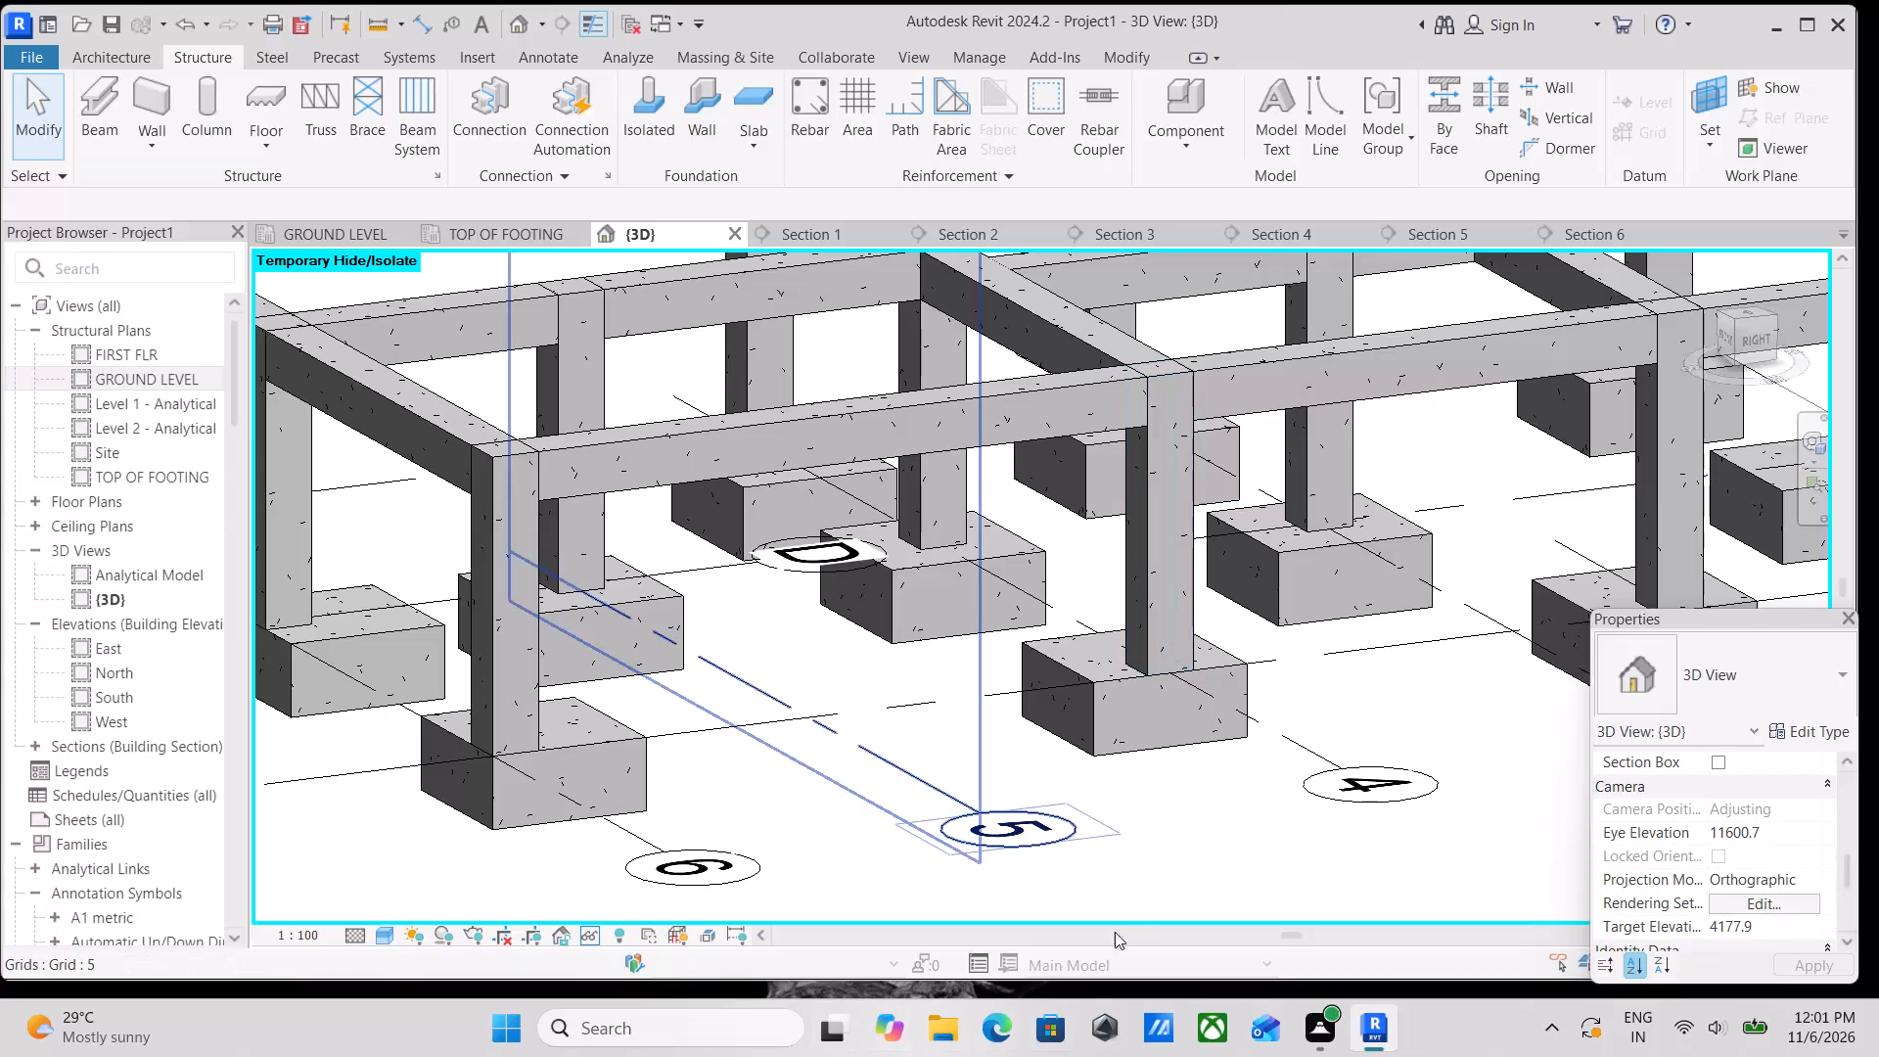
Examine the concrete frame without its rebar in 3D from several angles, finishing in the top view.
scroll(1004, 705, "down", 2)
middle_click_drag(907, 735, 897, 805)
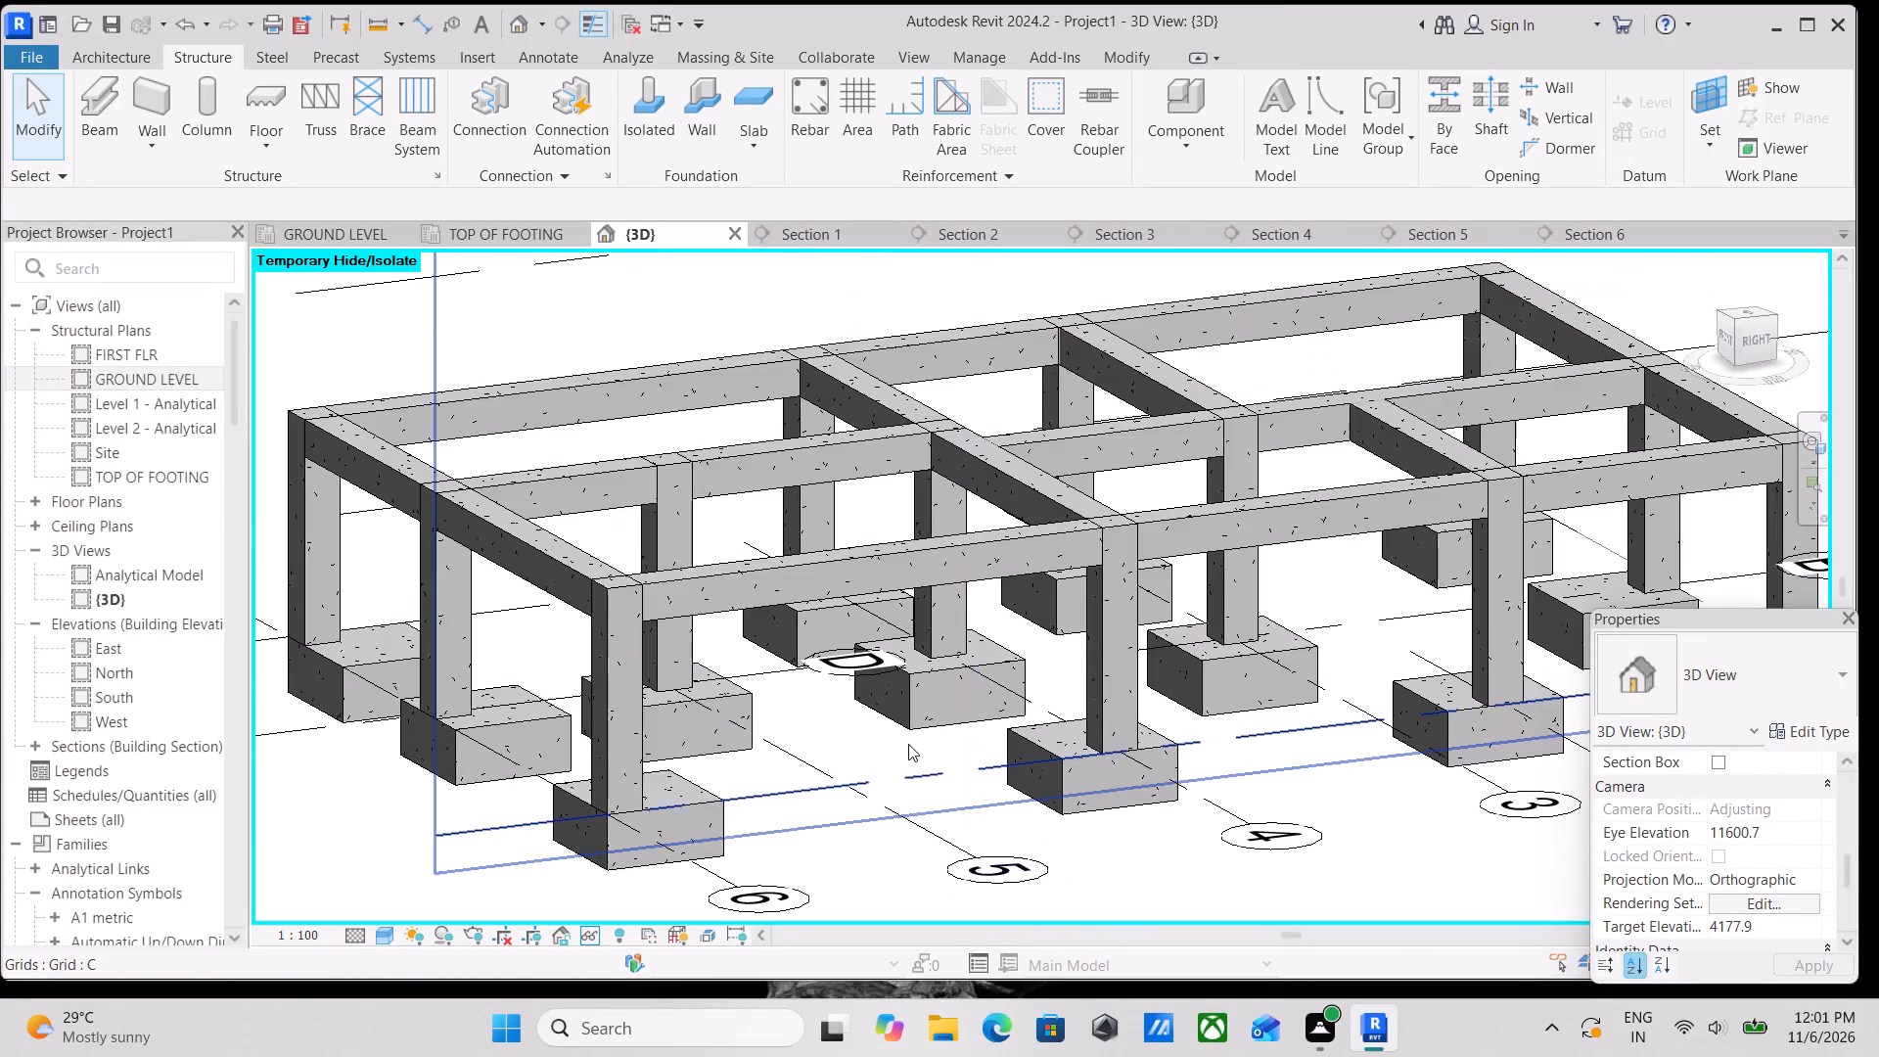
scroll(908, 744, "down", 3)
scroll(1040, 689, "down", 3)
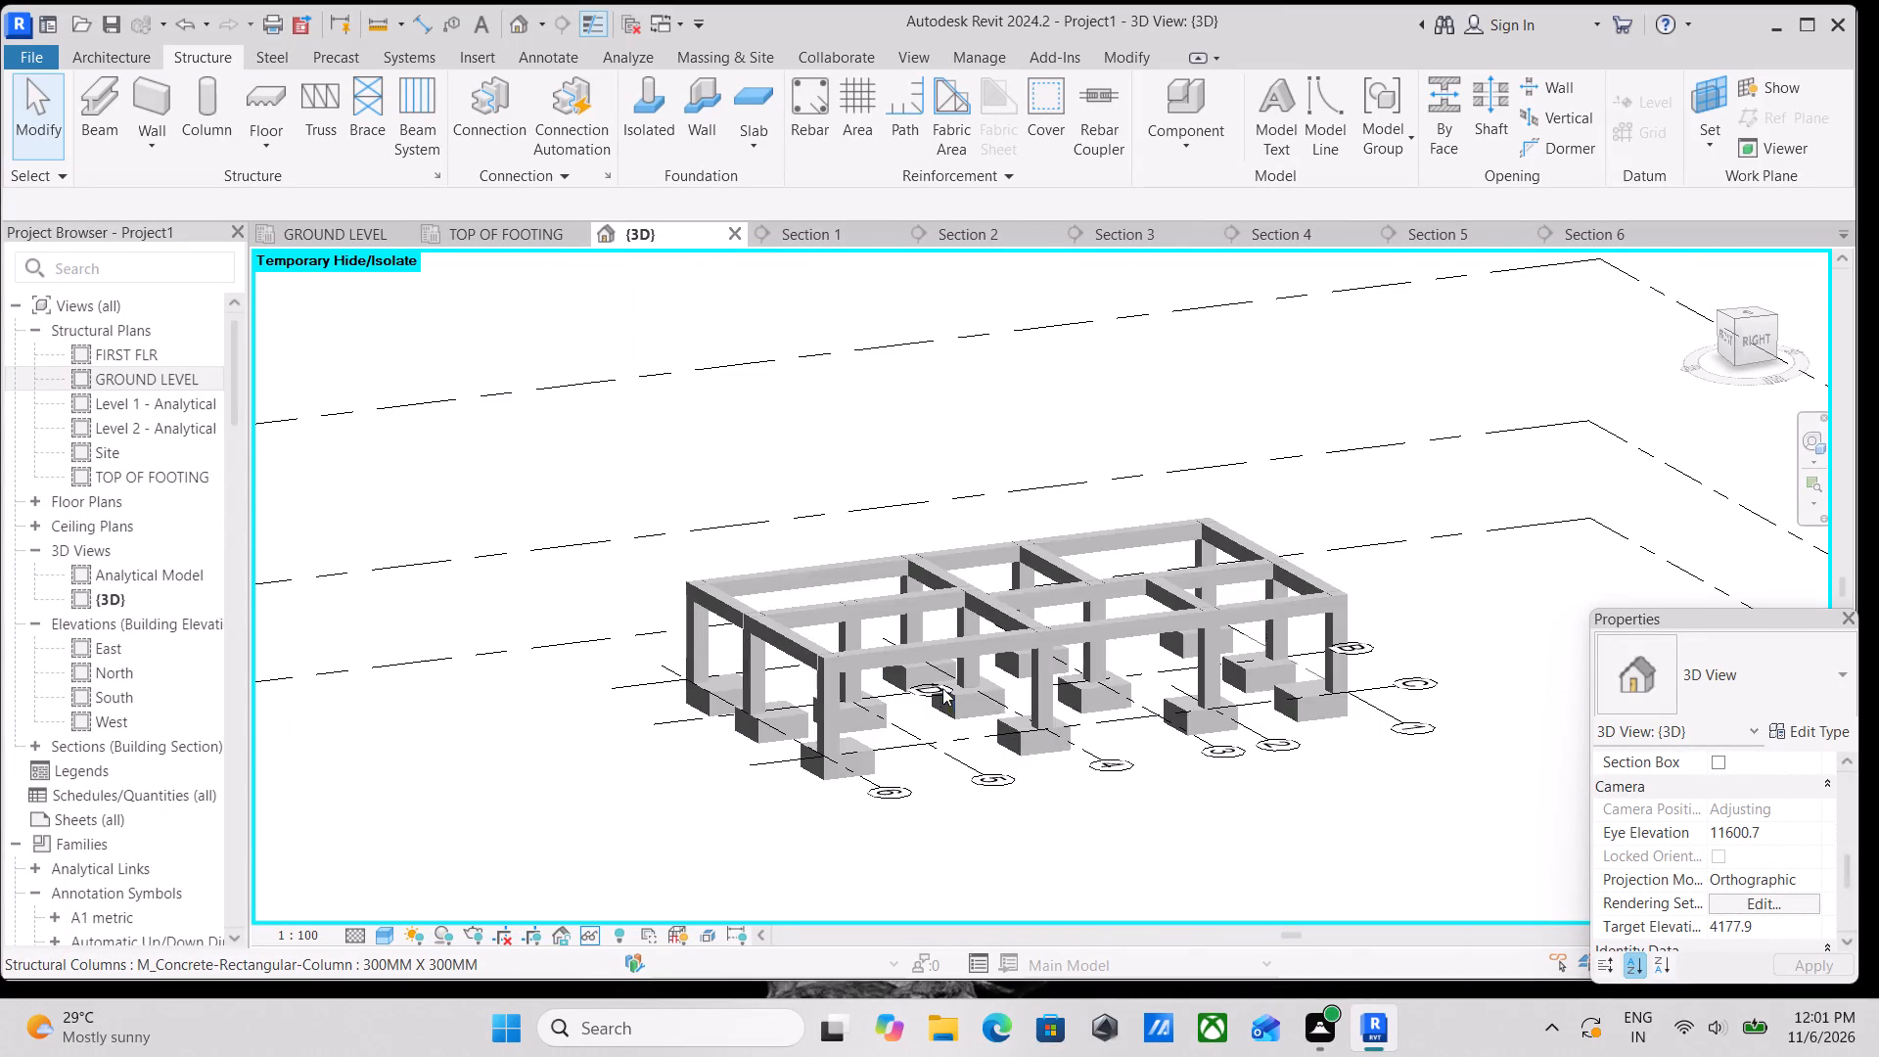
middle_click_drag(1030, 701, 895, 752)
middle_click_drag(902, 761, 1083, 693, "shift")
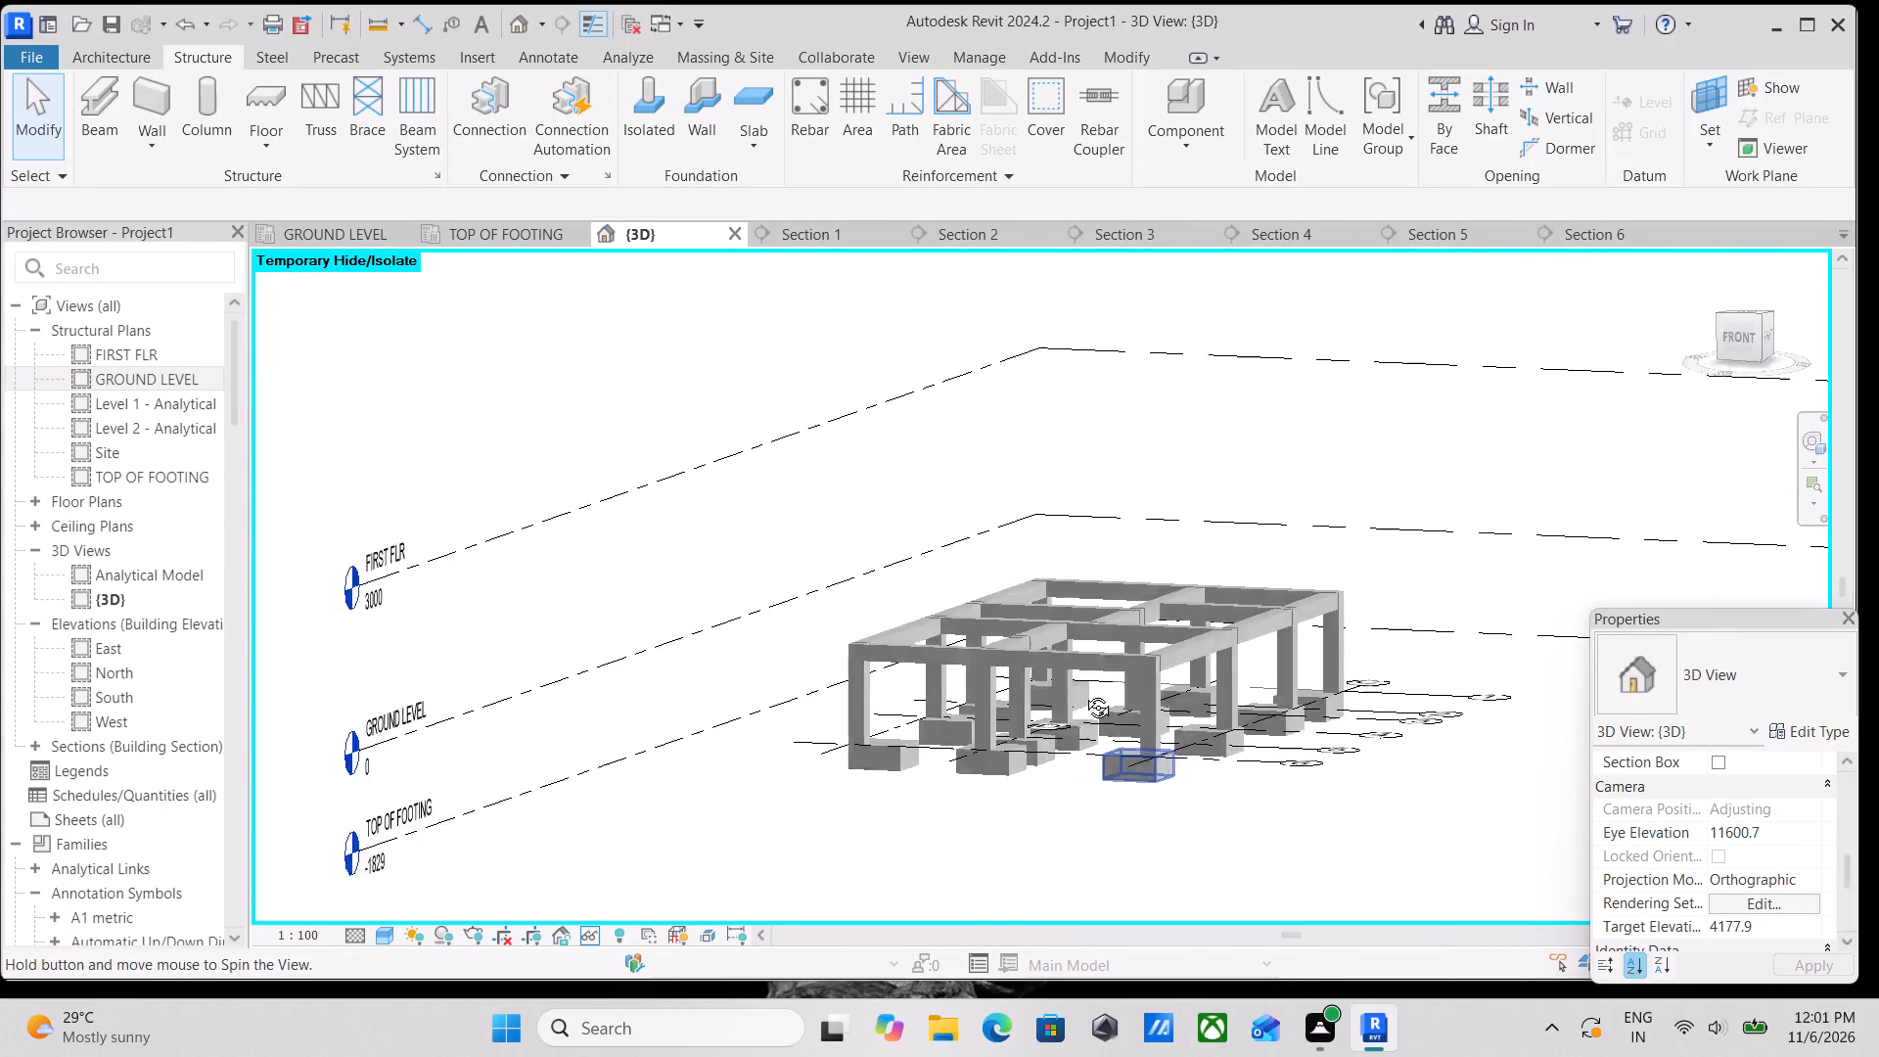
middle_click_drag(1083, 693, 1094, 712, "shift")
scroll(1129, 738, "up", 2)
middle_click_drag(1210, 734, 928, 735, "shift")
middle_click_drag(997, 707, 912, 817)
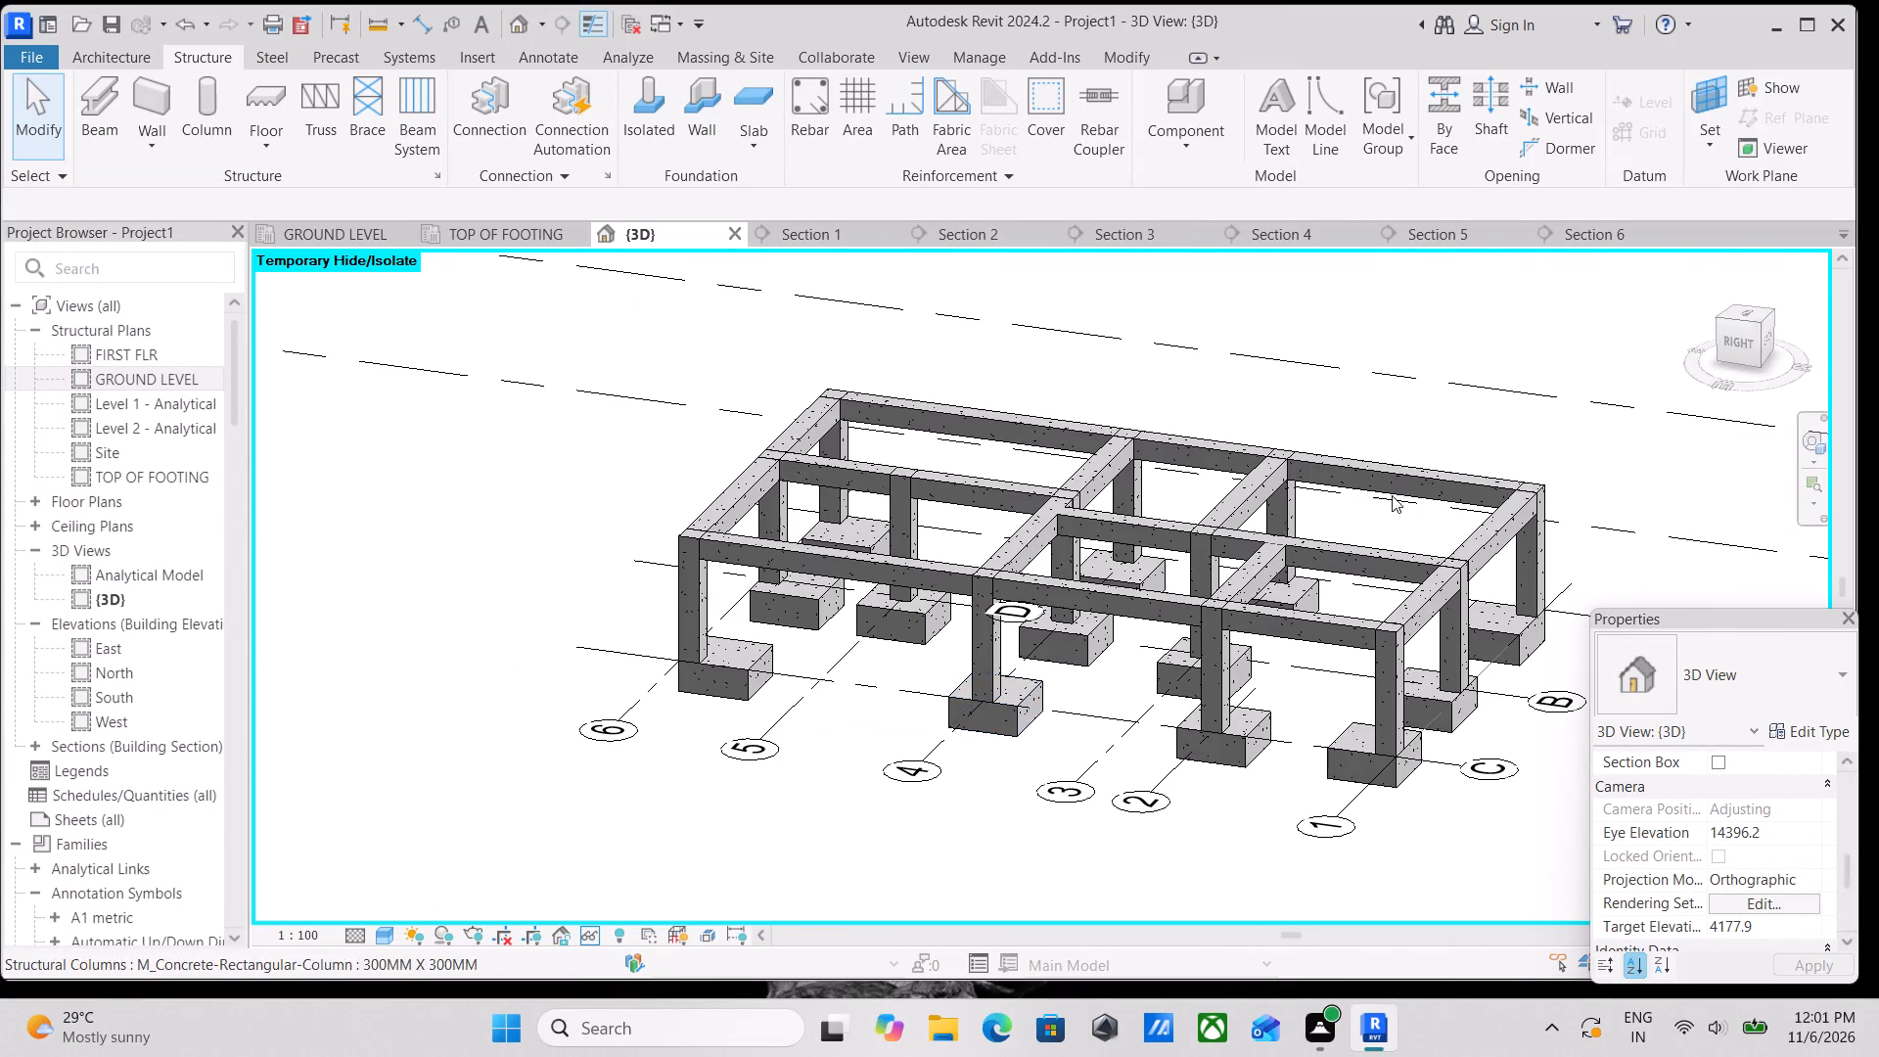
left_click(1745, 313)
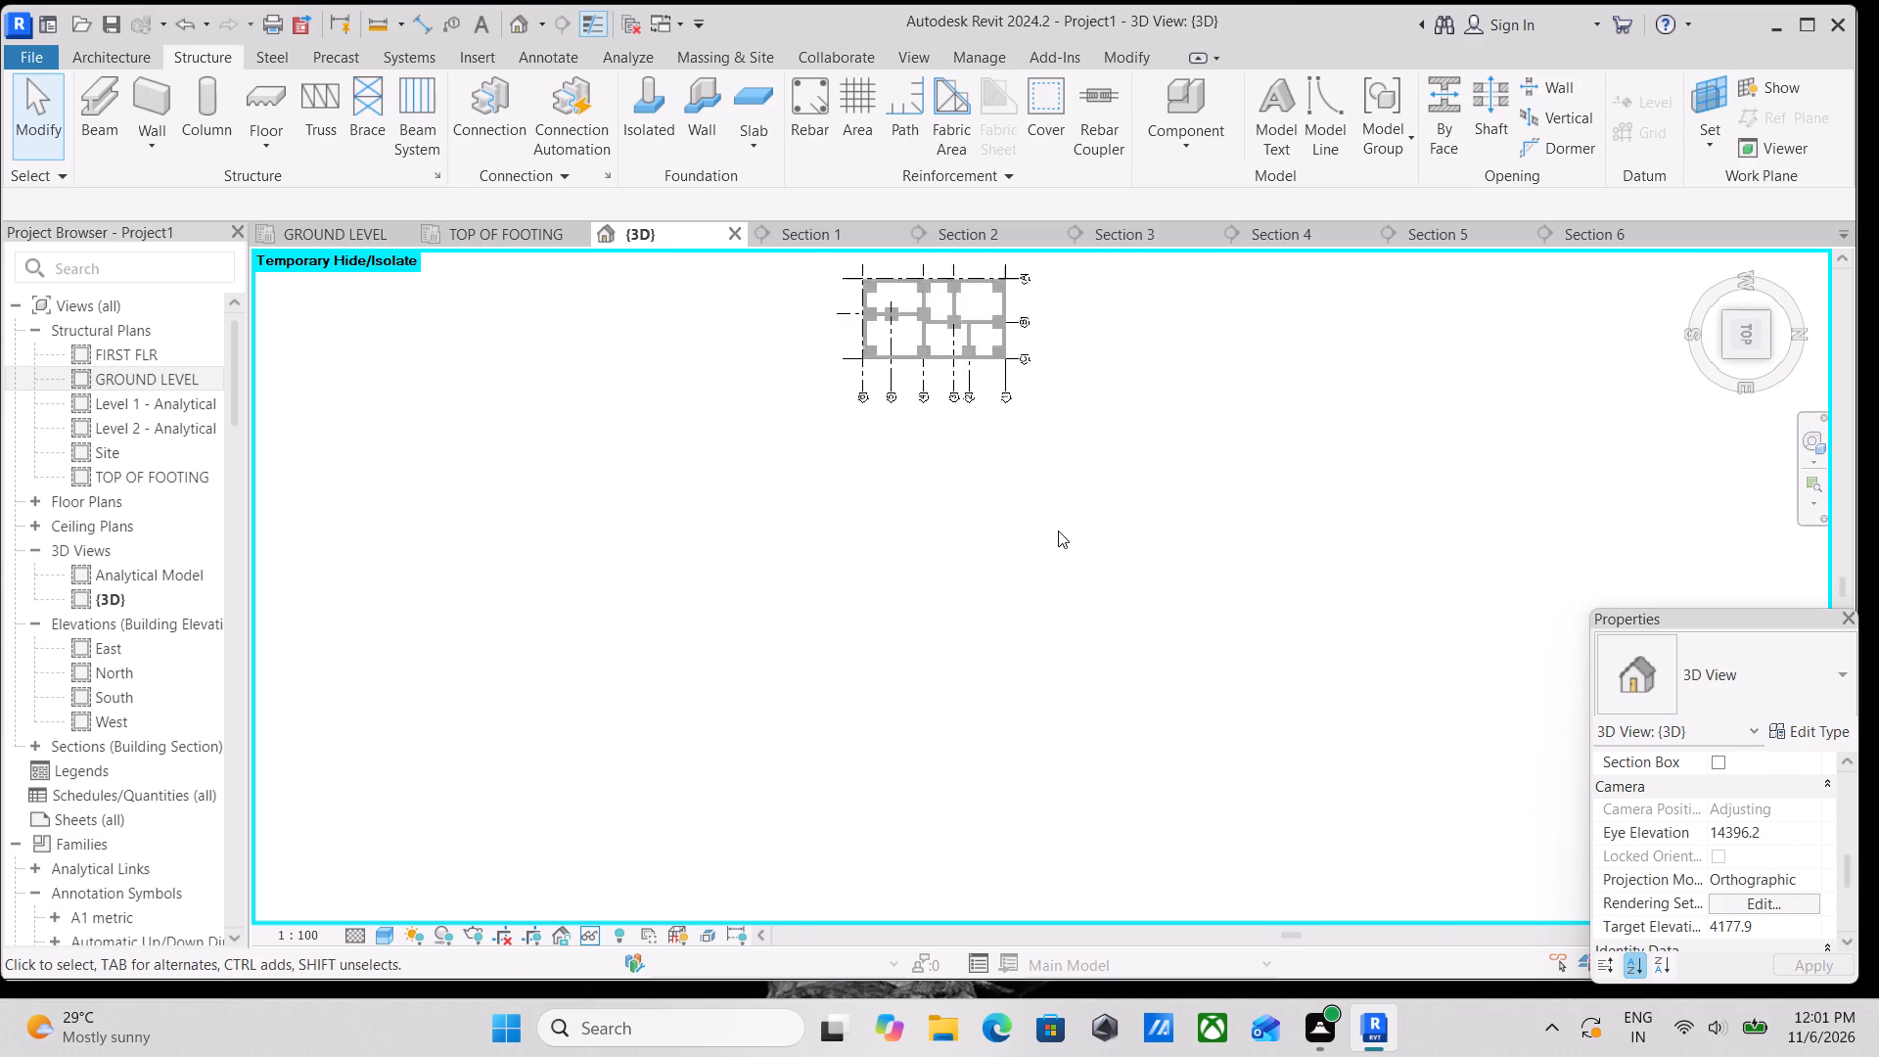
scroll(1055, 529, "up", 7)
middle_click_drag(1087, 497, 1075, 636)
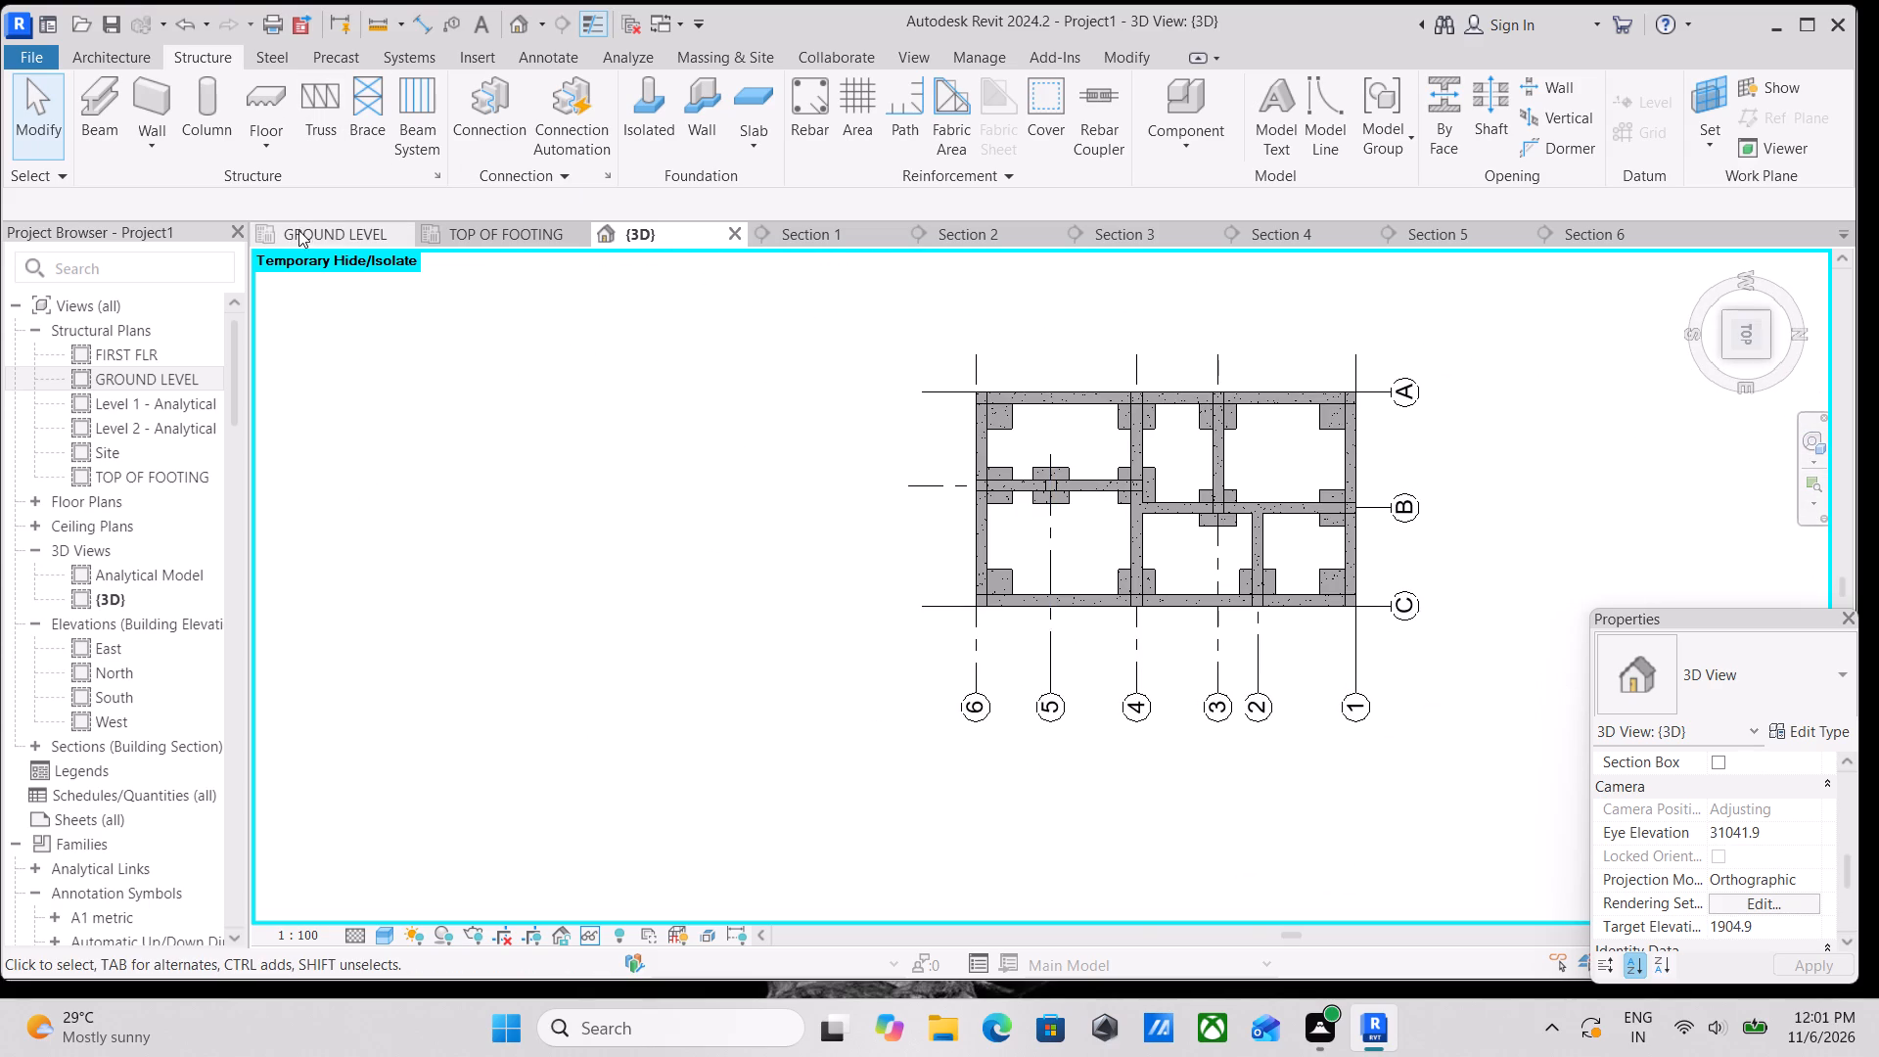
In the GROUND LEVEL plan, select all instances of the 13M rebar from the grid 2 beam stirrups and temporarily hide them.
left_click(357, 229)
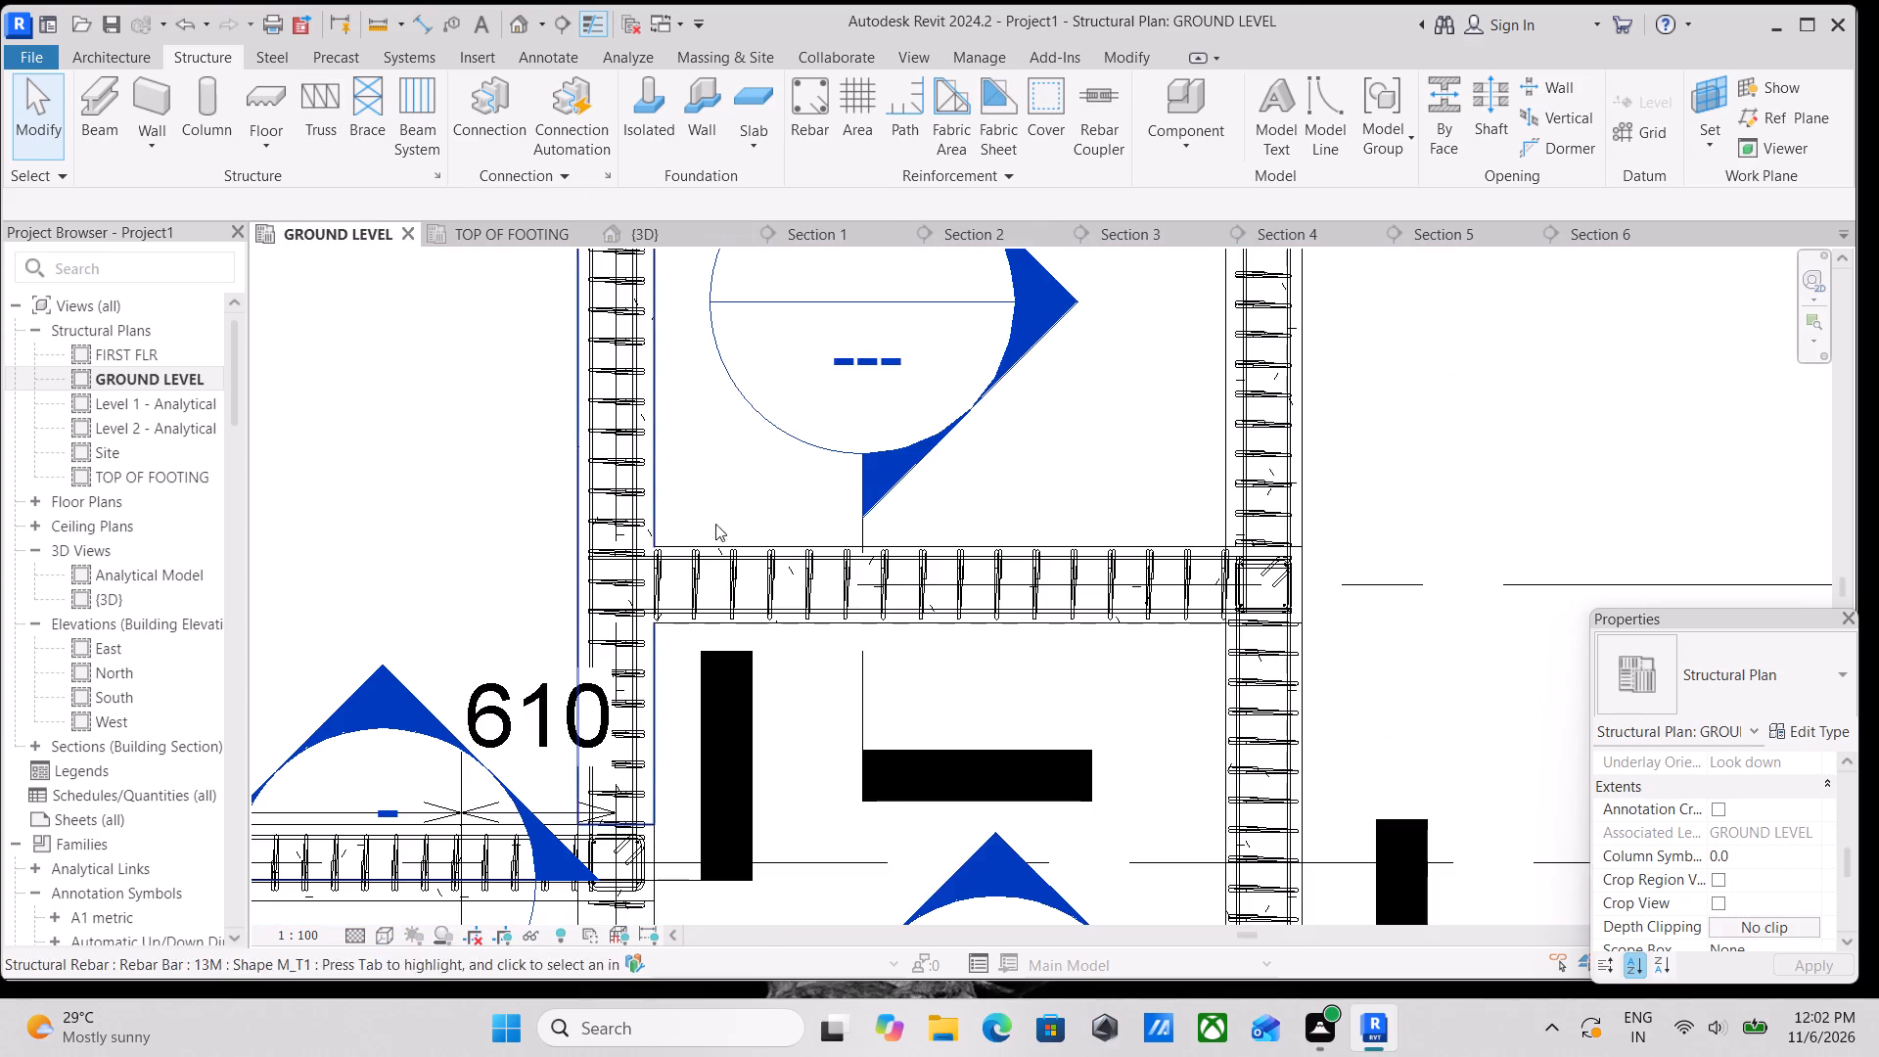
scroll(769, 548, "down", 6)
left_click(805, 562)
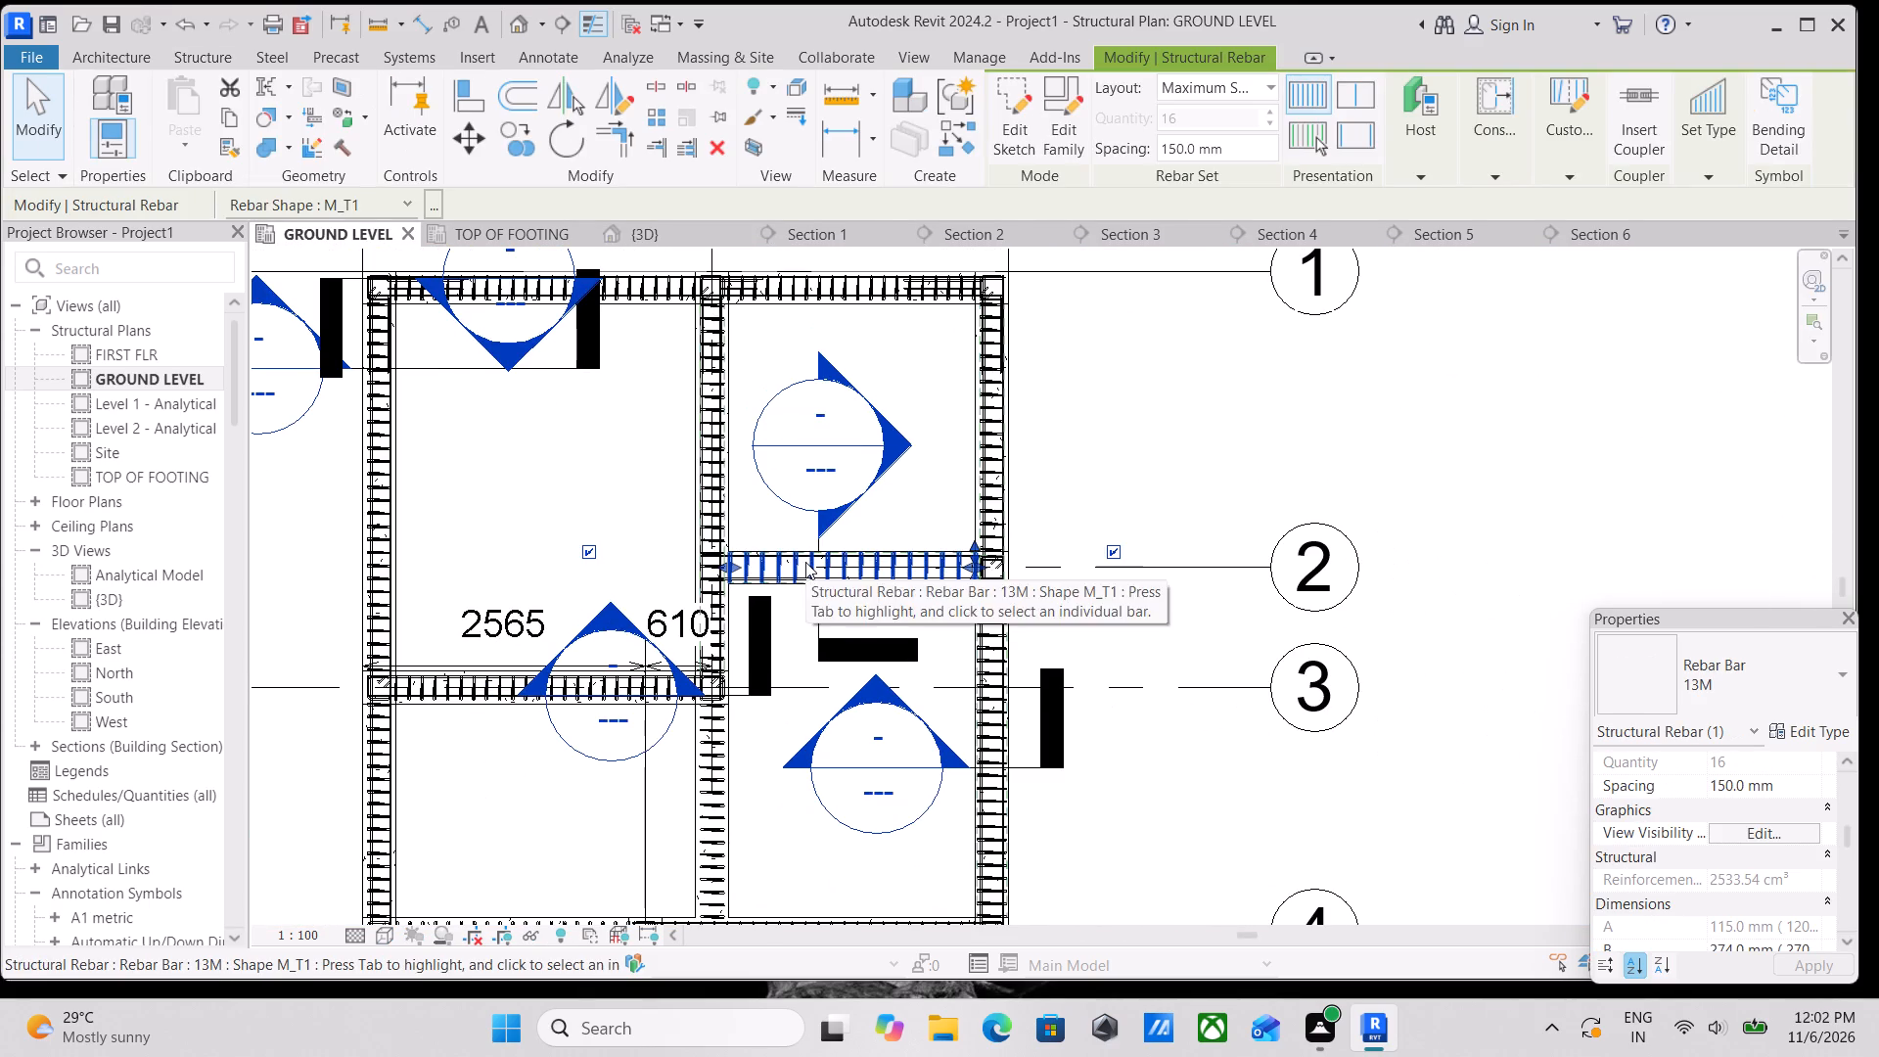
type("SA")
type("HH")
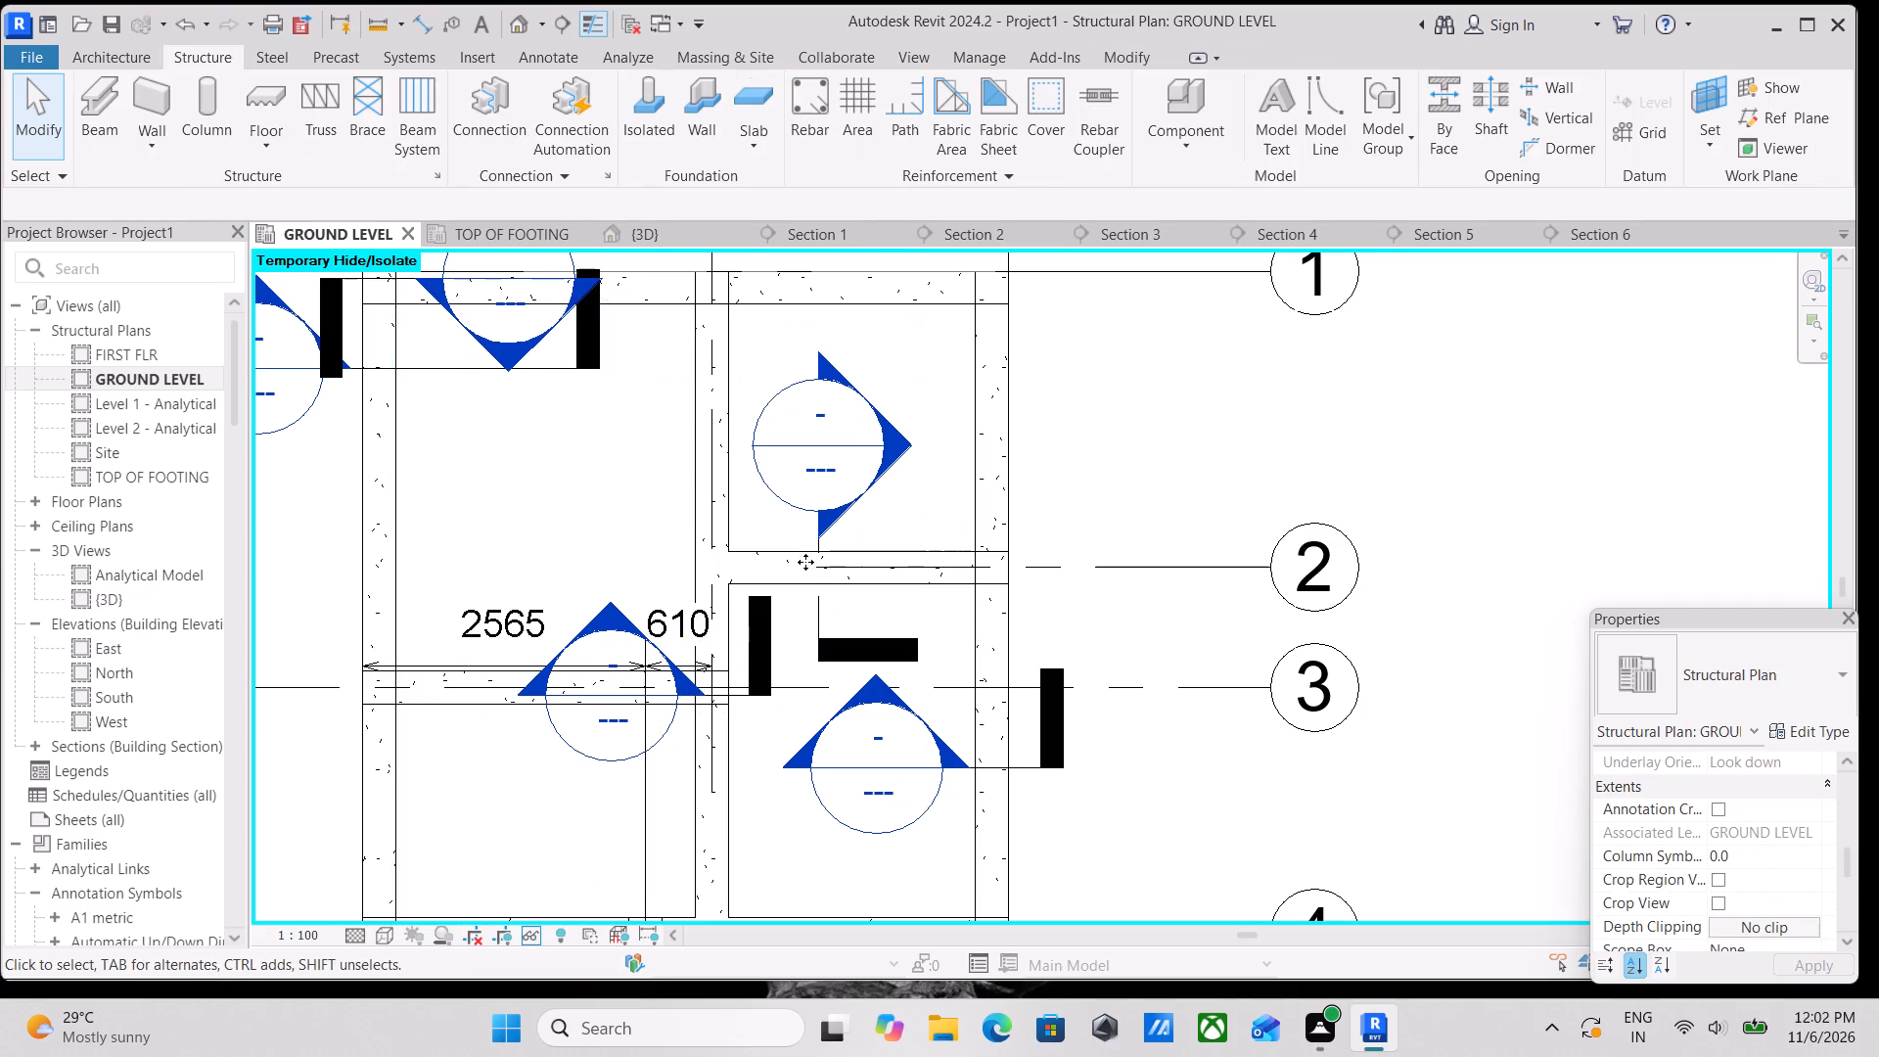
Examine the ground-level beam layout and section markers around grids A to C and 1 to 4 in plan.
scroll(805, 562, "down", 2)
middle_click_drag(753, 641, 1051, 598)
scroll(778, 636, "down", 1)
middle_click_drag(934, 700, 976, 716)
middle_click_drag(979, 533, 992, 632)
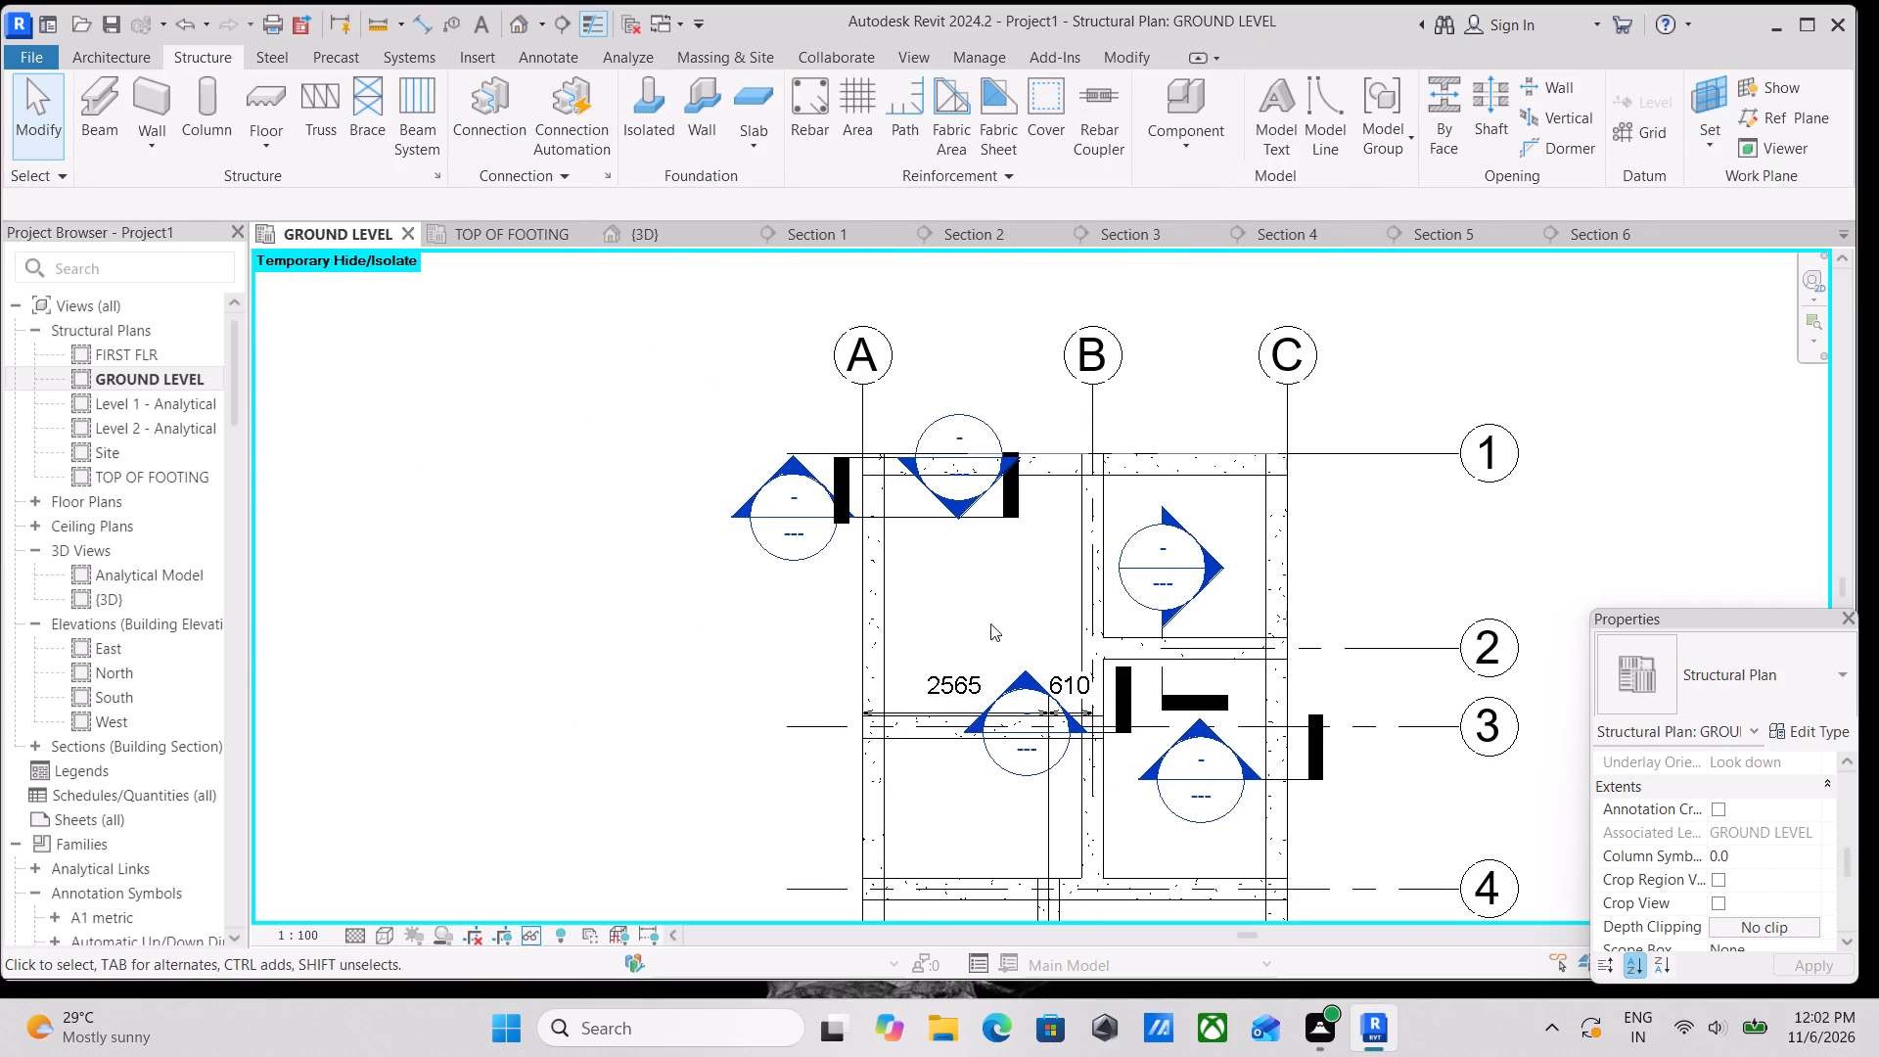
scroll(894, 482, "up", 3)
scroll(830, 462, "down", 2)
scroll(767, 552, "up", 1)
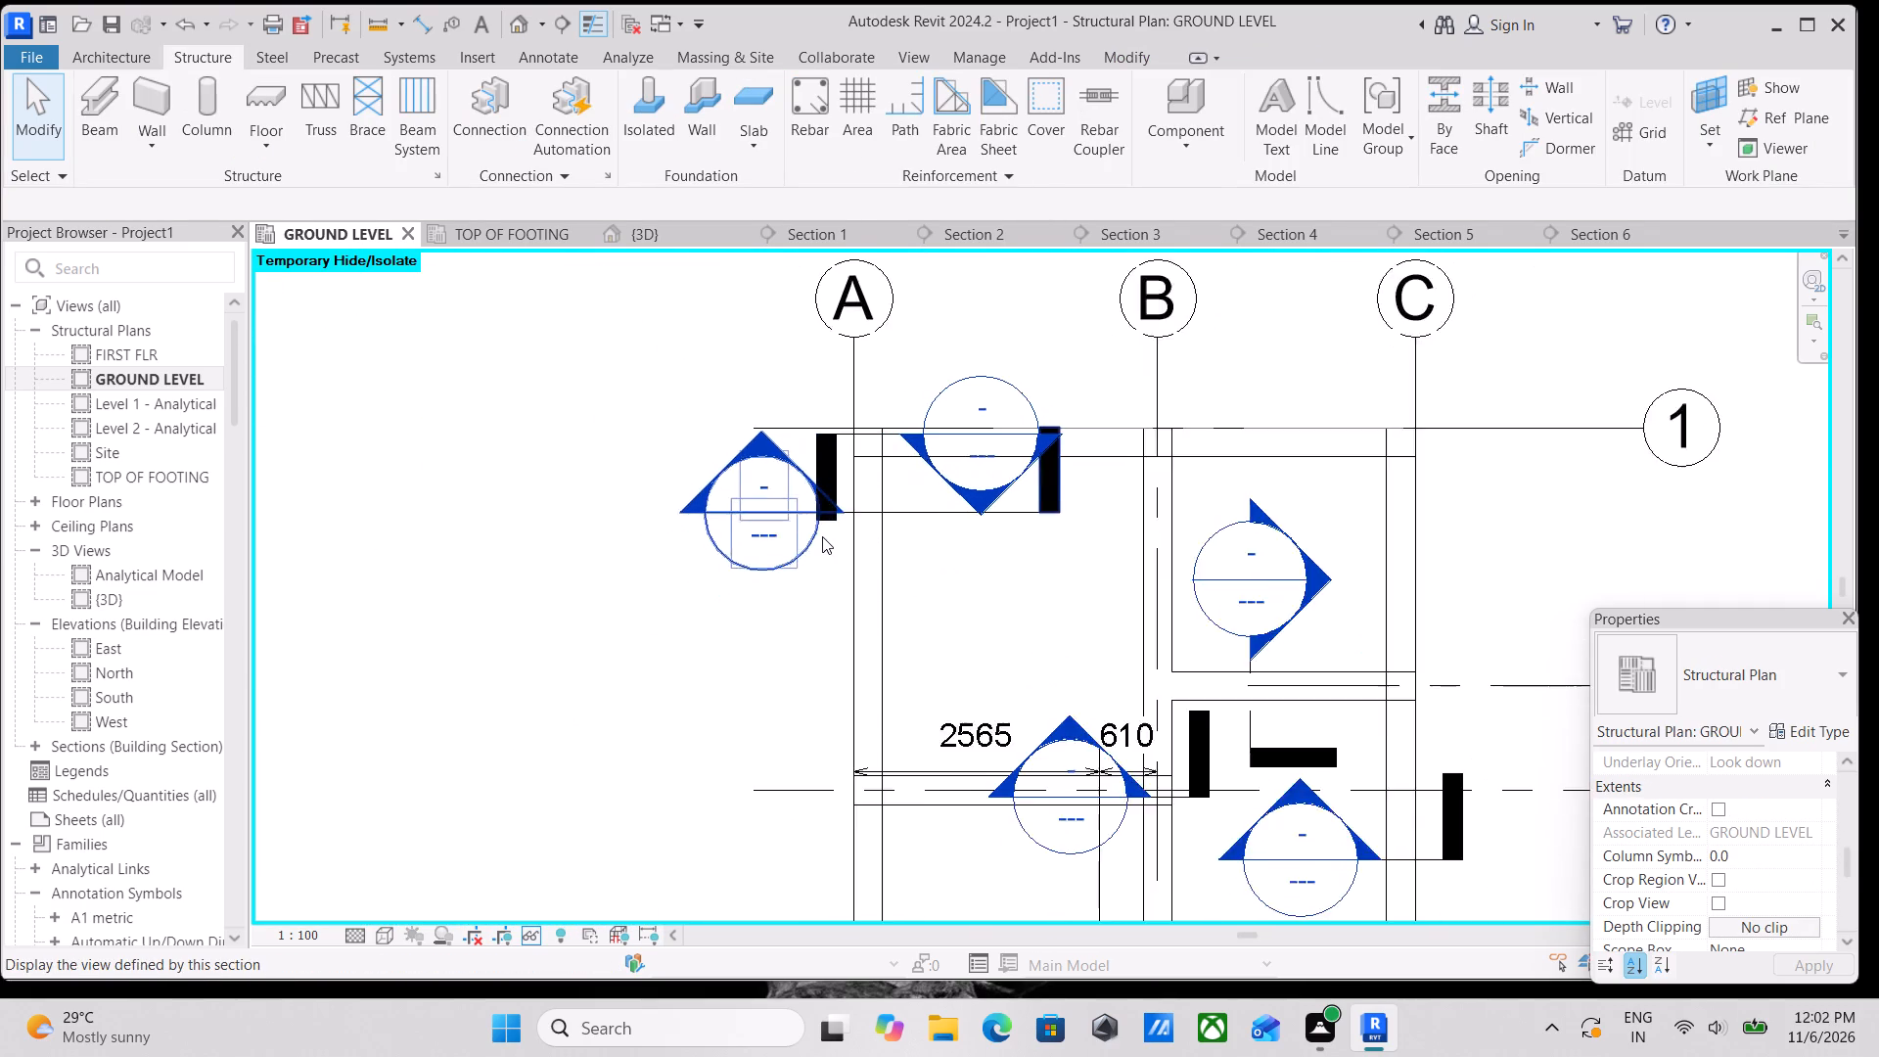
scroll(822, 536, "down", 2)
middle_click_drag(791, 584, 769, 668)
middle_click_drag(929, 672, 936, 689)
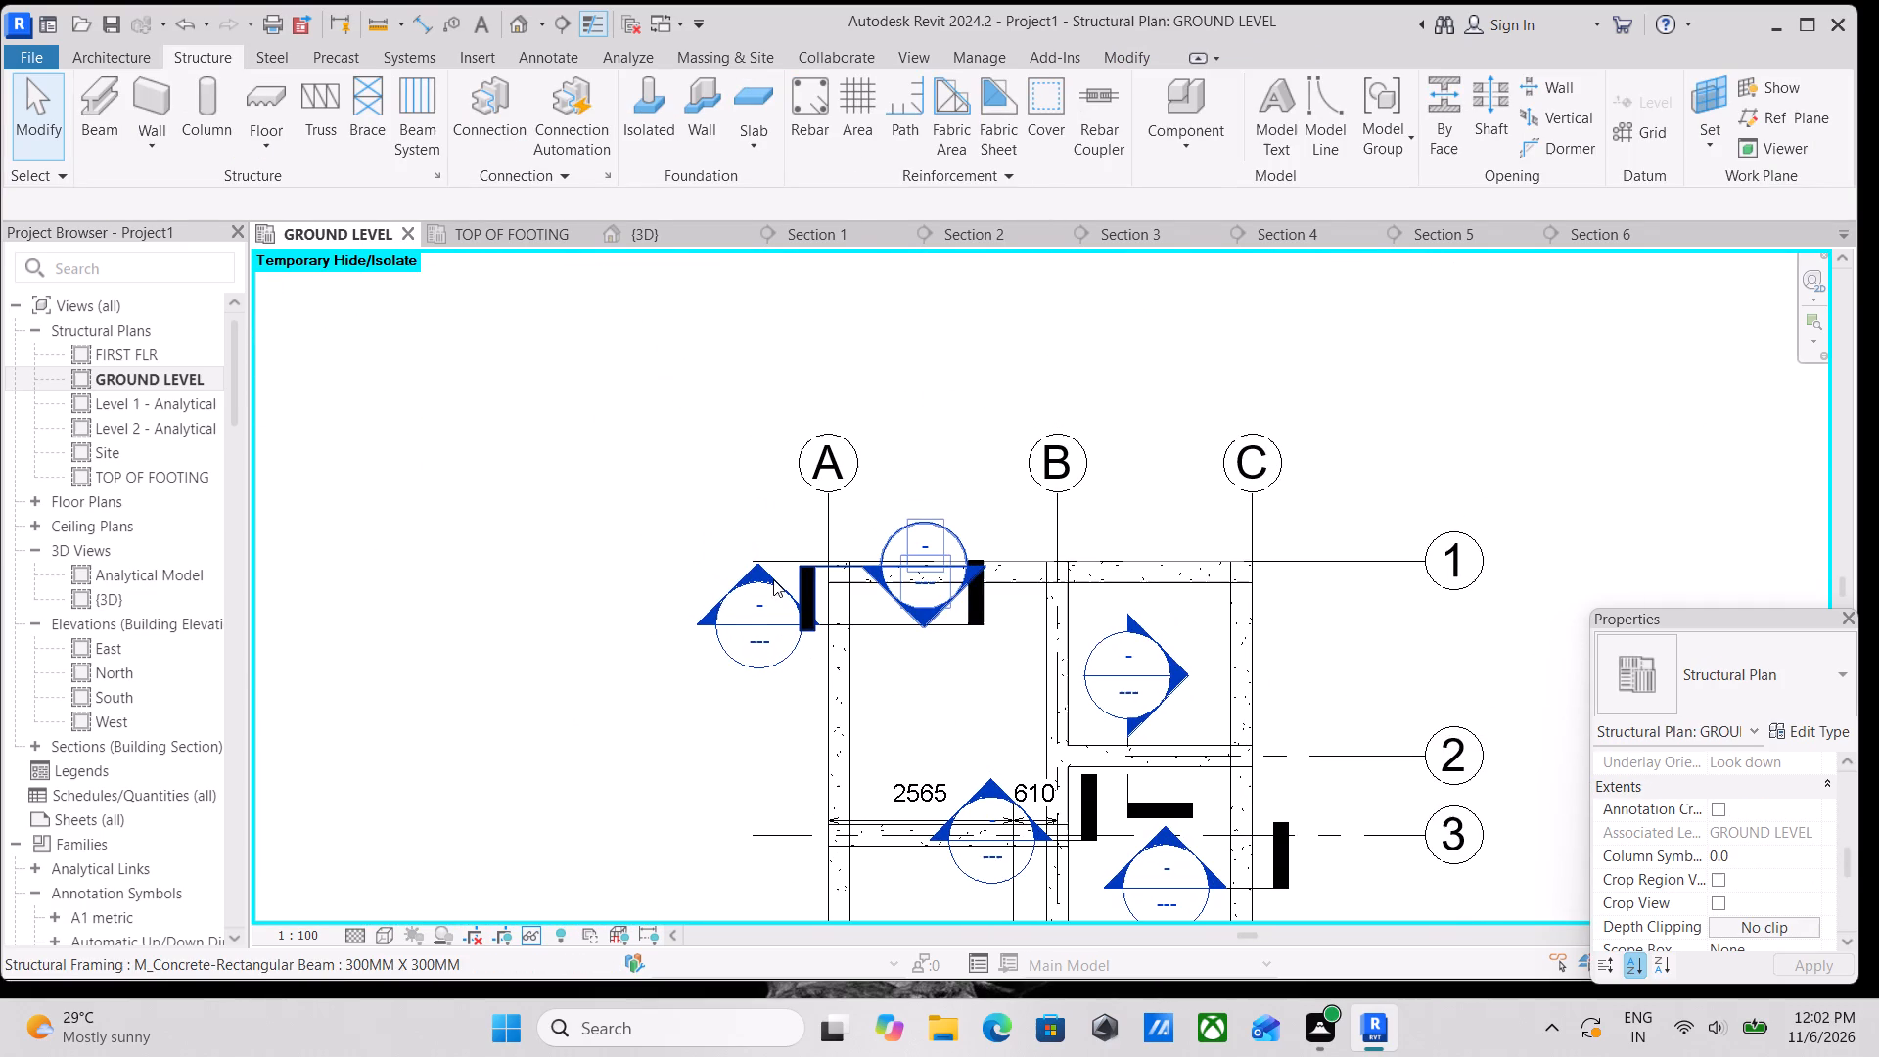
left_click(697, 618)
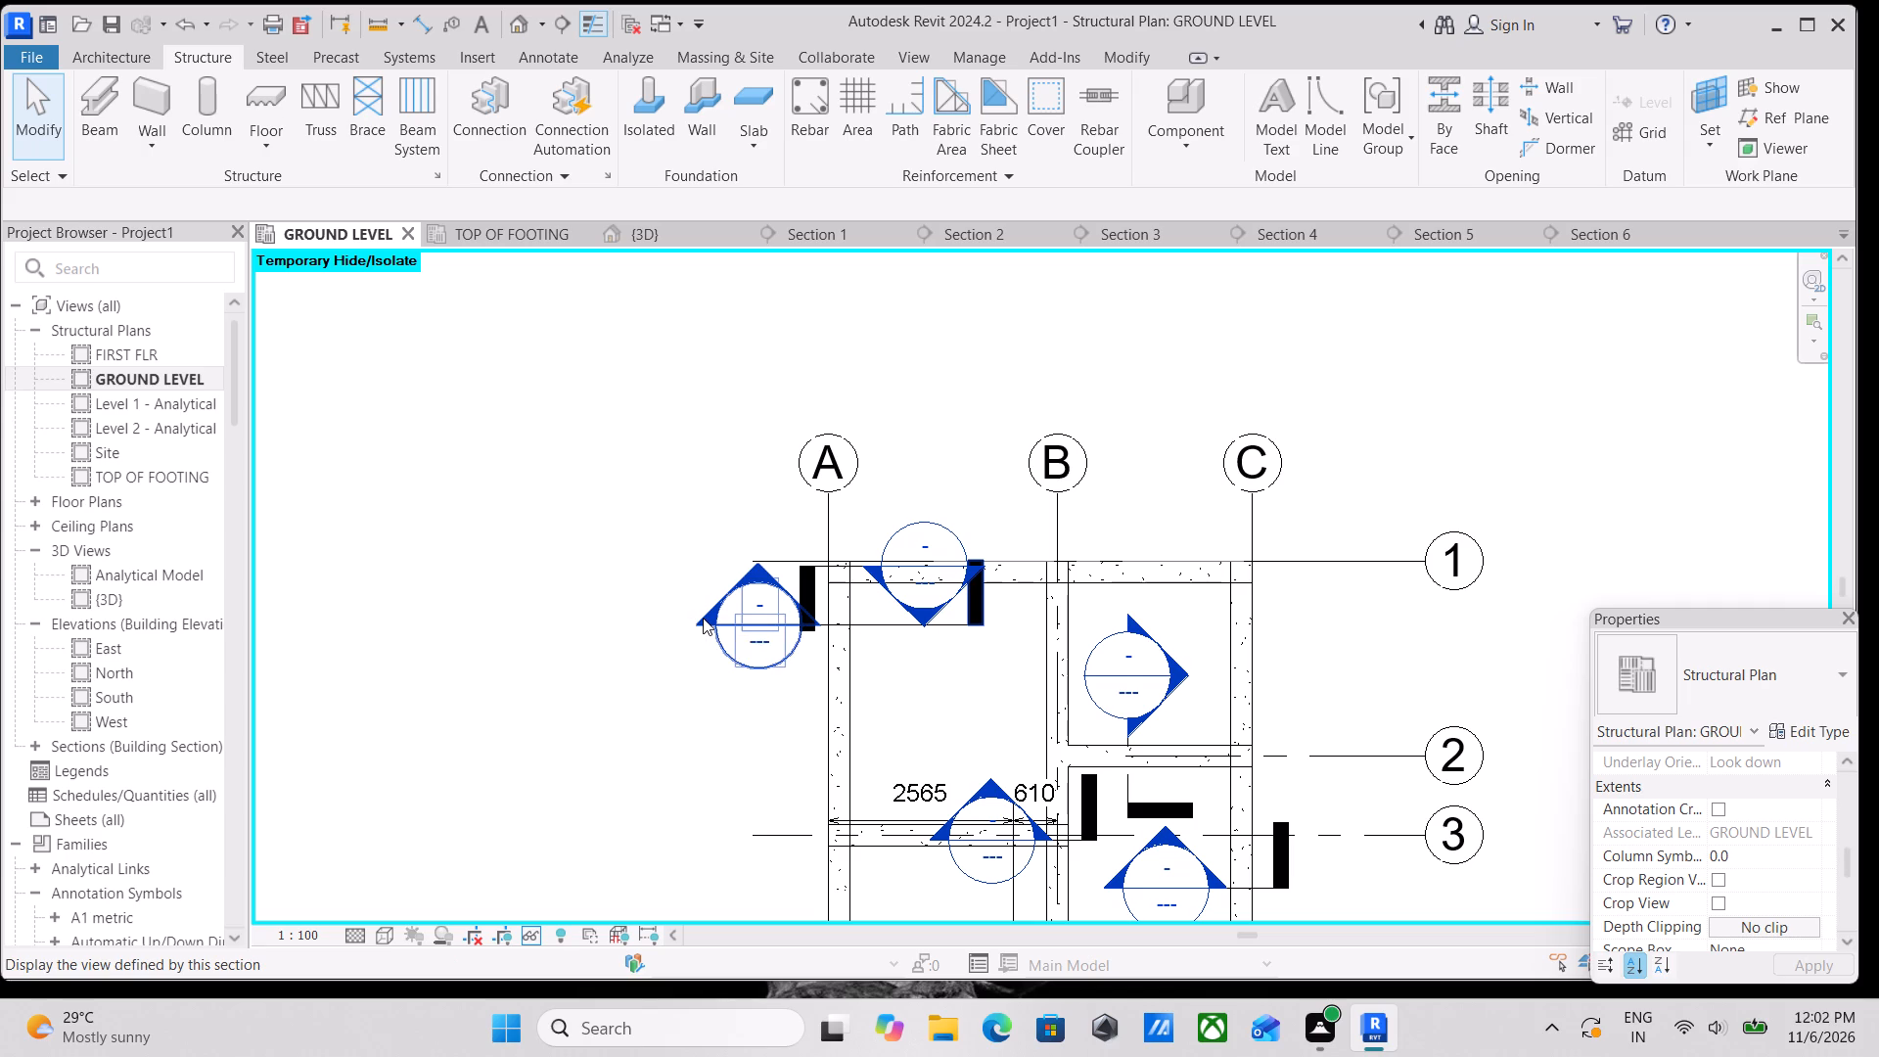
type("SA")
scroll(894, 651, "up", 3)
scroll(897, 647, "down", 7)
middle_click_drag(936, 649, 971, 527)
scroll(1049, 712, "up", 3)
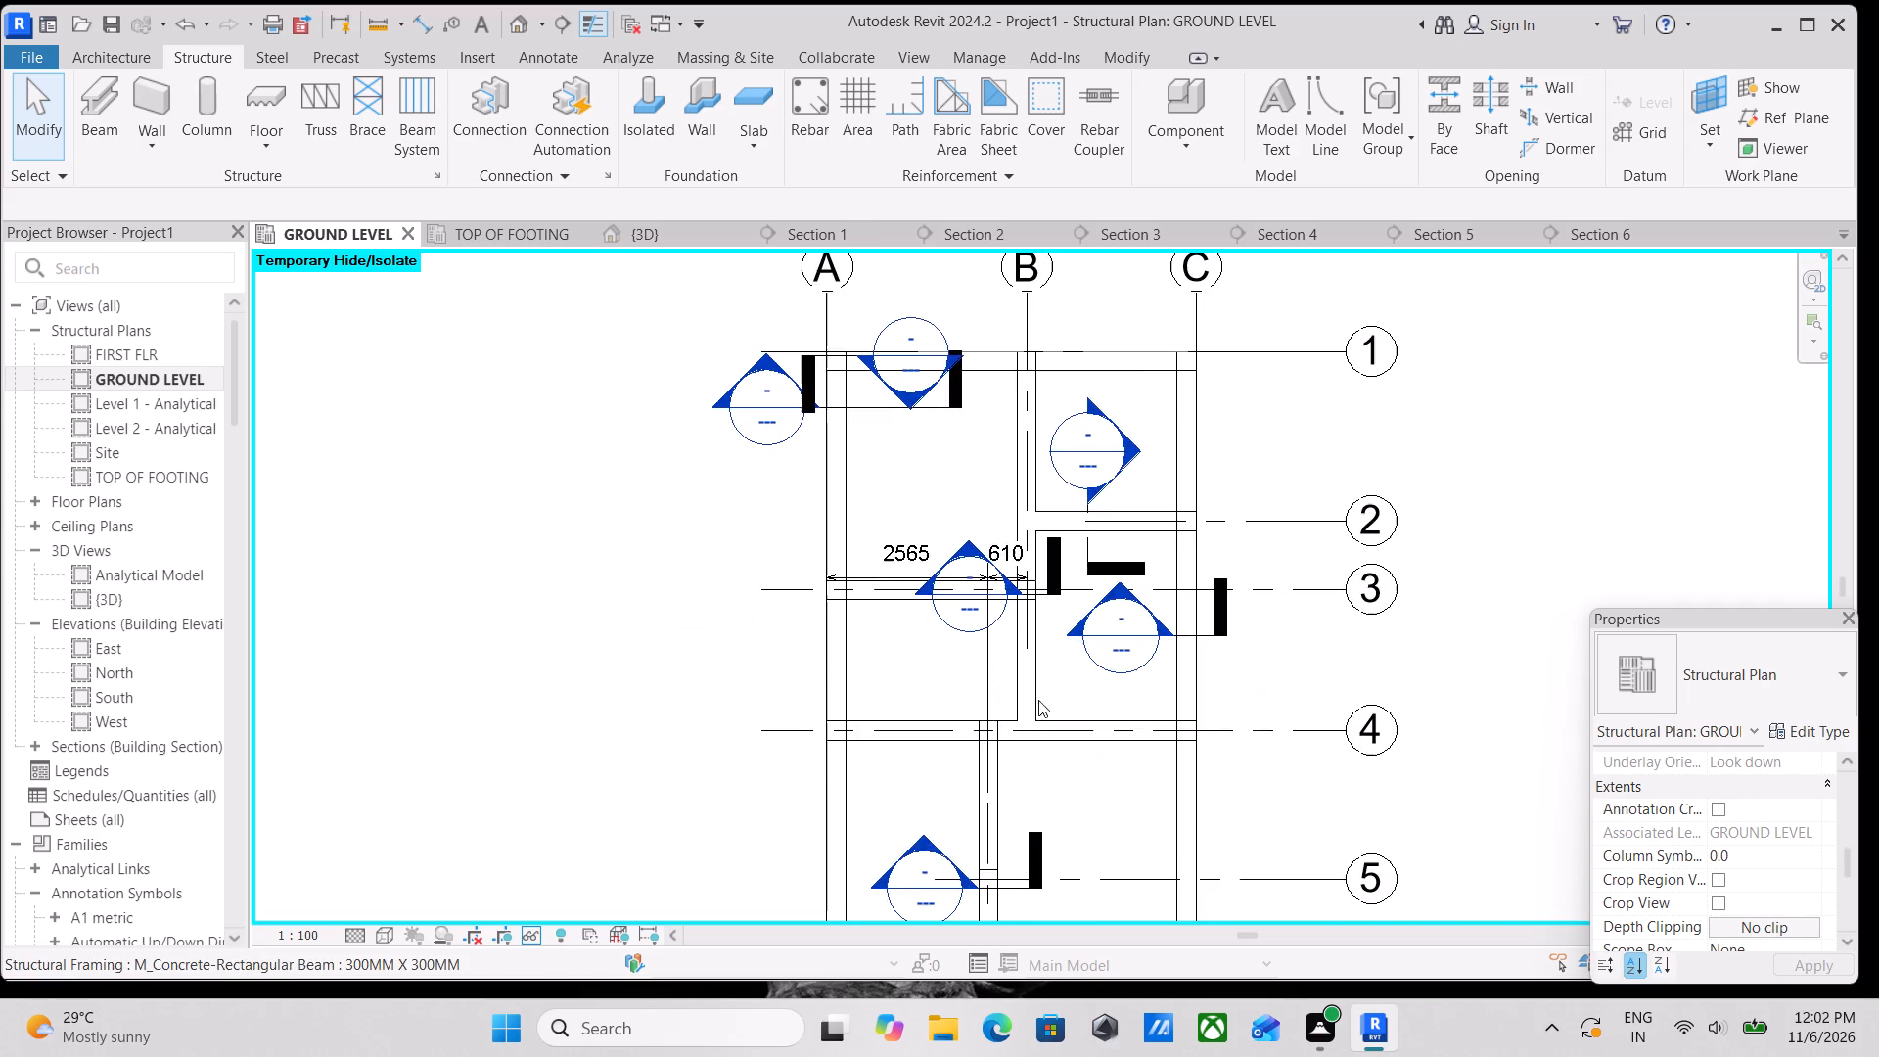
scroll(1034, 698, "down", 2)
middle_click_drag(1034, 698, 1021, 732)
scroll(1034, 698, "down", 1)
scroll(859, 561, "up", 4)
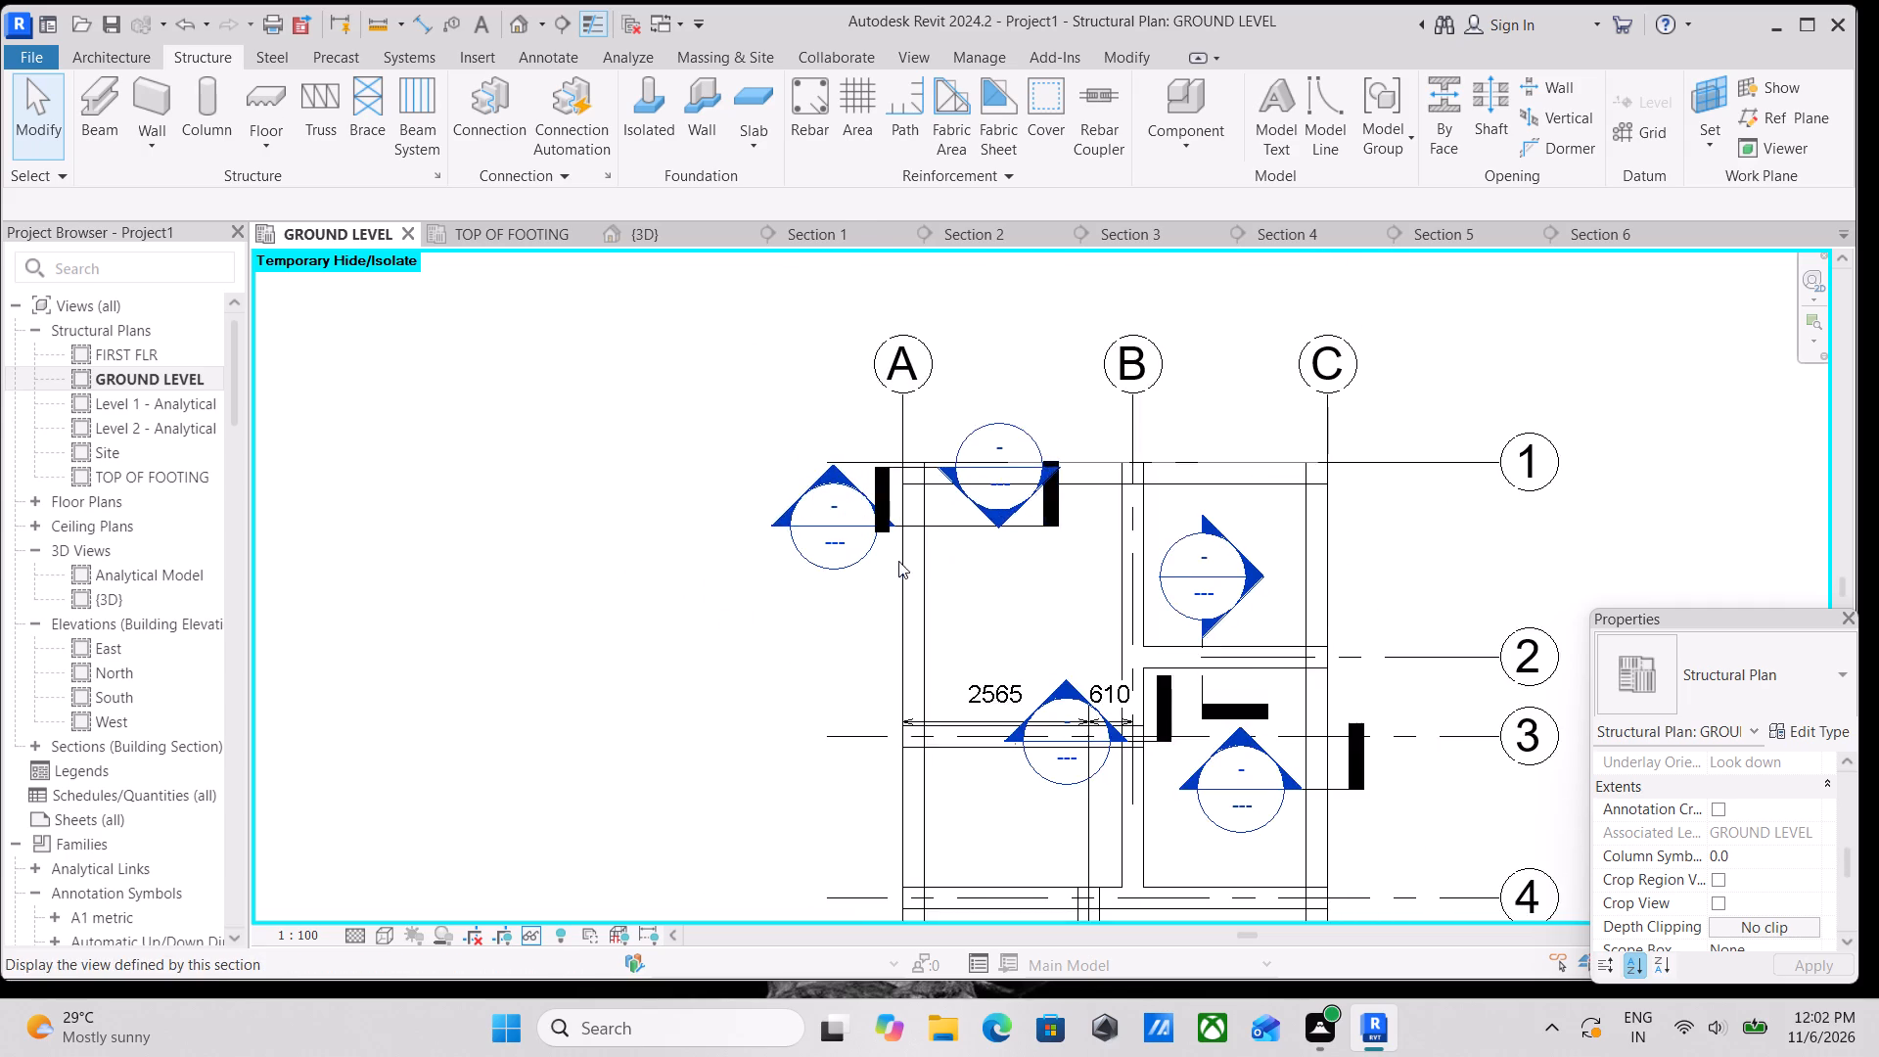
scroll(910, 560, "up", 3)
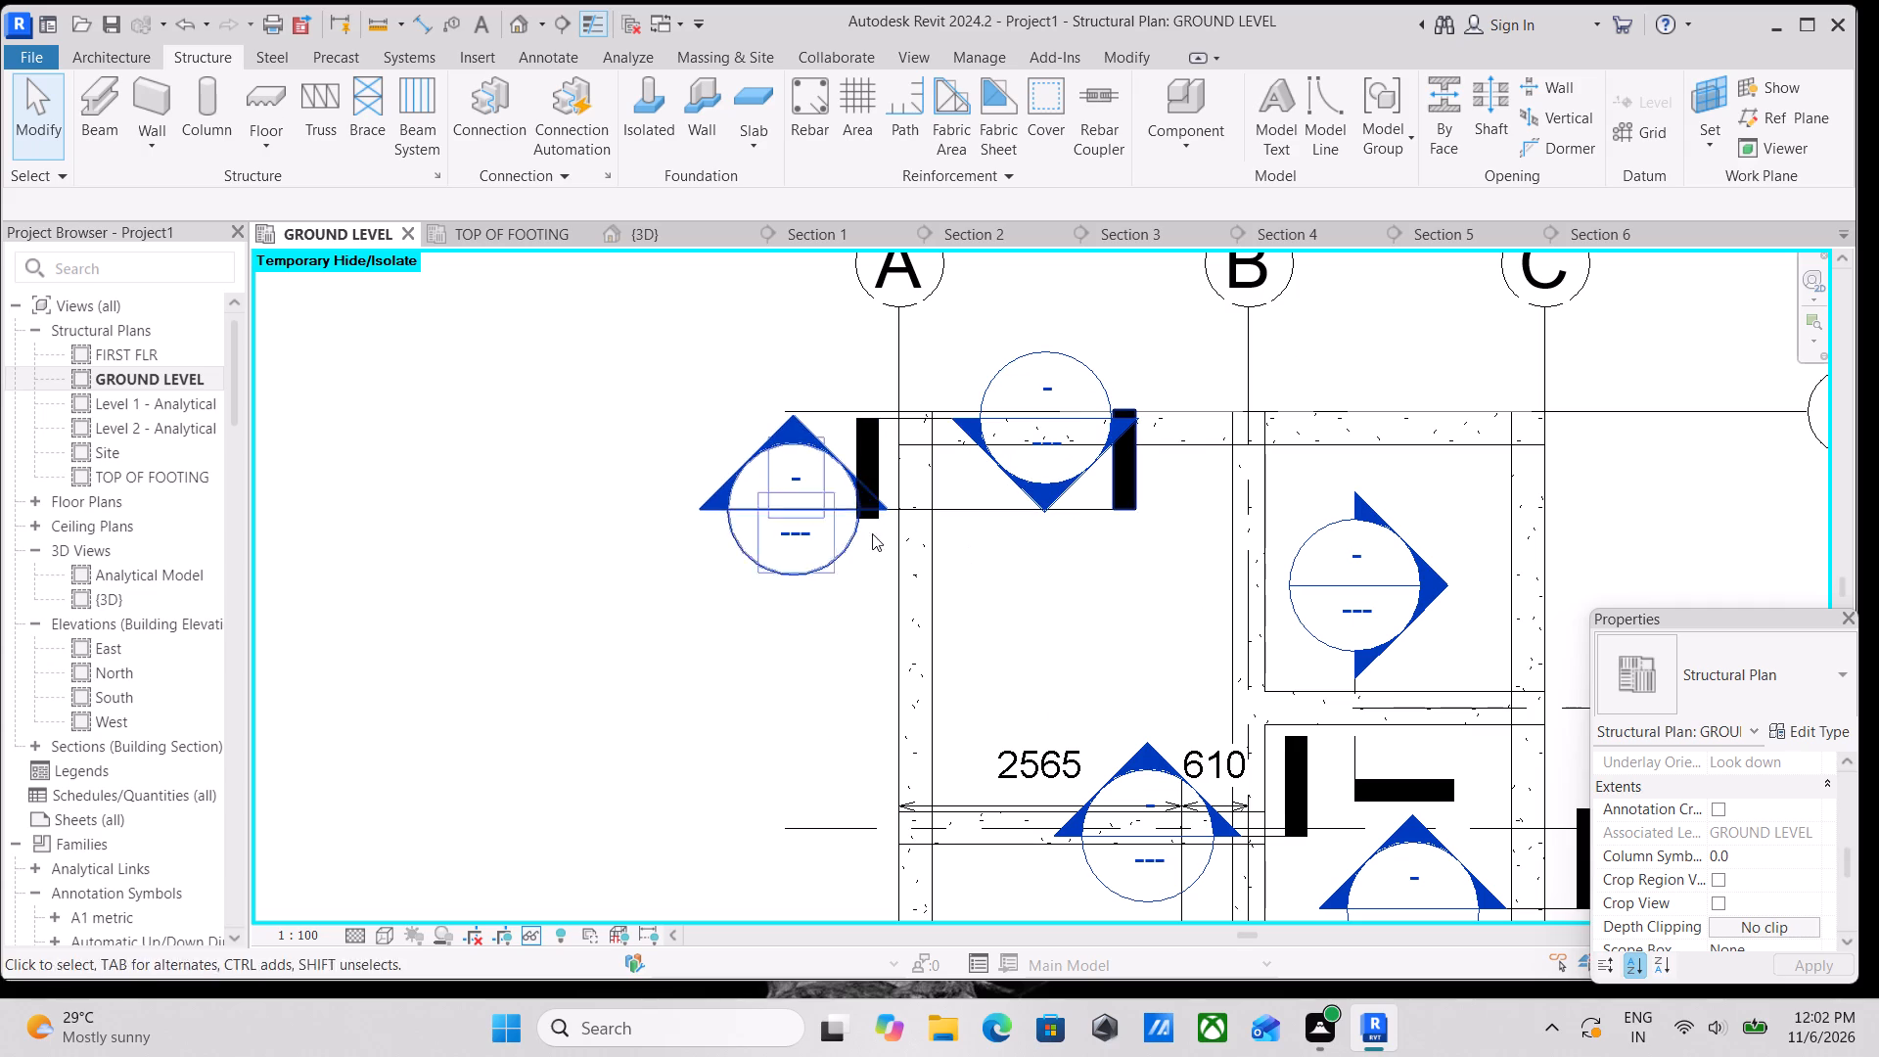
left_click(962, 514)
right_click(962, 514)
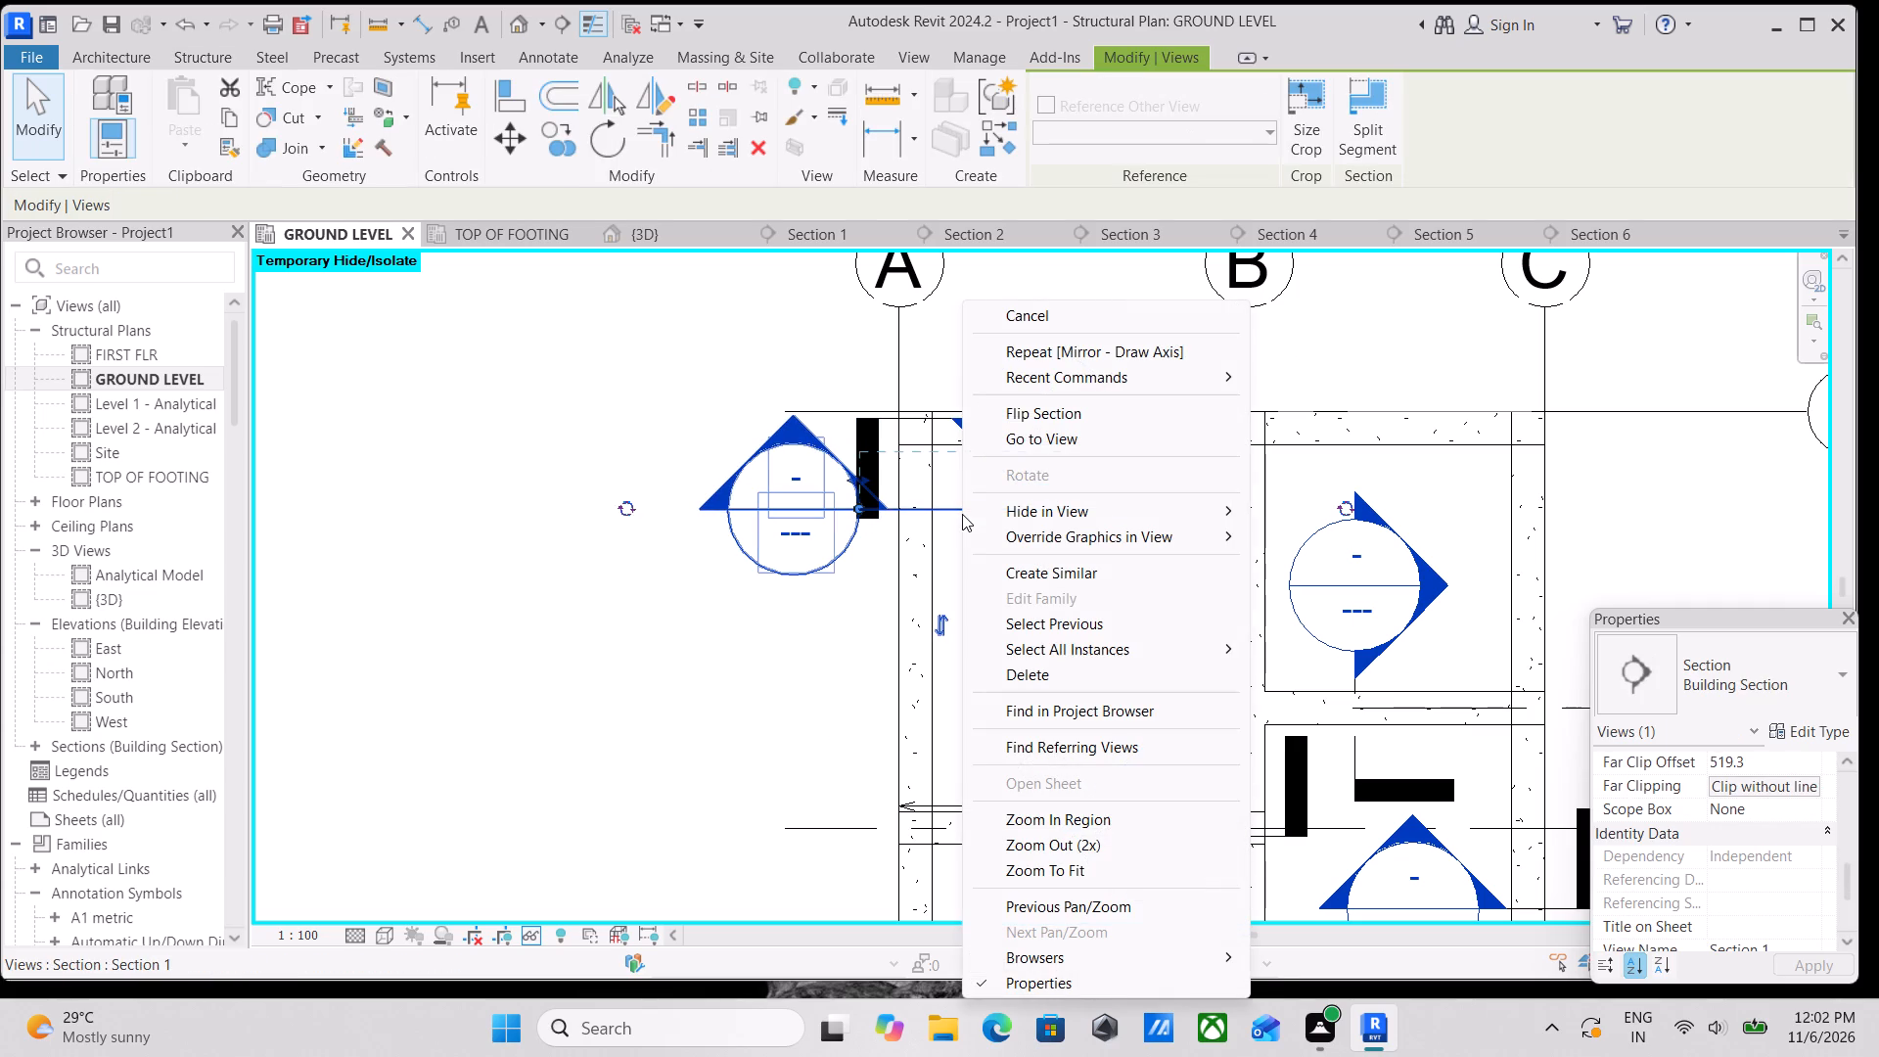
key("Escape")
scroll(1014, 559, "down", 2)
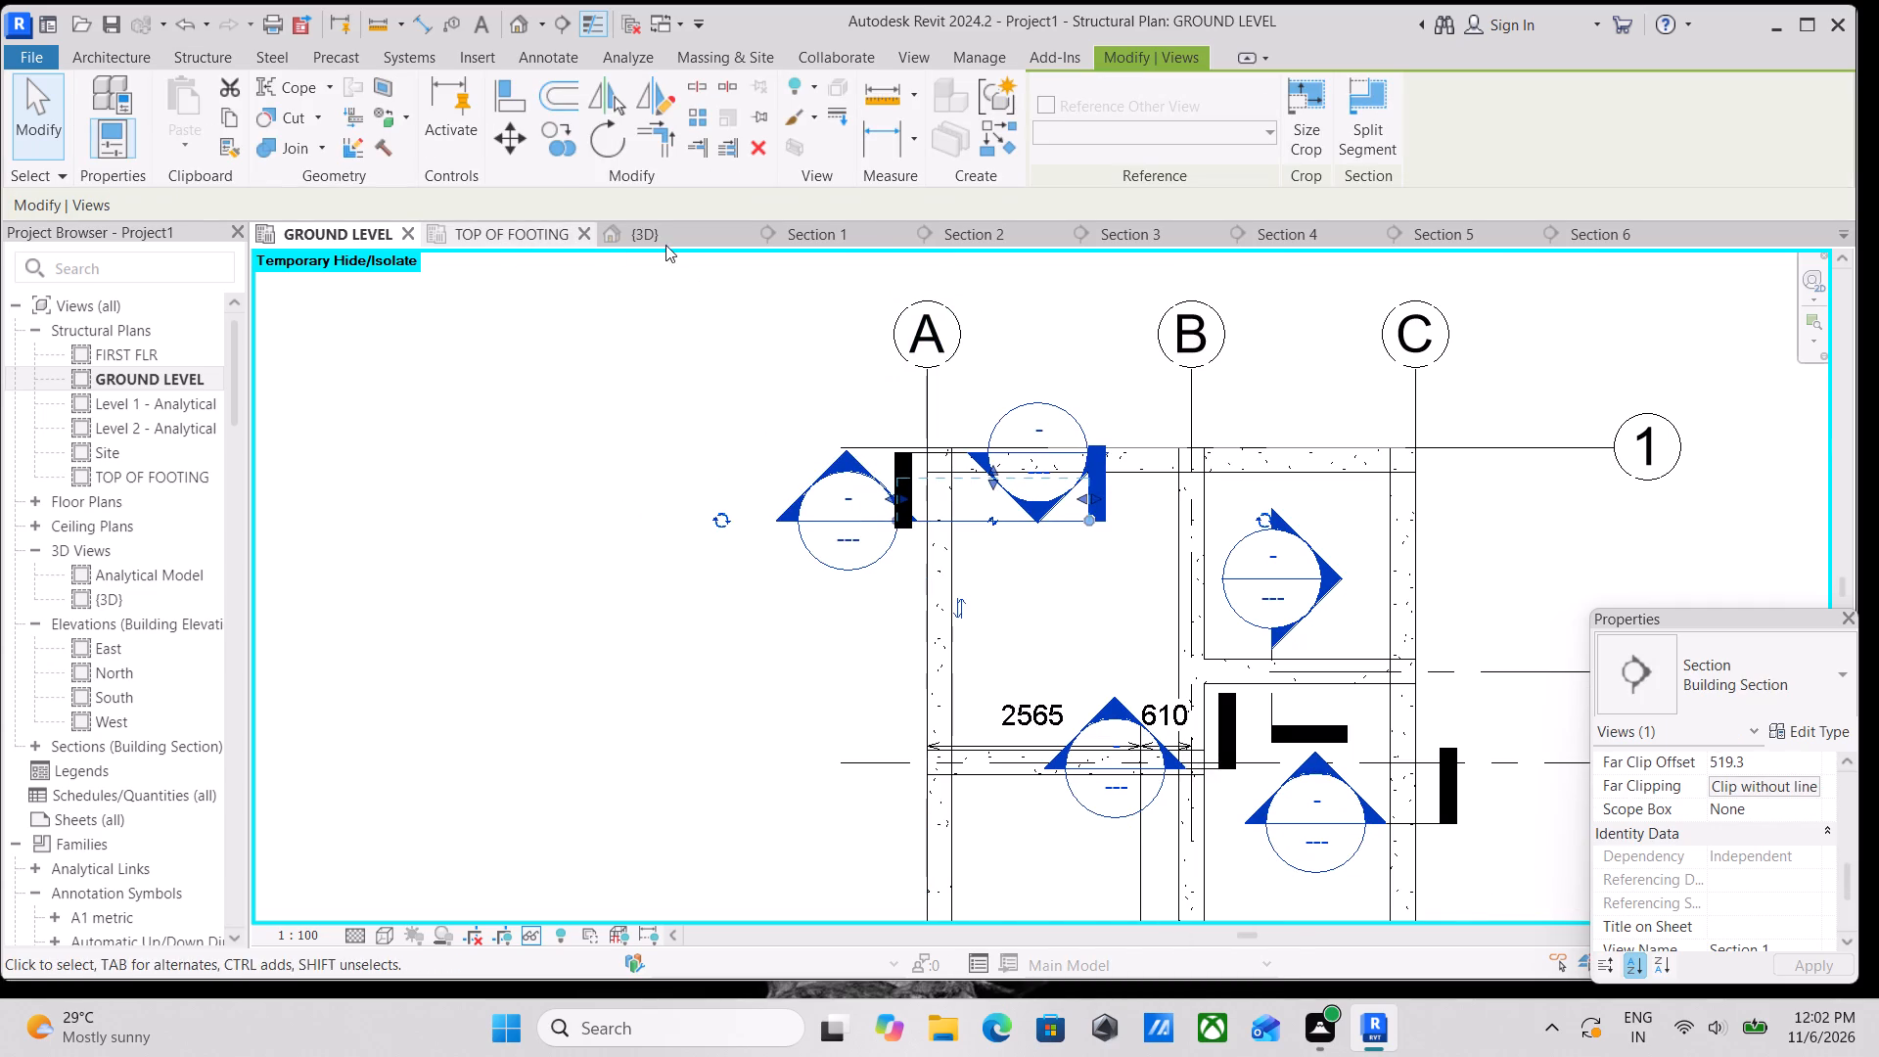
Examine the concrete beams, columns and footings in the 3D view from above and from the back.
left_click(658, 236)
scroll(1086, 520, "up", 4)
middle_click_drag(1105, 515, 934, 626)
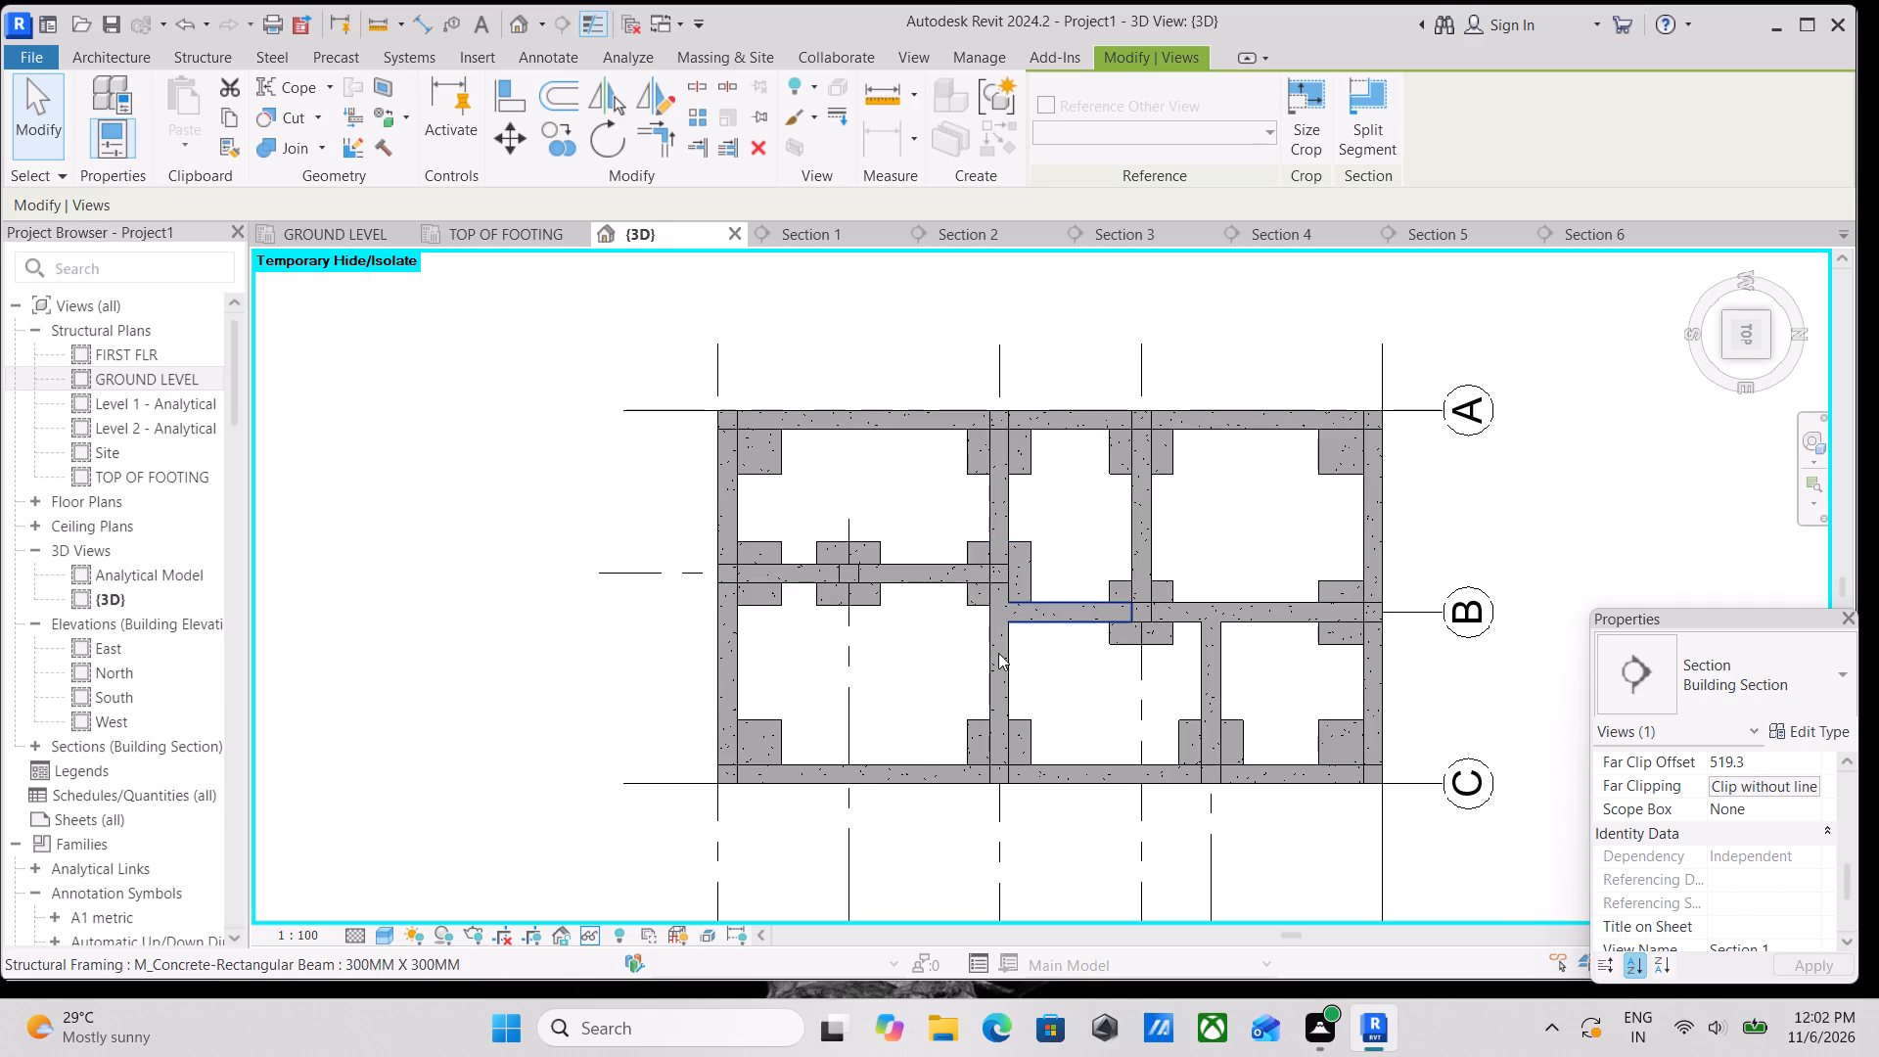
middle_click_drag(820, 638, 836, 718)
middle_click_drag(916, 736, 742, 604, "shift")
middle_click_drag(984, 727, 931, 435)
middle_click_drag(990, 692, 795, 583)
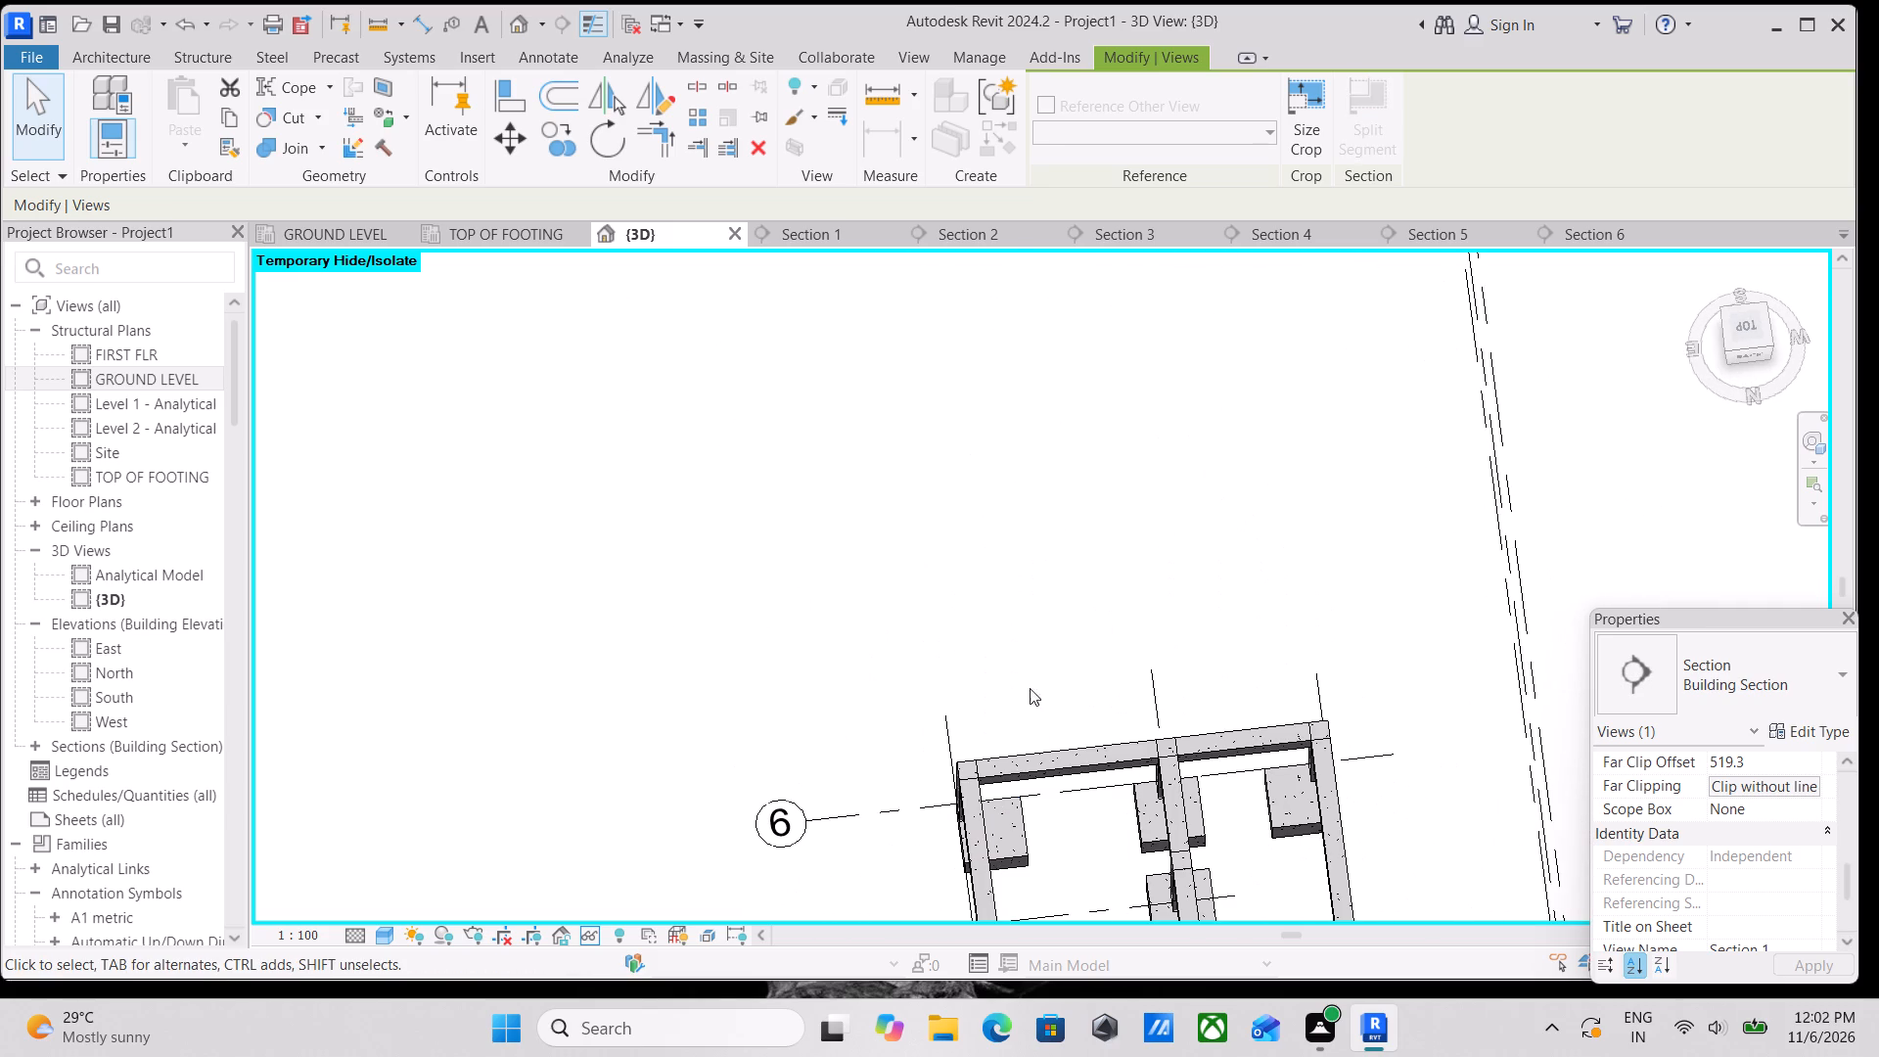
scroll(1041, 692, "down", 1)
middle_click_drag(1041, 692, 1074, 471)
middle_click_drag(1092, 822, 1121, 646, "shift")
middle_click_drag(1142, 818, 1122, 734)
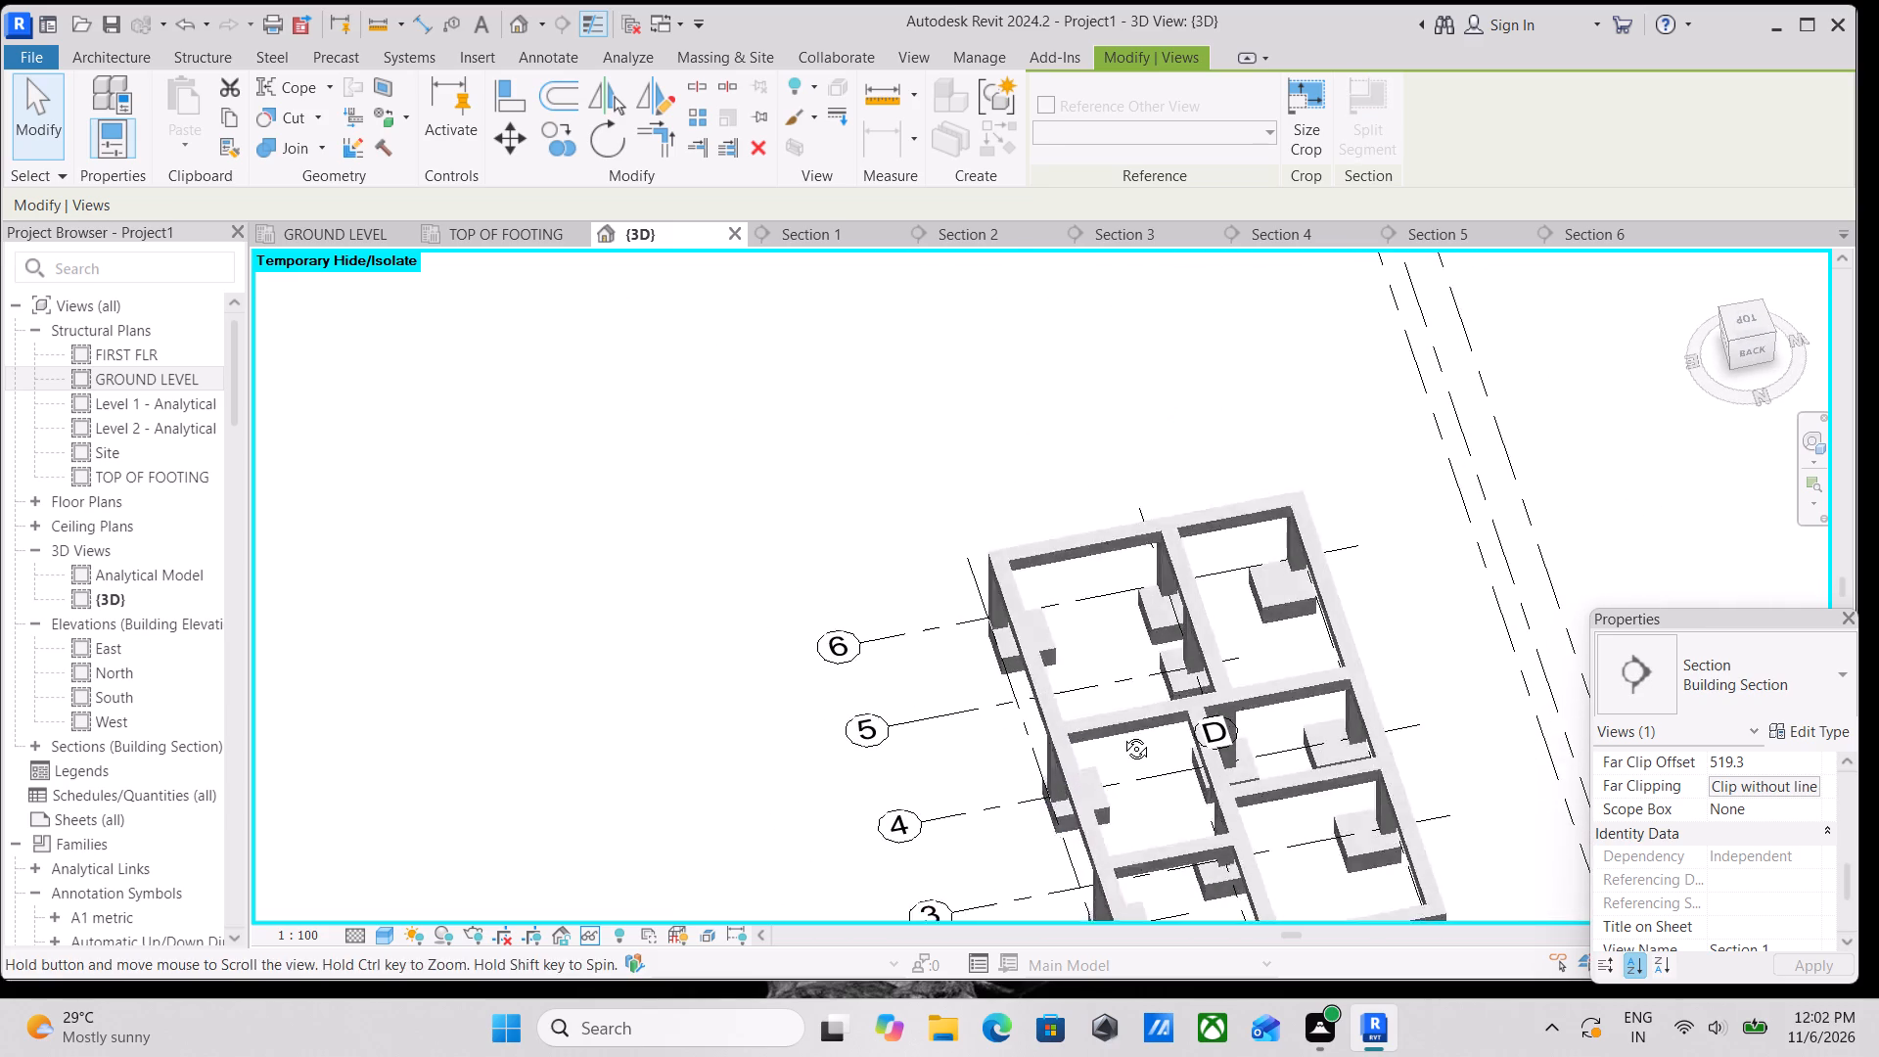
middle_click_drag(1122, 734, 1160, 596)
middle_click_drag(1178, 816, 1119, 790)
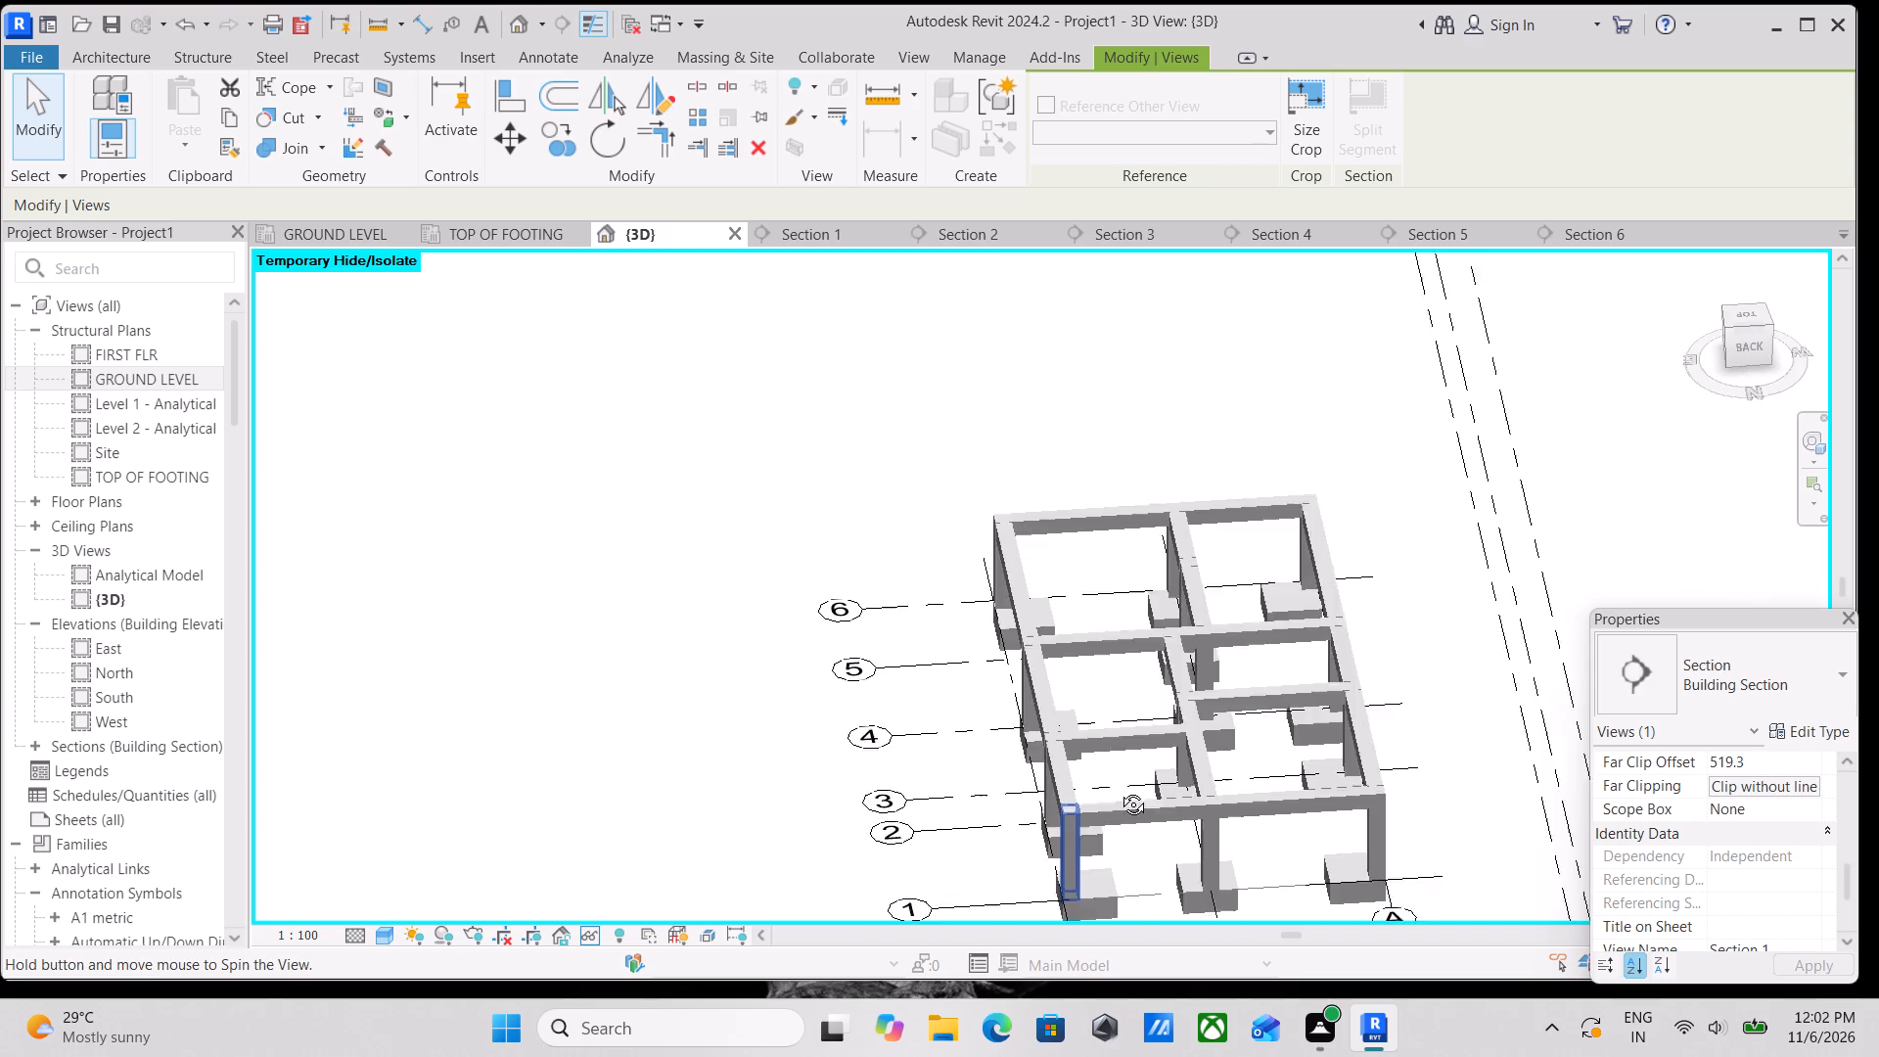
middle_click_drag(1119, 790, 1117, 791)
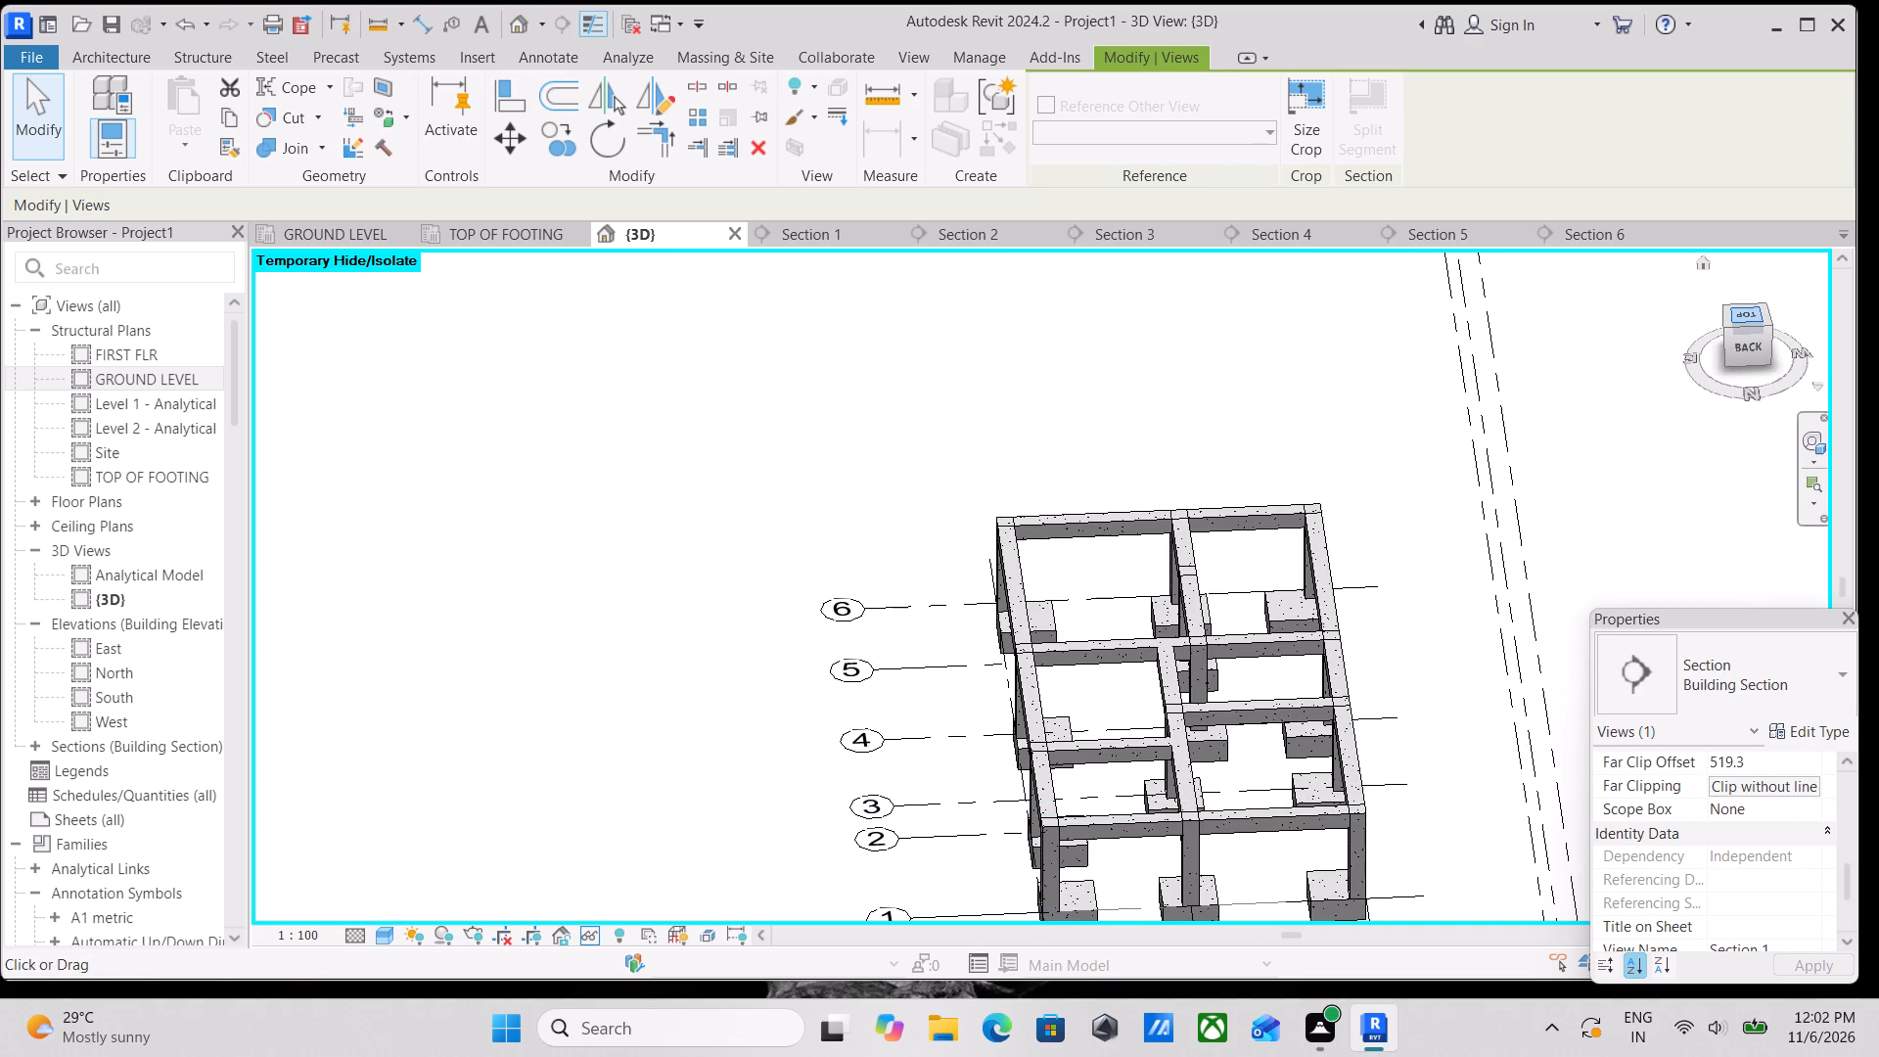
Start a structural floor and sketch a rectangular boundary about 2852 by 3970 mm inside the beams between grids 4 and 6, alongside grid C.
left_click(1743, 314)
scroll(1045, 688, "up", 7)
scroll(1252, 649, "up", 1)
middle_click_drag(1252, 649, 1201, 682)
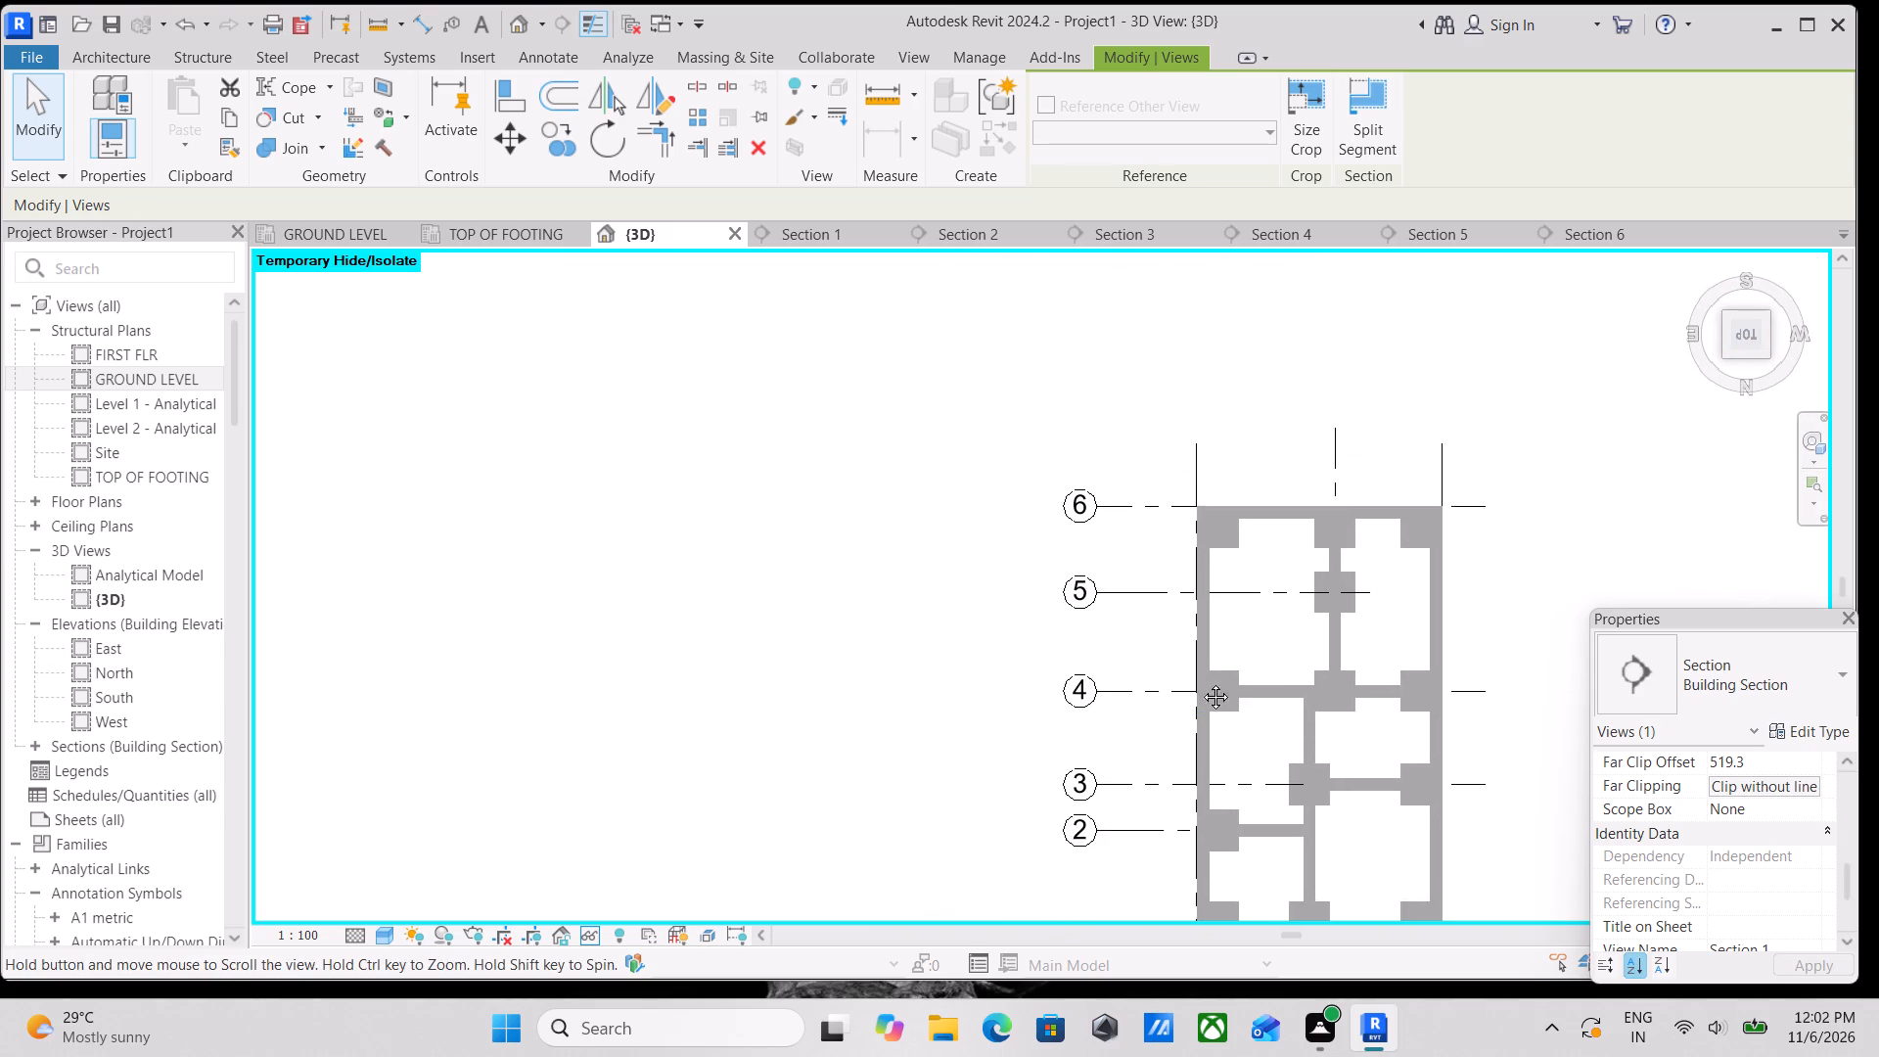
middle_click_drag(1201, 682, 1114, 730)
scroll(1118, 600, "up", 6)
middle_click_drag(1103, 618, 931, 688)
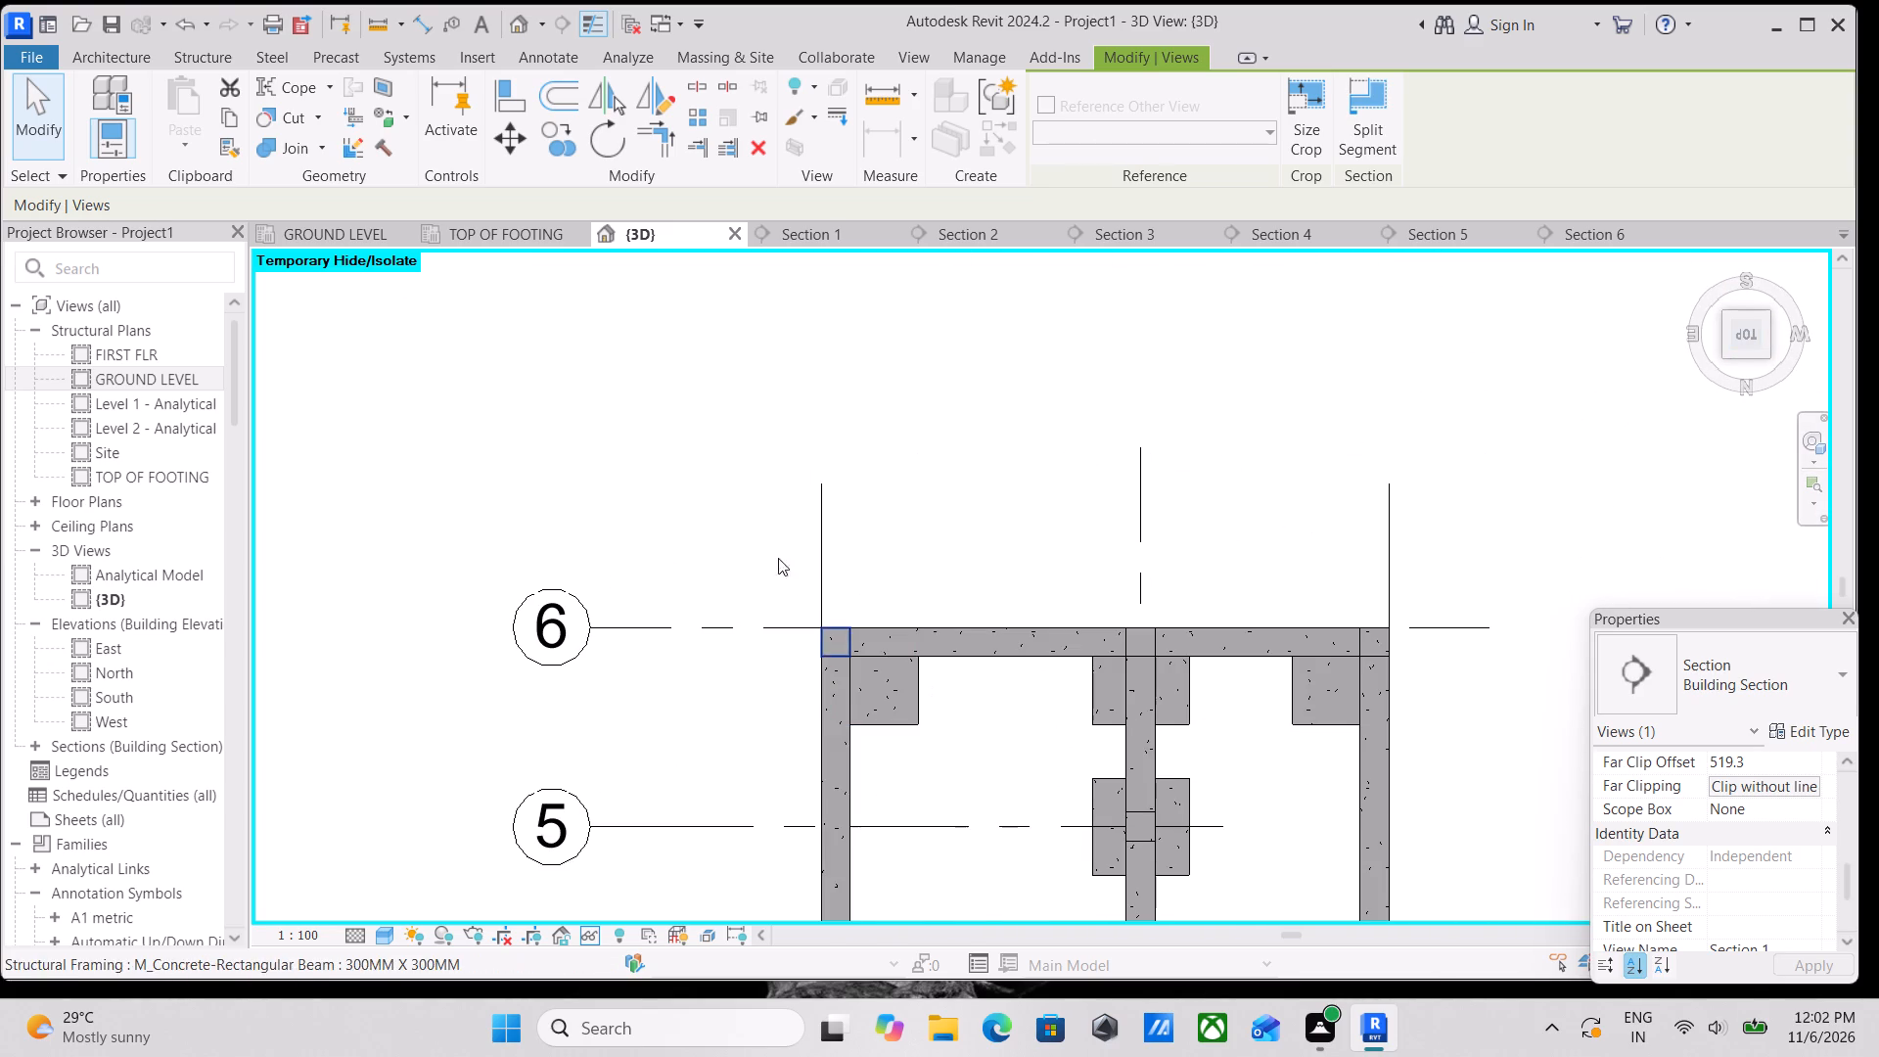
left_click(218, 57)
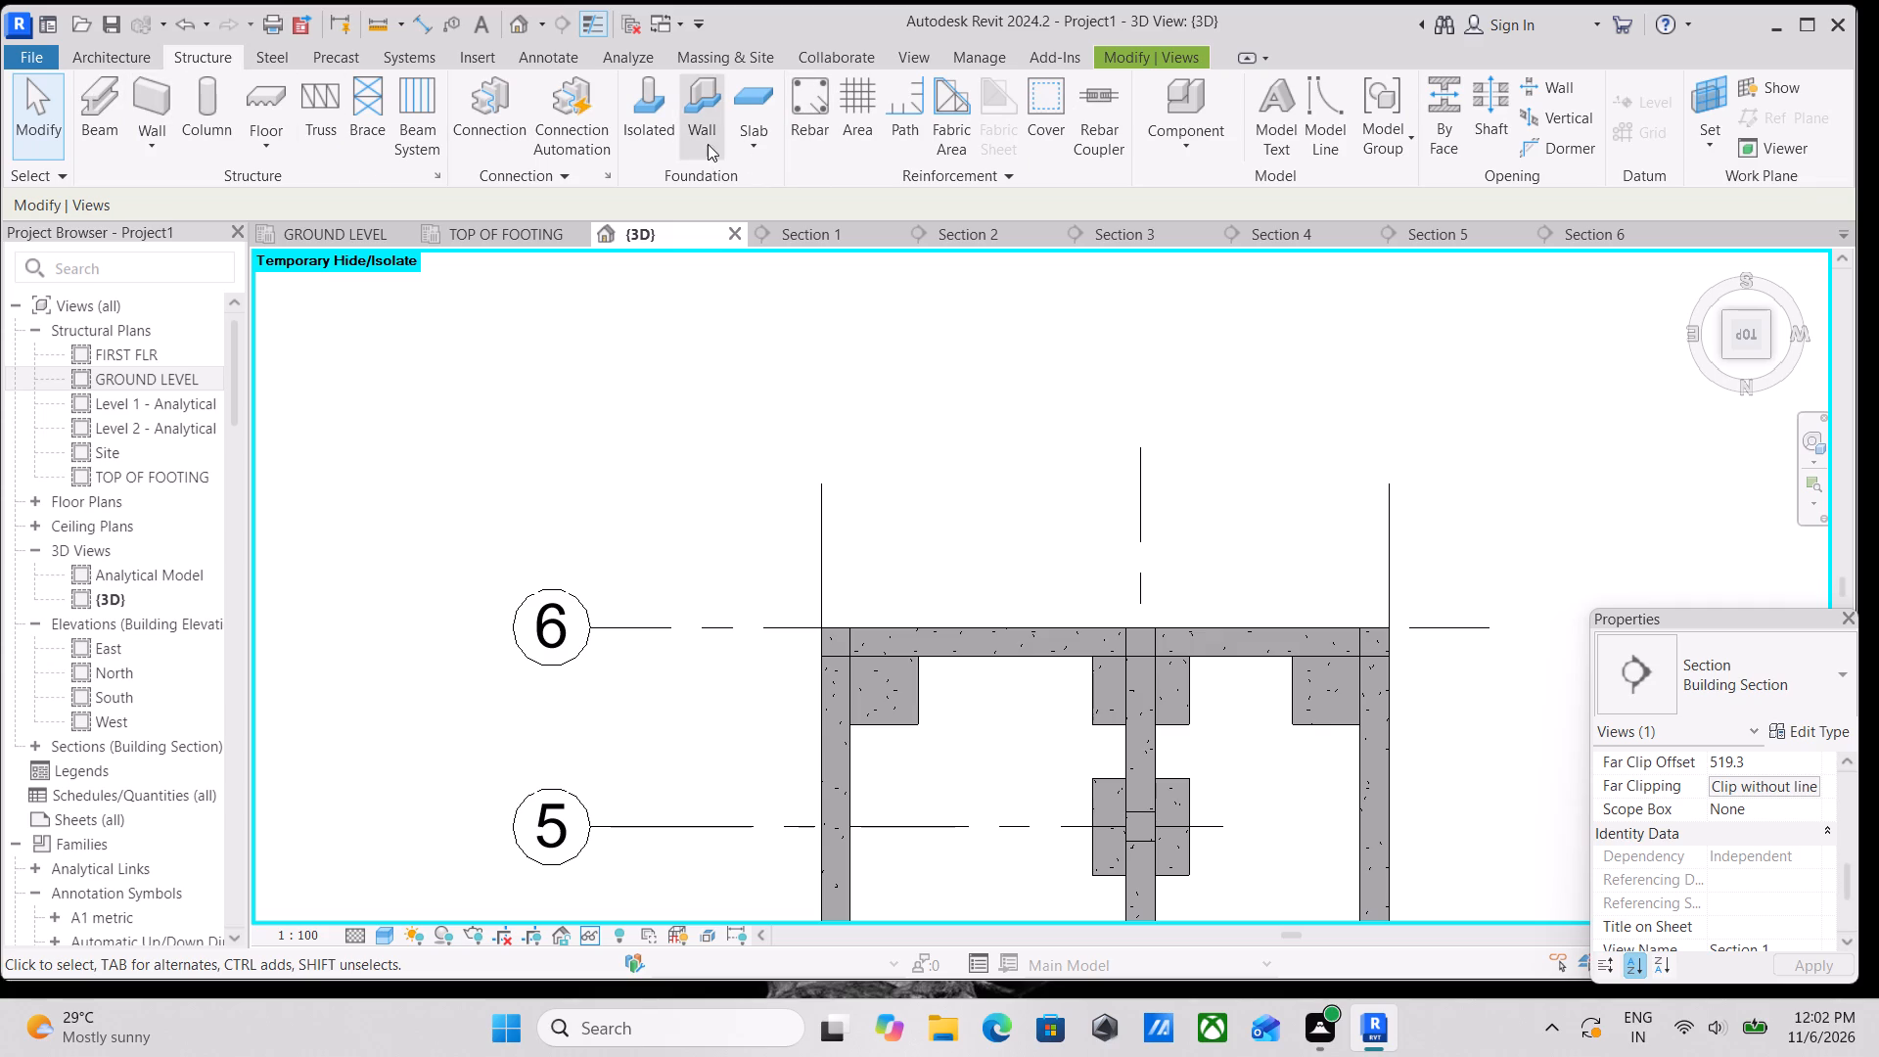
left_click(276, 150)
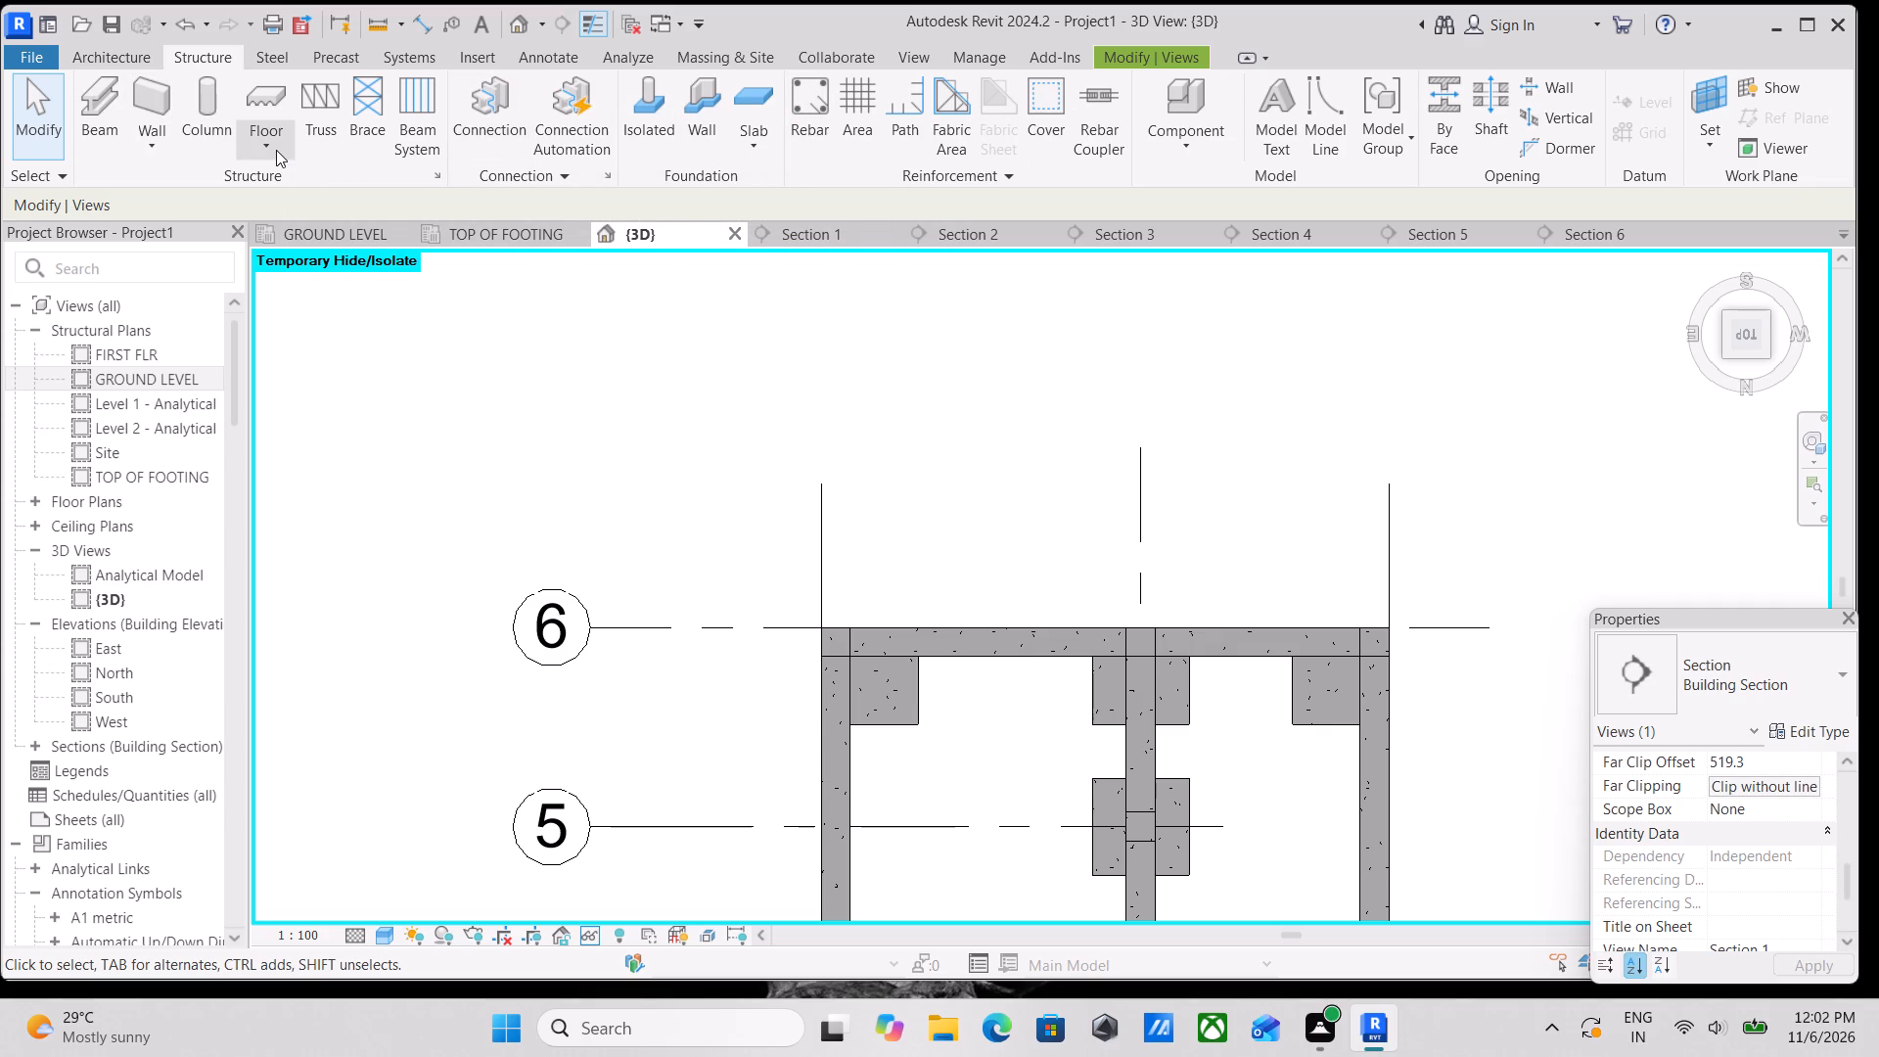
left_click(276, 150)
left_click(276, 150)
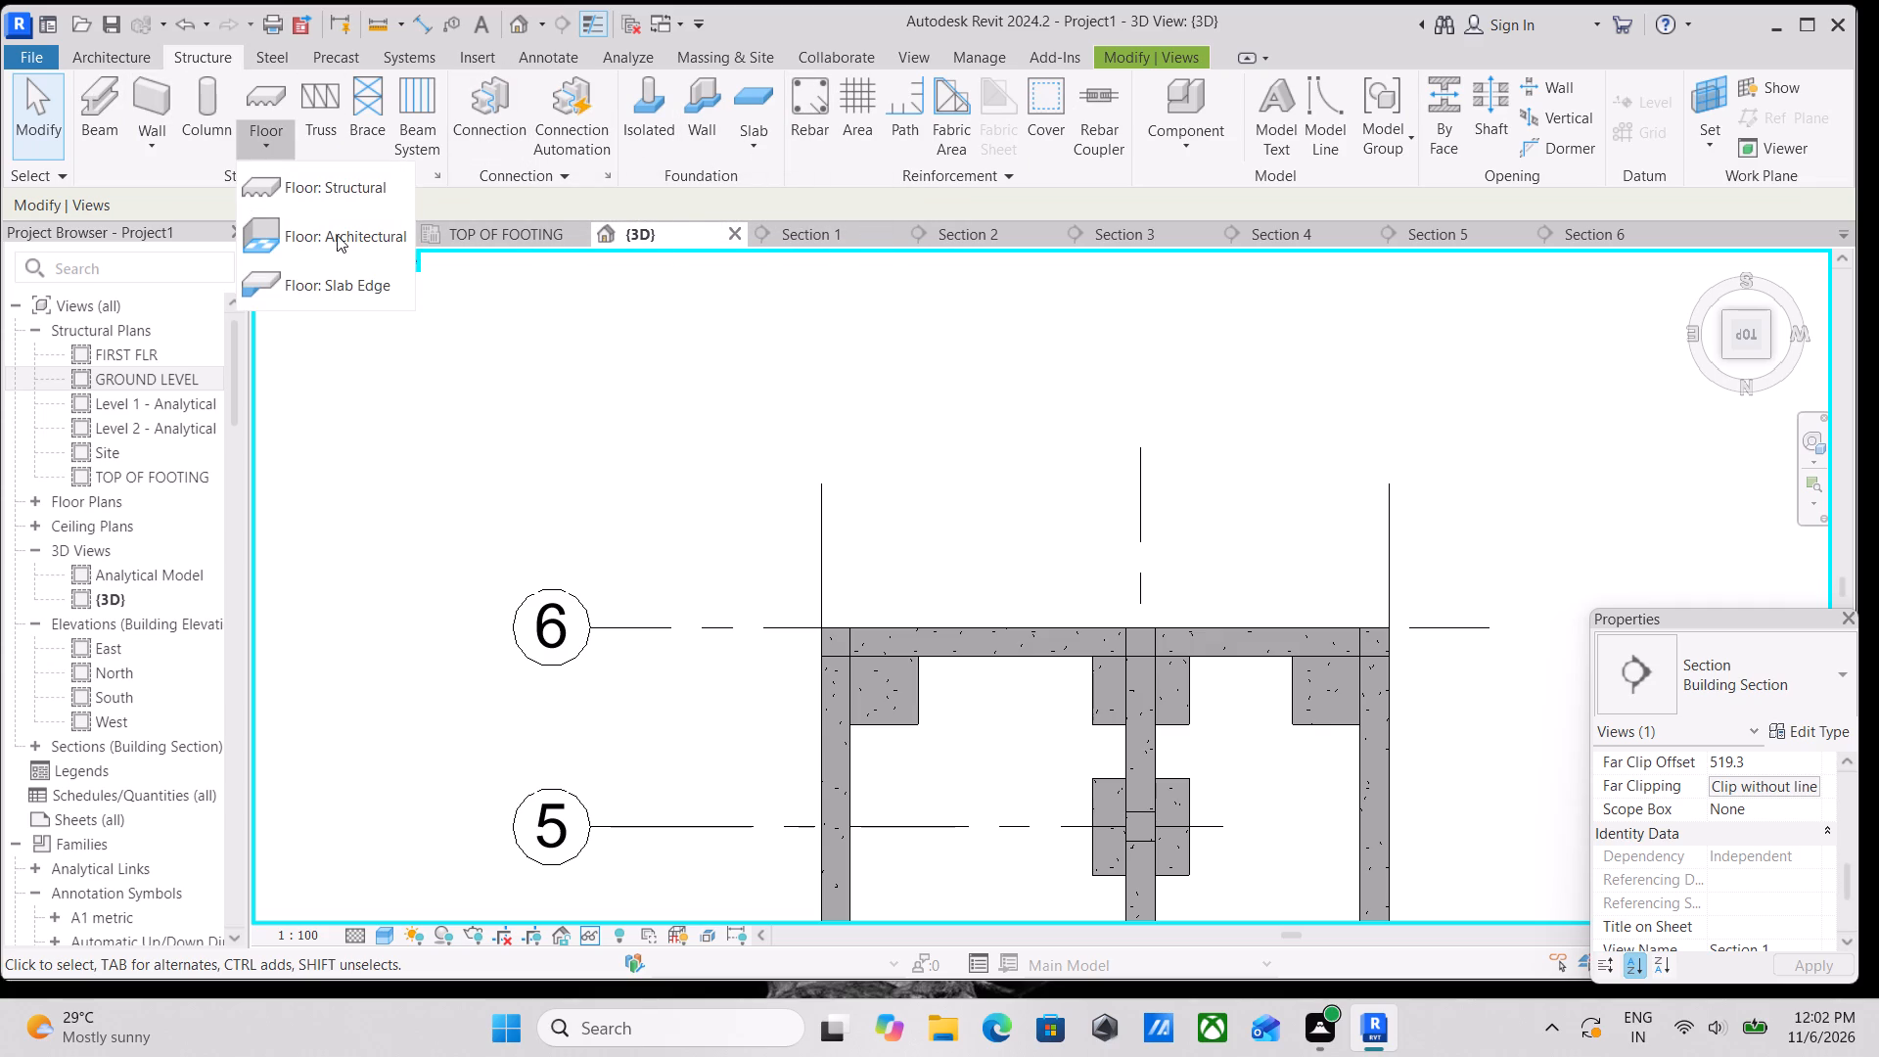
left_click(350, 191)
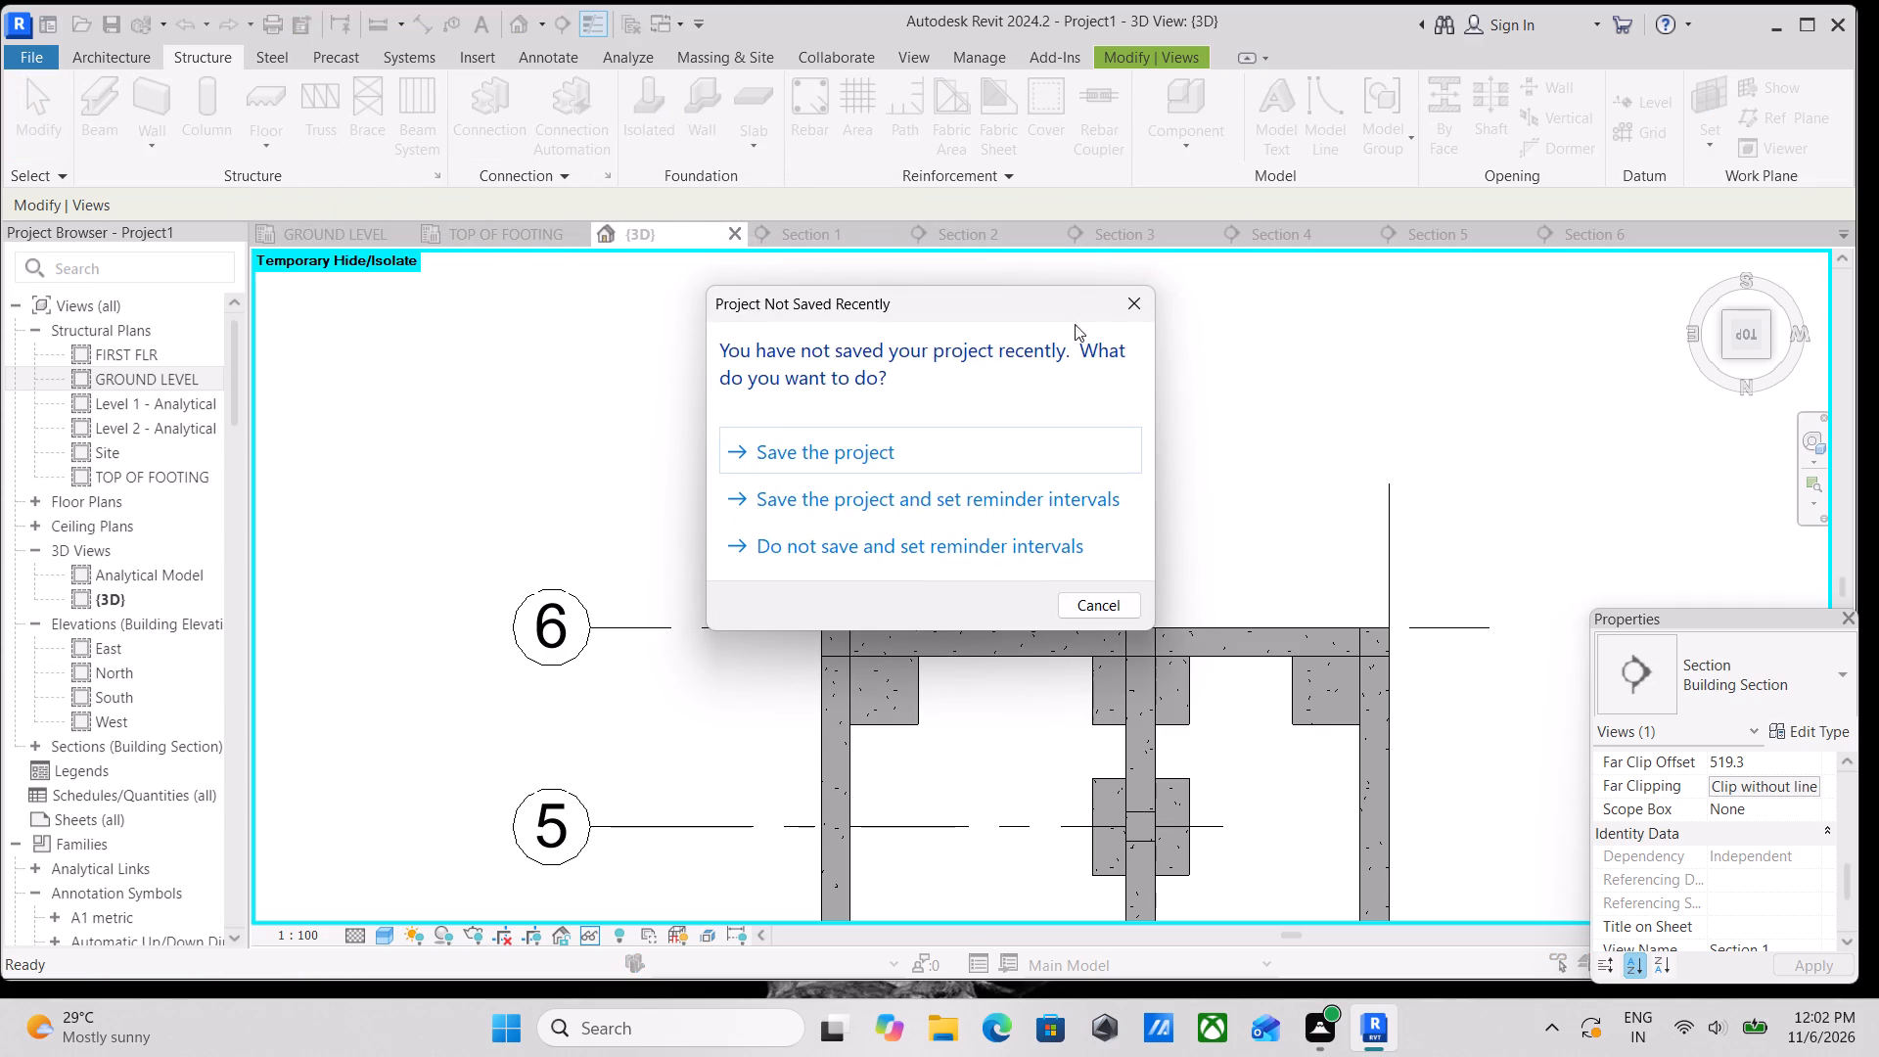
left_click(1132, 309)
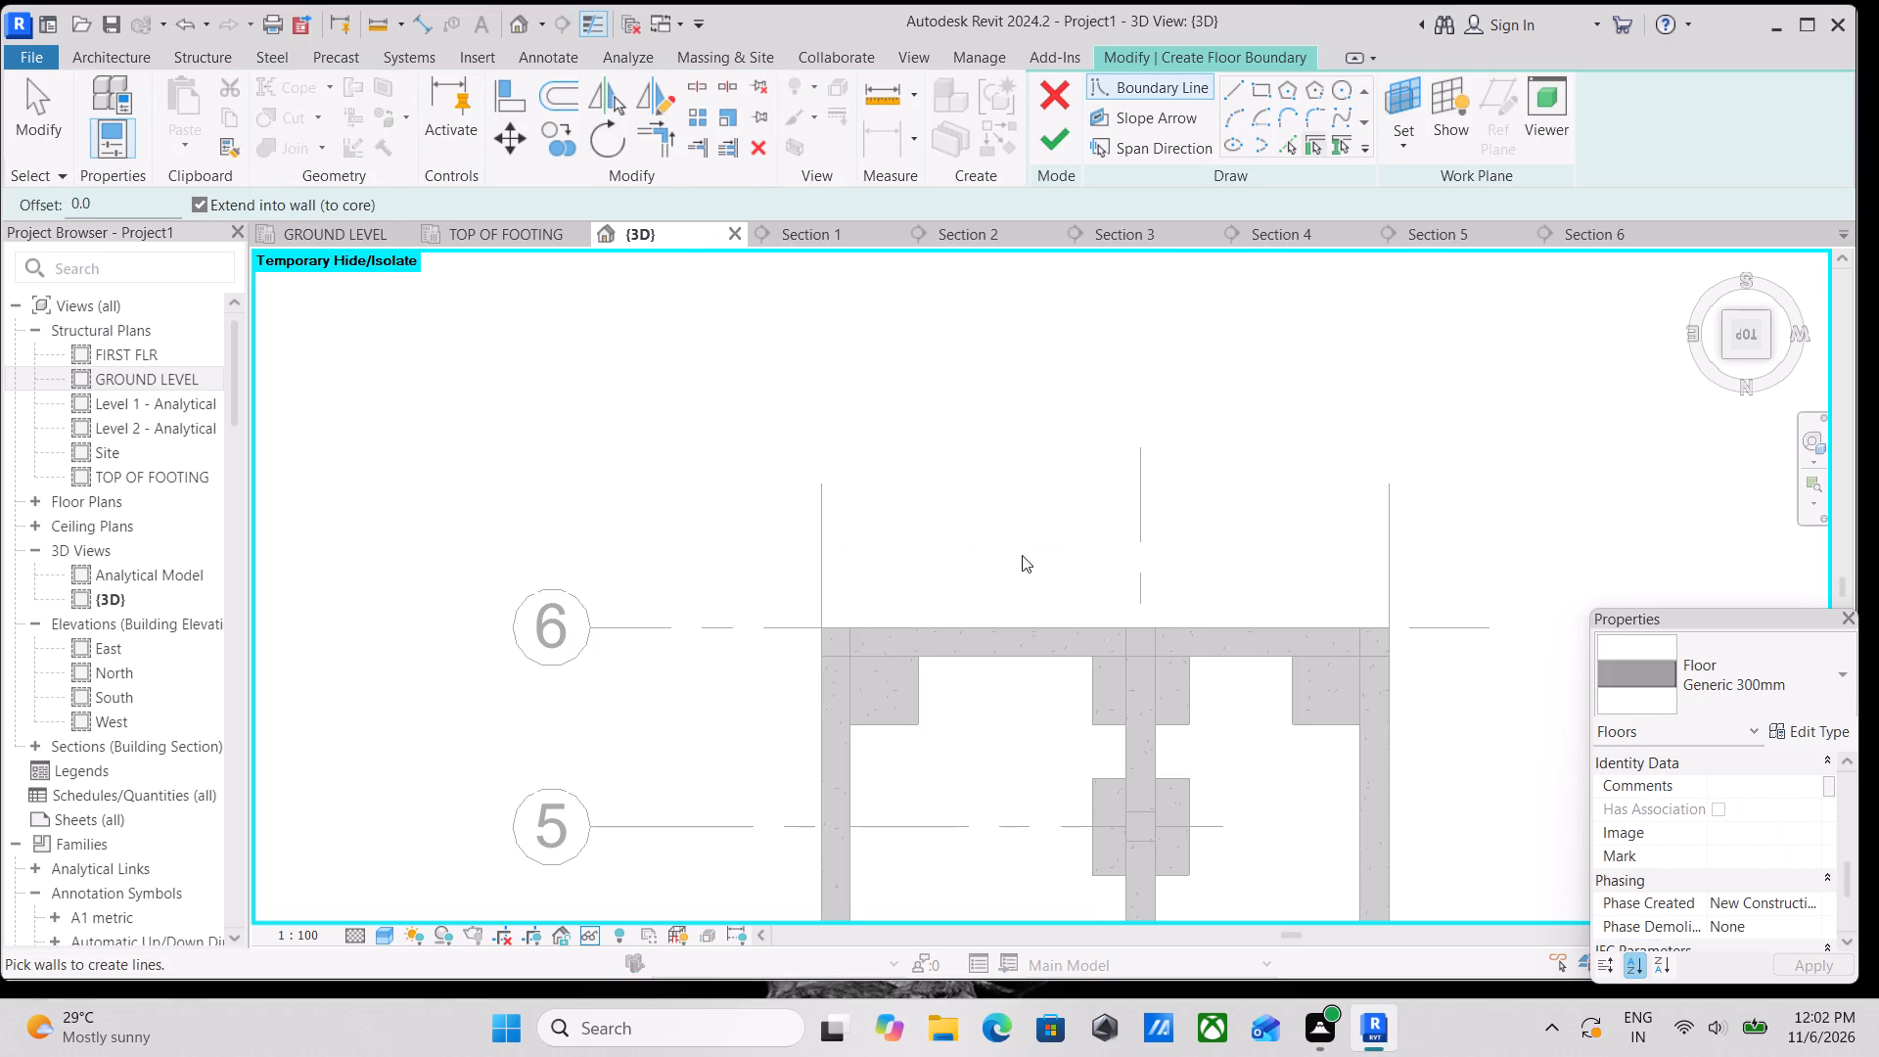
scroll(1022, 204, "up", 2)
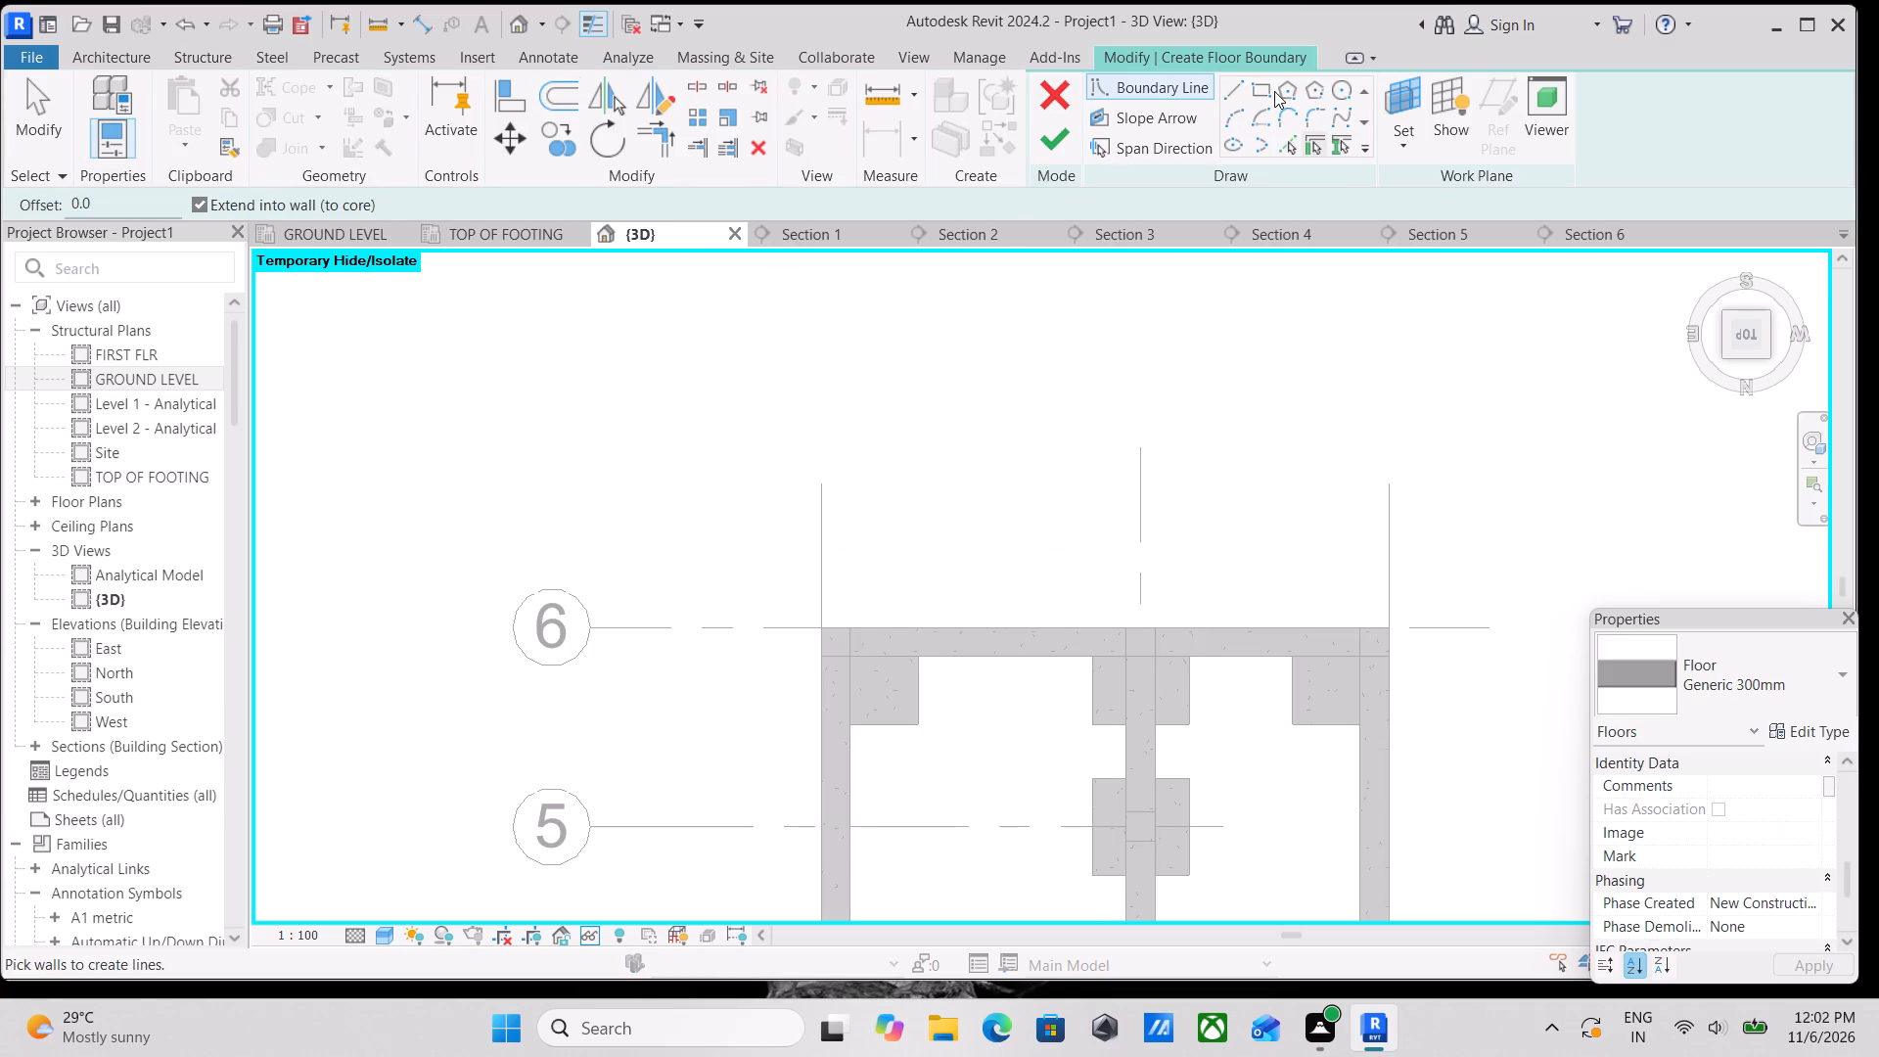
left_click(1260, 100)
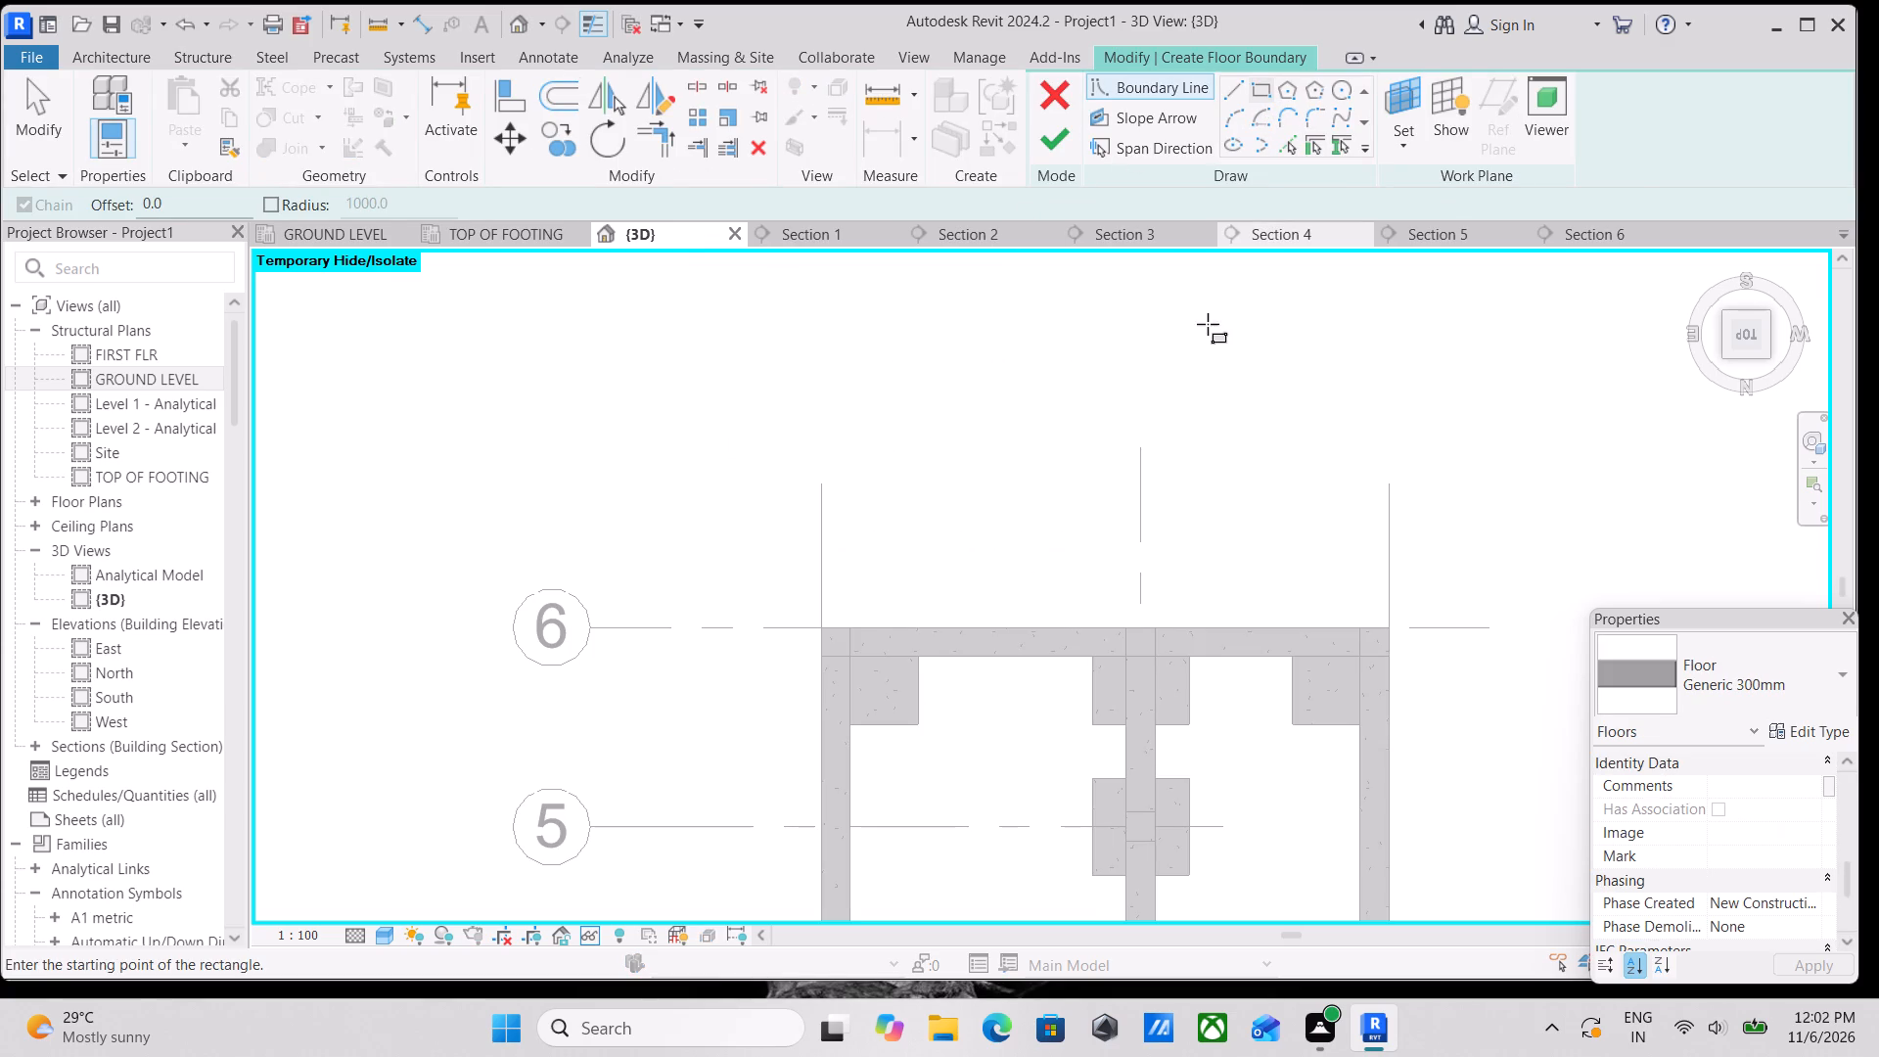
scroll(876, 703, "up", 4)
middle_click_drag(873, 648, 869, 501)
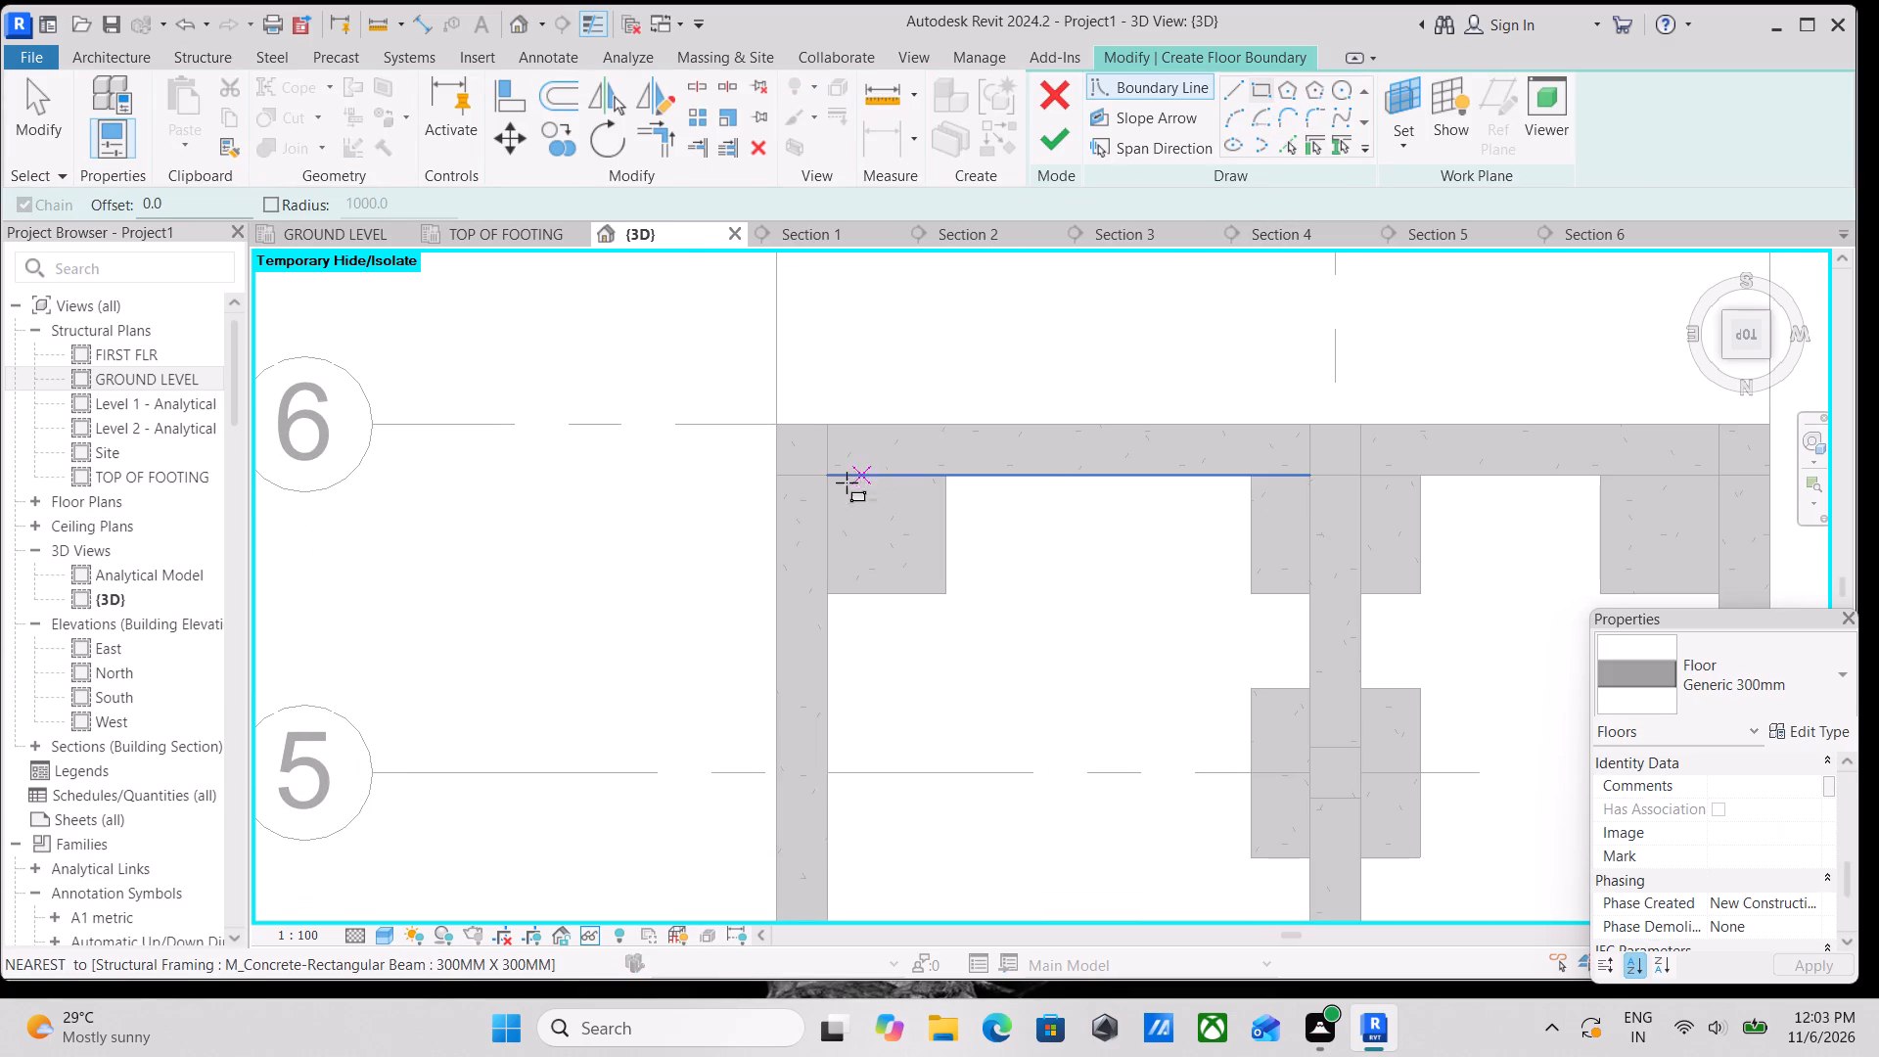
left_click(832, 473)
middle_click_drag(1089, 657, 1017, 414)
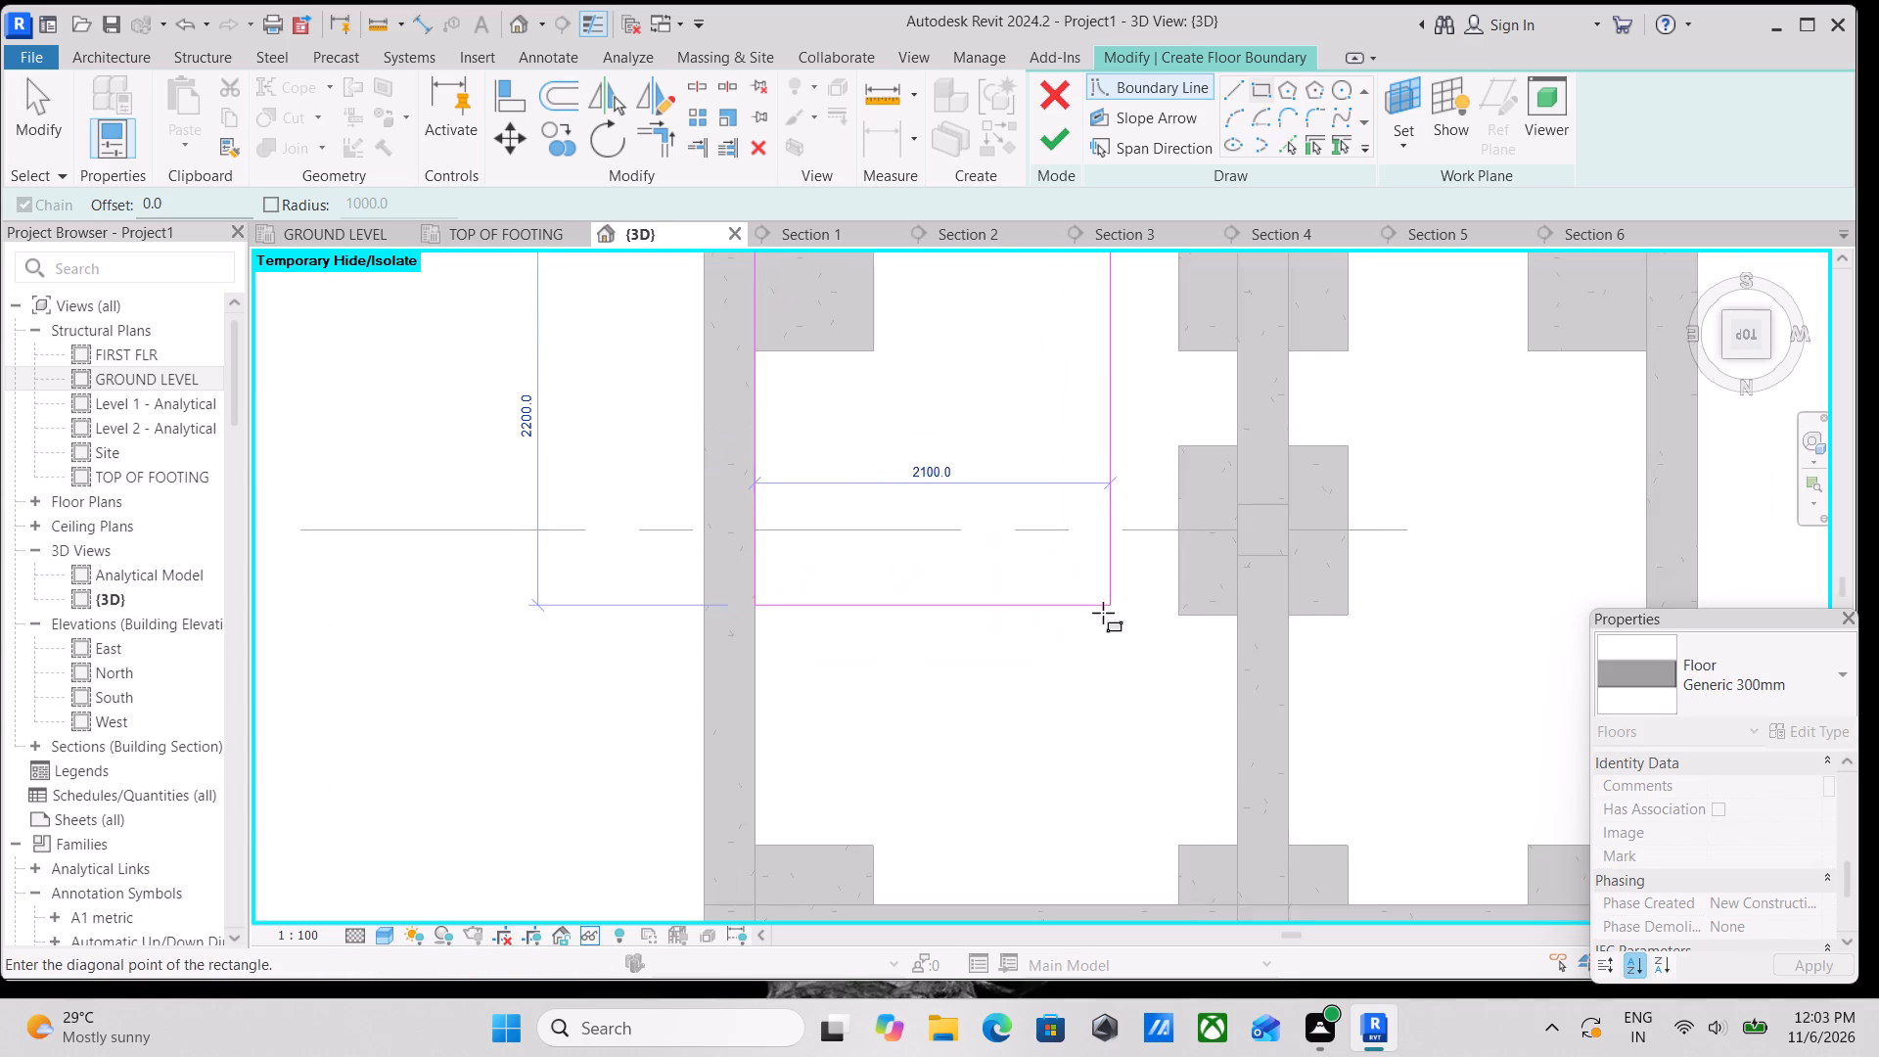
middle_click_drag(1103, 613, 1041, 367)
left_click(1177, 659)
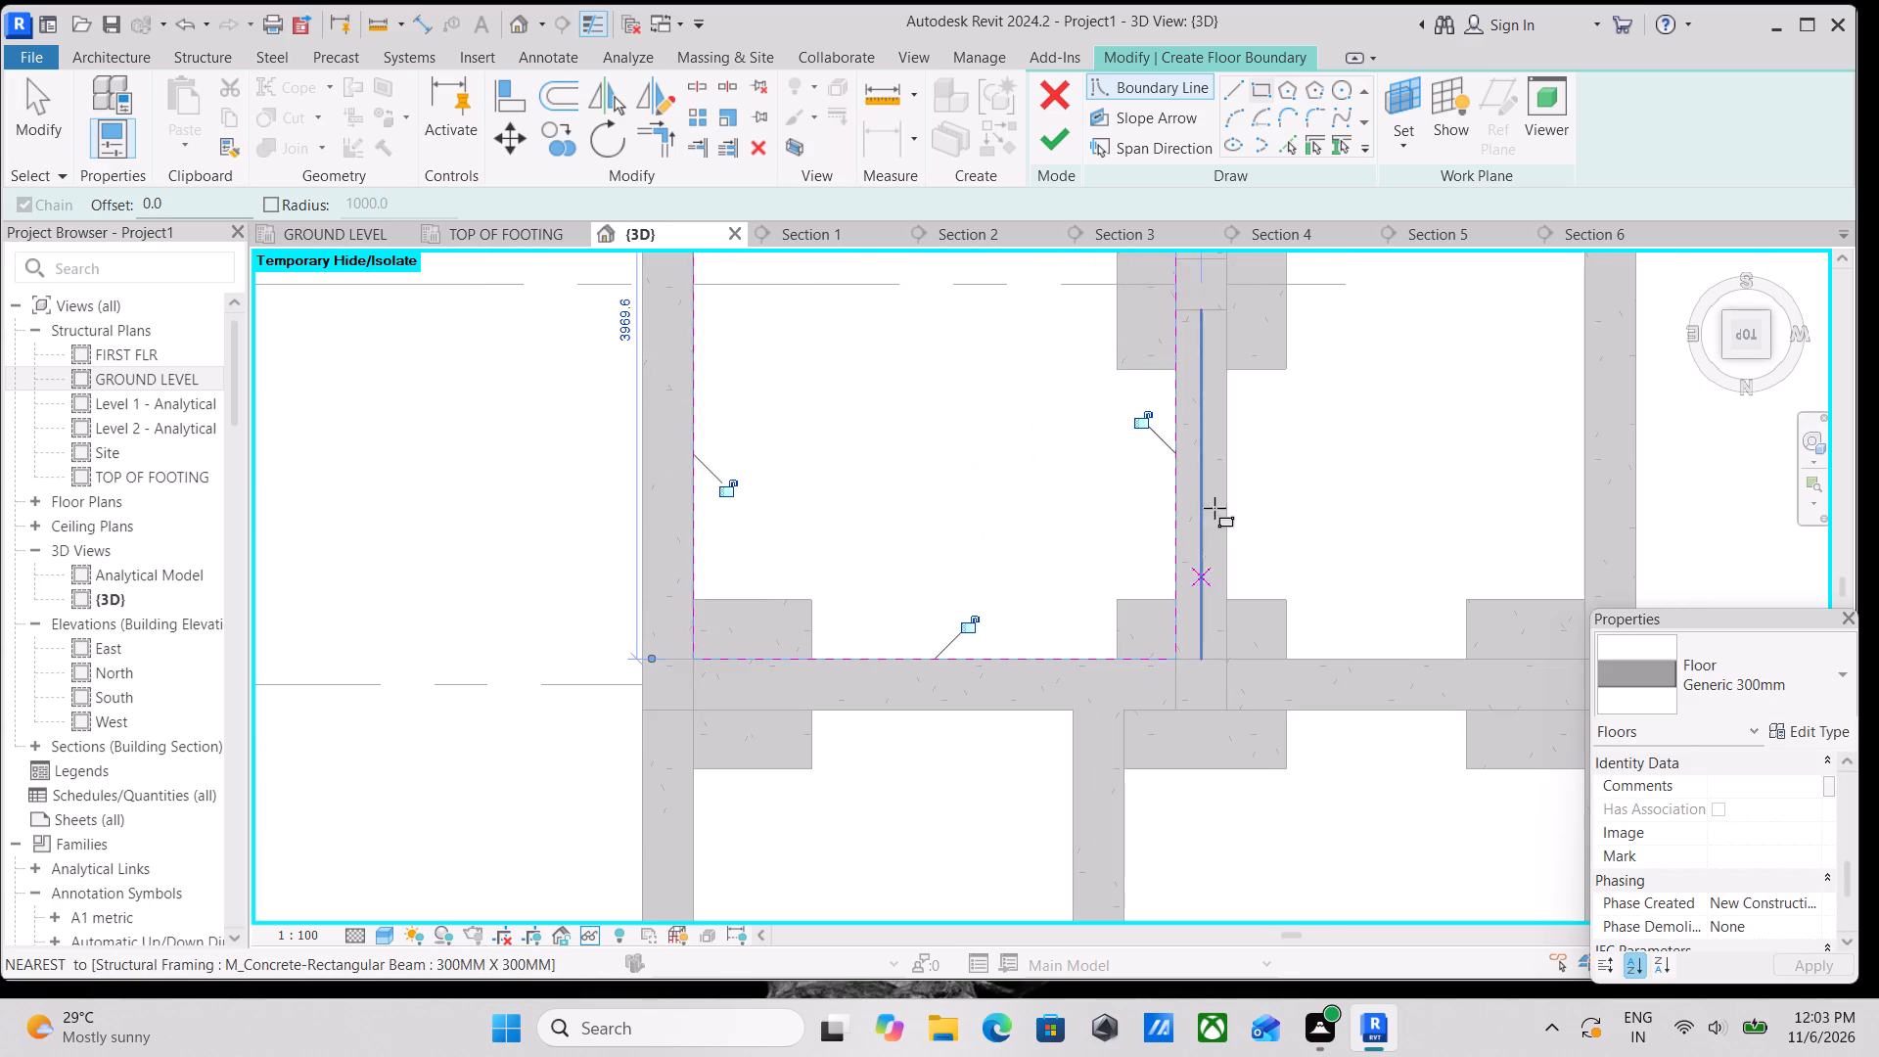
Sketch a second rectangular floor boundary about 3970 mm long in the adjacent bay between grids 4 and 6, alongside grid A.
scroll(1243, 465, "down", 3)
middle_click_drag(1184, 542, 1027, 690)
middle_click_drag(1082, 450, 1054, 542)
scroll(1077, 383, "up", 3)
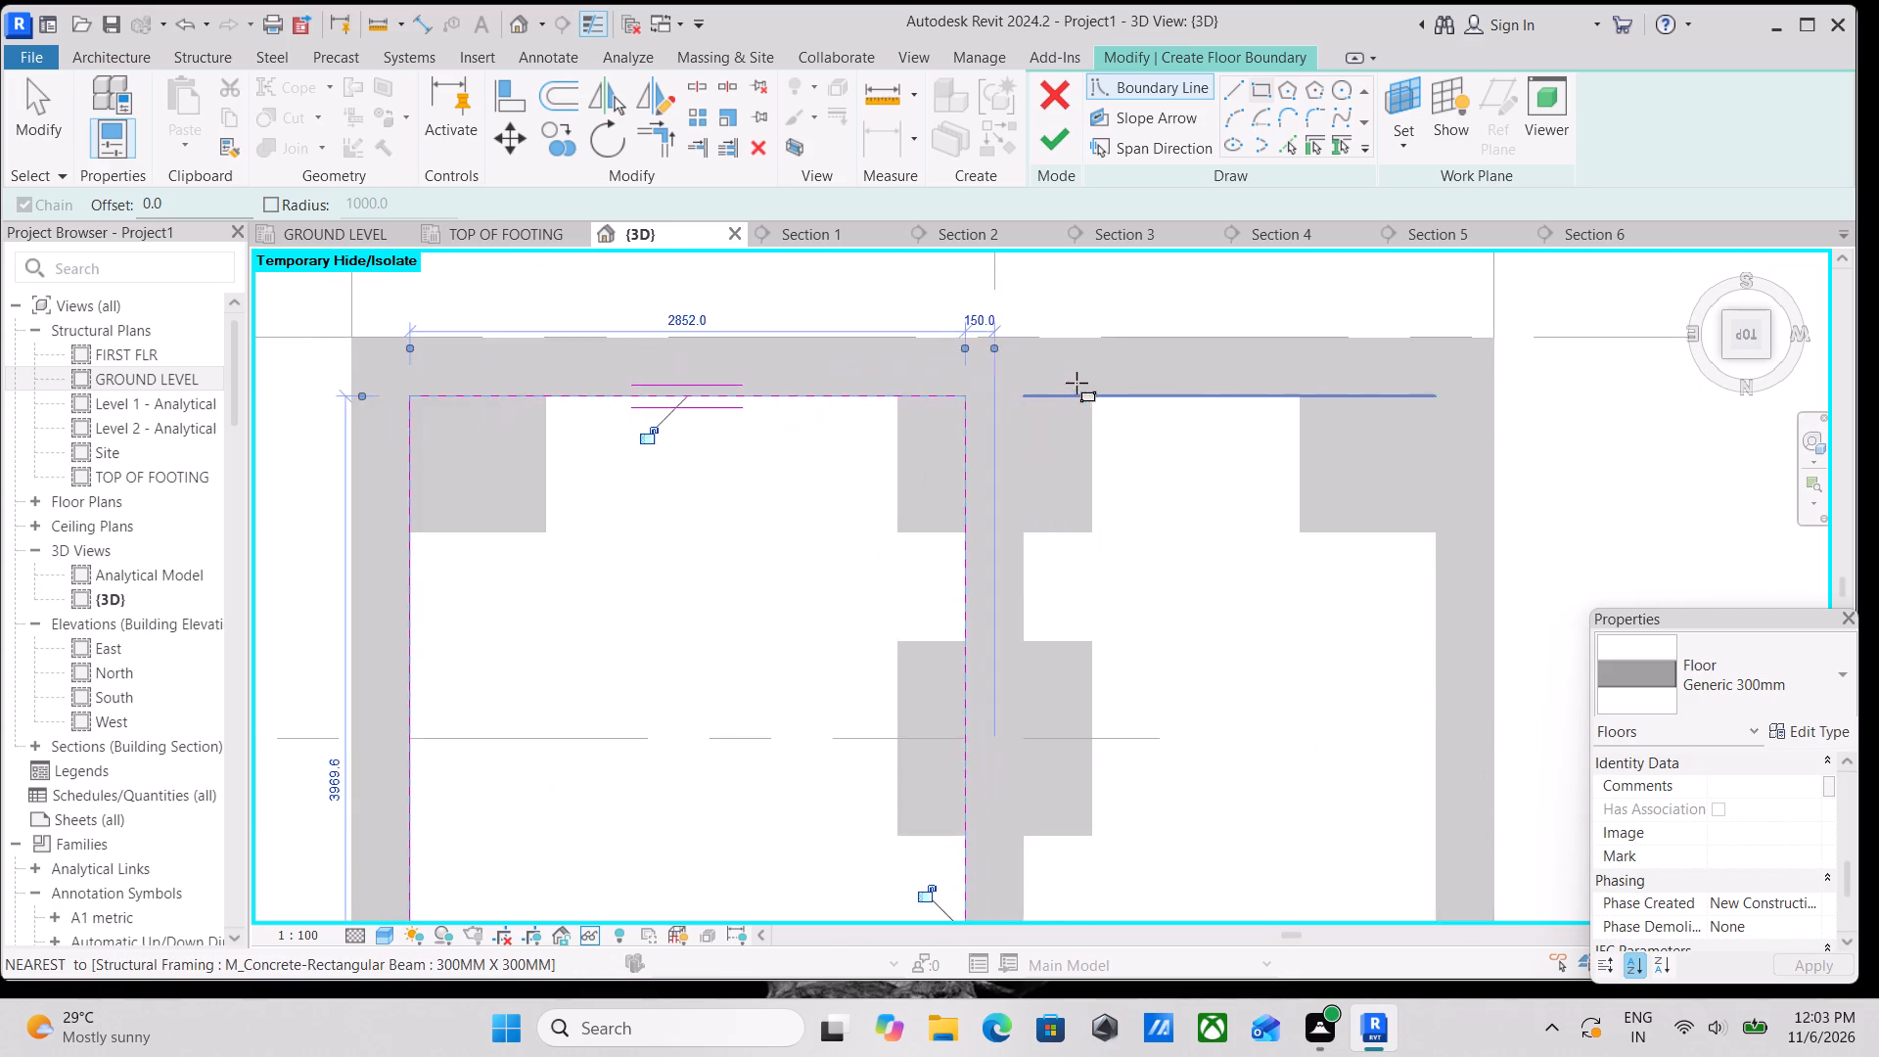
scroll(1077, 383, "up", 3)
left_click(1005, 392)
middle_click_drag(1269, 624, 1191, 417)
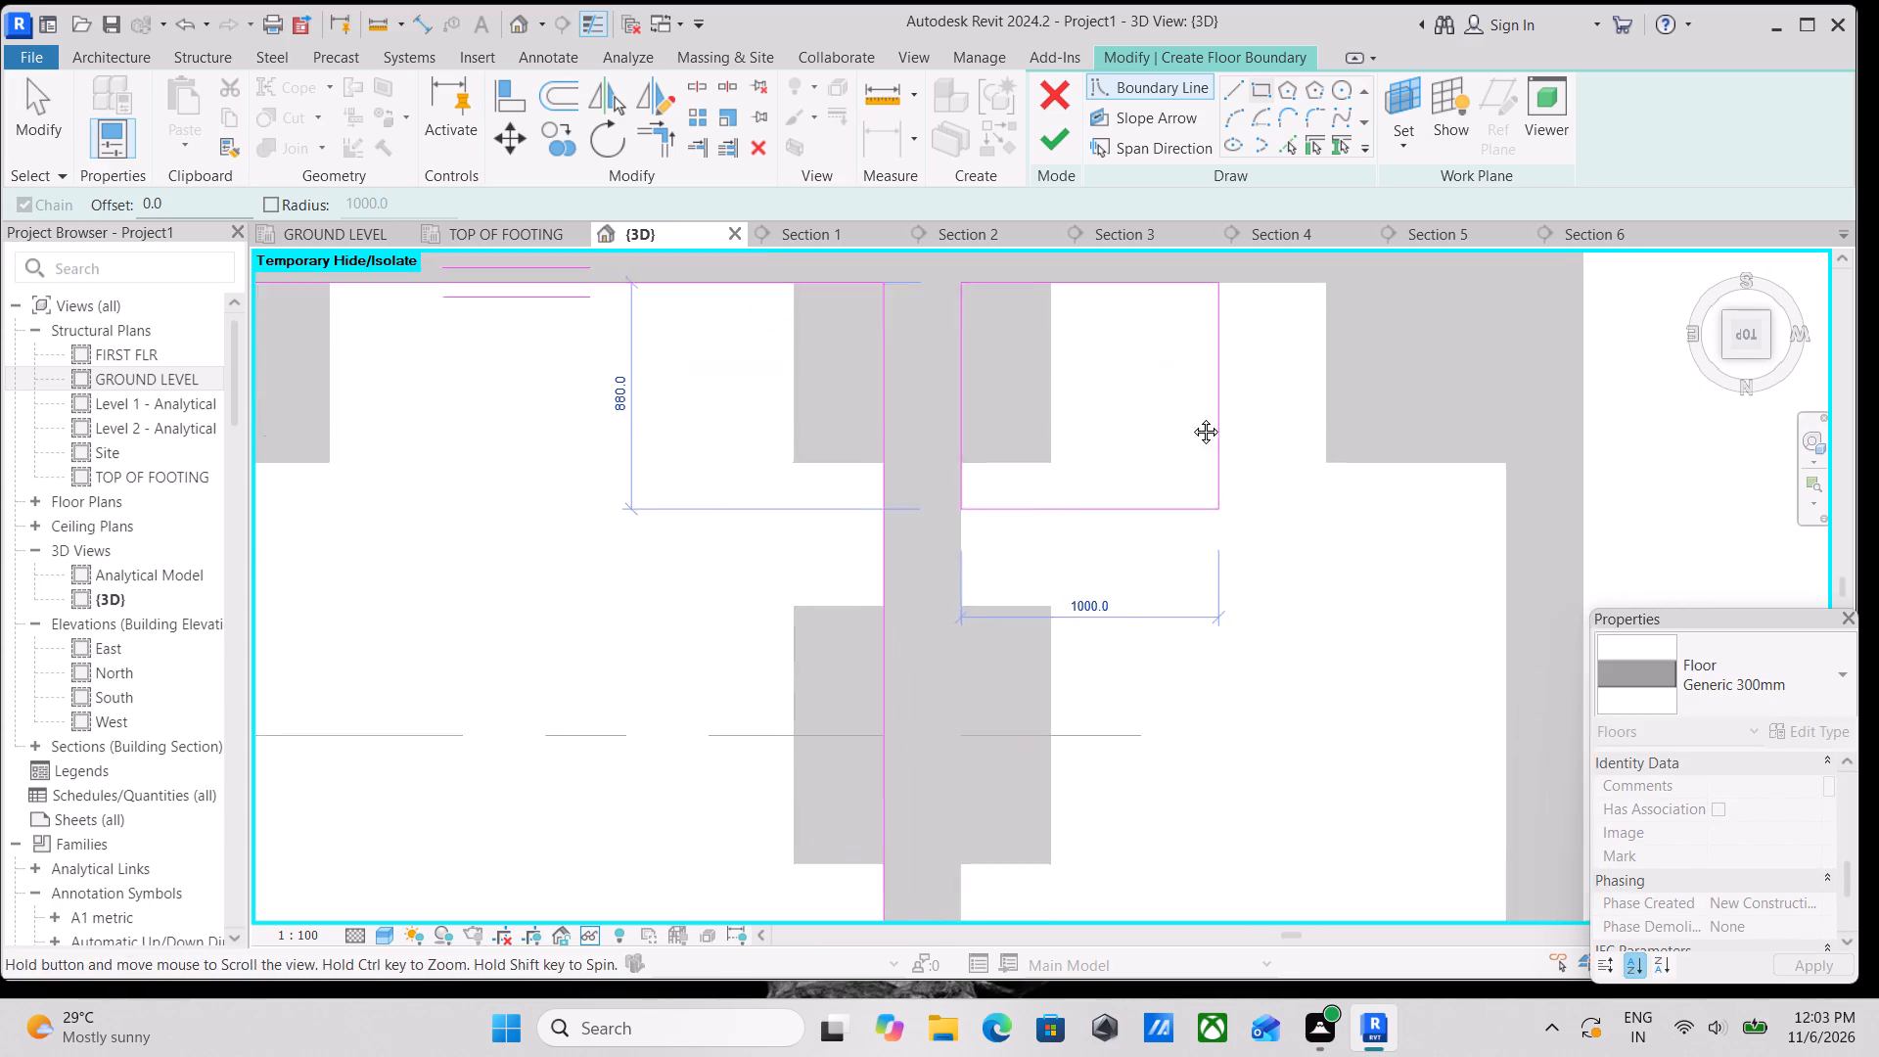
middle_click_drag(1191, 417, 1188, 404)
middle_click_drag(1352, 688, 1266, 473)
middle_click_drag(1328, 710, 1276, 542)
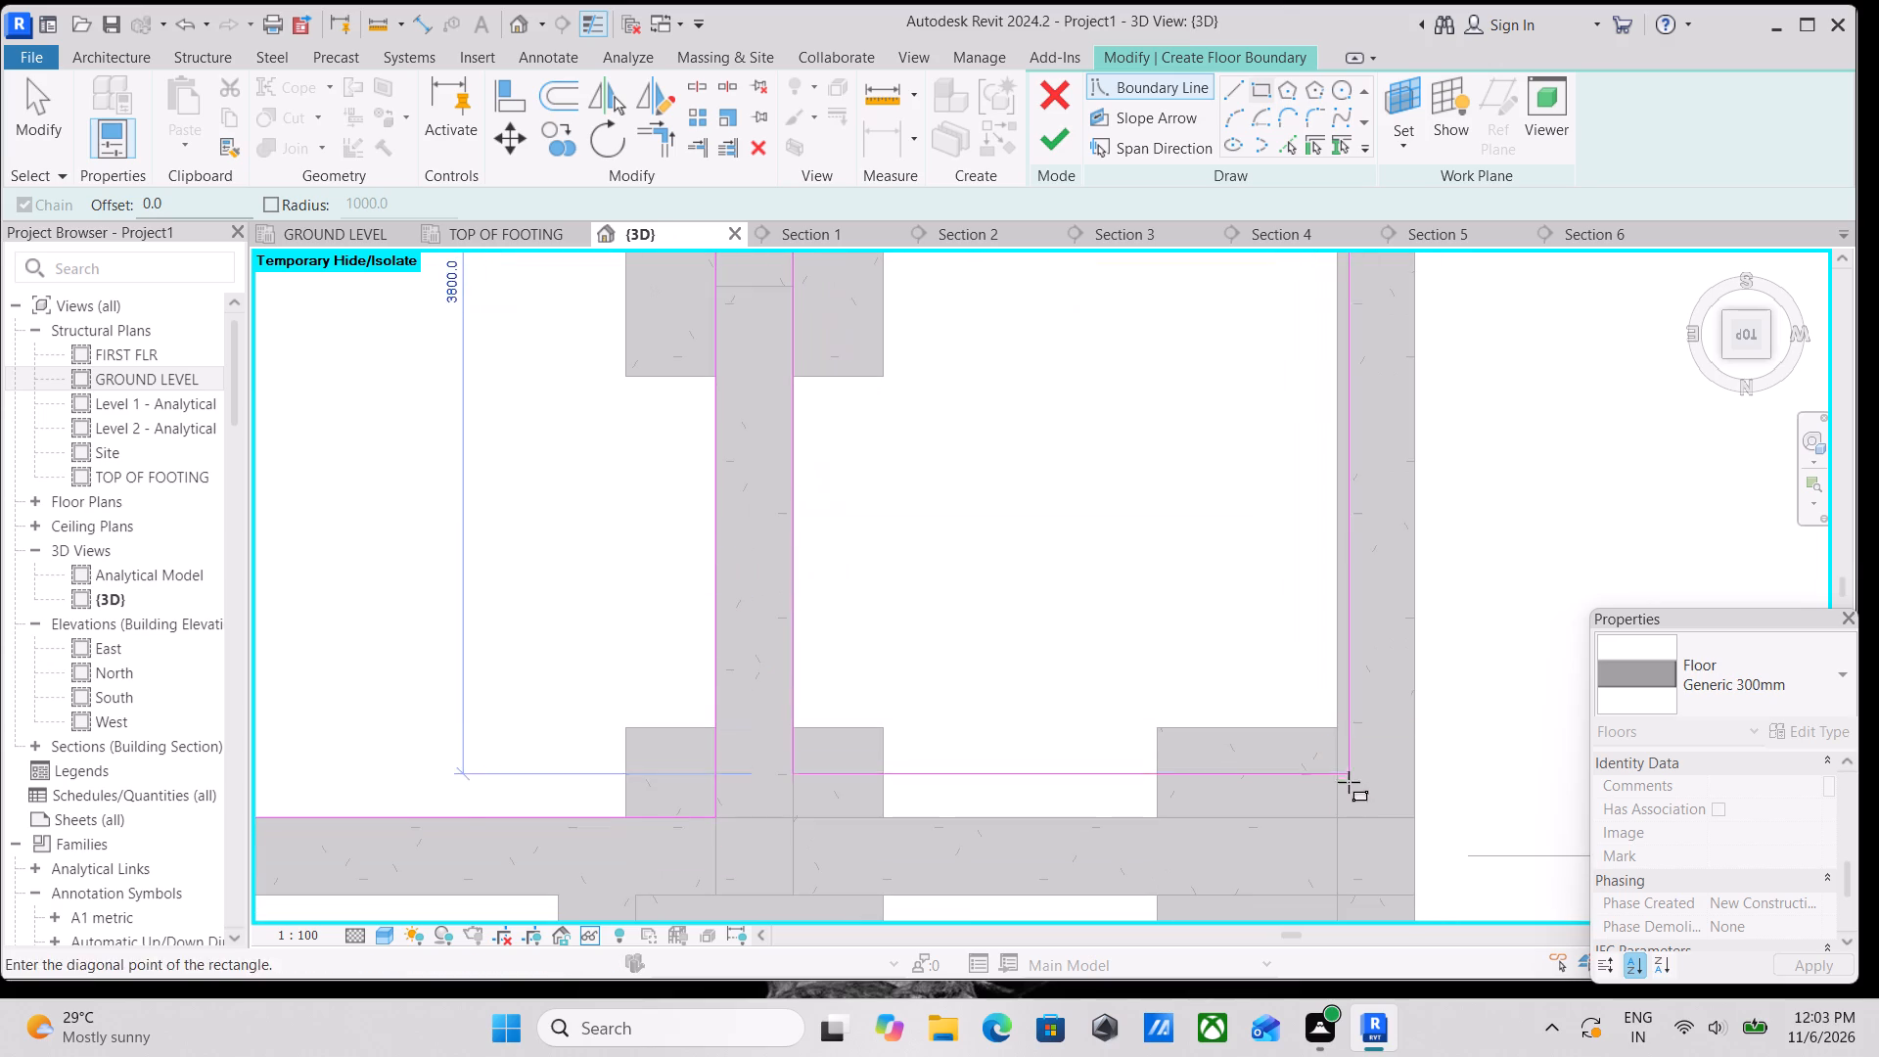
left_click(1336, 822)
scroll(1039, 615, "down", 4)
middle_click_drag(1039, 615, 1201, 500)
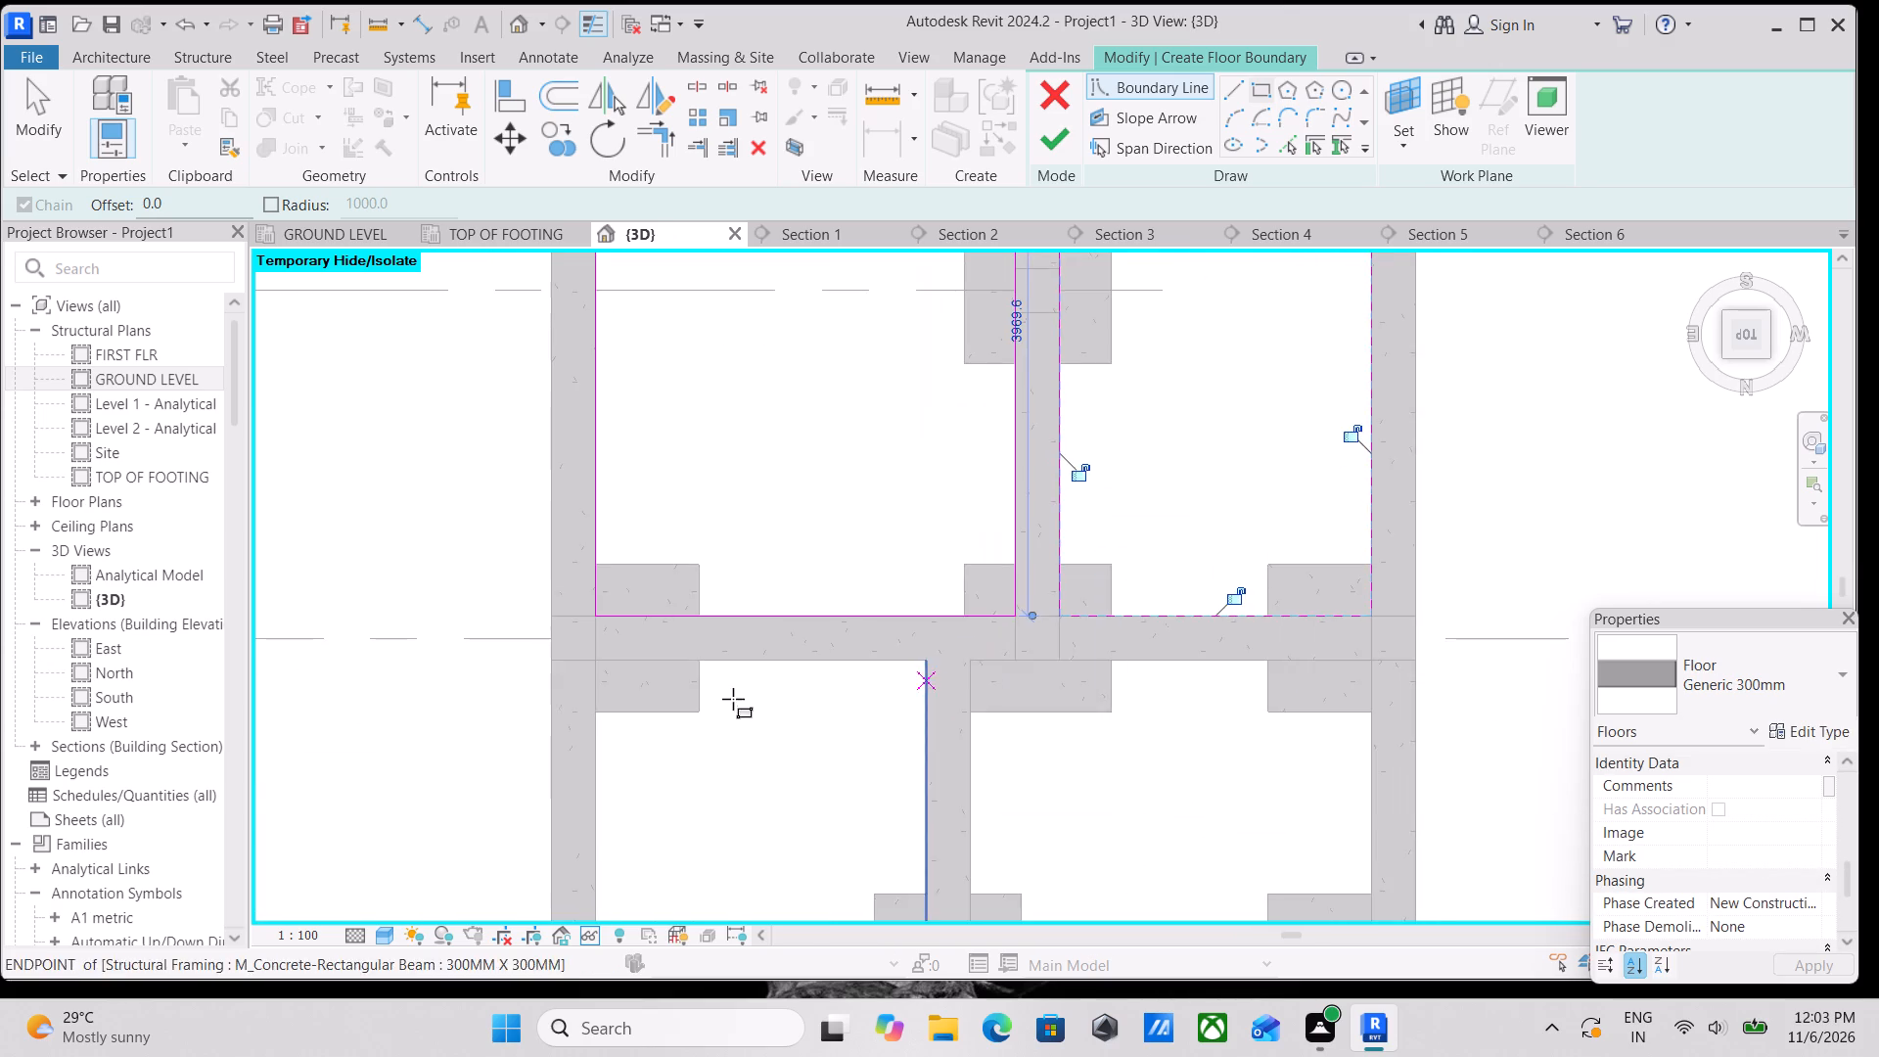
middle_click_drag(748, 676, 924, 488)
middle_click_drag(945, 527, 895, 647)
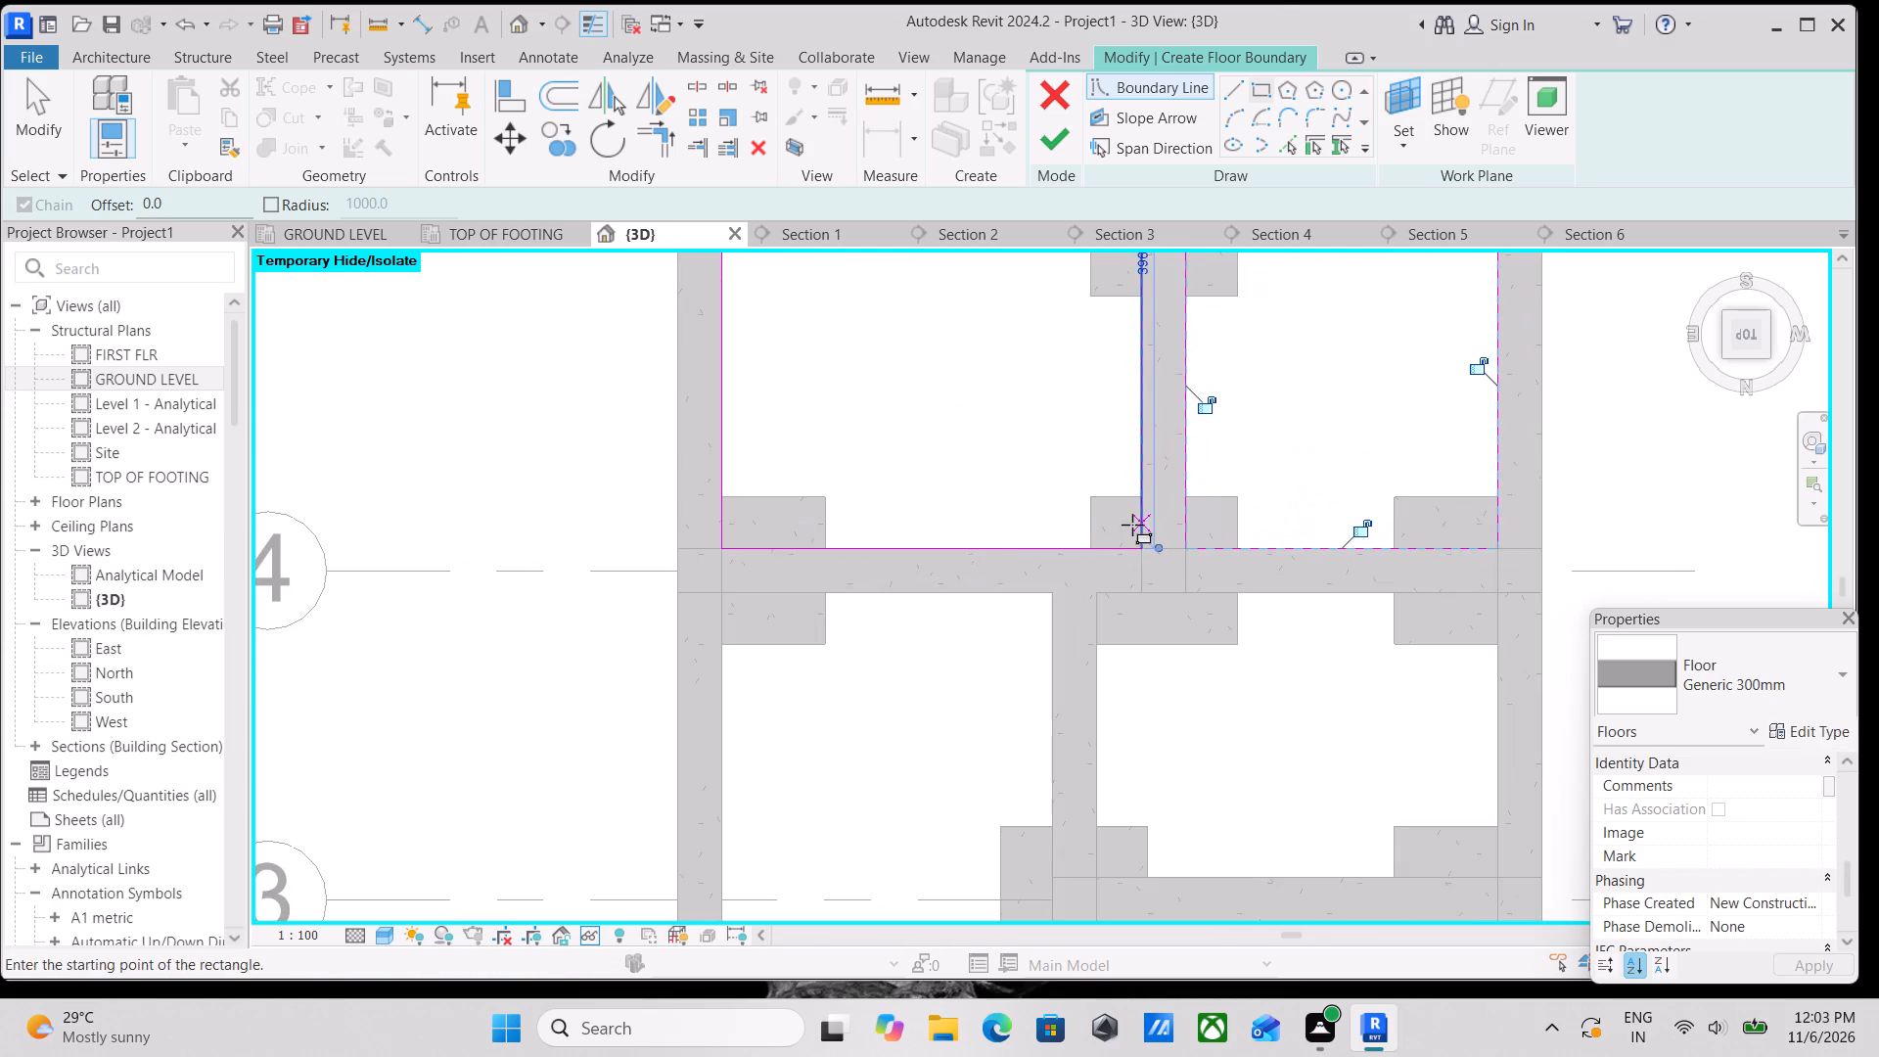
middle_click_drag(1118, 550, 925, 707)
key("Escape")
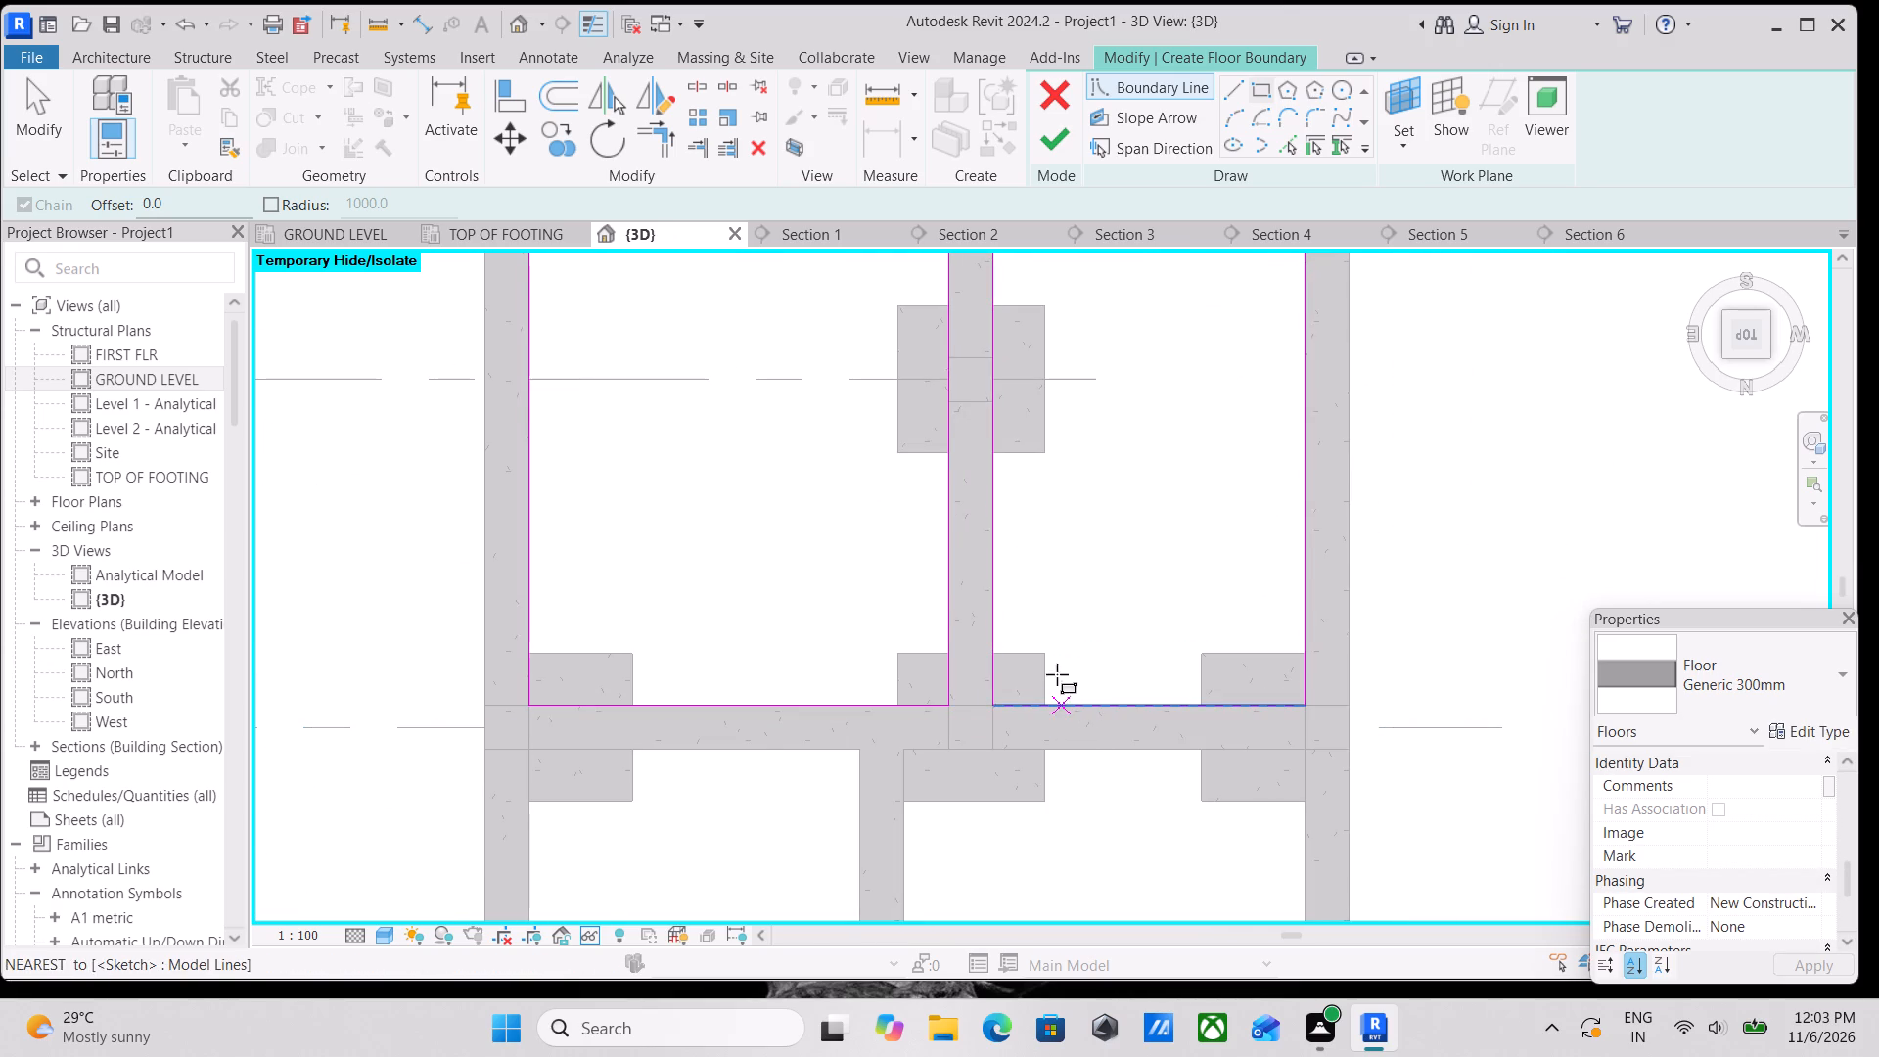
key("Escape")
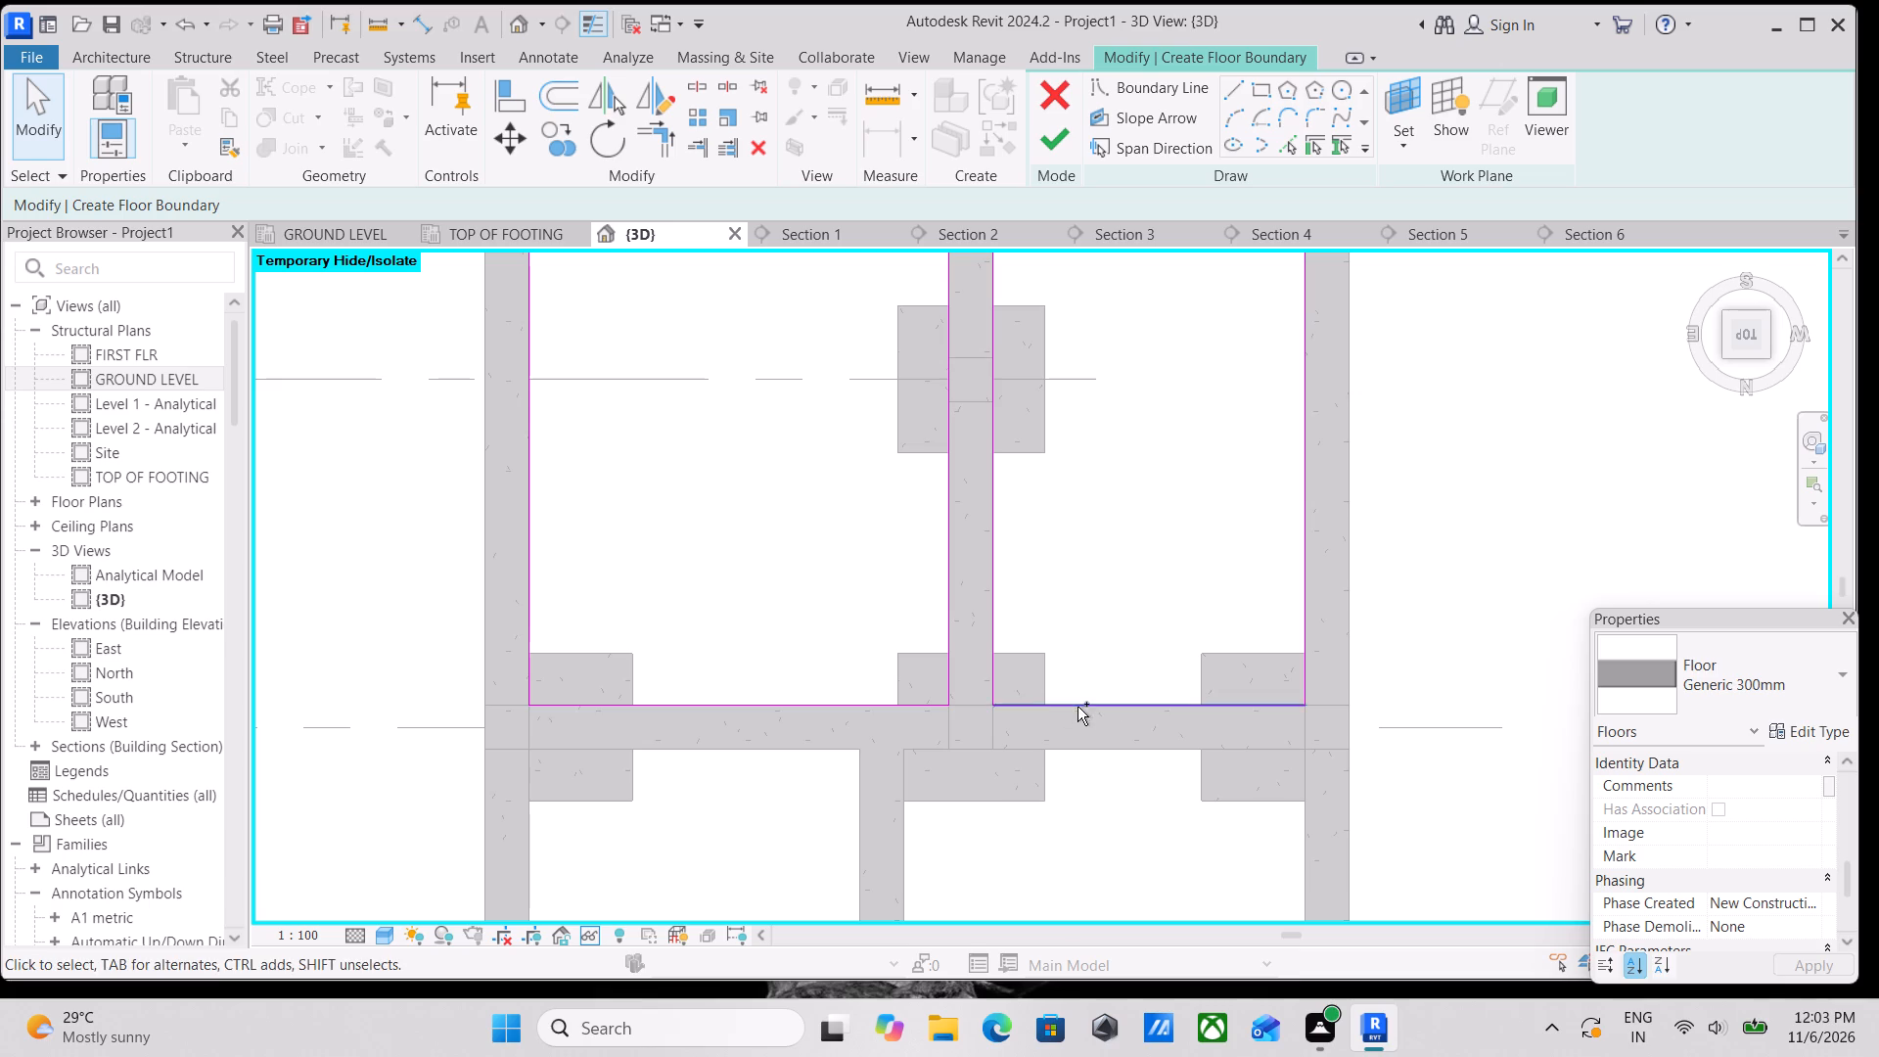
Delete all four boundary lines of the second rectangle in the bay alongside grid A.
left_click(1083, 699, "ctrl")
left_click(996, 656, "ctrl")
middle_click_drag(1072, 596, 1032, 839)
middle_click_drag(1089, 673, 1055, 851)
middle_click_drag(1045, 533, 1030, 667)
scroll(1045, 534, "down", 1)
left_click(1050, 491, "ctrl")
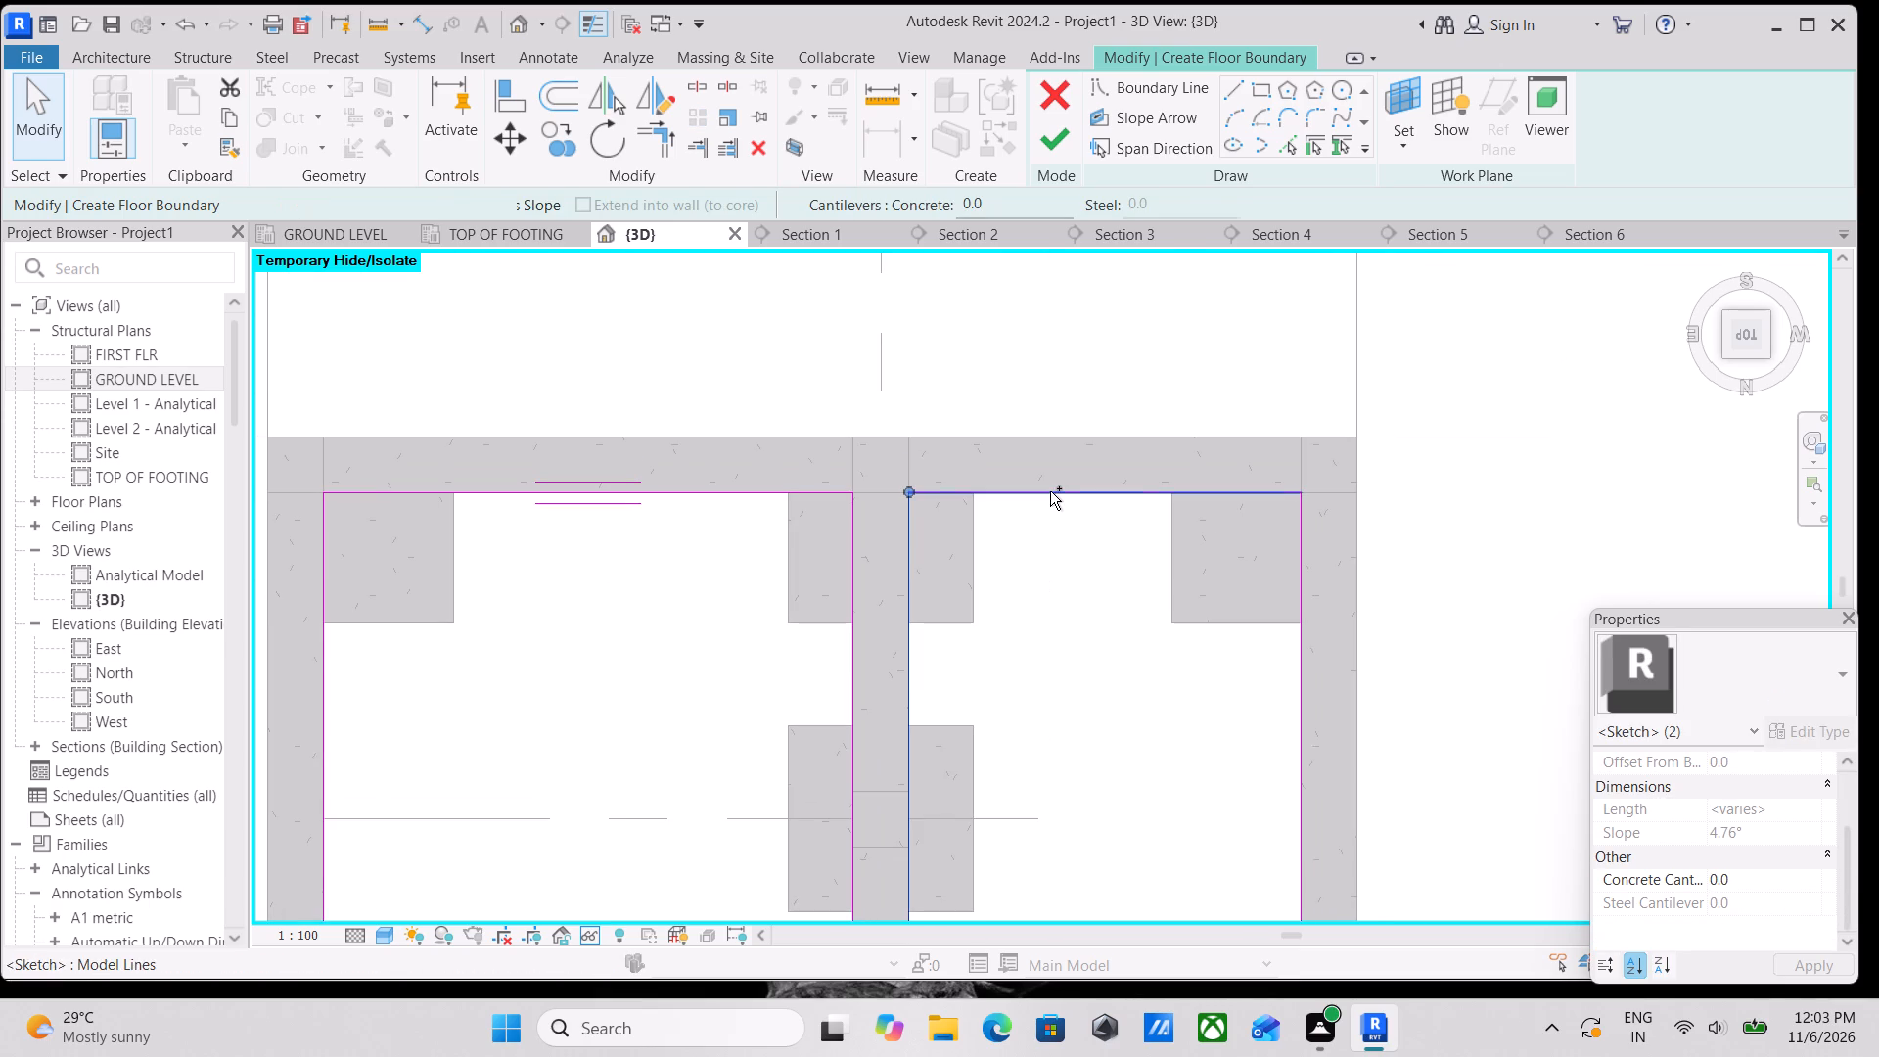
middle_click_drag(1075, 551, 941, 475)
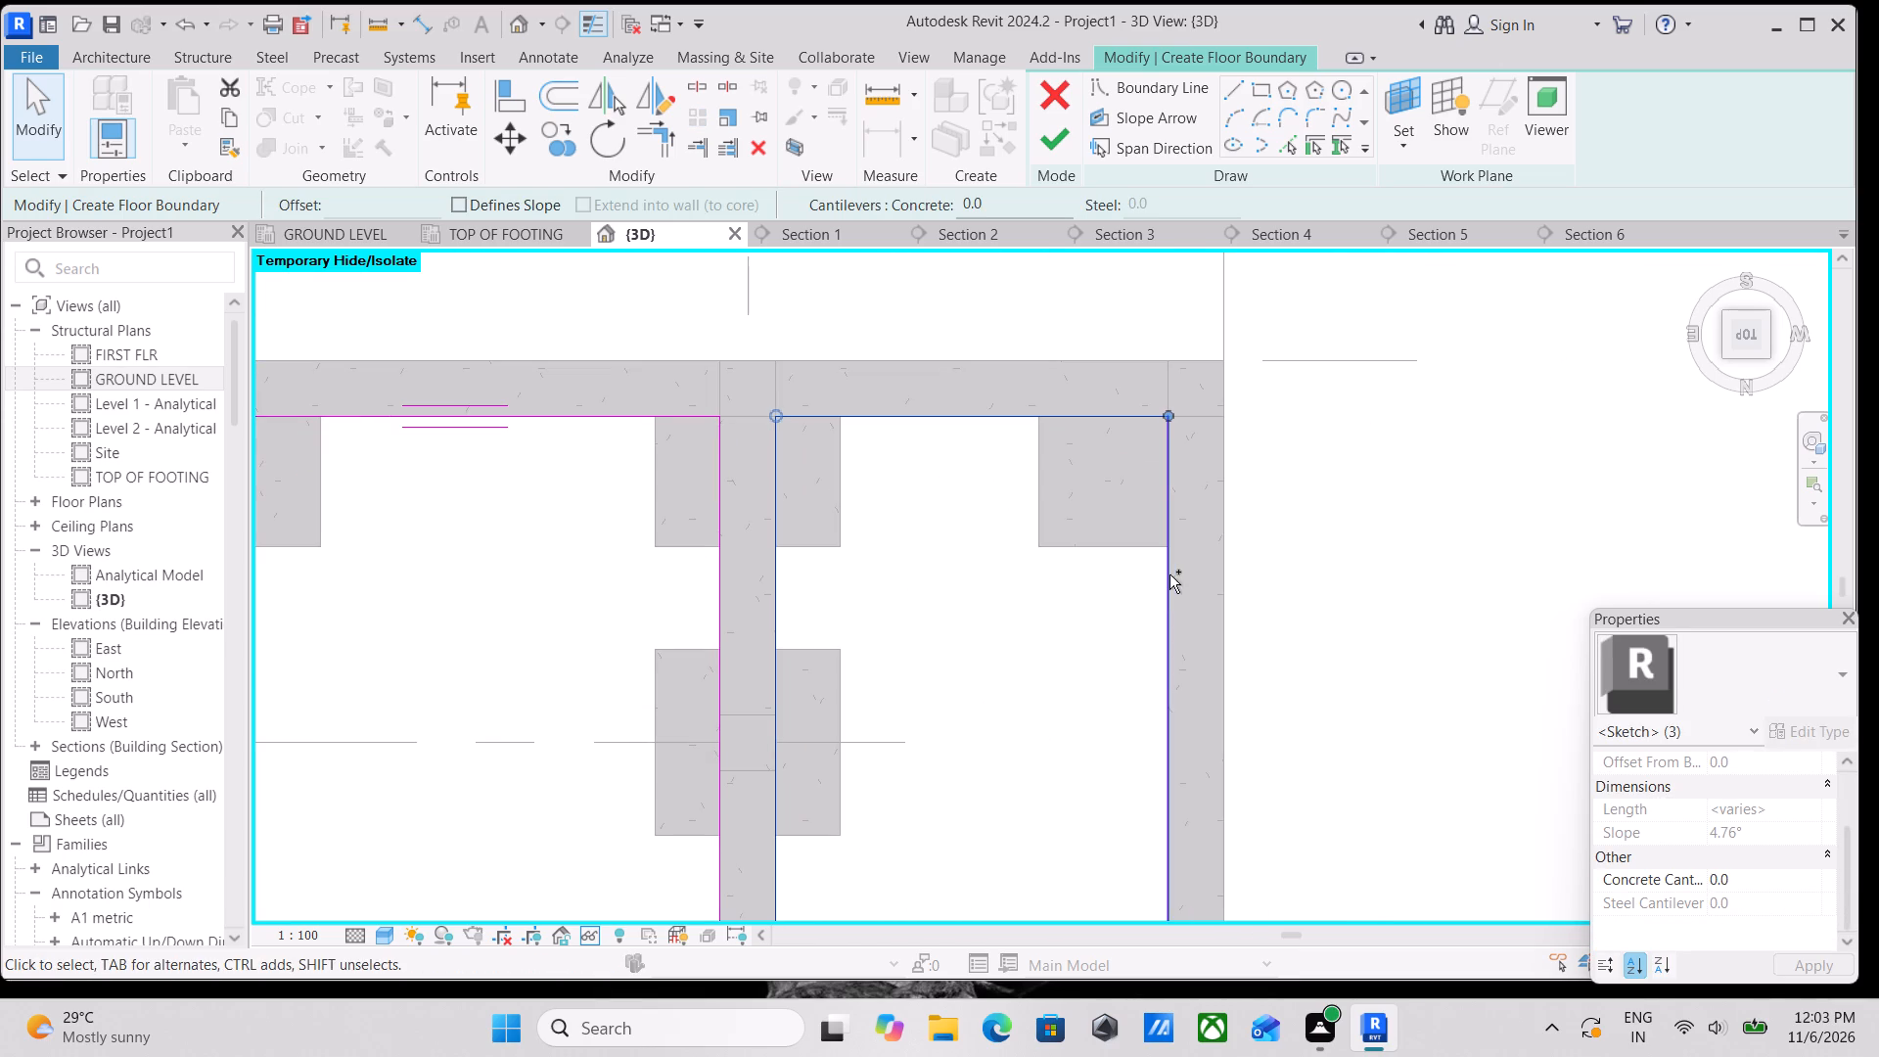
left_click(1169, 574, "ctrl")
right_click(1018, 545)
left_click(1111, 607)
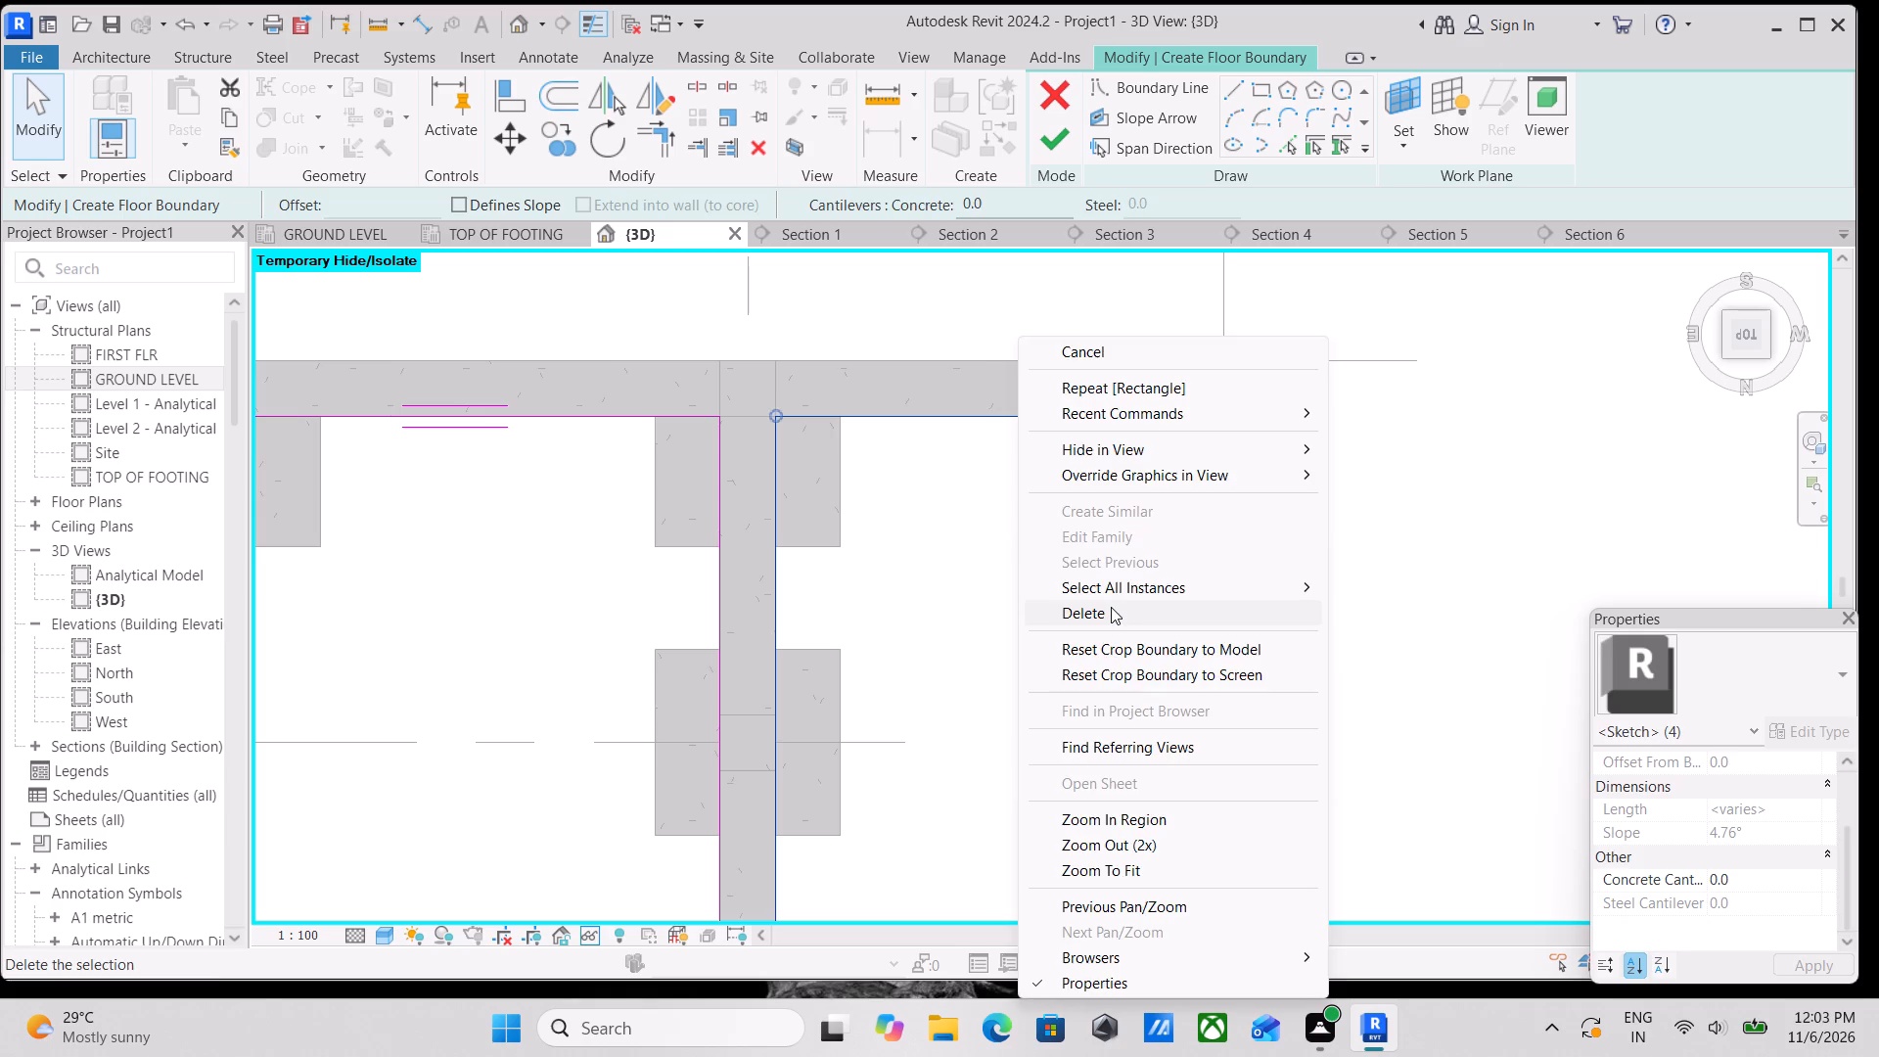
Finish the floor sketch with the single rectangular boundary in the grid C bay.
scroll(872, 597, "down", 3)
middle_click_drag(872, 597, 1060, 532)
middle_click_drag(732, 552, 903, 503)
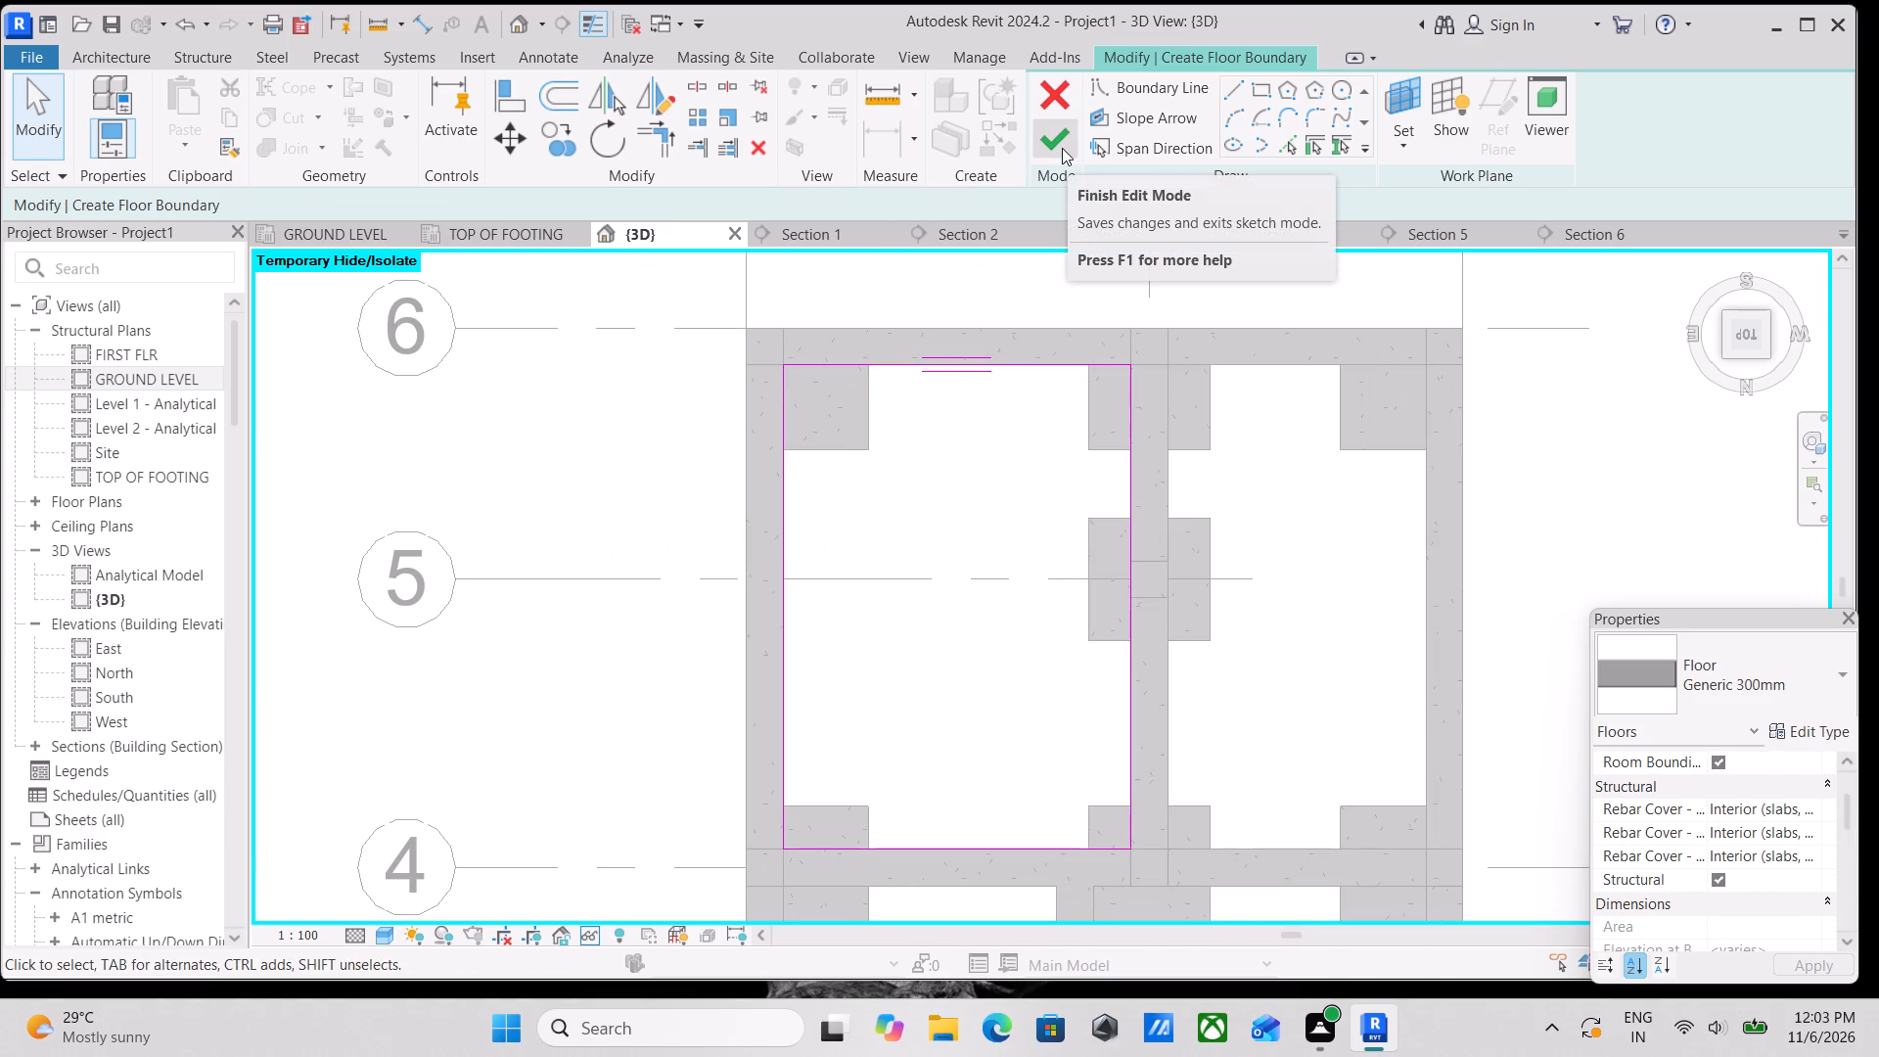
left_click(1062, 148)
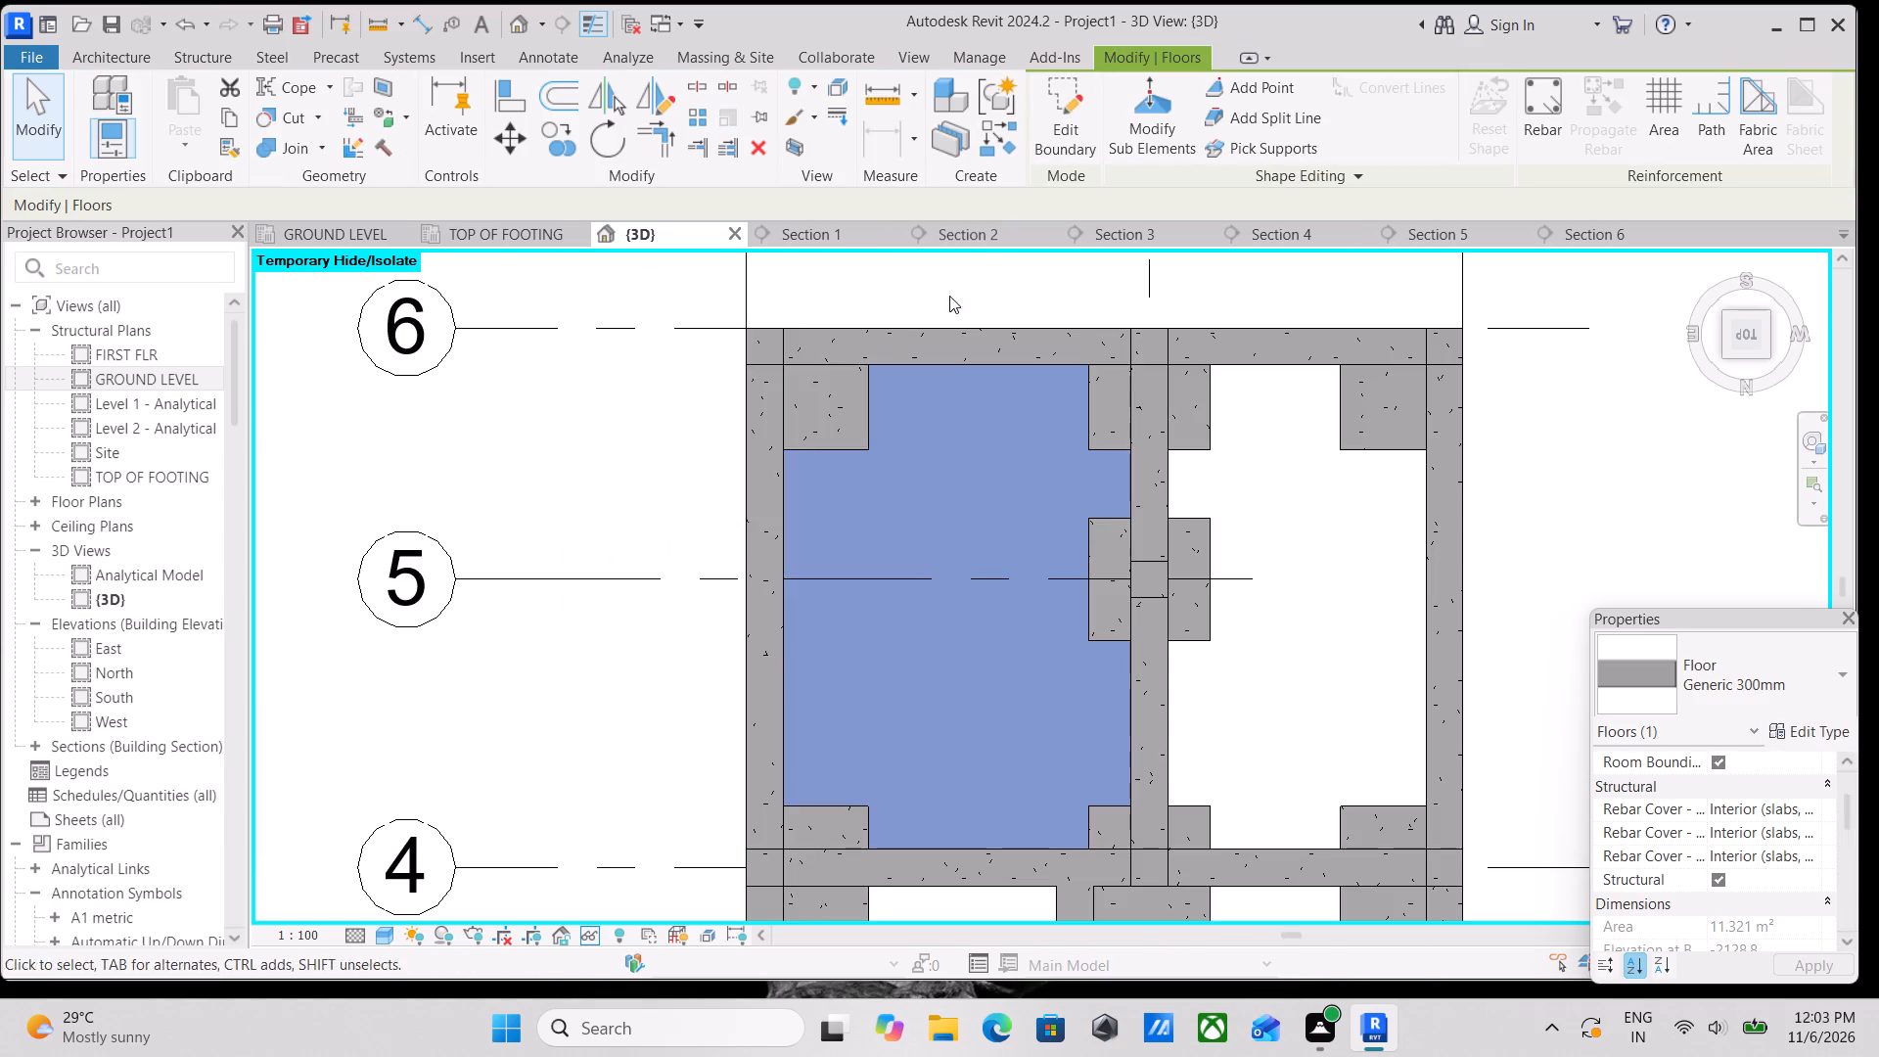
Set the new floor slab's level to GROUND LEVEL.
scroll(954, 409, "down", 6)
middle_click_drag(929, 533, 1174, 201, "shift")
middle_click_drag(996, 540, 1077, 424, "shift")
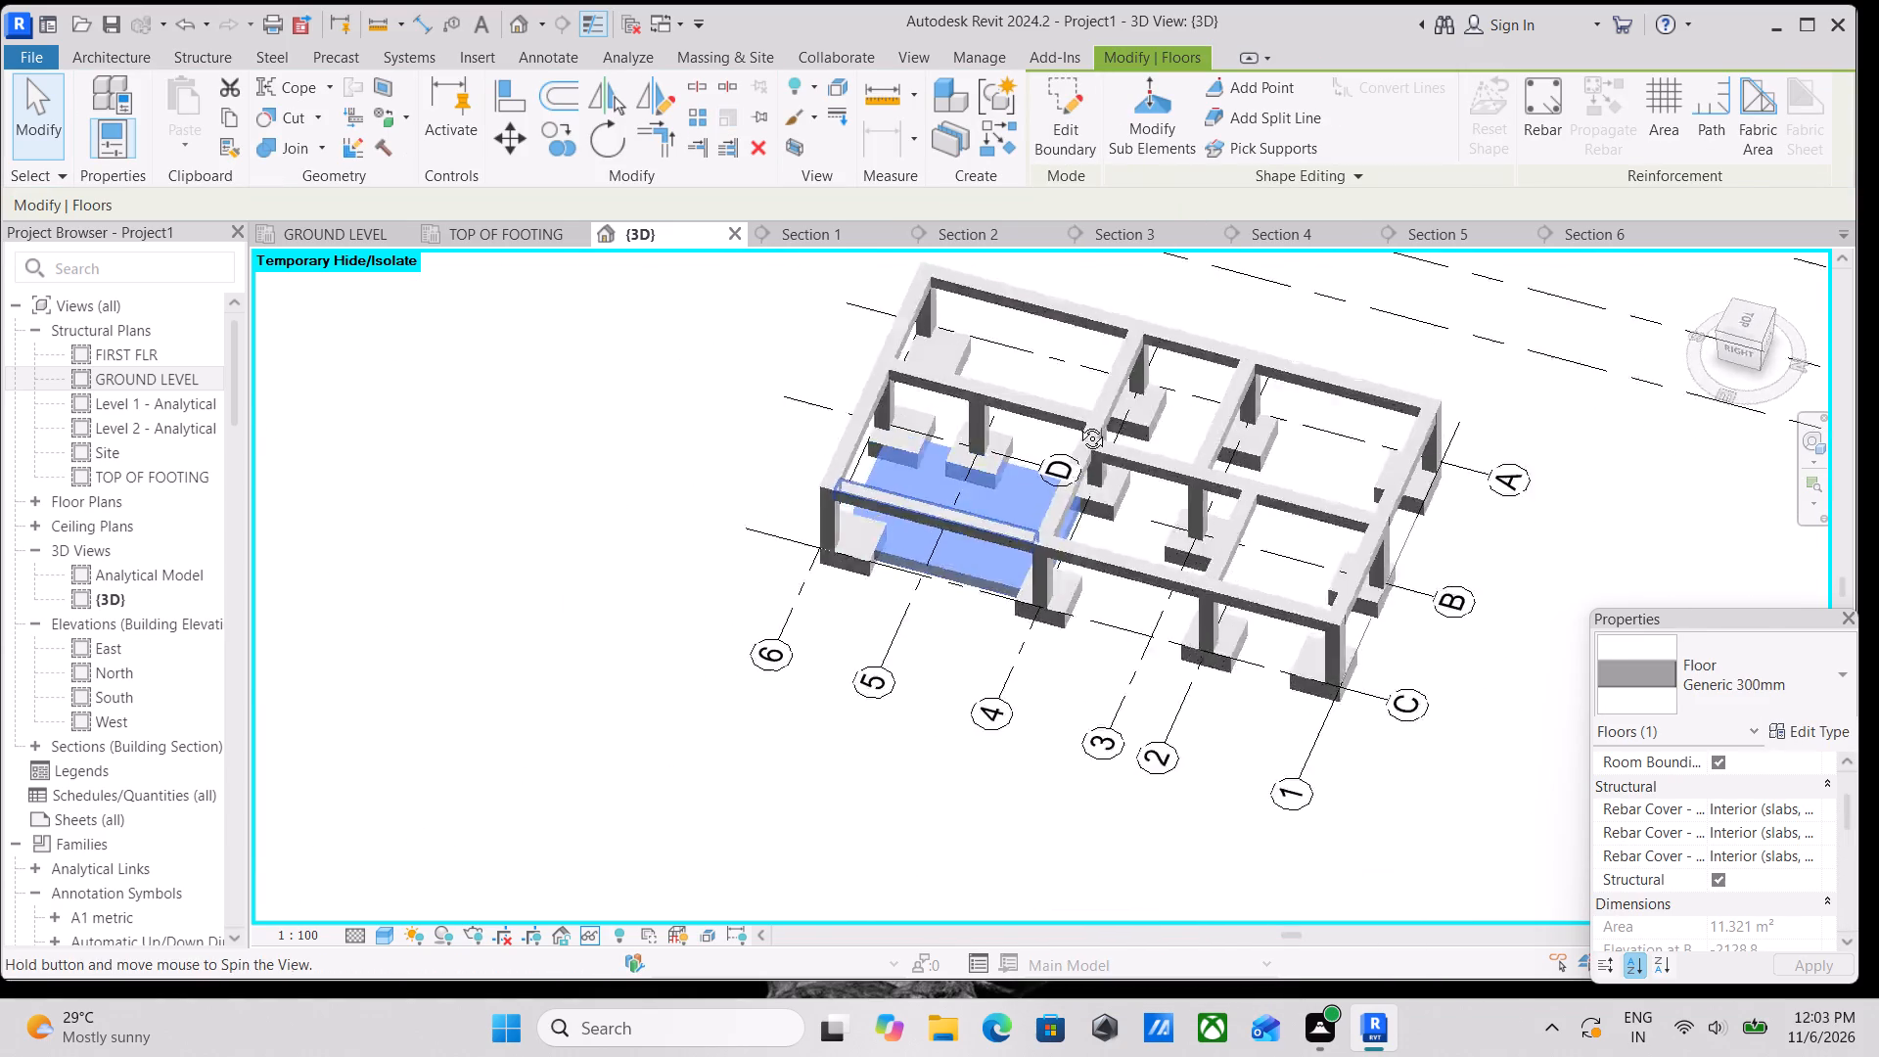
middle_click_drag(1077, 424, 1180, 210, "shift")
scroll(1835, 830, "down", 1)
scroll(1773, 770, "up", 3)
left_click(1810, 819)
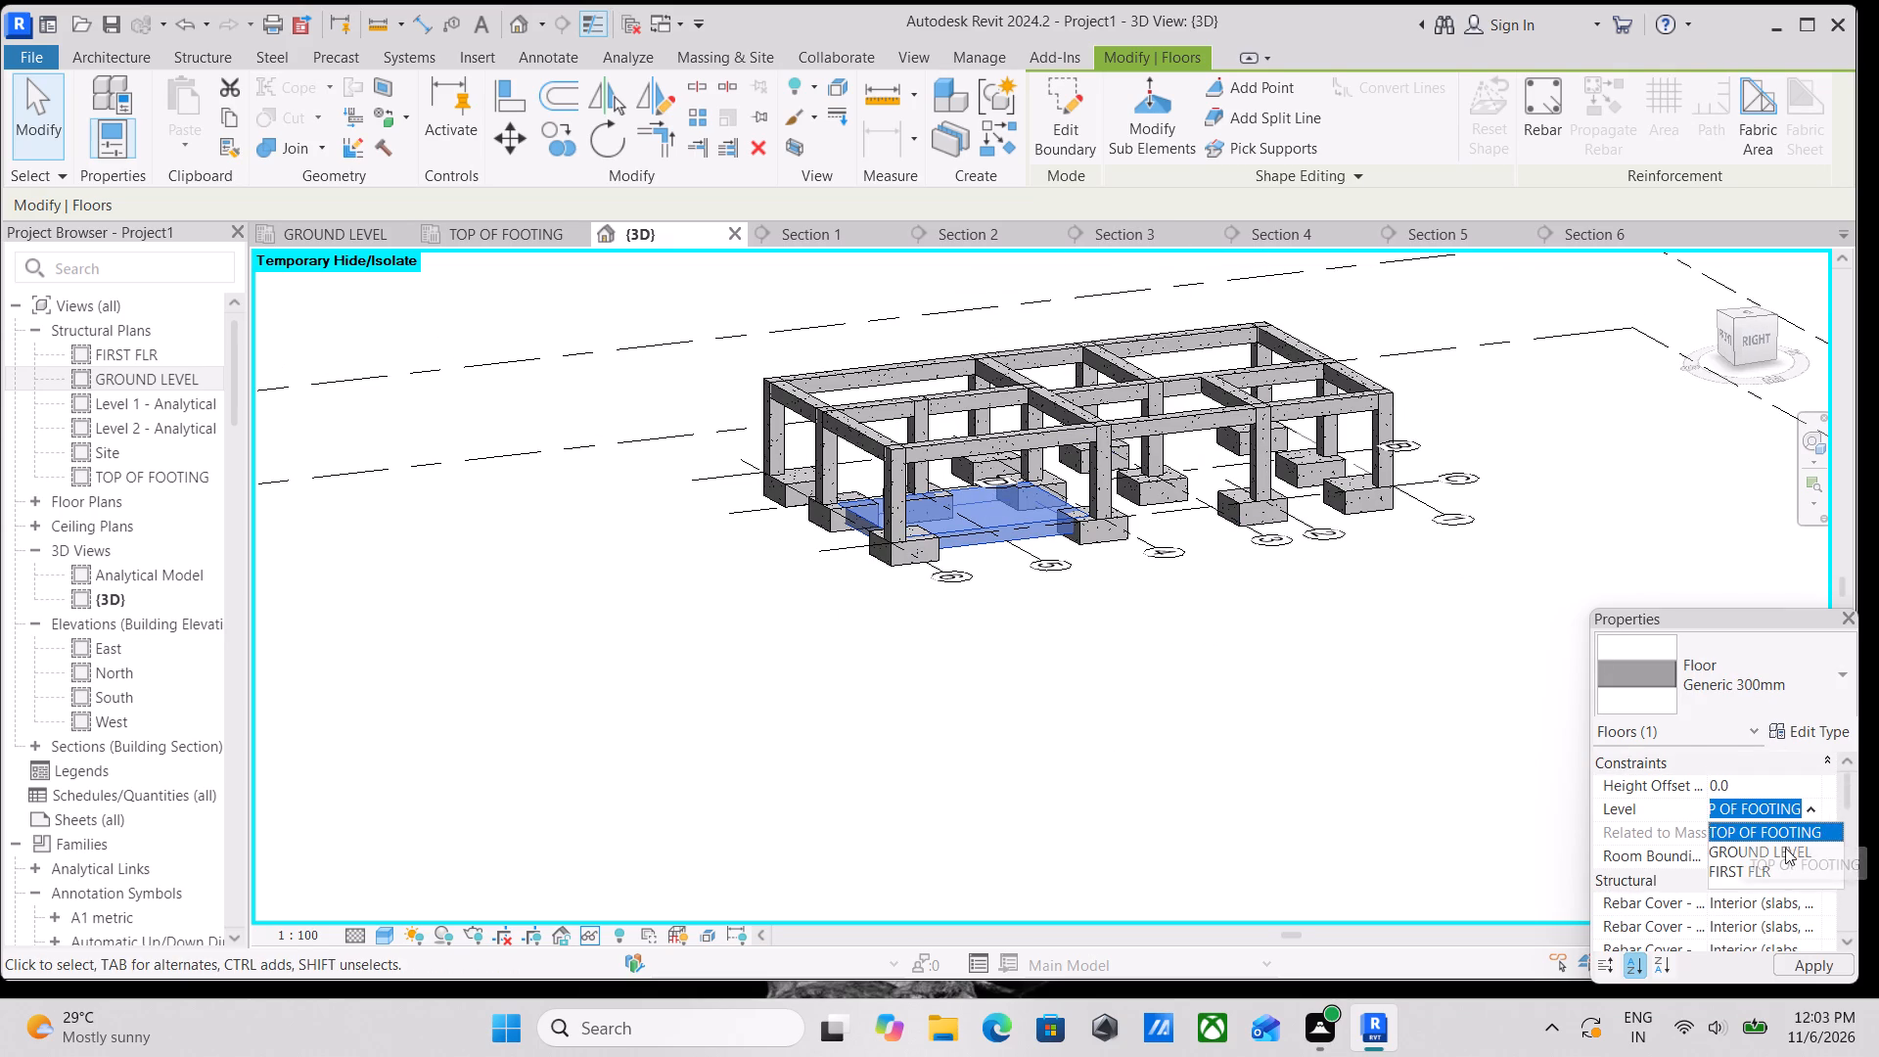
left_click(1781, 850)
Examine the slab's position among the ground-level beams in 3D from several angles.
scroll(907, 447, "up", 3)
middle_click_drag(1041, 462, 598, 462, "shift")
middle_click_drag(1015, 549, 1151, 630)
middle_click_drag(1120, 517, 1017, 650)
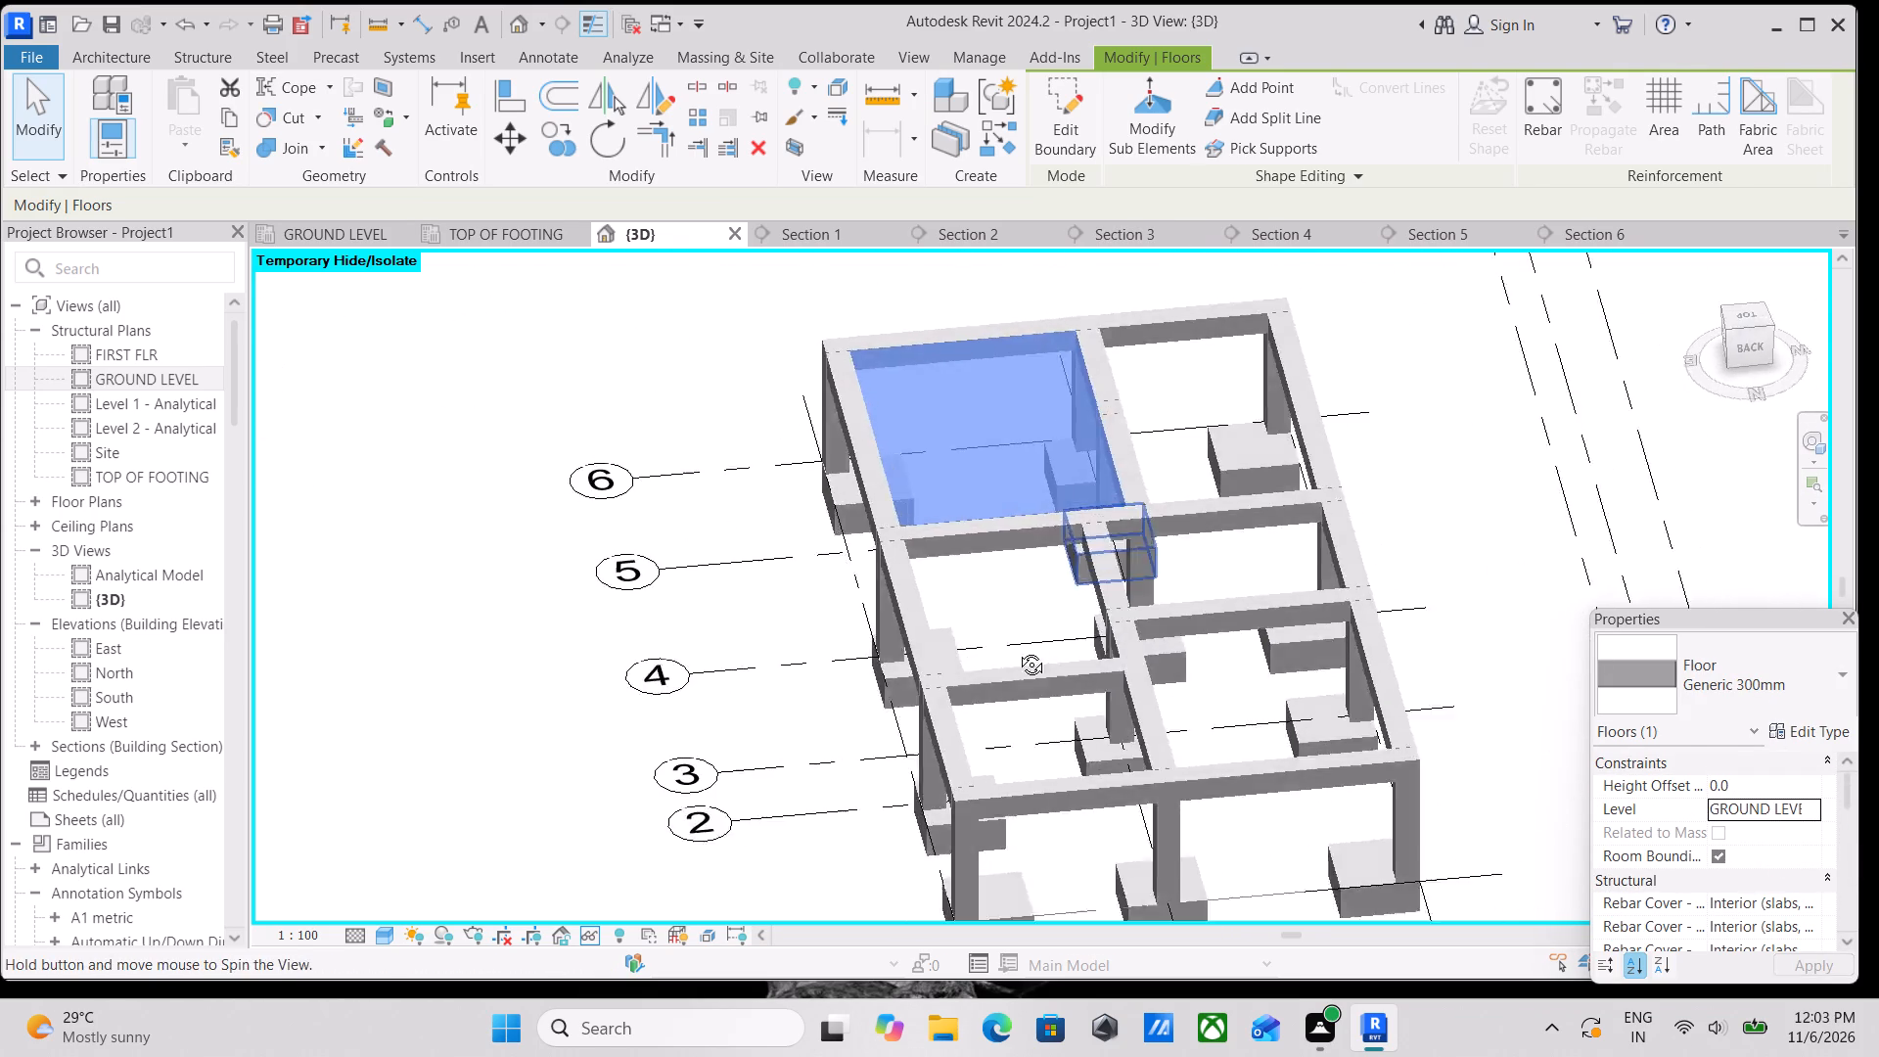
middle_click_drag(1017, 650, 1010, 668)
key("Escape")
scroll(1135, 555, "down", 2)
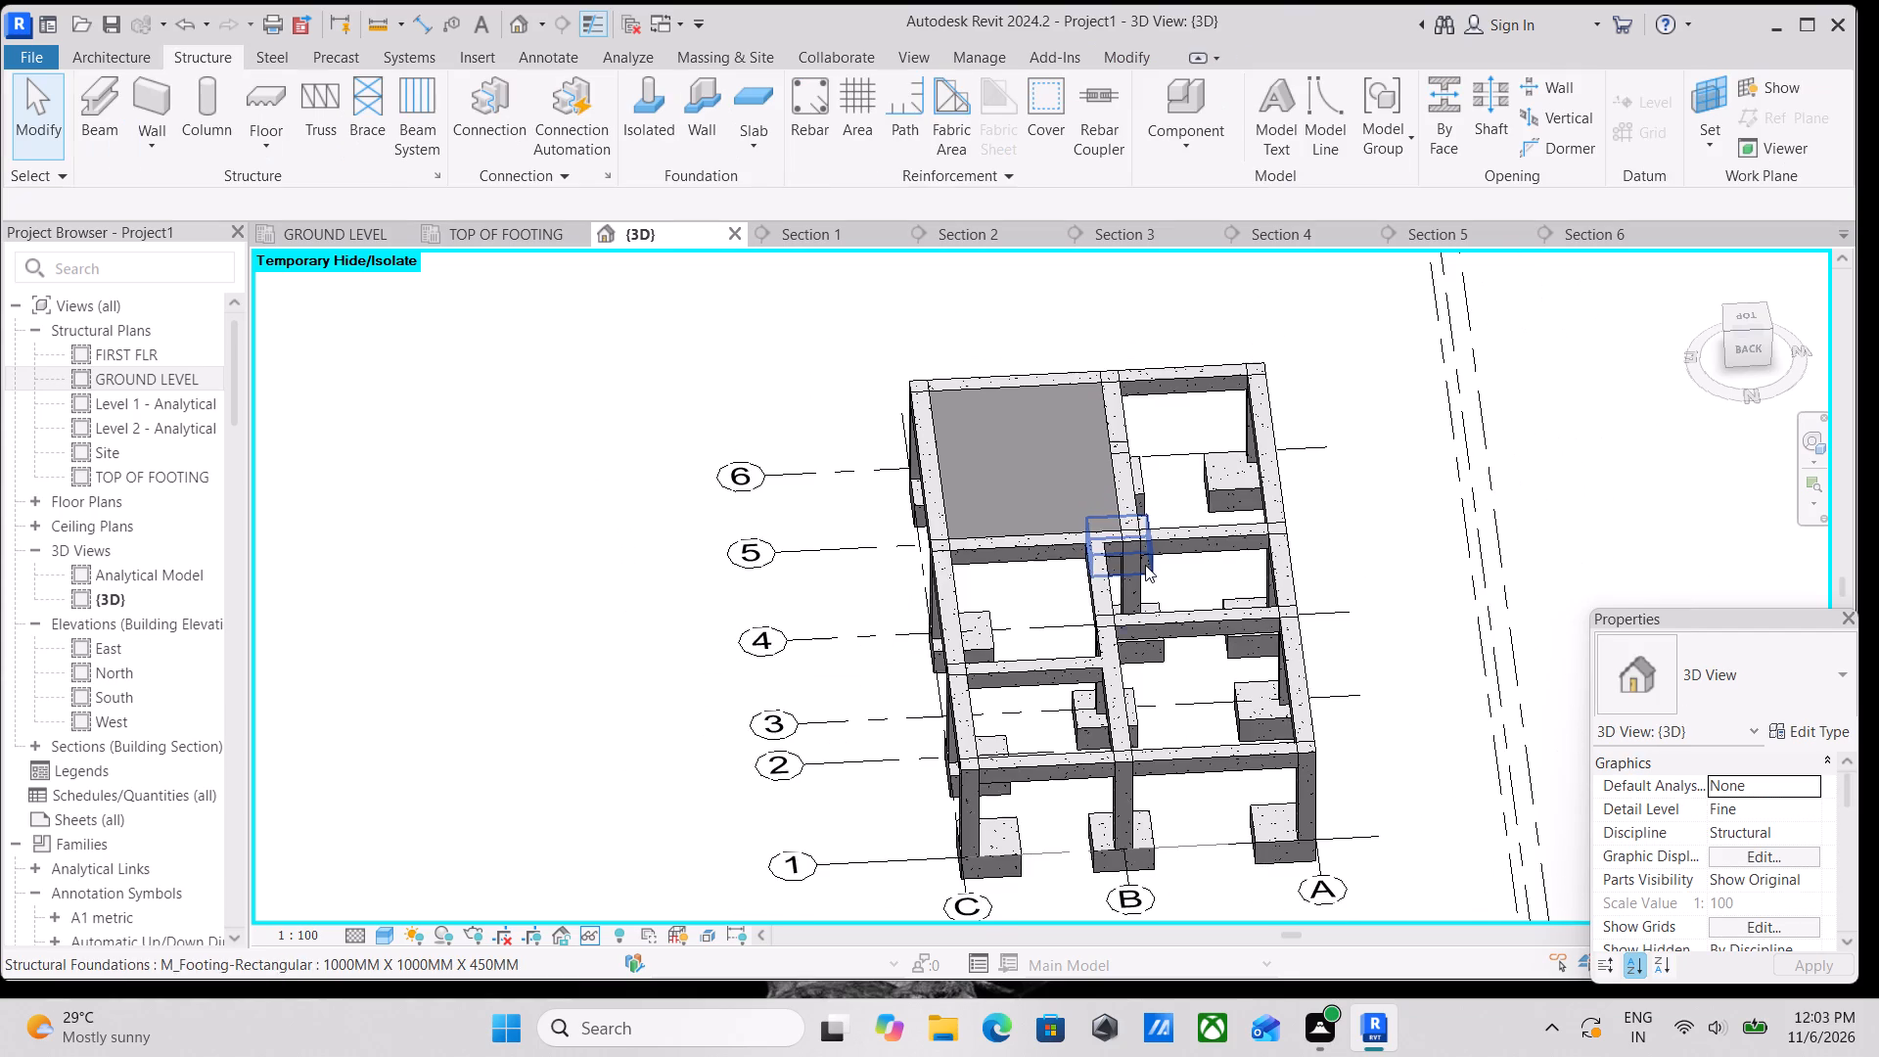
middle_click_drag(1073, 531, 1092, 829, "shift")
middle_click_drag(1157, 621, 1337, 468, "shift")
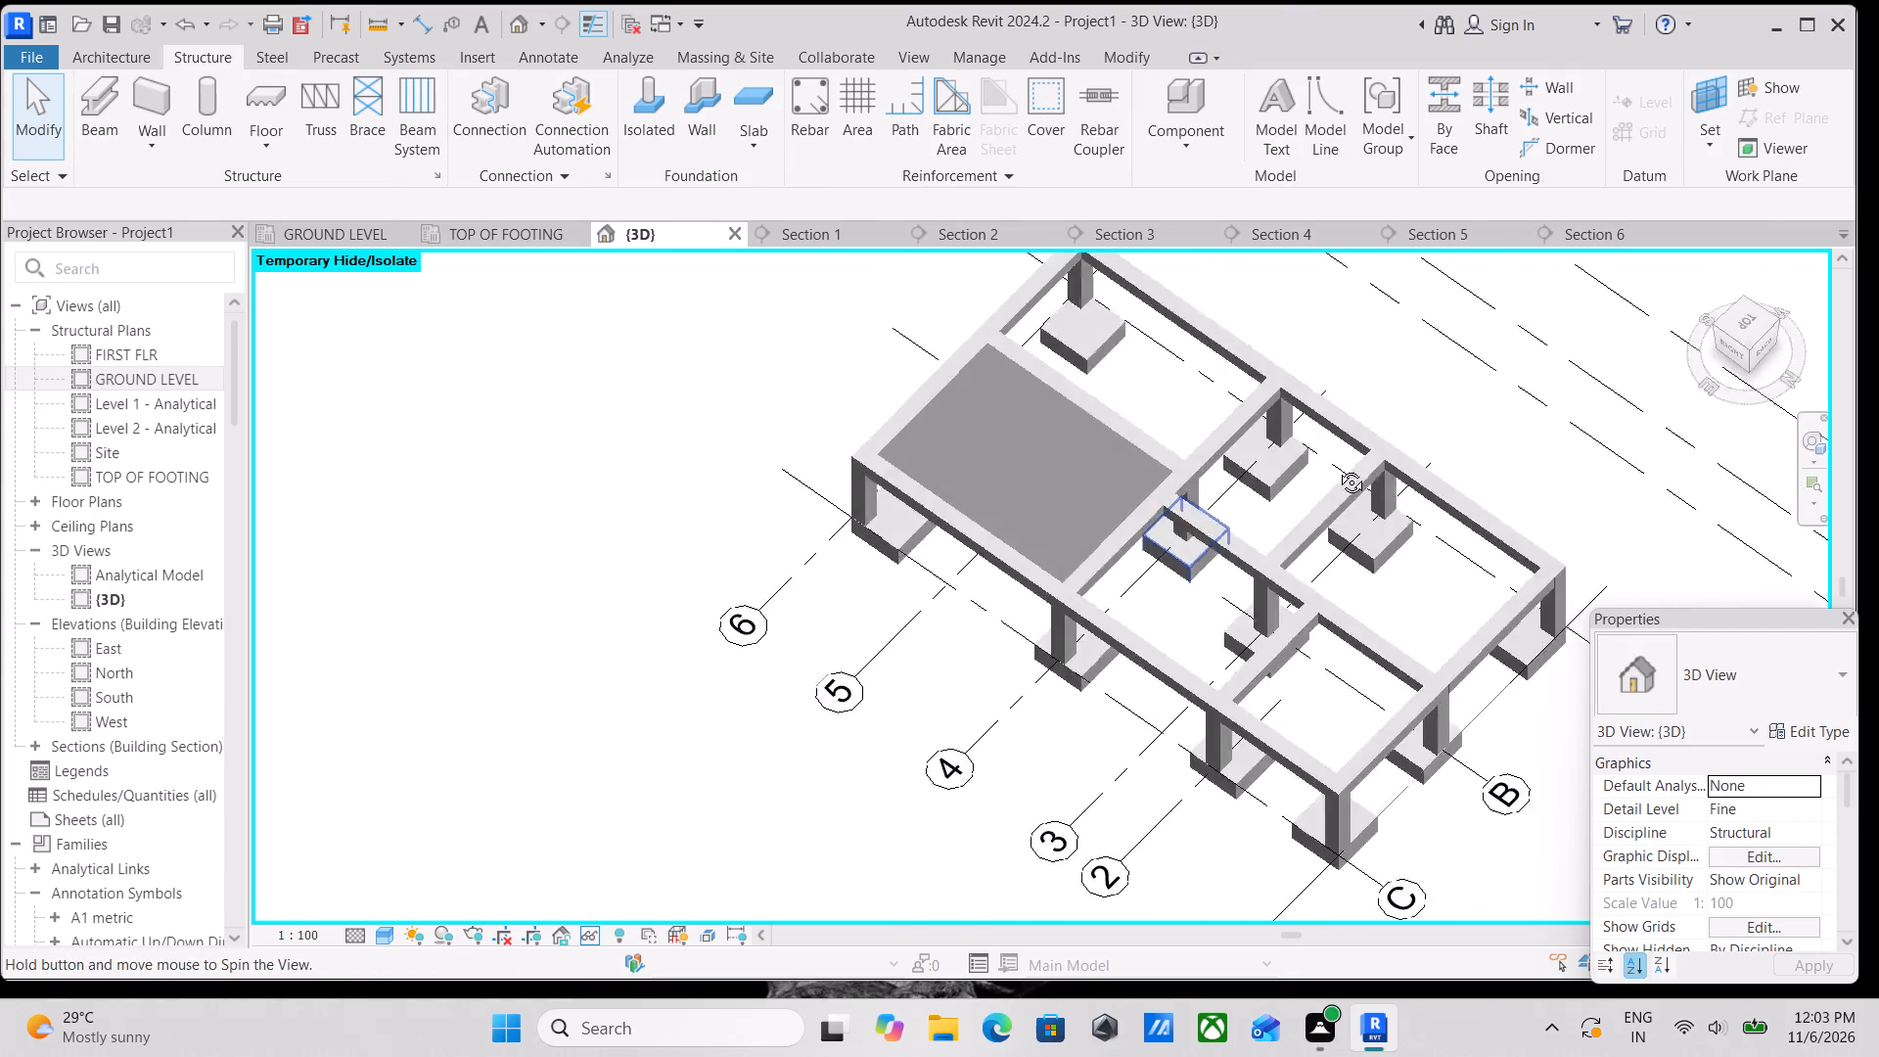
middle_click_drag(1337, 468, 1352, 455, "shift")
middle_click_drag(1045, 581, 1426, 452)
middle_click_drag(1021, 432, 1202, 356, "shift")
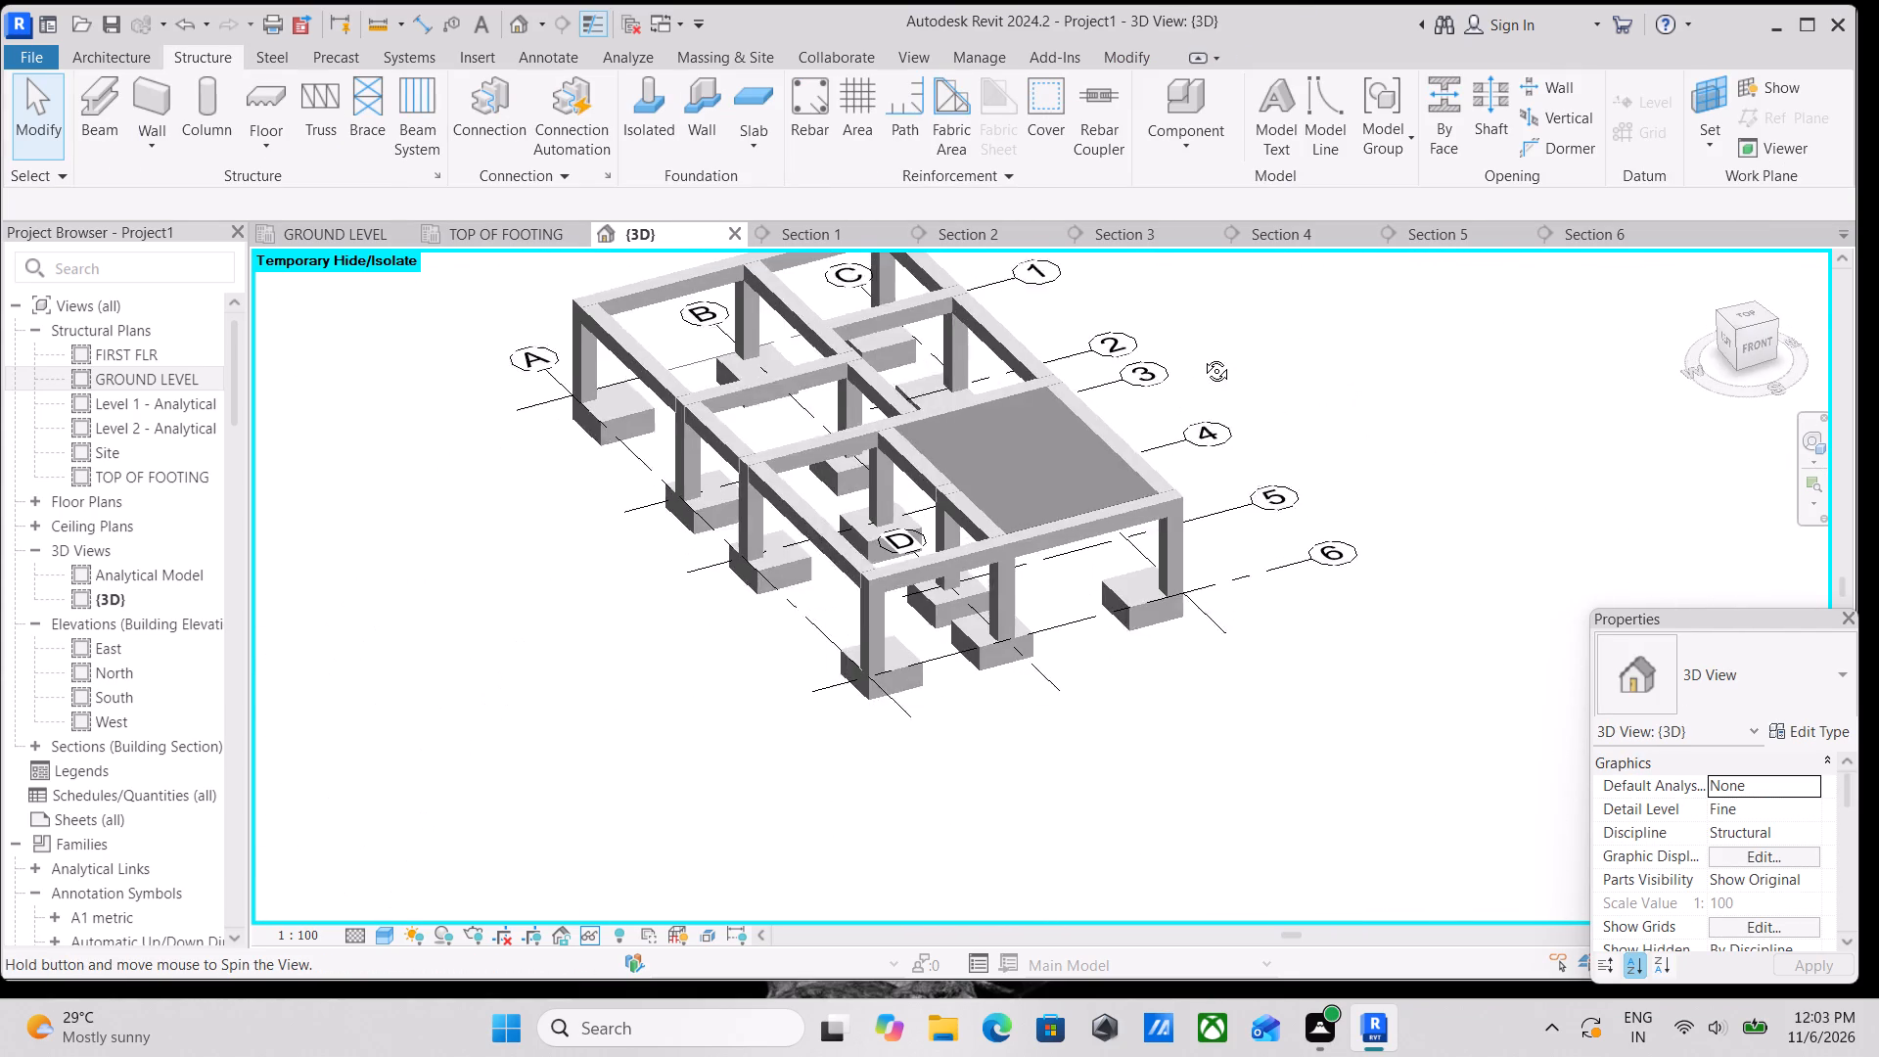
middle_click_drag(1202, 356, 802, 418, "shift")
middle_click_drag(1218, 475, 922, 486, "shift")
scroll(957, 481, "up", 3)
middle_click_drag(1075, 520, 893, 460, "shift")
scroll(996, 530, "up", 2)
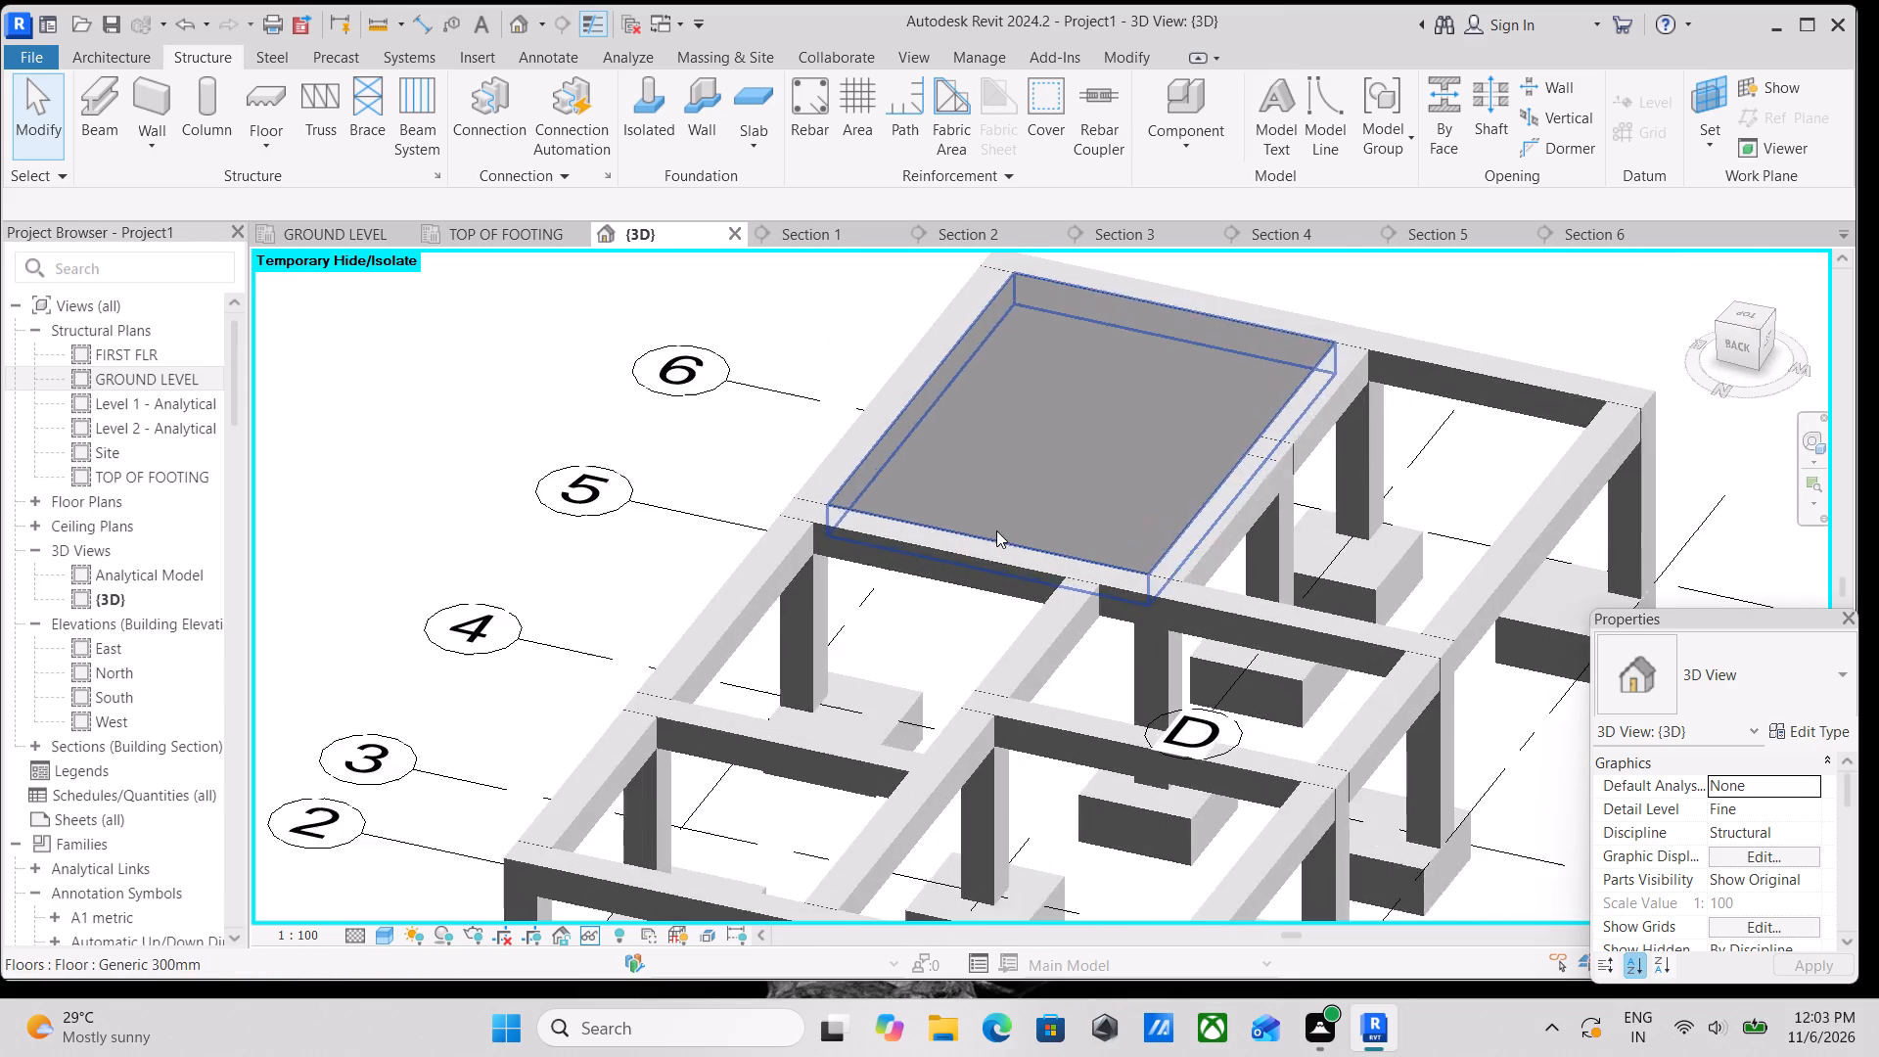
scroll(924, 534, "down", 1)
middle_click_drag(915, 533, 1028, 721, "shift")
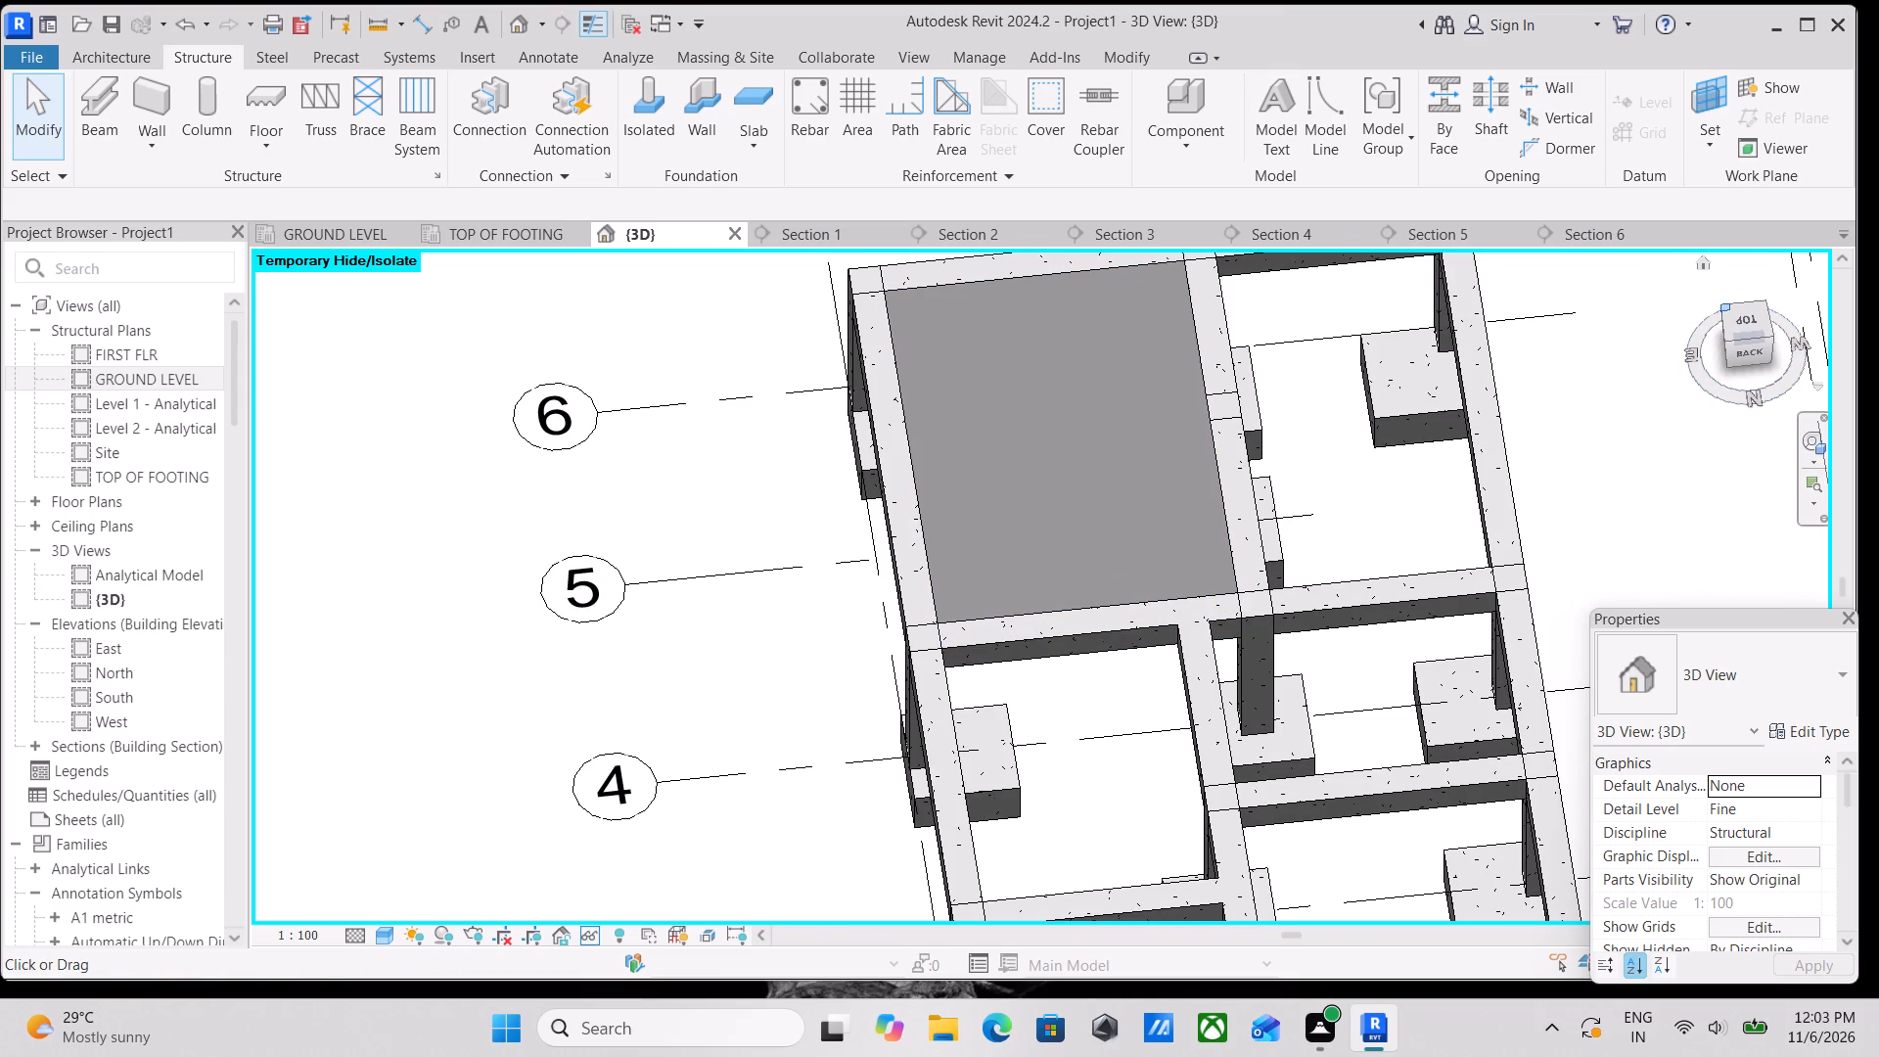
Start a structural floor and draw its rectangular boundary, about 2242 mm wide, in the grid C bay between grids 4 and 2.
left_click(1745, 327)
scroll(939, 596, "up", 3)
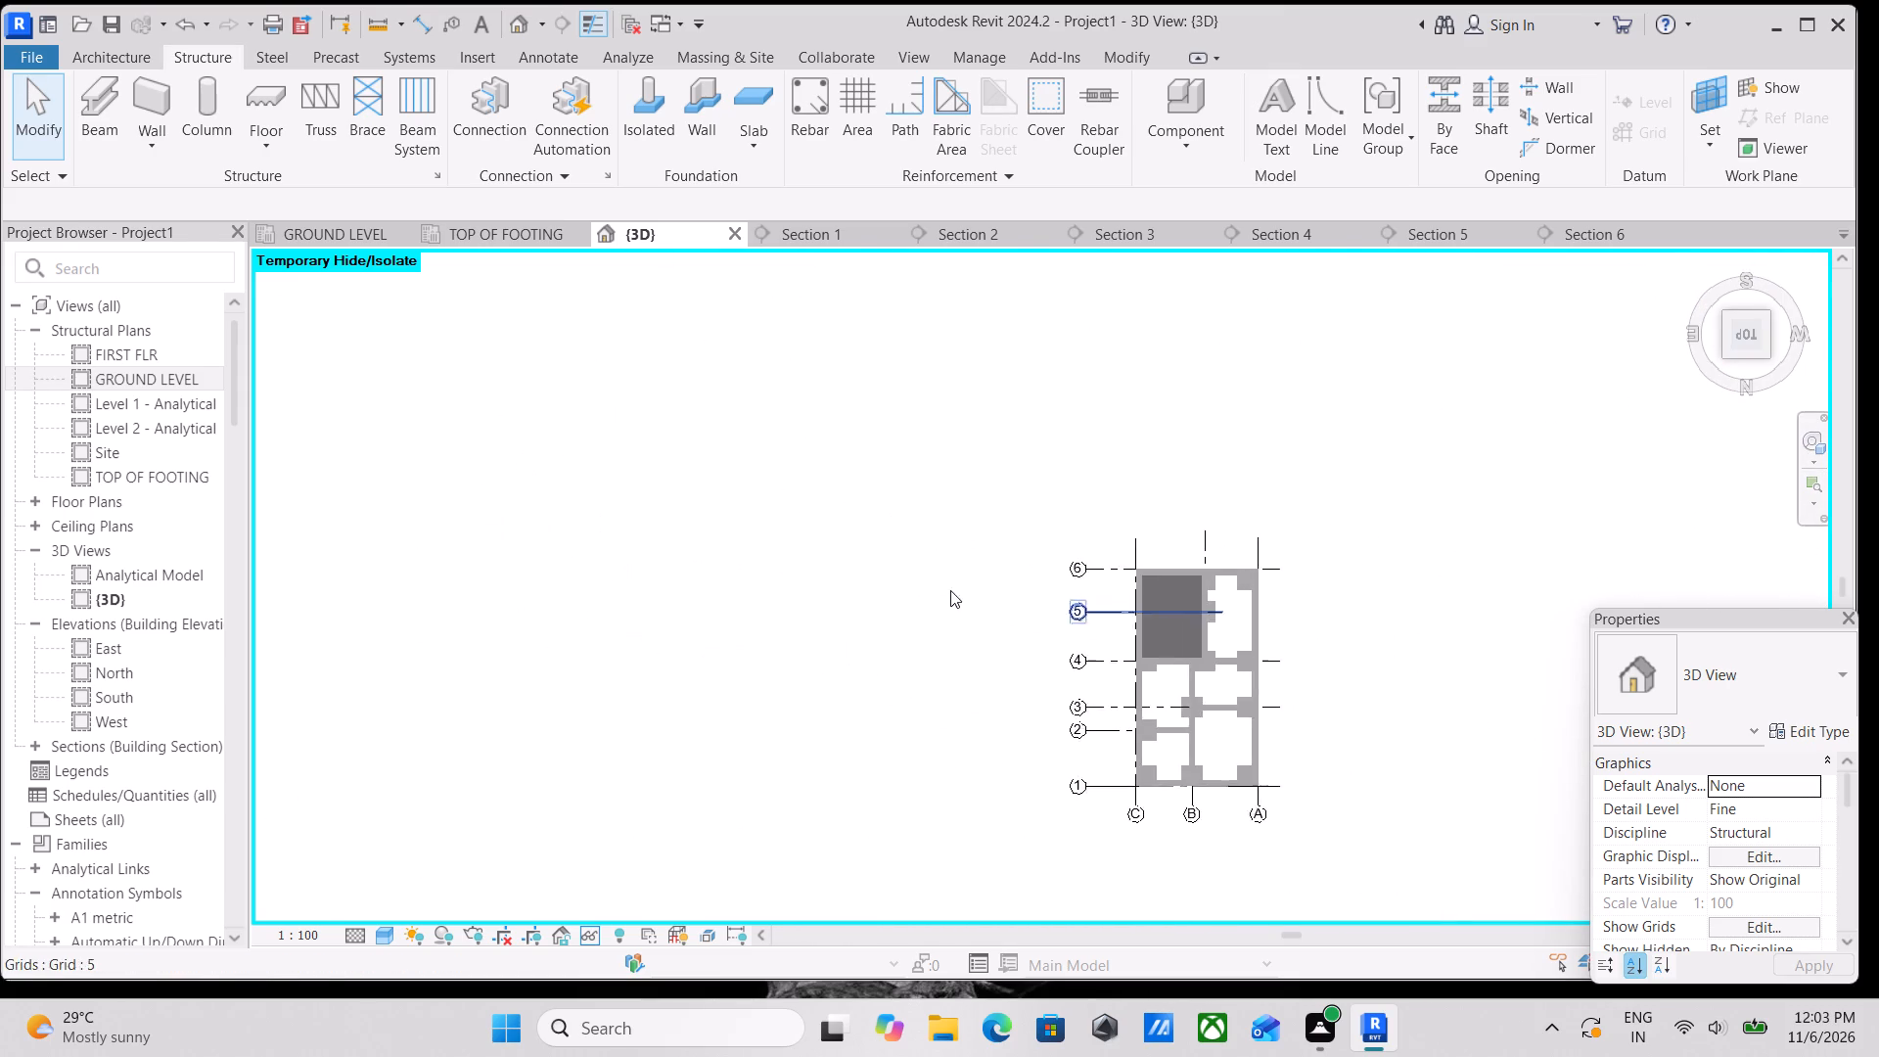
scroll(1082, 712, "up", 8)
scroll(1192, 650, "up", 1)
middle_click_drag(1192, 650, 1162, 693)
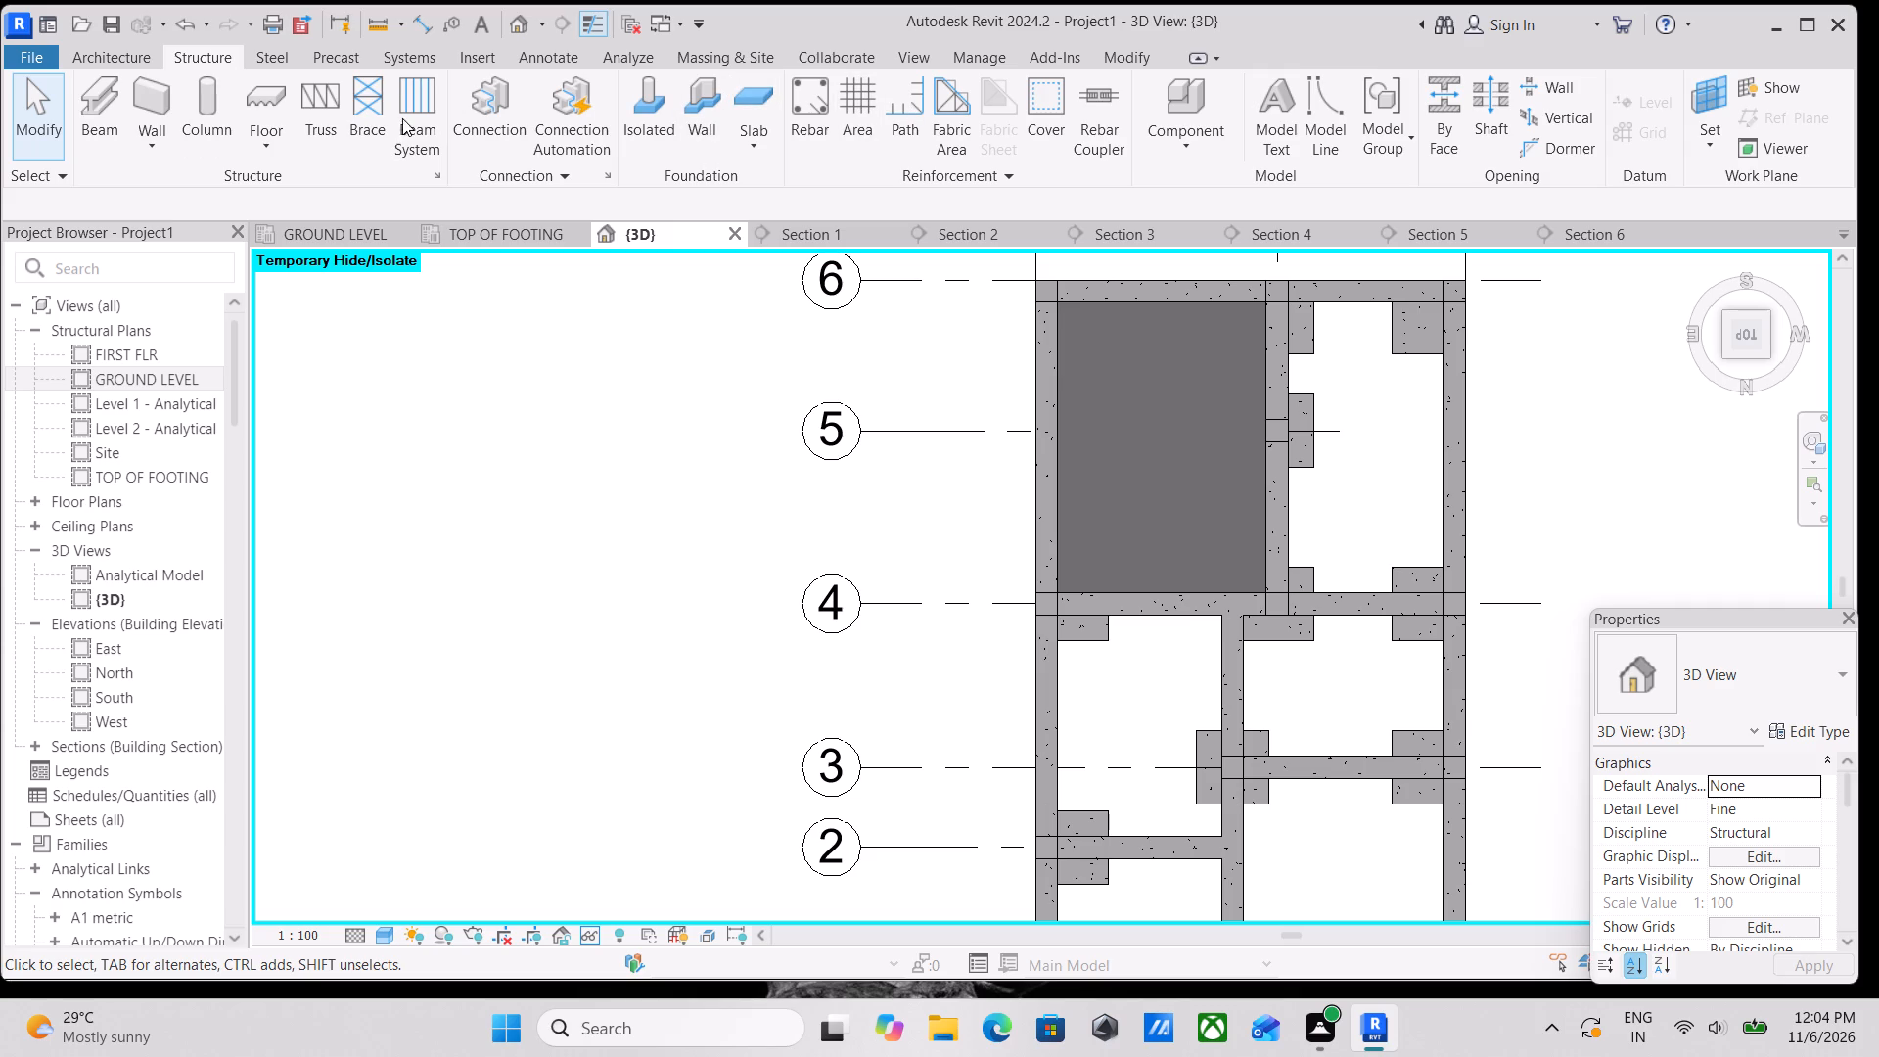
left_click(277, 142)
left_click(317, 187)
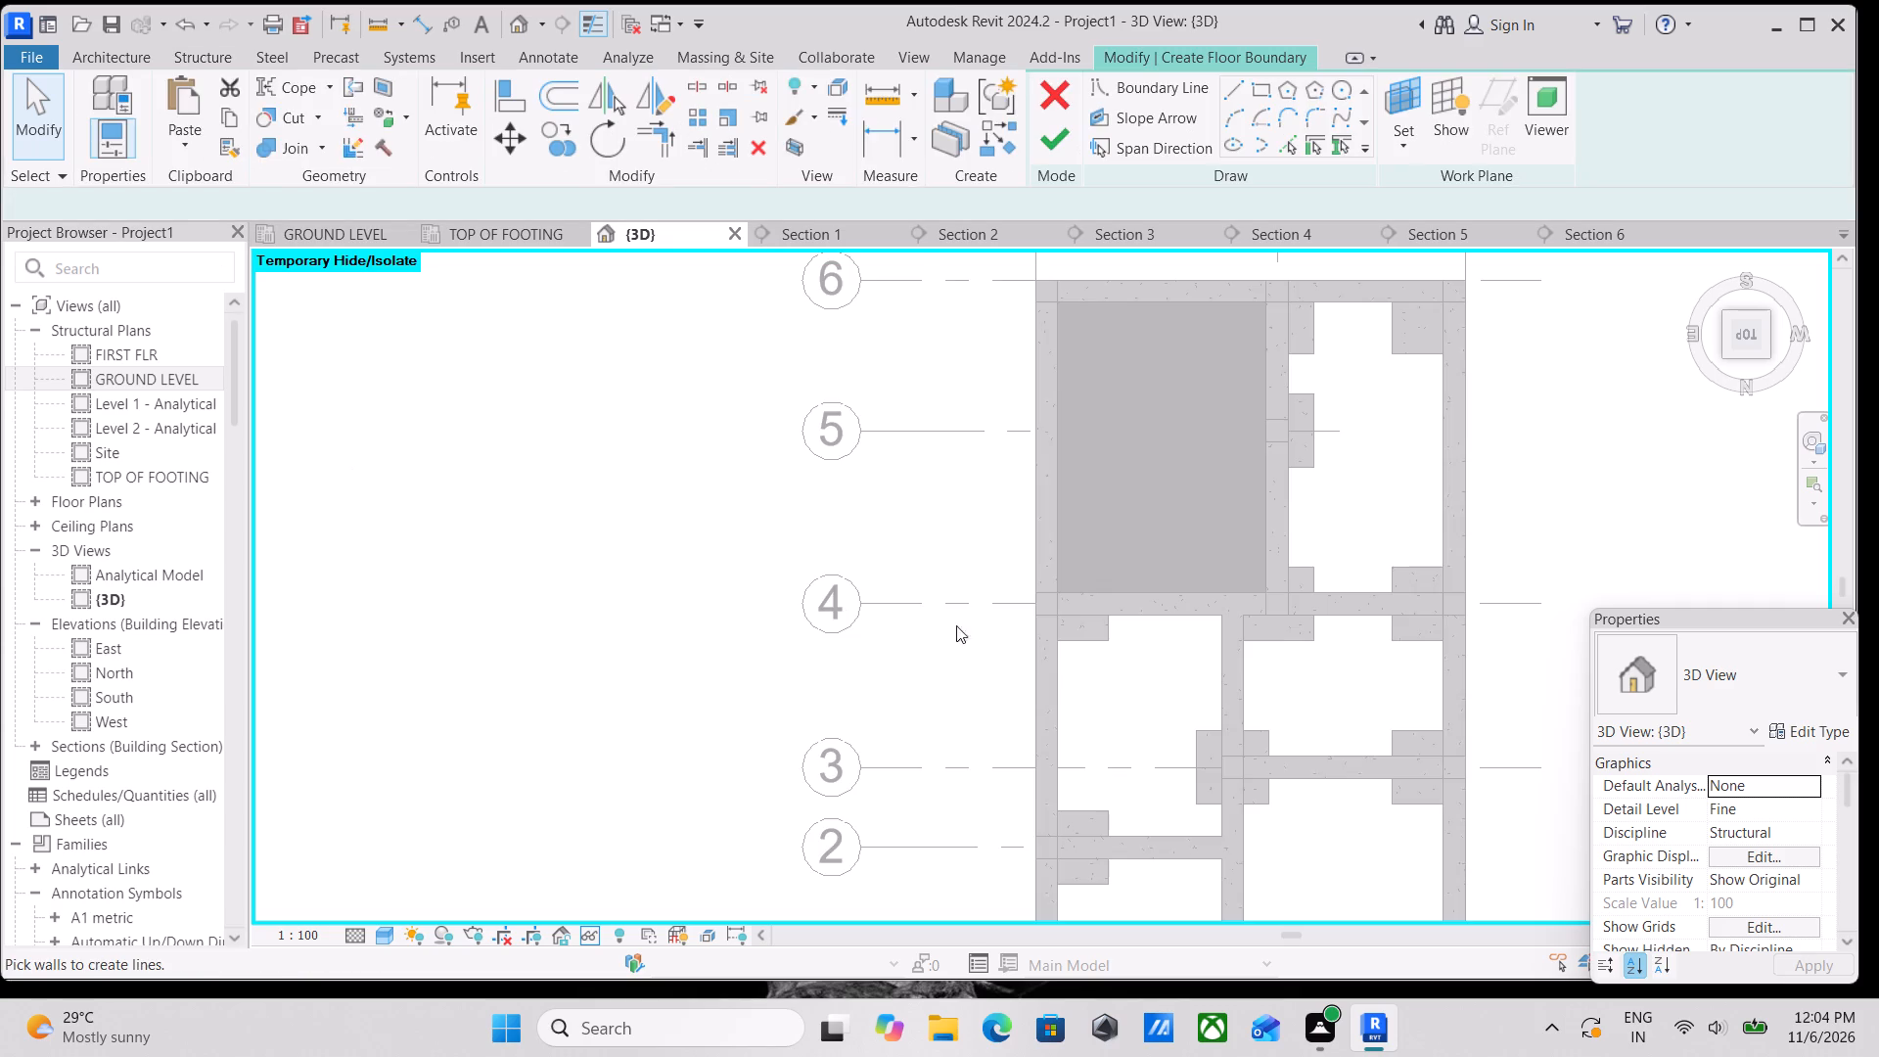
scroll(1087, 675, "up", 2)
left_click(1260, 83)
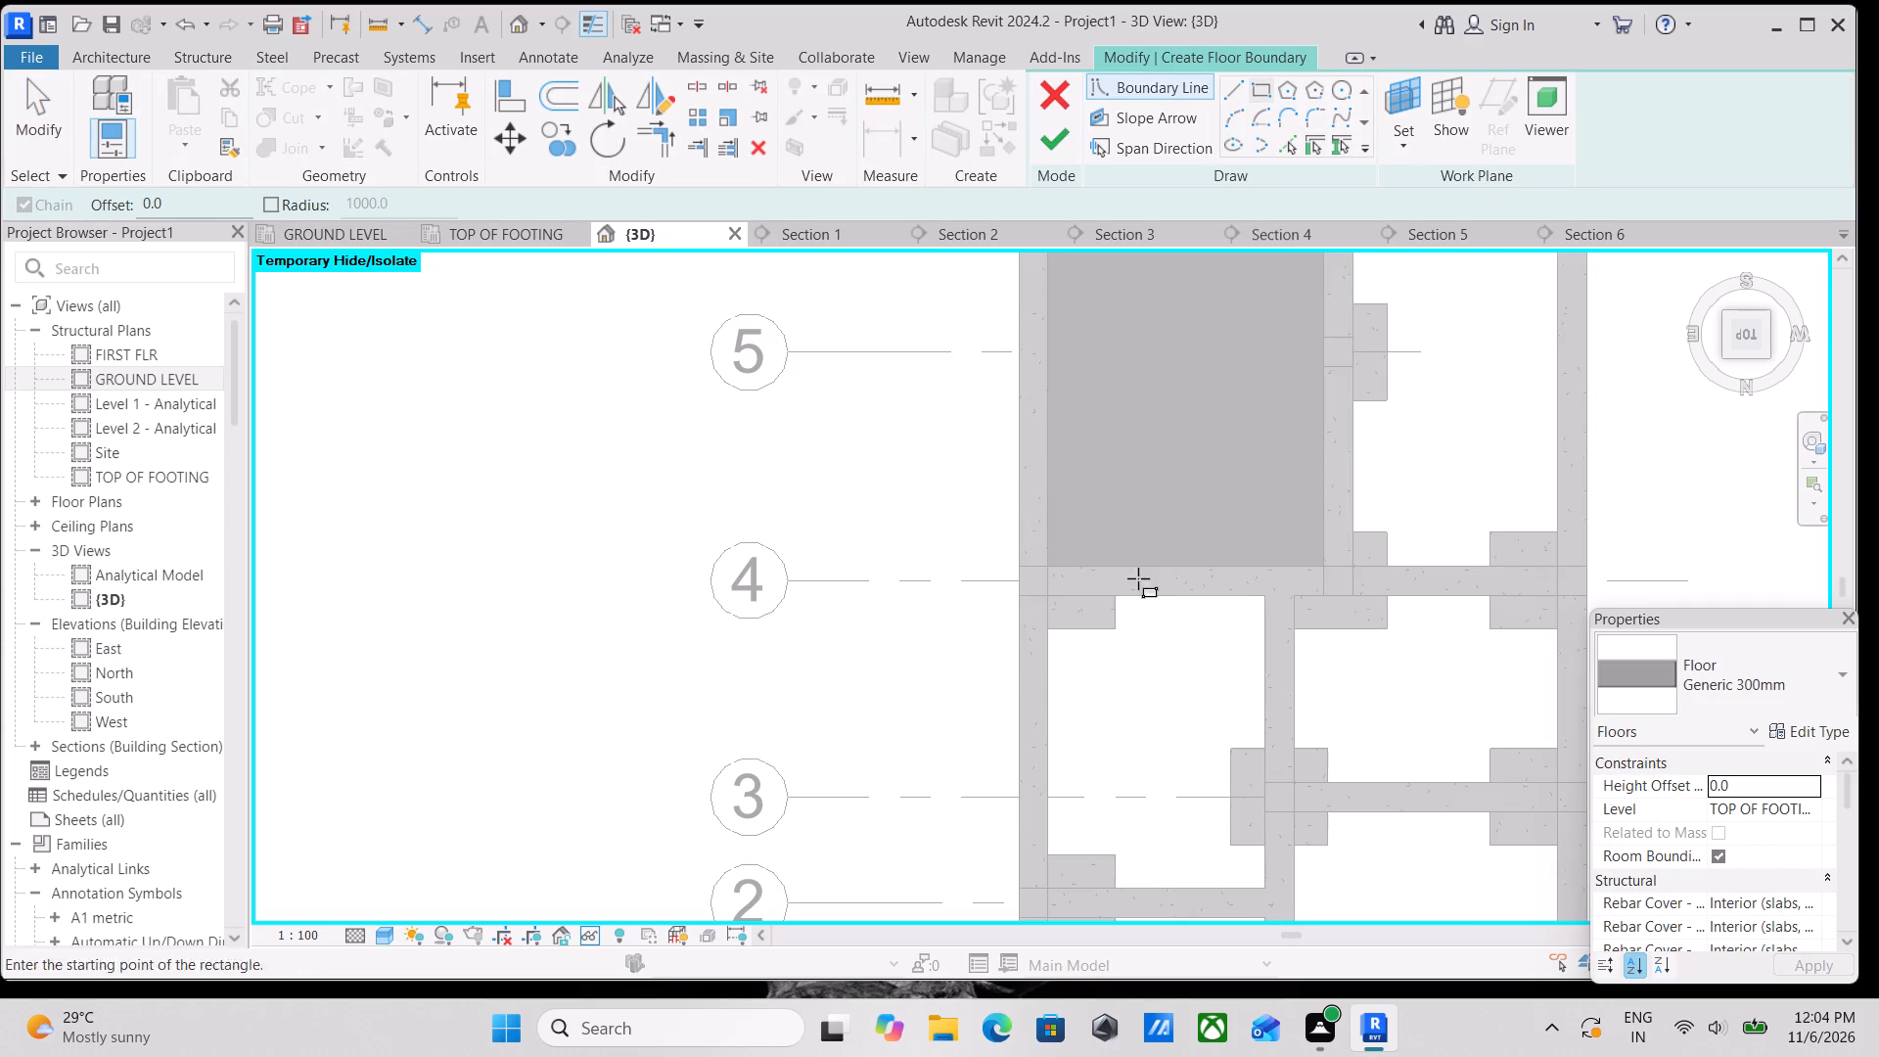
scroll(1087, 552, "up", 6)
left_click(1025, 625)
middle_click_drag(1282, 796, 1215, 715)
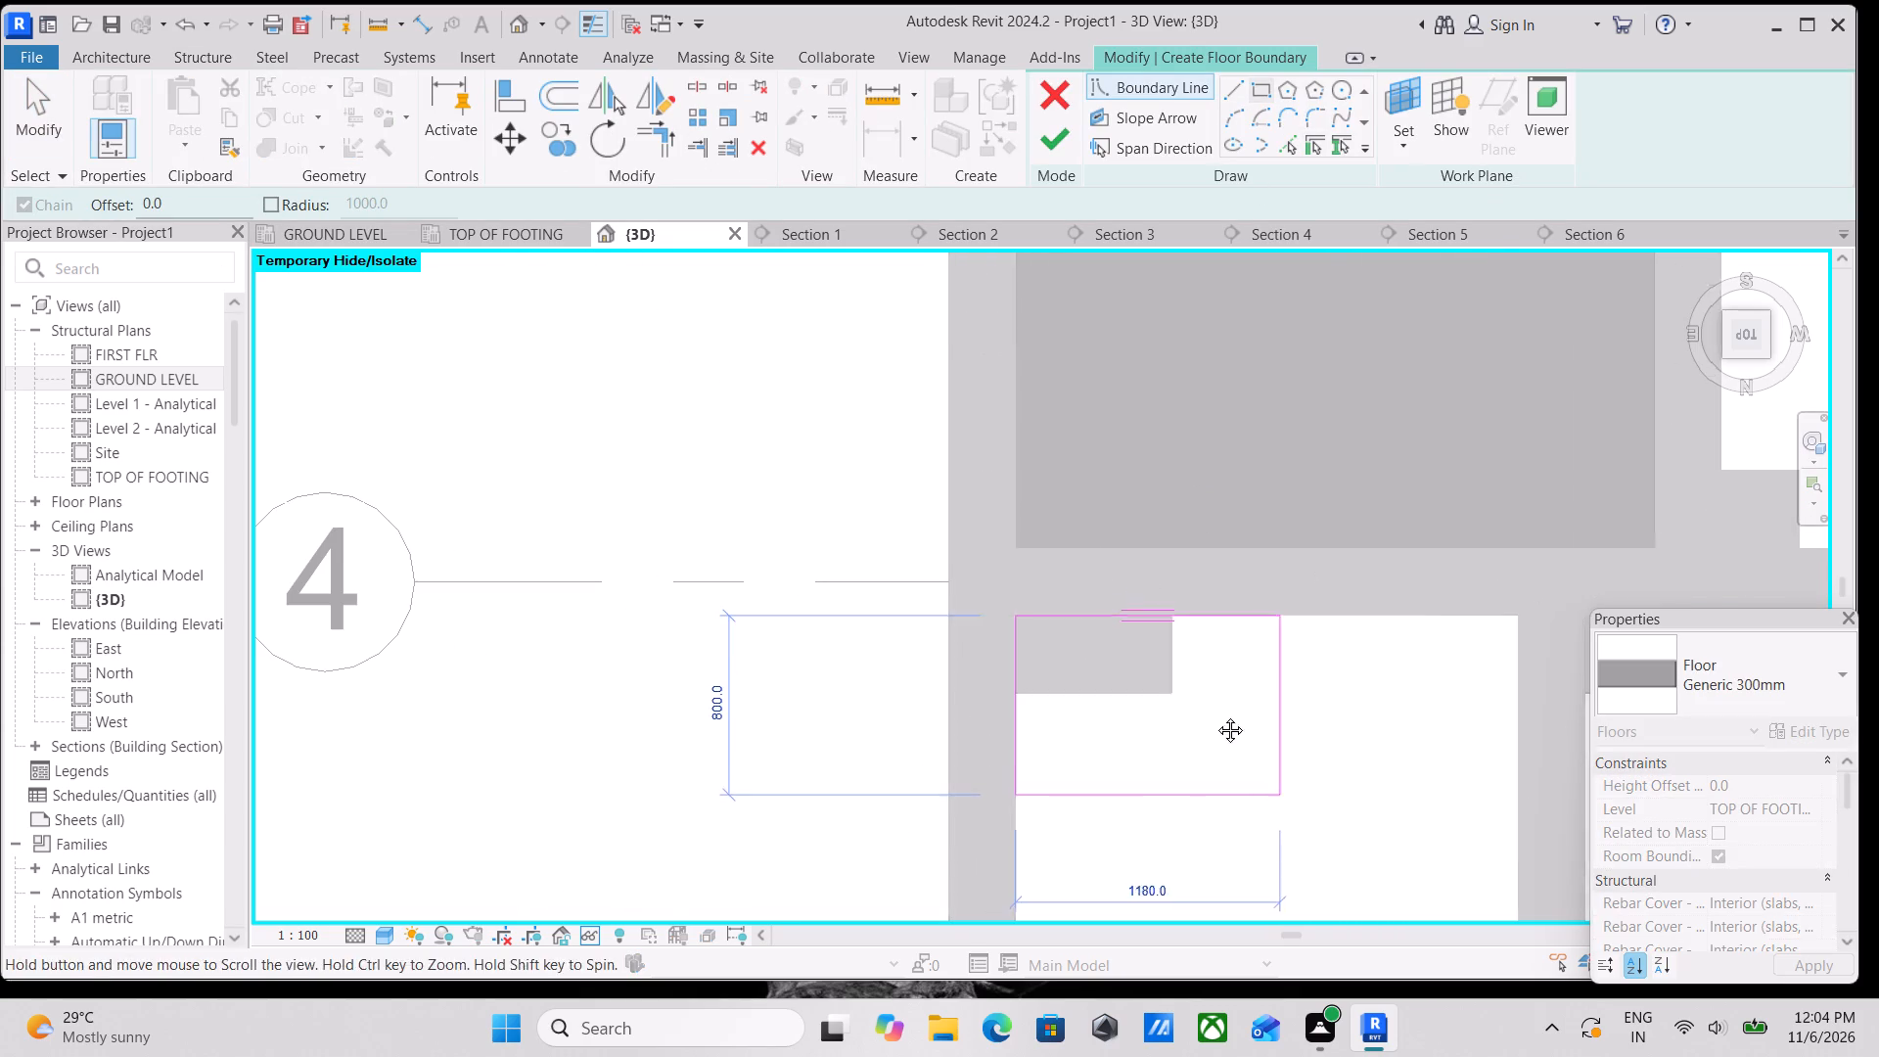
middle_click_drag(1215, 715, 923, 404)
middle_click_drag(1024, 598, 914, 424)
left_click(1051, 726)
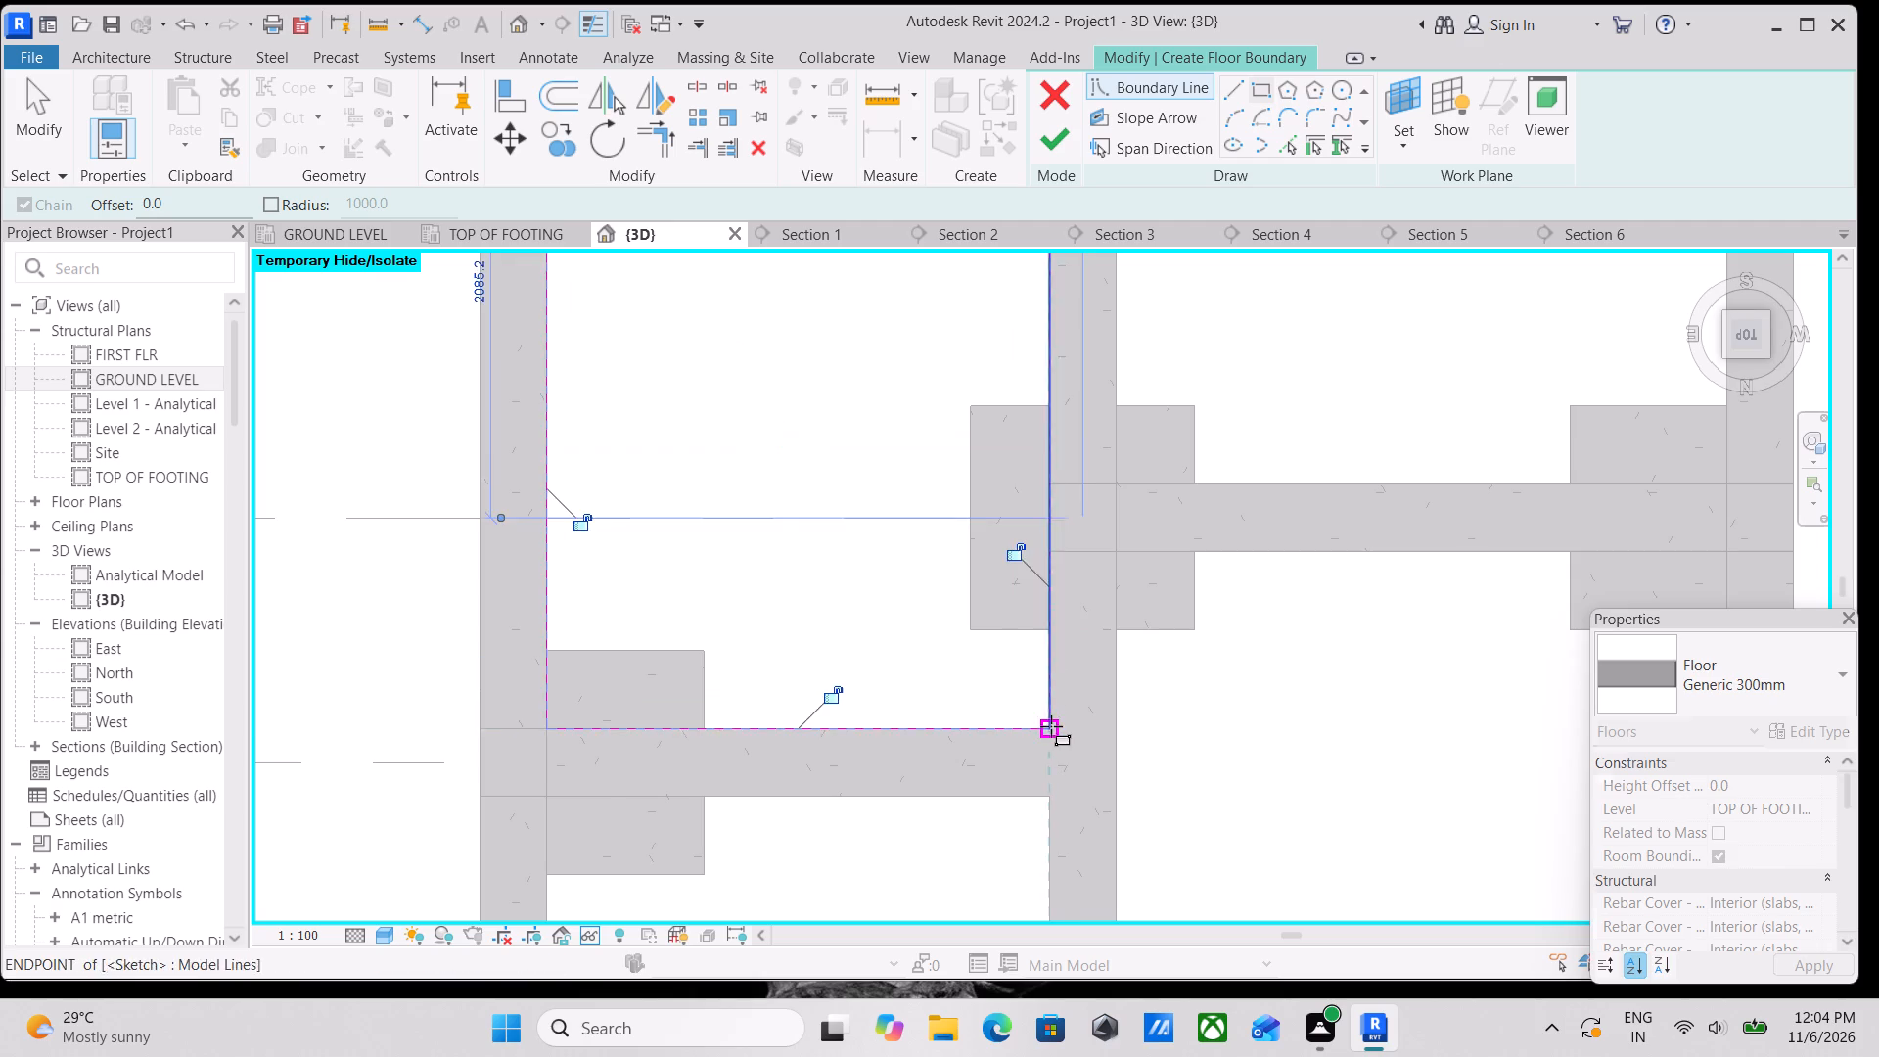
Finish the floor sketch in the grid C bay and set the slab's level to GROUND LEVEL.
scroll(1119, 471, "down", 2)
middle_click_drag(1109, 557, 1105, 795)
scroll(1145, 550, "down", 2)
middle_click_drag(1145, 553, 1114, 687)
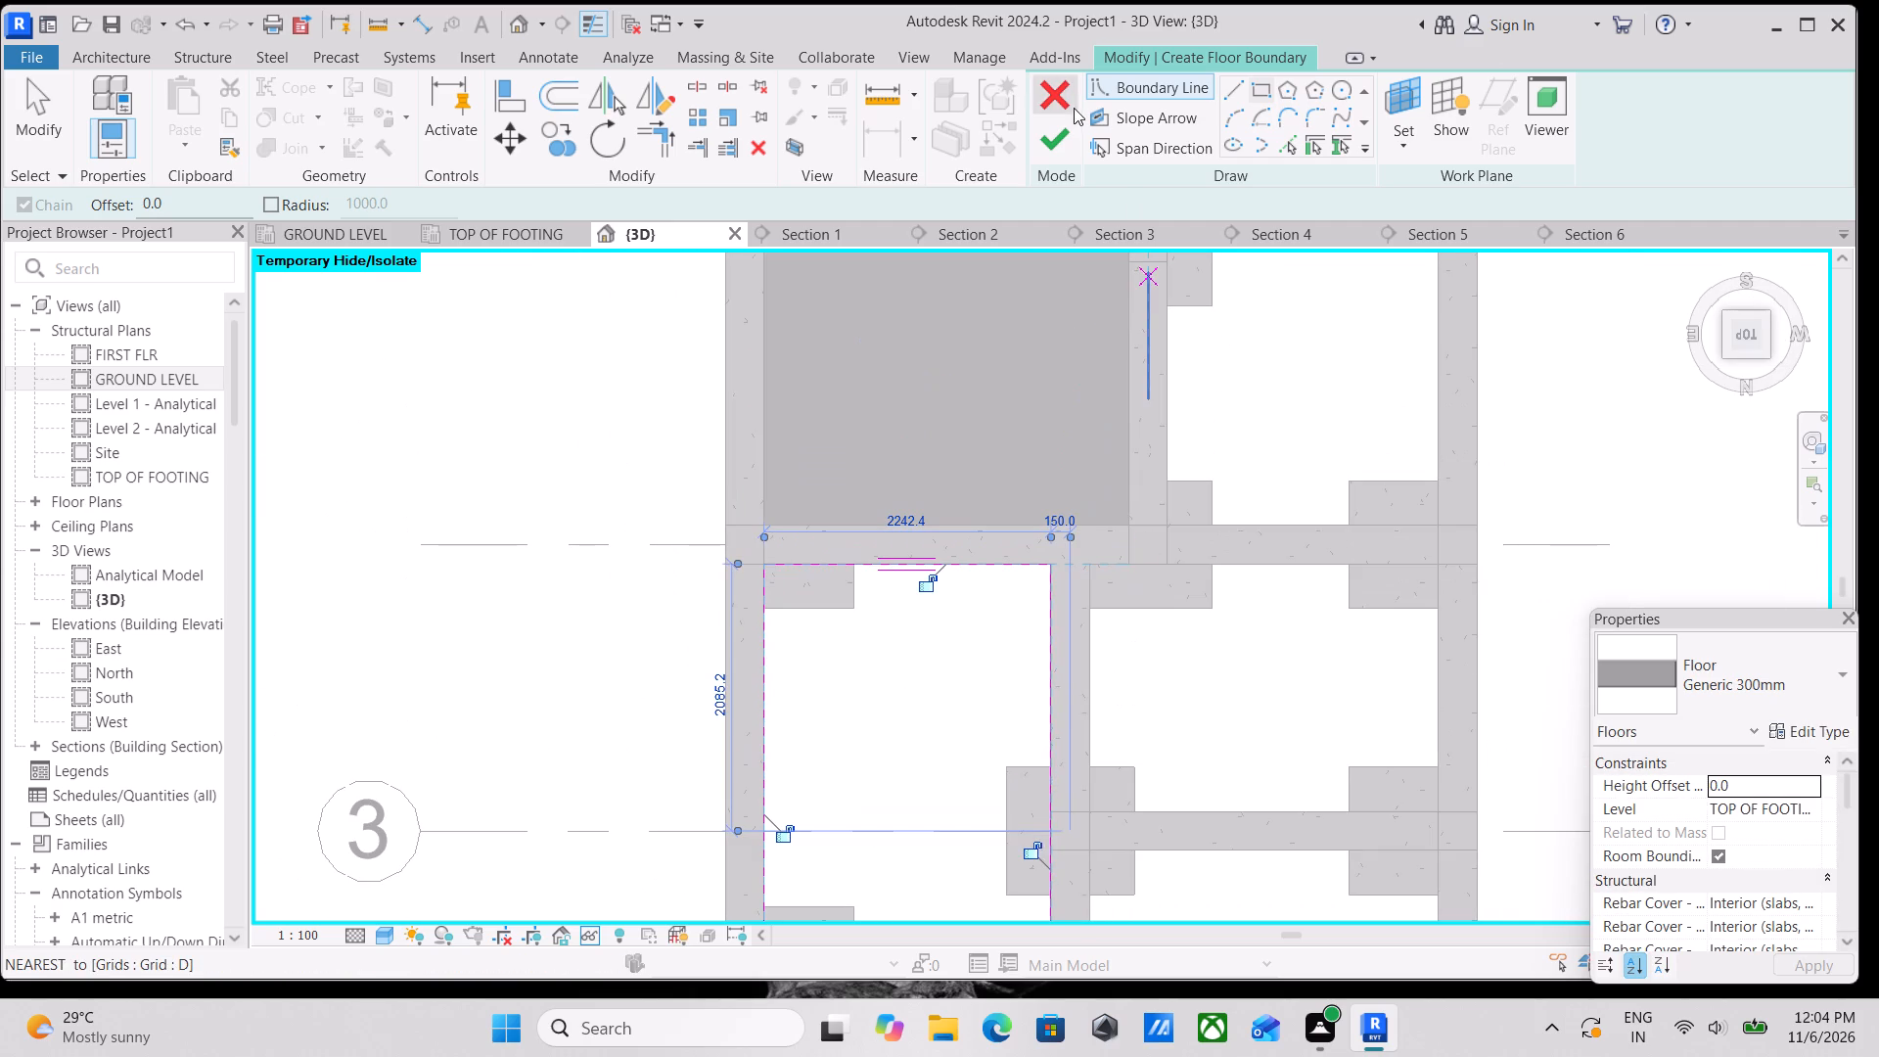
left_click(1048, 135)
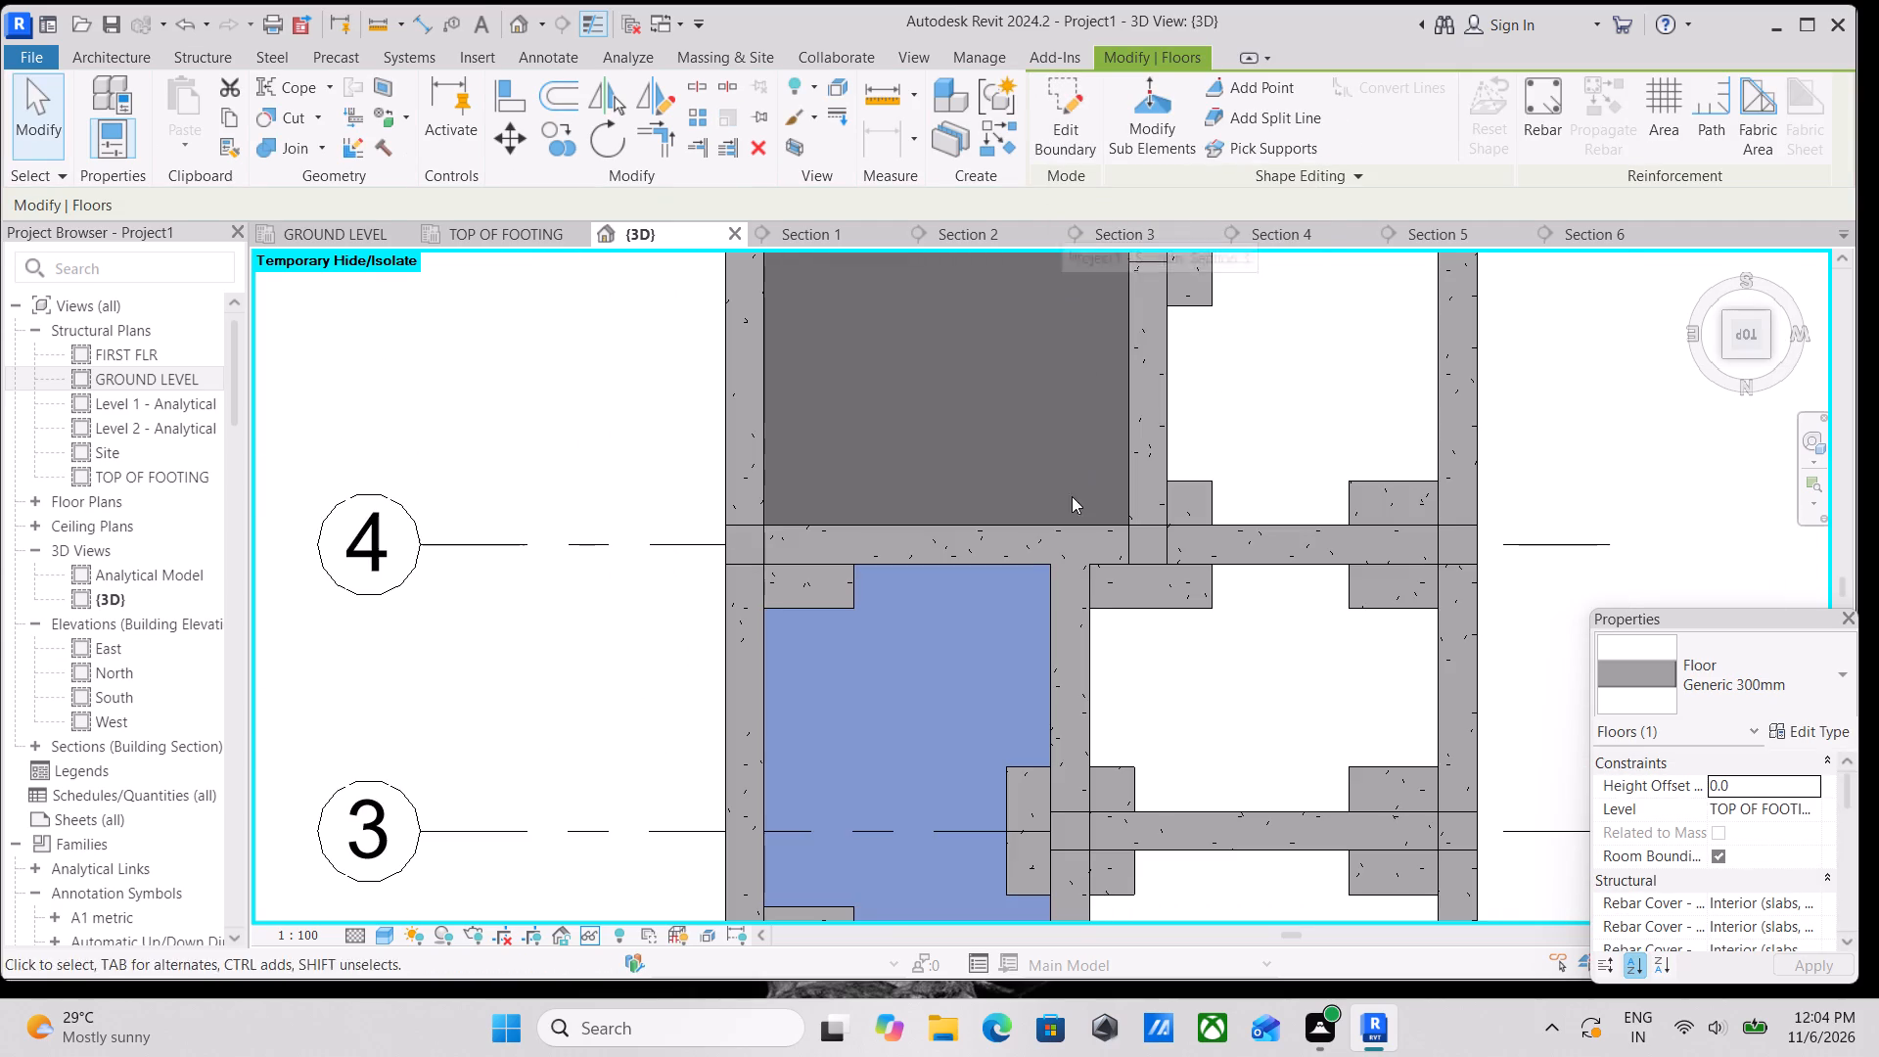
scroll(1021, 575, "down", 2)
left_click(1814, 799)
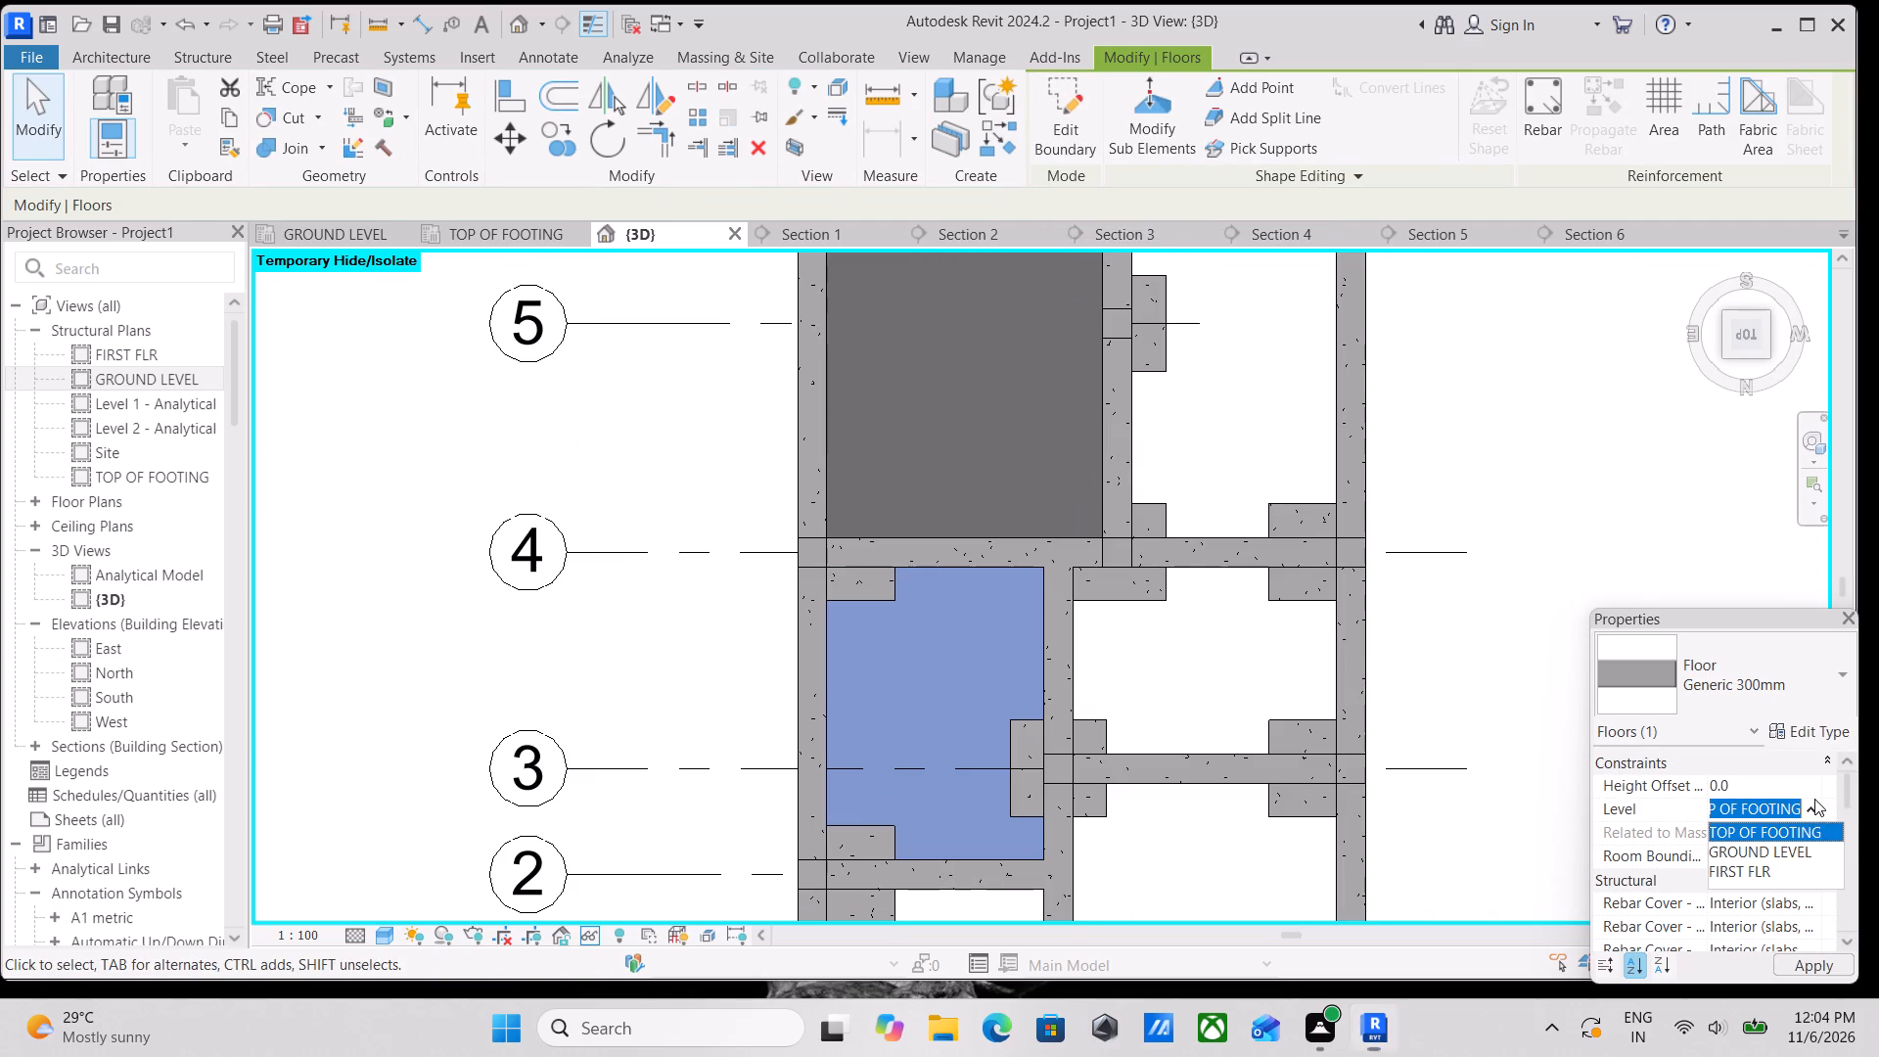
left_click(1782, 852)
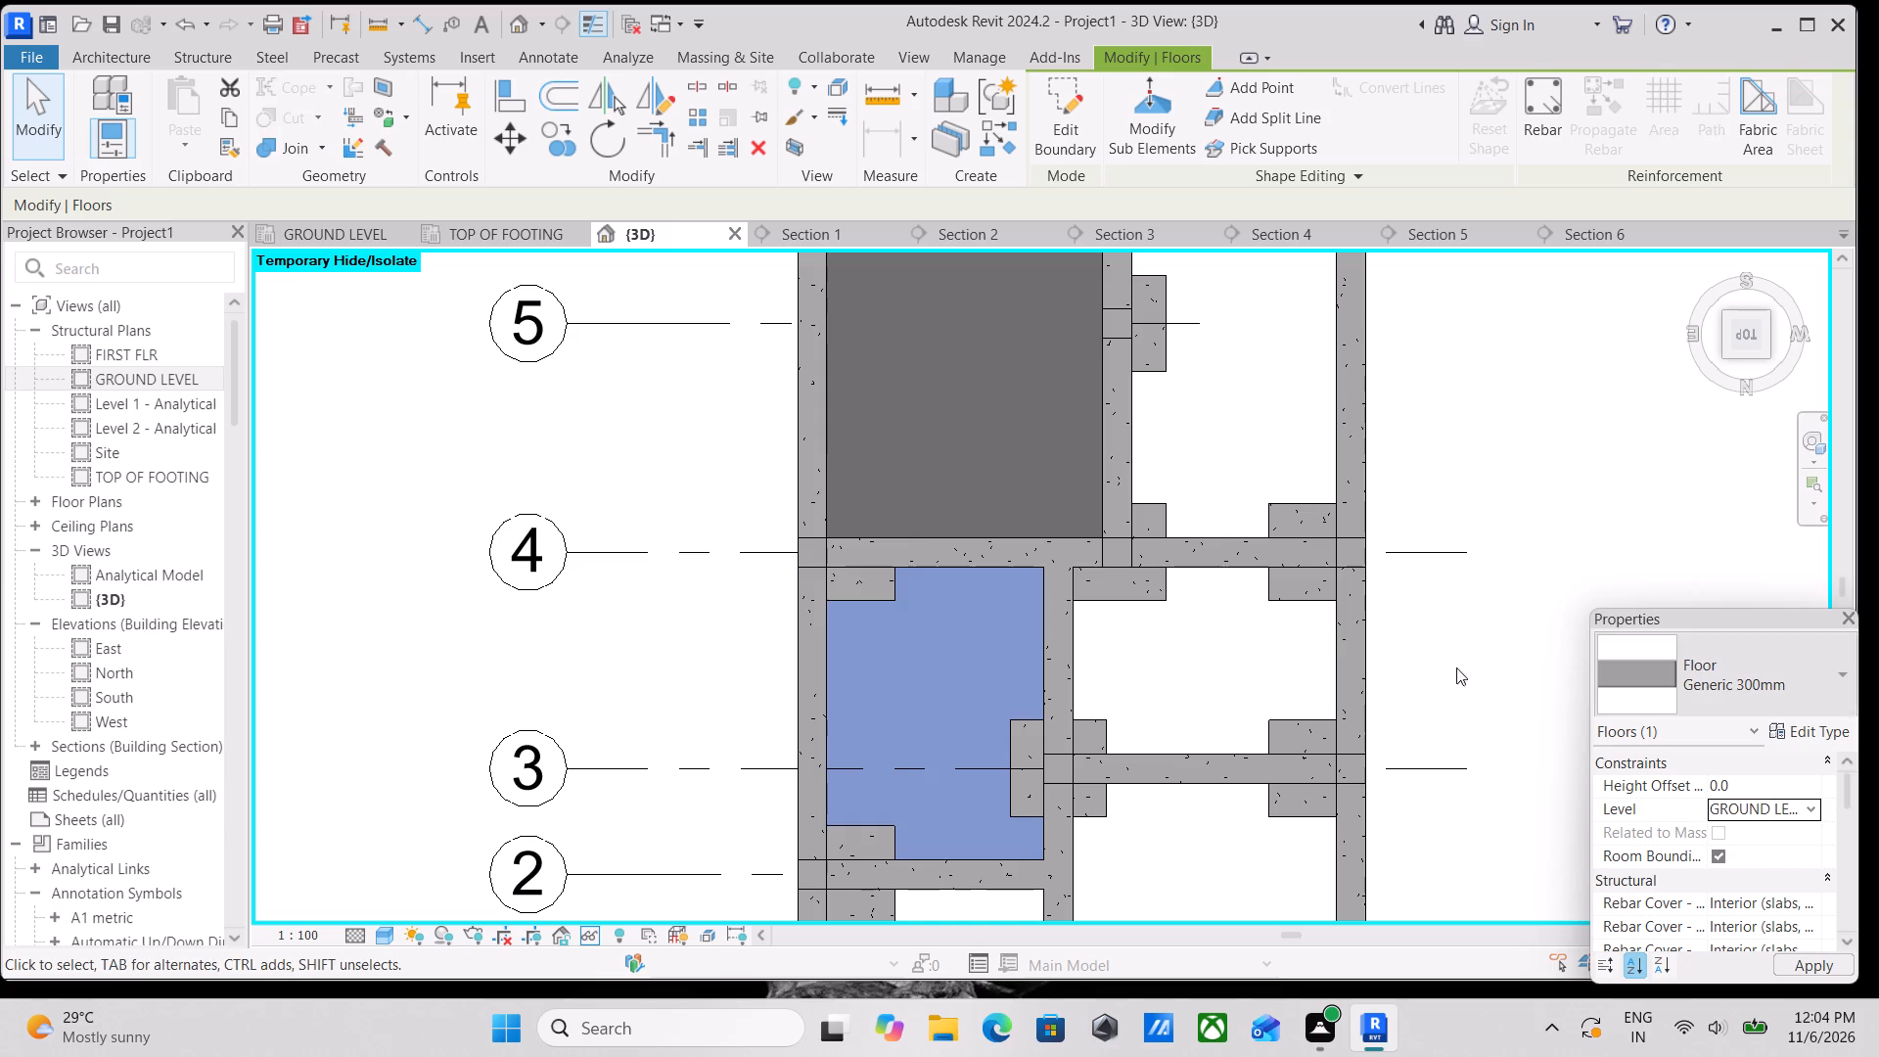
scroll(1118, 552, "down", 1)
middle_click_drag(1118, 552, 865, 711)
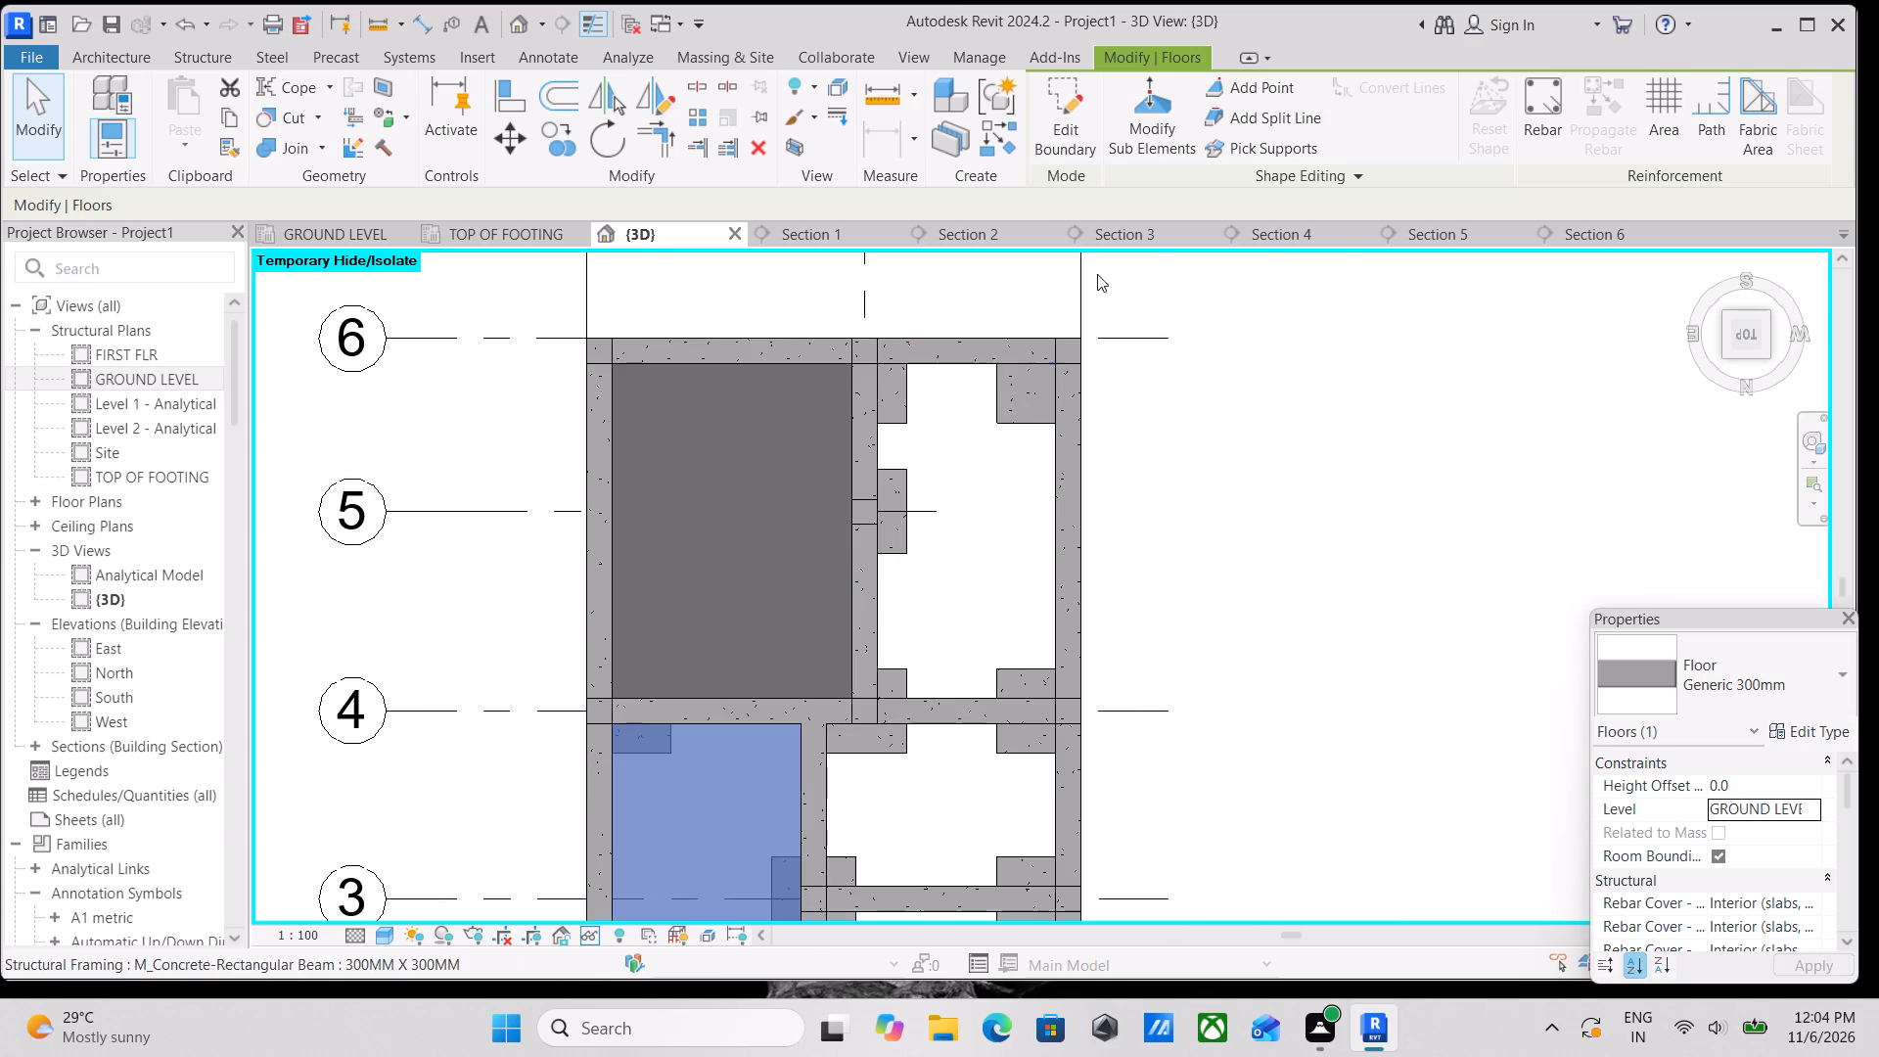
key("Escape")
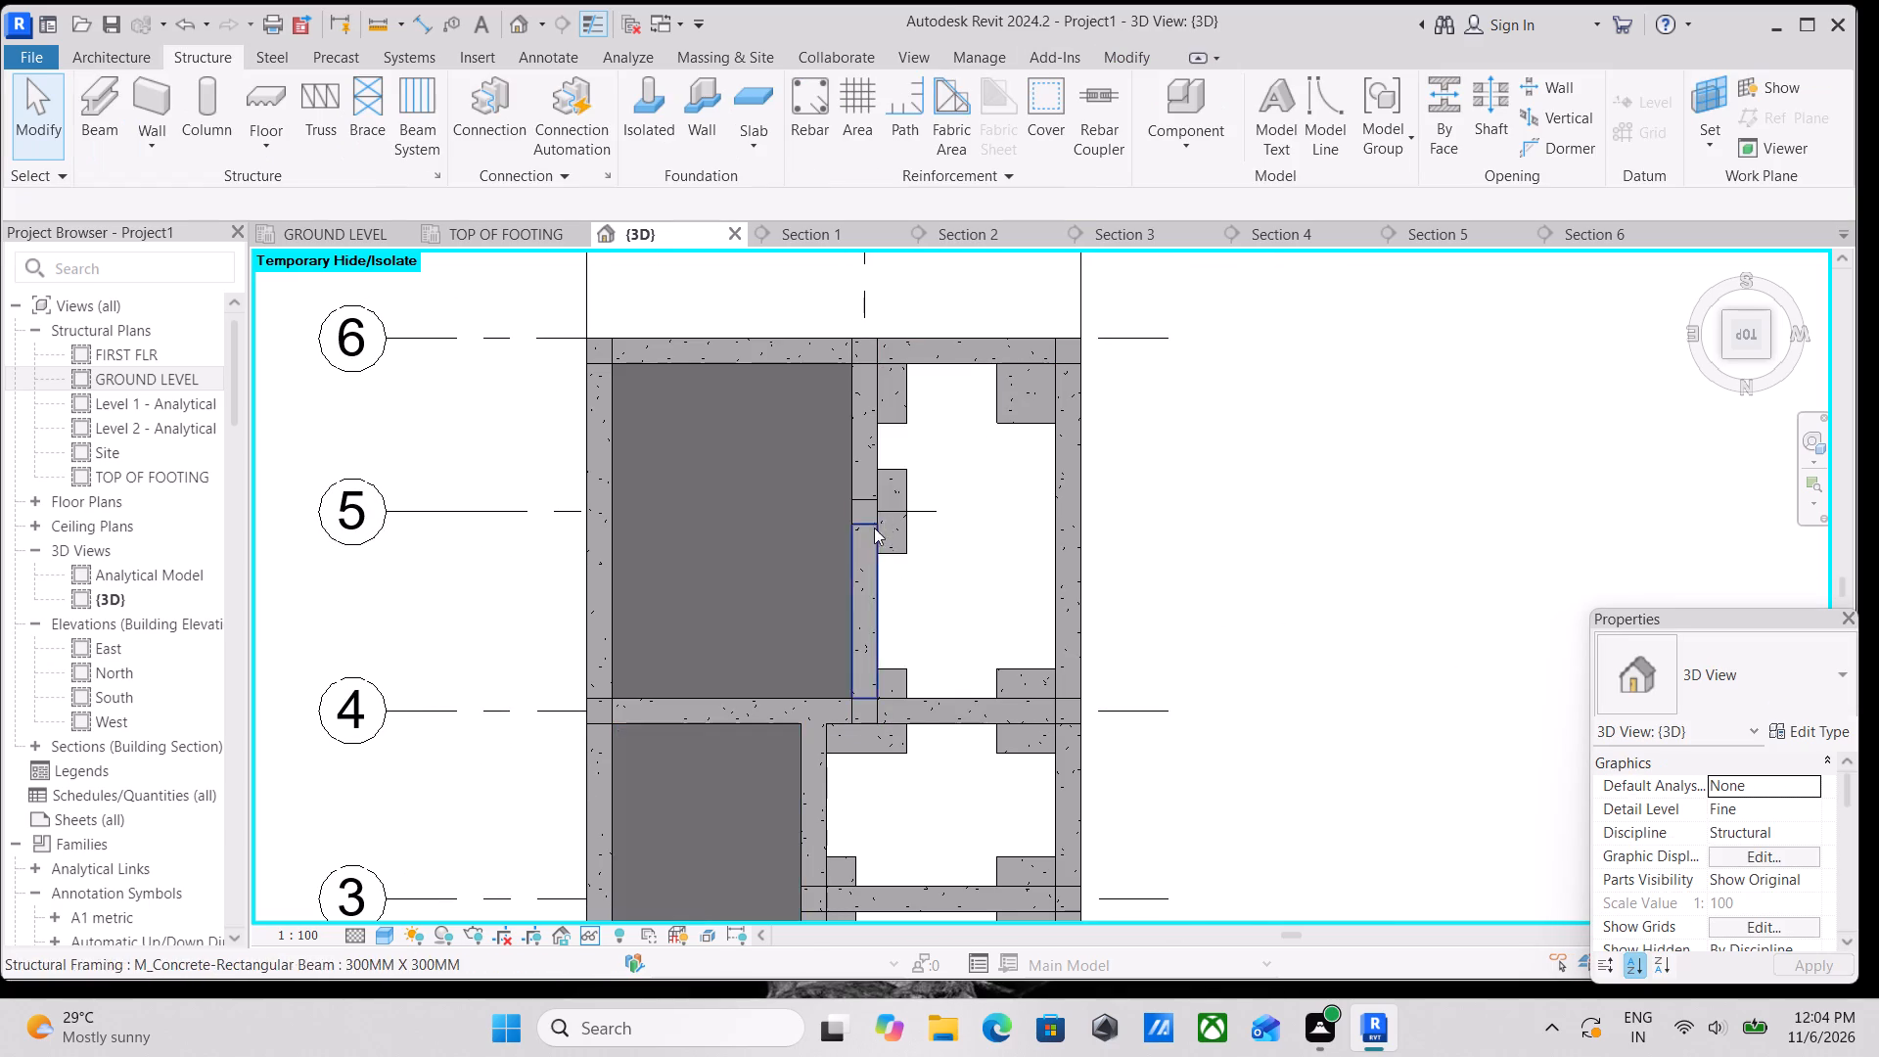
Start a structural floor and draw its rectangular boundary between the beams of the grid A bay from grid 6 to grid 4.
middle_click_drag(874, 528, 970, 521)
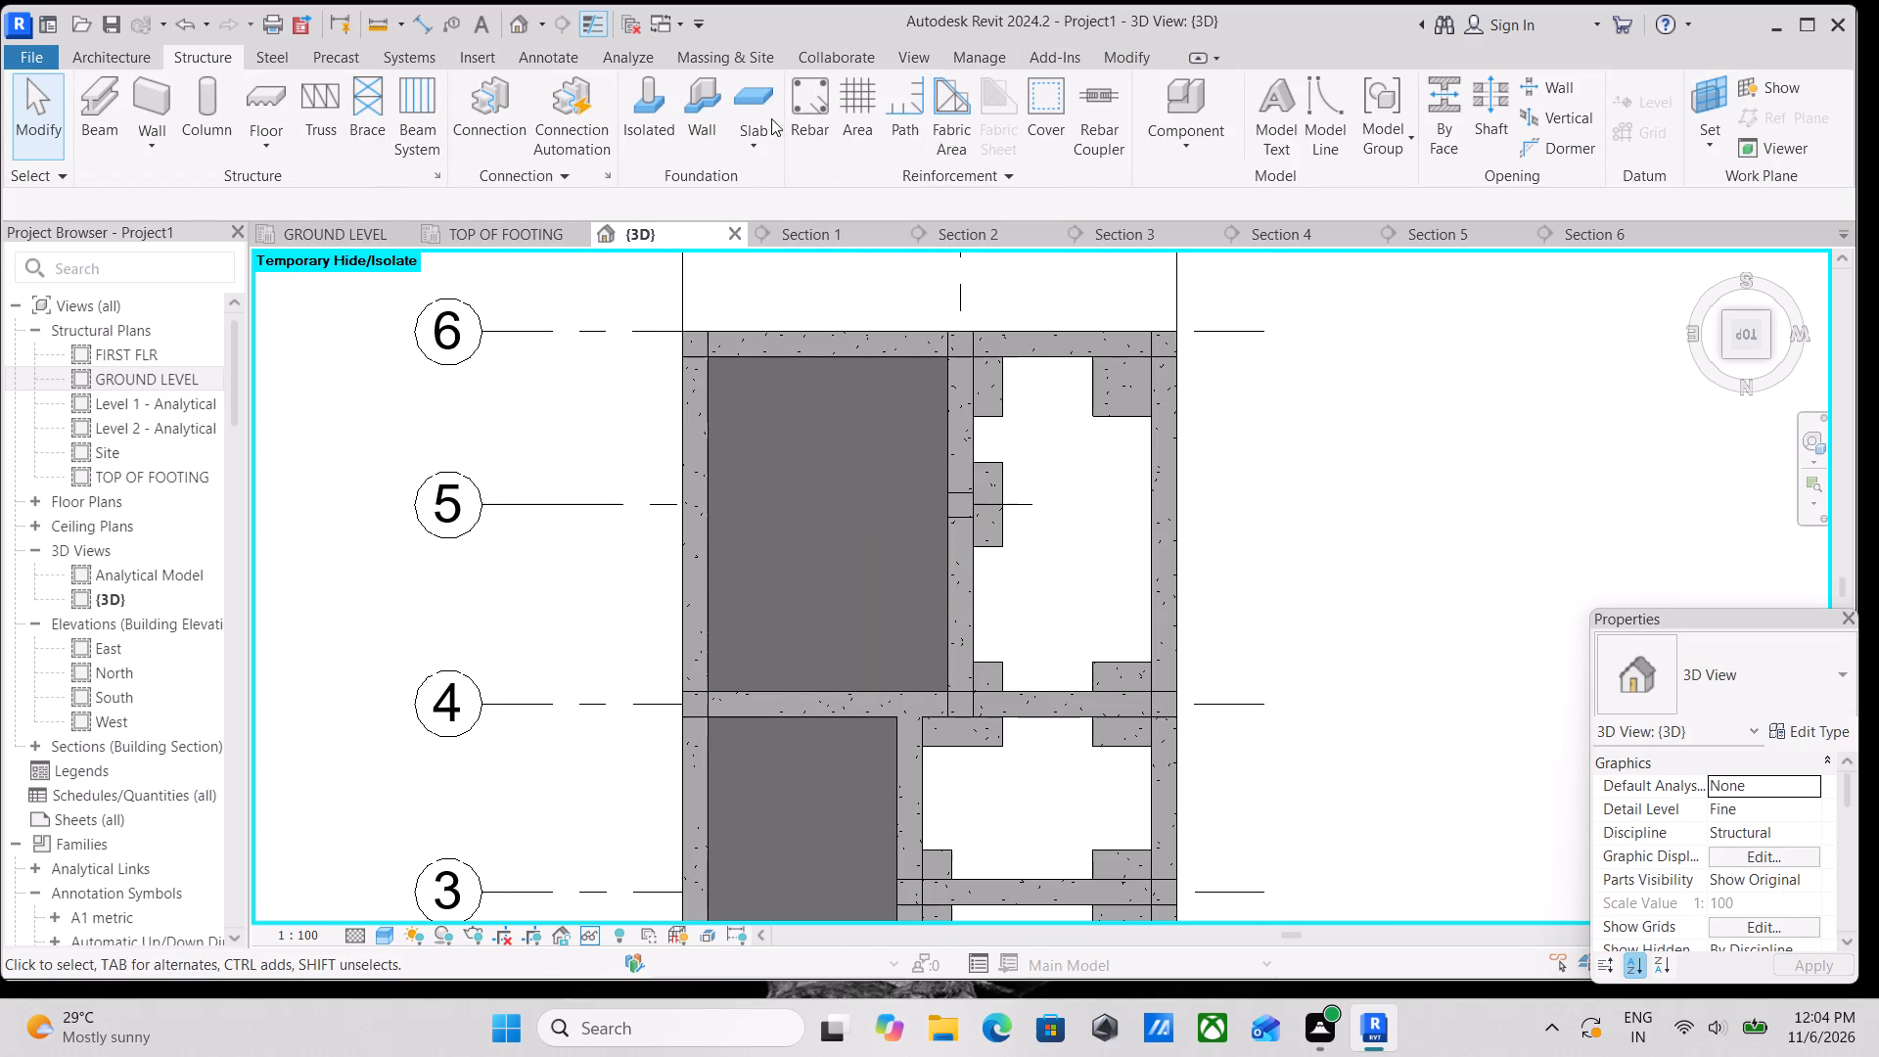
left_click(269, 132)
left_click(284, 183)
scroll(1151, 465, "up", 3)
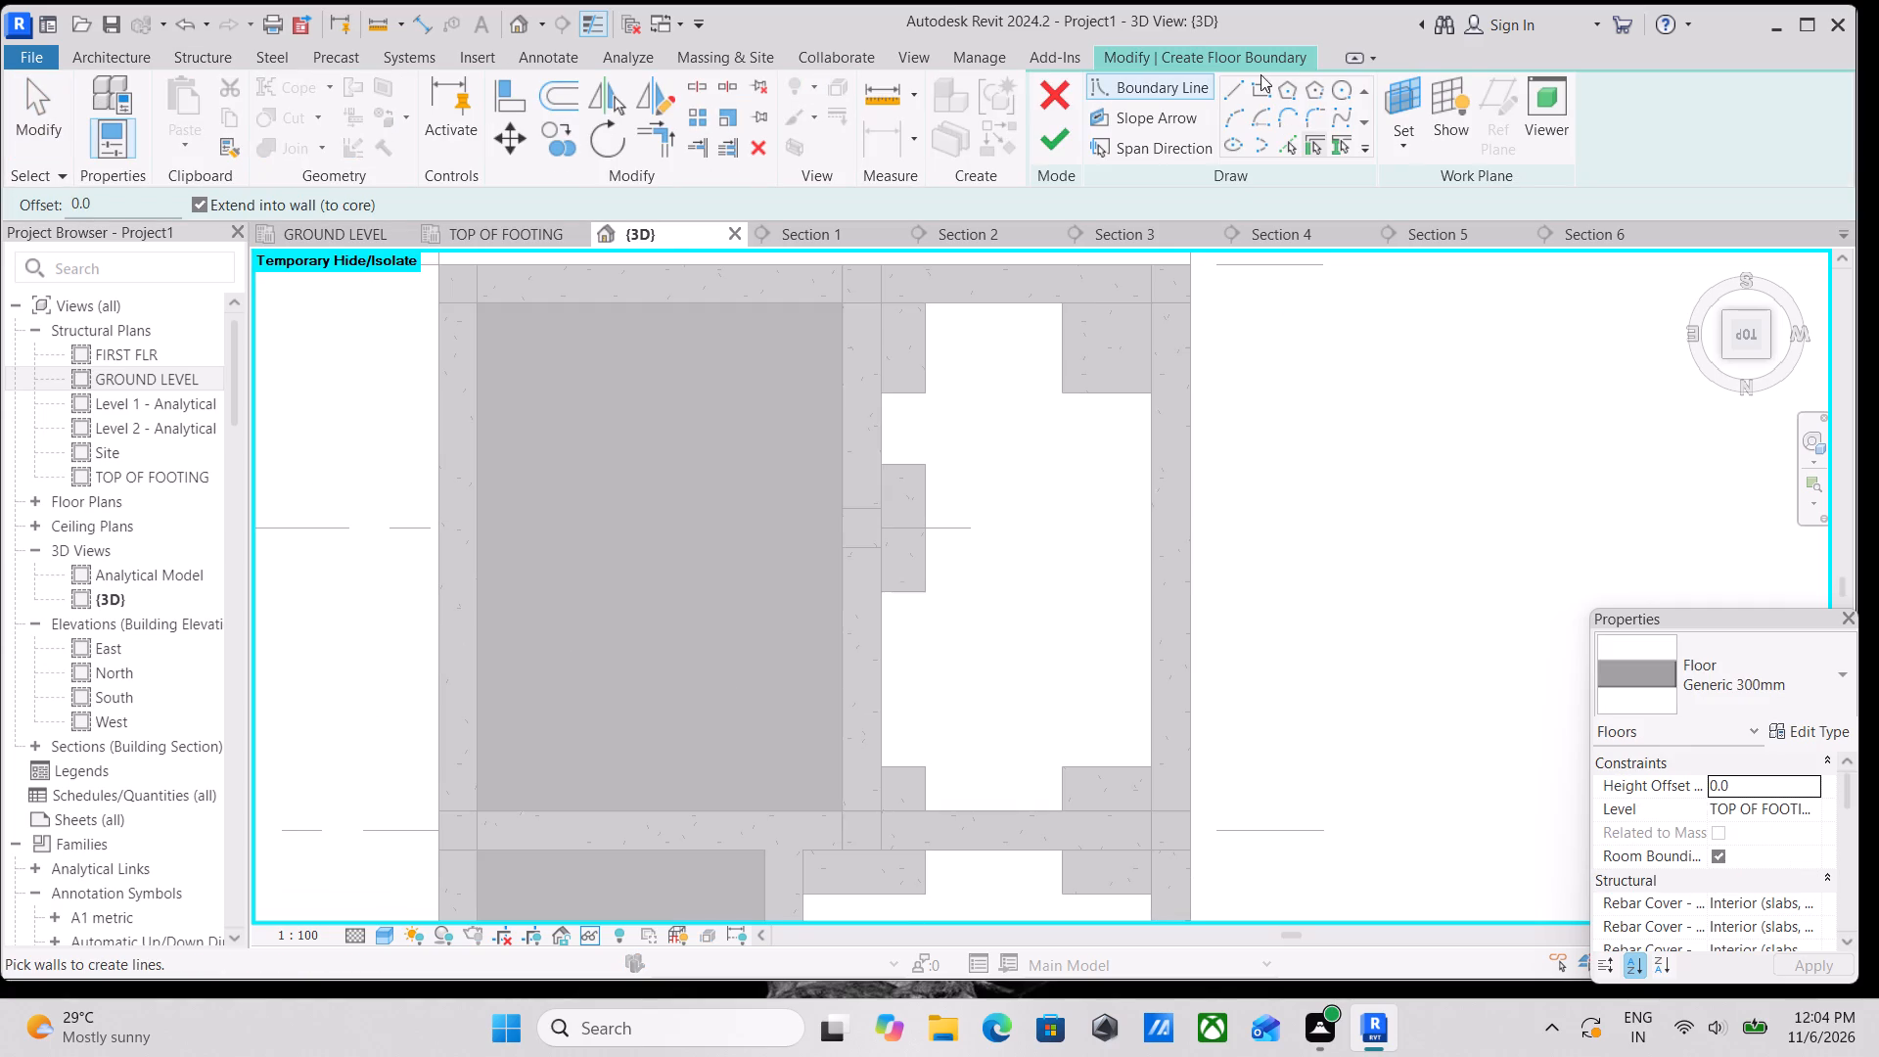
left_click(1259, 96)
scroll(886, 309, "up", 2)
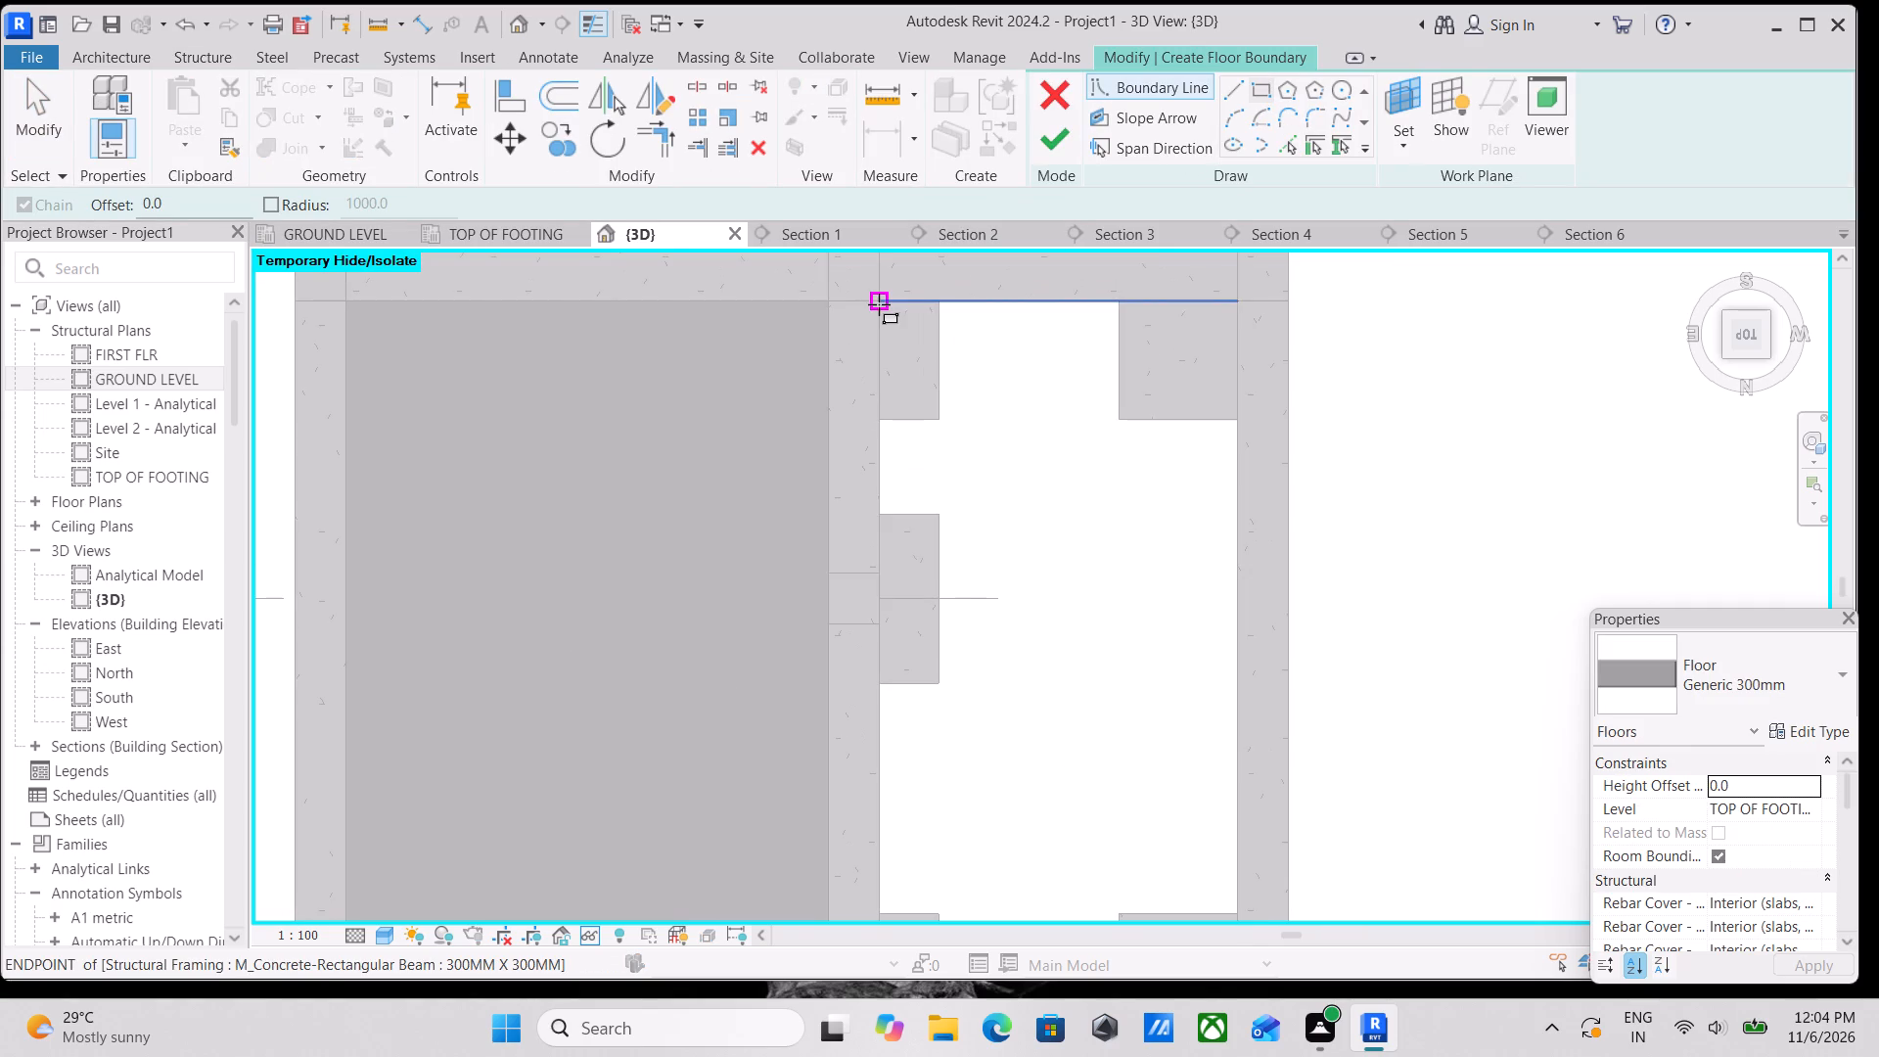
left_click(879, 304)
middle_click_drag(1065, 574, 1003, 280)
middle_click_drag(1118, 541, 1052, 395)
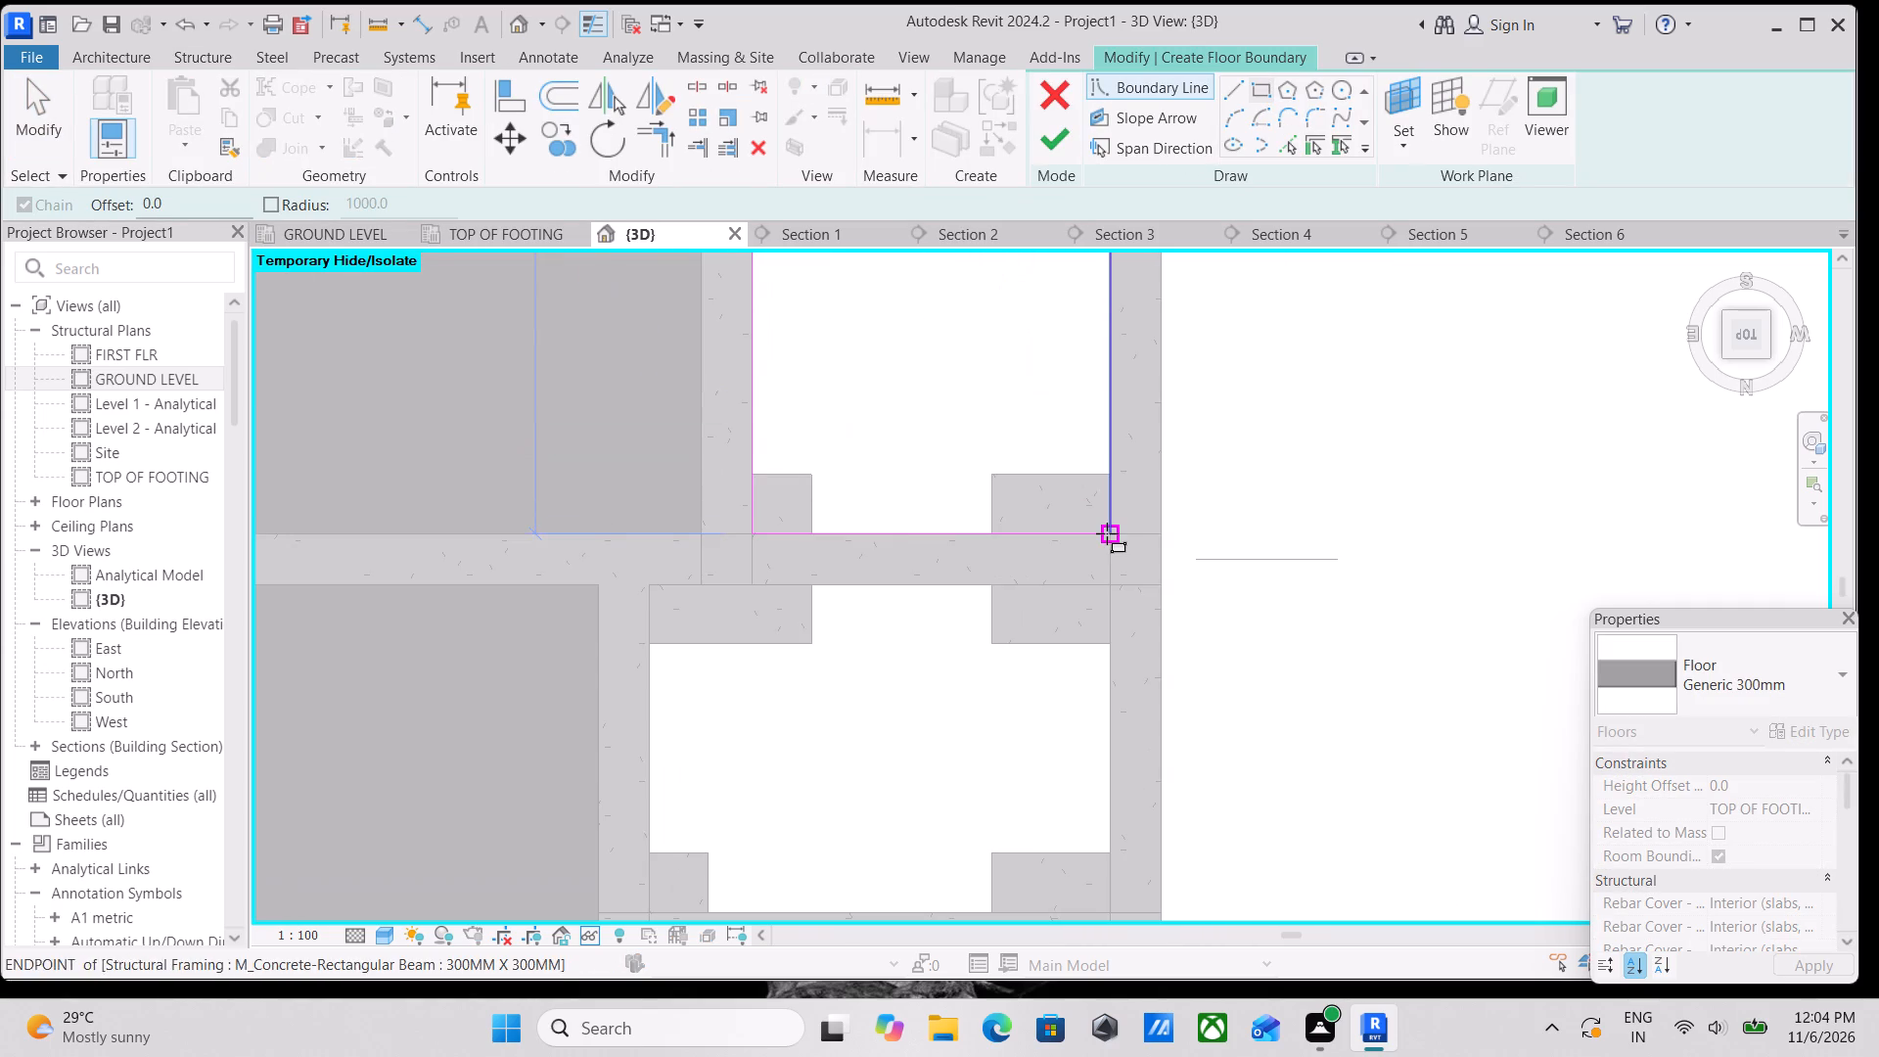
left_click(1107, 533)
Set the floor's level to GROUND LEVEL and finish its sketch in the grid A bay between grids 6 and 4.
scroll(1691, 777, "down", 1)
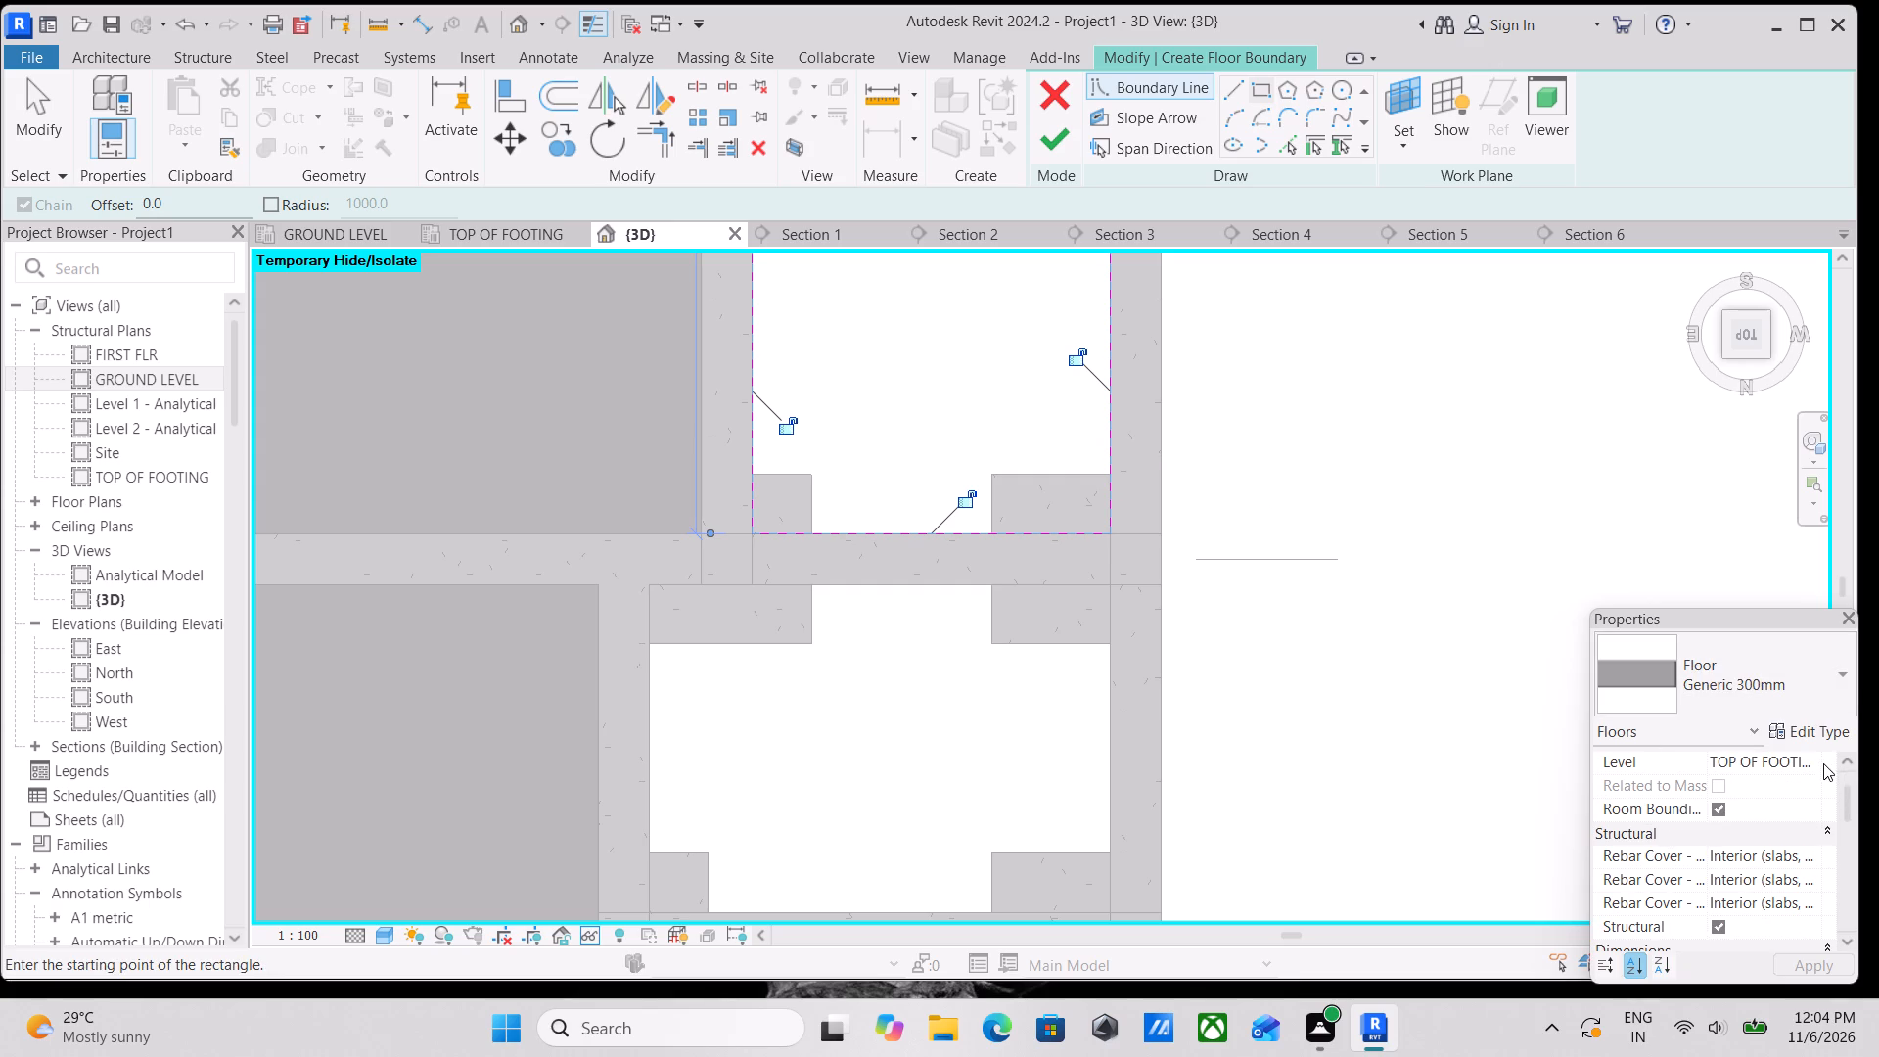
left_click(1823, 759)
left_click(1794, 760)
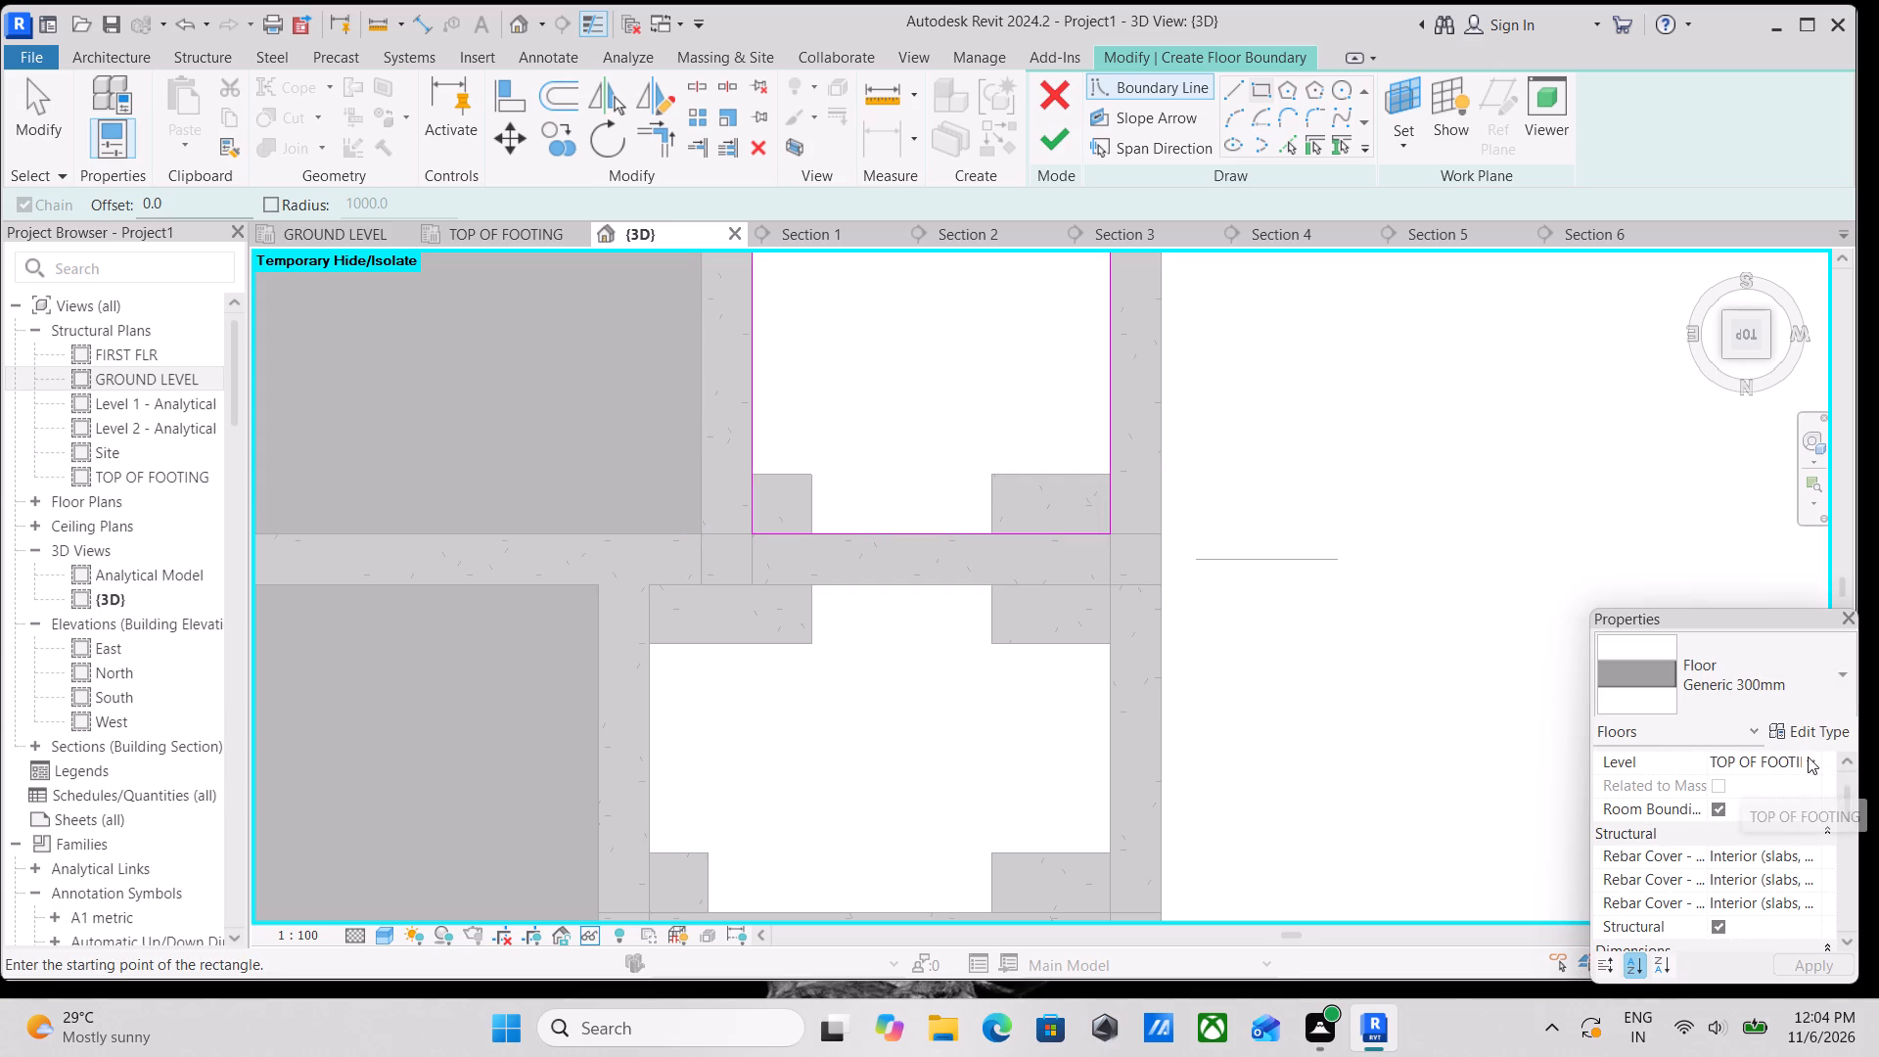
left_click(1808, 757)
left_click(1795, 803)
middle_click_drag(1186, 535, 1300, 786)
left_click(1037, 138)
scroll(1022, 507, "down", 3)
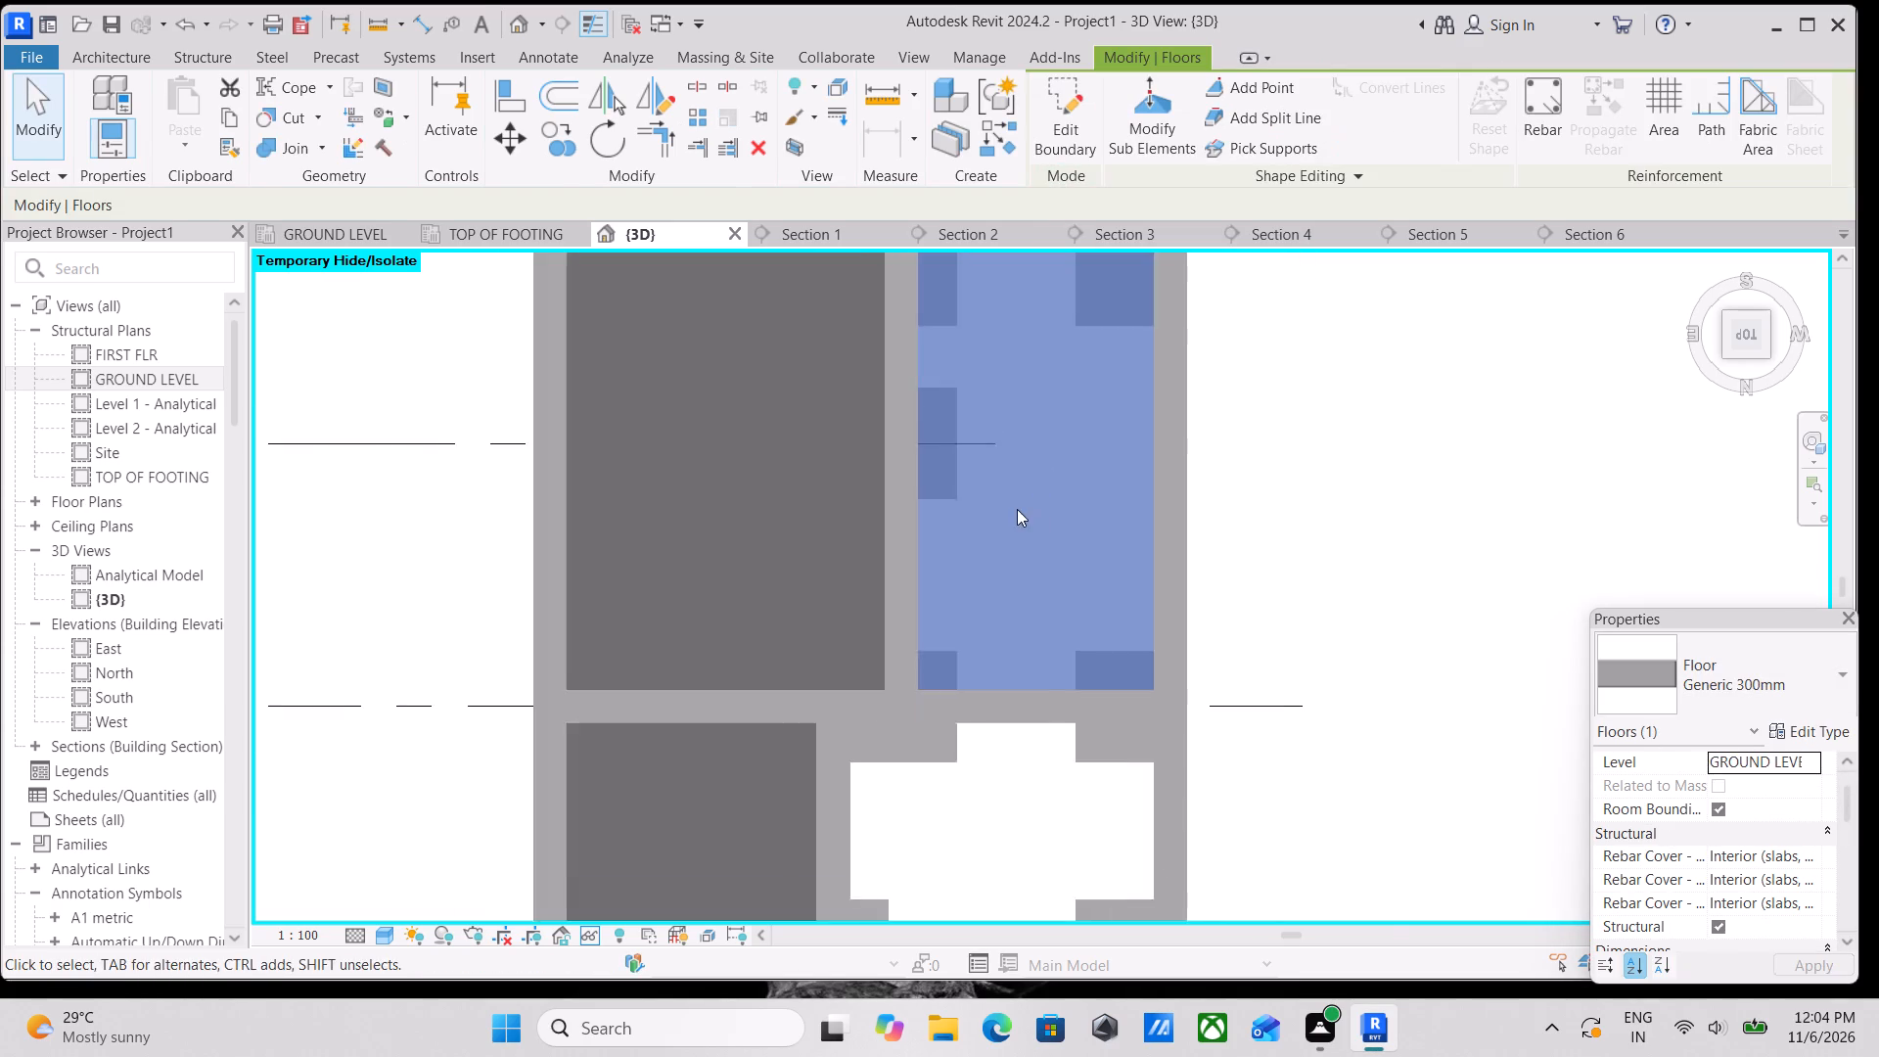
middle_click_drag(1017, 509, 1337, 459)
scroll(1176, 531, "down", 2)
middle_click_drag(1176, 531, 1111, 442)
key("Escape")
Start a structural floor and draw a rectangular boundary about 2725 by 1935 mm in the grid A bay between grids 4 and 3.
scroll(1245, 631, "up", 2)
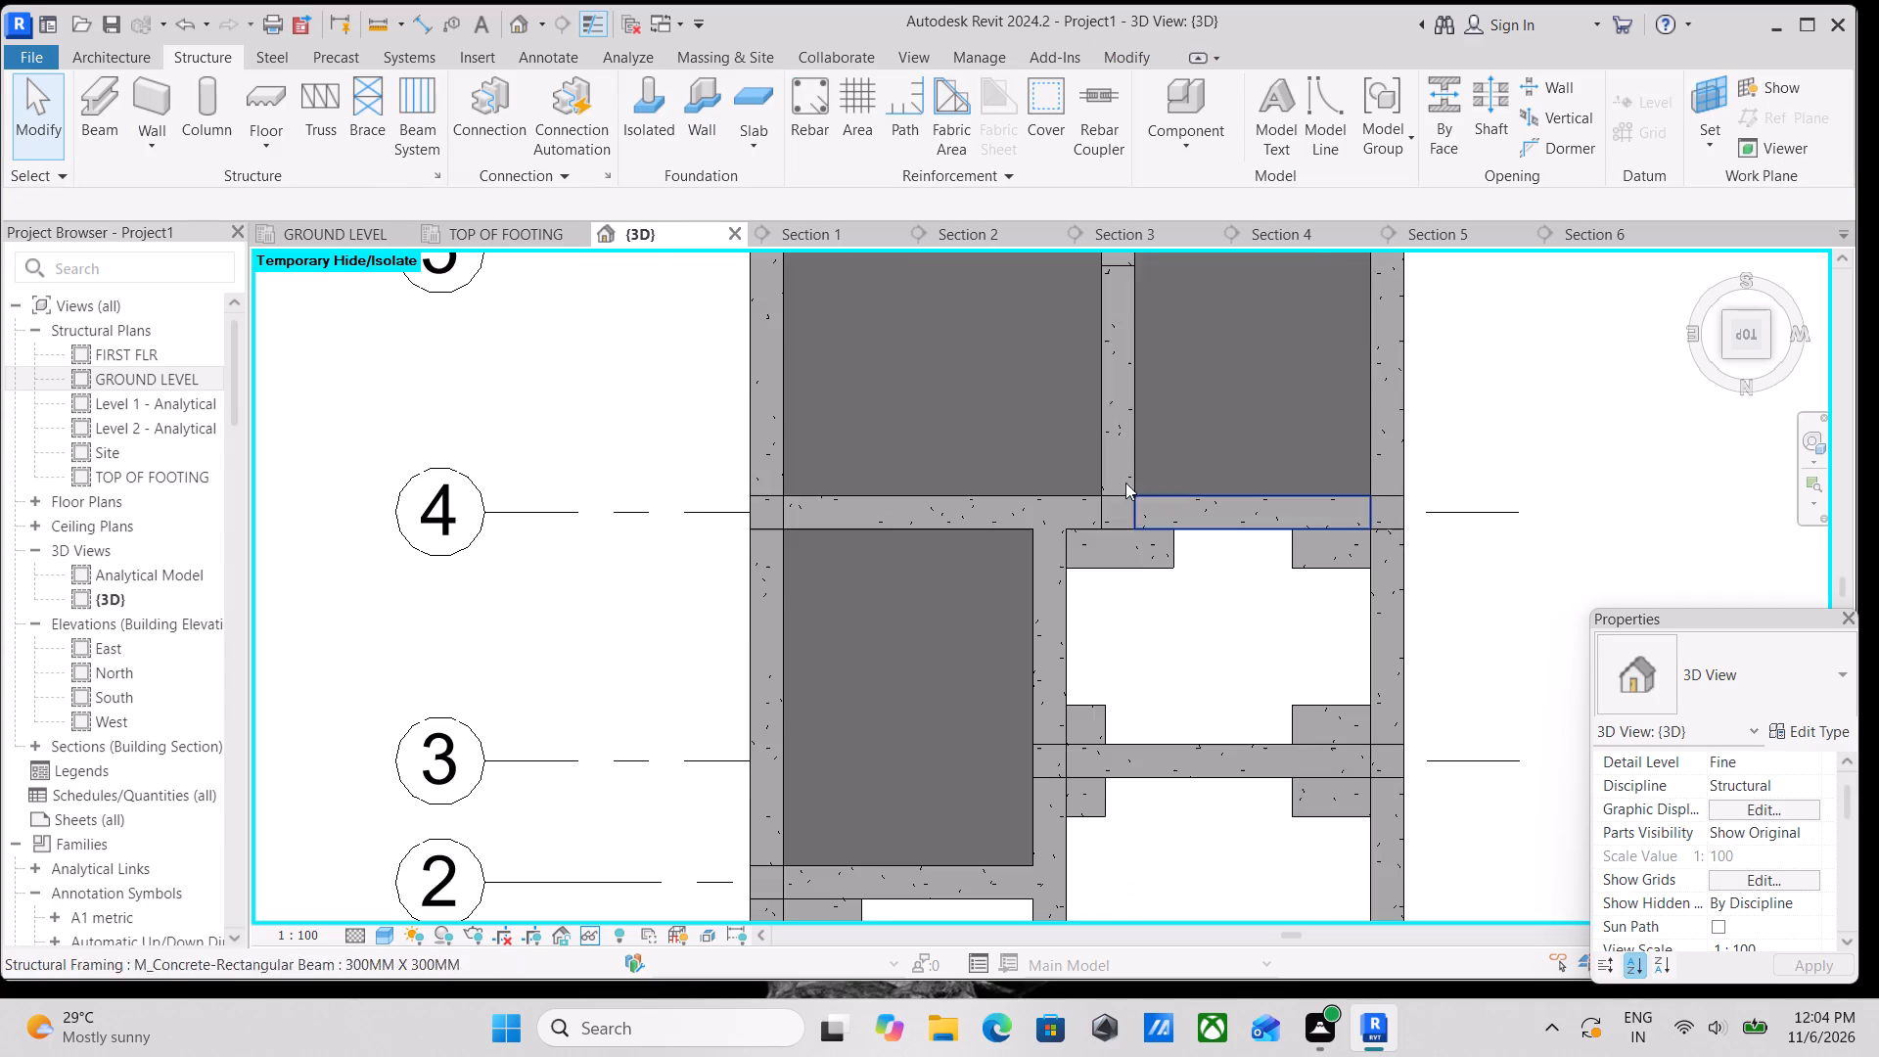
middle_click_drag(1117, 429, 1087, 513)
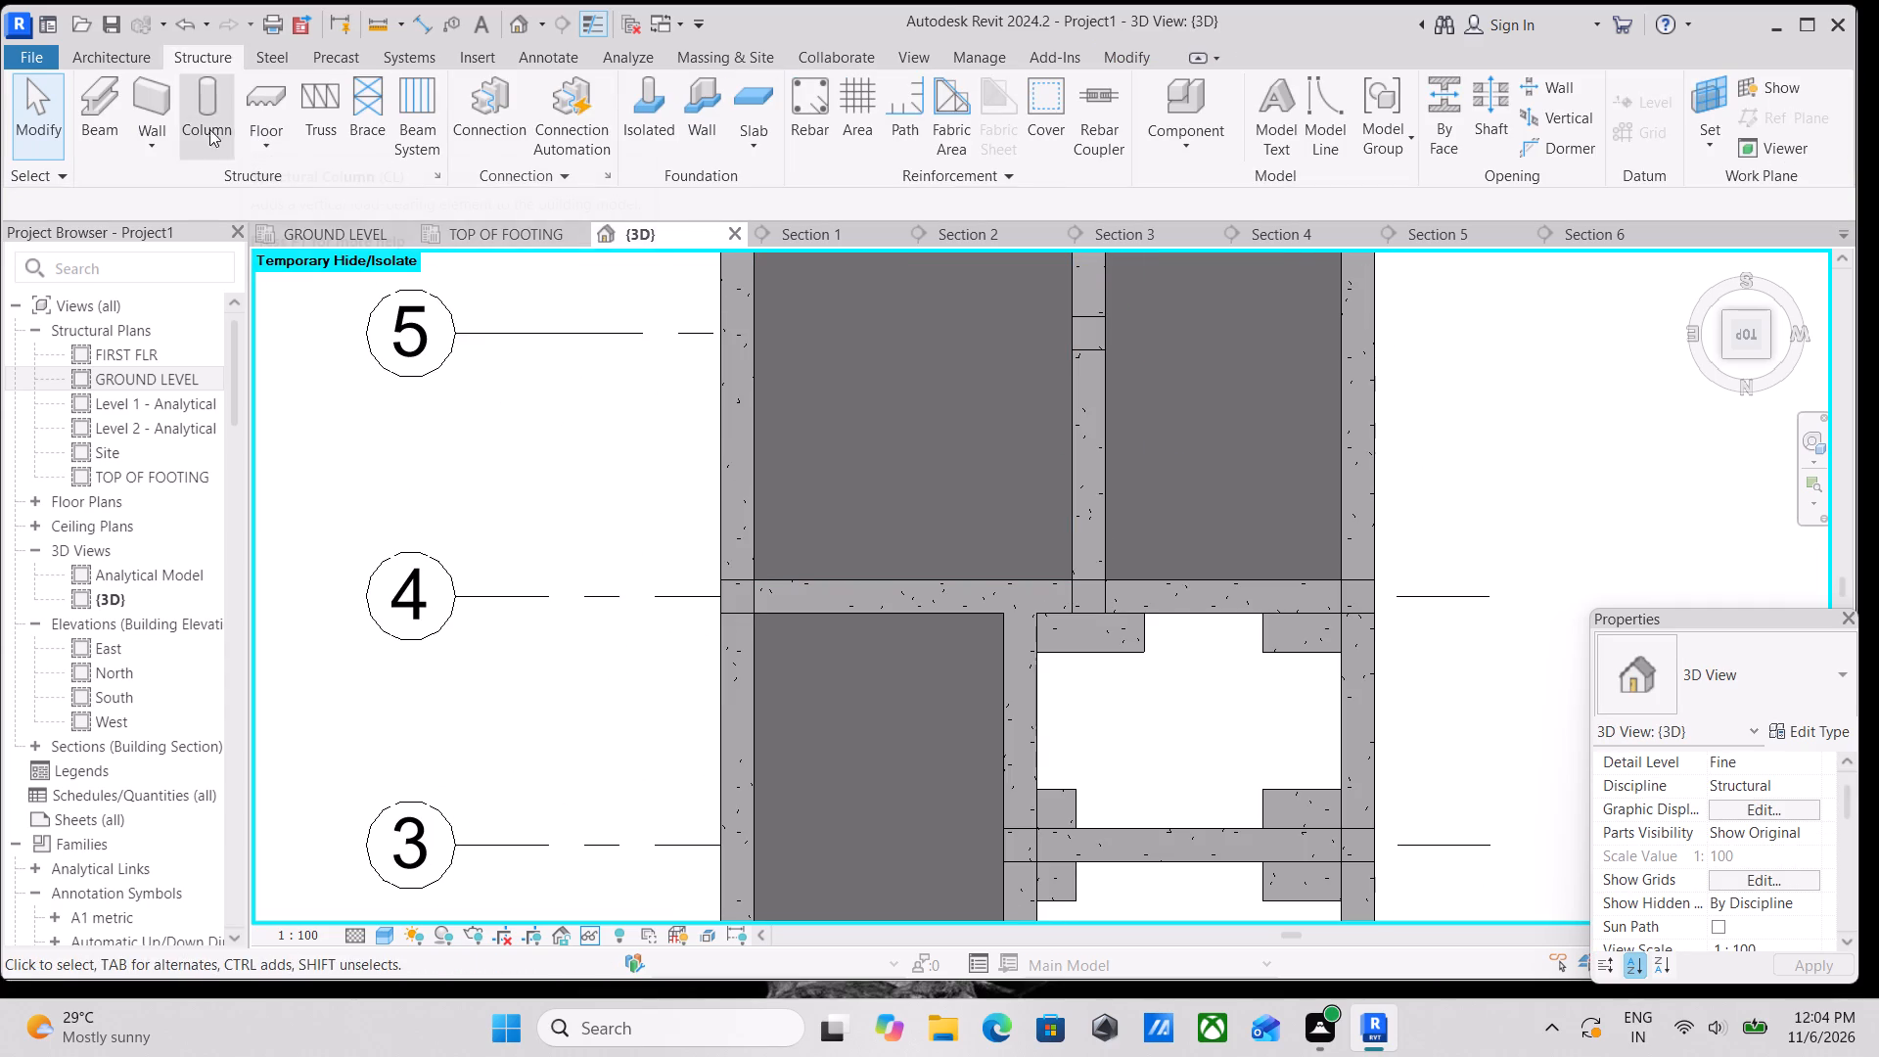
left_click(249, 139)
left_click(253, 186)
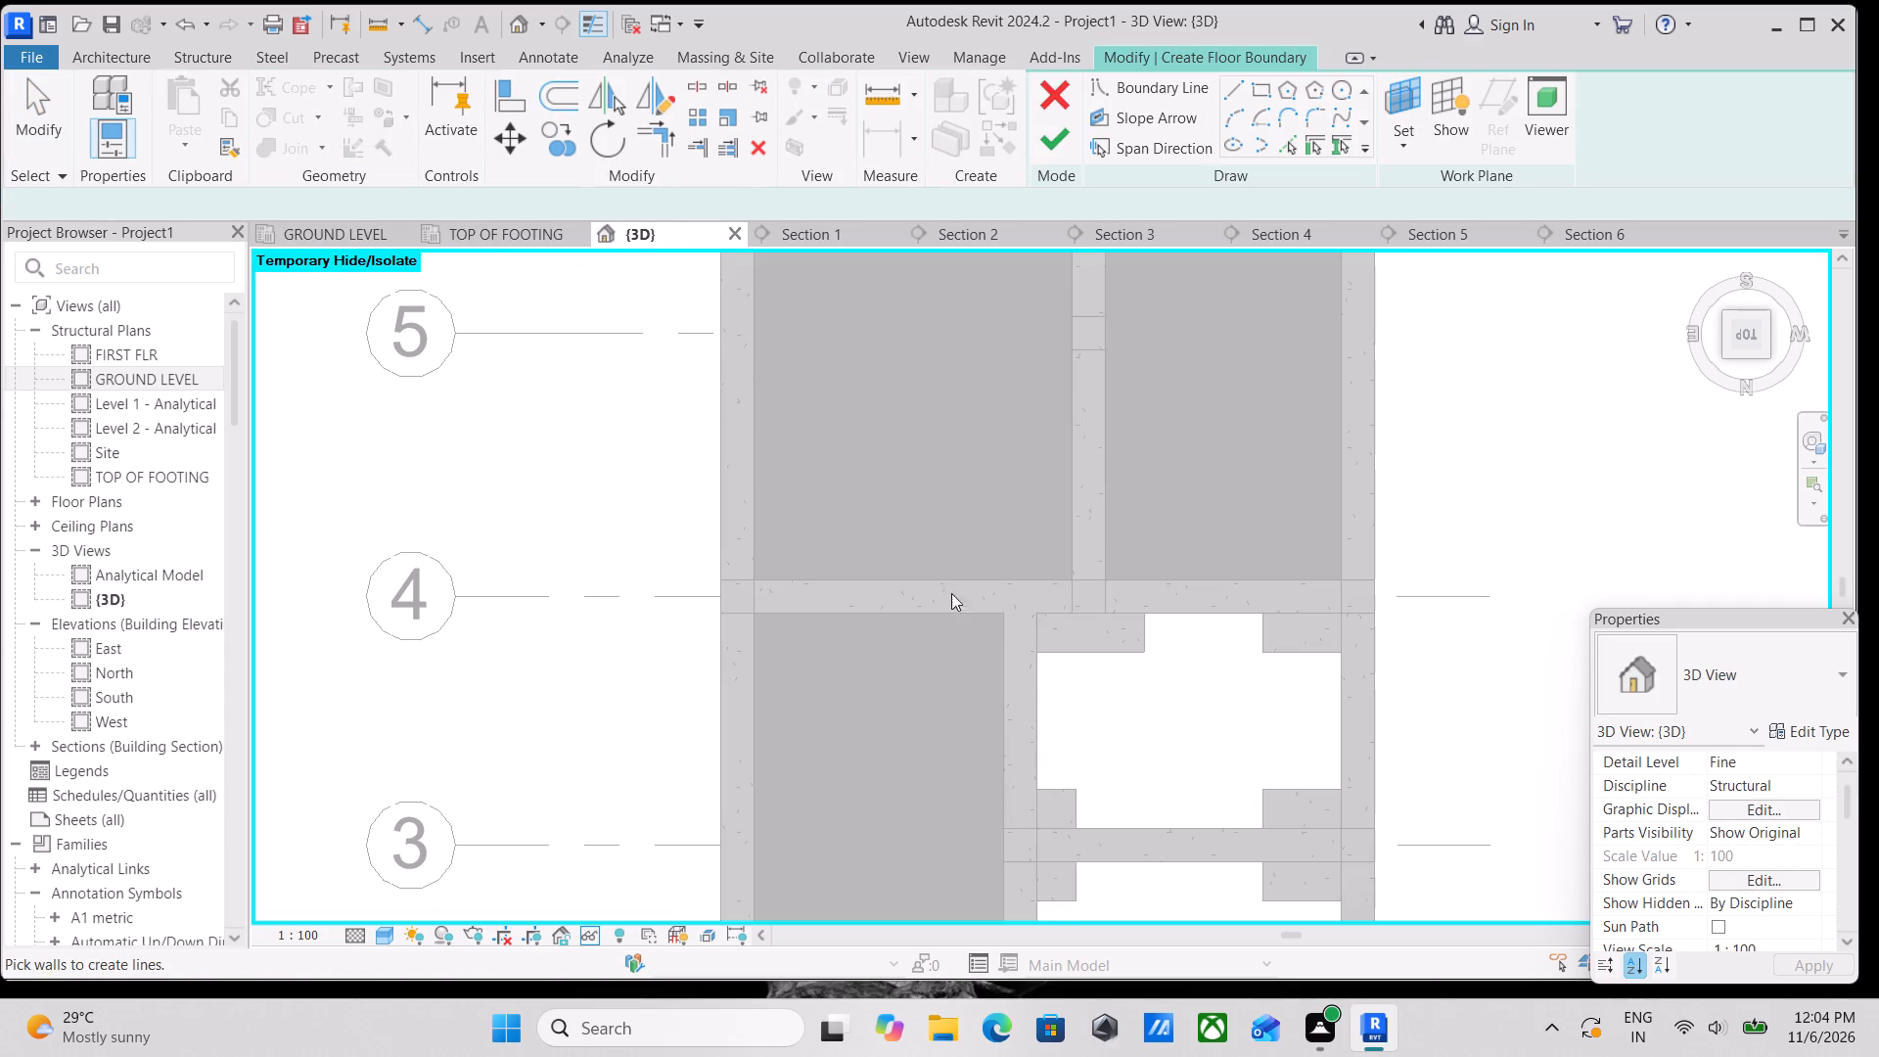
left_click(1260, 98)
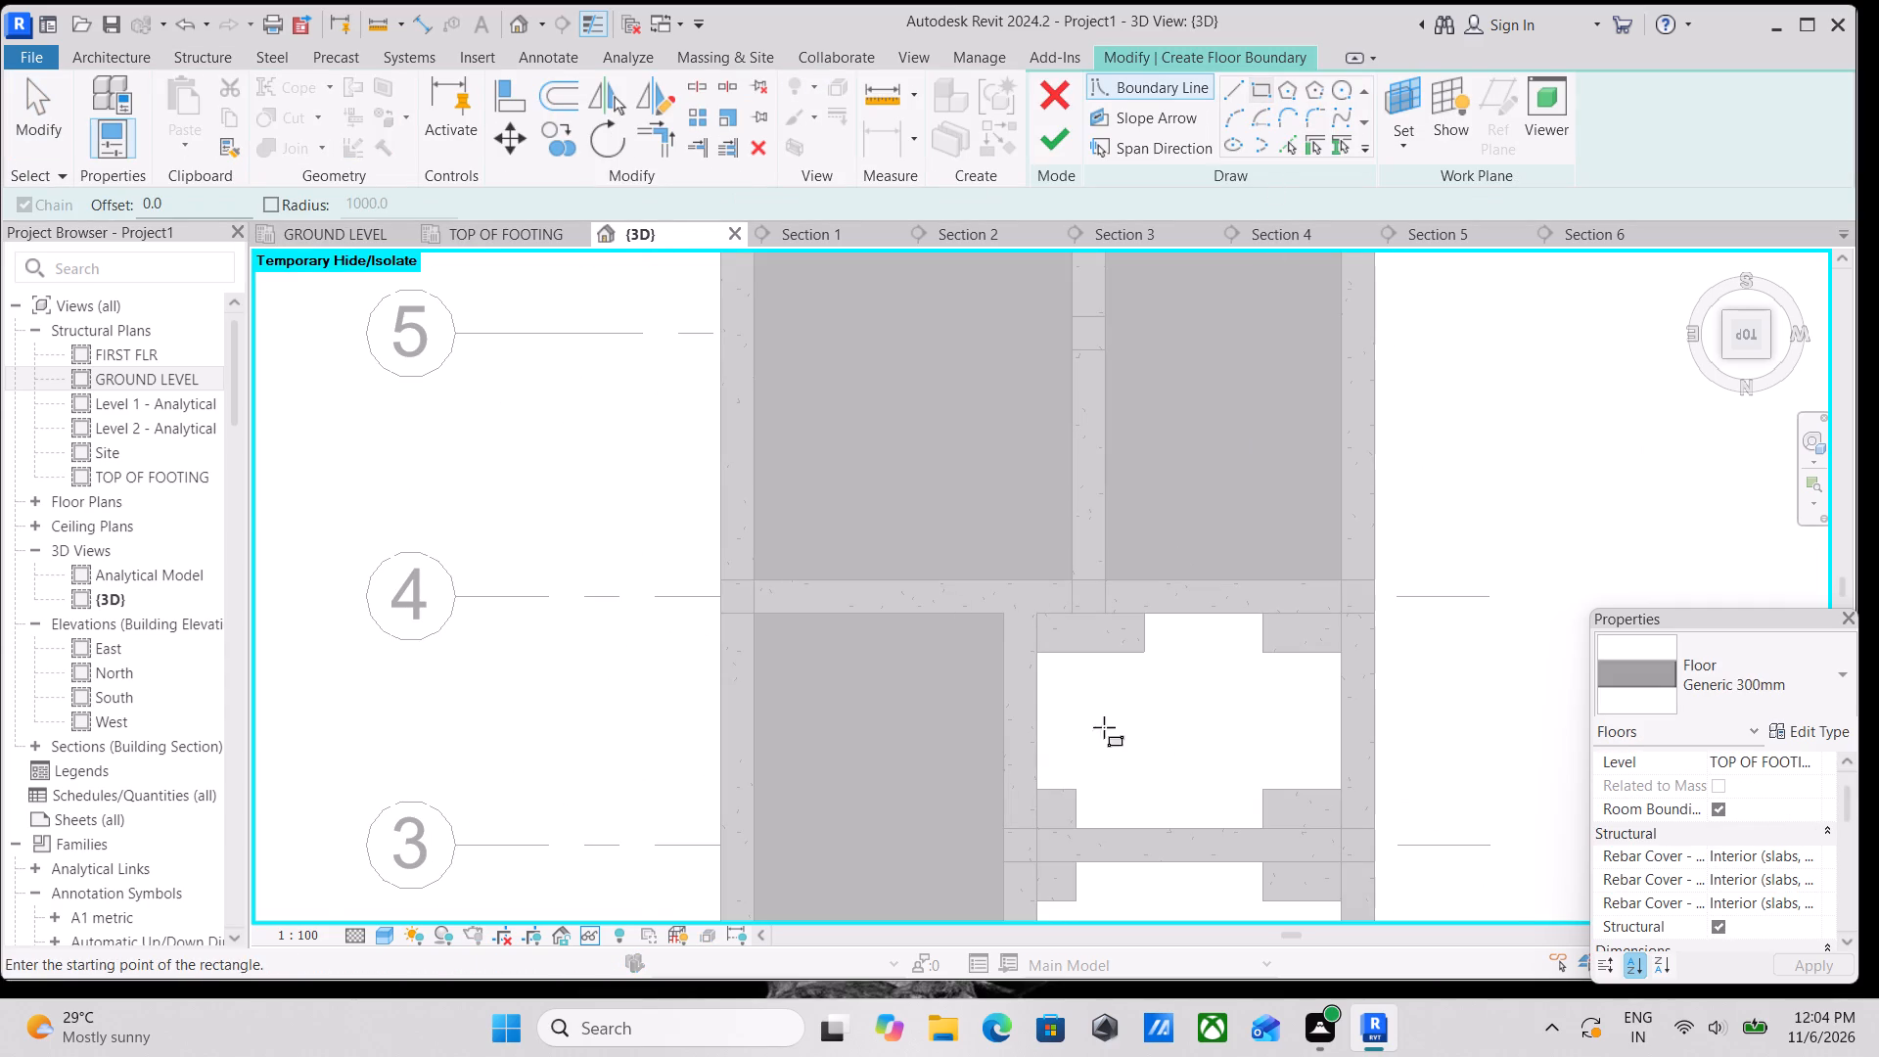
scroll(1094, 720, "up", 3)
scroll(1030, 602, "up", 1)
left_click(1006, 550)
middle_click_drag(1285, 813, 1108, 531)
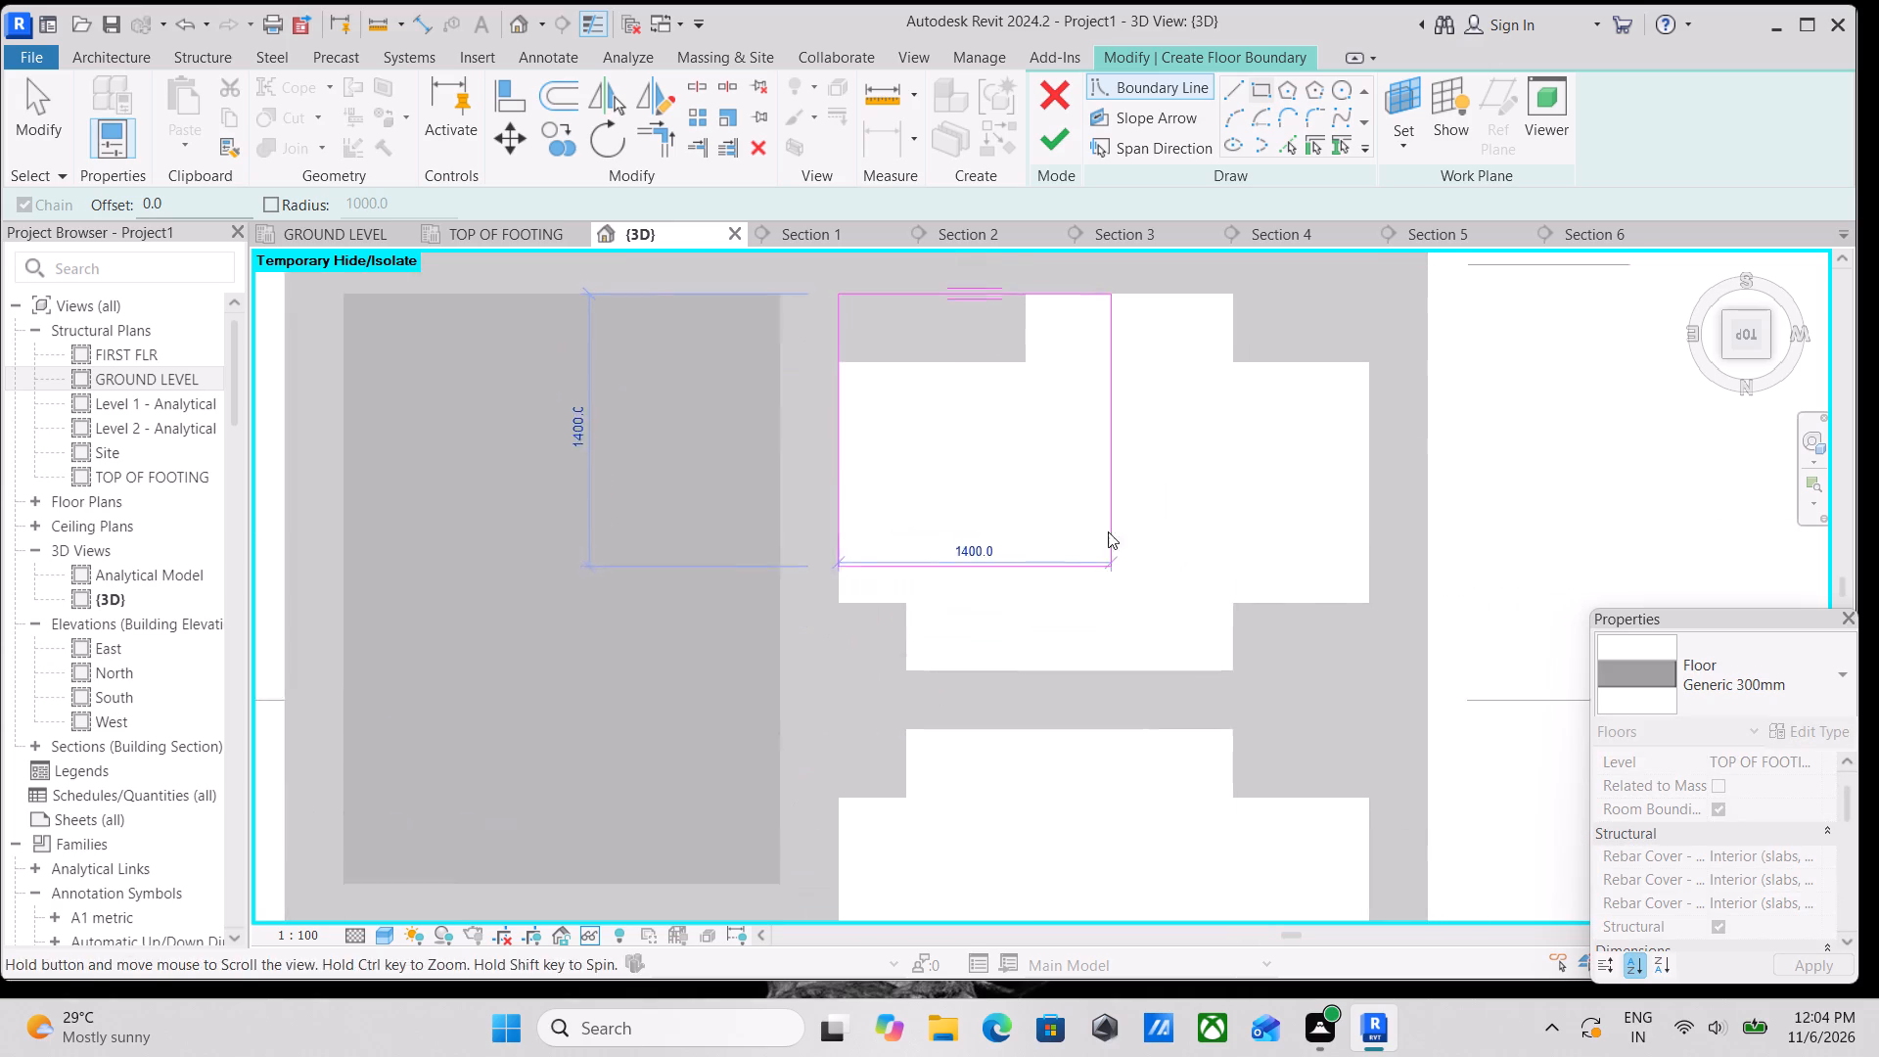
middle_click_drag(1108, 531, 1109, 533)
left_click(1359, 652)
Set the floor's level to GROUND LEVEL and finish its sketch in the grid A bay between grids 4 and 3.
middle_click_drag(1241, 509, 1260, 650)
left_click(1824, 757)
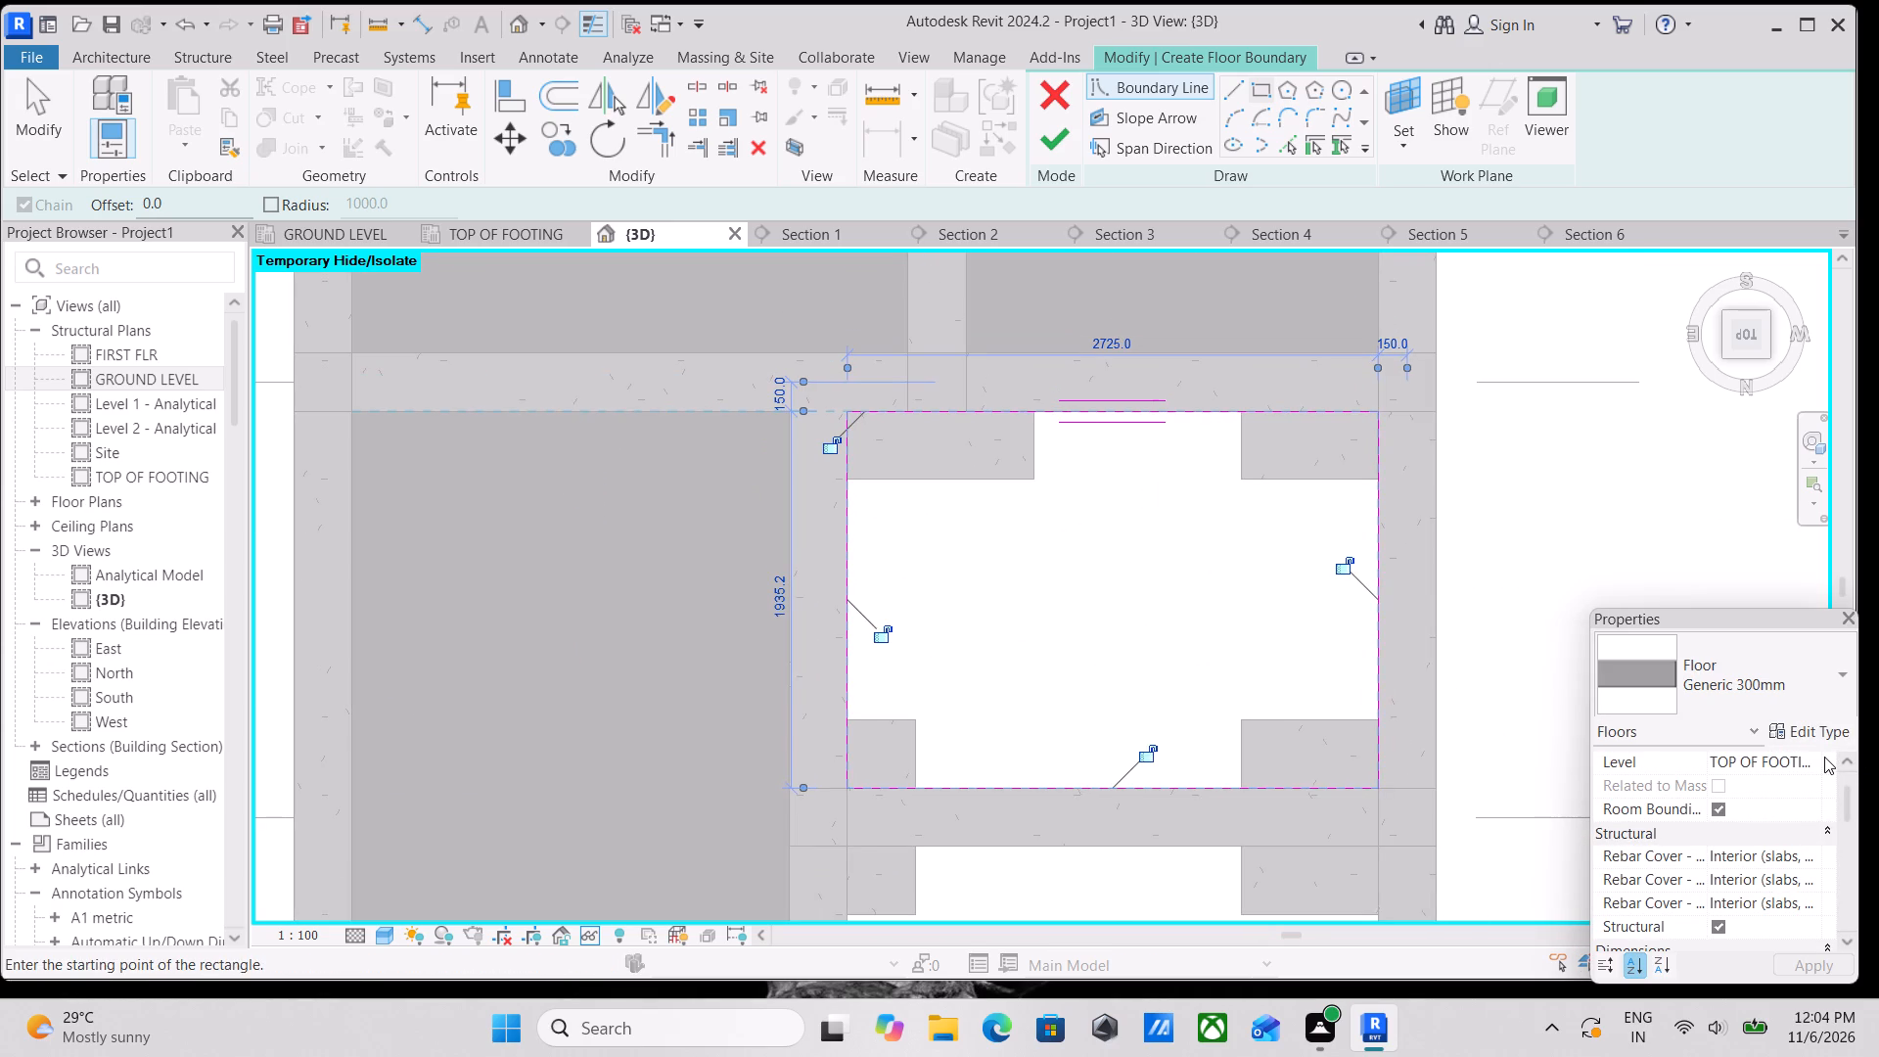
left_click(1811, 764)
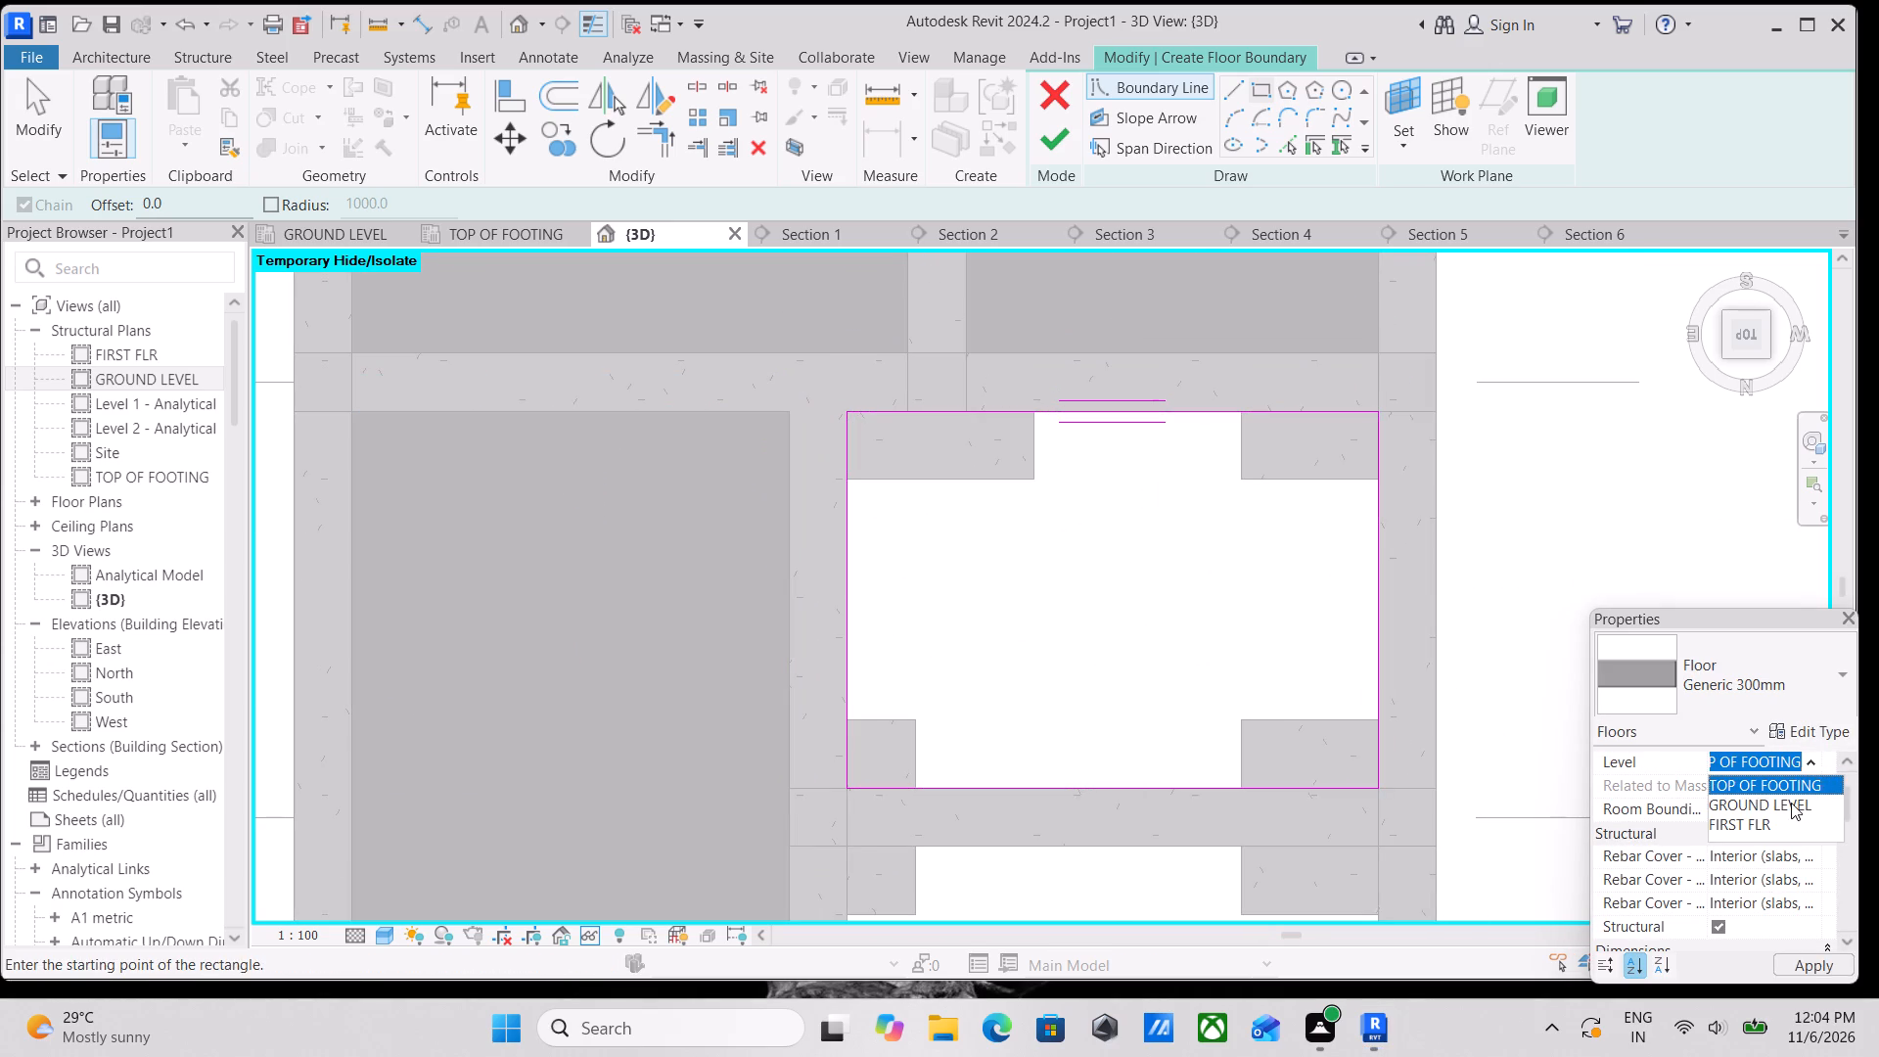
left_click(1789, 801)
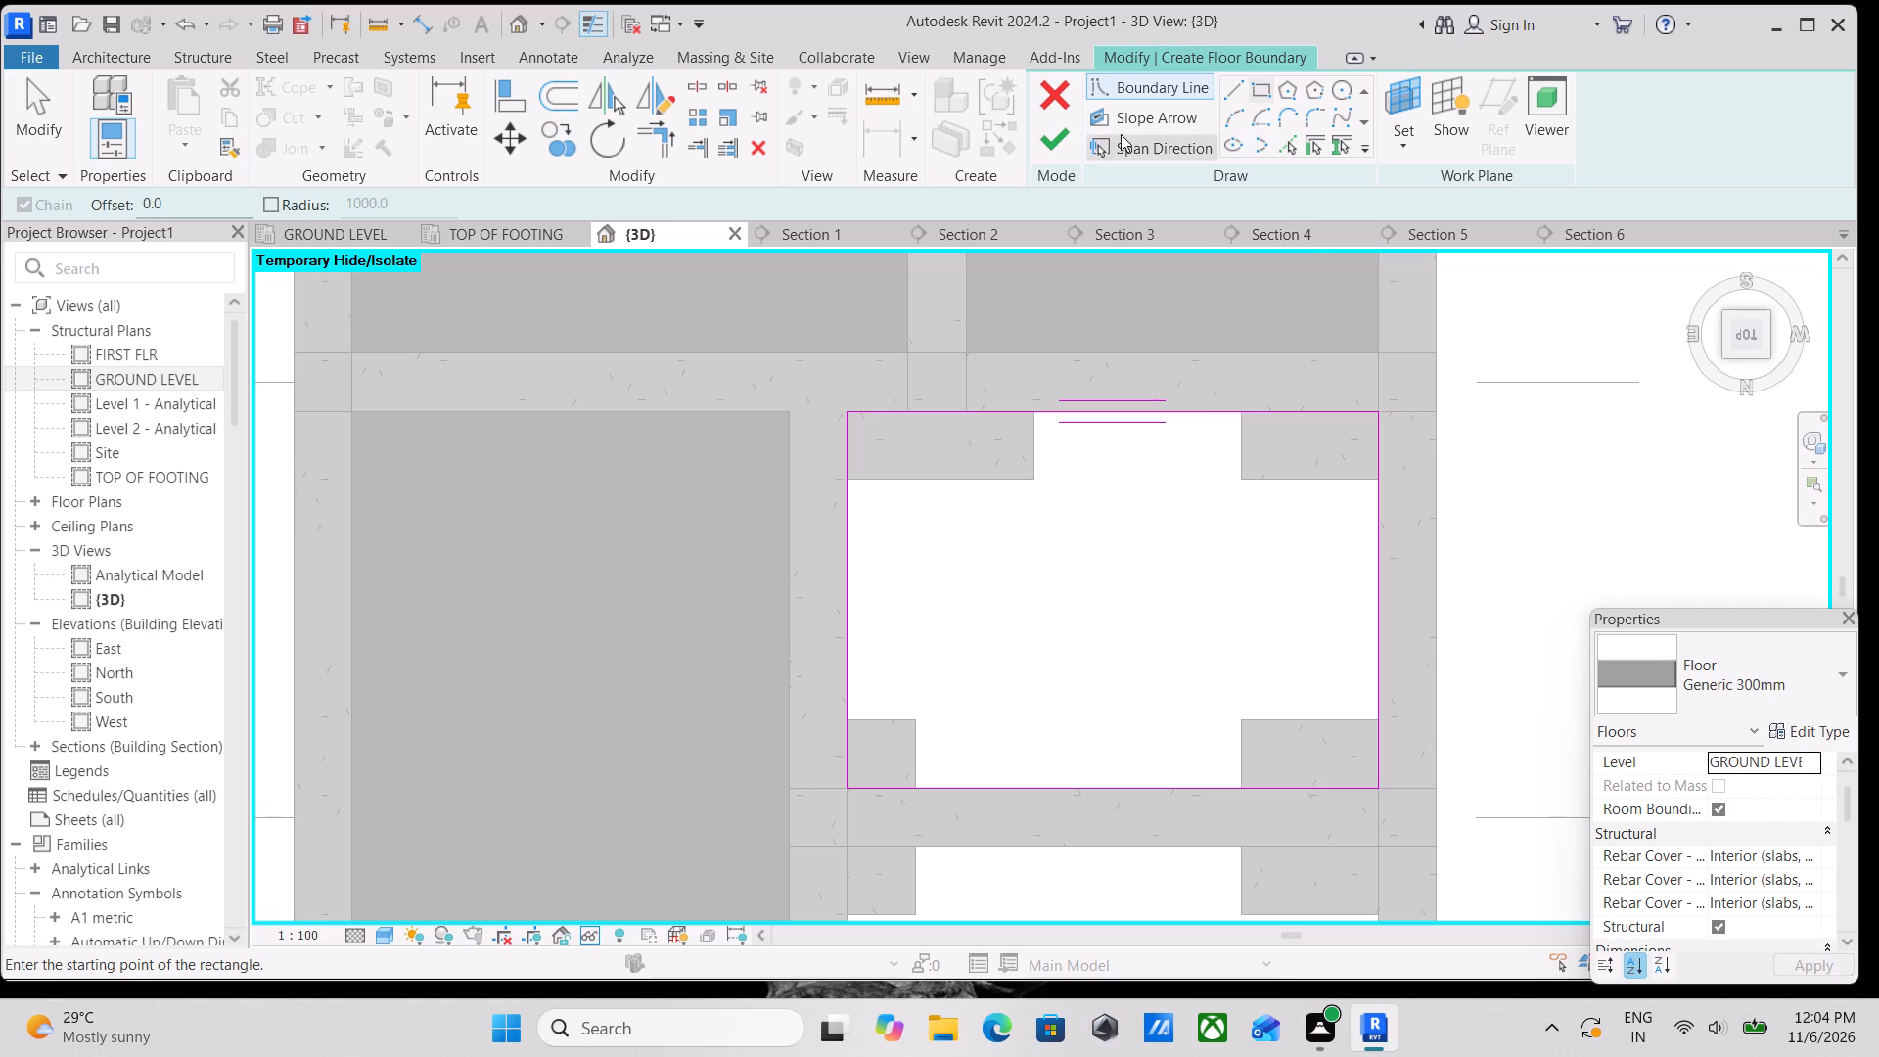
left_click(1057, 139)
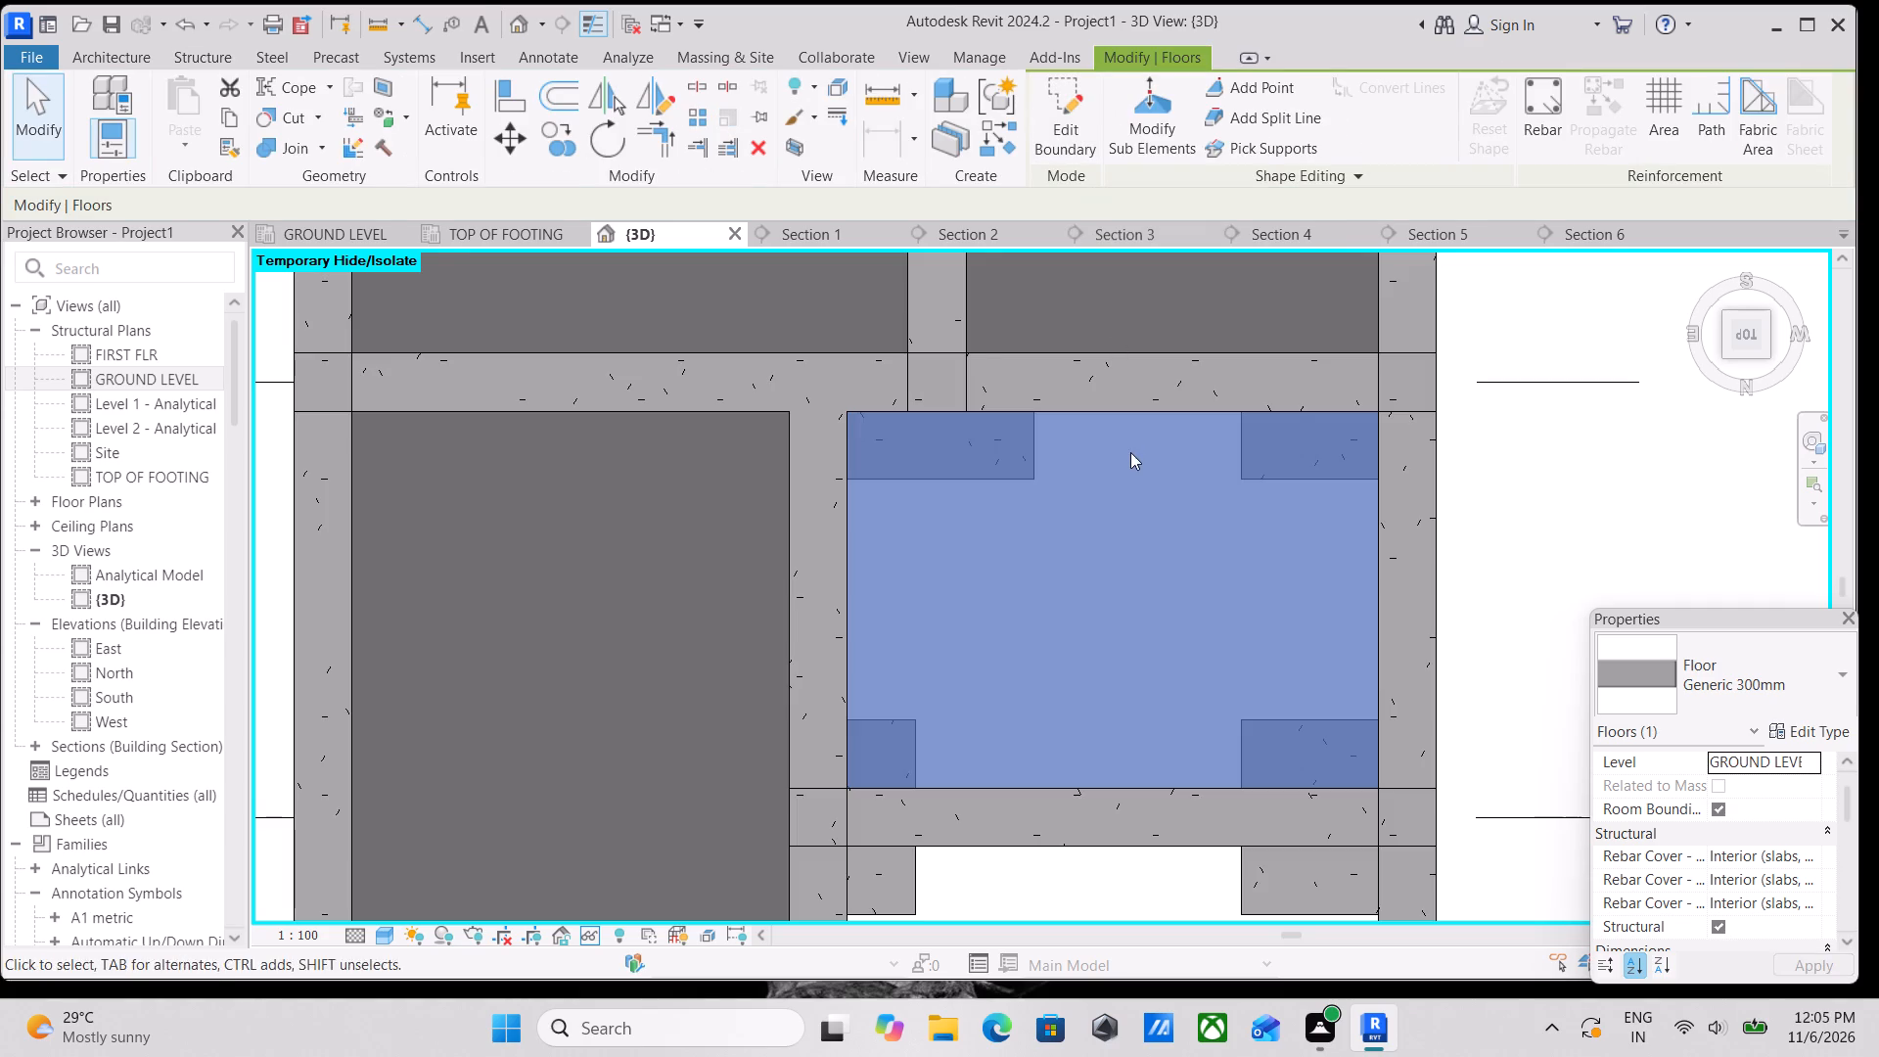
scroll(1130, 452, "down", 4)
middle_click_drag(1129, 551, 1286, 452)
scroll(1220, 558, "down", 2)
scroll(1213, 688, "up", 2)
key("Escape")
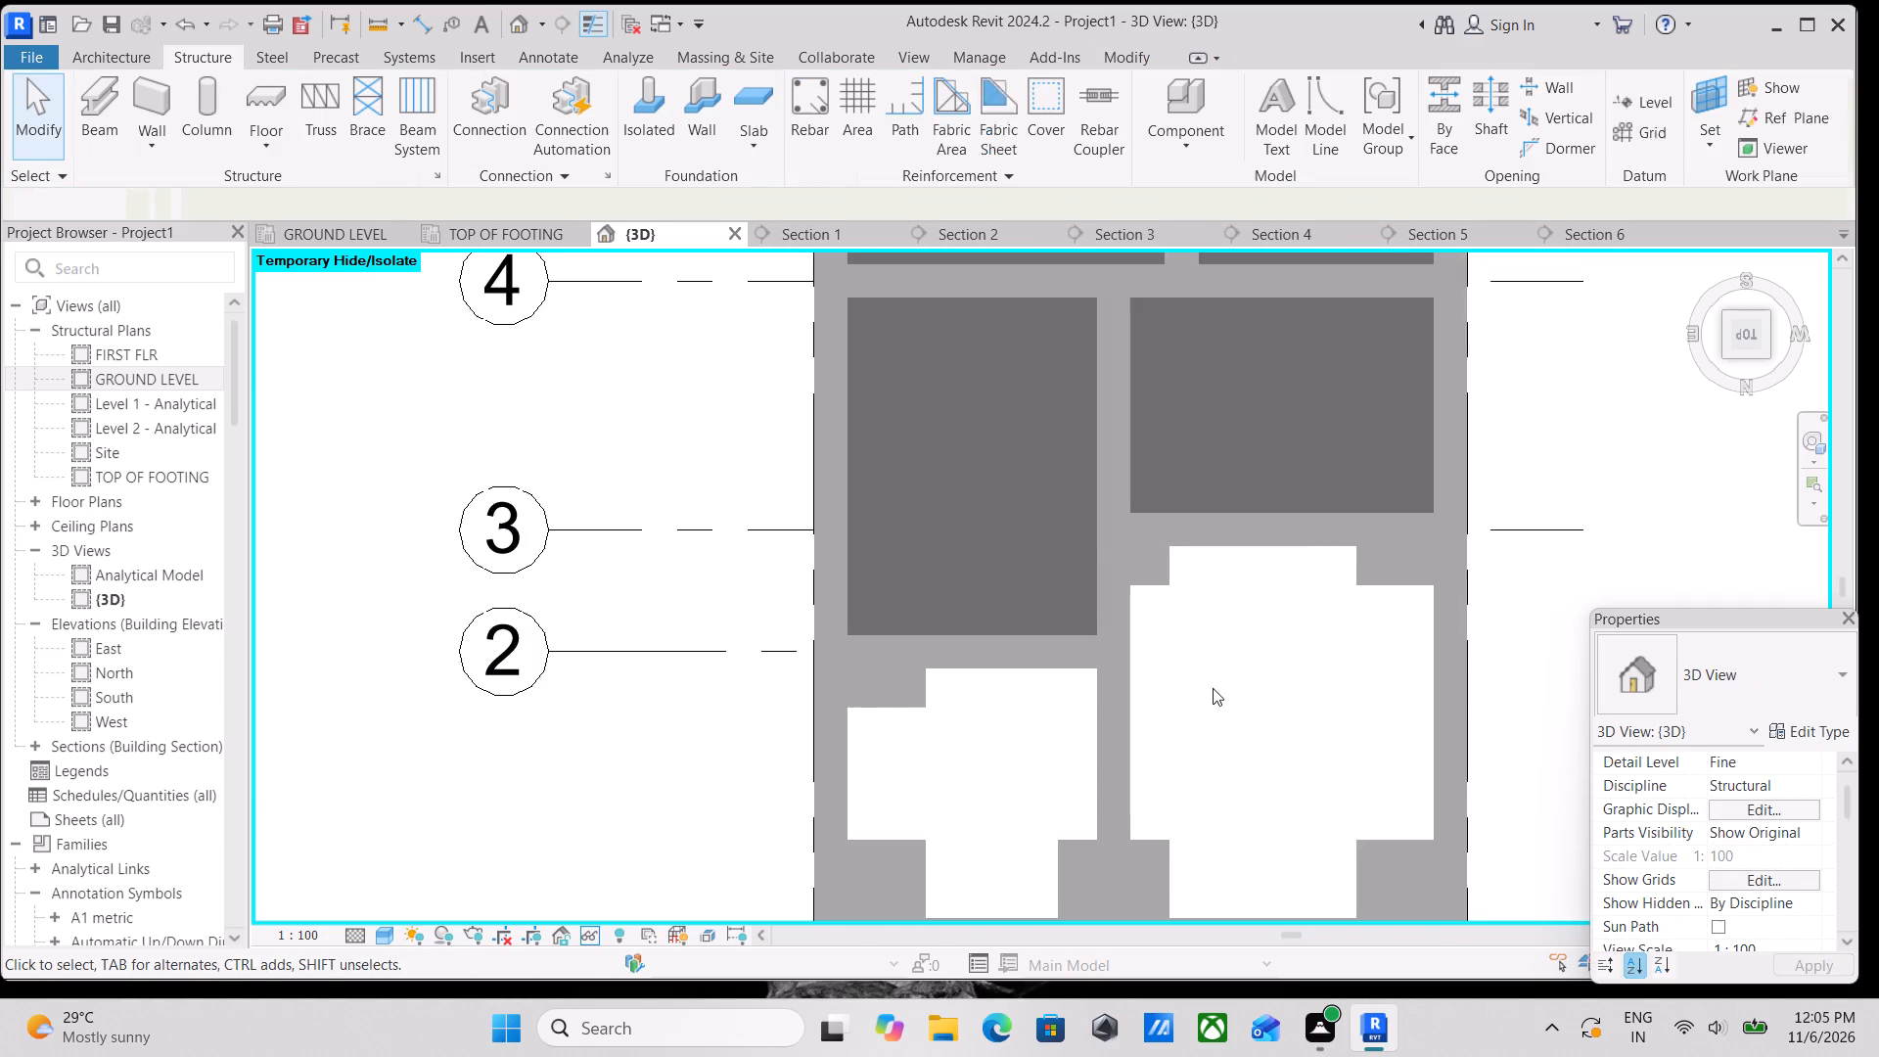
Start a structural floor and draw a rectangular boundary about 3335 mm long between the beams in the grid A–B bay from grid 3 to grid 1.
middle_click_drag(1216, 620, 1295, 694)
middle_click_drag(1311, 515, 1328, 596)
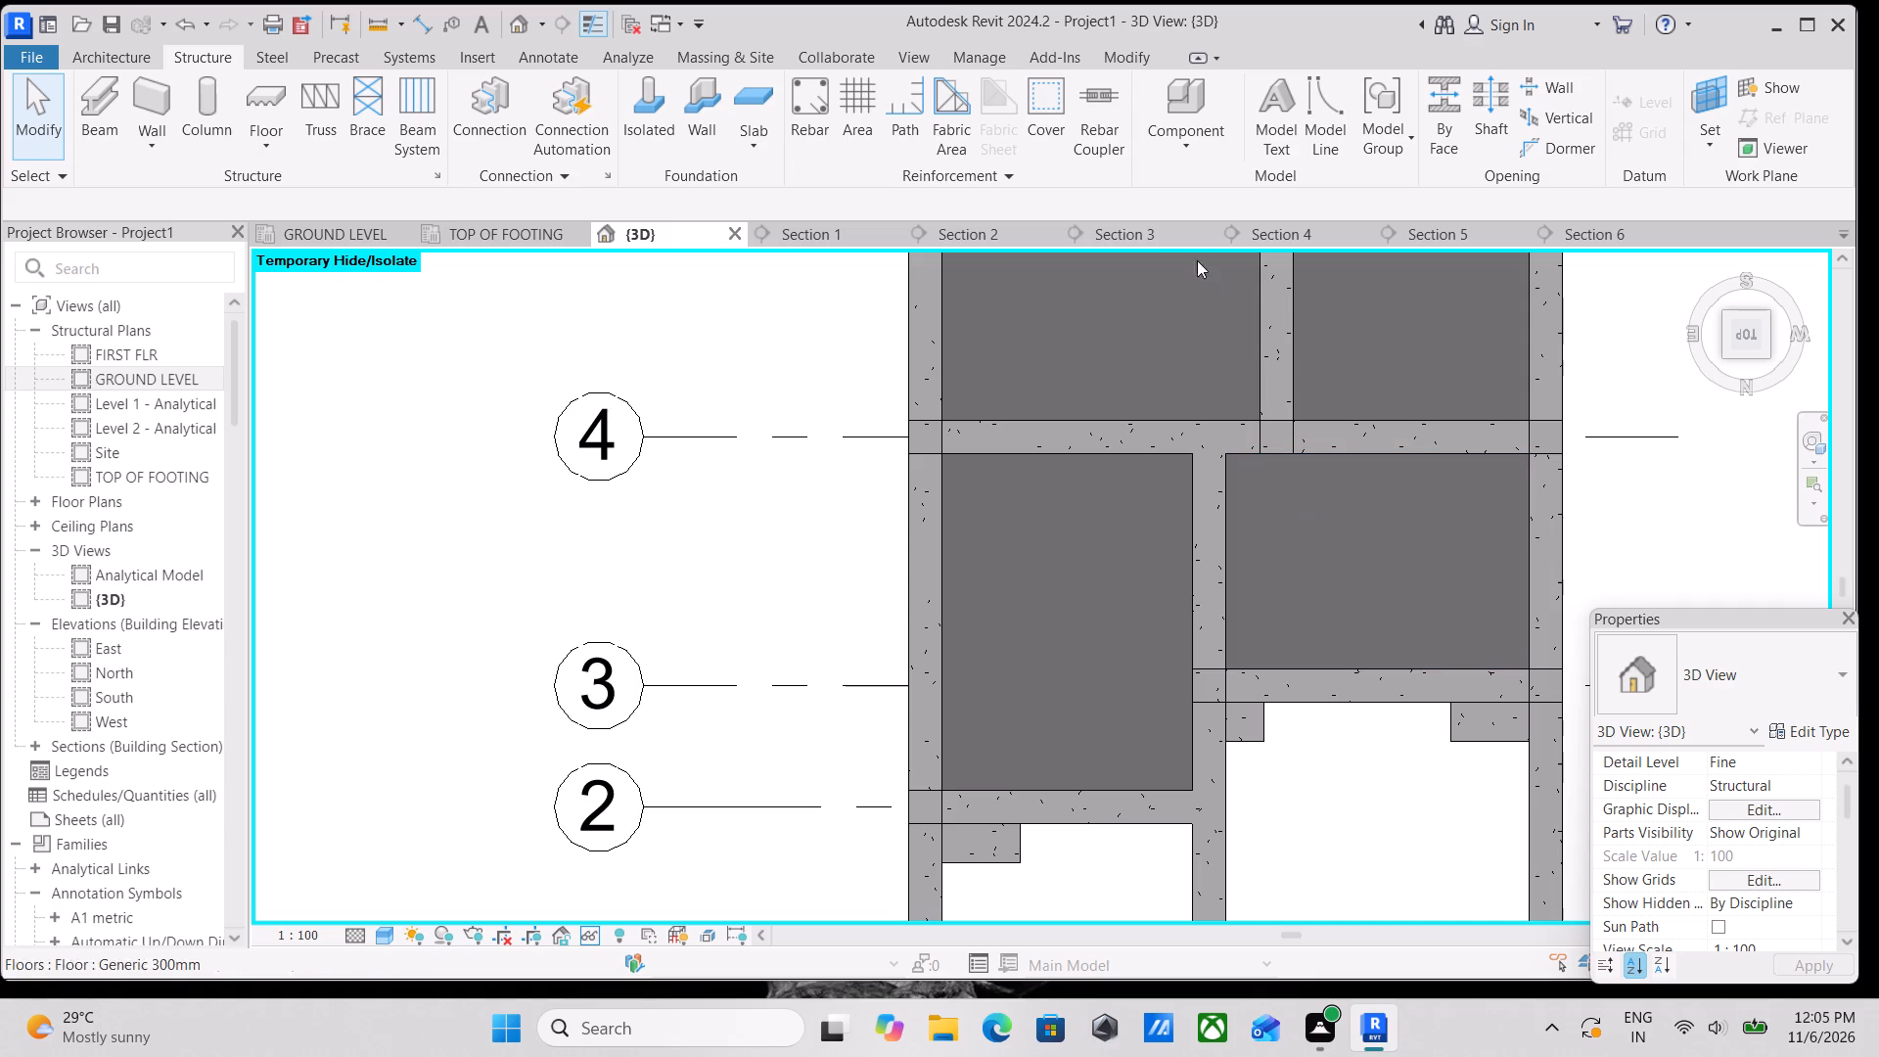
left_click(115, 52)
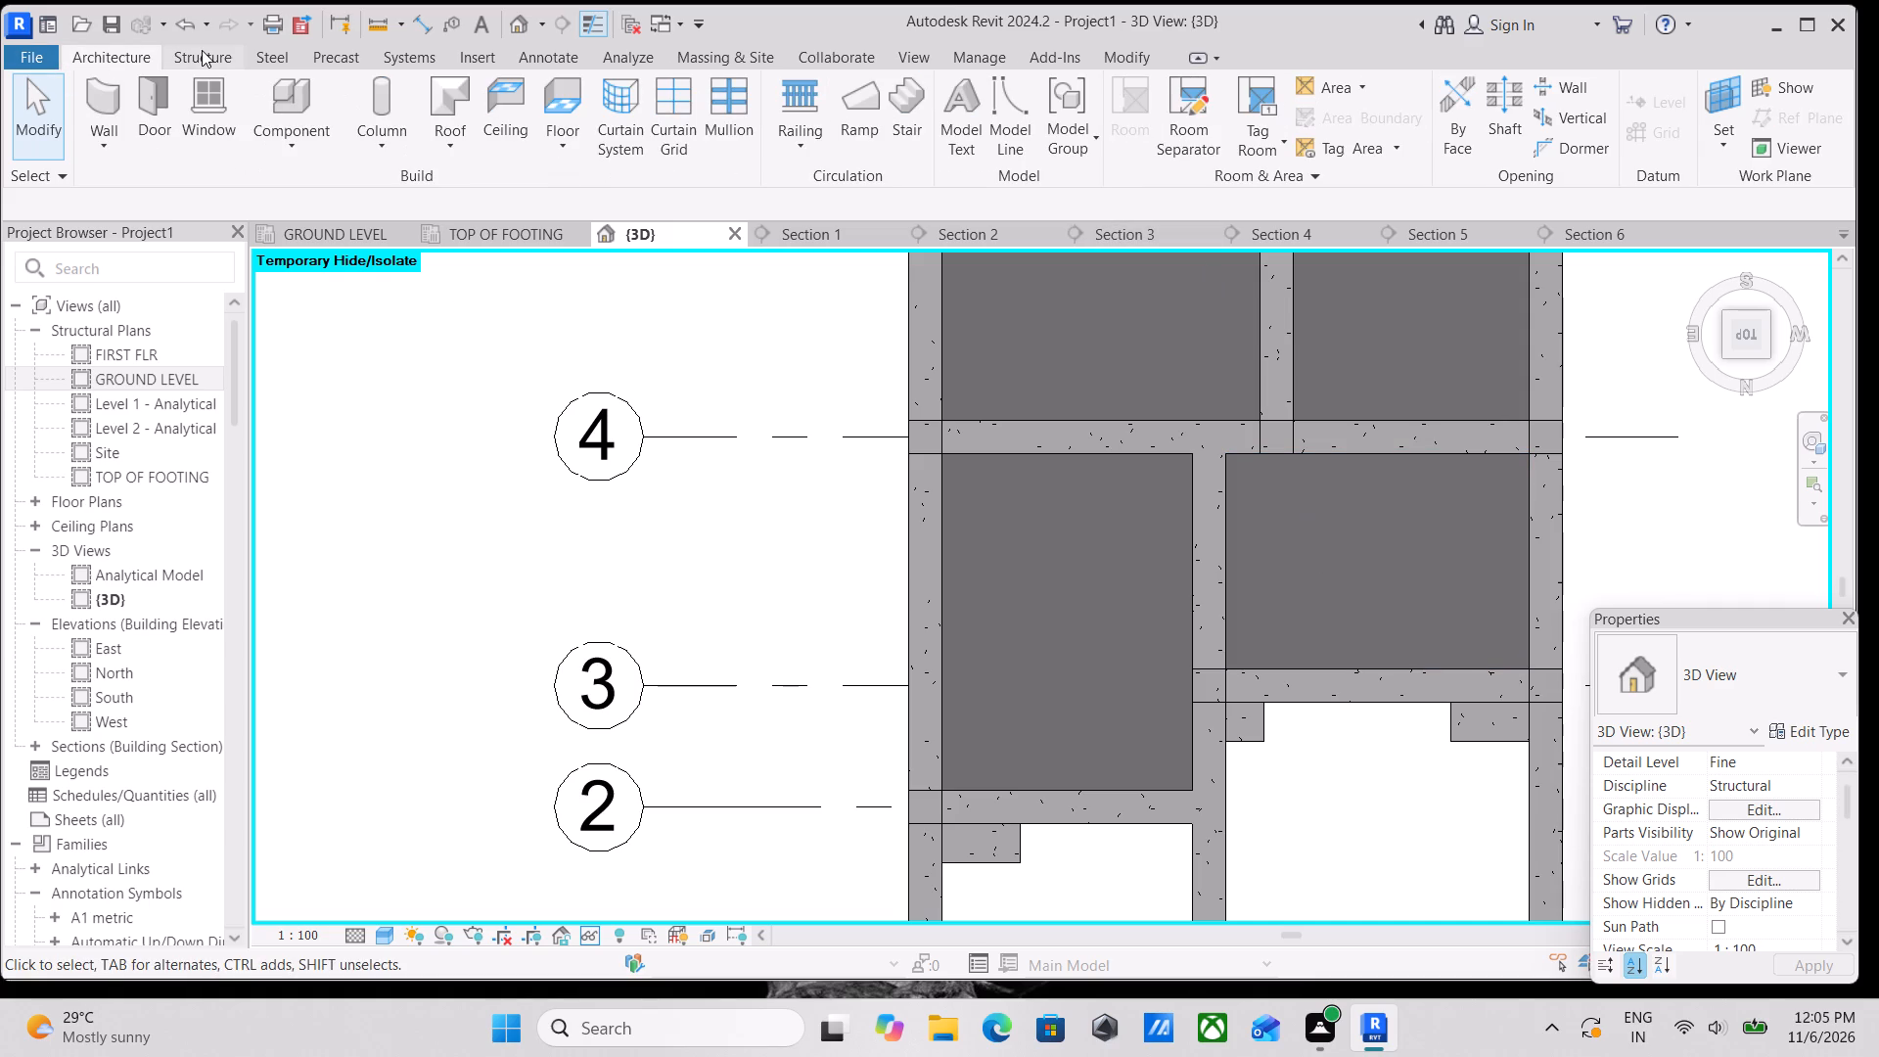
left_click(298, 137)
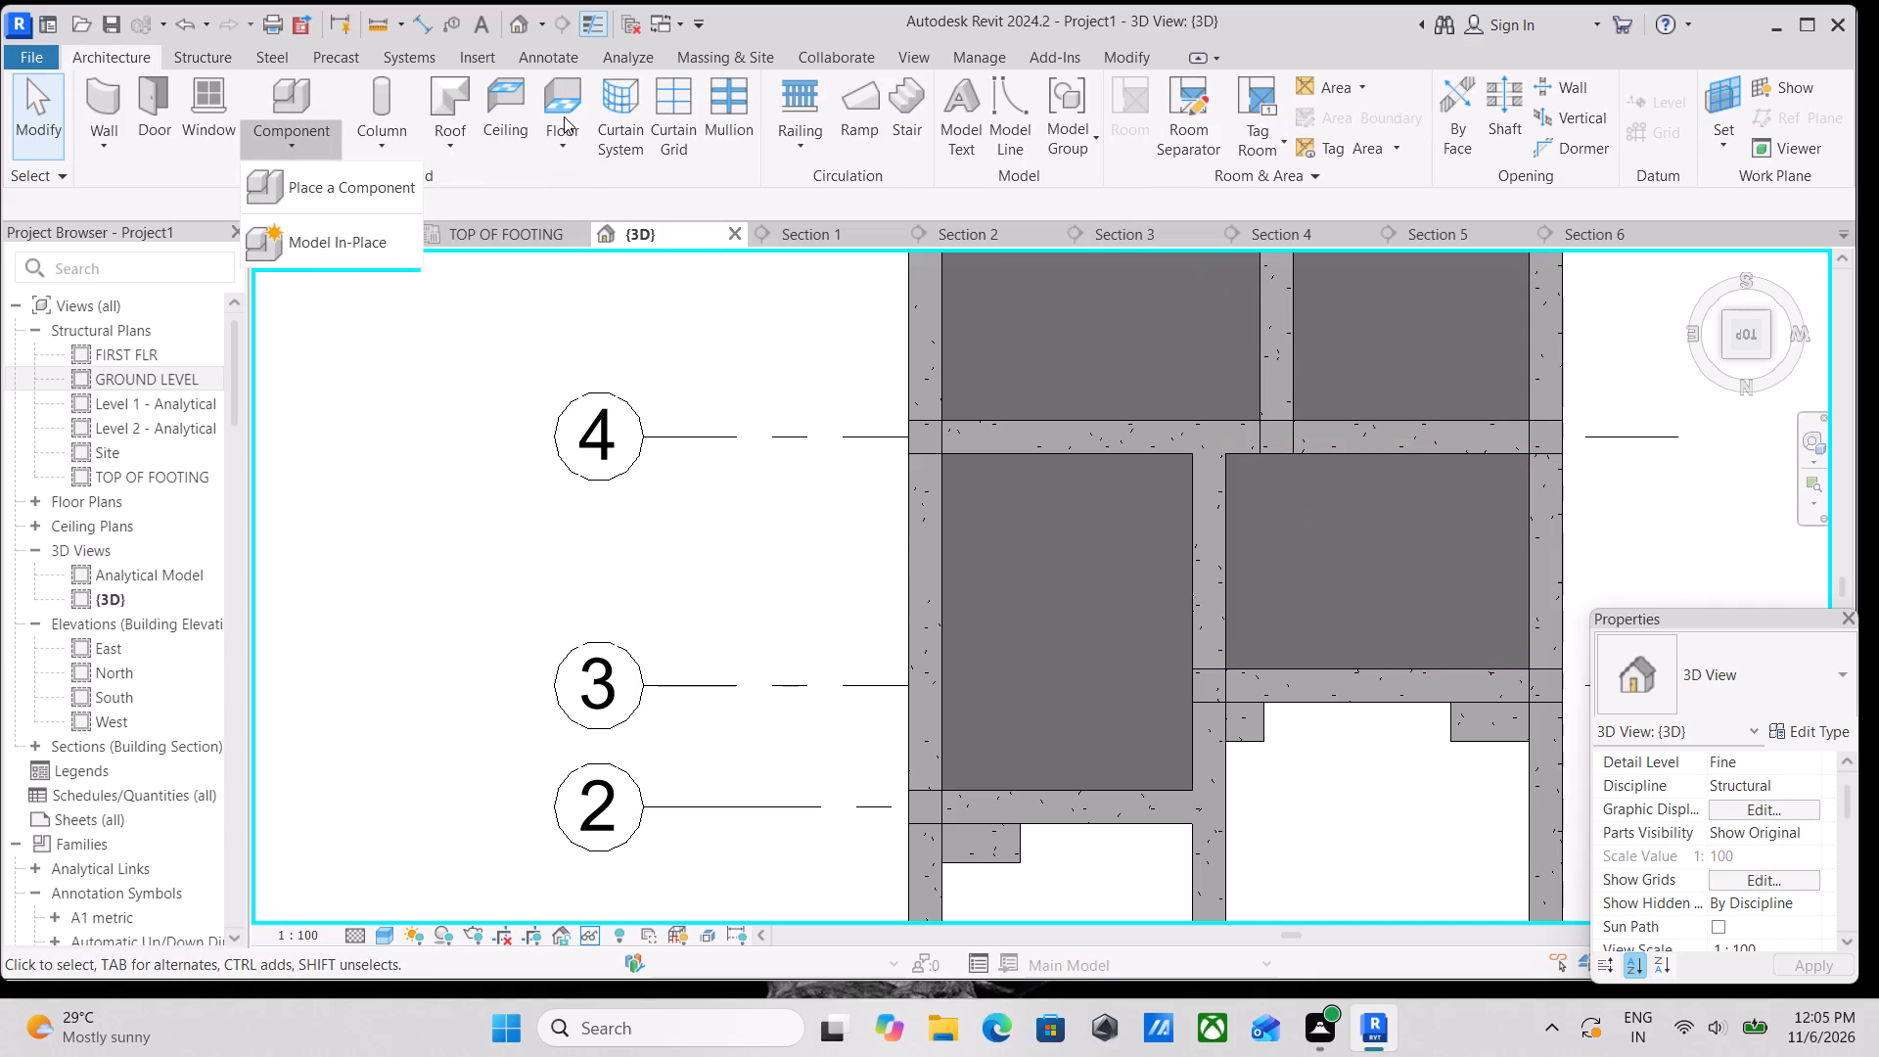
left_click(211, 52)
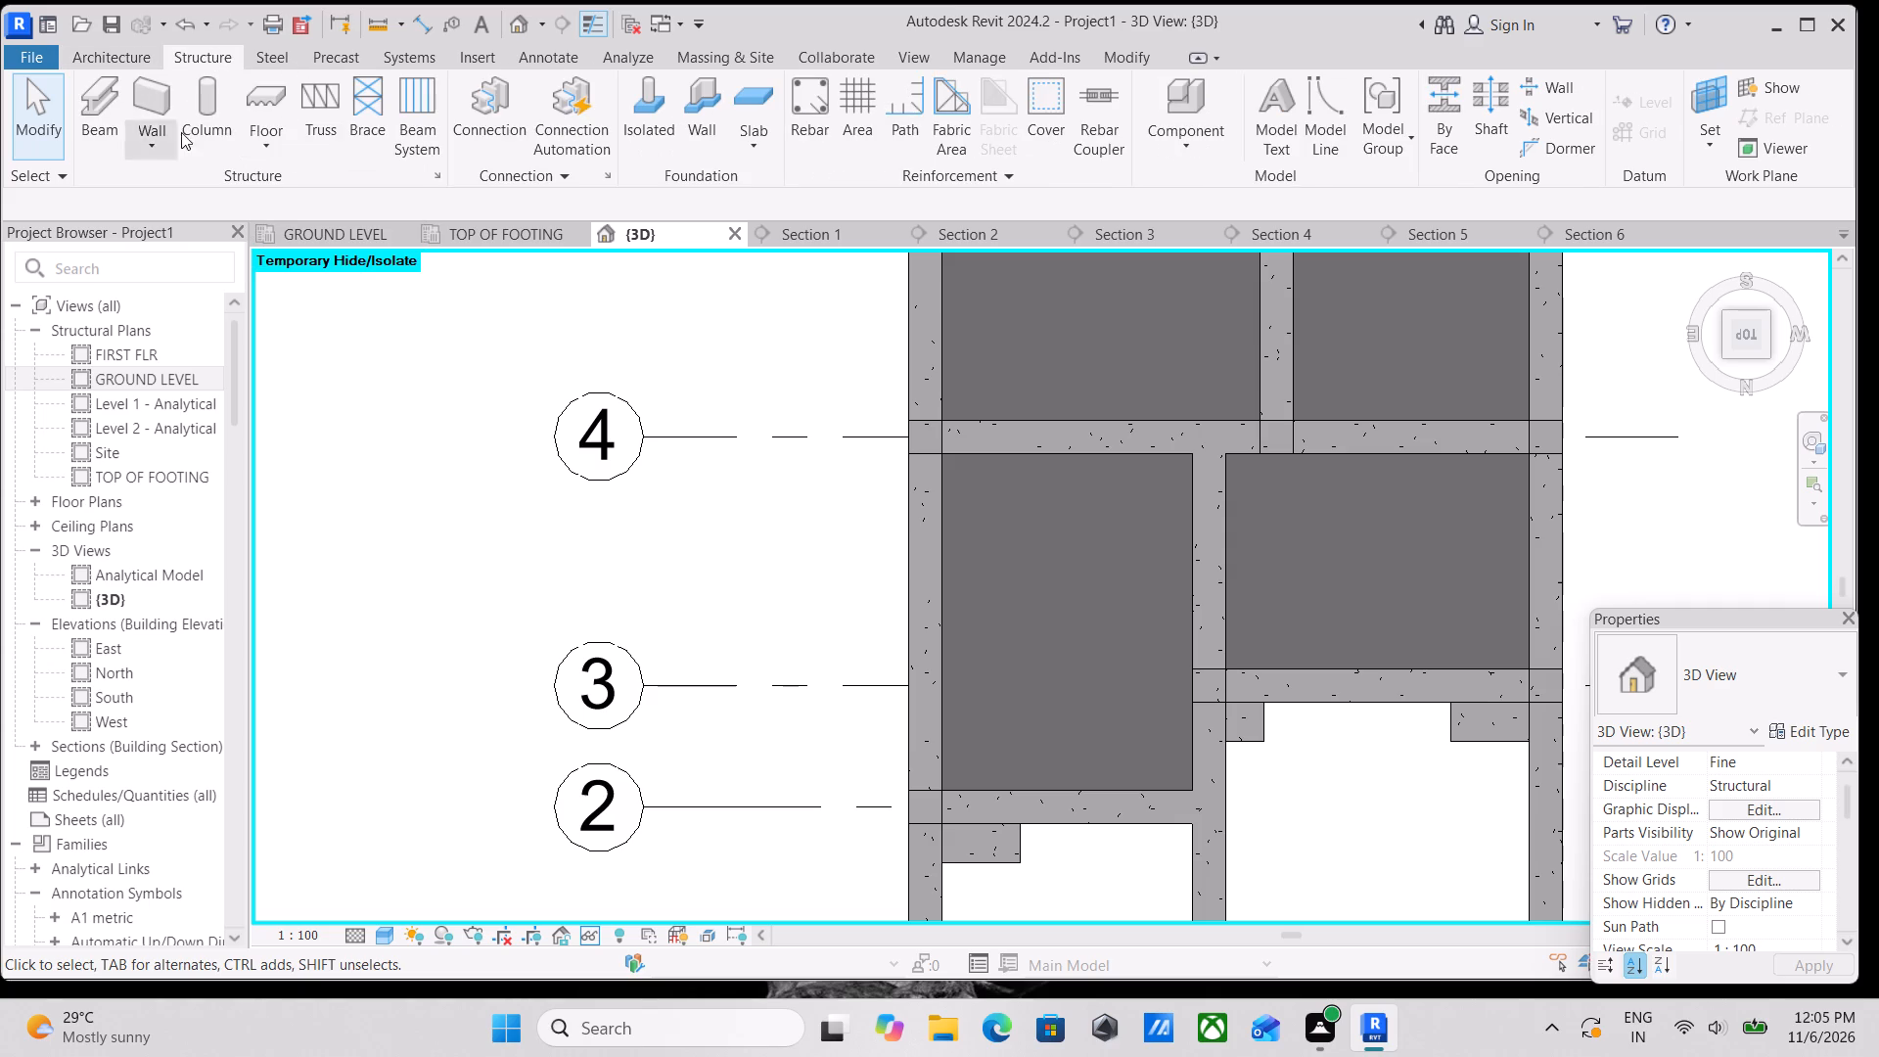
left_click(285, 151)
left_click(323, 191)
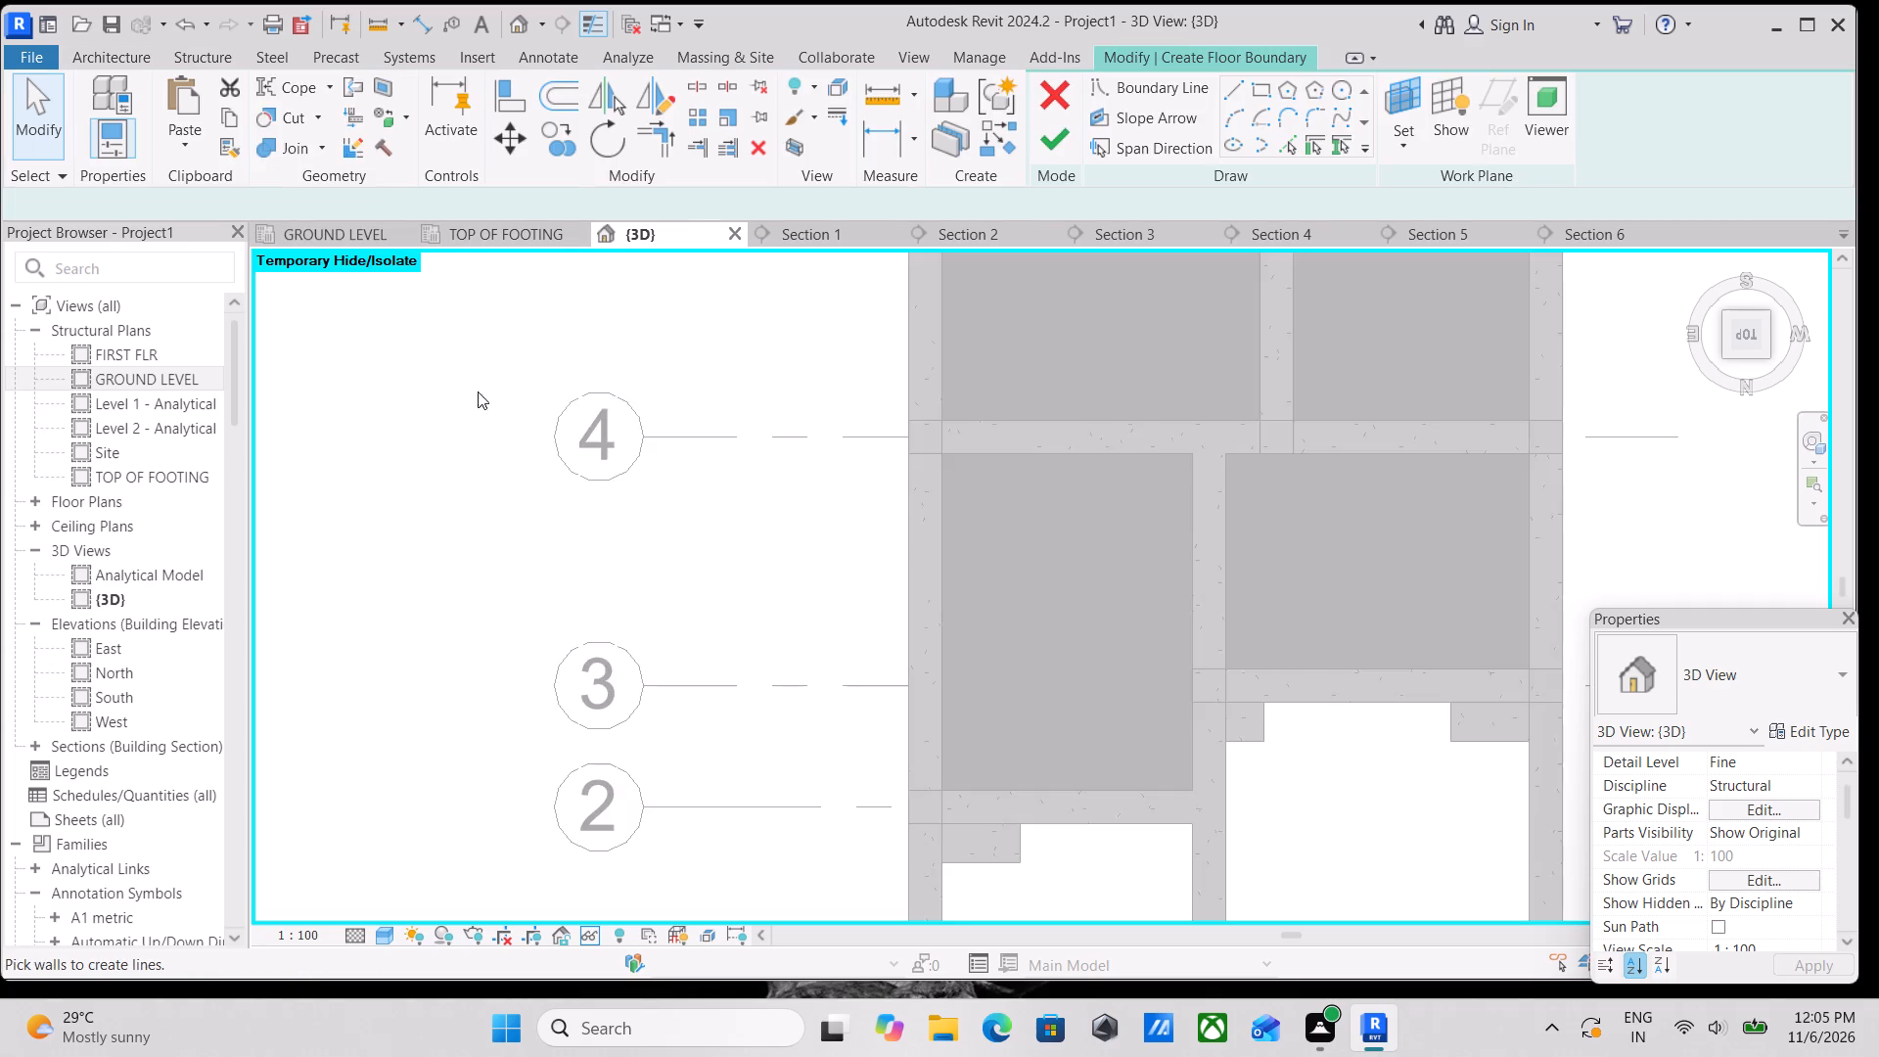
scroll(1061, 461, "down", 2)
middle_click_drag(1127, 462, 700, 393)
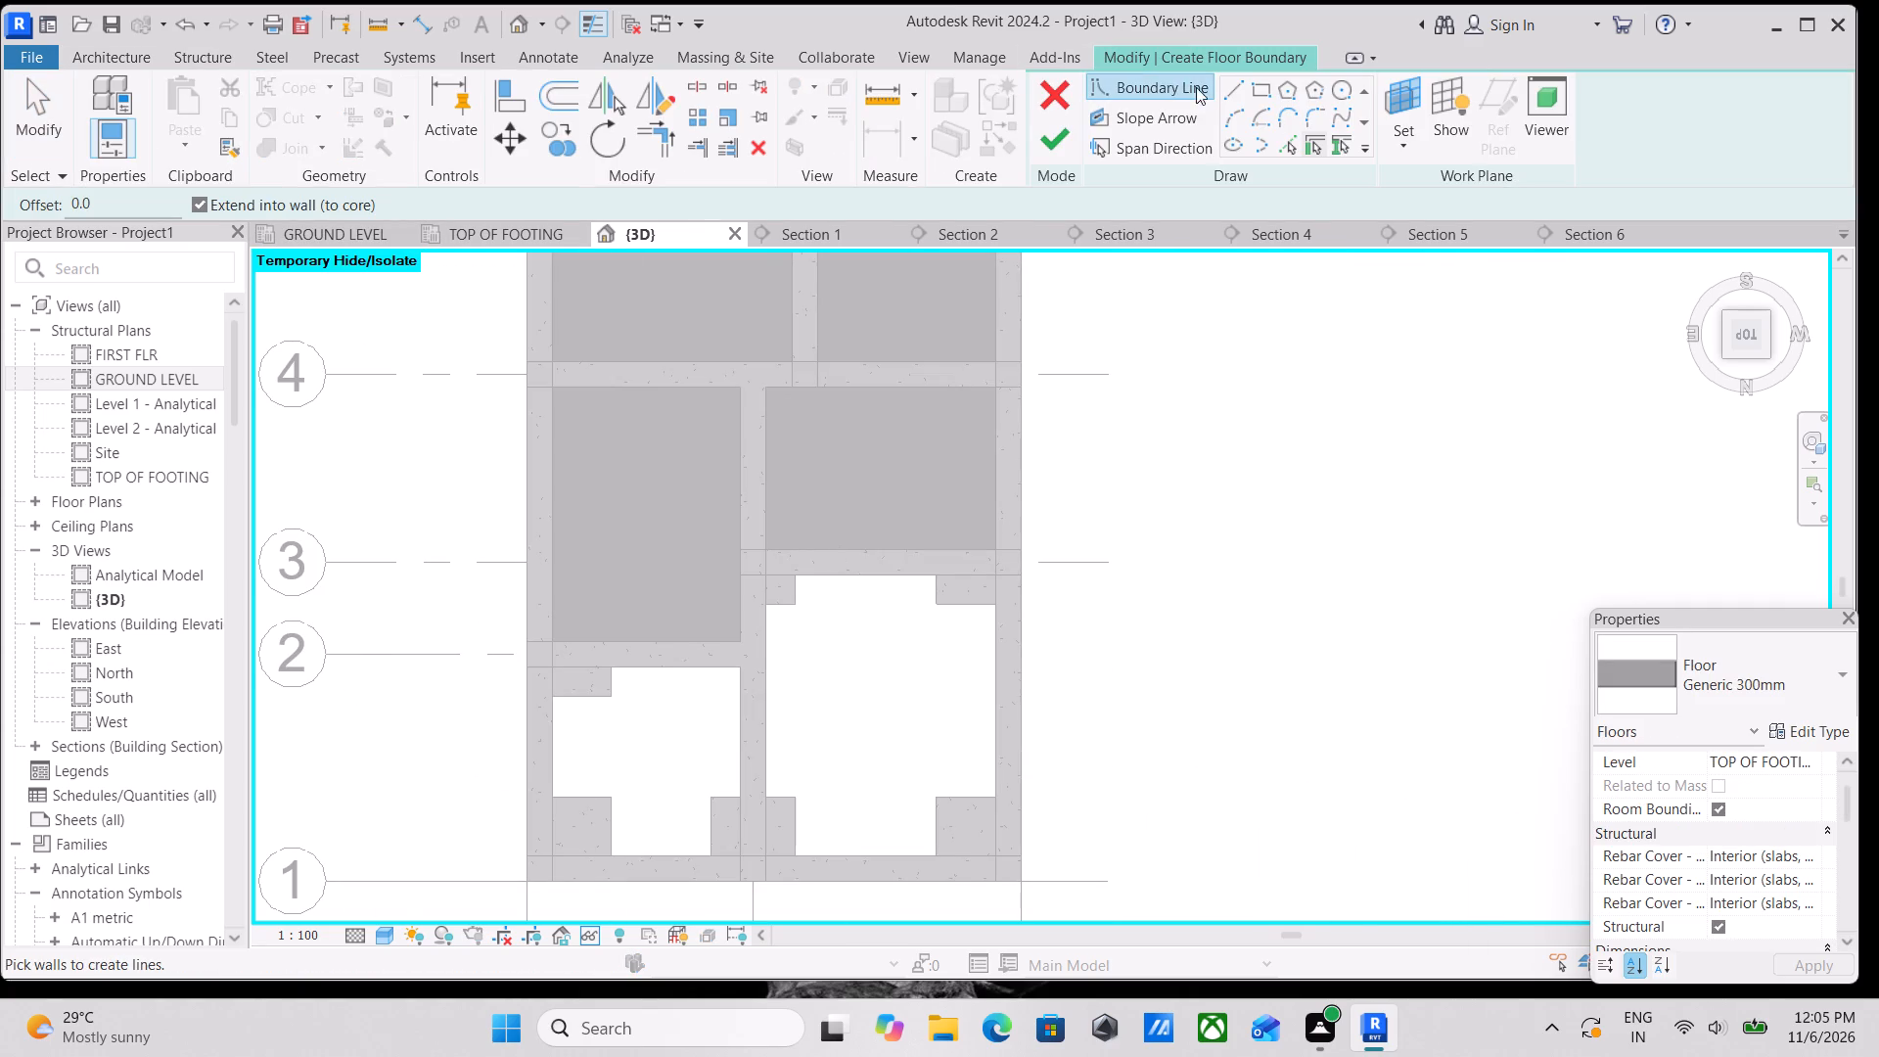
left_click(1260, 88)
scroll(762, 620, "up", 5)
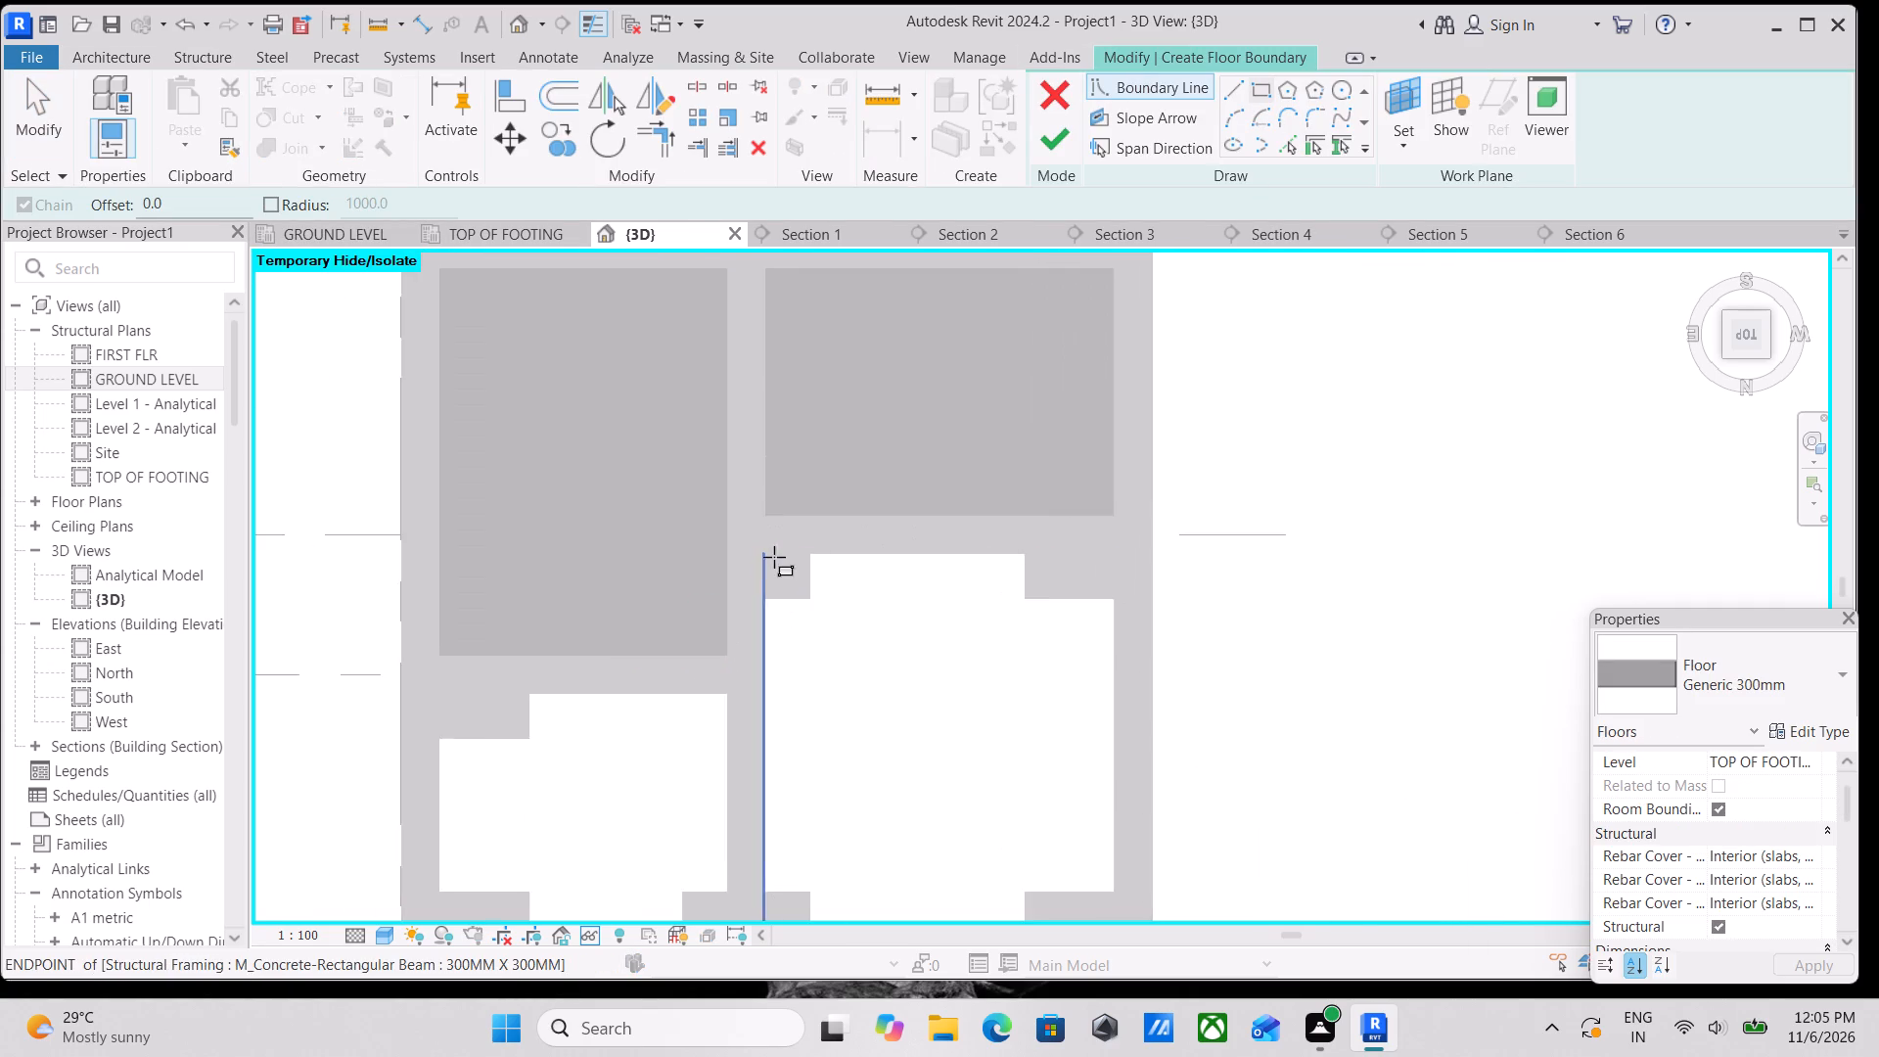
scroll(774, 557, "up", 2)
left_click(763, 559)
middle_click_drag(1115, 804, 885, 408)
middle_click_drag(993, 627, 974, 368)
left_click(1119, 650)
scroll(717, 442, "down", 2)
middle_click_drag(719, 448, 925, 613)
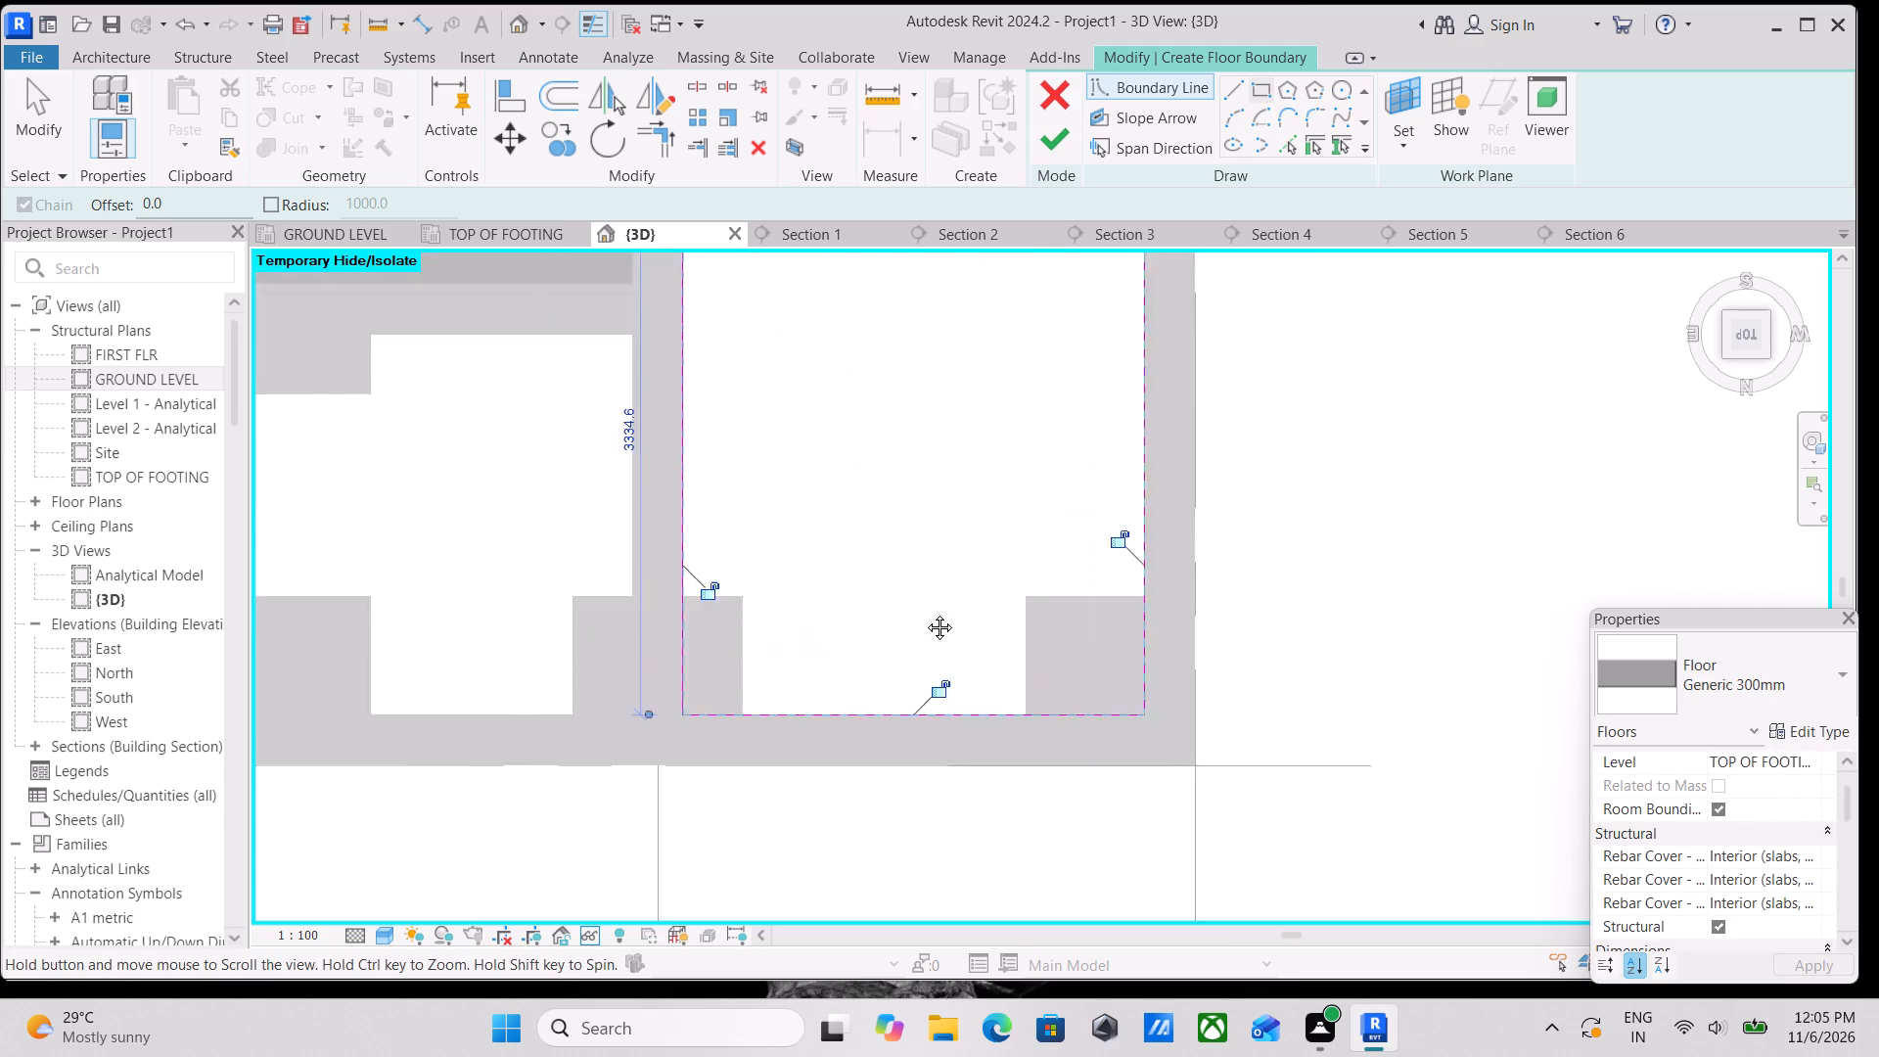
middle_click_drag(925, 613, 978, 625)
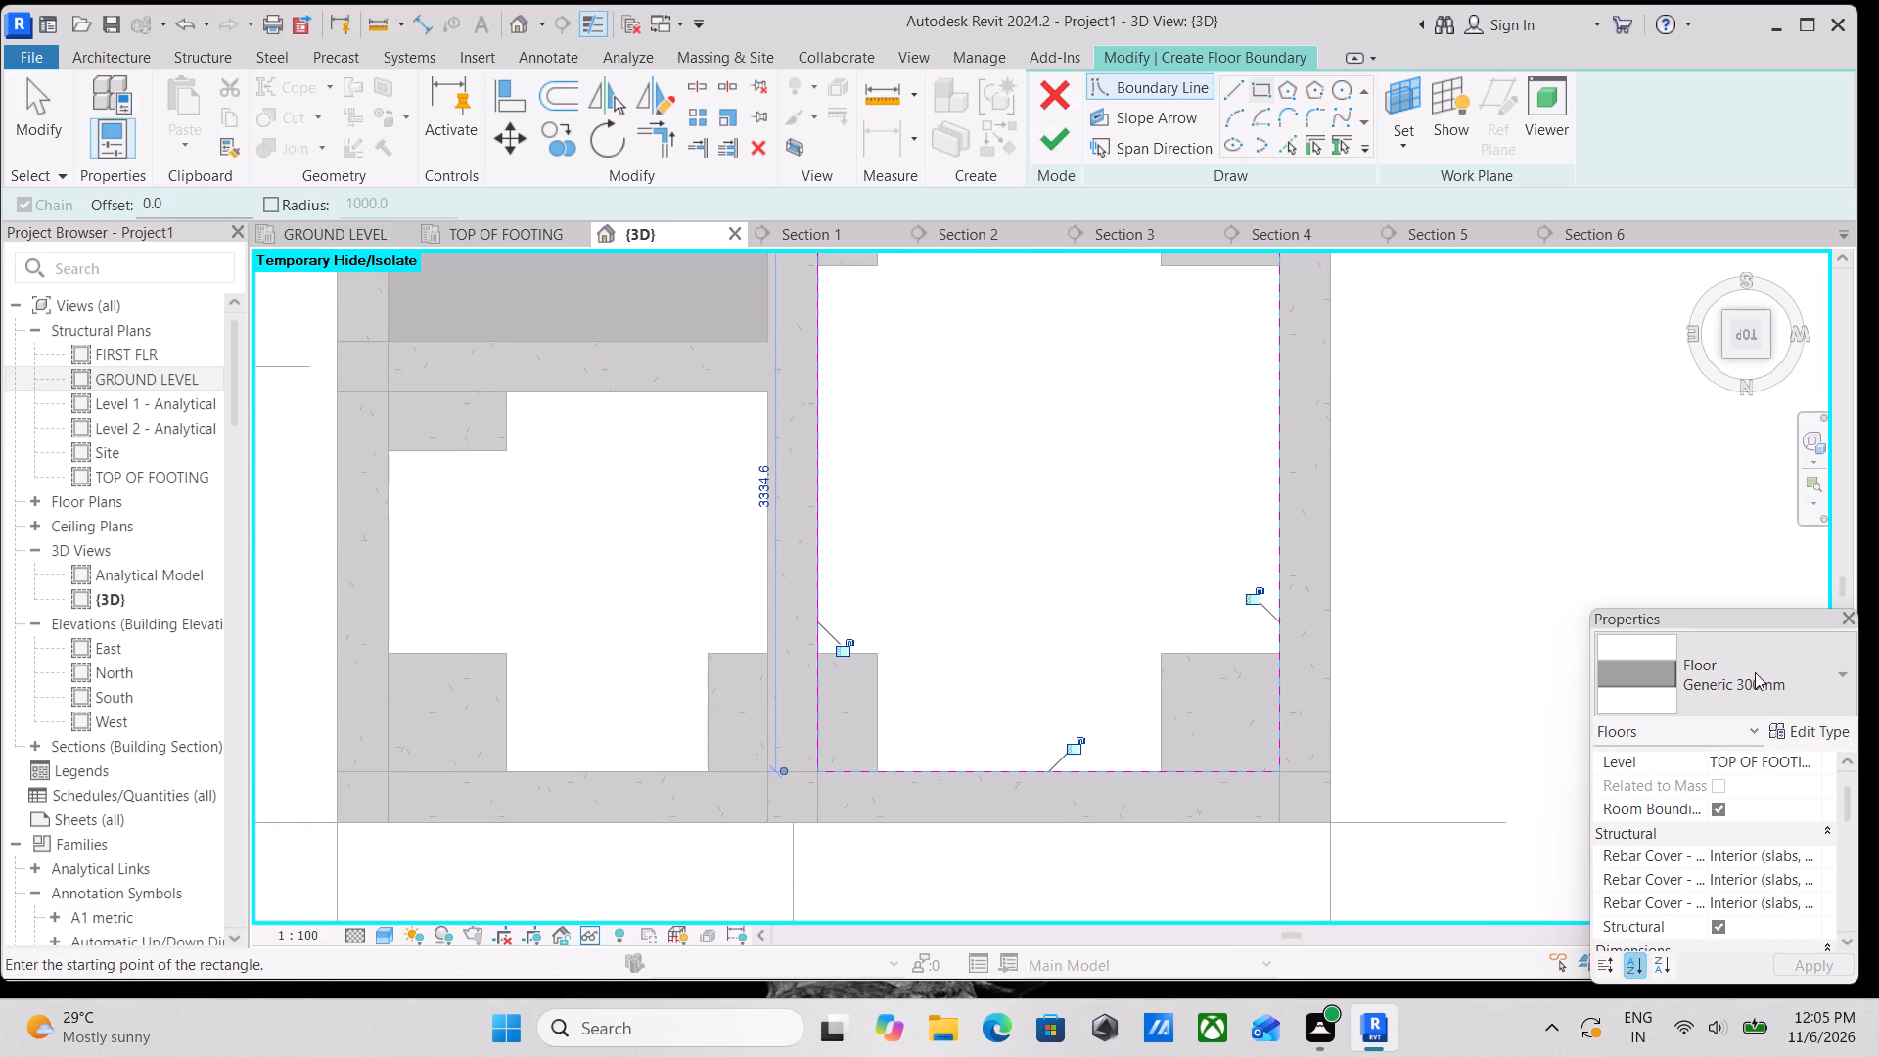
Set the floor's level to GROUND LEVEL and finish its sketch in the grid A–B bay between grids 3 and 1.
left_click(1819, 762)
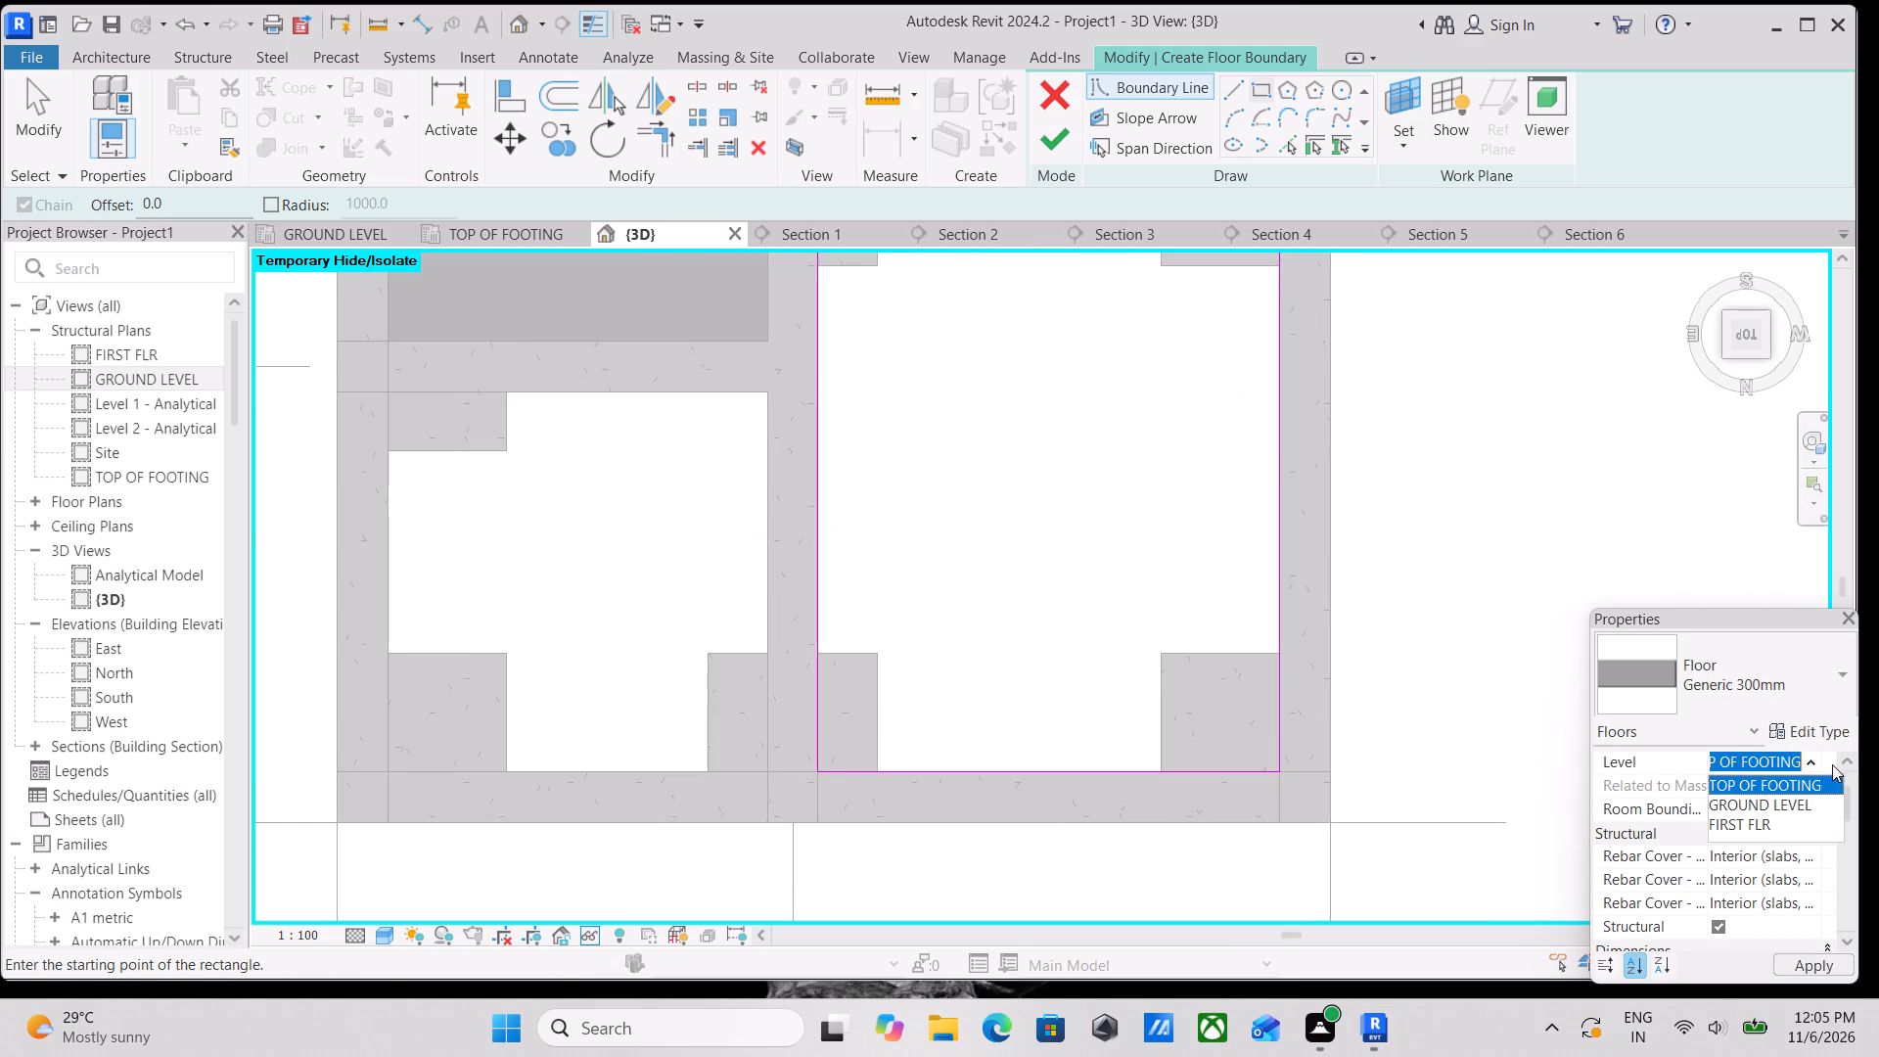
scroll(1761, 814, "up", 2)
left_click(1778, 804)
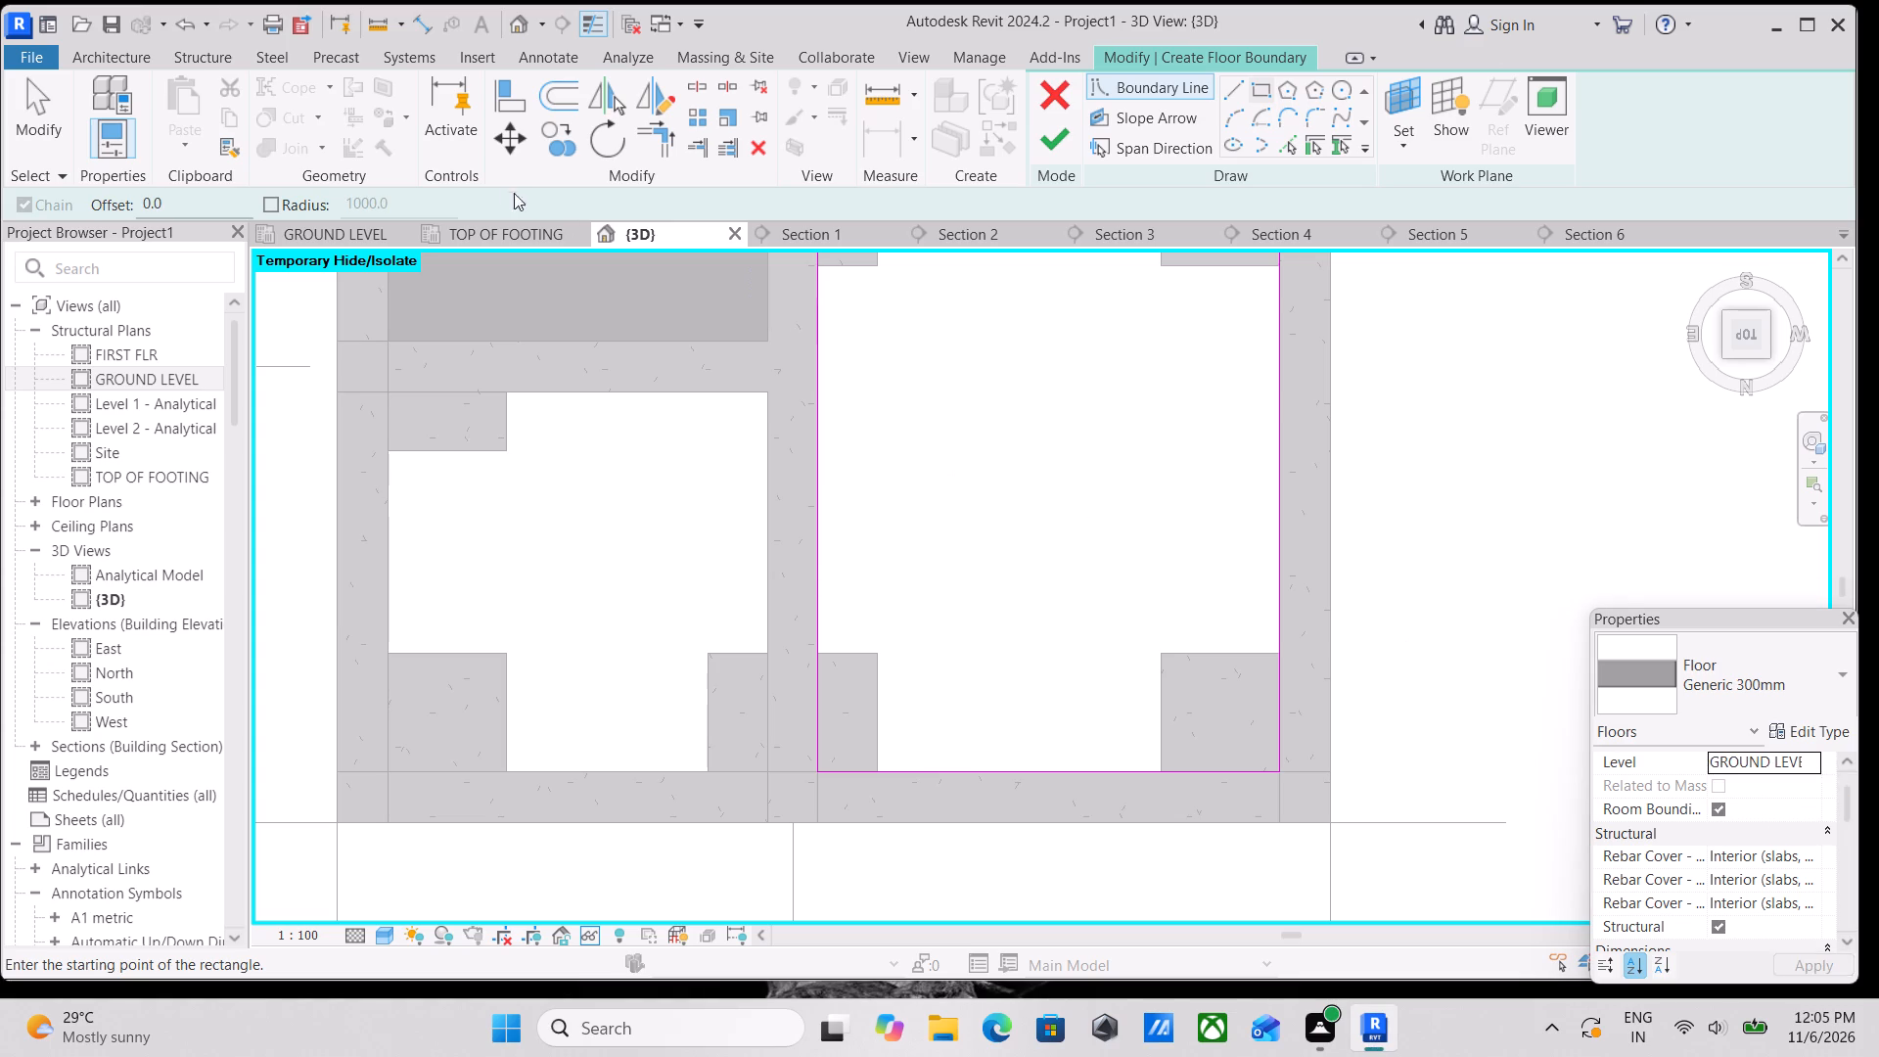
left_click(1051, 135)
scroll(865, 450, "down", 1)
middle_click_drag(865, 450, 867, 451)
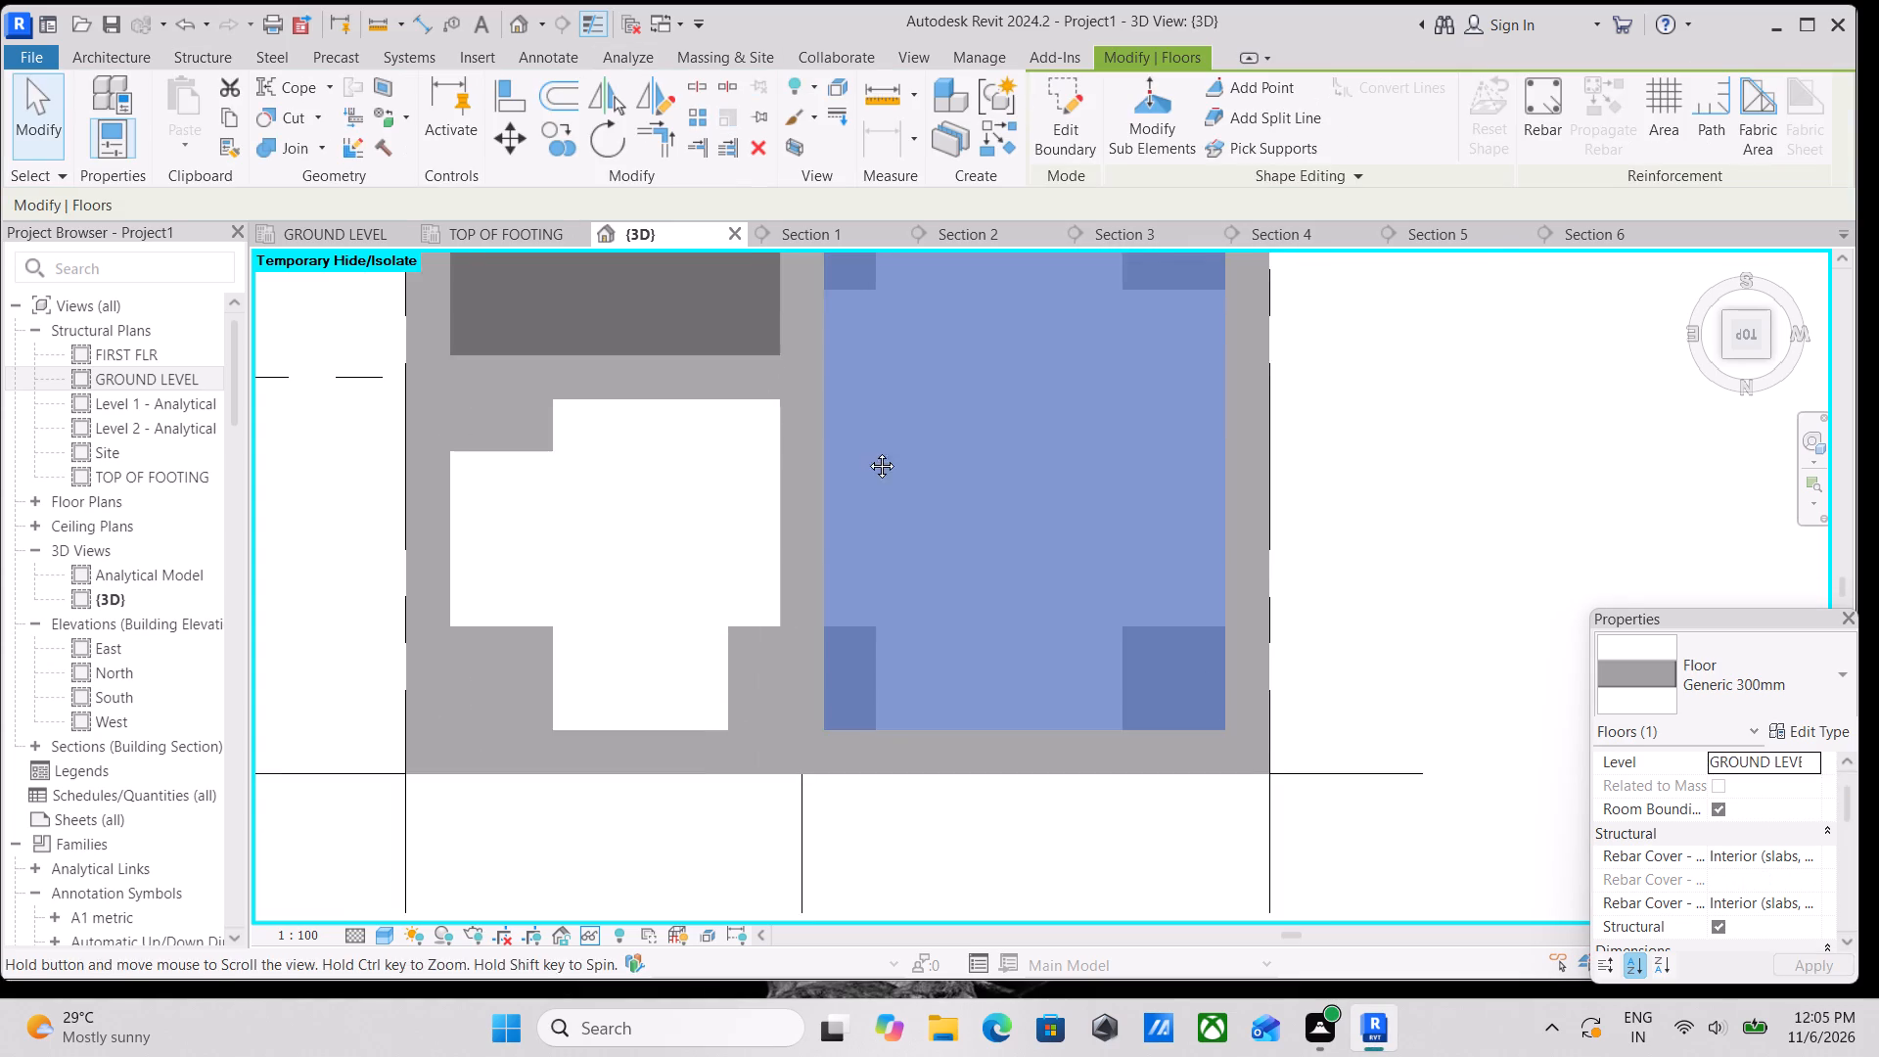
middle_click_drag(867, 451, 1250, 545)
middle_click_drag(939, 319, 961, 344)
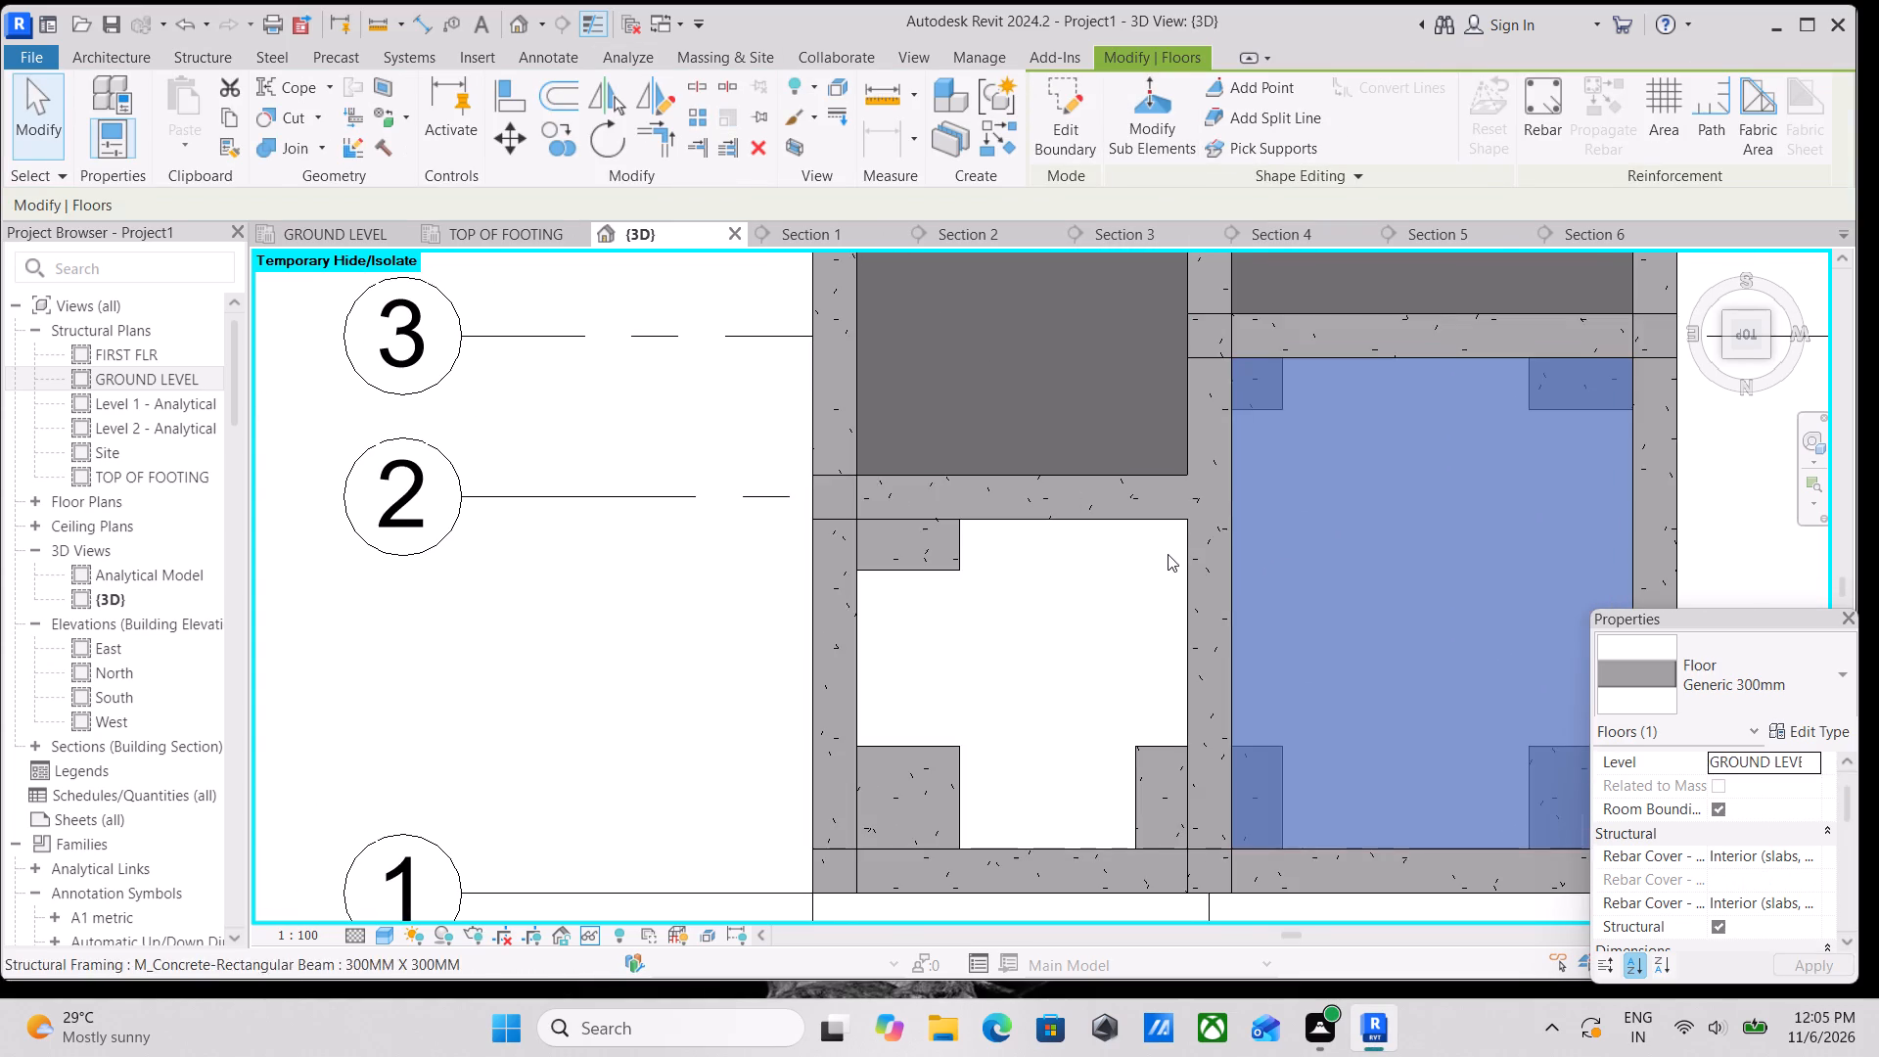
scroll(1169, 554, "up", 1)
key("Escape")
Start a structural floor and draw a rectangular boundary about 2242 by 2242 mm in the grid B–C bay between grids 2 and 1.
scroll(1171, 554, "down", 2)
middle_click_drag(1174, 554, 1144, 605)
middle_click(1047, 404)
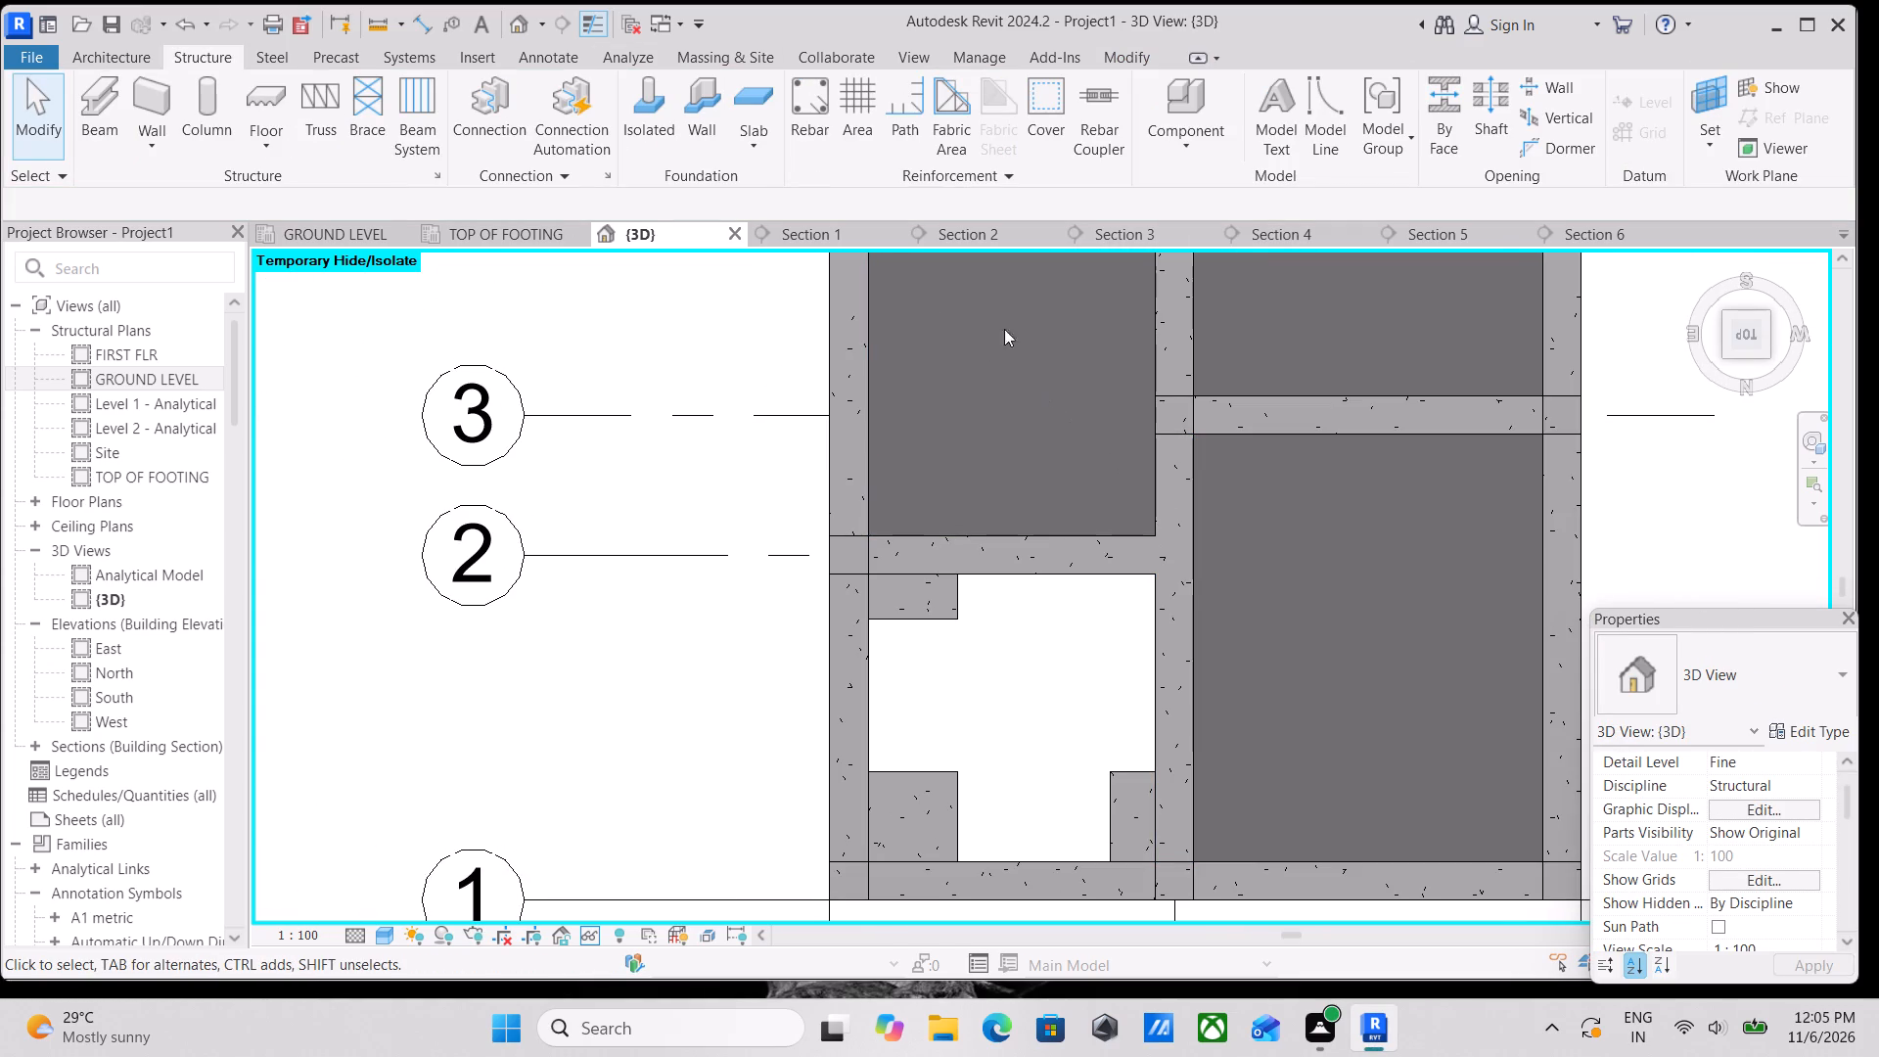
left_click(271, 148)
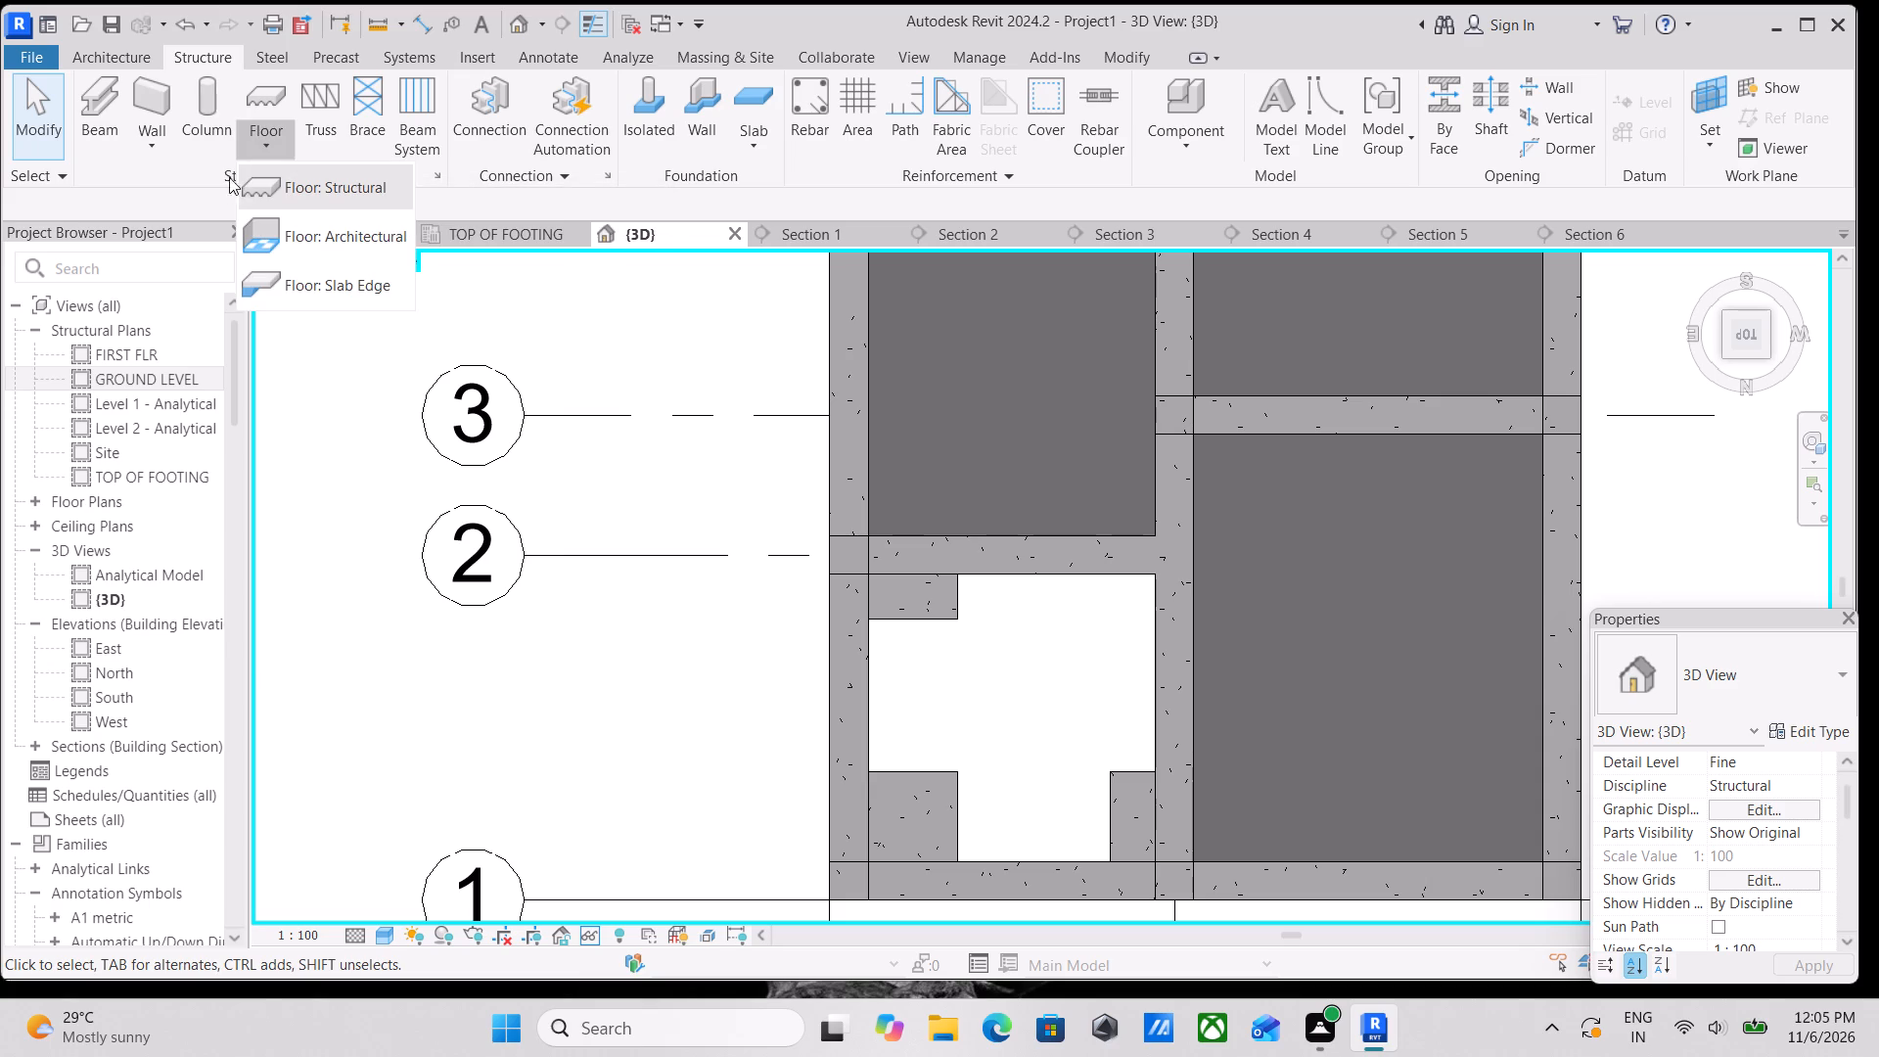
left_click(329, 195)
scroll(1075, 611, "down", 1)
middle_click_drag(1076, 611, 1022, 565)
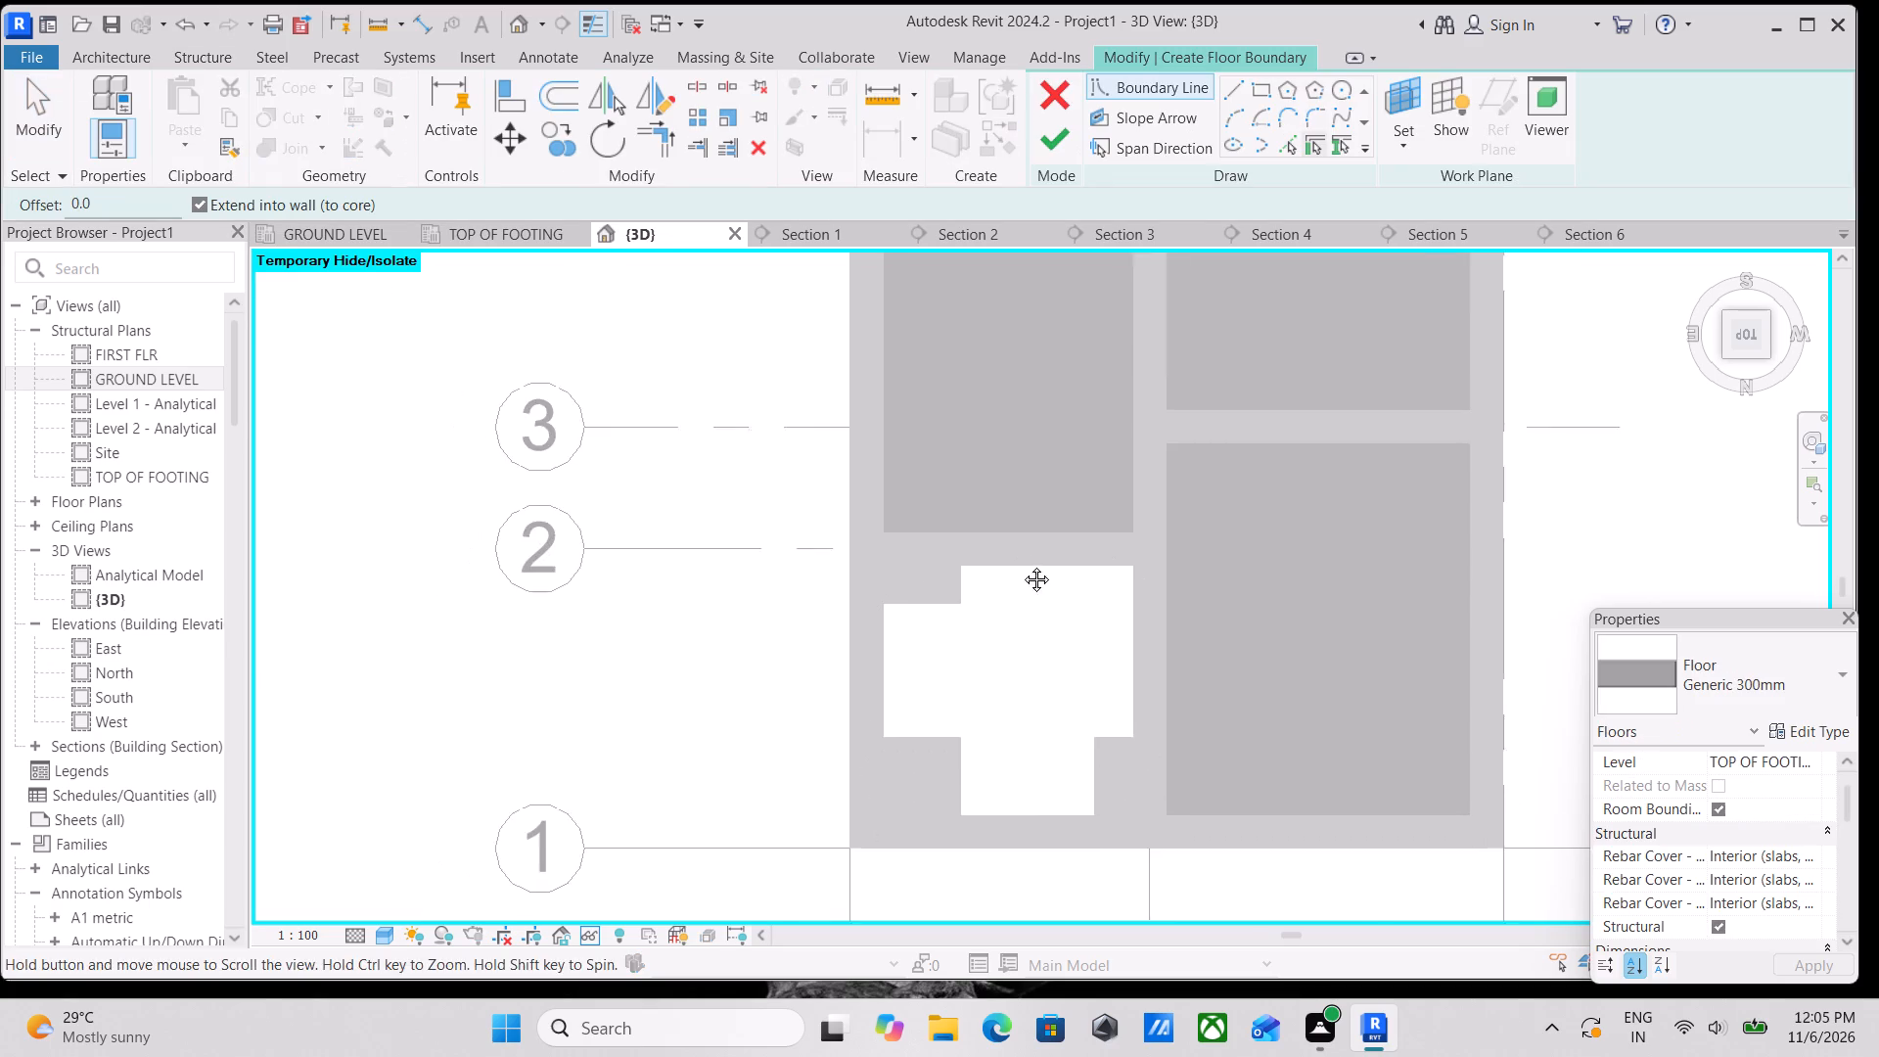
middle_click_drag(1022, 565, 979, 525)
left_click(1258, 79)
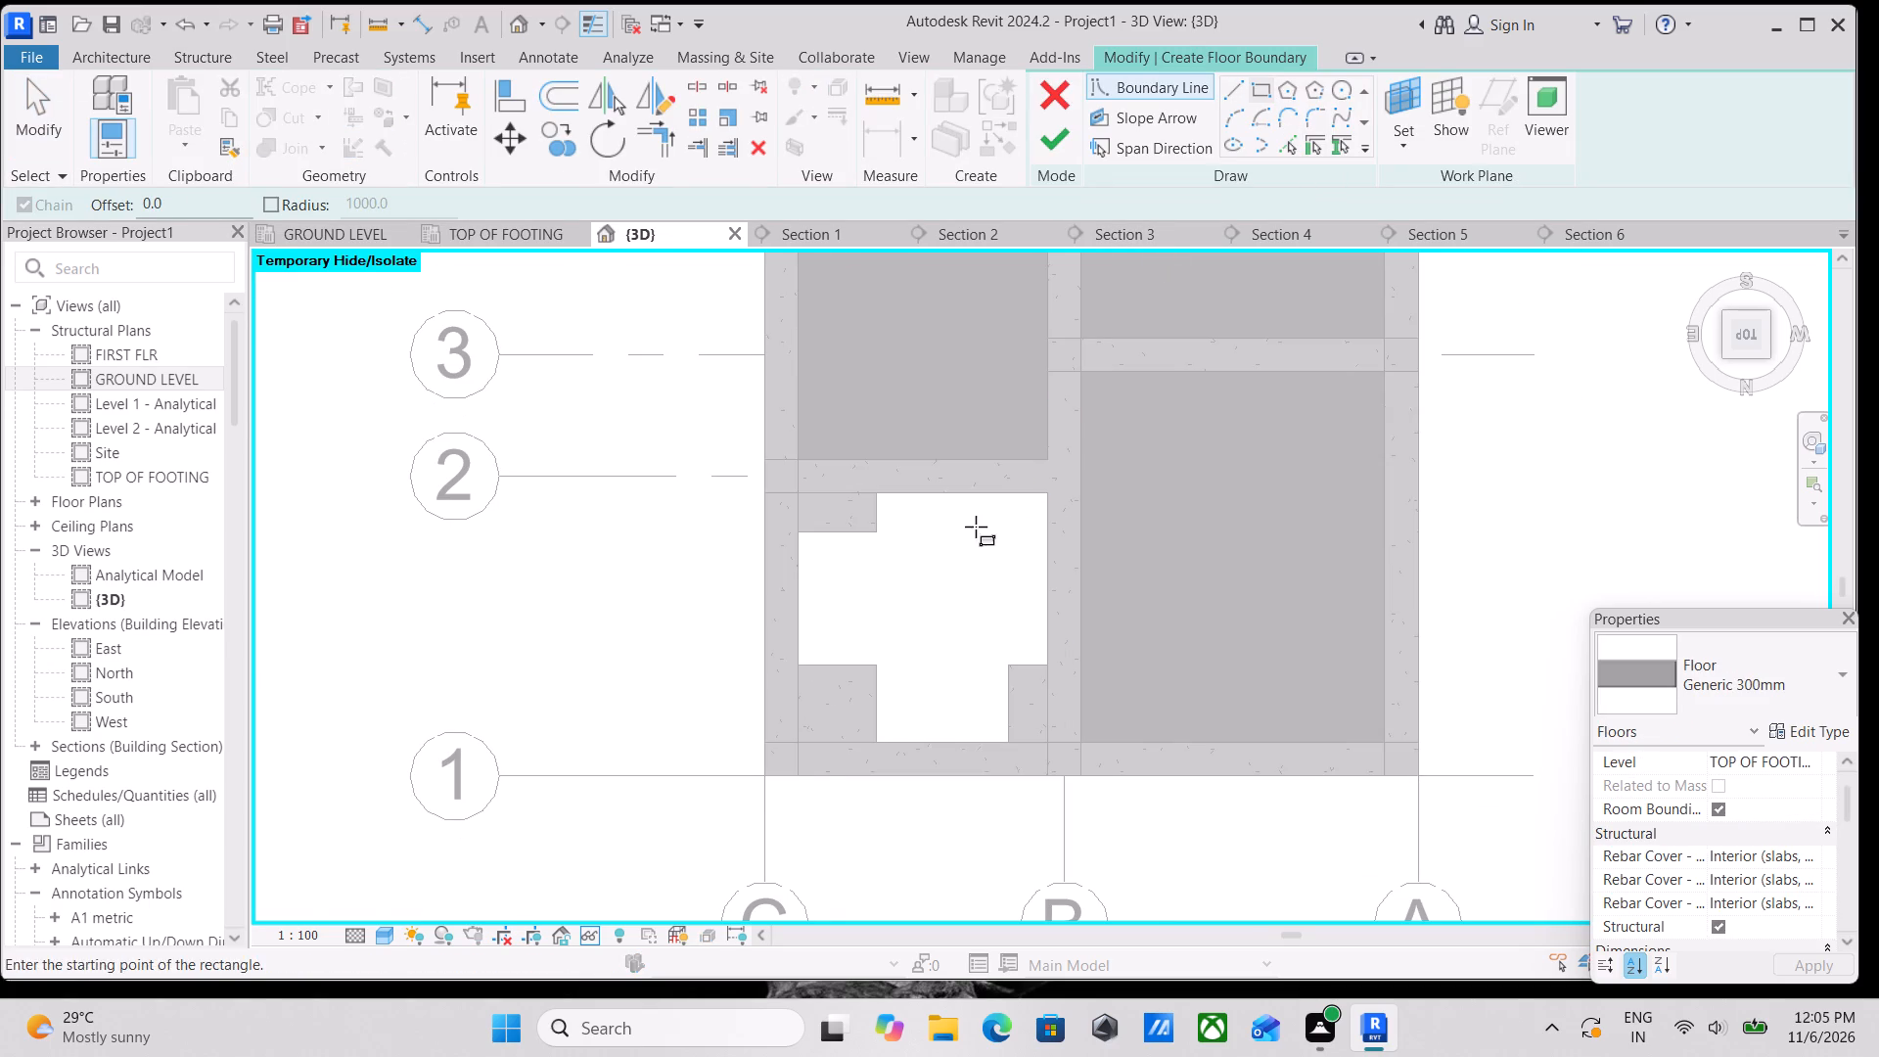
scroll(813, 500, "up", 2)
scroll(735, 479, "up", 2)
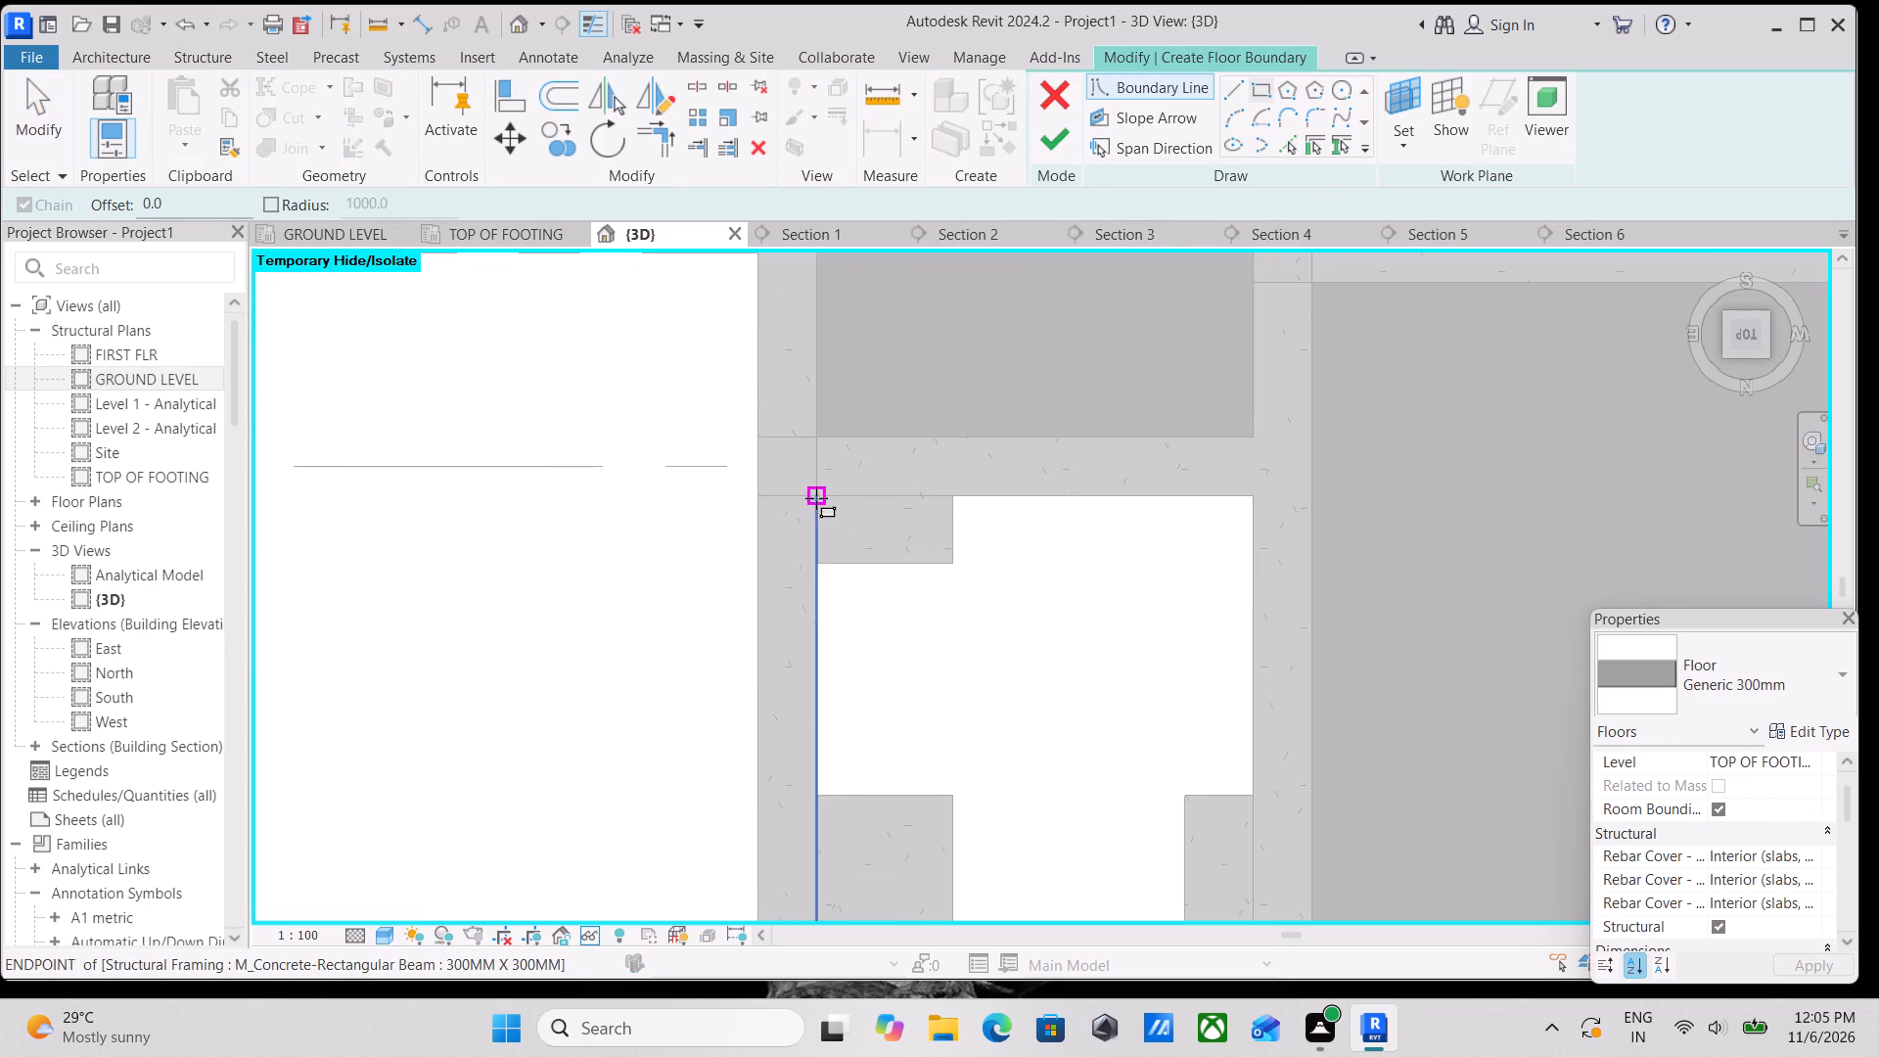
left_click(815, 498)
middle_click_drag(1075, 702, 885, 363)
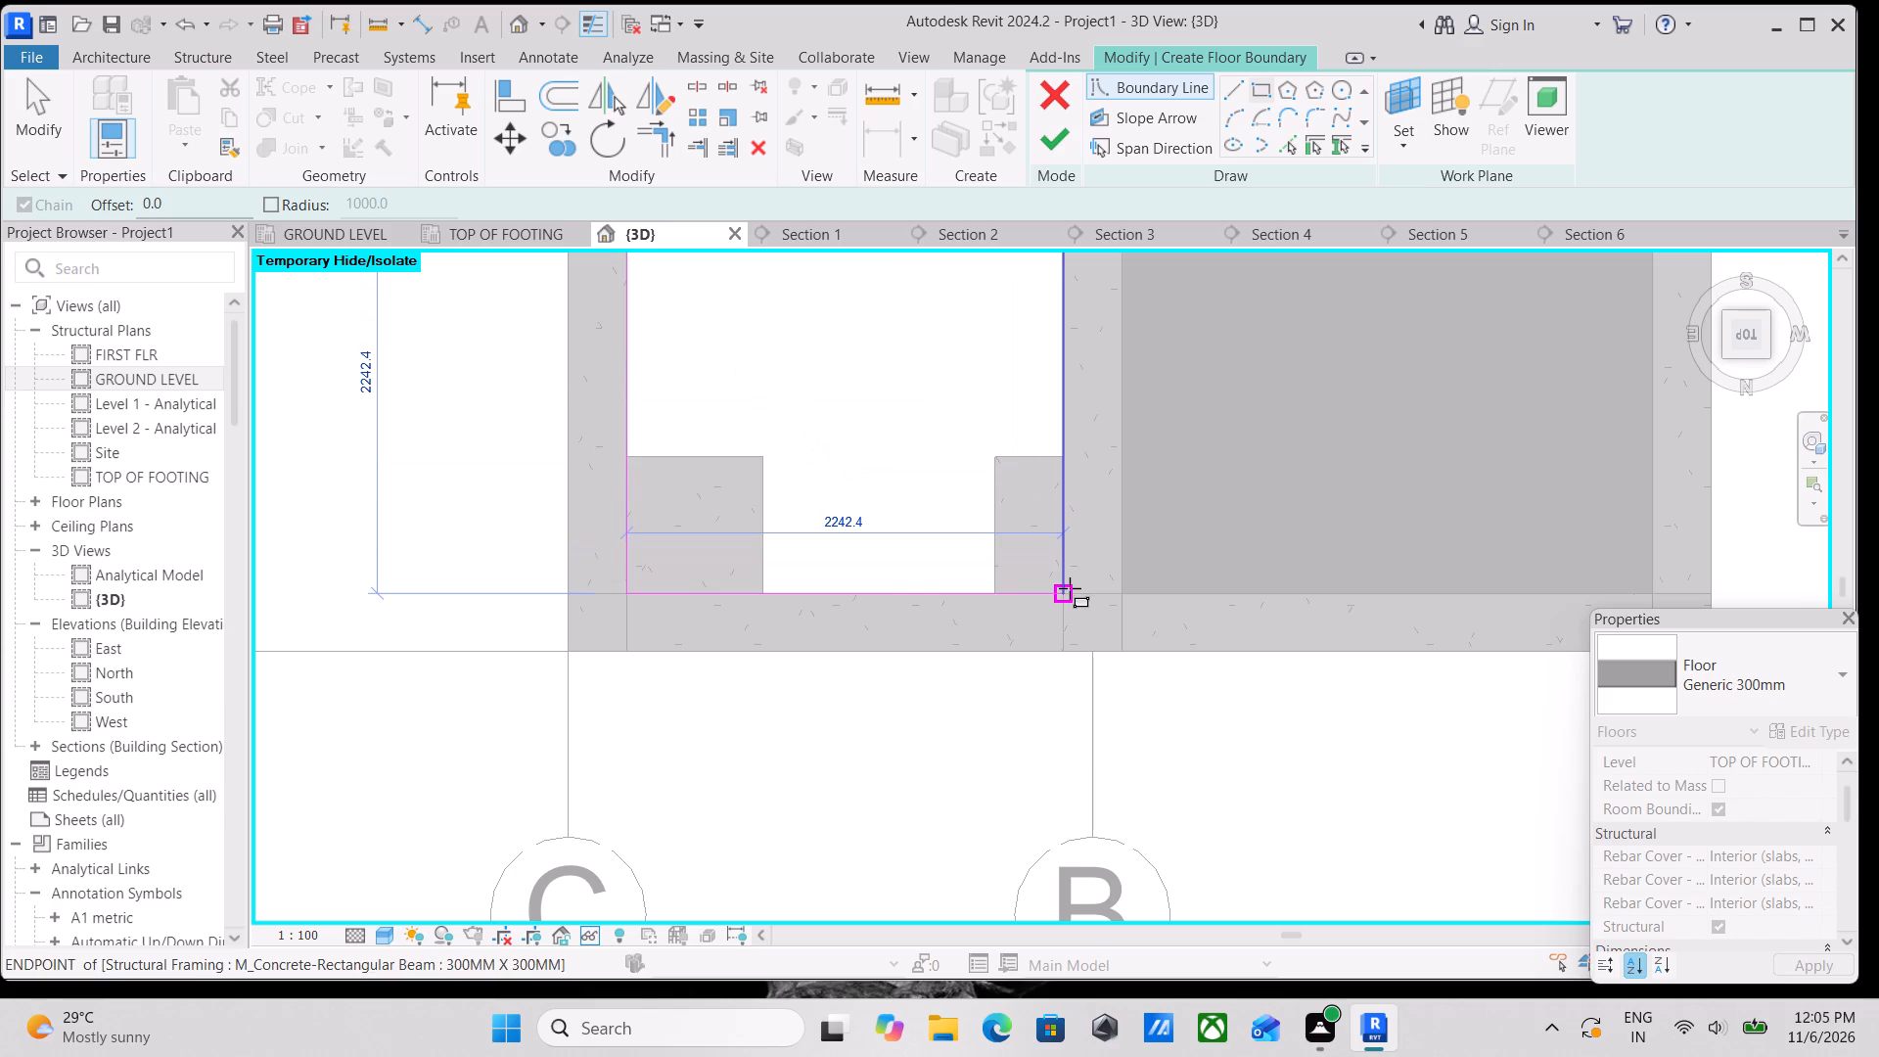
left_click(1070, 588)
scroll(940, 386, "down", 2)
middle_click_drag(861, 395, 945, 620)
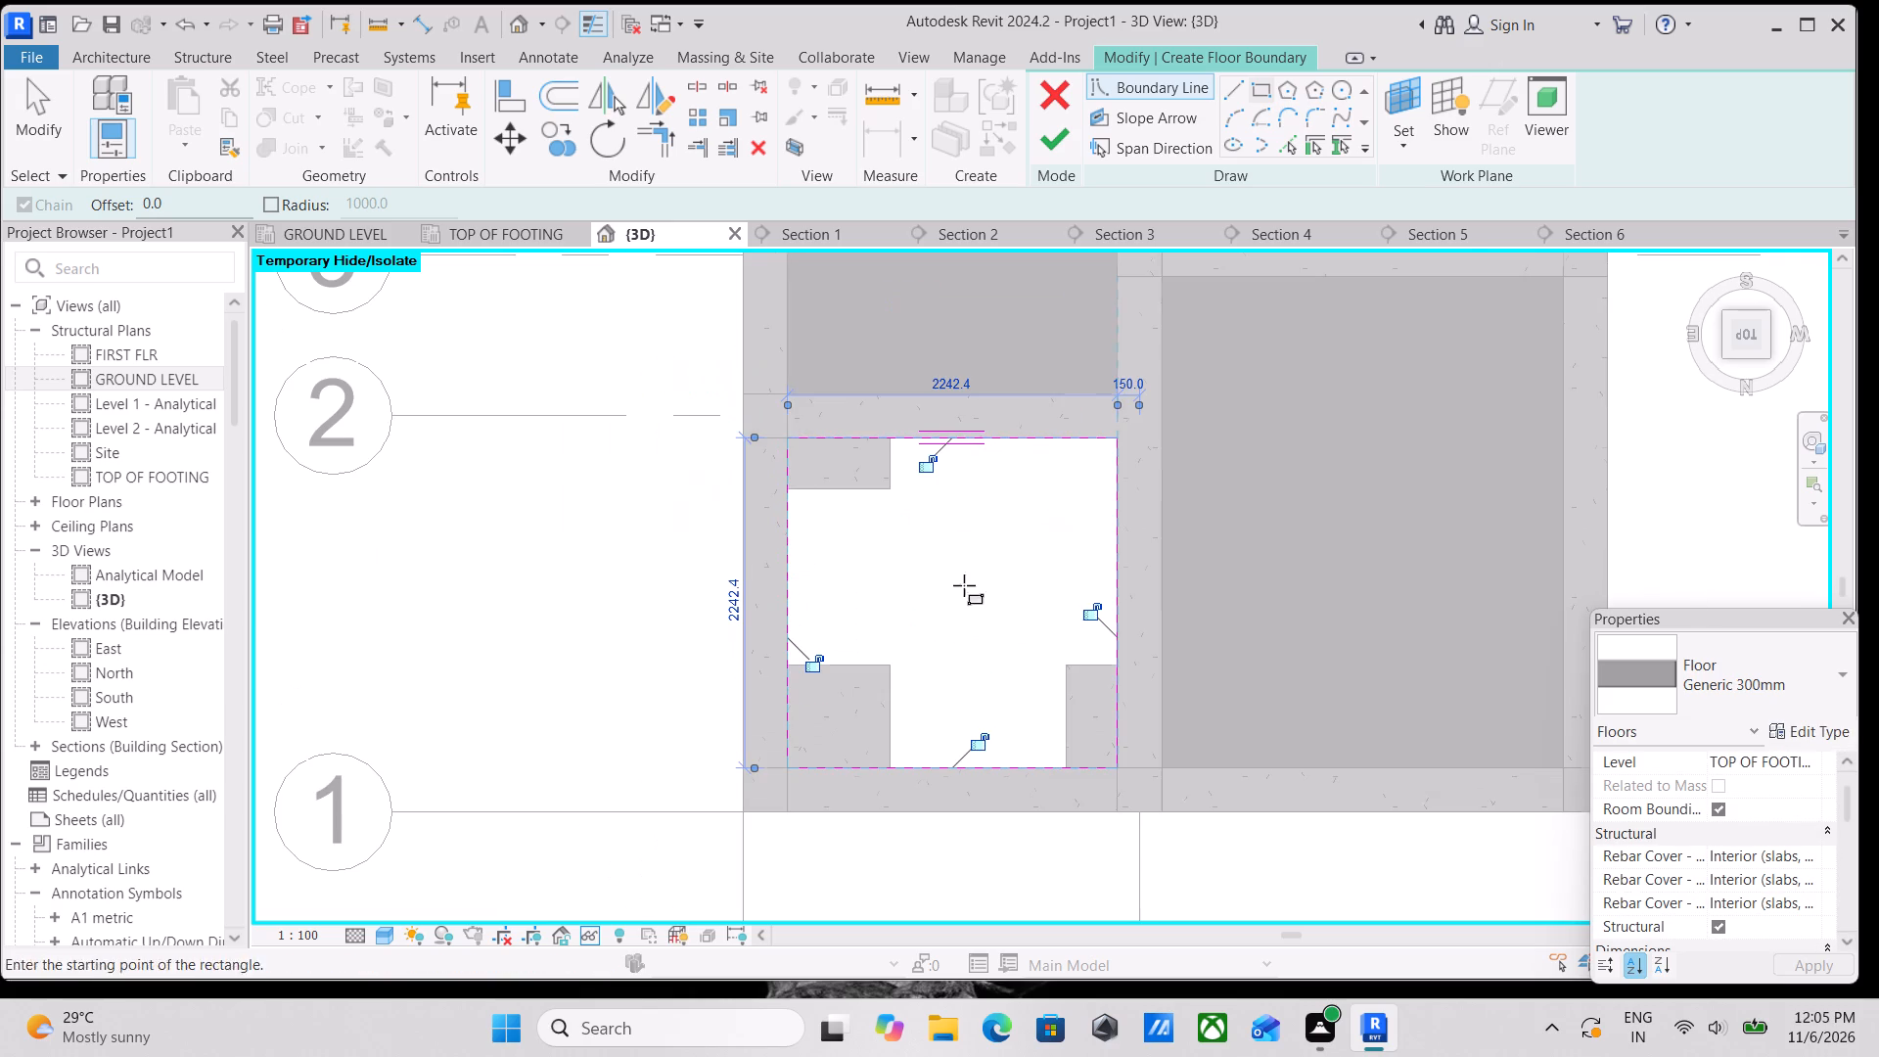
Finish the floor sketch in the grid B–C bay between grids 2 and 1 and set the floor's level to GROUND LEVEL.
left_click(1045, 141)
scroll(1024, 426, "down", 2)
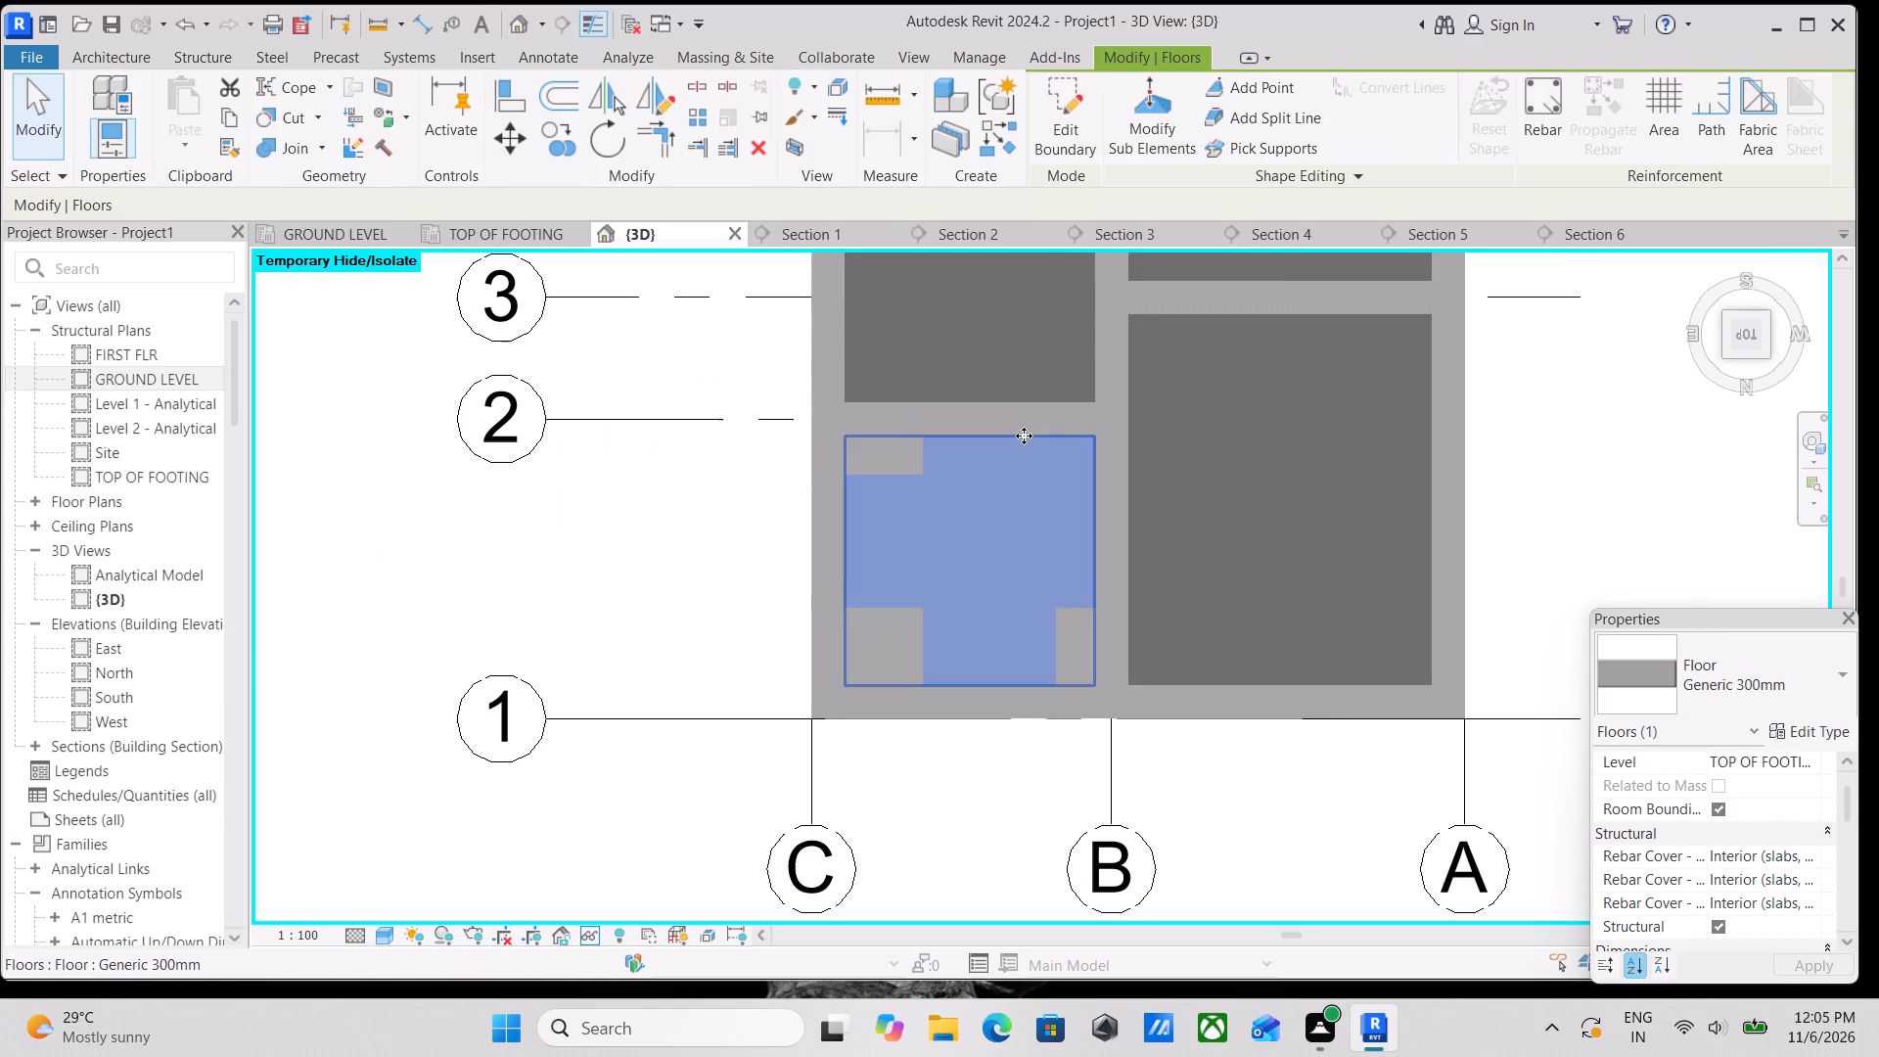
left_click(1822, 761)
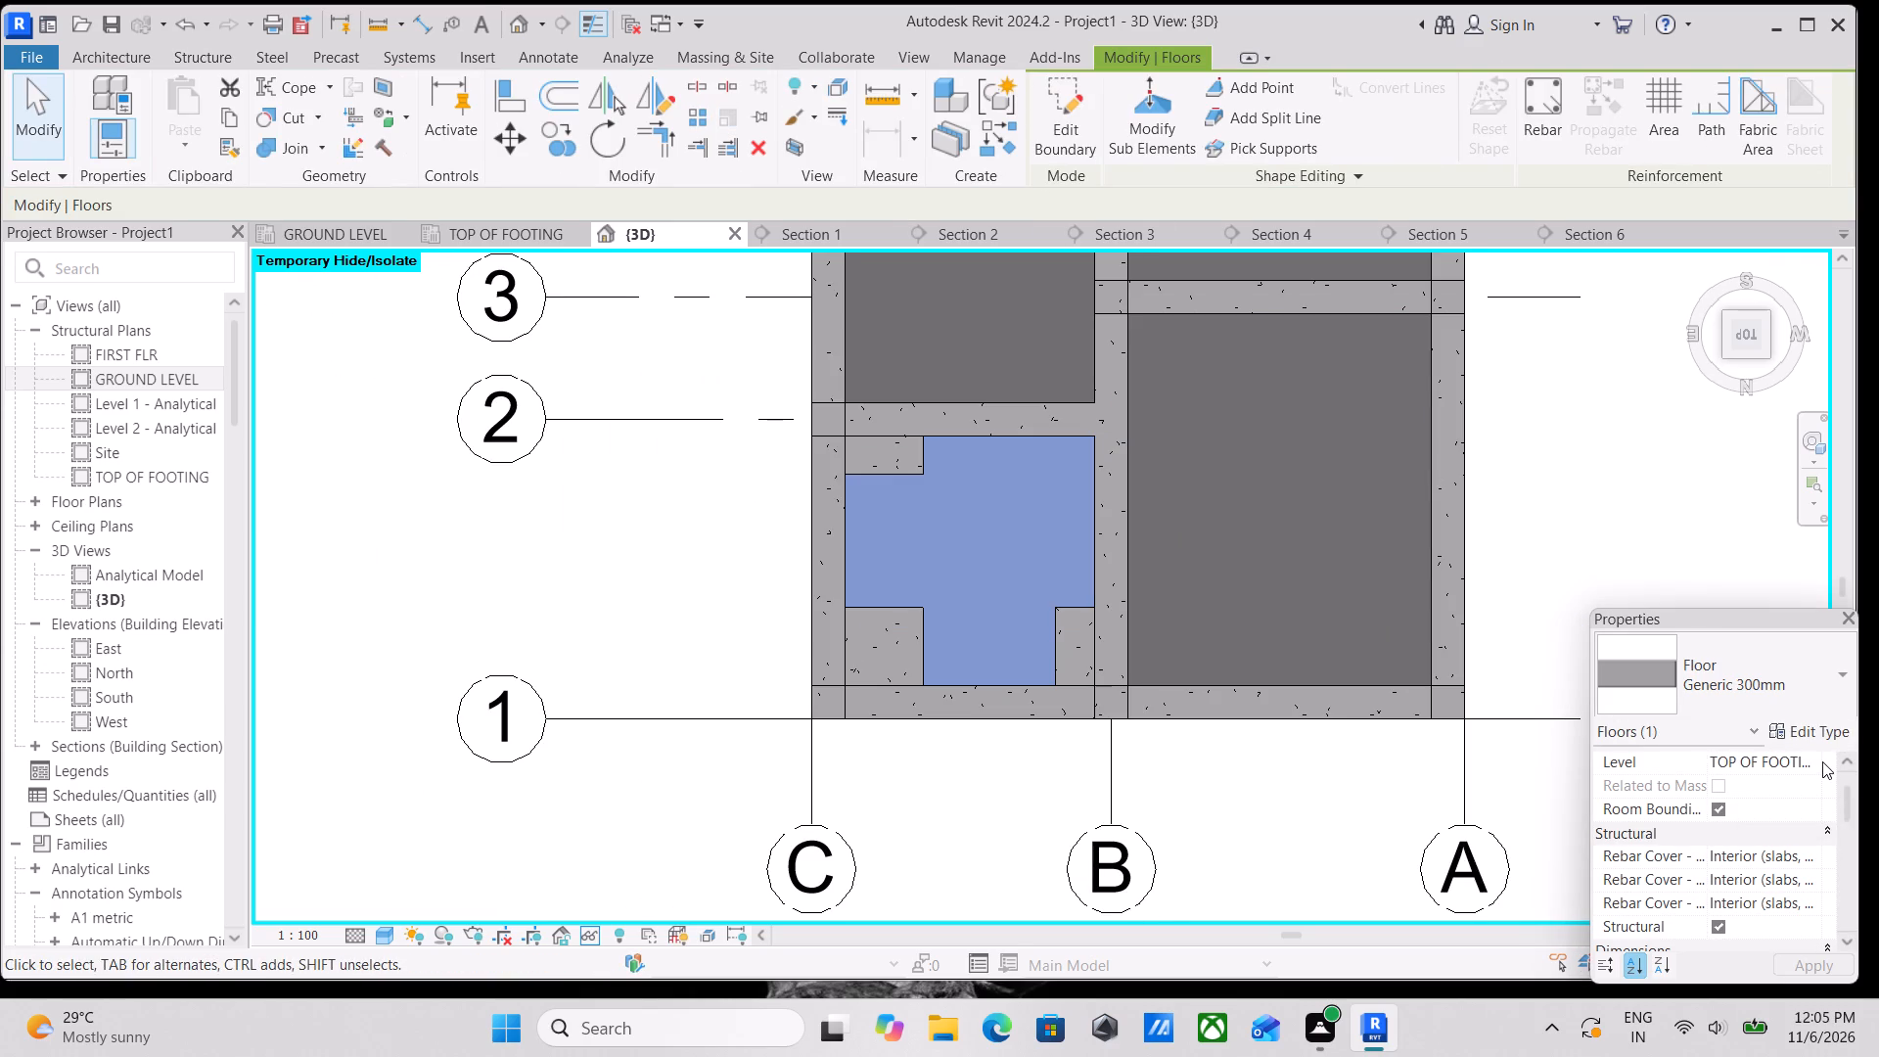
left_click(1804, 760)
left_click(1777, 805)
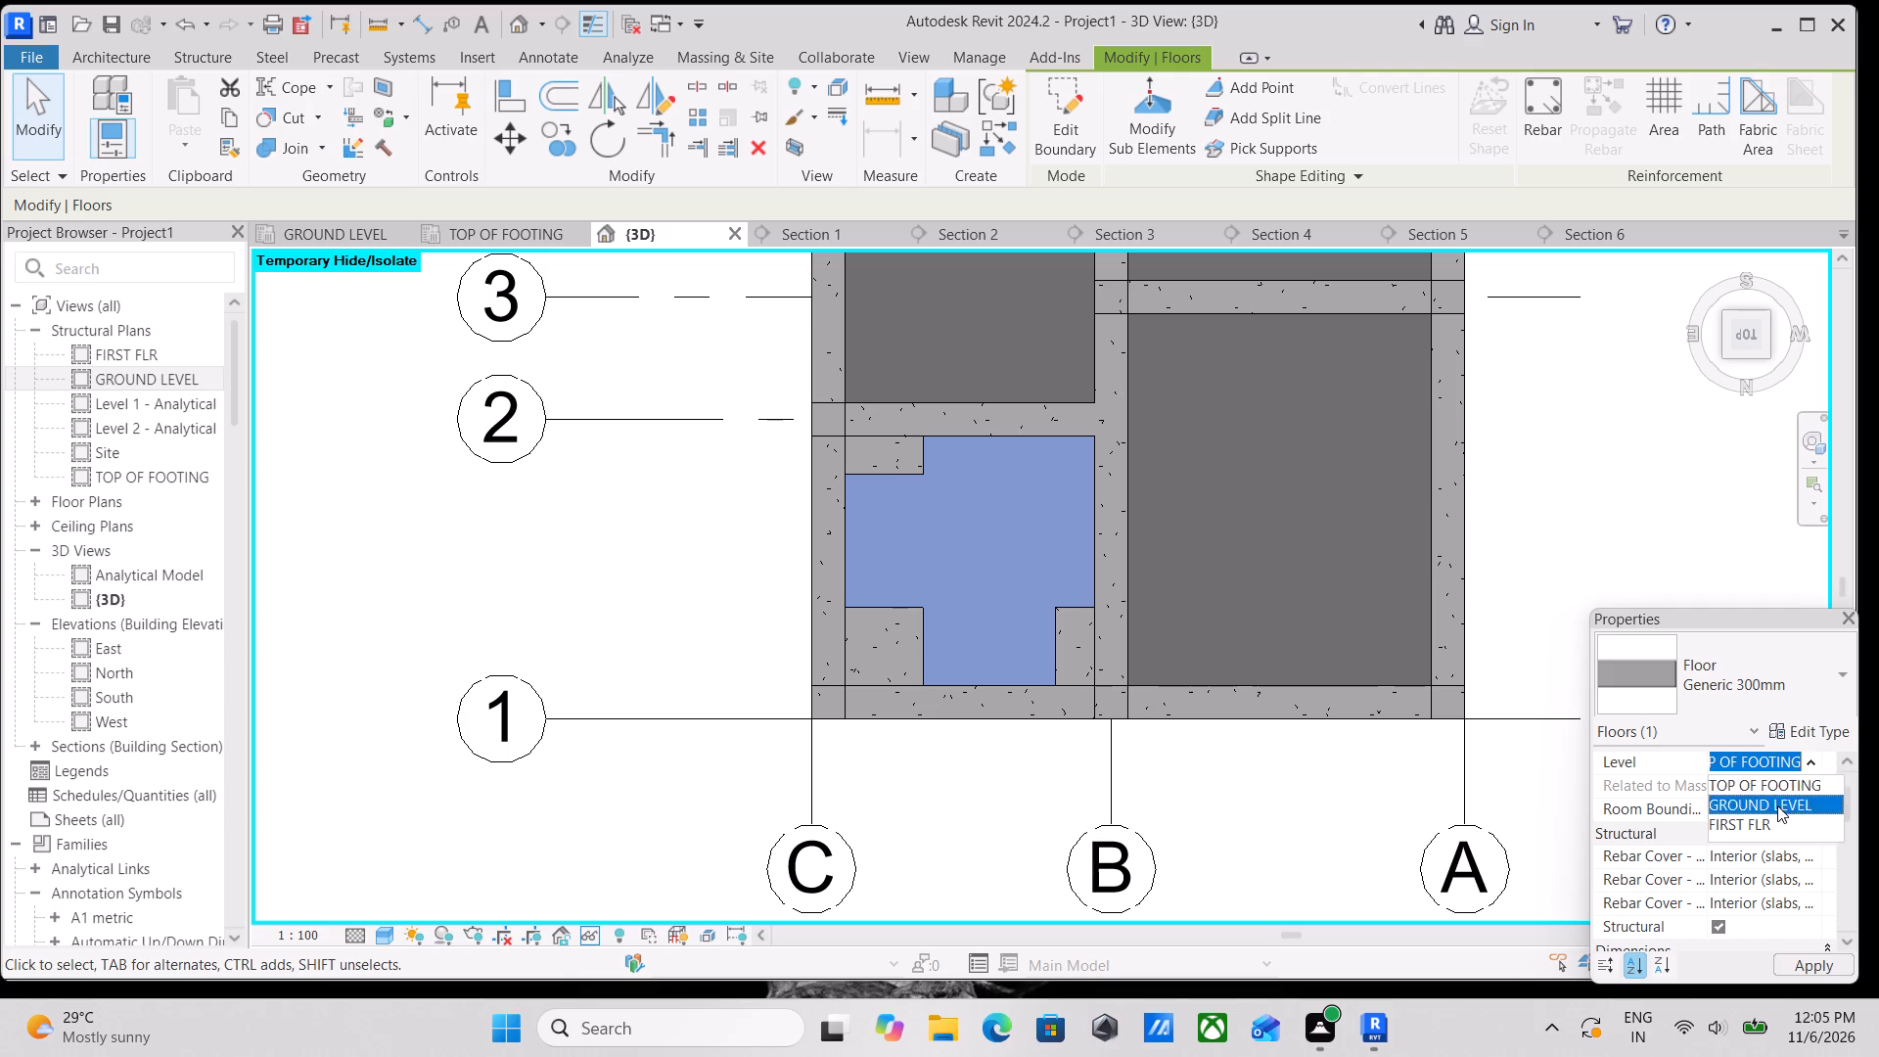
scroll(918, 374, "down", 1)
middle_click_drag(918, 374, 921, 464)
key("Escape")
Examine the floor slabs, beams, columns and footings of the whole frame in 3D from below and above.
scroll(933, 461, "down", 2)
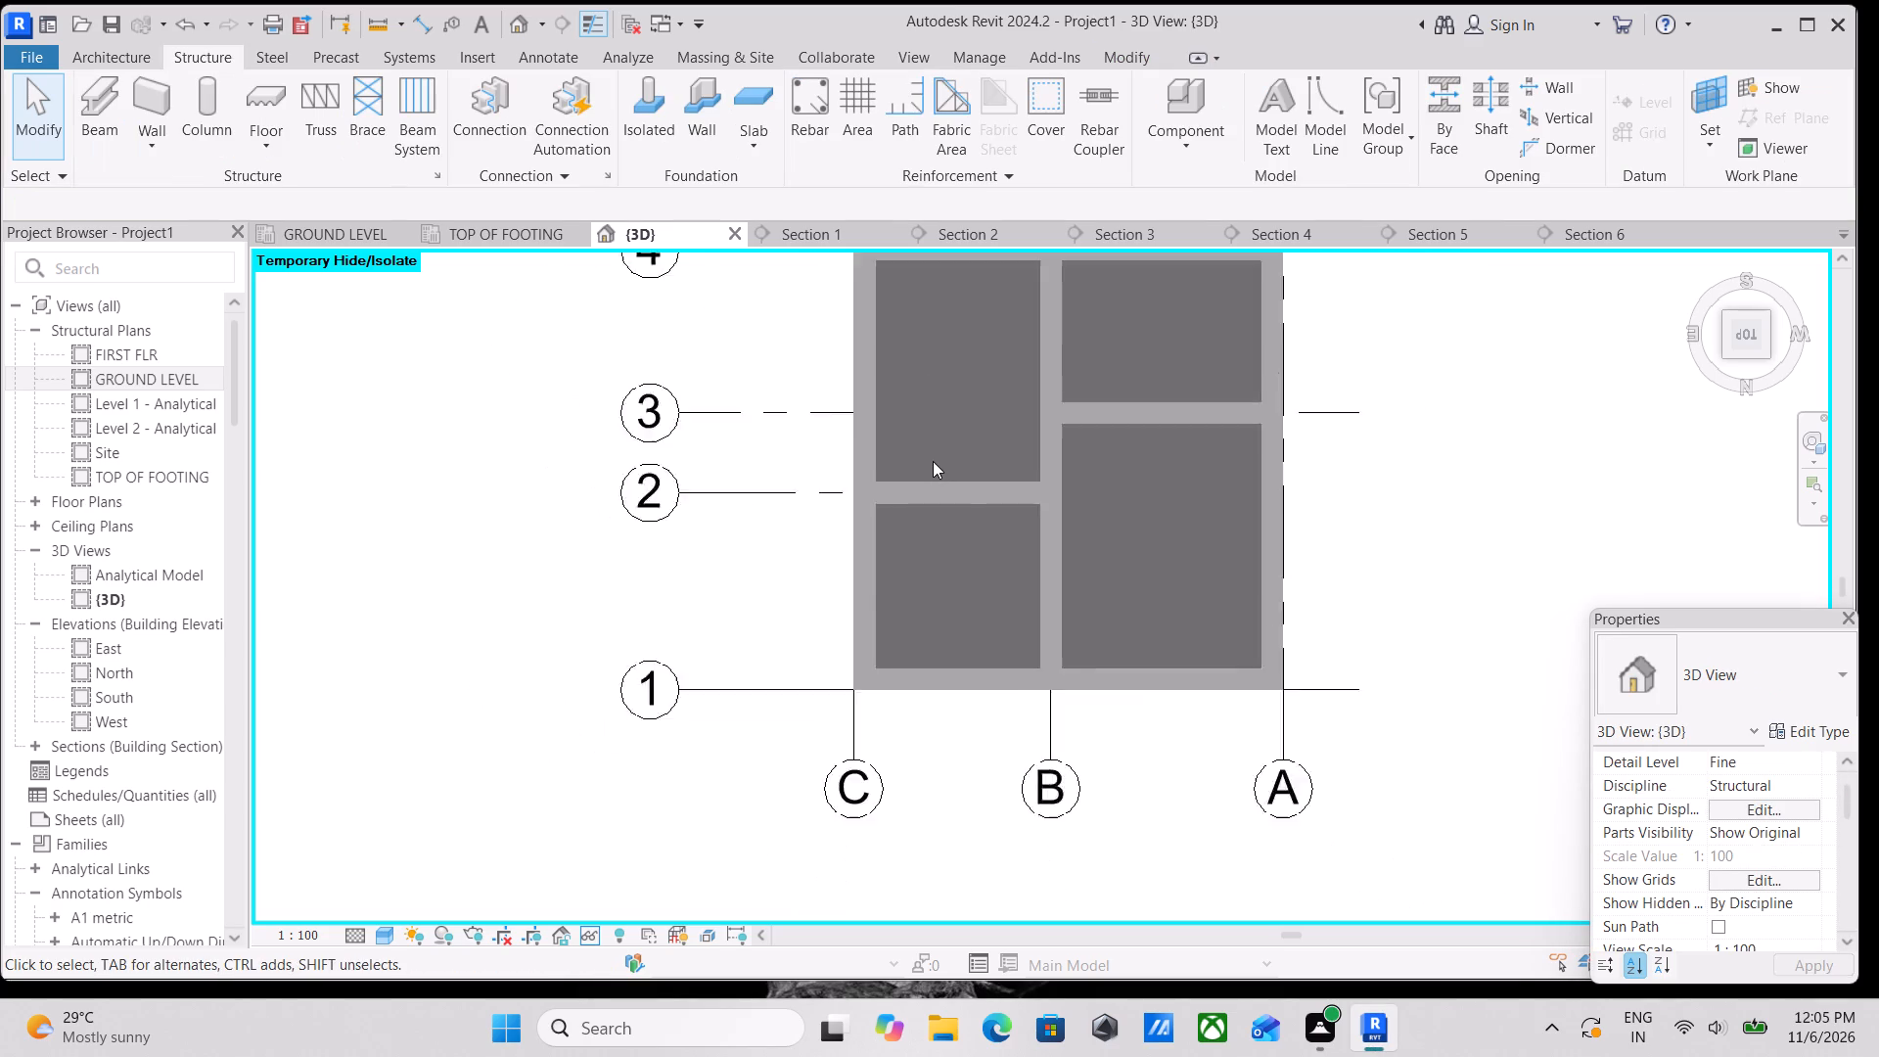
scroll(933, 461, "down", 4)
middle_click_drag(968, 496, 1247, 136, "shift")
middle_click_drag(1077, 441, 921, 933)
middle_click_drag(891, 619, 978, 250, "shift")
middle_click_drag(735, 712, 950, 513, "shift")
middle_click_drag(666, 781, 991, 549)
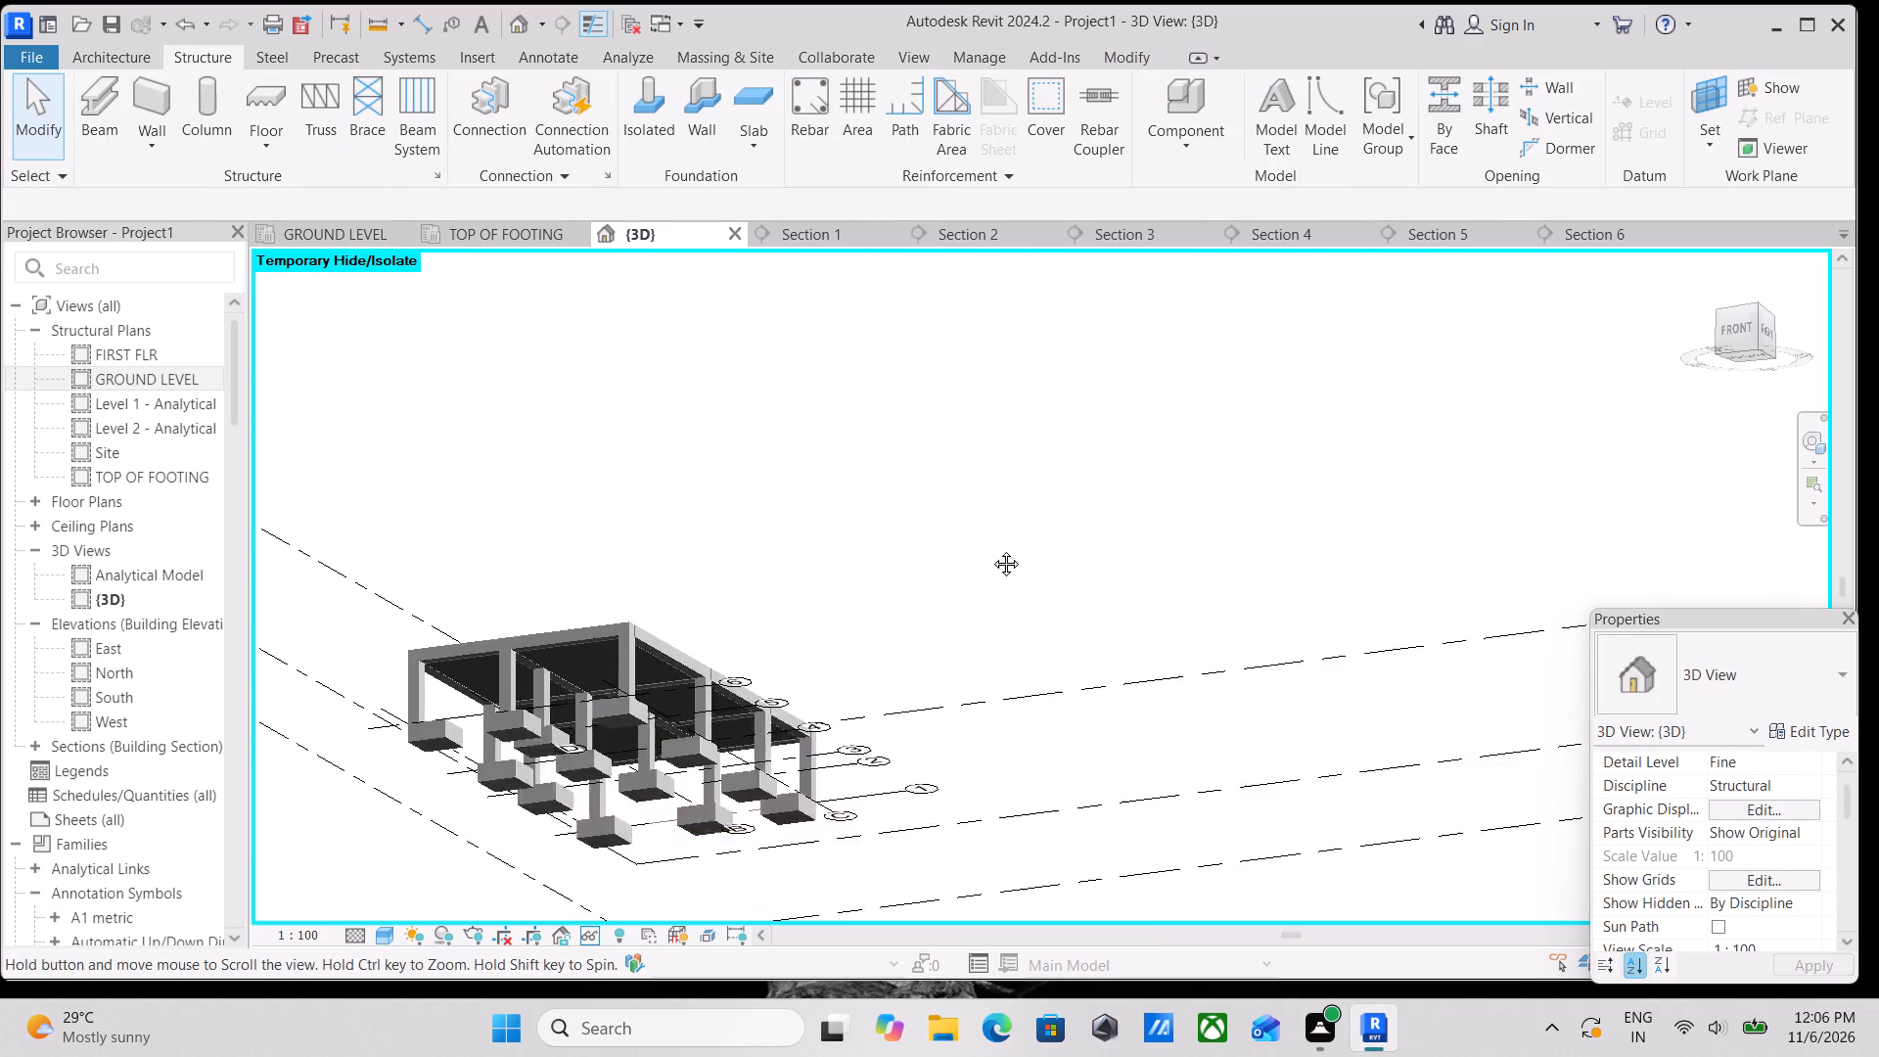
middle_click_drag(991, 549, 995, 546)
middle_click_drag(591, 640, 605, 866, "shift")
middle_click_drag(622, 552, 735, 696)
scroll(735, 696, "up", 5)
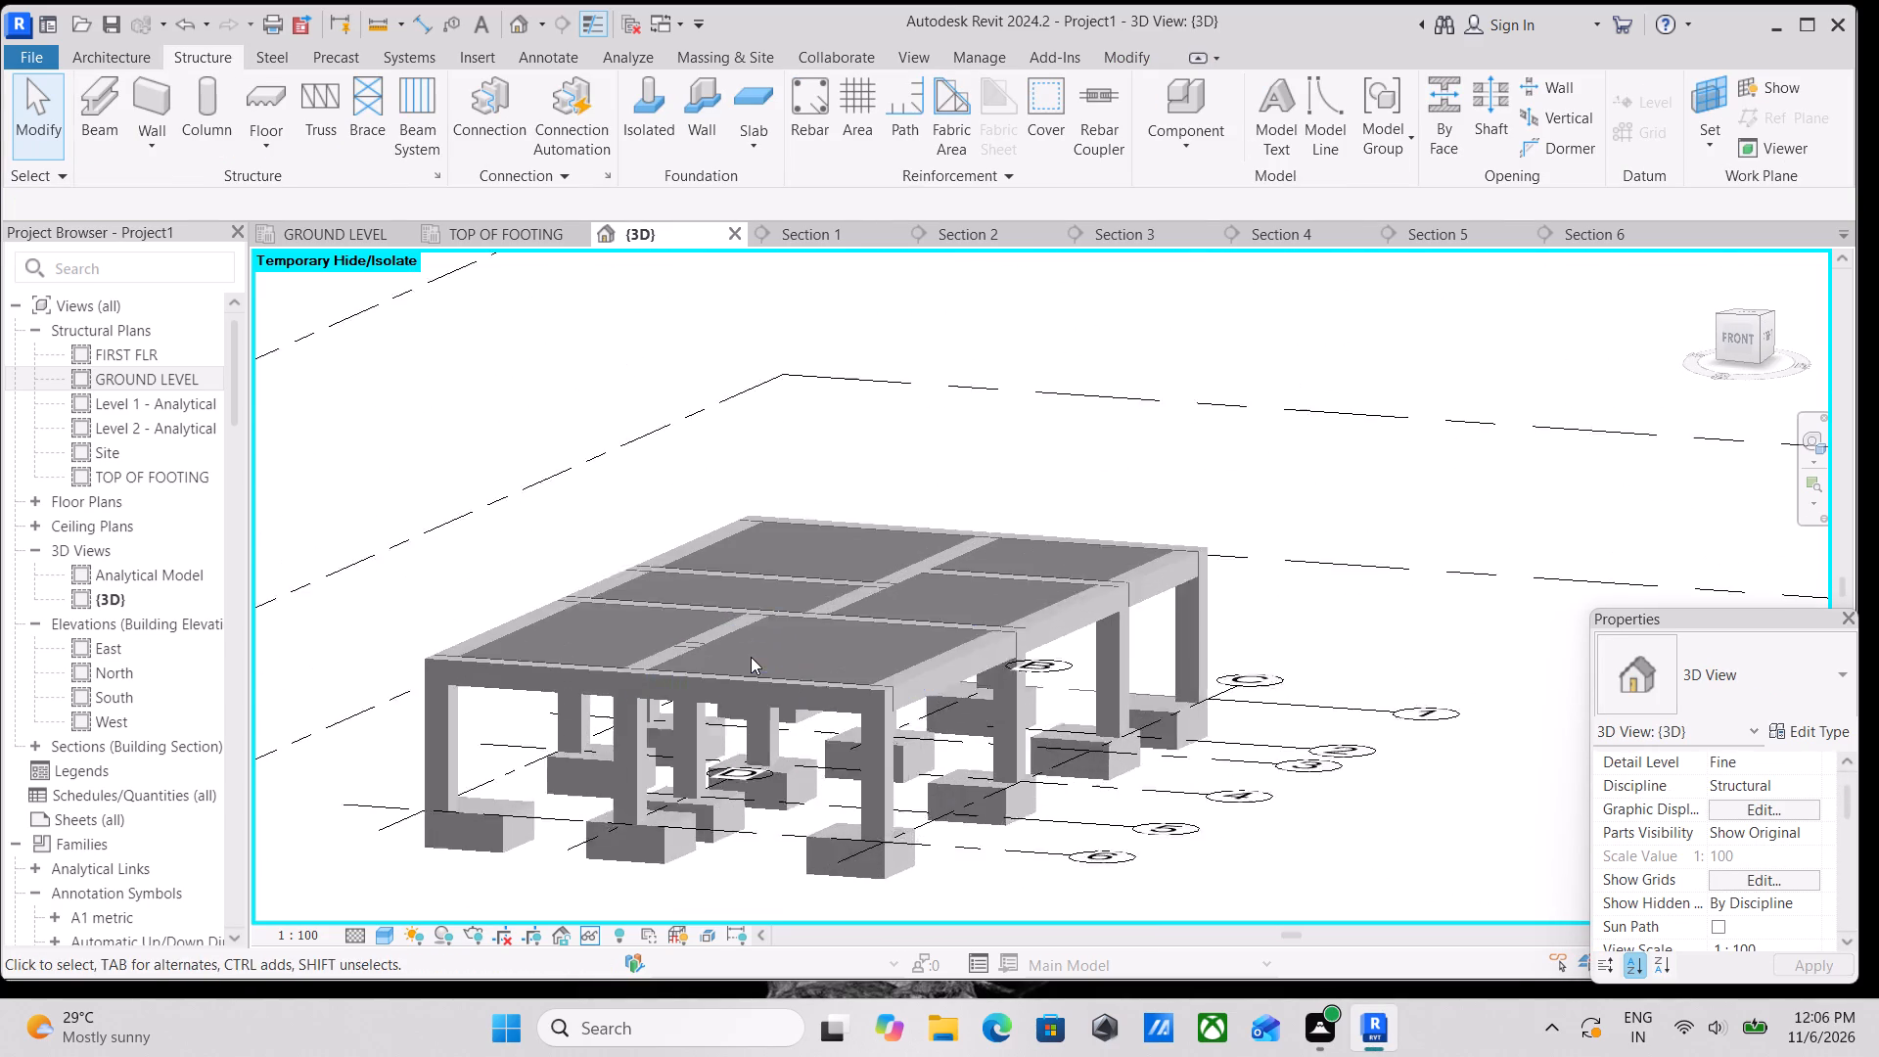
scroll(751, 657, "up", 4)
middle_click_drag(649, 626, 642, 759, "shift")
middle_click_drag(767, 502, 774, 739)
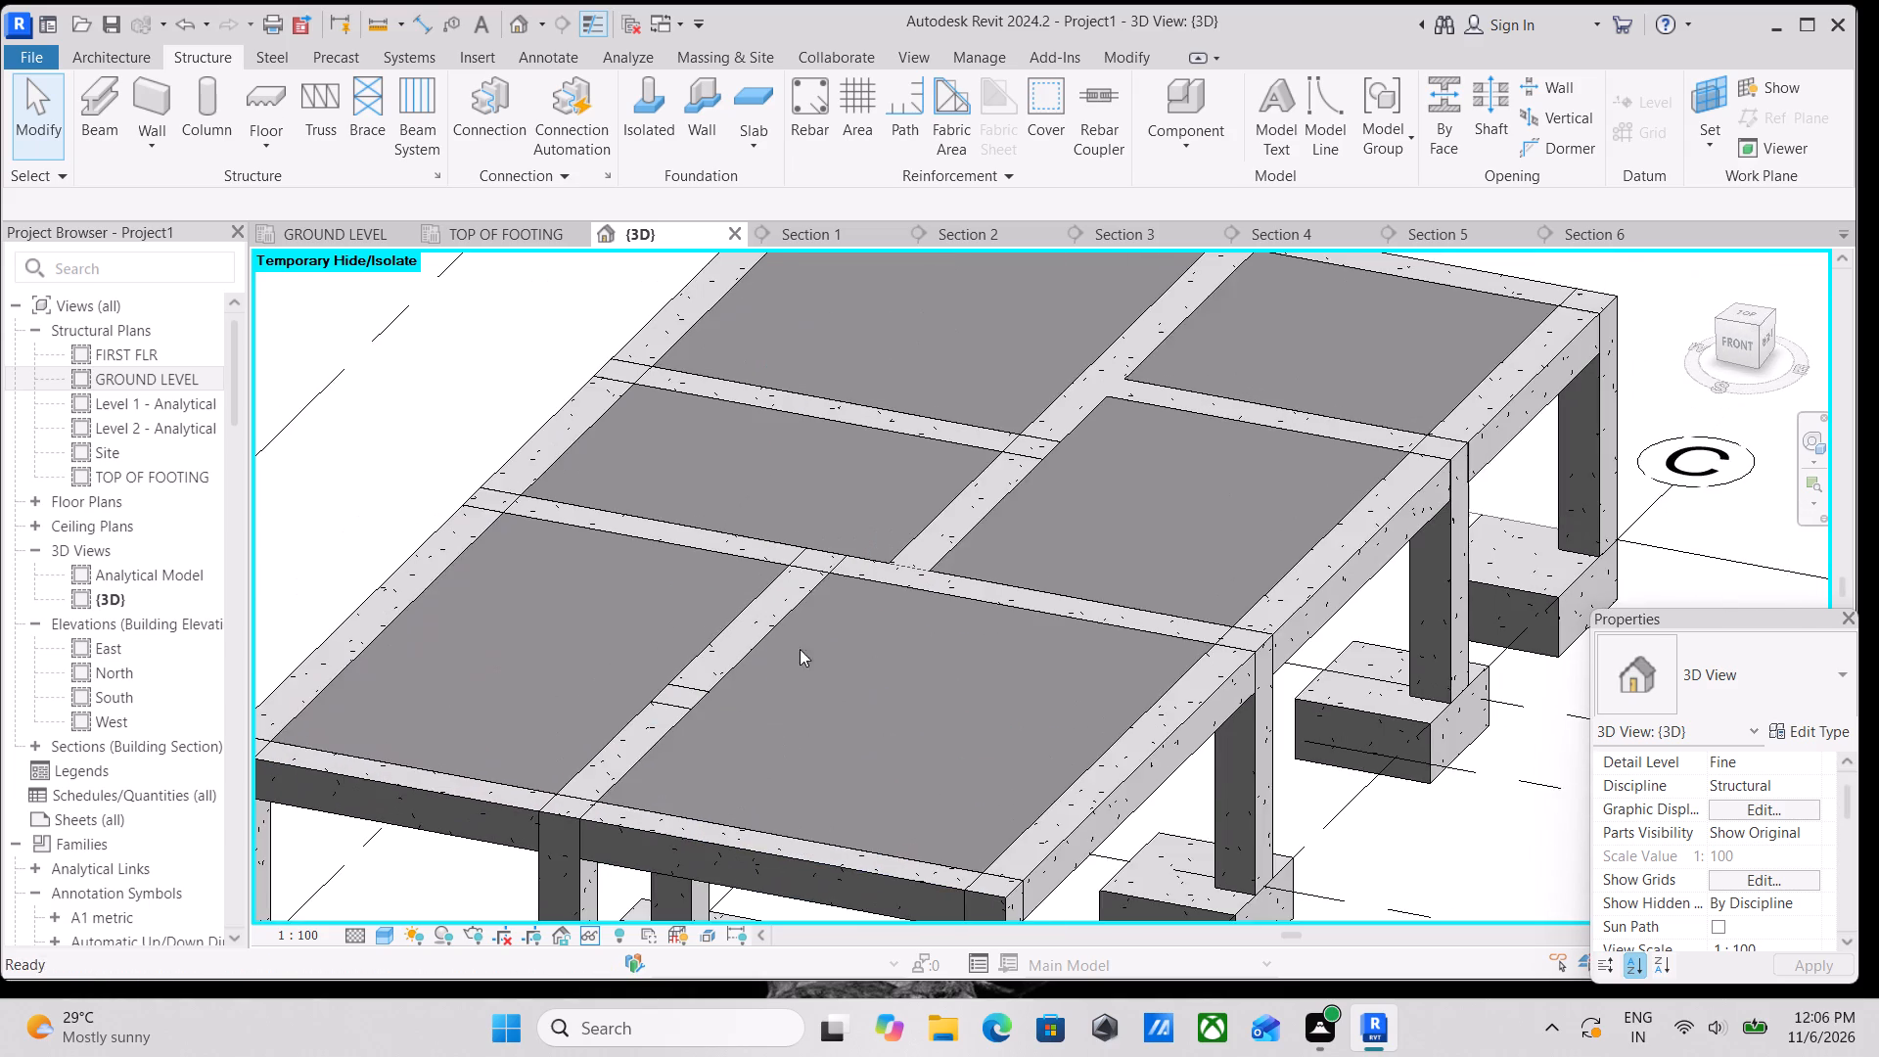
middle_click_drag(810, 642, 794, 762, "shift")
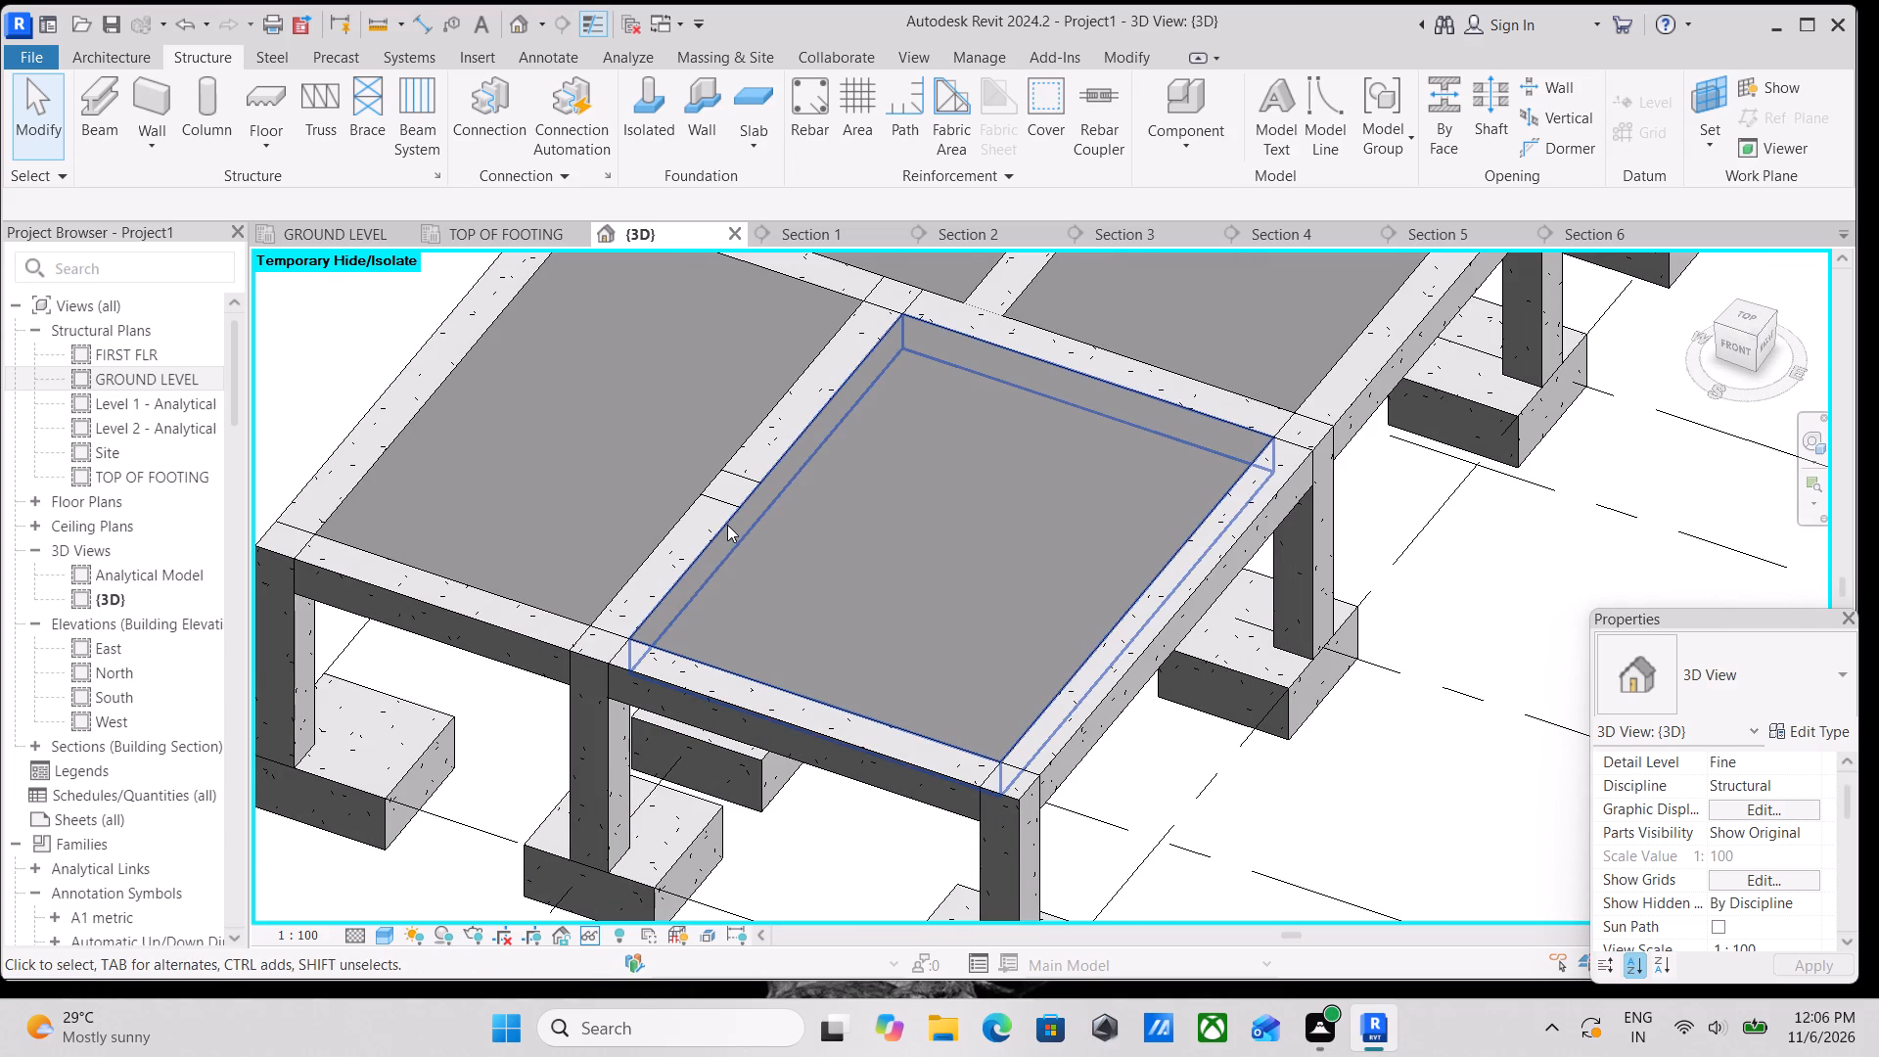
Select the floor slab on the grid C side between grids 6 and 4 to inspect it, and look over the remaining bays from above.
left_click(727, 525)
middle_click_drag(845, 543, 847, 687)
scroll(872, 556, "down", 1, "shift")
middle_click_drag(872, 556, 880, 682, "shift")
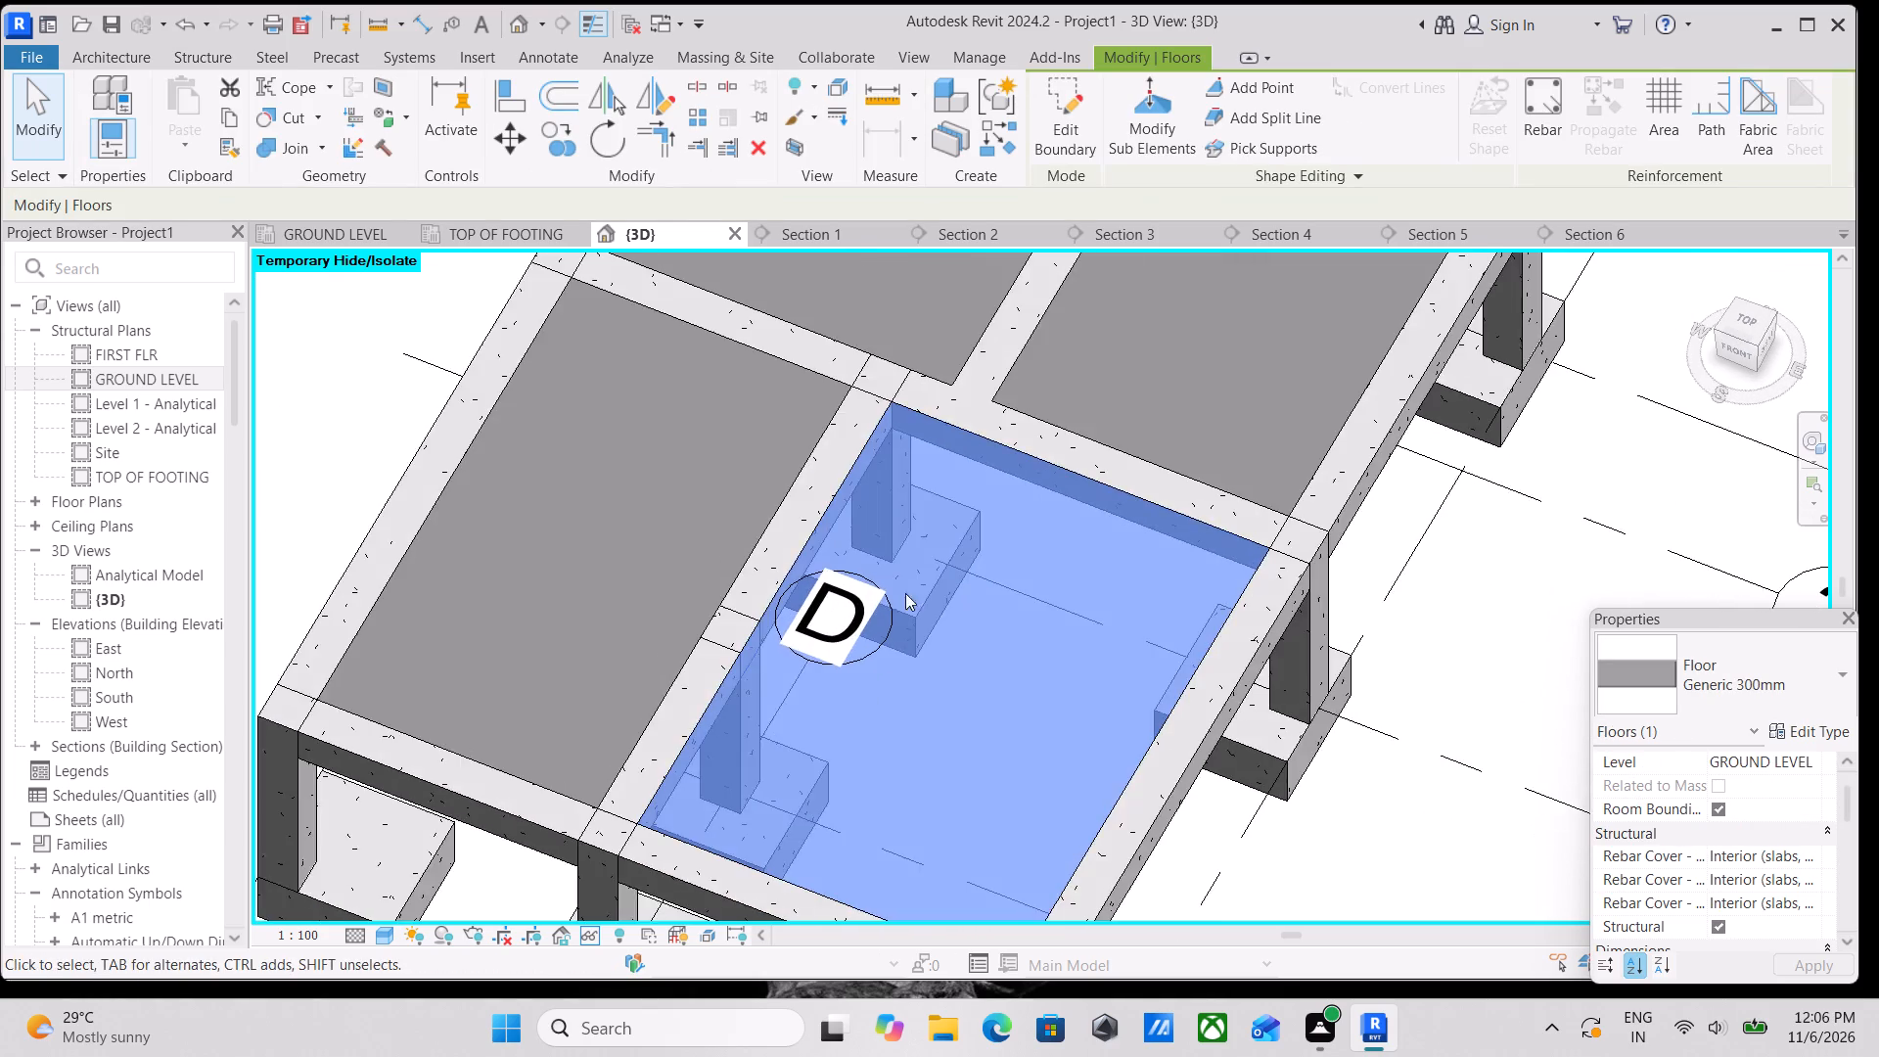
scroll(905, 579, "down", 2)
middle_click_drag(905, 579, 1010, 743)
middle_click_drag(943, 664, 1107, 666)
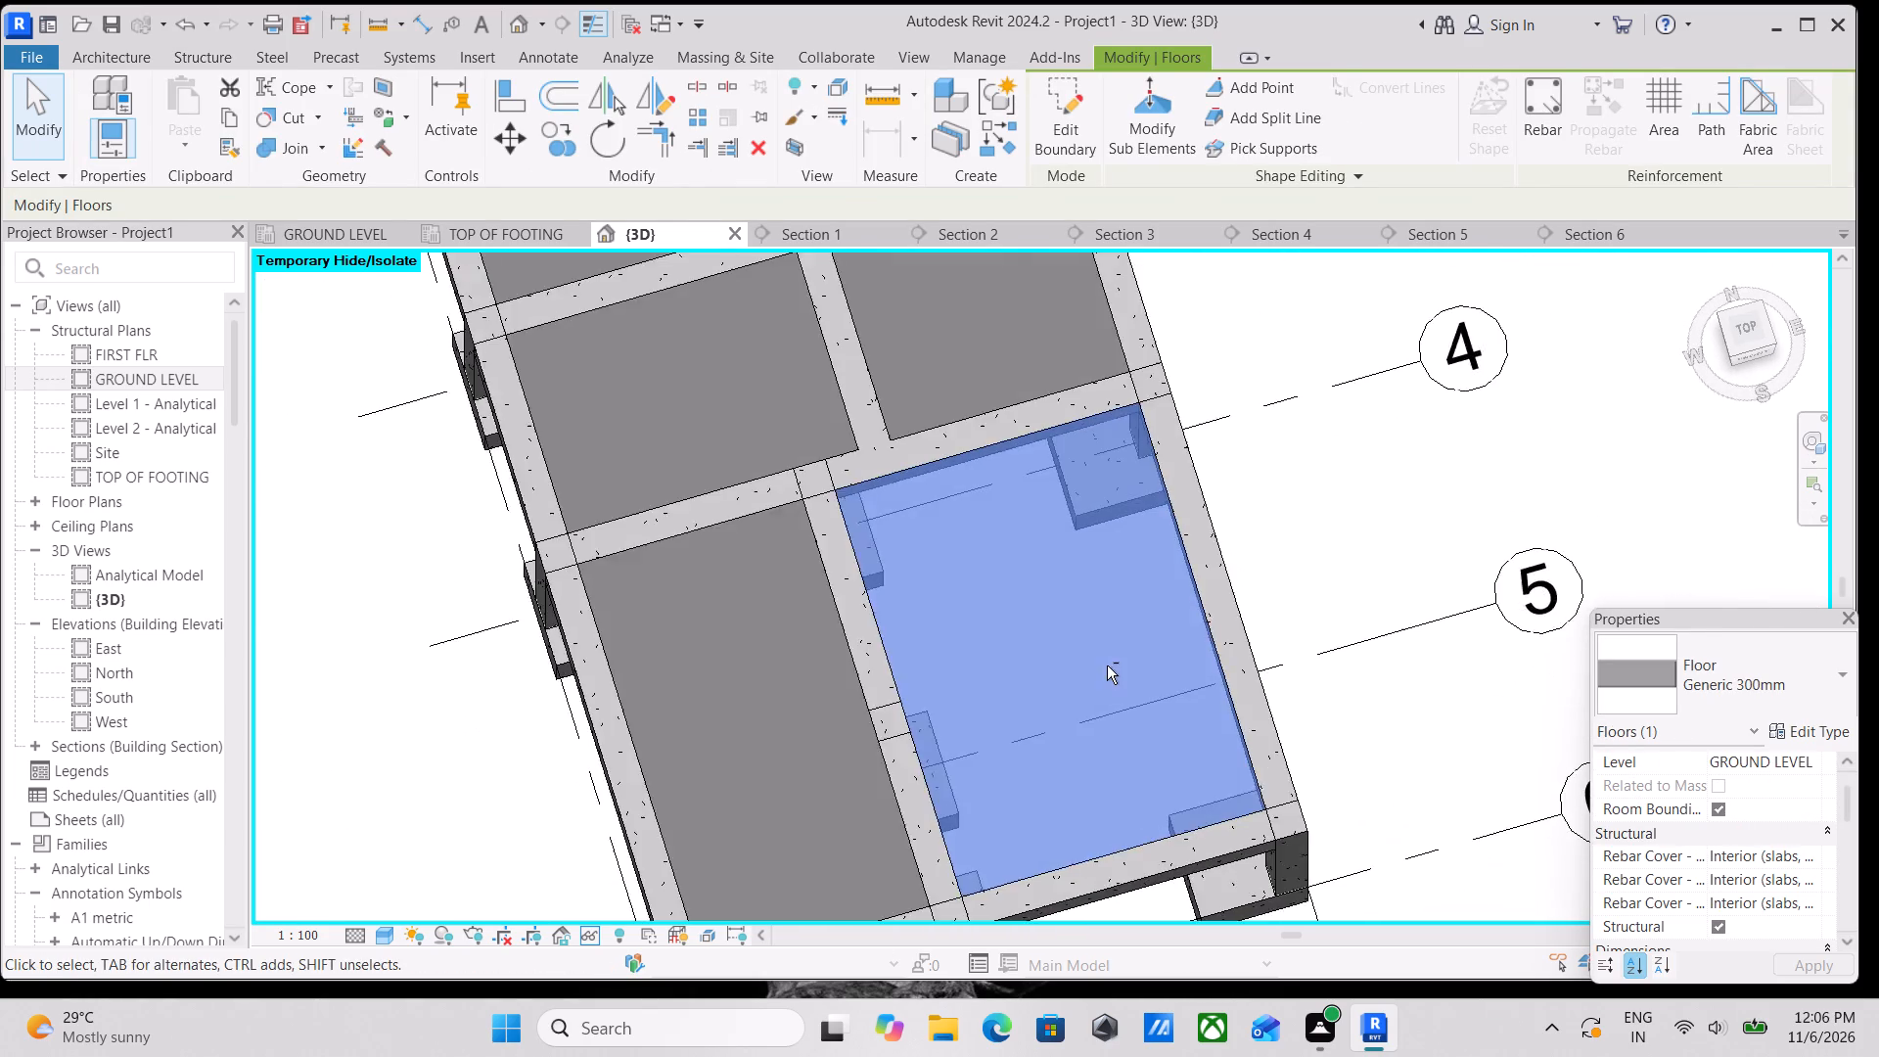
scroll(1107, 666, "up", 3, "shift")
scroll(928, 542, "down", 1)
middle_click_drag(928, 543, 921, 720)
key("Escape")
scroll(848, 428, "down", 4)
scroll(874, 539, "down", 1)
middle_click_drag(874, 539, 901, 686)
middle_click_drag(745, 451, 828, 580)
scroll(696, 485, "up", 3)
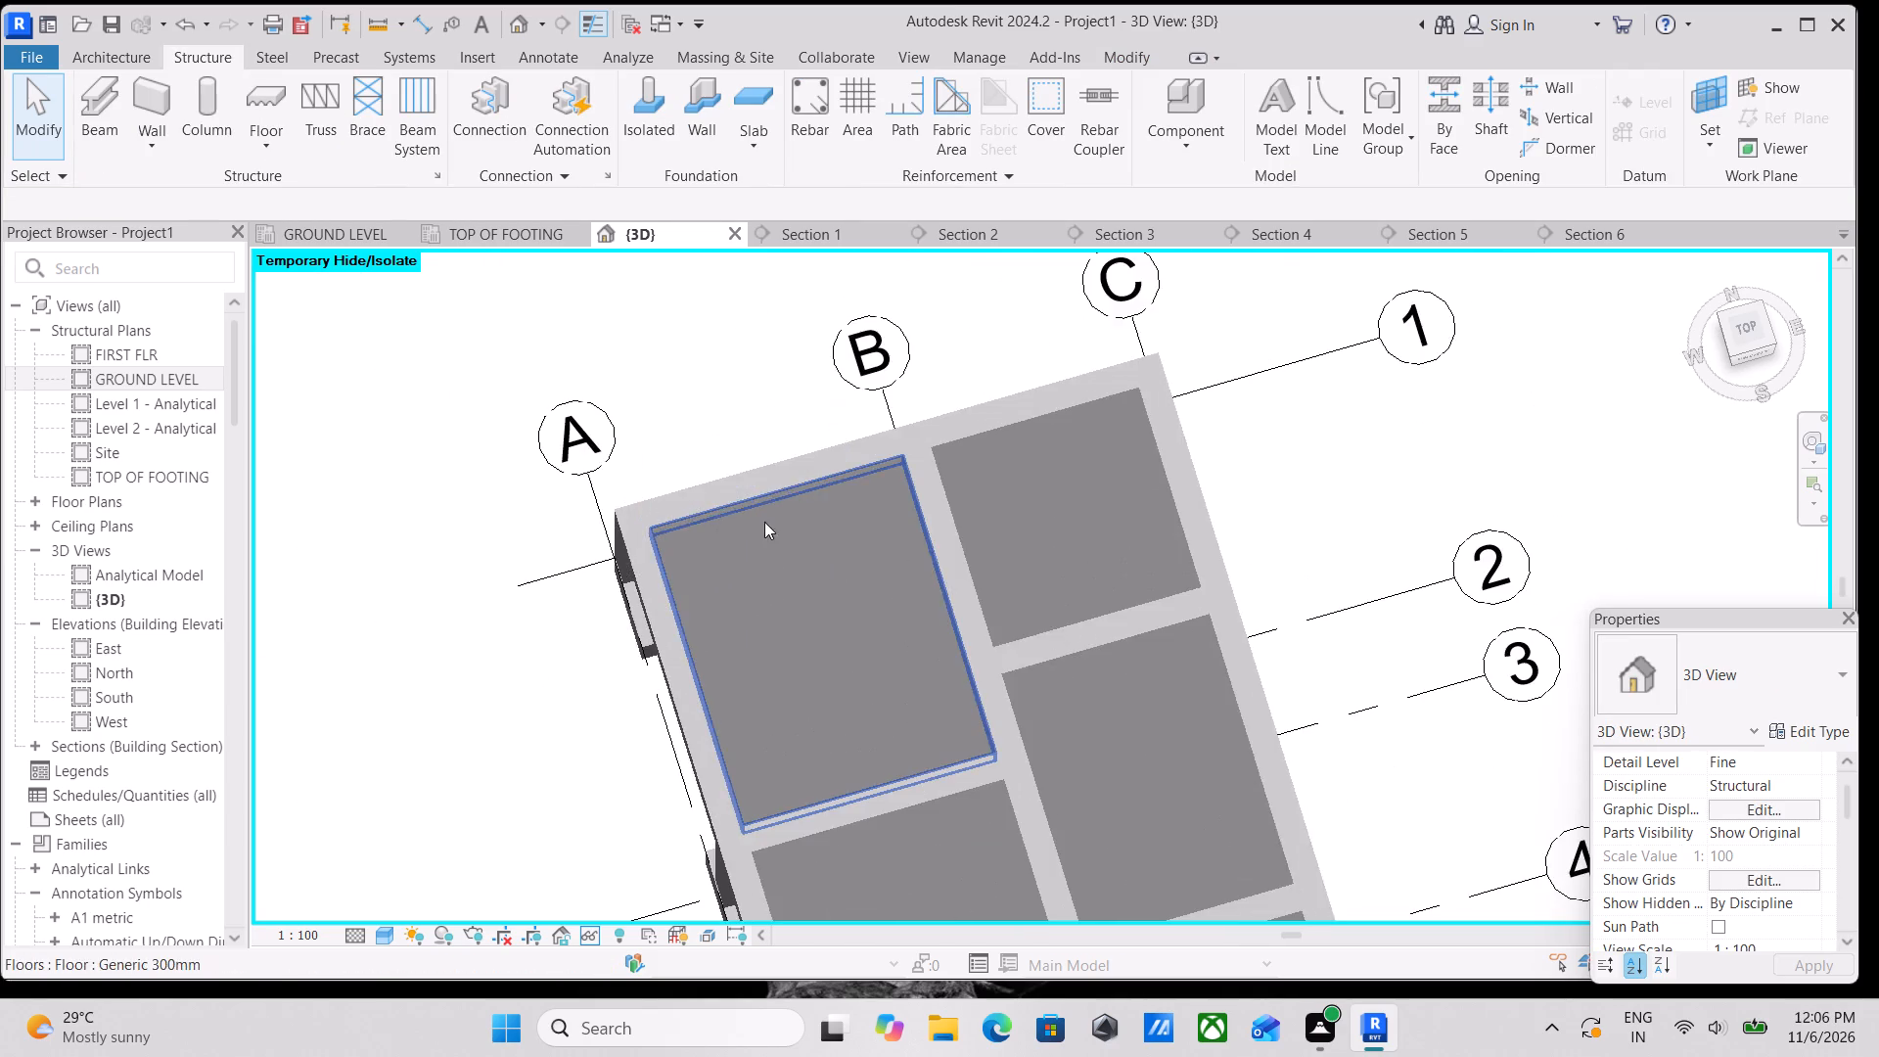
scroll(817, 508, "down", 2)
scroll(974, 531, "up", 3)
middle_click_drag(982, 525, 939, 496)
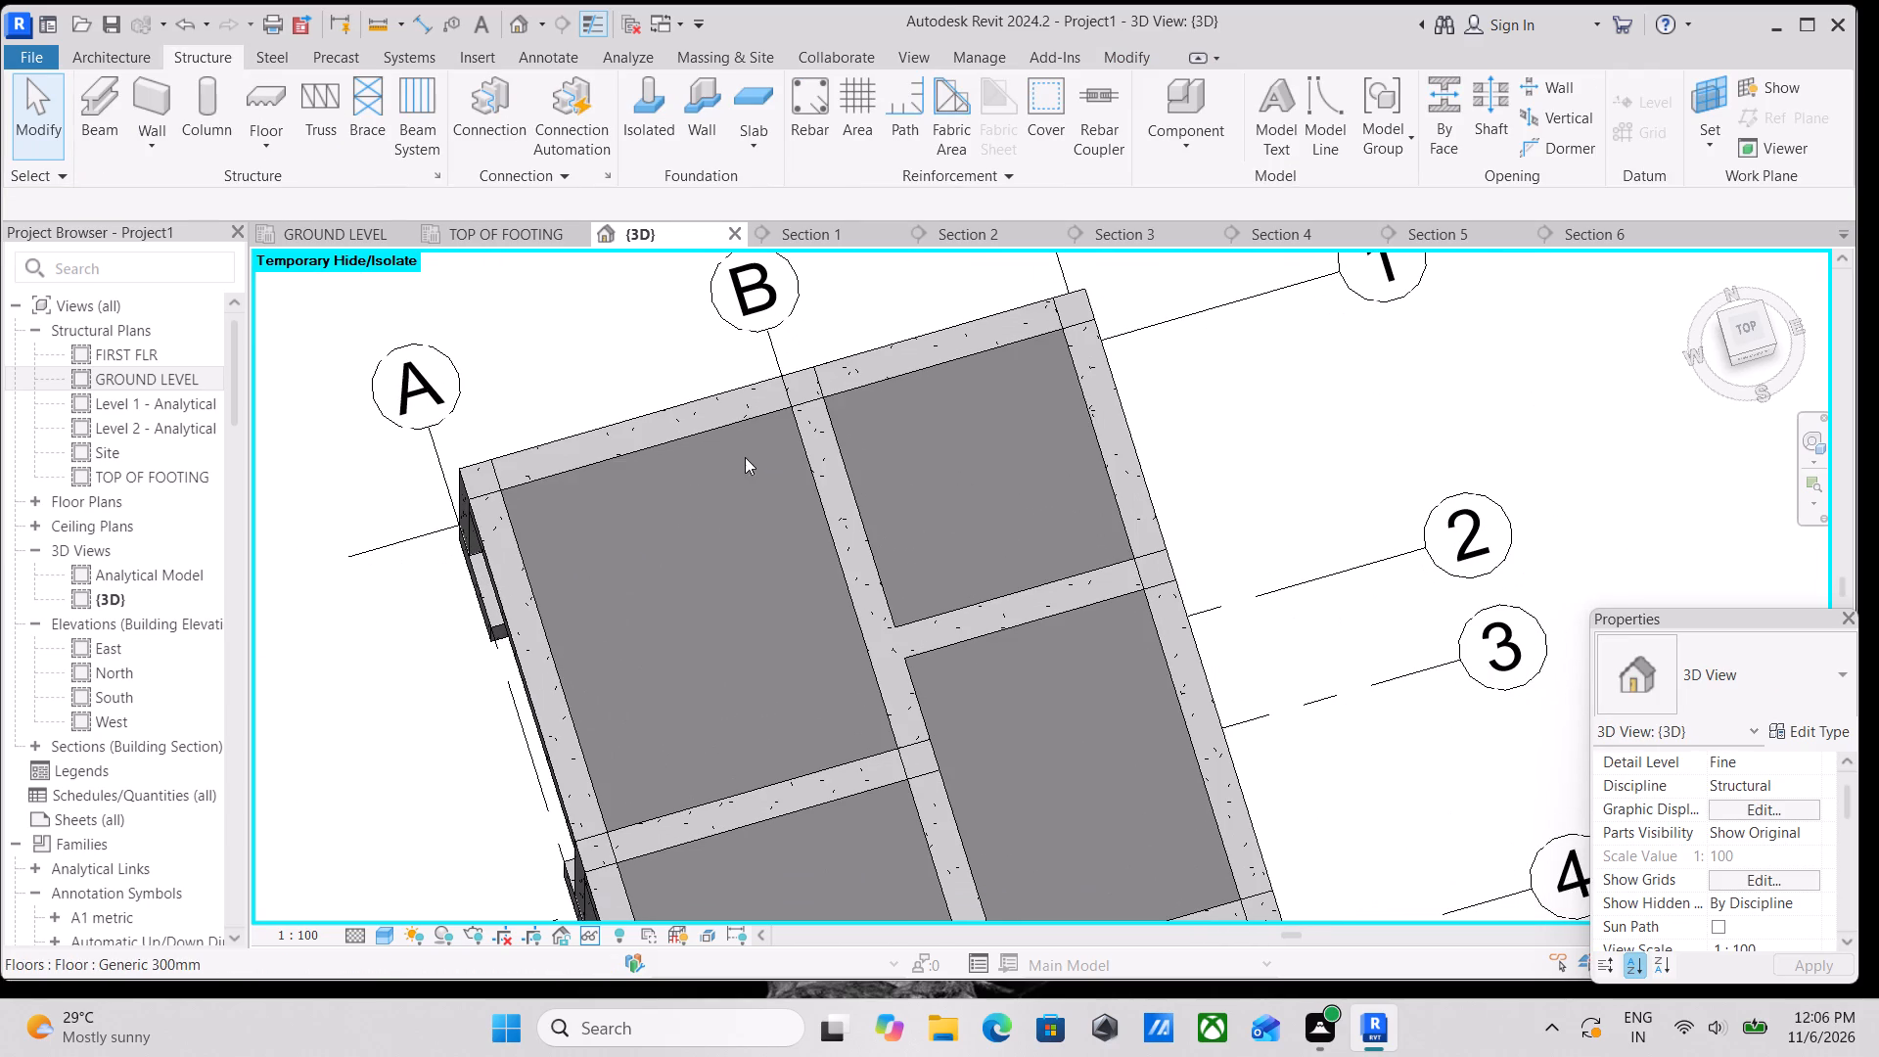
Orient the 3D view to the top, framing the slab bays between grids 1 and 4.
left_click(1737, 332)
scroll(1182, 655, "up", 2)
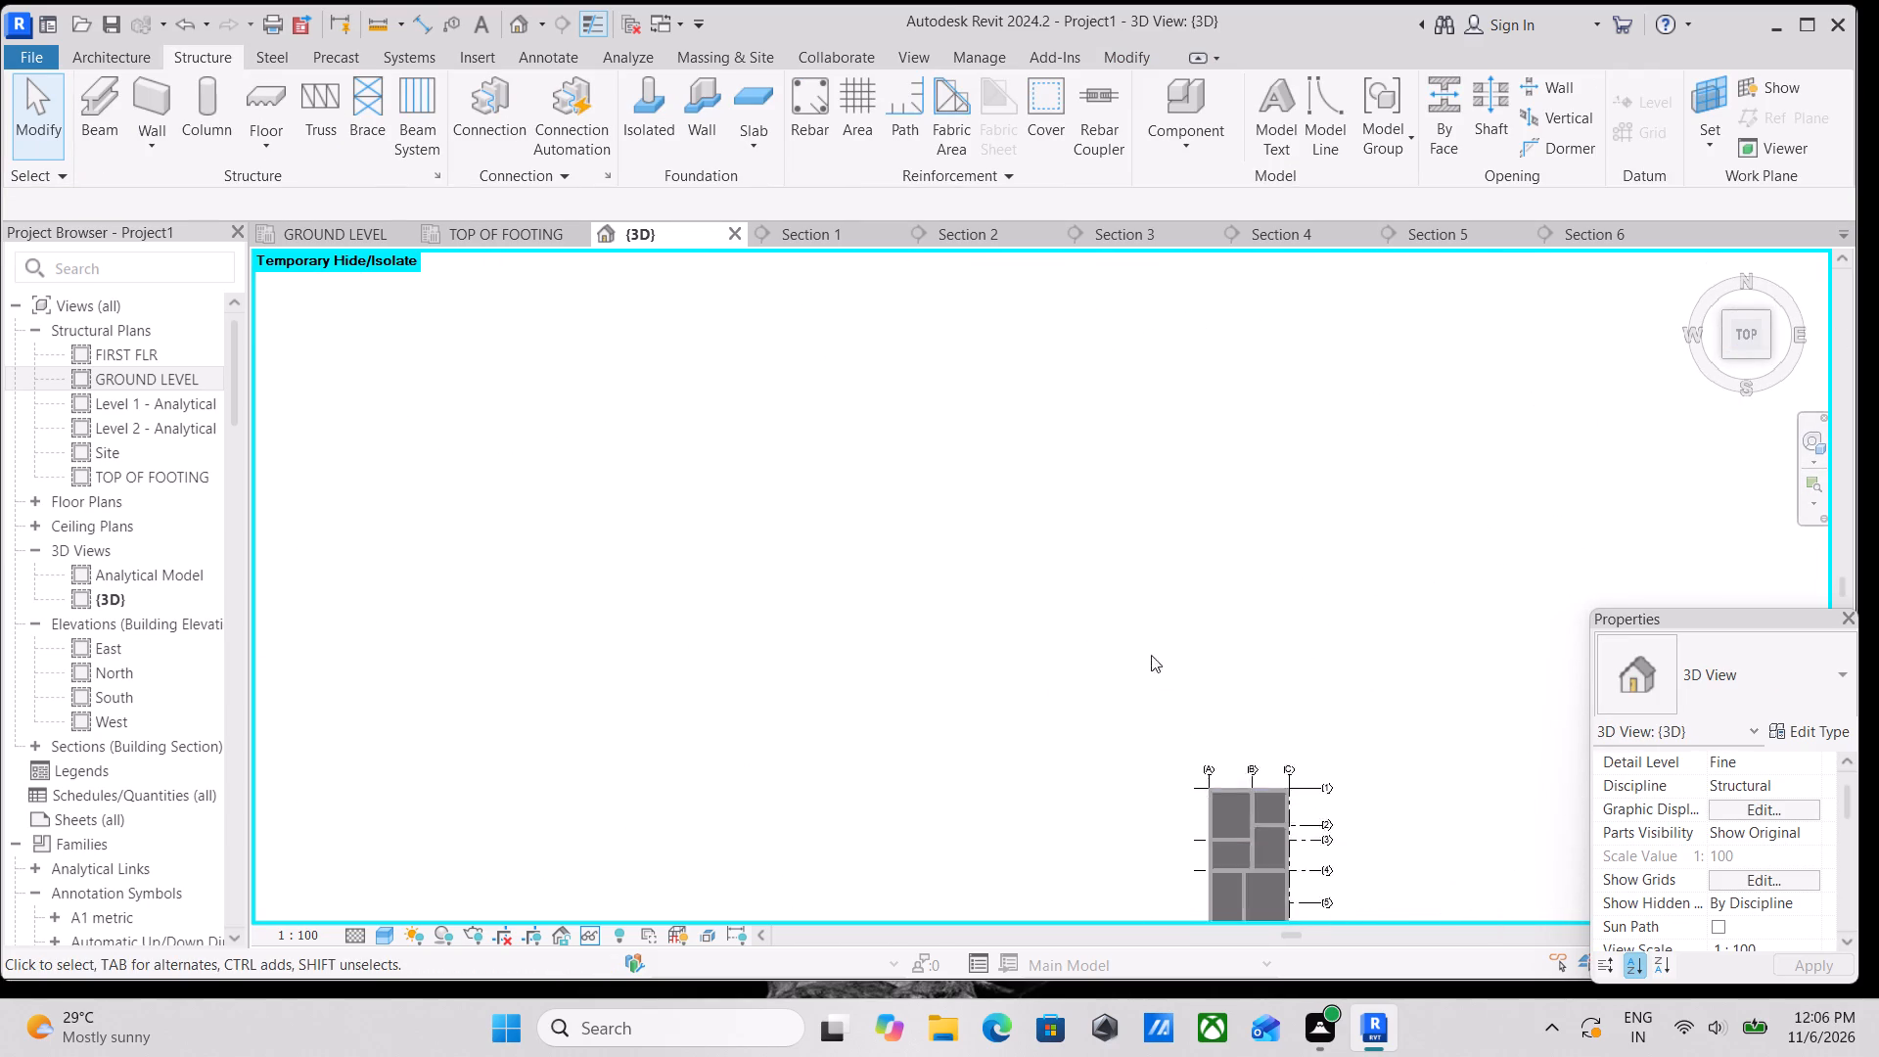
scroll(1151, 655, "up", 1)
scroll(835, 526, "up", 3)
scroll(830, 416, "up", 7)
middle_click_drag(874, 398, 920, 527)
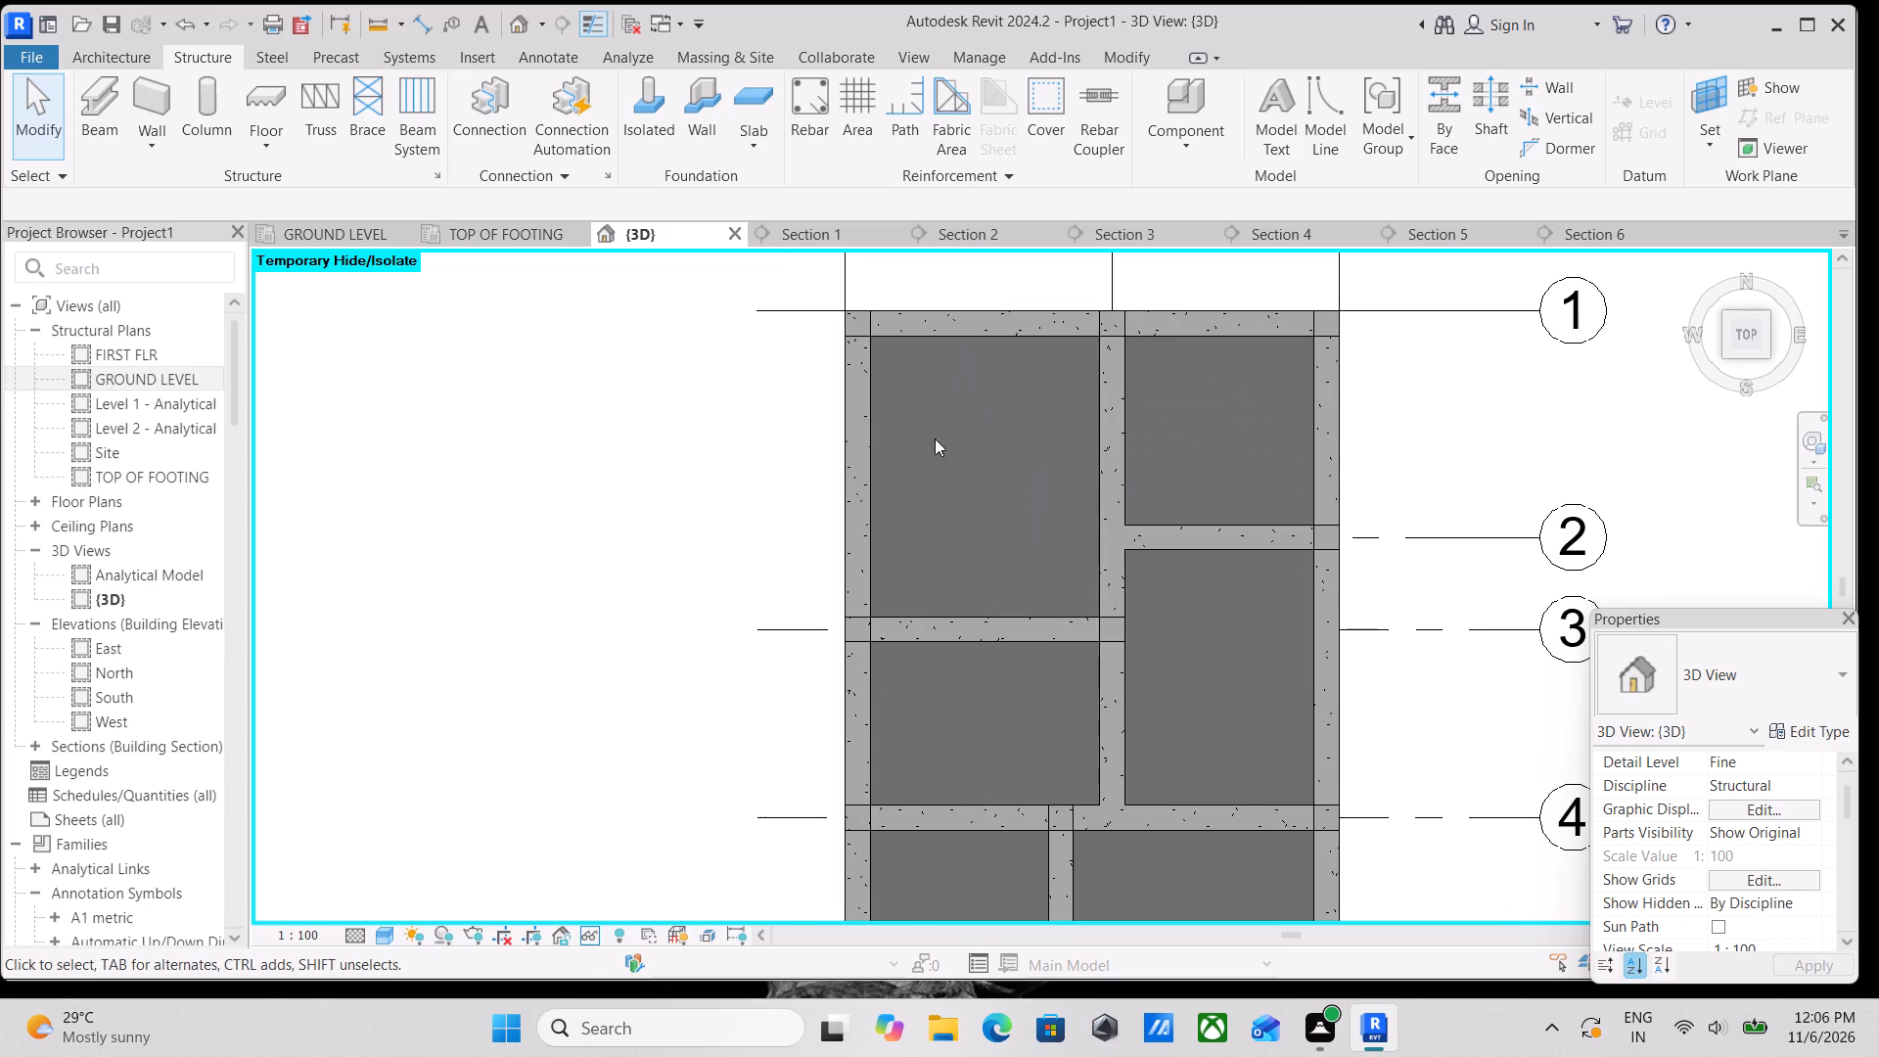
middle_click_drag(518, 122, 581, 215)
In the GROUND LEVEL structural plan, select all section marks of the same type and temporarily hide them.
left_click(360, 227)
scroll(859, 557, "down", 2)
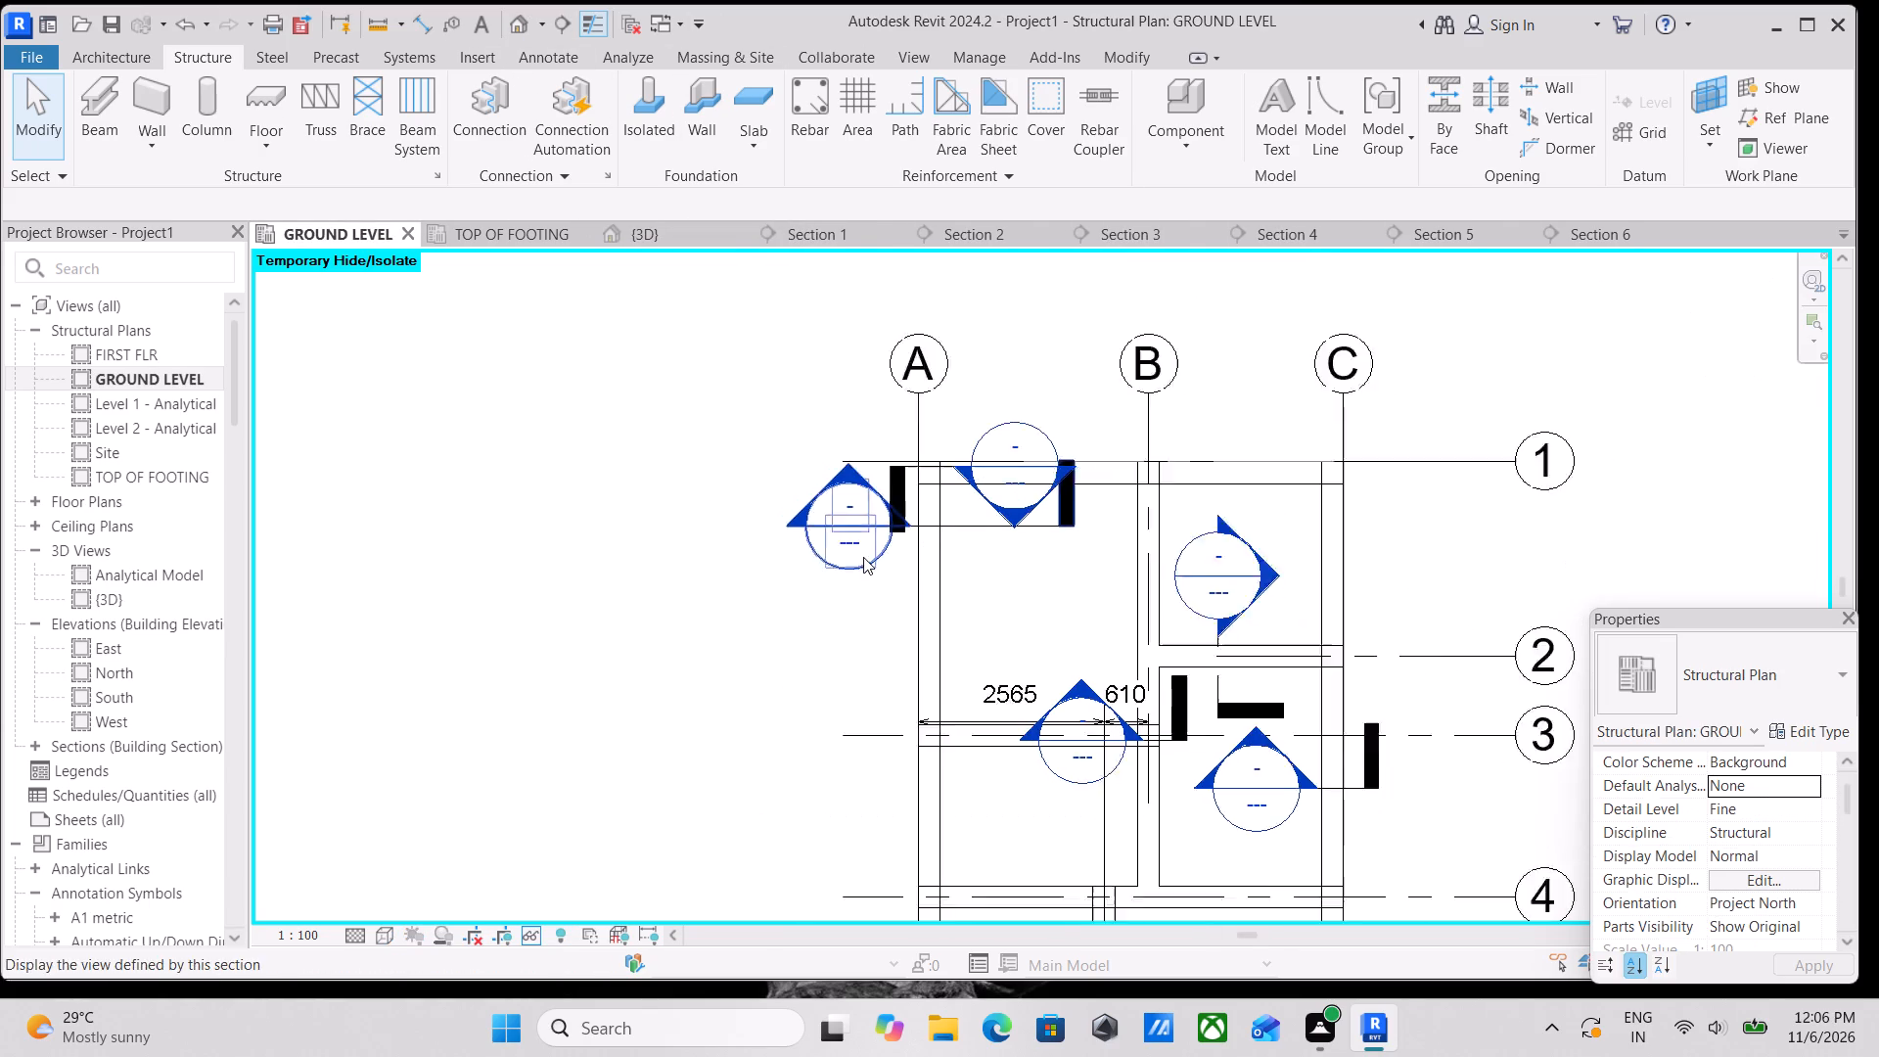
middle_click_drag(837, 497, 774, 256)
middle_click_drag(915, 647, 930, 448)
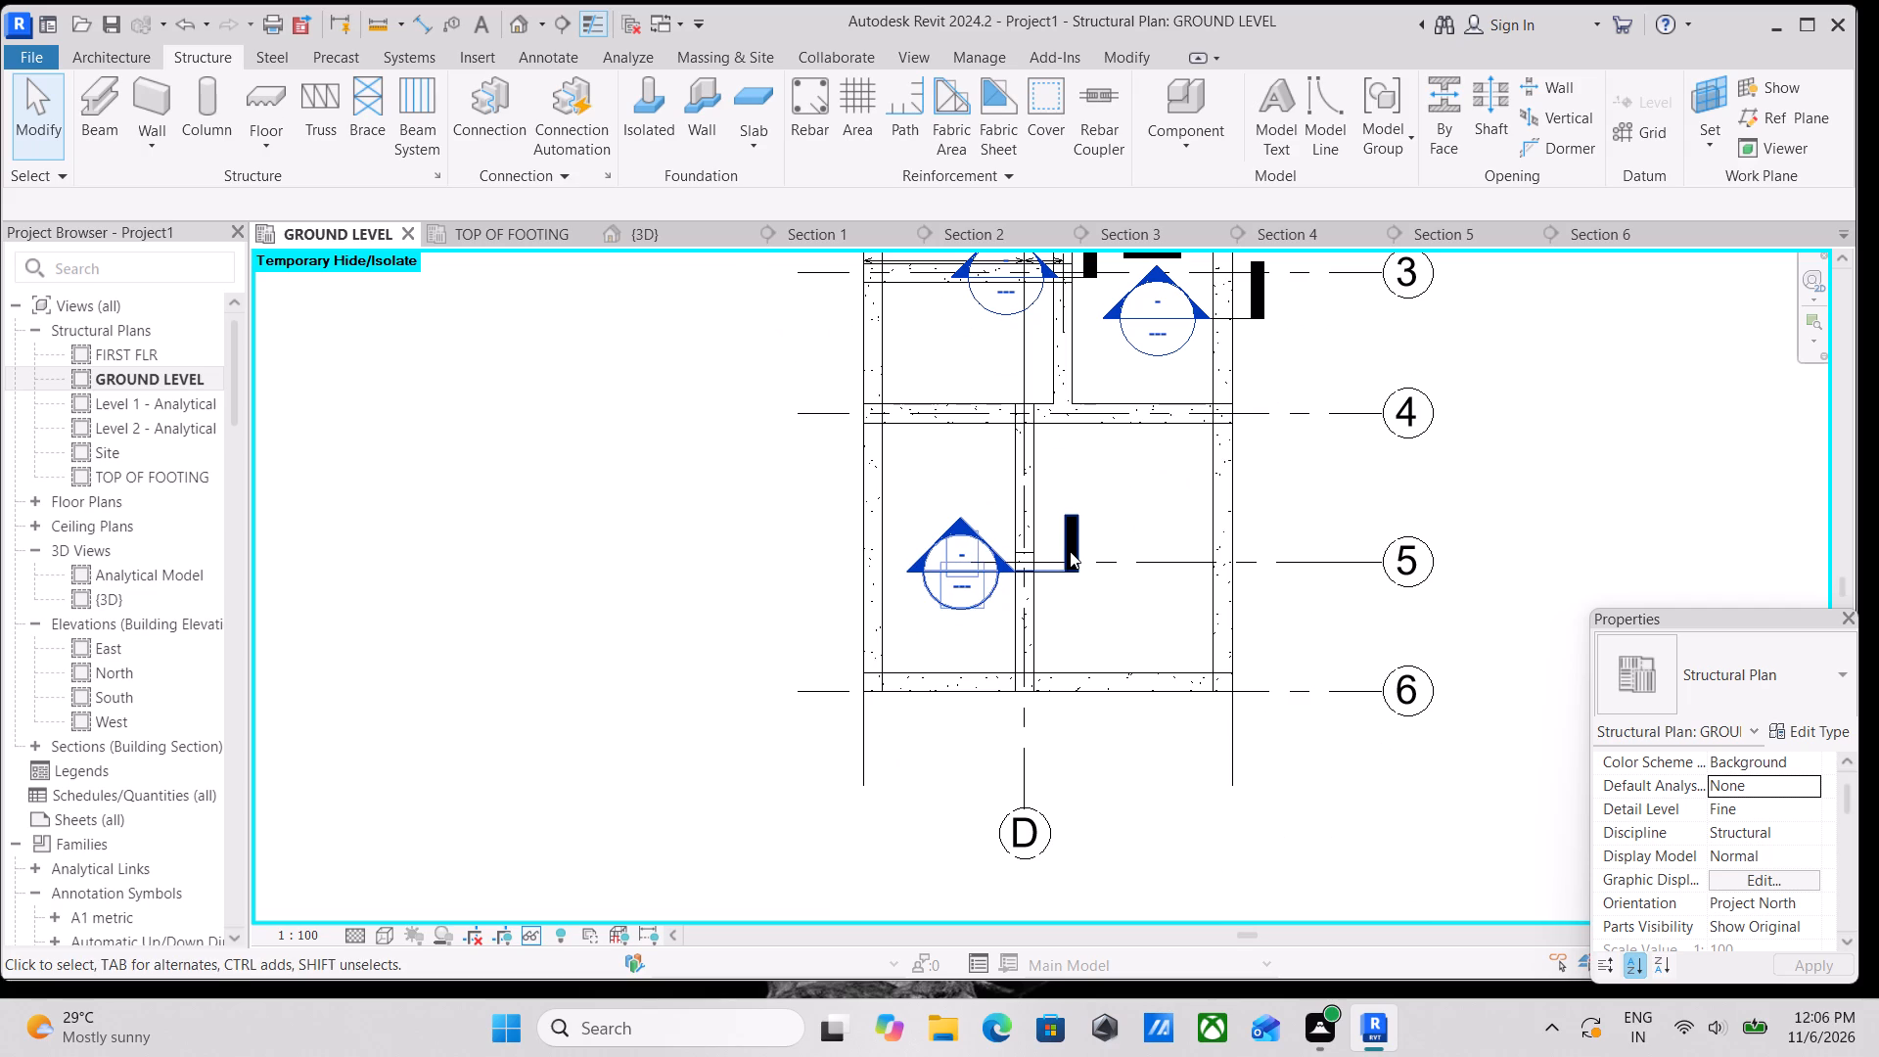
scroll(1066, 571, "up", 6)
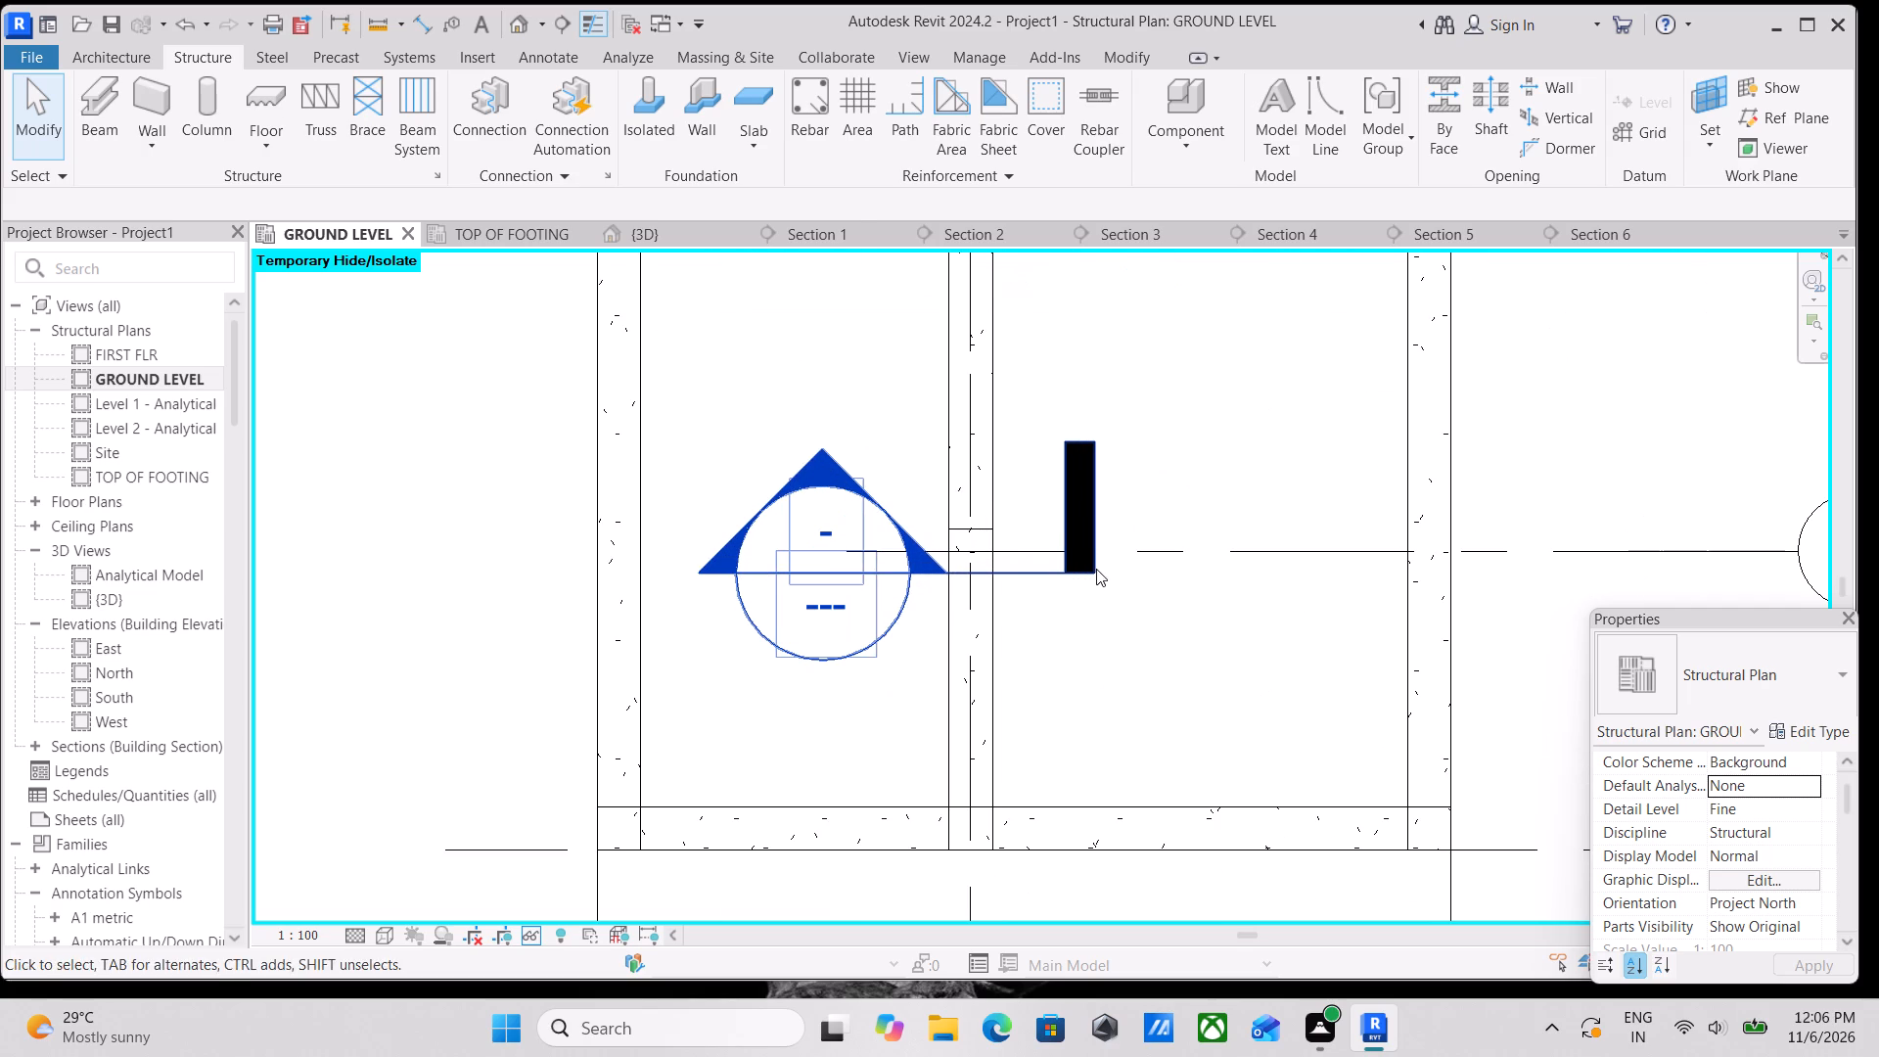
left_click(1094, 567)
type("SA")
scroll(1150, 499, "down", 4)
middle_click_drag(1158, 597, 1147, 858)
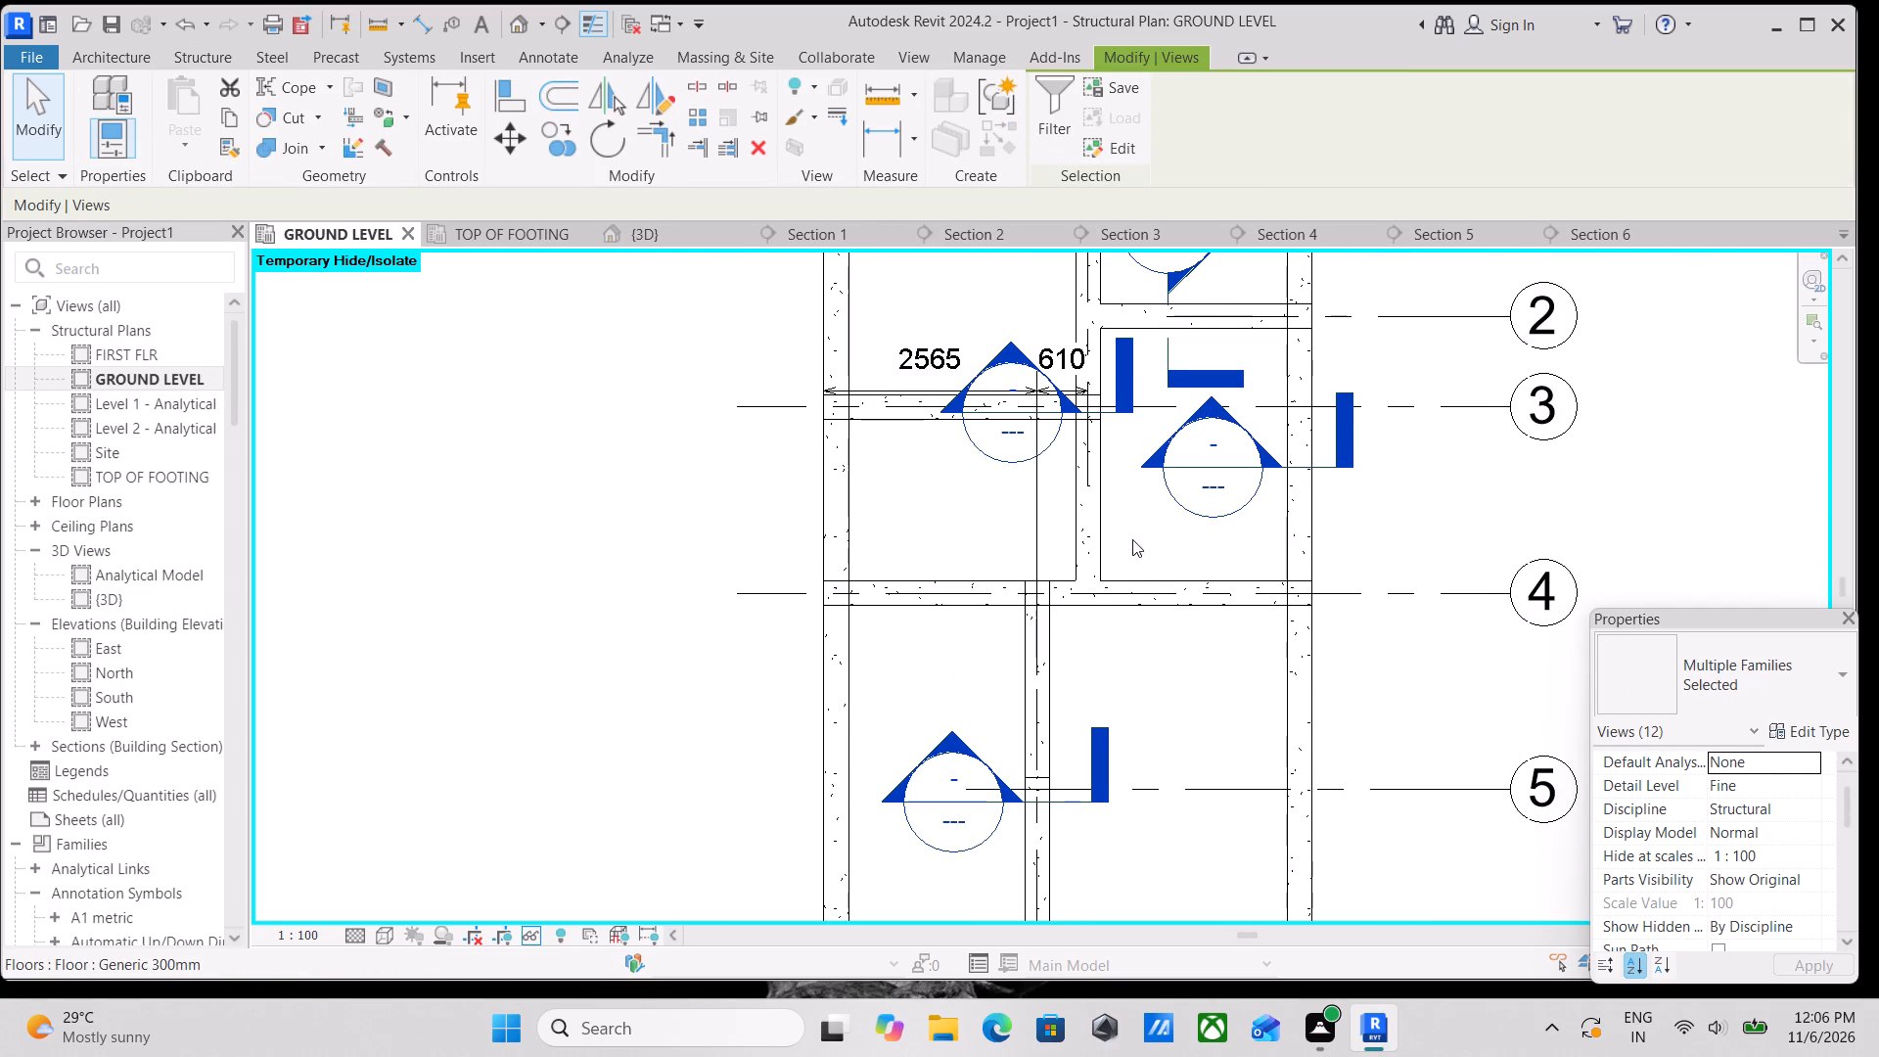
type("HH")
Draw a building section along grid 5 from just outside grid A to just past grid D, facing grid 4.
scroll(1096, 603, "down", 1)
middle_click_drag(1096, 603, 1175, 526)
scroll(1152, 644, "down", 1)
middle_click_drag(1152, 644, 1107, 693)
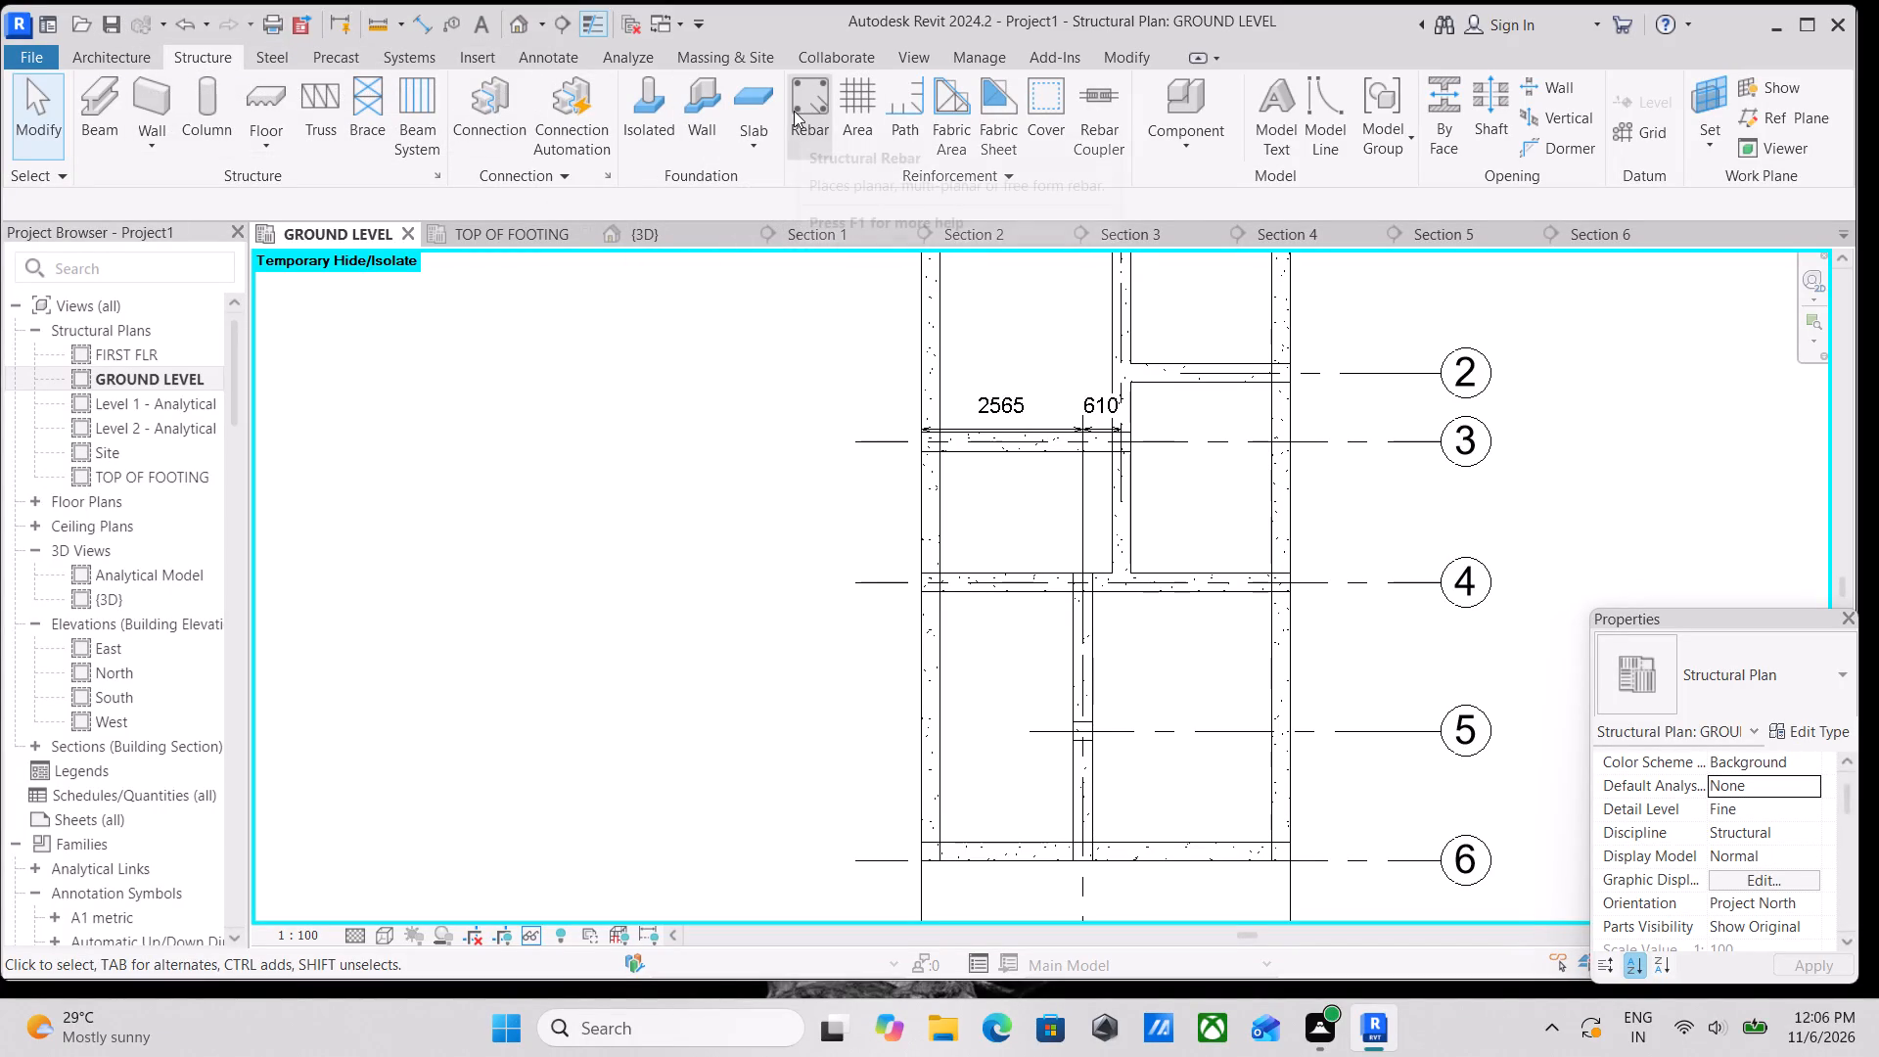
left_click(560, 23)
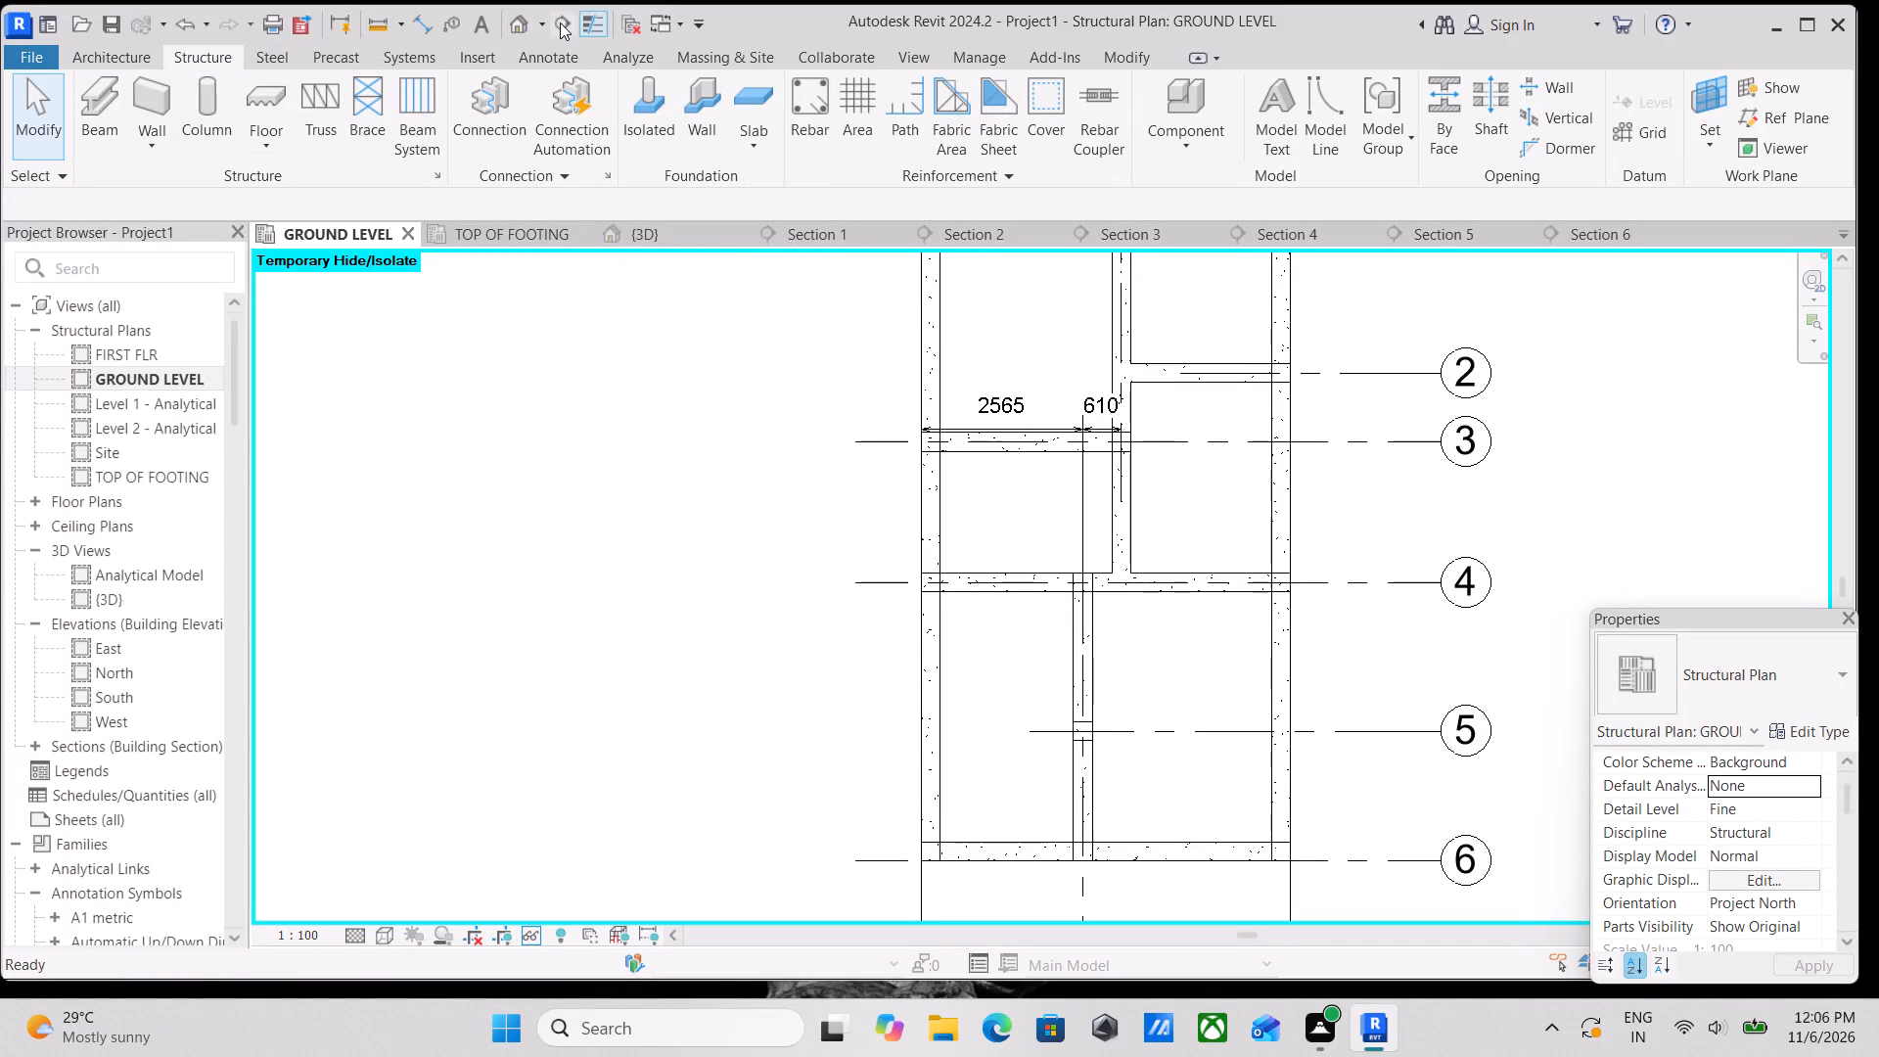
middle_click_drag(836, 723, 711, 666)
scroll(764, 674, "up", 1)
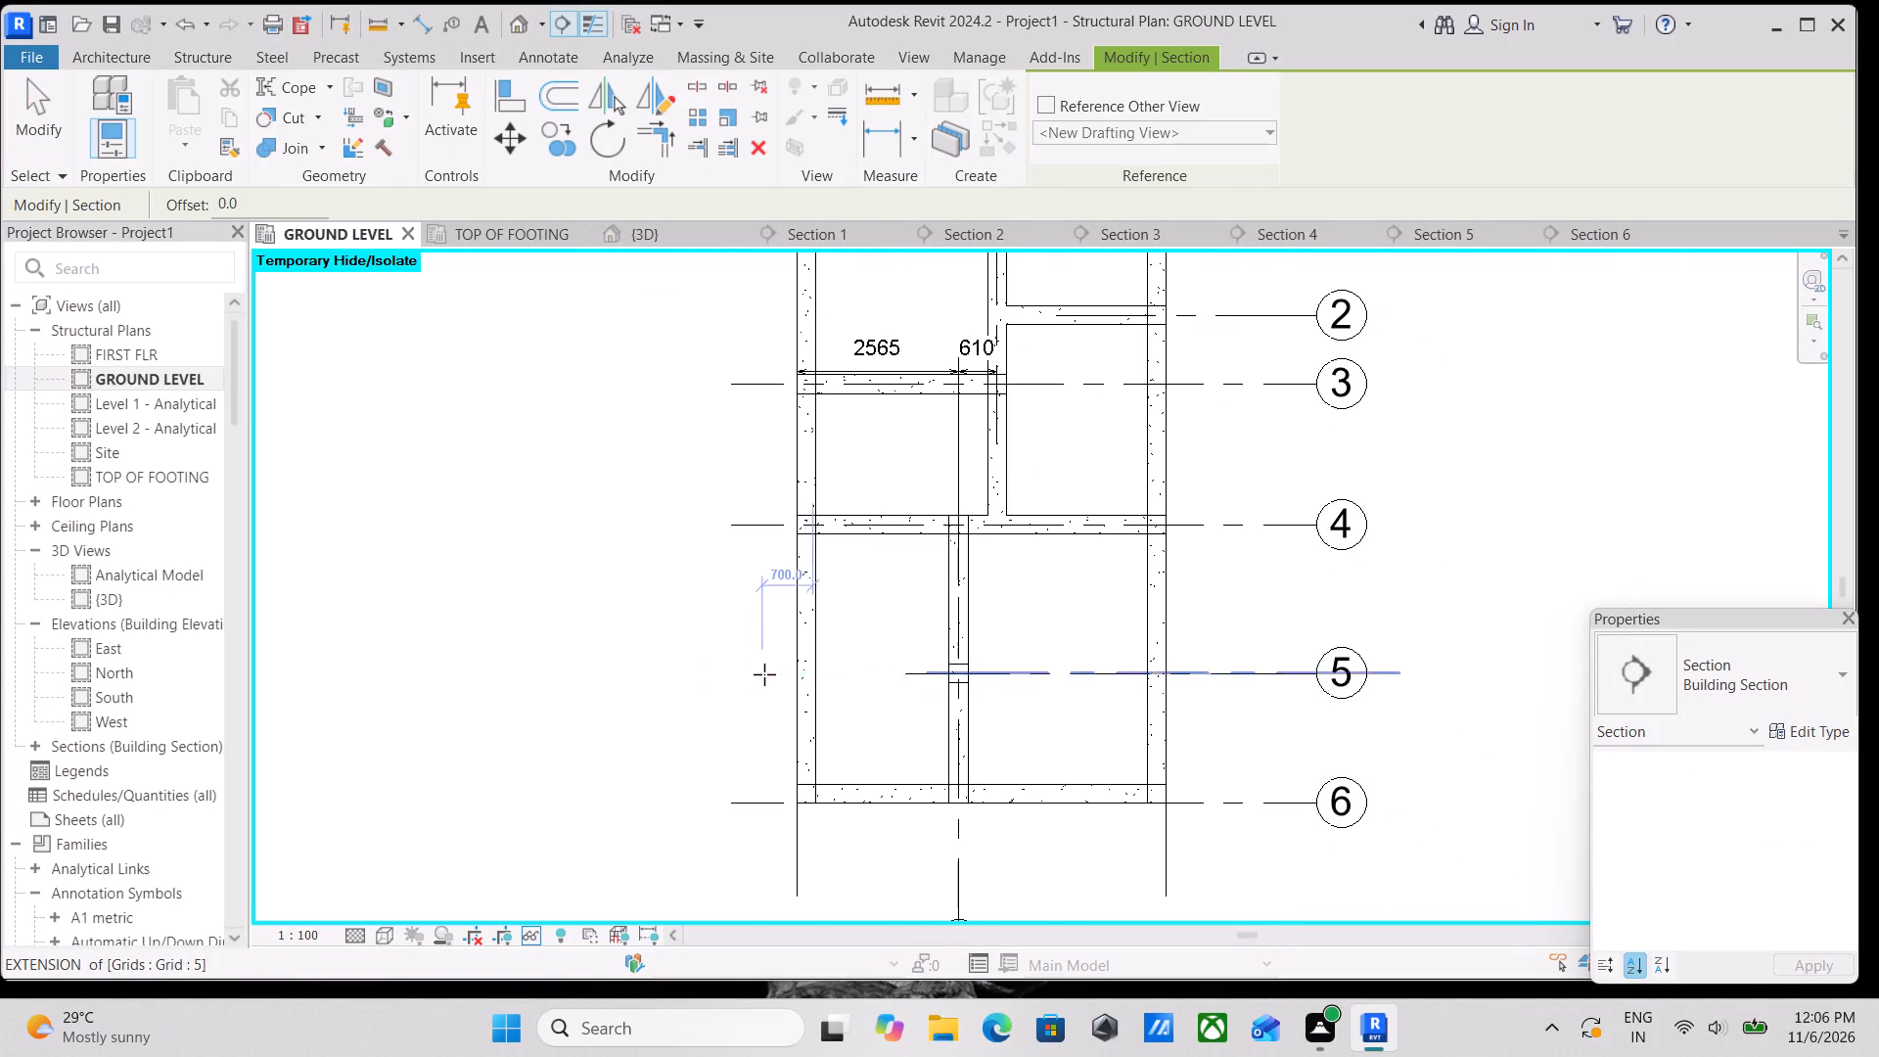
scroll(764, 674, "up", 2)
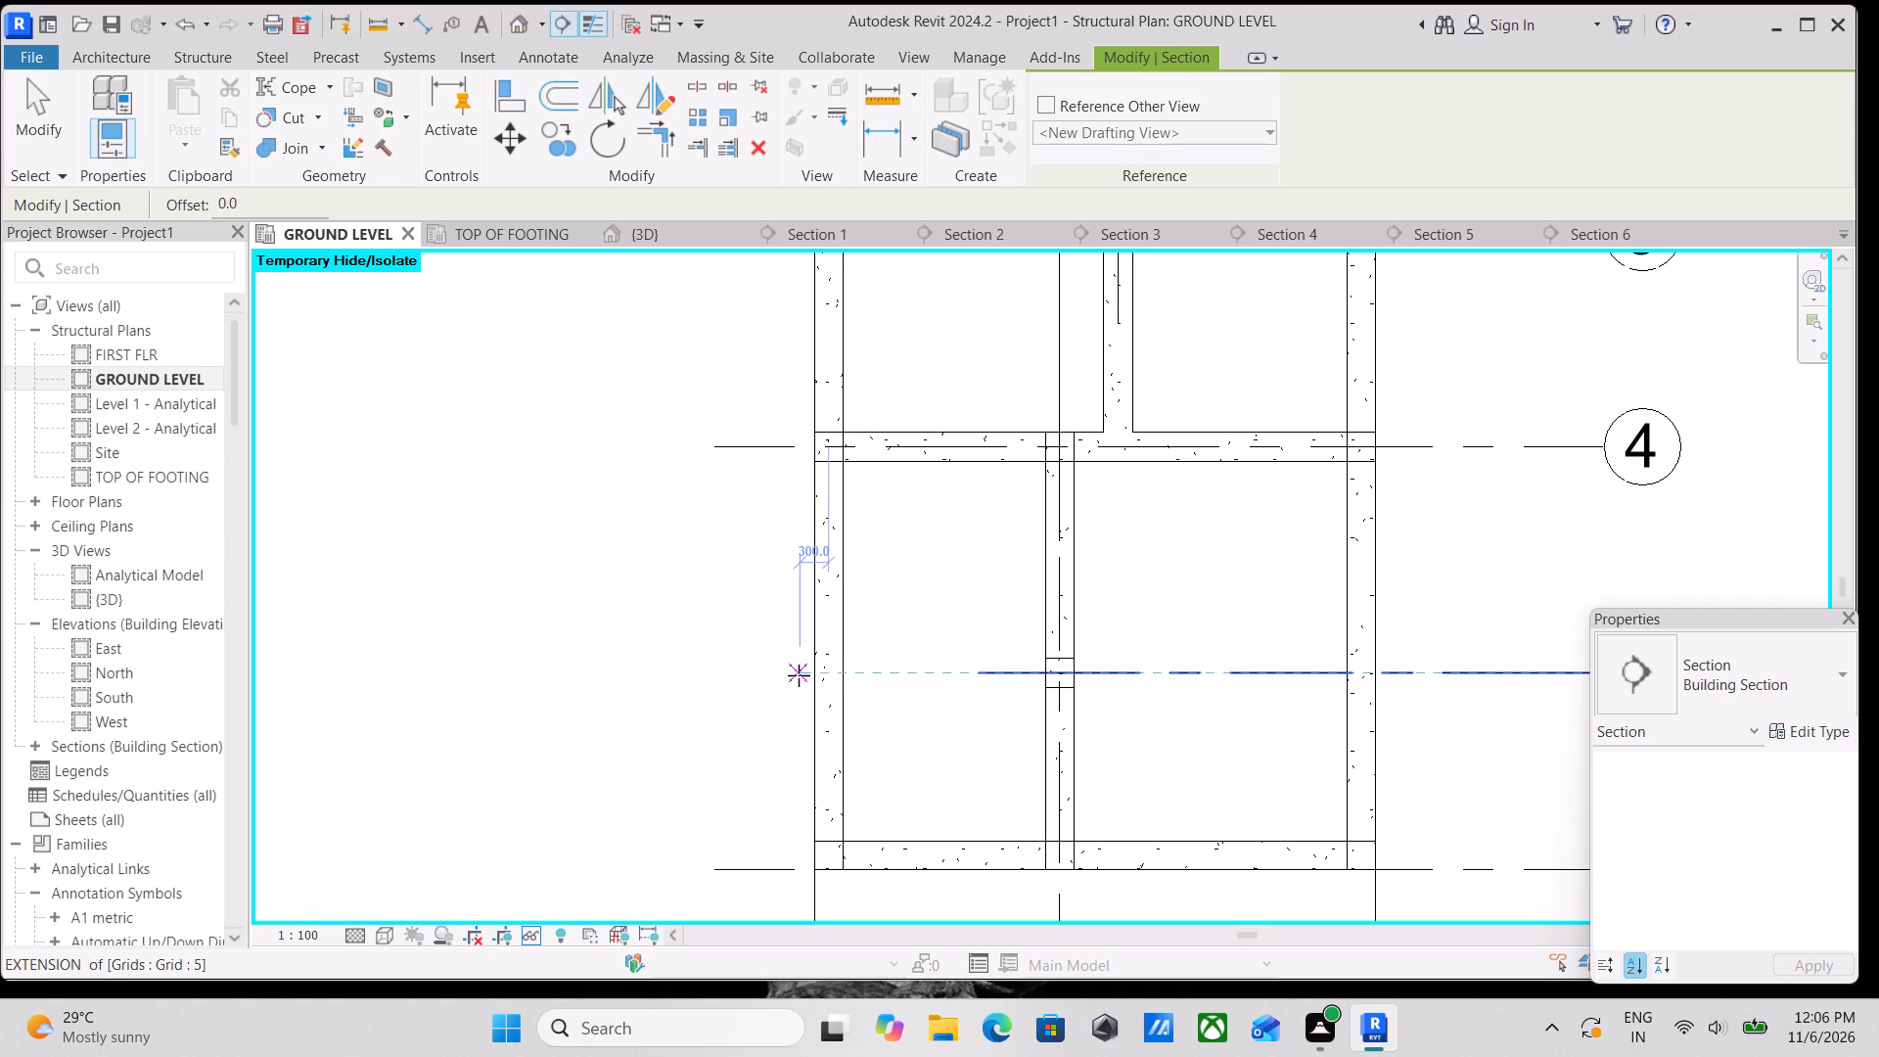
left_click(800, 668)
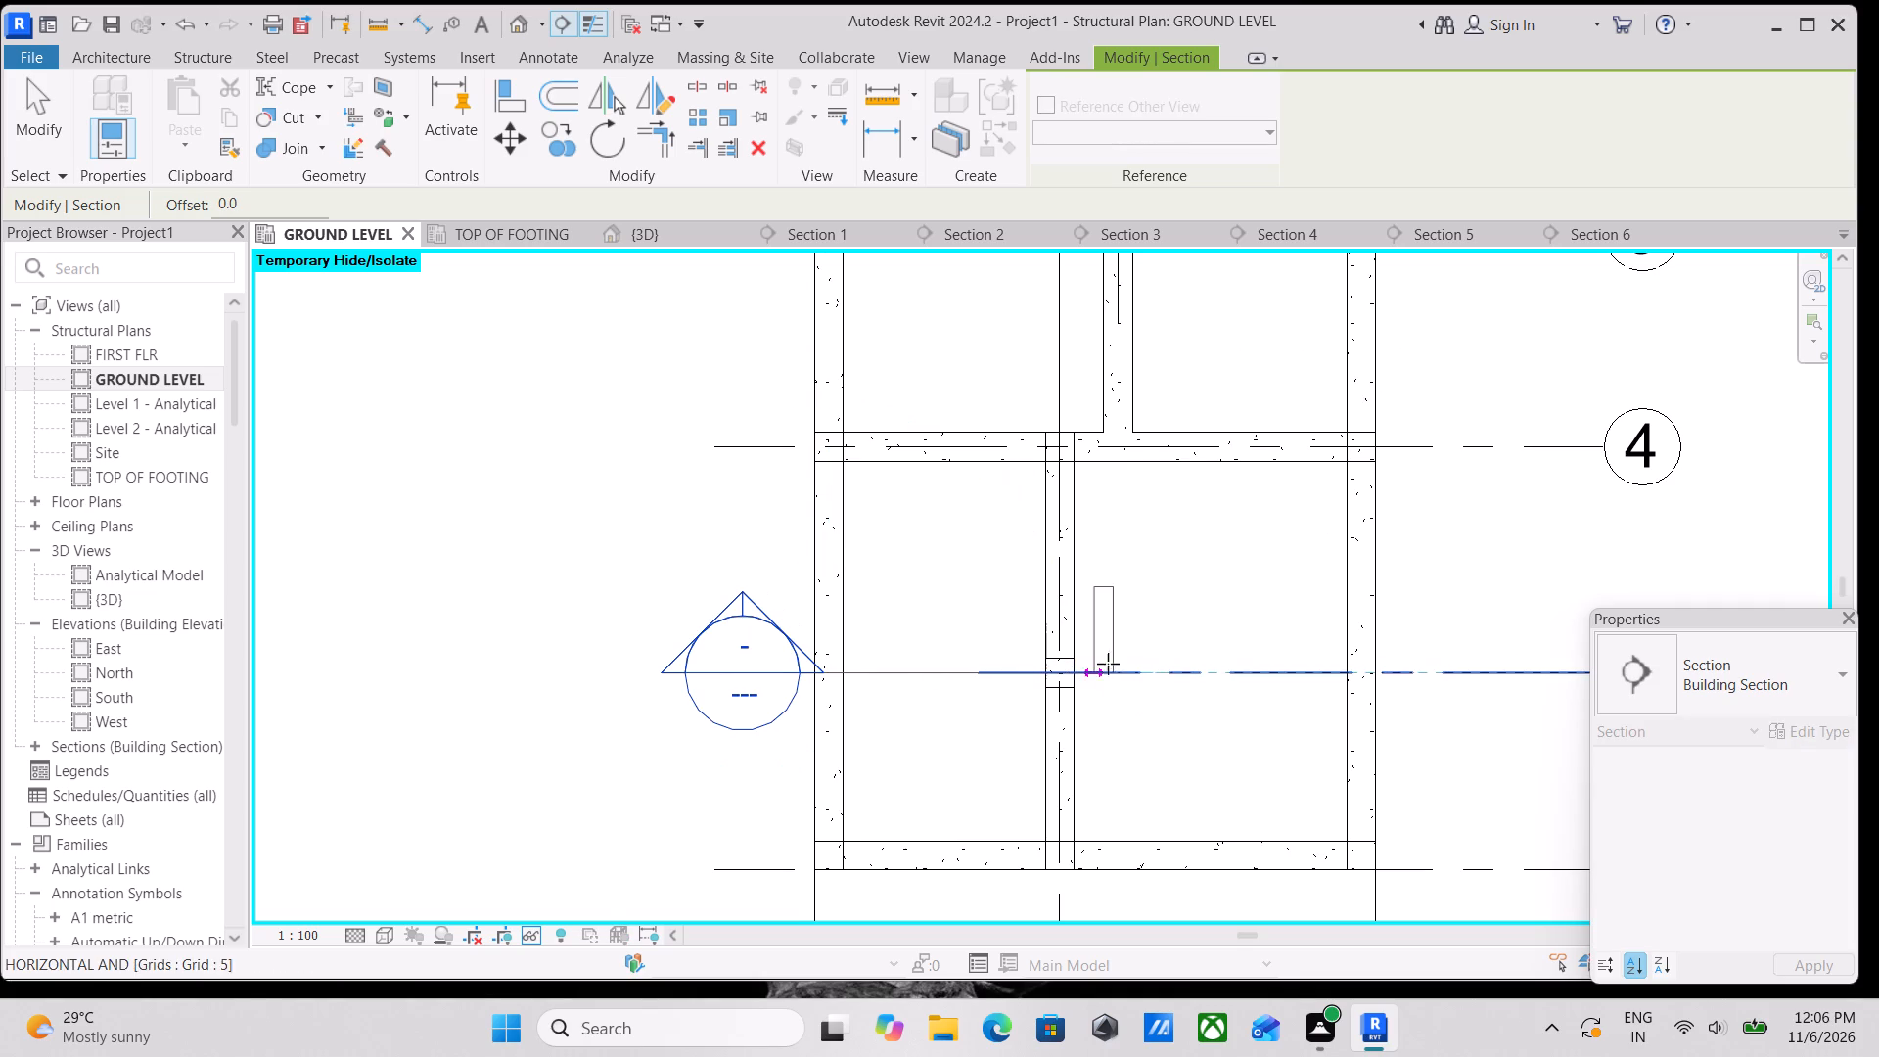
left_click(1151, 660)
Shorten the new section's view depth so it ends at the beam on grid 4.
scroll(925, 510, "down", 1)
middle_click_drag(925, 512, 923, 602)
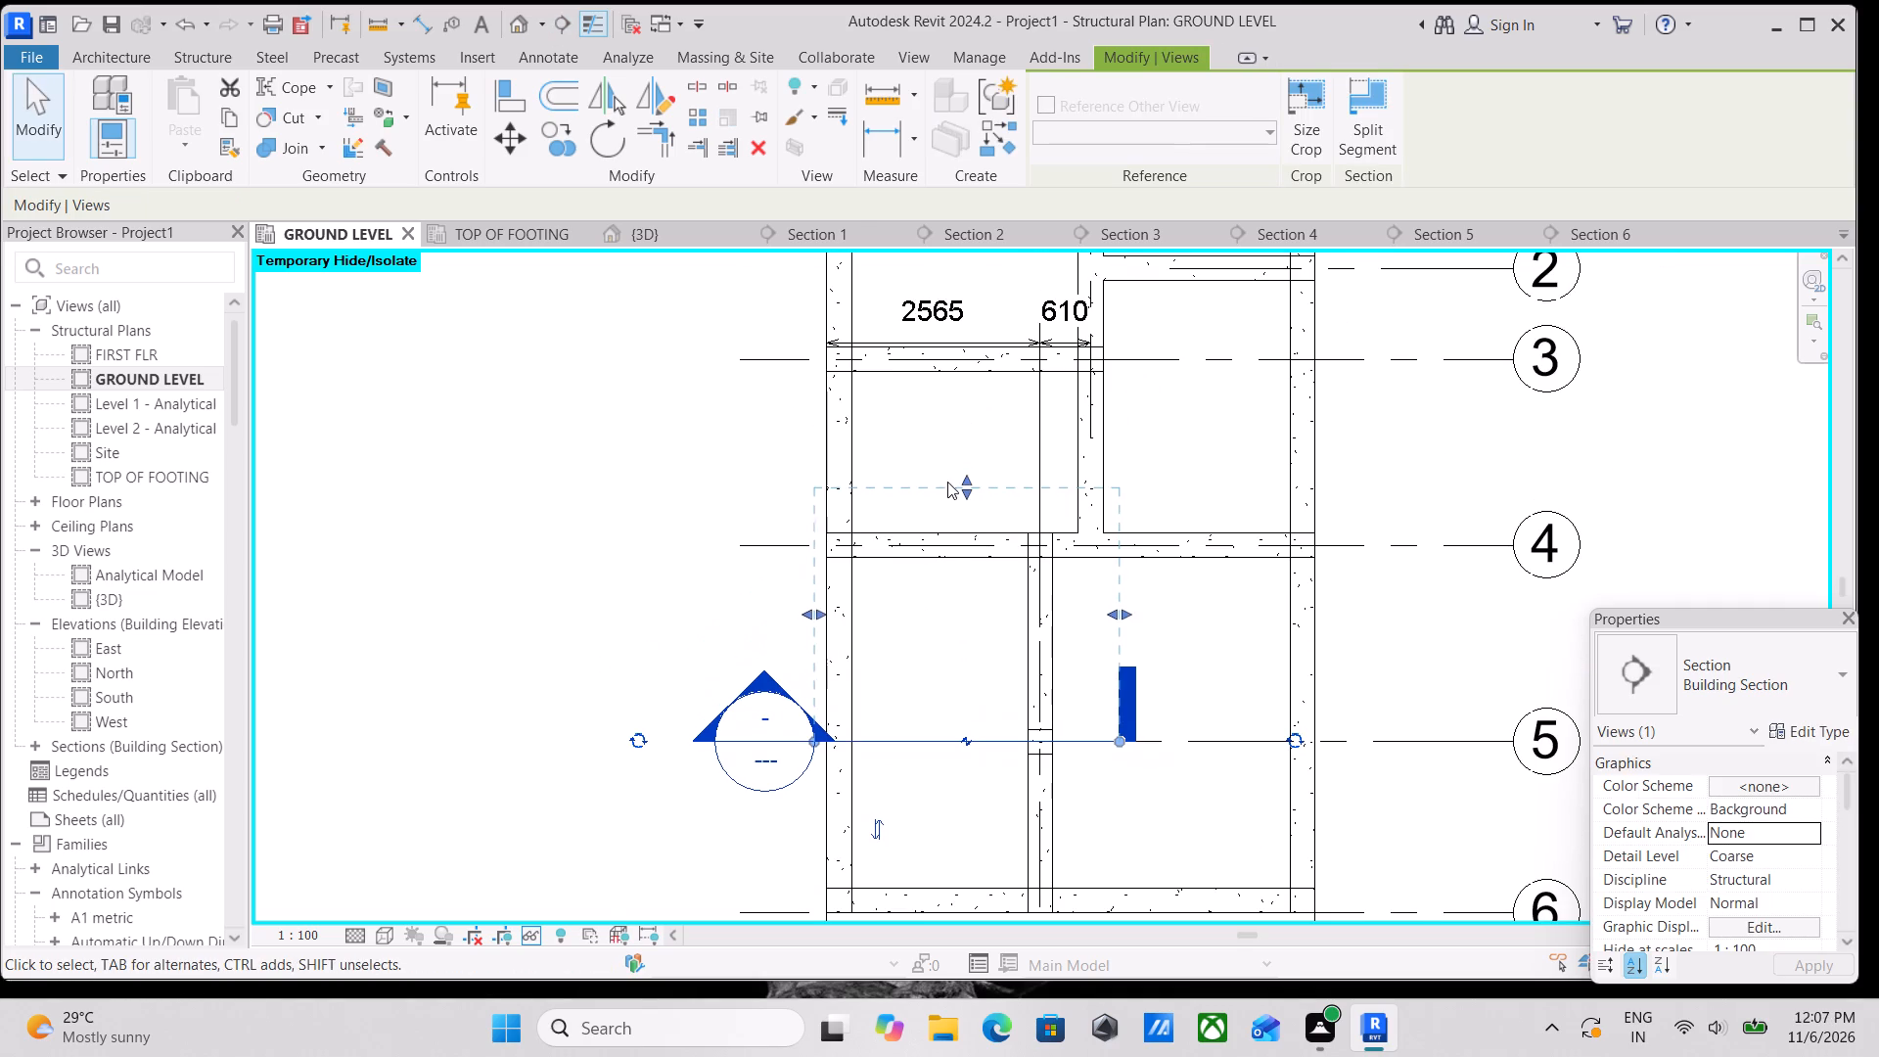
left_click_drag(961, 485, 955, 561)
scroll(947, 643, "up", 2)
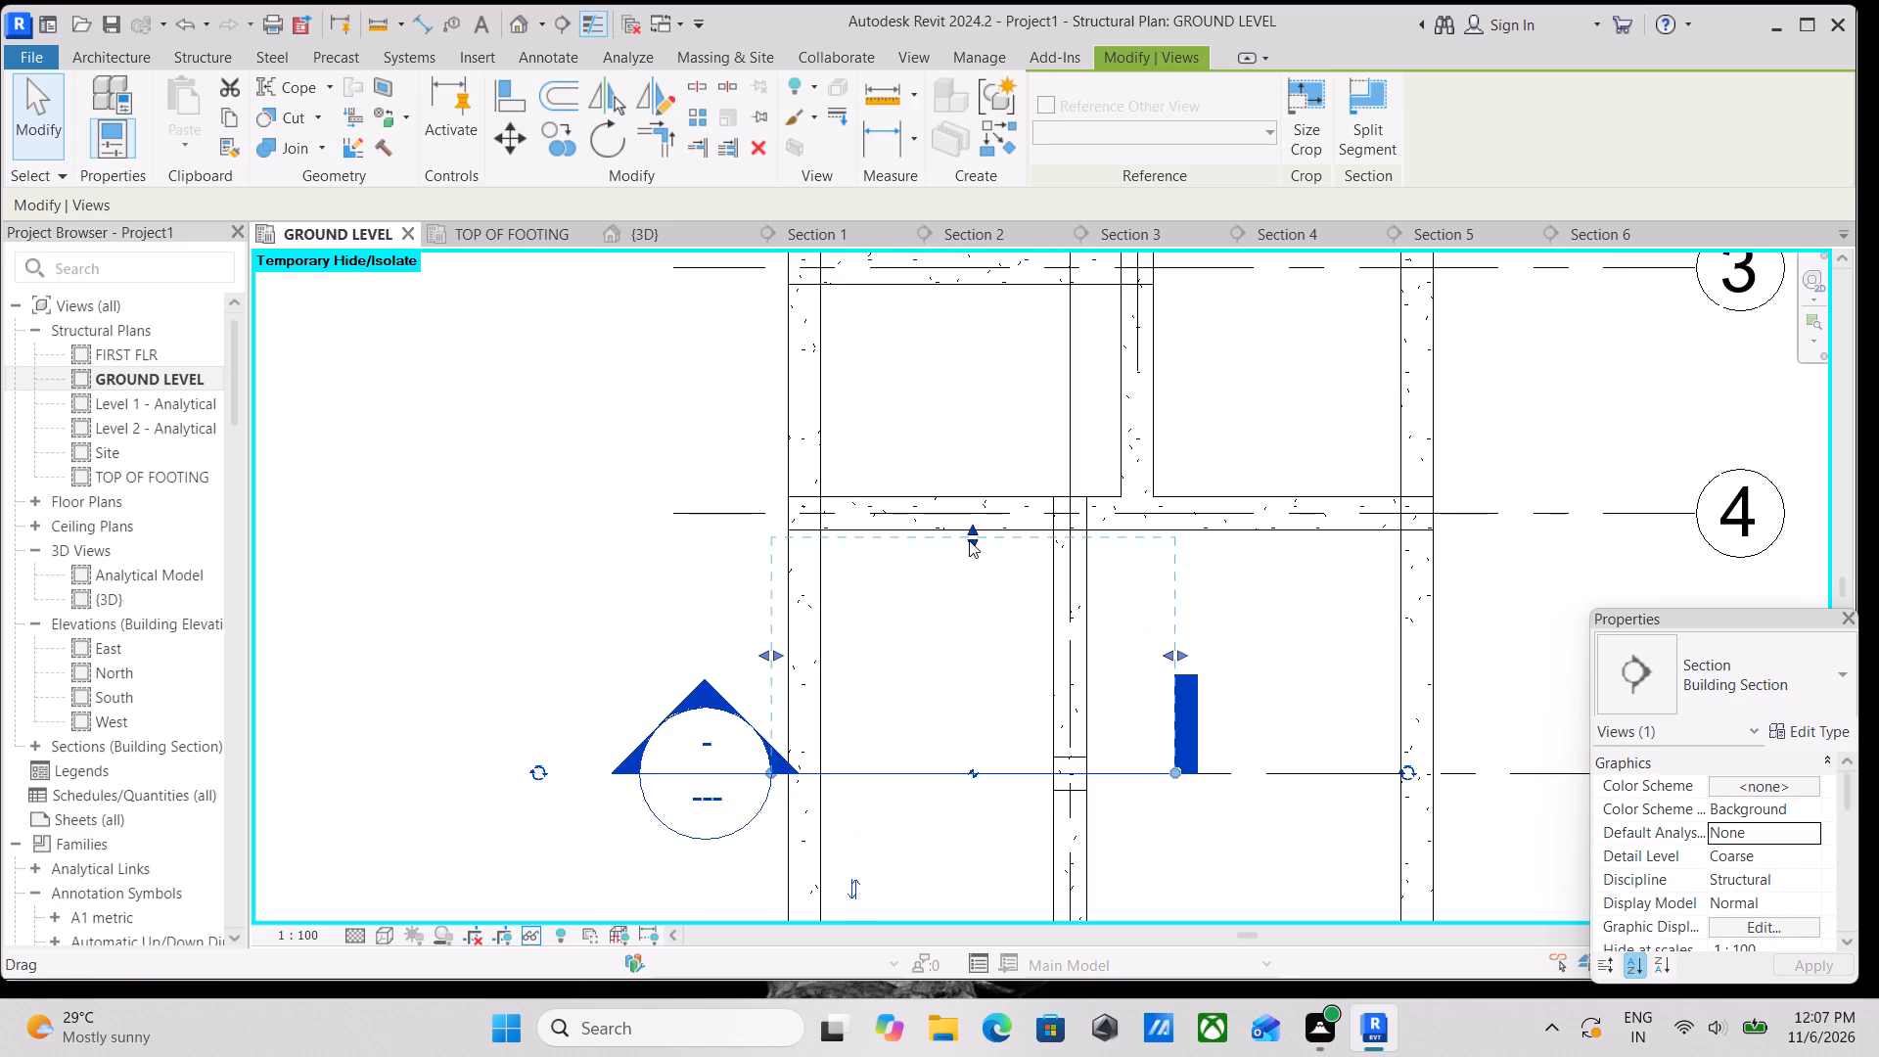
left_click_drag(969, 533, 967, 504)
scroll(948, 636, "up", 1)
middle_click_drag(948, 636, 987, 484)
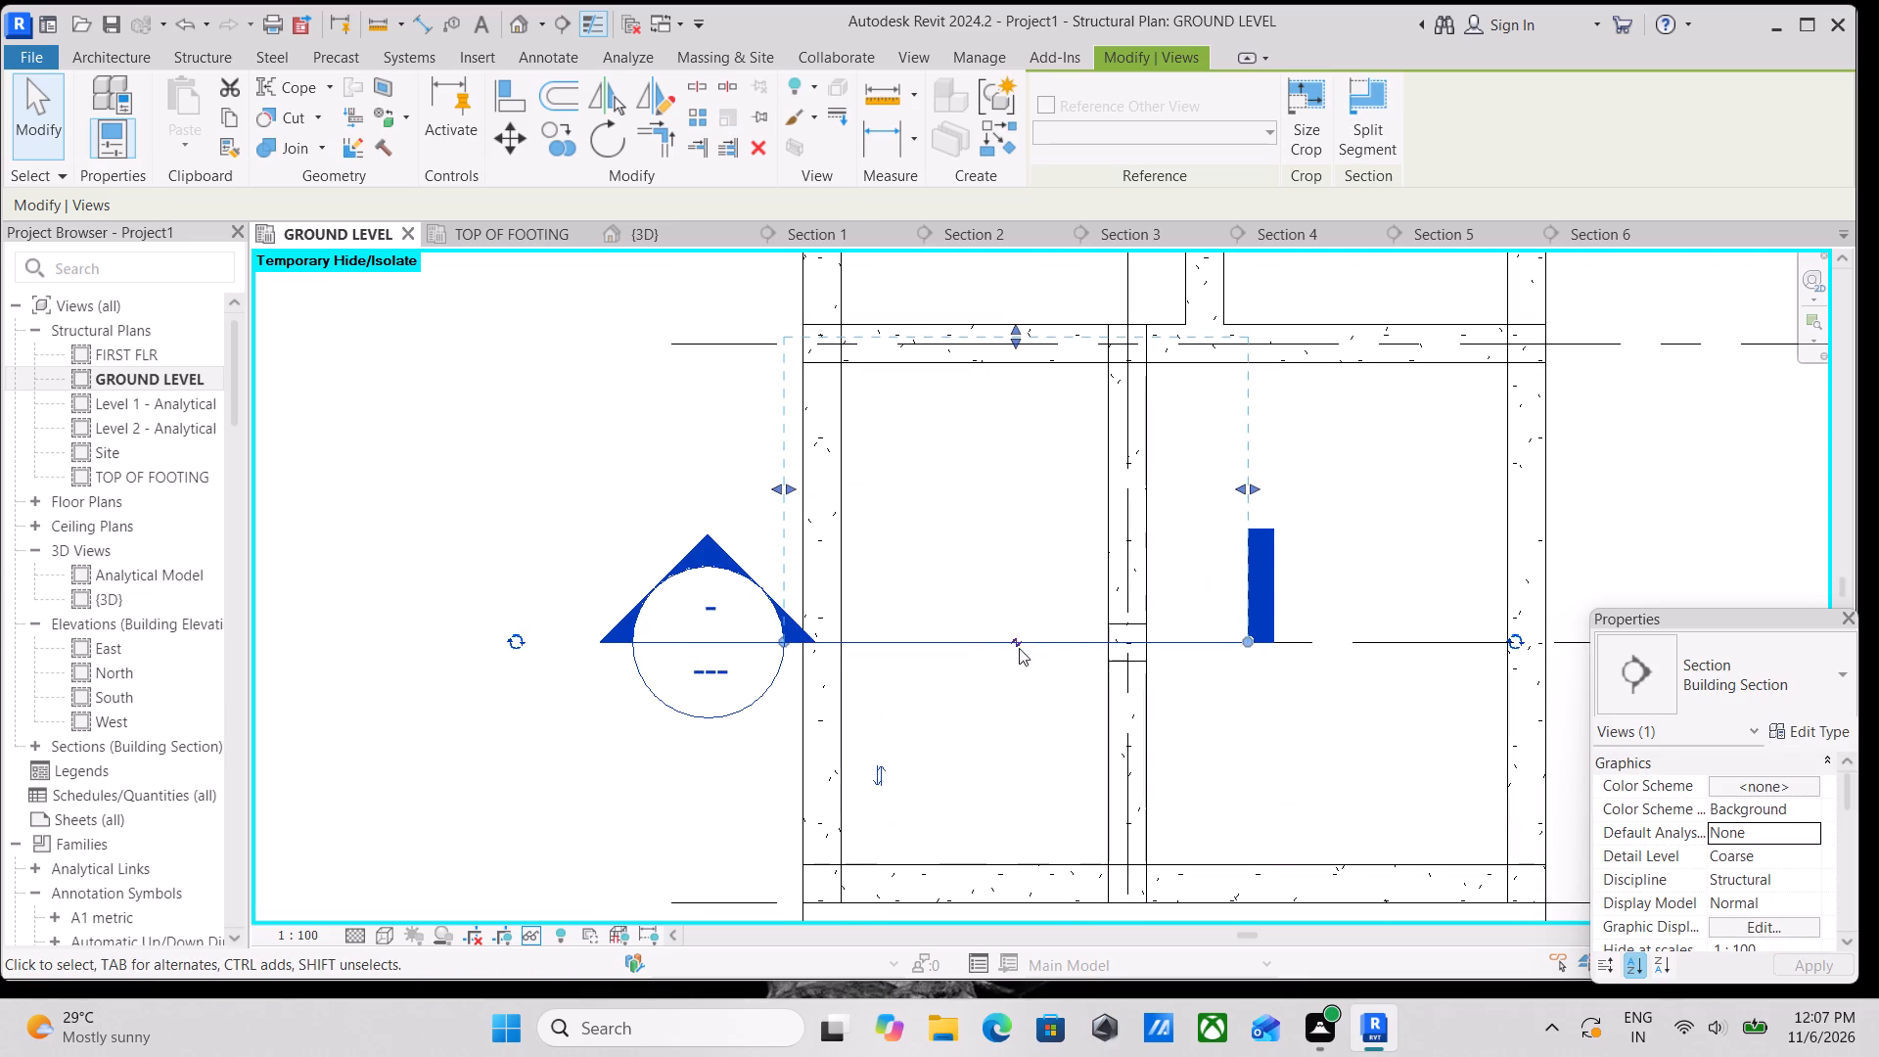
Break the section line with a gap in the middle and pull its view depth back to the grid 4 beam's inner face.
left_click_drag(1015, 642, 1021, 707)
scroll(1013, 675, "up", 2)
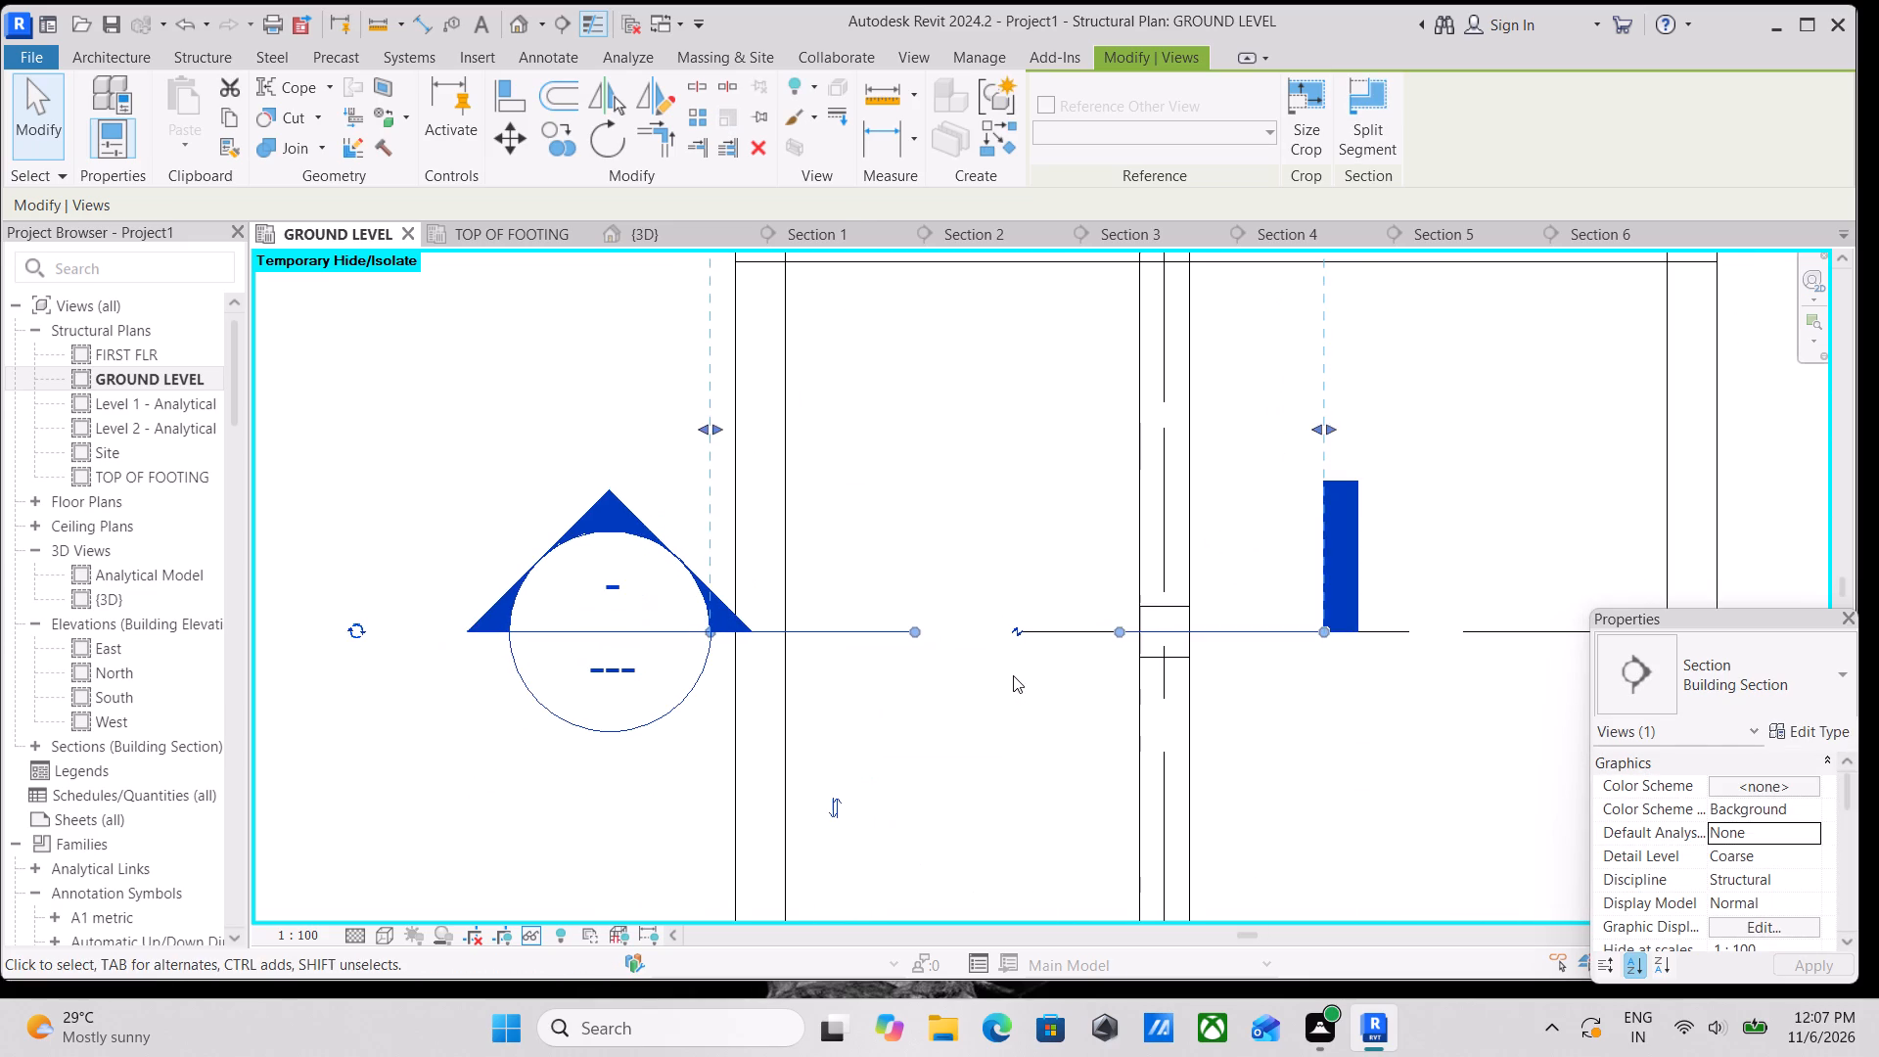
key("Escape")
scroll(1006, 664, "down", 1)
left_click(1026, 633)
scroll(1026, 633, "down", 3)
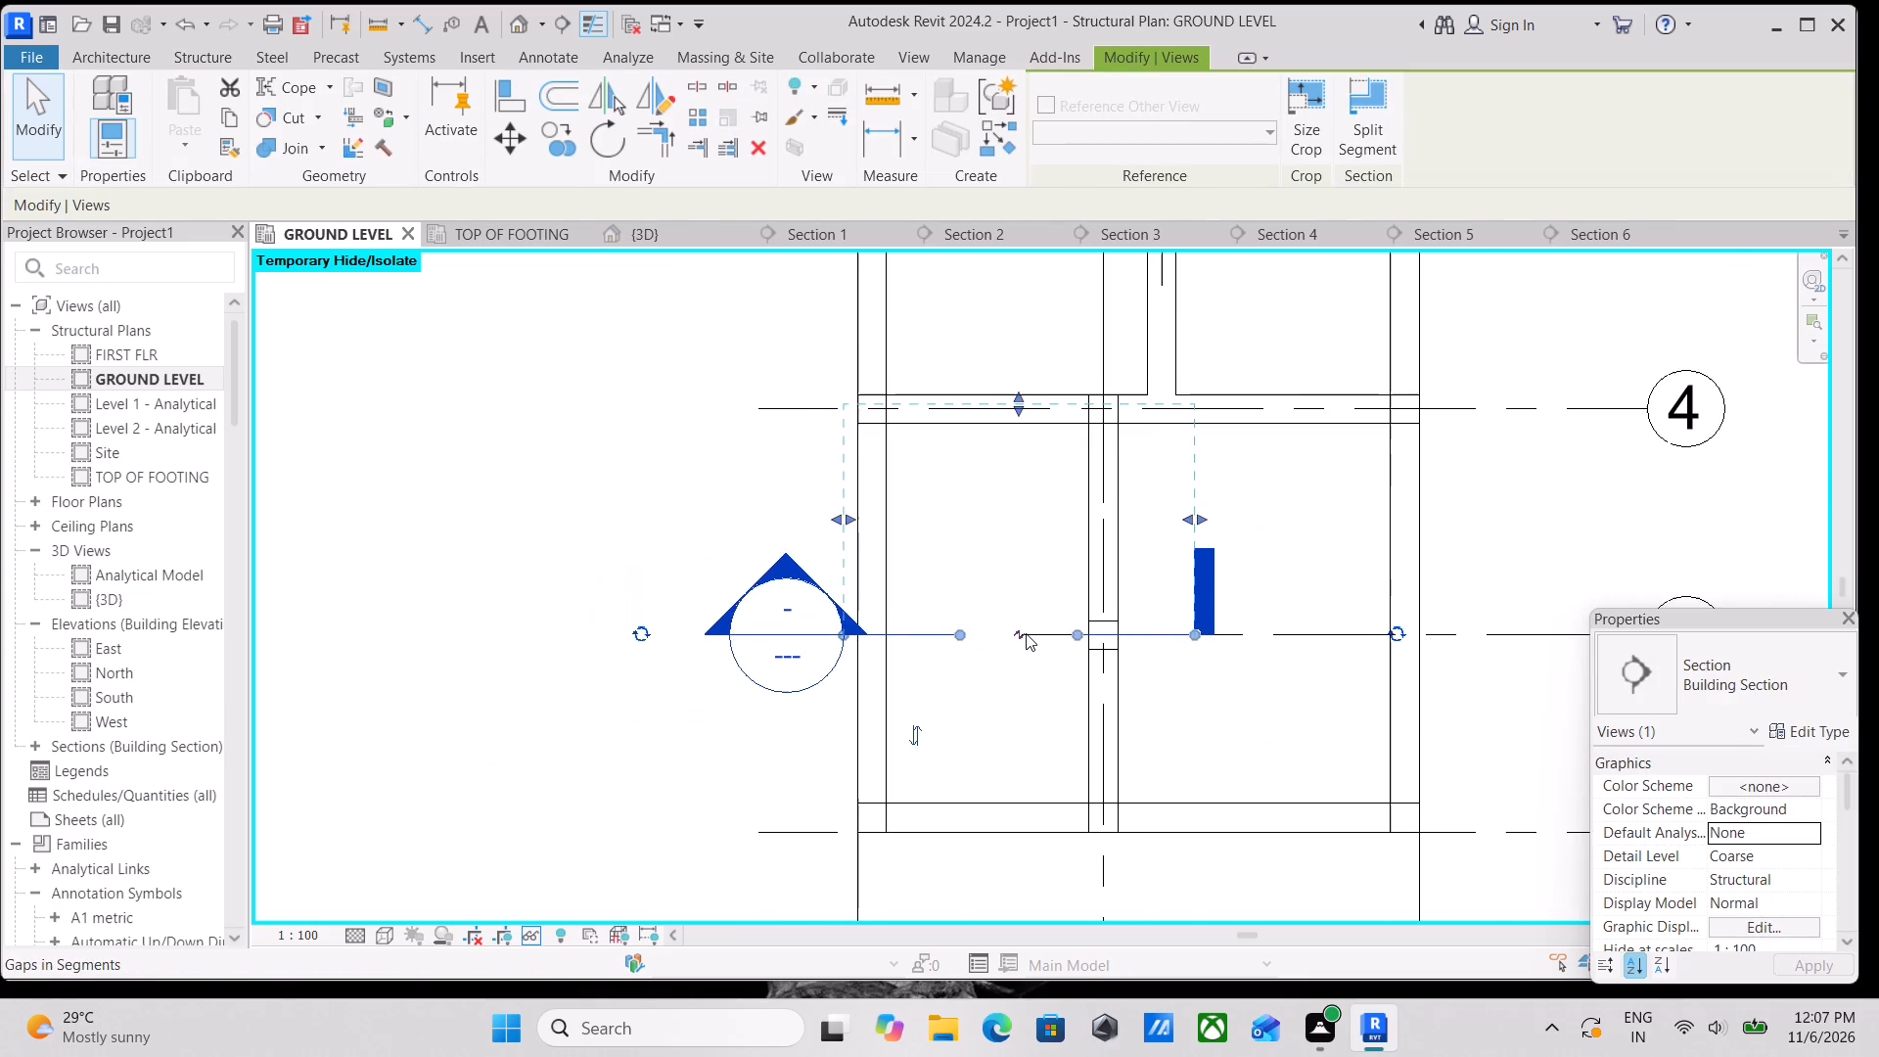
scroll(961, 646, "down", 2)
scroll(1038, 633, "up", 5)
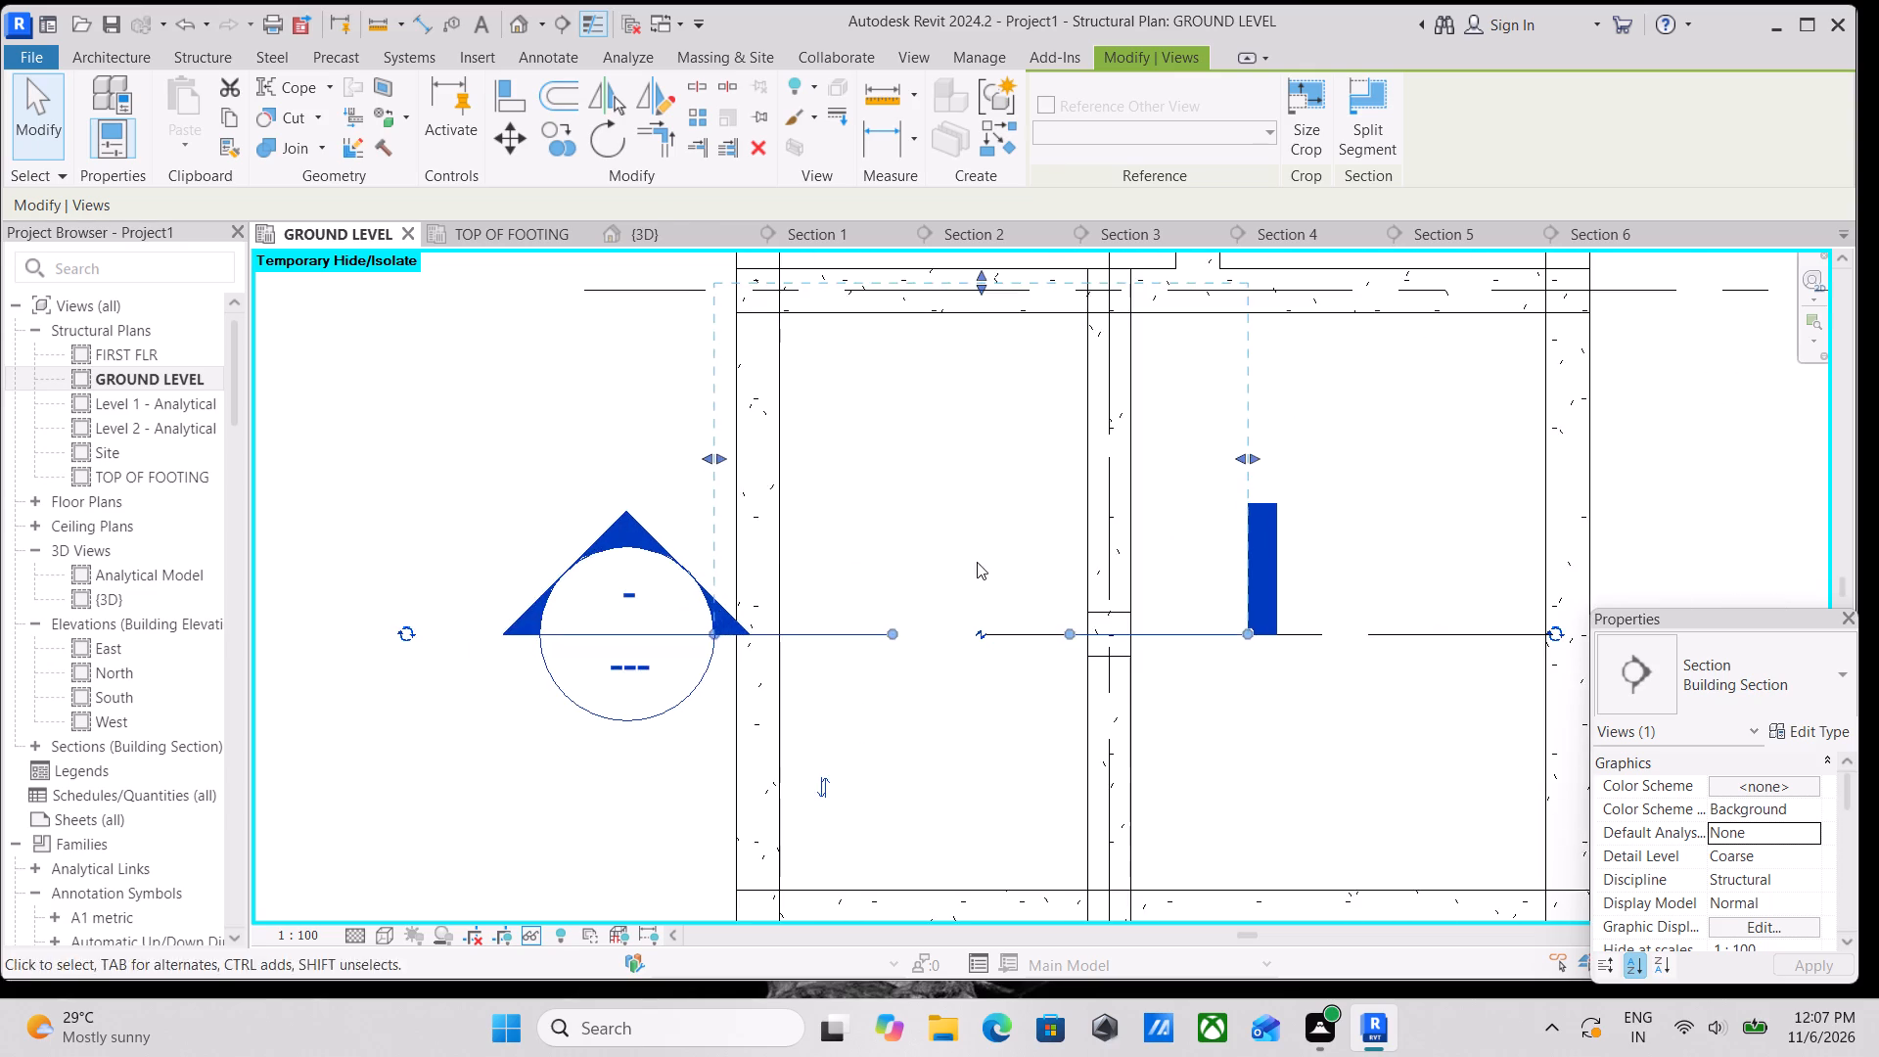
middle_click_drag(977, 568, 1001, 693)
left_click_drag(1000, 406, 1000, 432)
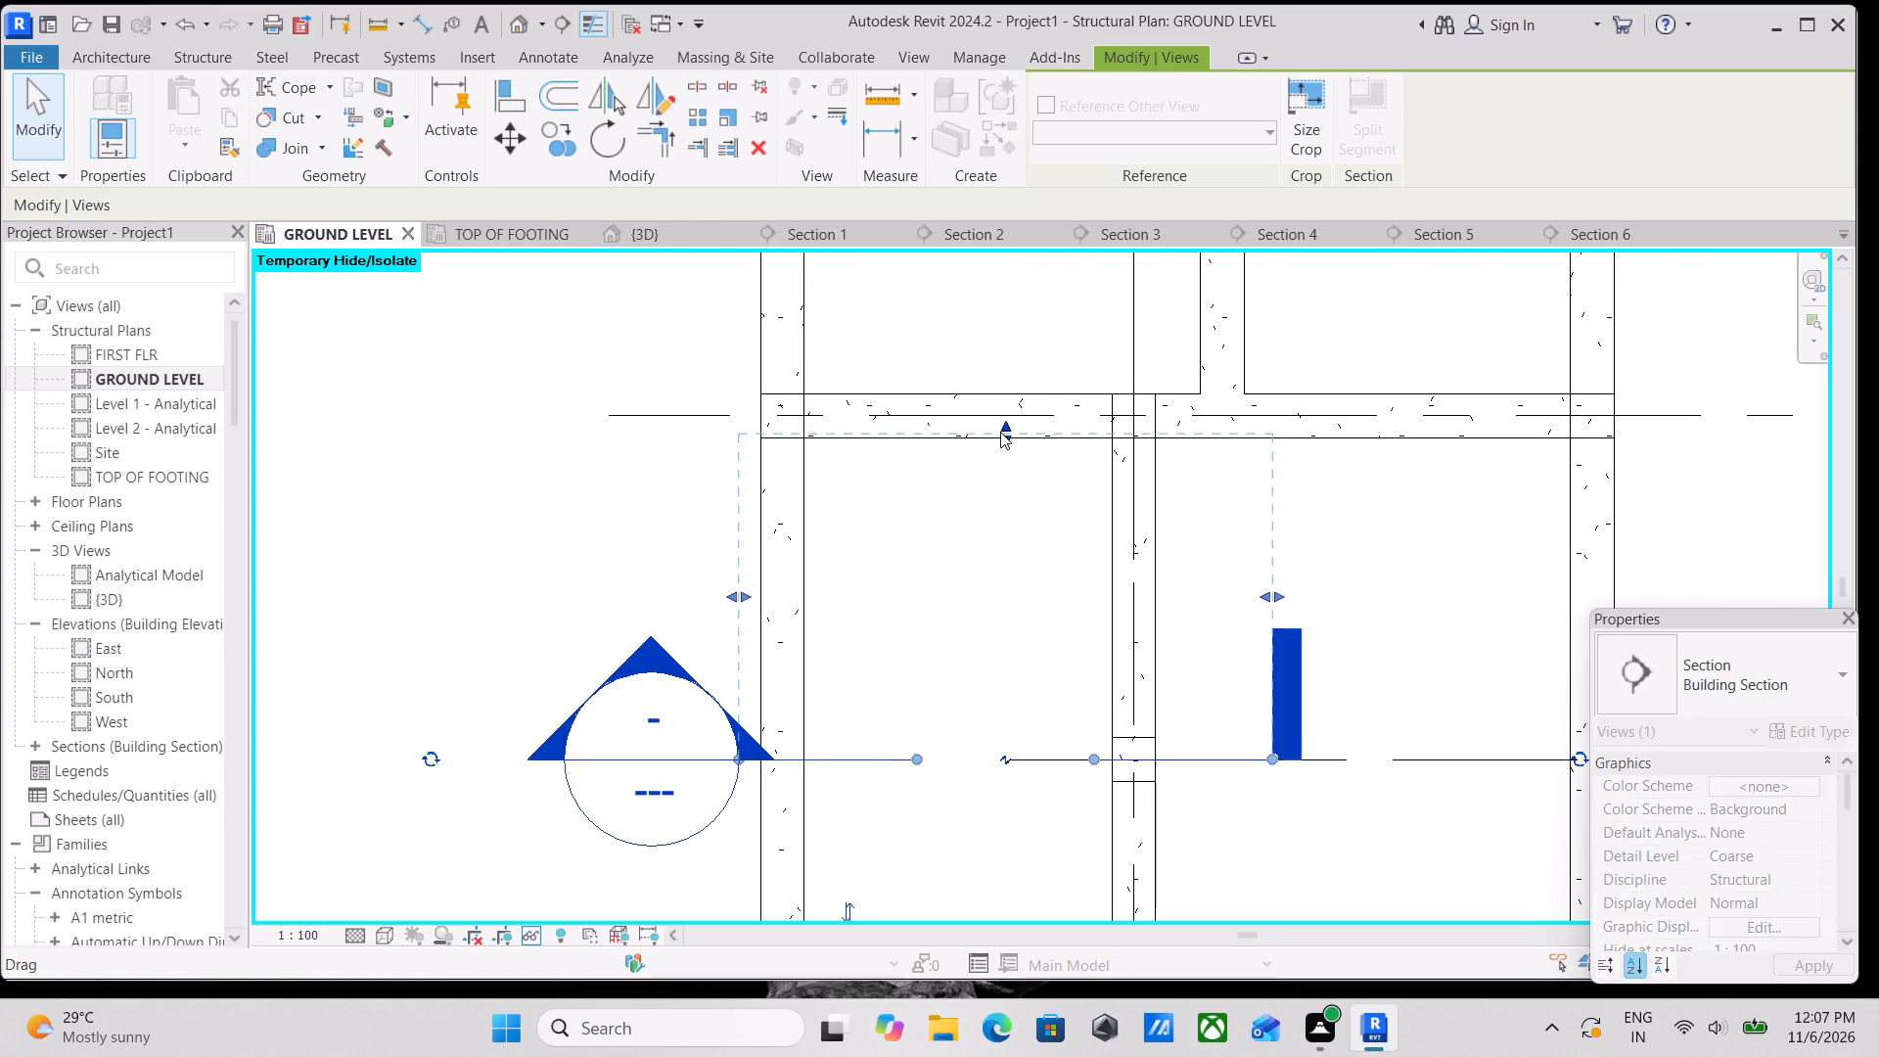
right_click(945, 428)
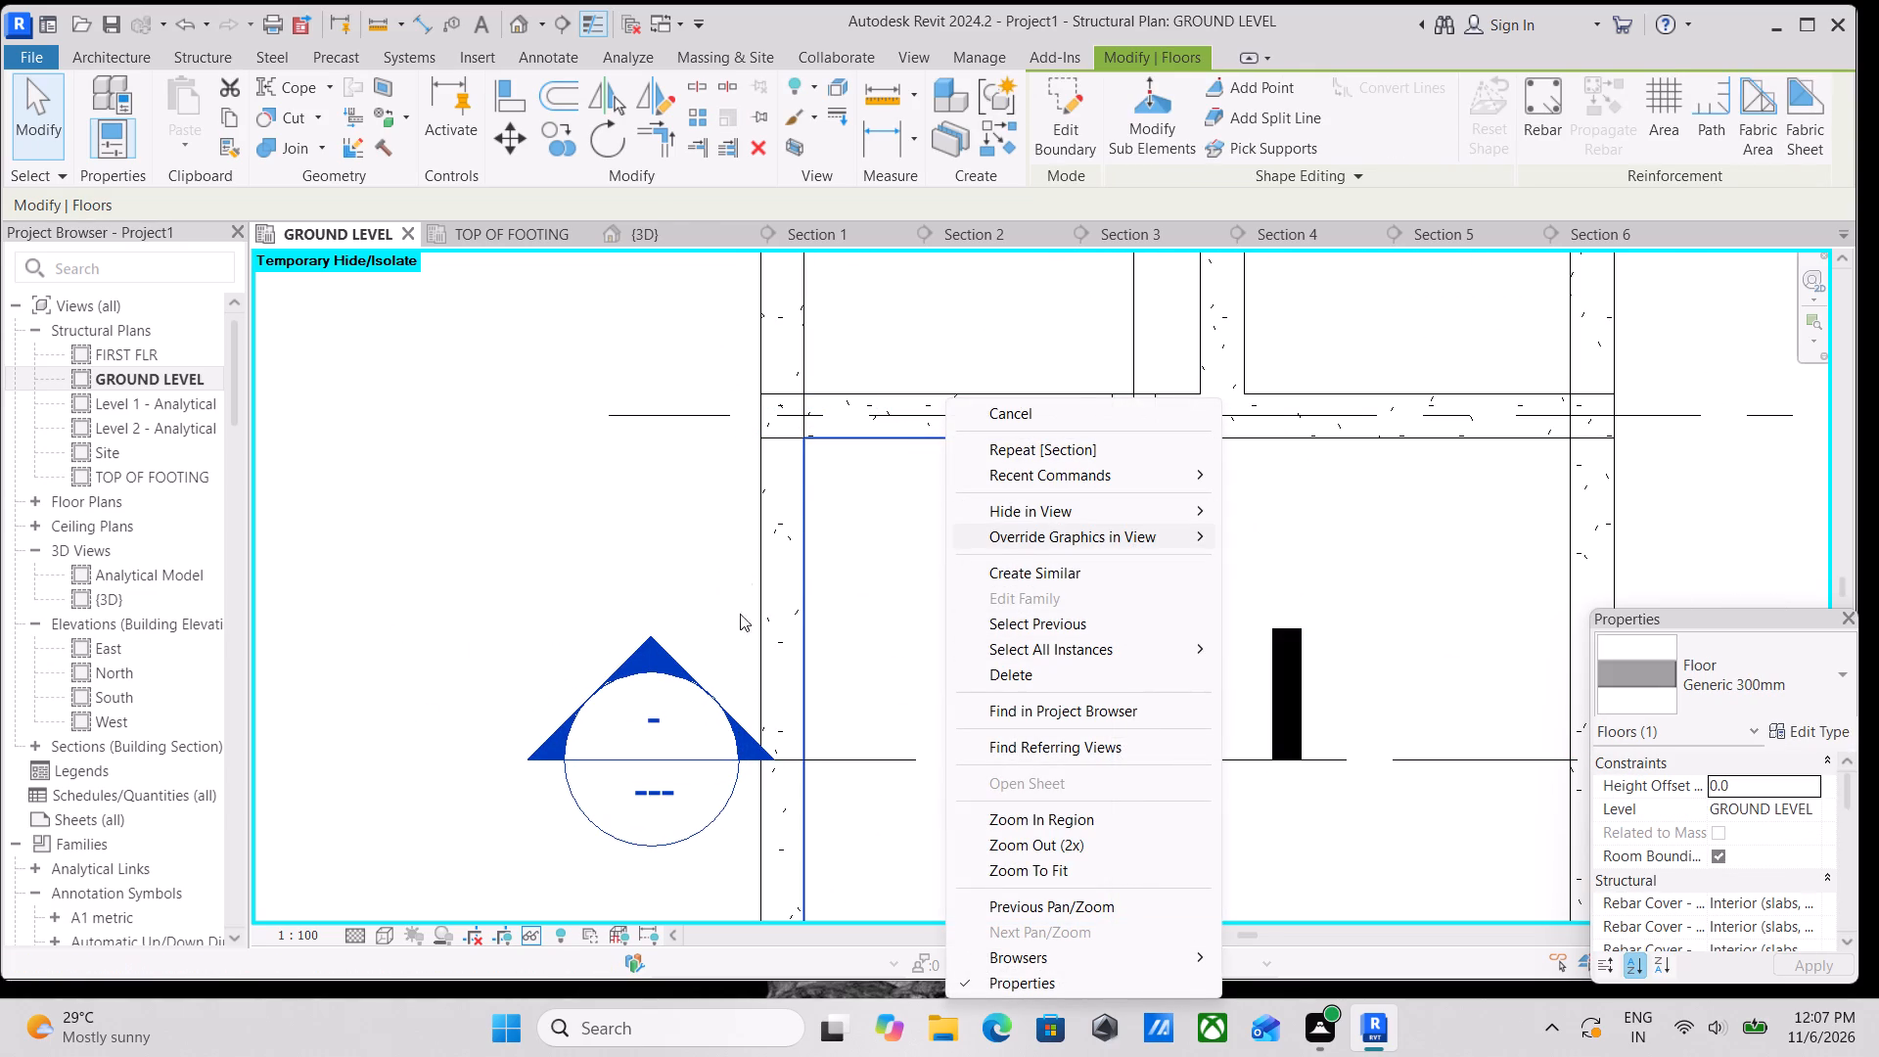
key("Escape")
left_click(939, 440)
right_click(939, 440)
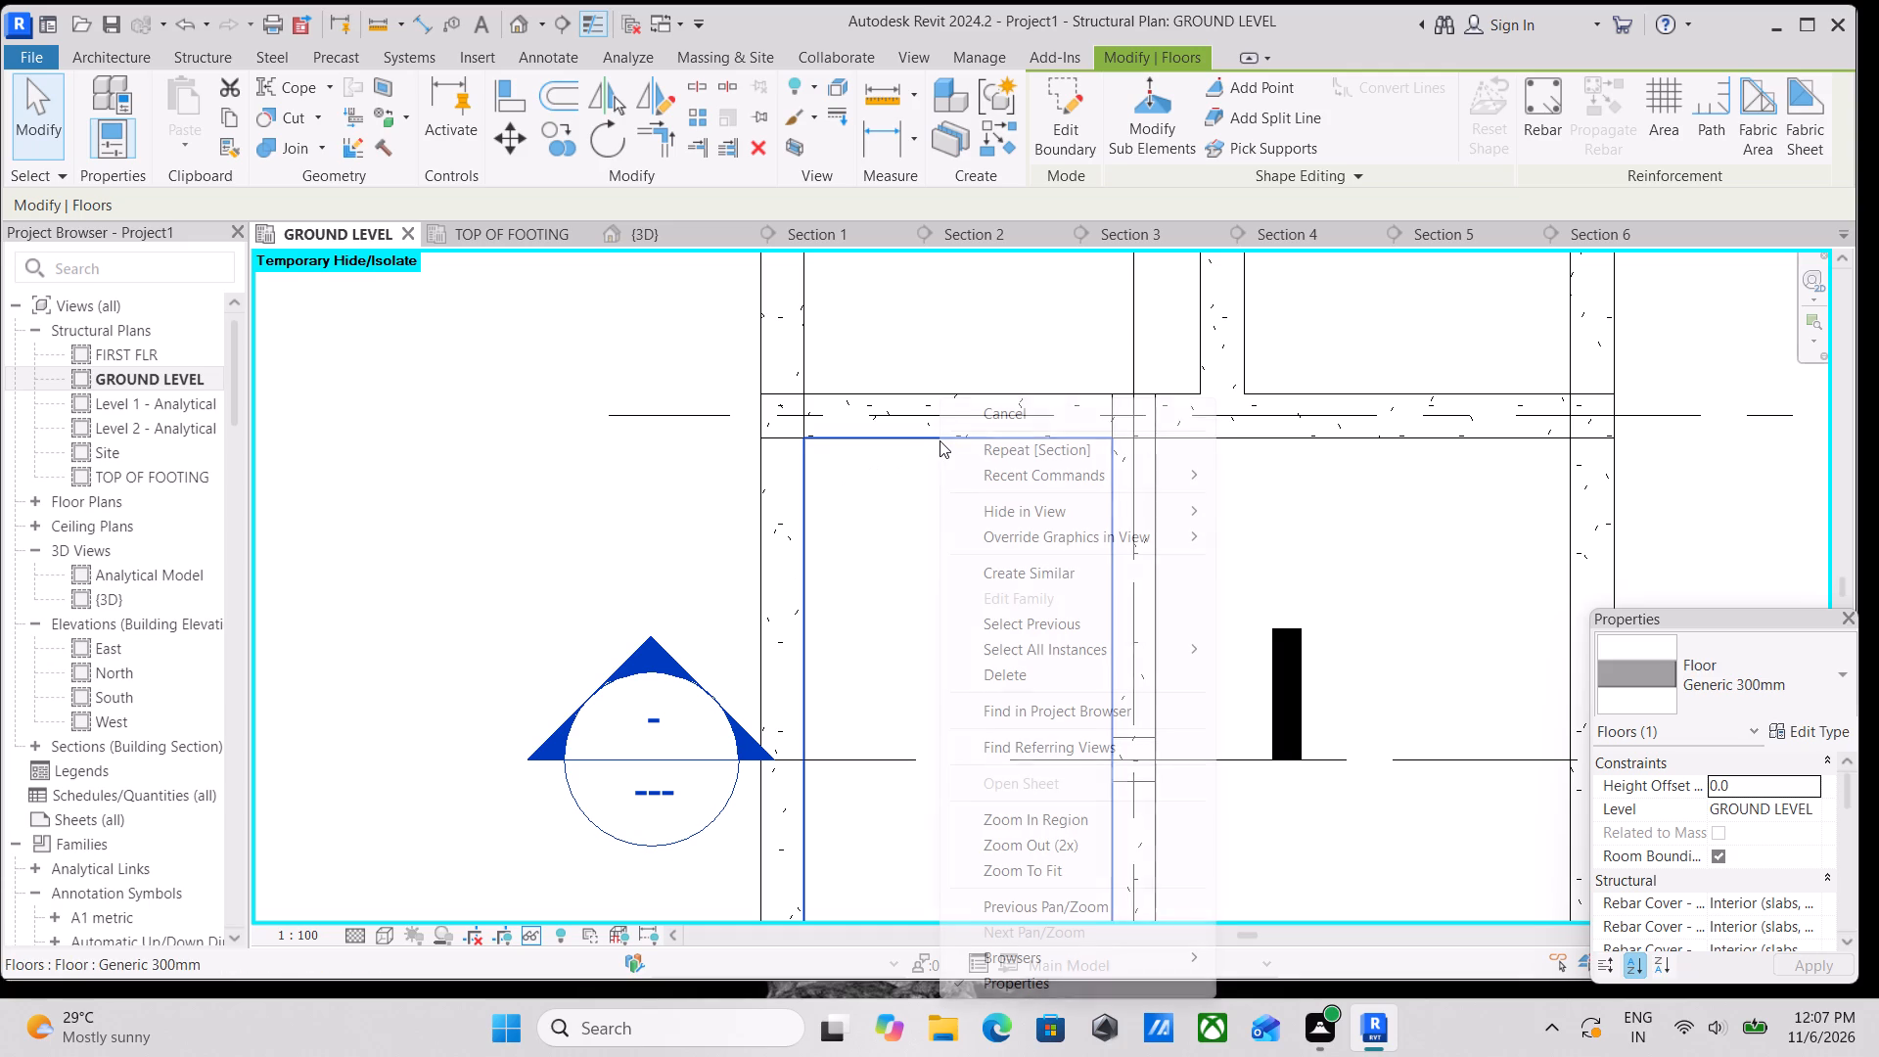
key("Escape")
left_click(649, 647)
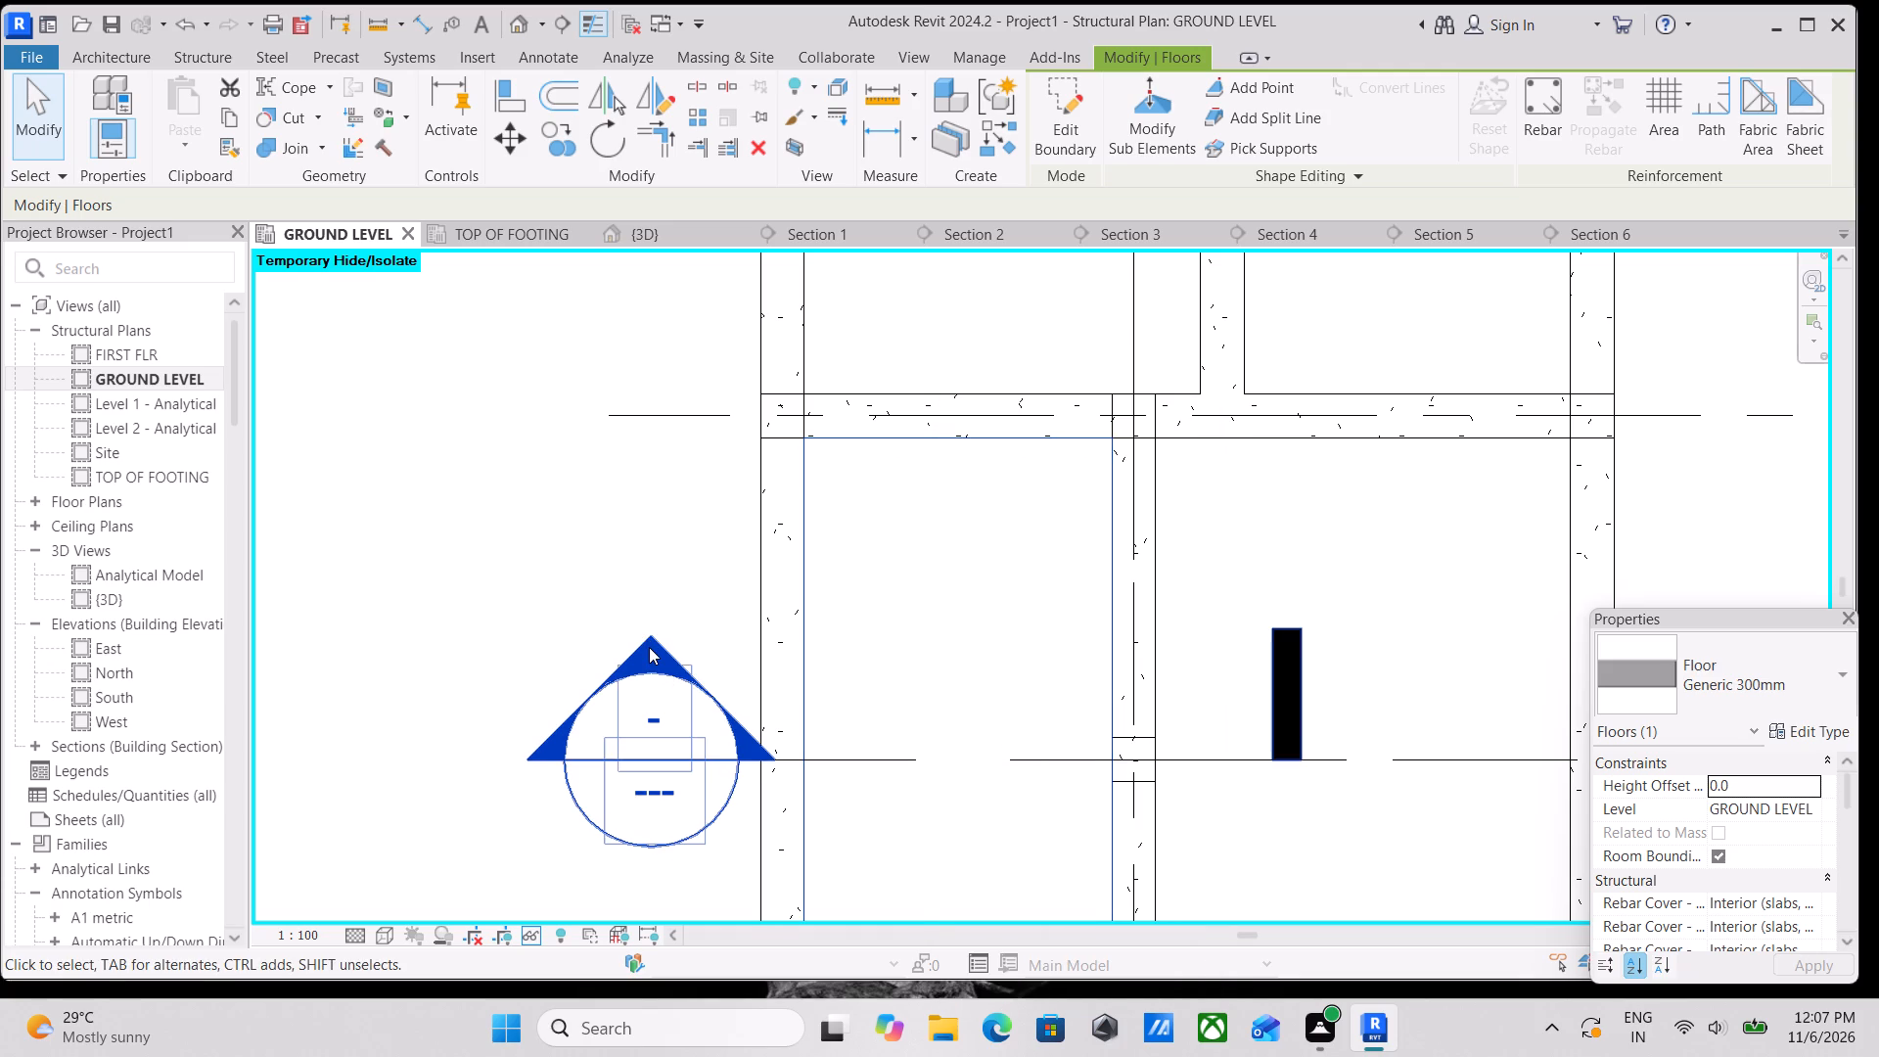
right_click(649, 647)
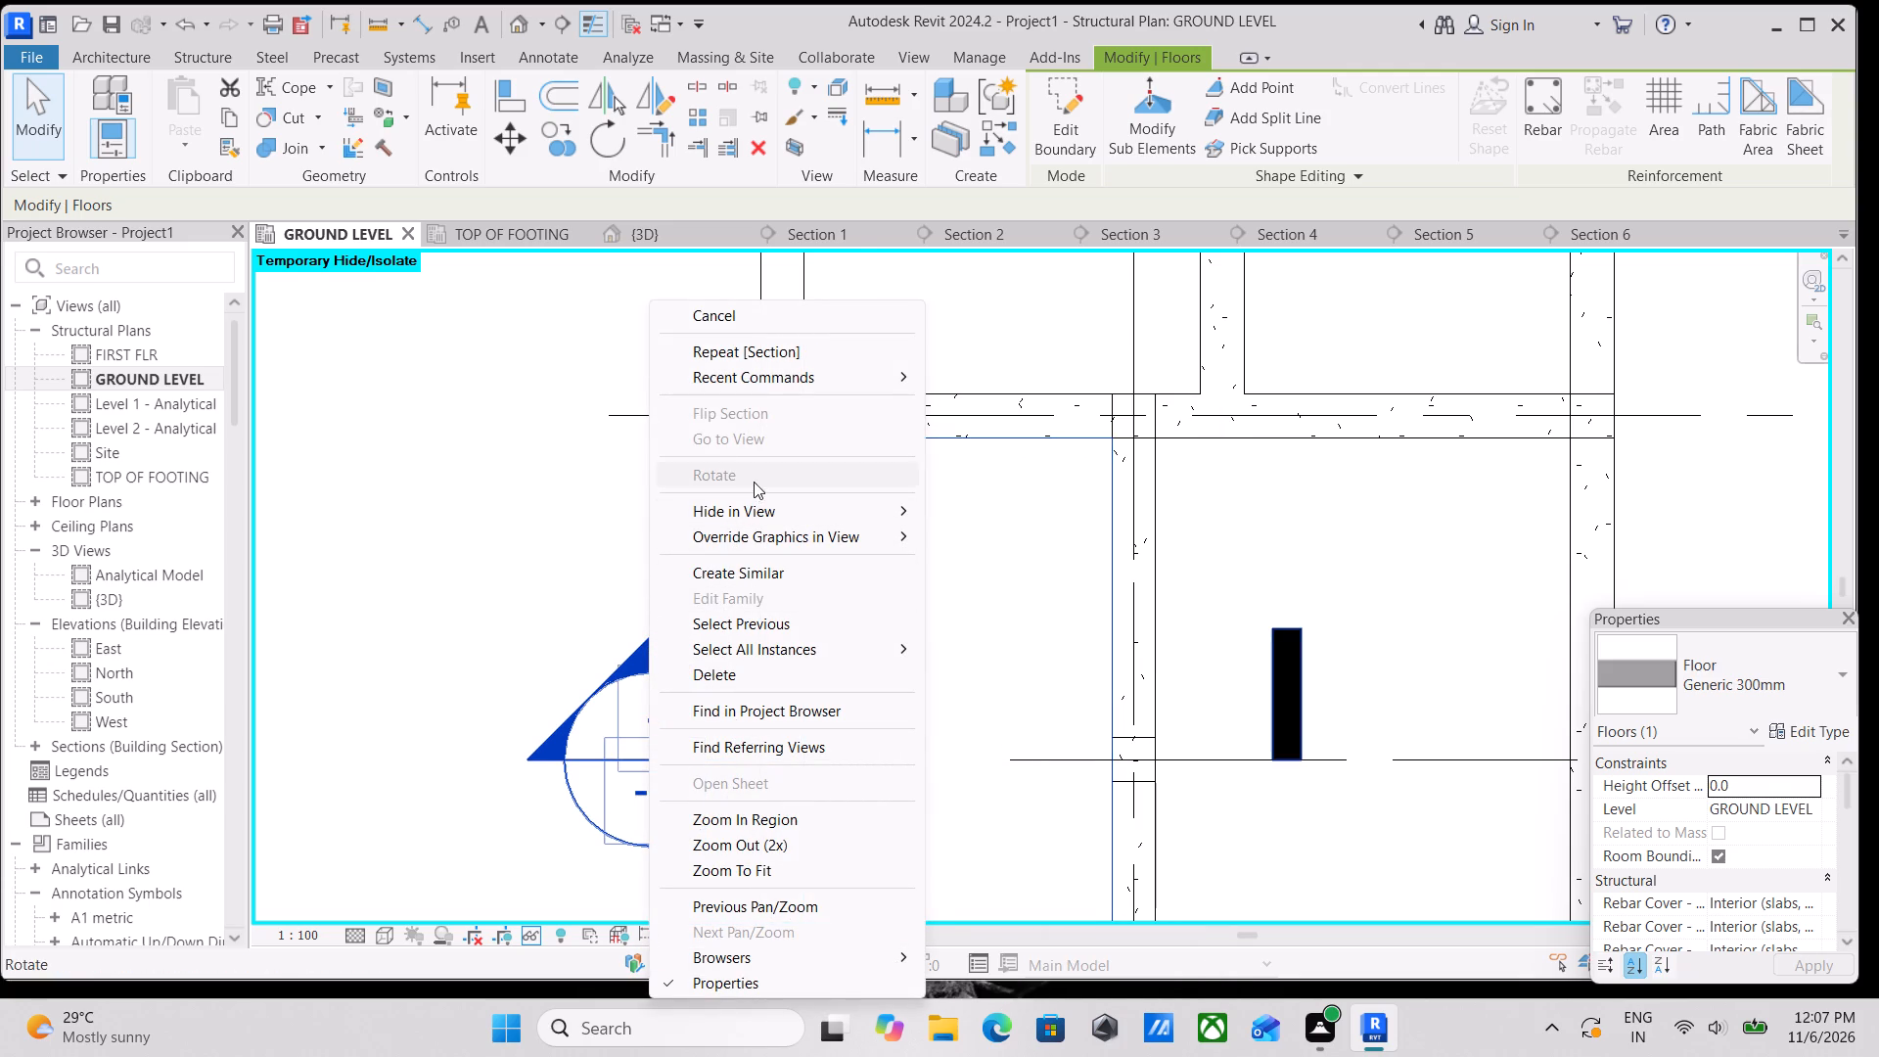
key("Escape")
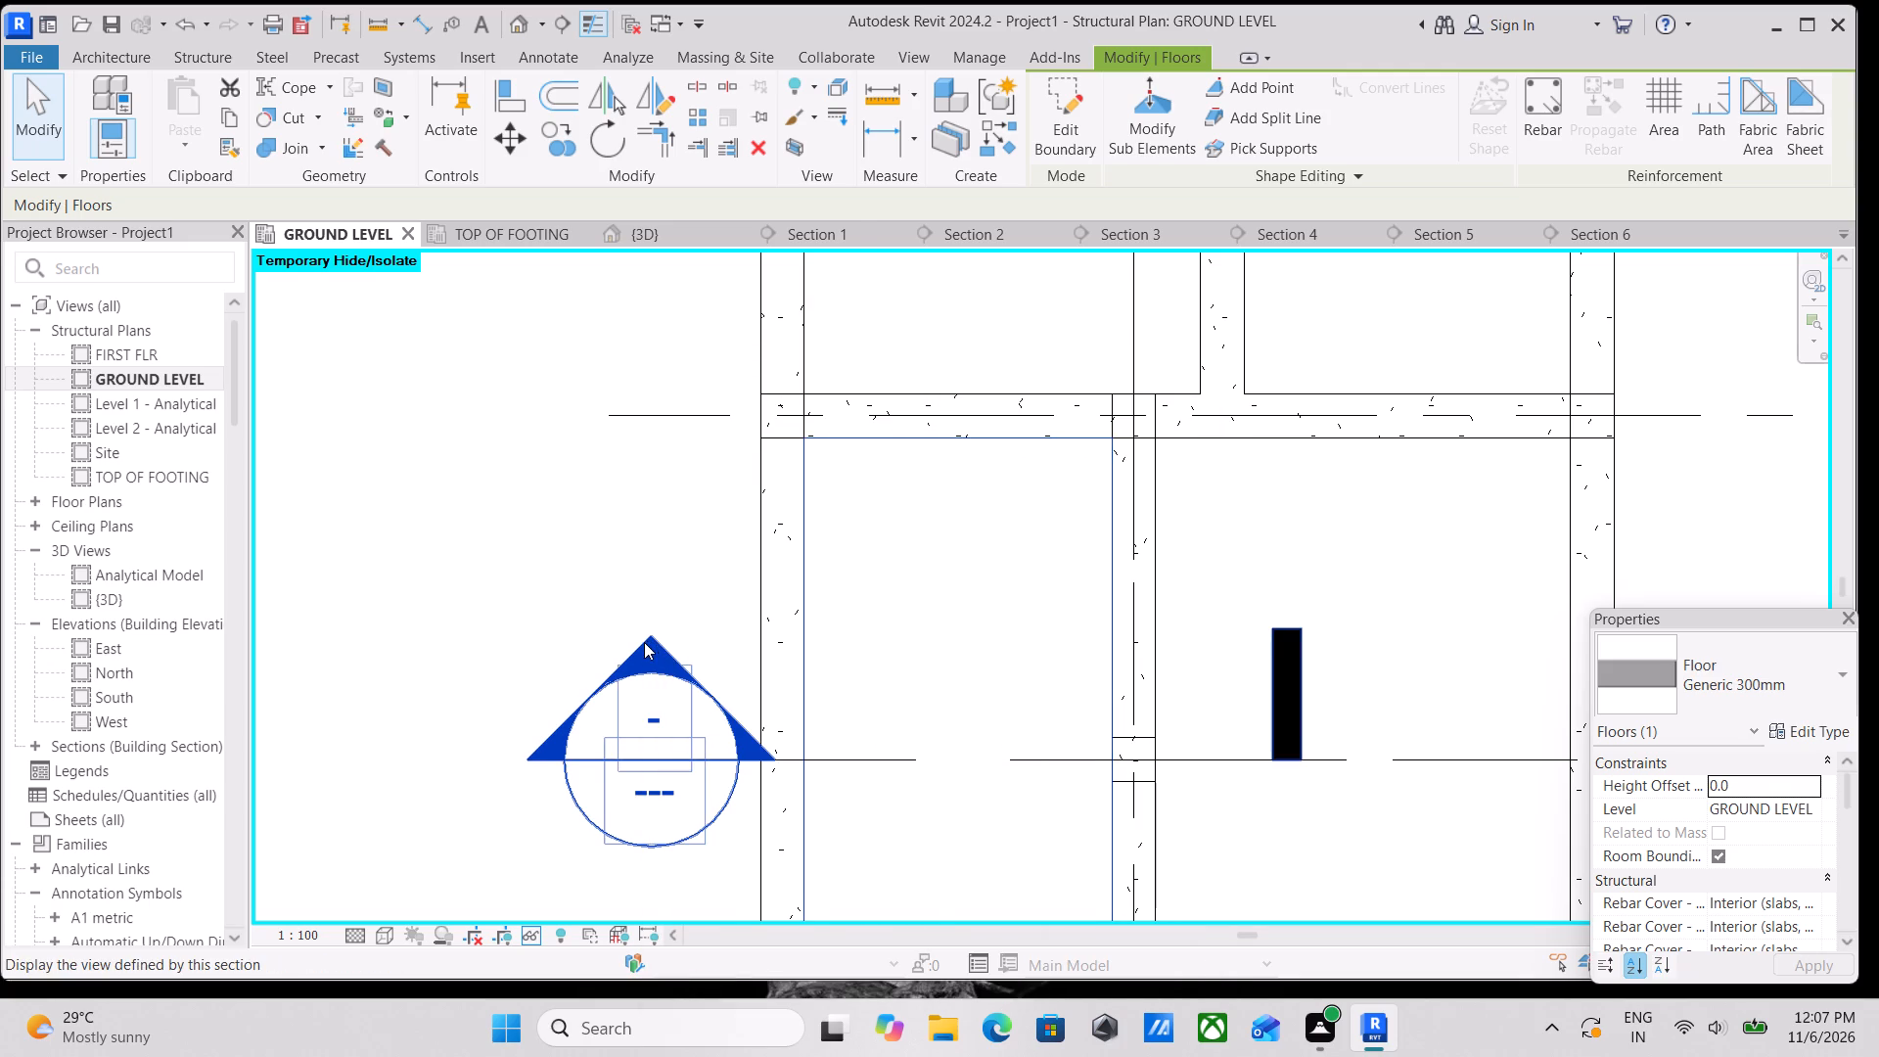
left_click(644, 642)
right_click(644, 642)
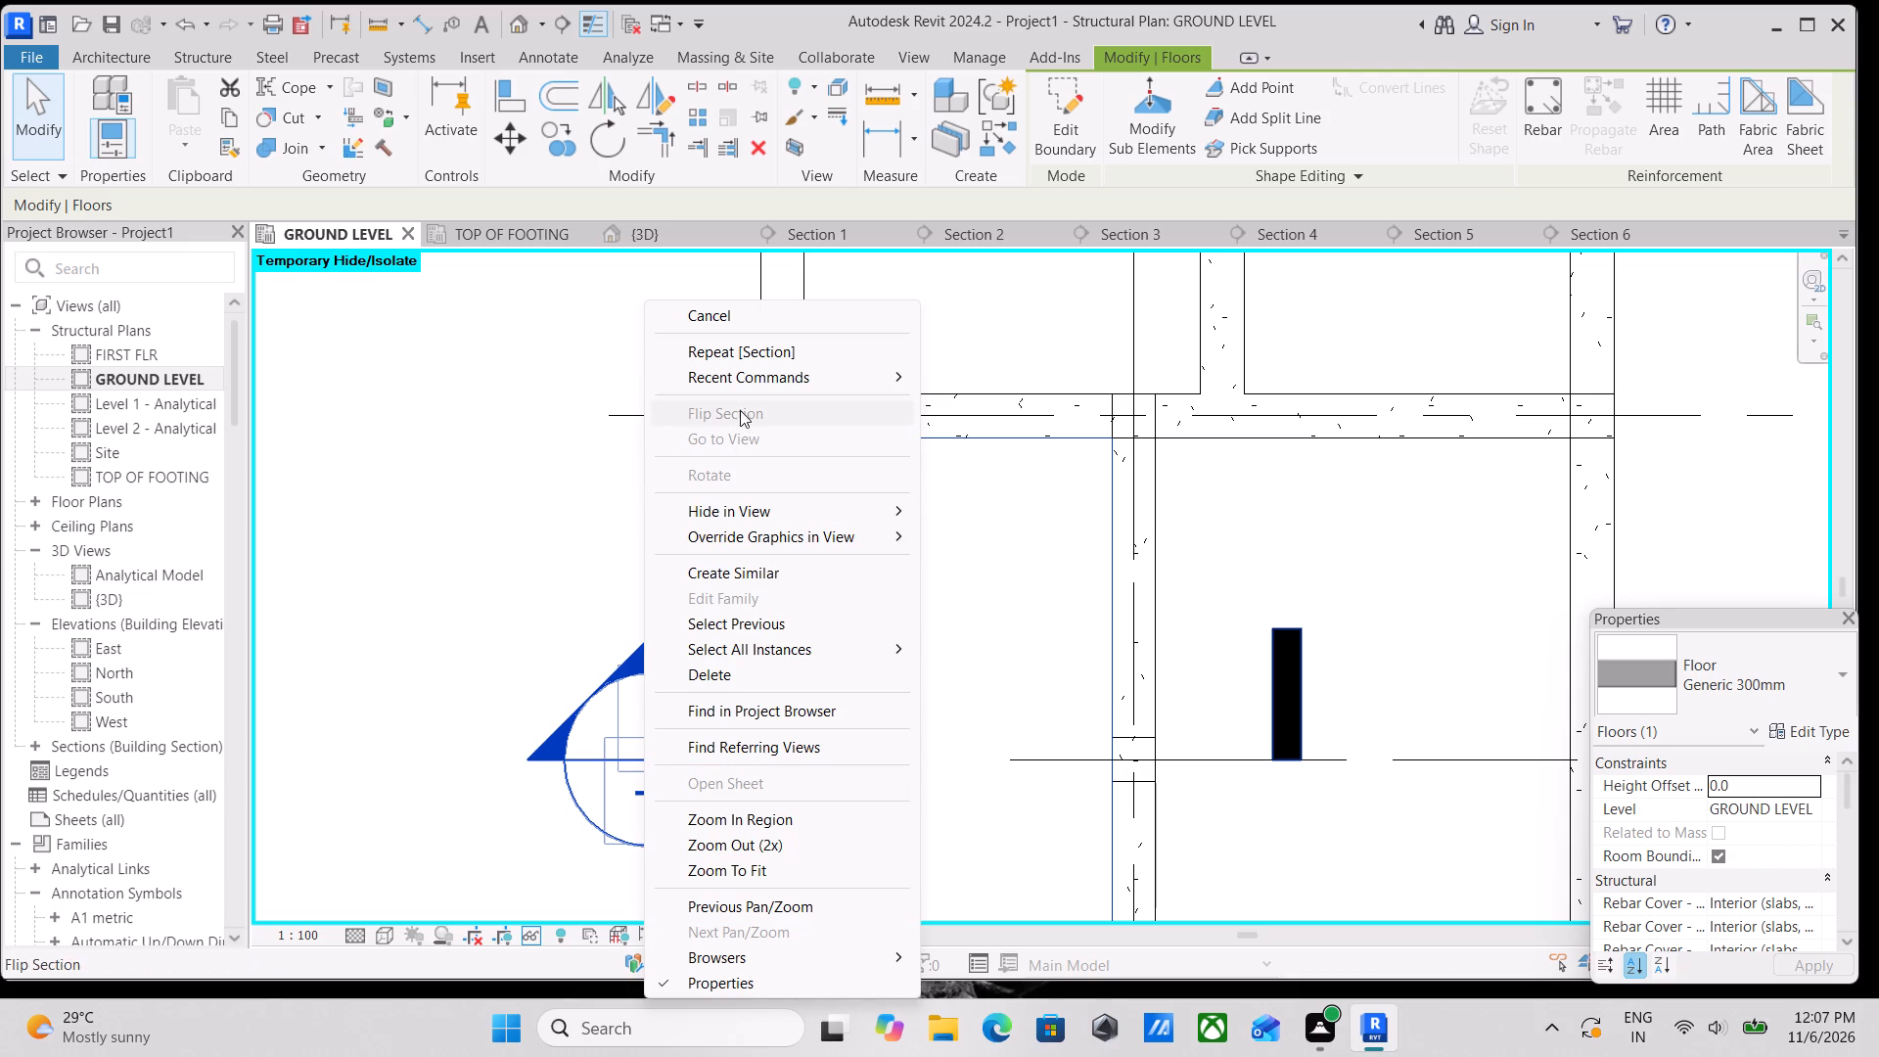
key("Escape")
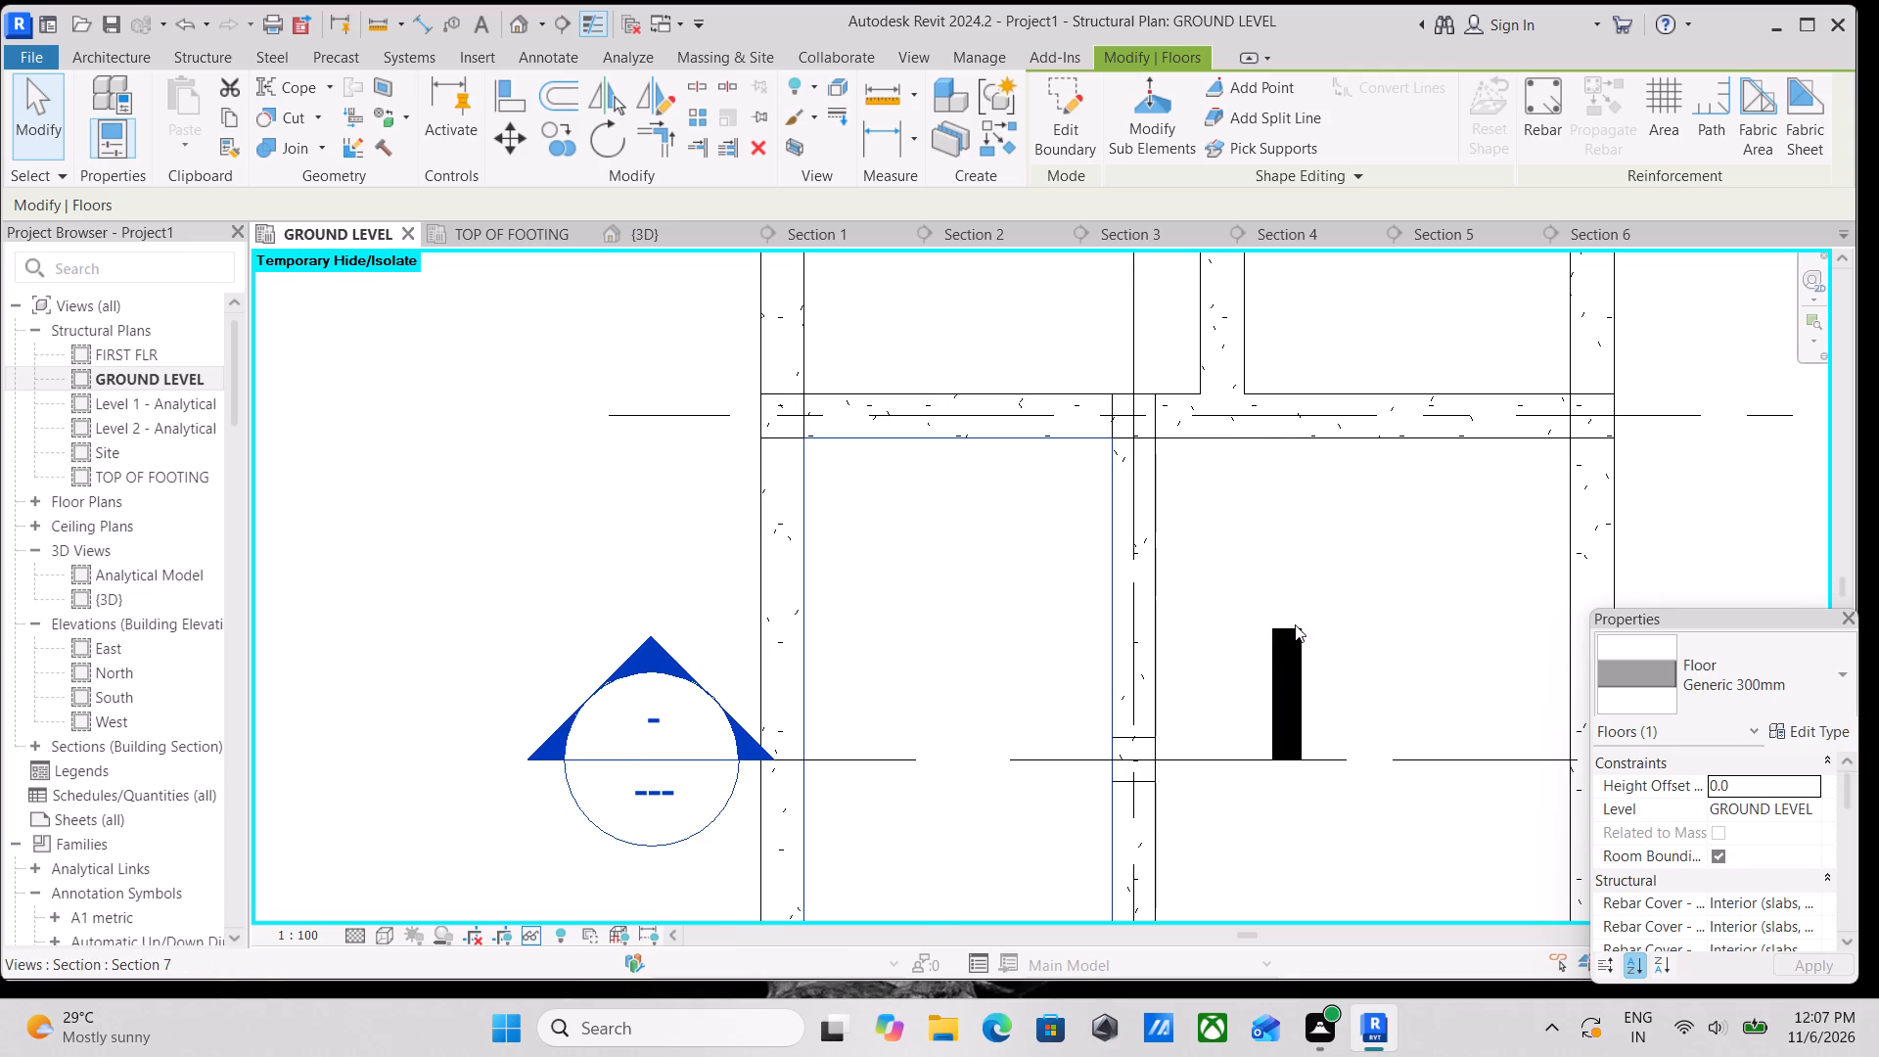
Select the grid 5 section again and pull its view depth in slightly, away from the grid 4 beam.
left_click(1295, 624)
scroll(1072, 724, "down", 1)
middle_click_drag(1072, 724, 1097, 637)
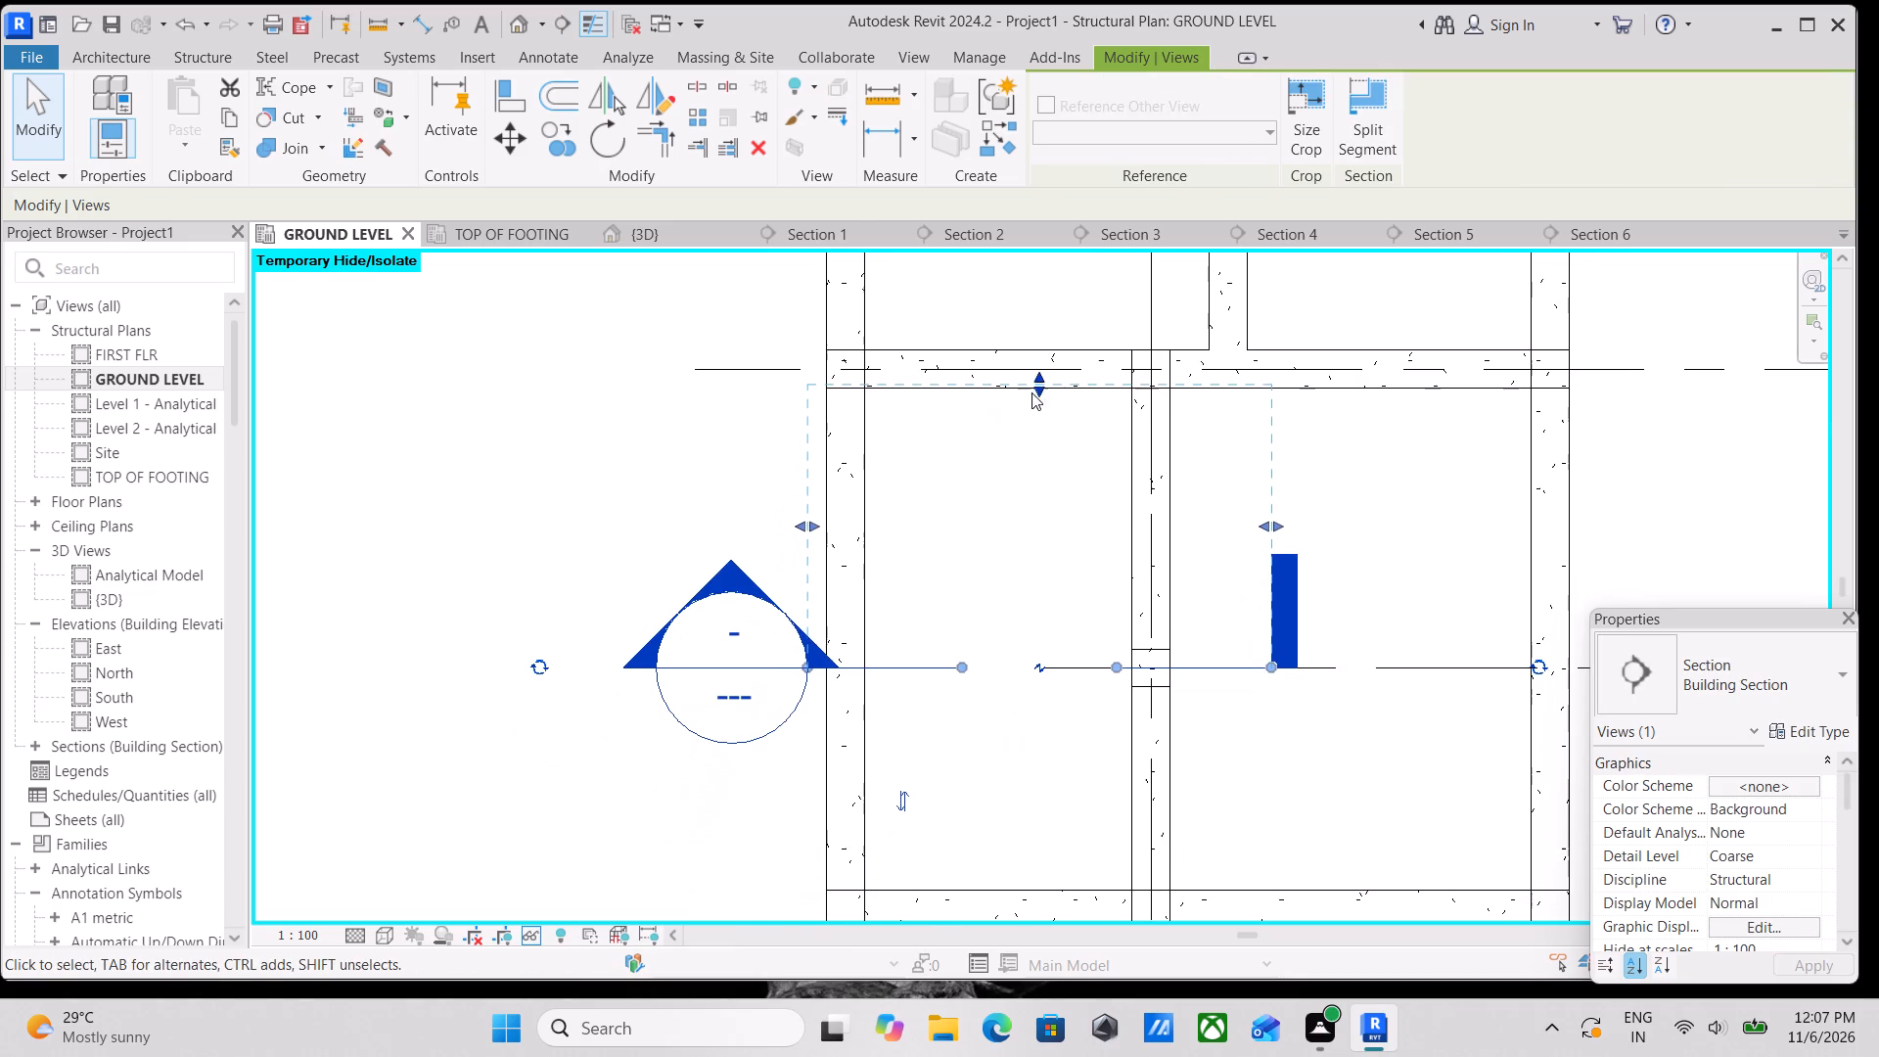
left_click_drag(1038, 375, 1039, 402)
left_click(1039, 394)
left_click(1039, 387)
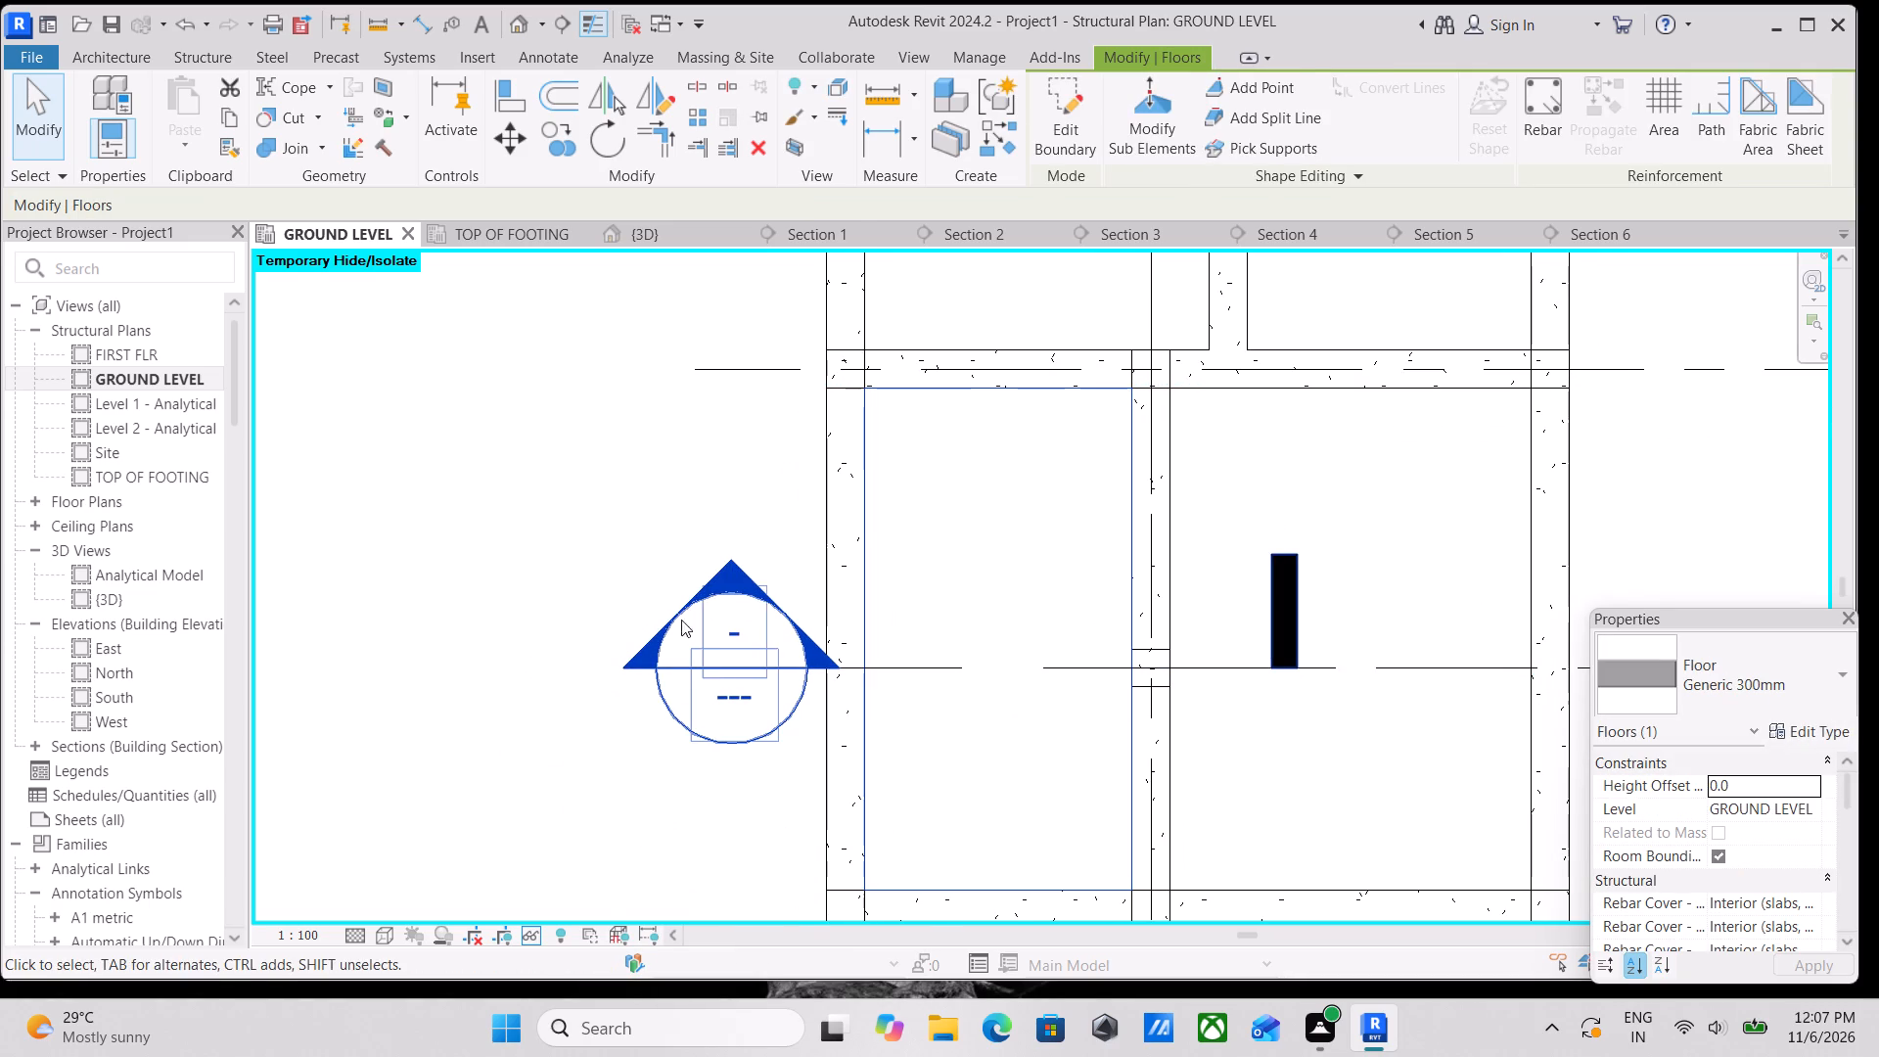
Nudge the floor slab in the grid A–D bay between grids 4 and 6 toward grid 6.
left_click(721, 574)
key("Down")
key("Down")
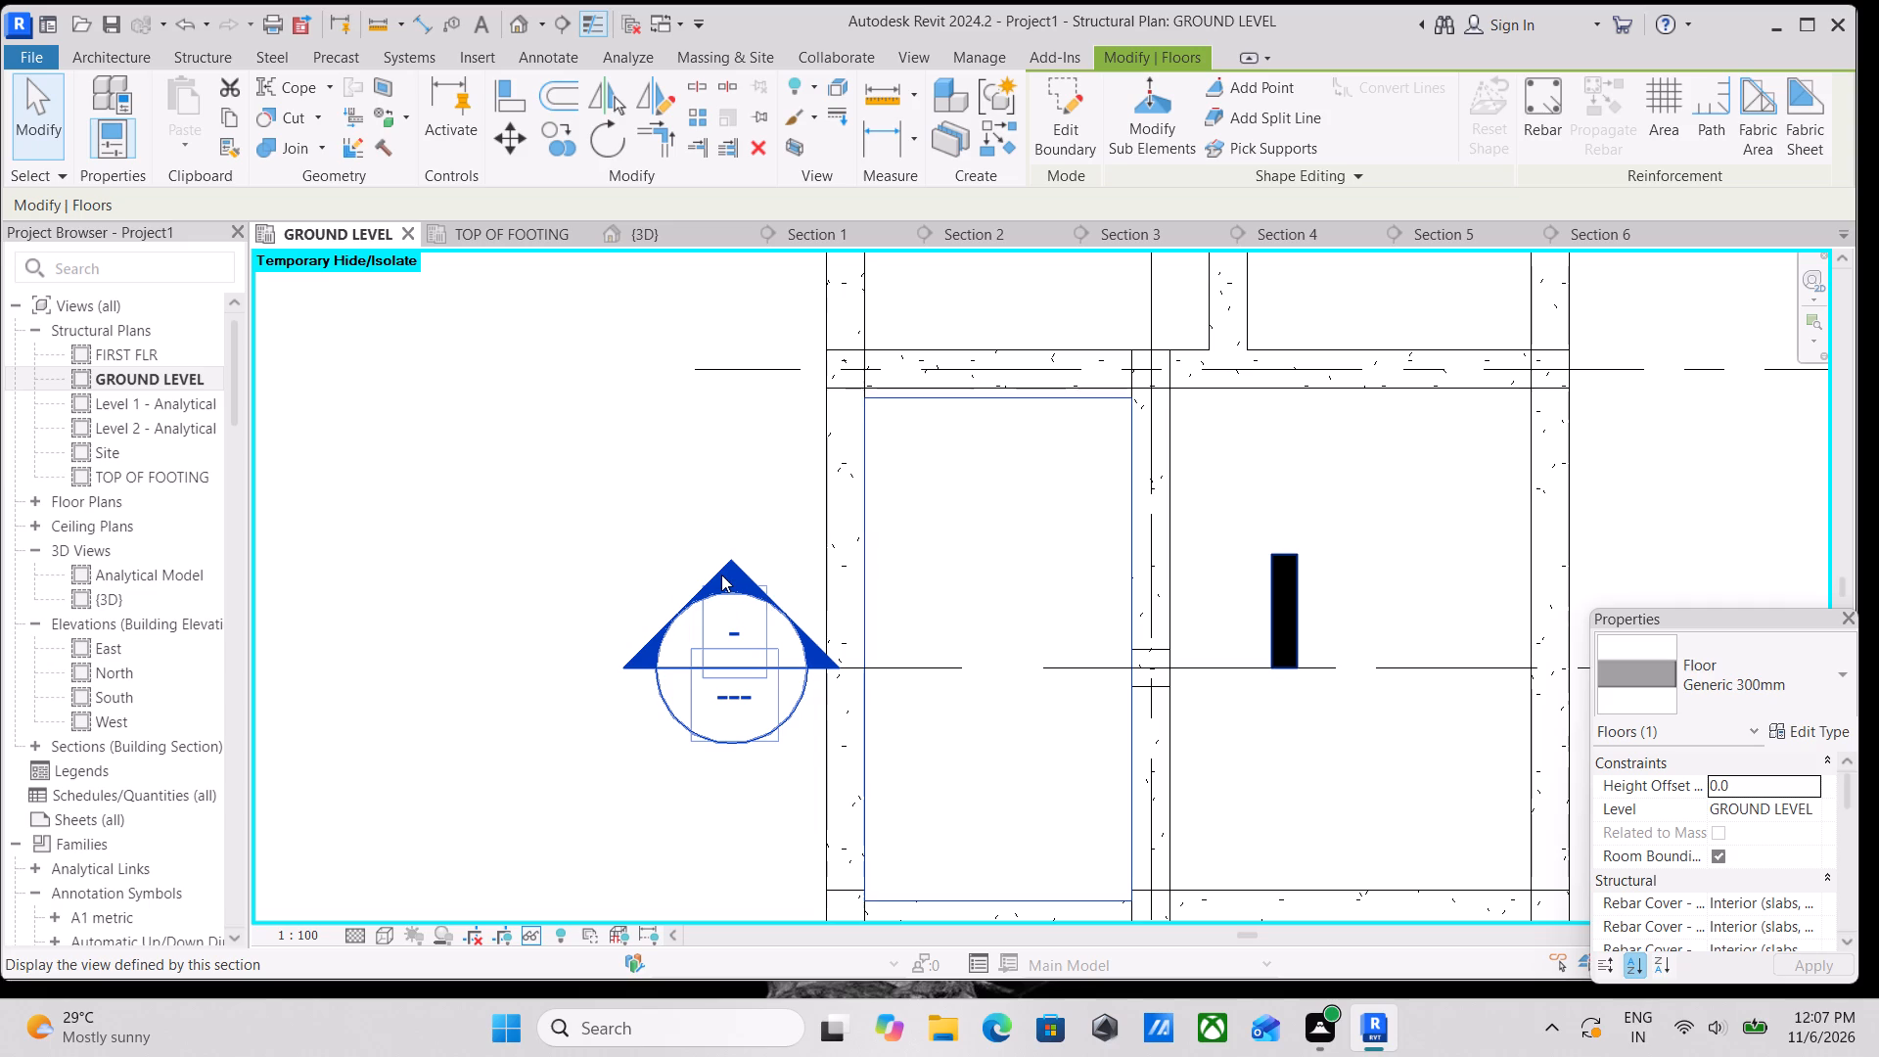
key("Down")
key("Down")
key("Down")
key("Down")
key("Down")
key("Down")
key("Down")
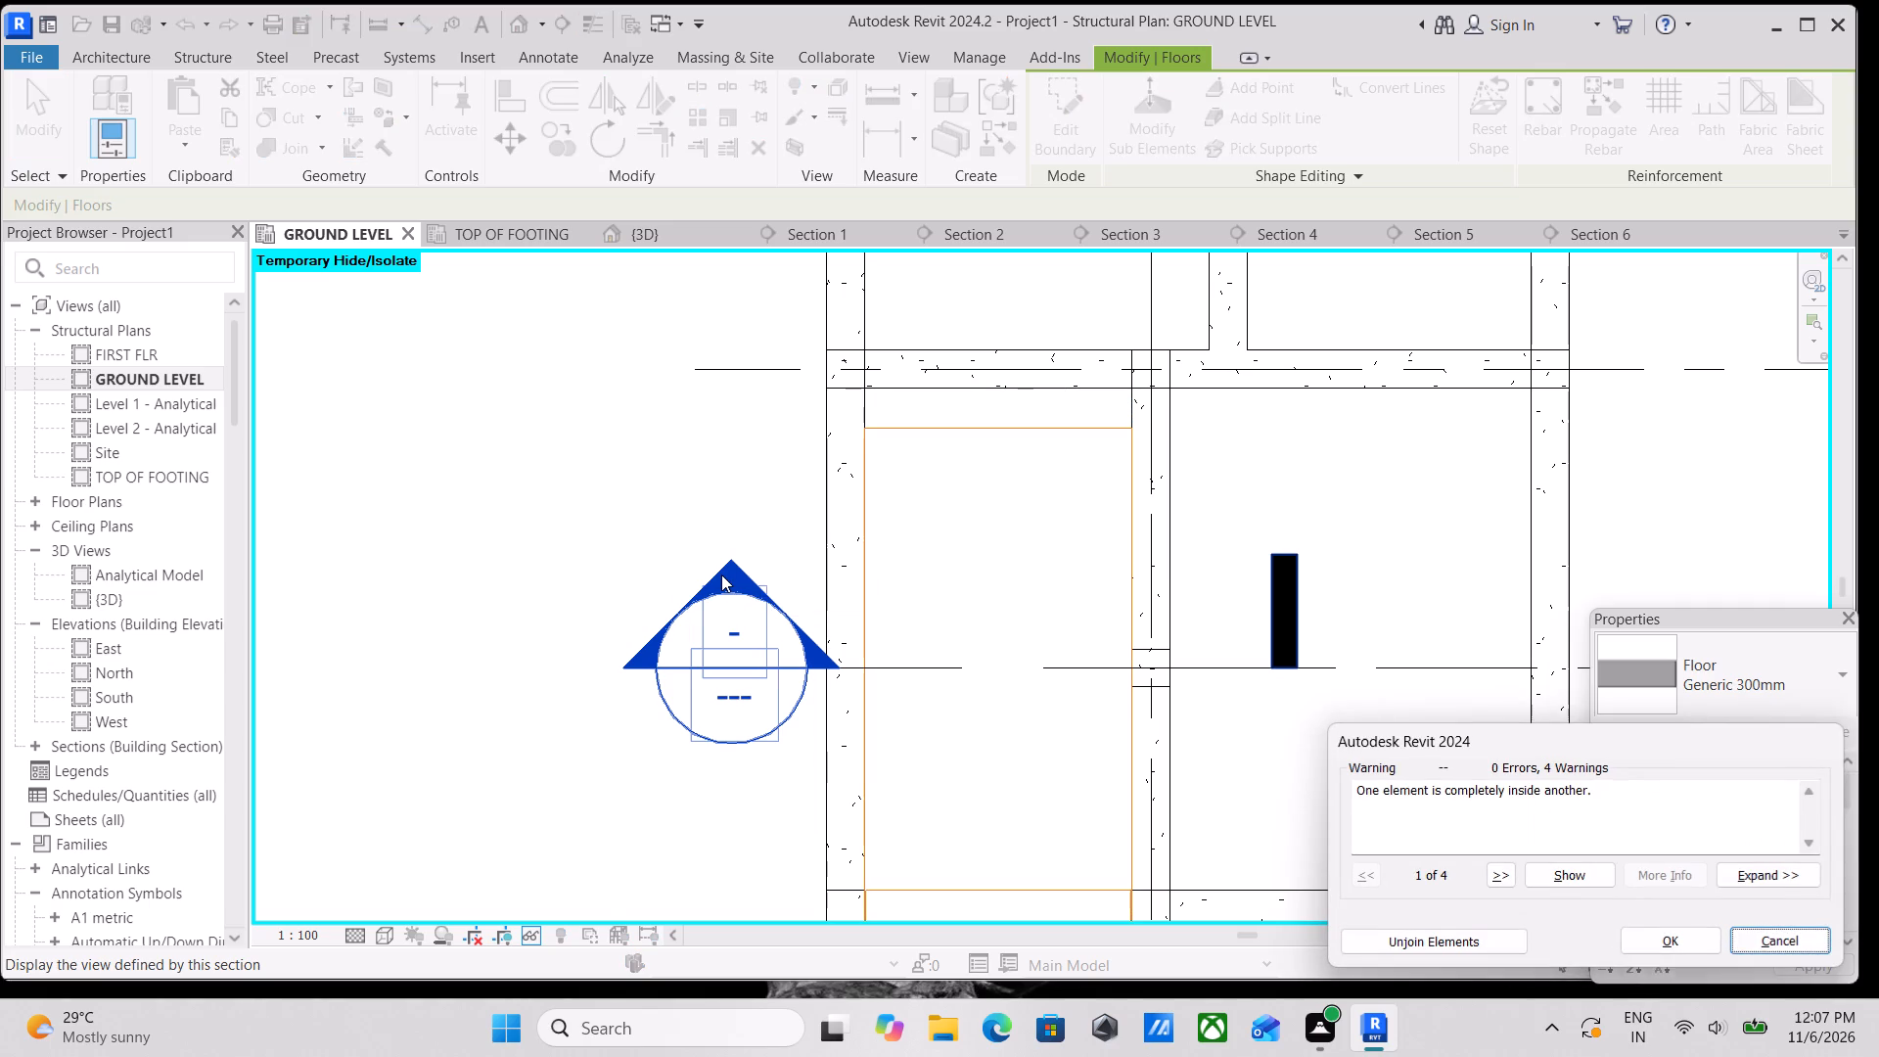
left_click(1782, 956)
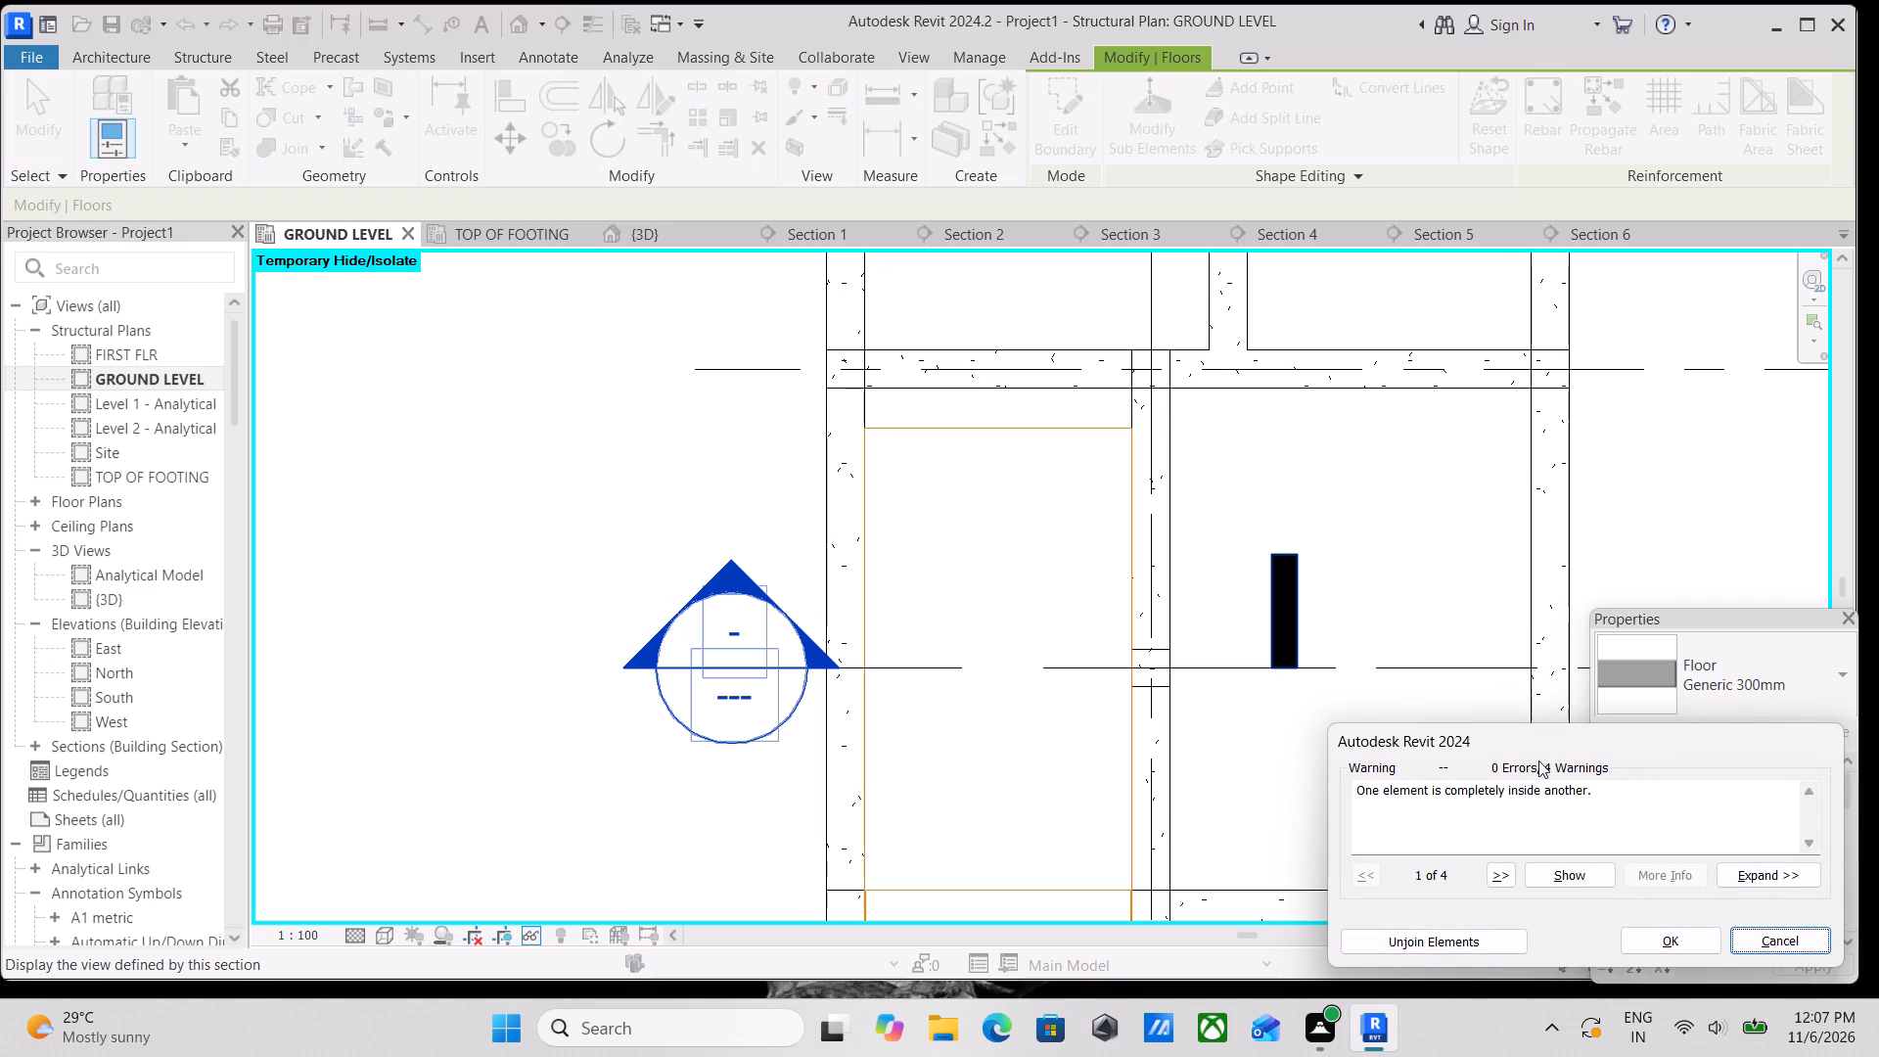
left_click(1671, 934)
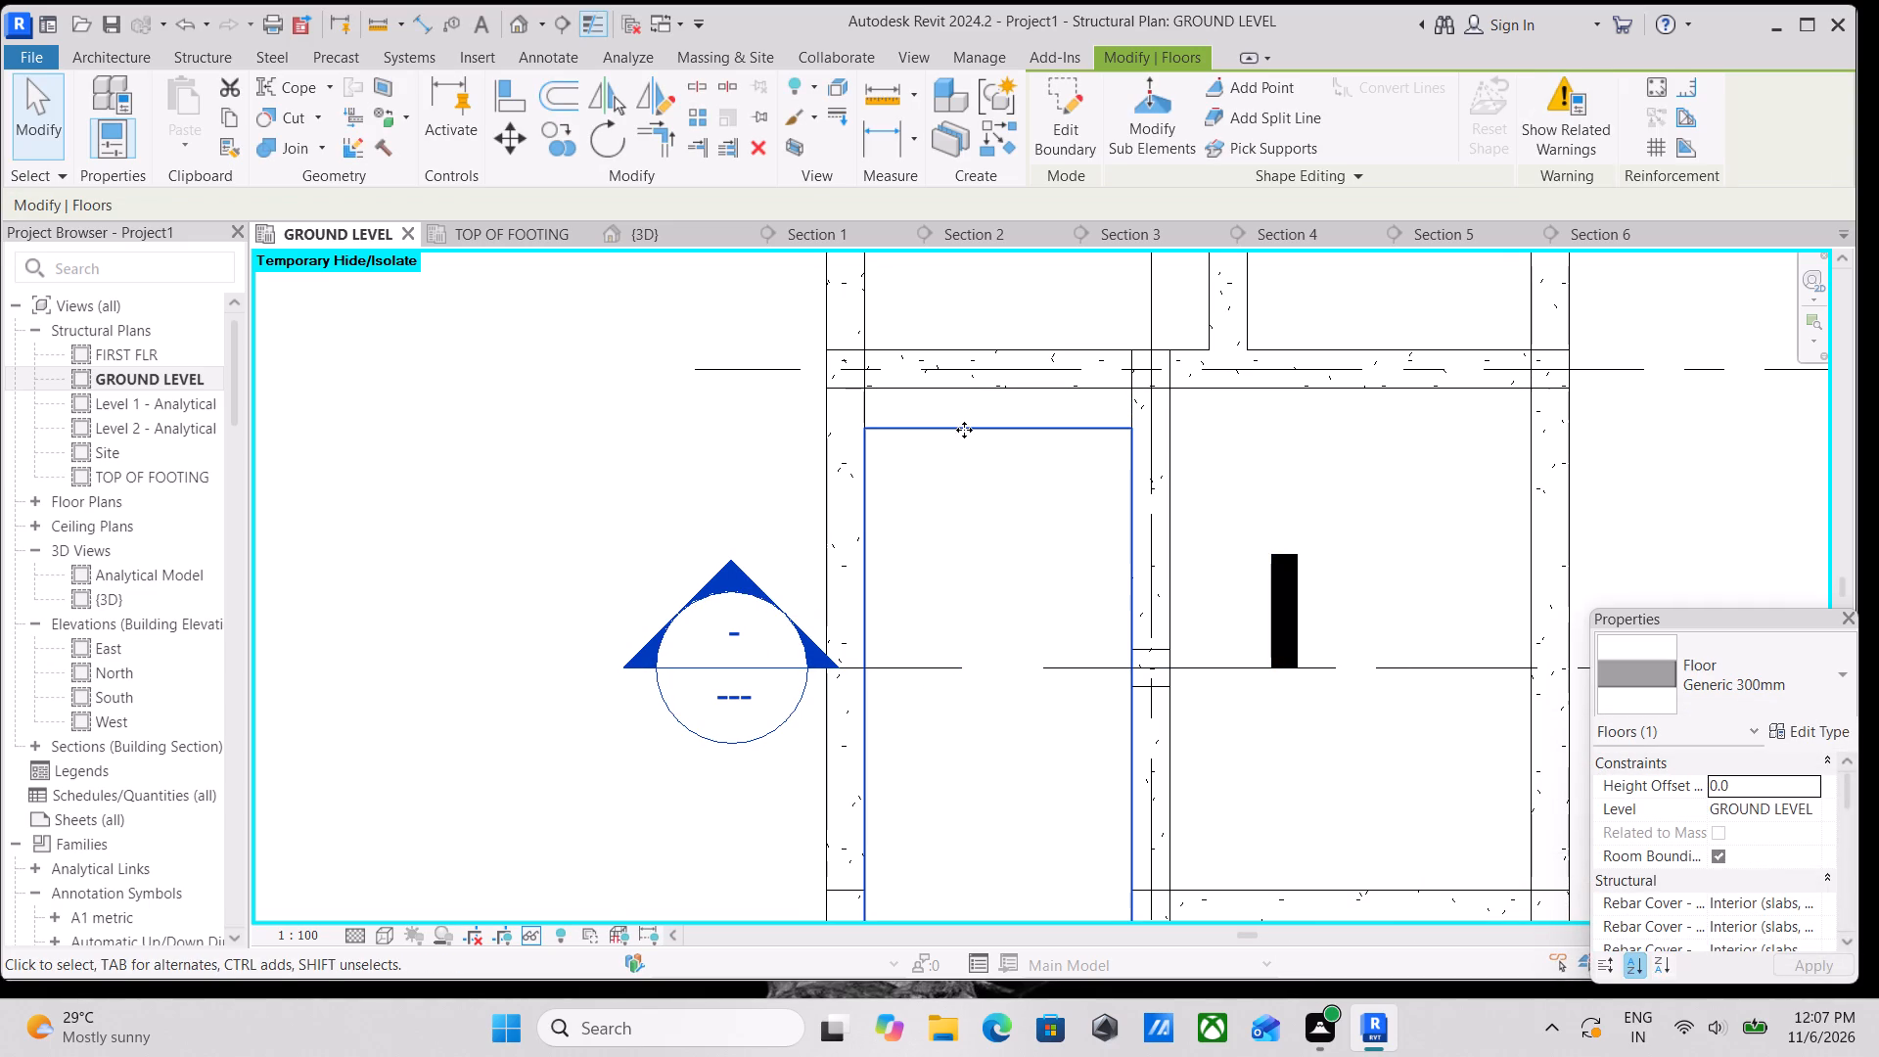
Delete the floor slab in the grid A–D bay between grids 4 and 6.
left_click(964, 430)
right_click(964, 430)
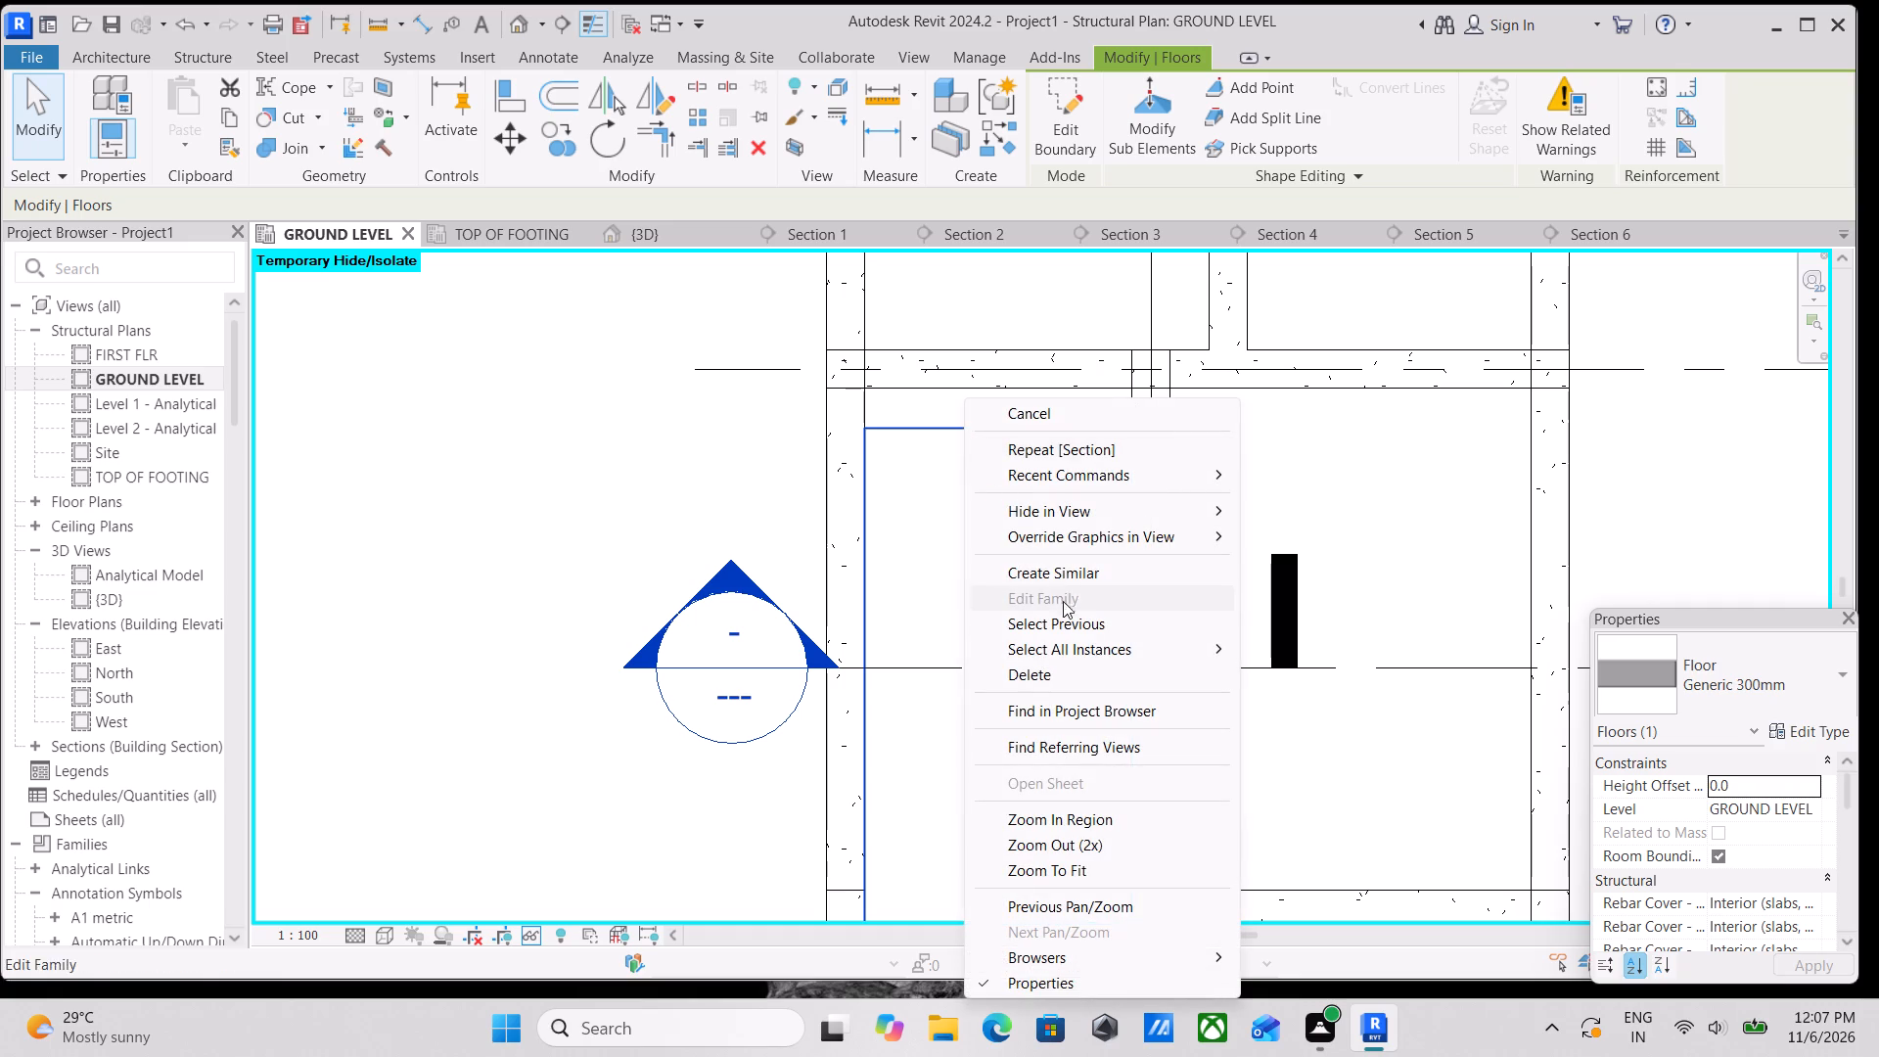
left_click(1053, 675)
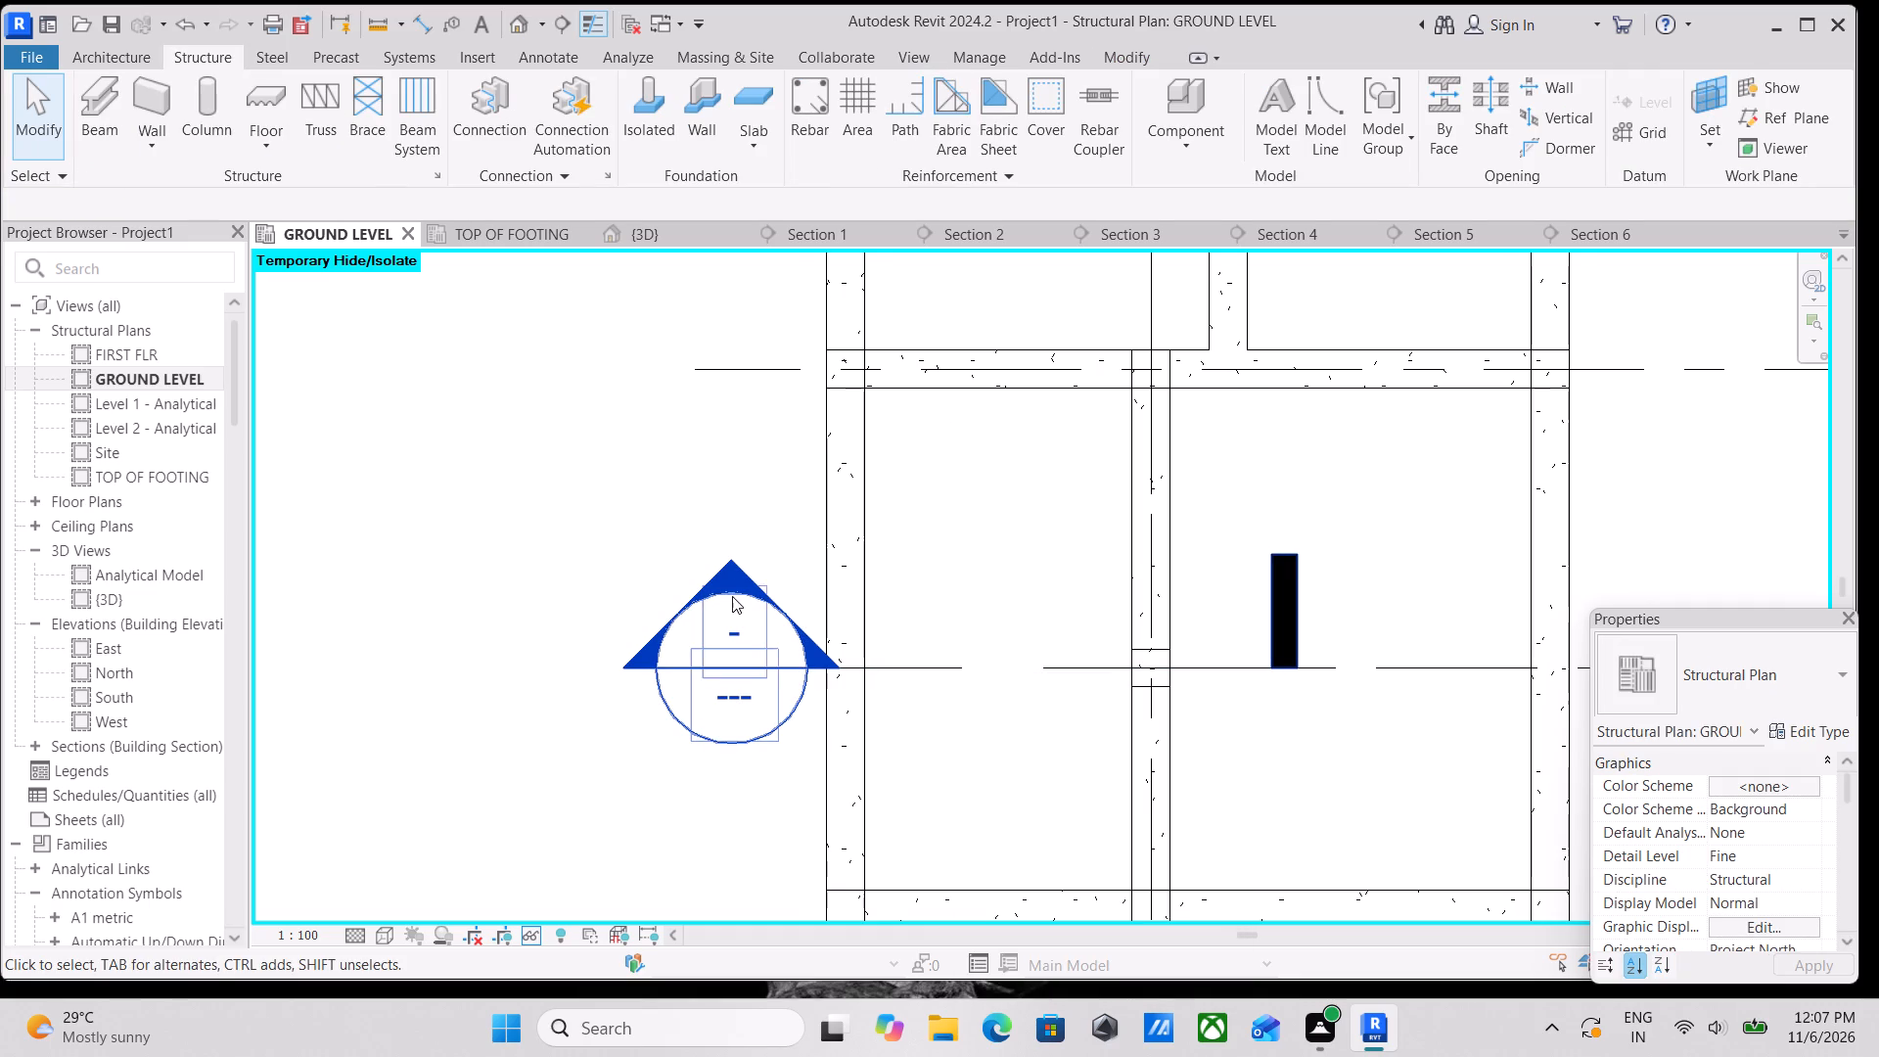
Open the view of the new grid 5 section and frame the cut between grids A and D.
left_click(732, 580)
right_click(732, 580)
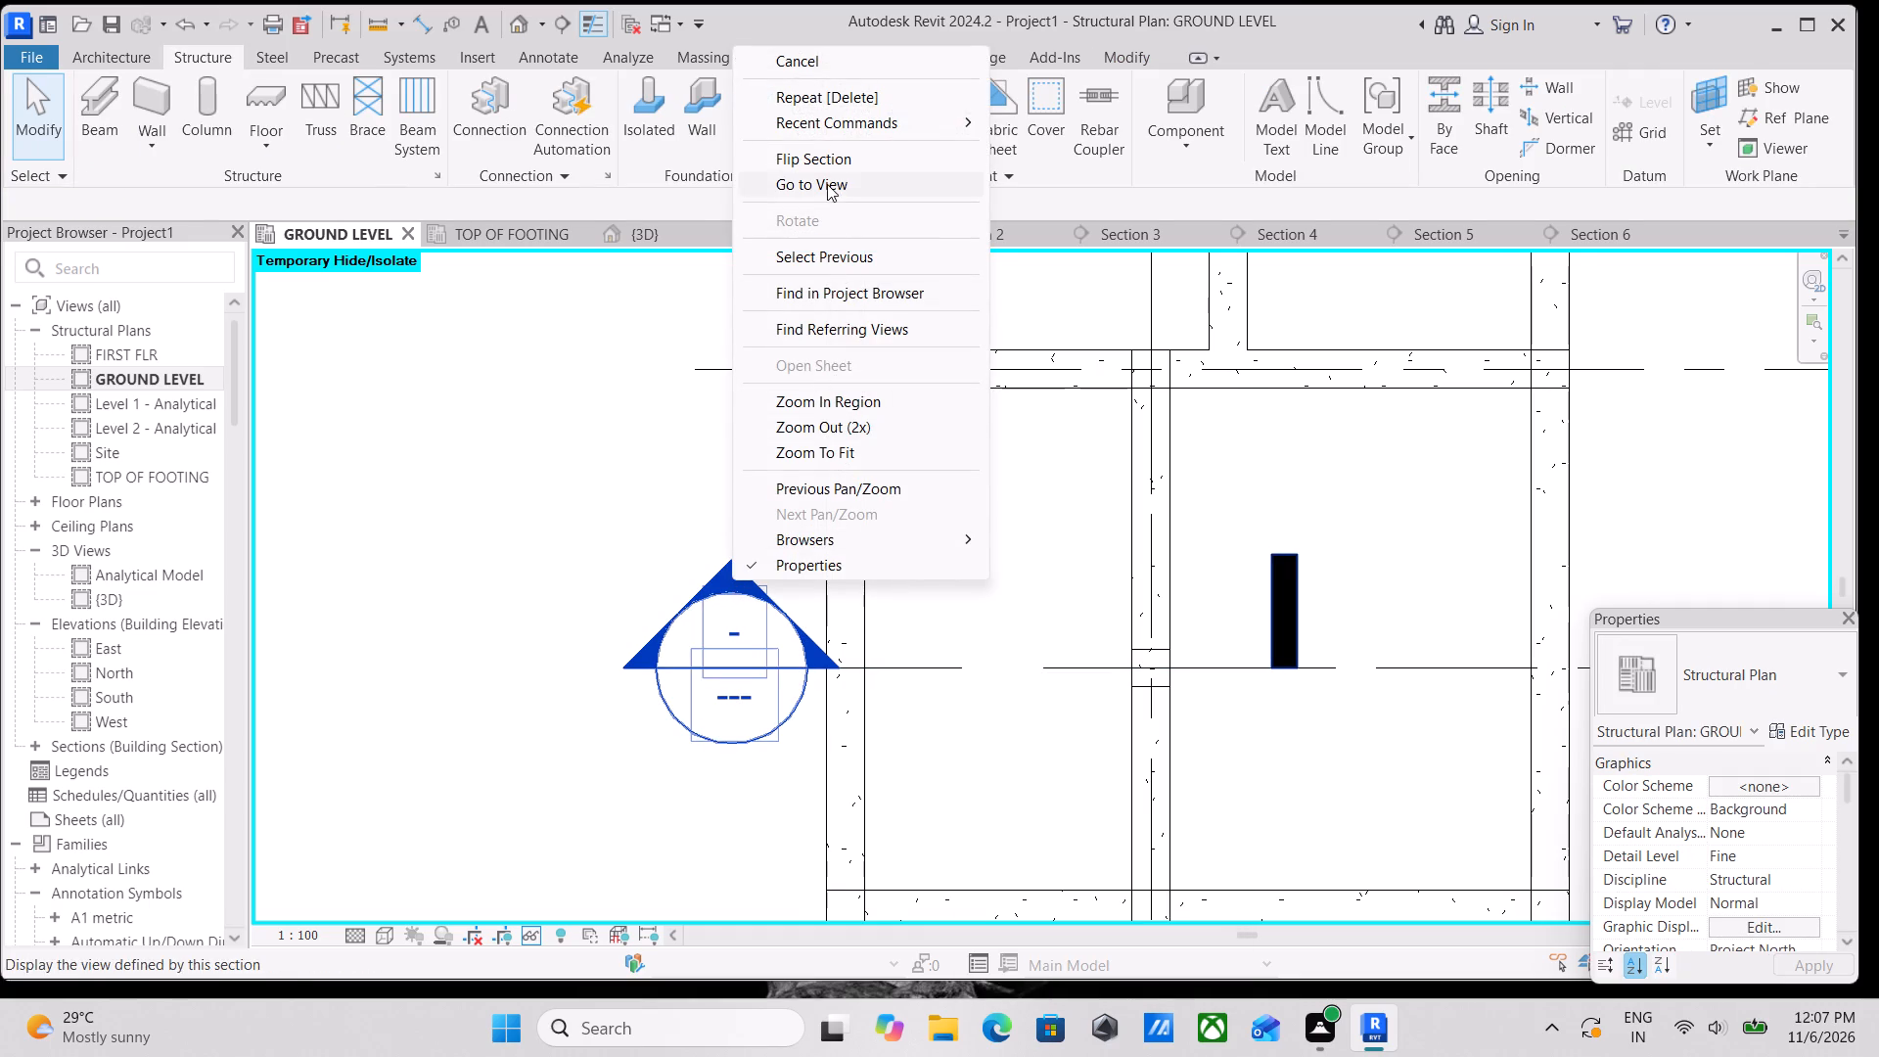
left_click(827, 180)
scroll(985, 672, "down", 1)
middle_click_drag(985, 672, 860, 665)
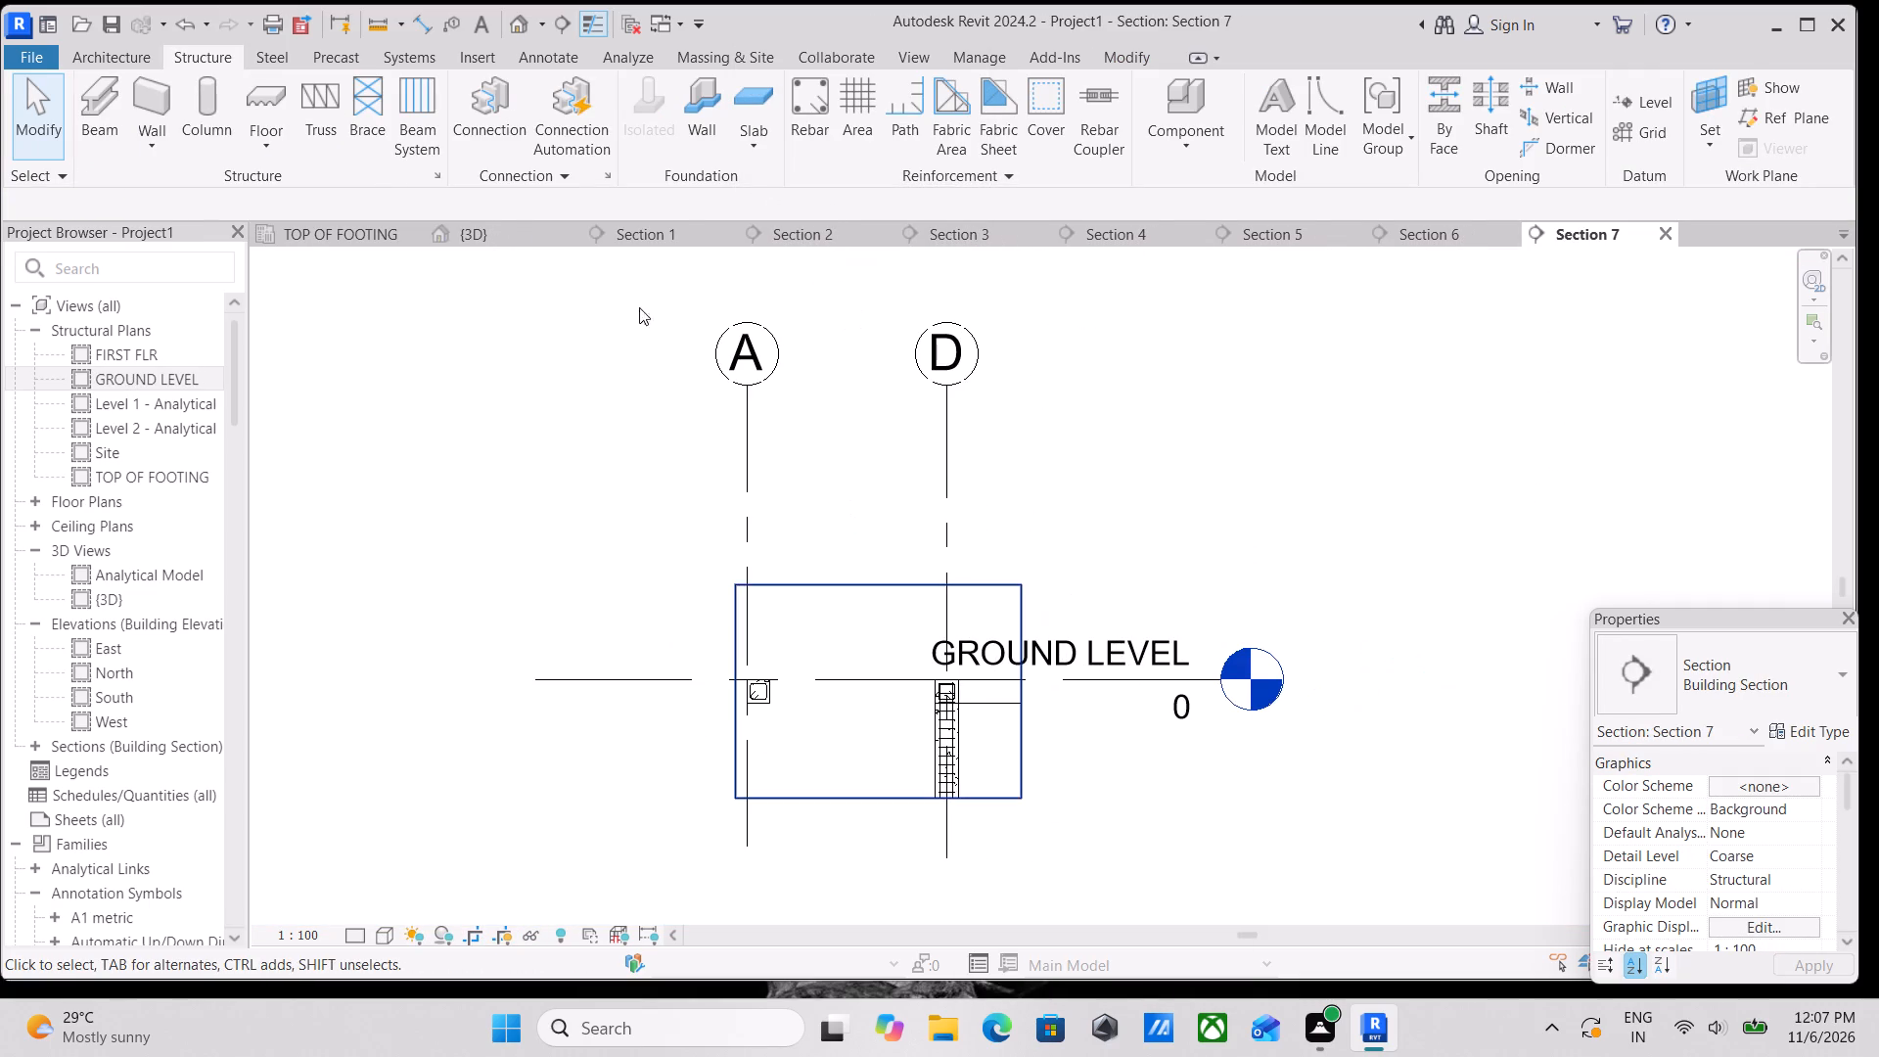
Look through the open section and plan views and return to the 3D view of the slab layout.
left_click(1384, 237)
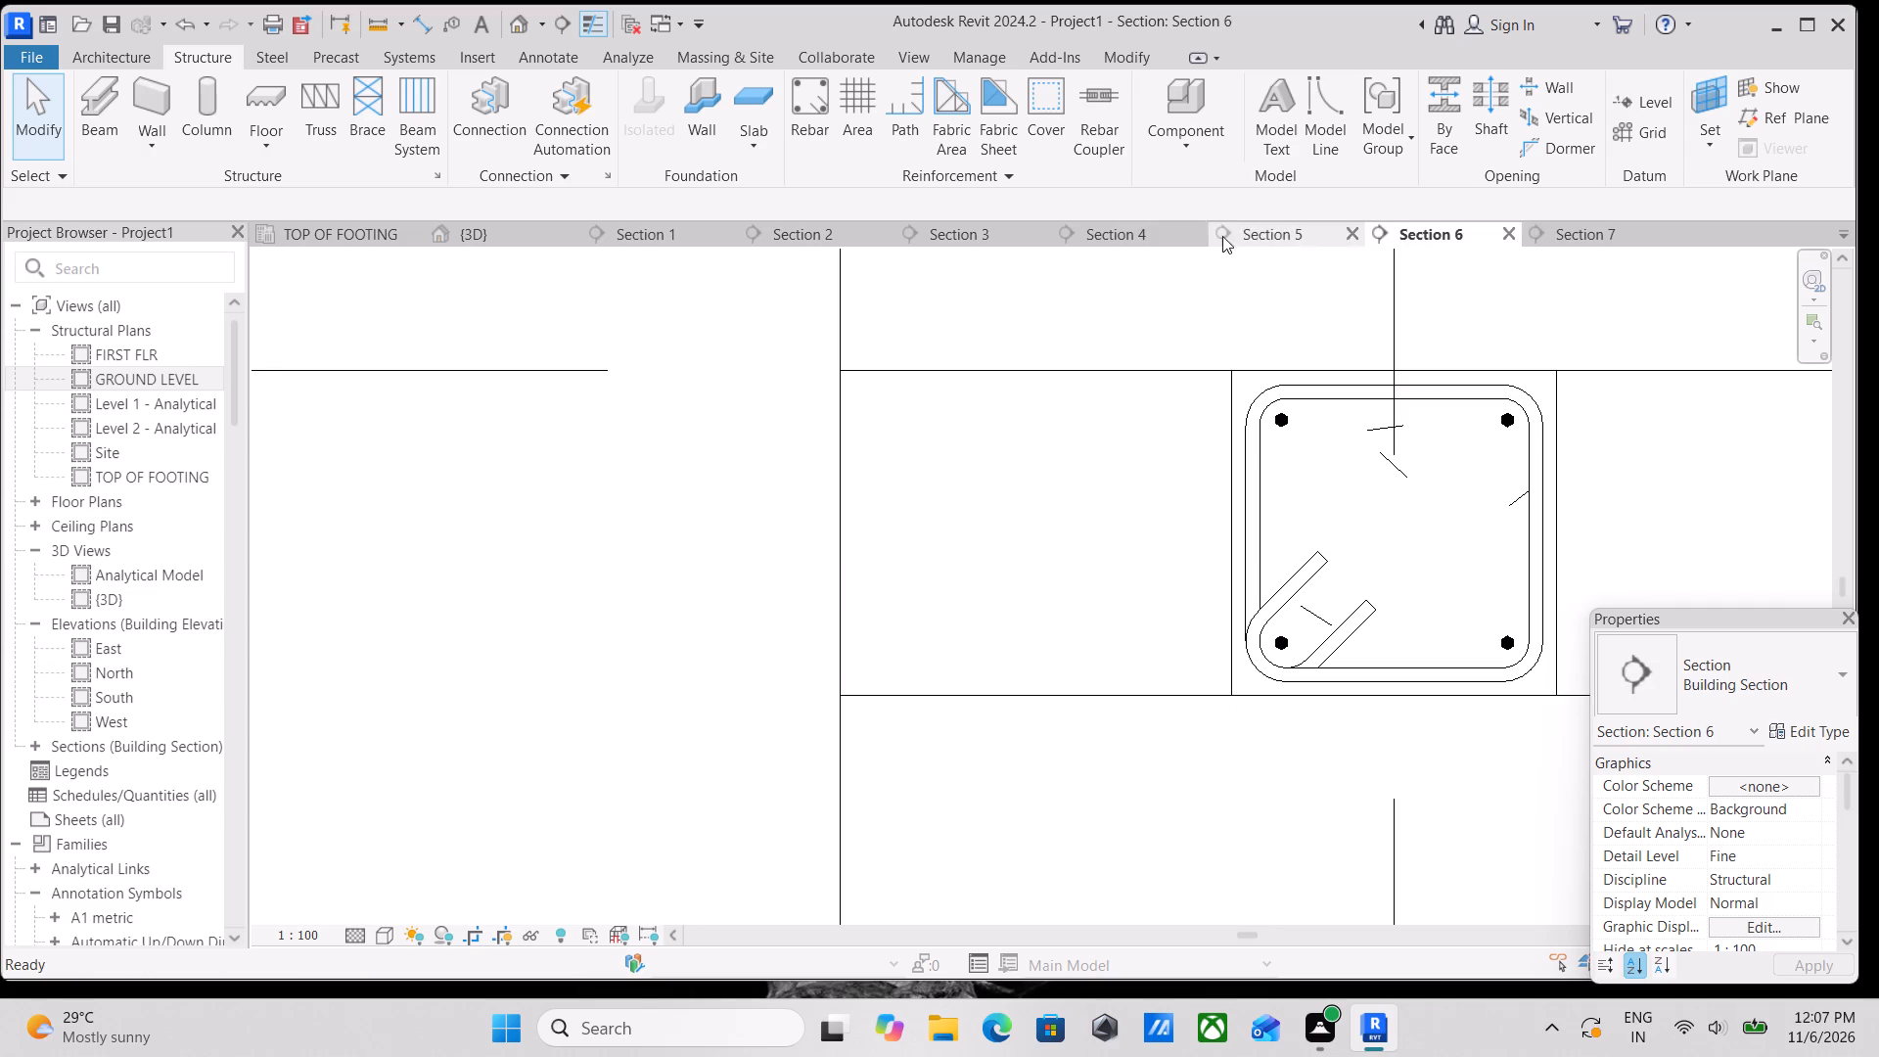
left_click(1252, 234)
left_click(1086, 239)
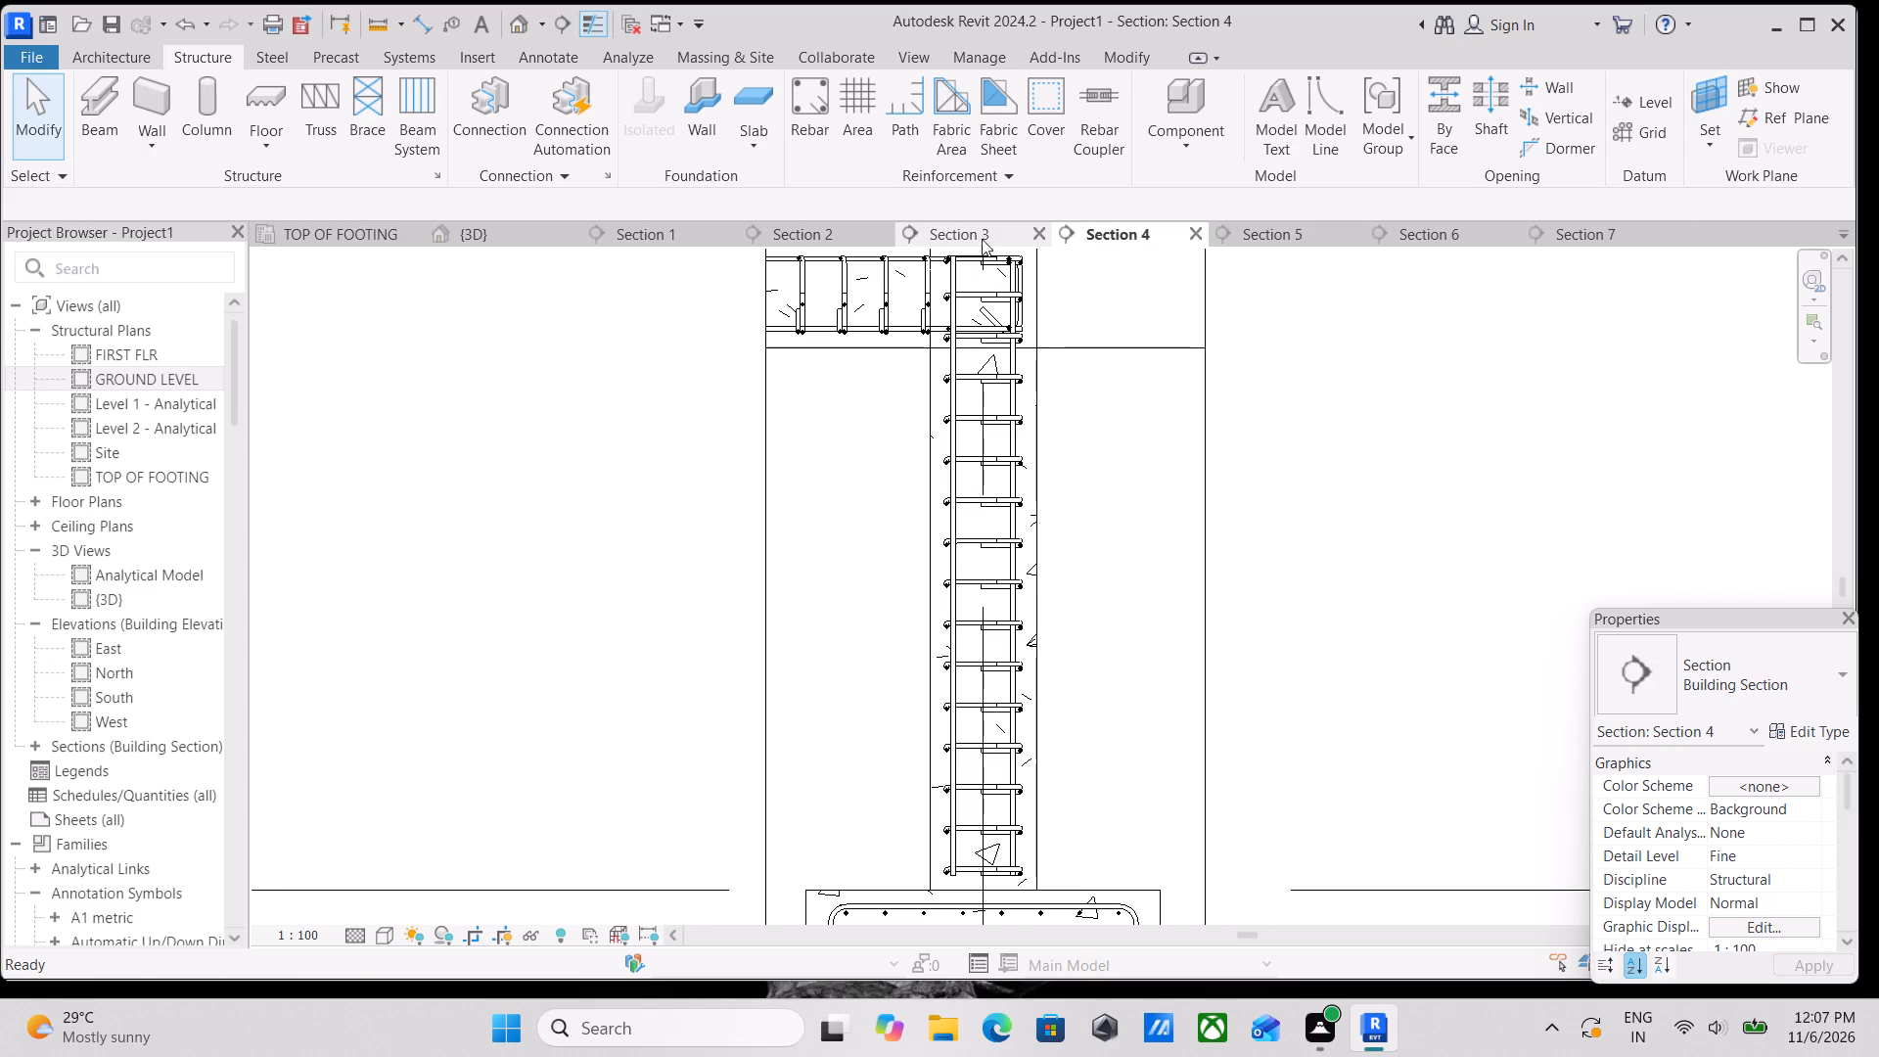
left_click(912, 232)
left_click(330, 234)
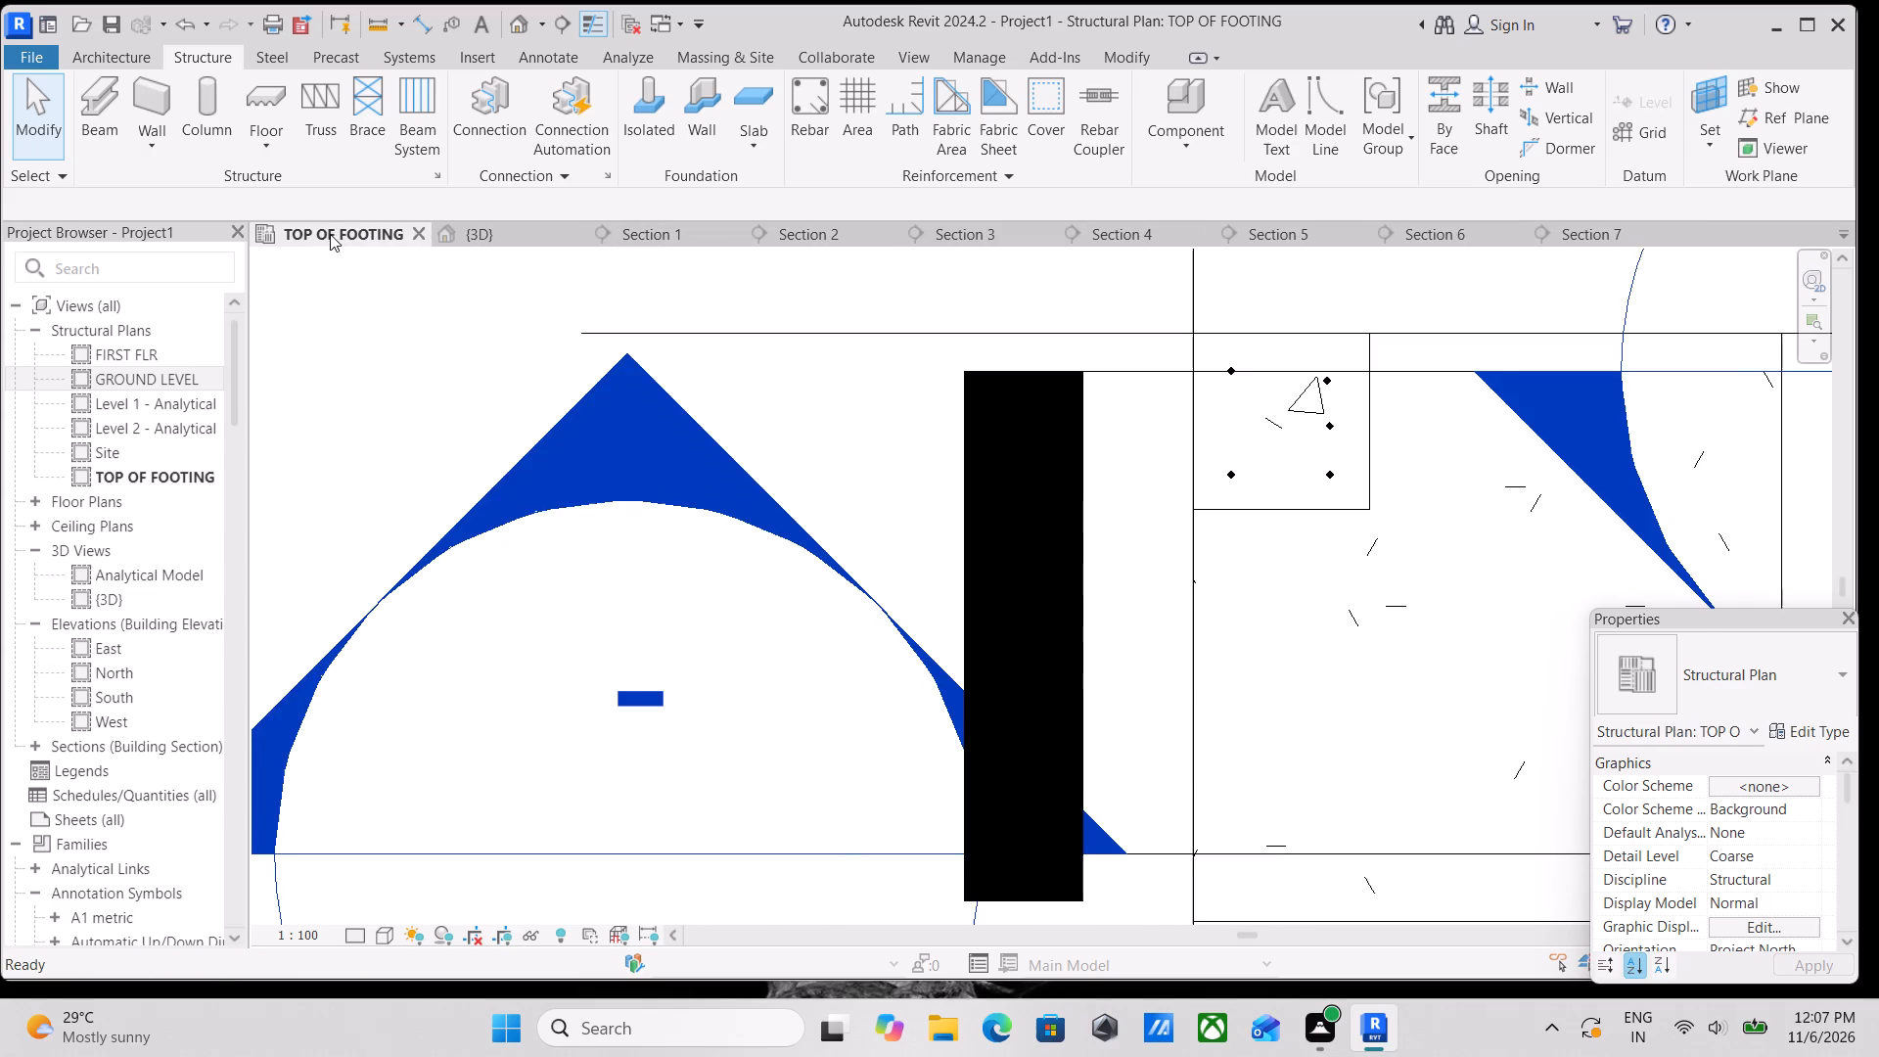
scroll(698, 612, "down", 3)
left_click(476, 242)
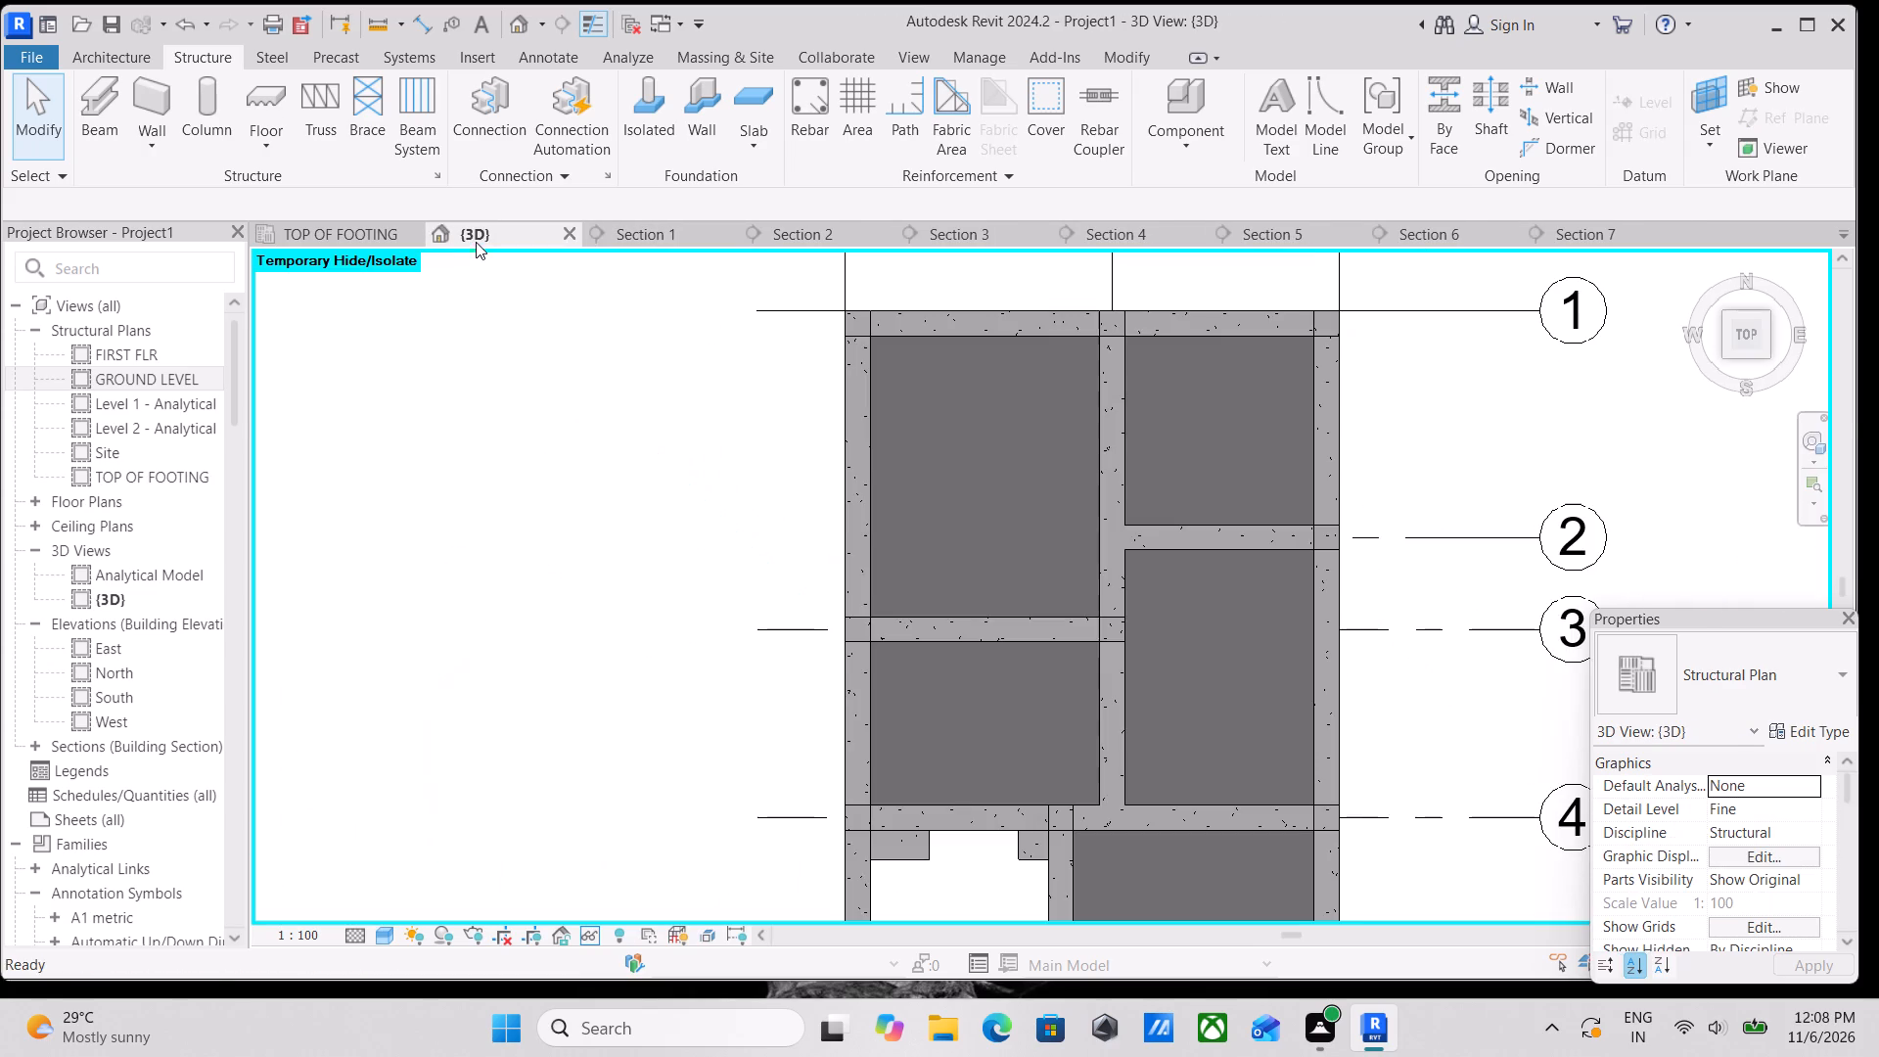
scroll(805, 639, "down", 3)
middle_click_drag(824, 657, 693, 508)
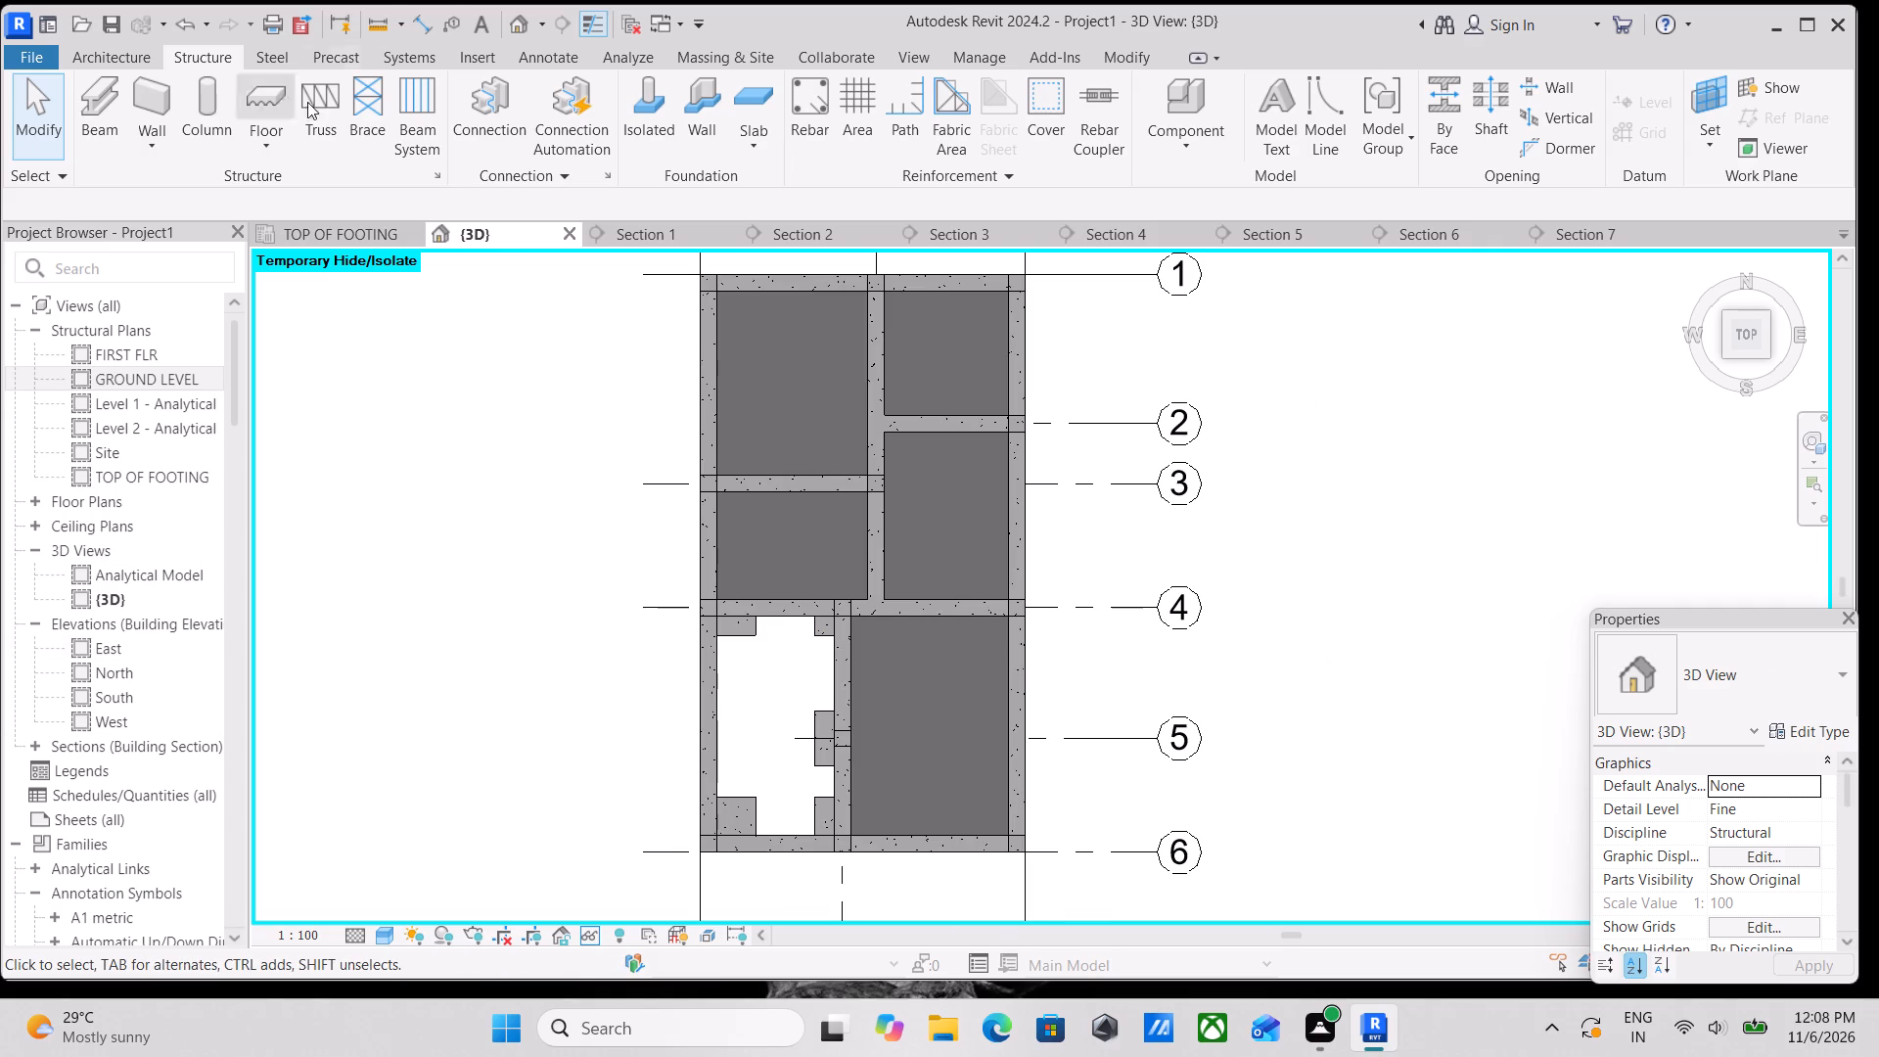
Sketch a rectangular structural floor boundary about 2115 by 3970 mm inside the beams of the grid A–D bay between grids 4 and 6.
left_click(260, 143)
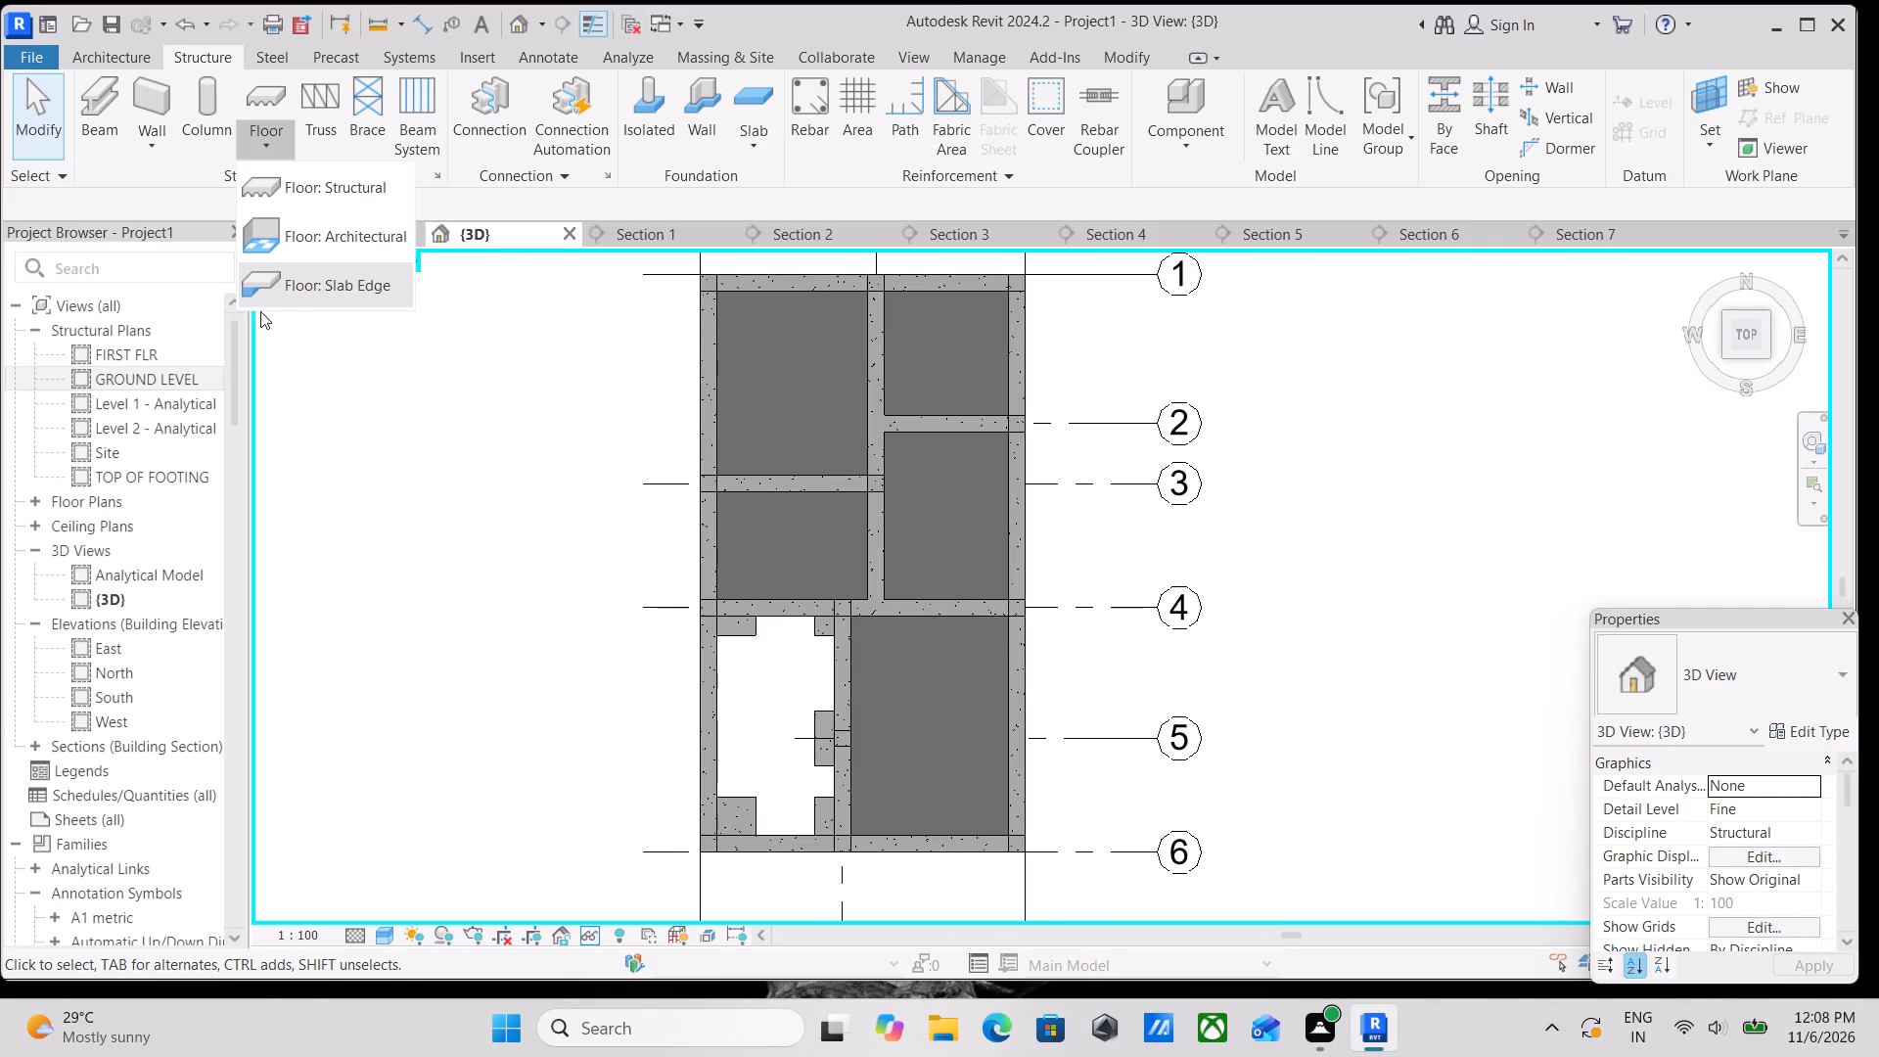
left_click(367, 183)
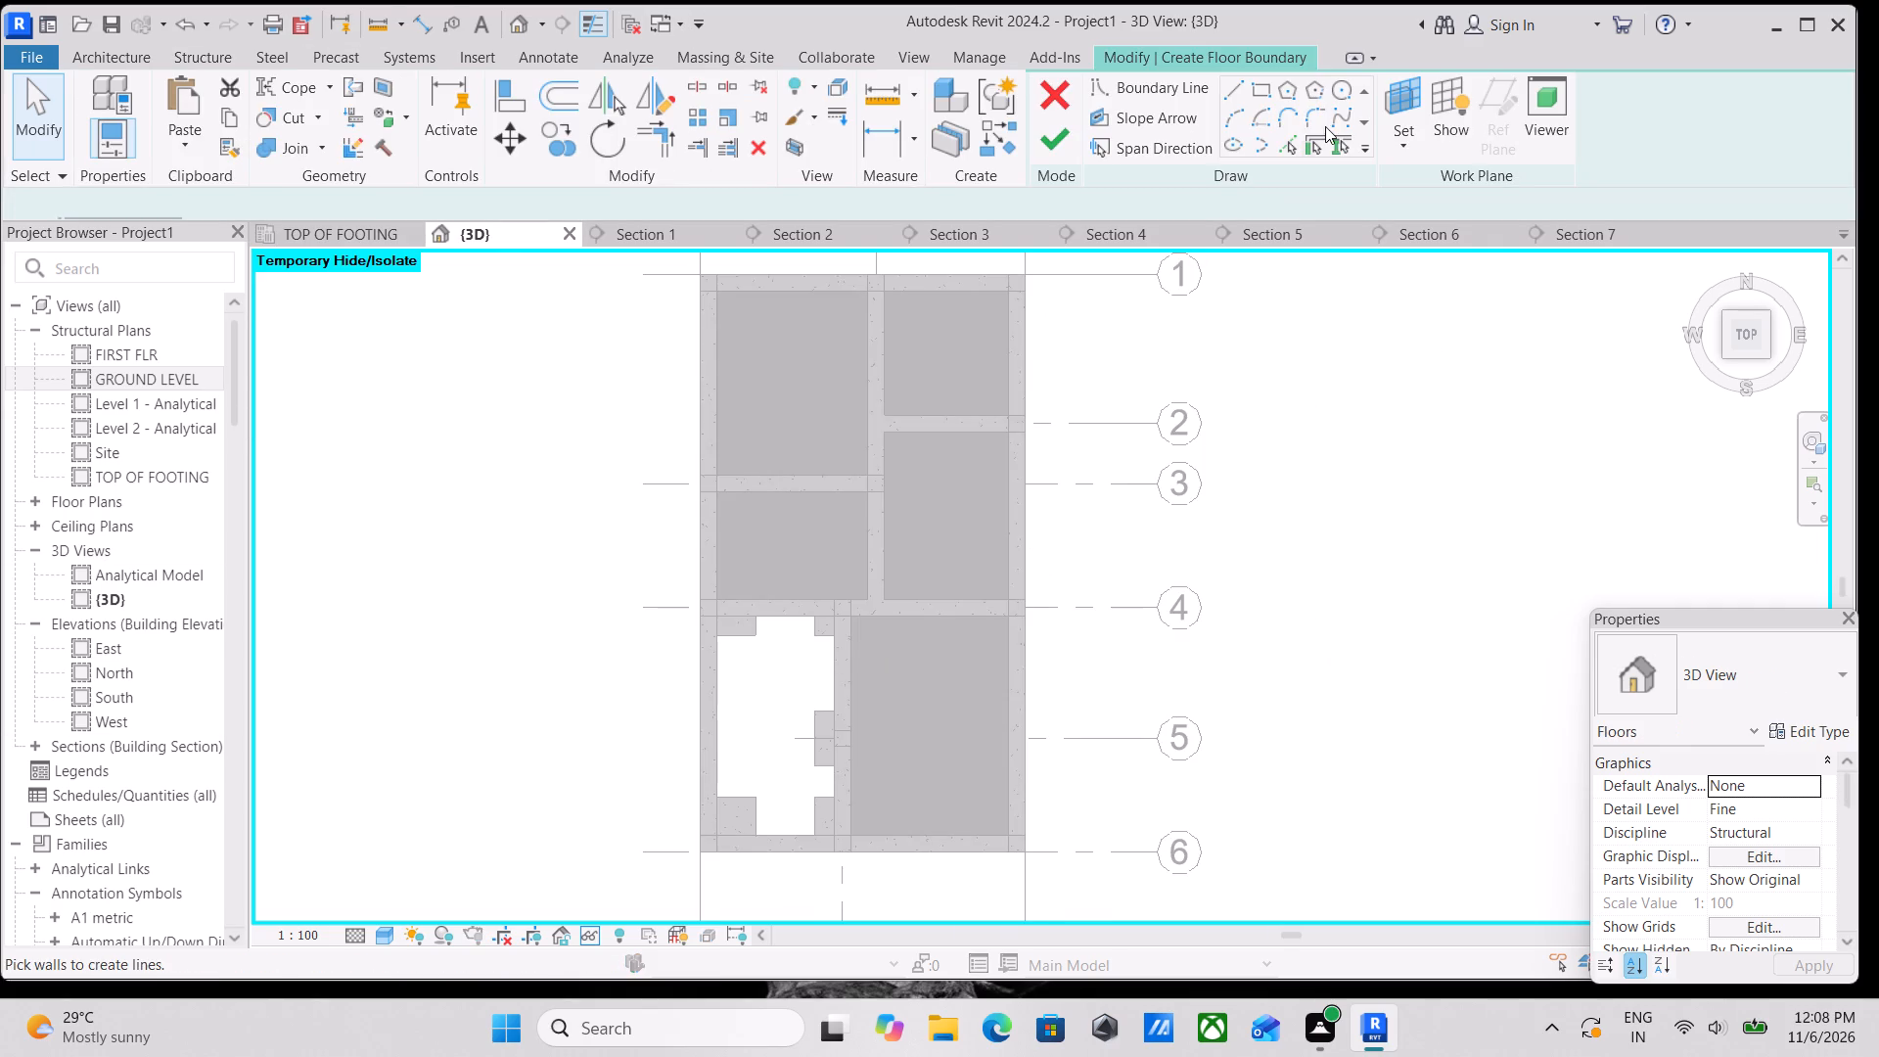
left_click(1255, 98)
scroll(679, 719, "up", 4)
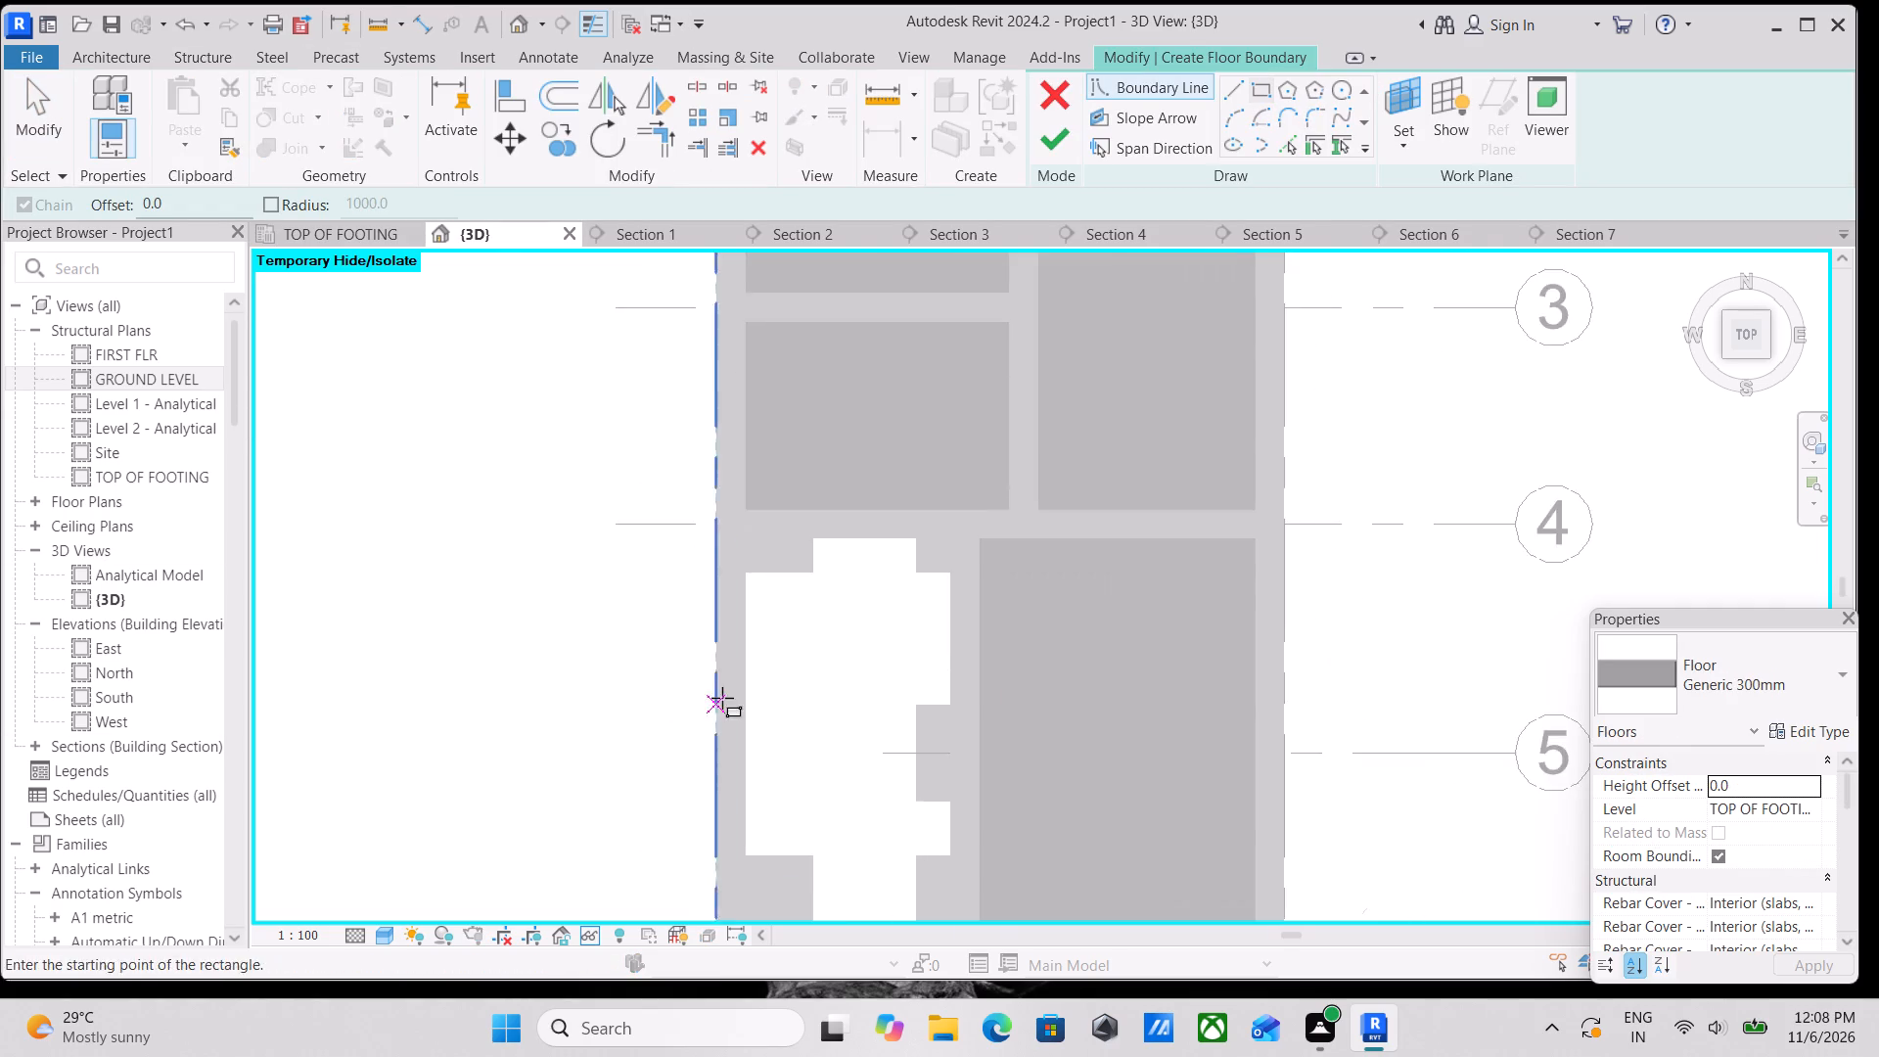
scroll(771, 615, "up", 6)
left_click(721, 480)
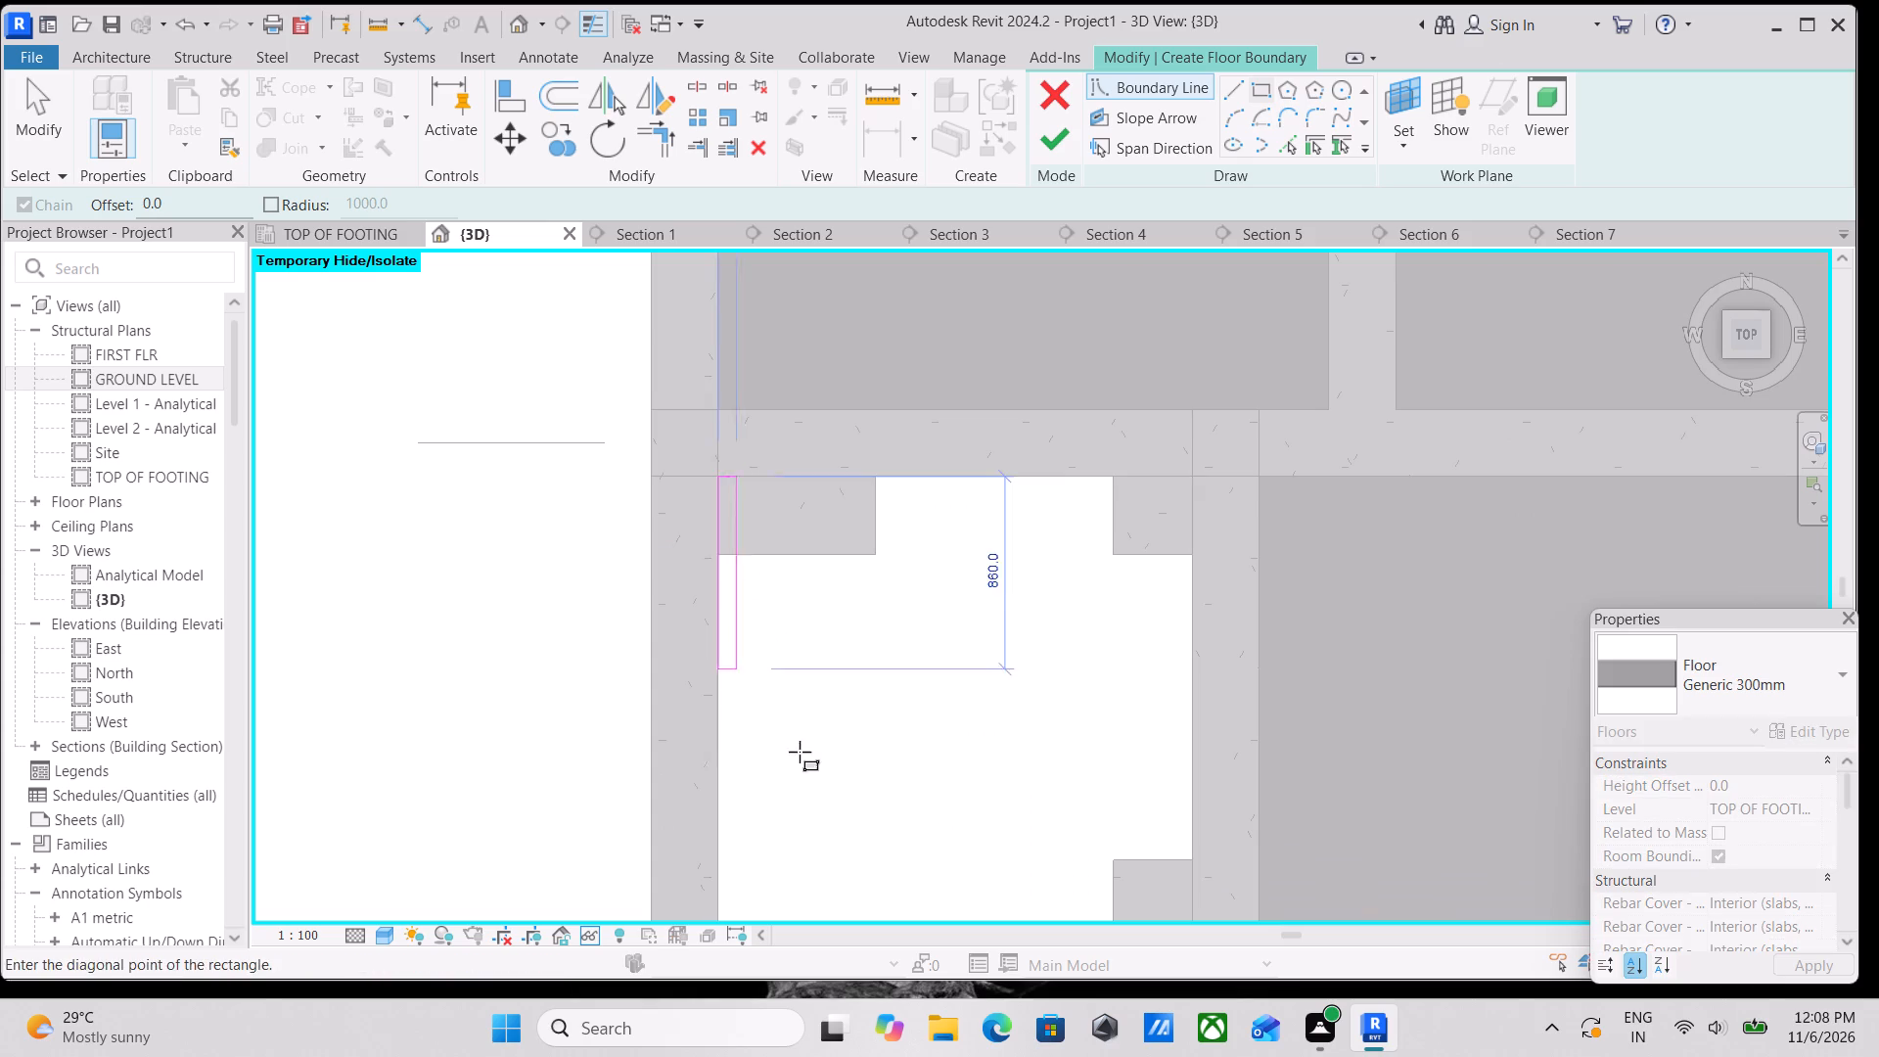
middle_click_drag(840, 758, 819, 407)
middle_click_drag(959, 737, 903, 437)
scroll(959, 737, "up", 1)
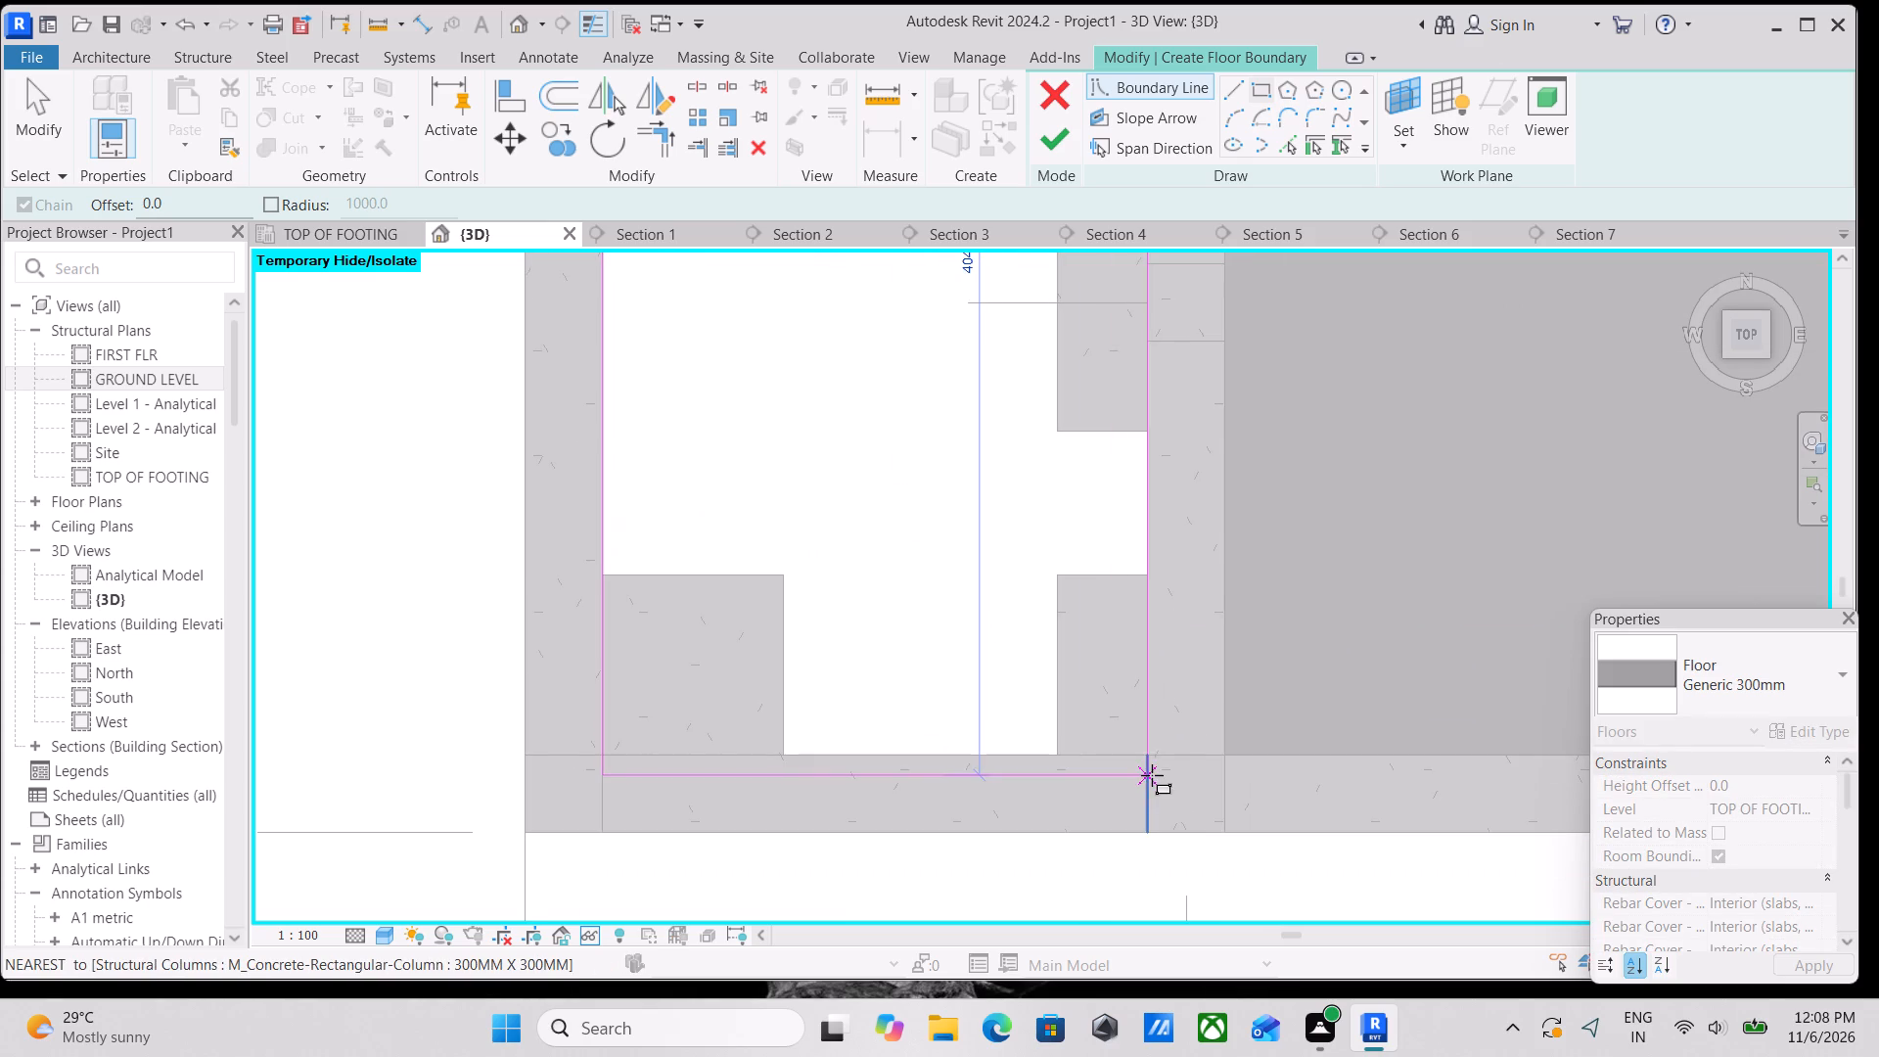
left_click(1153, 758)
Set the new Generic 300mm floor's level to GROUND LEVEL and finish the floor sketch.
scroll(927, 428, "down", 4)
middle_click_drag(927, 428, 939, 561)
scroll(940, 538, "down", 2)
middle_click_drag(953, 599, 973, 666)
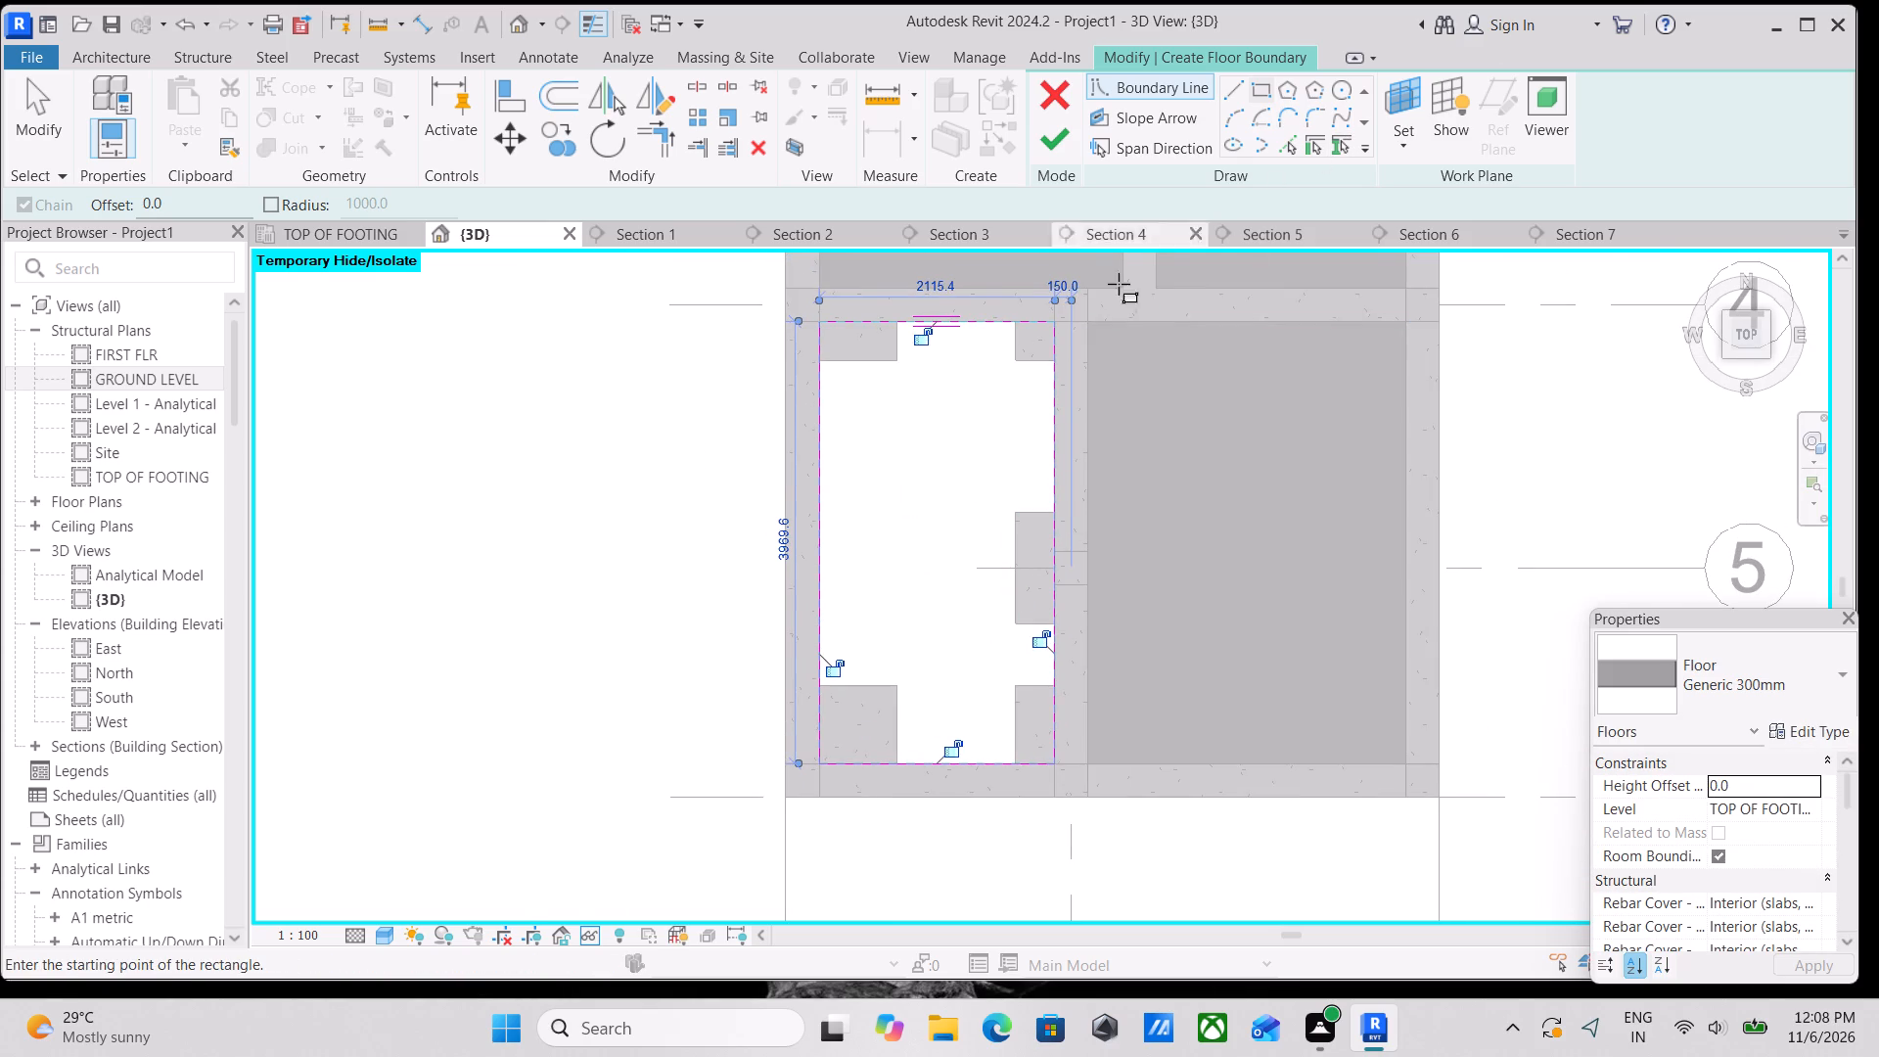
scroll(902, 432, "up", 2)
middle_click_drag(903, 442, 949, 564)
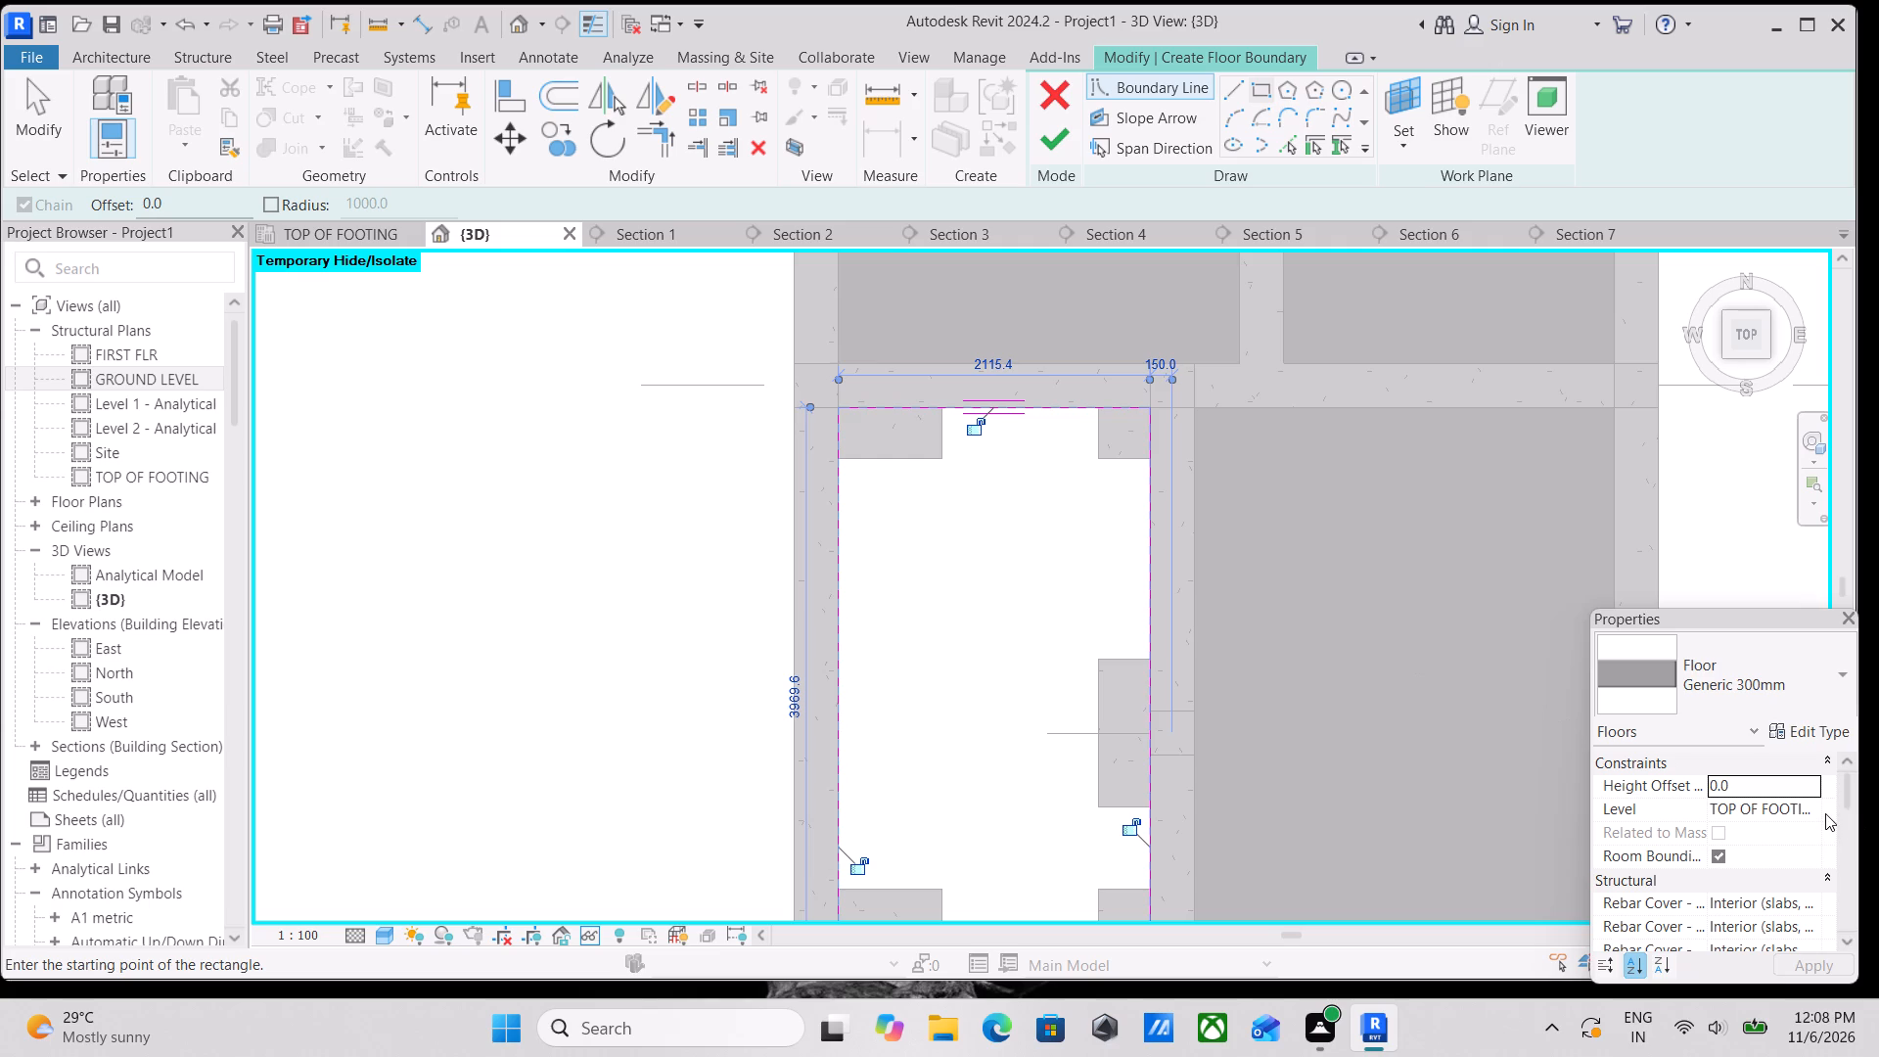
left_click(1825, 811)
left_click(1821, 808)
left_click(1792, 804)
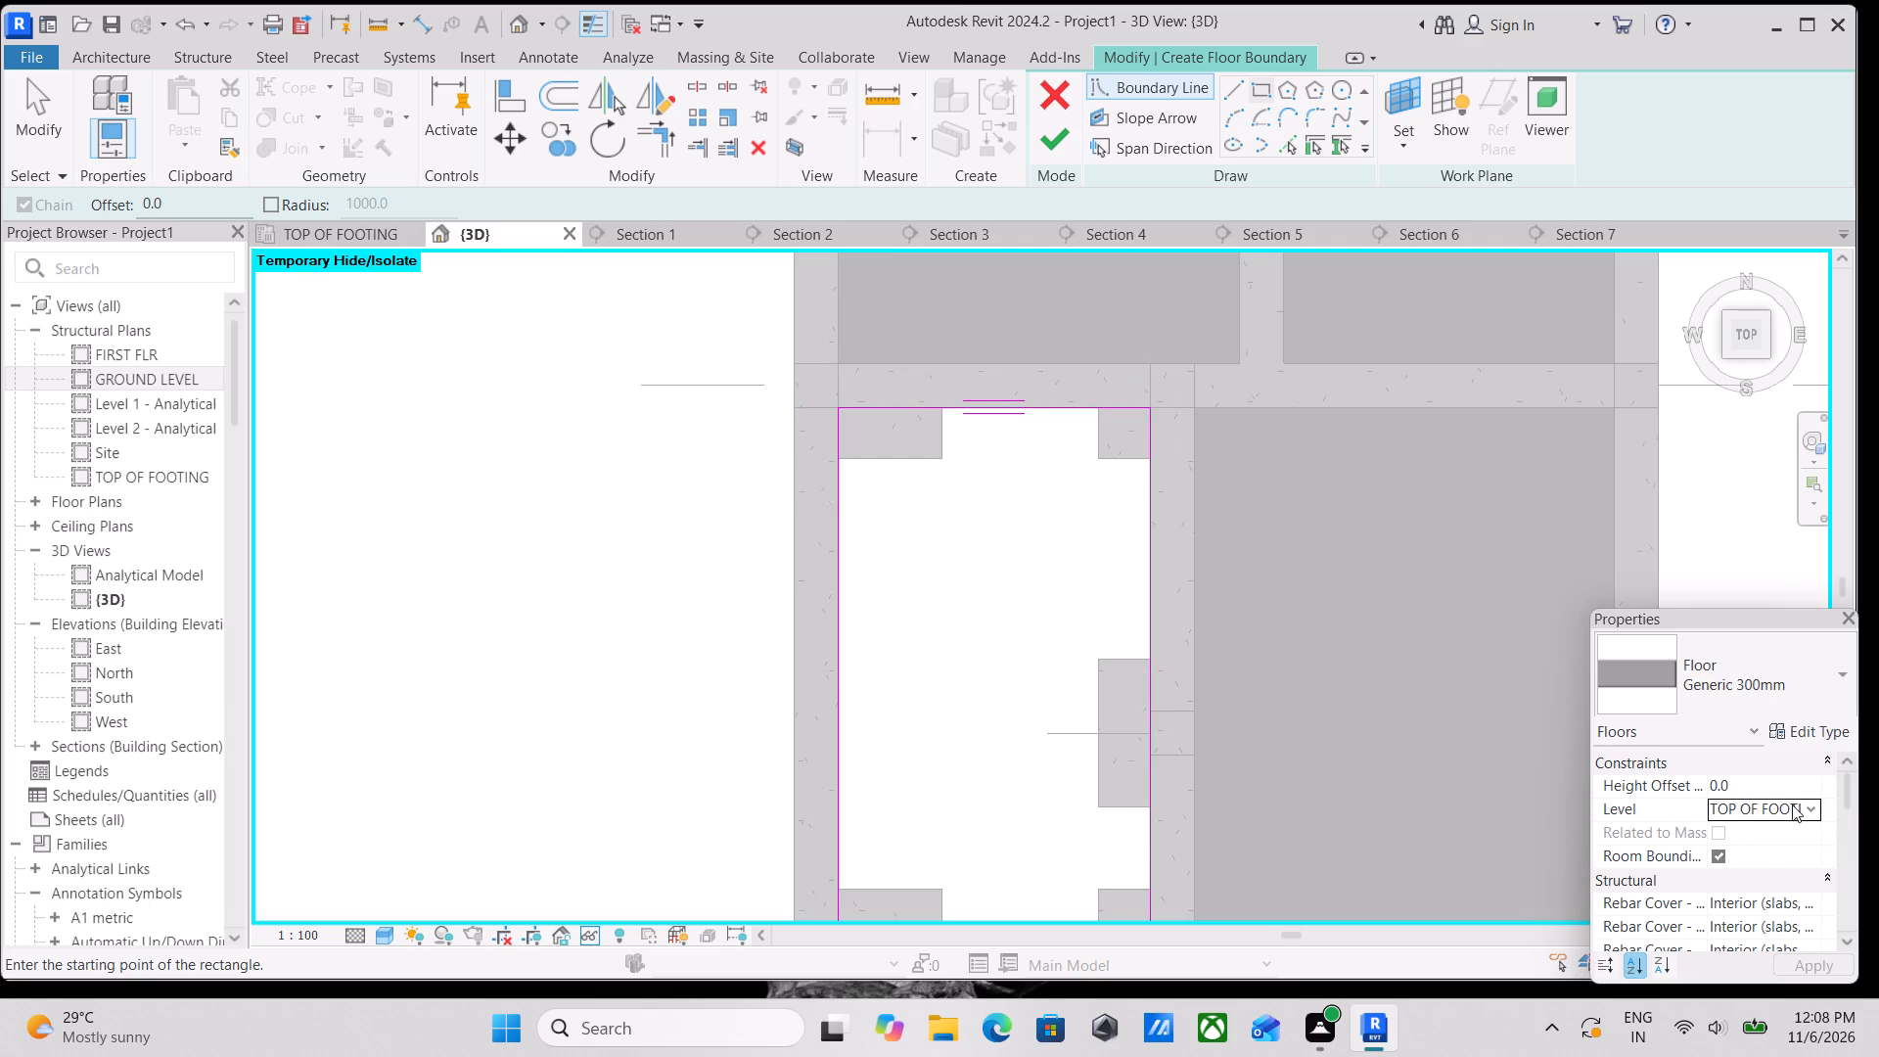
left_click(1815, 804)
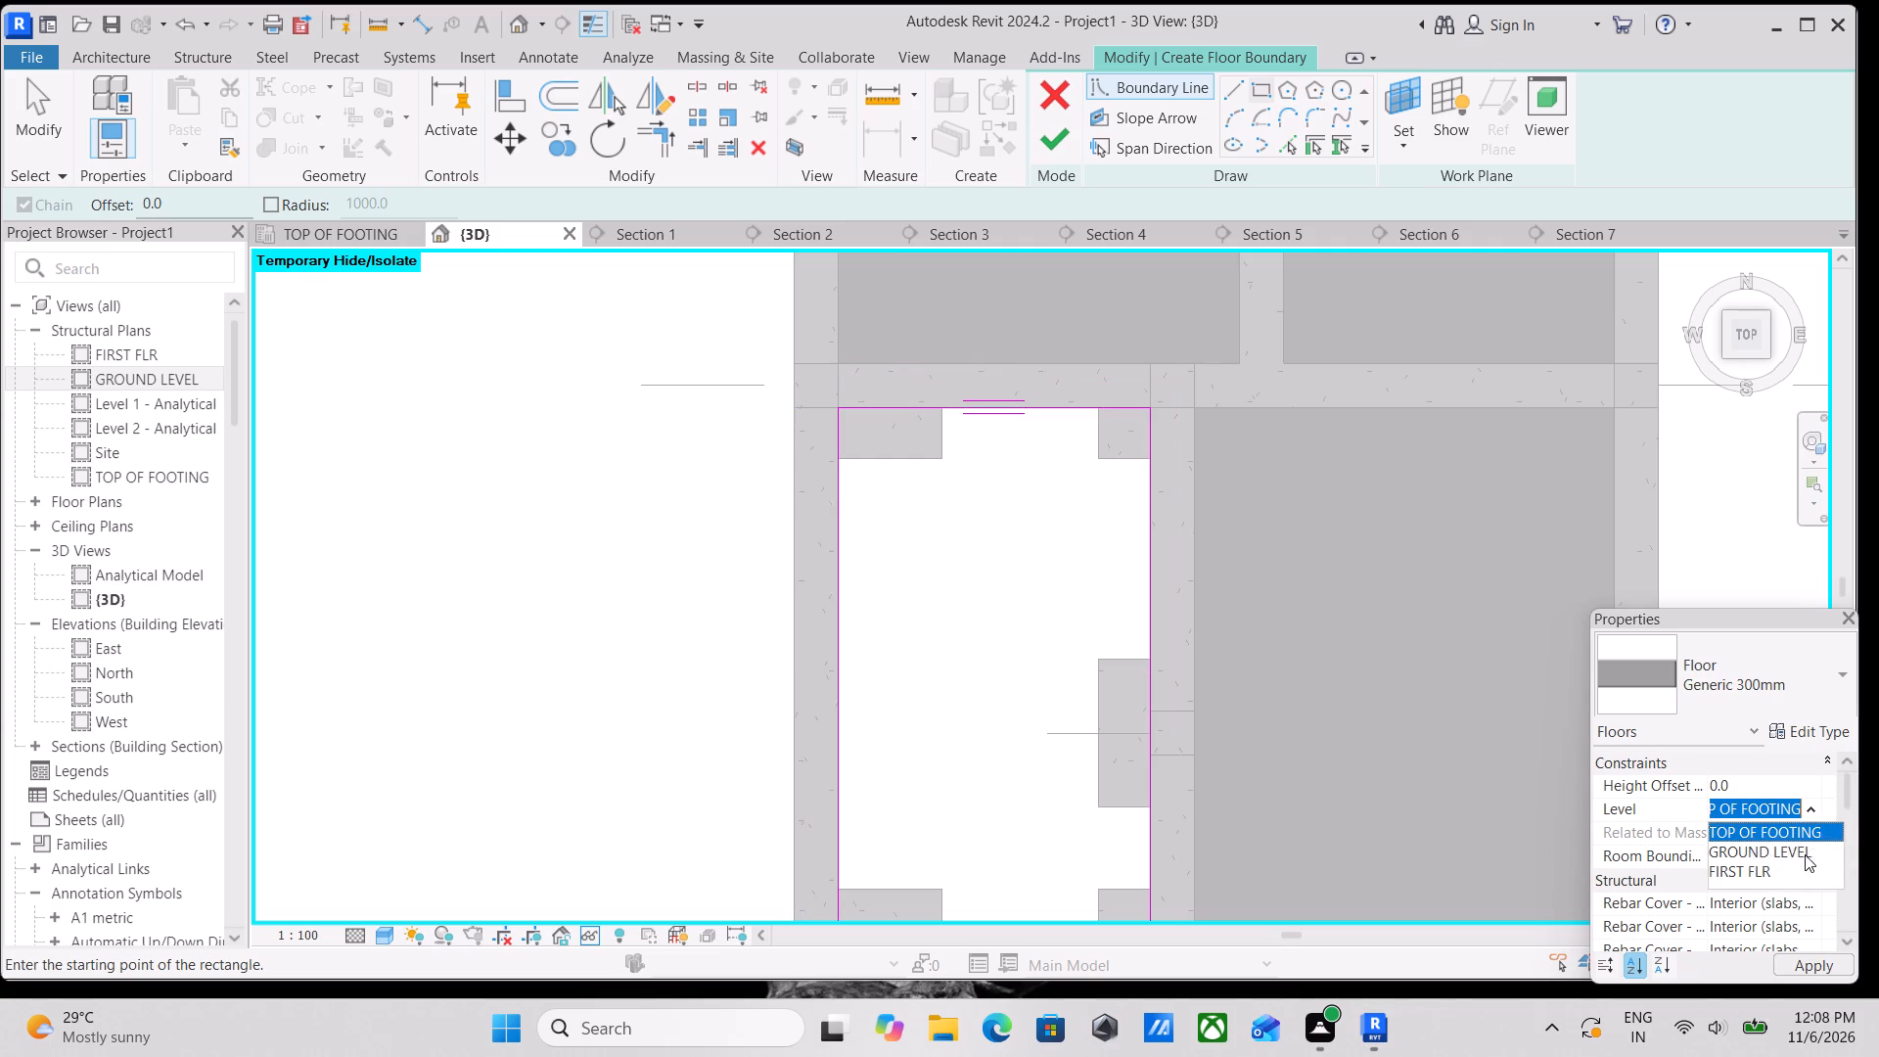
left_click(1801, 853)
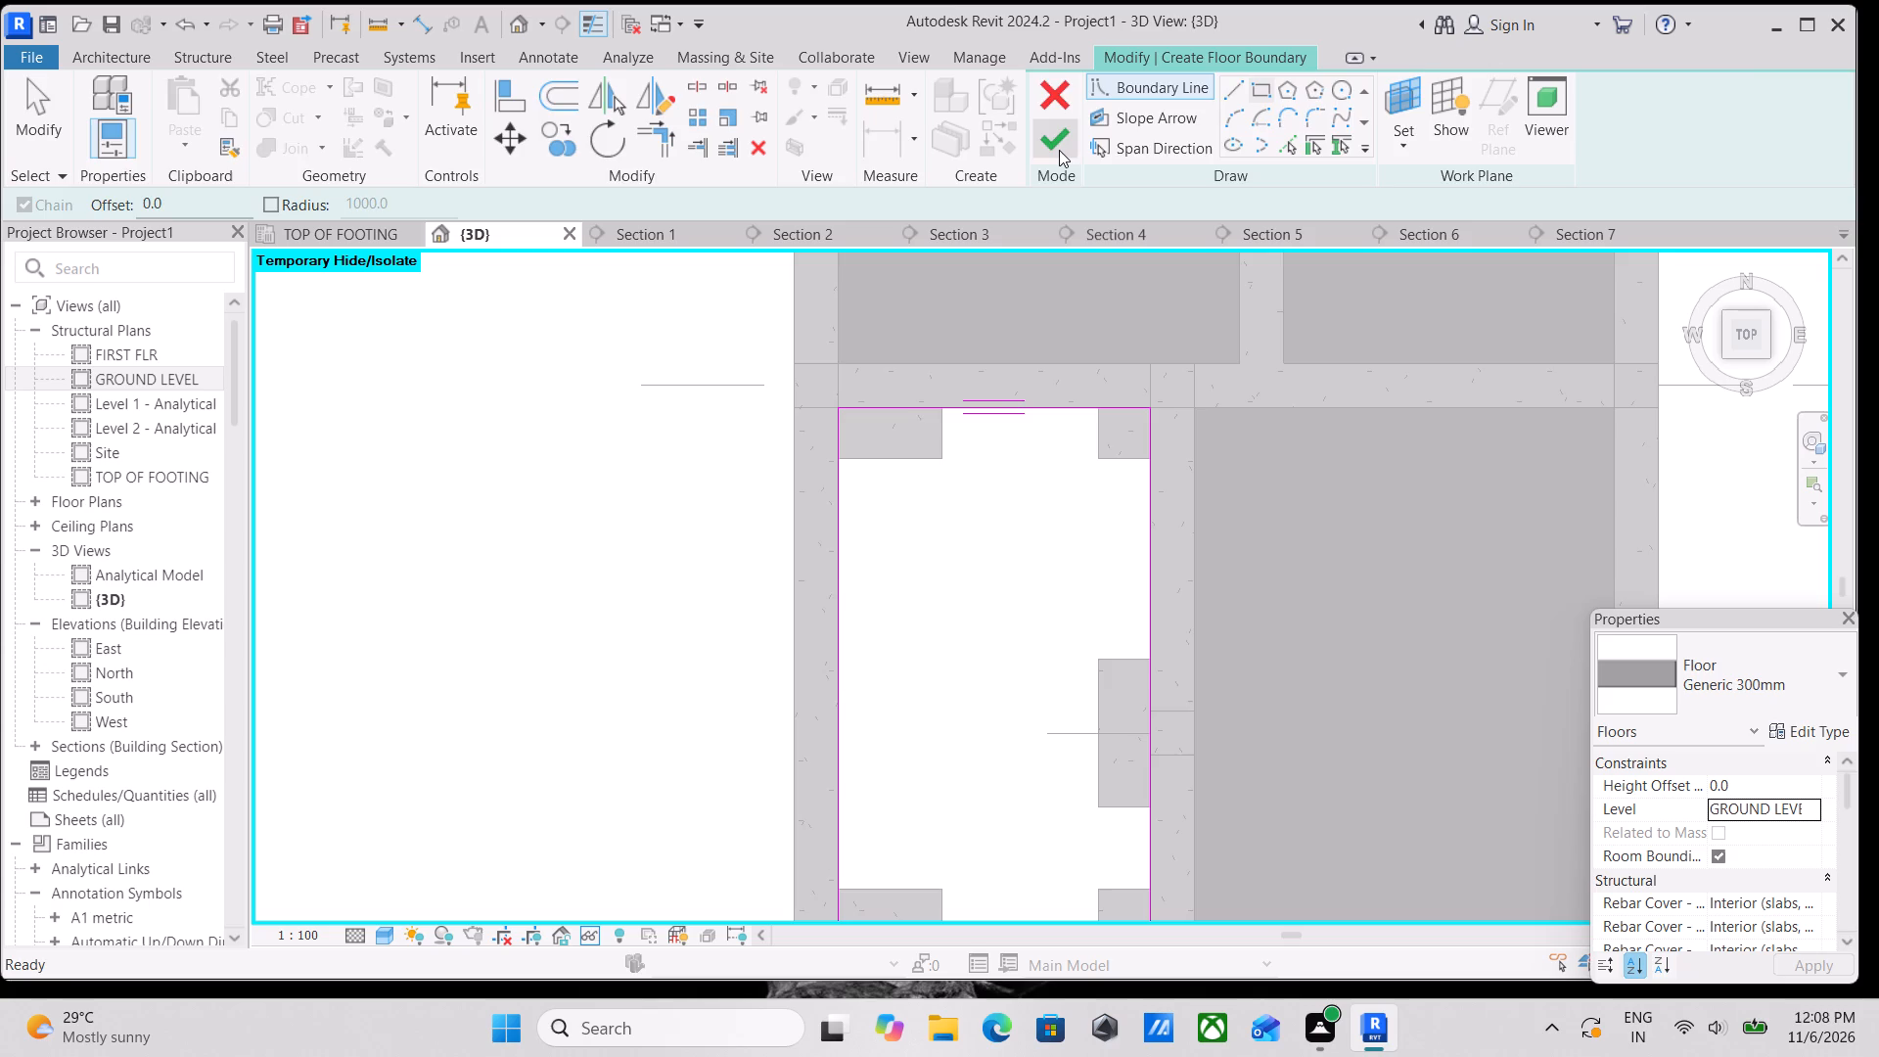
left_click(1059, 150)
scroll(993, 465, "down", 4)
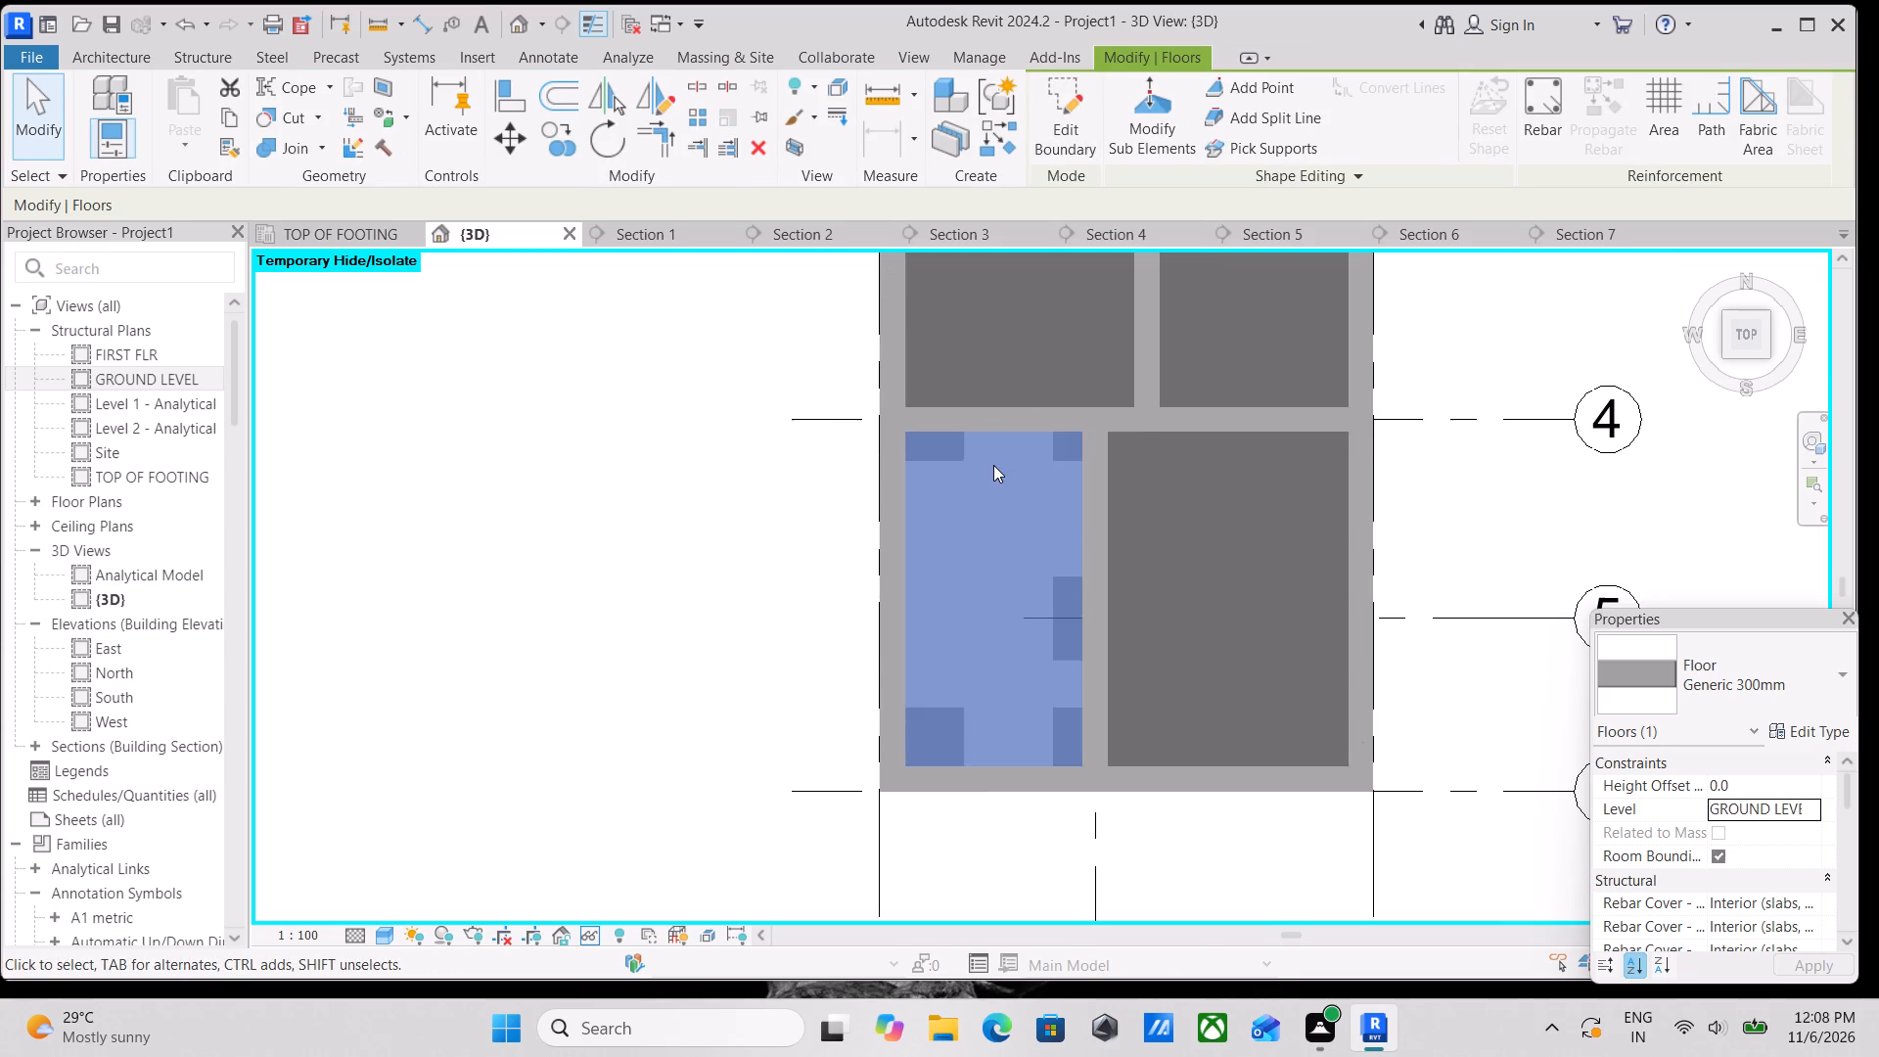
key("Escape")
Examine the floor slabs against the surrounding beams and columns in 3D from several angles.
scroll(1011, 608, "up", 2)
scroll(1016, 514, "down", 2)
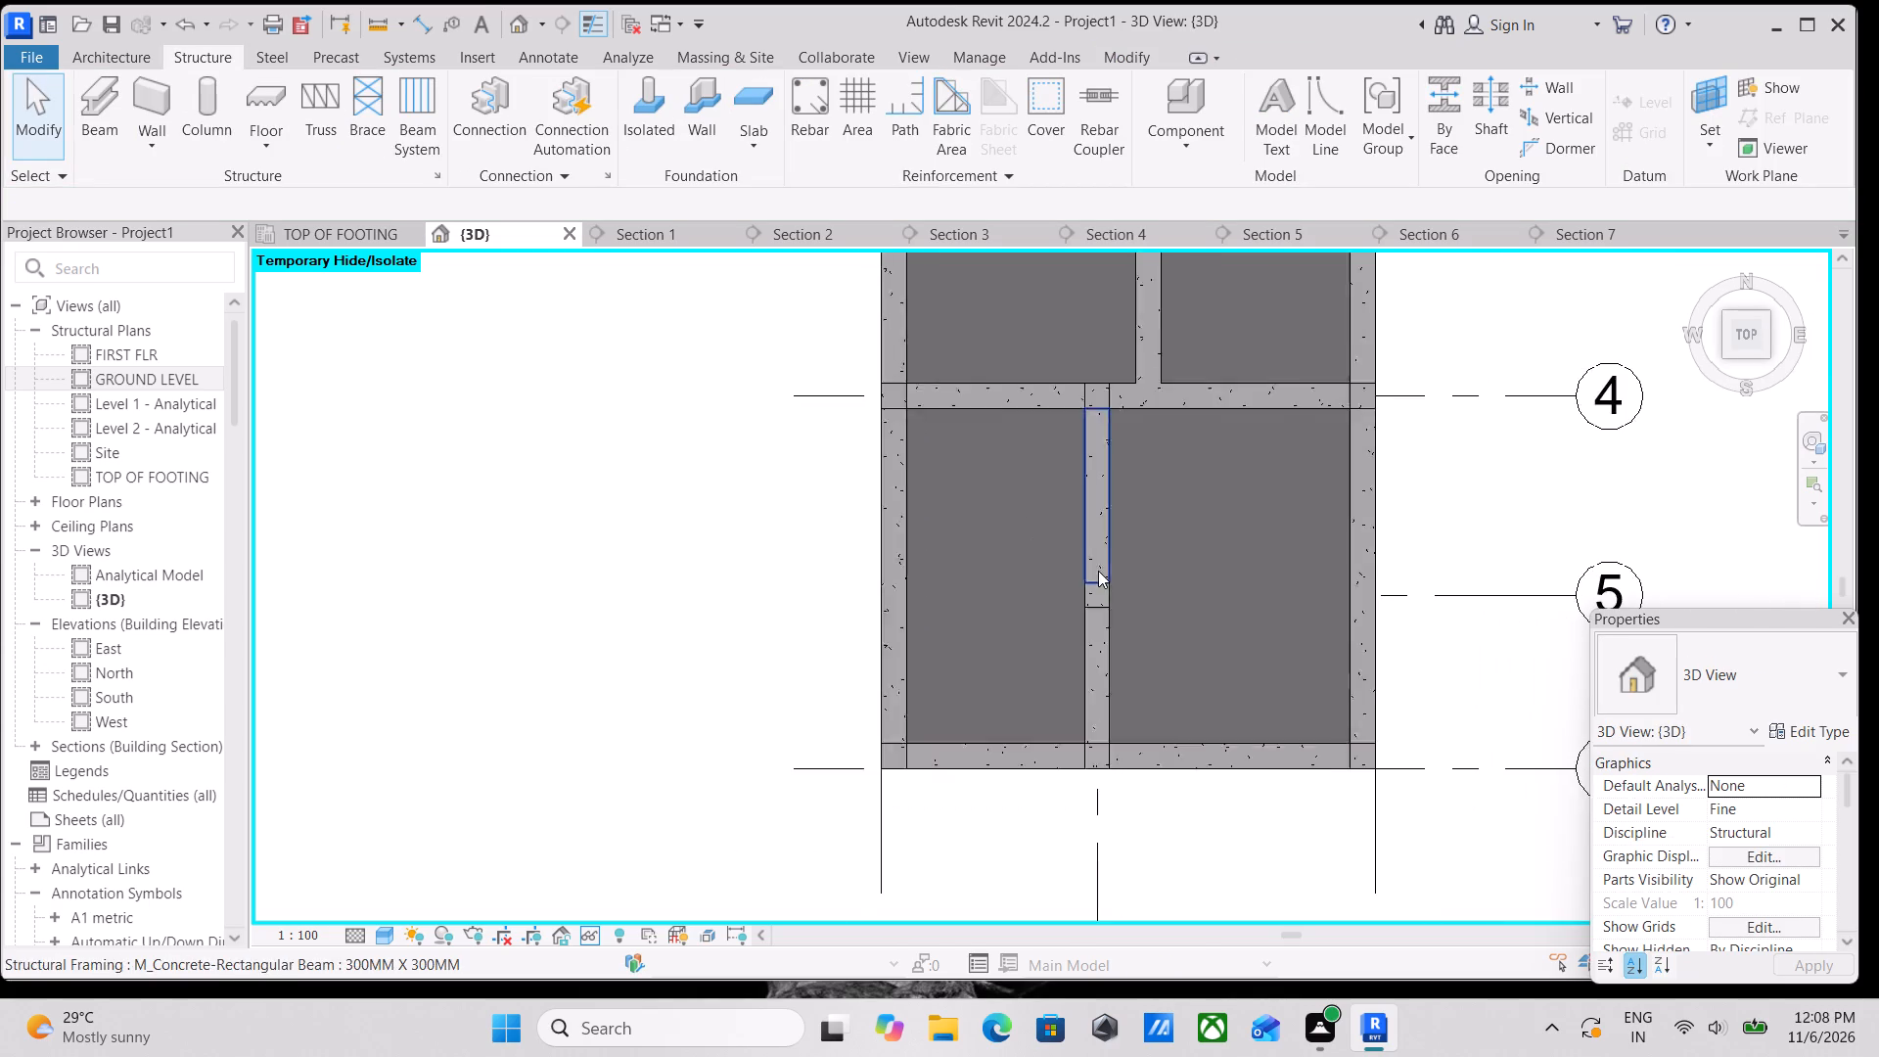
scroll(1098, 571, "down", 2)
middle_click_drag(1116, 526, 1243, 385, "shift")
middle_click_drag(1121, 675, 1310, 299)
middle_click_drag(1300, 572, 1359, 329, "shift")
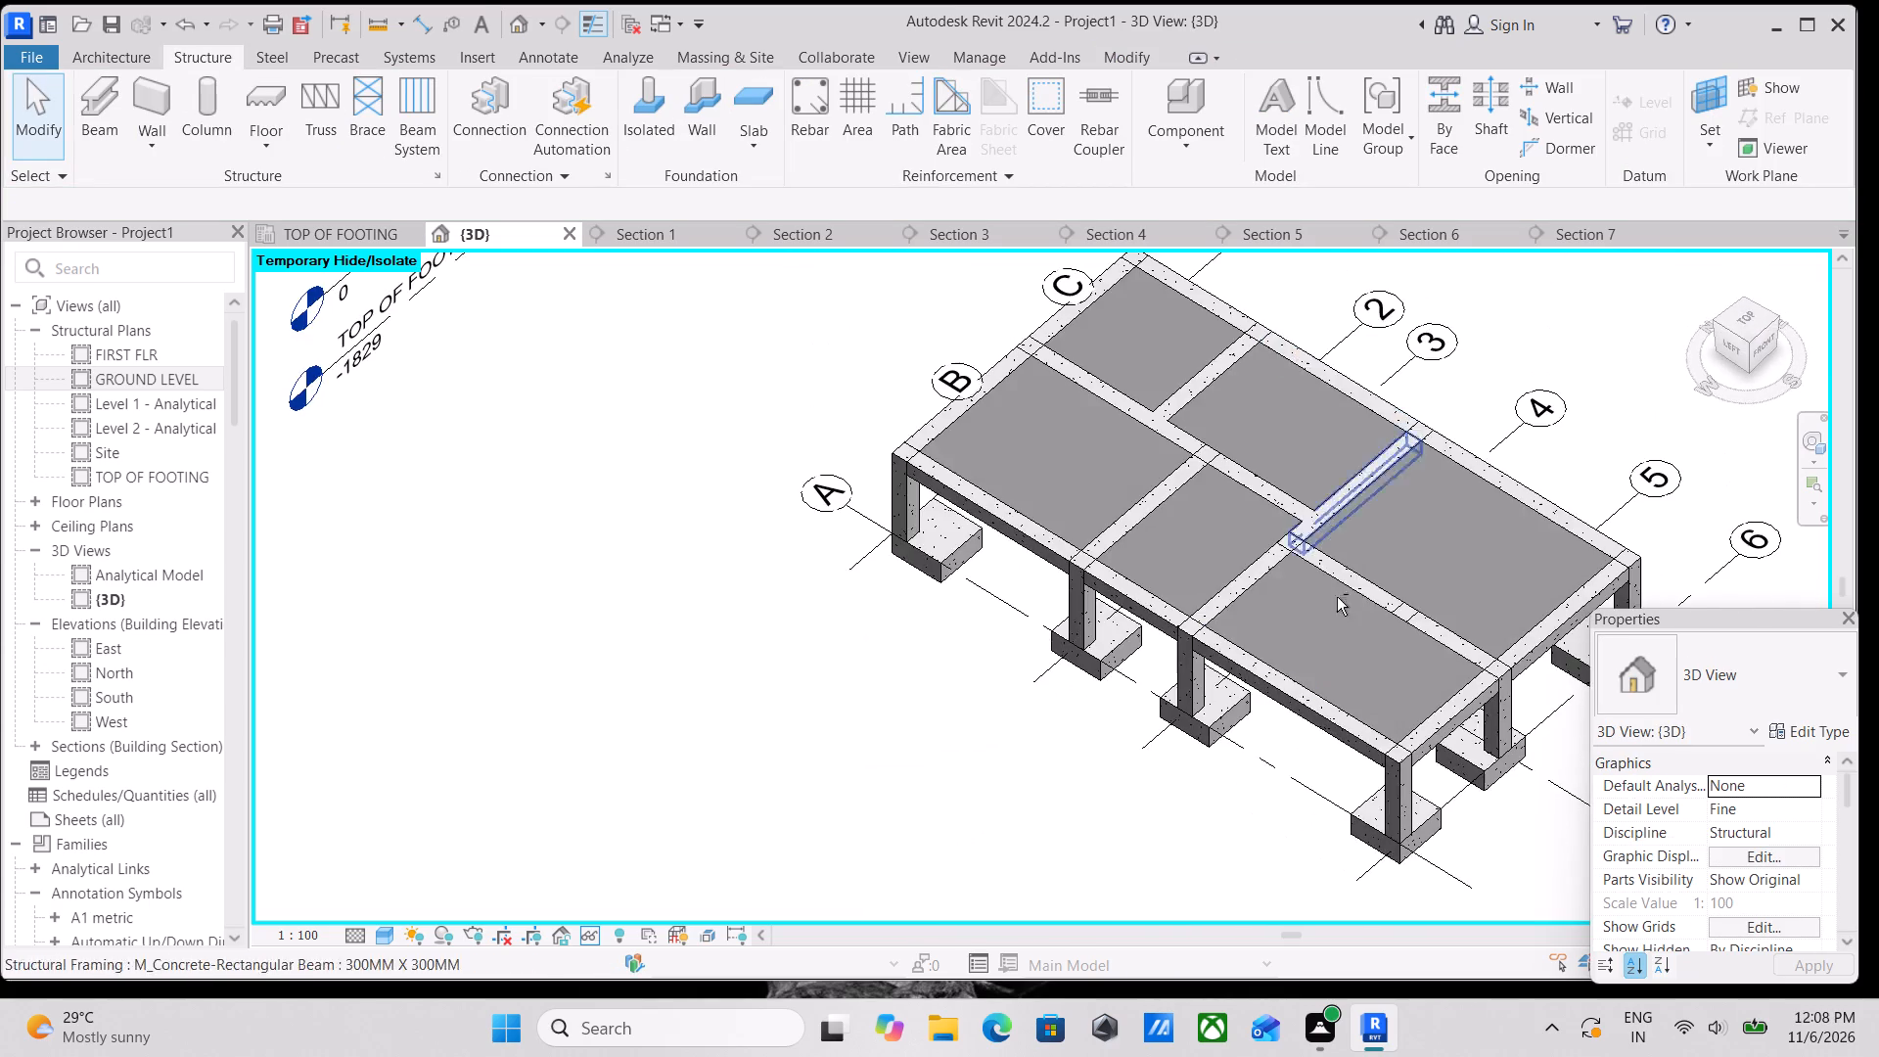
middle_click_drag(1317, 631, 881, 477)
middle_click_drag(1037, 471, 1002, 813)
middle_click_drag(1124, 555, 1204, 704, "shift")
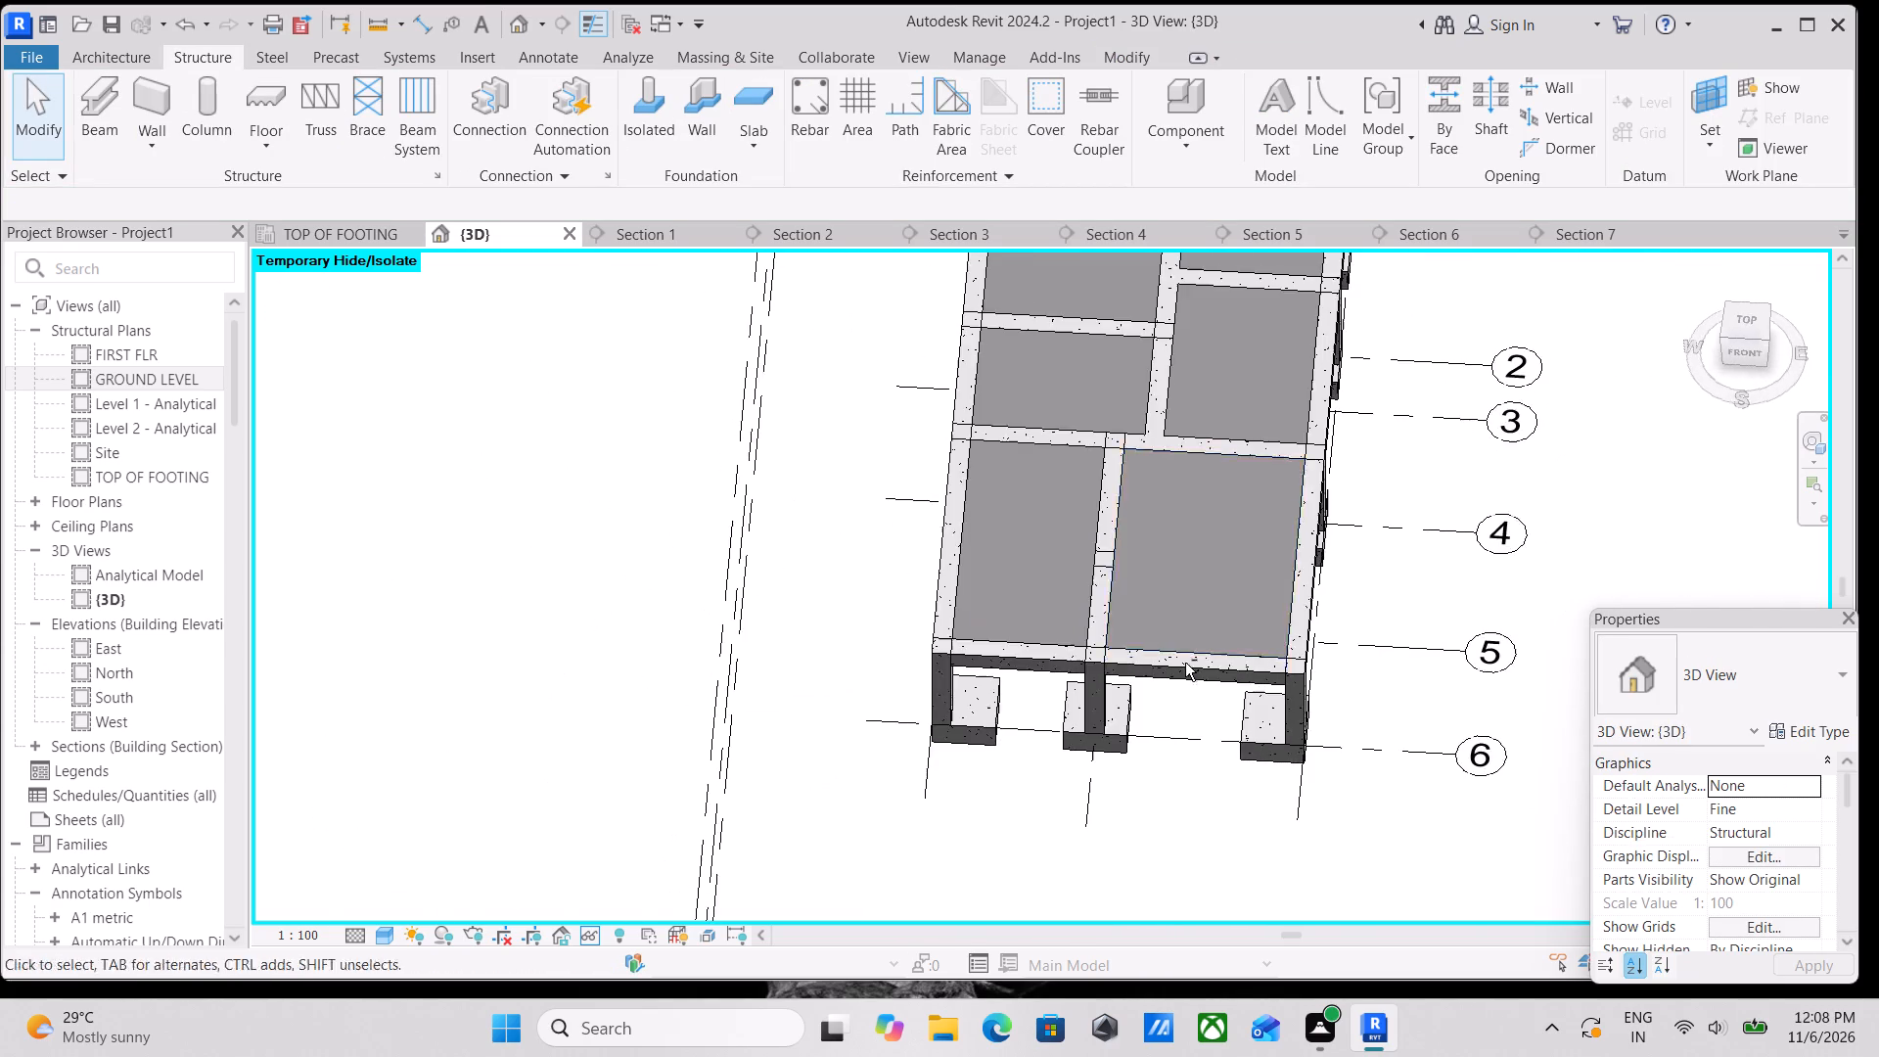
middle_click_drag(1087, 543, 1207, 784)
middle_click_drag(1117, 590, 1088, 632)
middle_click_drag(1103, 567, 1067, 722)
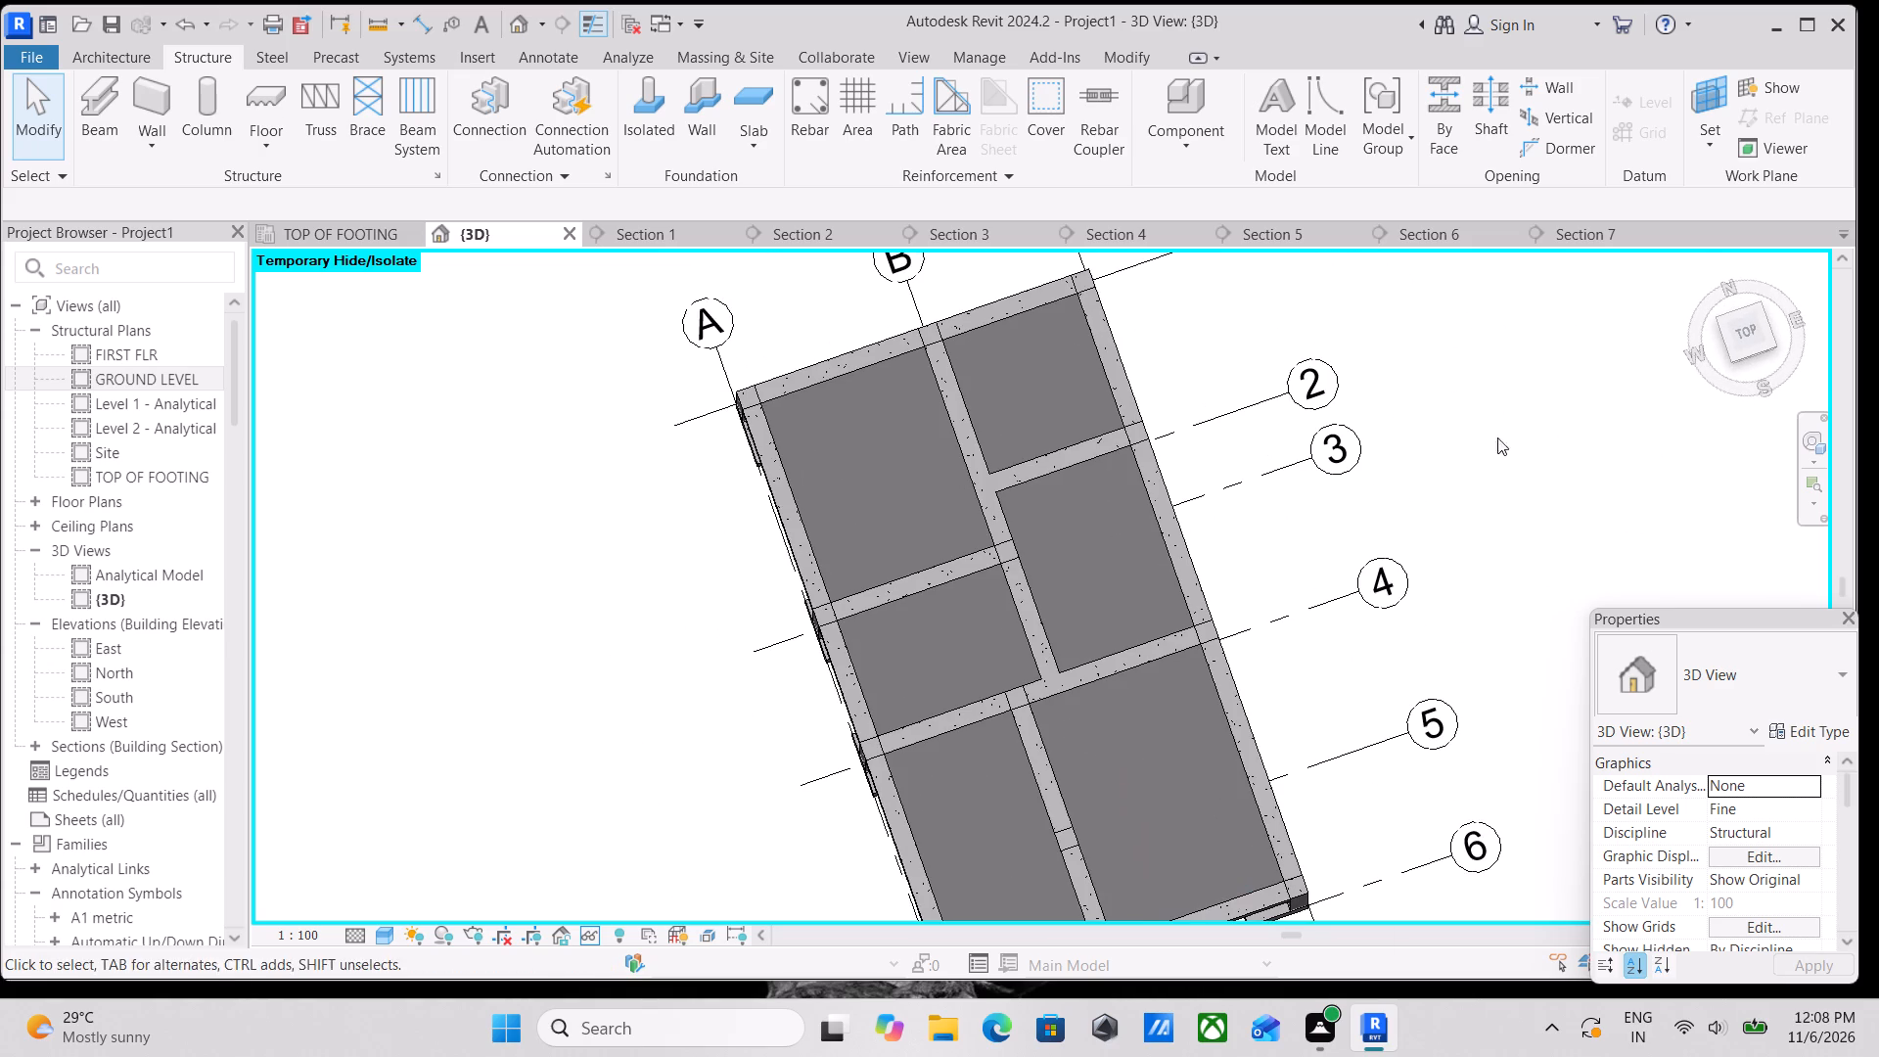
Return the 3D model to the top view and check the slab bays from grid 1 to grid 6.
left_click(1744, 328)
scroll(1248, 538, "up", 5)
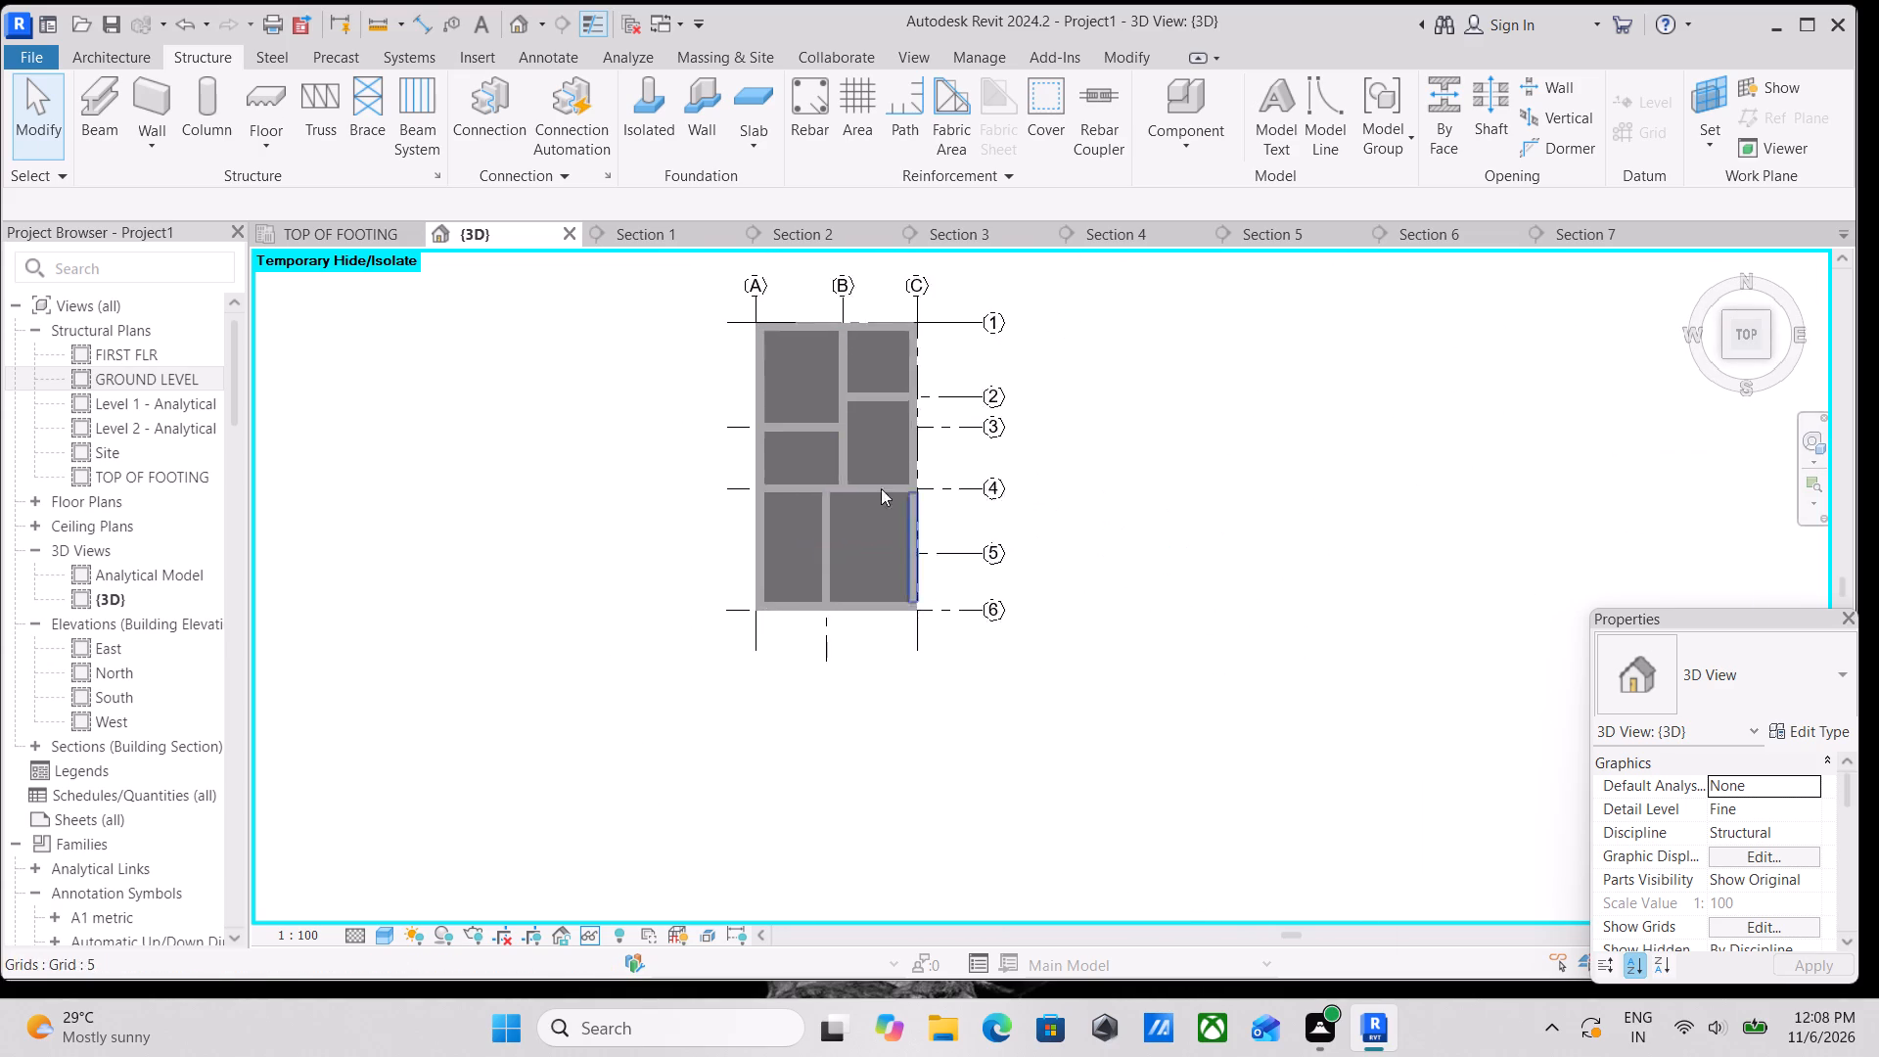
scroll(785, 418, "up", 3)
middle_click_drag(781, 413, 862, 560)
scroll(831, 411, "up", 2)
scroll(885, 495, "up", 3)
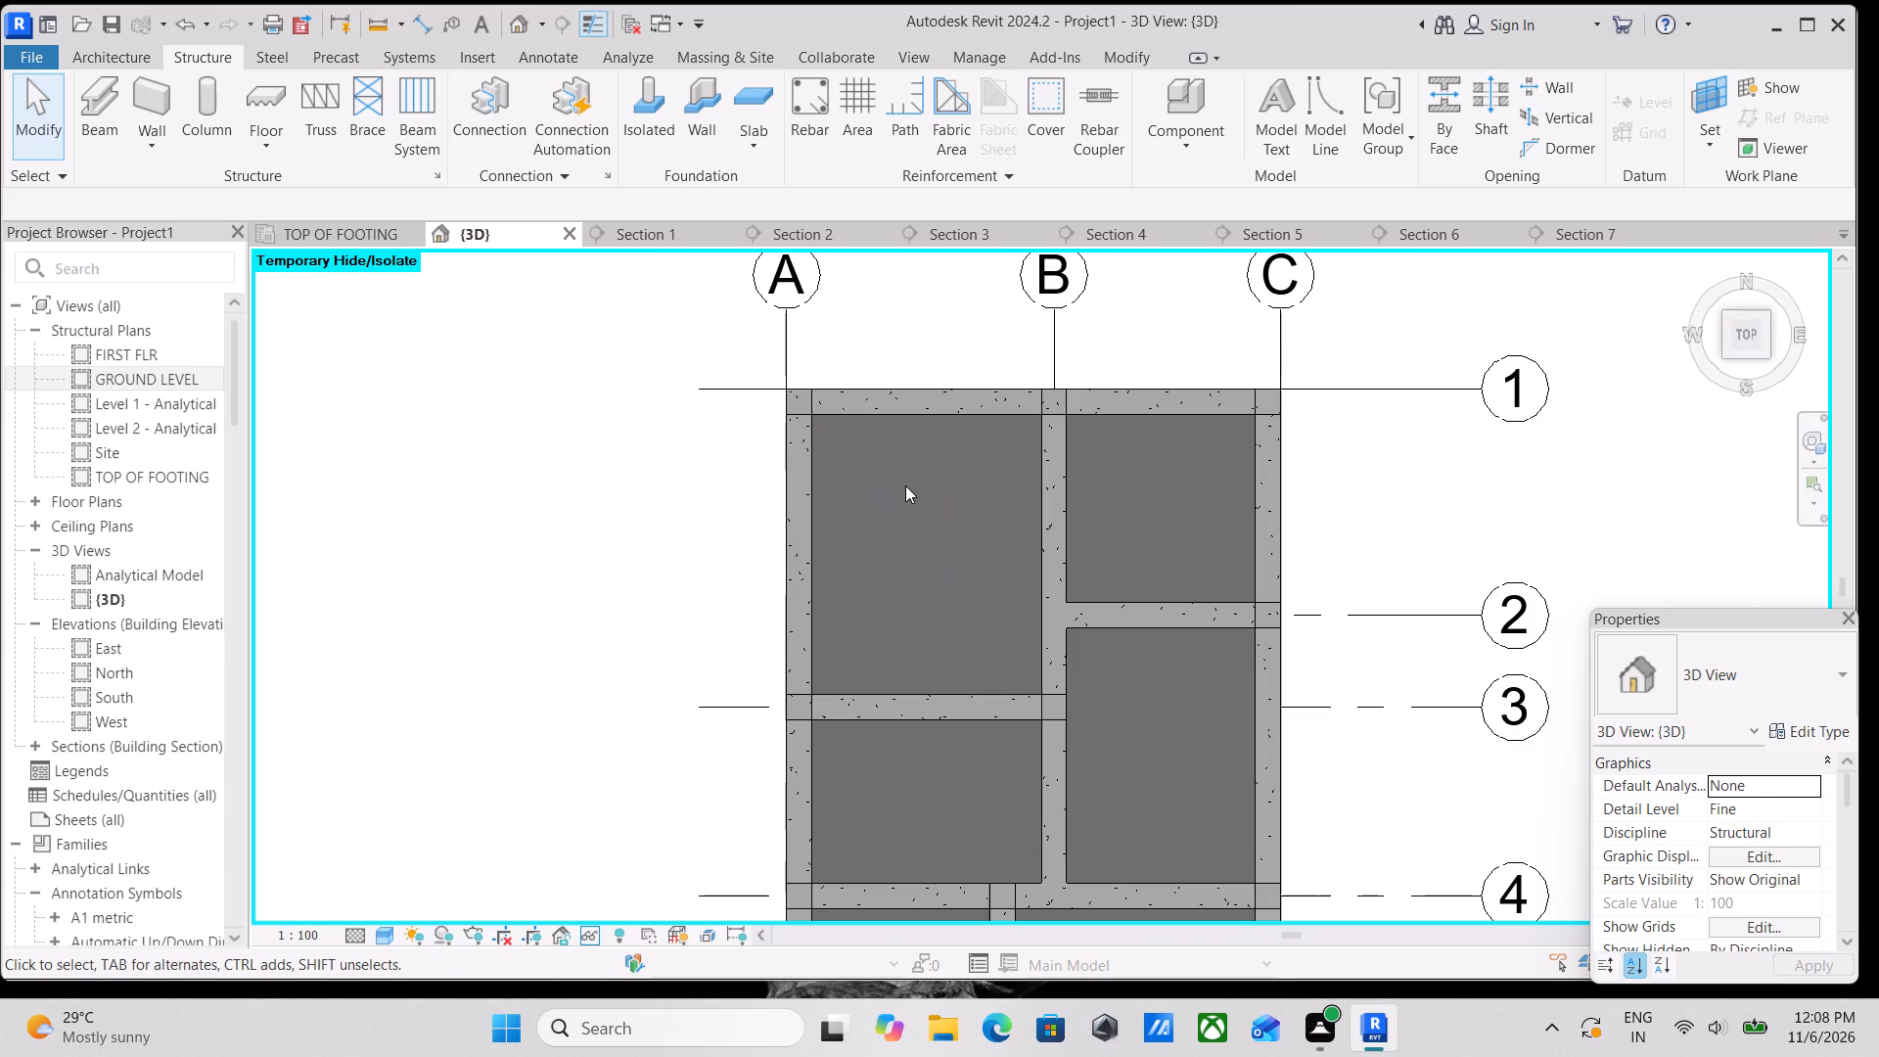
middle_click_drag(1049, 561, 987, 647)
middle_click(897, 625)
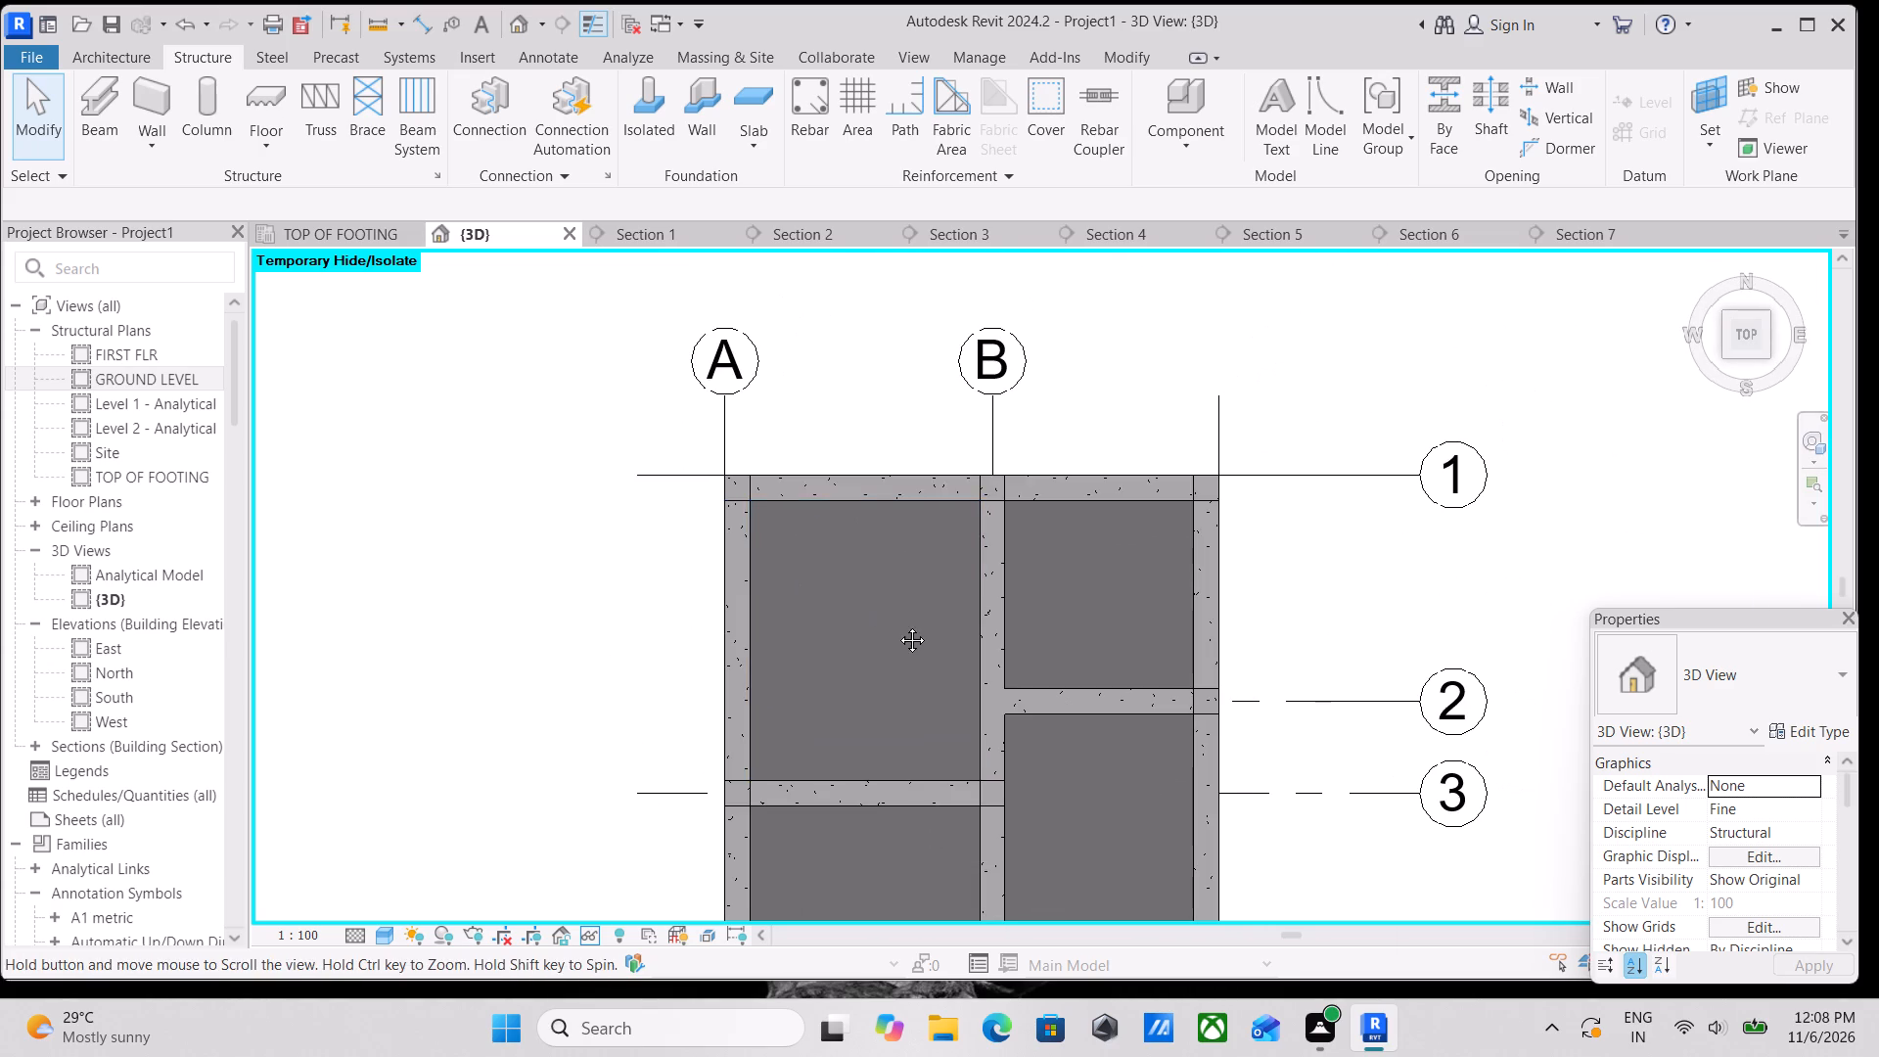
scroll(1003, 580, "down", 2)
middle_click_drag(1003, 580, 1077, 541)
middle_click_drag(981, 620, 1031, 437)
scroll(1023, 706, "up", 2)
scroll(1038, 690, "down", 1)
middle_click_drag(1038, 690, 1148, 580)
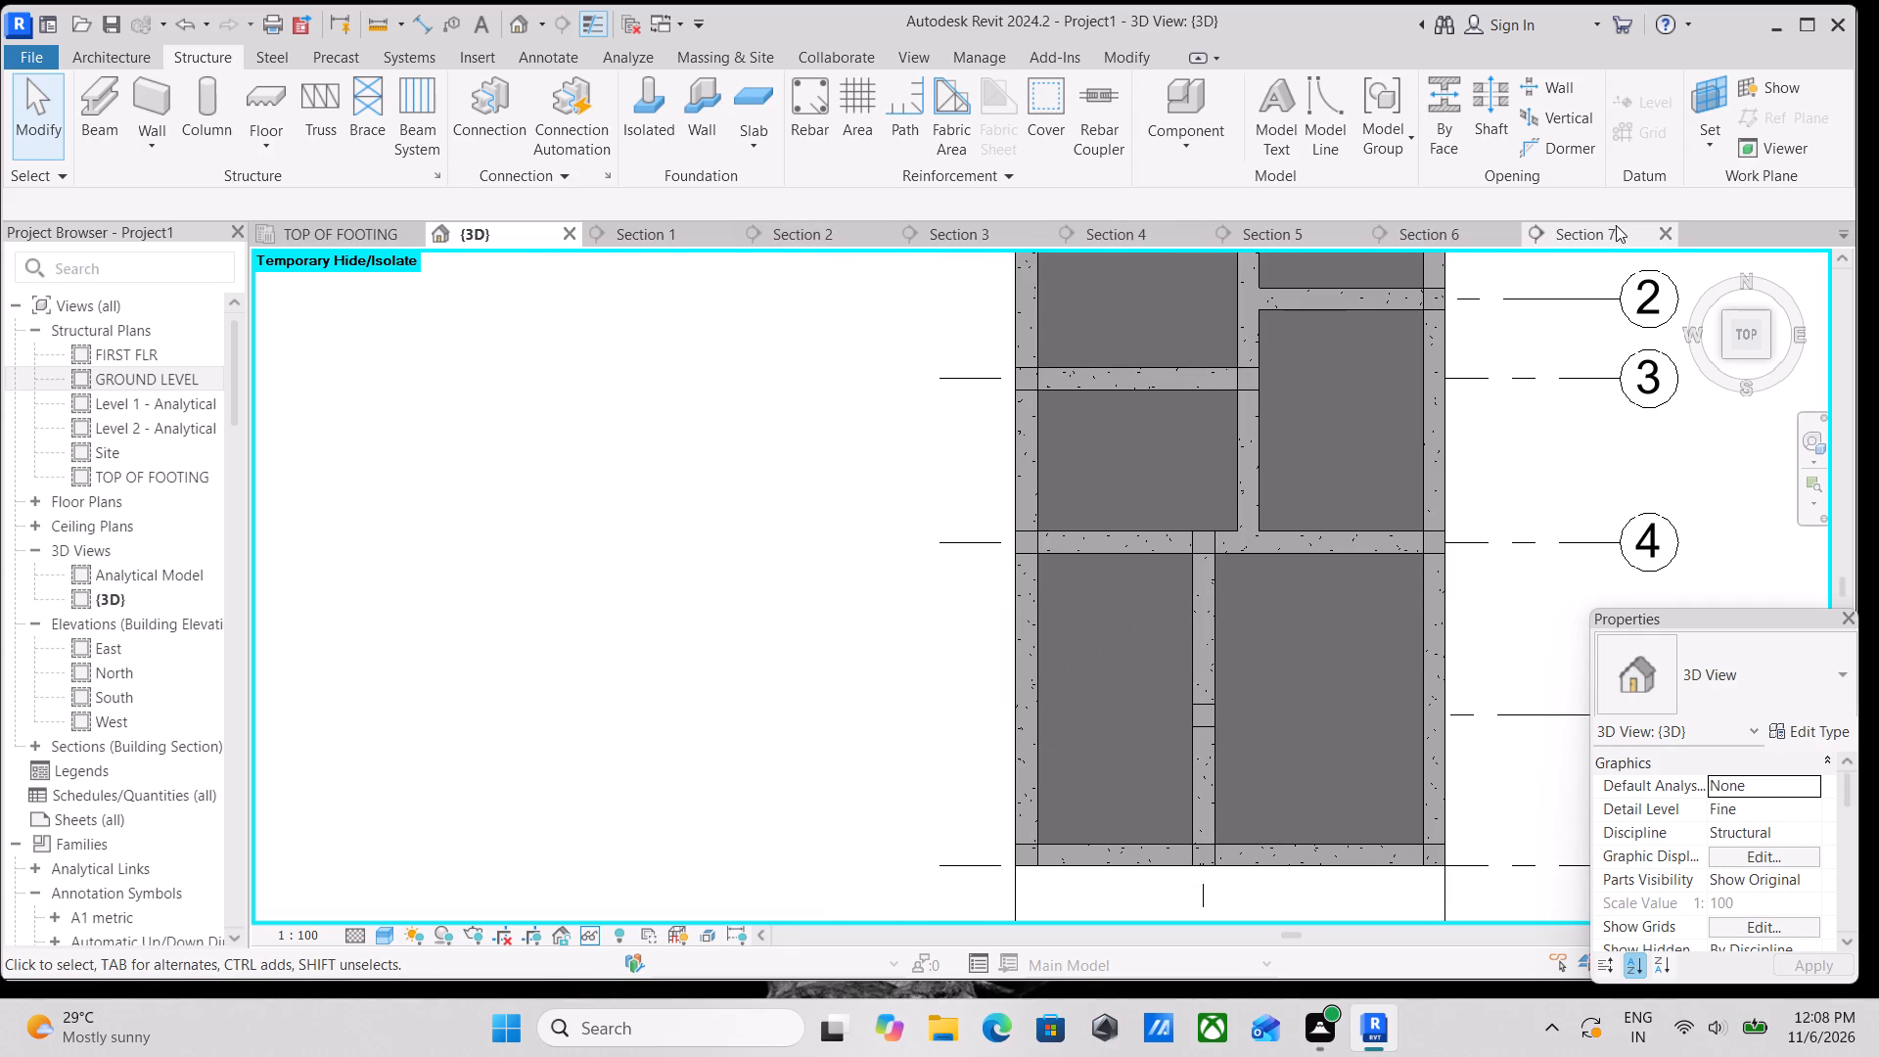
Close the Section 1 to Section 7 views, keeping the 3D and plan views open.
left_click(1665, 227)
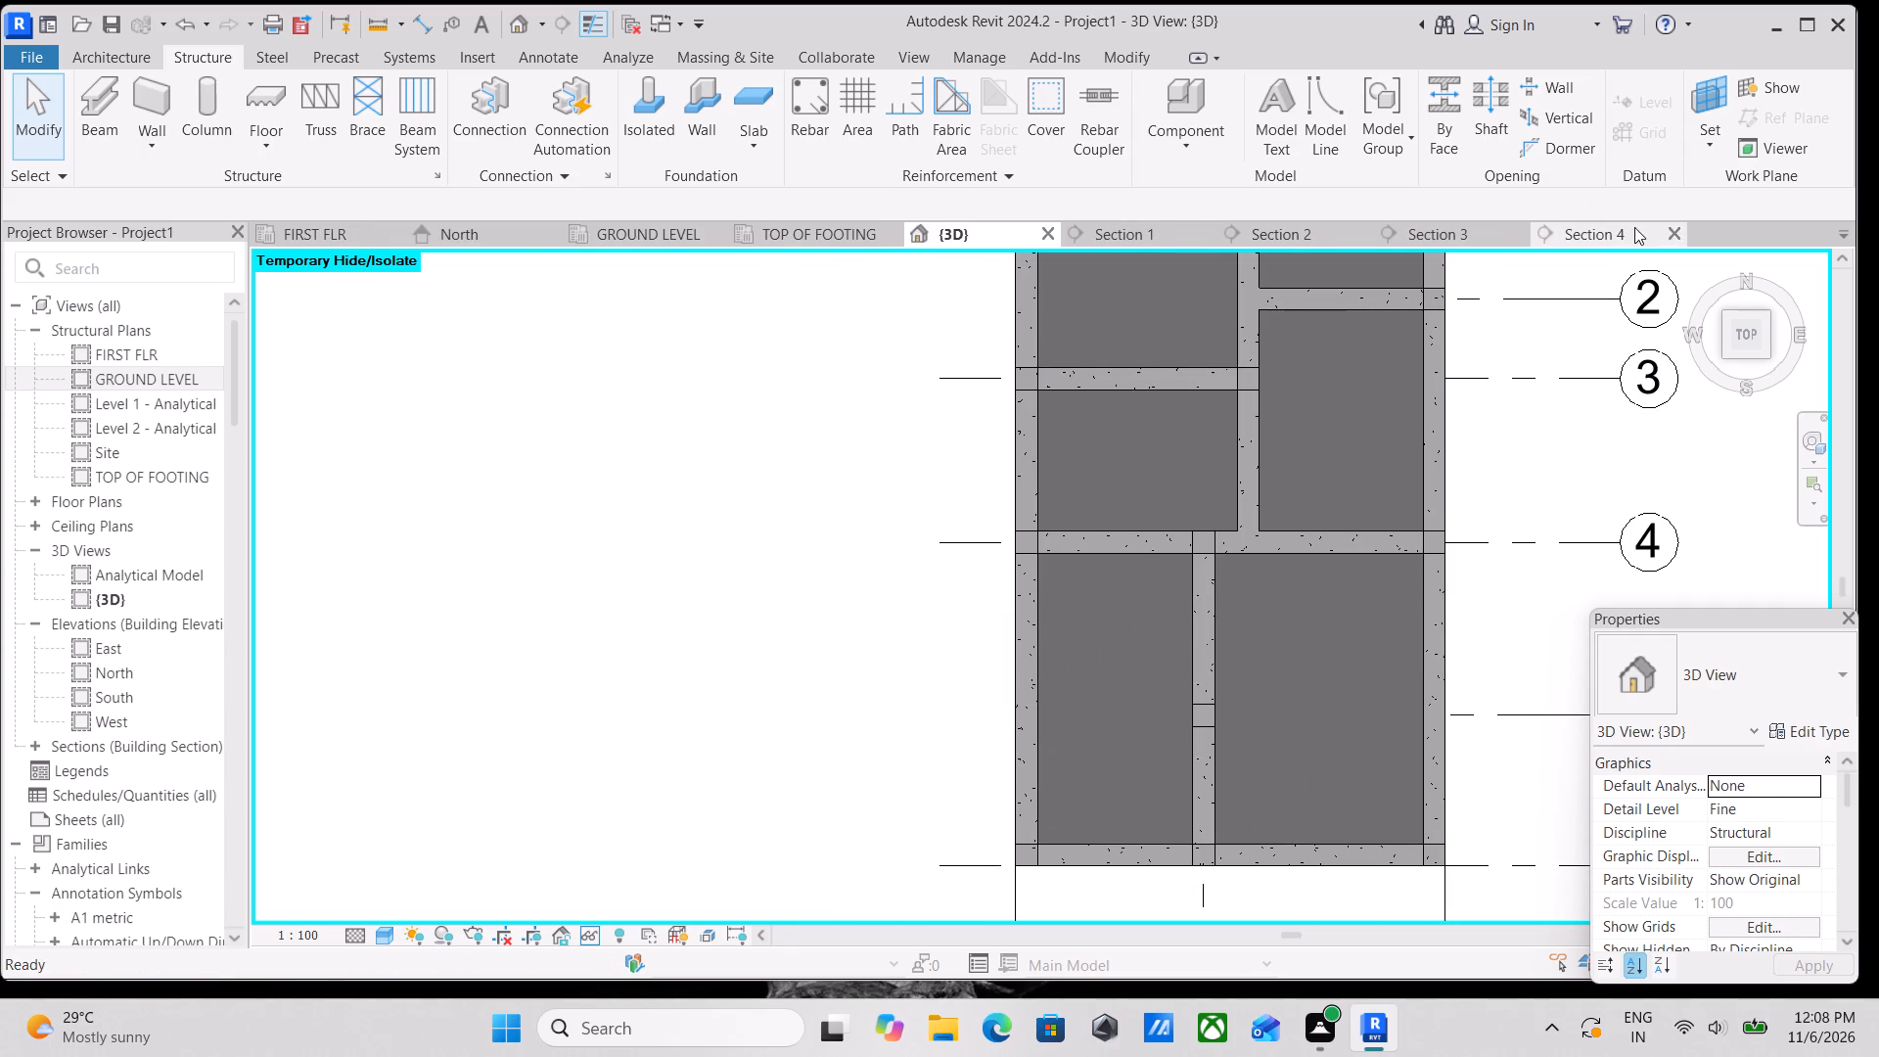
double_click(1662, 224)
left_click(1661, 225)
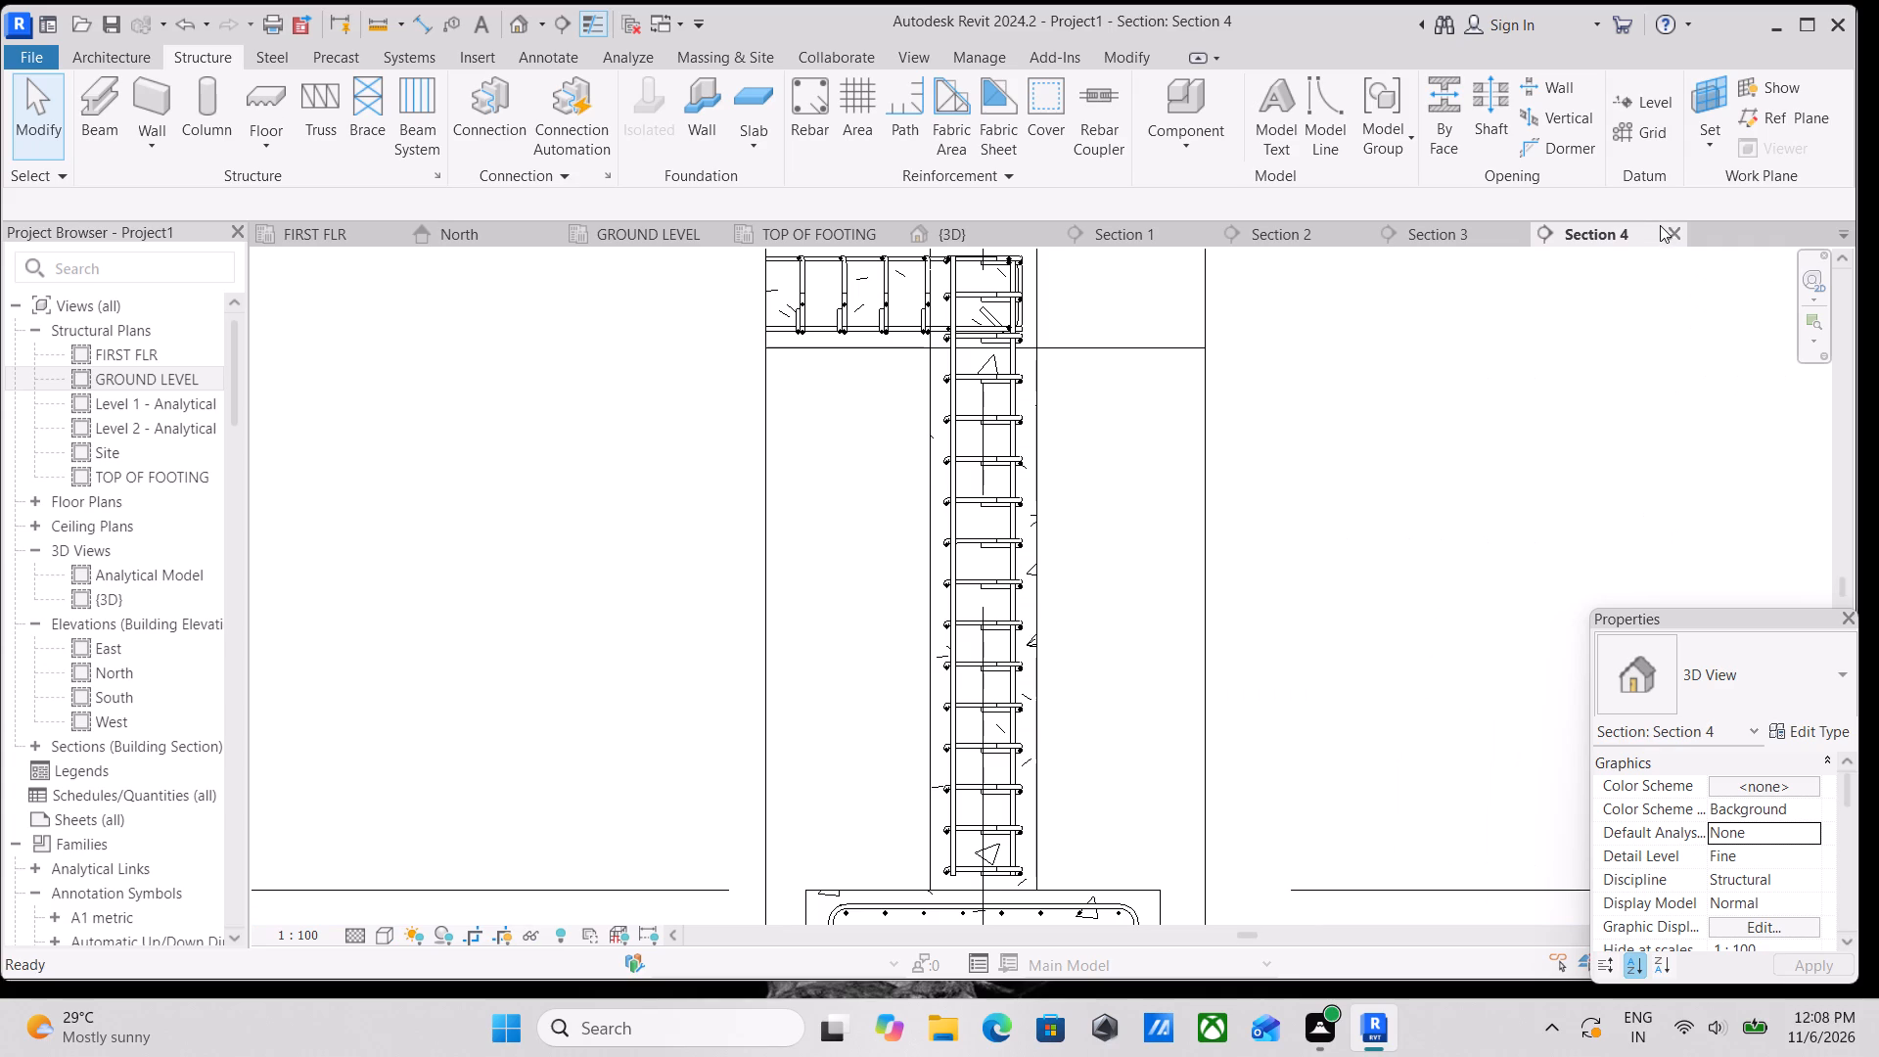
left_click(1668, 226)
left_click(1664, 226)
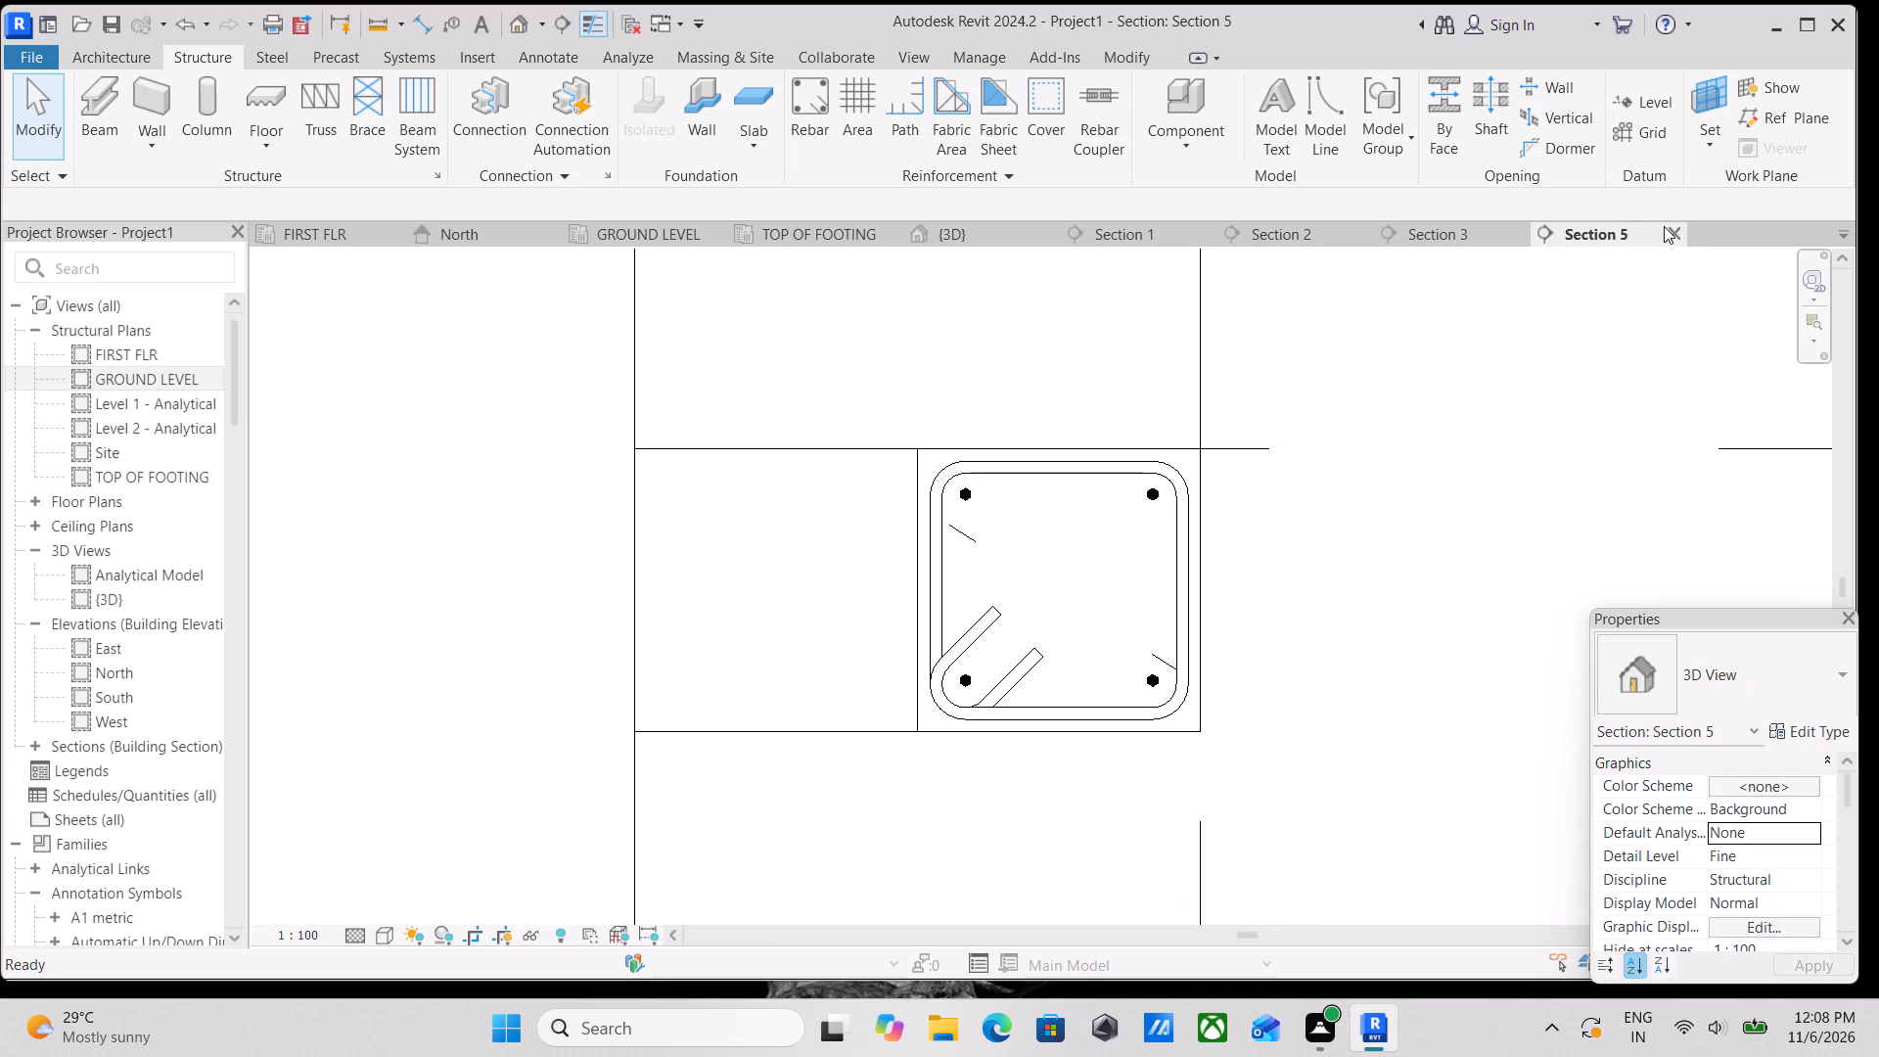
left_click(1662, 226)
left_click(1679, 230)
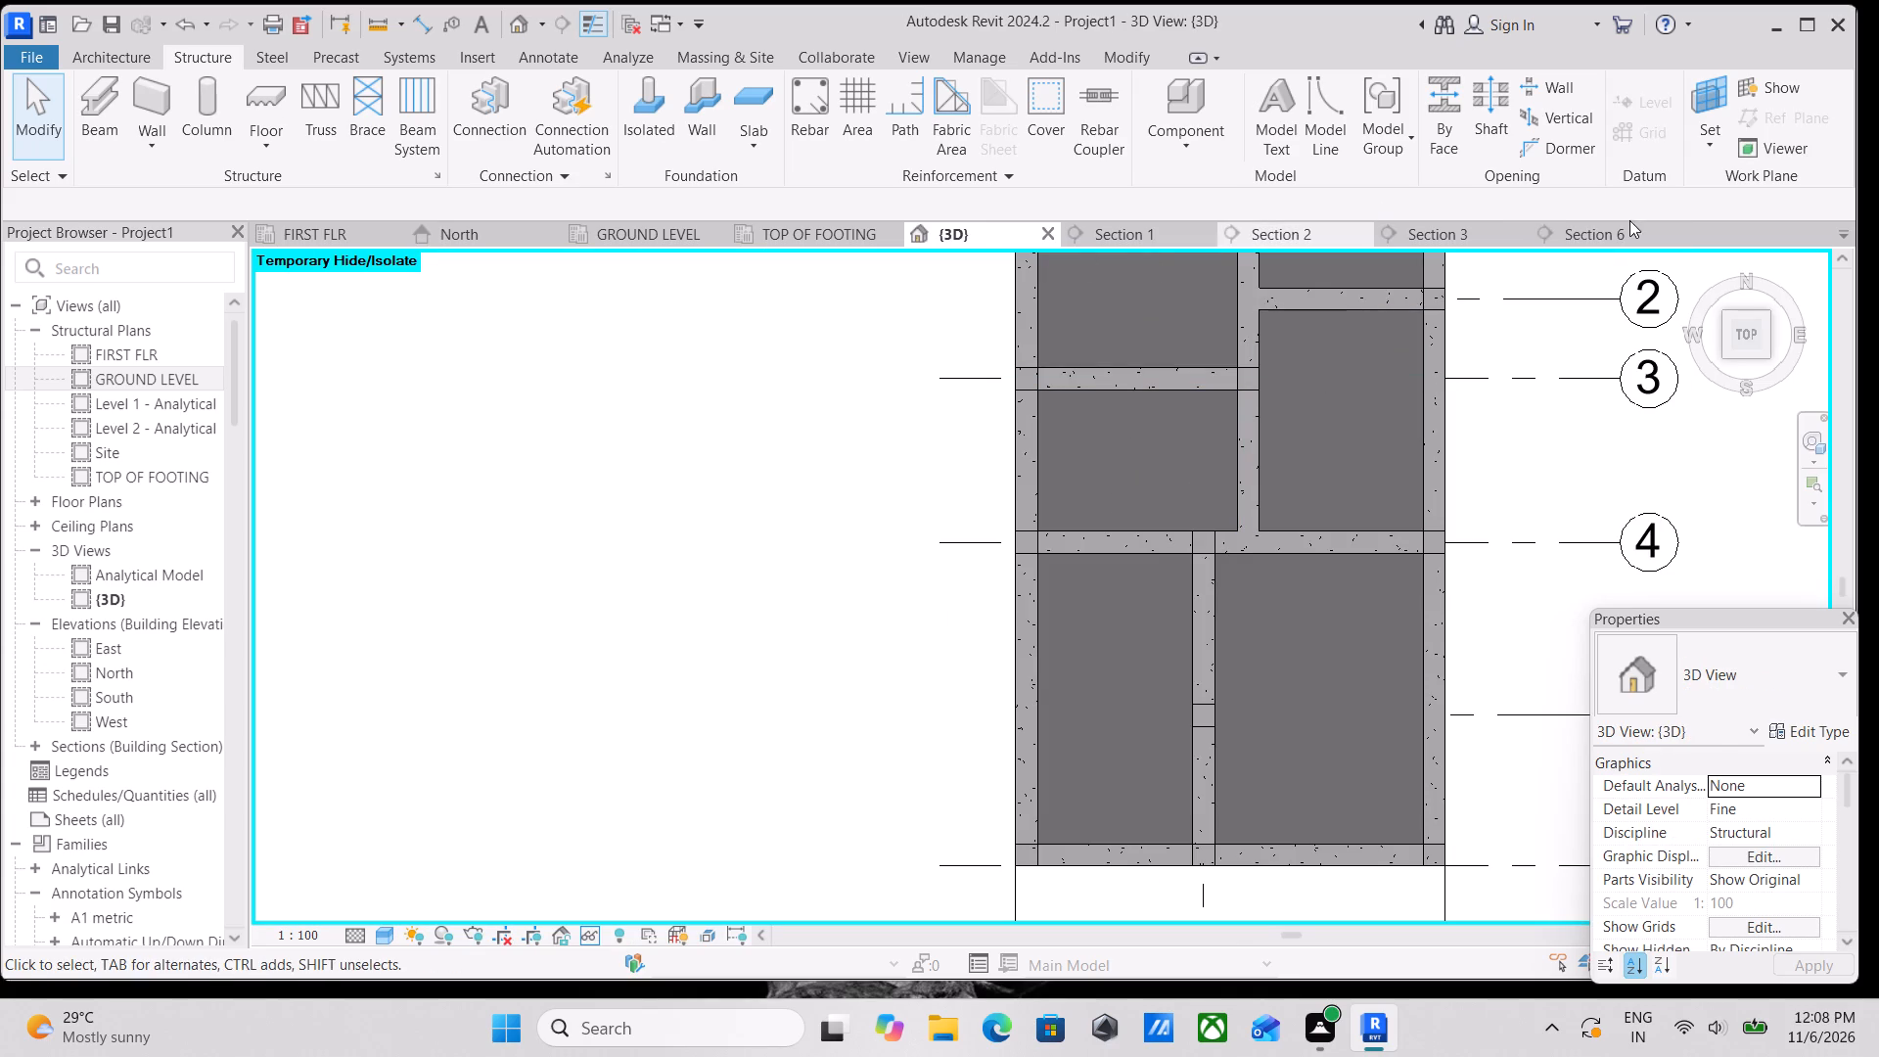
left_click(1663, 228)
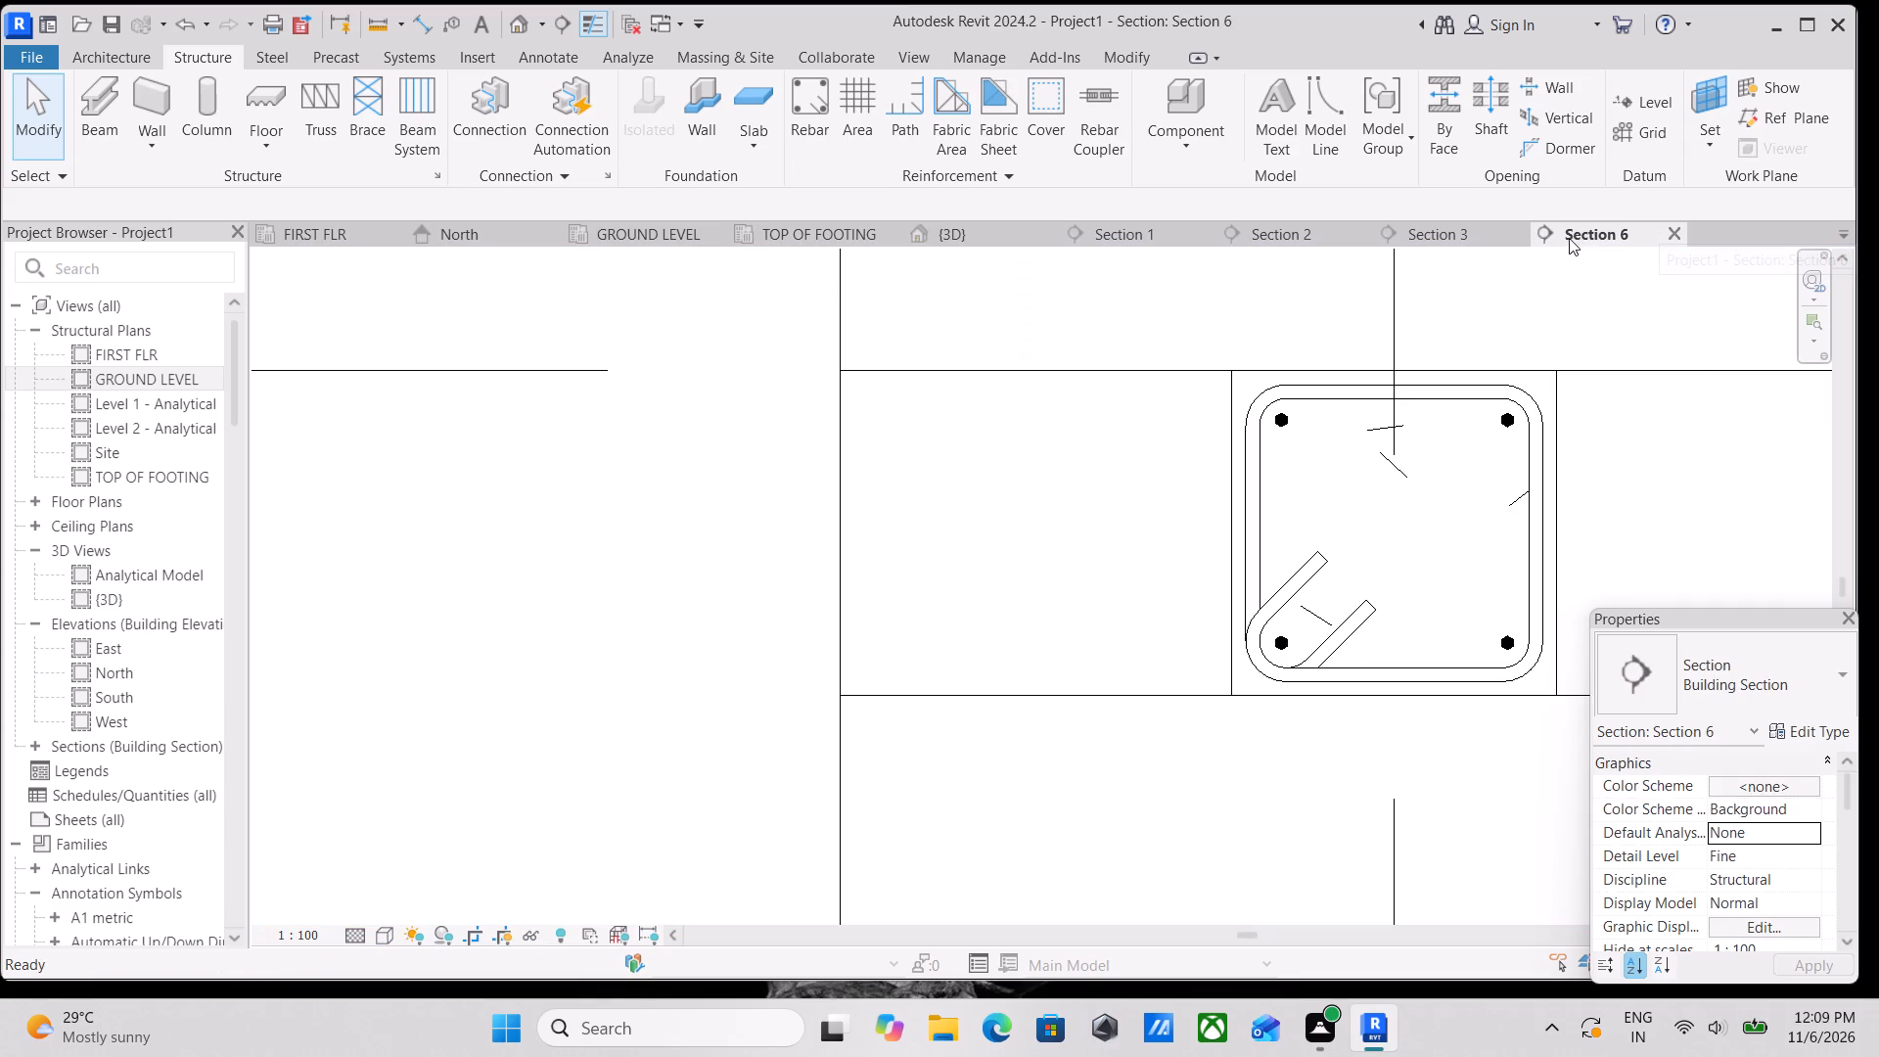
left_click(1672, 232)
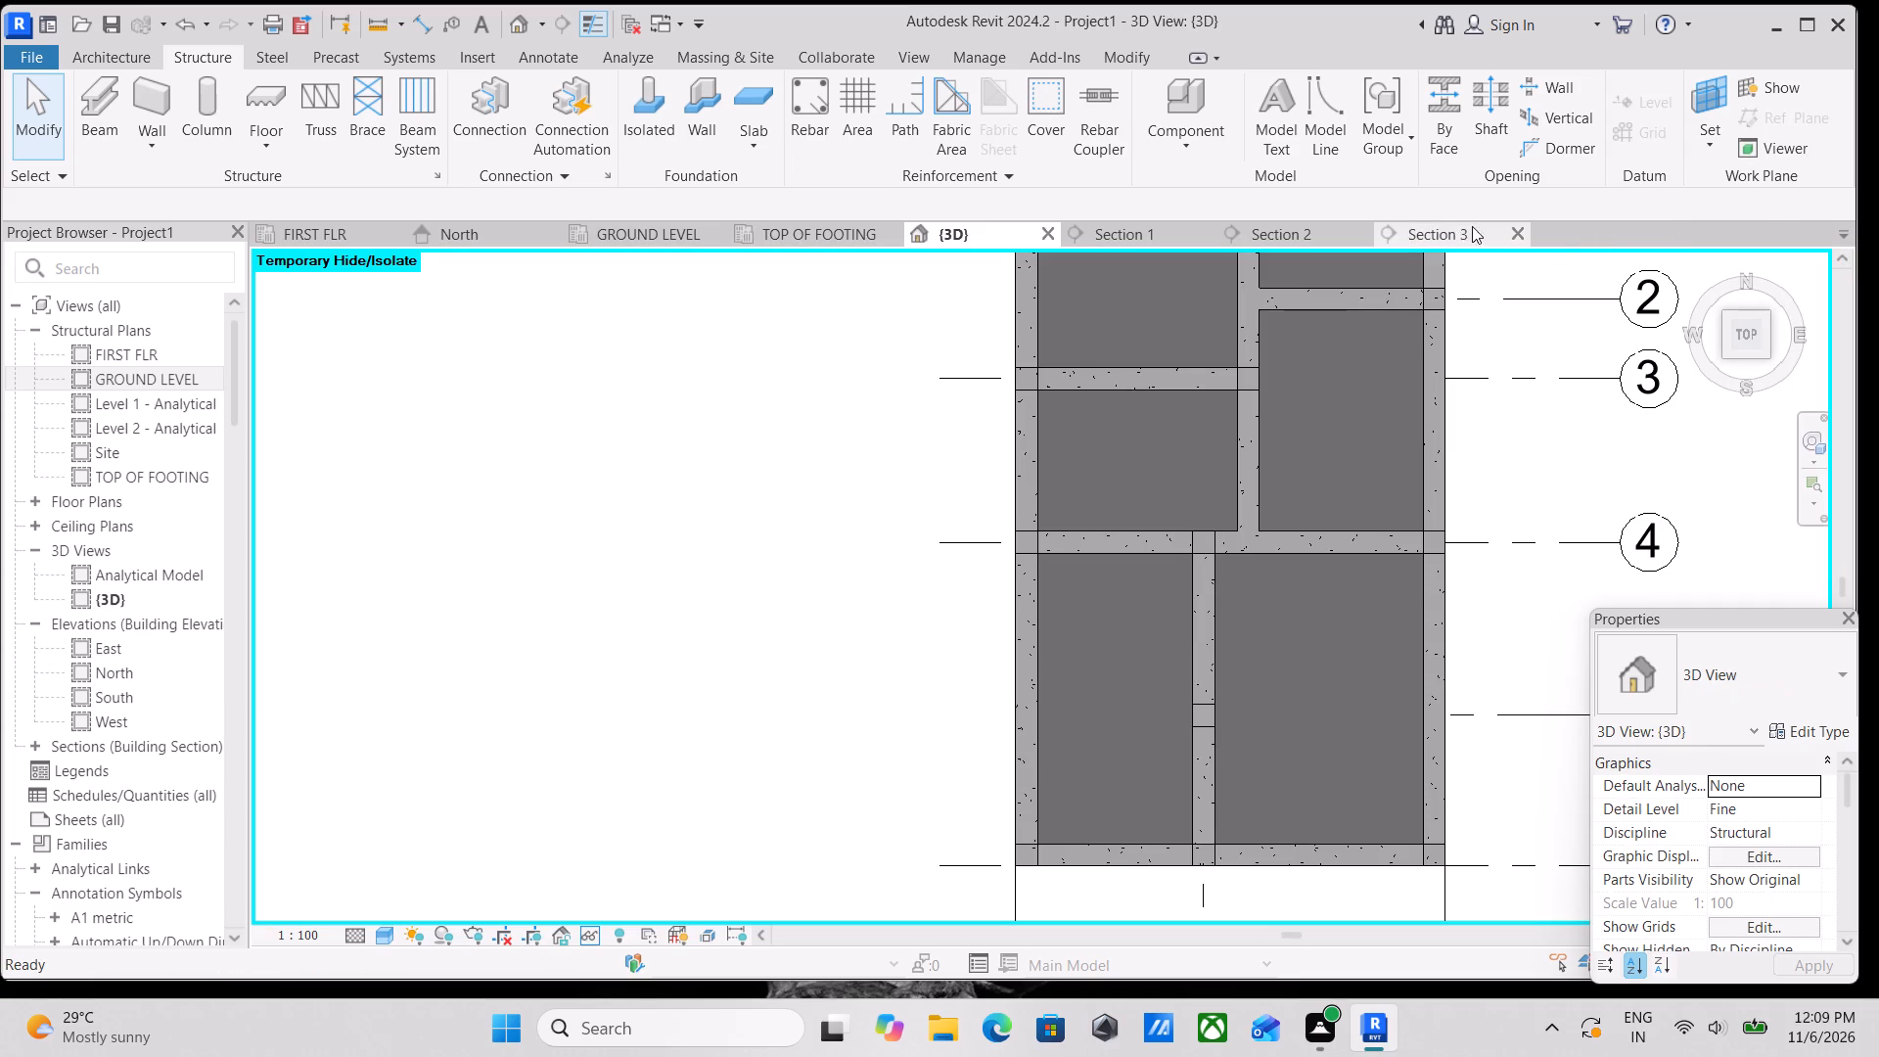
left_click(1513, 230)
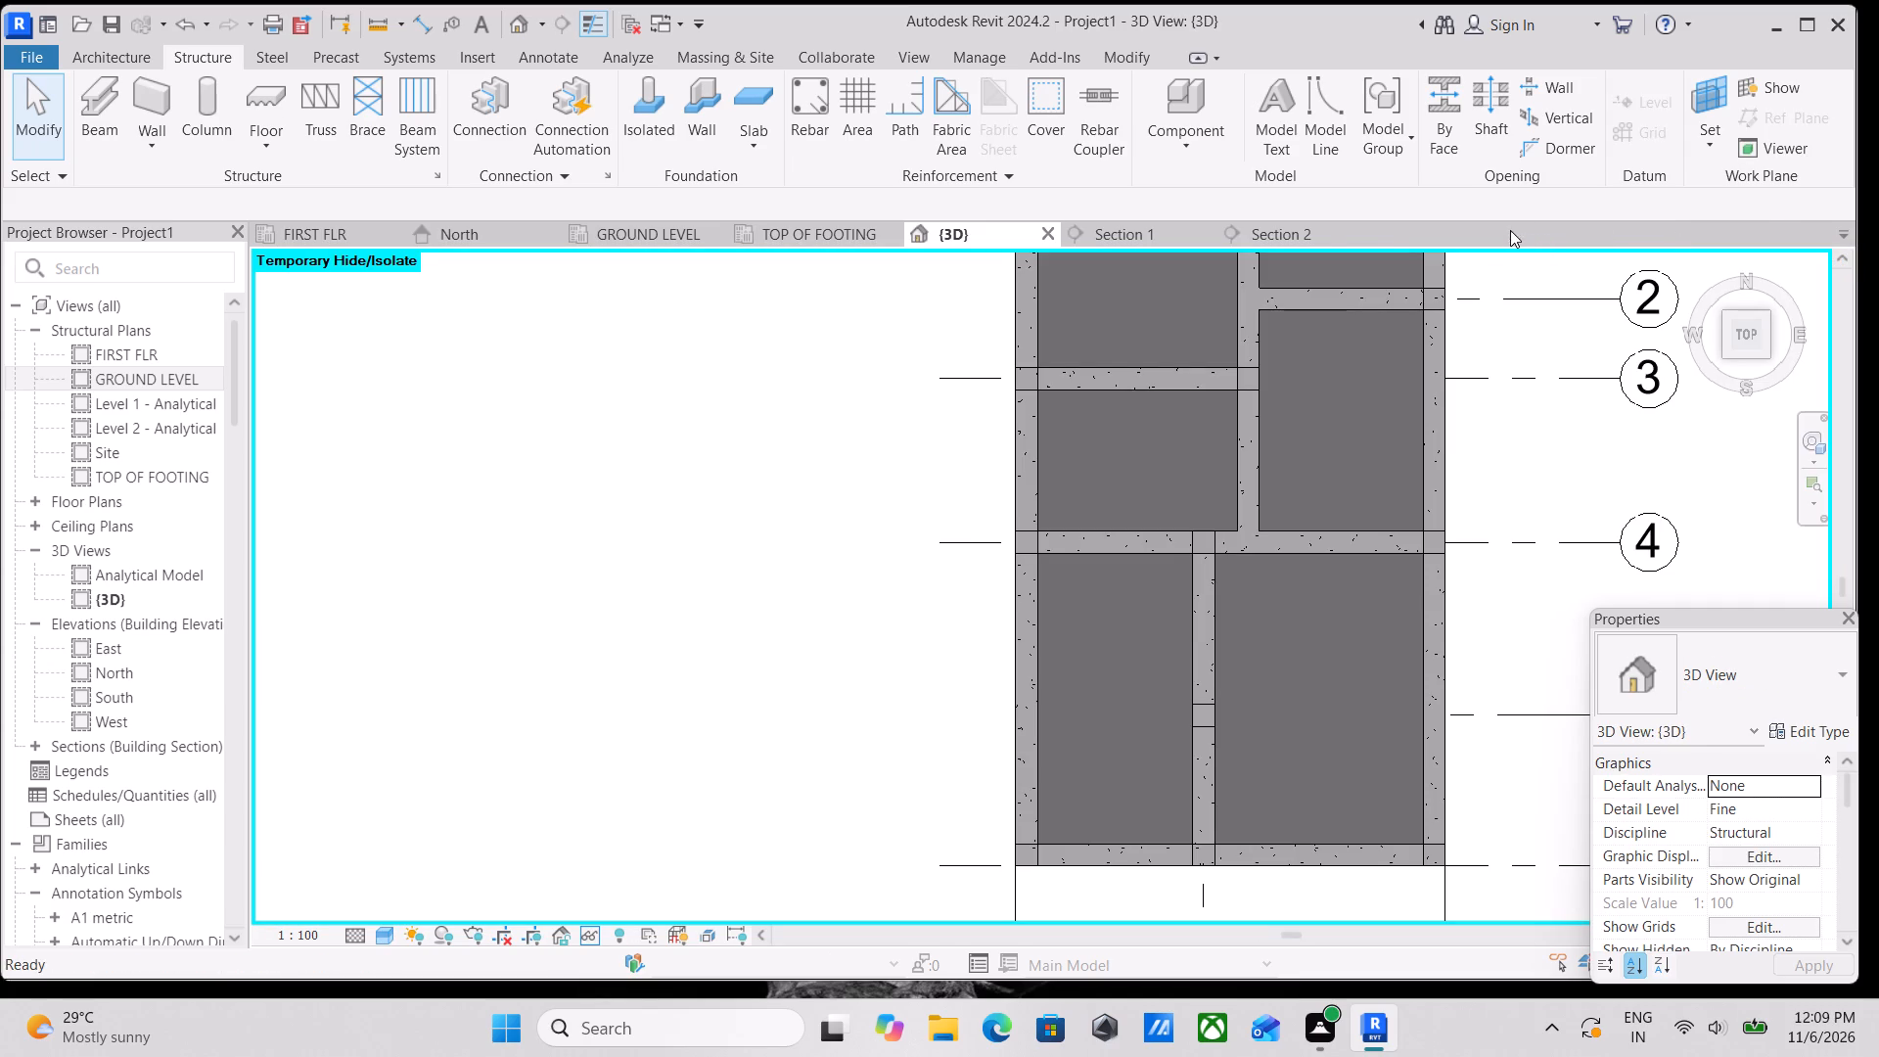
left_click(1362, 231)
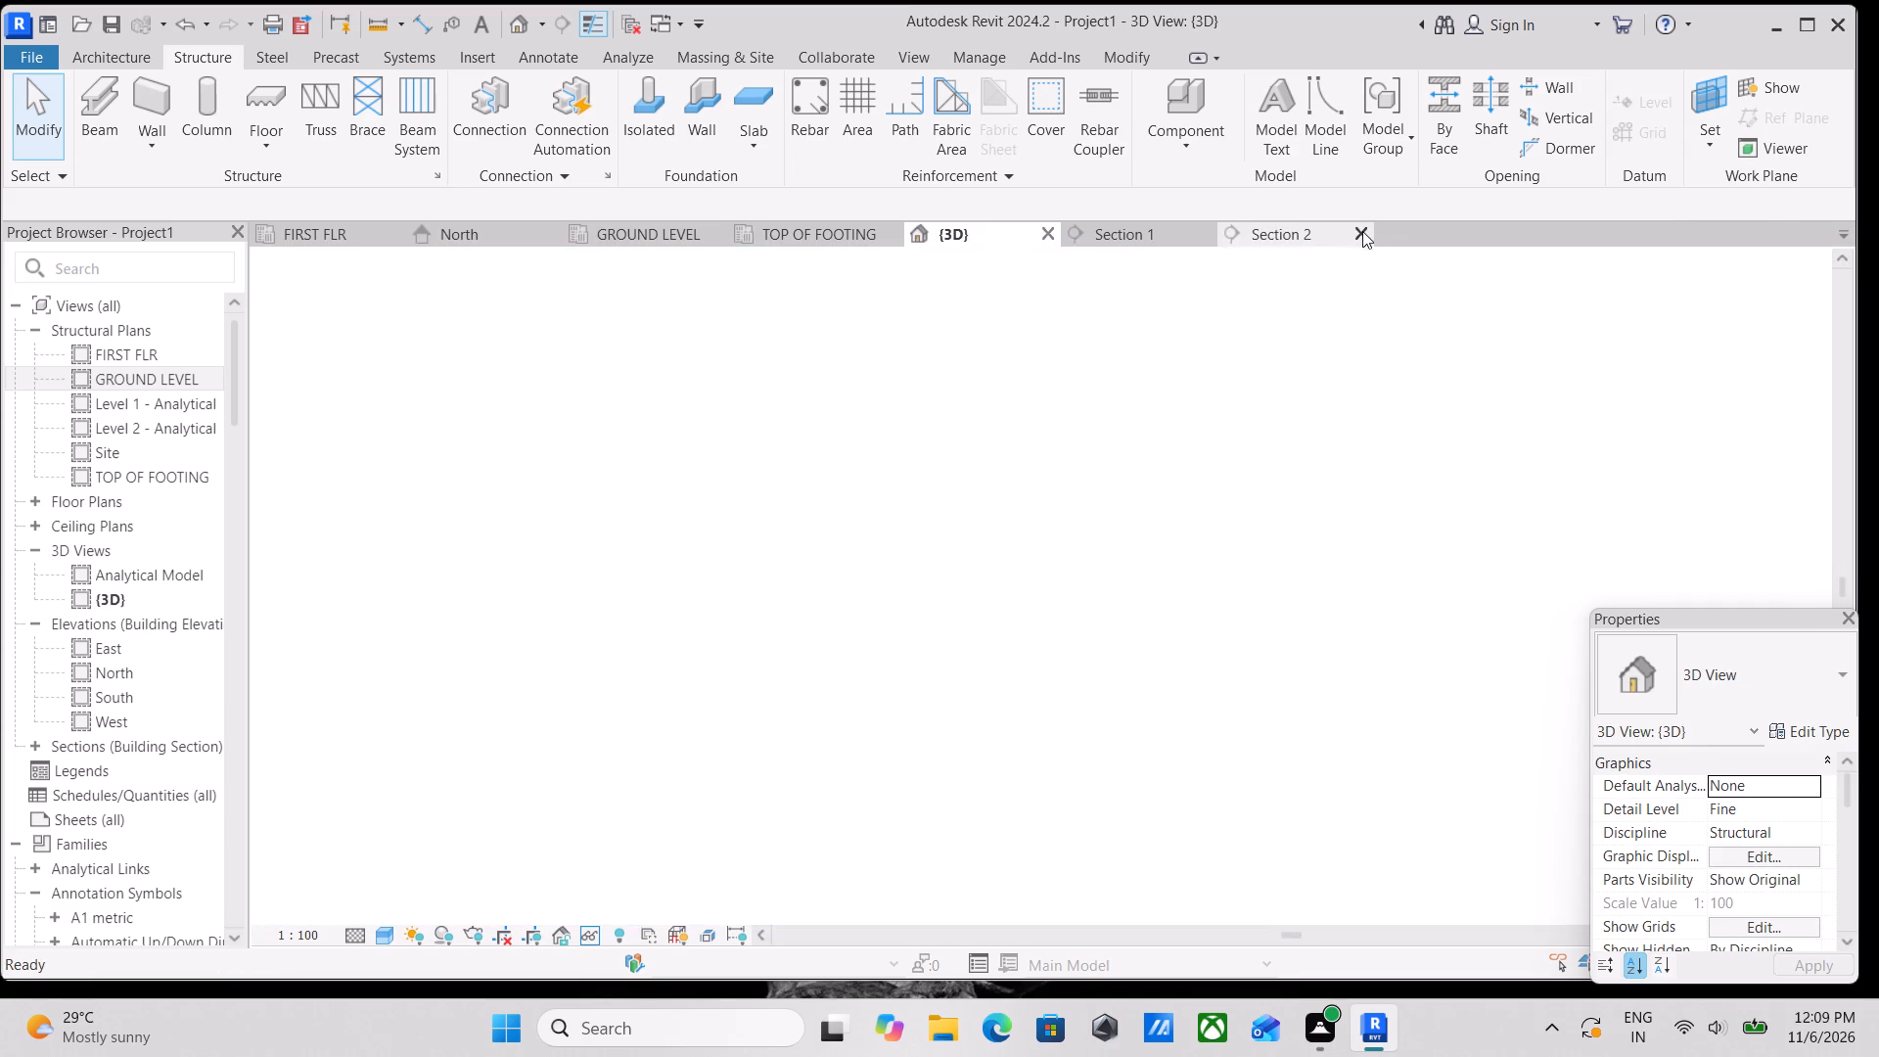
middle_click_drag(1224, 609, 1095, 781)
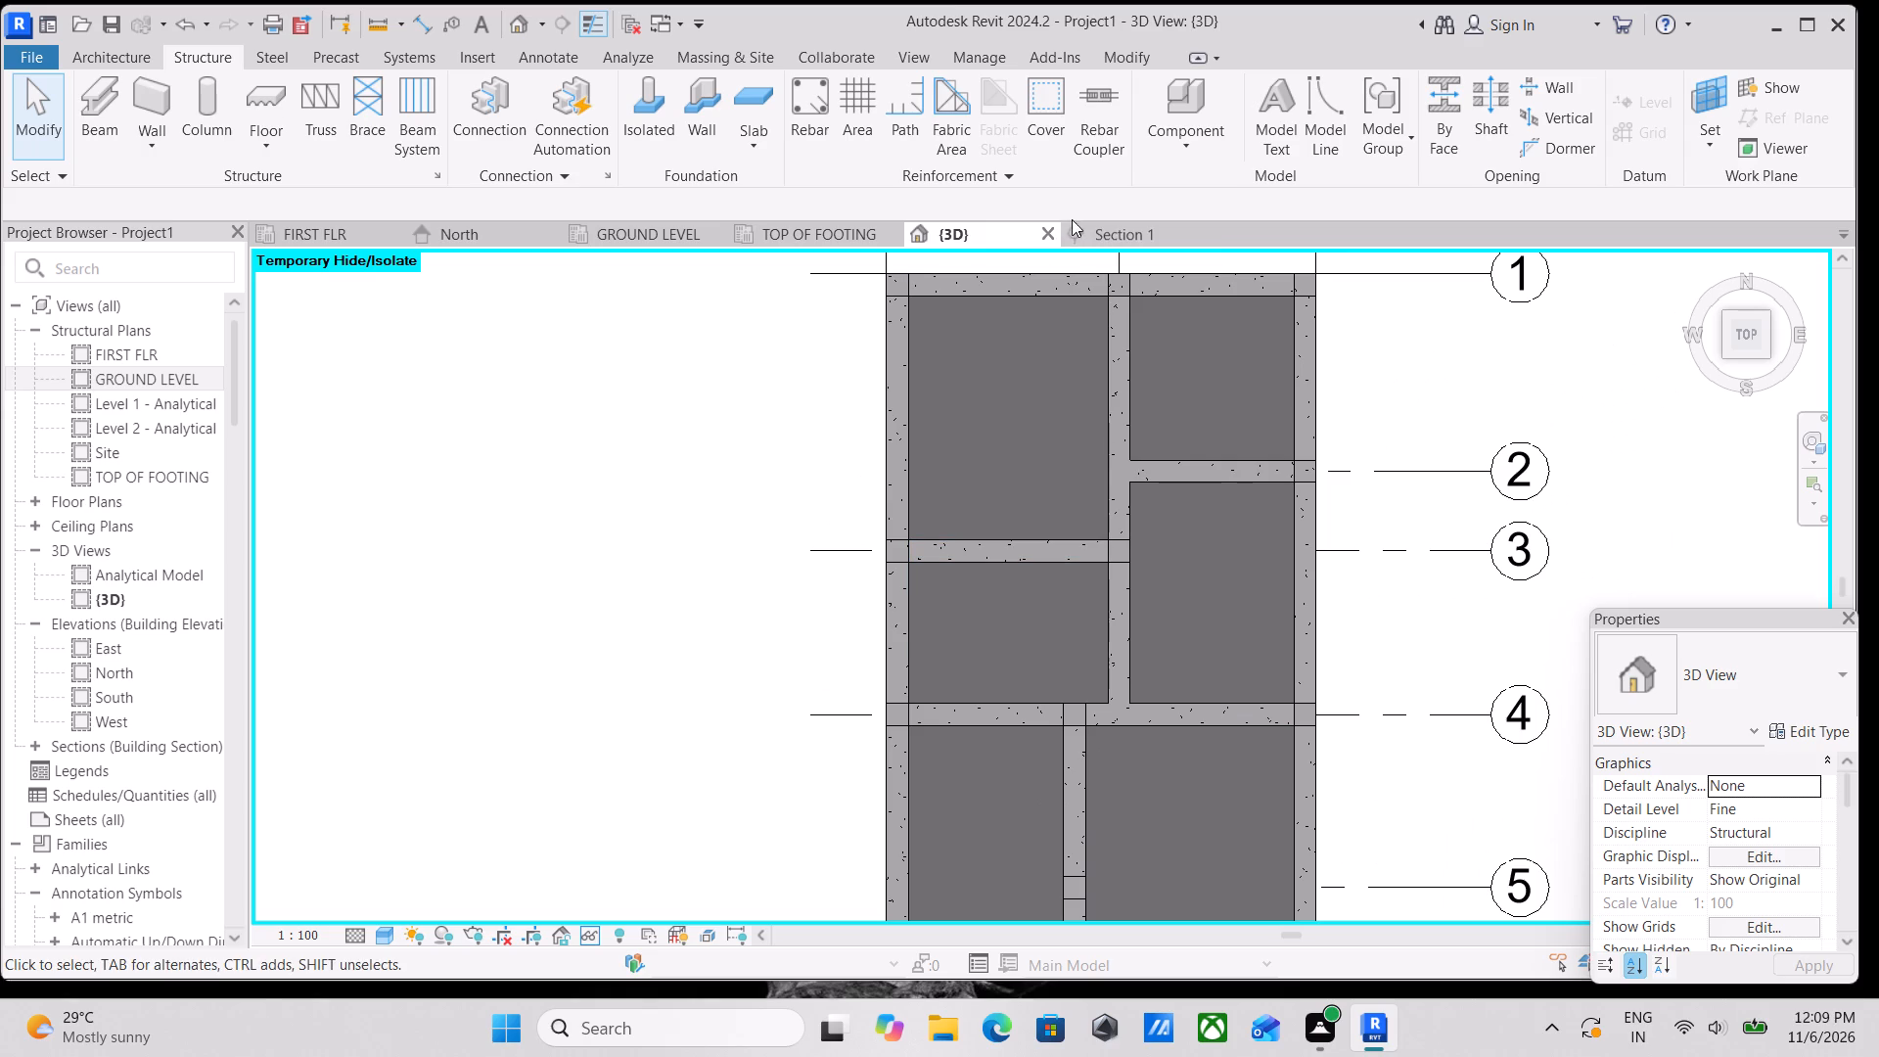
left_click(1214, 239)
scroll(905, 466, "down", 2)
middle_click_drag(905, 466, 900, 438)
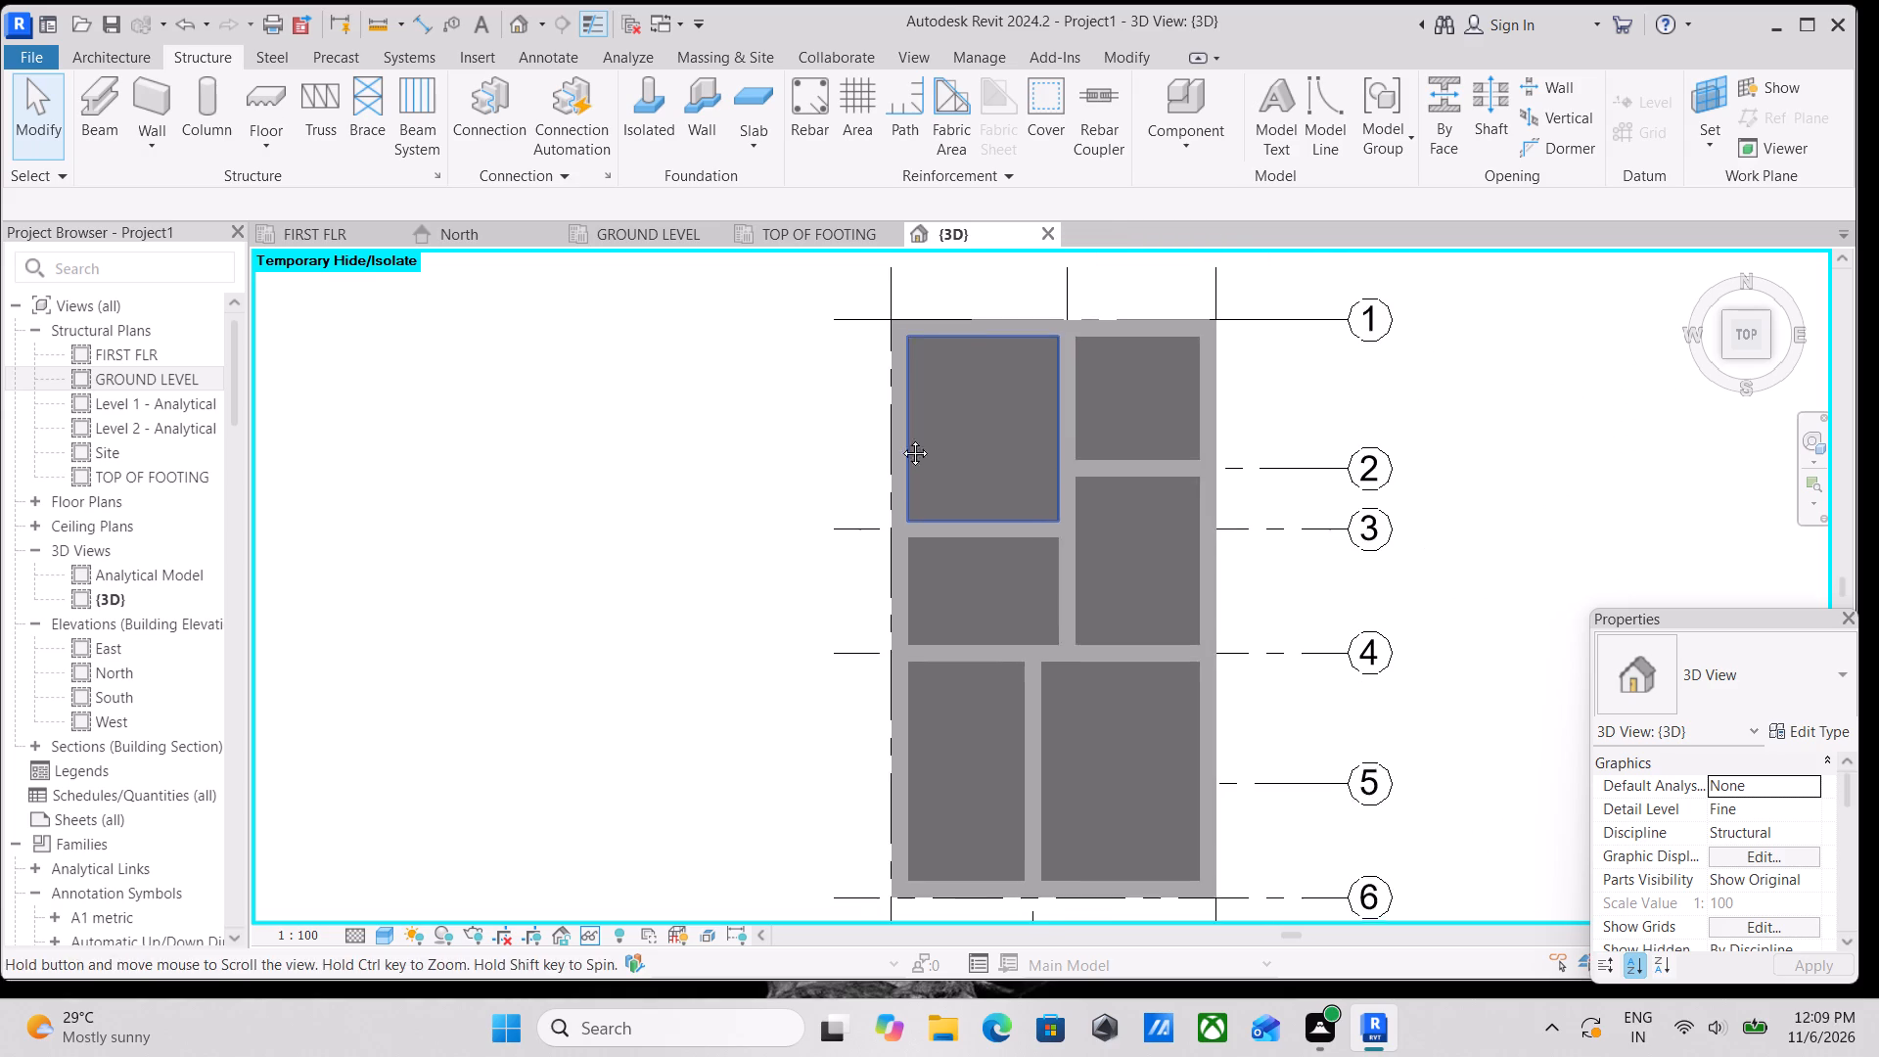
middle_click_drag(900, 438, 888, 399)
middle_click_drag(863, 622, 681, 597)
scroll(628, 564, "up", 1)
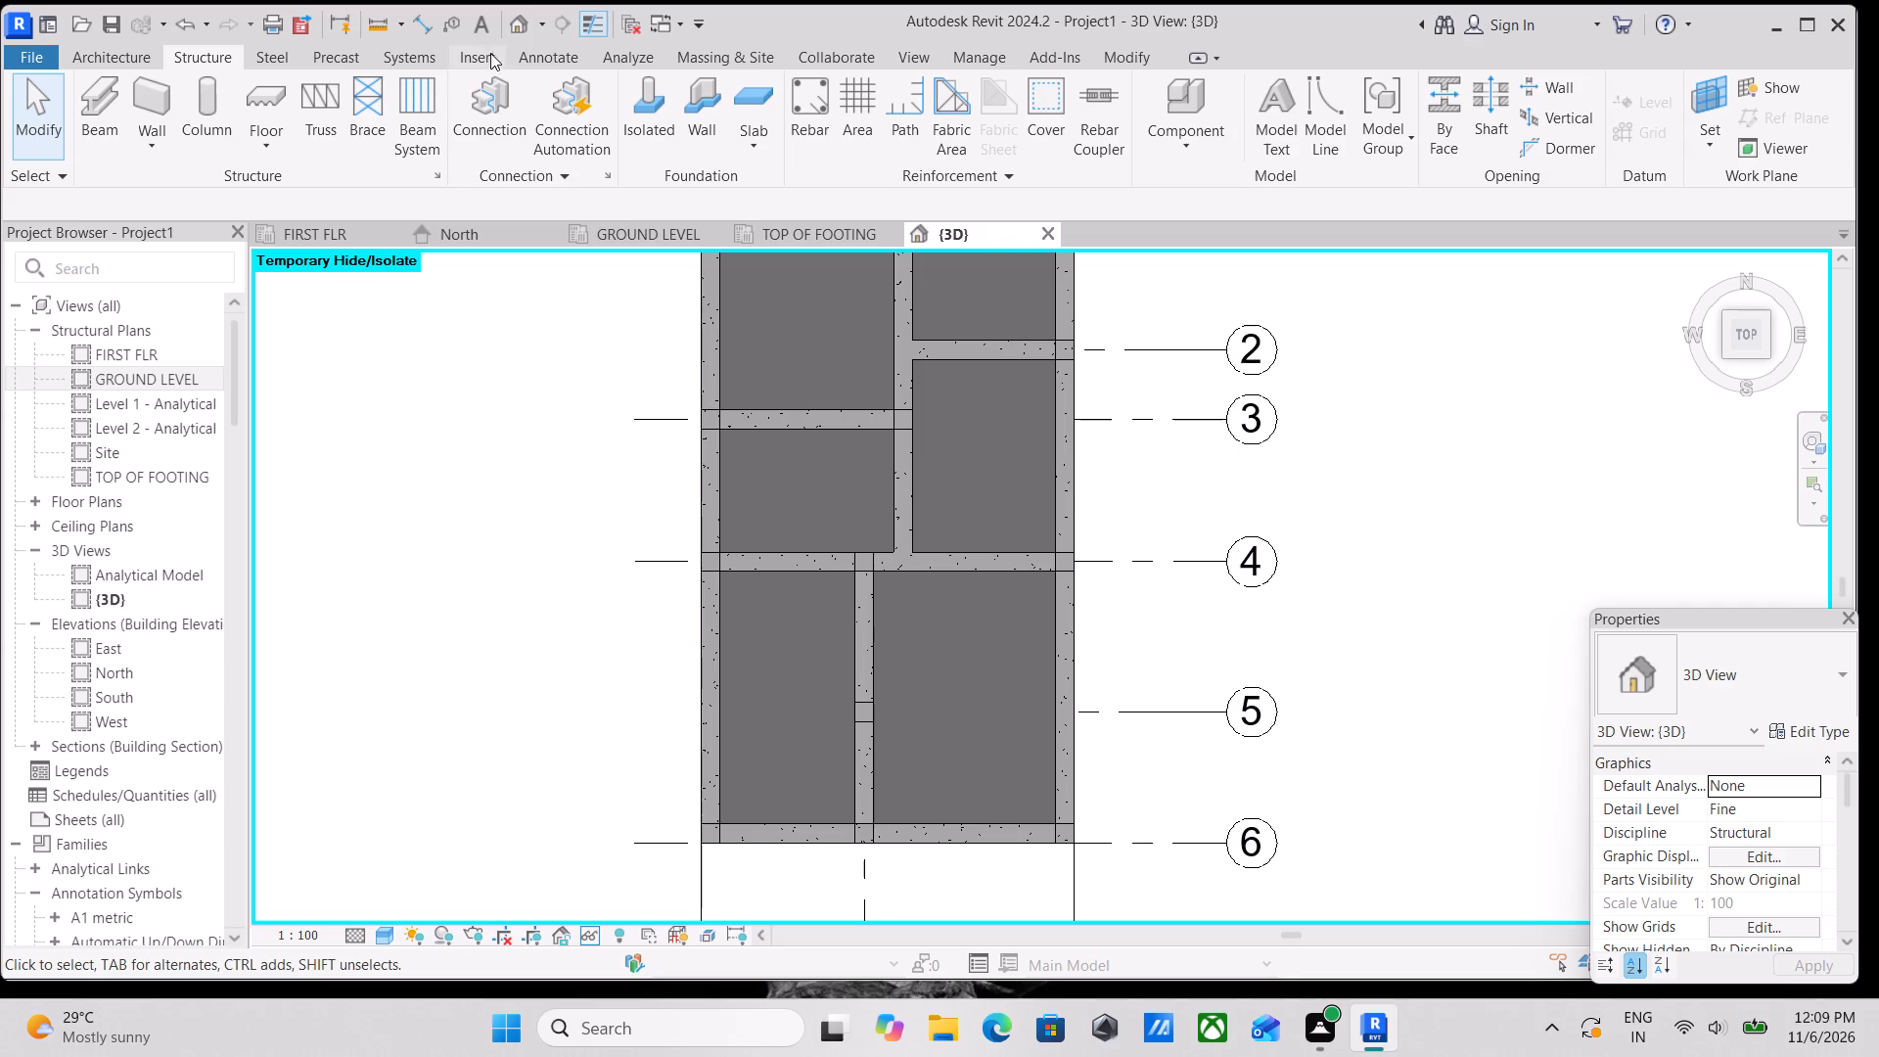
Open the Section 7 view from its section marker at grid 5 on the GROUND LEVEL plan.
scroll(595, 230, "up", 2)
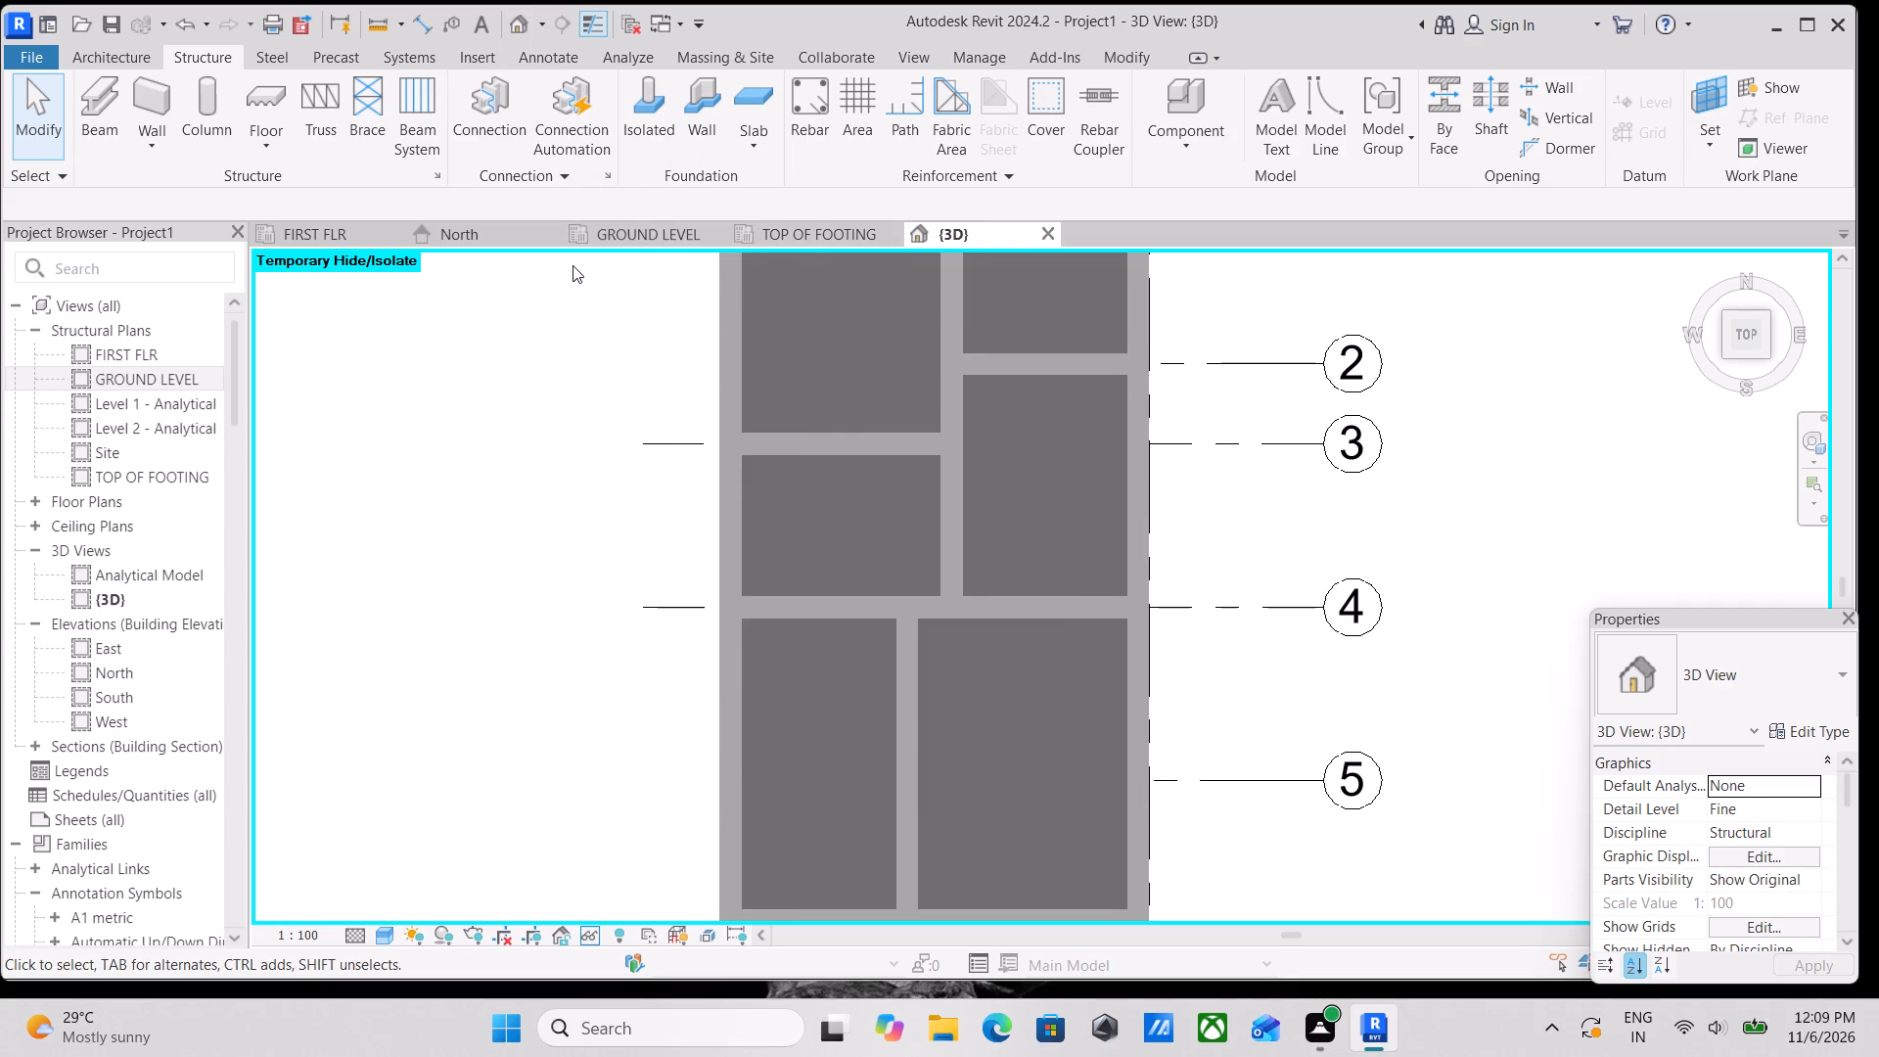
left_click(630, 234)
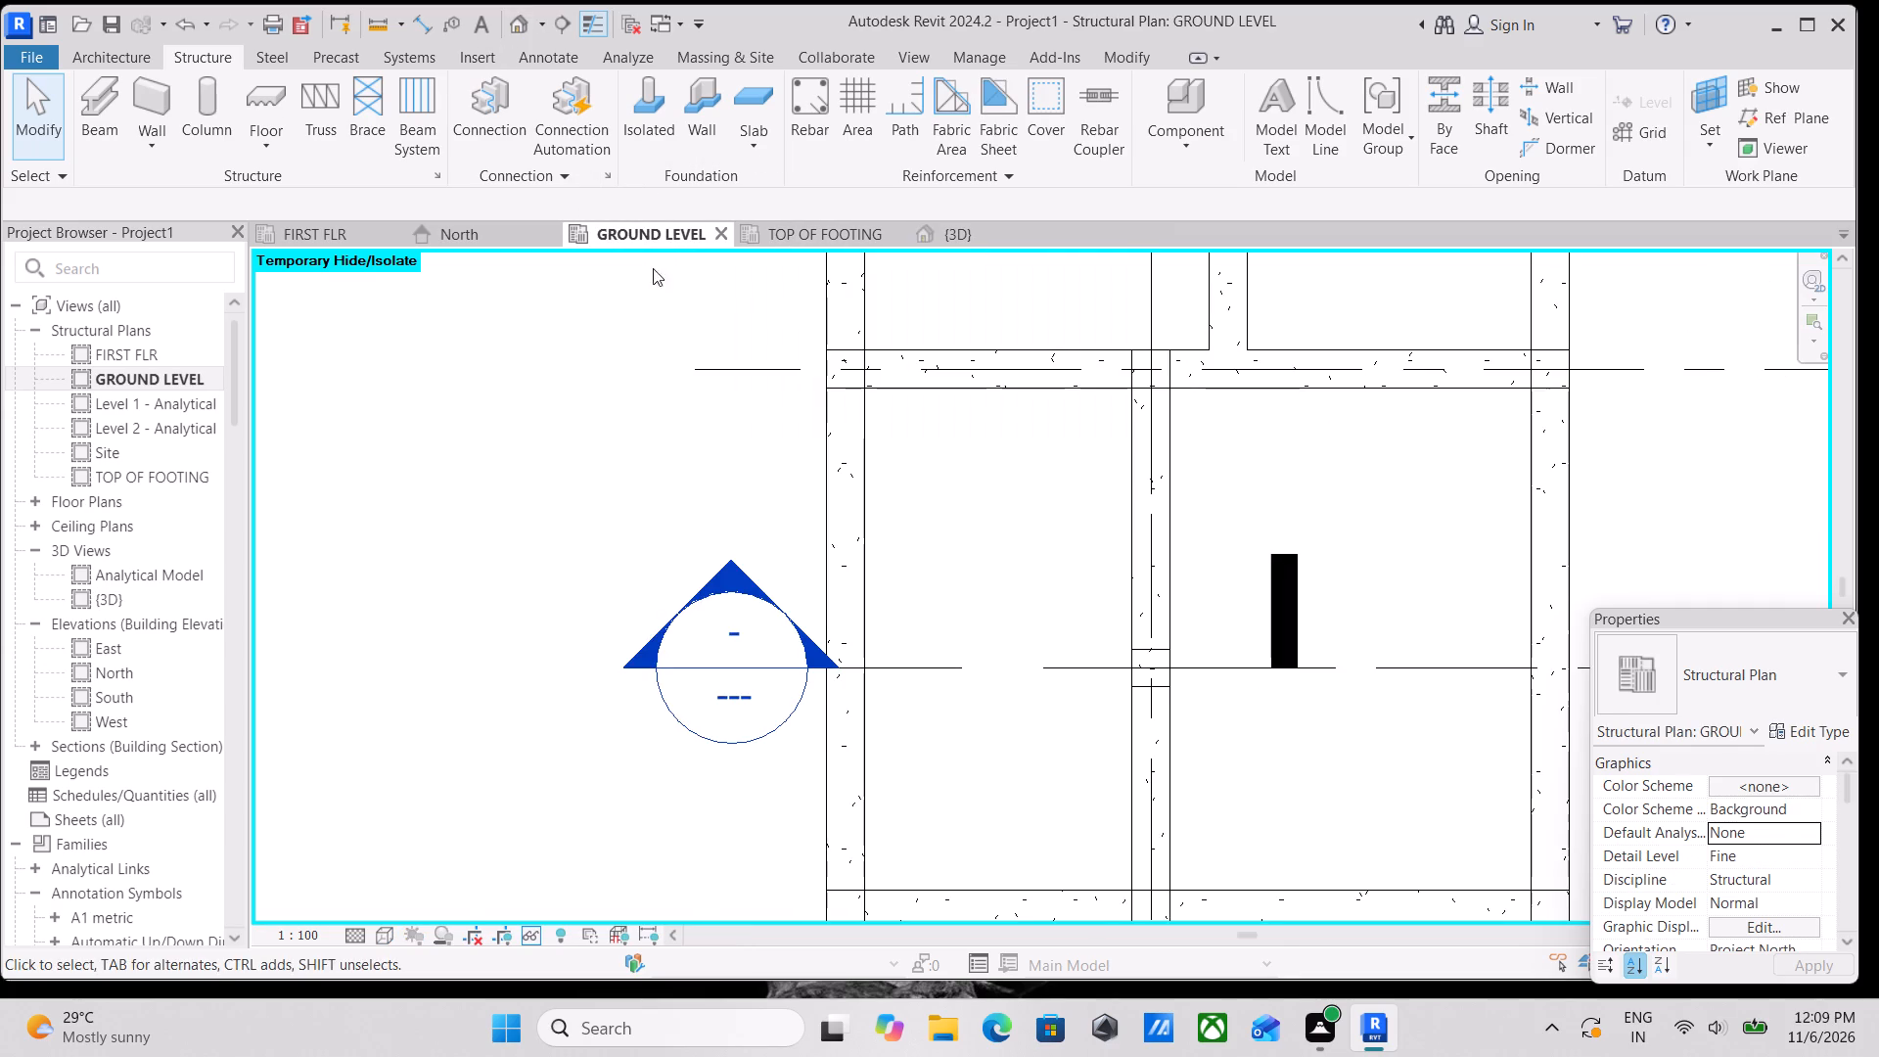
scroll(787, 564, "down", 6)
middle_click_drag(985, 594, 974, 578)
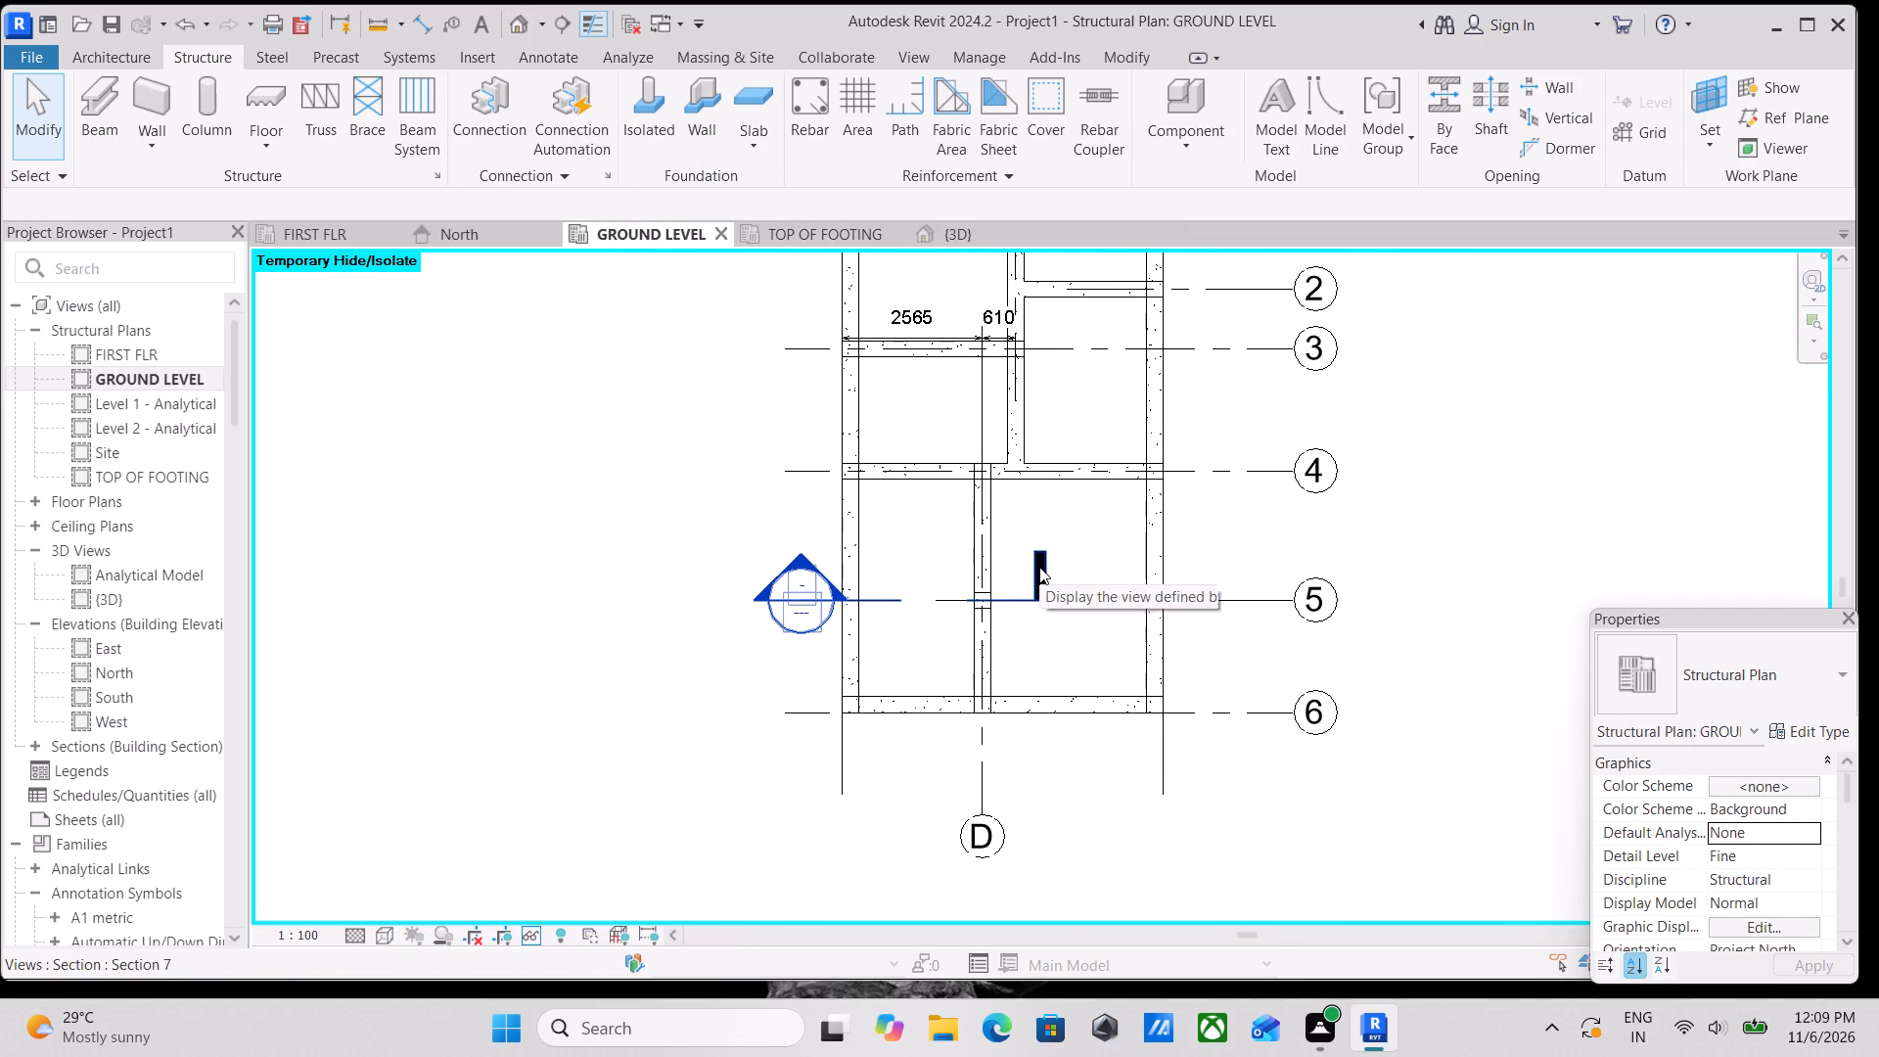
scroll(846, 584, "up", 3)
left_click(765, 554)
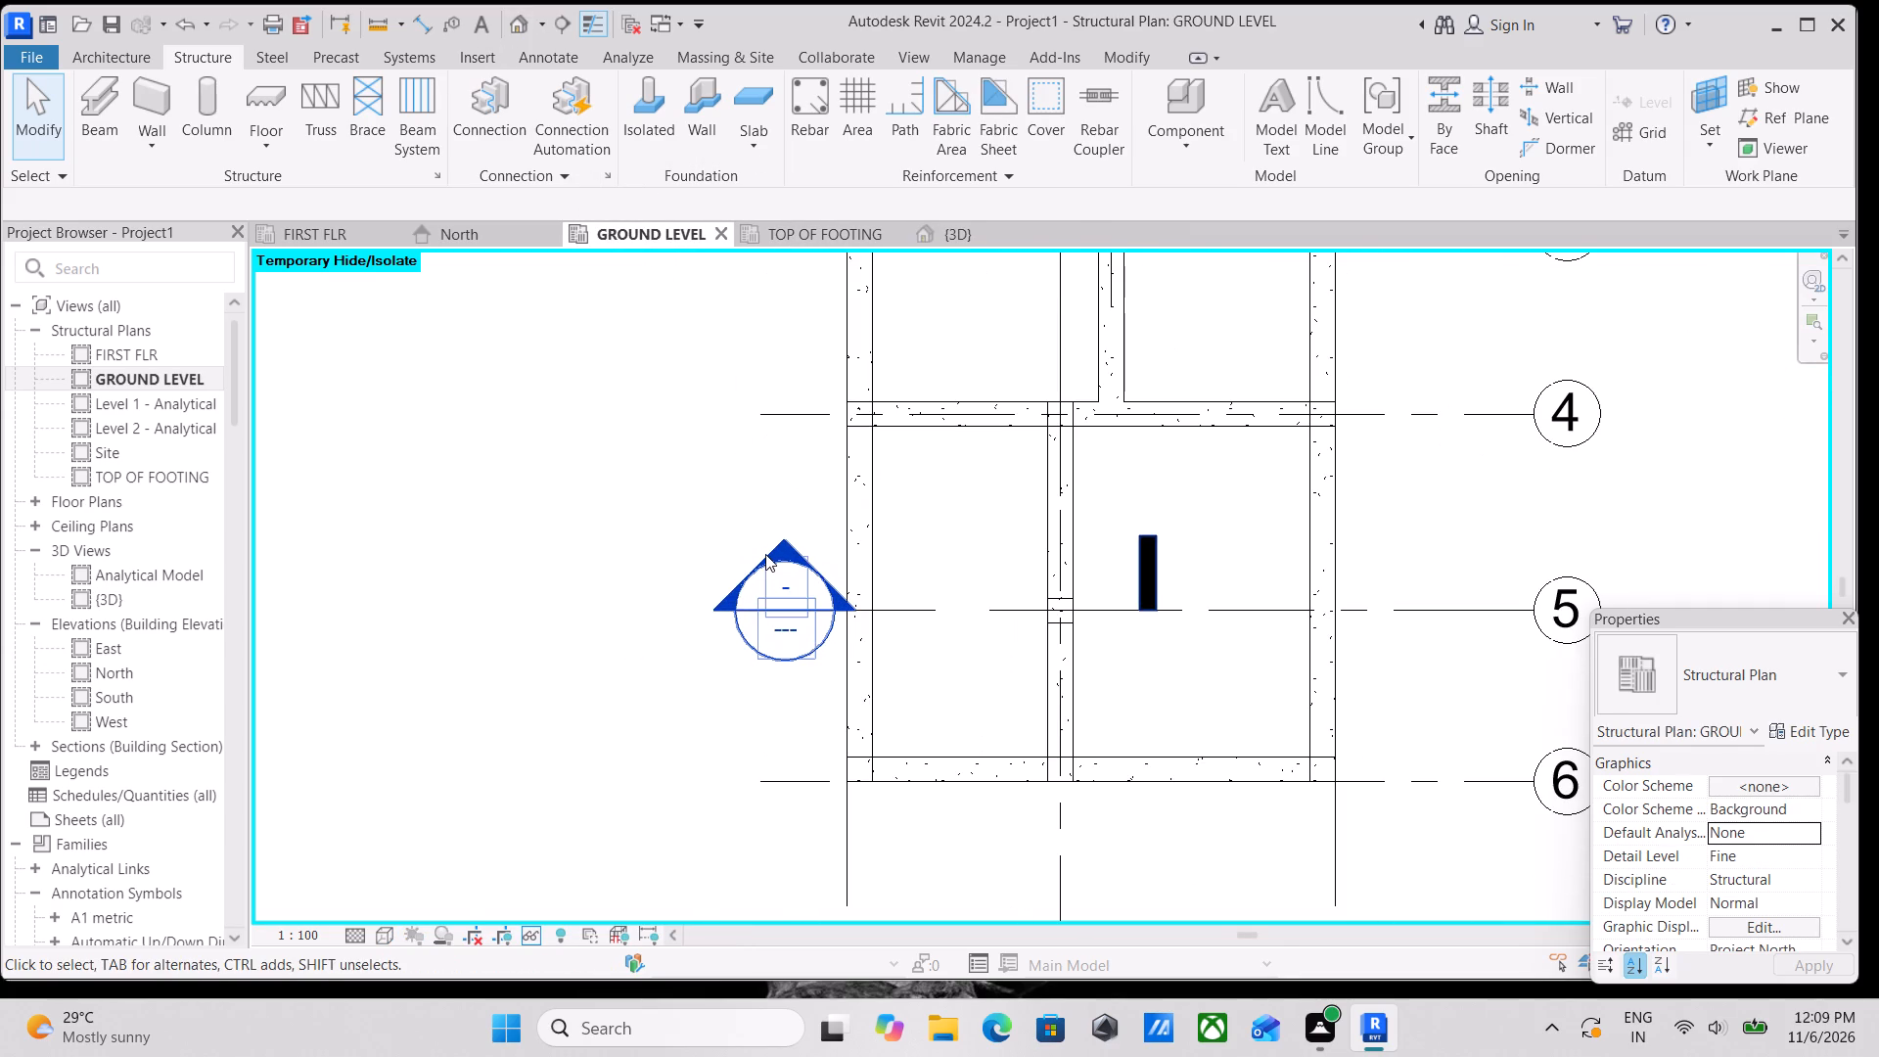
right_click(765, 554)
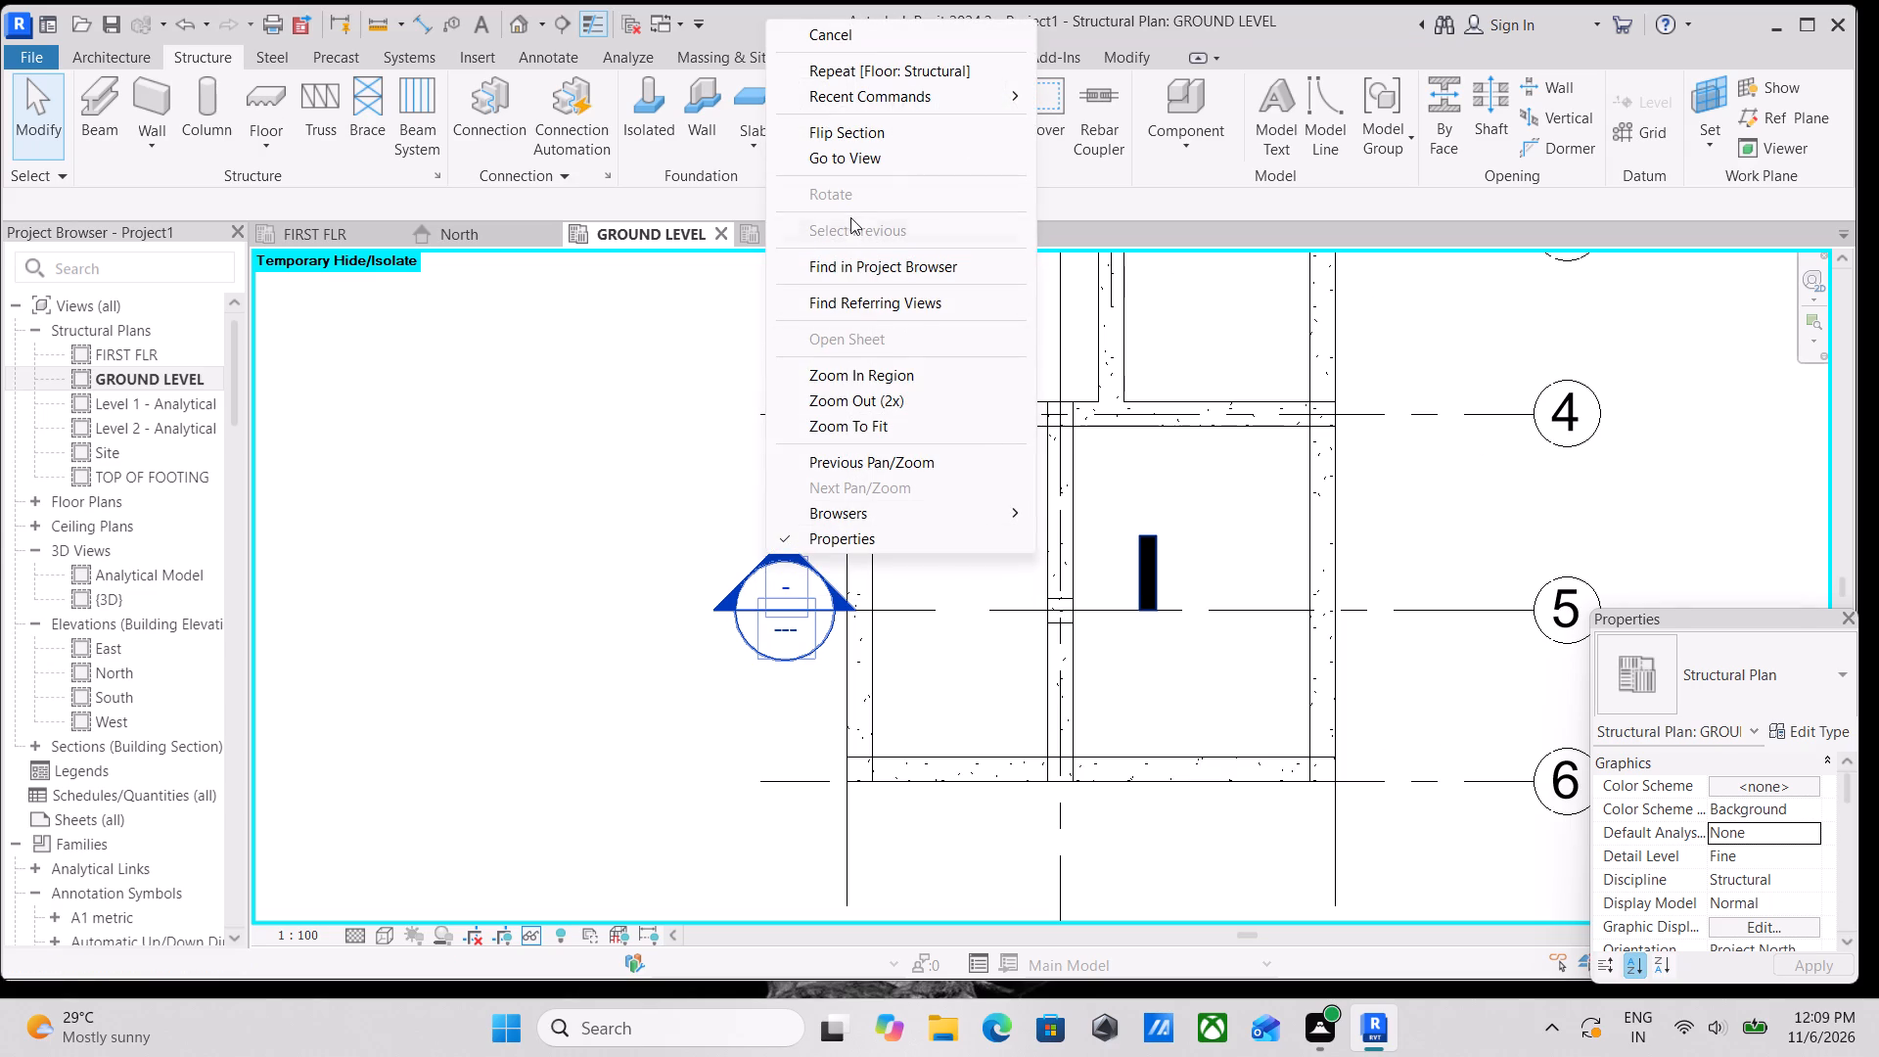
left_click(858, 158)
Extend the lower edge of Section 7's crop region down past the footings below TOP OF FOOTING.
scroll(1068, 723, "up", 2)
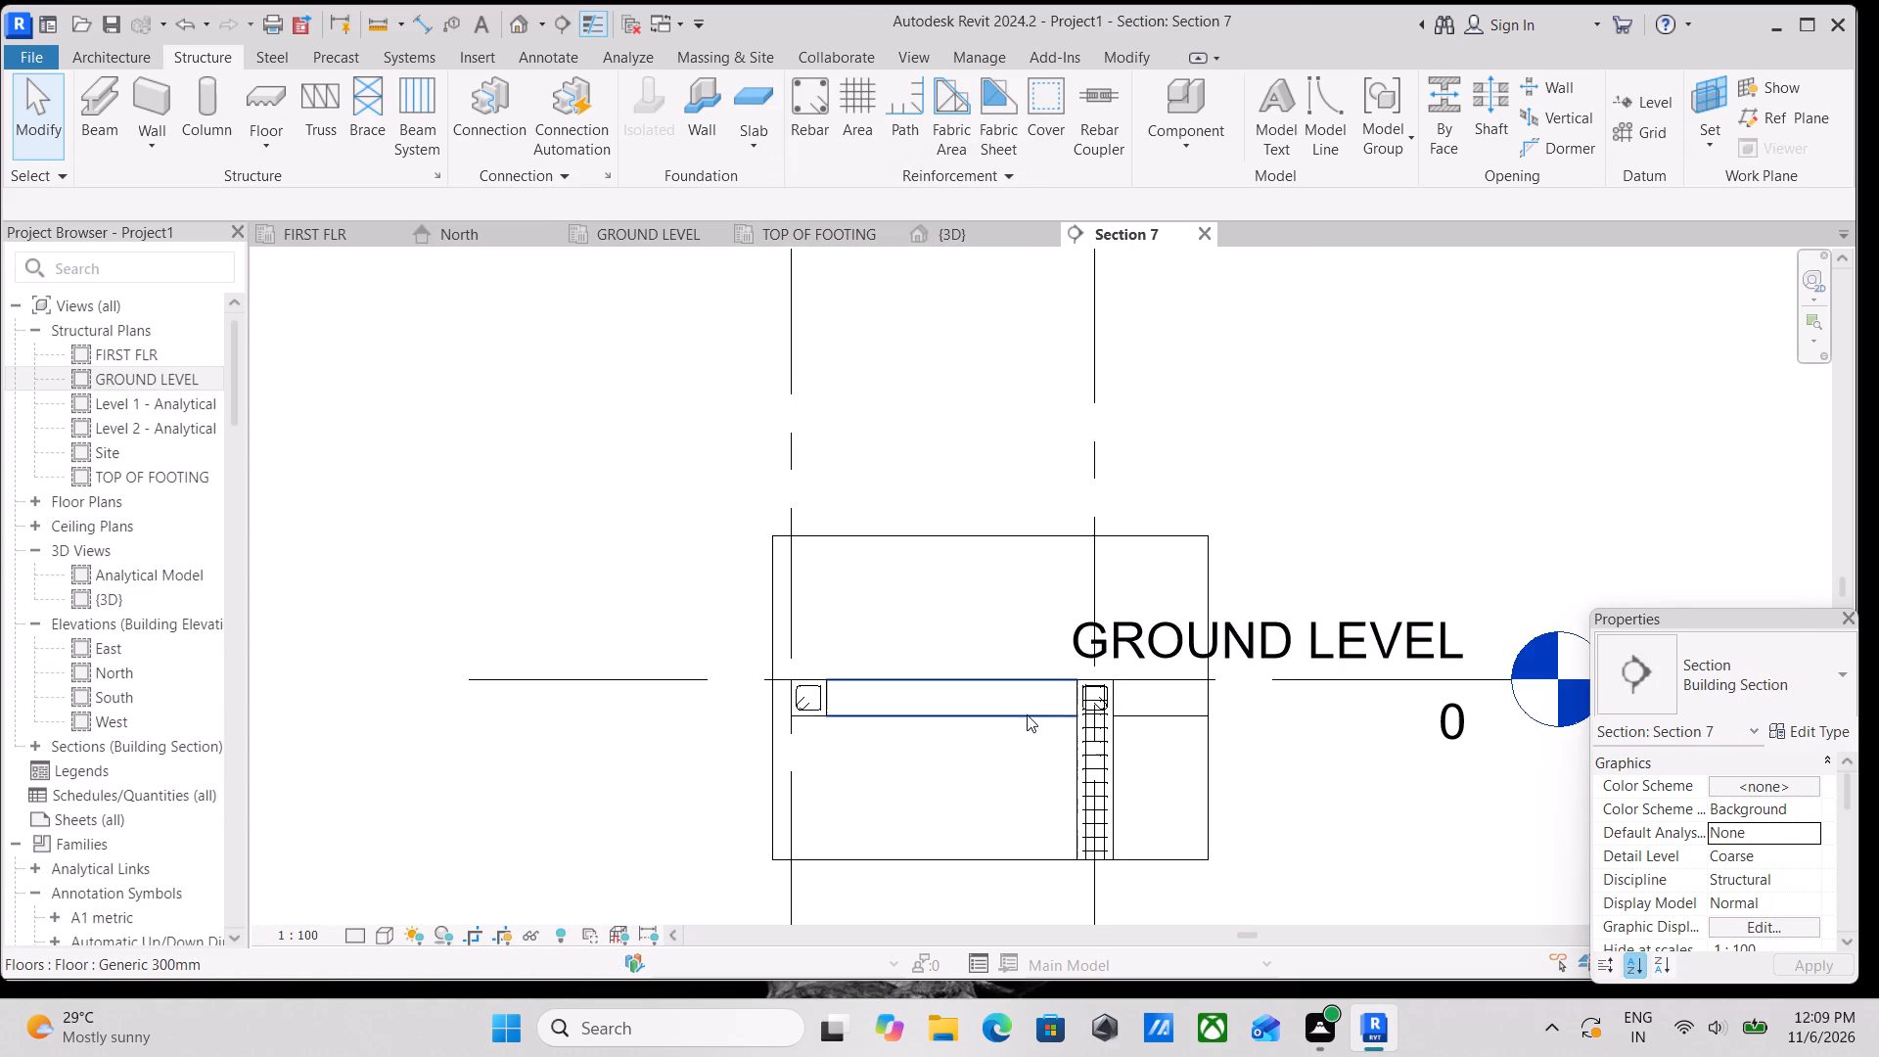
middle_click_drag(1027, 714, 1027, 705)
scroll(1027, 714, "up", 1)
scroll(1021, 700, "down", 1)
middle_click_drag(1021, 700, 1047, 467)
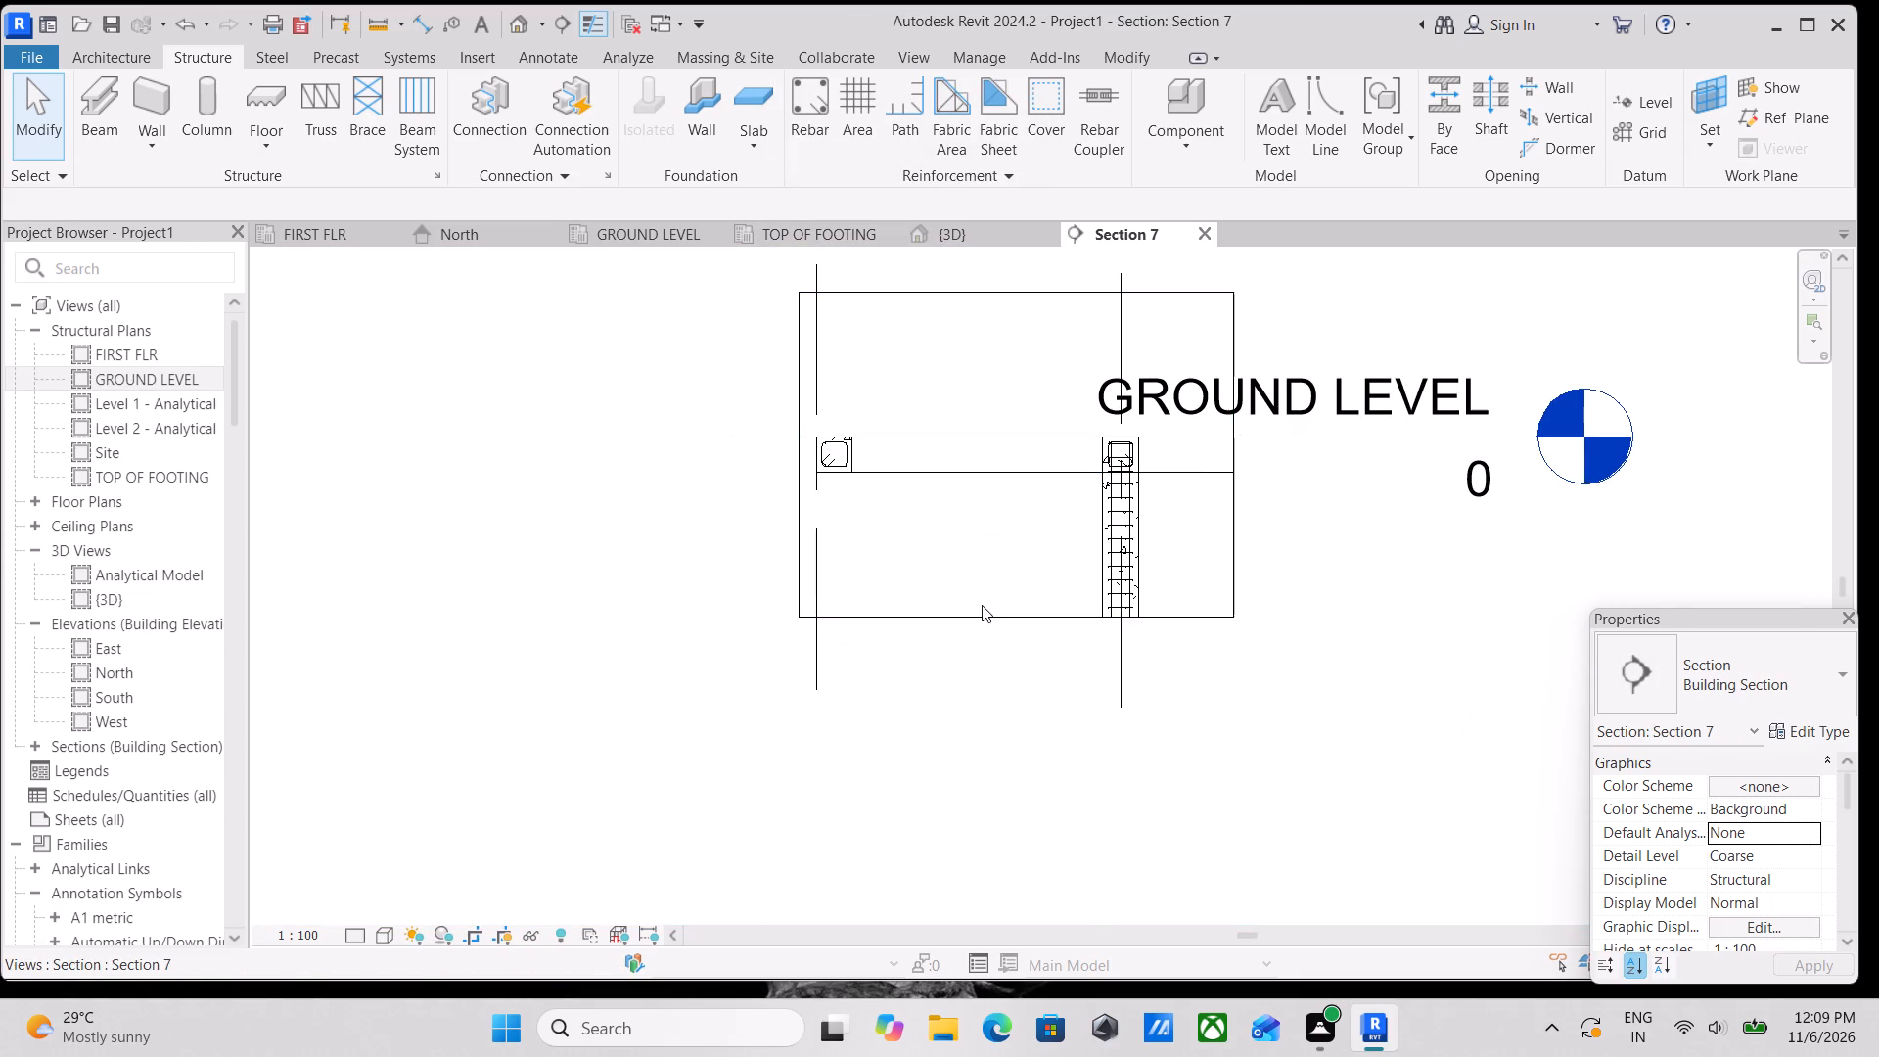
left_click(988, 621)
left_click_drag(1023, 611, 1033, 775)
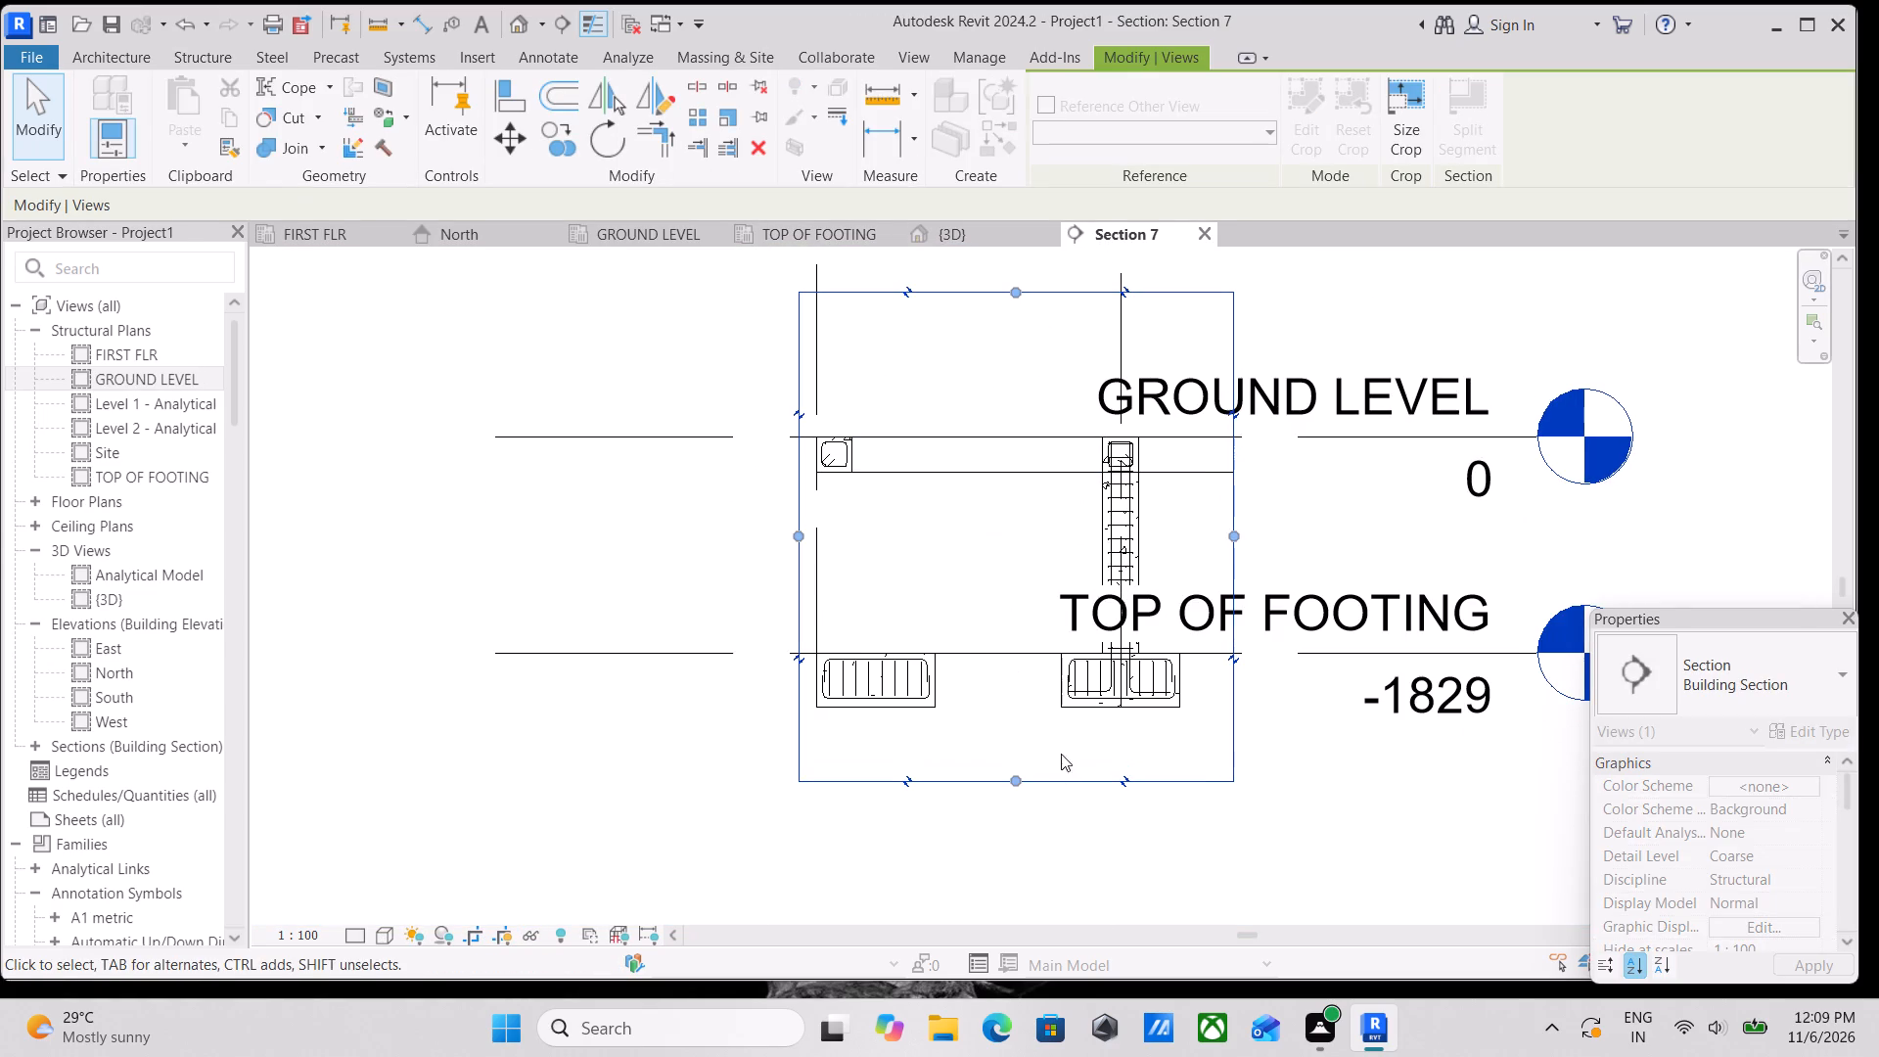
Examine the Generic 300mm floor slab and its fit between the beams at grids A and D in Section 7.
left_click(912, 441)
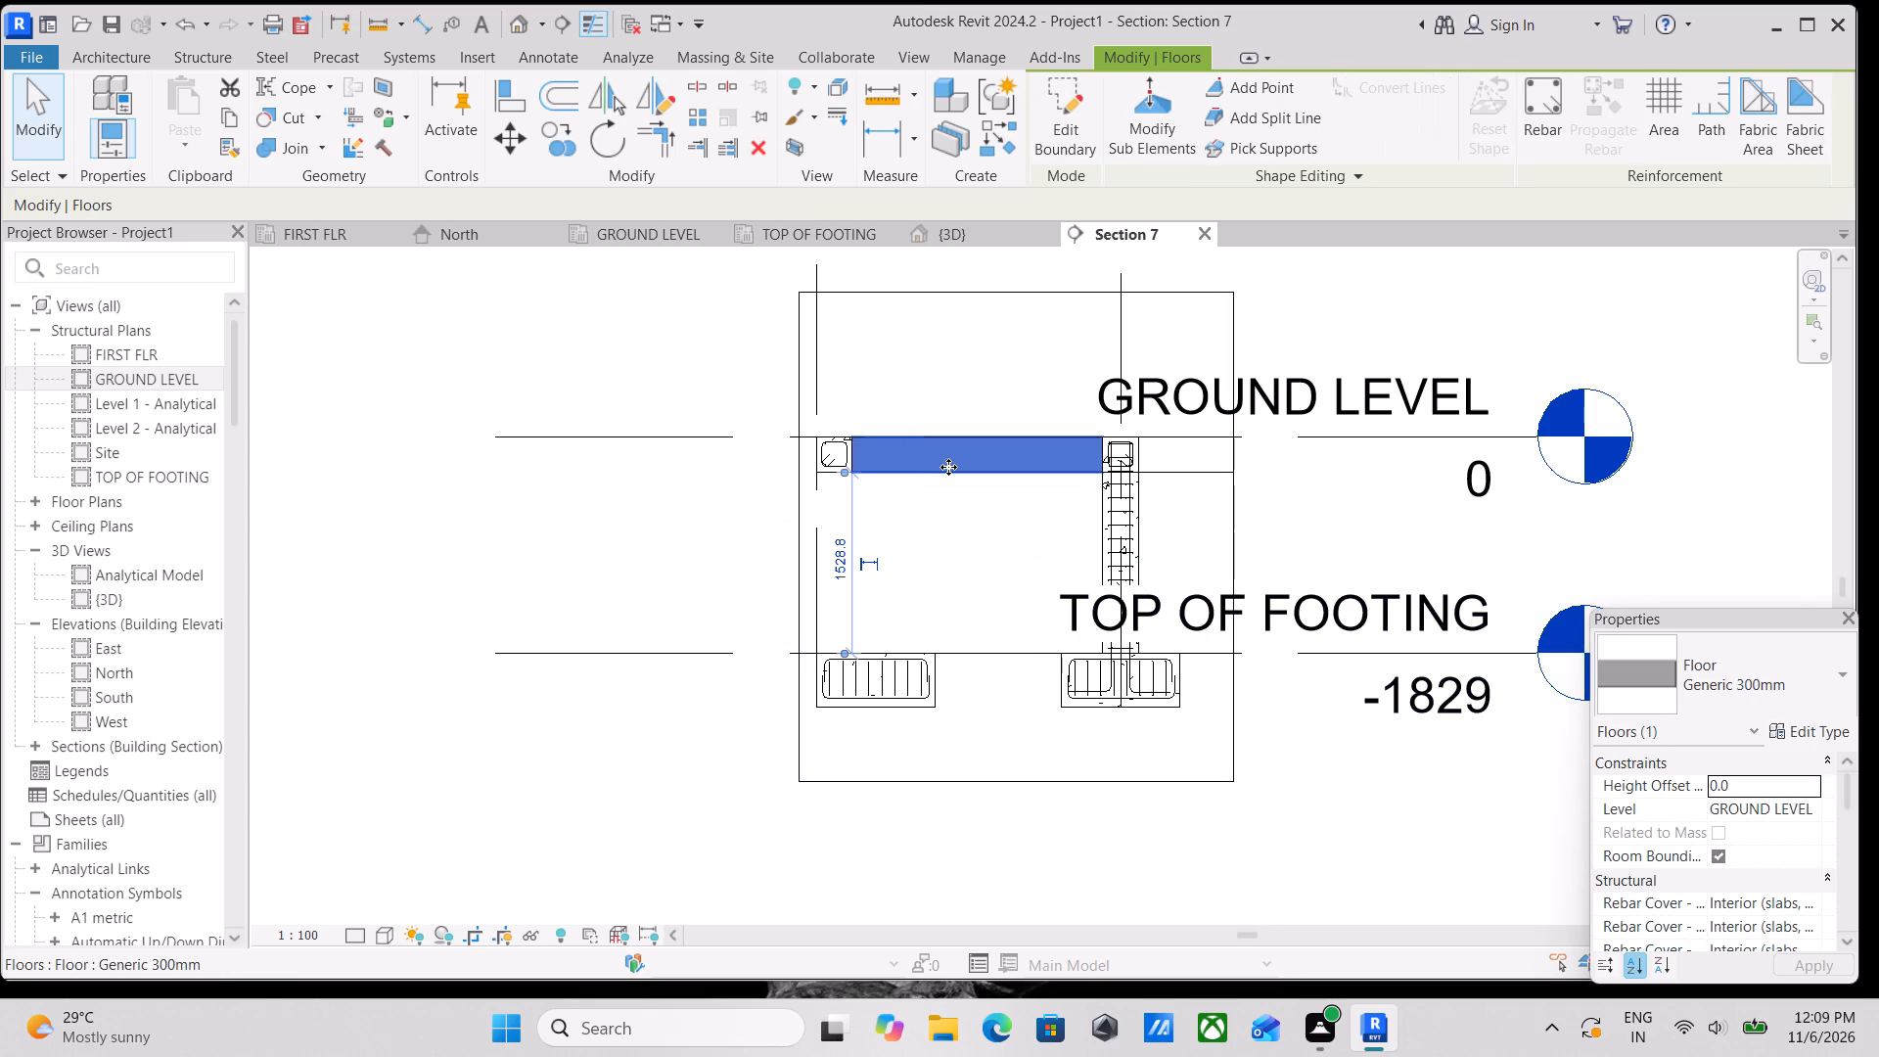
middle_click_drag(948, 467, 952, 613)
key("Escape")
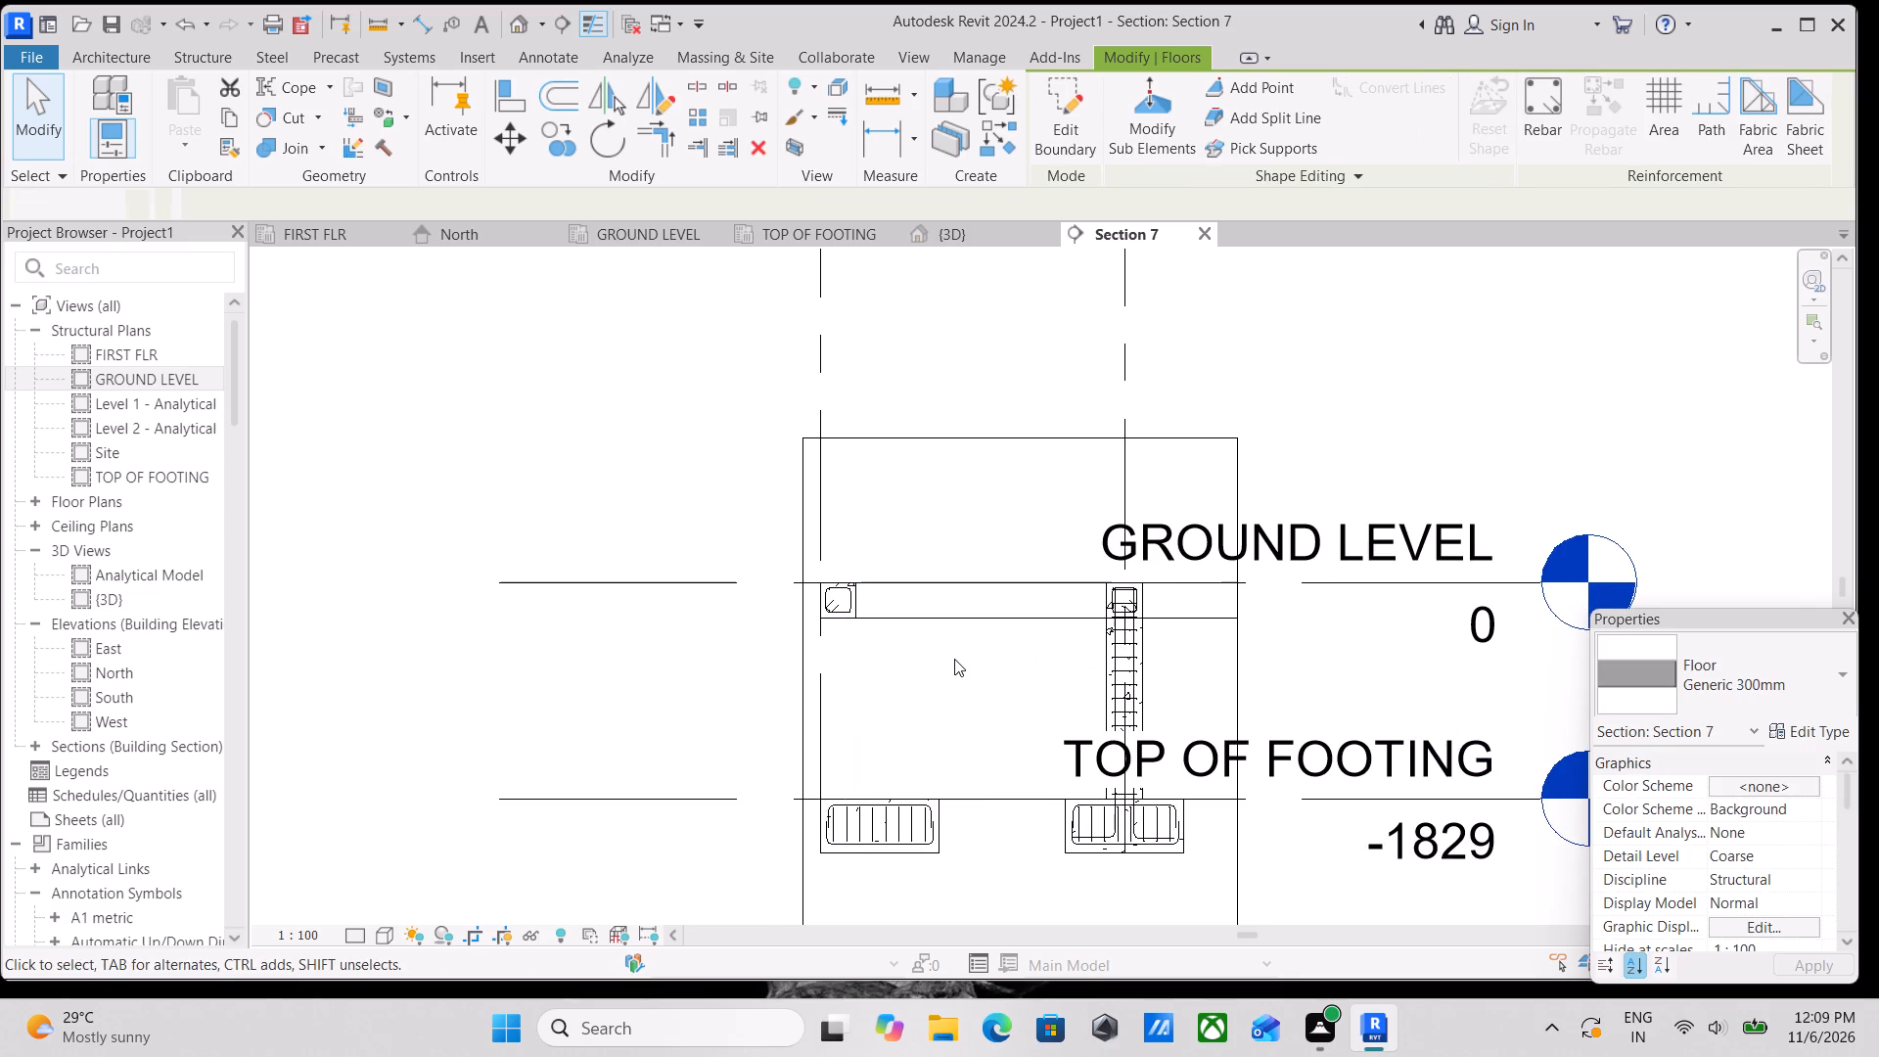
scroll(918, 645, "up", 2)
middle_click_drag(912, 639, 923, 704)
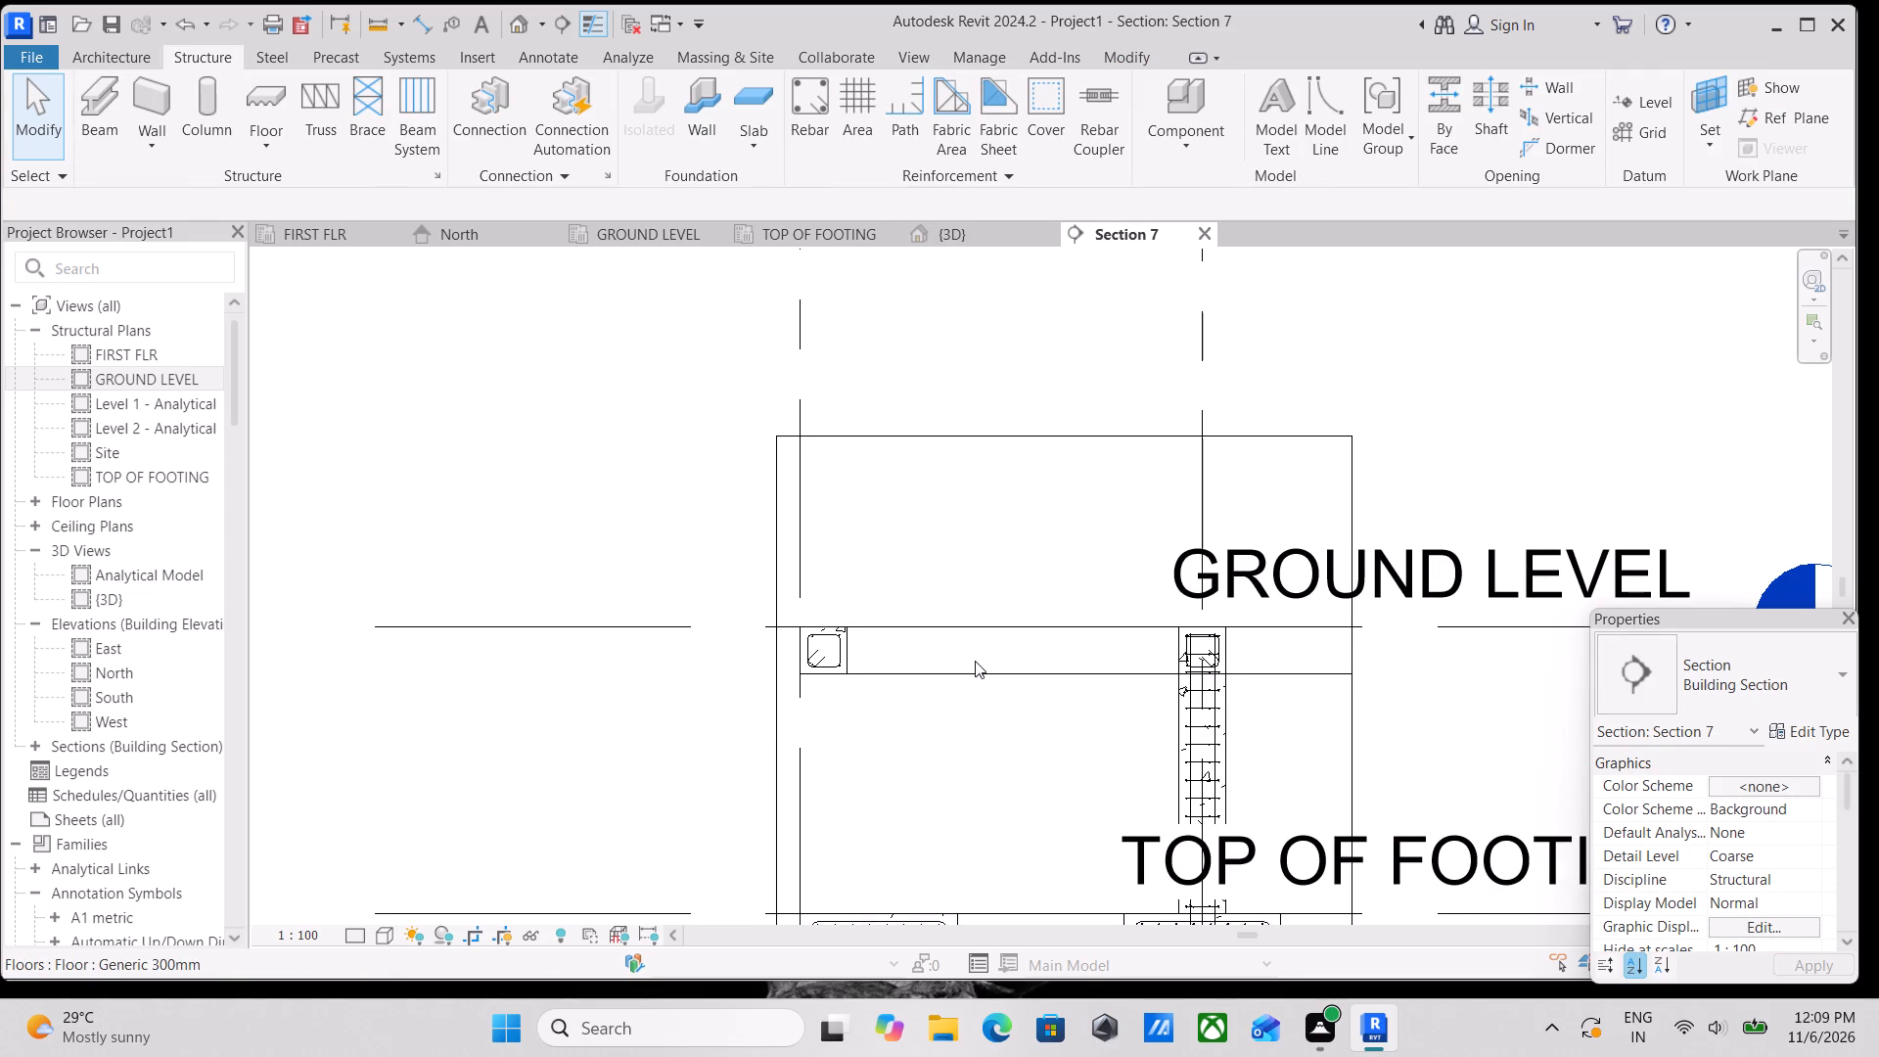
left_click(980, 672)
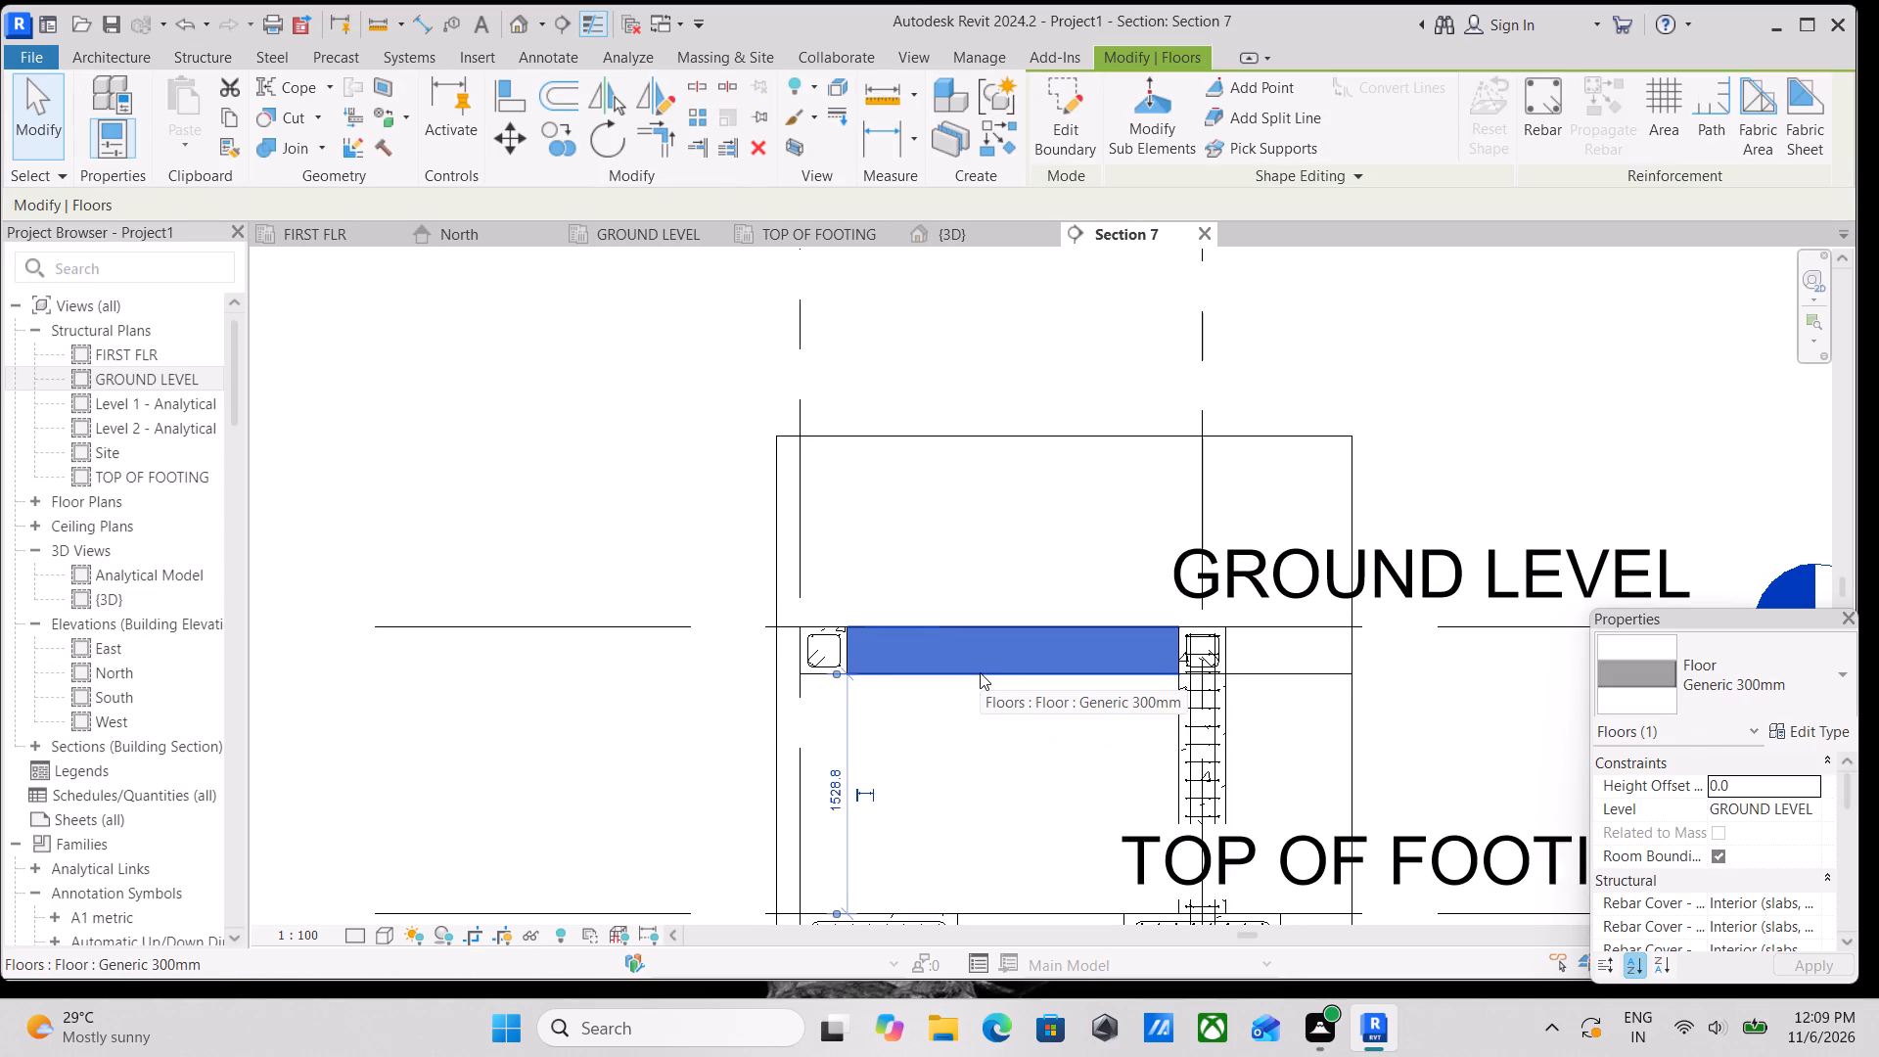
scroll(980, 672, "down", 4)
middle_click_drag(971, 660, 999, 766, "shift")
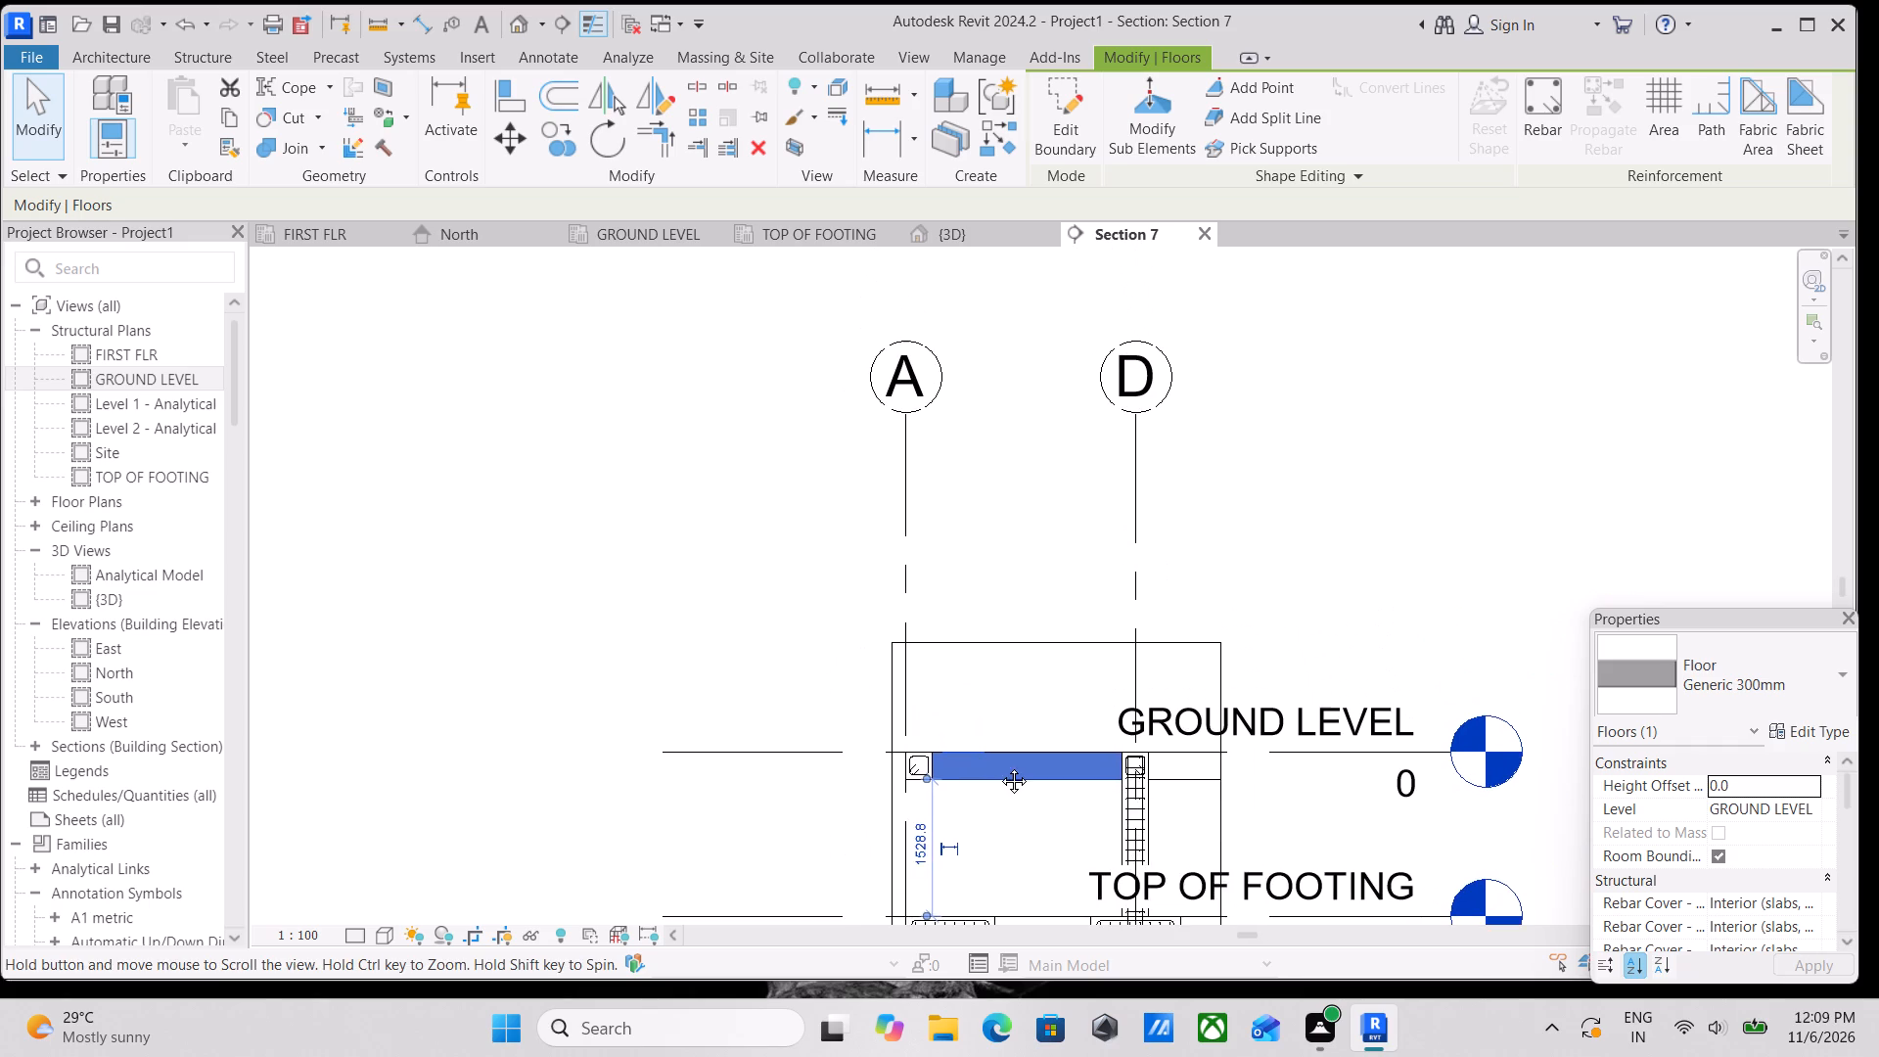
middle_click_drag(999, 766, 999, 699, "shift")
scroll(999, 699, "up", 6)
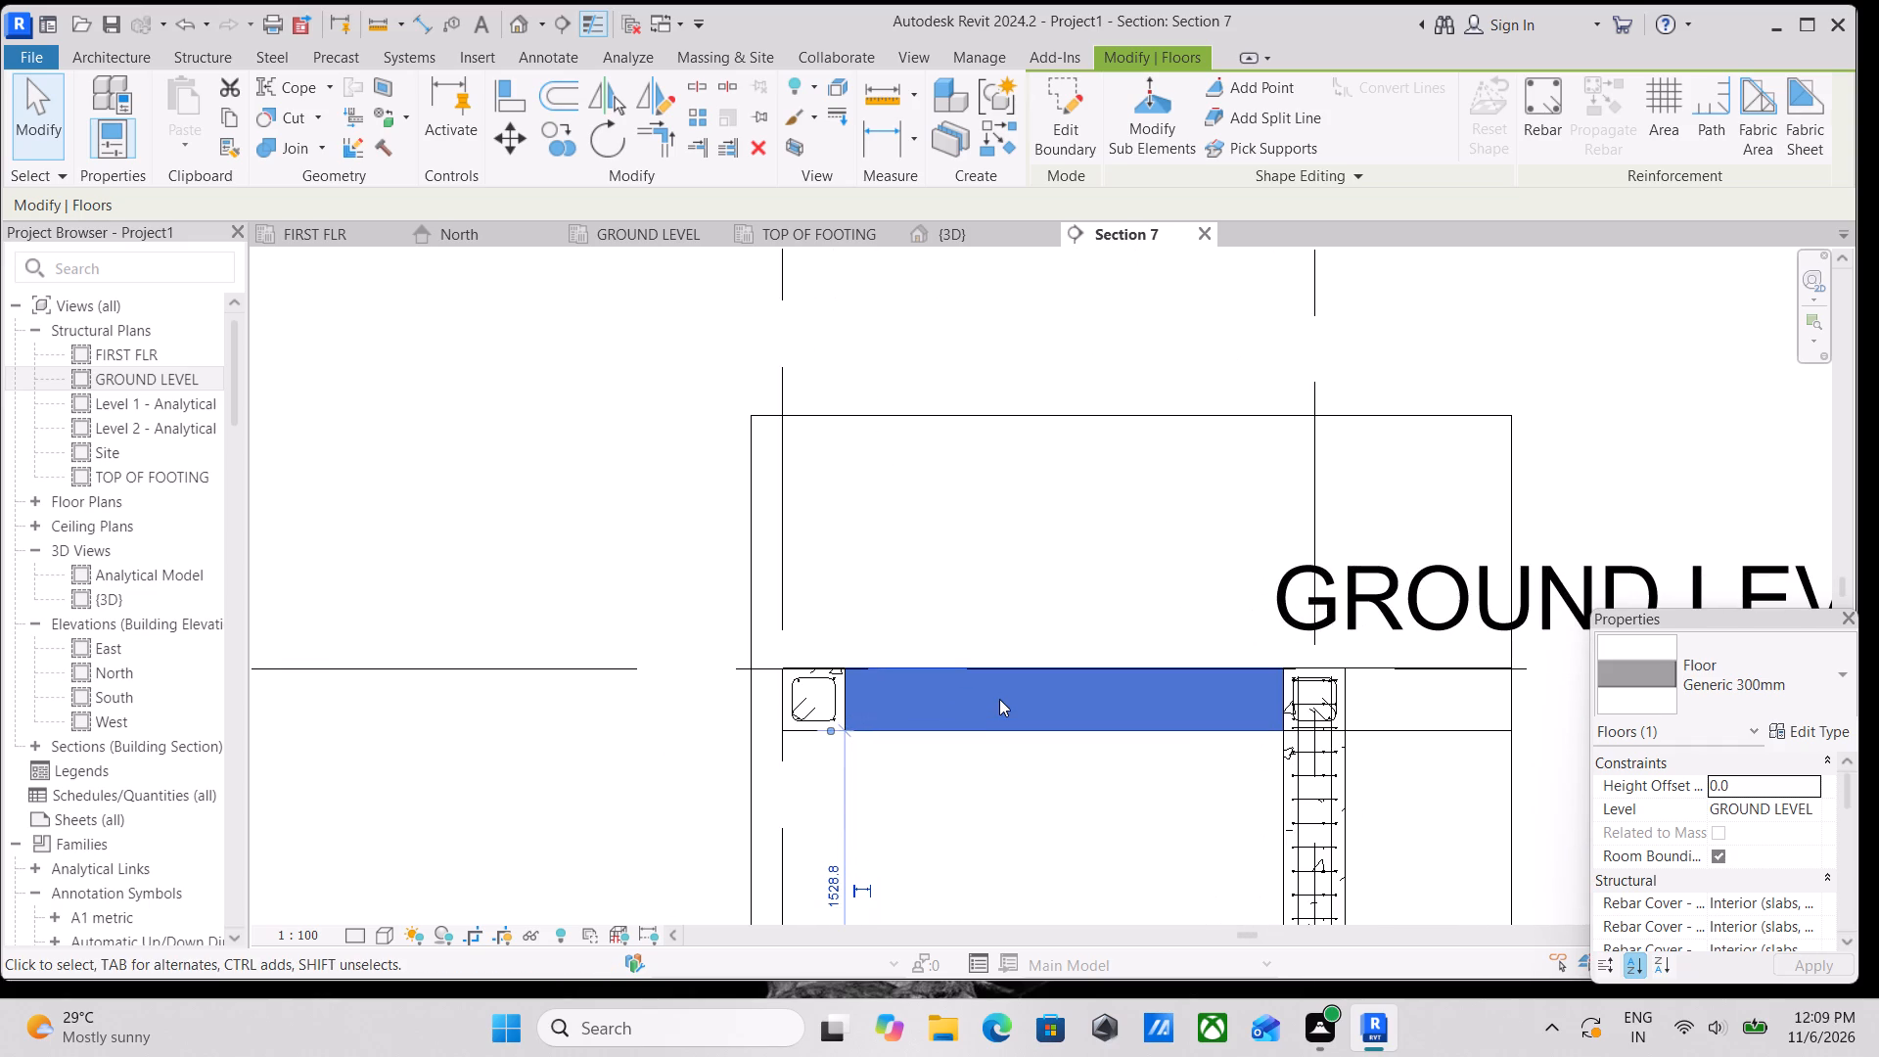
key("Escape")
scroll(998, 694, "down", 1)
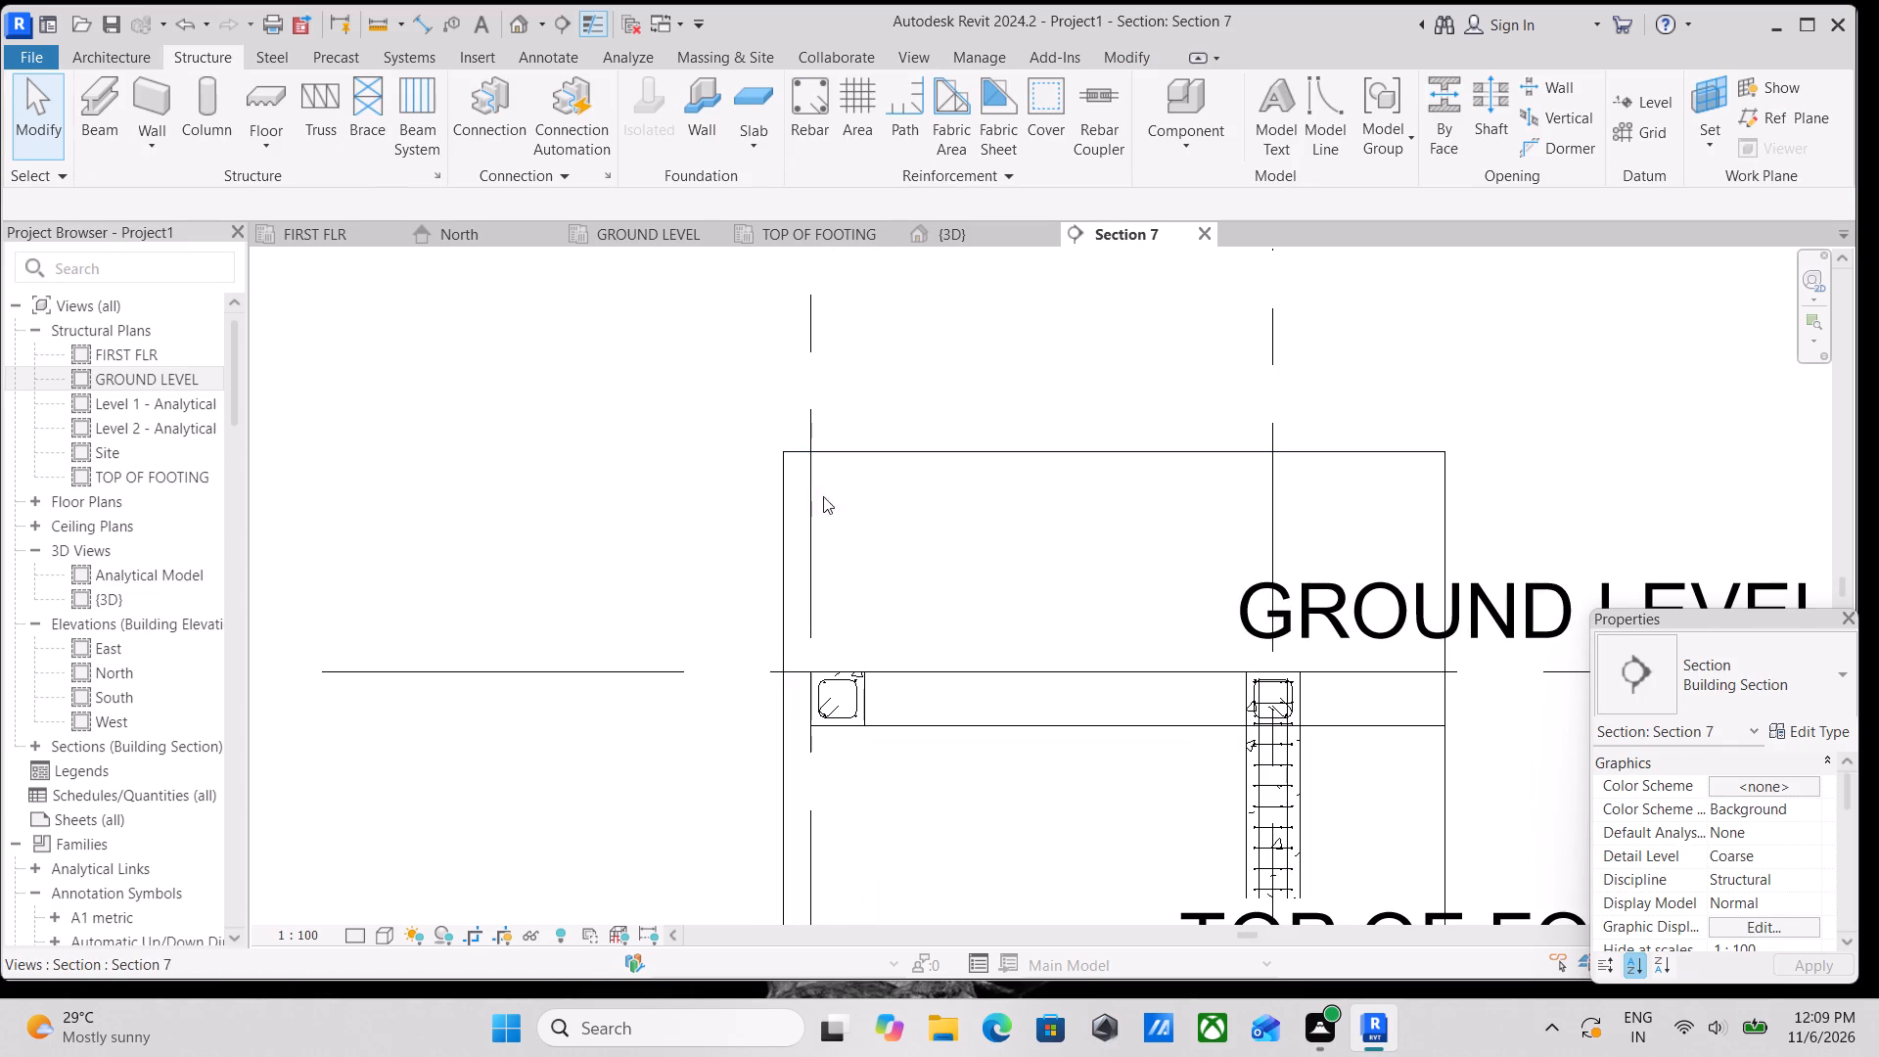
Raise the upper edge of Section 7's crop region further above GROUND LEVEL.
left_click(948, 458)
left_click_drag(1120, 456, 1119, 428)
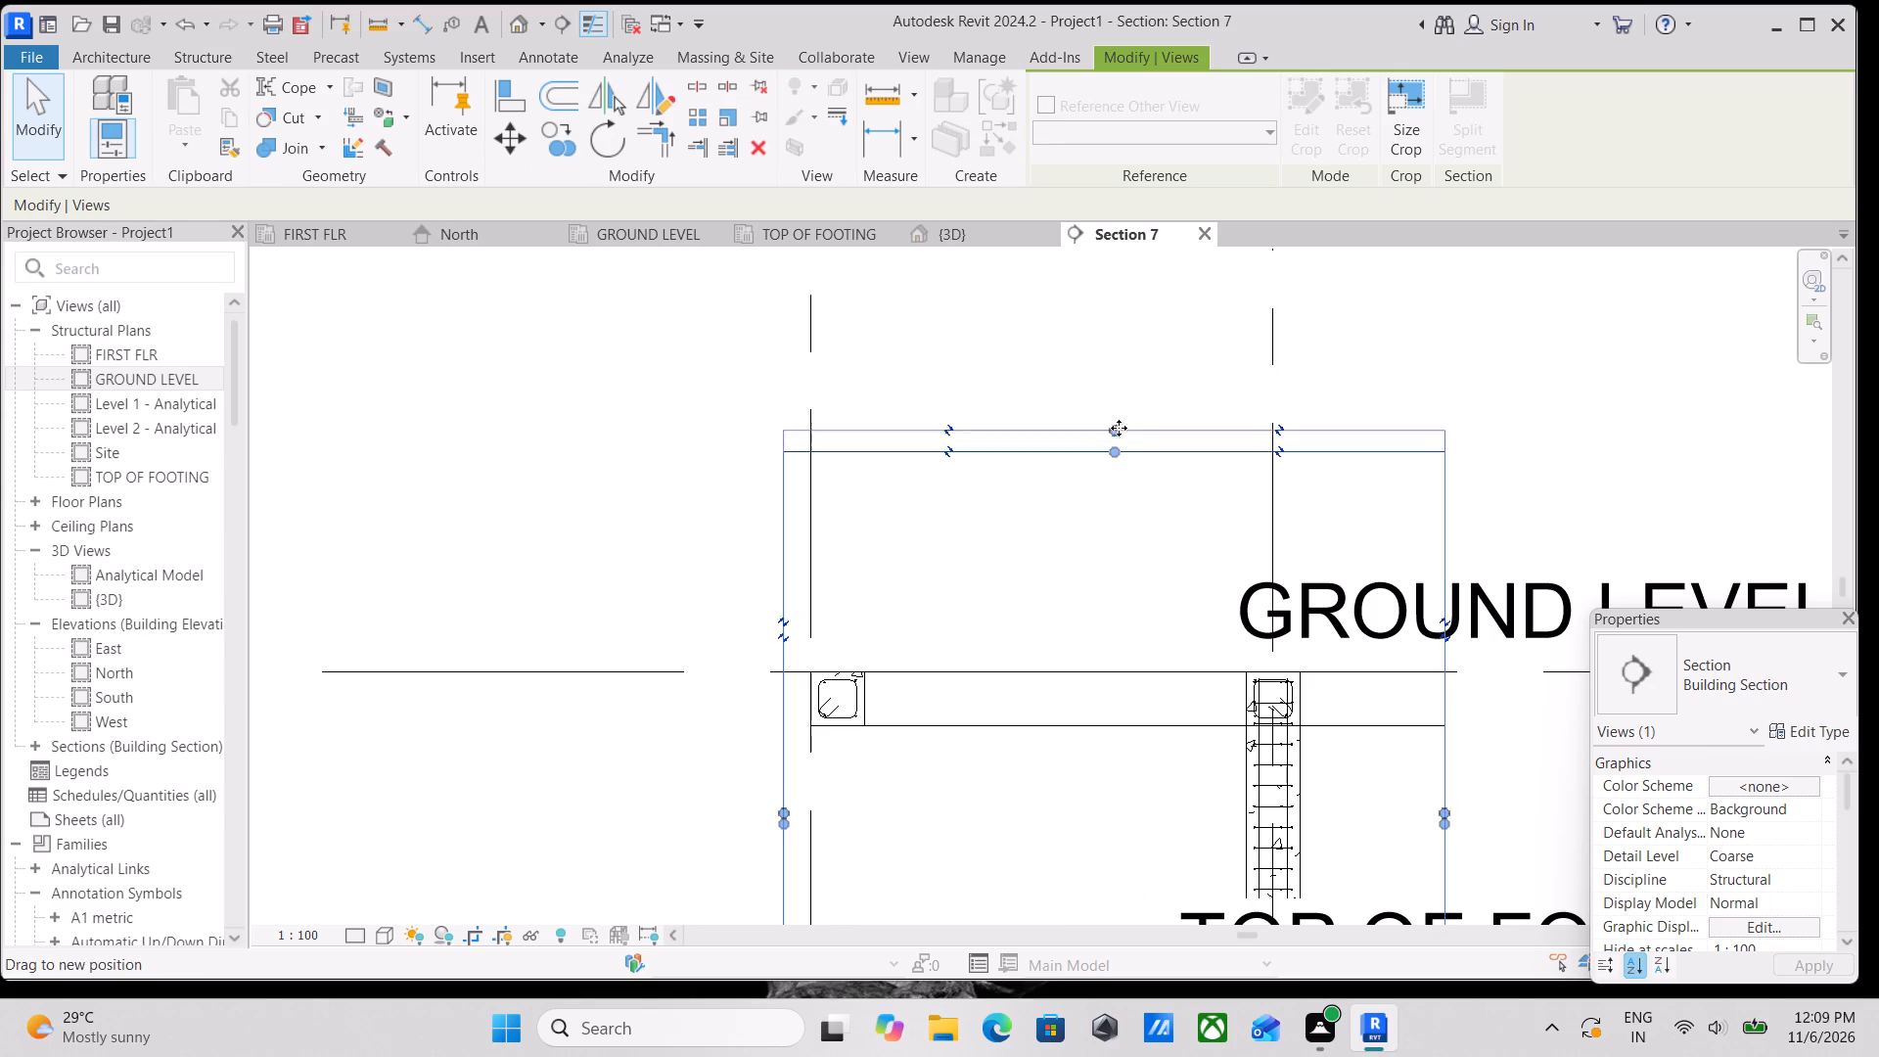
left_click_drag(1119, 428, 1120, 391)
Inspect the Generic 300mm slab in Section 7 and review its constraint, structural, dimension and phasing properties.
scroll(1007, 645, "down", 2)
middle_click_drag(1007, 645, 651, 600)
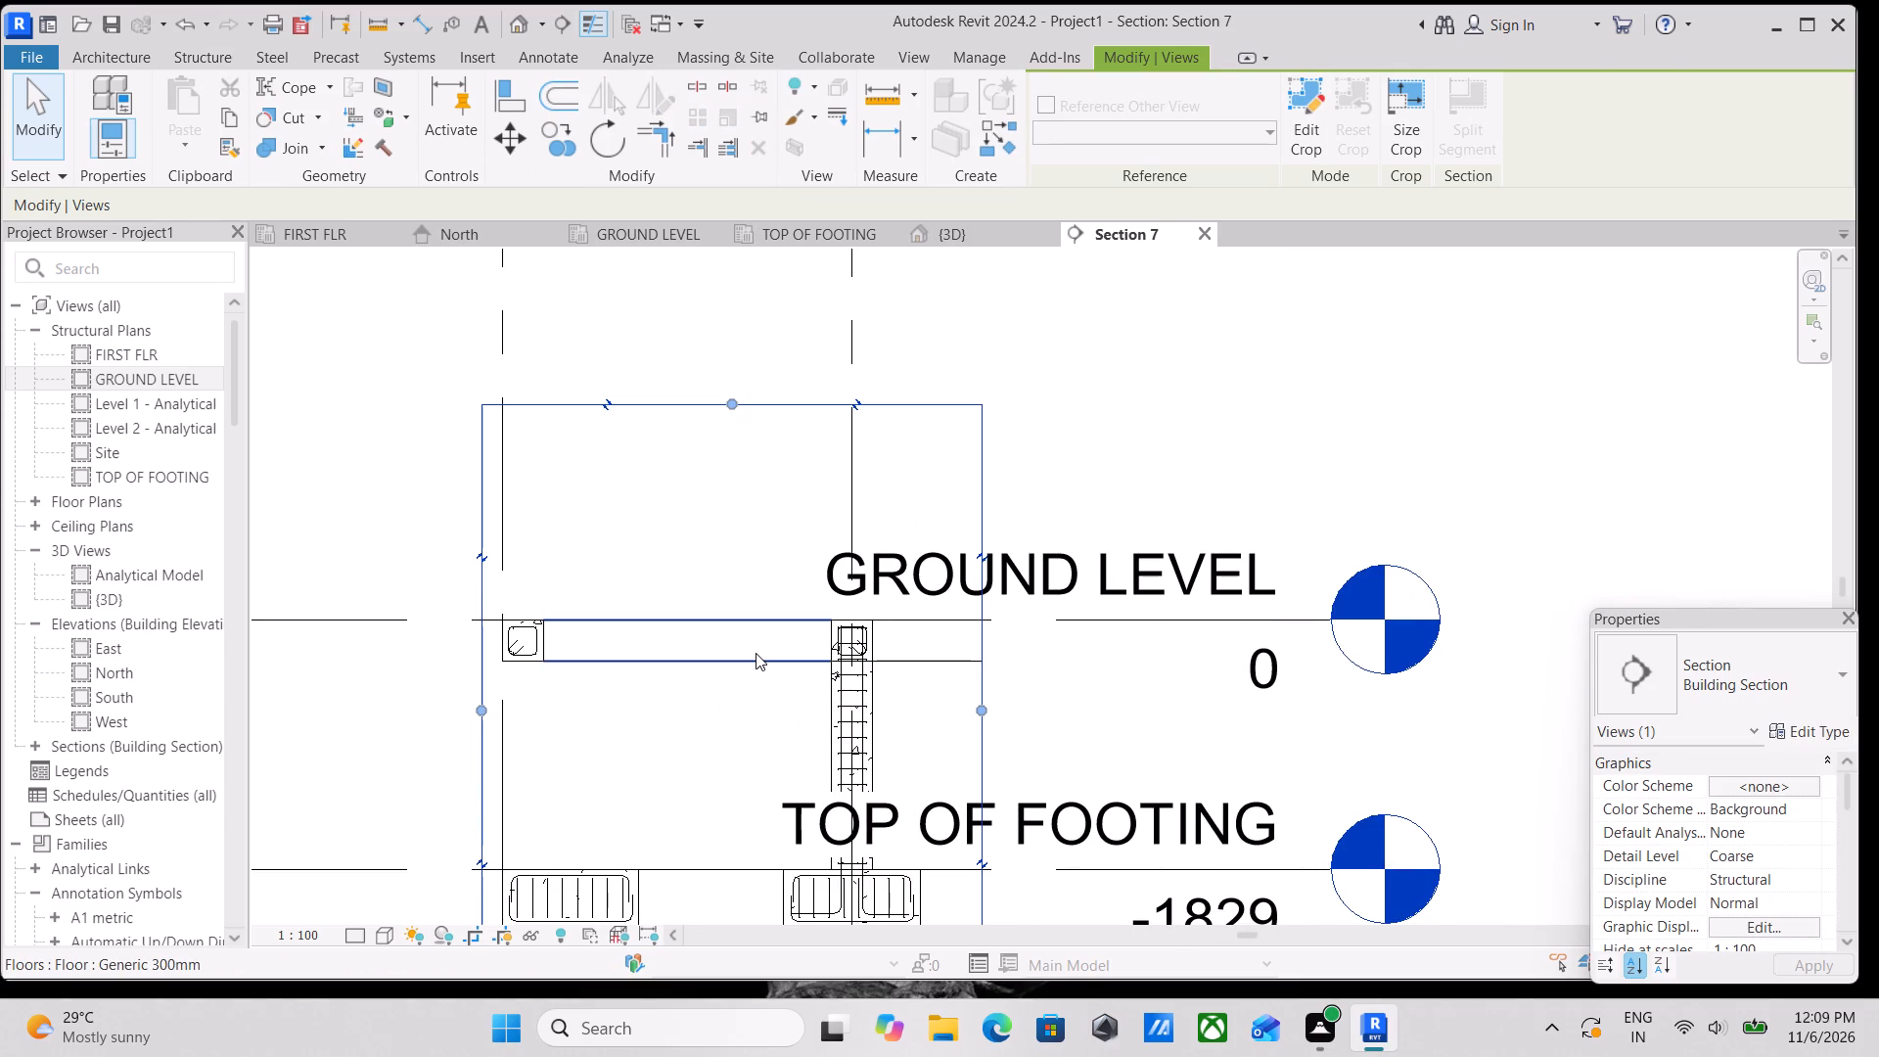
double_click(756, 653)
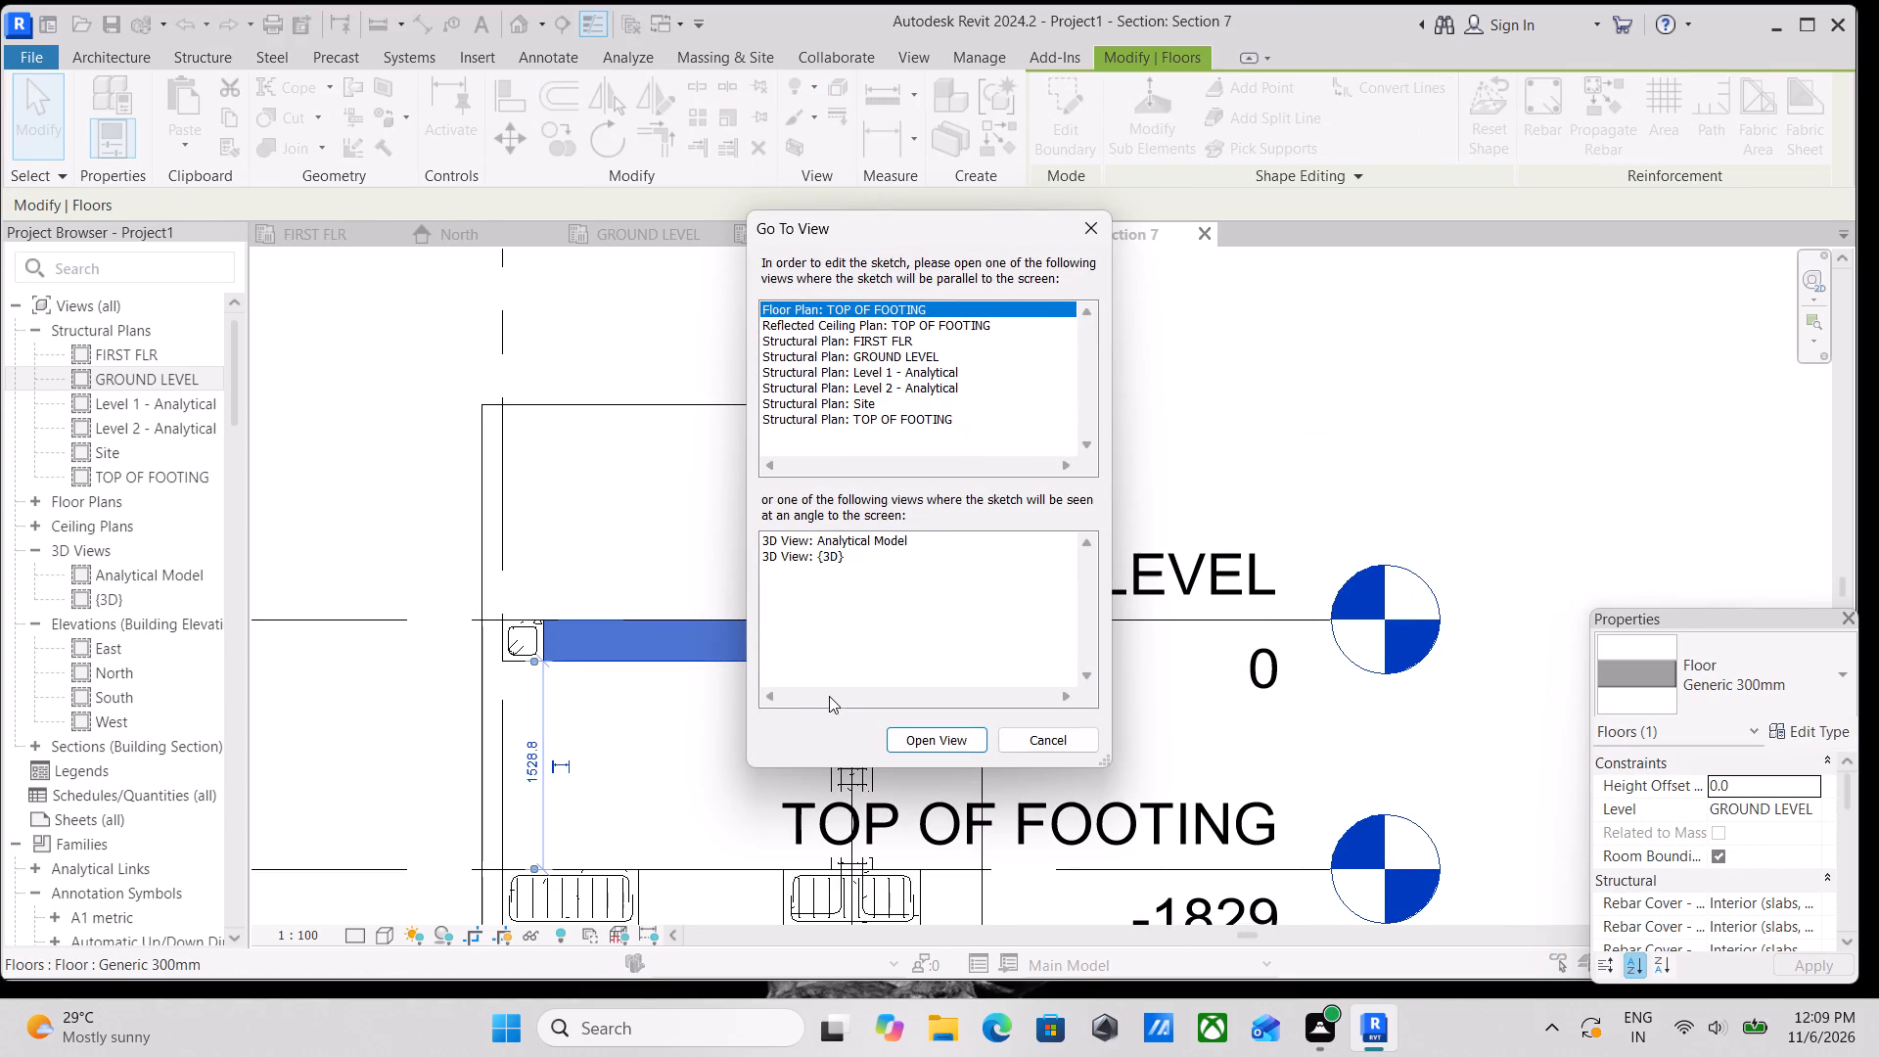
left_click(1082, 220)
scroll(568, 651, "up", 2)
middle_click_drag(585, 687, 660, 737)
scroll(621, 714, "up", 1)
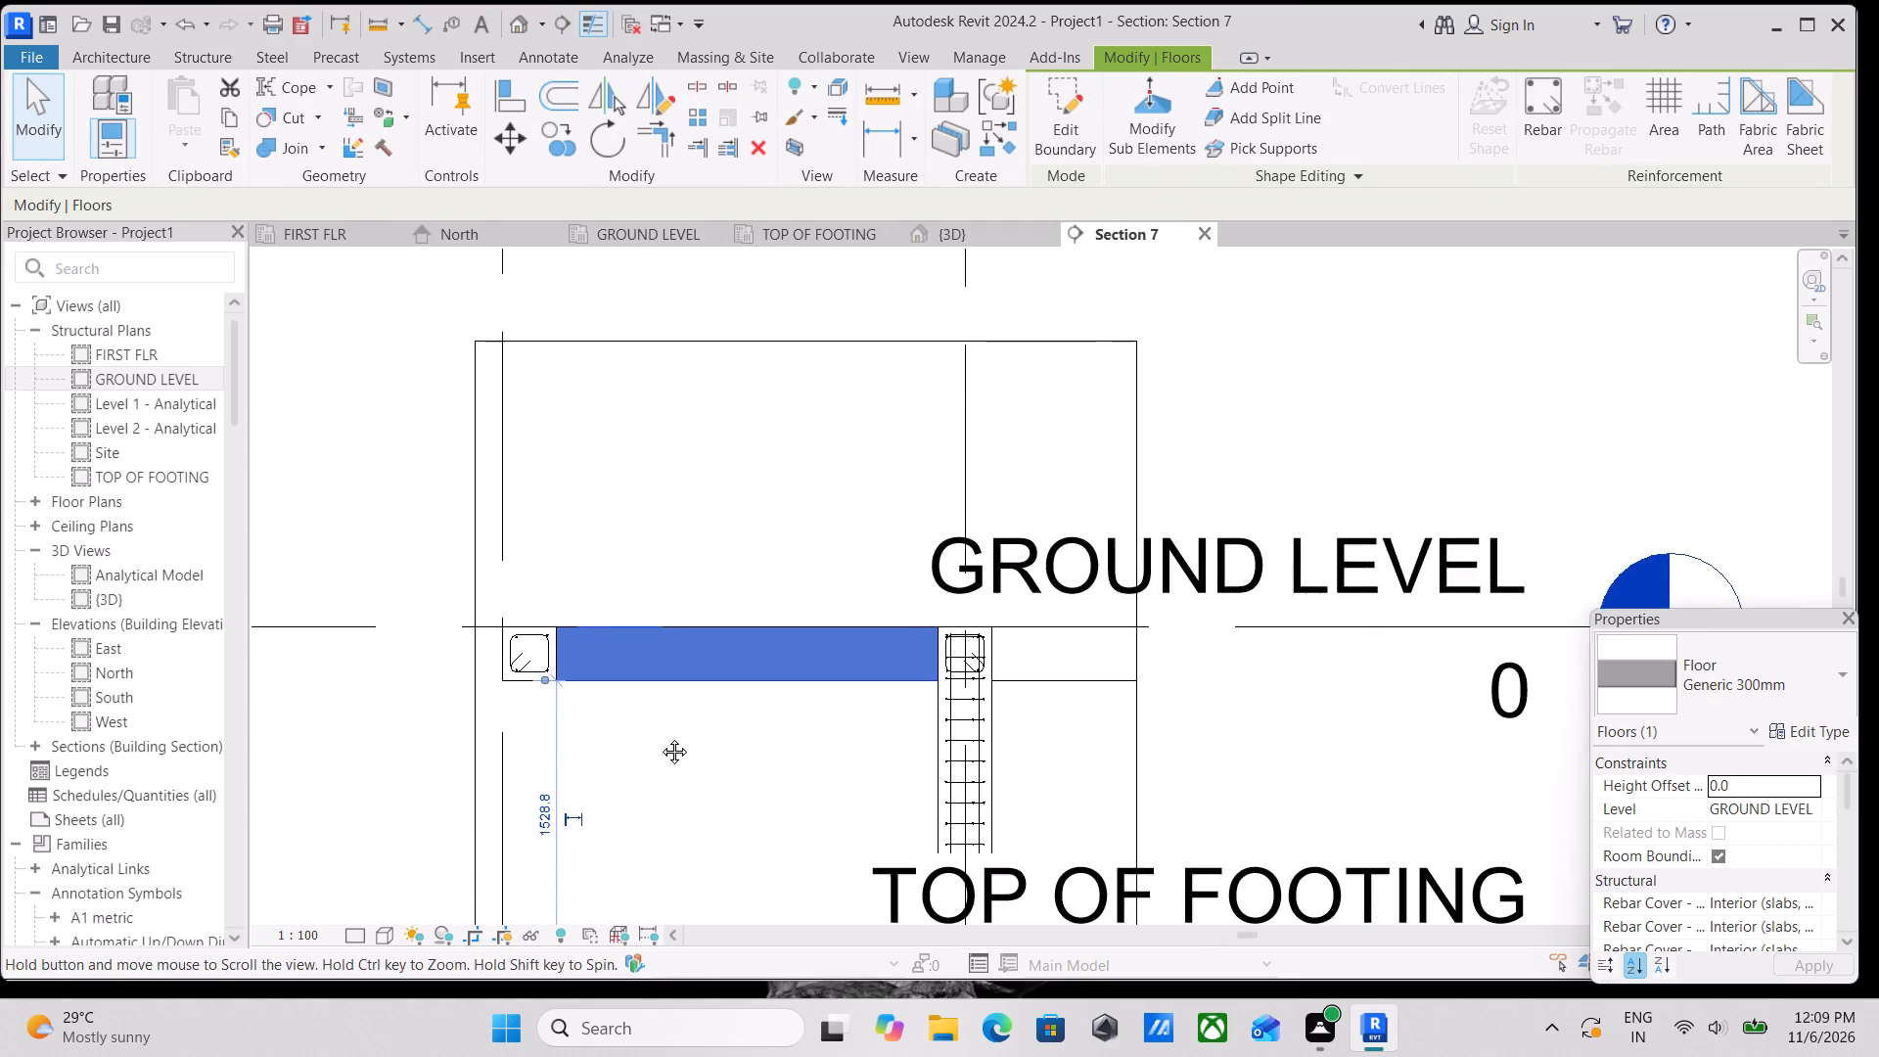
middle_click_drag(660, 737, 761, 764)
key("Escape")
key("Escape")
scroll(697, 674, "up", 2)
left_click(776, 677)
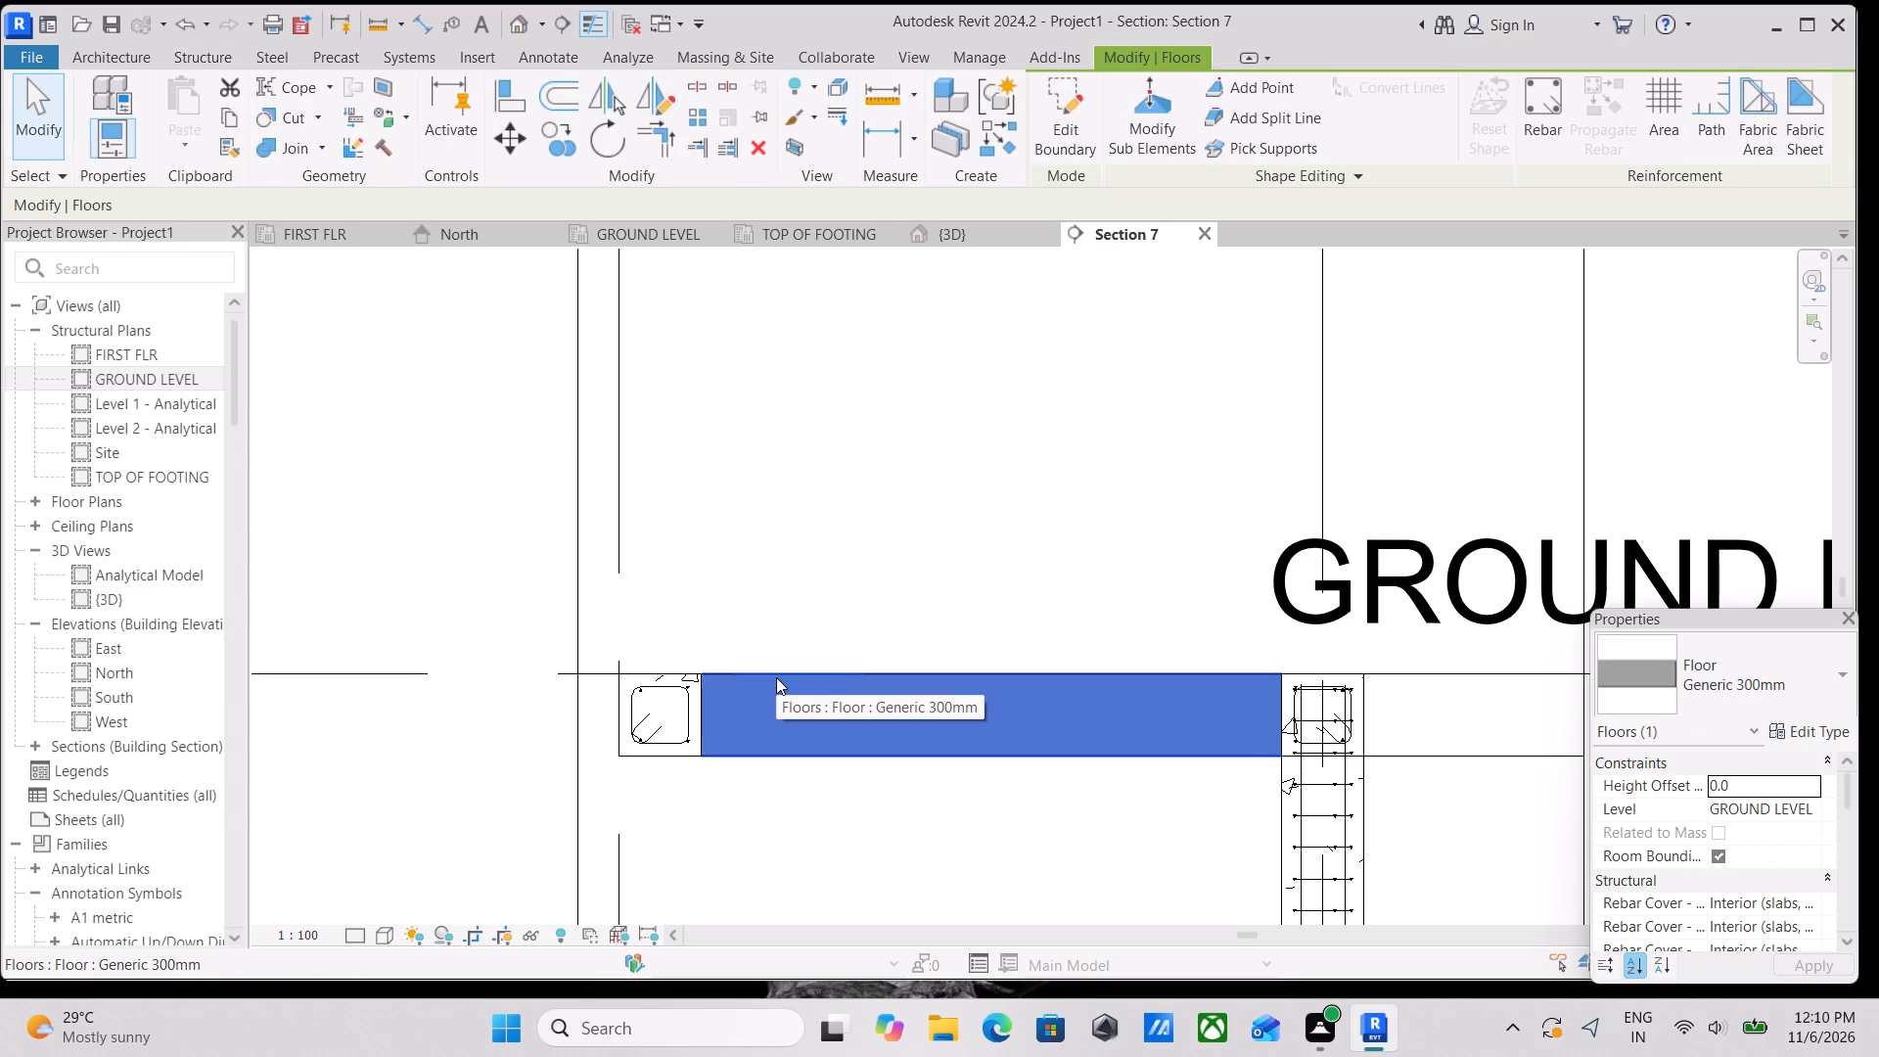
scroll(1649, 869, "down", 2)
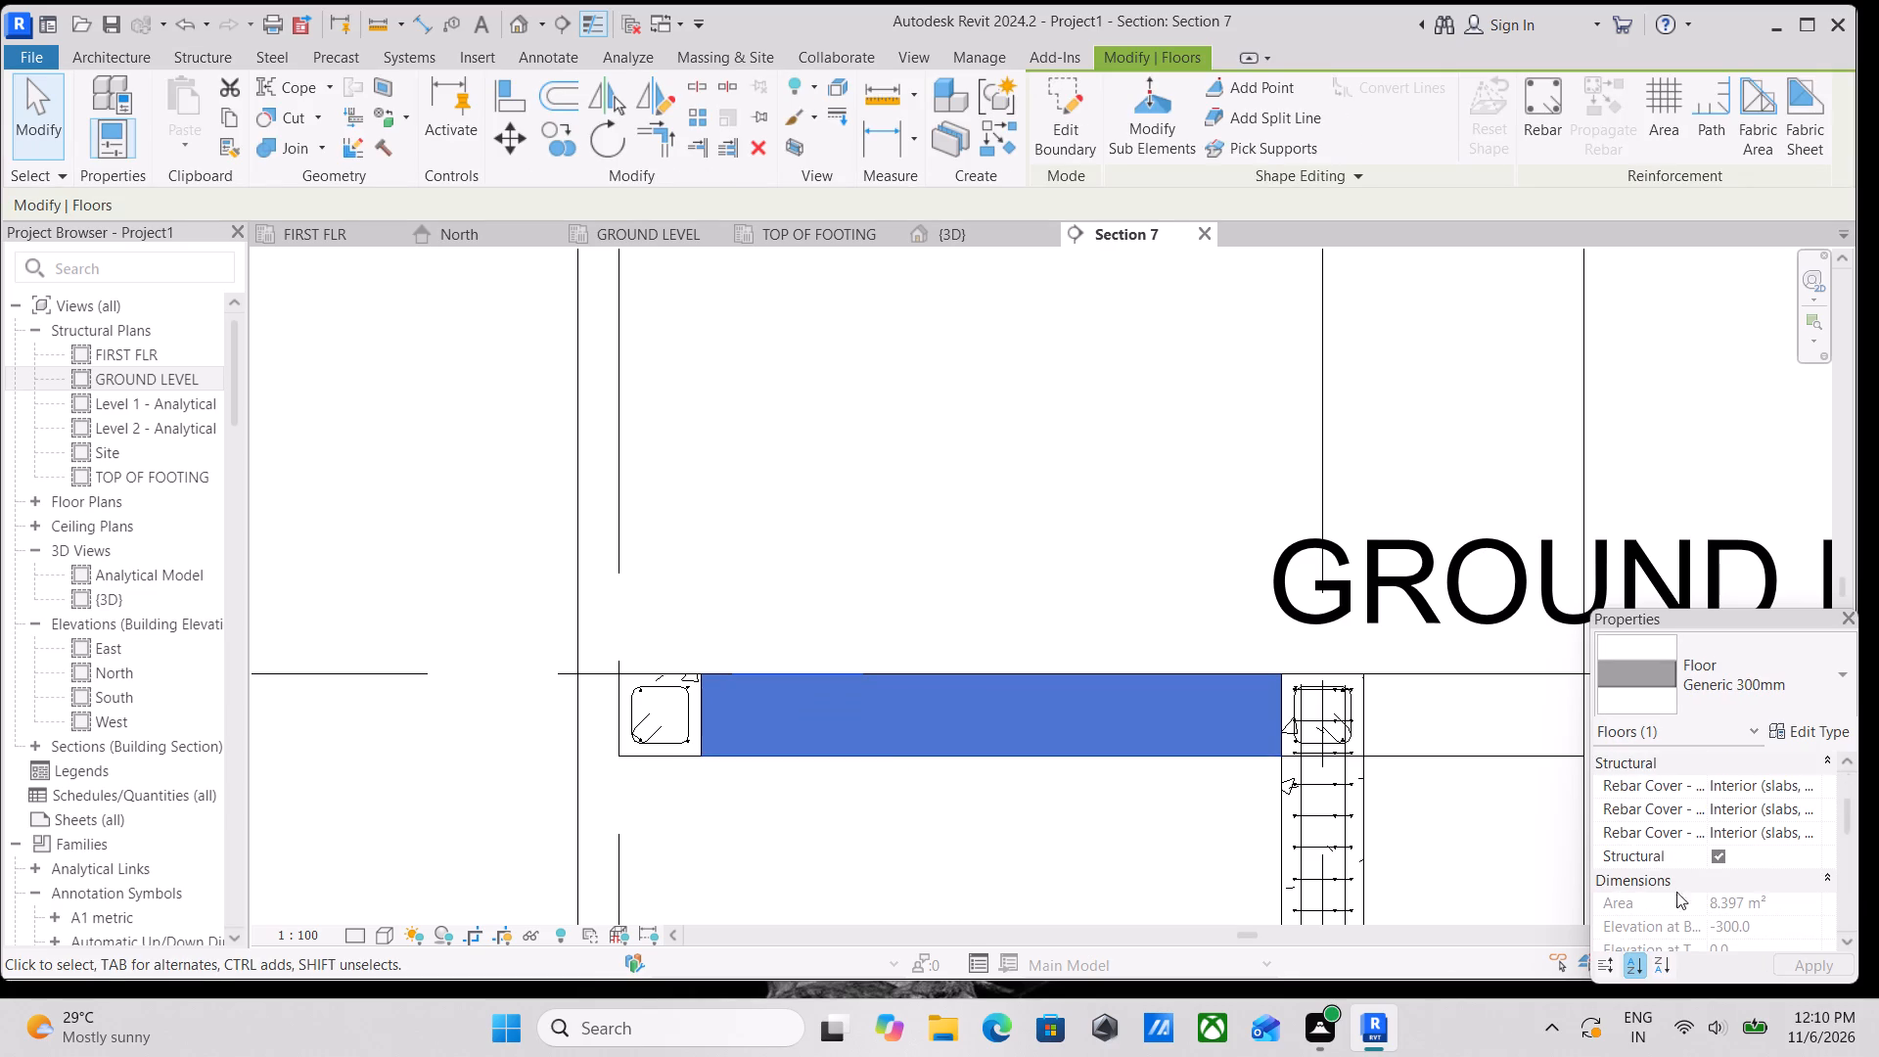
scroll(1699, 899, "up", 2)
scroll(1699, 899, "down", 7)
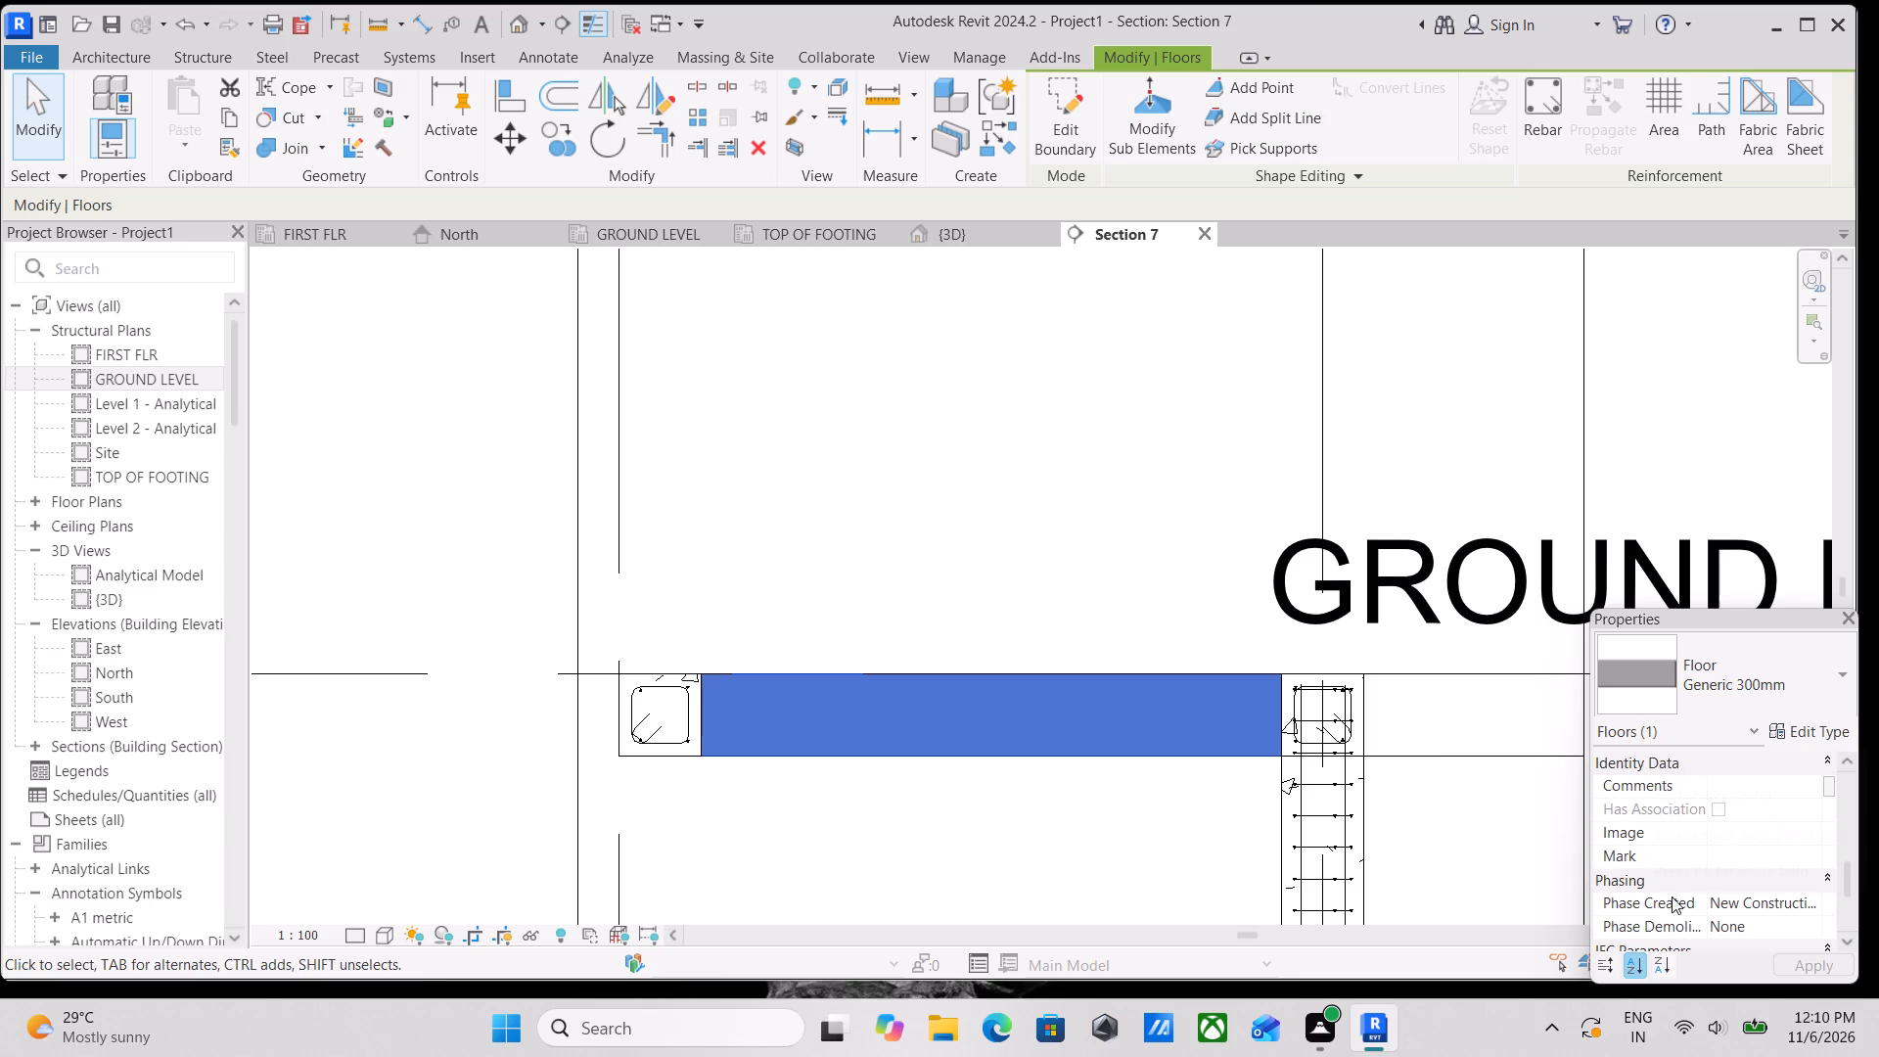
key("Escape")
Sketch a 13M rebar hosted by the floor slab, starting with a horizontal 940 mm segment from the grid A beam face, 60 mm below the slab top.
middle_click_drag(790, 781, 885, 857)
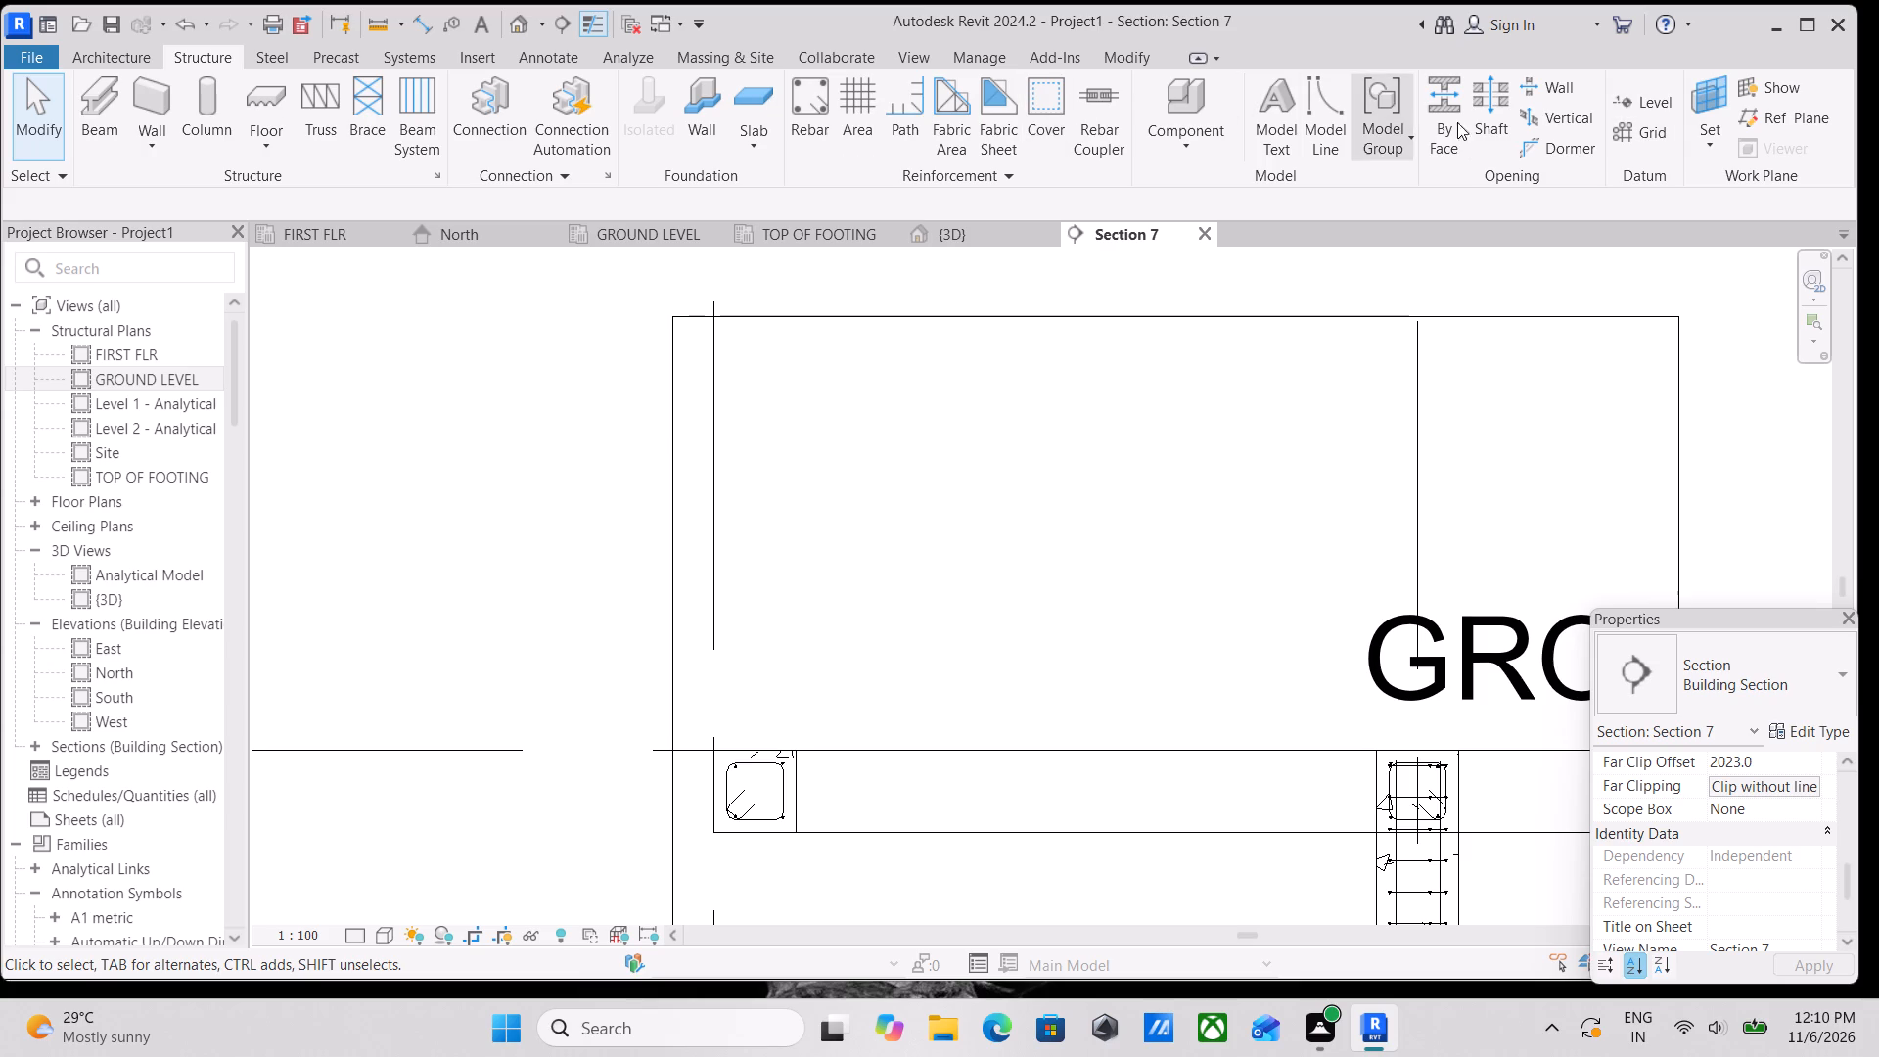
left_click(795, 115)
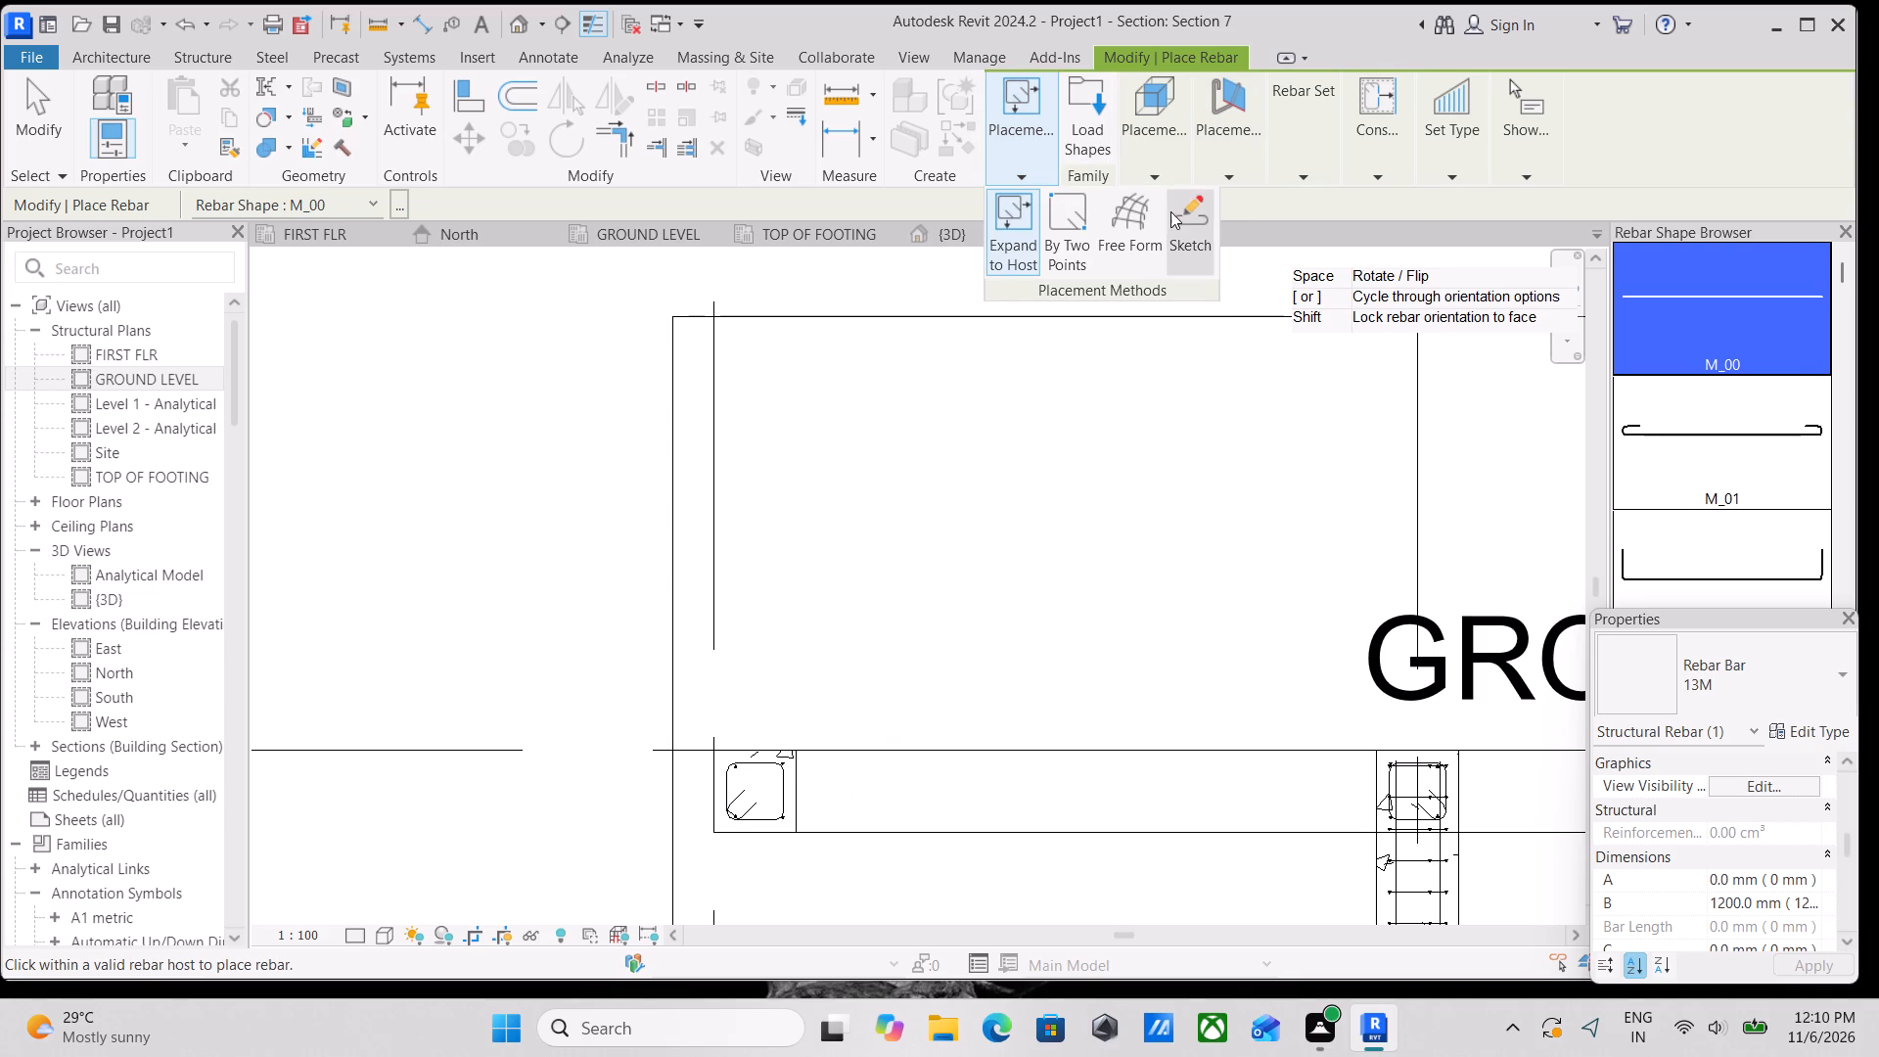
left_click(1183, 222)
scroll(862, 662, "up", 3)
middle_click_drag(898, 606, 1013, 423)
scroll(898, 606, "up", 1)
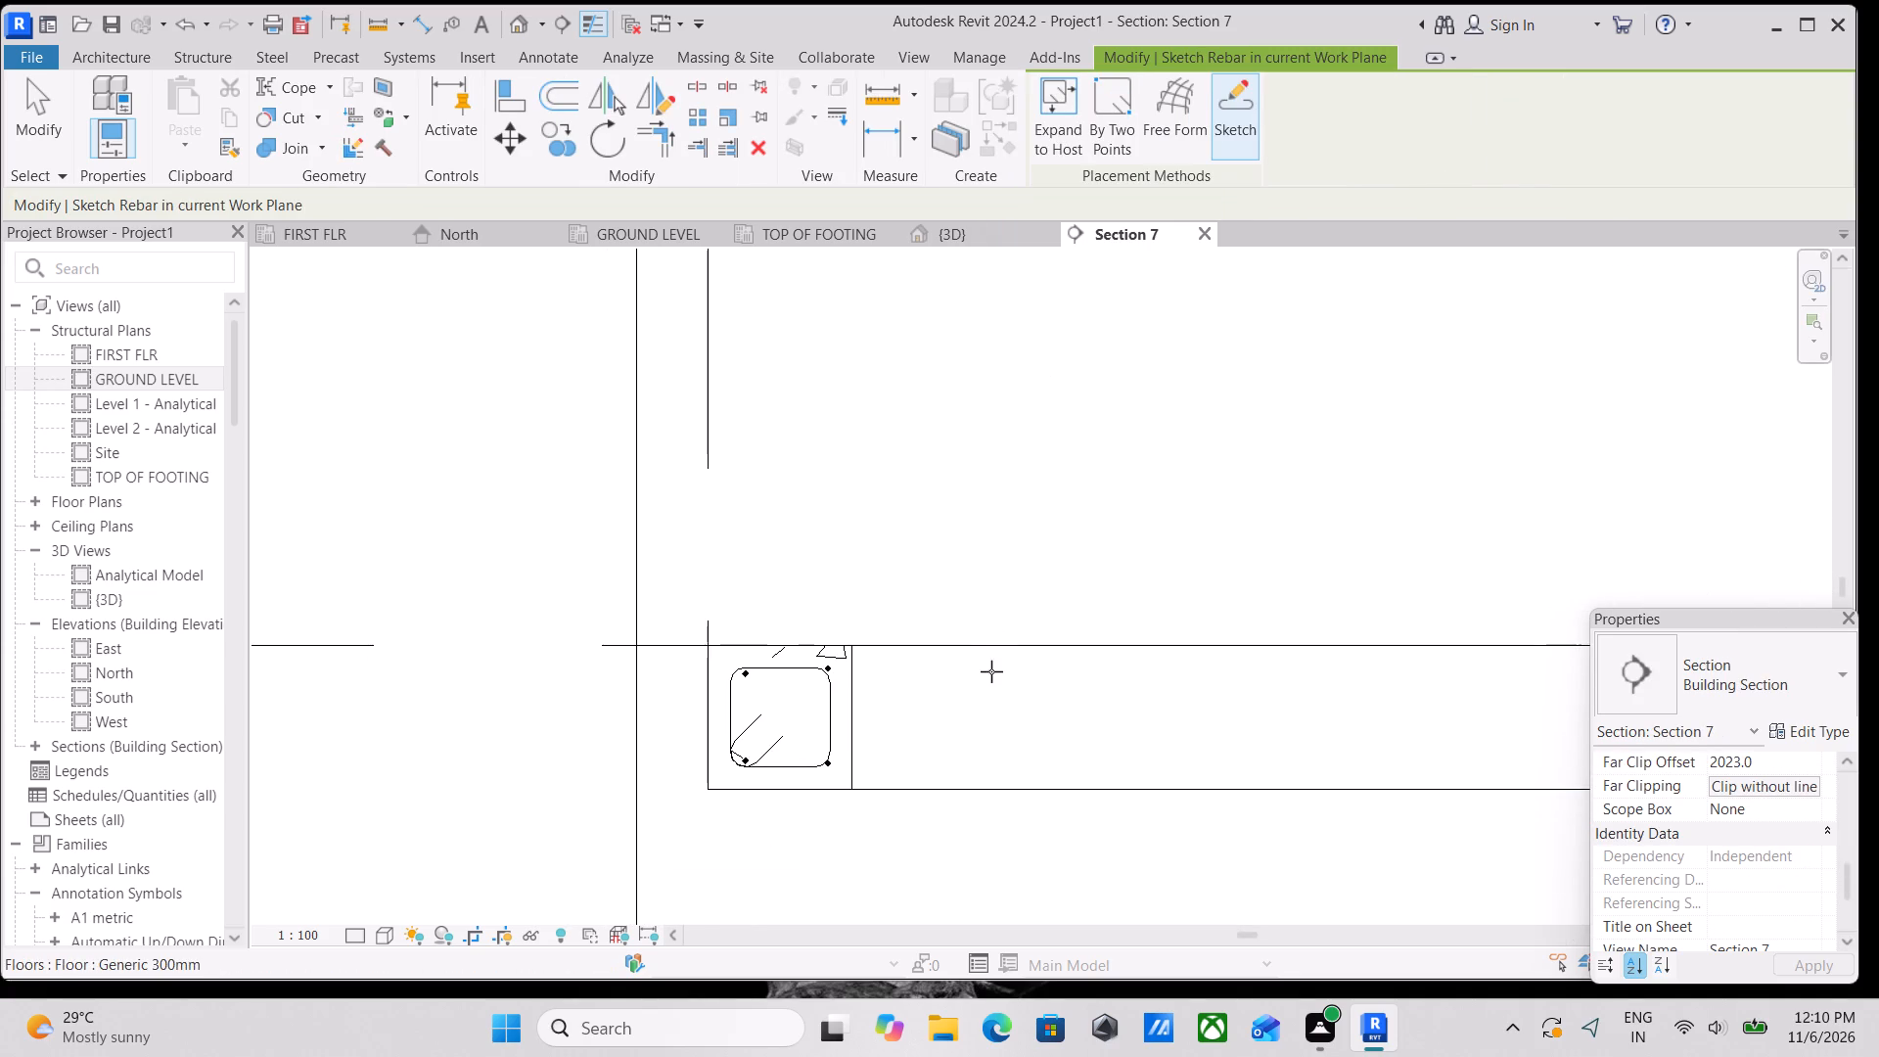
left_click(987, 649)
middle_click_drag(869, 659, 796, 561)
scroll(869, 659, "up", 1)
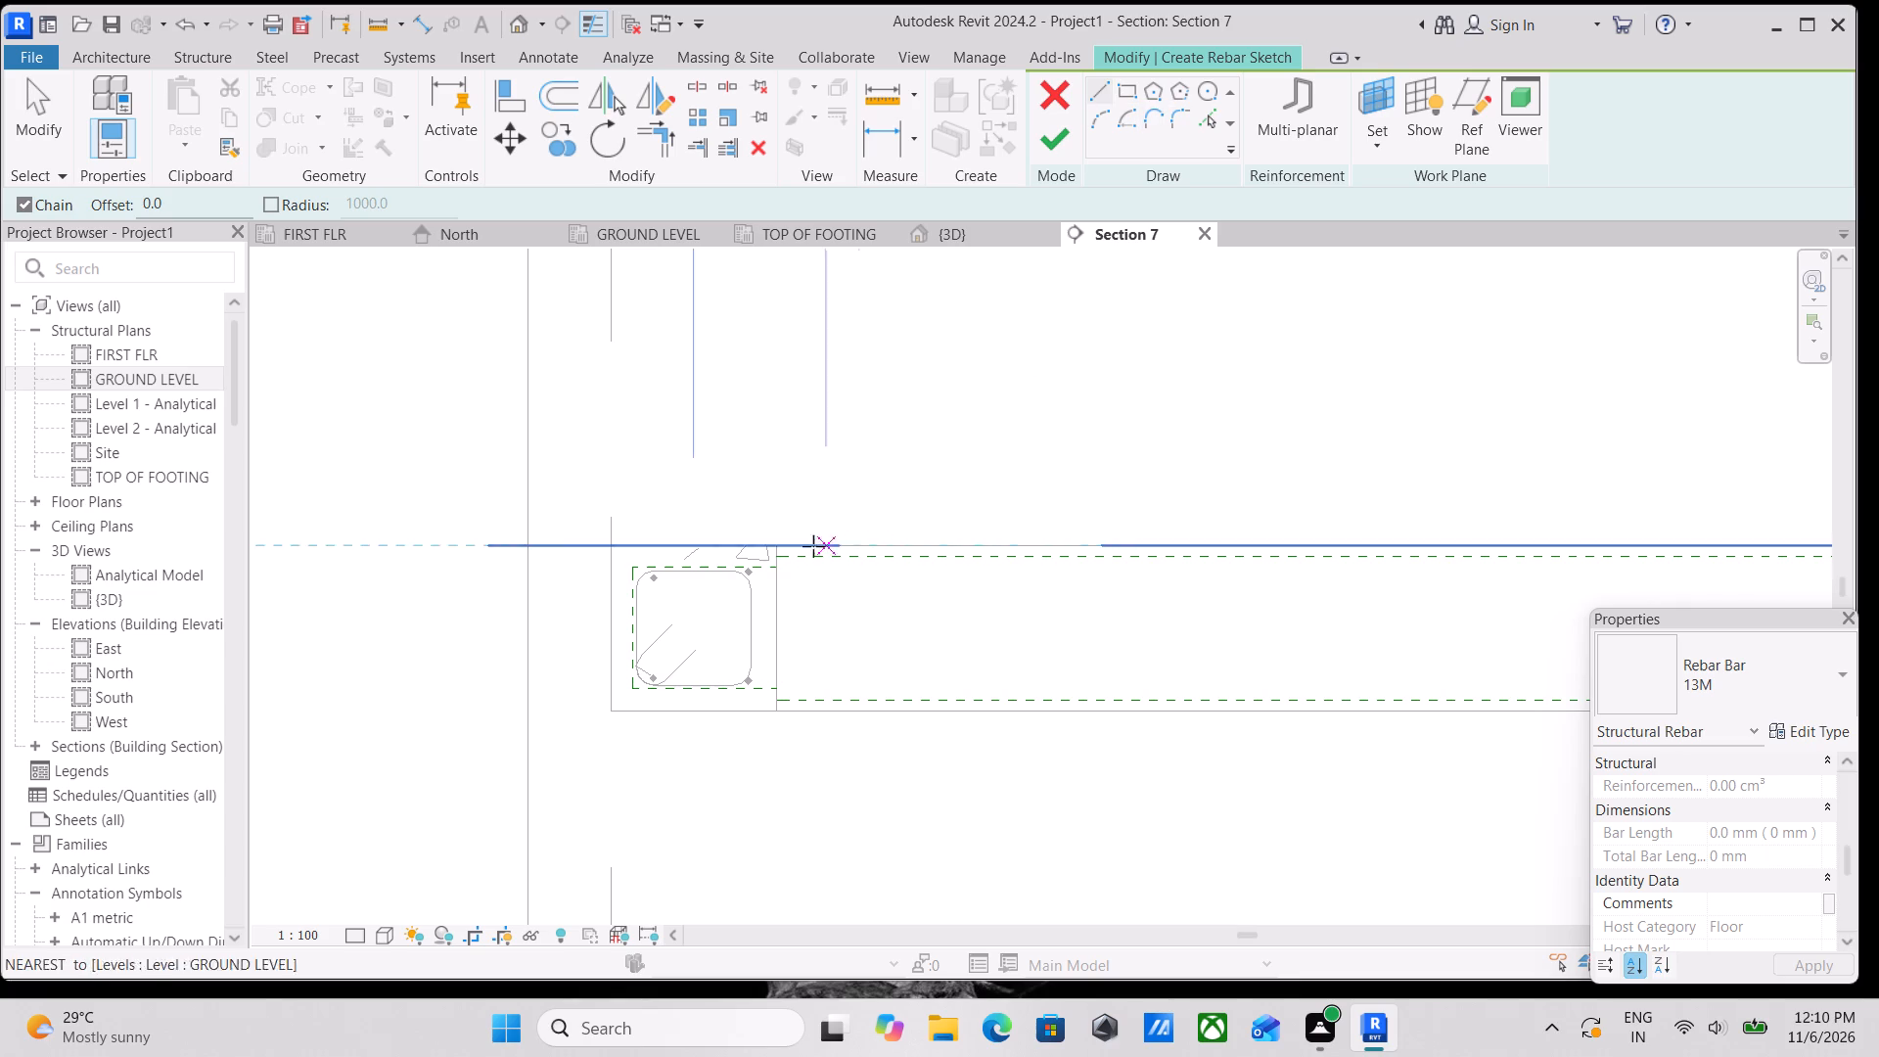
scroll(778, 578, "up", 3)
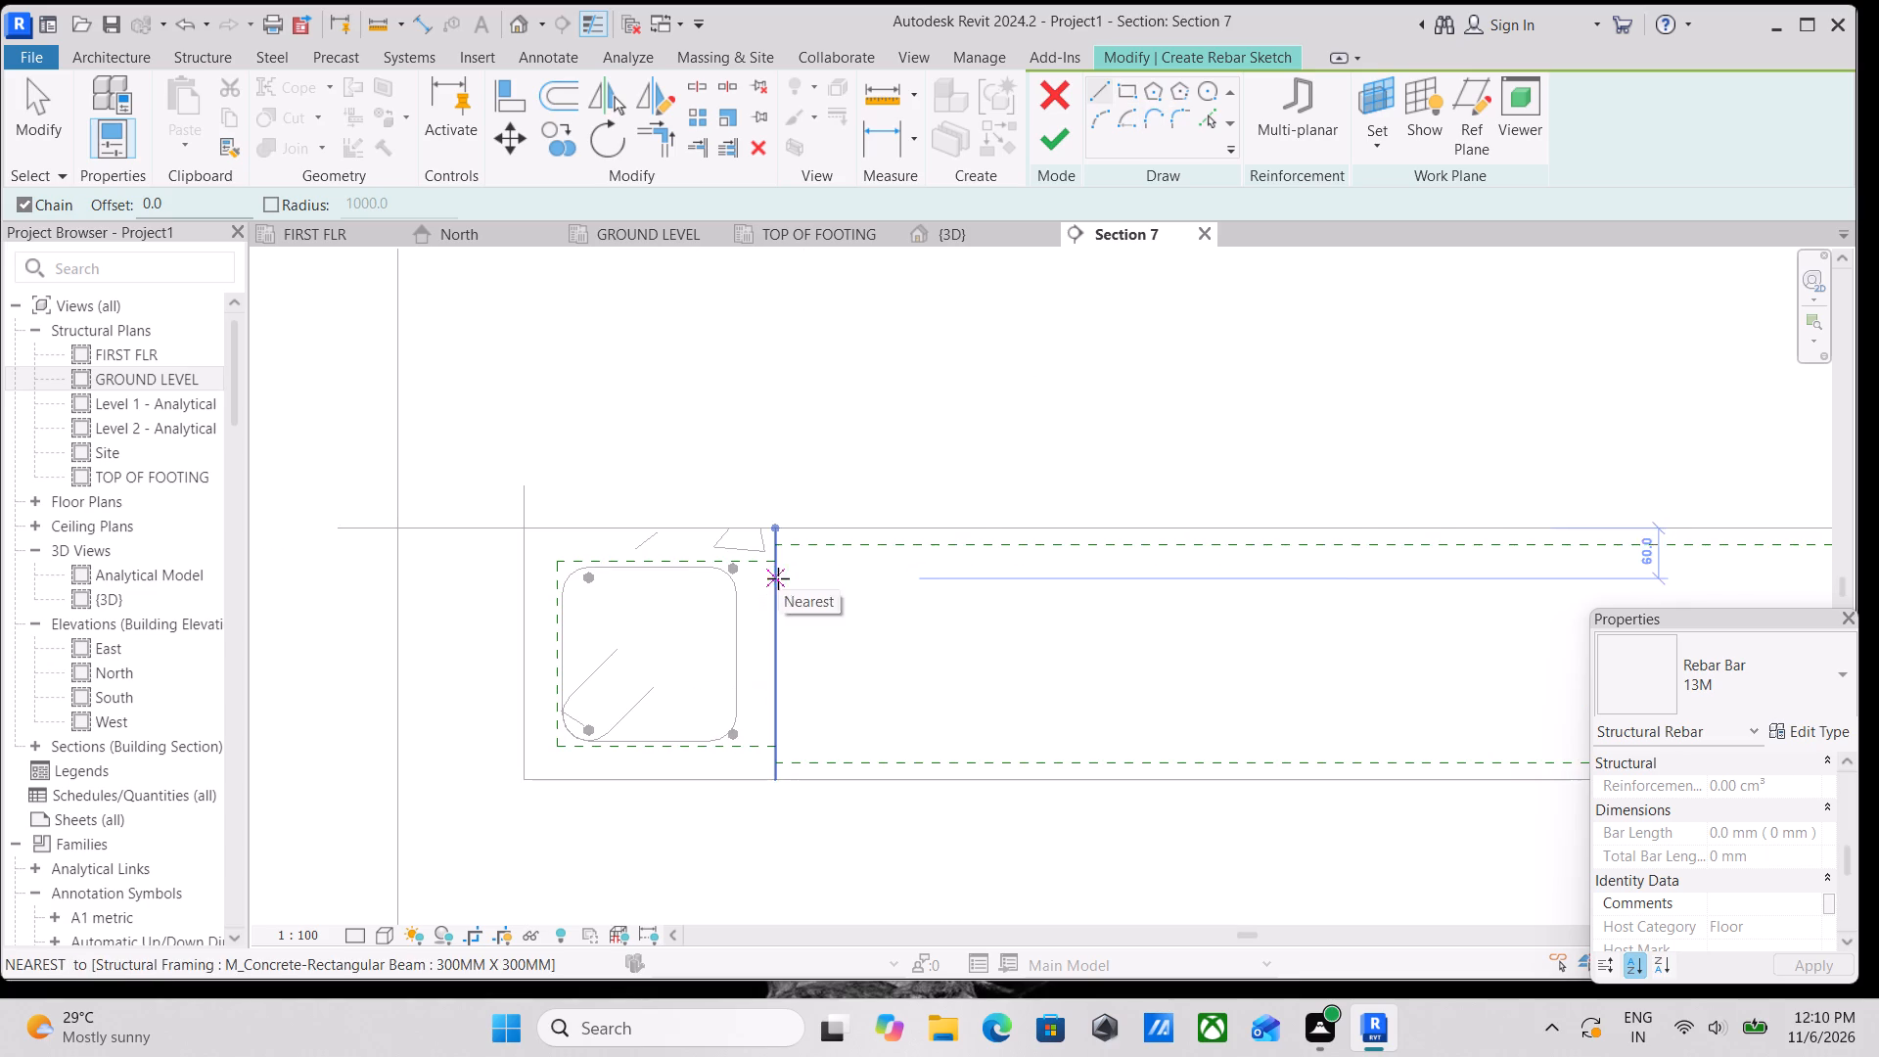
left_click(778, 578)
middle_click_drag(1203, 606, 1032, 504)
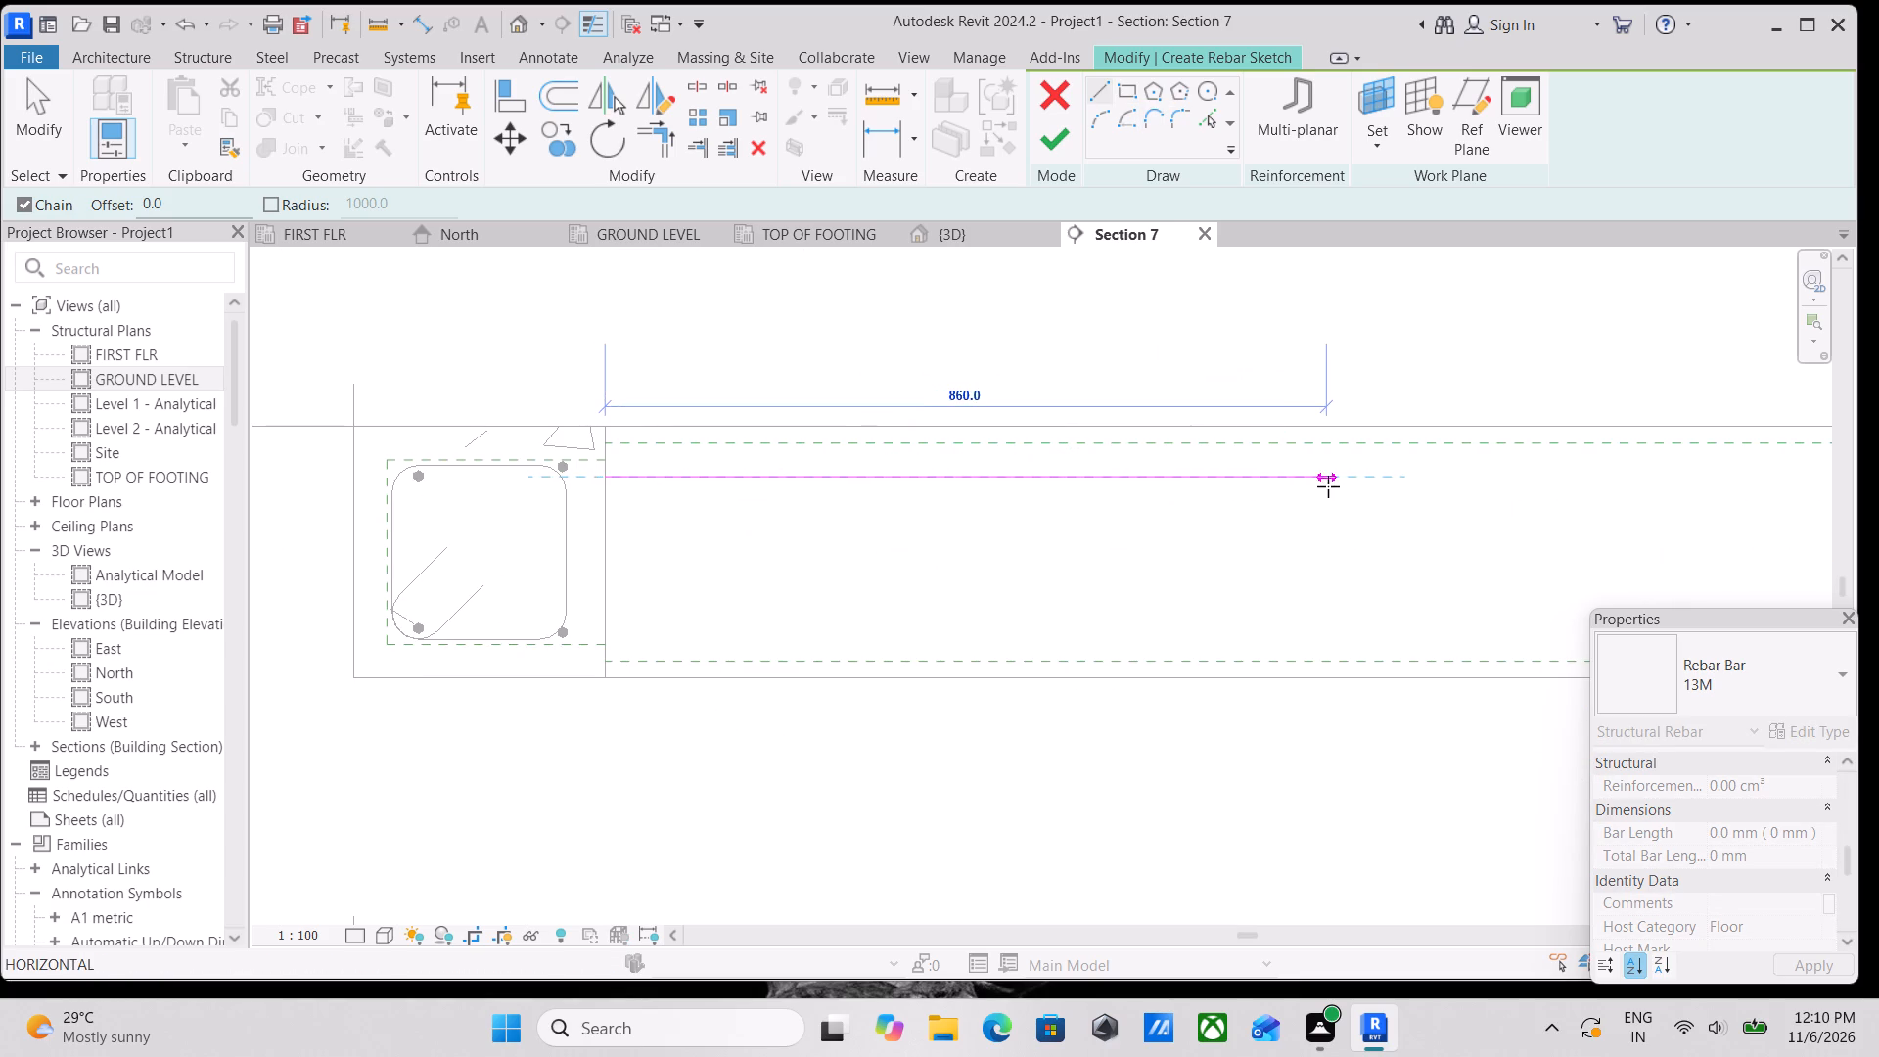
middle_click_drag(1328, 486, 1111, 474)
left_click(1181, 474)
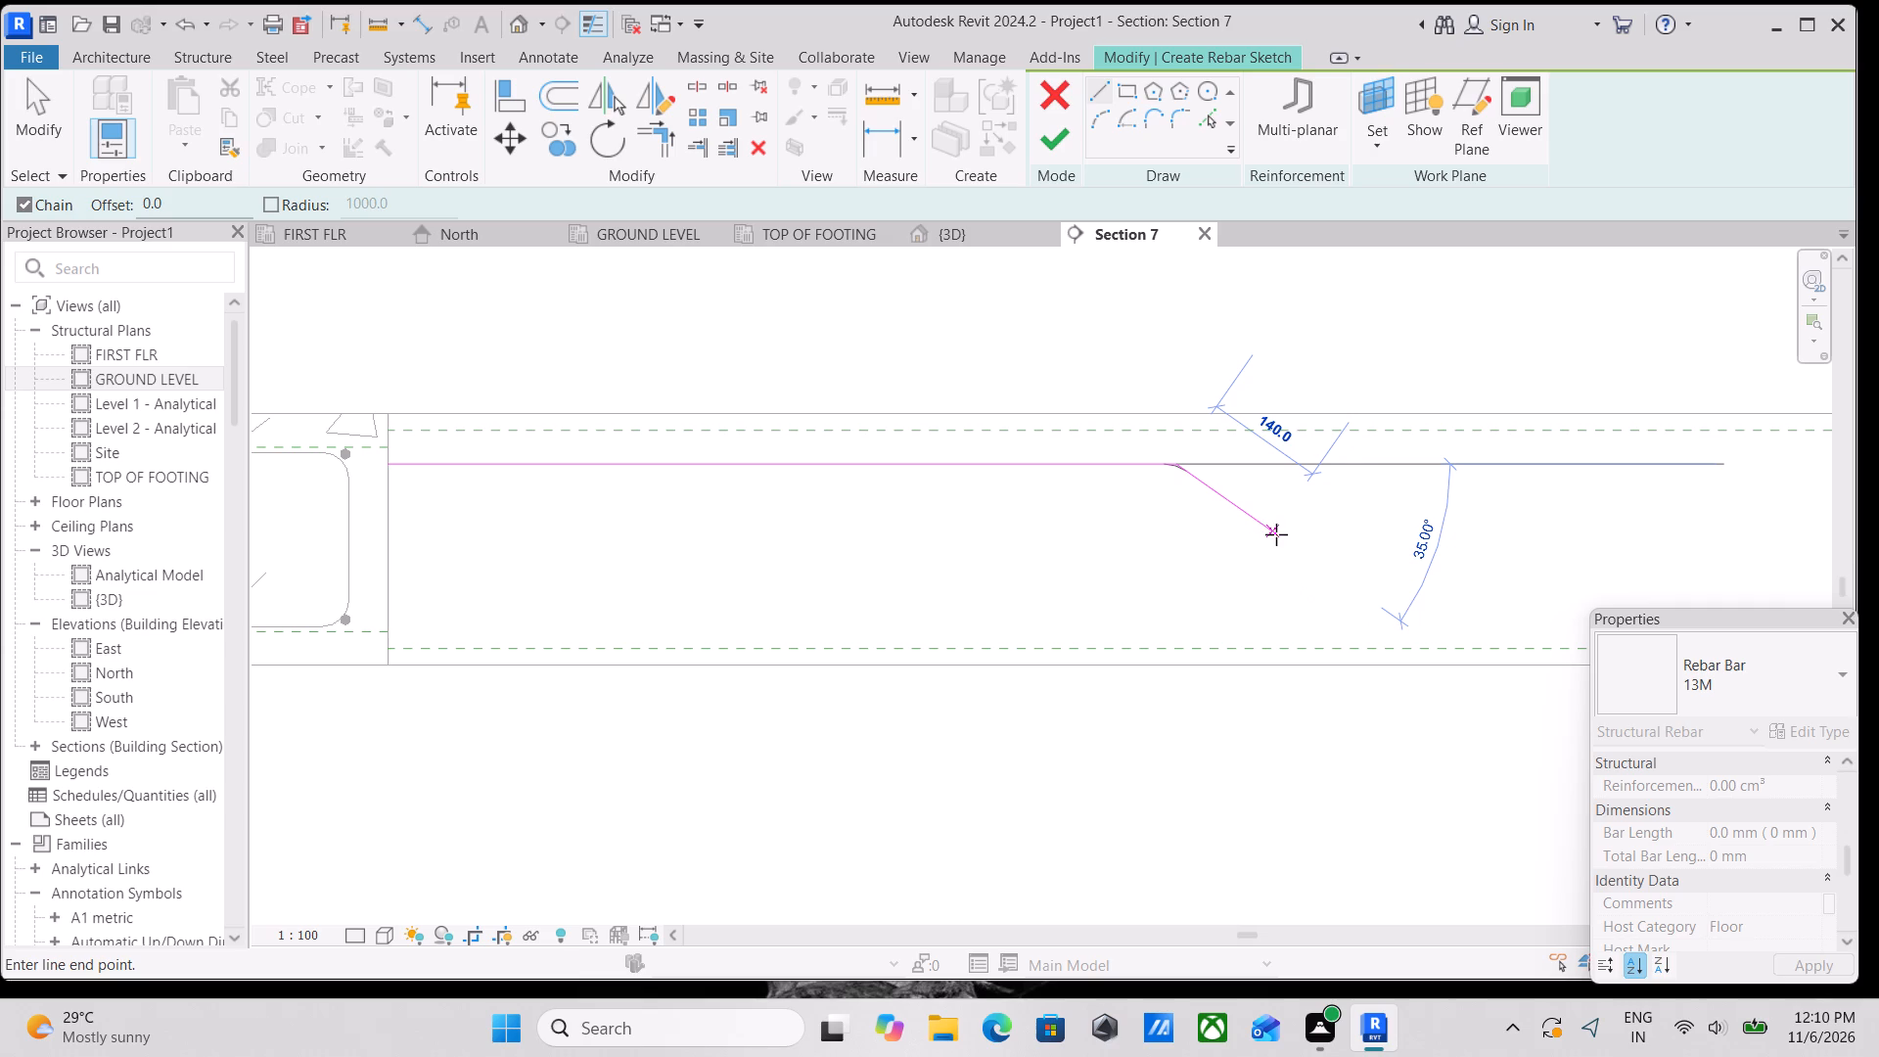
Add a segment of about 220 mm sloping down at 35° to the rebar sketch and end the line chain.
left_click(1320, 571)
middle_click_drag(1482, 594, 1246, 535)
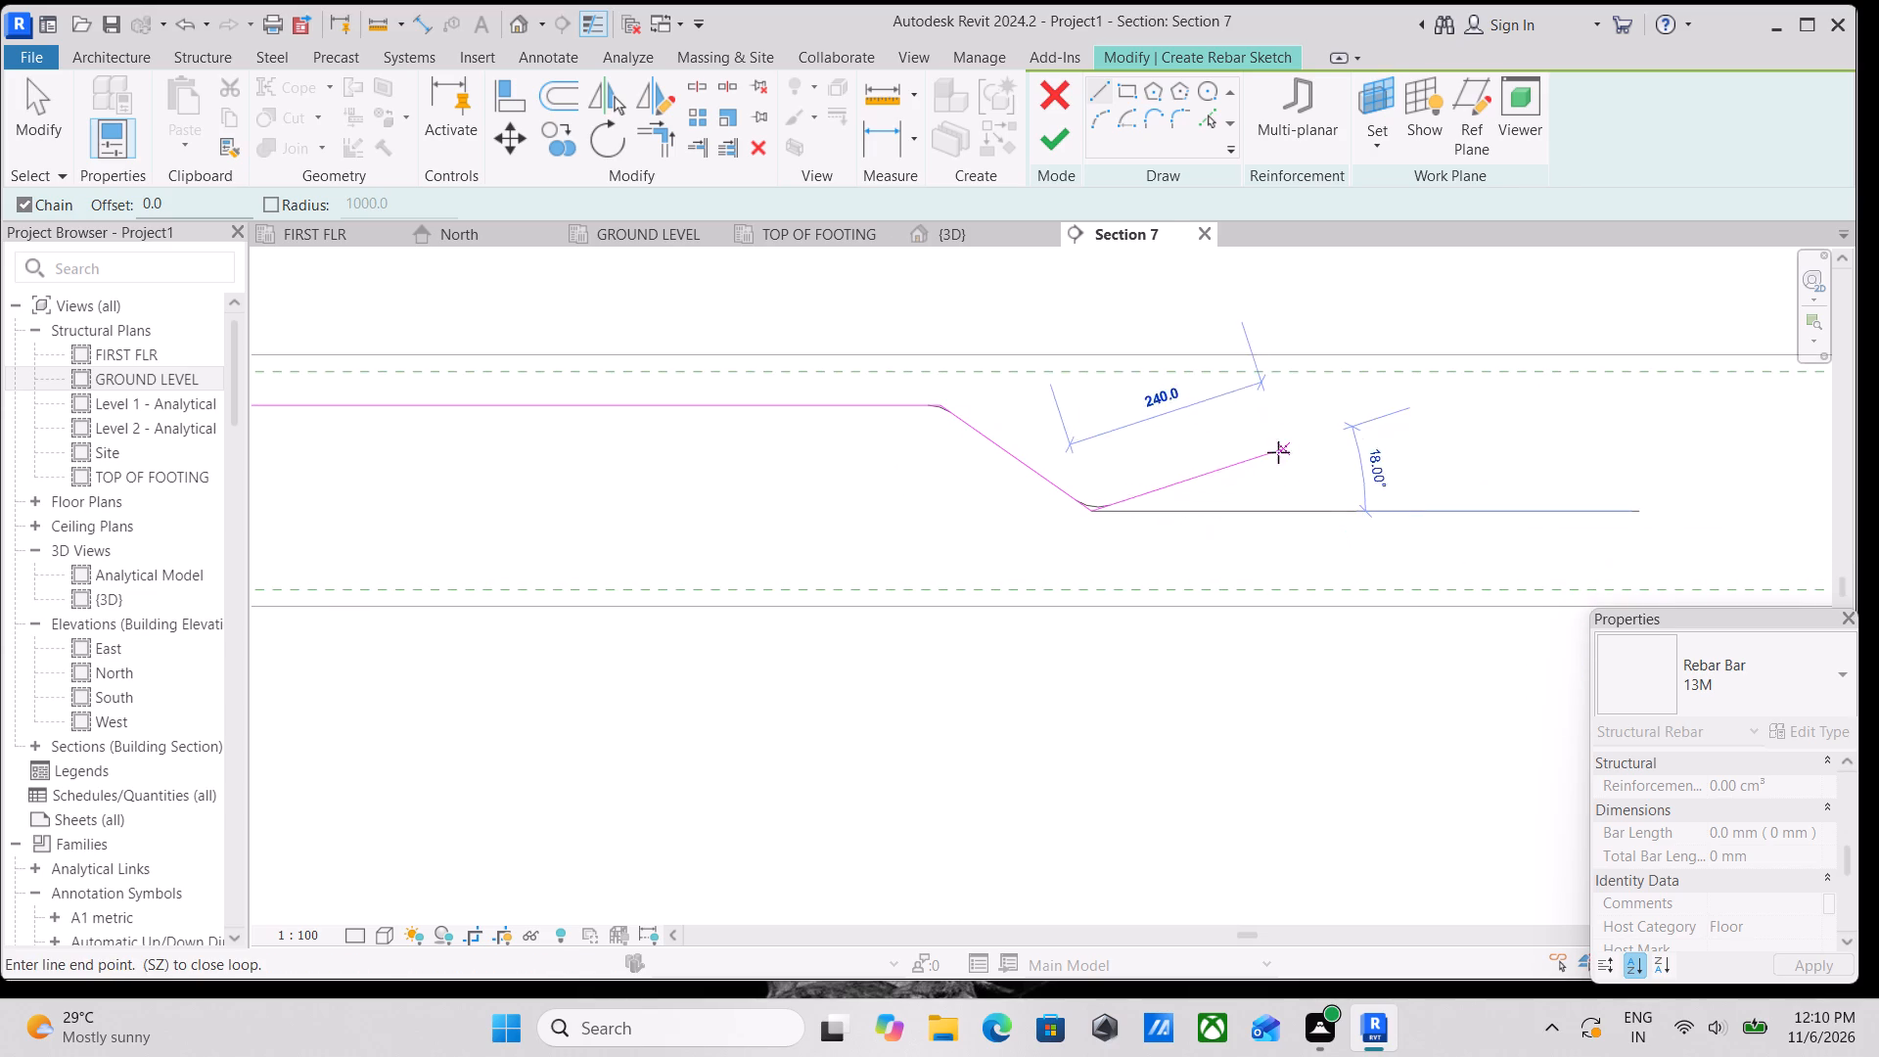
key("Escape")
scroll(814, 415, "up", 1)
key("Escape")
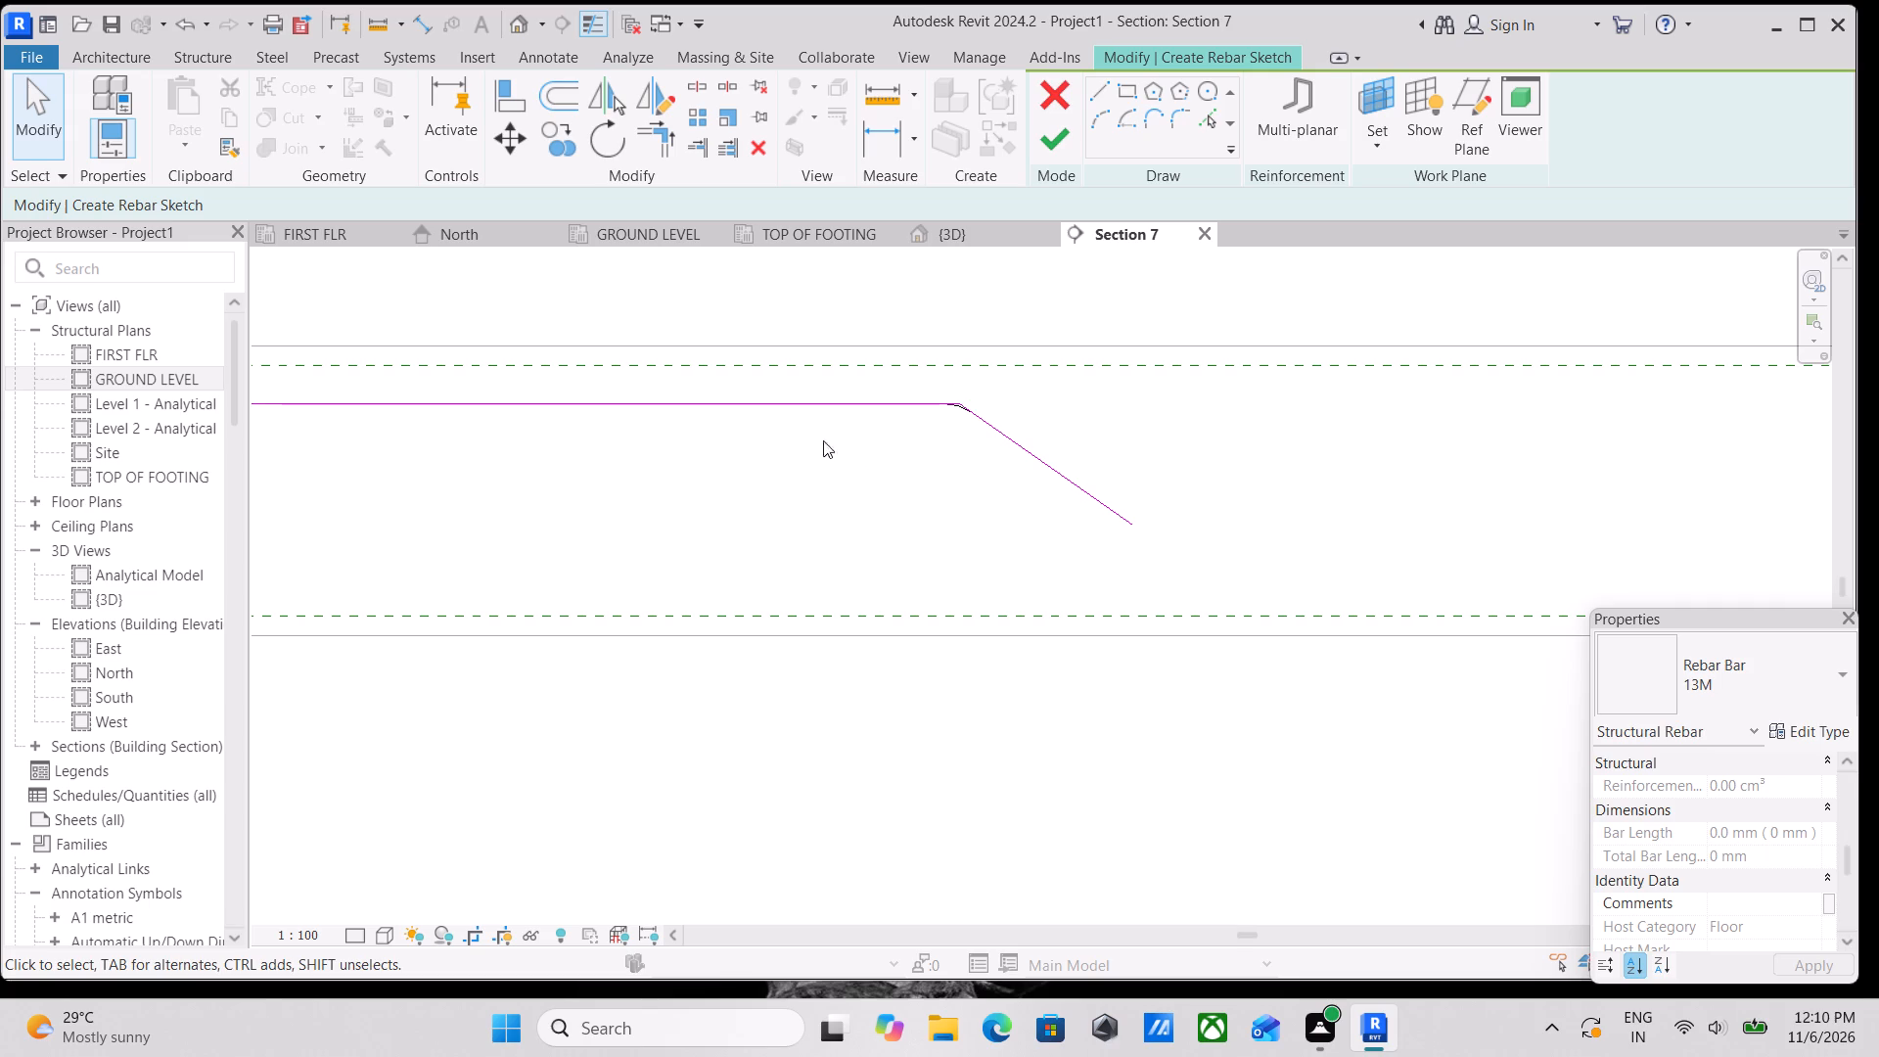
Shorten the horizontal rebar segment by moving its inner end back toward the grid A beam, away from the sloped segment.
left_click(805, 404, "ctrl")
scroll(1238, 432, "down", 1)
middle_click_drag(1238, 432, 945, 452)
scroll(1232, 462, "down", 2)
middle_click_drag(1232, 462, 1104, 470)
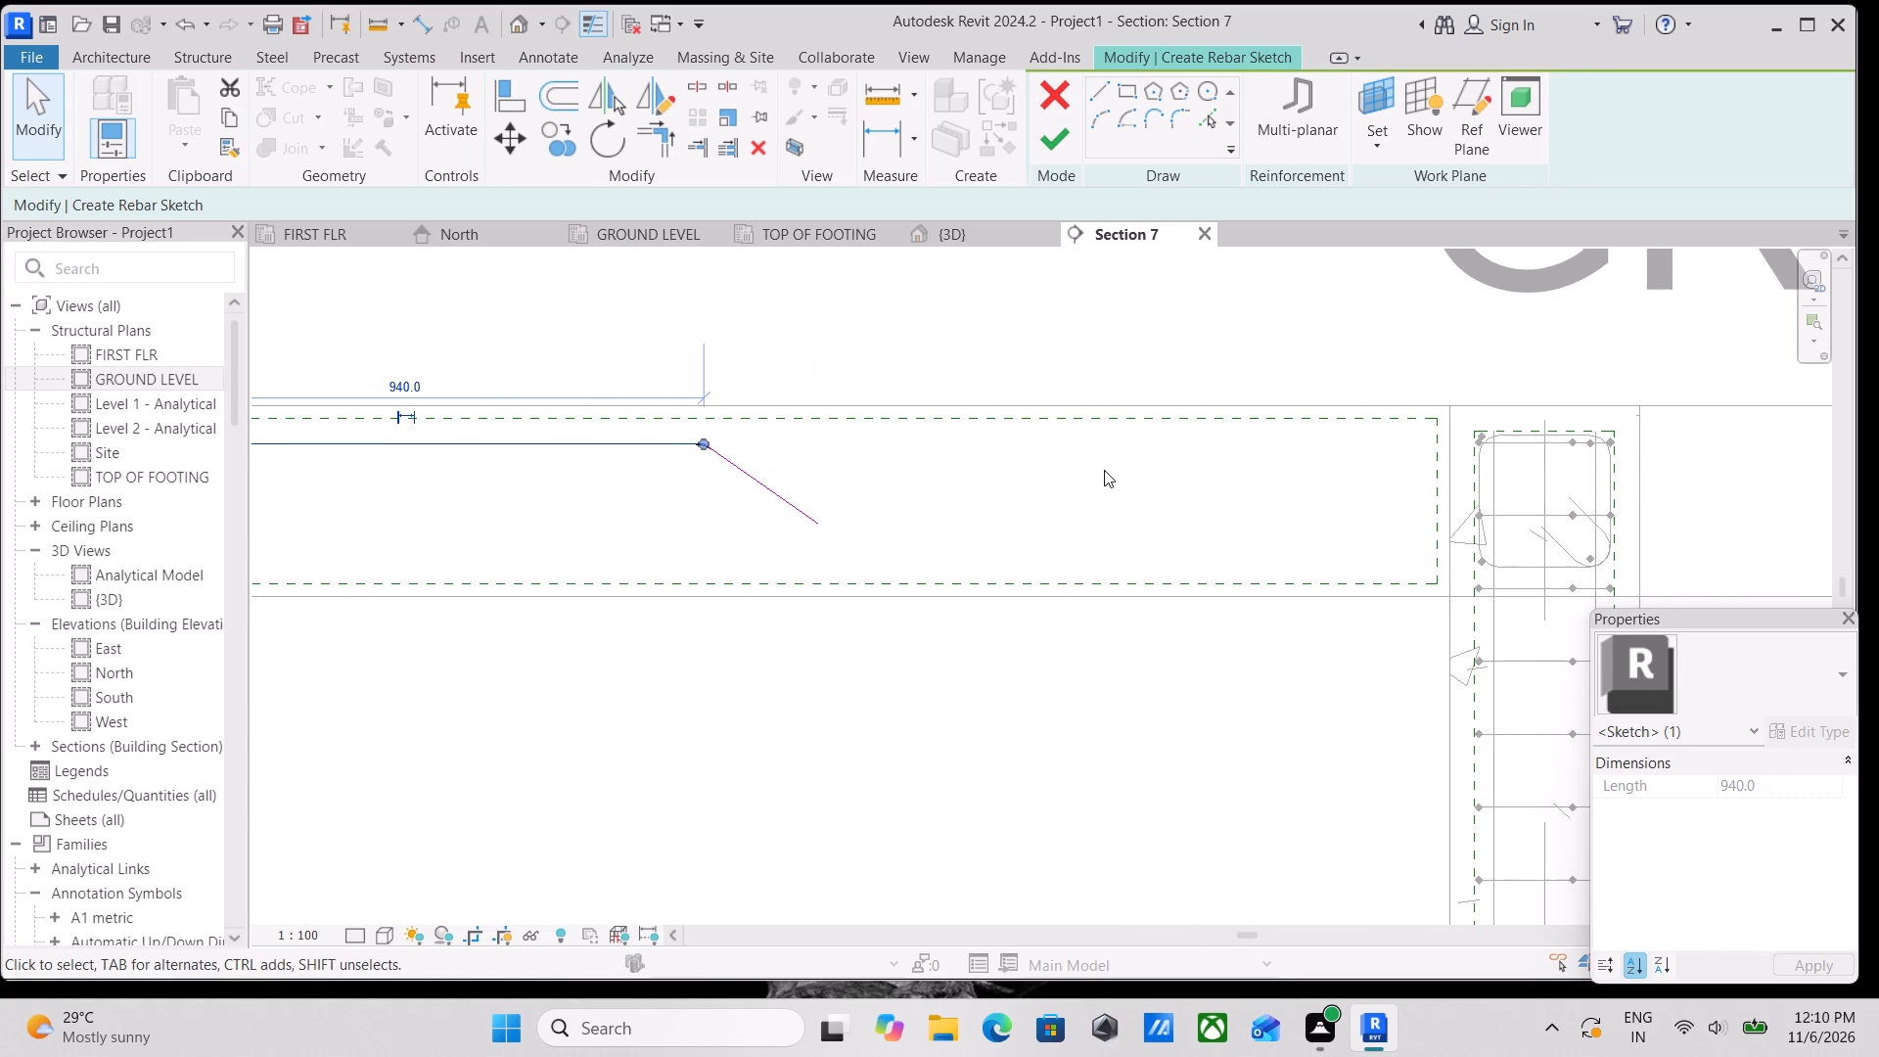
middle_click_drag(849, 486, 1192, 566)
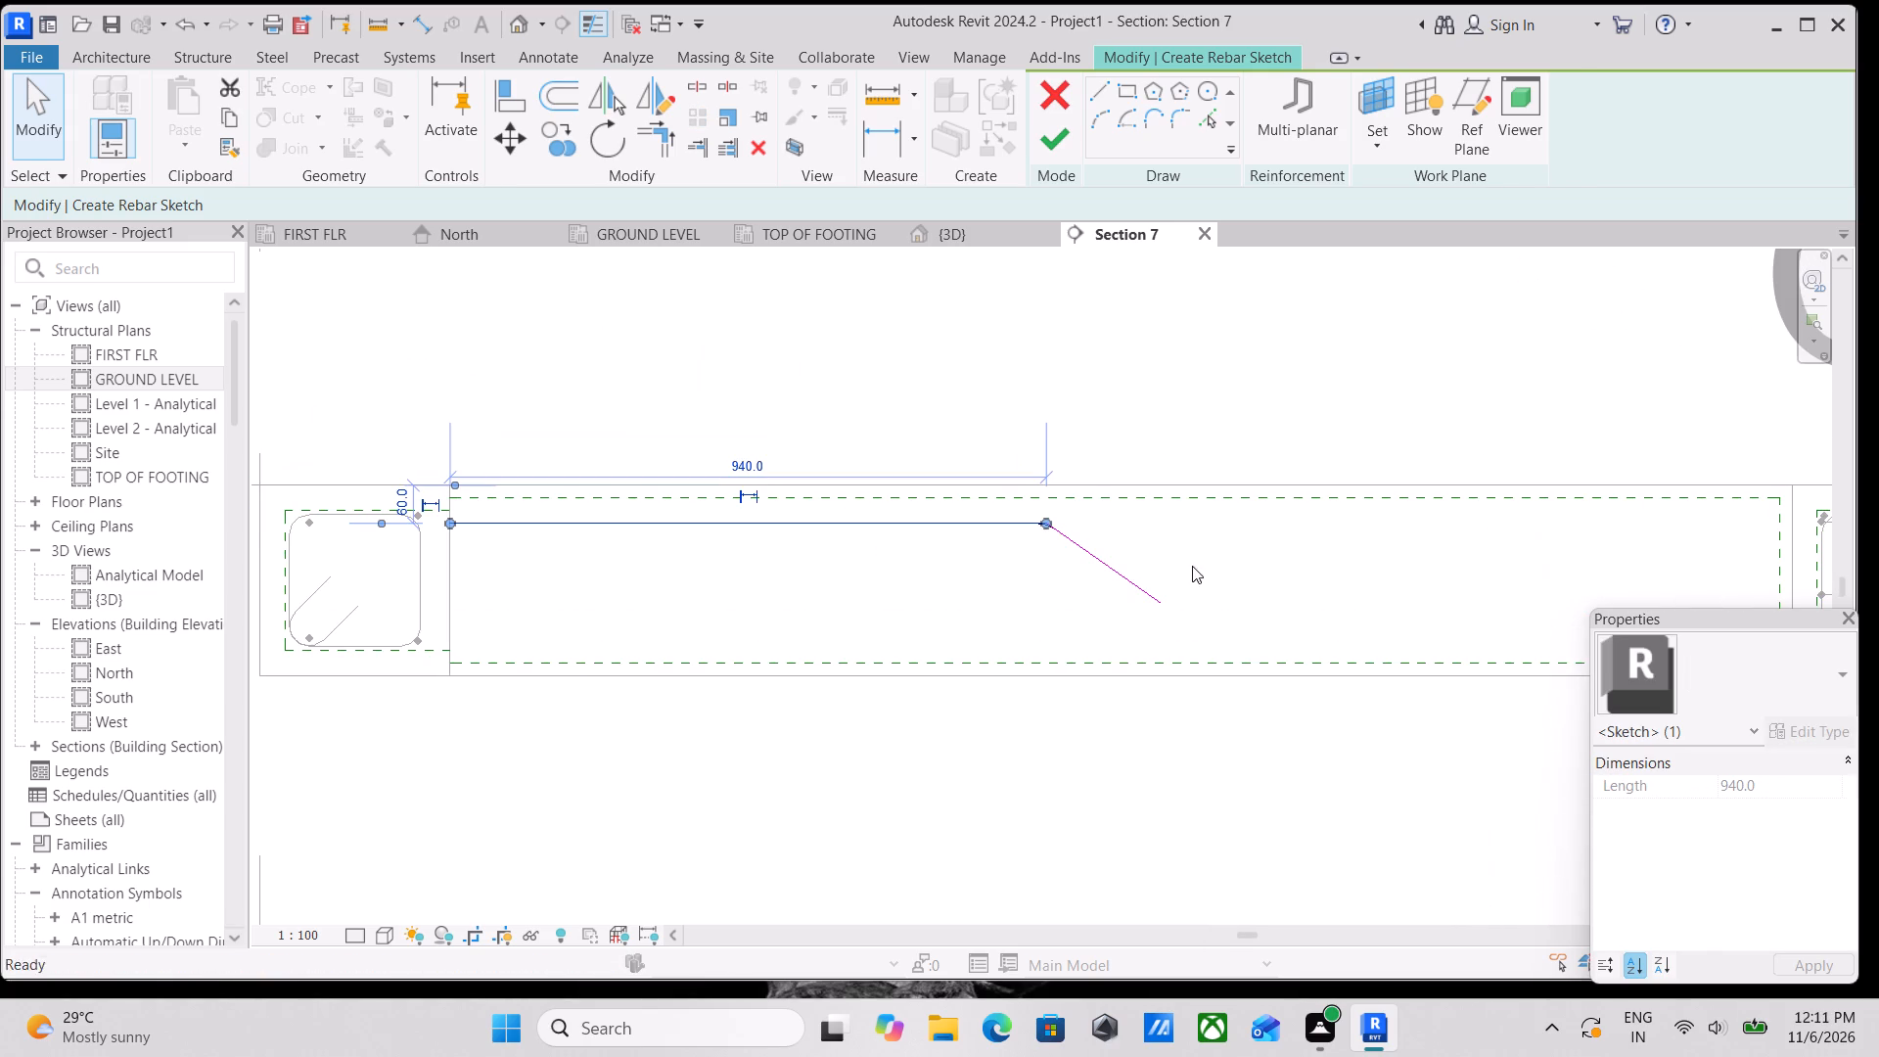
left_click_drag(1047, 523, 993, 515)
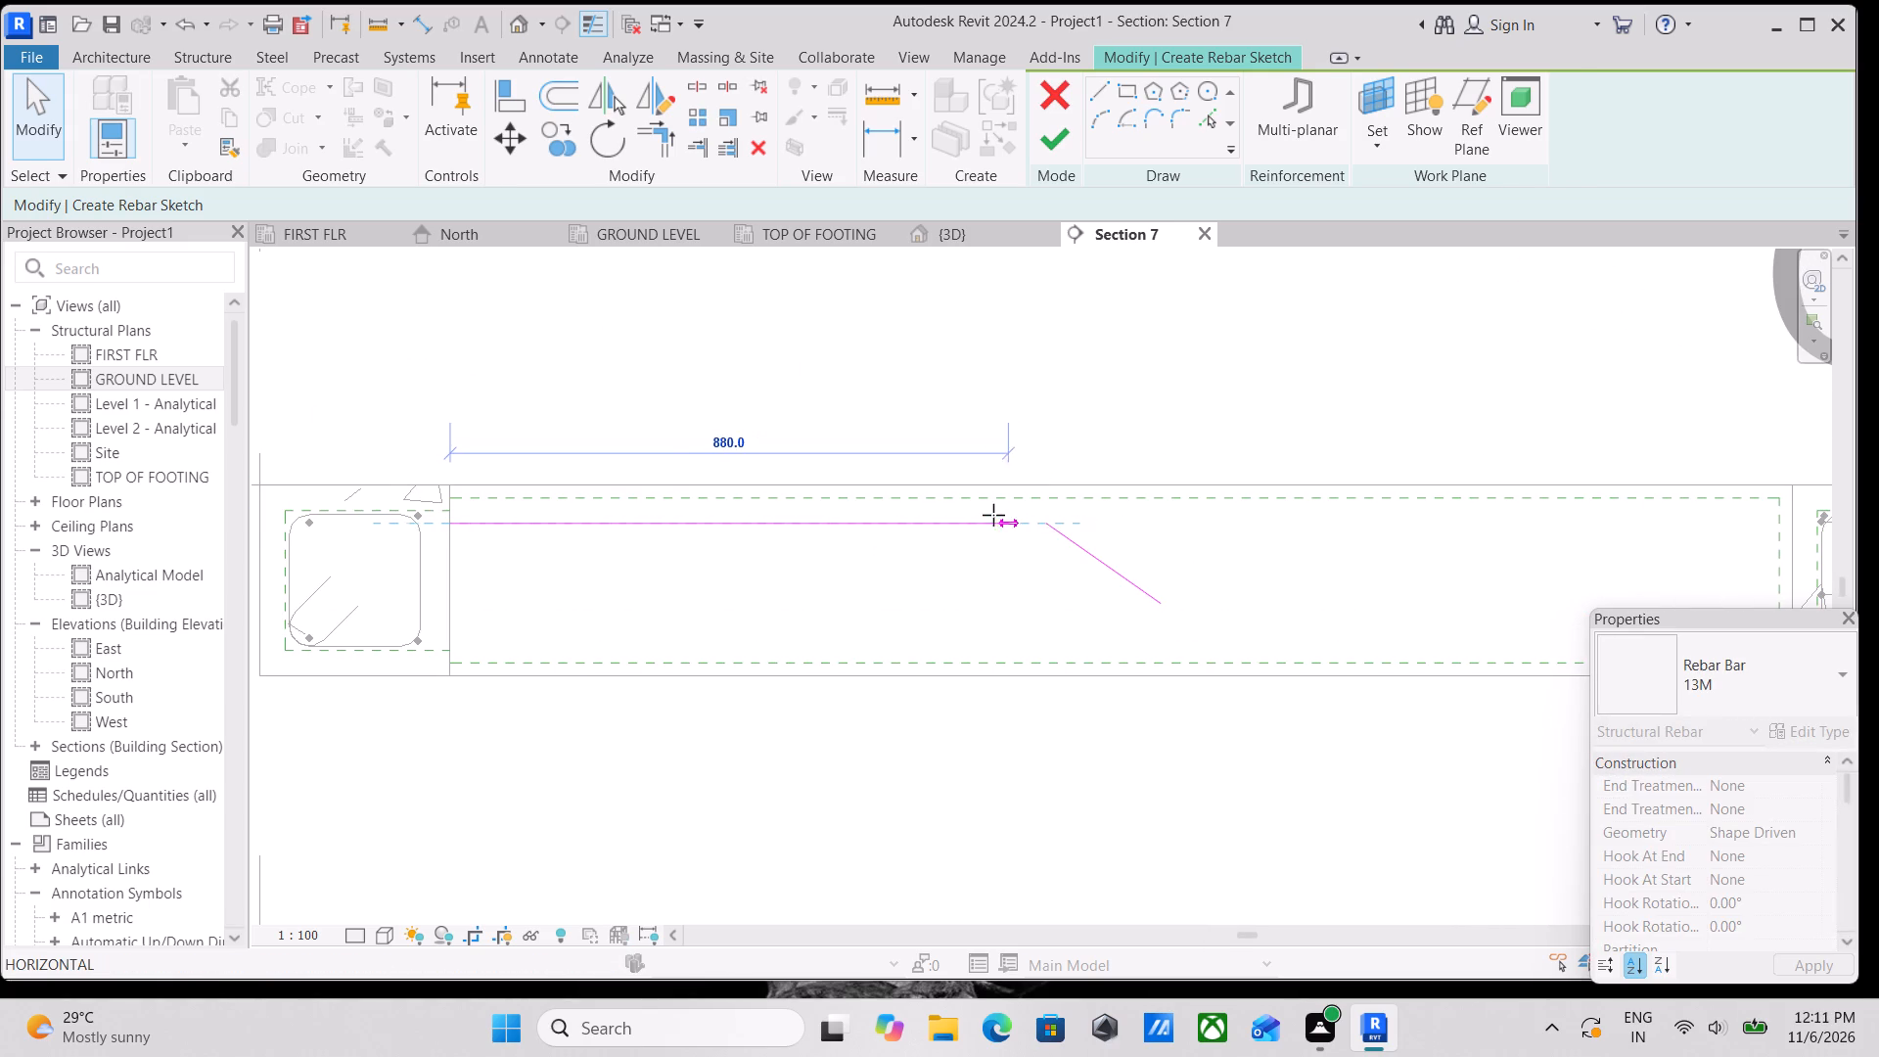
left_click_drag(993, 515, 943, 513)
scroll(1061, 542, "up", 2)
key("Escape")
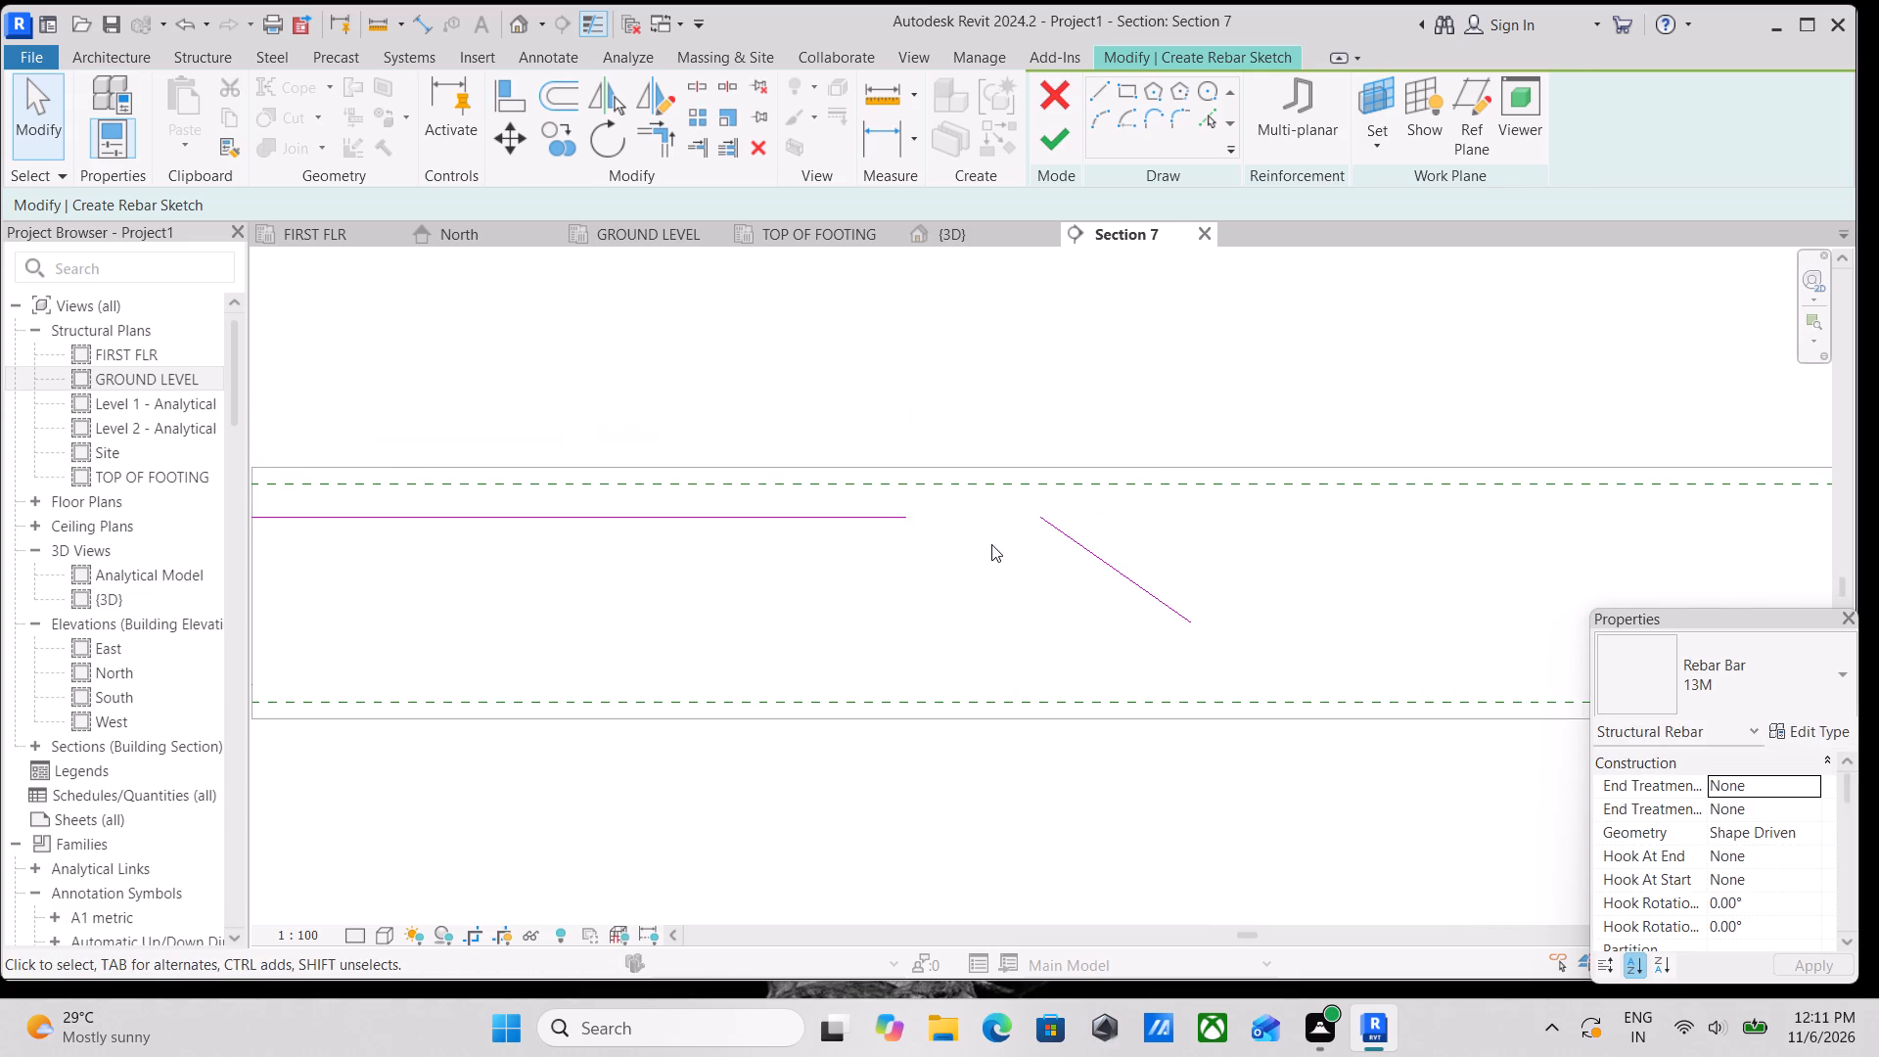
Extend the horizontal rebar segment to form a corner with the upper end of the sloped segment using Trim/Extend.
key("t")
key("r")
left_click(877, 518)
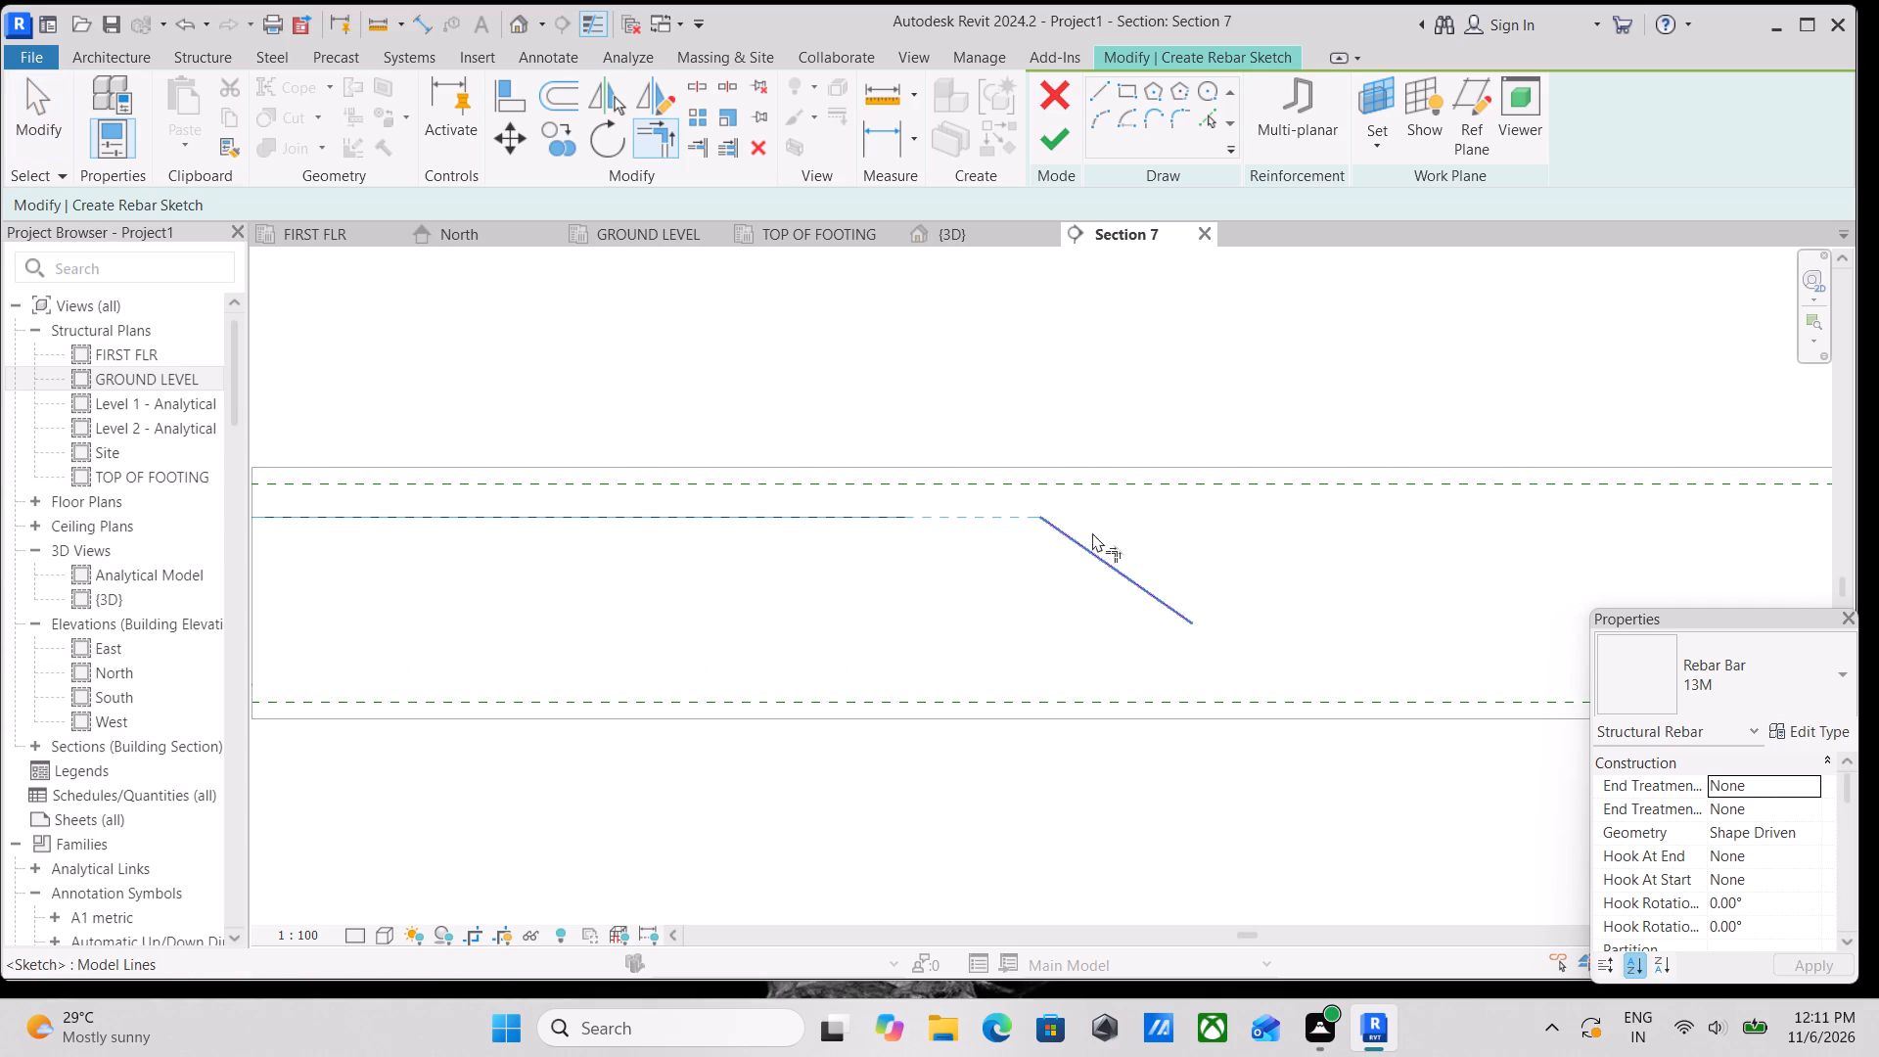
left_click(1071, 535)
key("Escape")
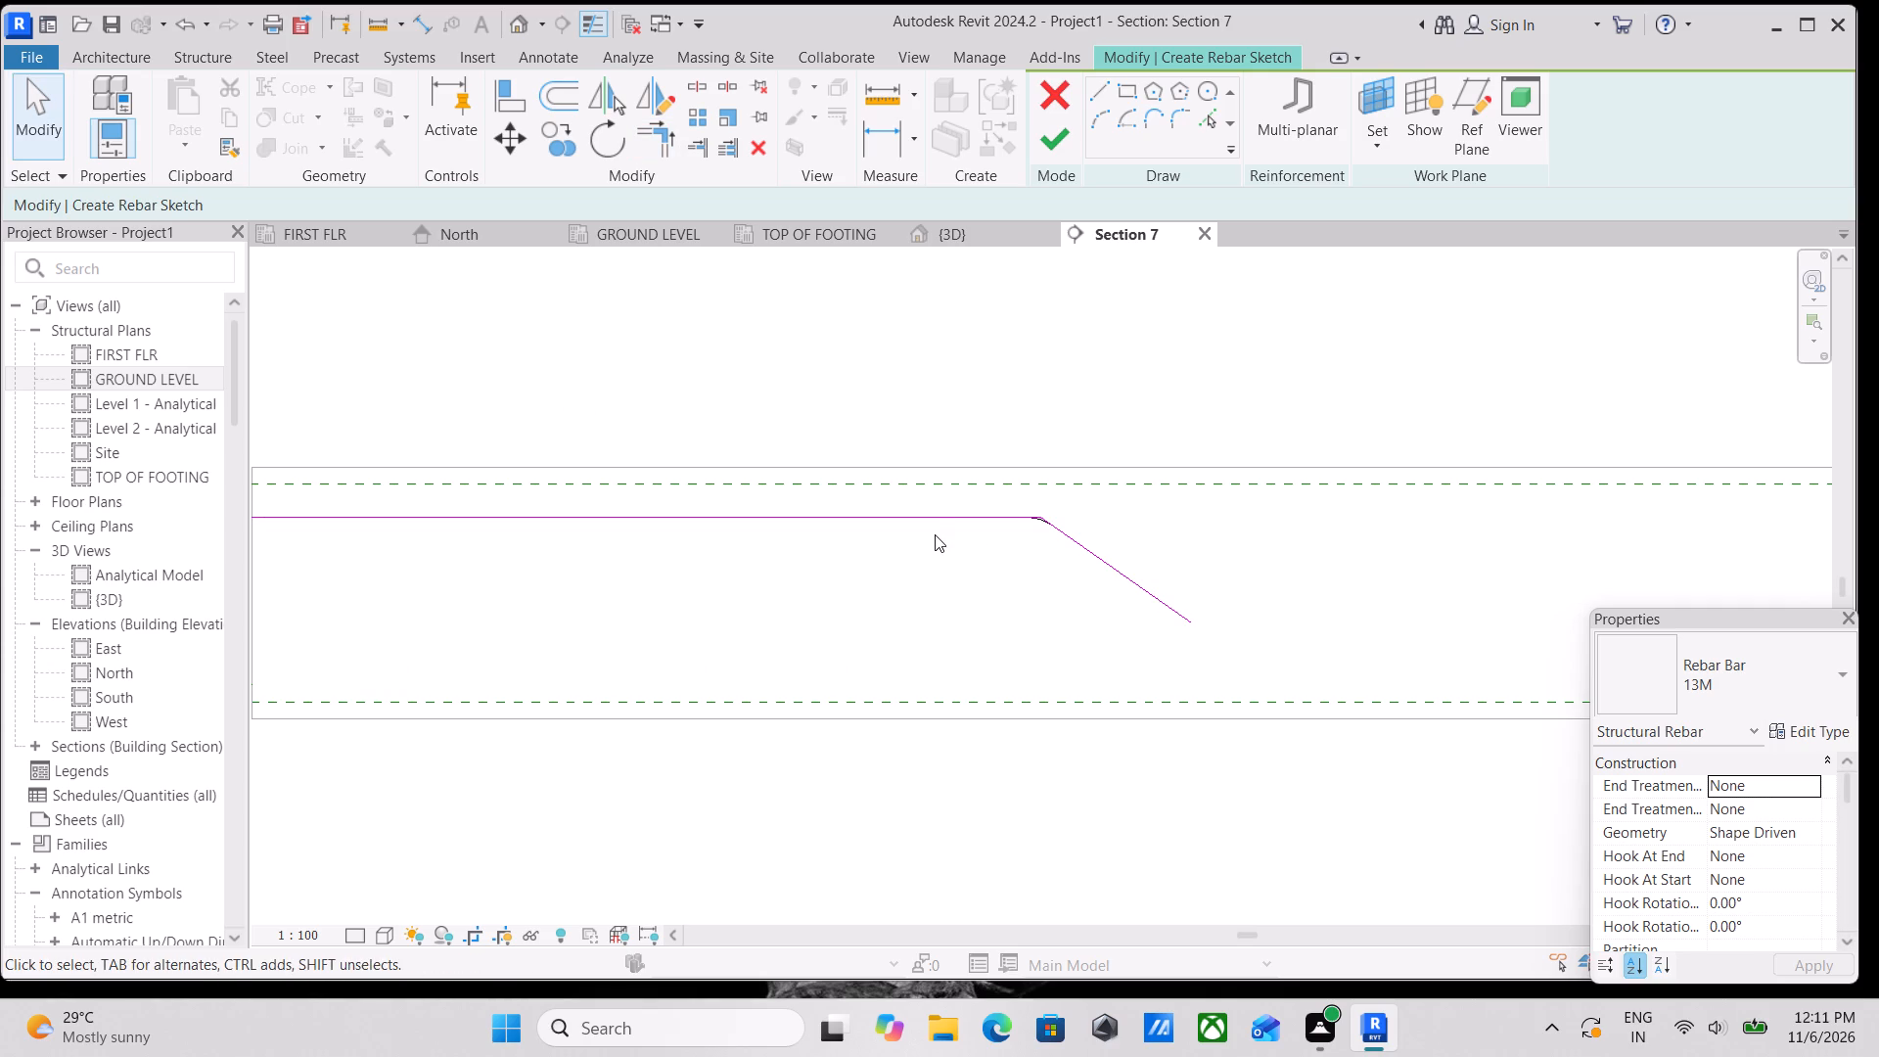
Shorten the horizontal rebar segment to about 700 mm from the grid A beam face by pulling back its inner end.
left_click(946, 516)
left_click_drag(1036, 517, 976, 517)
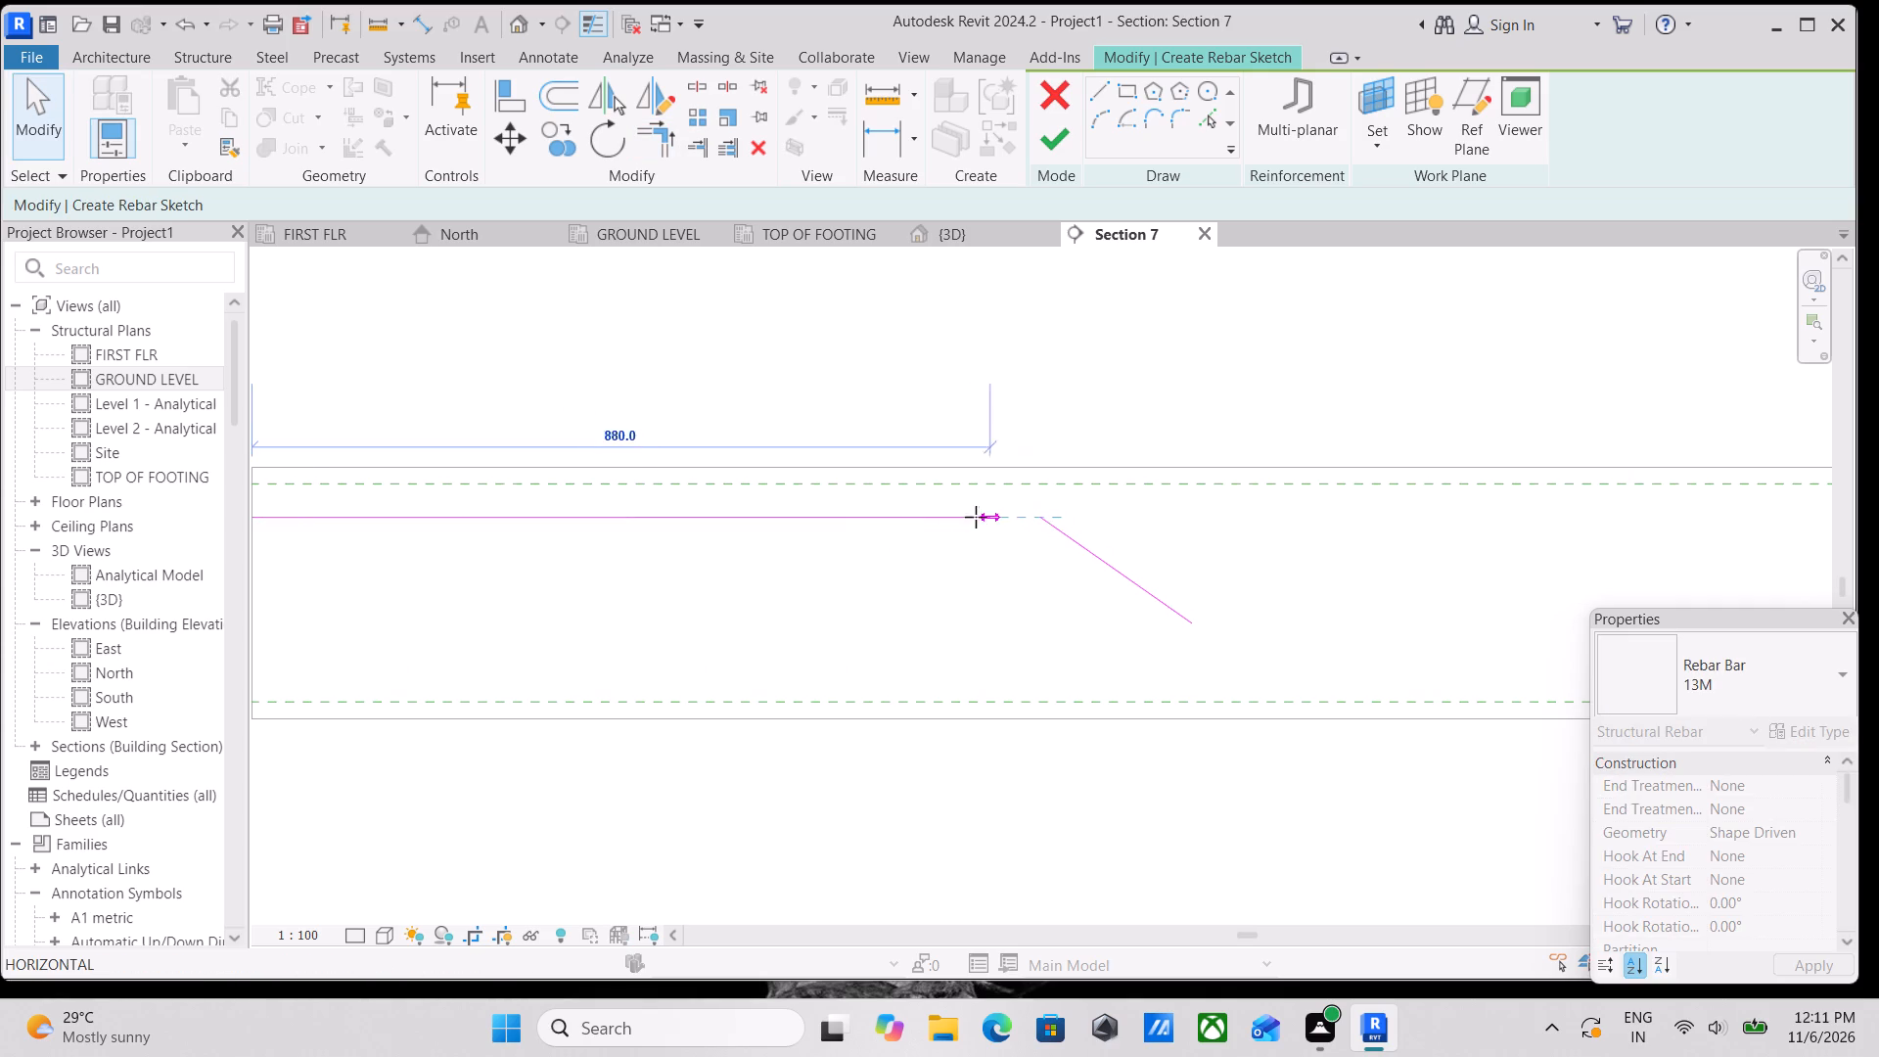
left_click_drag(976, 517, 835, 515)
key("Escape")
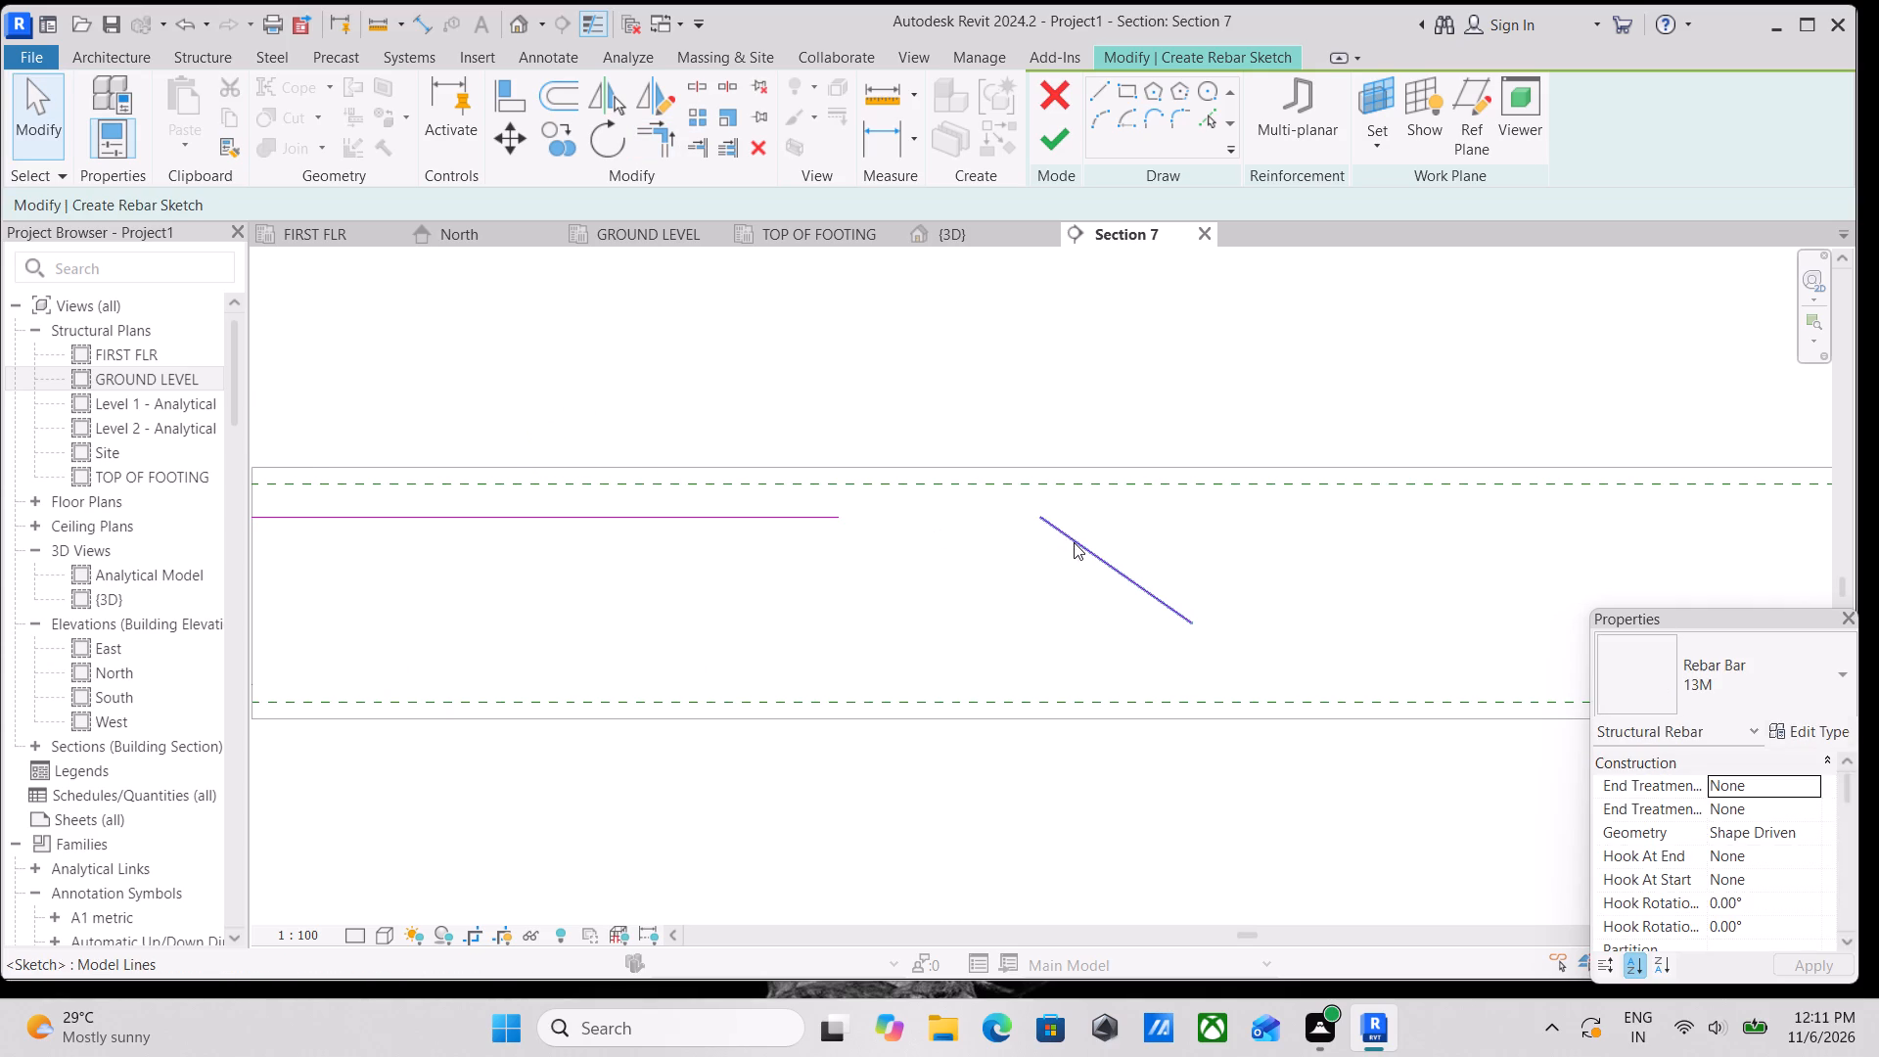
Move the sloped rebar segment by its upper endpoint onto the inner end of the shortened horizontal segment.
left_click(1073, 533)
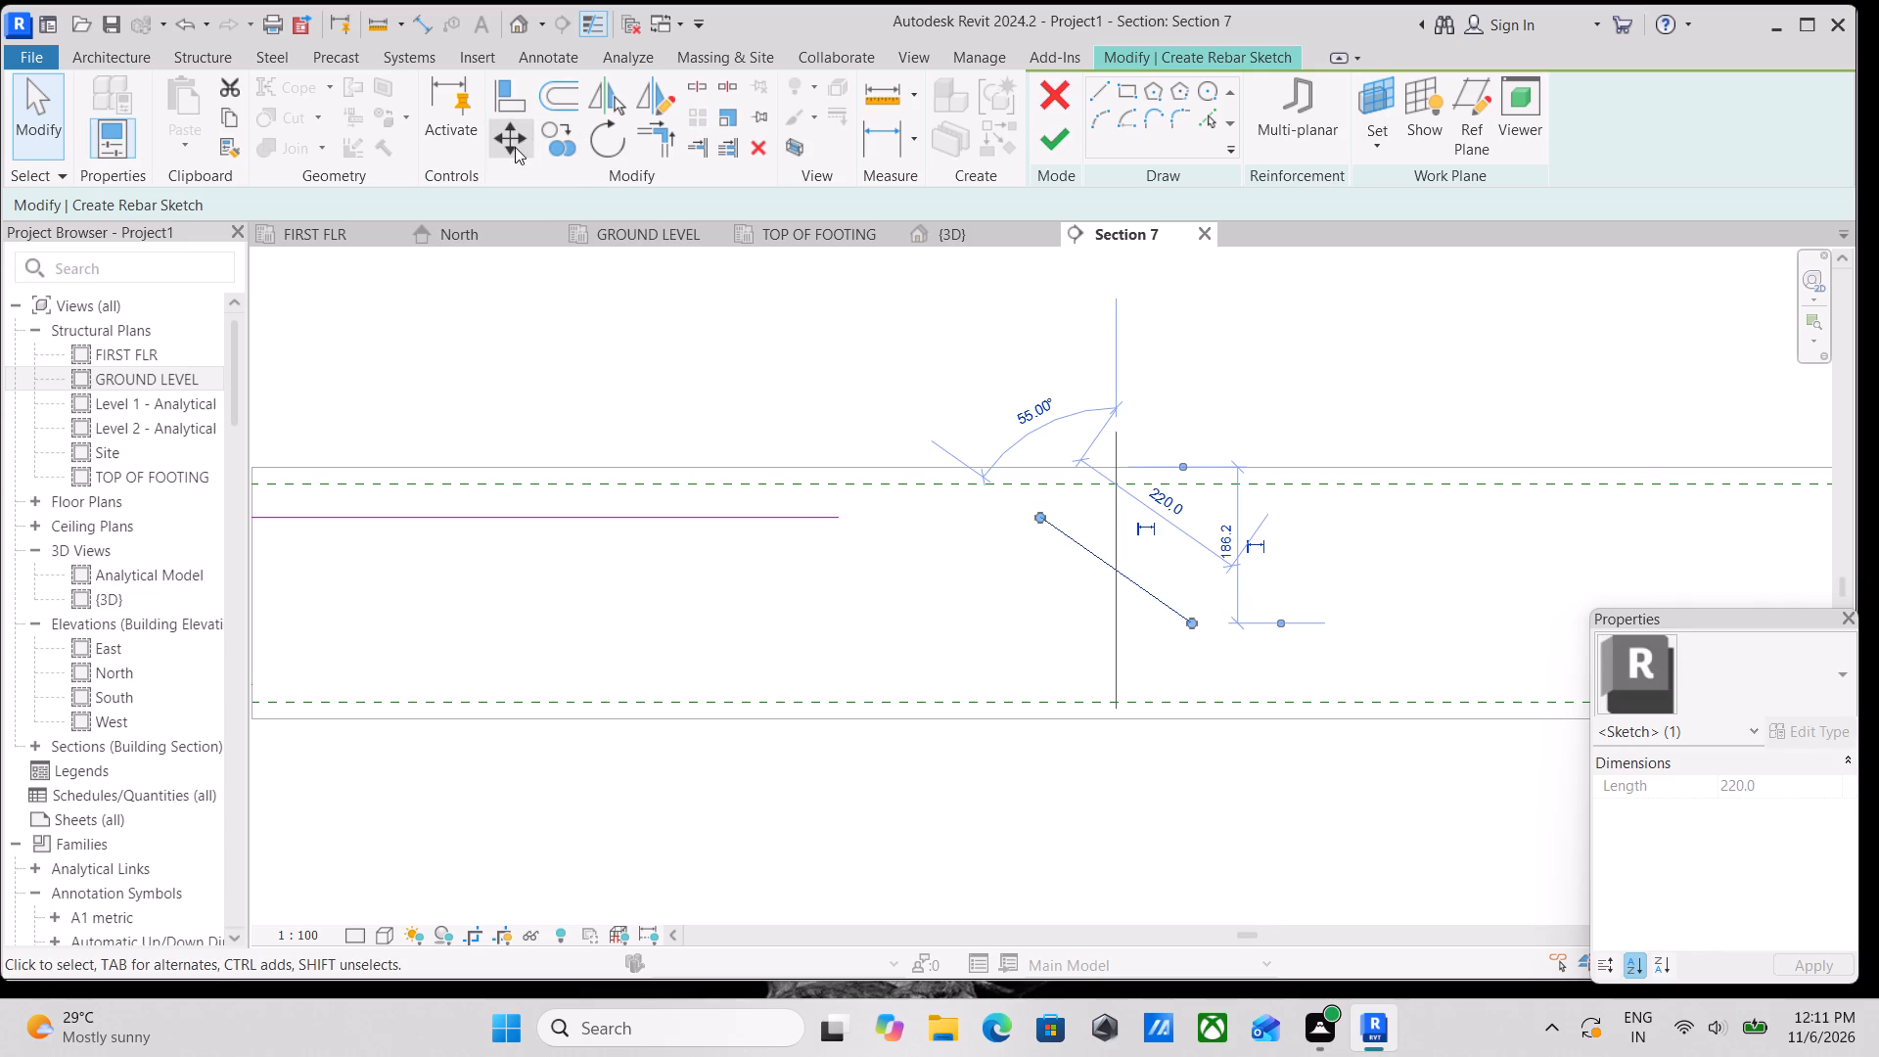
left_click(515, 147)
left_click(1040, 520)
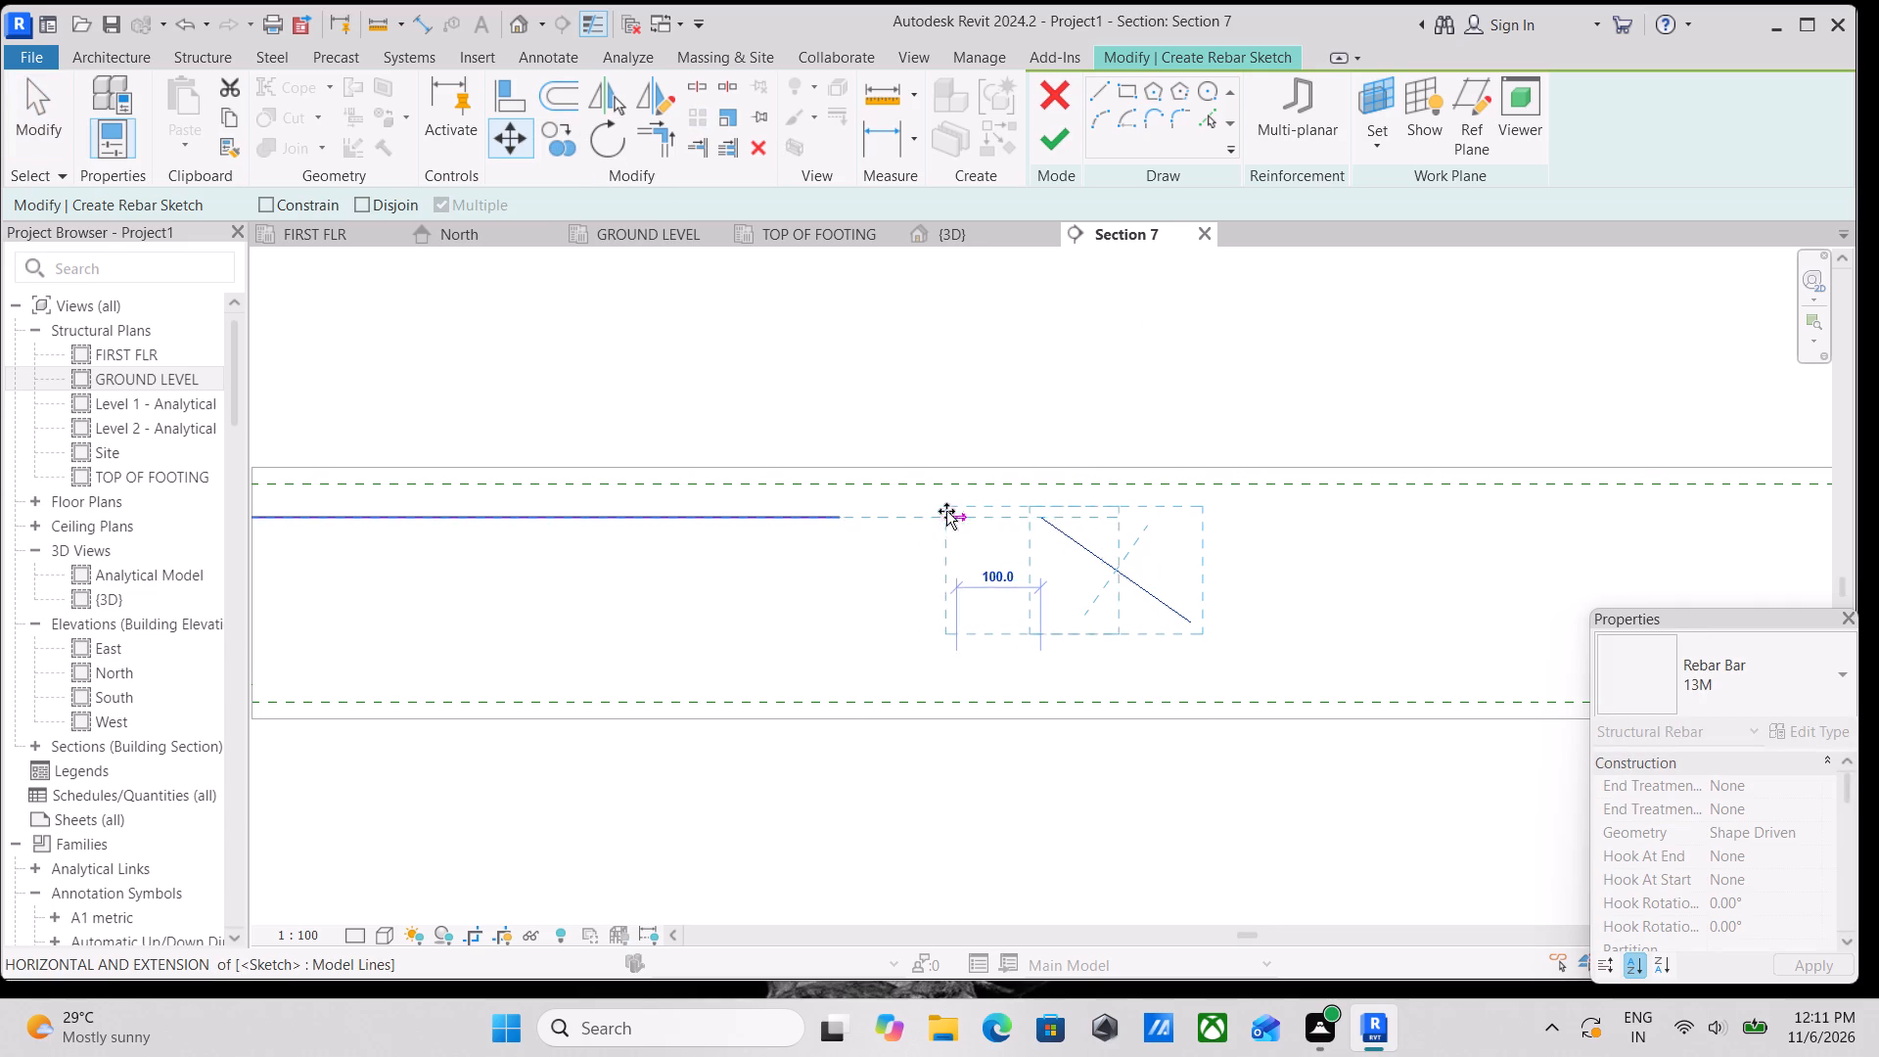
left_click(838, 513)
scroll(960, 491, "down", 1)
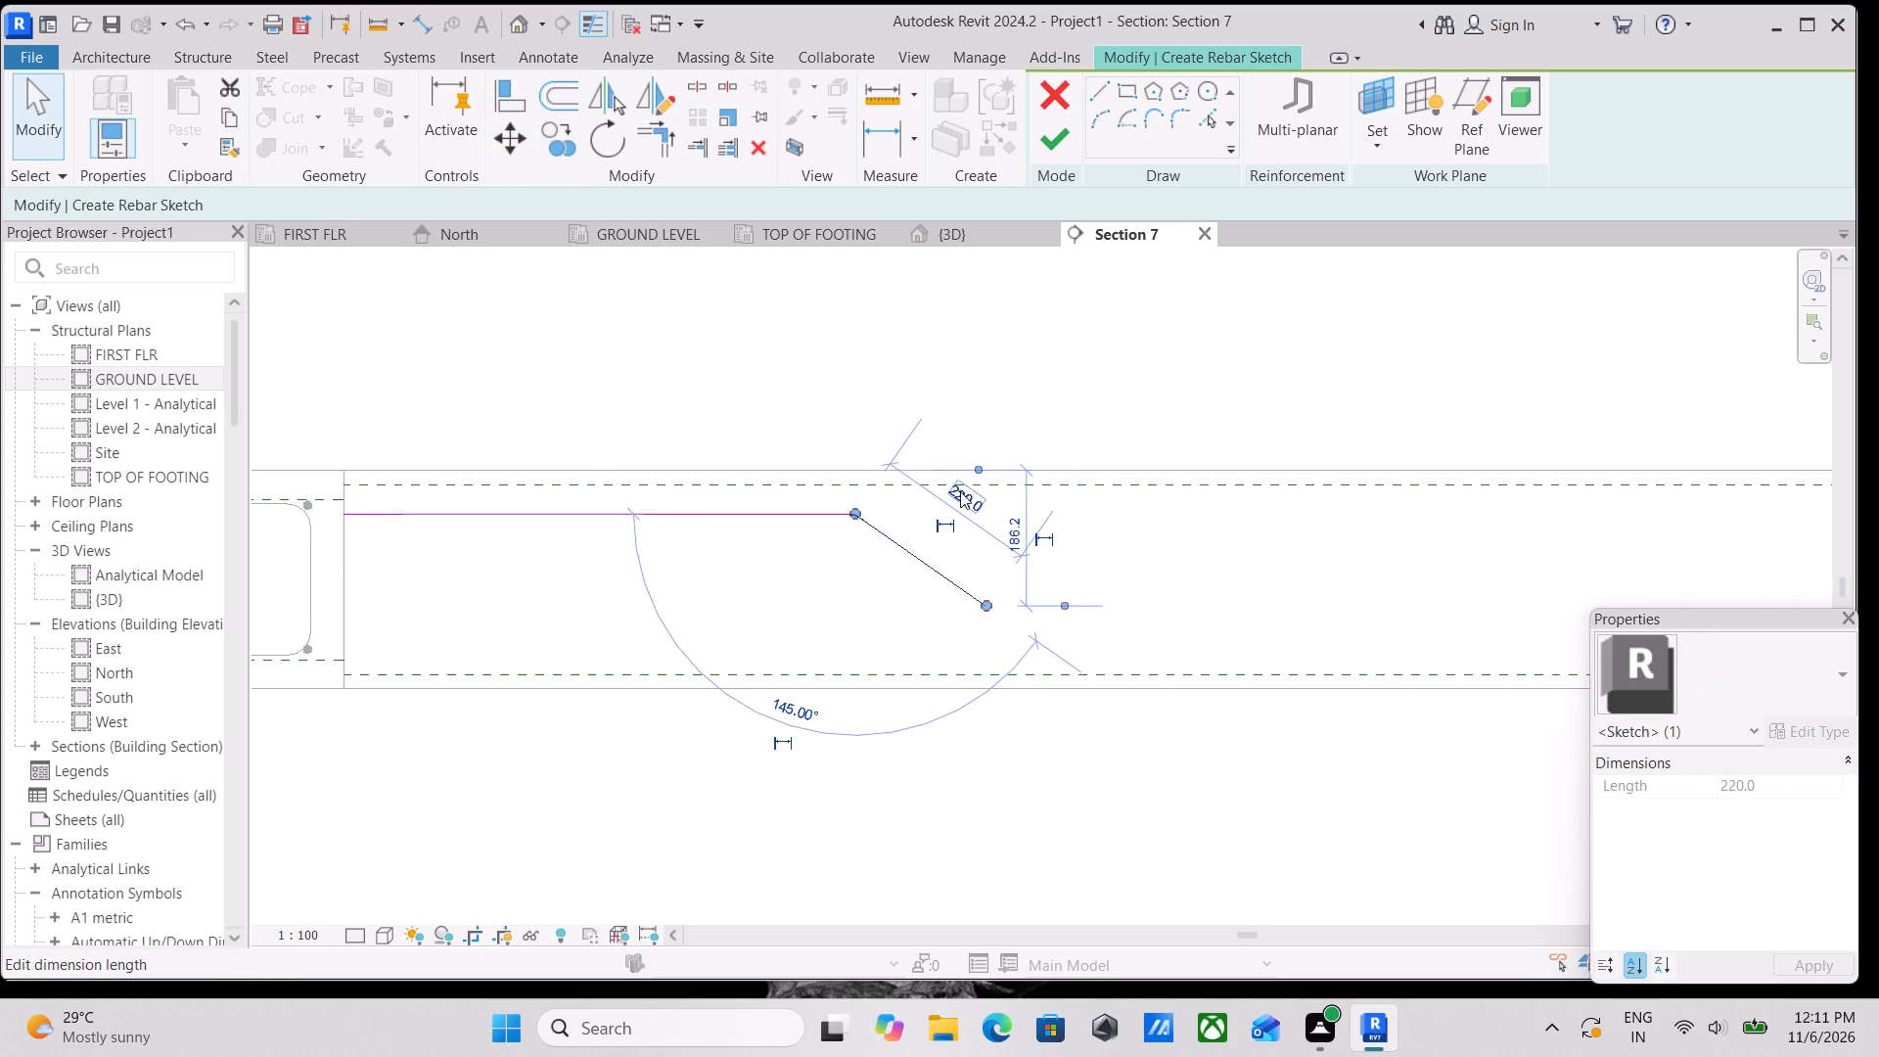
middle_click_drag(967, 487, 1149, 464)
scroll(835, 517, "down", 1)
key("Escape")
Mirror a copy of the horizontal and sloped rebar segments about a vertical axis drawn through the middle of the slab span.
middle_click_drag(835, 517, 807, 547)
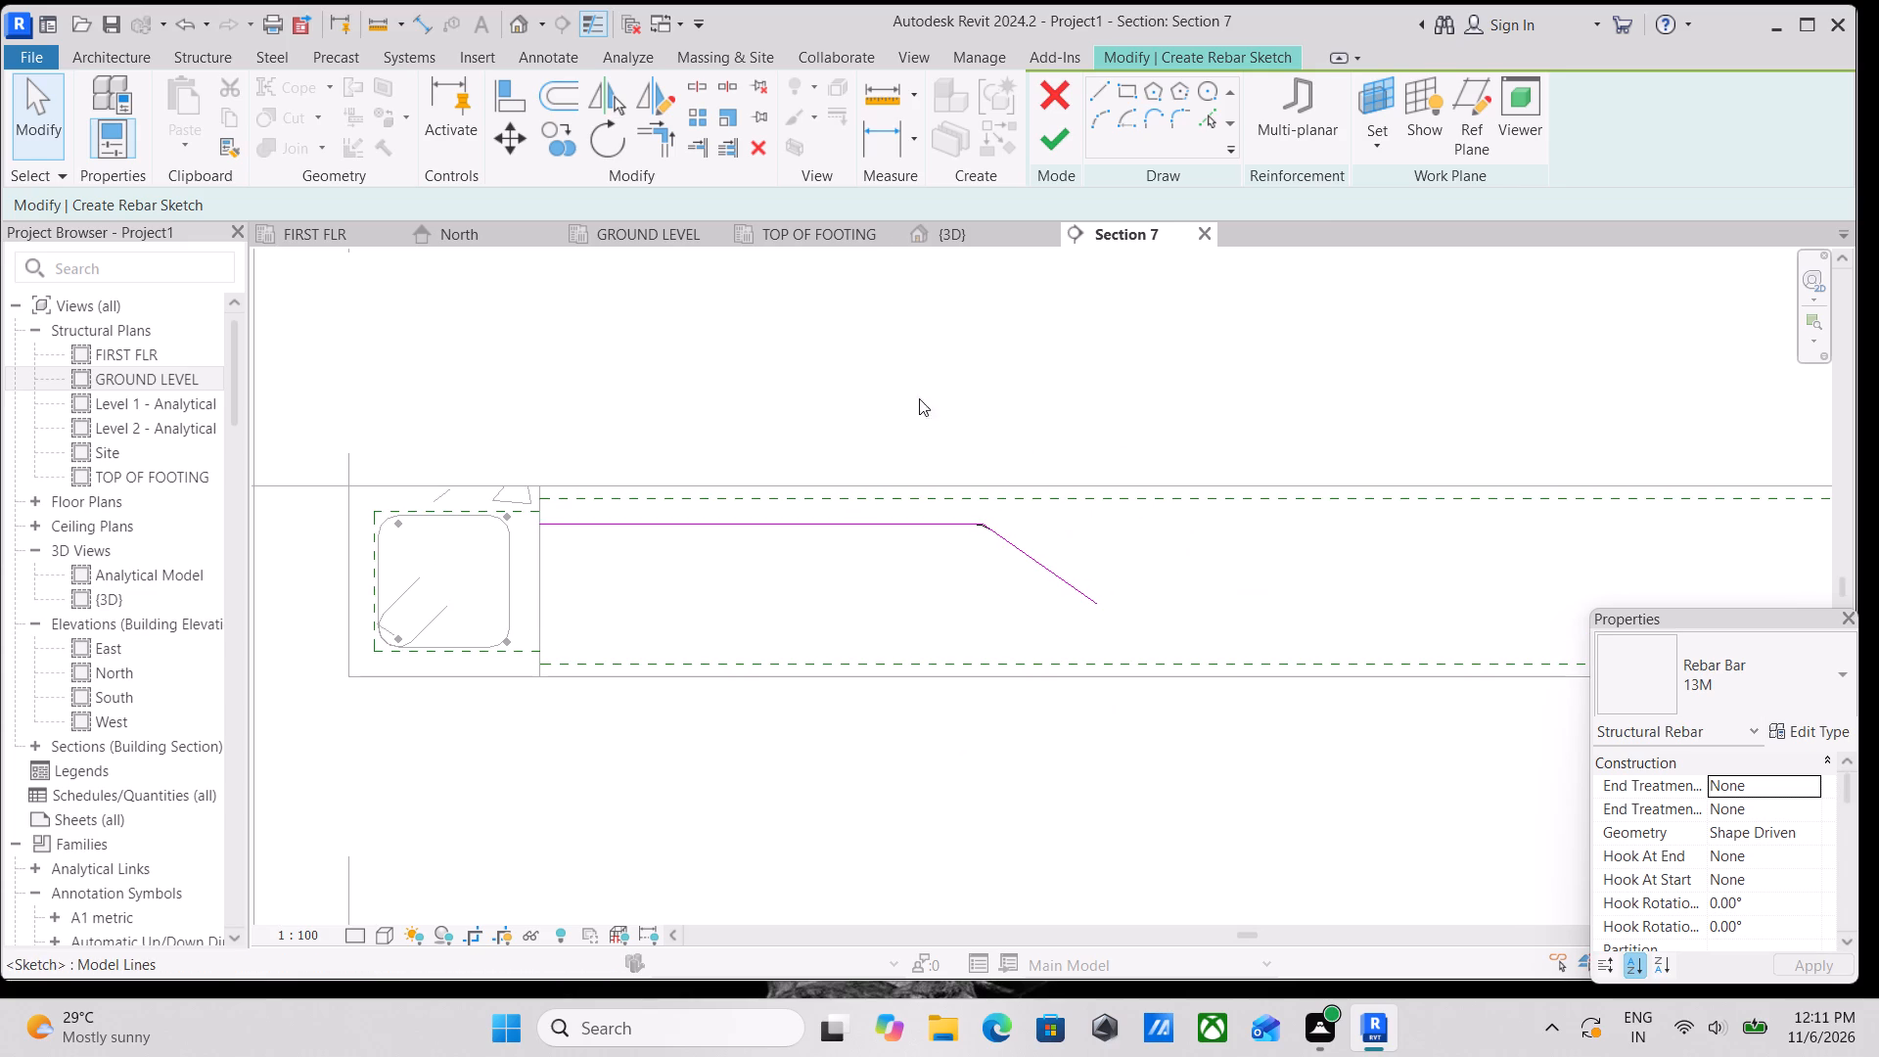
left_click(751, 524, "ctrl")
left_click(1041, 562, "ctrl")
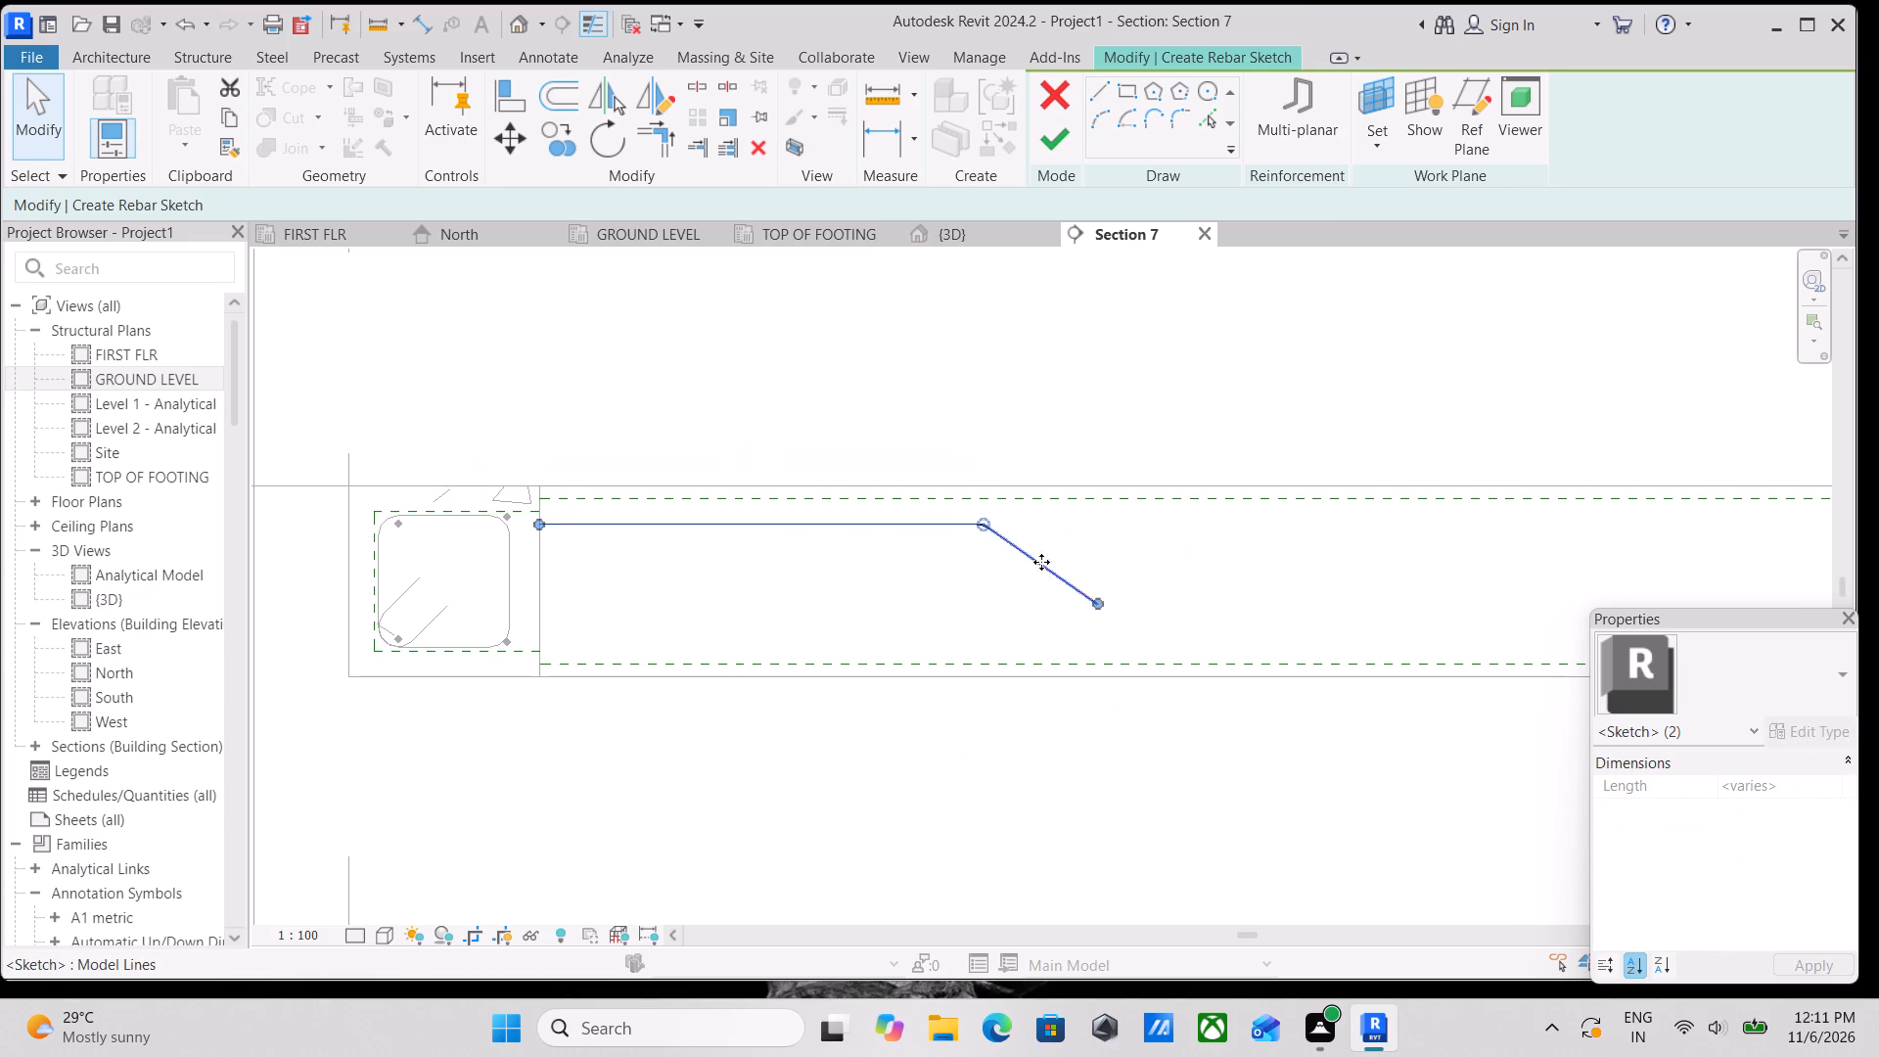
middle_click_drag(1136, 499, 1012, 529)
type("DM")
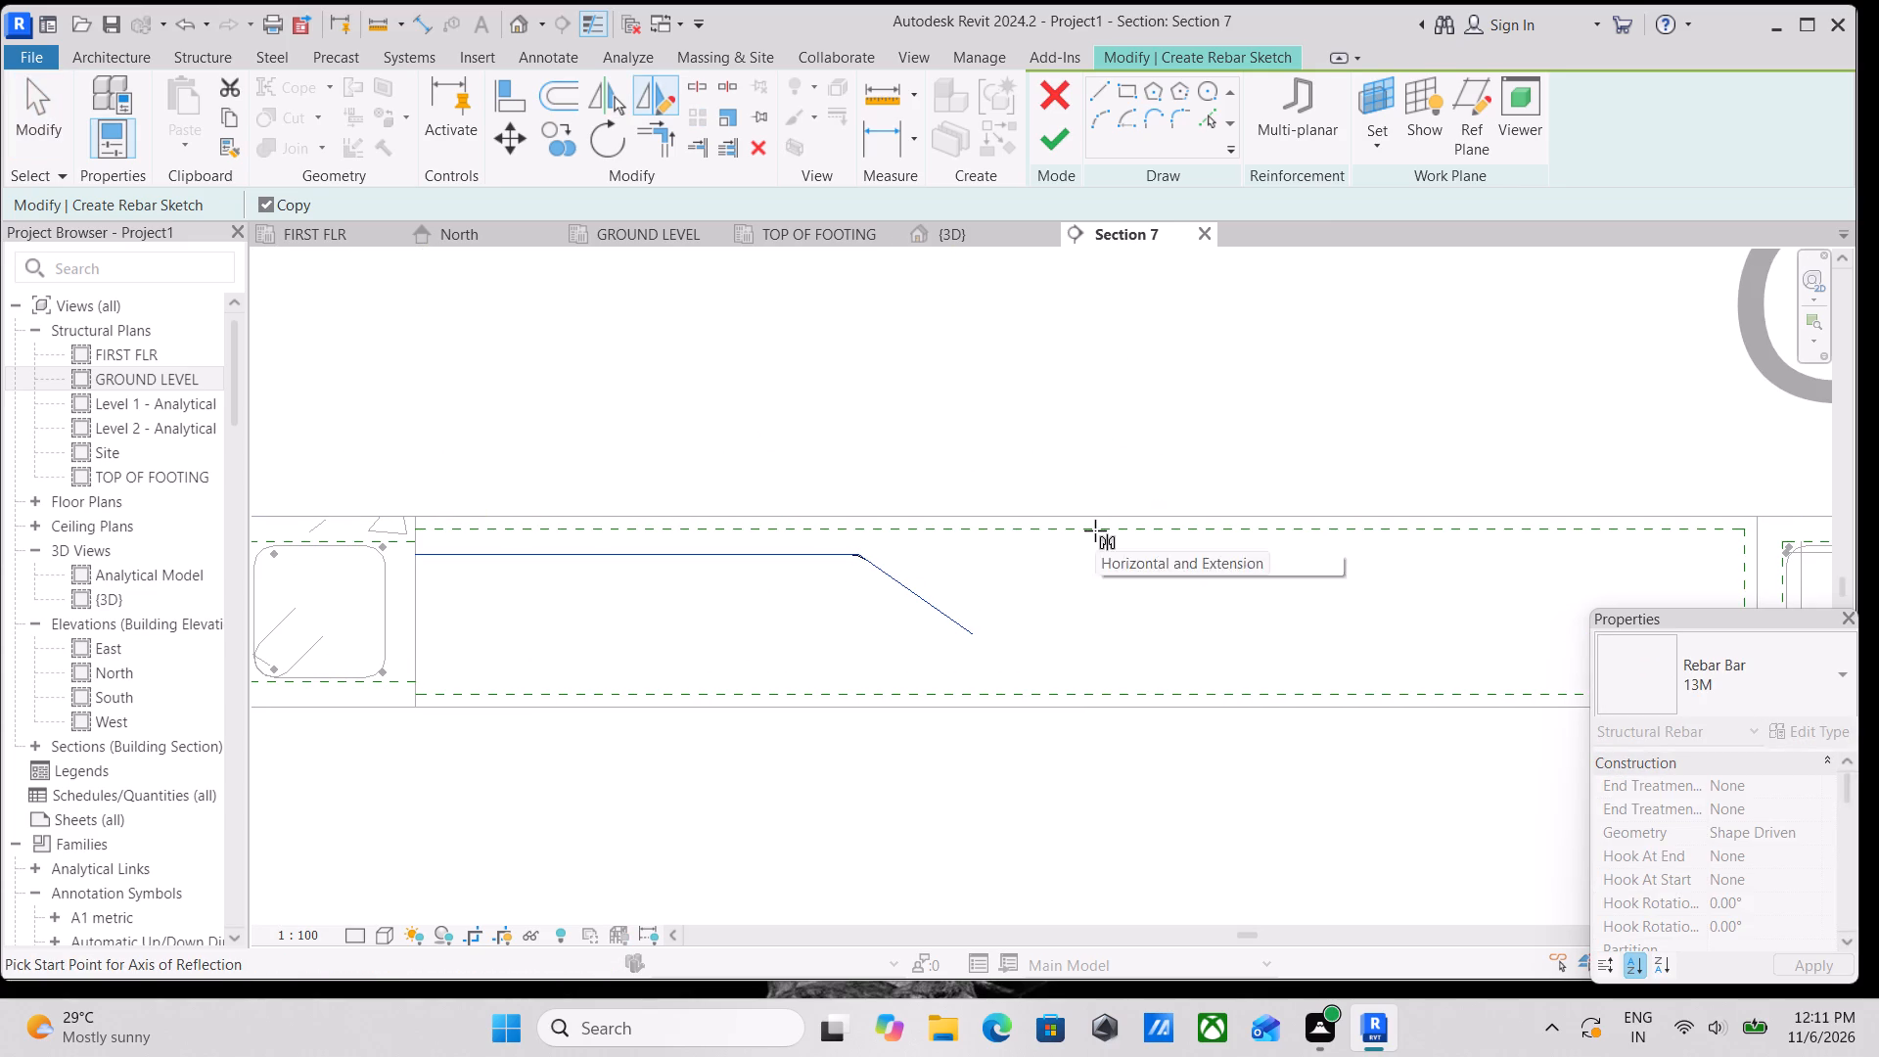
scroll(1095, 530, "down", 2)
left_click(1093, 519)
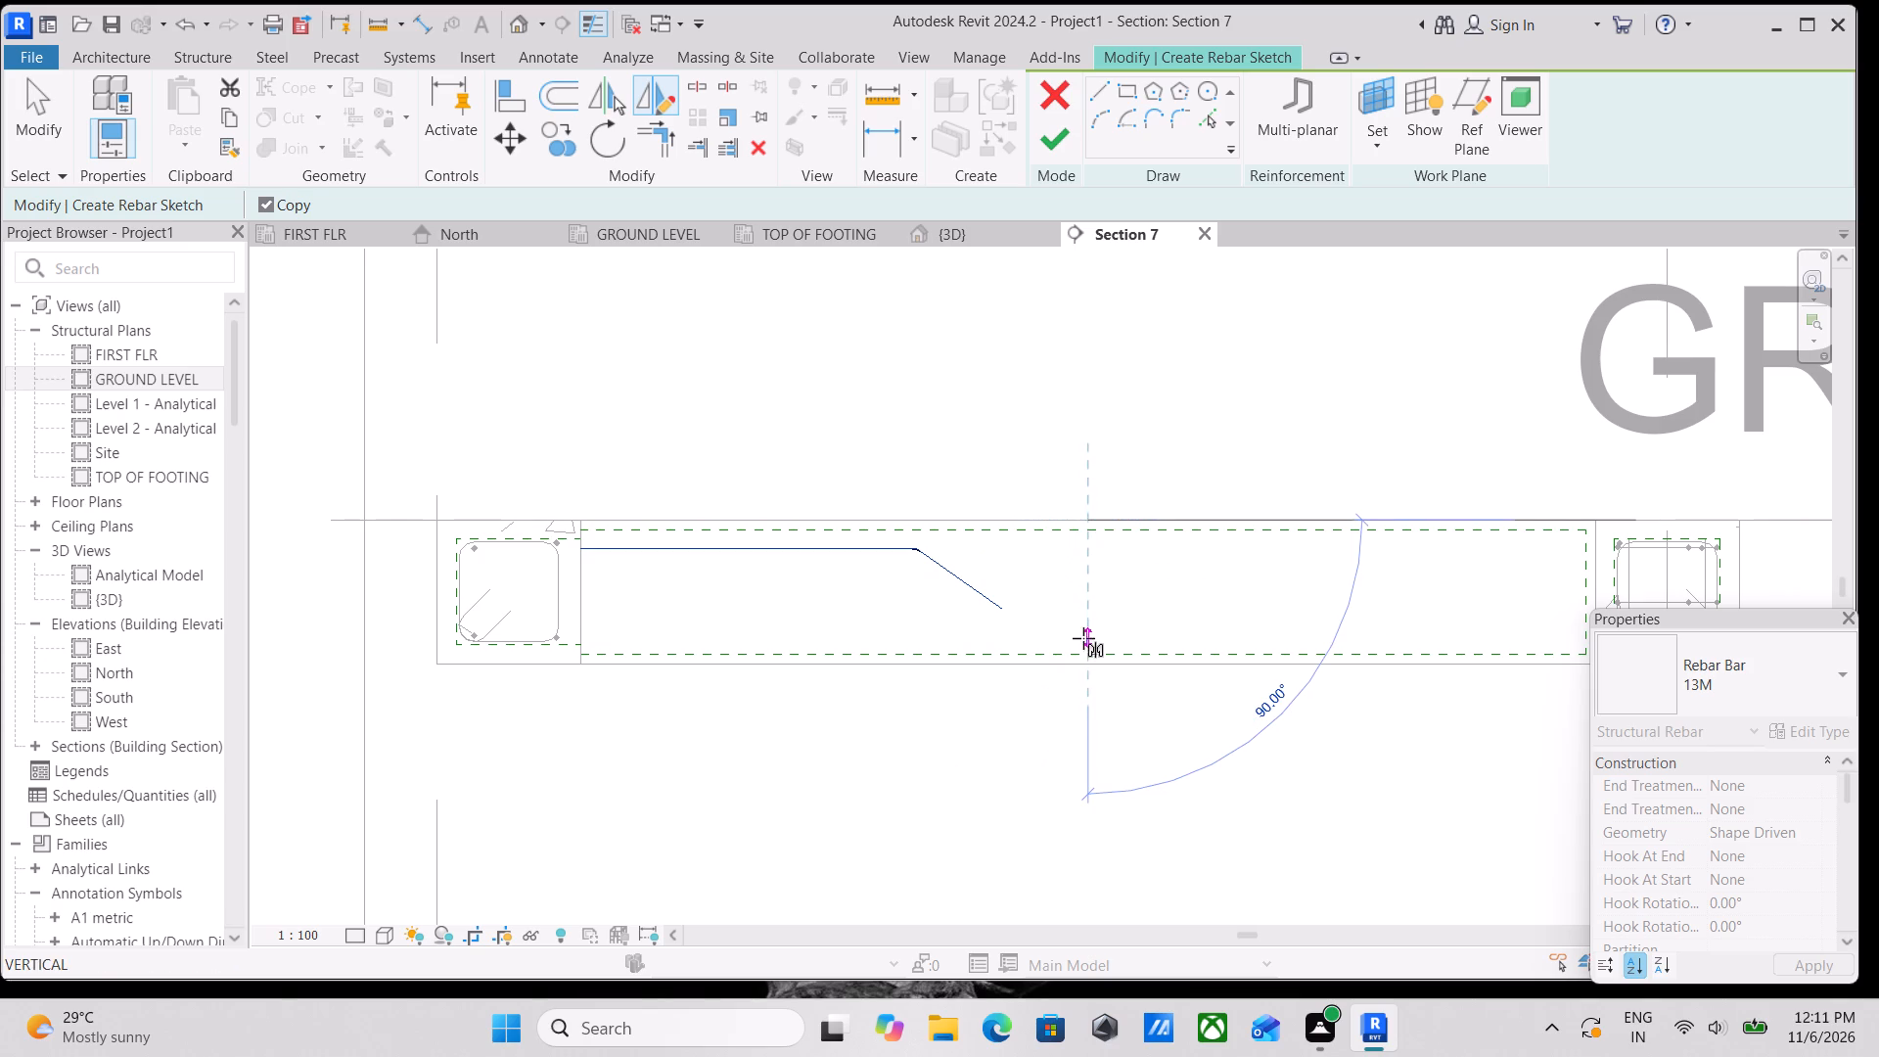
left_click(1085, 701)
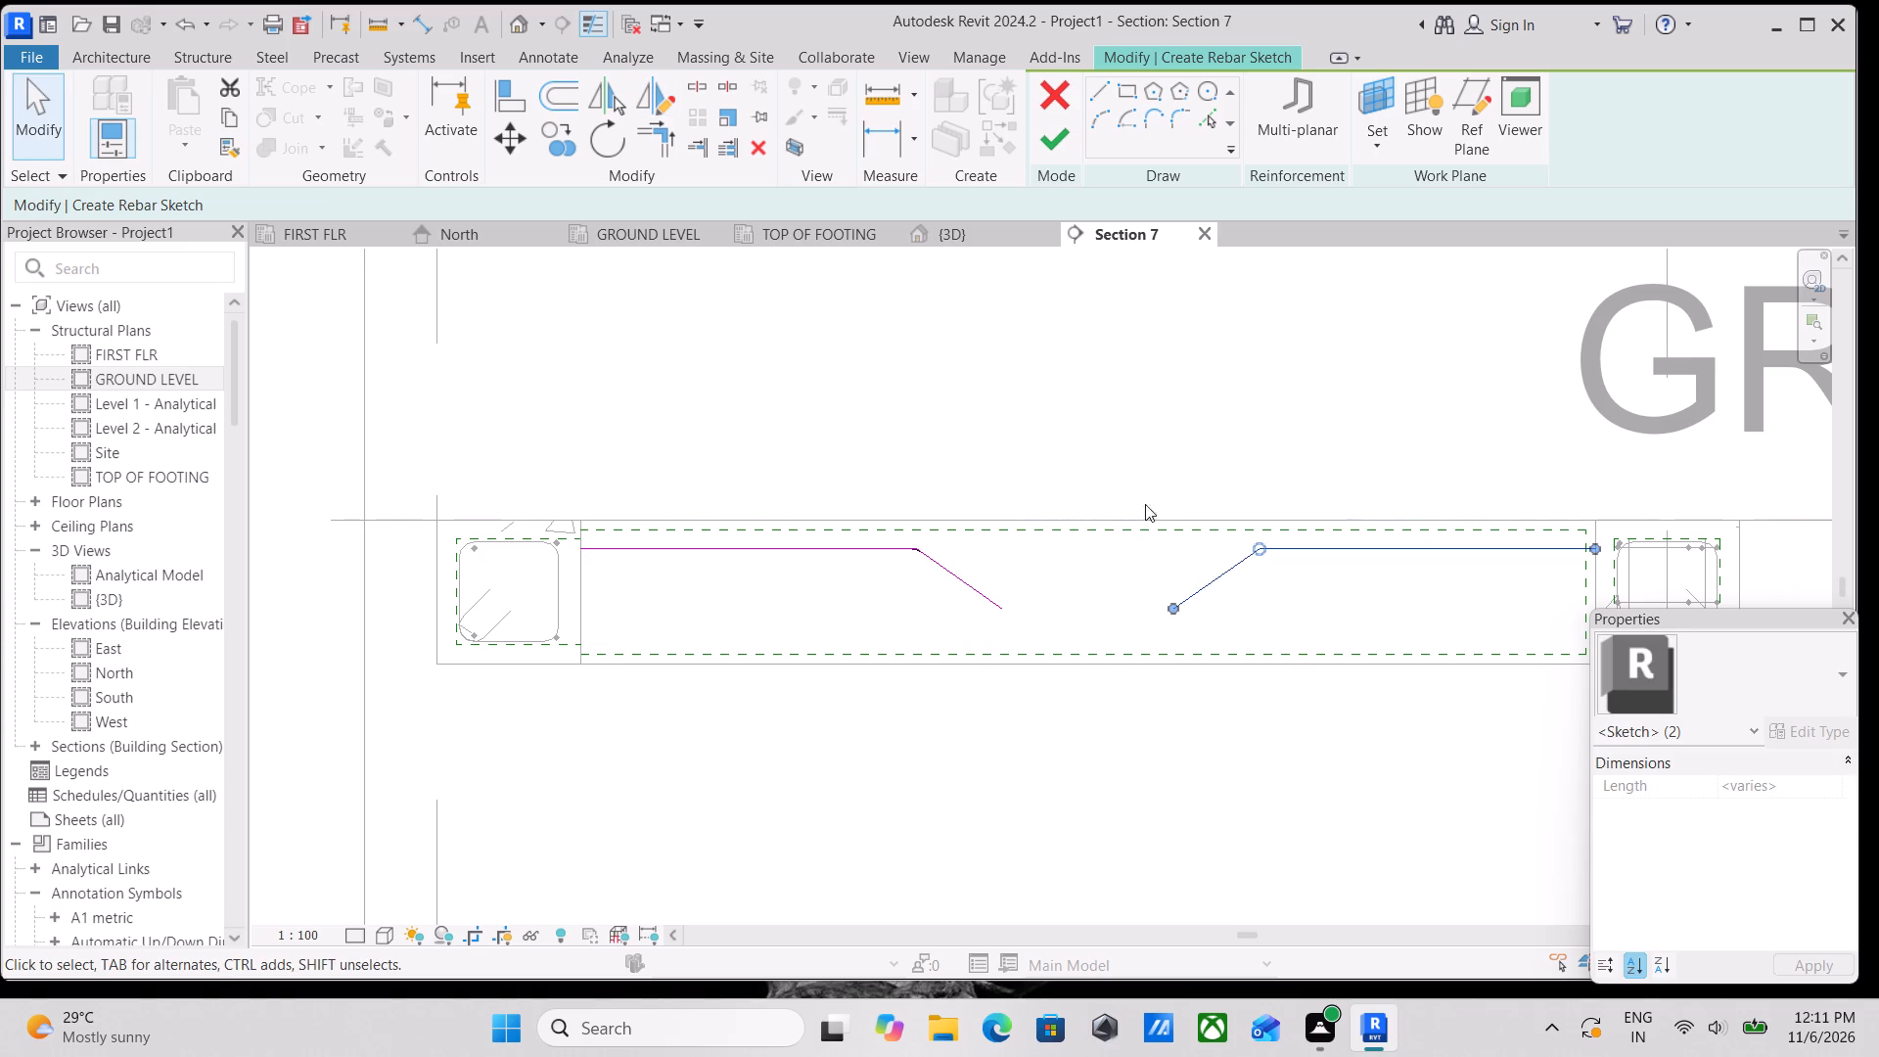
key("Escape")
Draw a horizontal bottom rebar segment joining the lower ends of the two sloped segments, and end the line command.
scroll(1162, 622, "up", 2)
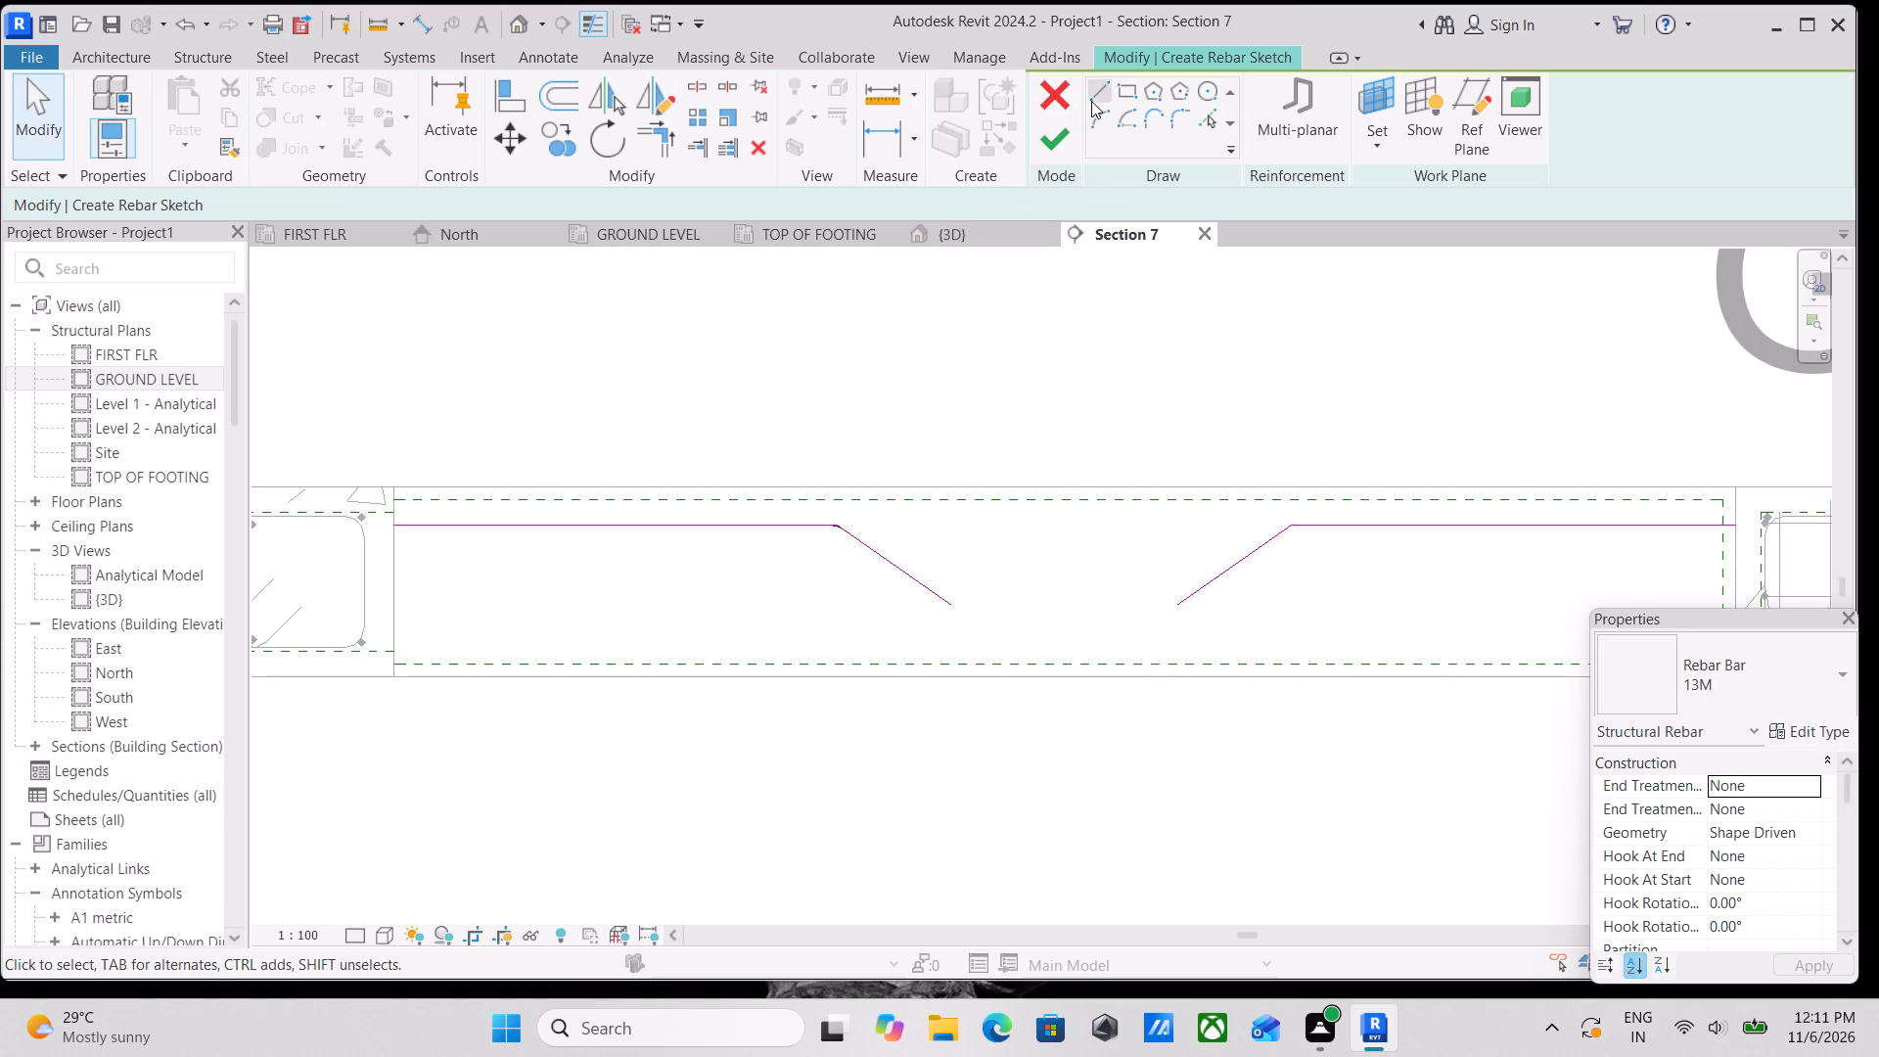
left_click(1092, 100)
left_click(1175, 599)
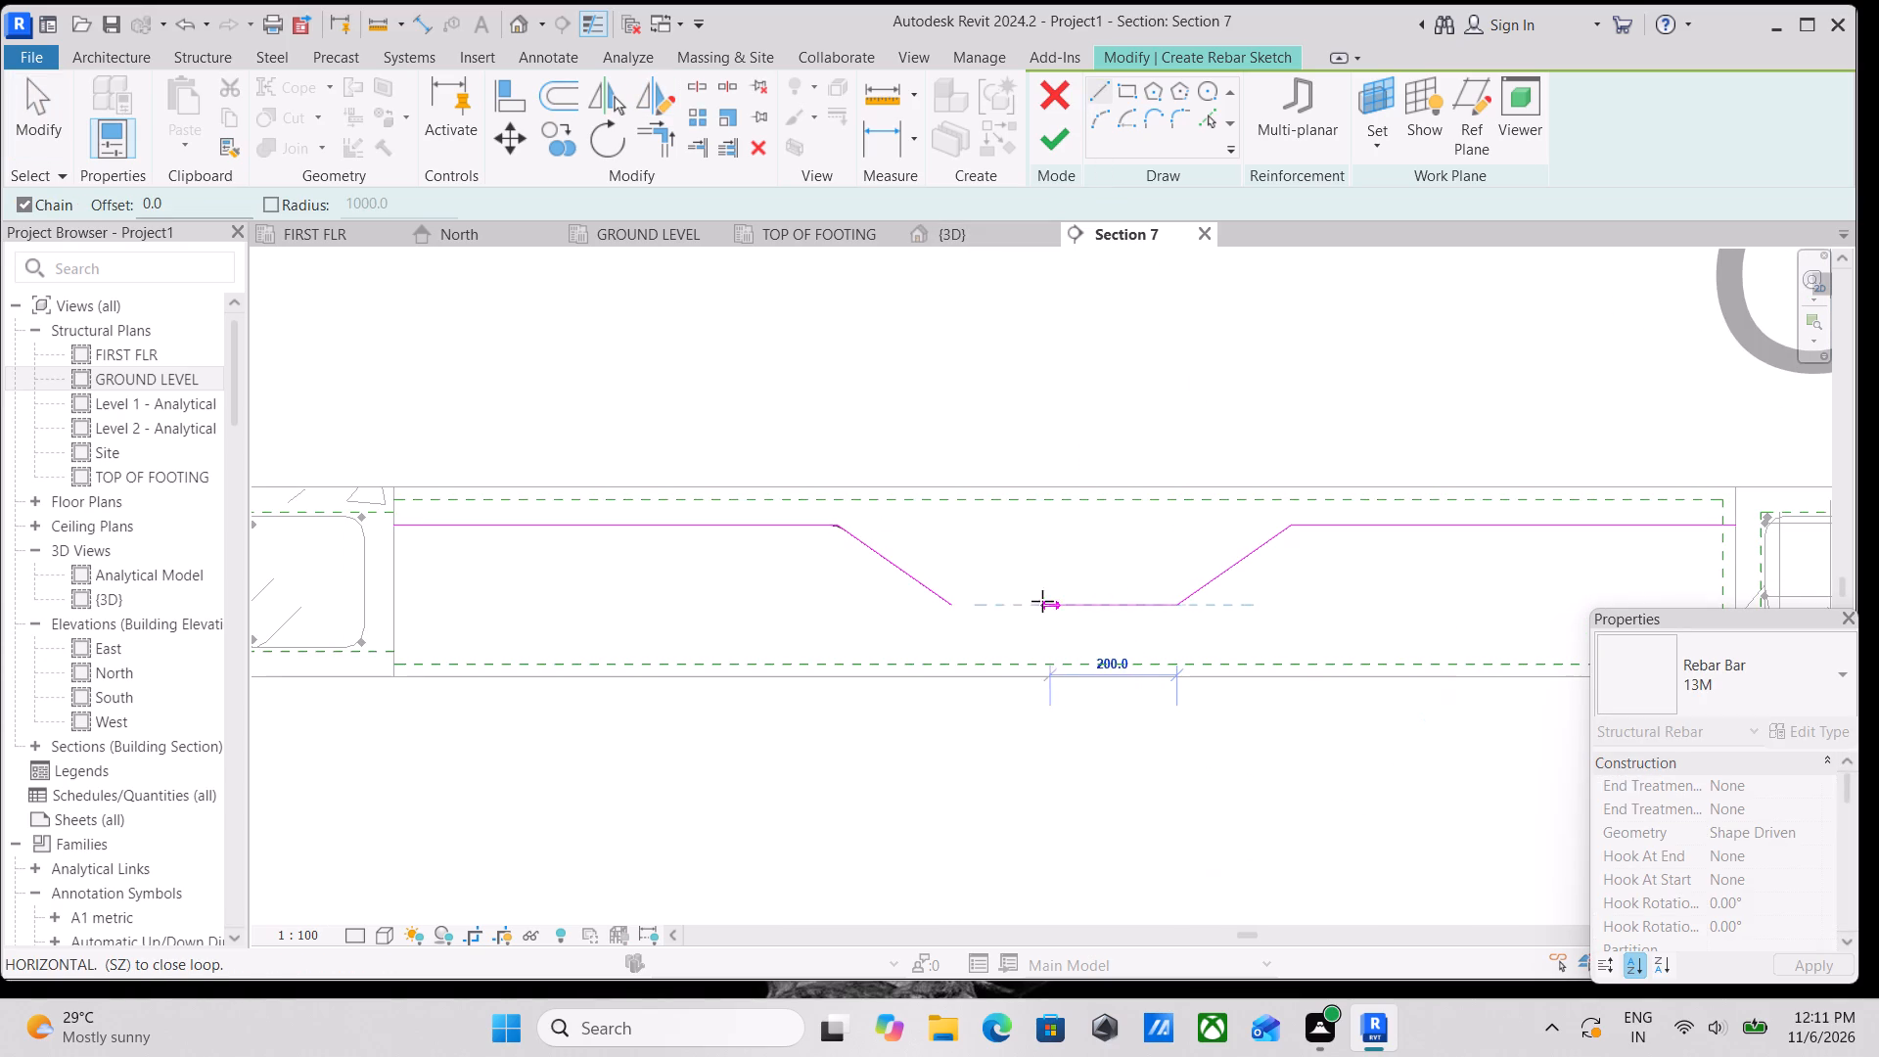
left_click(951, 604)
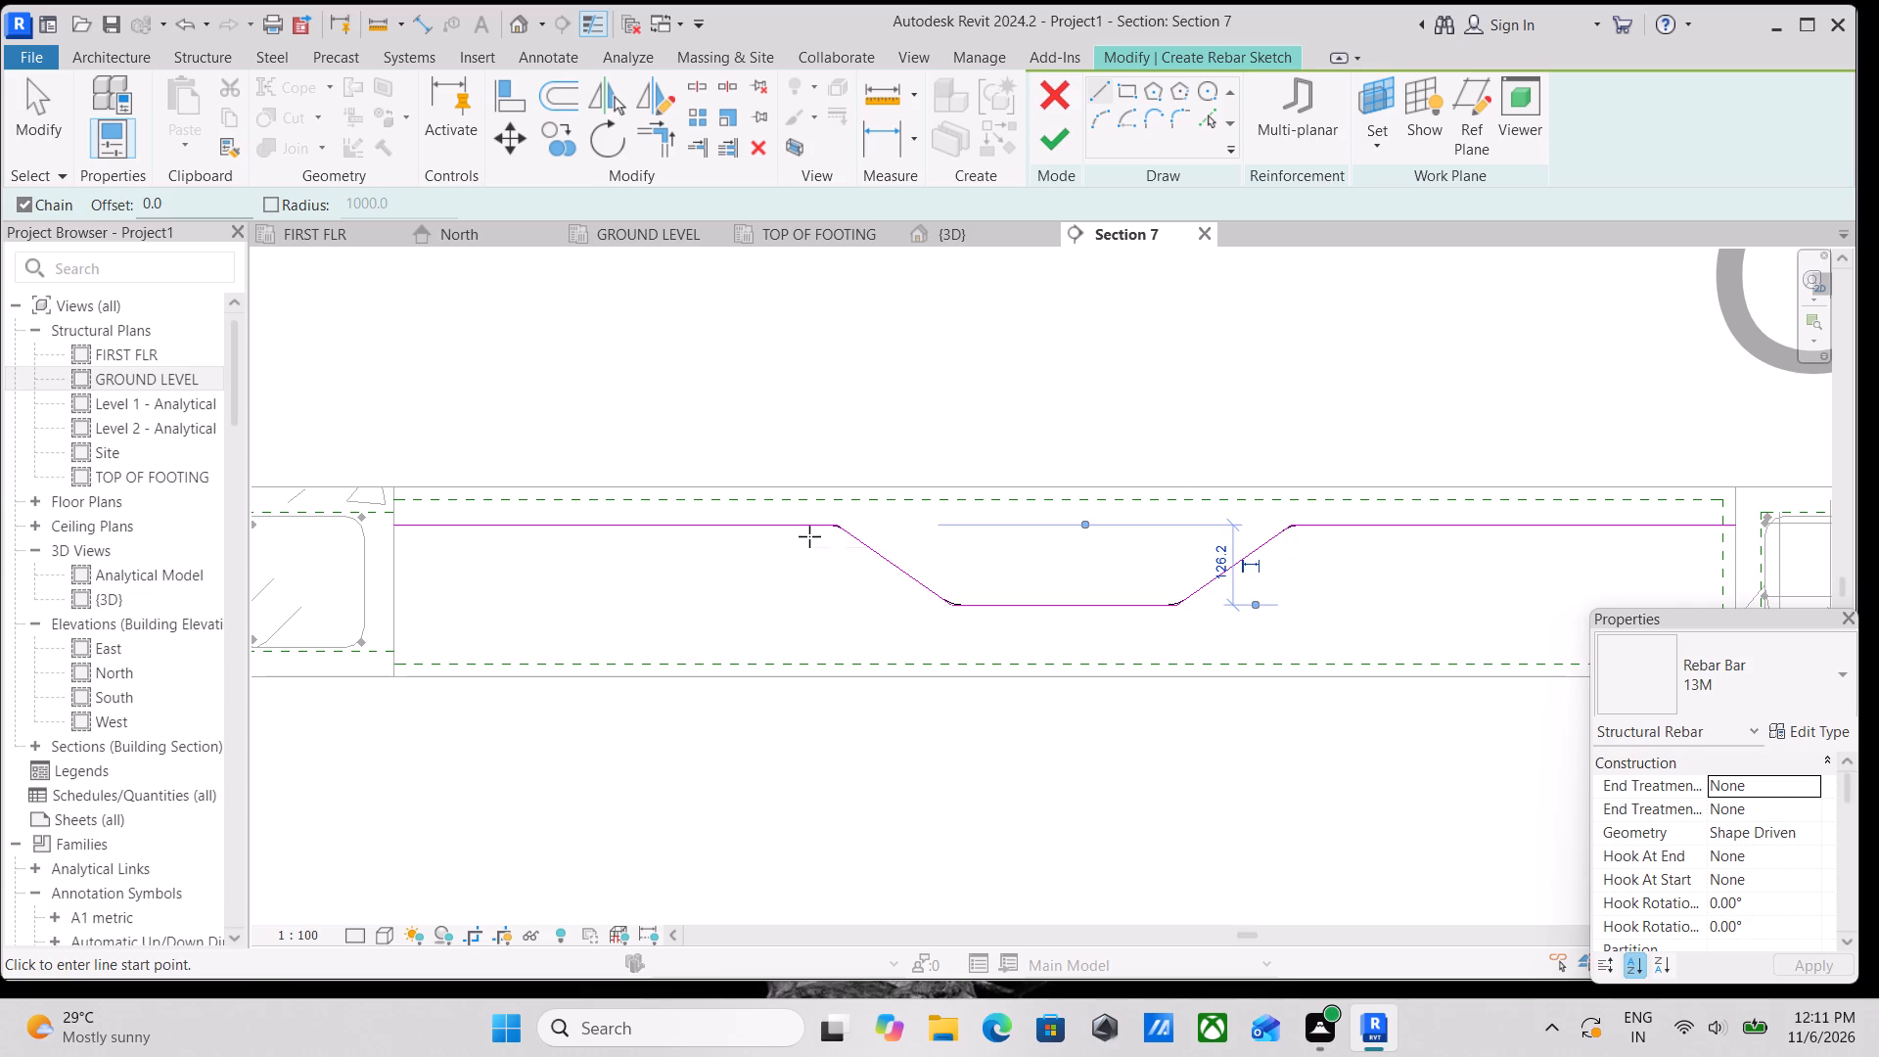
scroll(679, 518, "up", 1)
key("Escape")
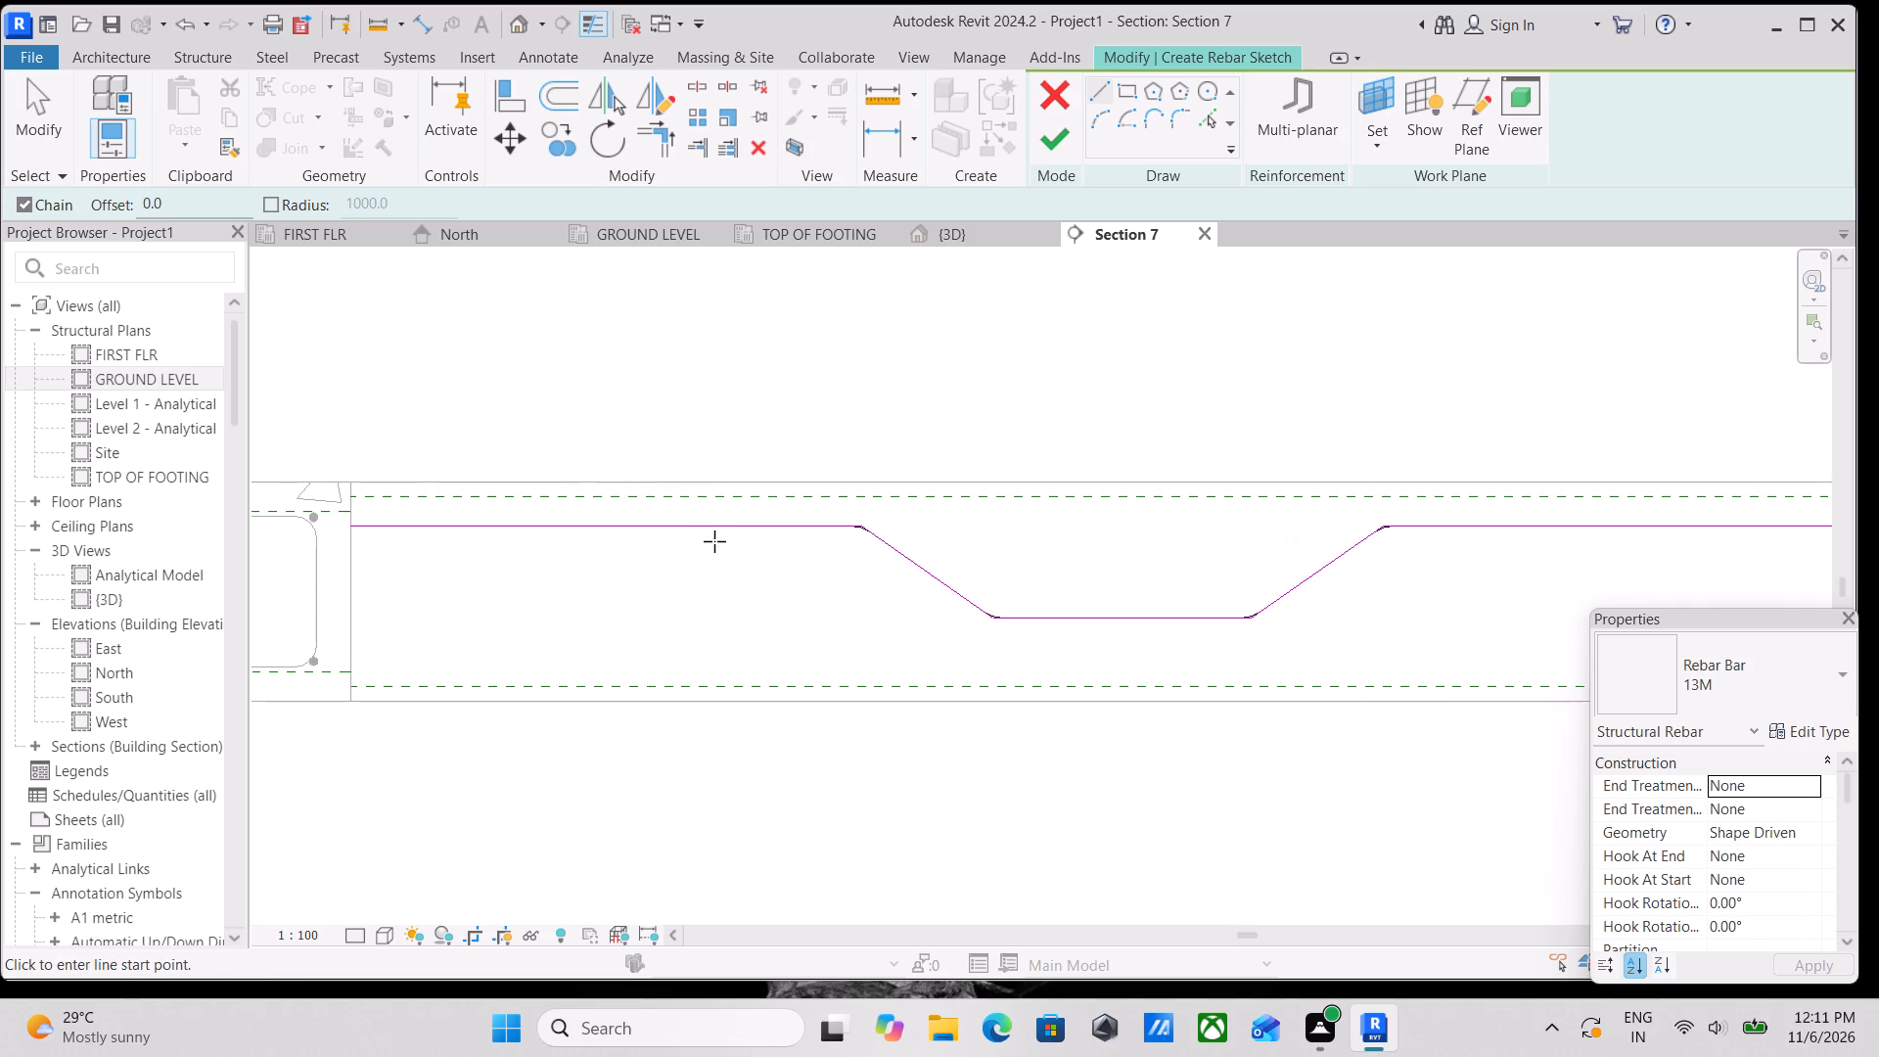
key("Escape")
Shorten the horizontal rebar segment at the grid A beam to 580 mm by pulling back its inner end.
left_click(740, 528)
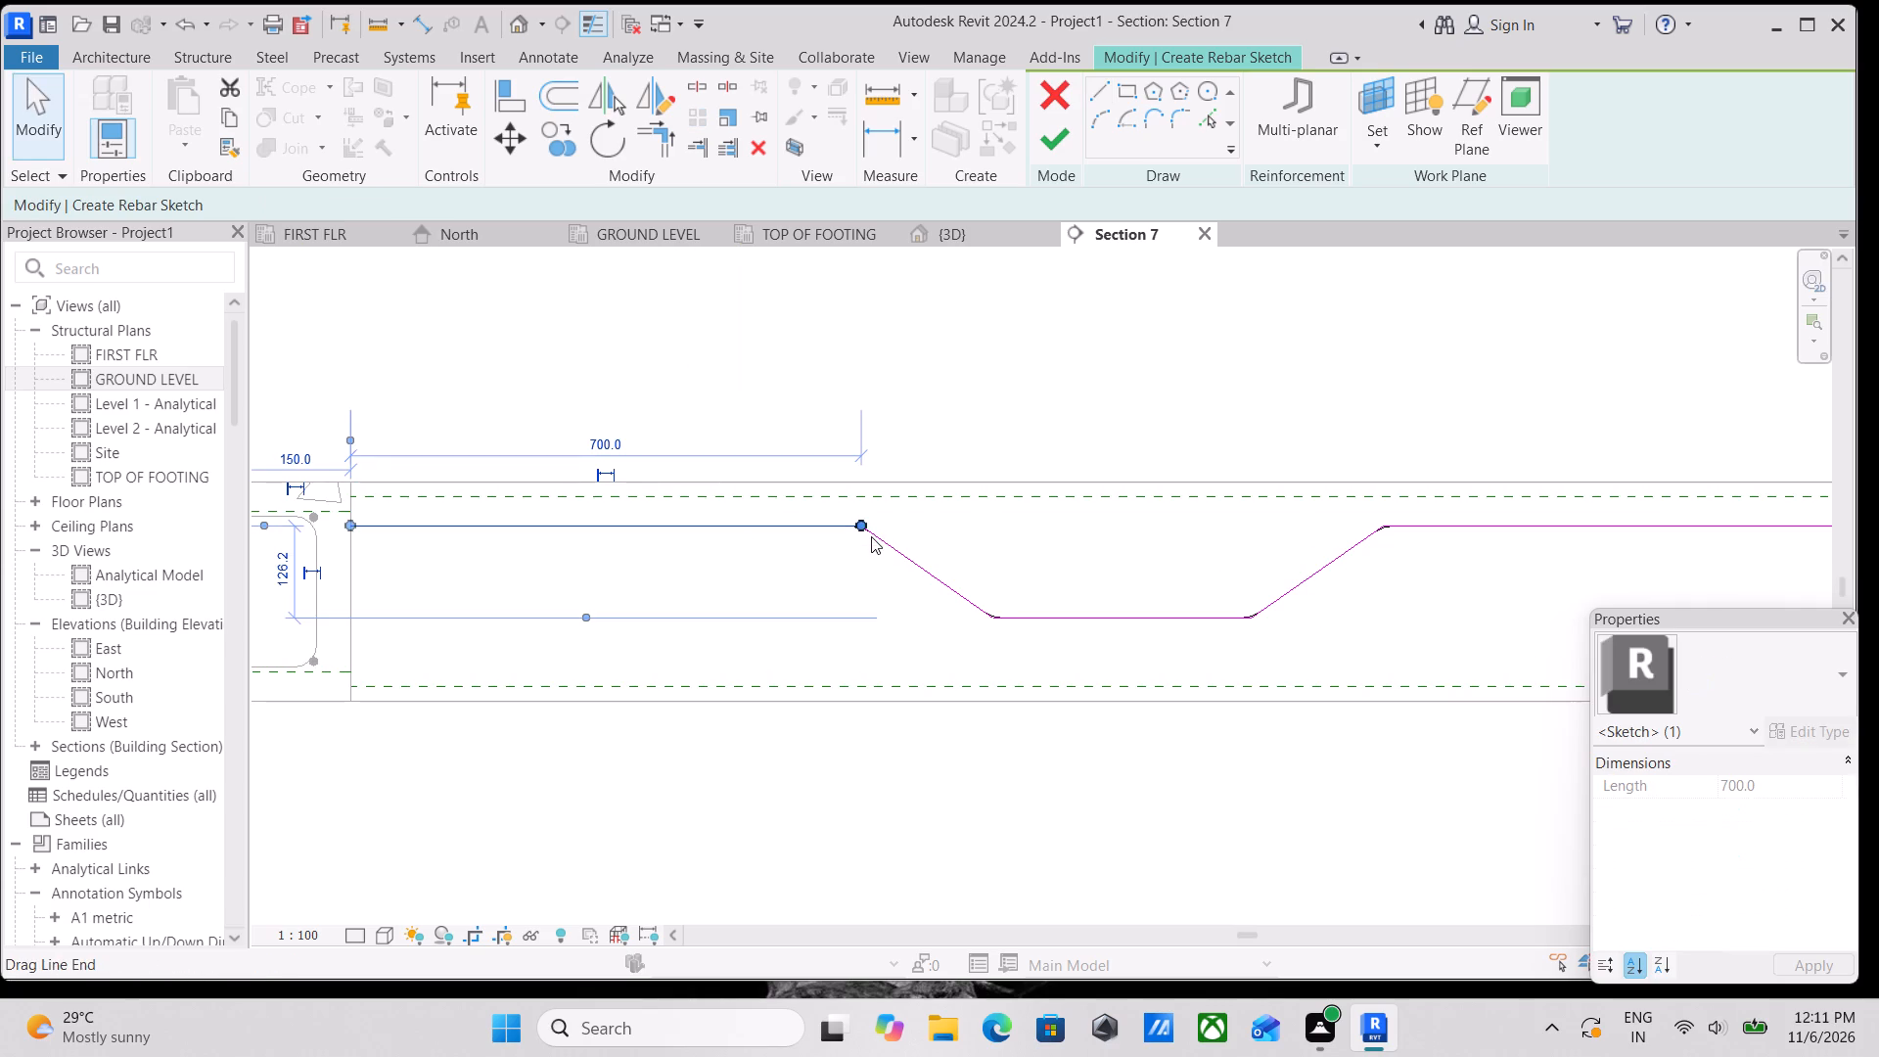
left_click_drag(863, 530, 775, 530)
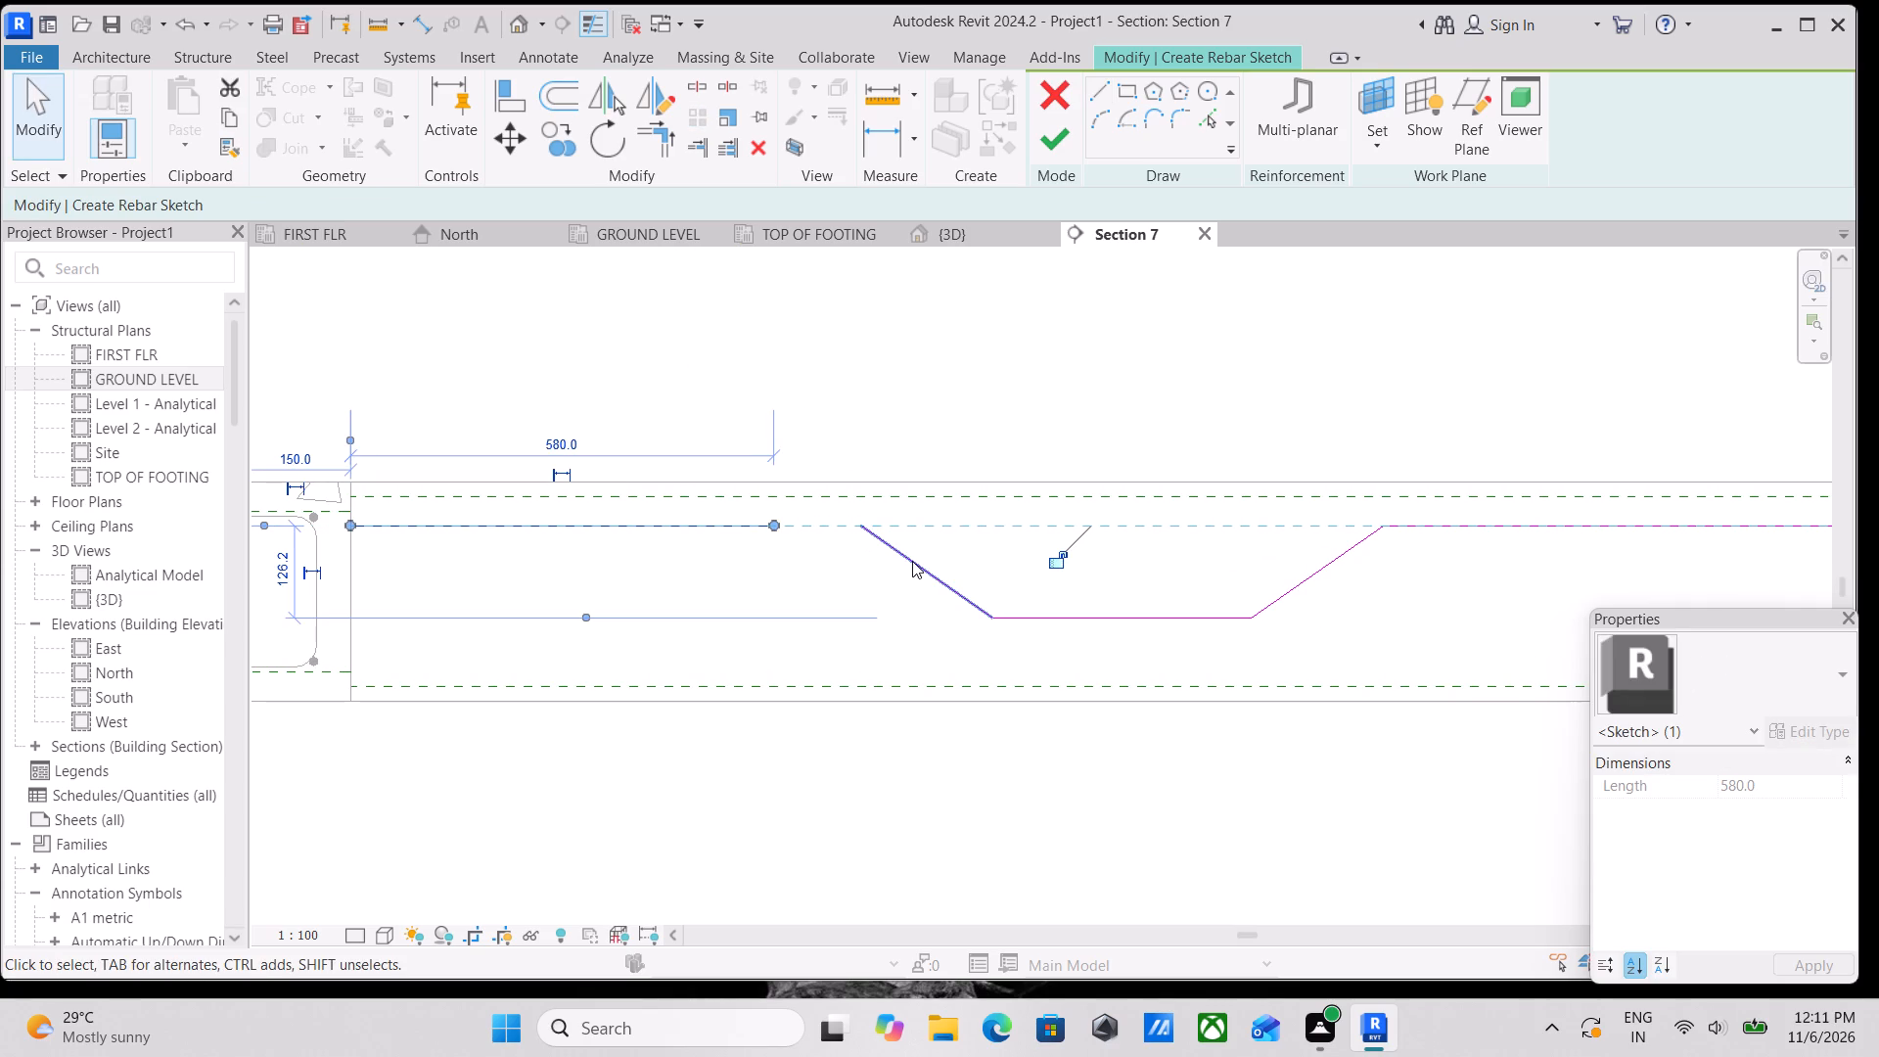
key("Escape")
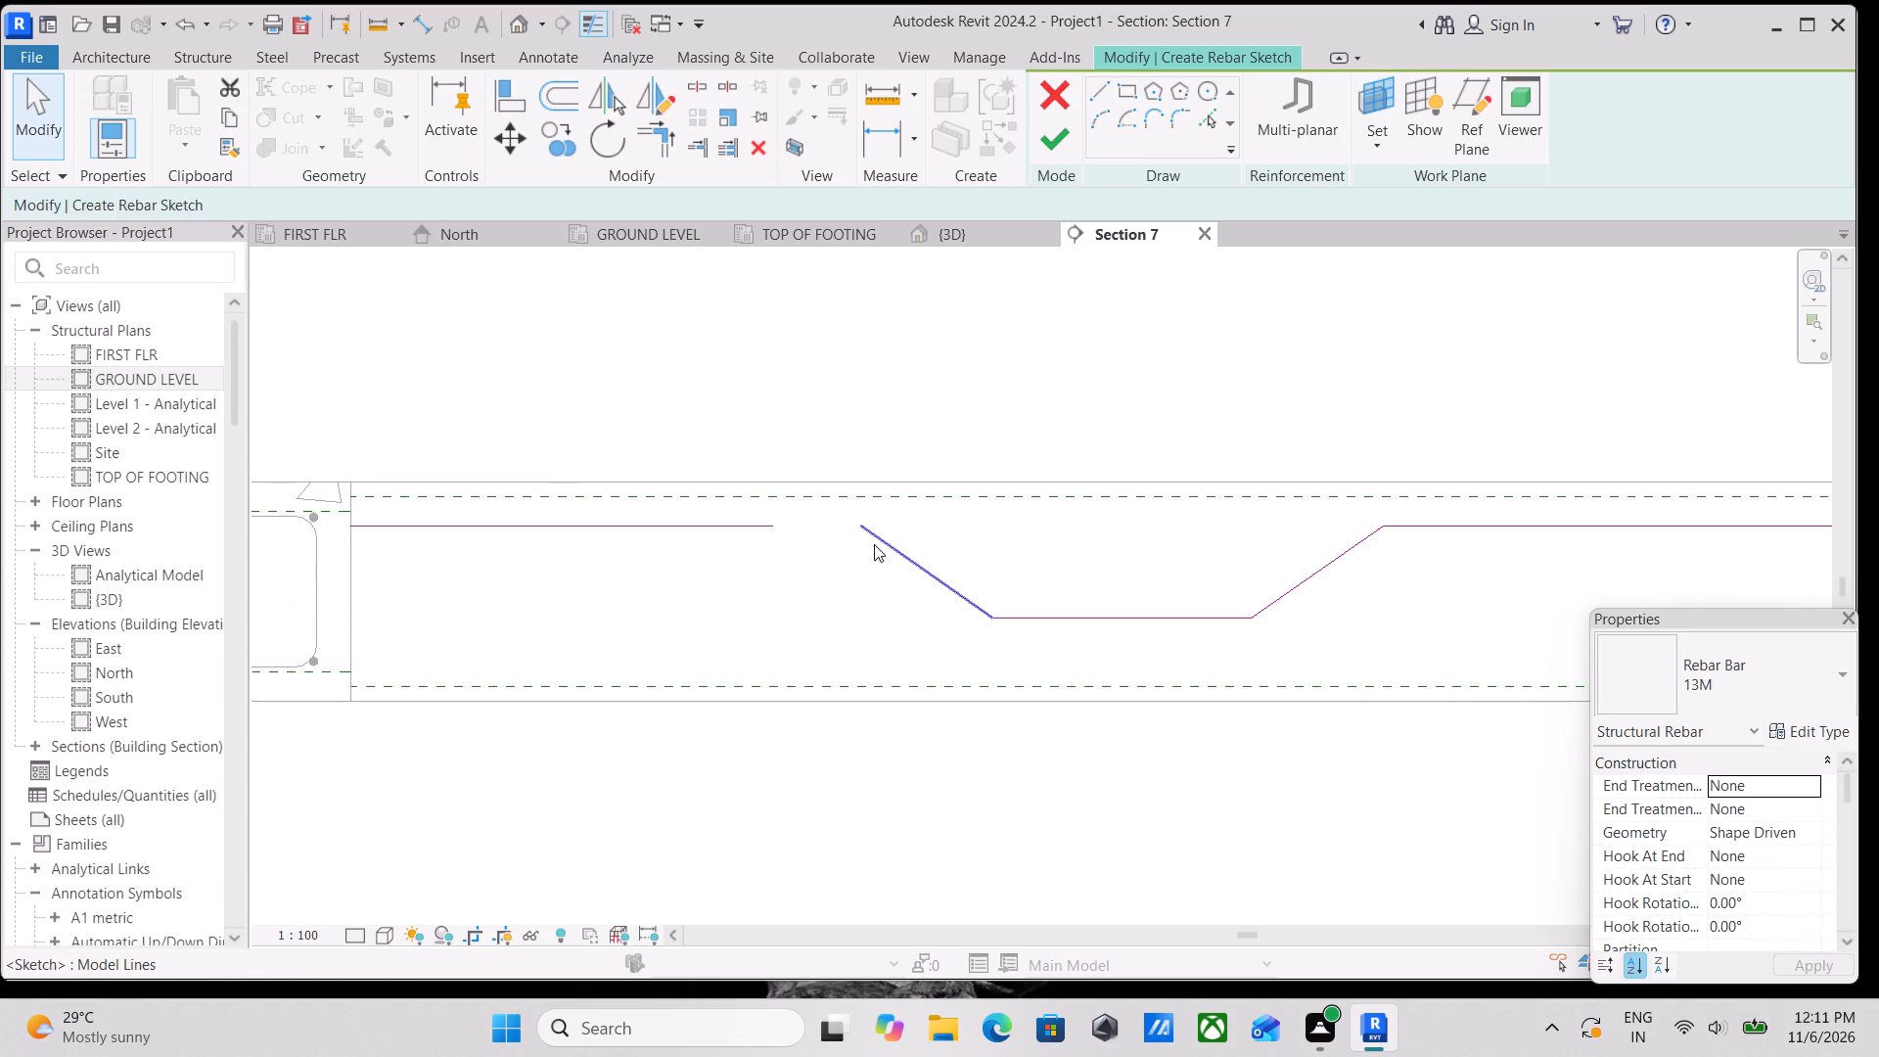
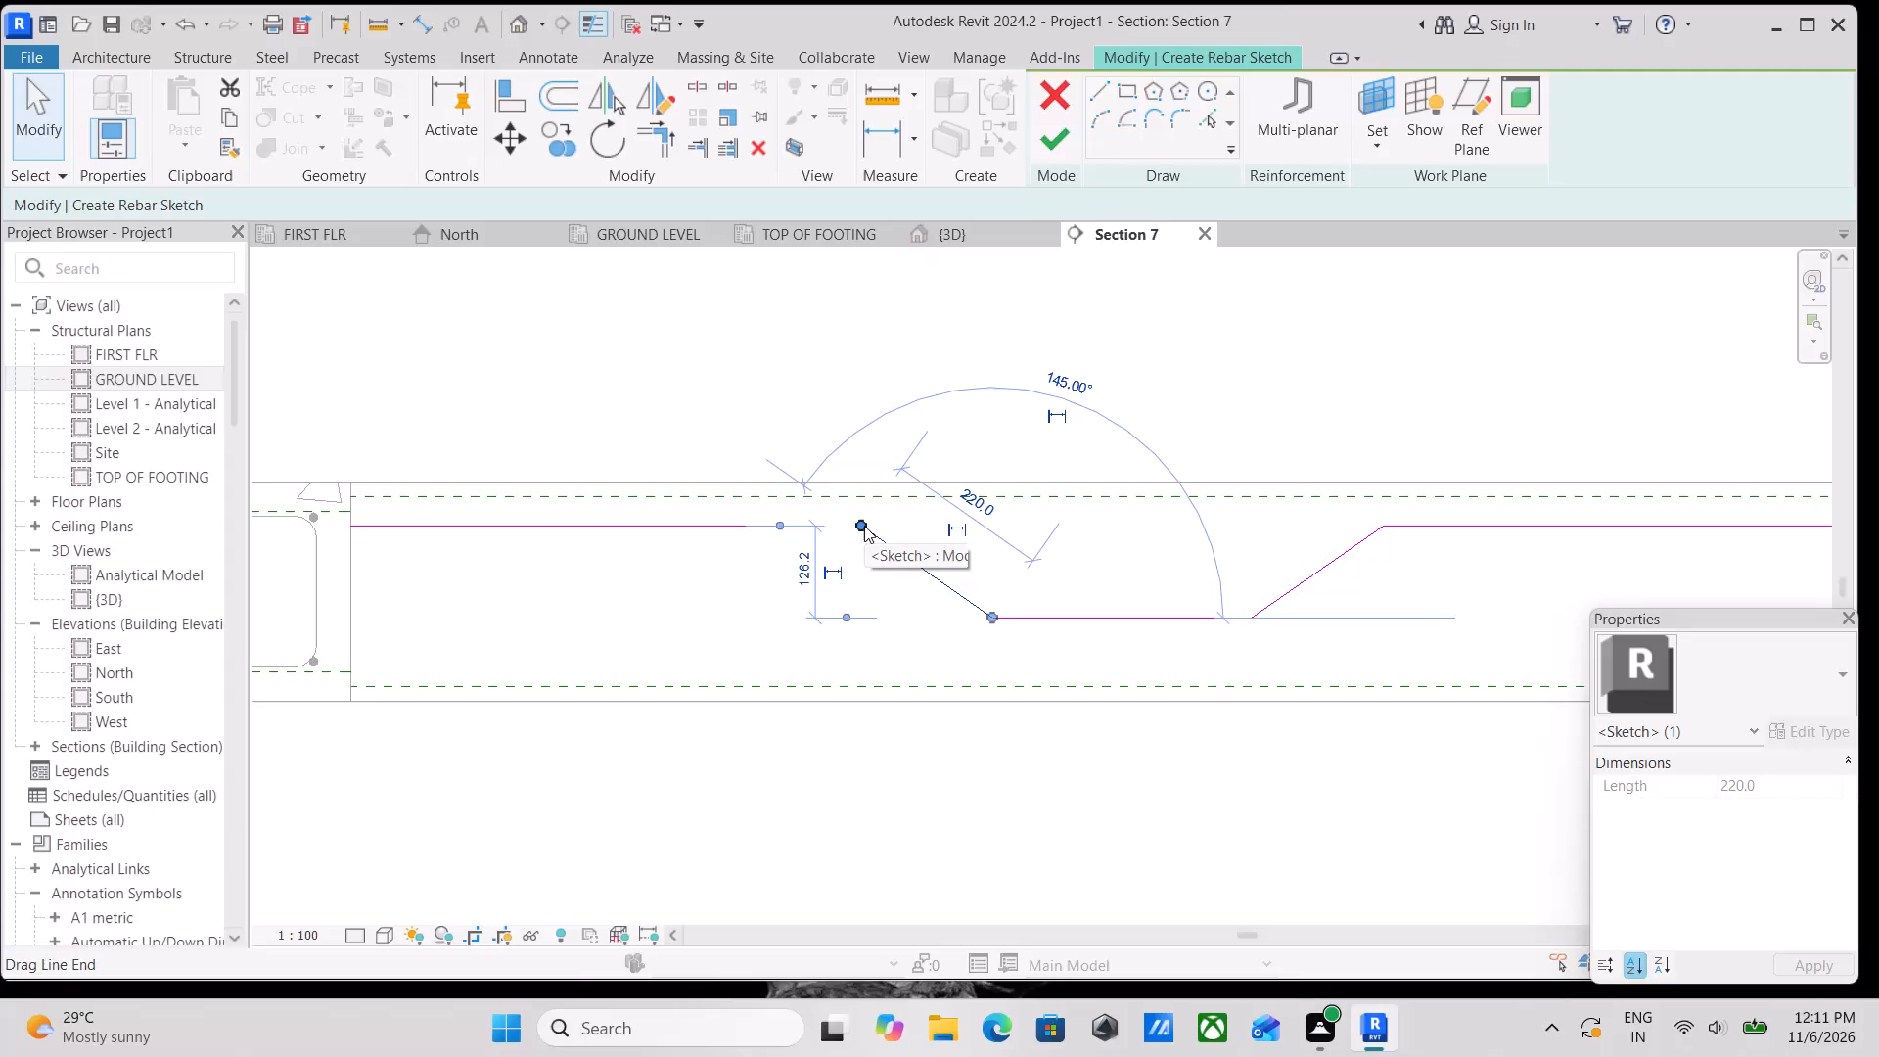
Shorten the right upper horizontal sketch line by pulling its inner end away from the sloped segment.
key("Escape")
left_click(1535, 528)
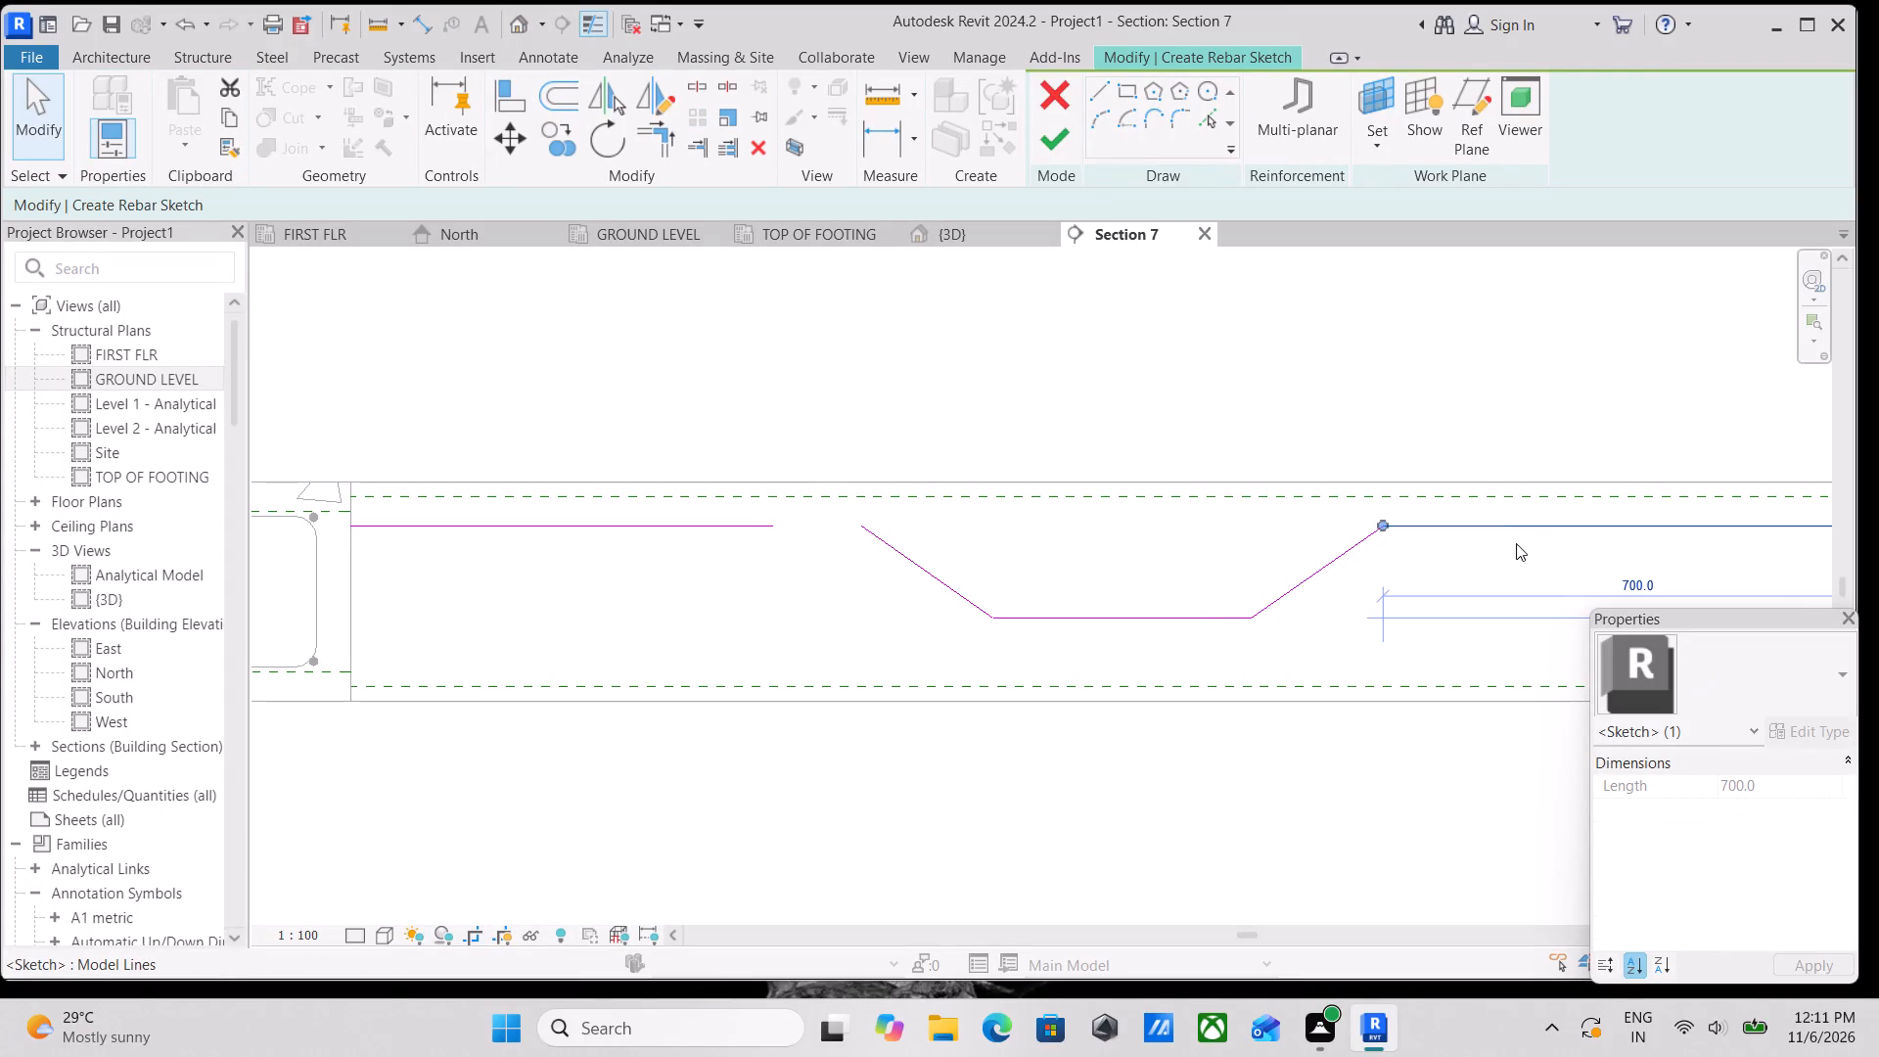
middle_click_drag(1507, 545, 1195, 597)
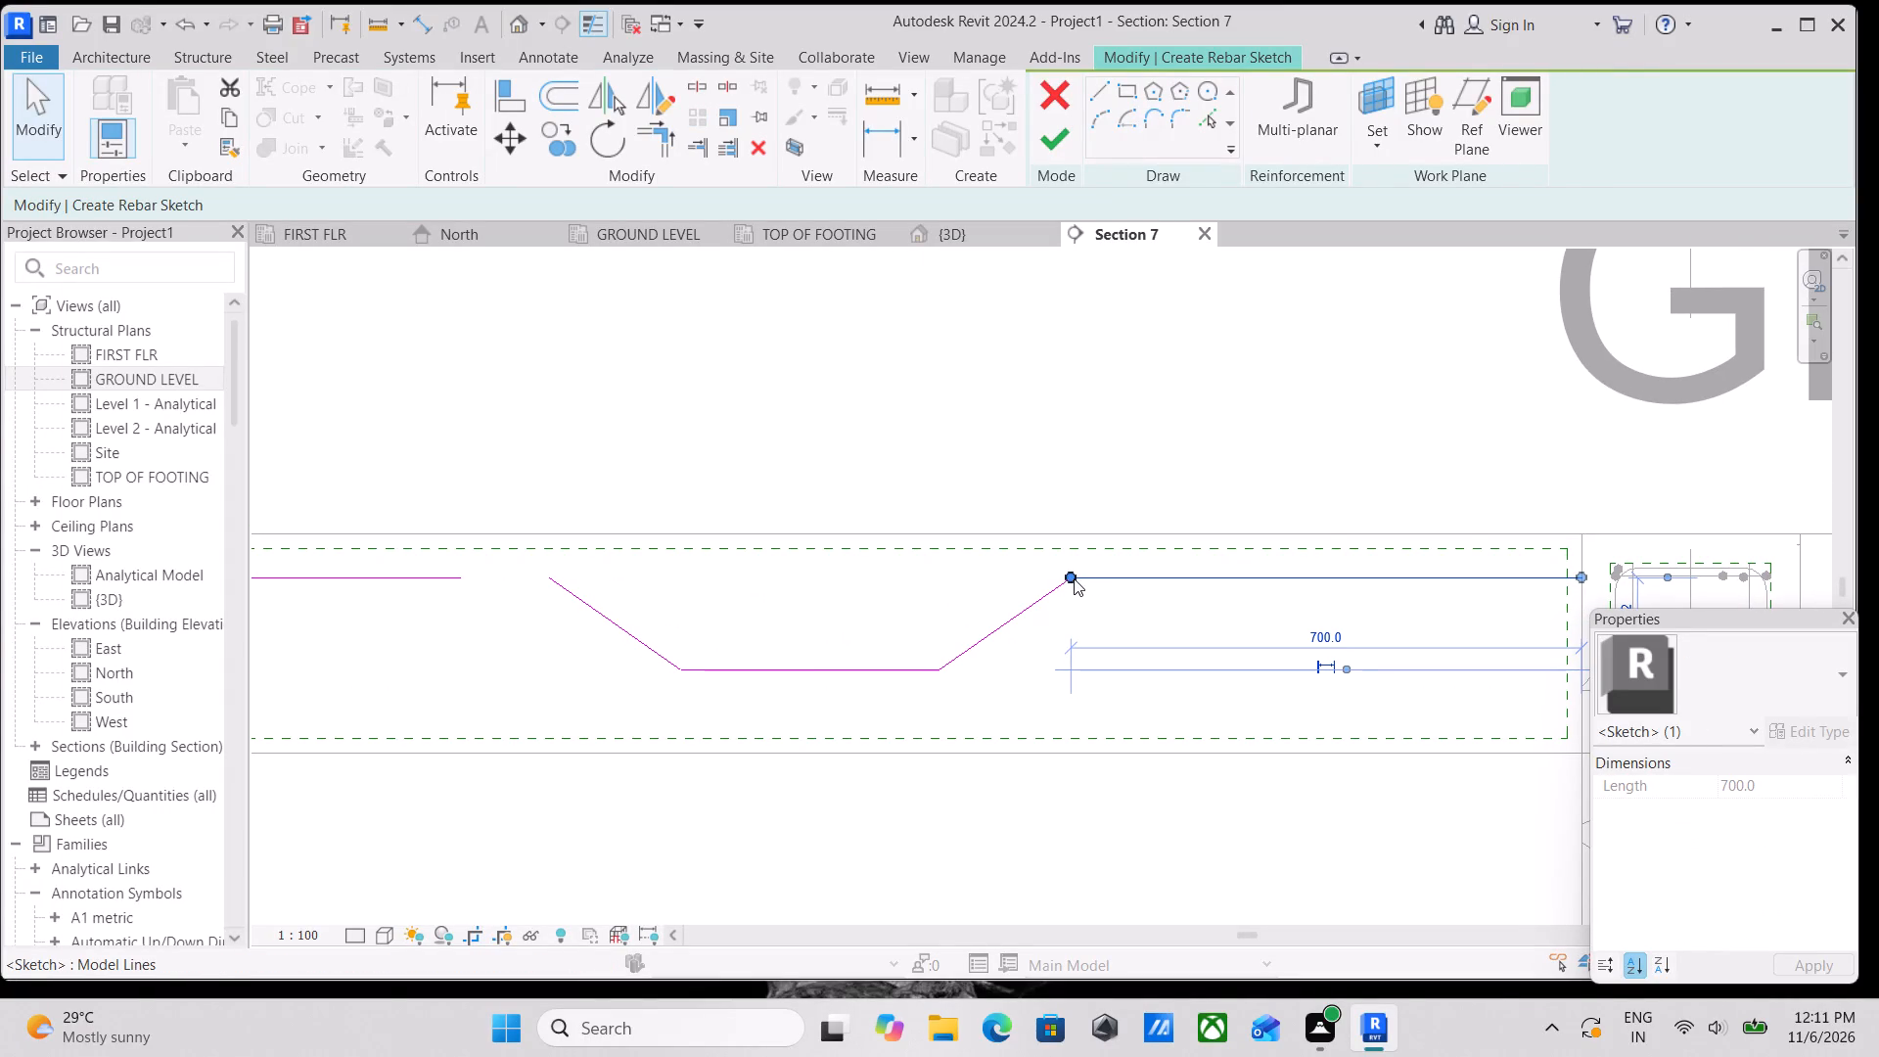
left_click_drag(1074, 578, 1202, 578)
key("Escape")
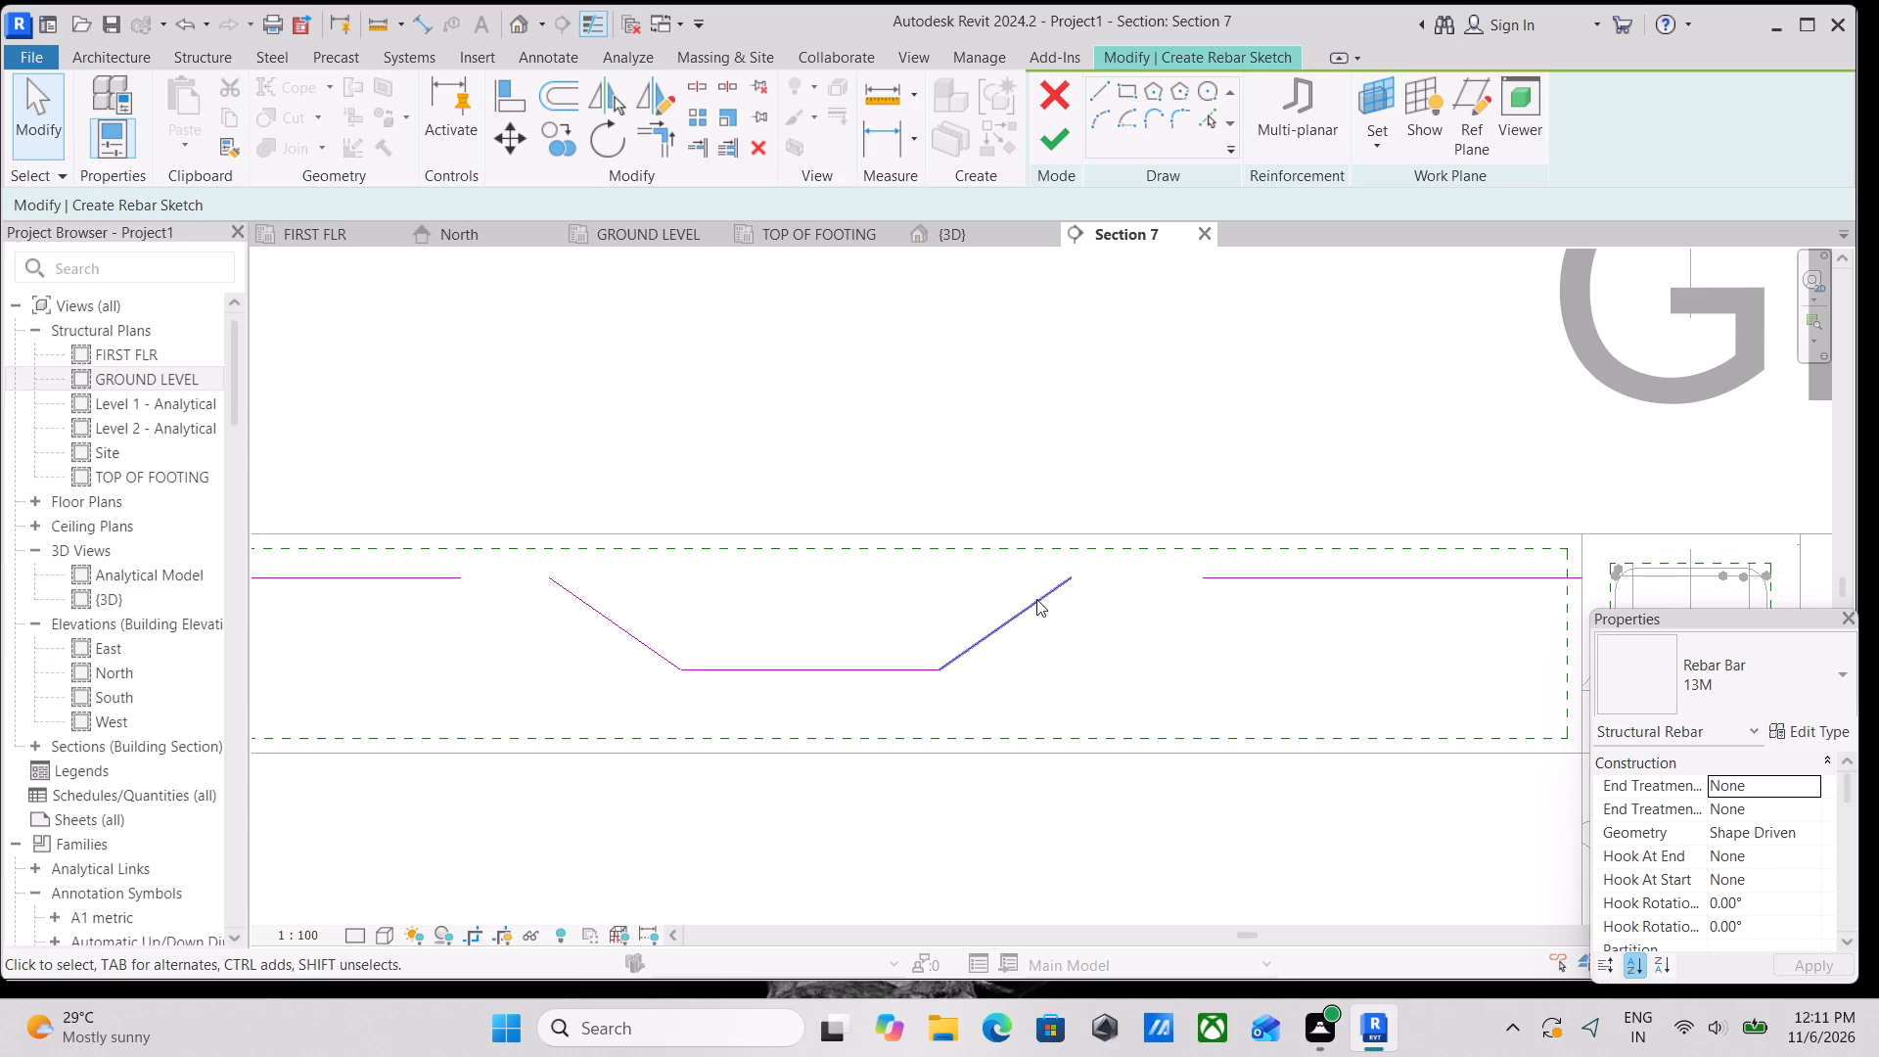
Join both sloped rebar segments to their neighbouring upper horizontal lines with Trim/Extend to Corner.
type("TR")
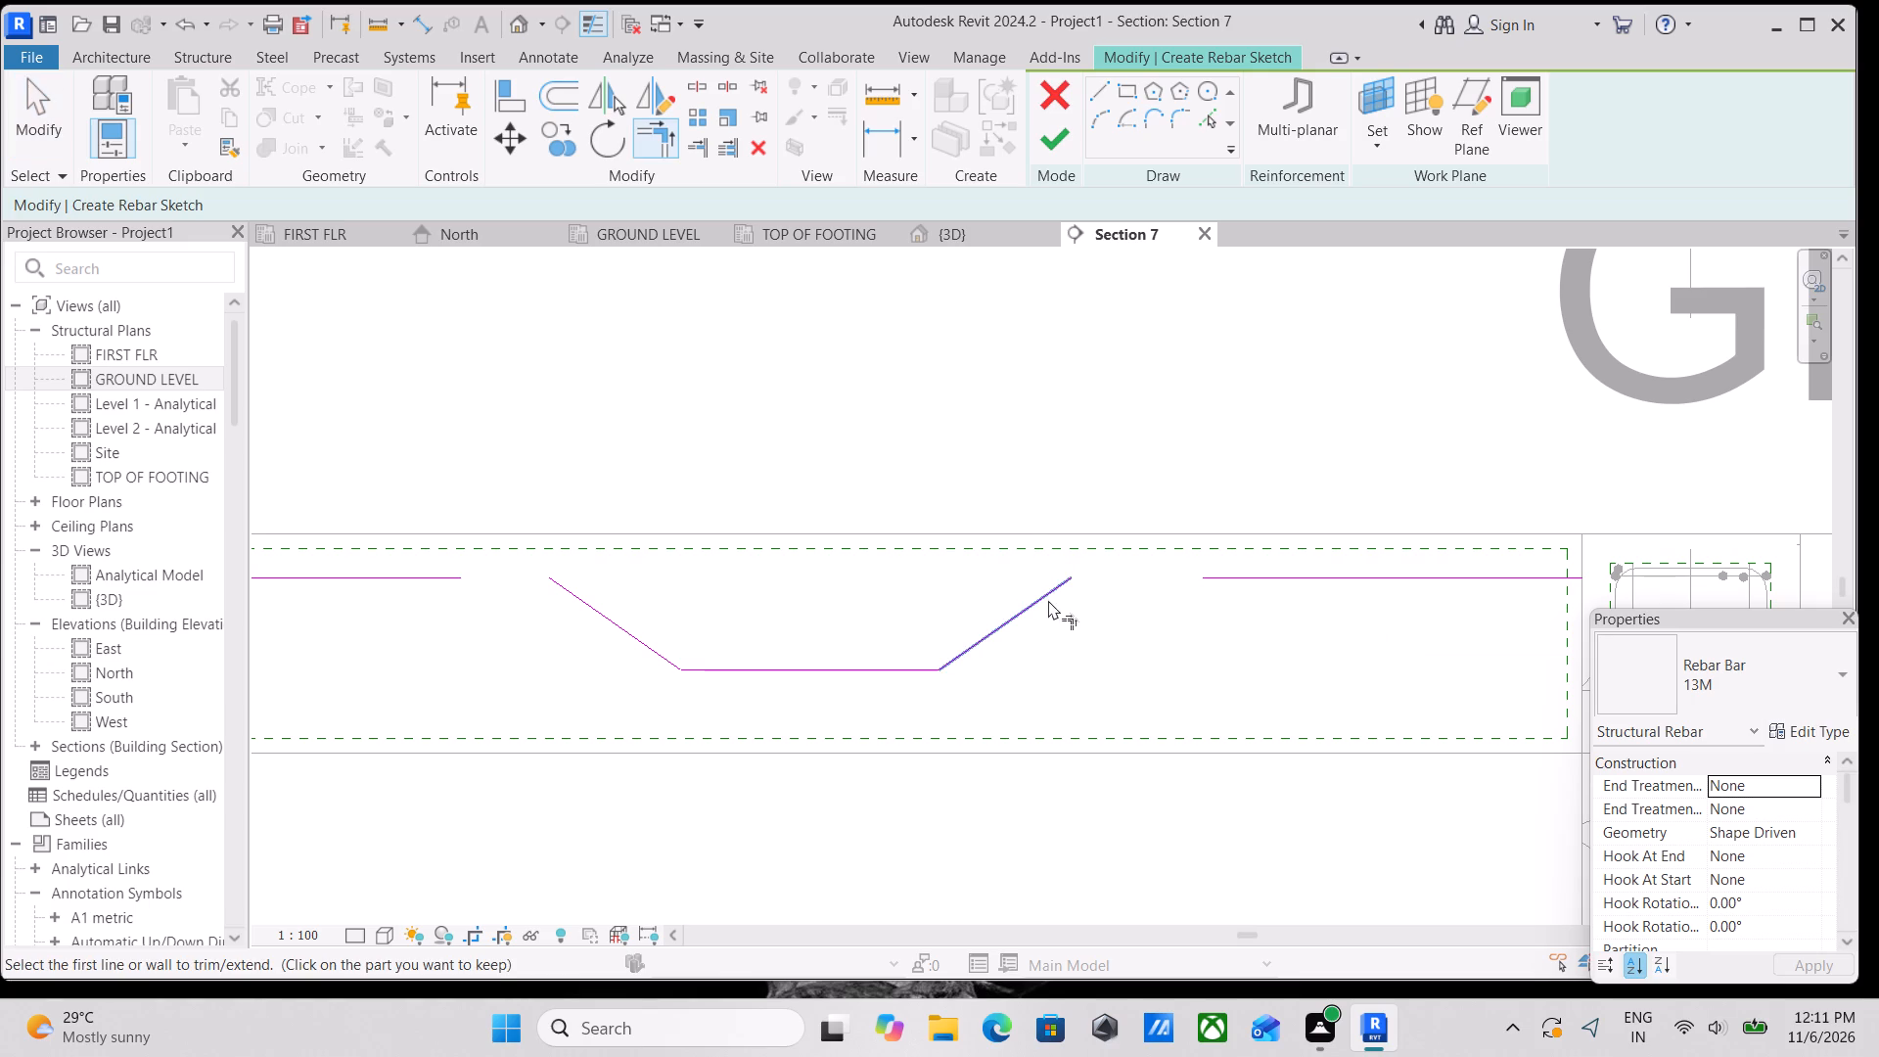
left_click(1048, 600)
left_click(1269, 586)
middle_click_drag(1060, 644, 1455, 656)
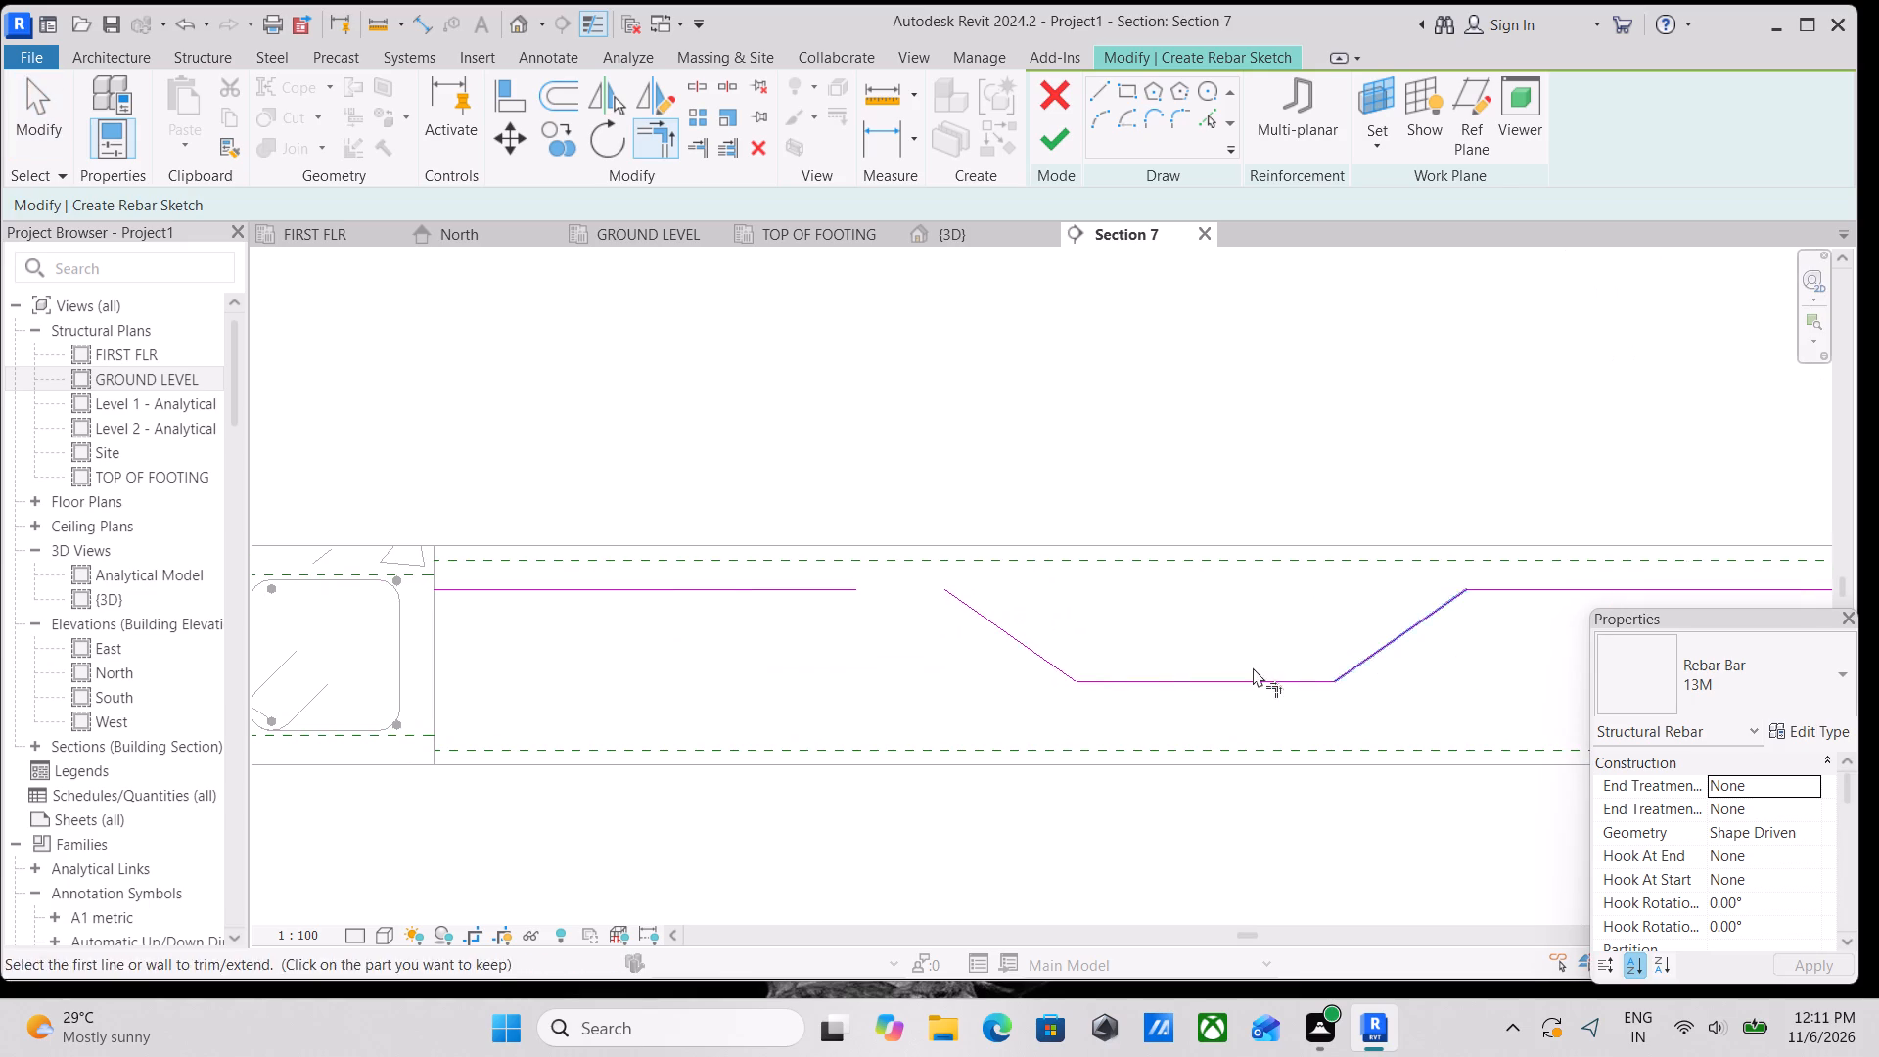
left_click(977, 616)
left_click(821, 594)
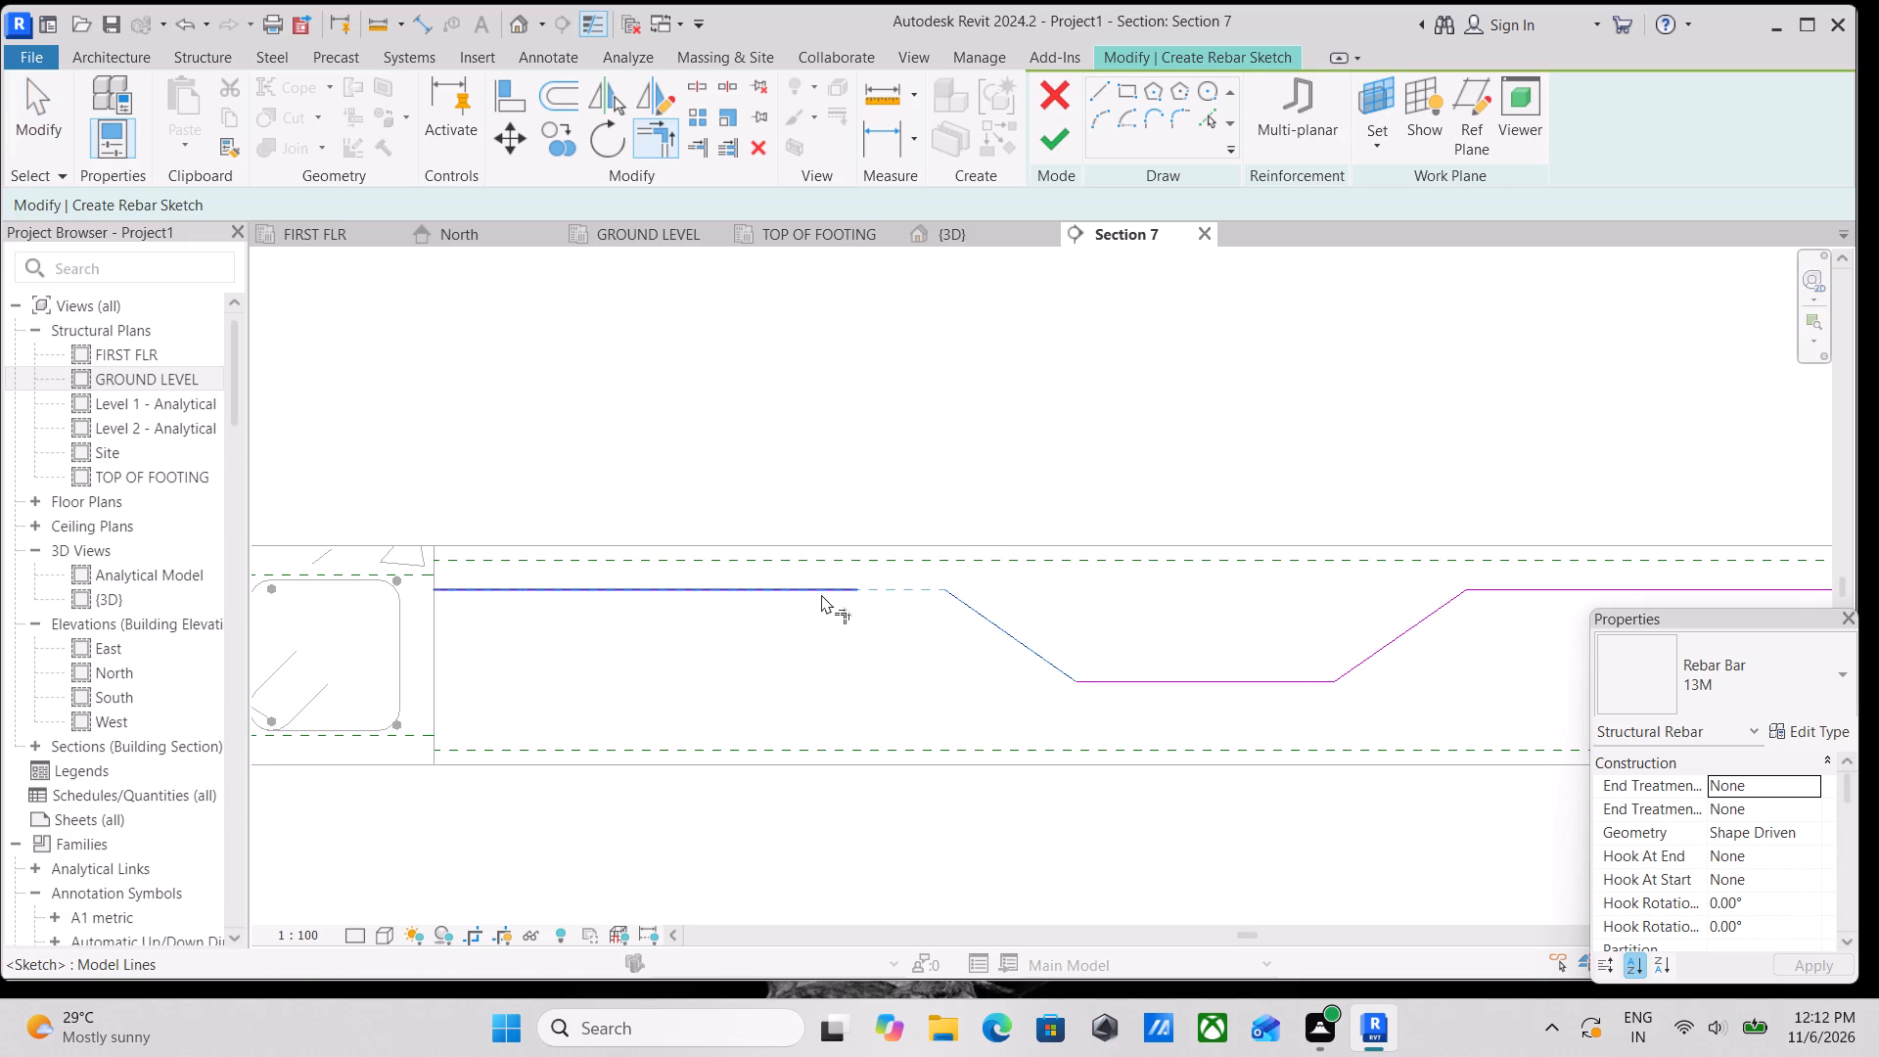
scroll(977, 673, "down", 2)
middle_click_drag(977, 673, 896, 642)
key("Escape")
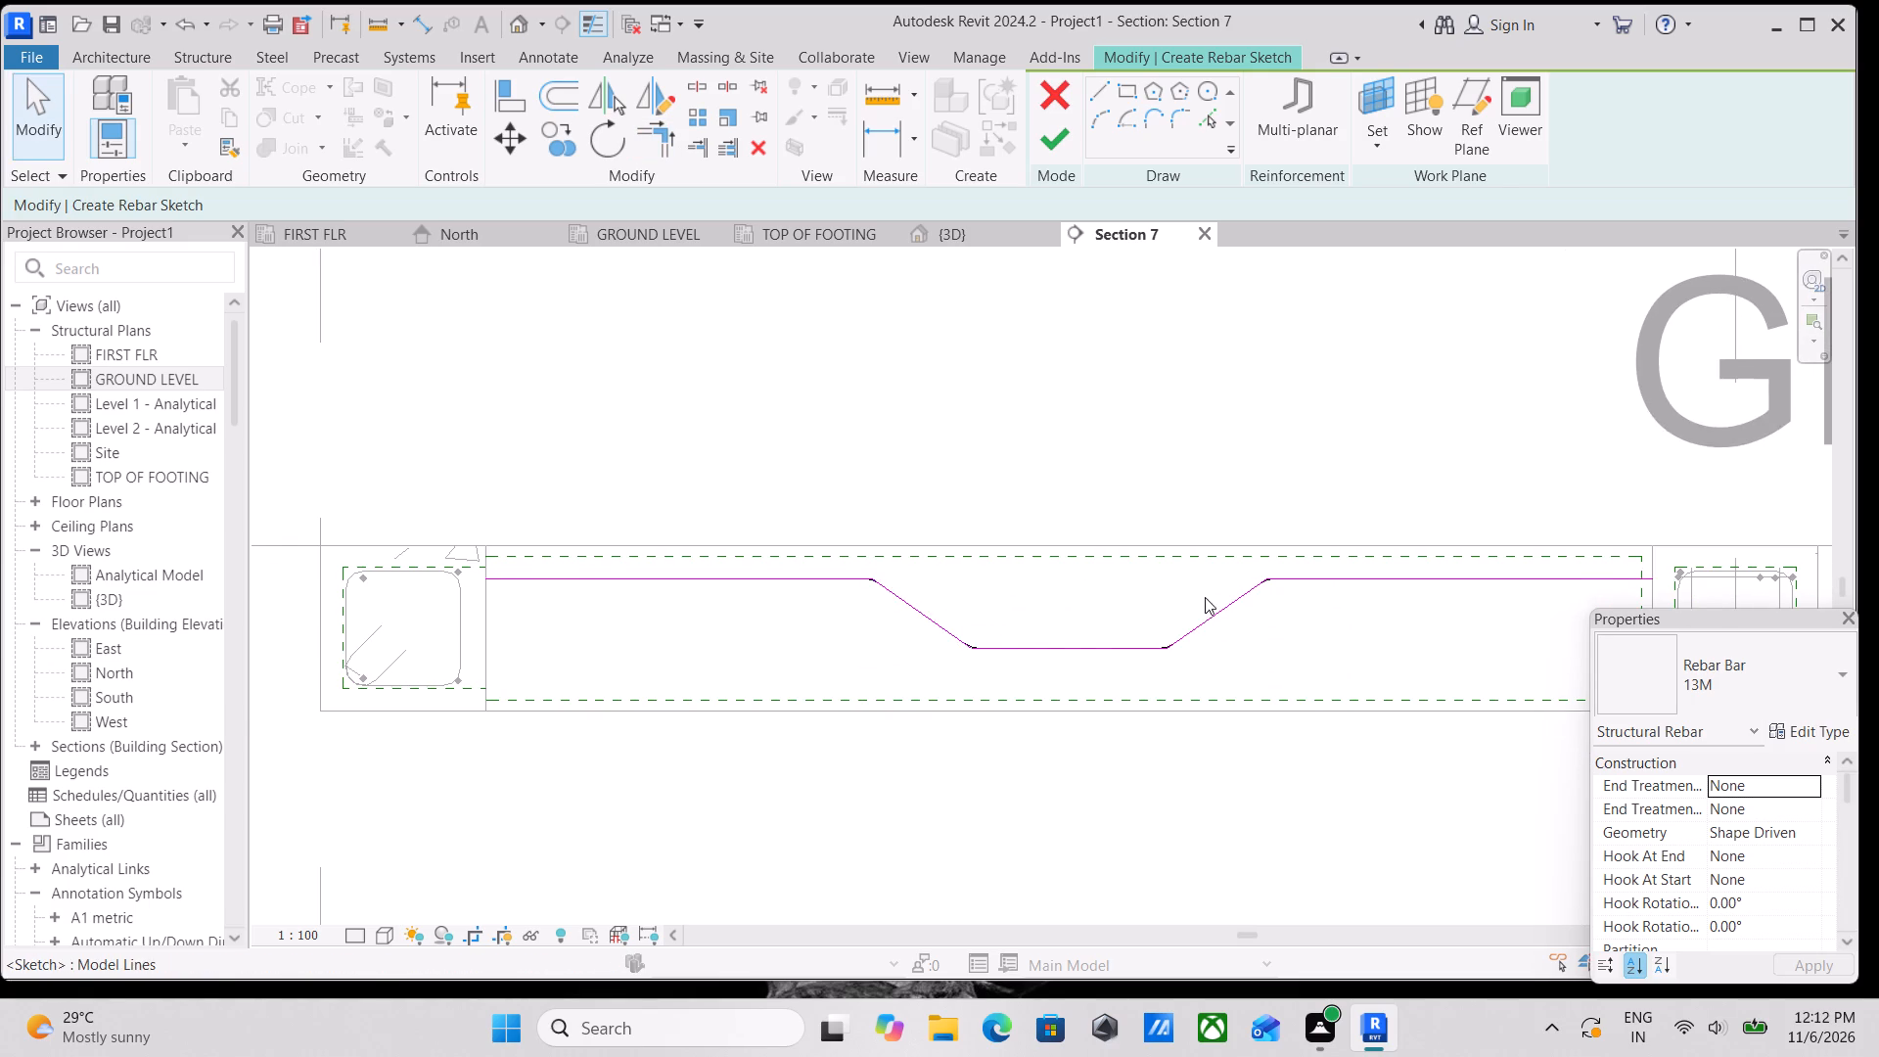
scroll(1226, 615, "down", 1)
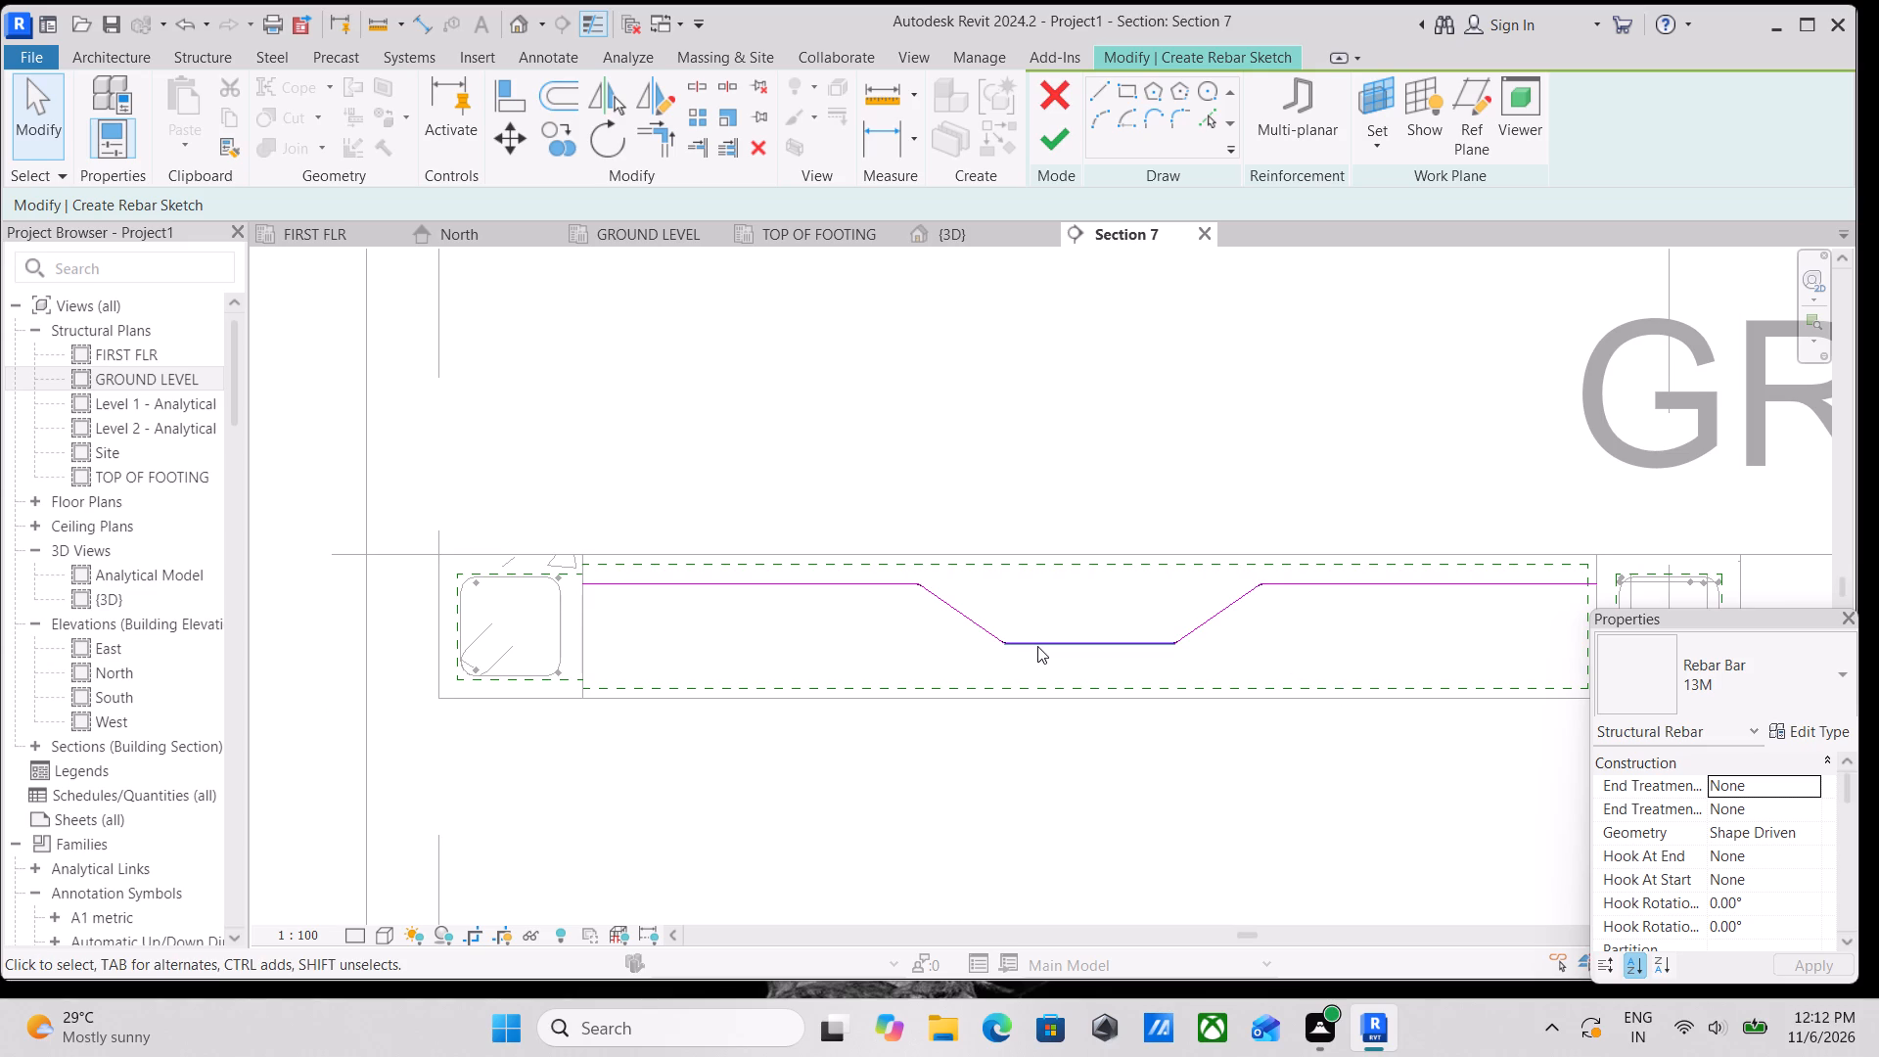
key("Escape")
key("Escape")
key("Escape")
Delete both sloped segments, the bottom segment and the left upper horizontal line from the rebar sketch.
left_click(955, 610)
right_click(955, 610)
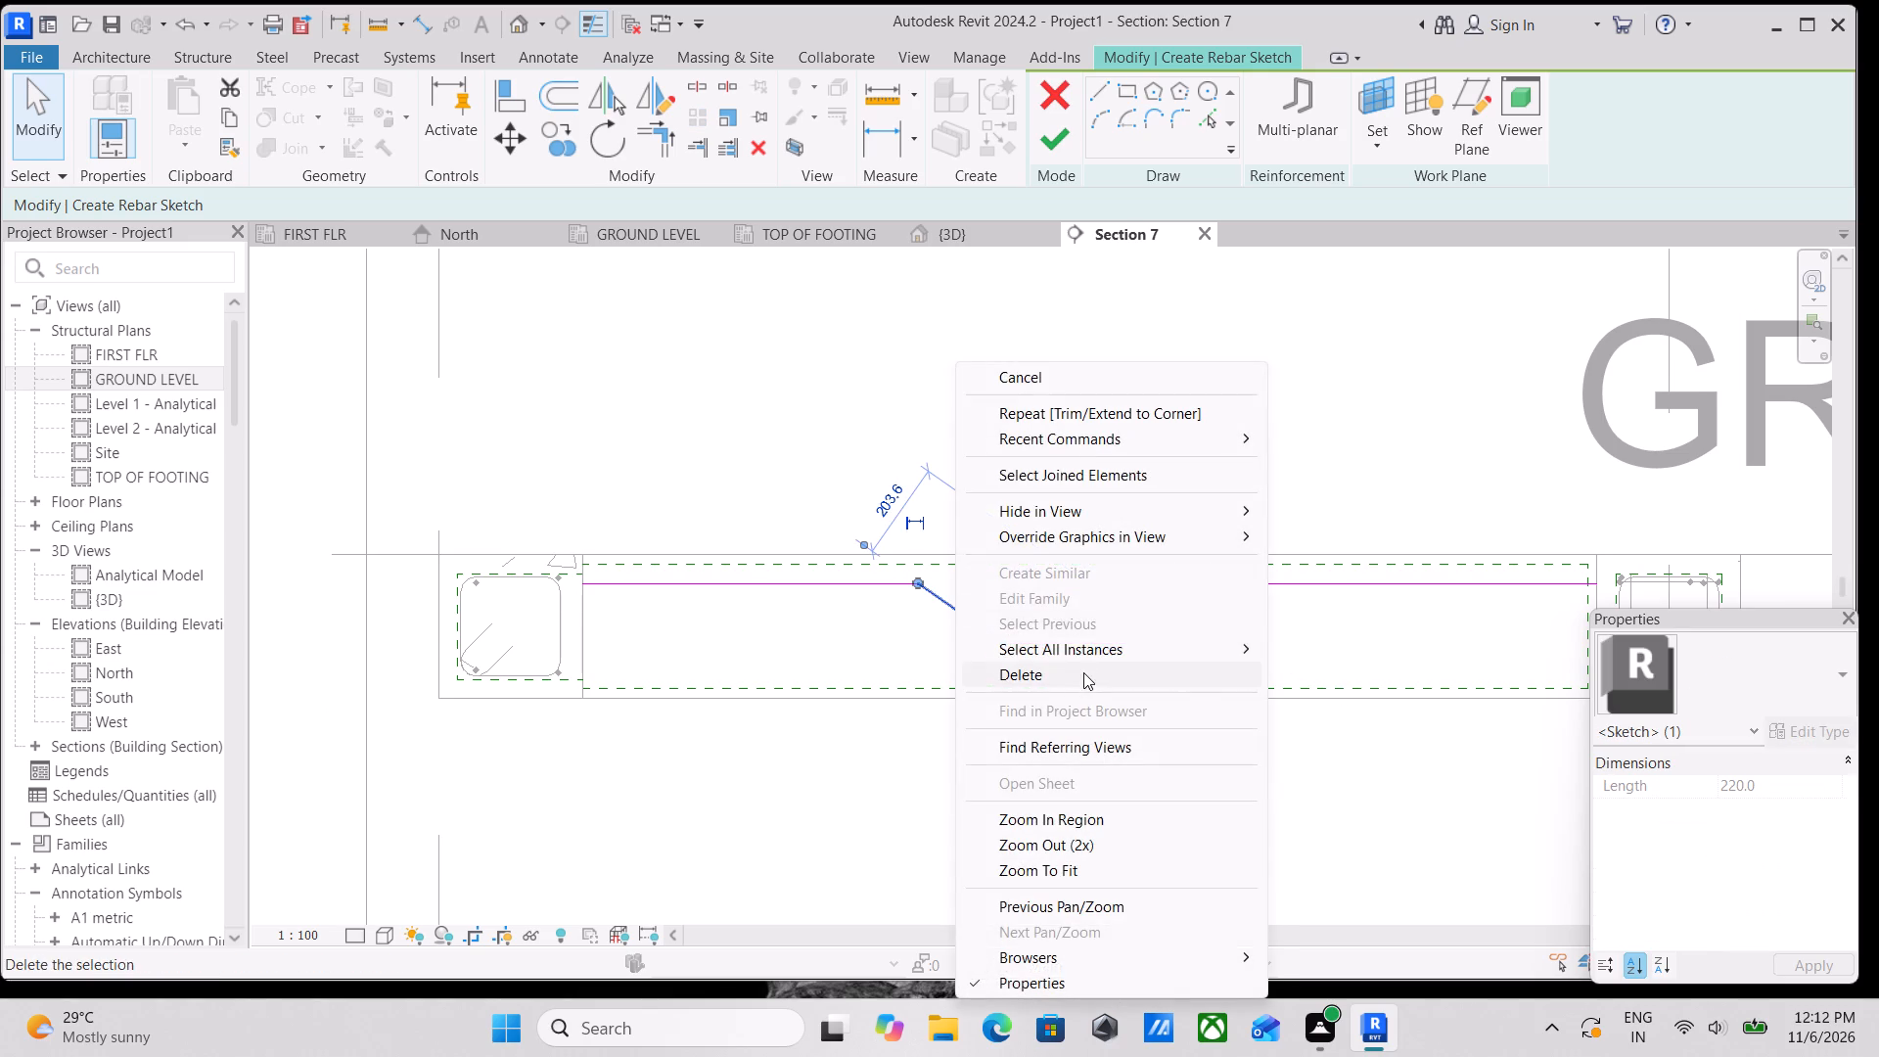
left_click(1083, 672)
left_click(1085, 642)
right_click(1085, 642)
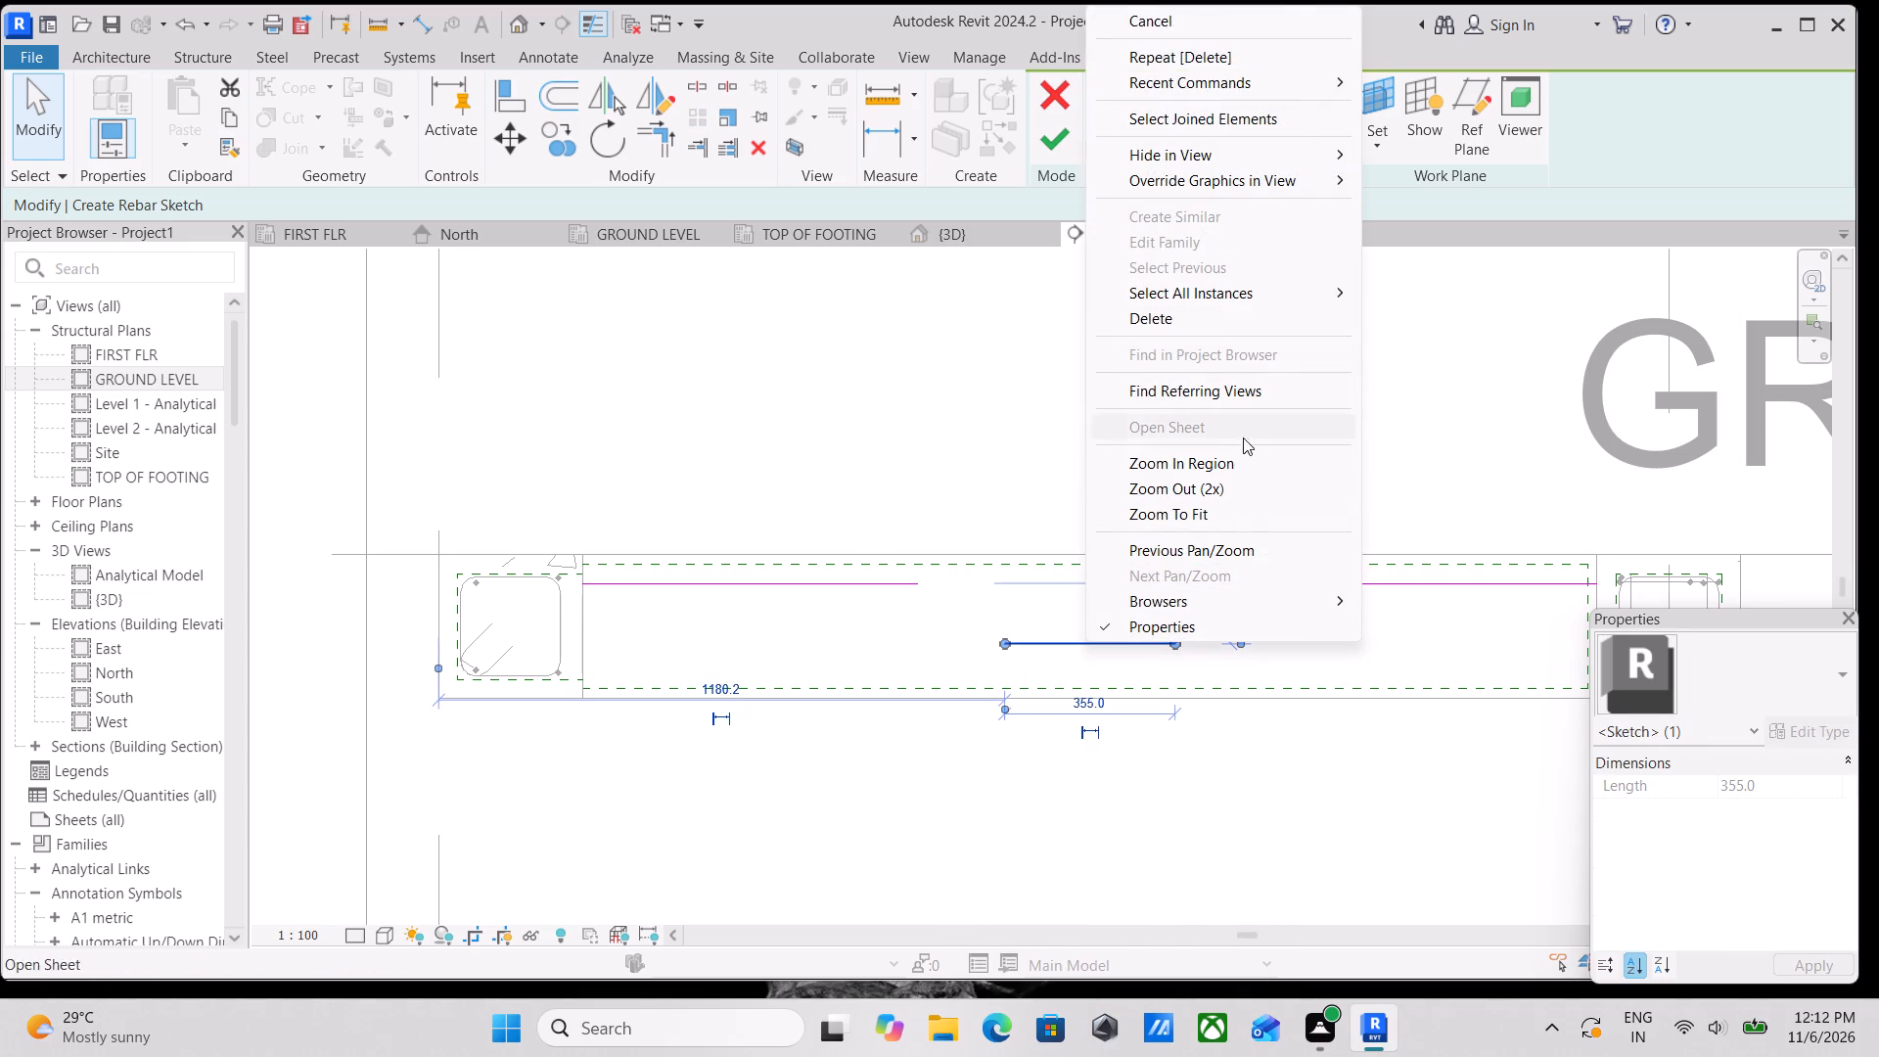
left_click(1216, 322)
left_click(1220, 617)
right_click(1220, 617)
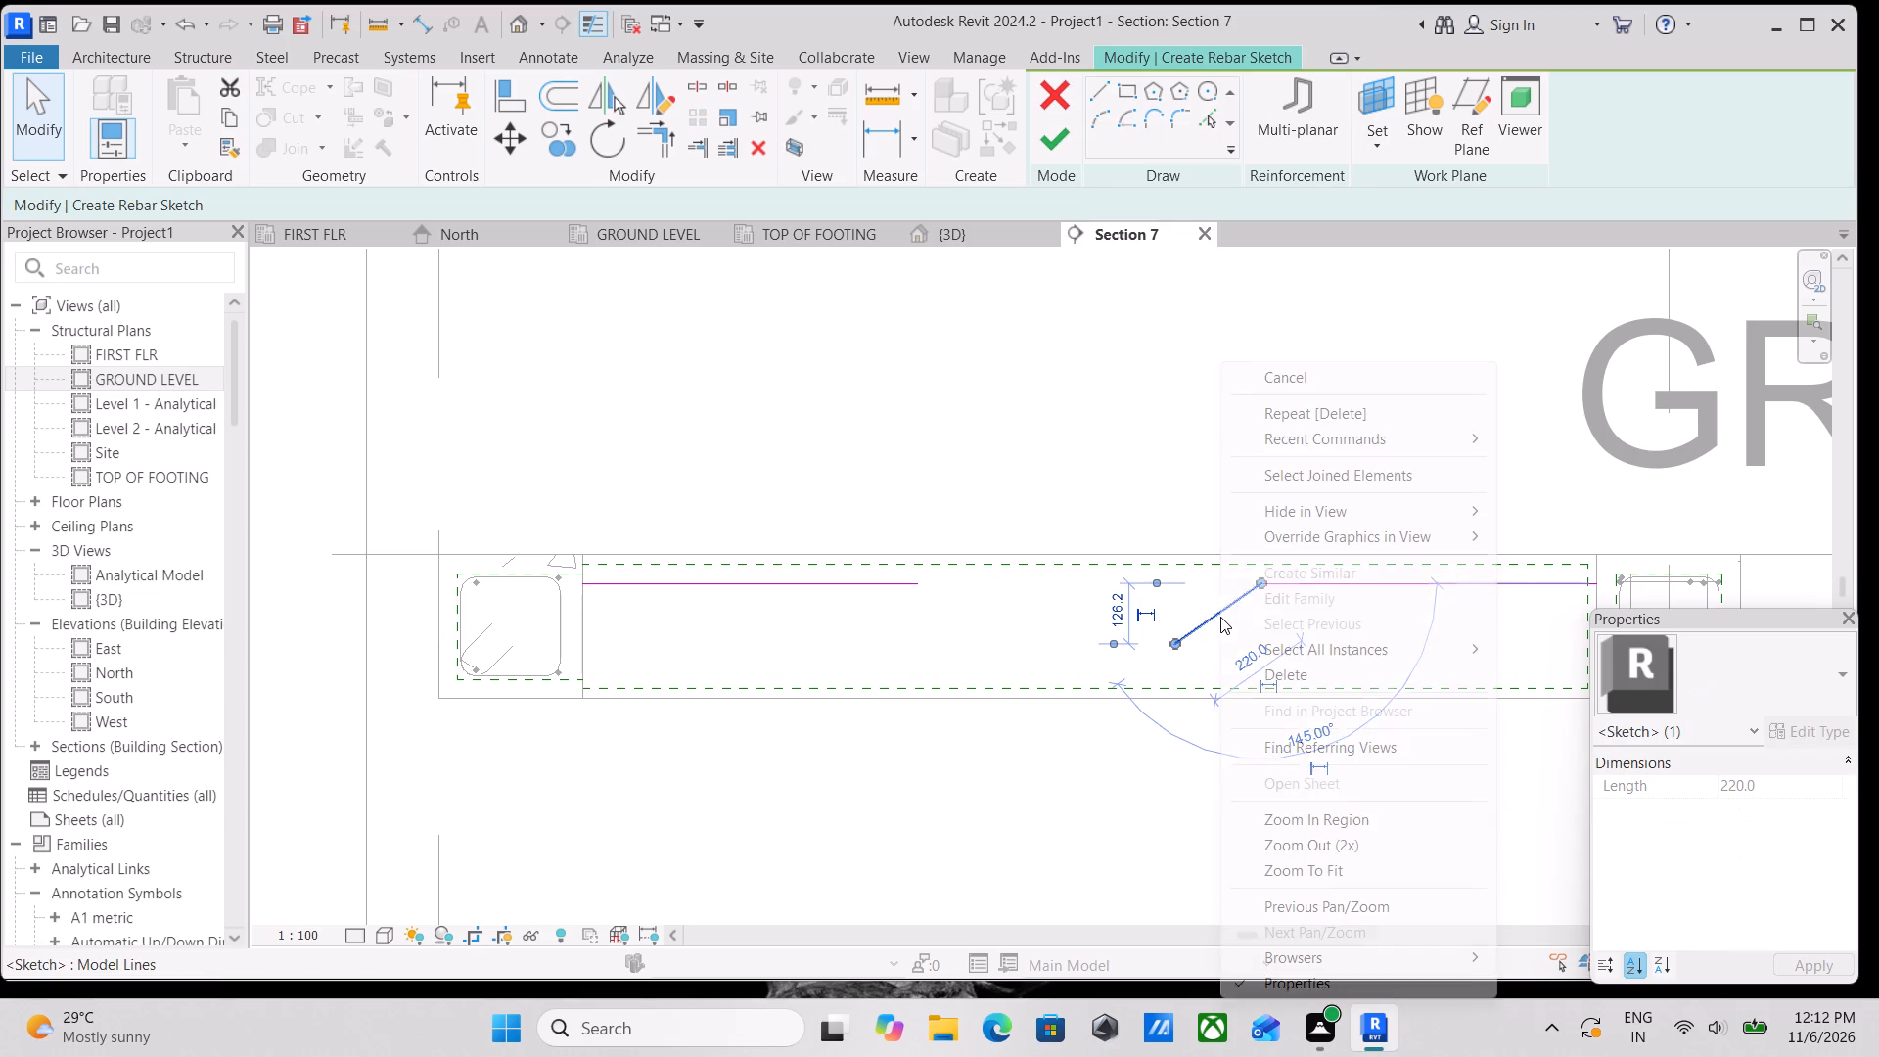
left_click(1297, 681)
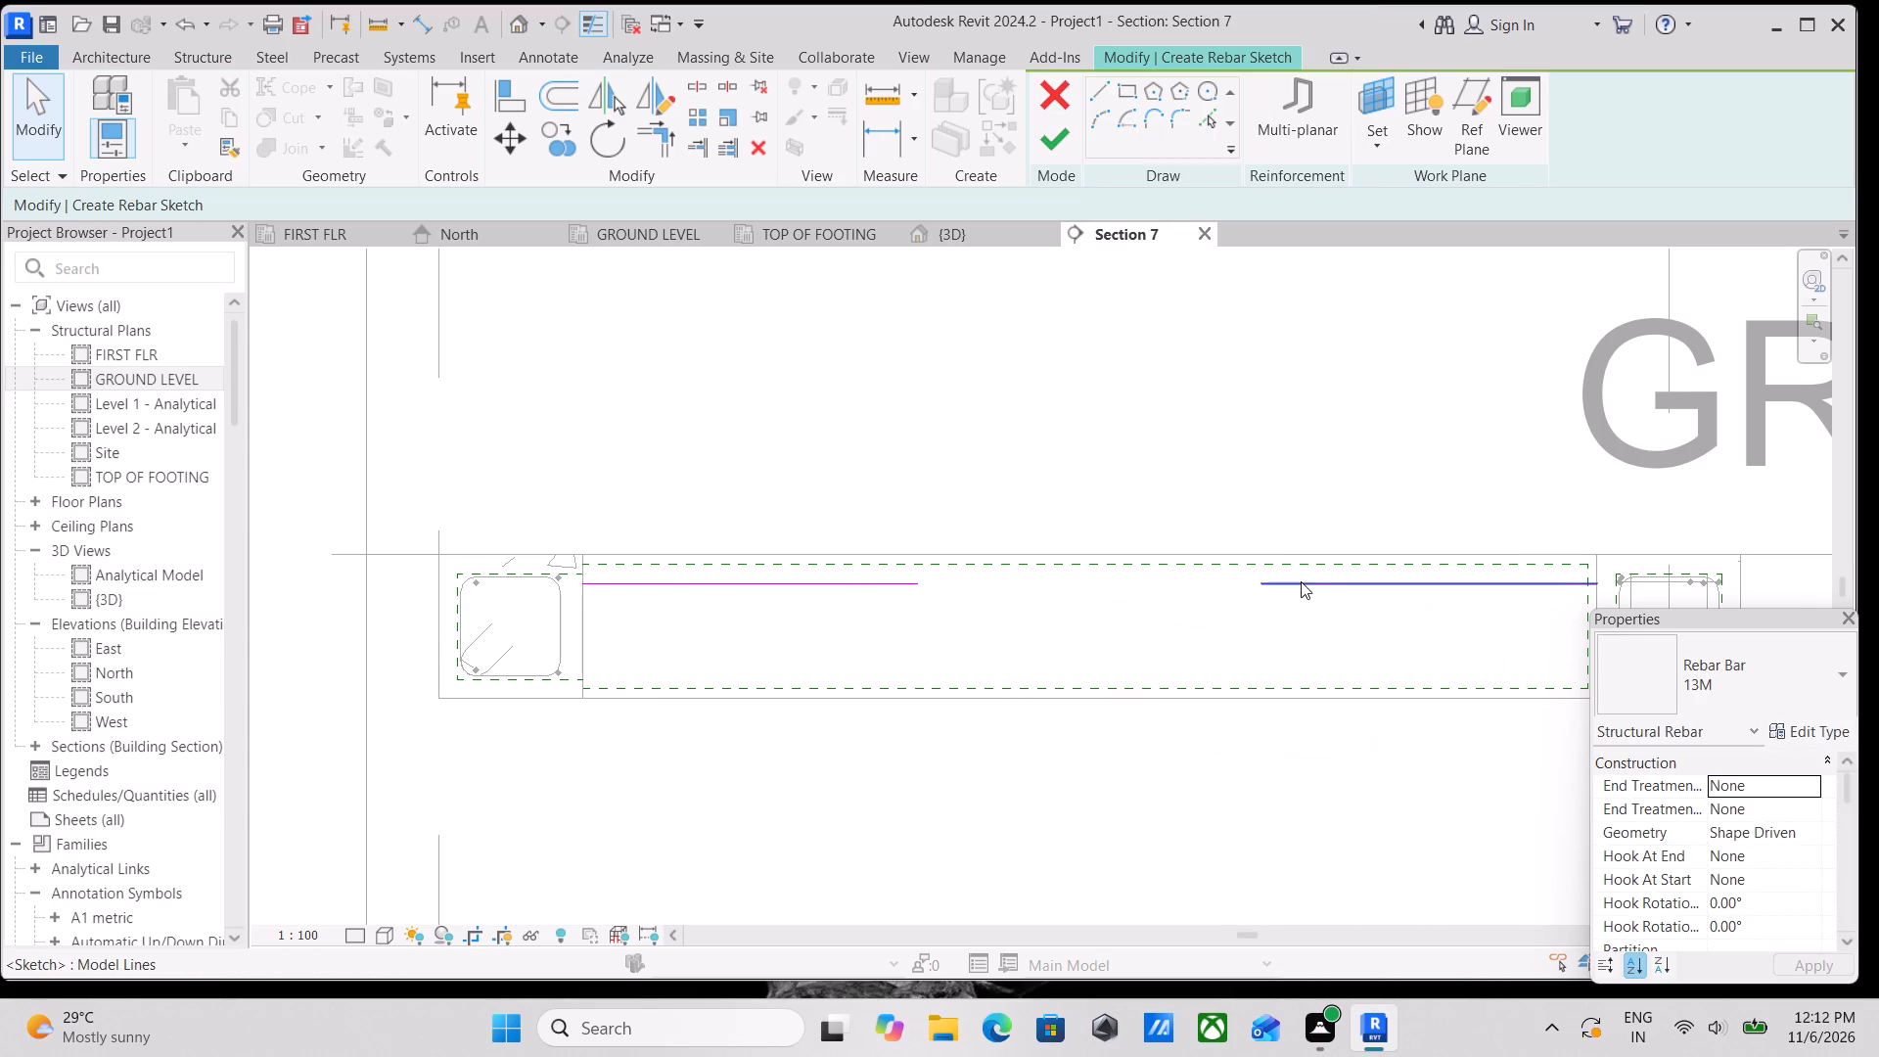
left_click(1301, 581)
key("Escape")
left_click(722, 591)
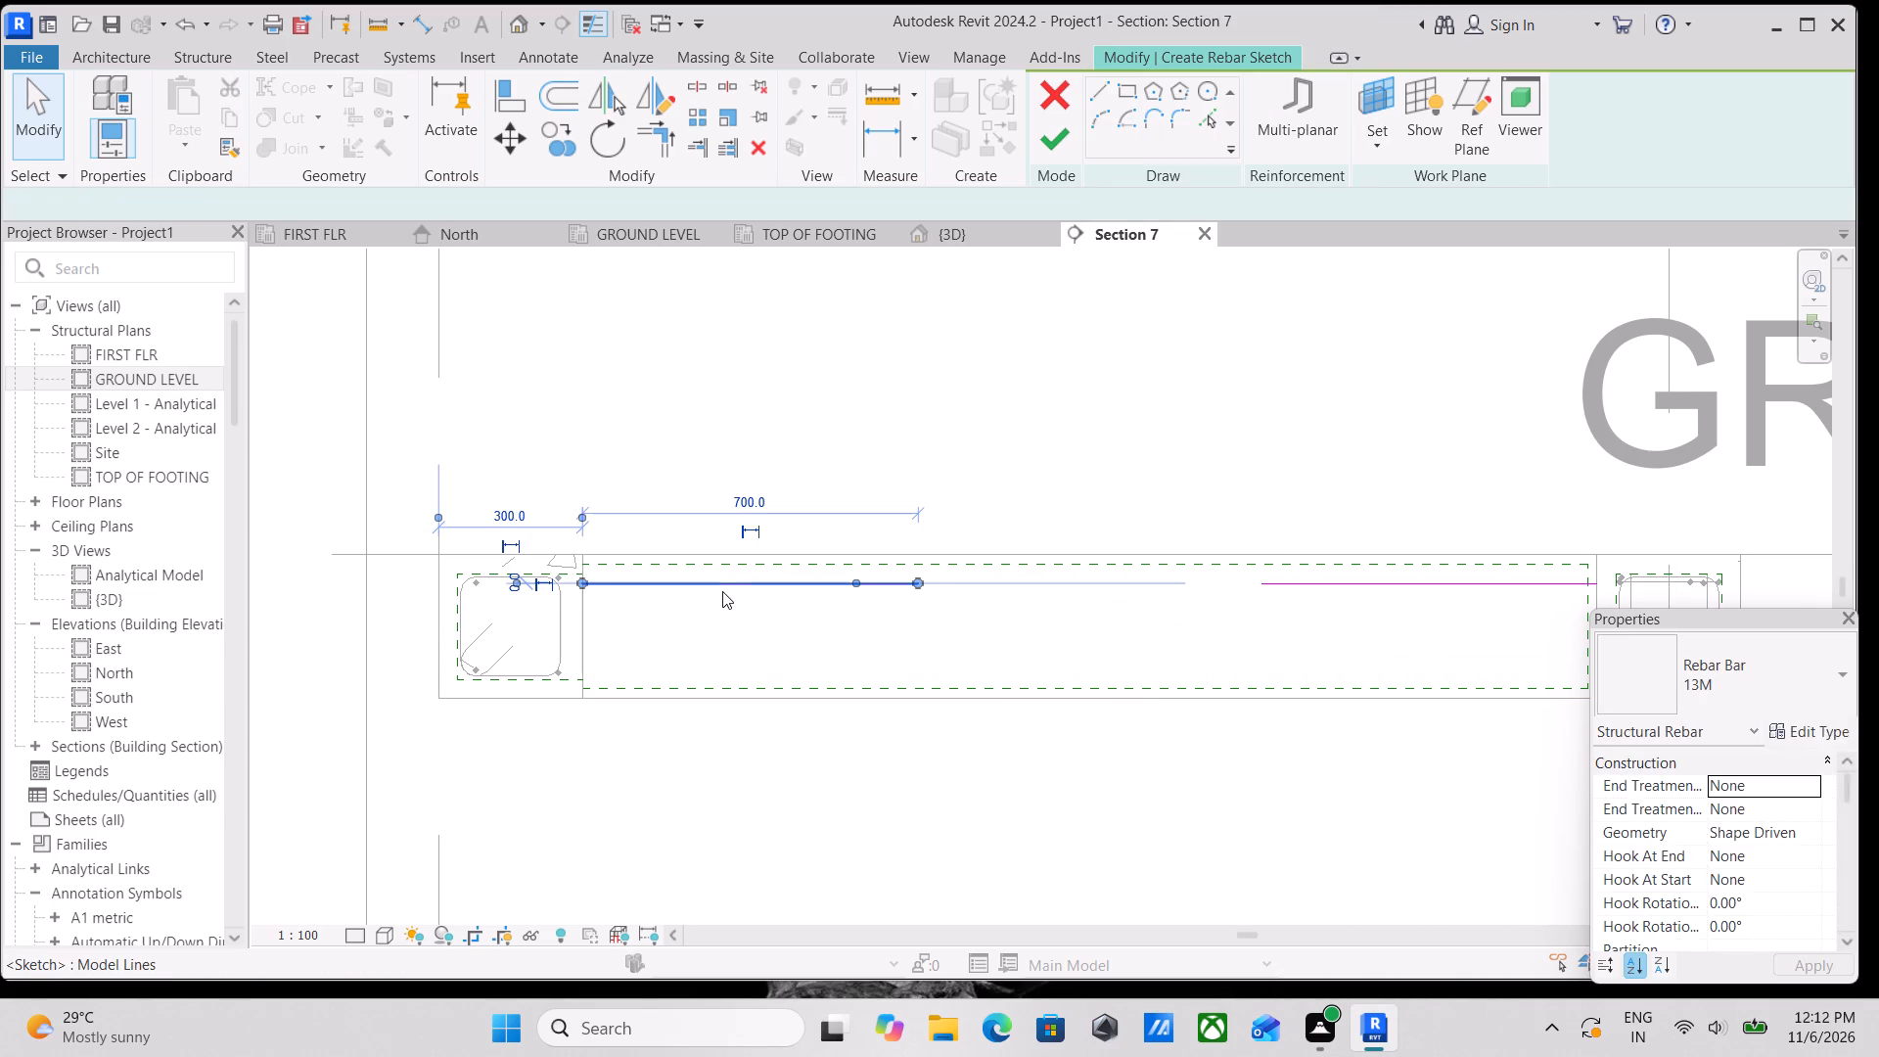
right_click(859, 595)
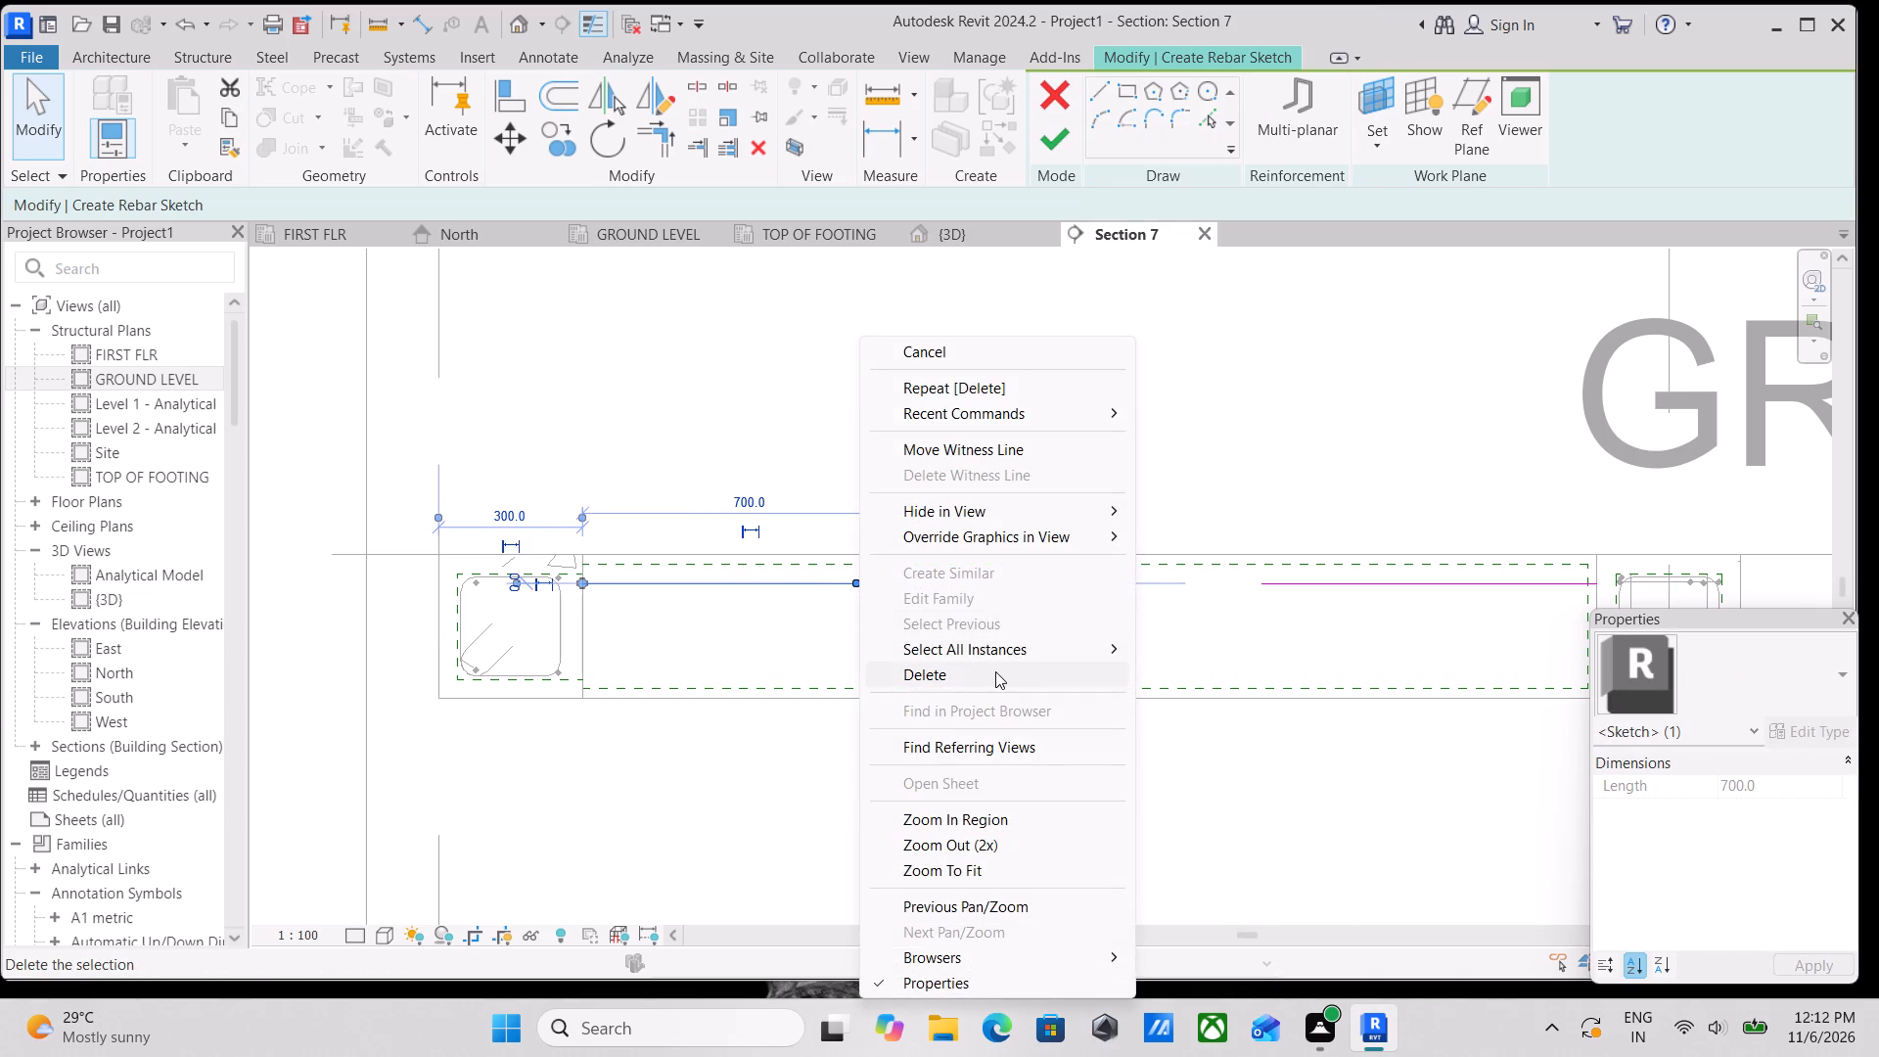
left_click(995, 671)
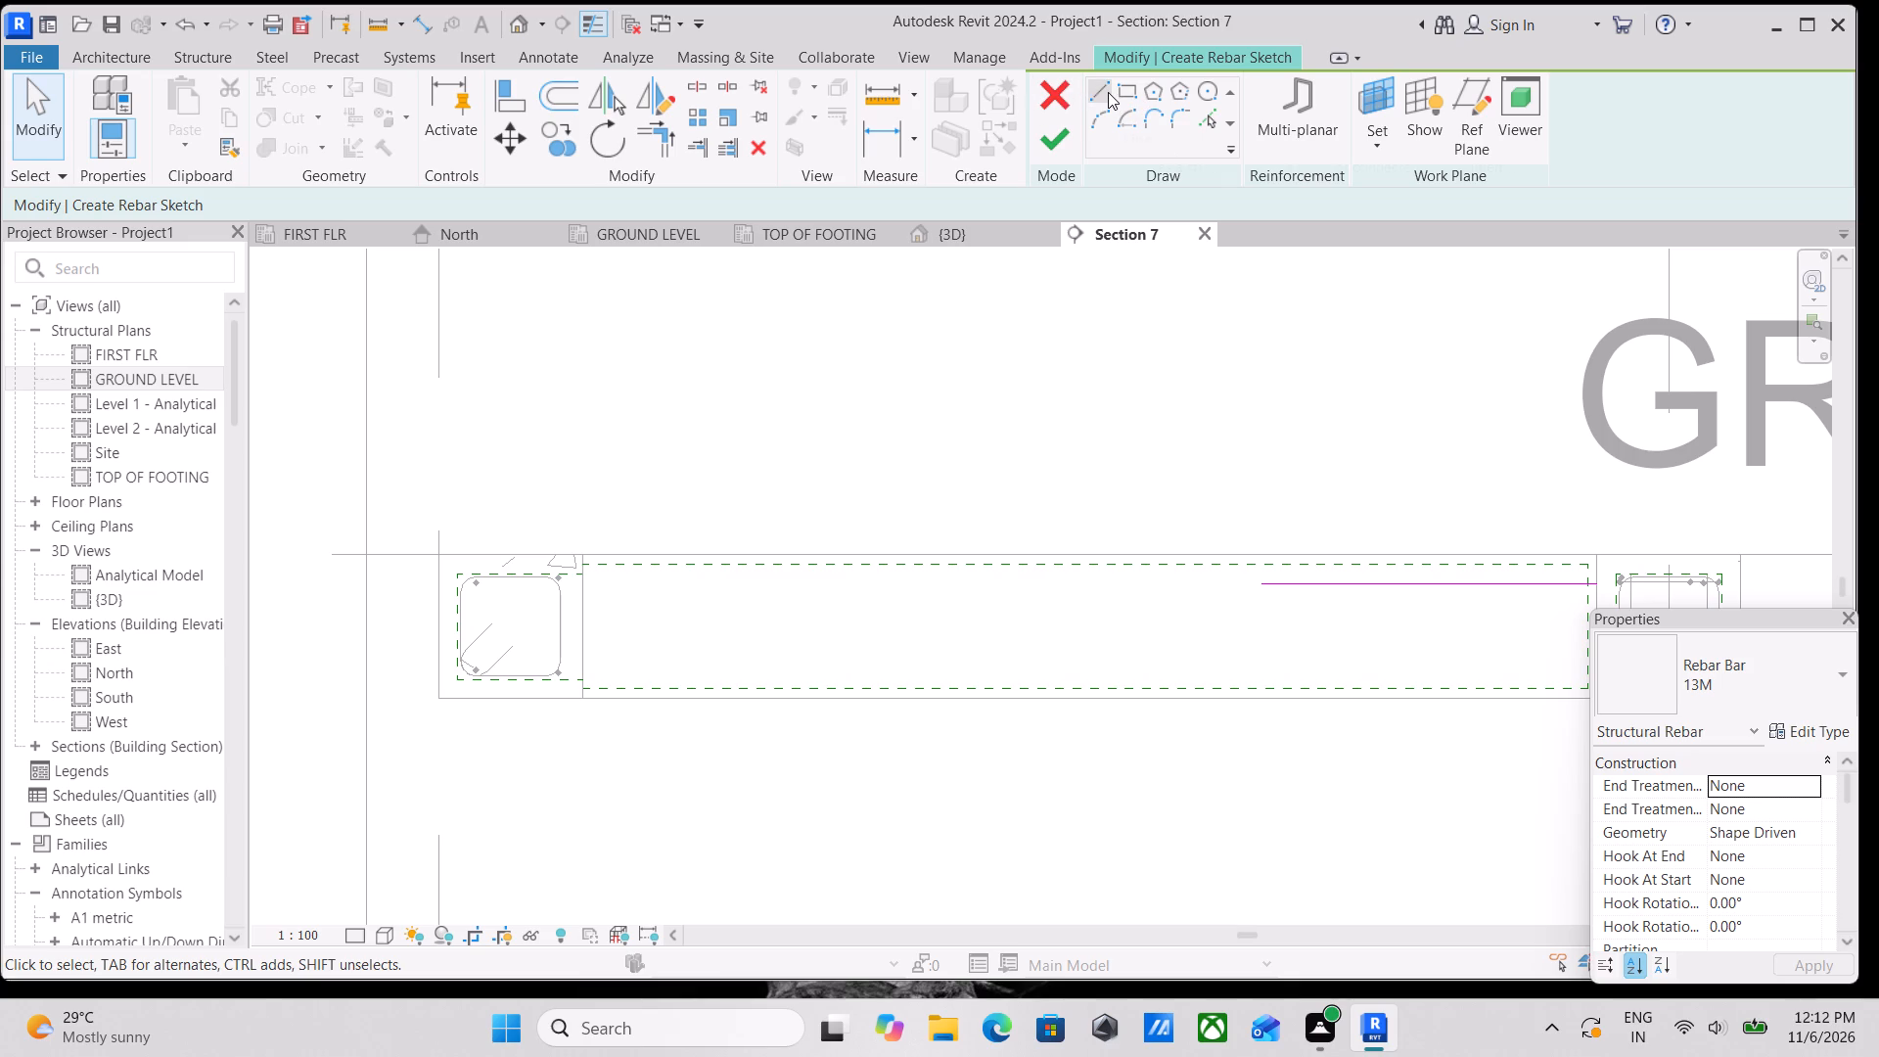
Draw a 4' horizontal line near the beam's top, starting at the inner face of the left support.
left_click(1090, 82)
scroll(596, 591, "up", 5)
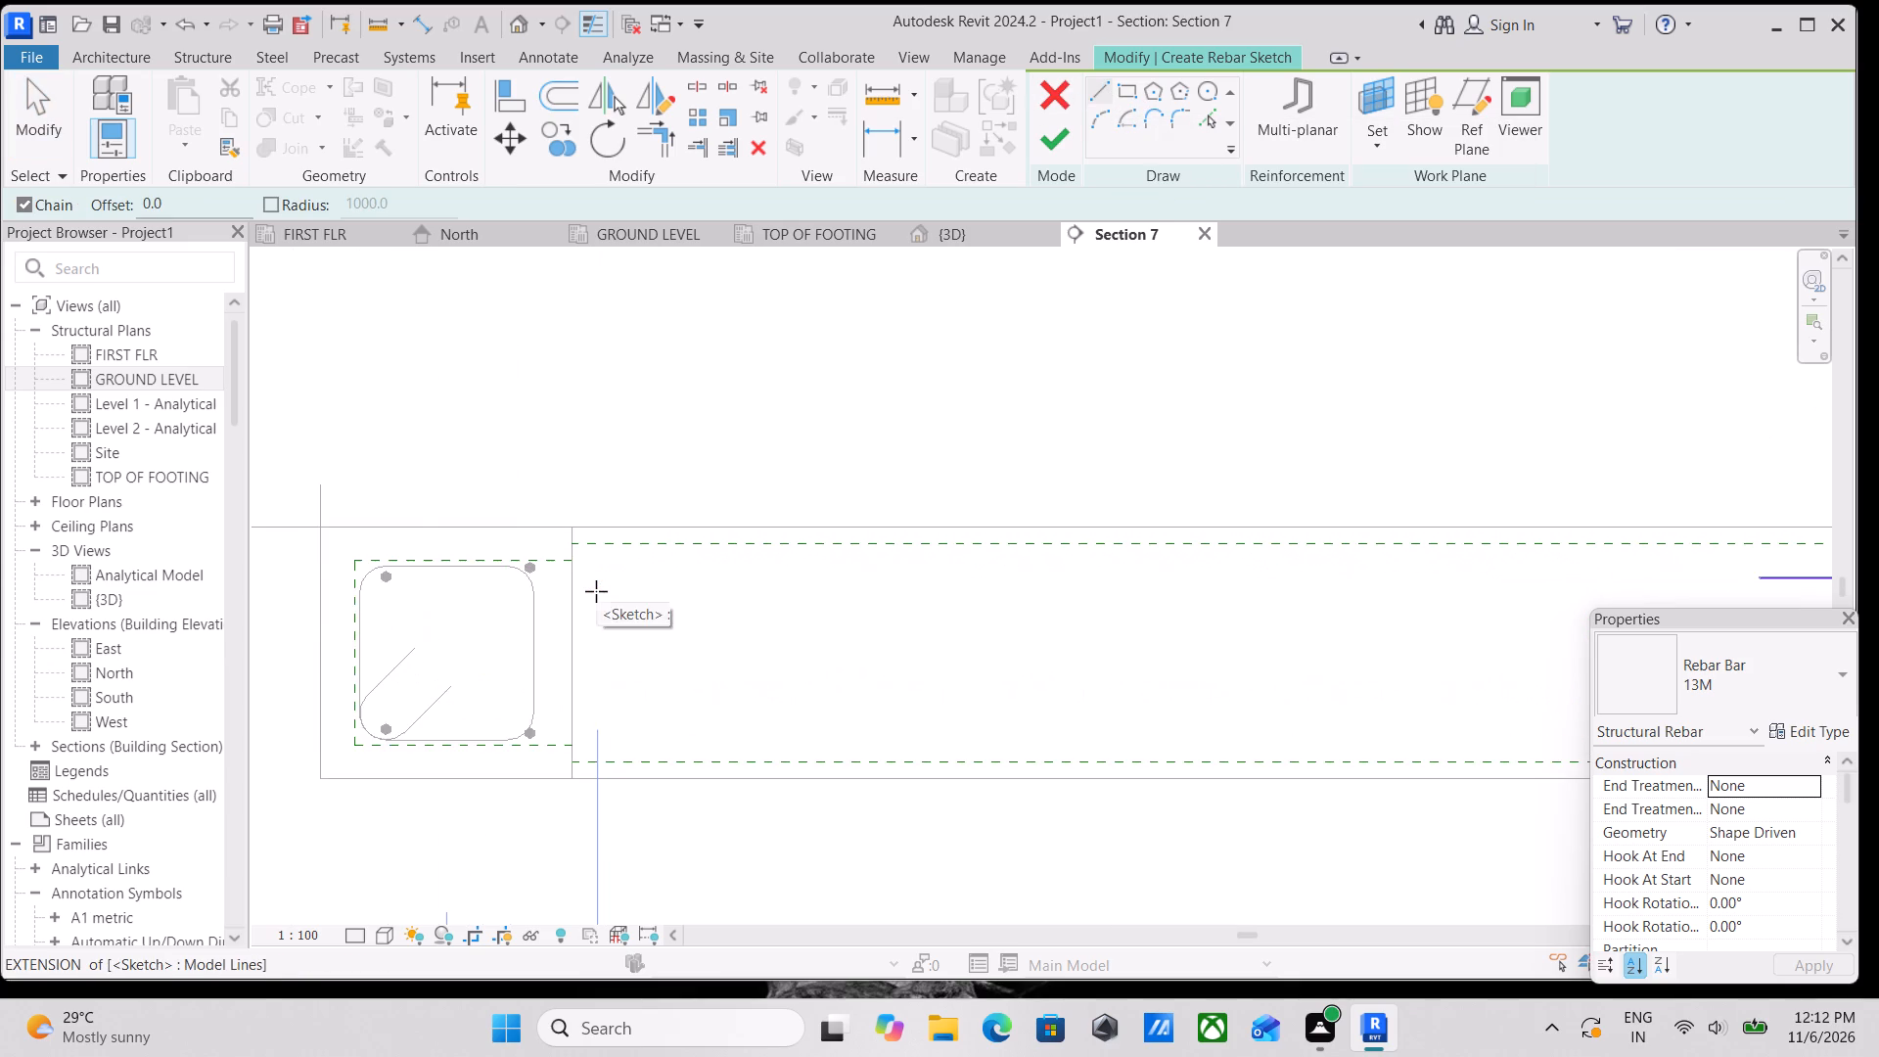
left_click(577, 591)
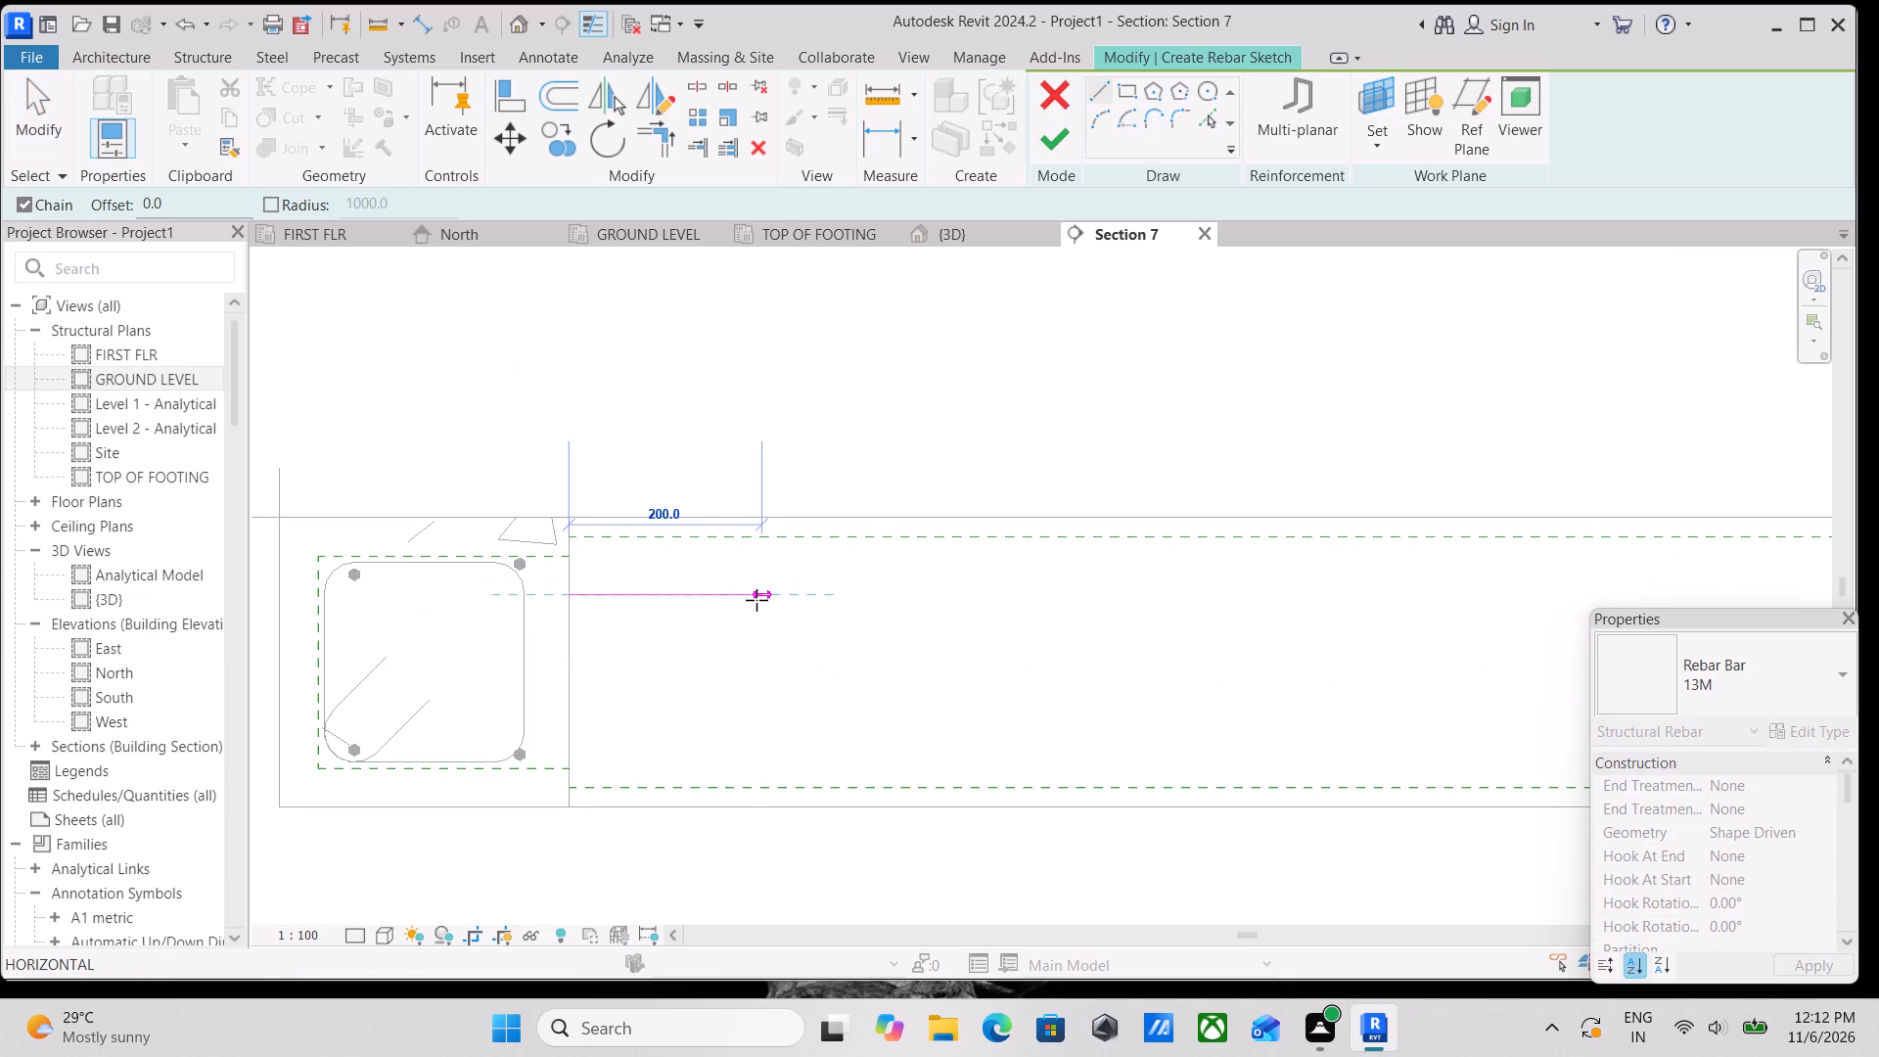
type("4'")
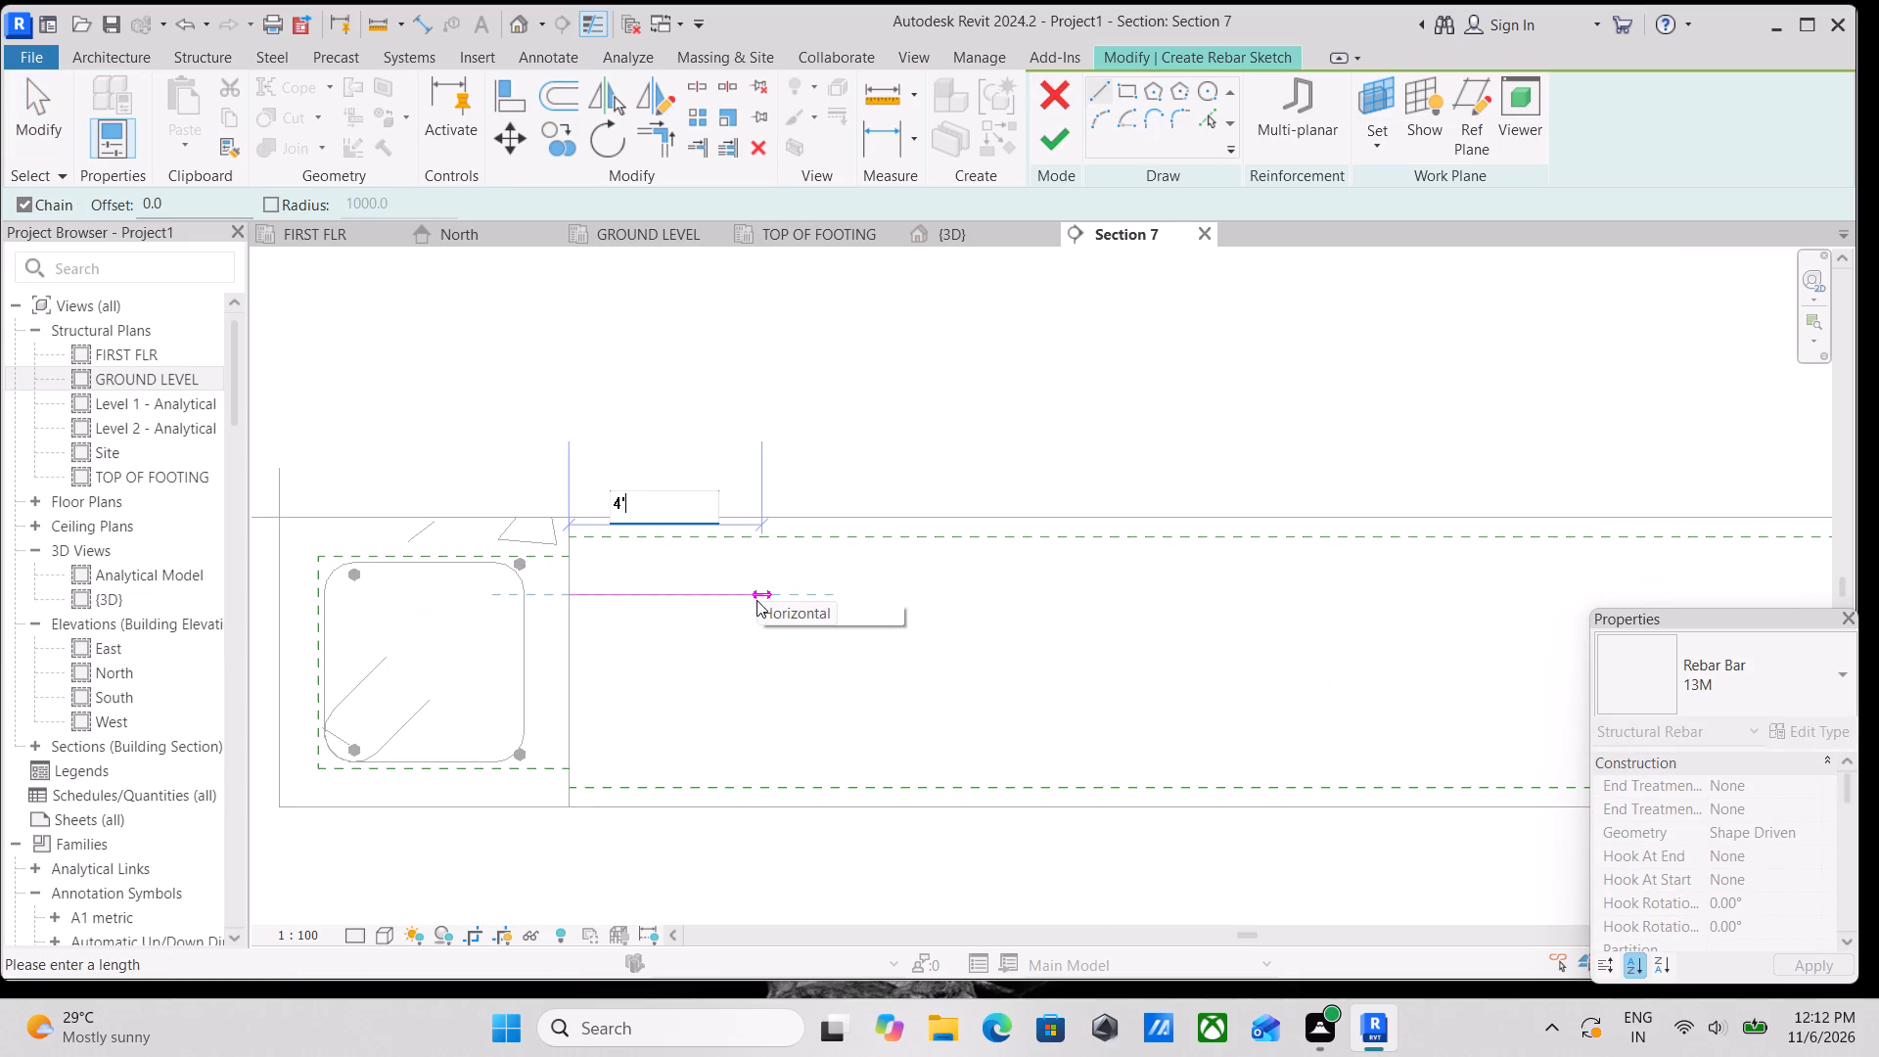
key("Return")
scroll(950, 619, "down", 2)
middle_click_drag(527, 643, 451, 643)
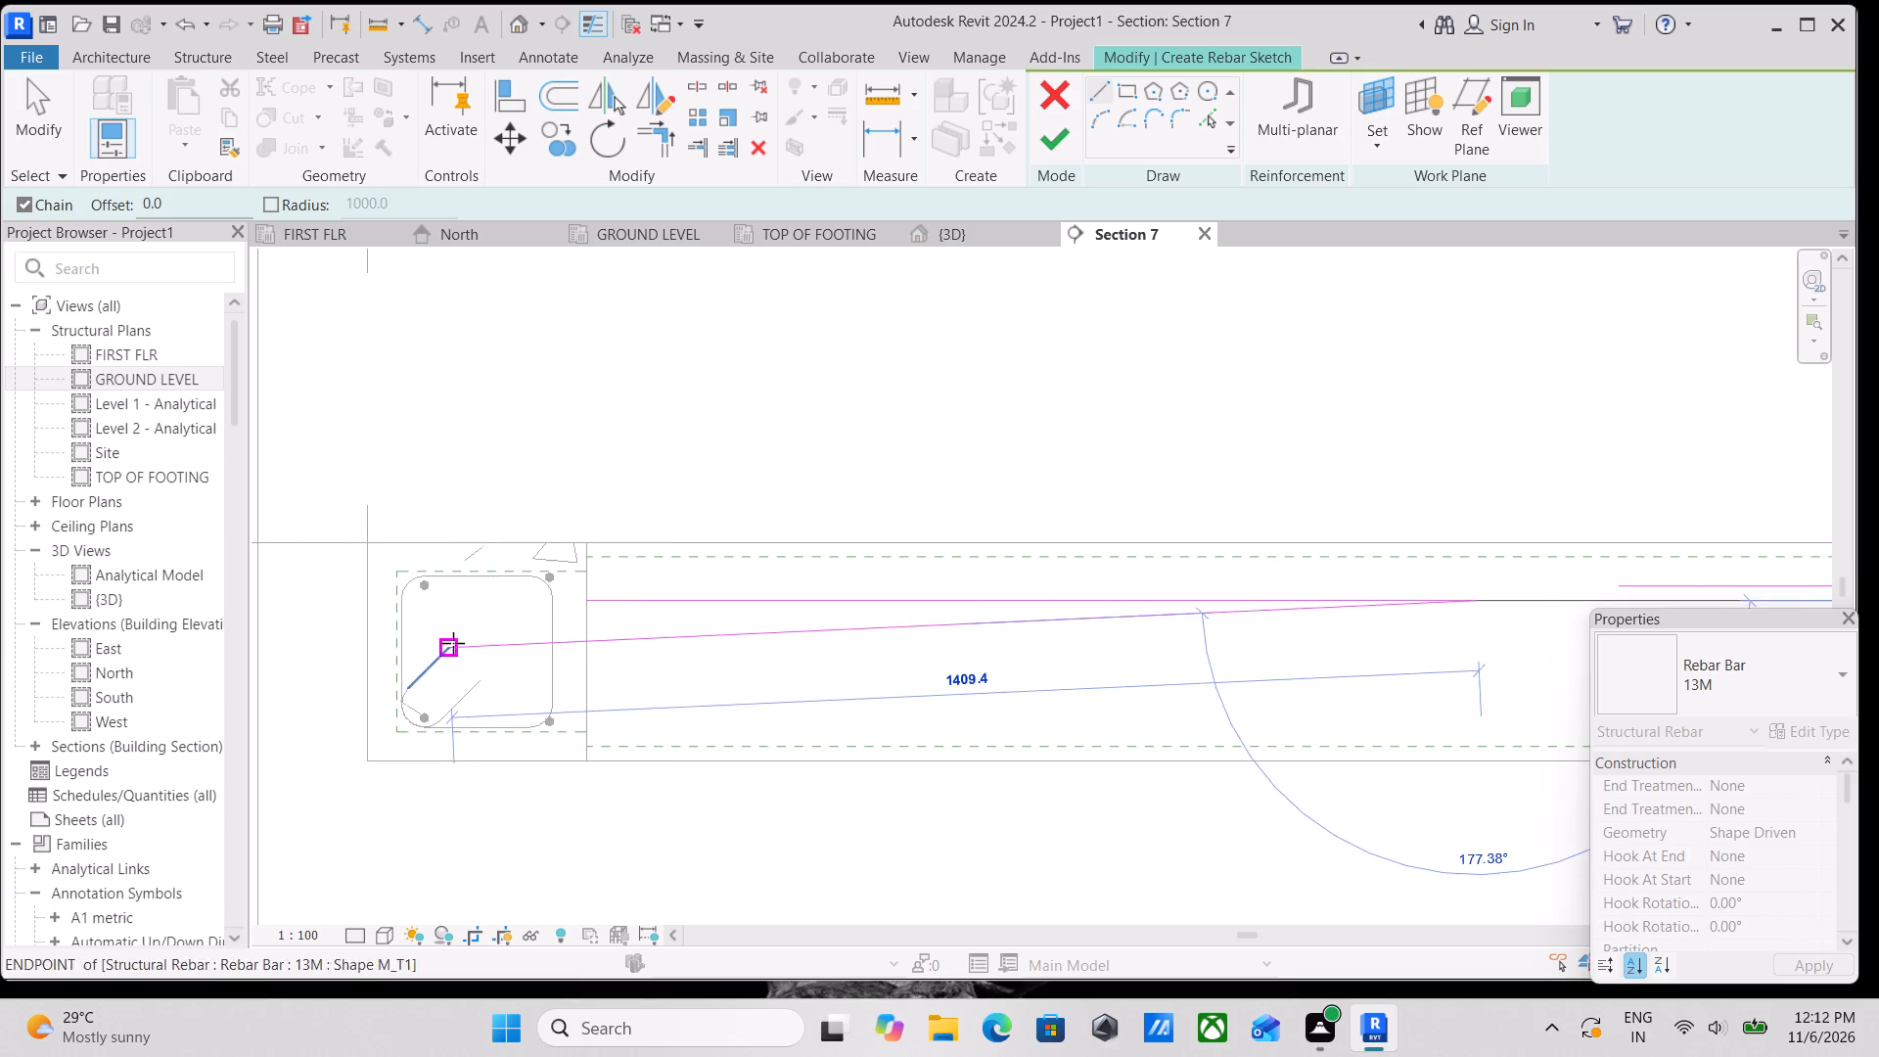
key("Escape")
scroll(883, 615, "down", 3)
middle_click_drag(877, 619, 638, 694)
key("Escape")
key("Escape")
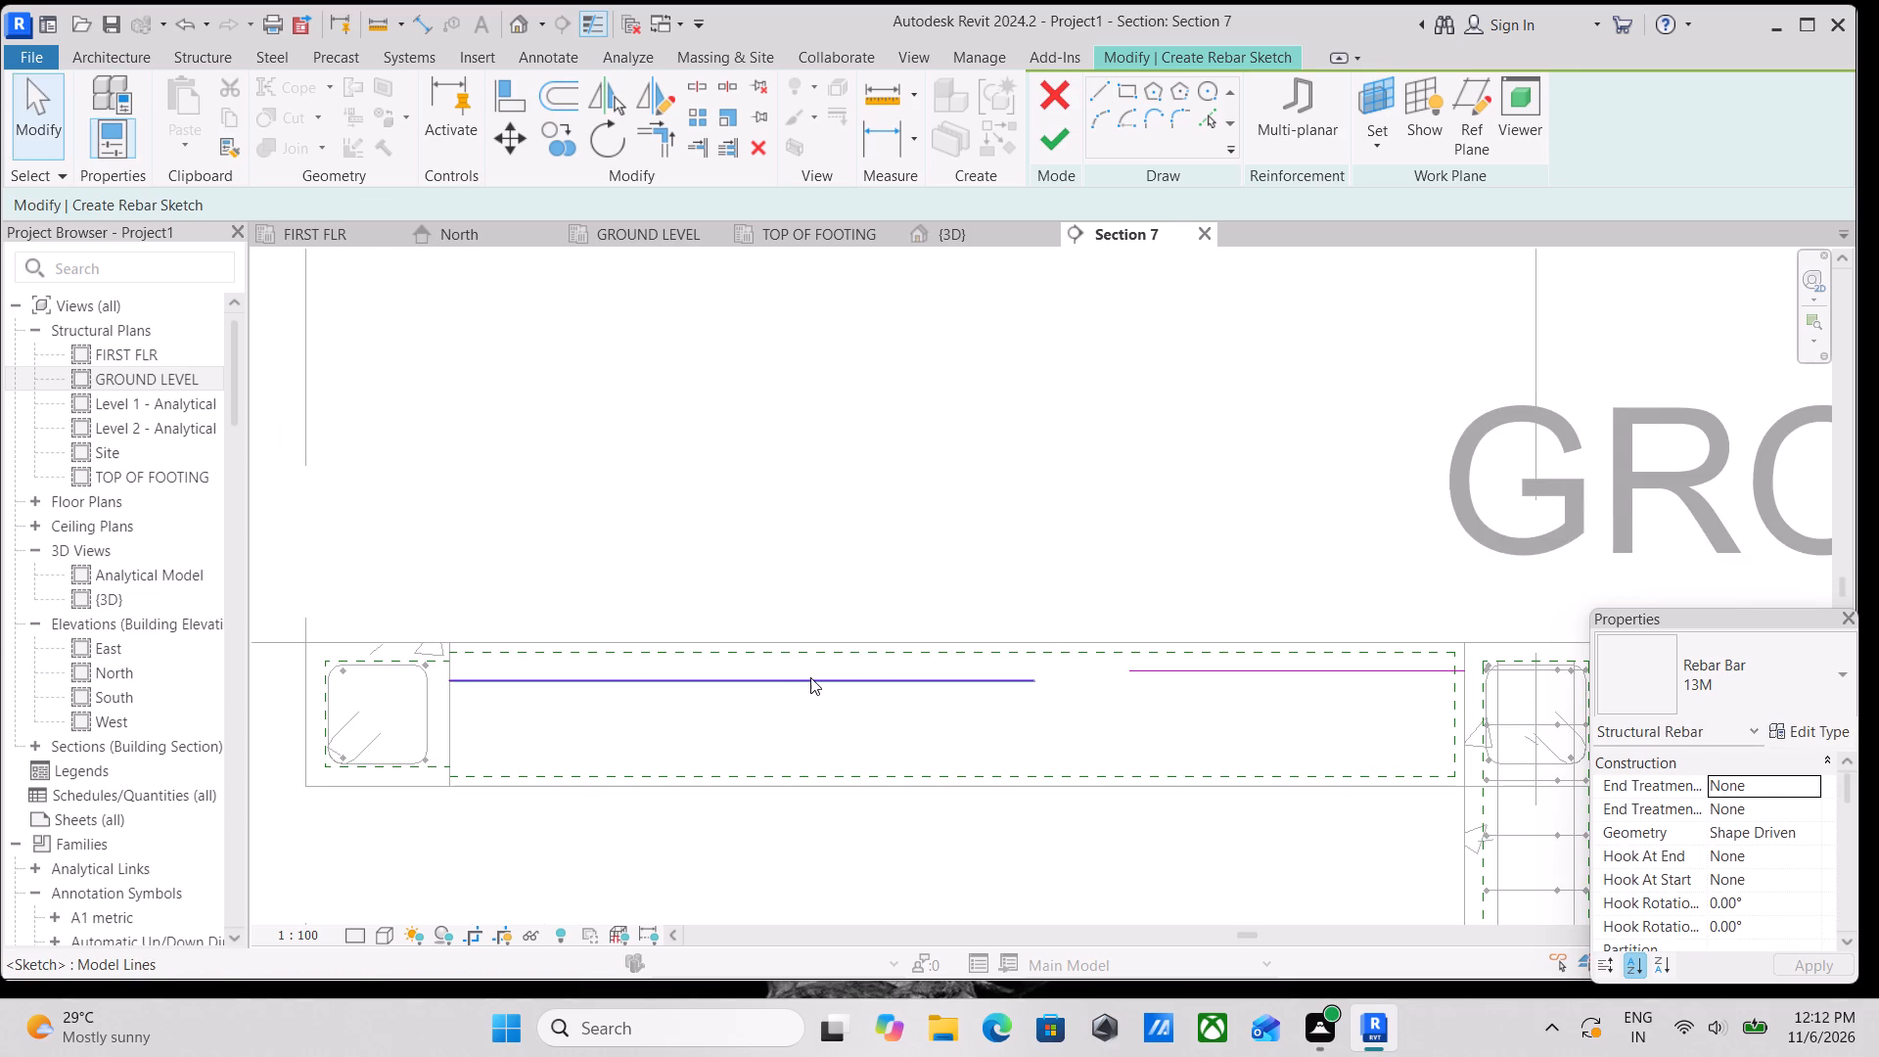
Shorten the new upper horizontal line from its free end to a length of 700.
left_click(810, 677)
left_click_drag(1032, 685, 737, 687)
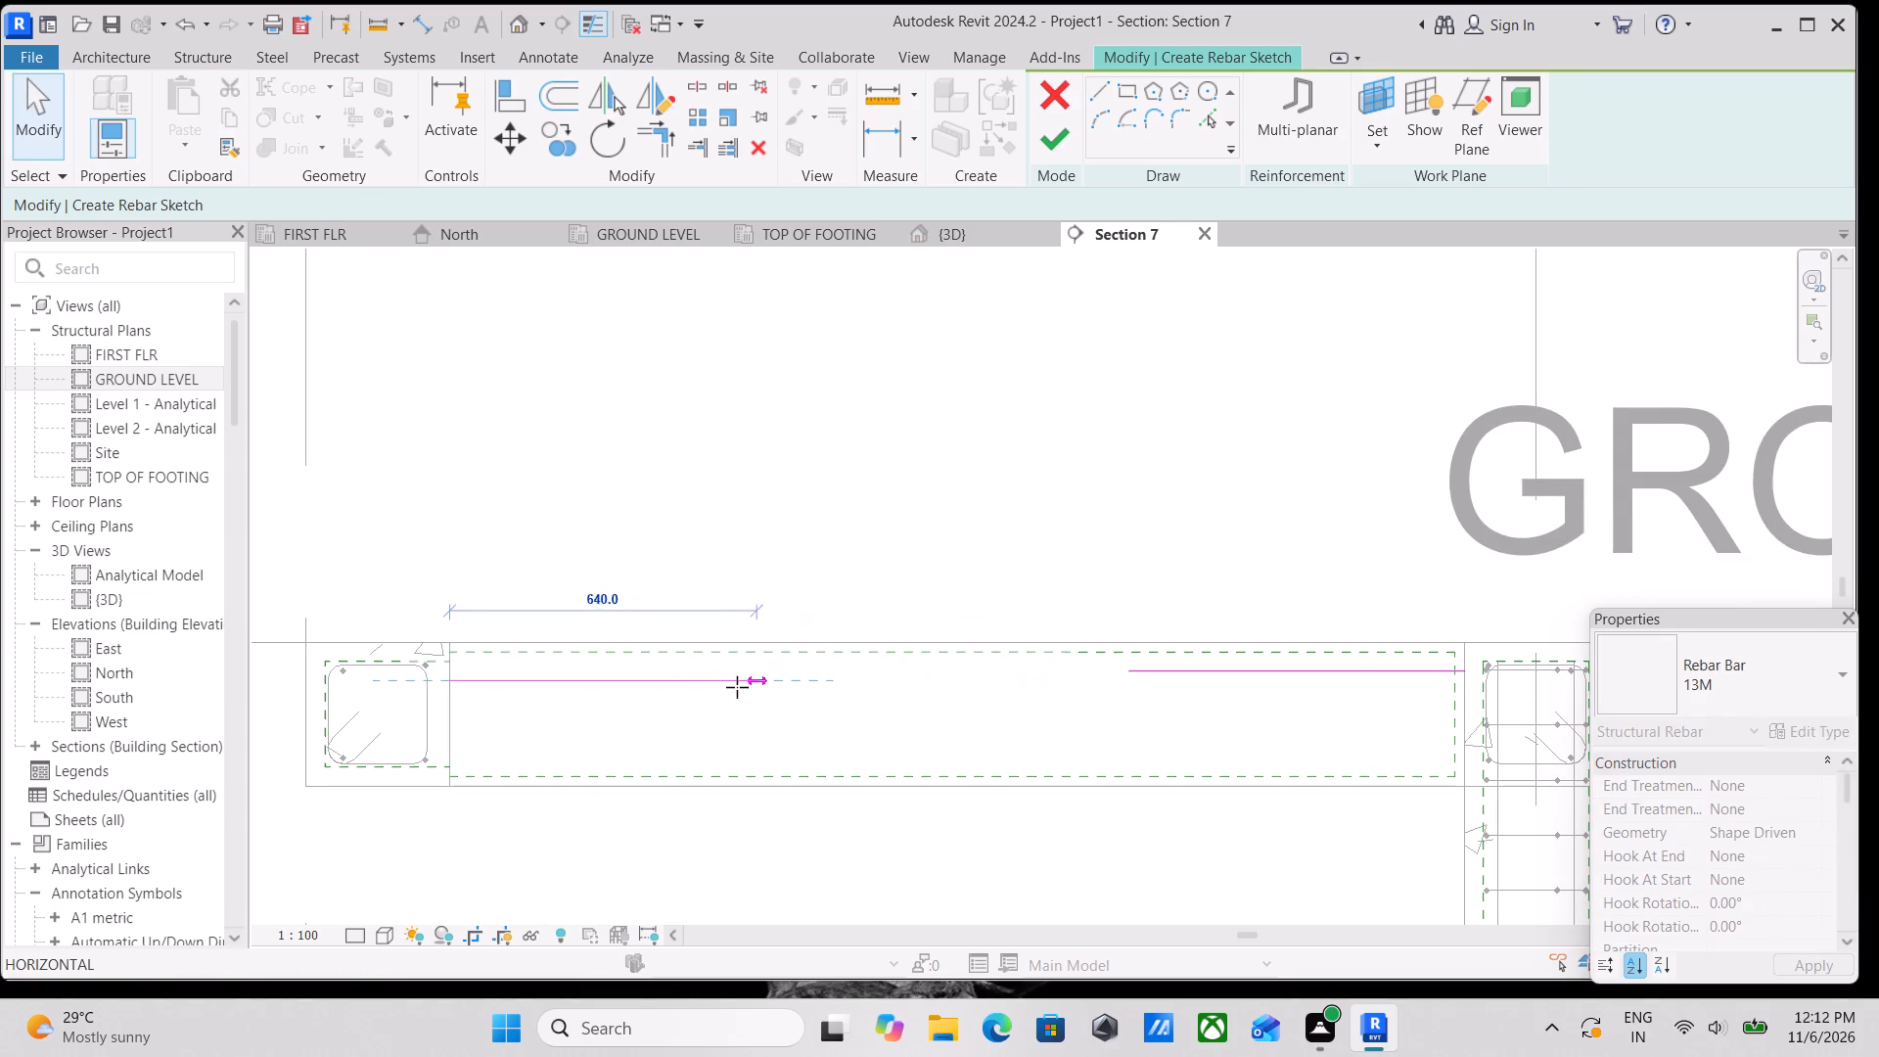
left_click_drag(737, 687, 717, 683)
middle_click_drag(692, 713, 830, 761)
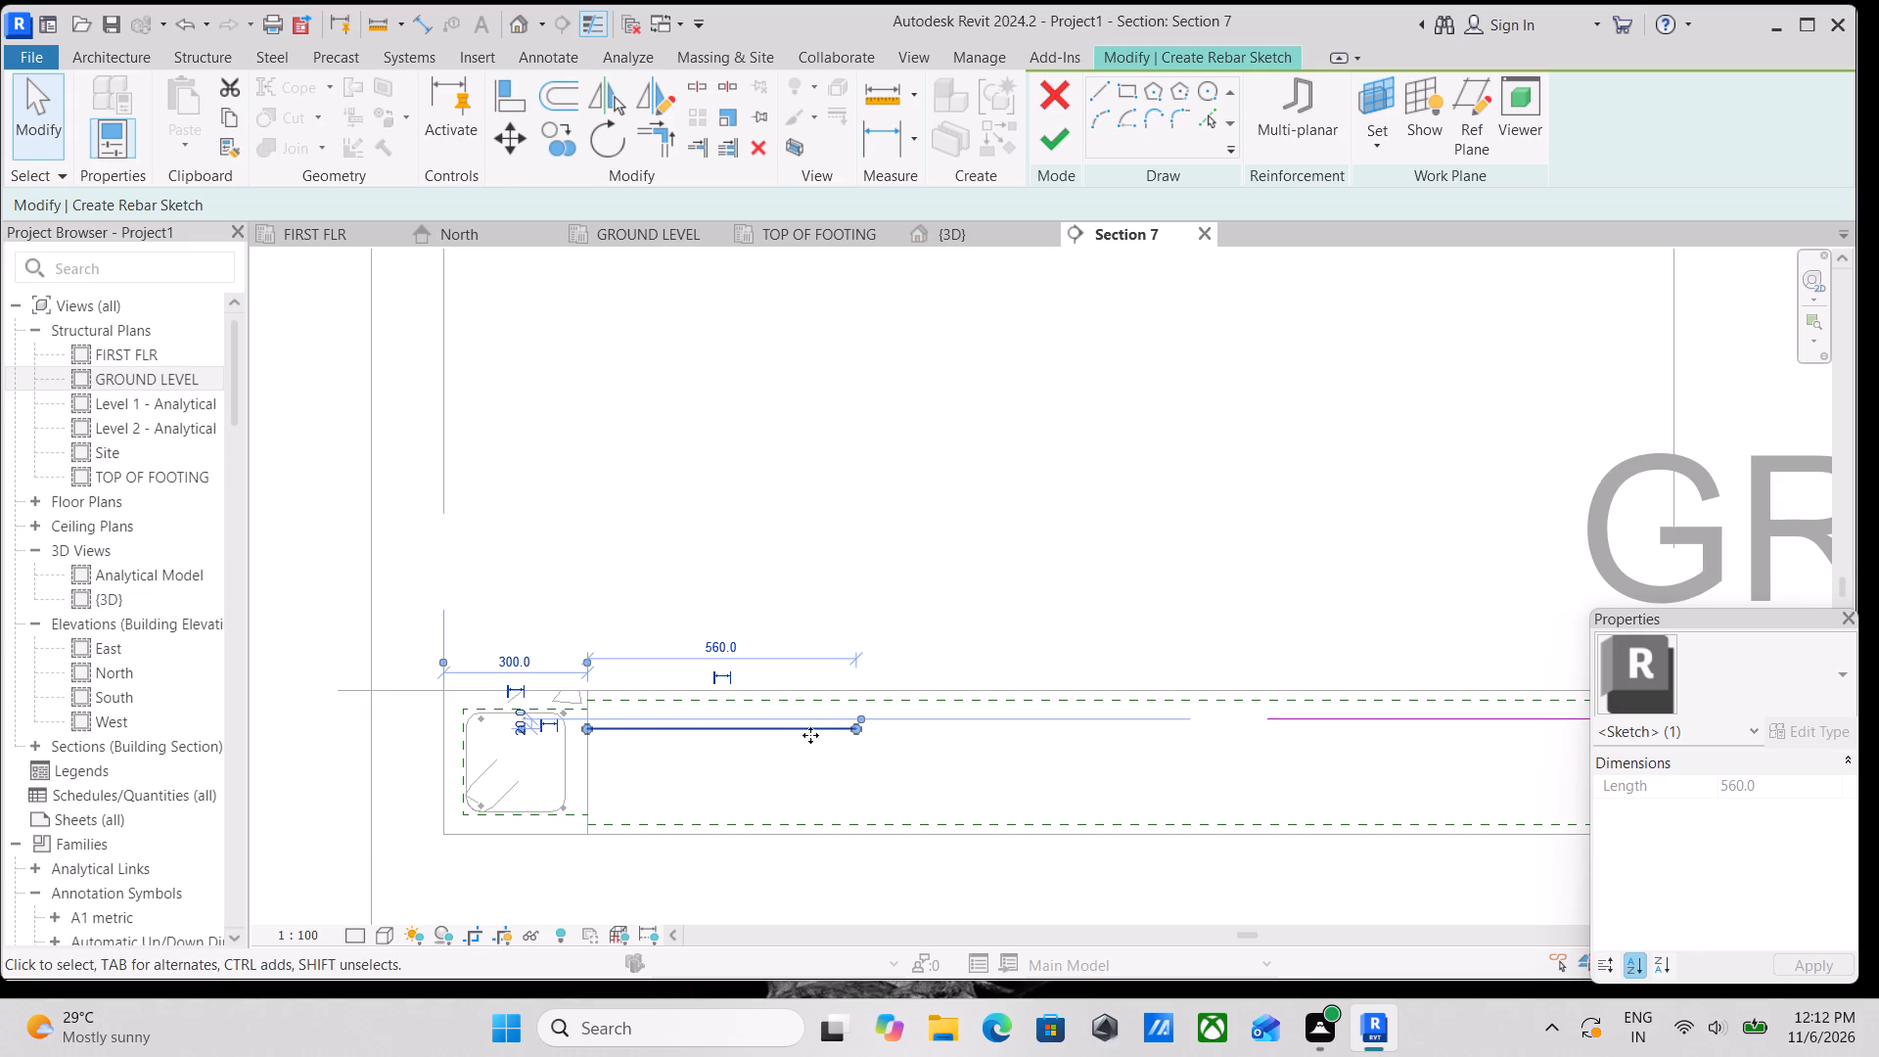
scroll(809, 738, "up", 2)
key("Escape")
scroll(896, 743, "down", 1)
middle_click_drag(896, 743, 802, 755)
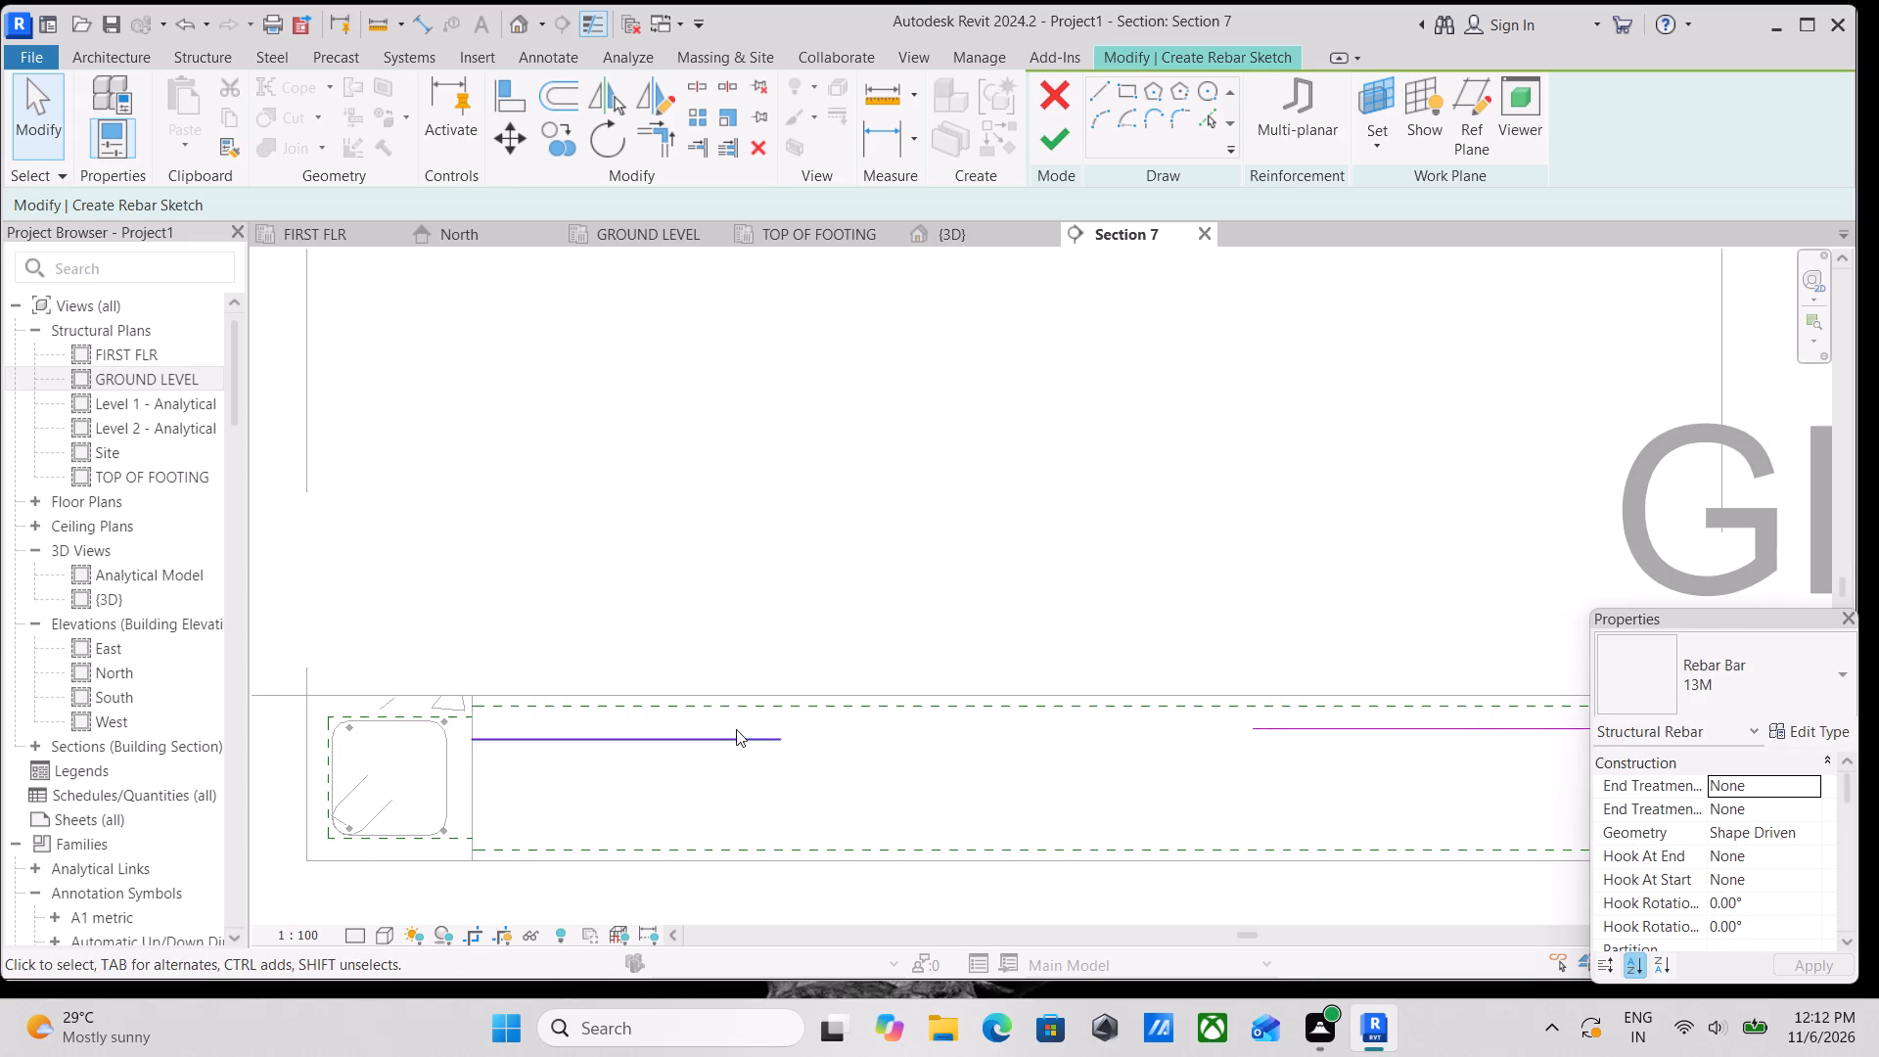
left_click(731, 725)
left_click(746, 737)
left_click_drag(790, 742, 828, 742)
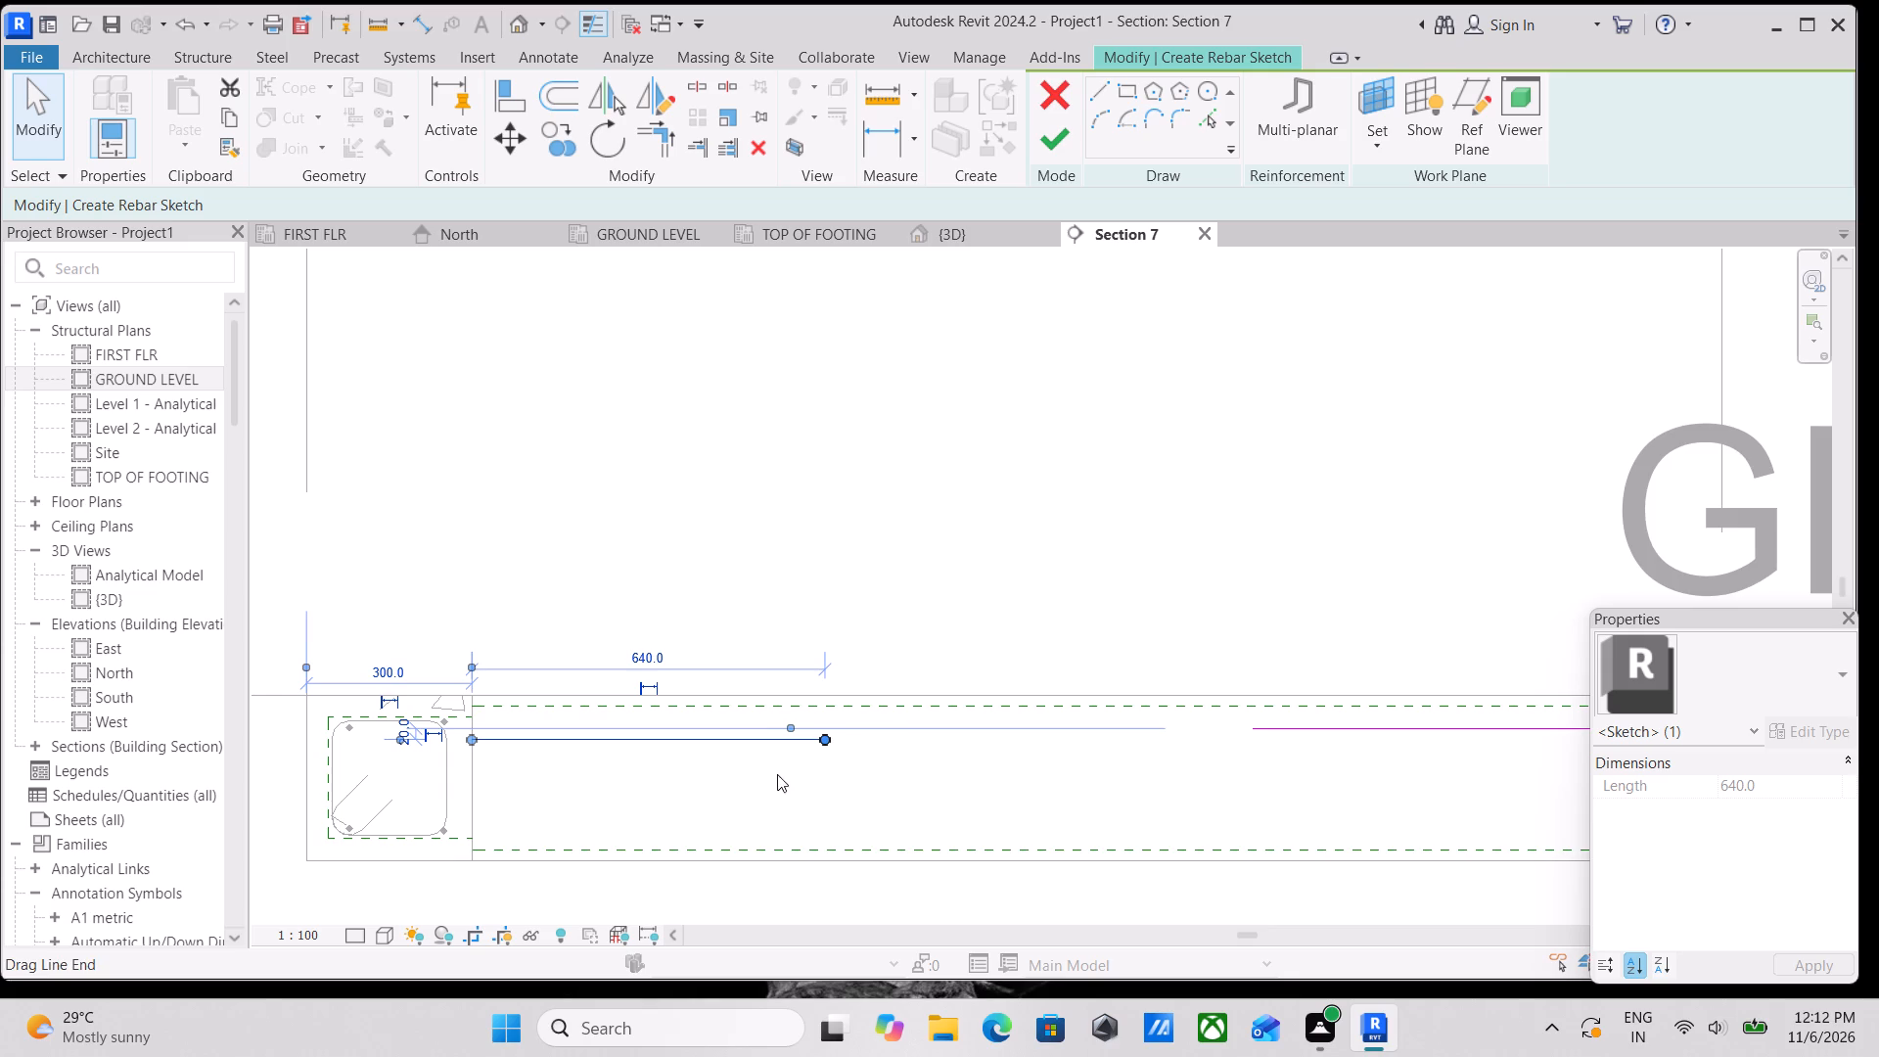
middle_click_drag(776, 779, 943, 803)
key("Escape")
left_click(972, 762)
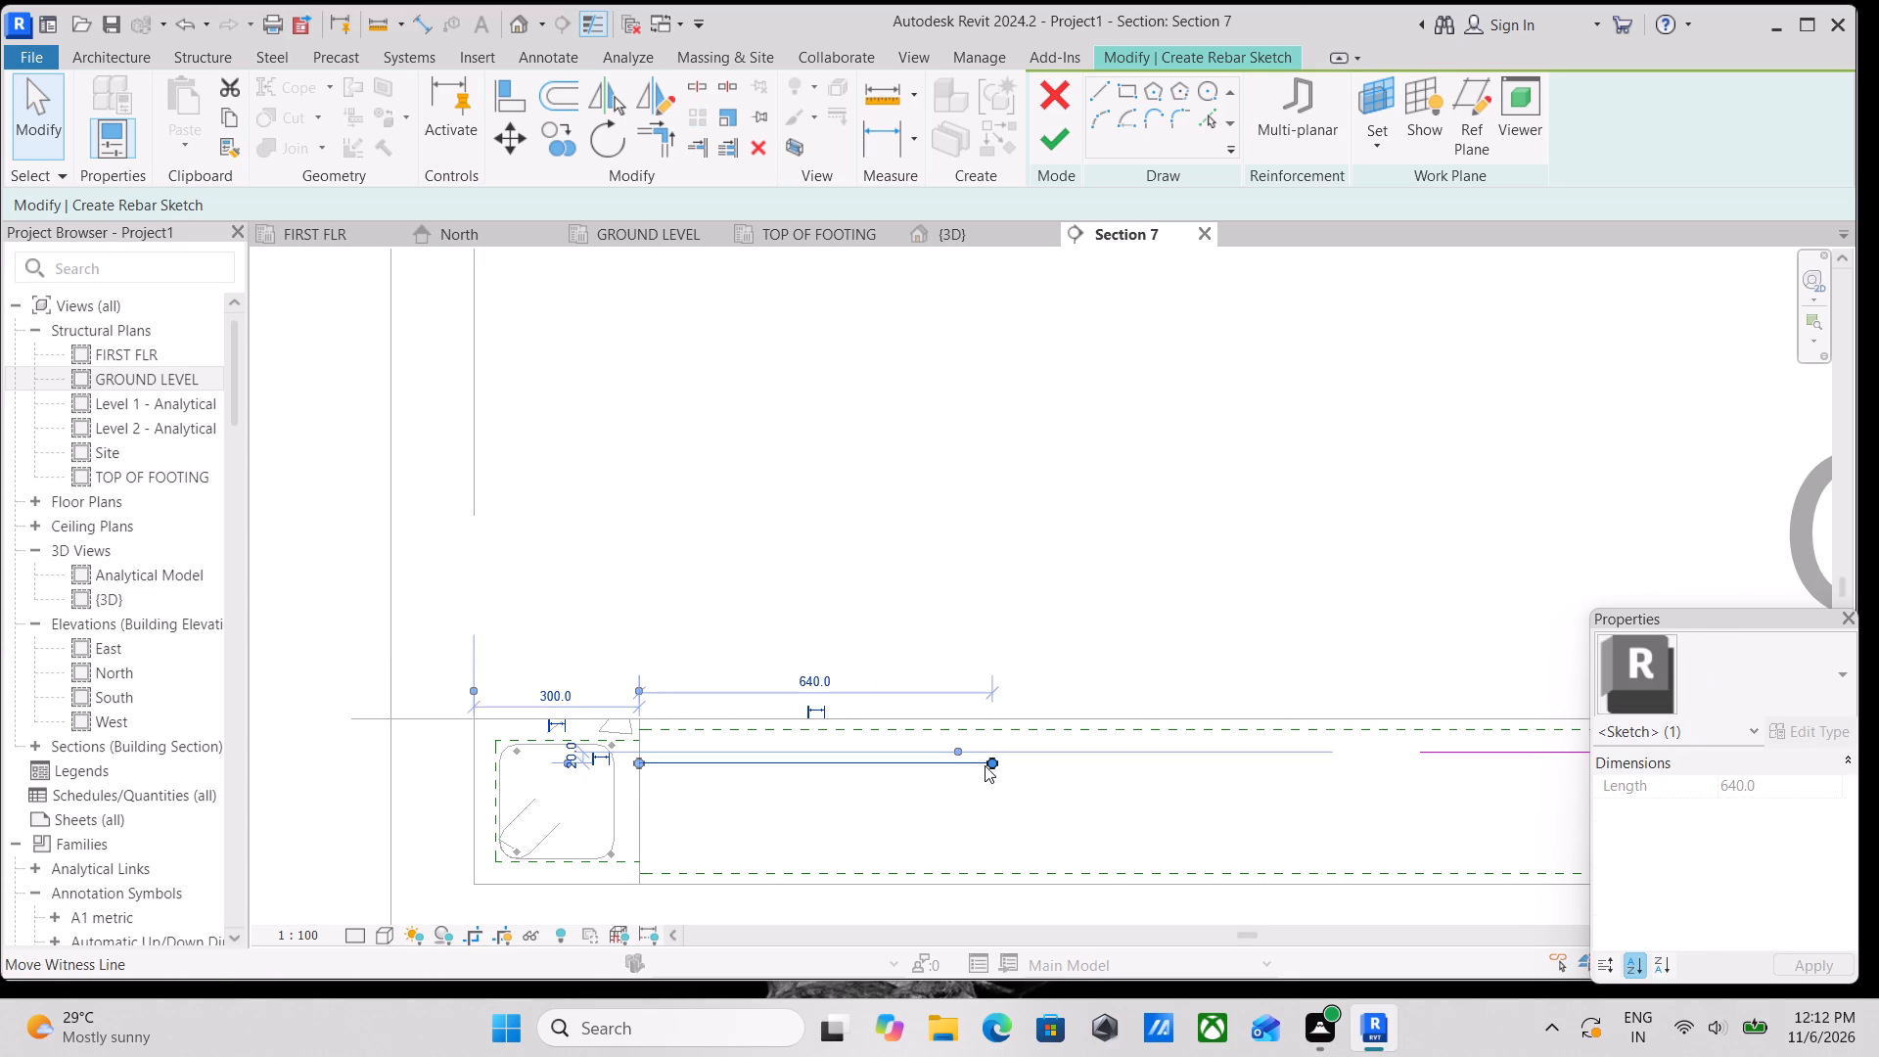
left_click_drag(993, 762, 1030, 762)
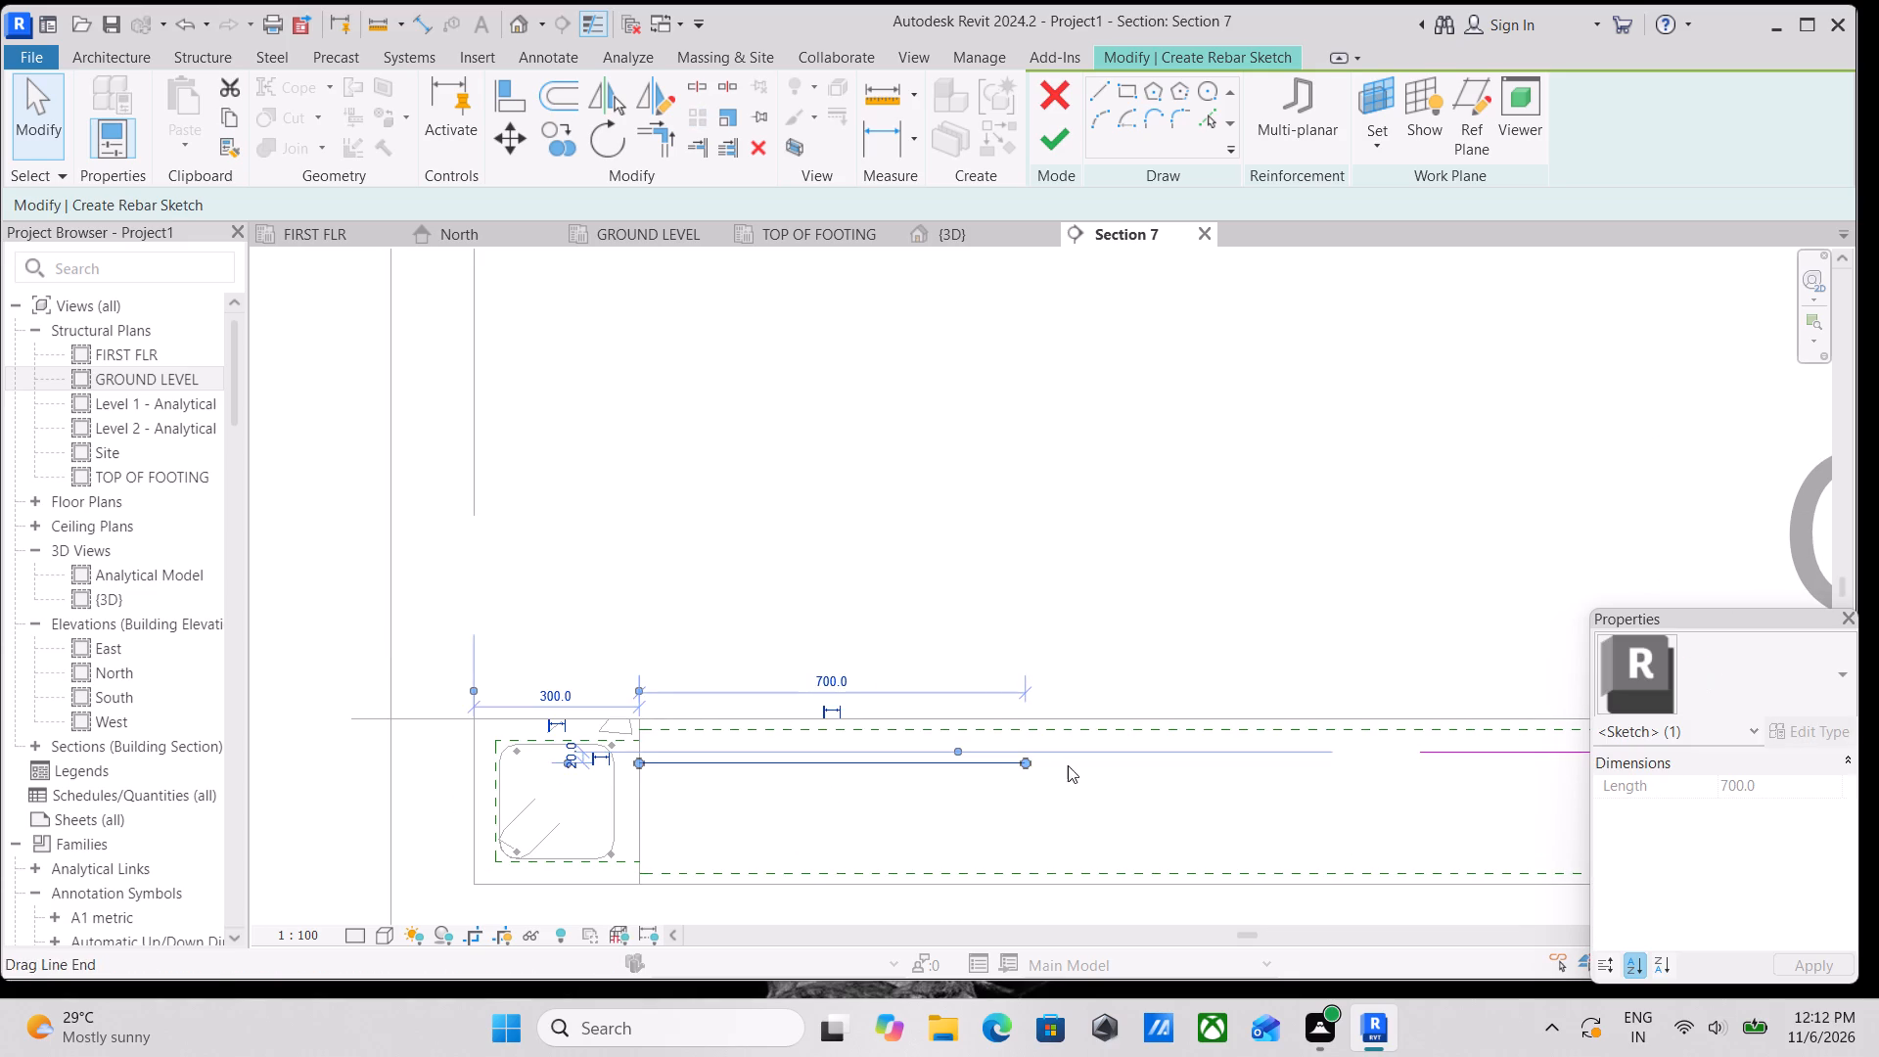
Draw a sloped line about 240 long, descending at about 35° from the free end of the upper horizontal line.
middle_click_drag(1074, 766, 1004, 777)
middle_click_drag(1084, 745, 974, 767)
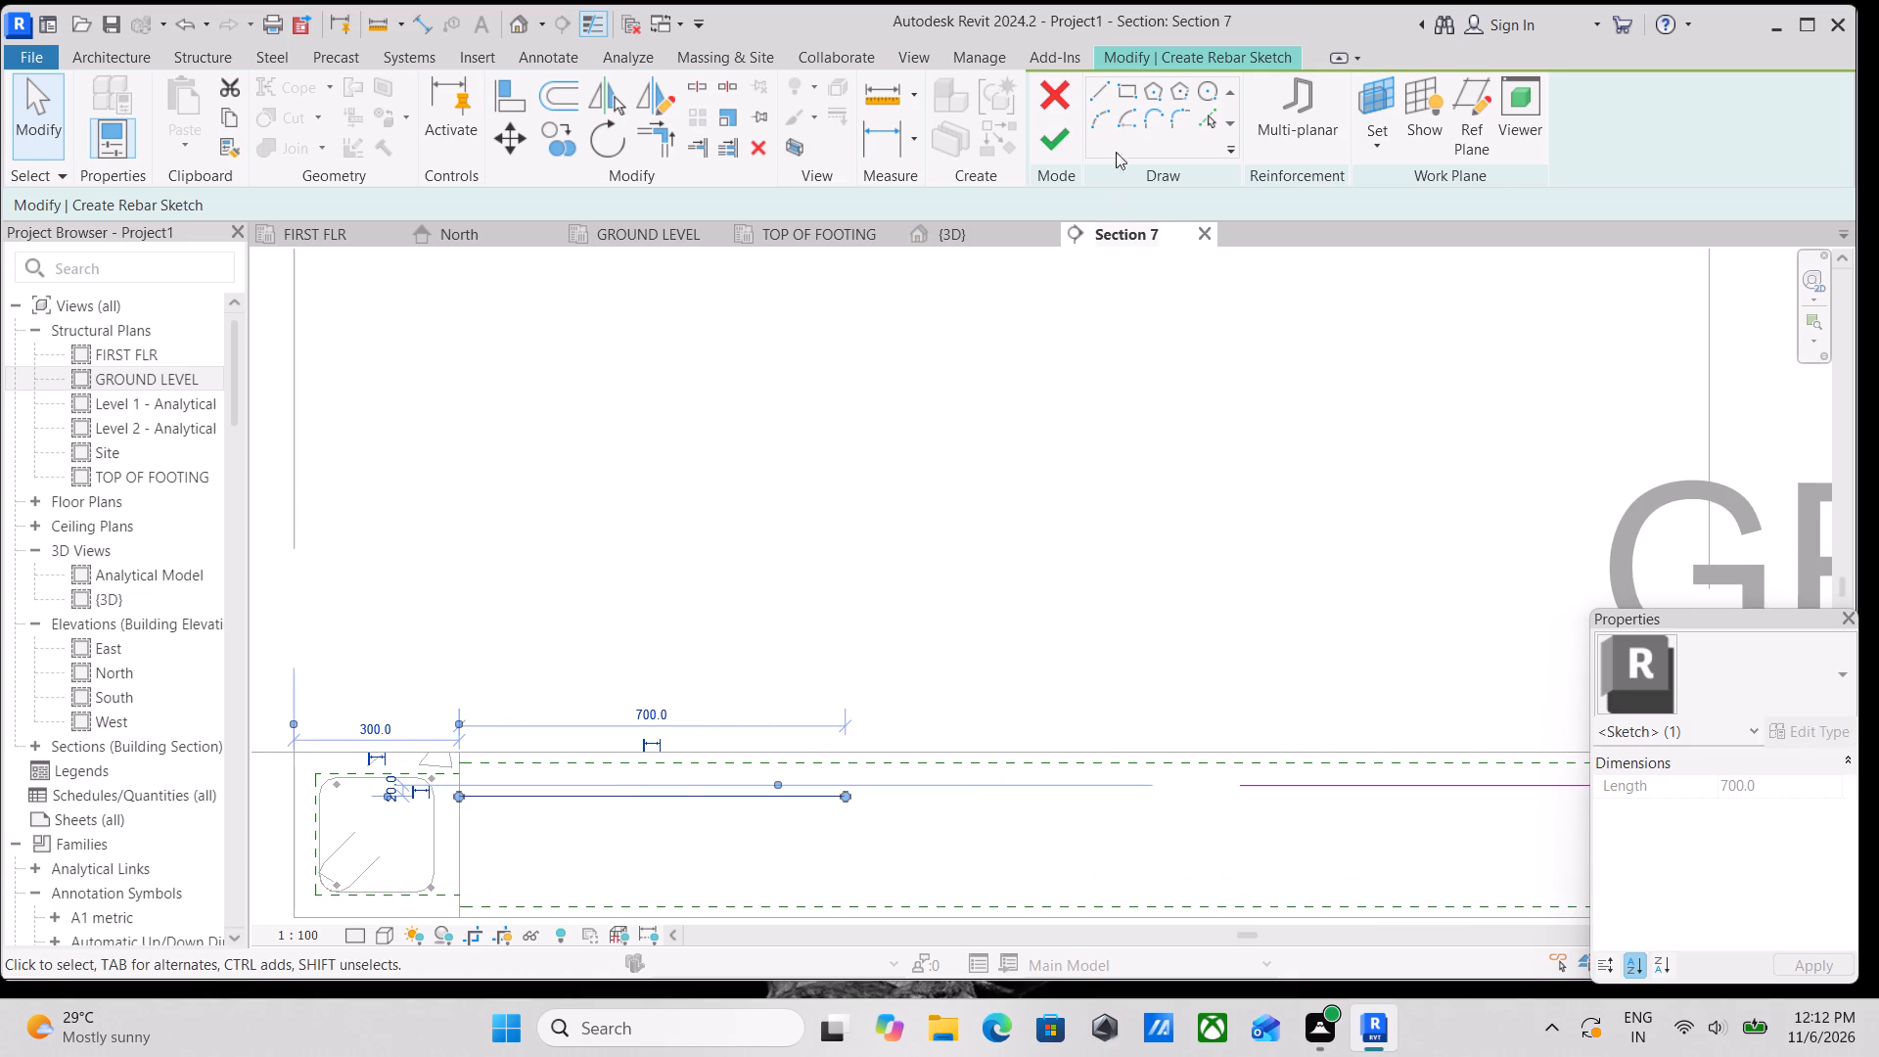
left_click(1105, 82)
left_click(845, 797)
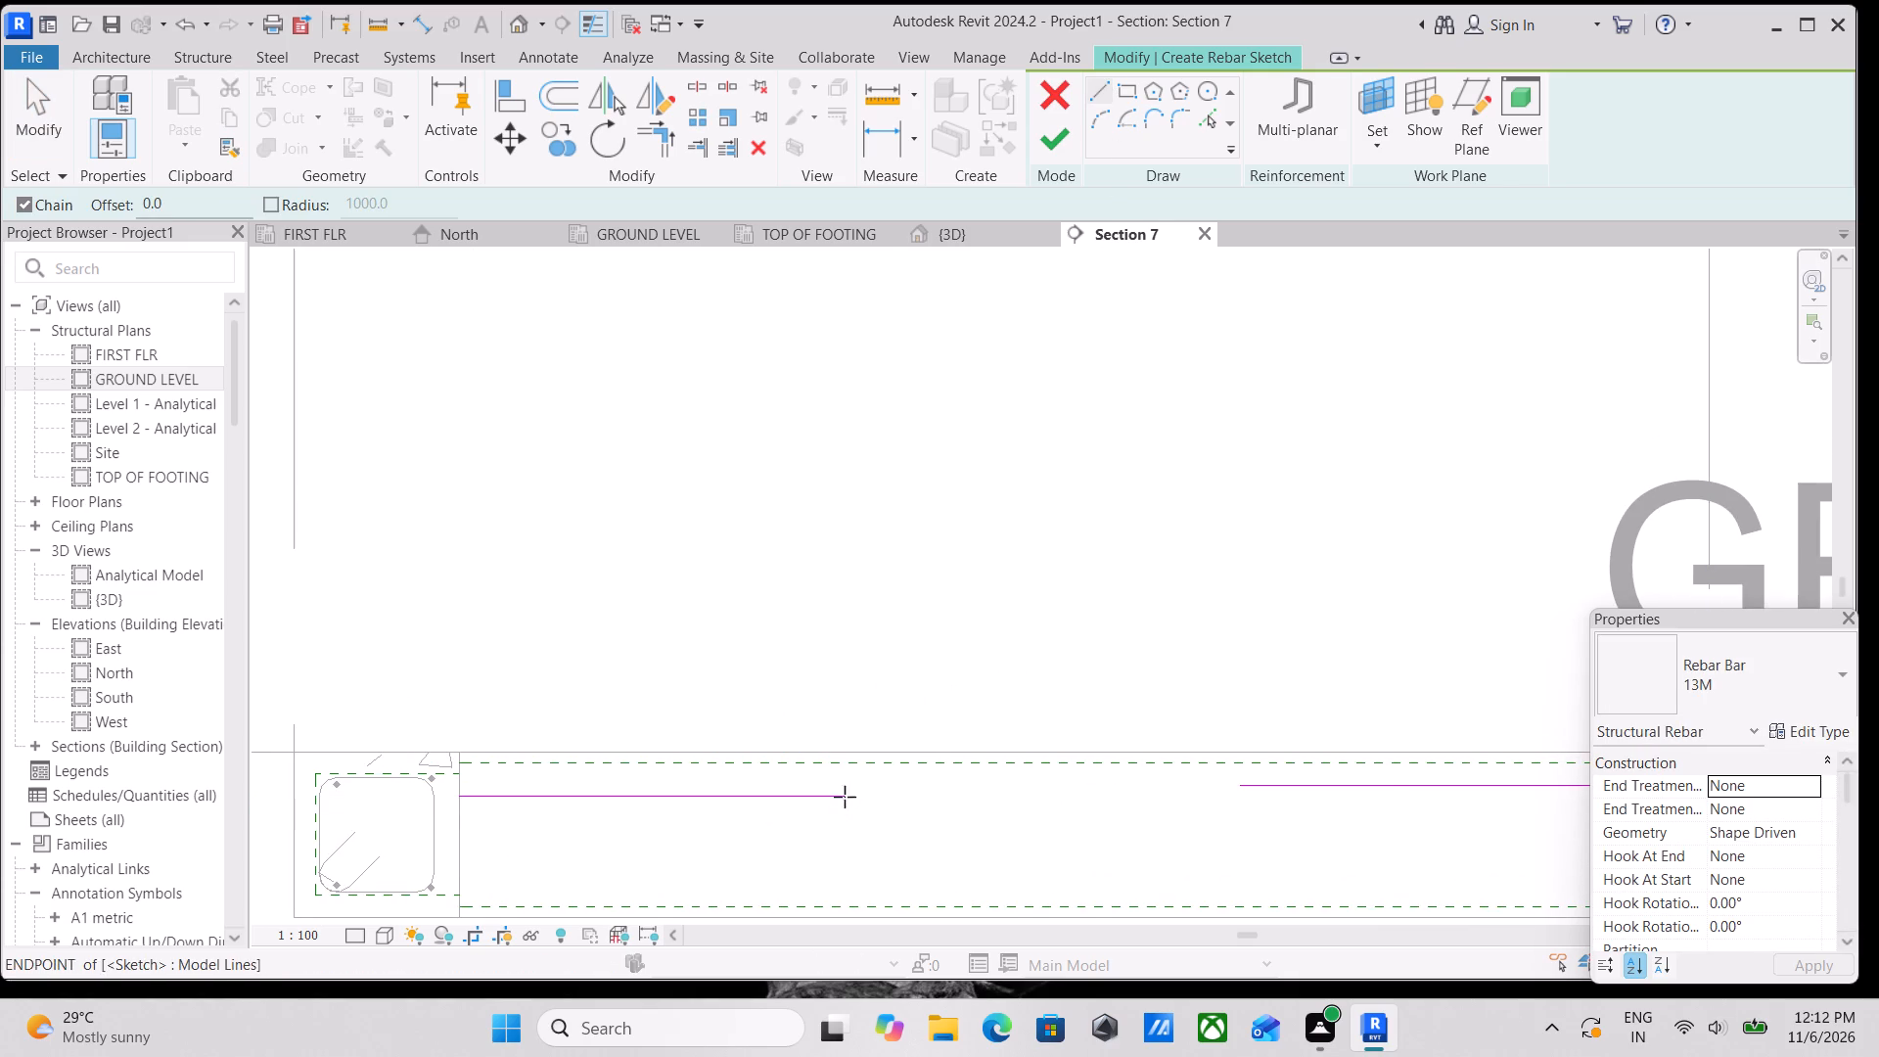
left_click(960, 870)
middle_click_drag(1190, 881, 945, 880)
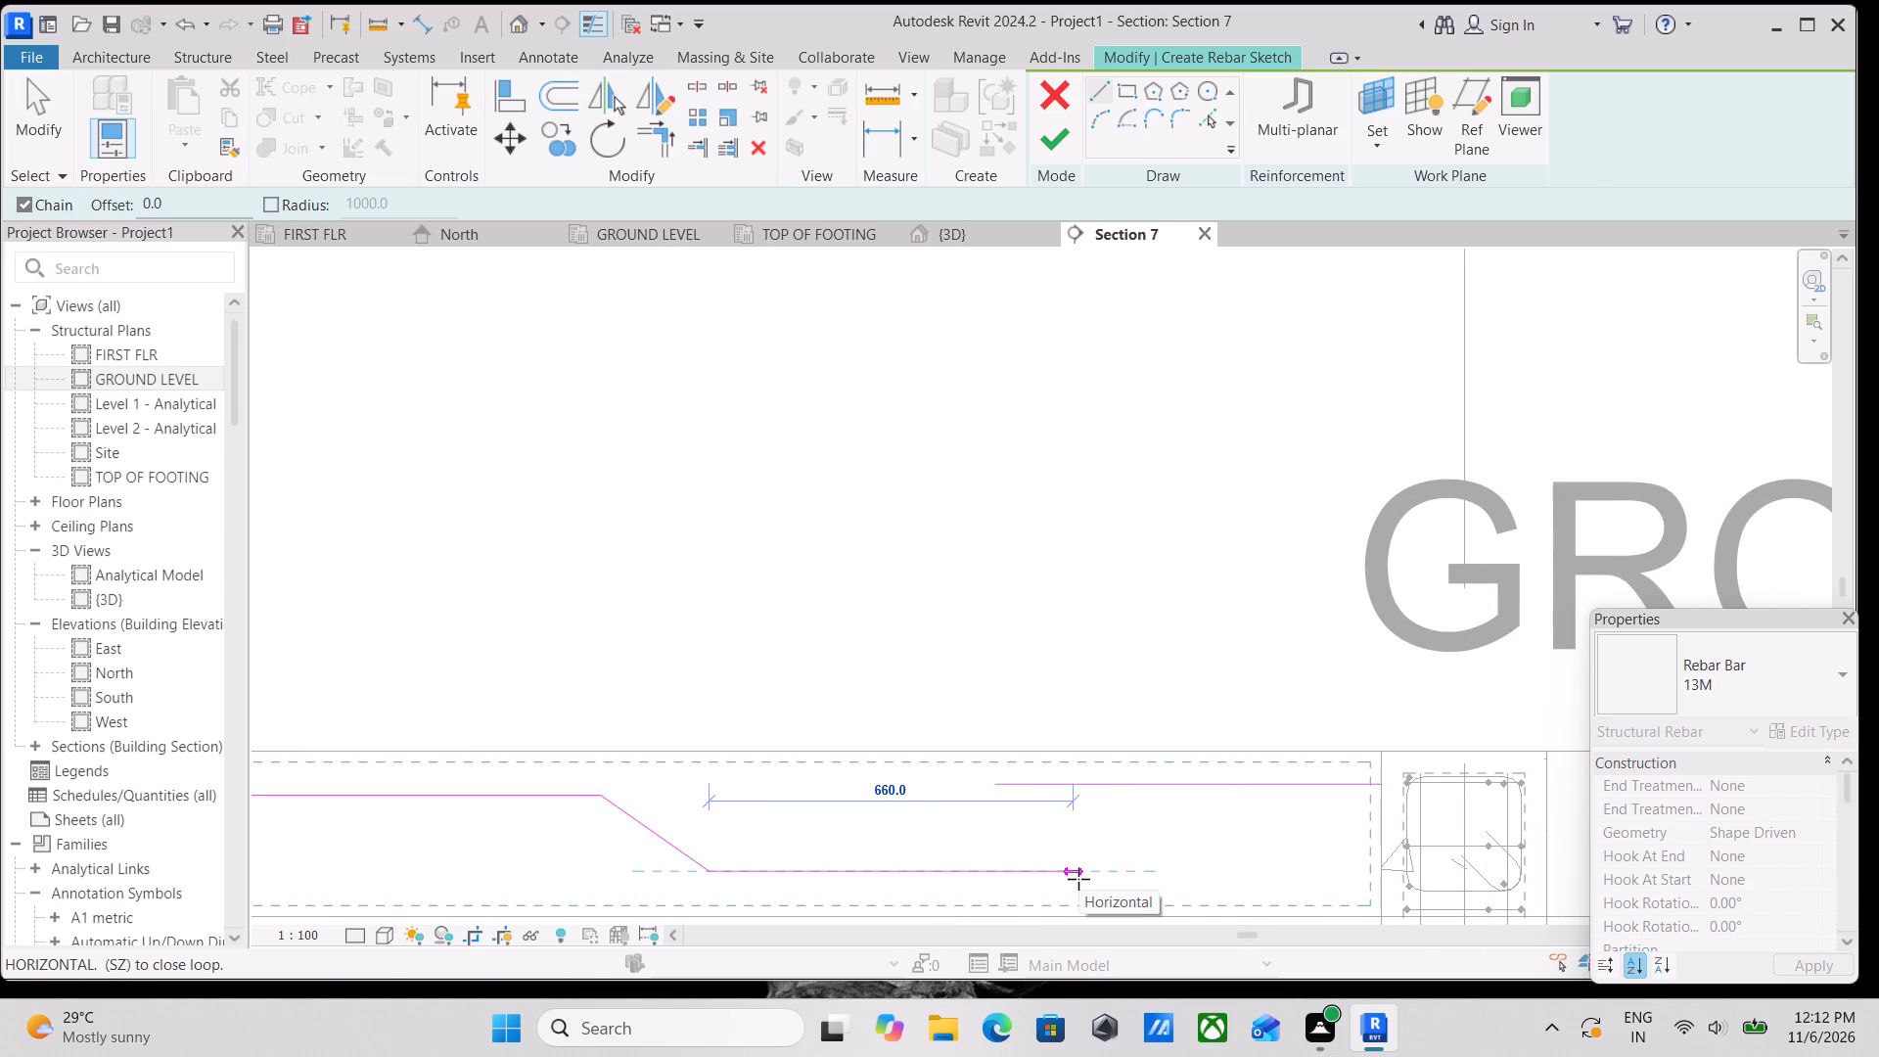
key("Escape")
key("Escape")
Delete the old upper horizontal line at the right end of the beam.
left_click(1094, 785)
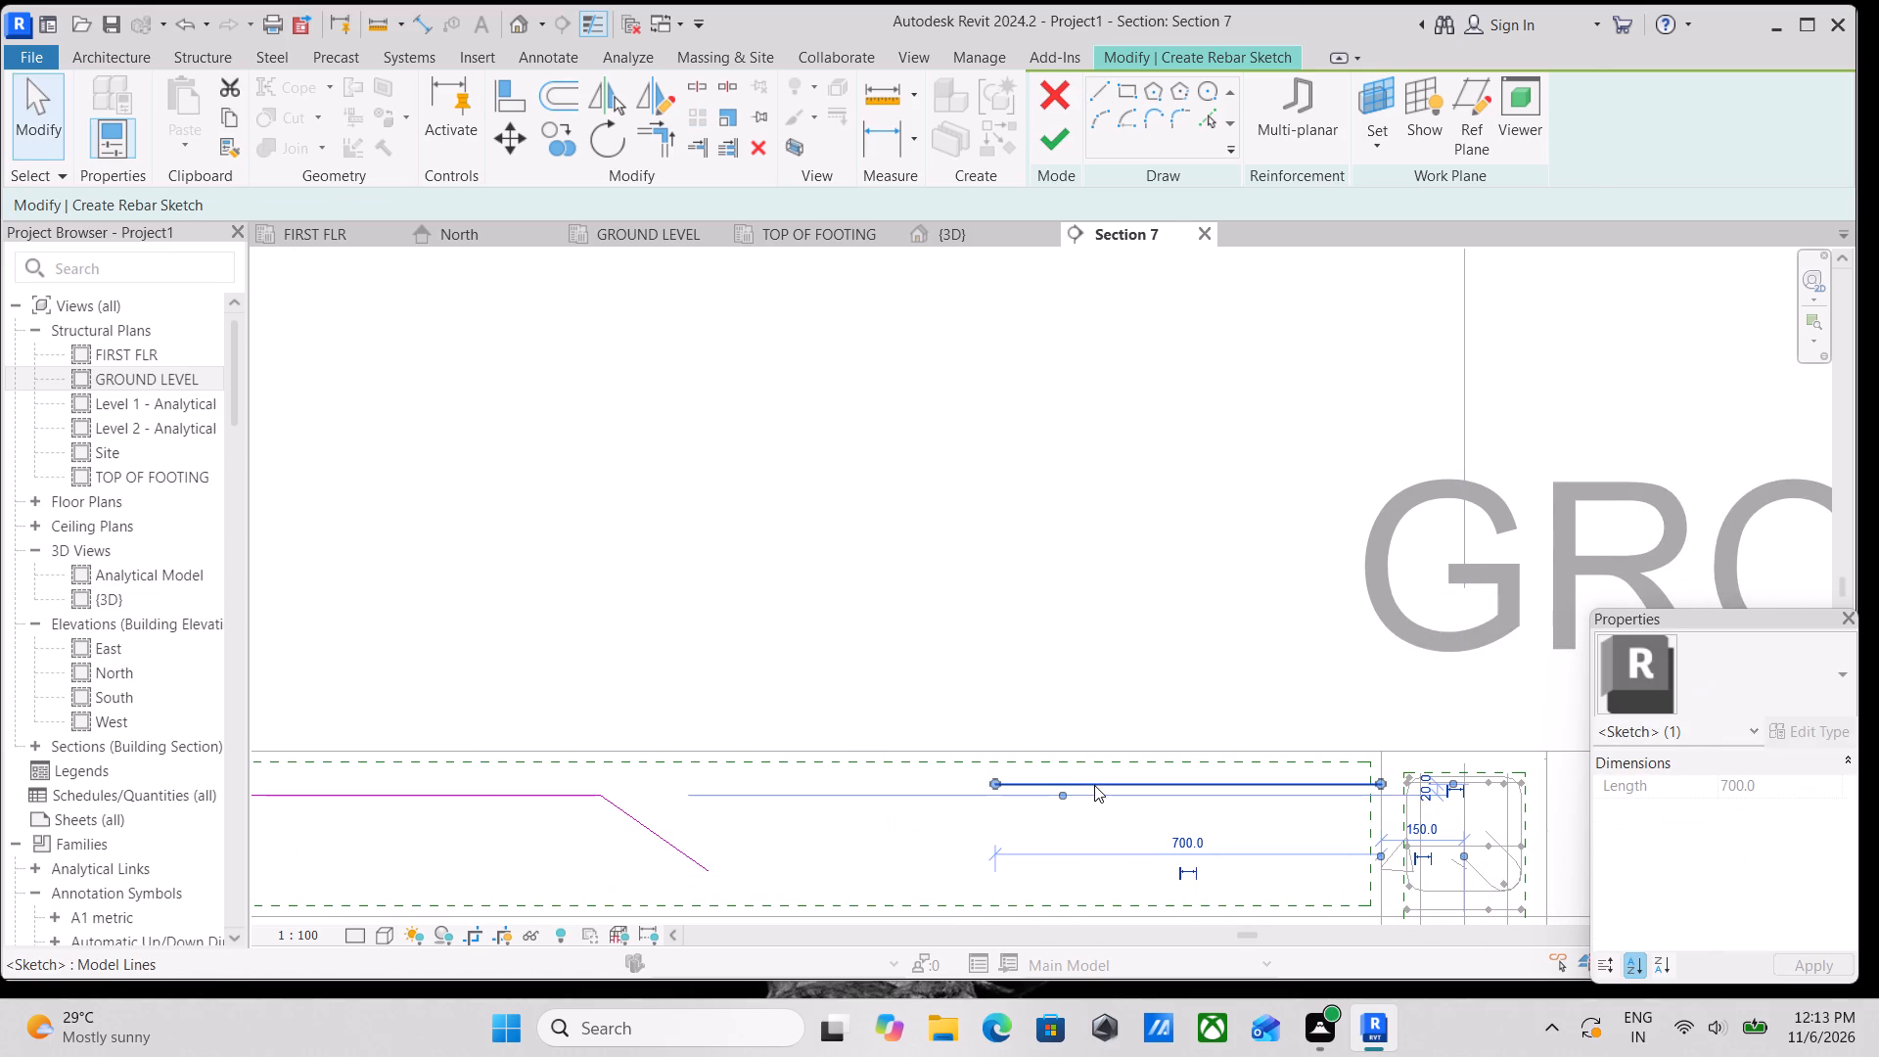
right_click(1094, 785)
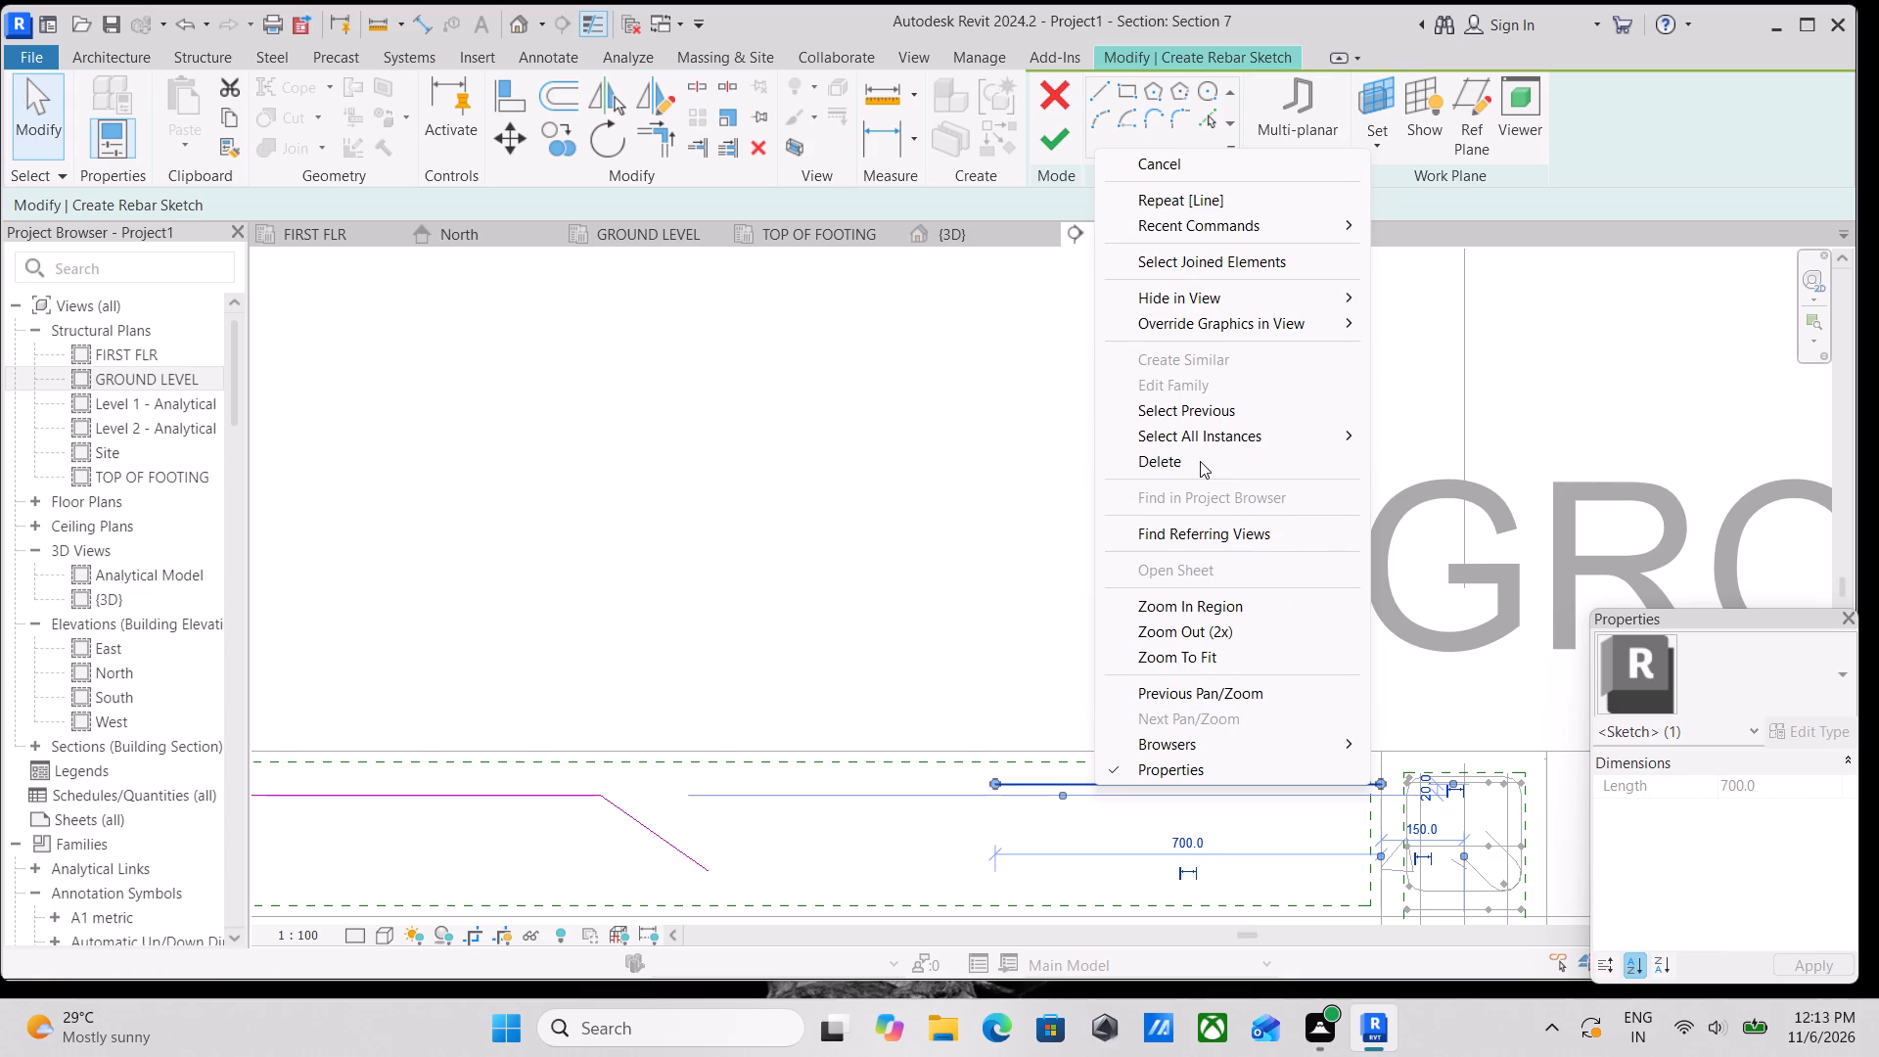
left_click(1200, 461)
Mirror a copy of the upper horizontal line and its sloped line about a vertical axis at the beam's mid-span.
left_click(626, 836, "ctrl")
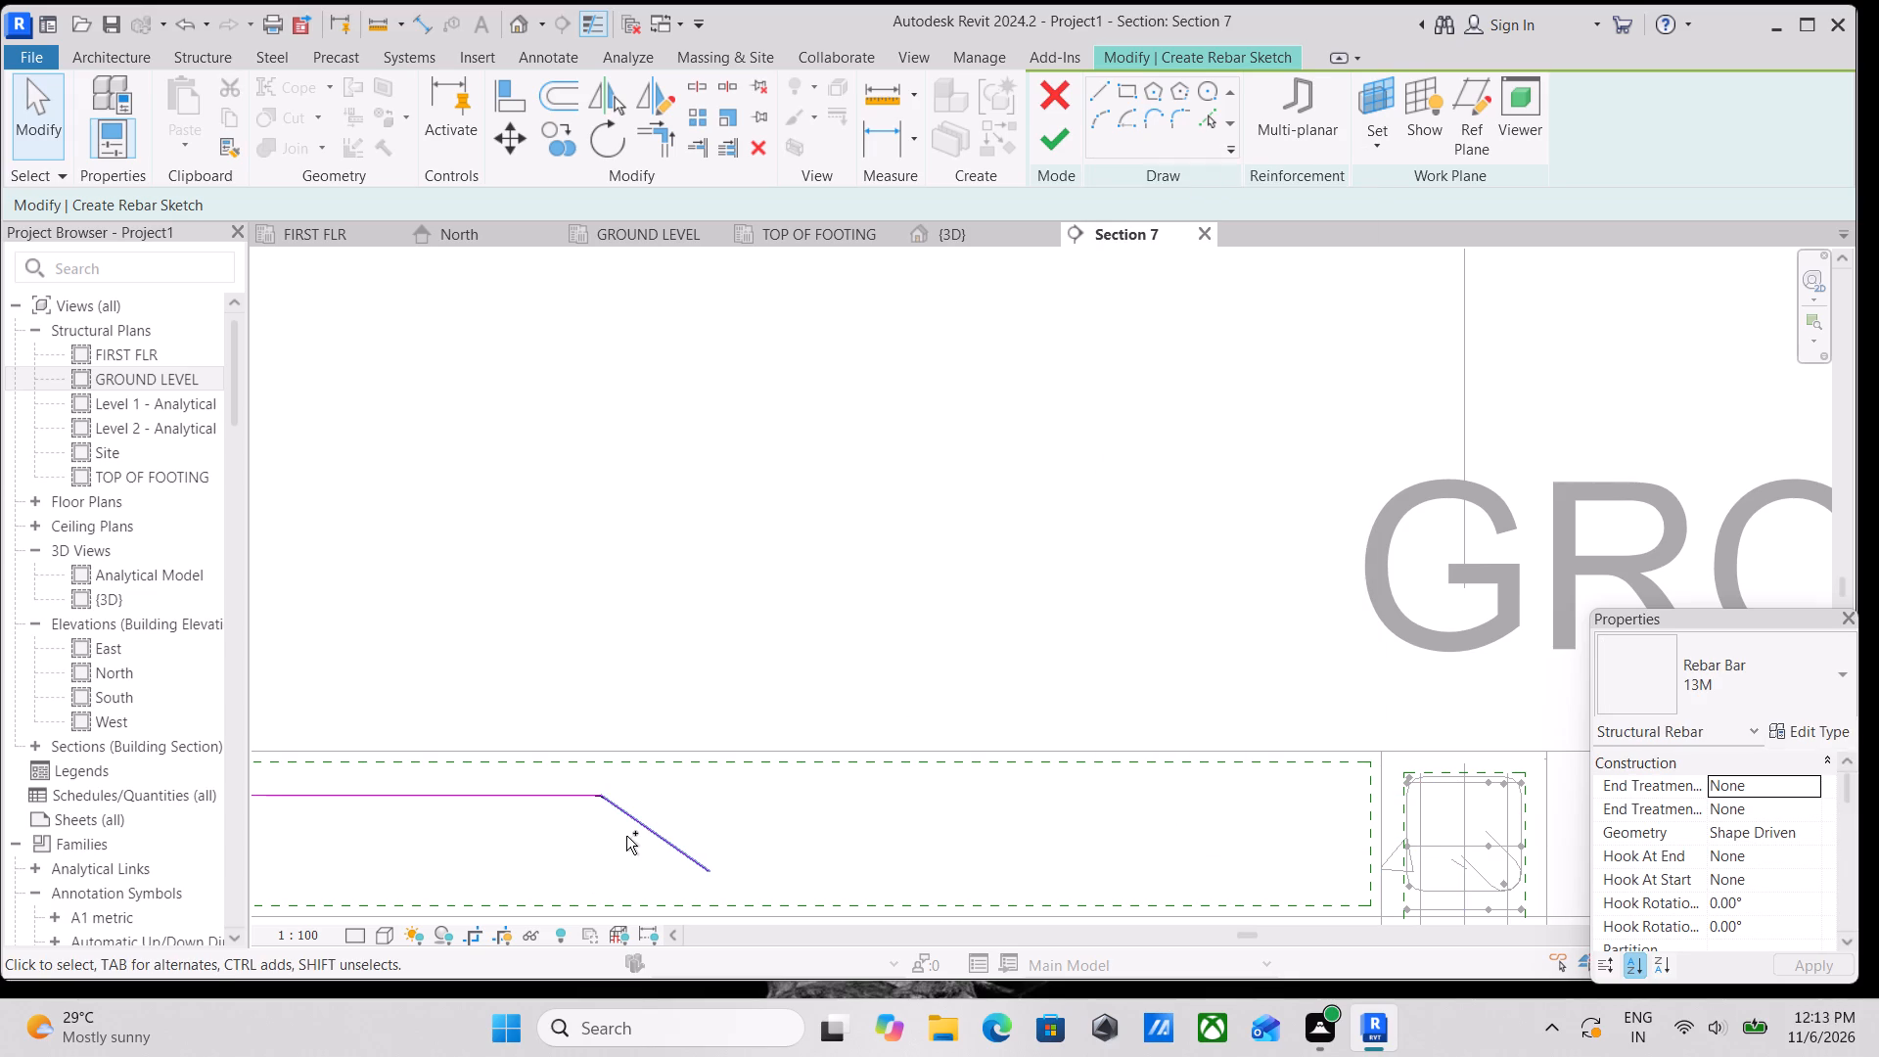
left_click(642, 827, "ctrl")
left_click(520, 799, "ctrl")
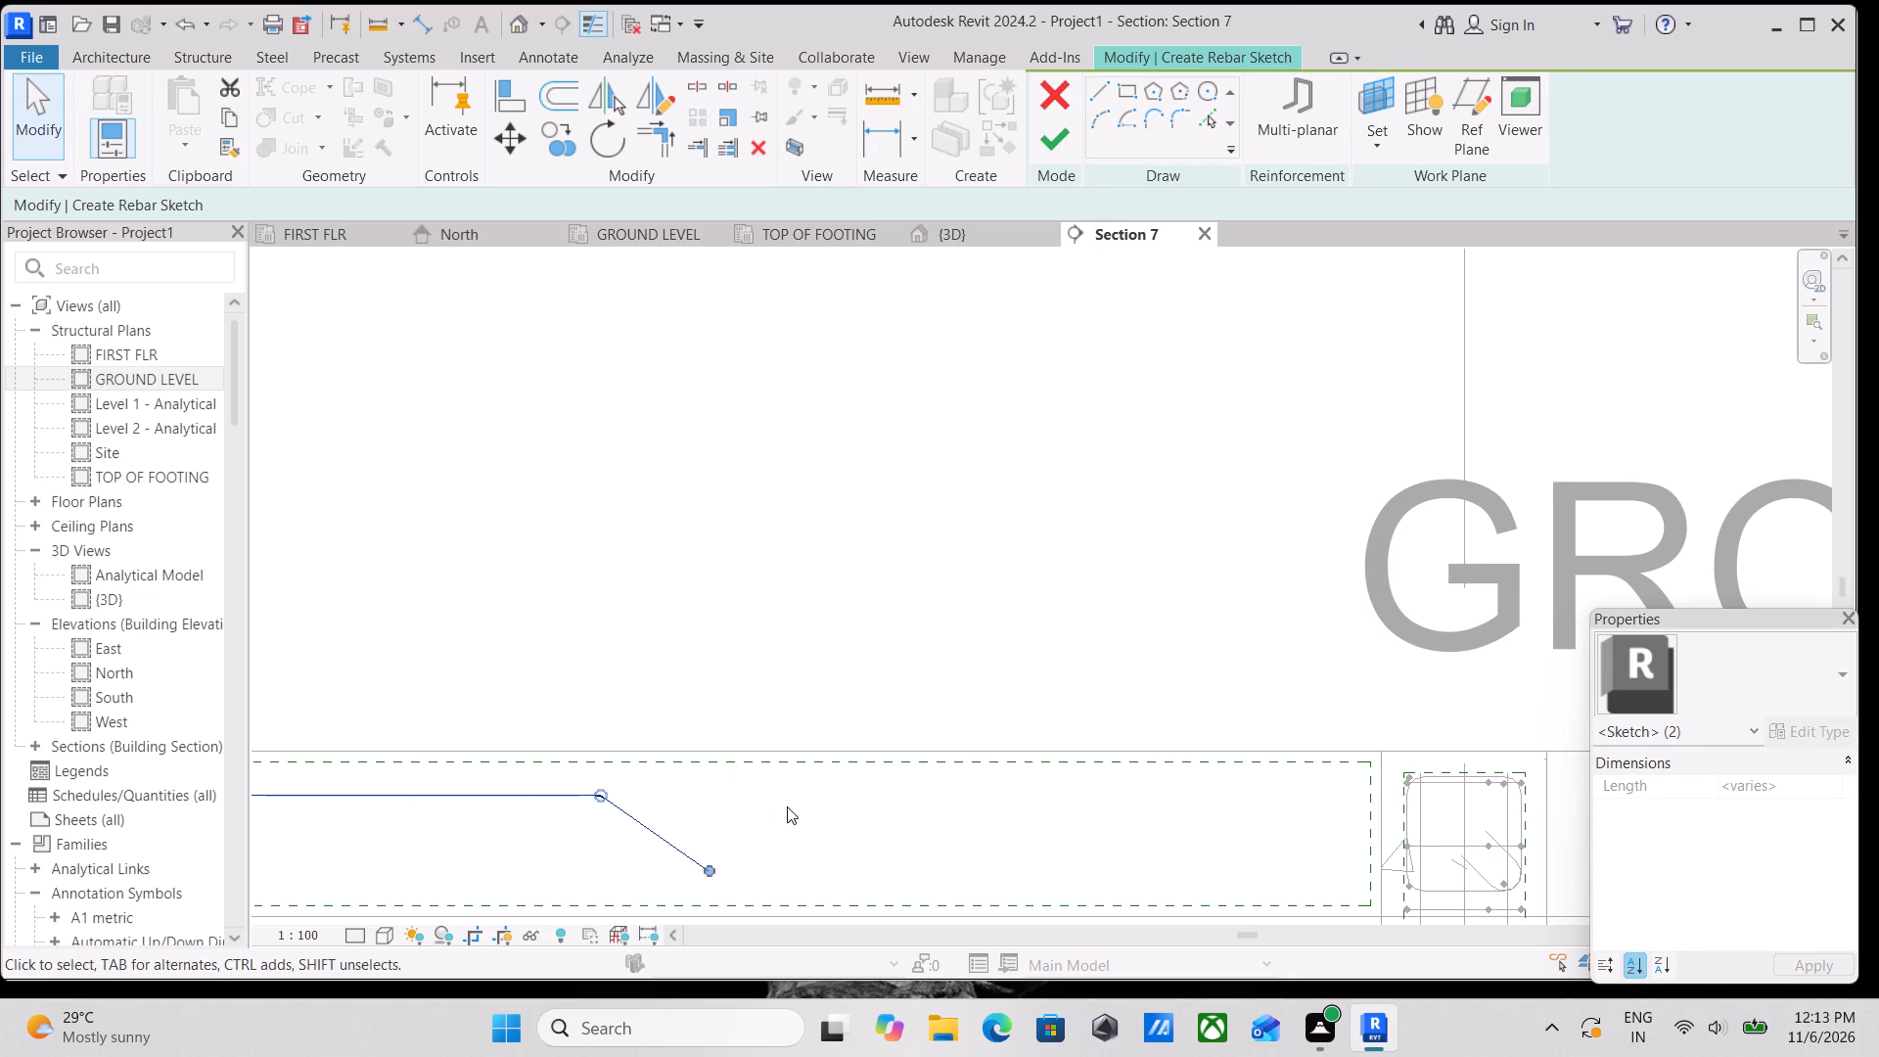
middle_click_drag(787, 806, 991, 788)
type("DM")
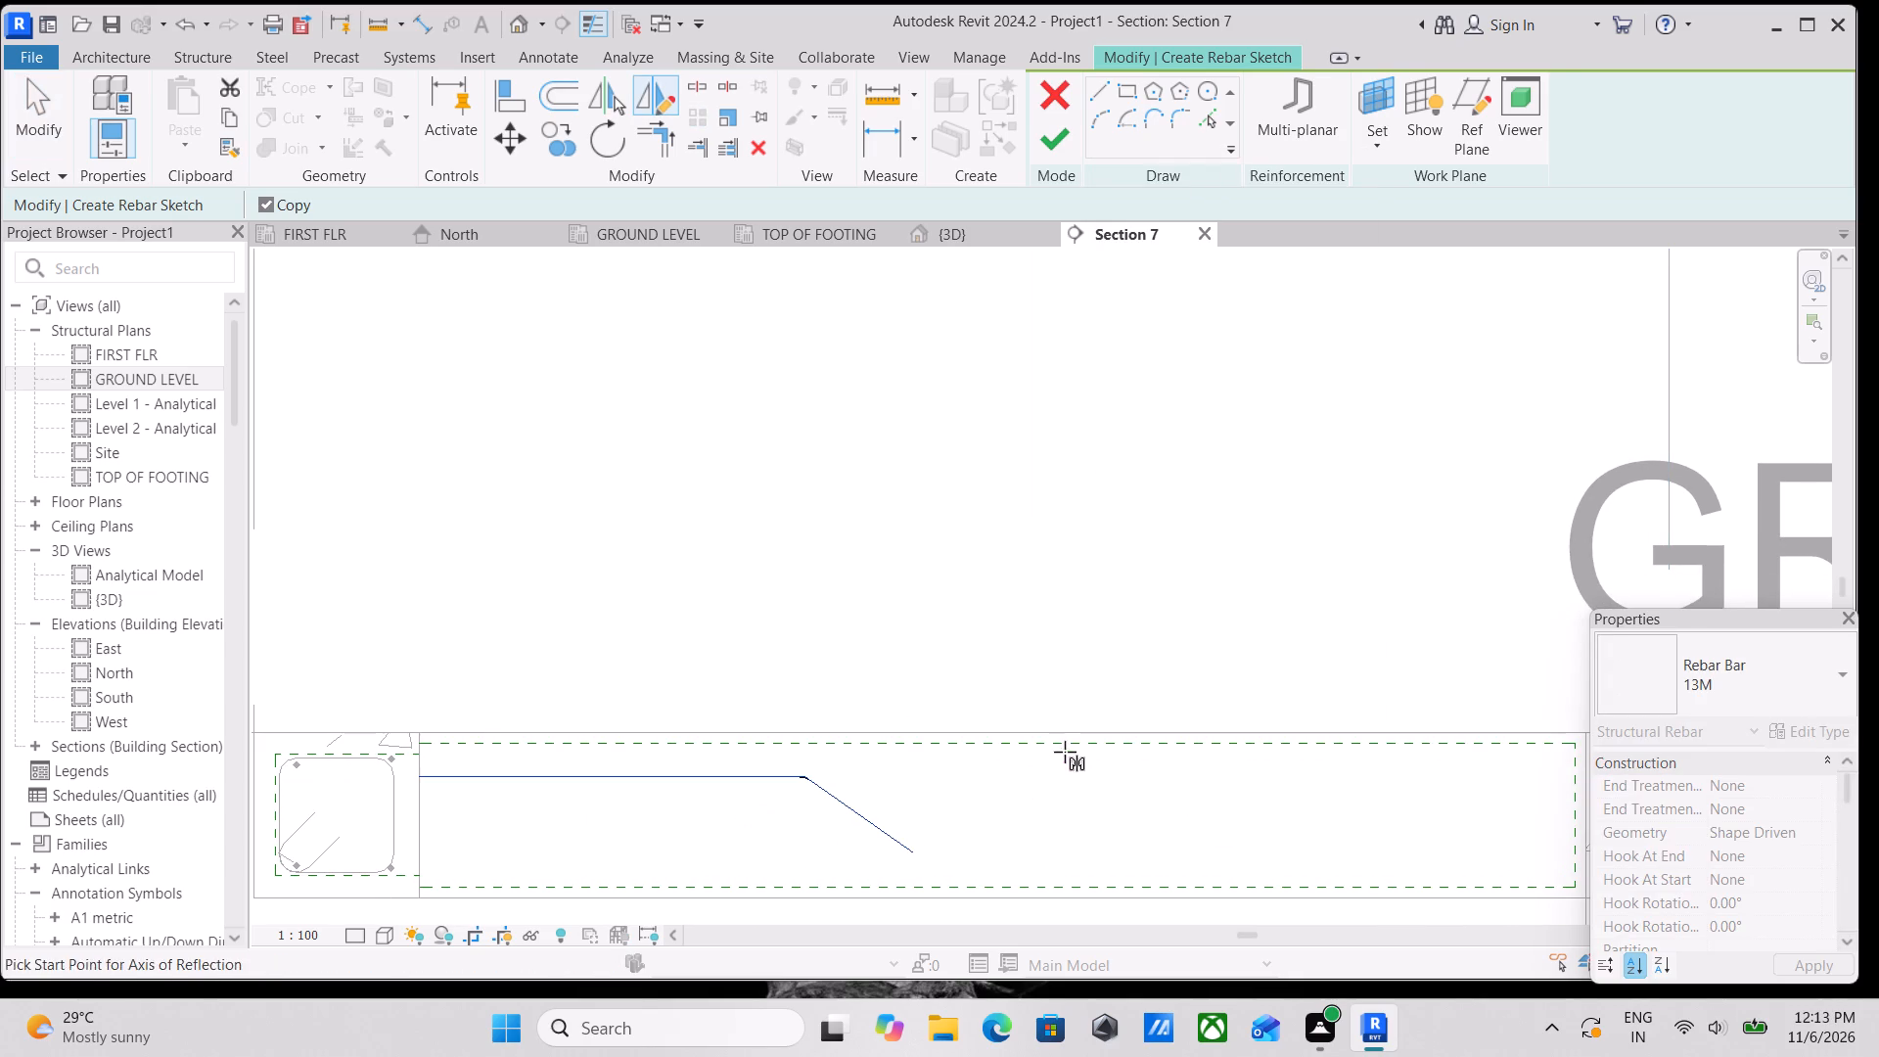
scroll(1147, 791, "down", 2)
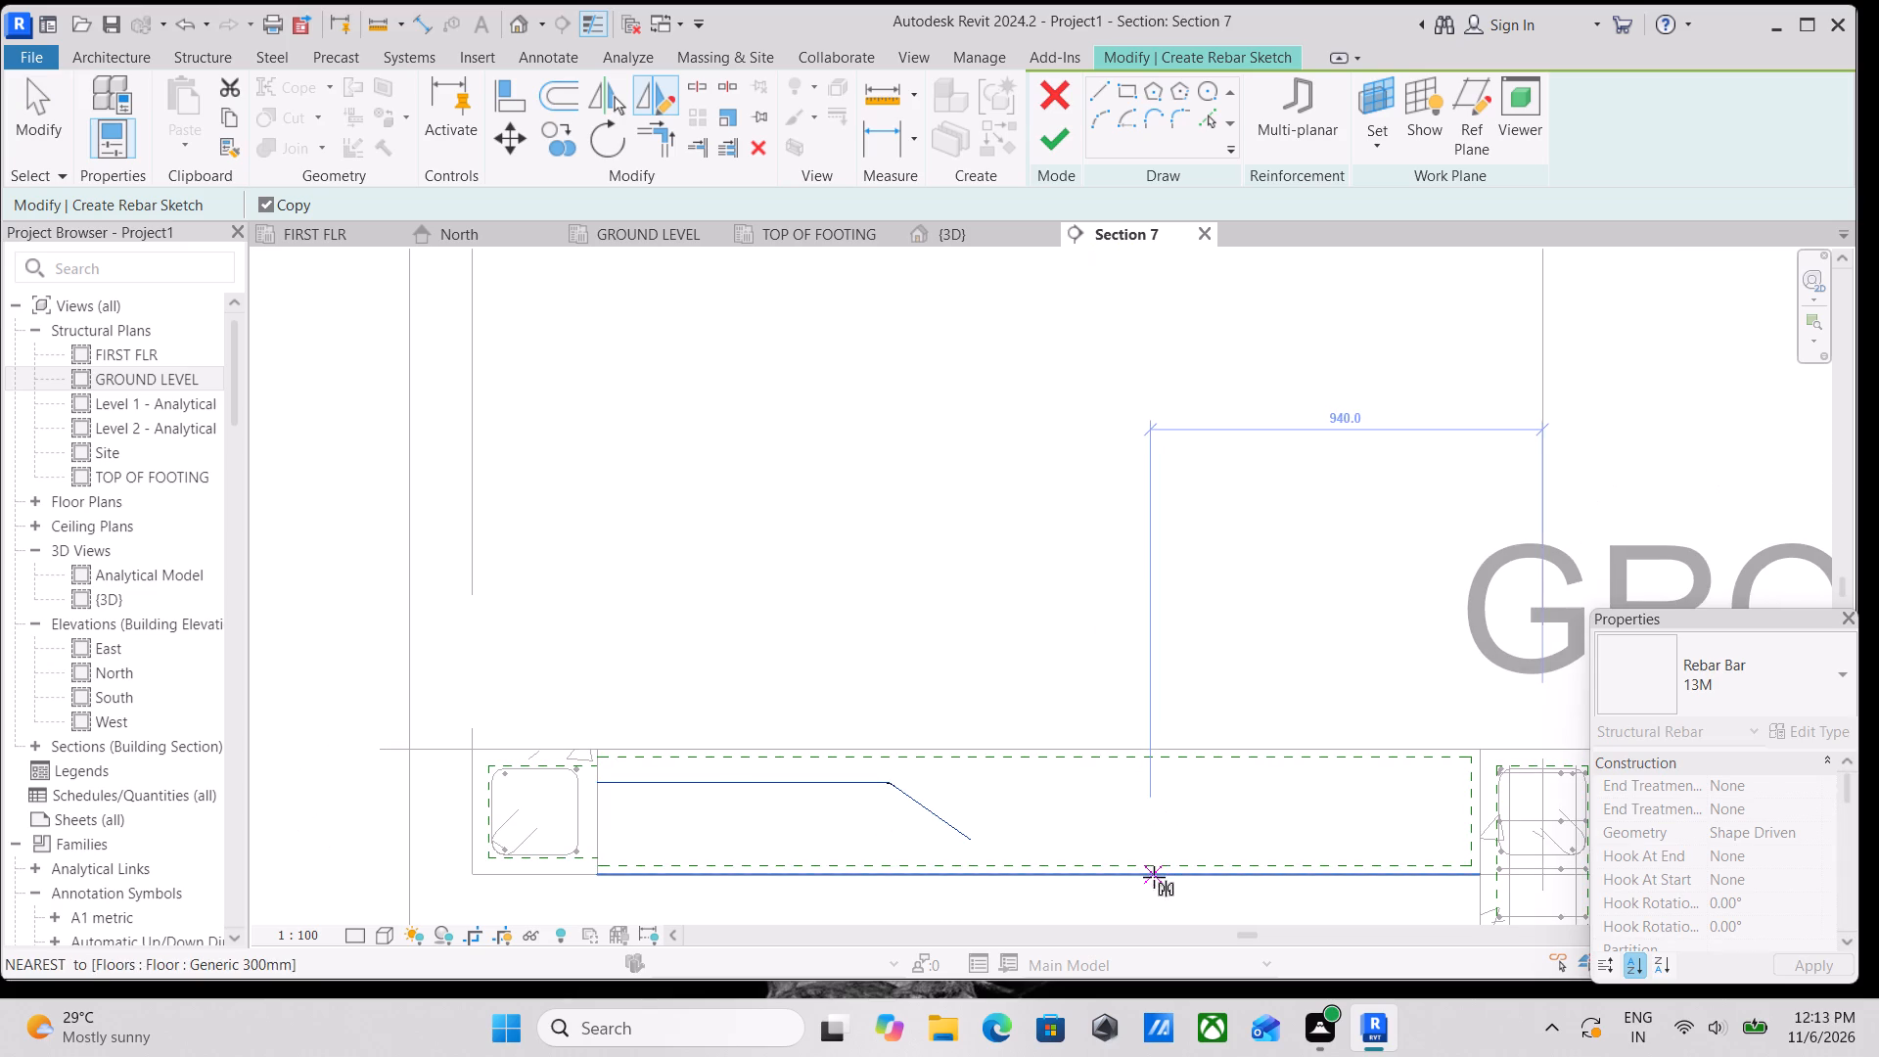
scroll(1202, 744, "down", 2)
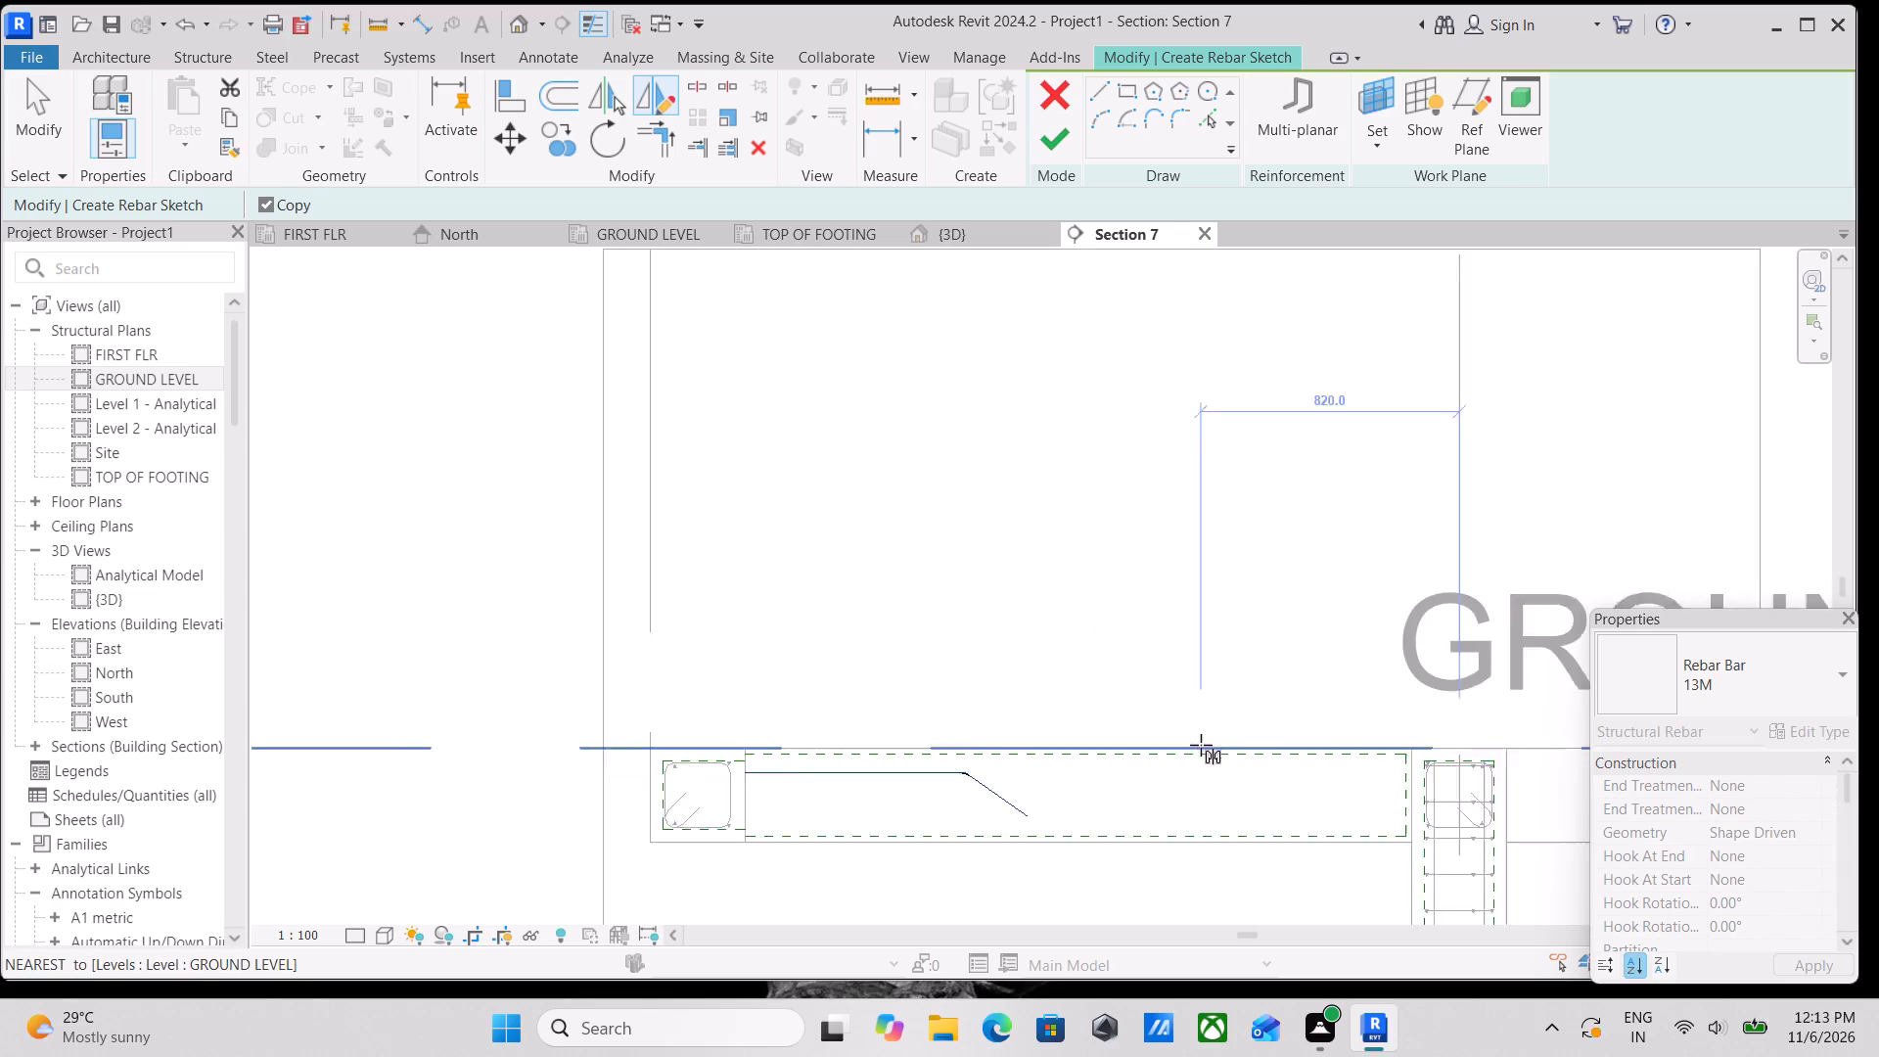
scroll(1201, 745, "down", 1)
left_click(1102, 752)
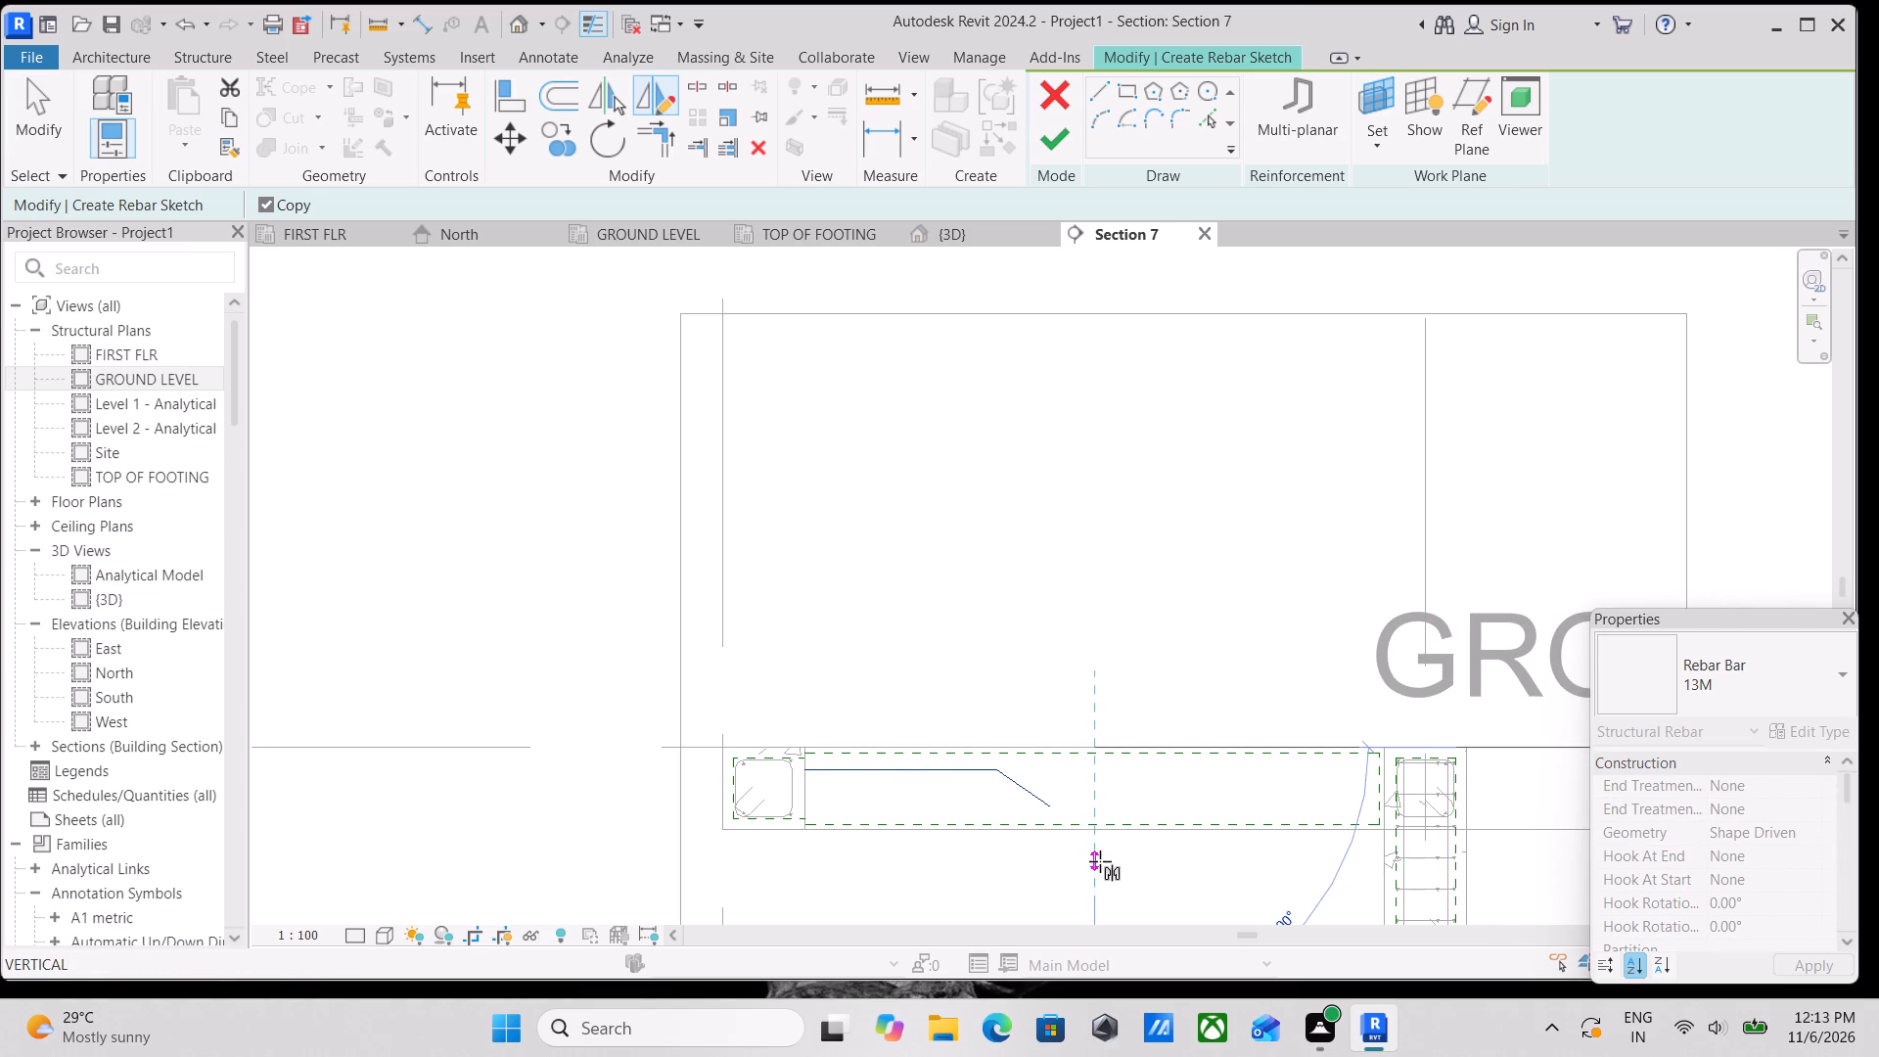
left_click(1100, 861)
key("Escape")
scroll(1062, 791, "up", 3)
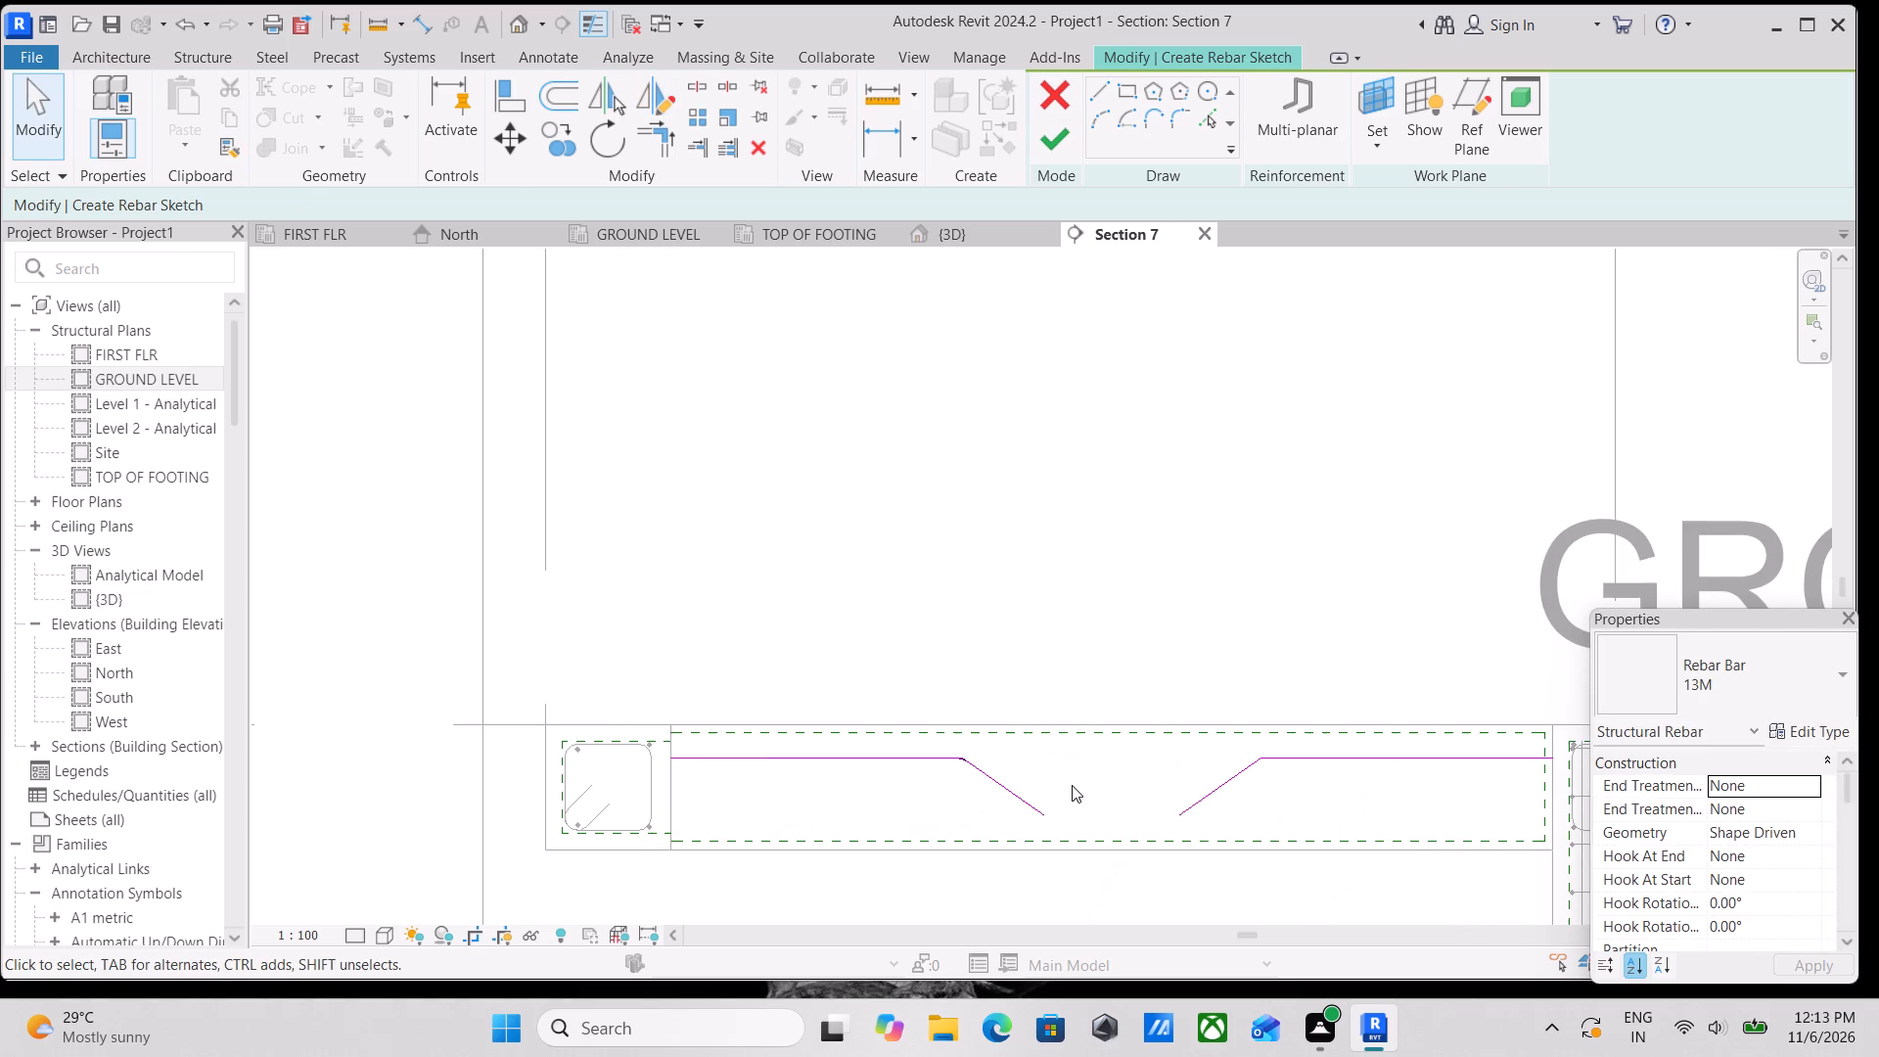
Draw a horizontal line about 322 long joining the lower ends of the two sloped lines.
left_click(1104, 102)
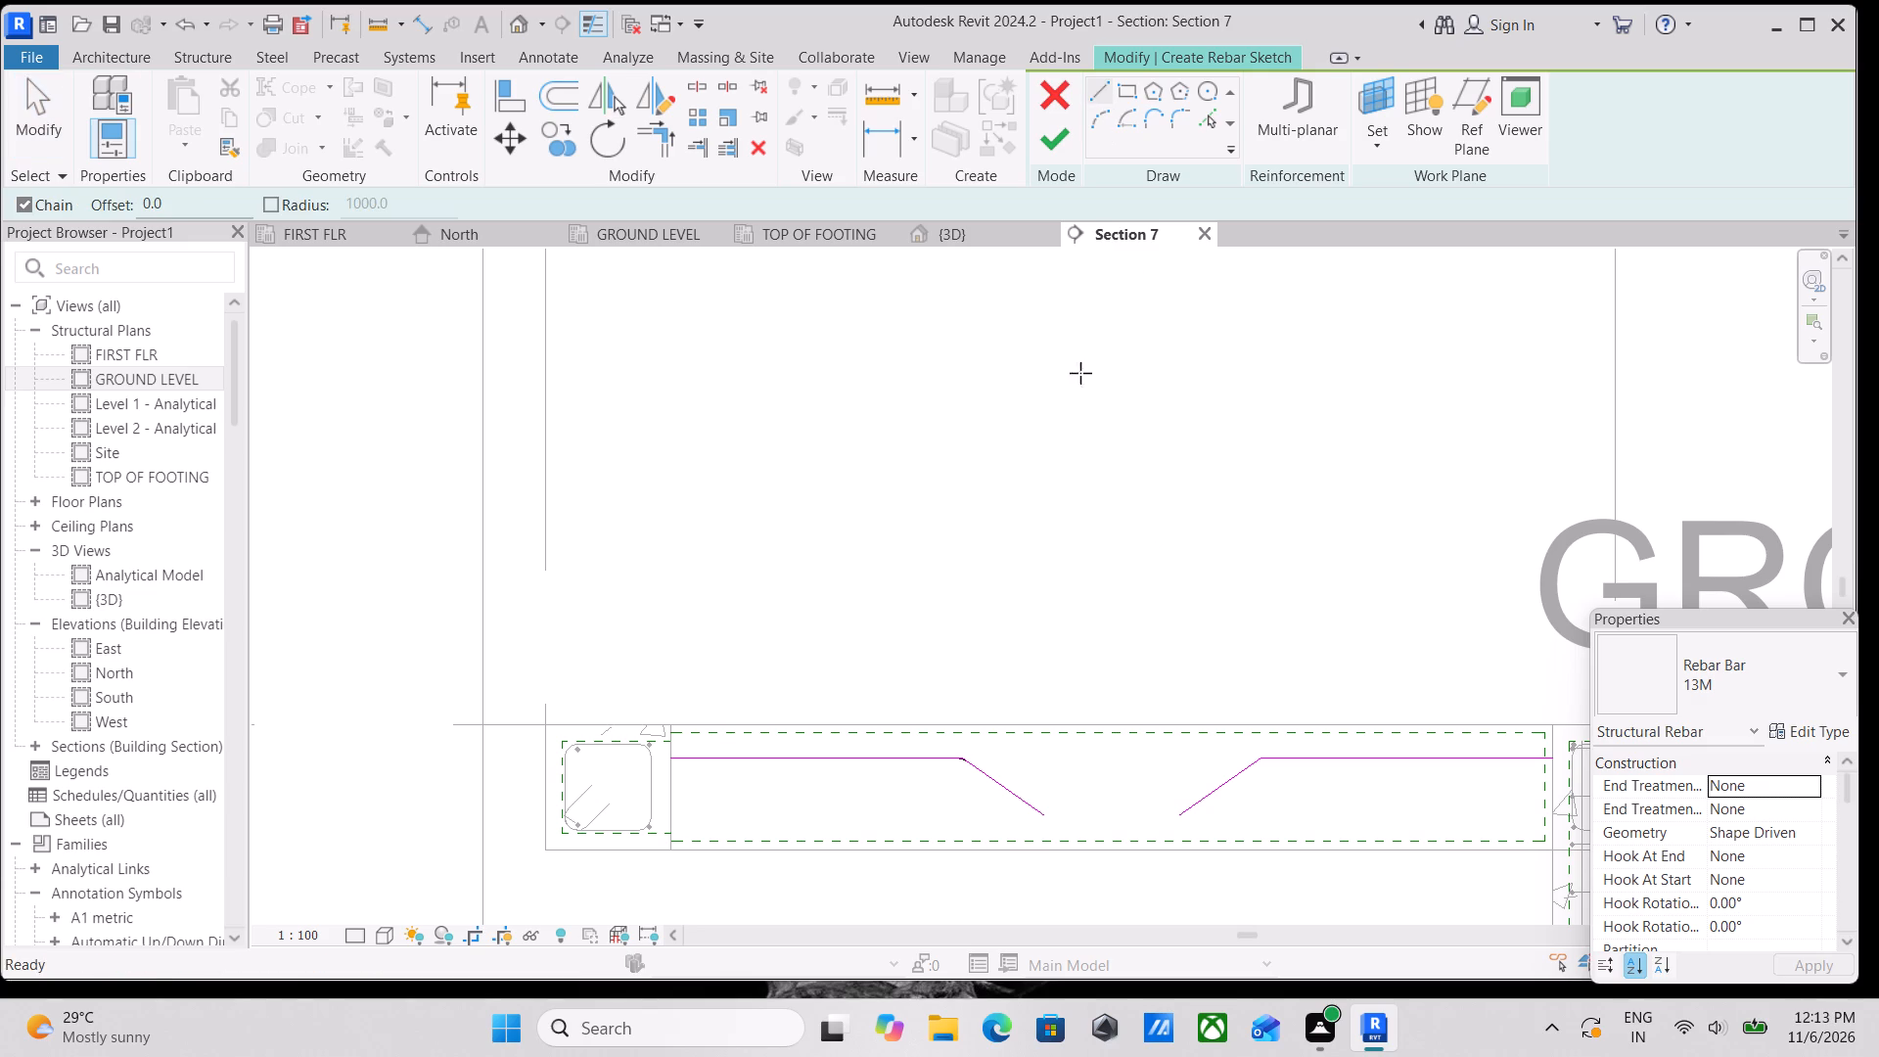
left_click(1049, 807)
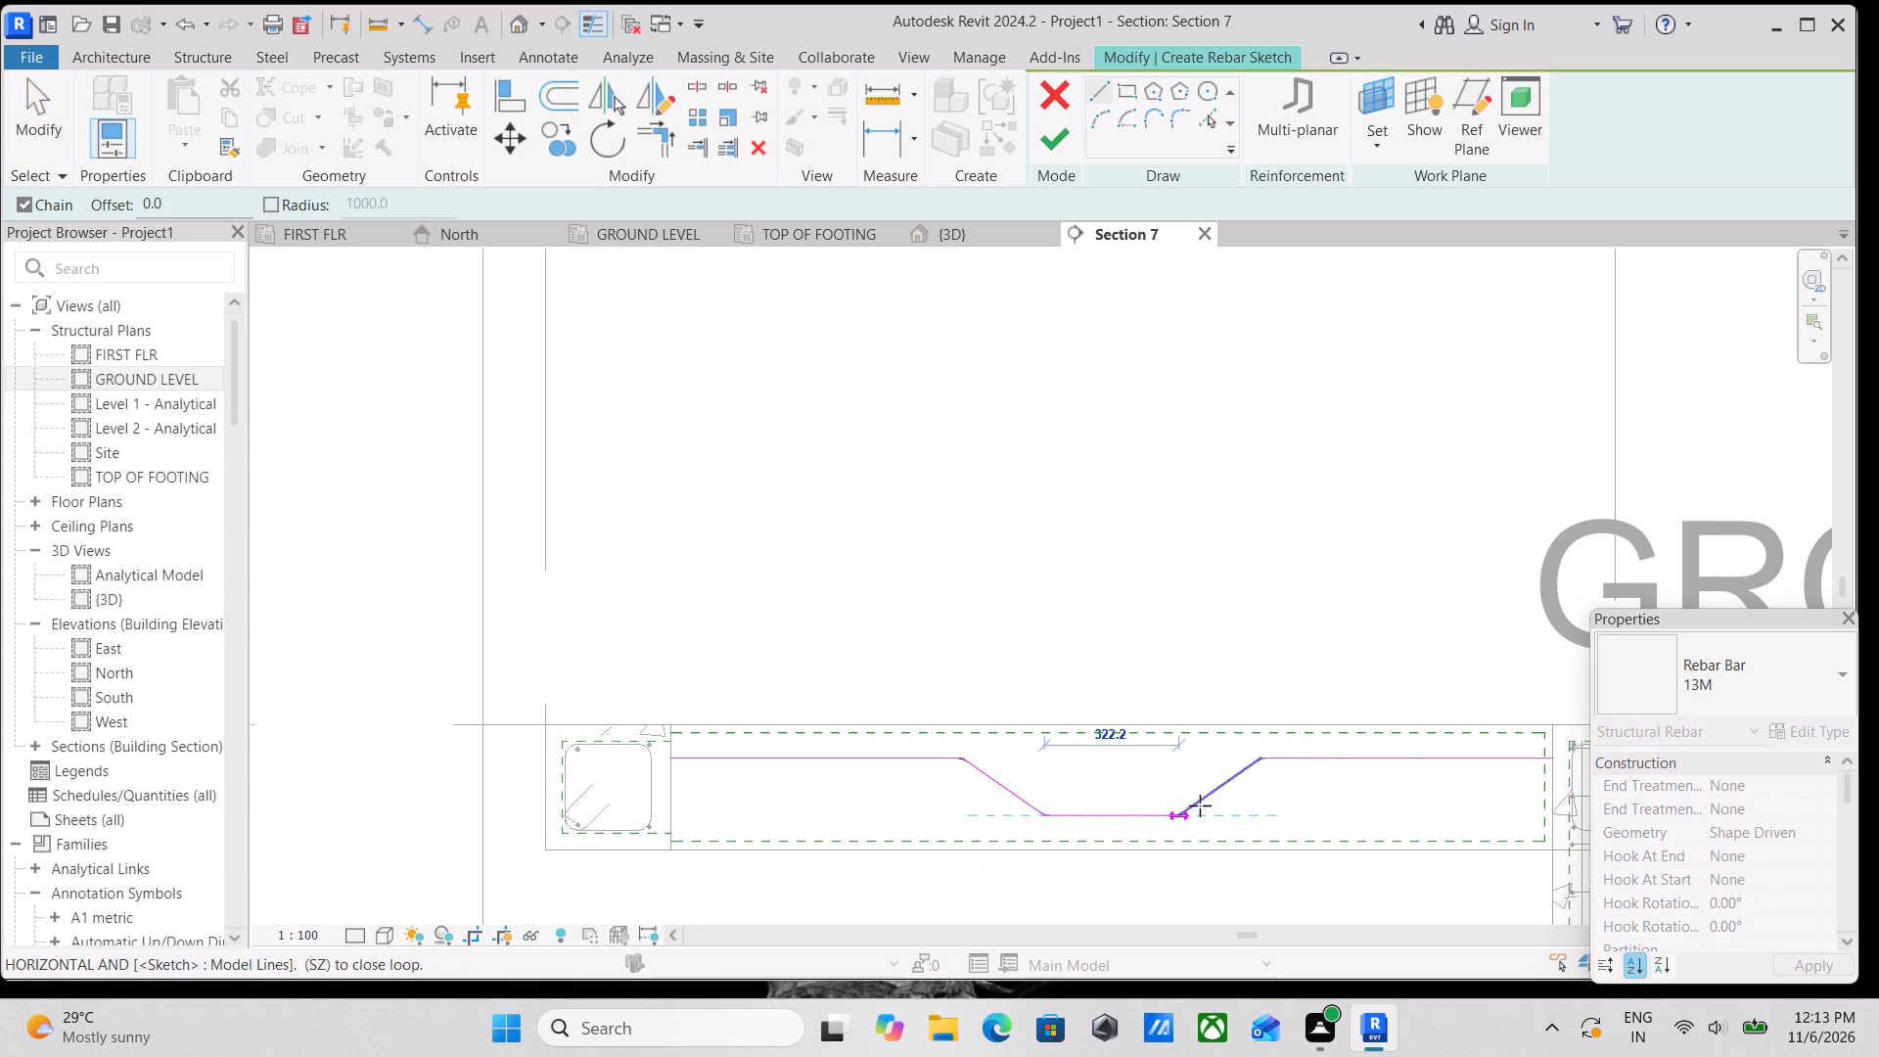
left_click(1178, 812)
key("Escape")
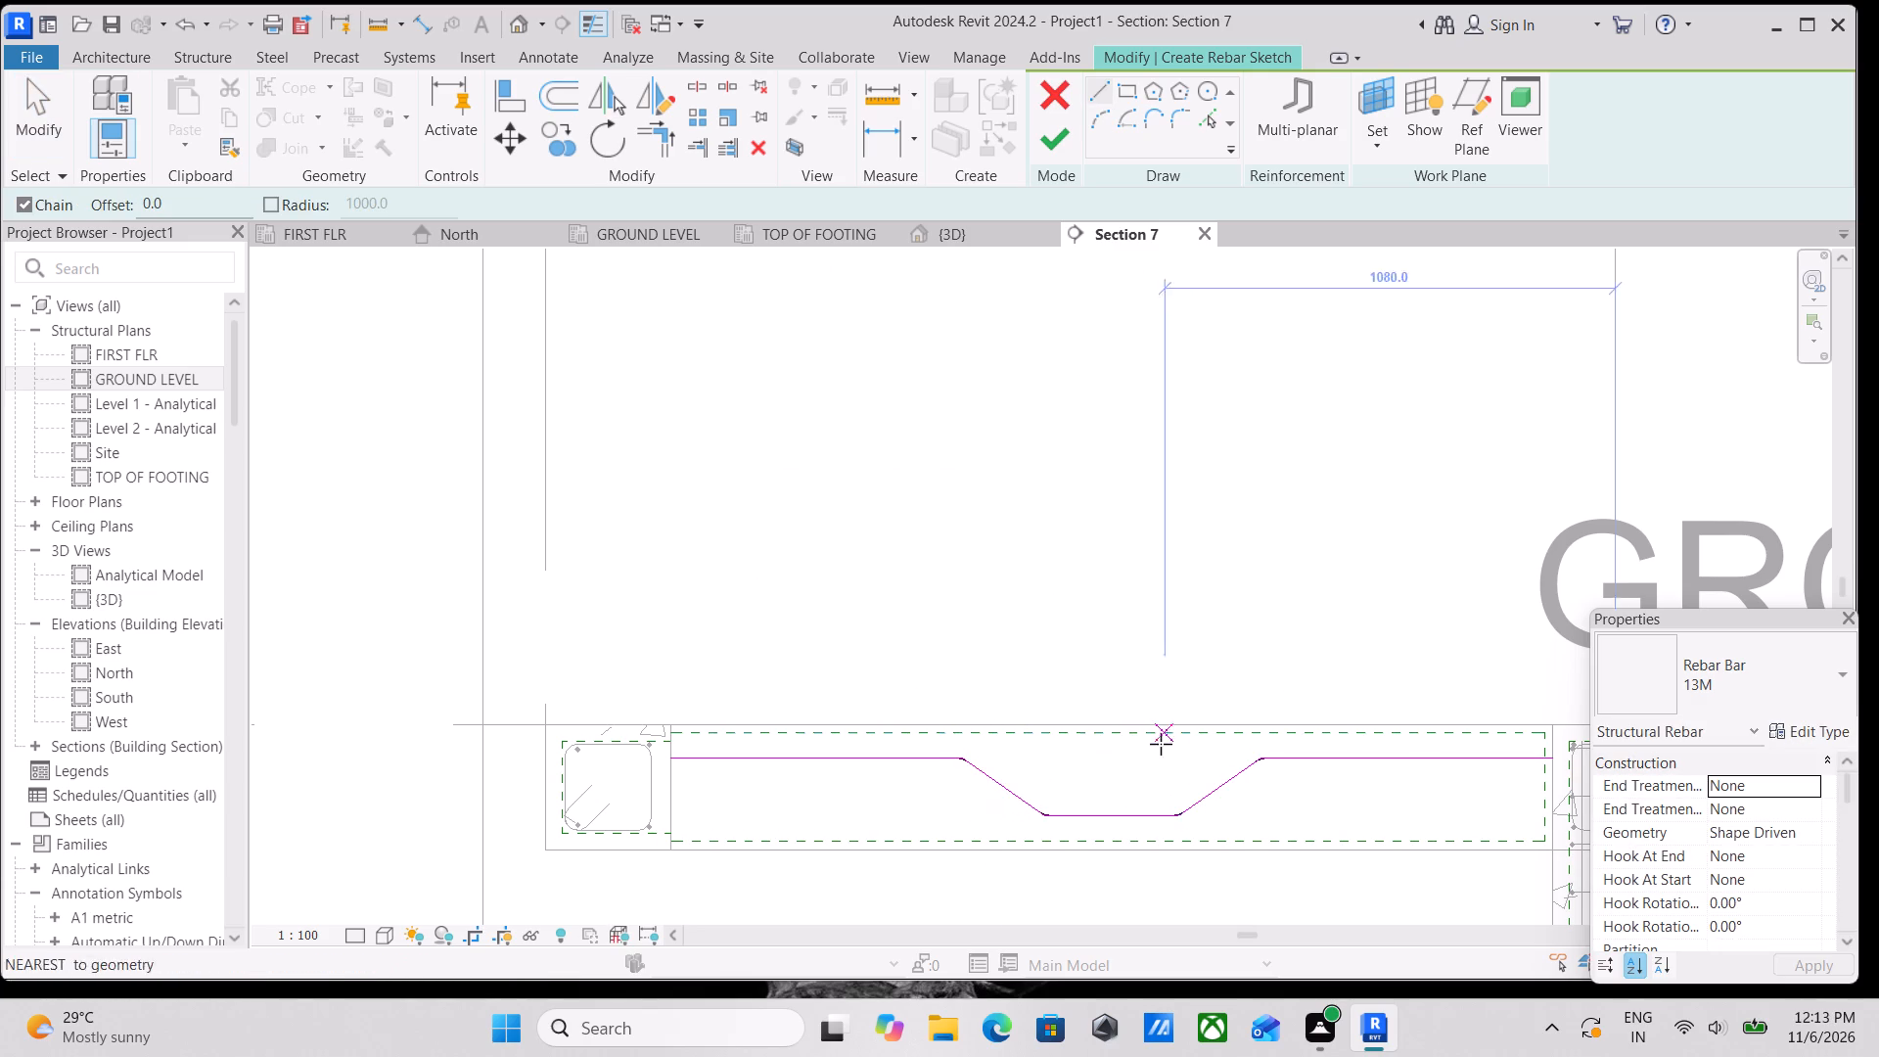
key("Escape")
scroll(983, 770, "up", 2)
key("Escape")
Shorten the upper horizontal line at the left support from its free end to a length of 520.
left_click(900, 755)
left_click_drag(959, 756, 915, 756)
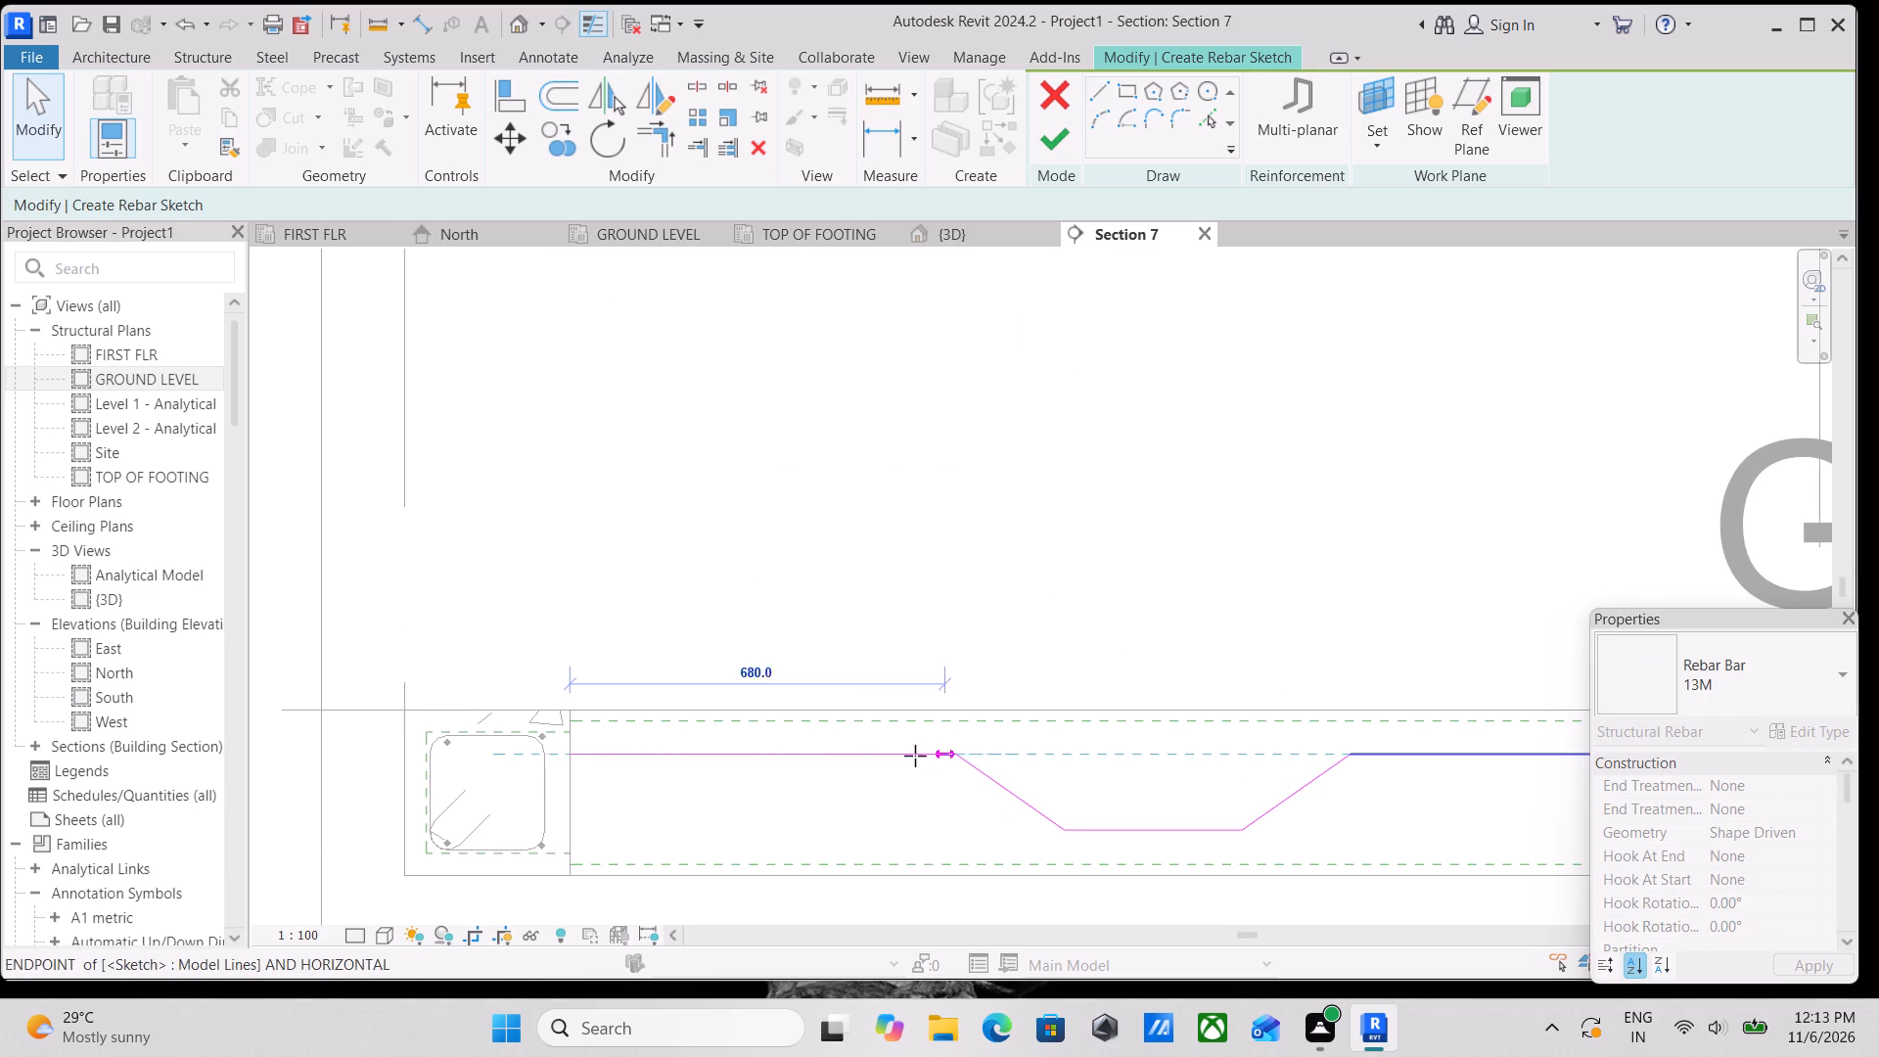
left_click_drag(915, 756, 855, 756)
Delete the left sloped line, the 240 long segment descending toward mid-span.
left_click(1003, 783)
right_click(1003, 783)
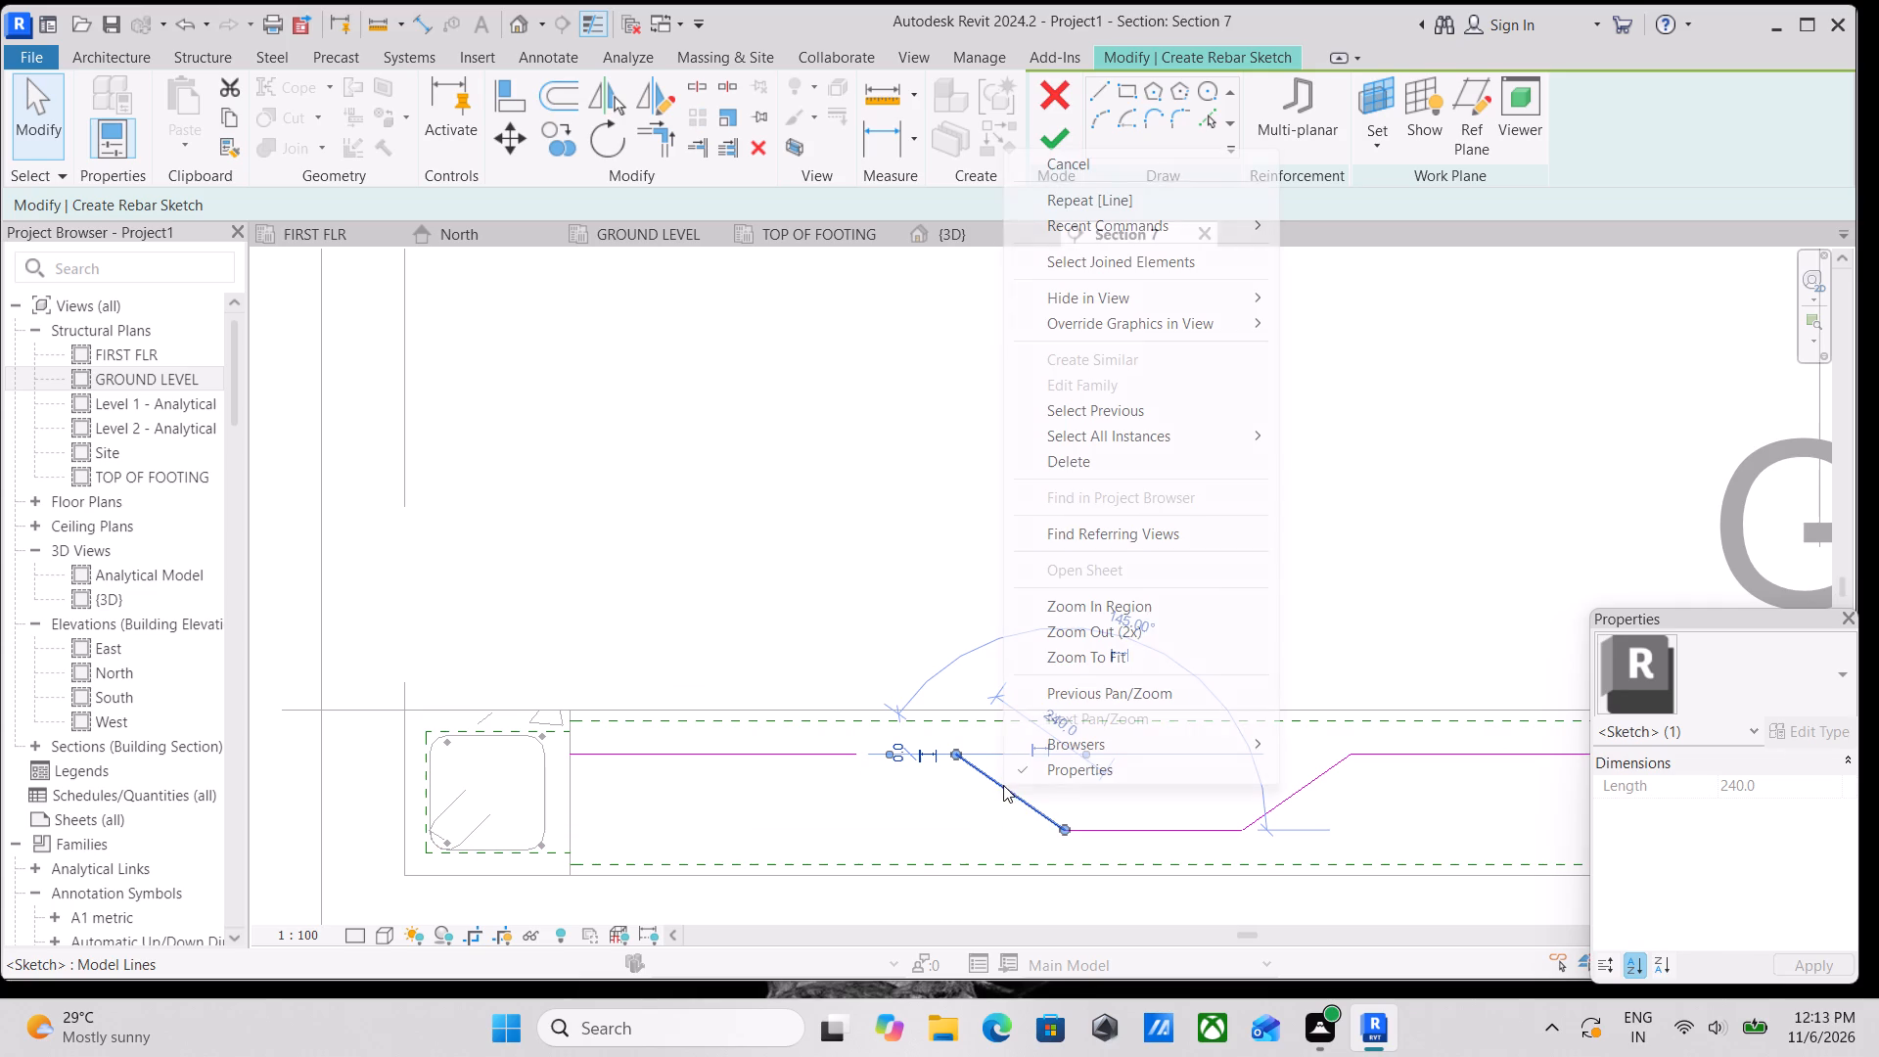
key("Escape")
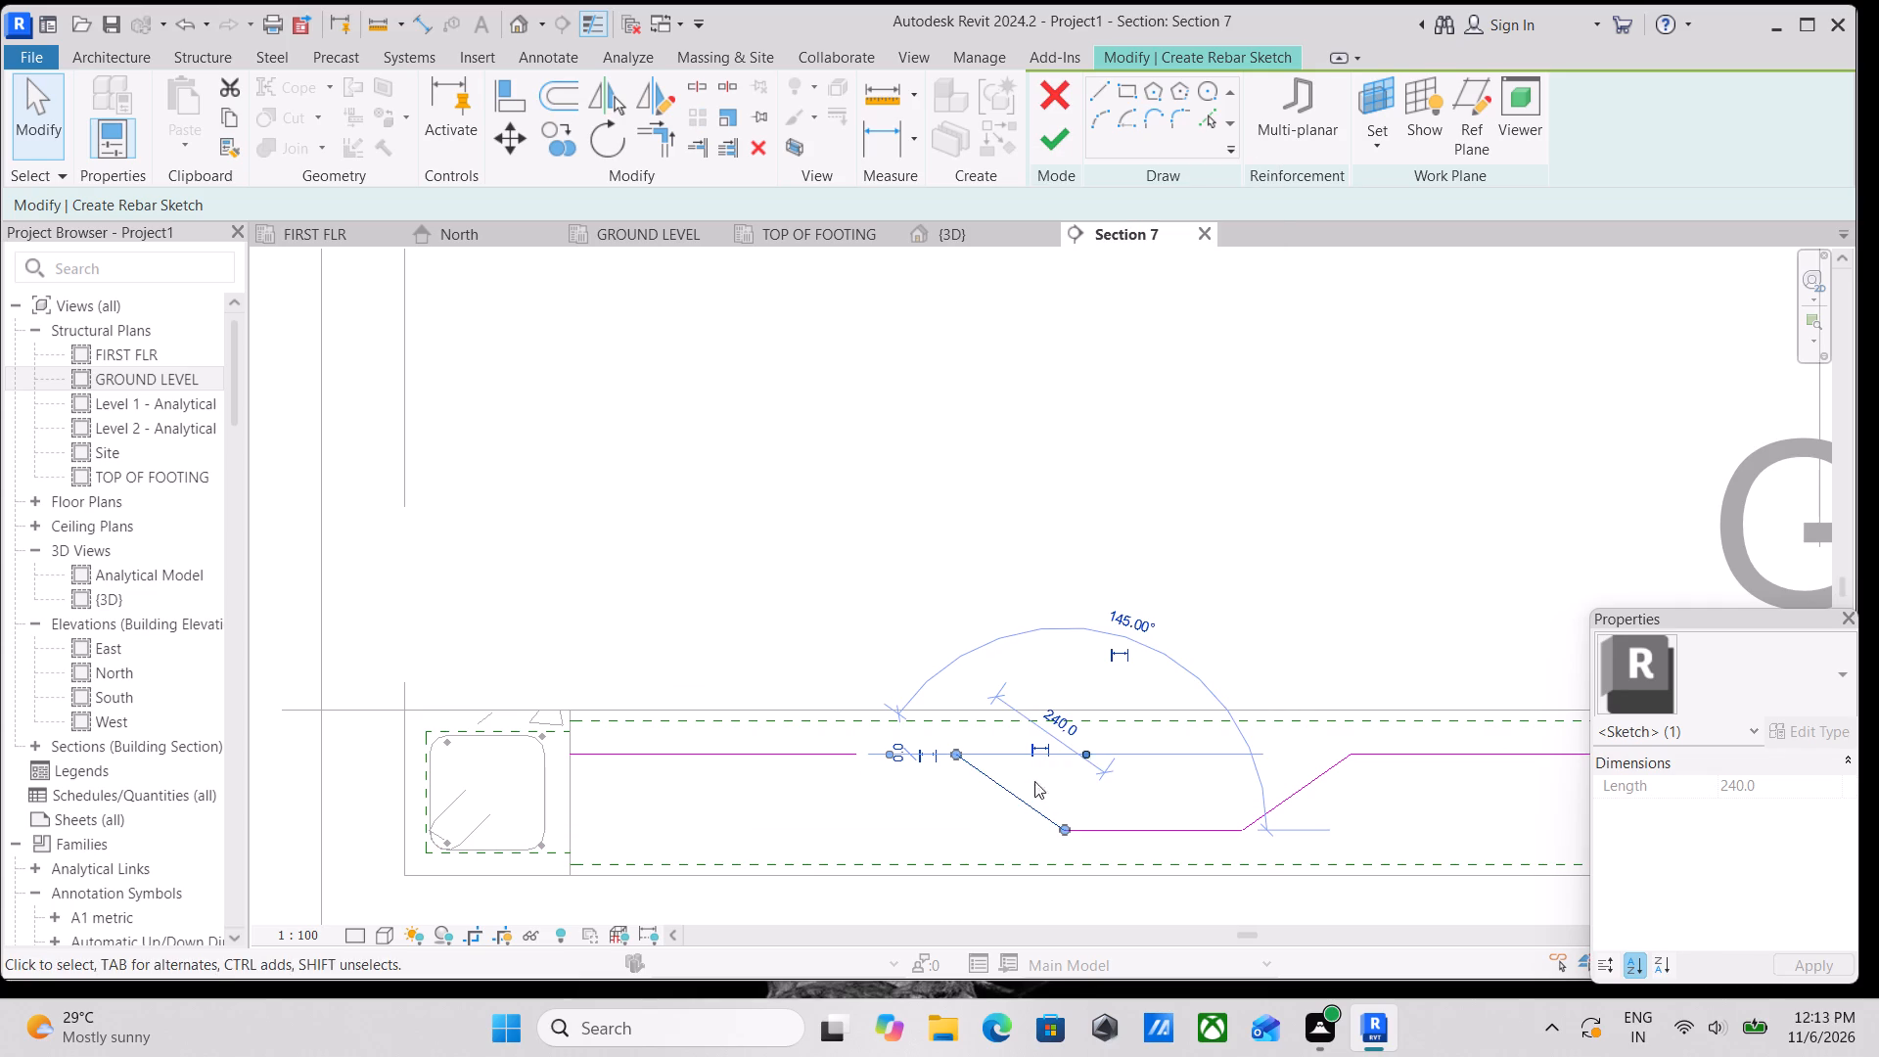
key("Escape")
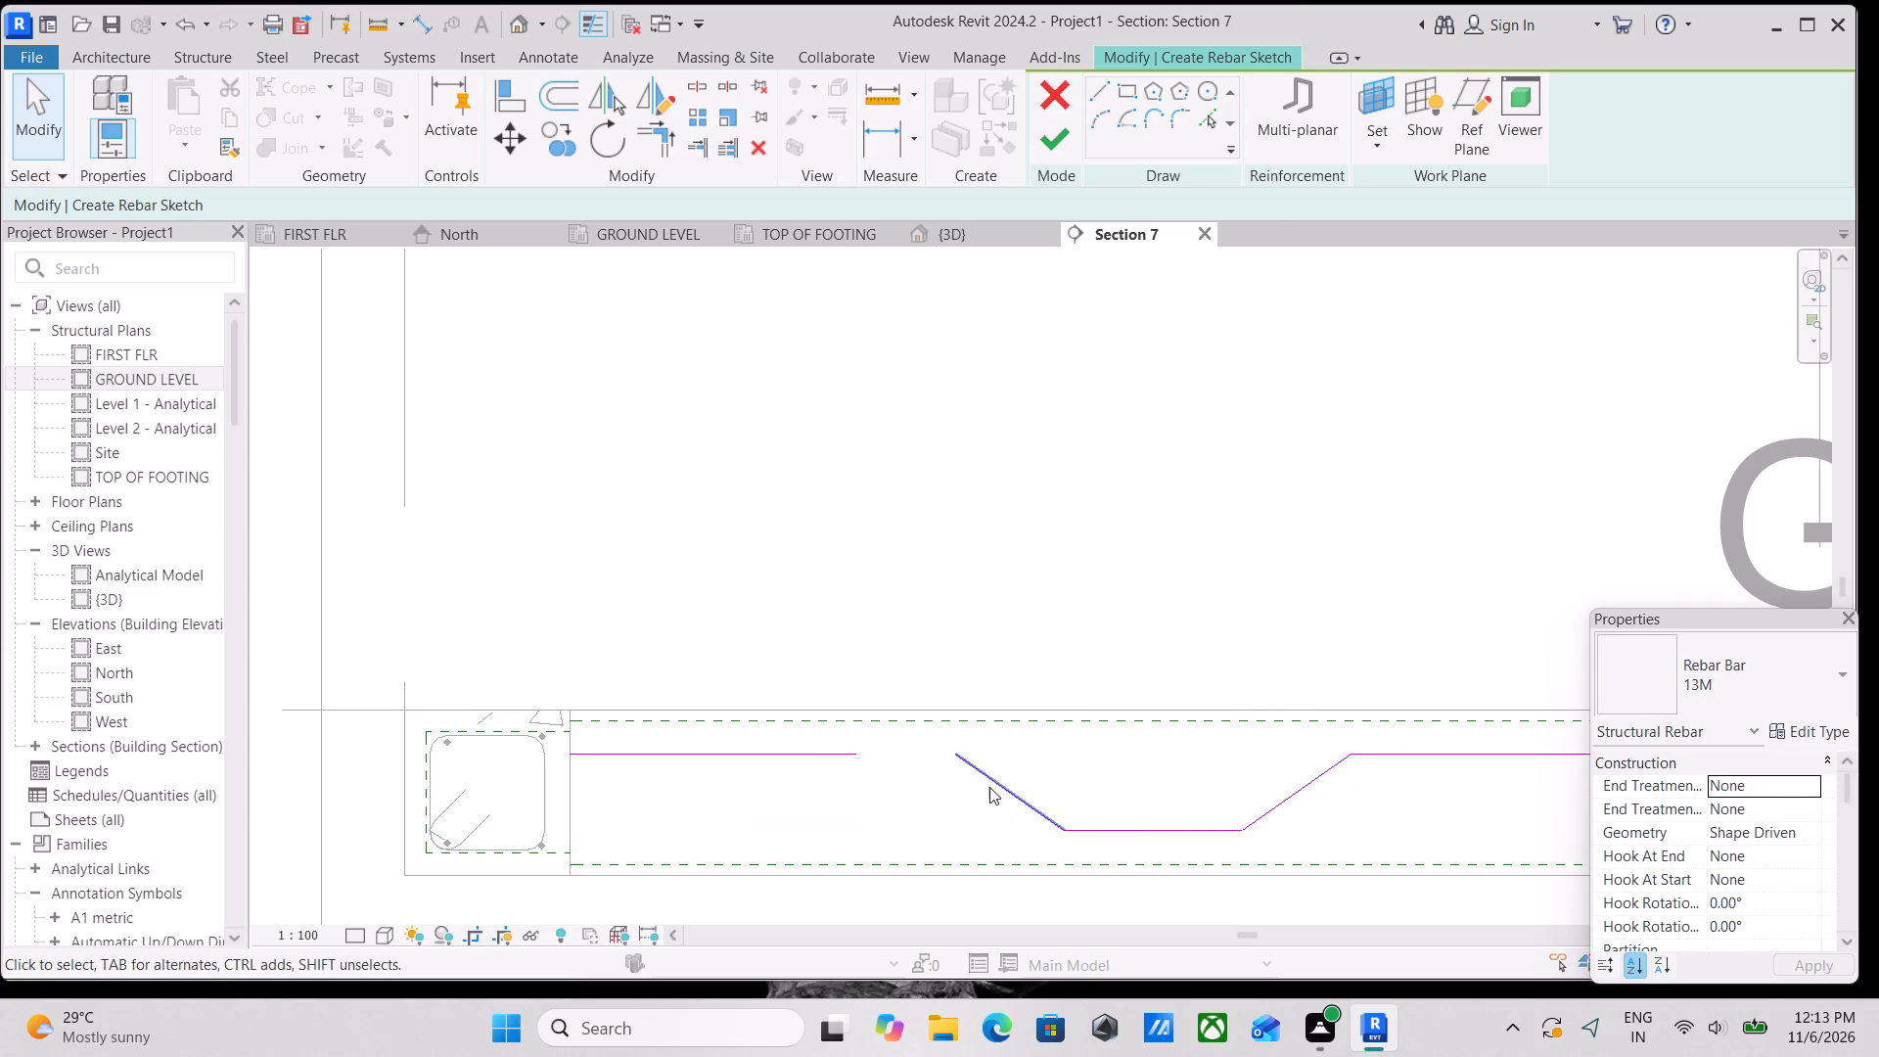
left_click(989, 787)
right_click(989, 787)
left_click(1082, 466)
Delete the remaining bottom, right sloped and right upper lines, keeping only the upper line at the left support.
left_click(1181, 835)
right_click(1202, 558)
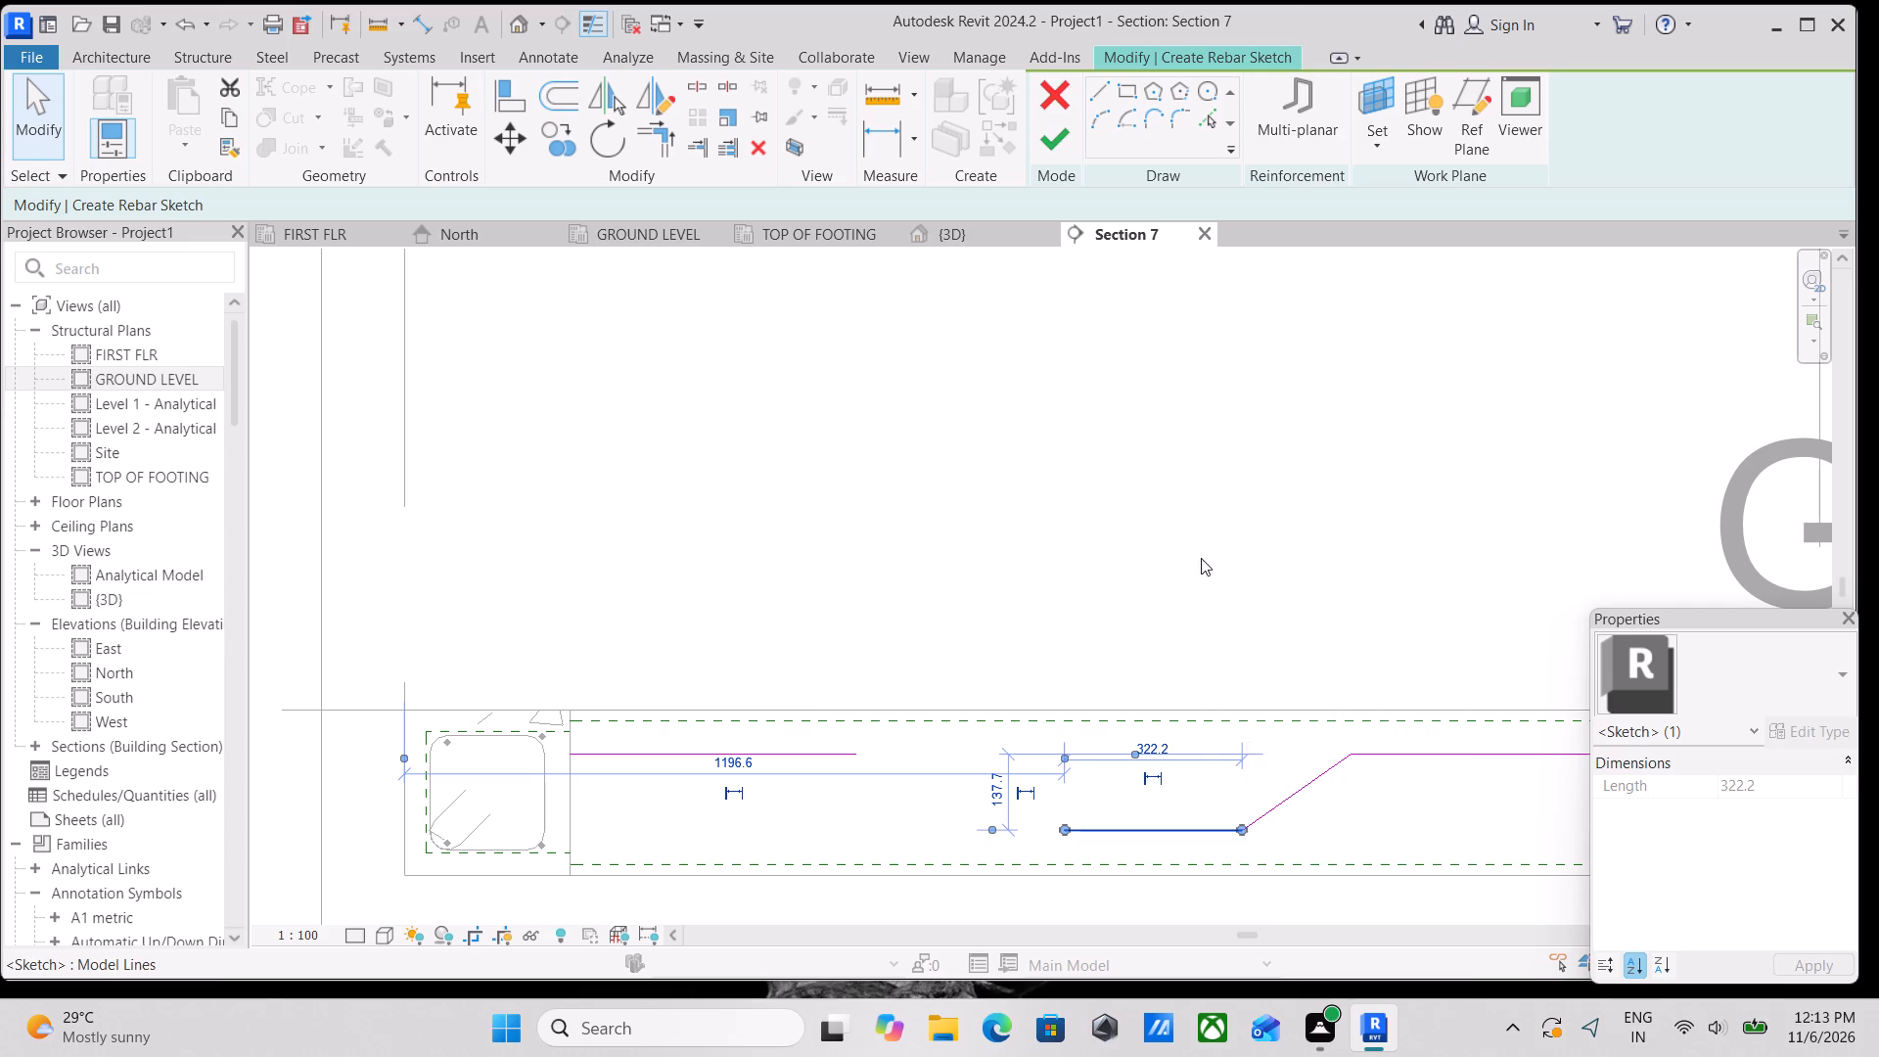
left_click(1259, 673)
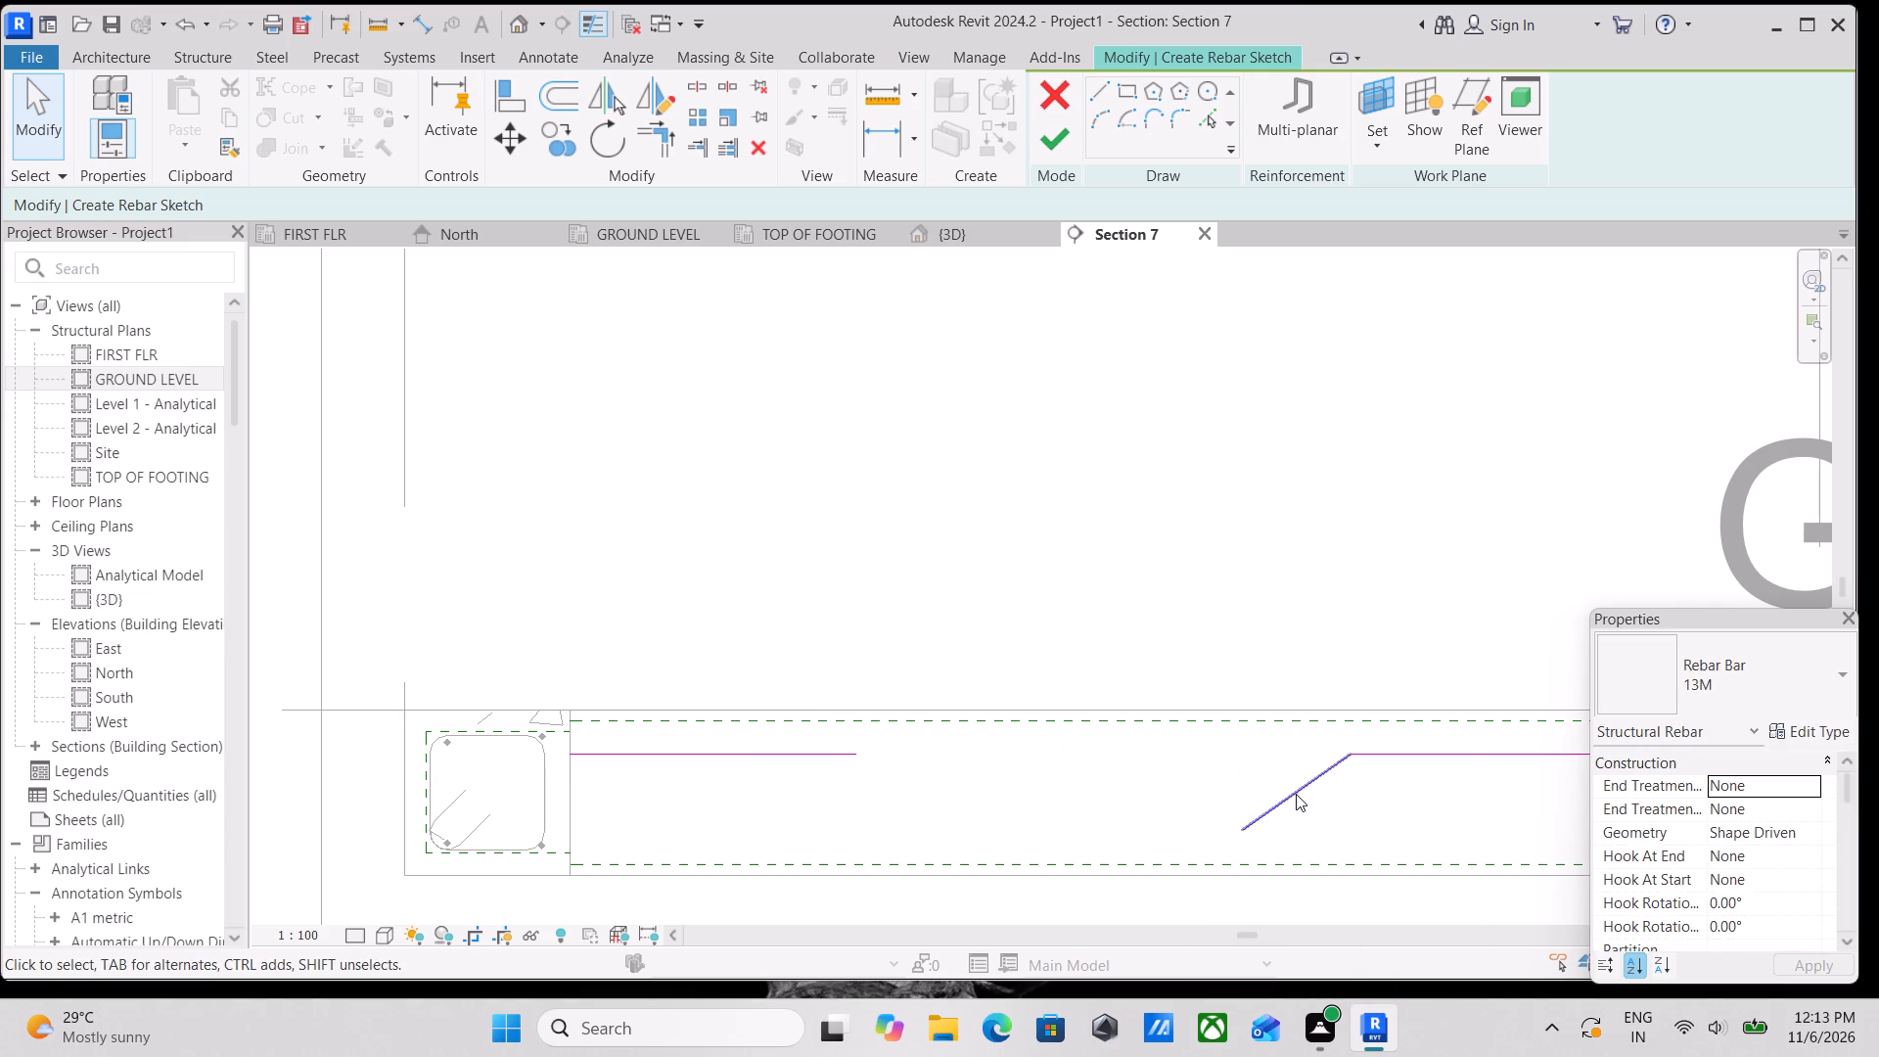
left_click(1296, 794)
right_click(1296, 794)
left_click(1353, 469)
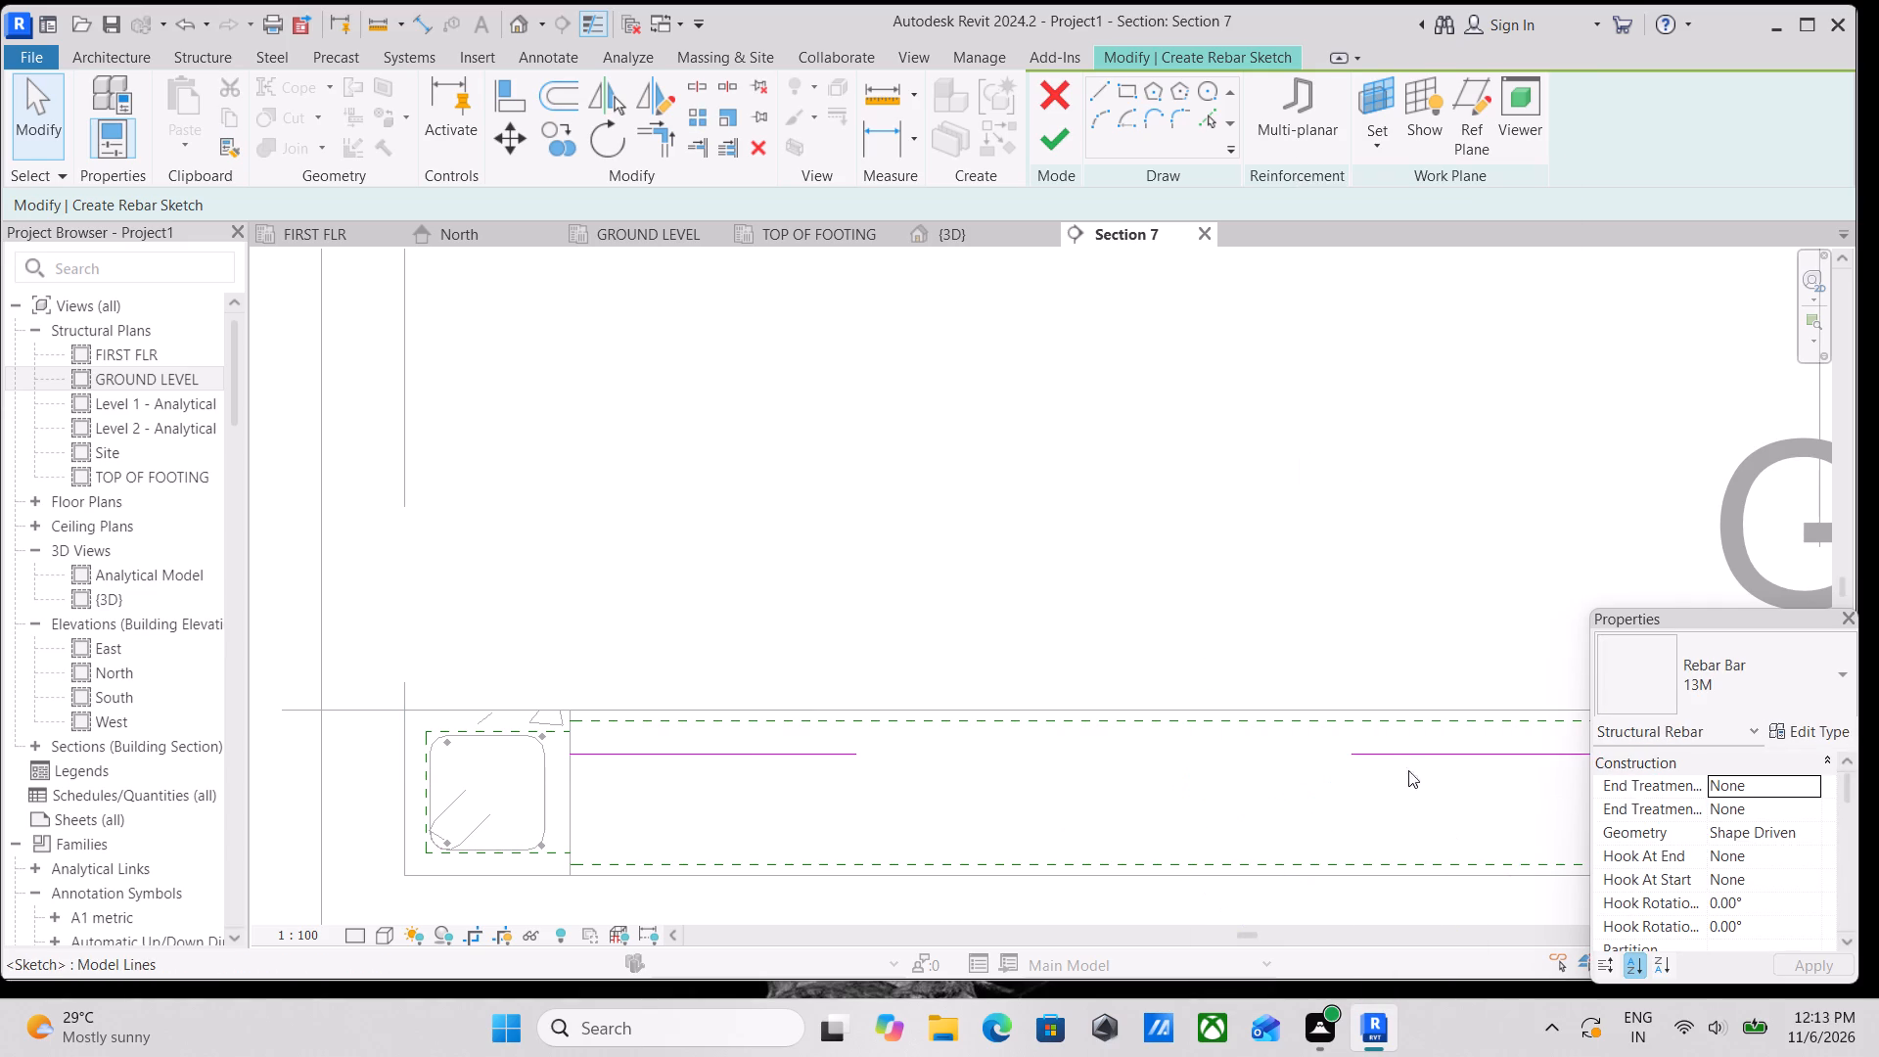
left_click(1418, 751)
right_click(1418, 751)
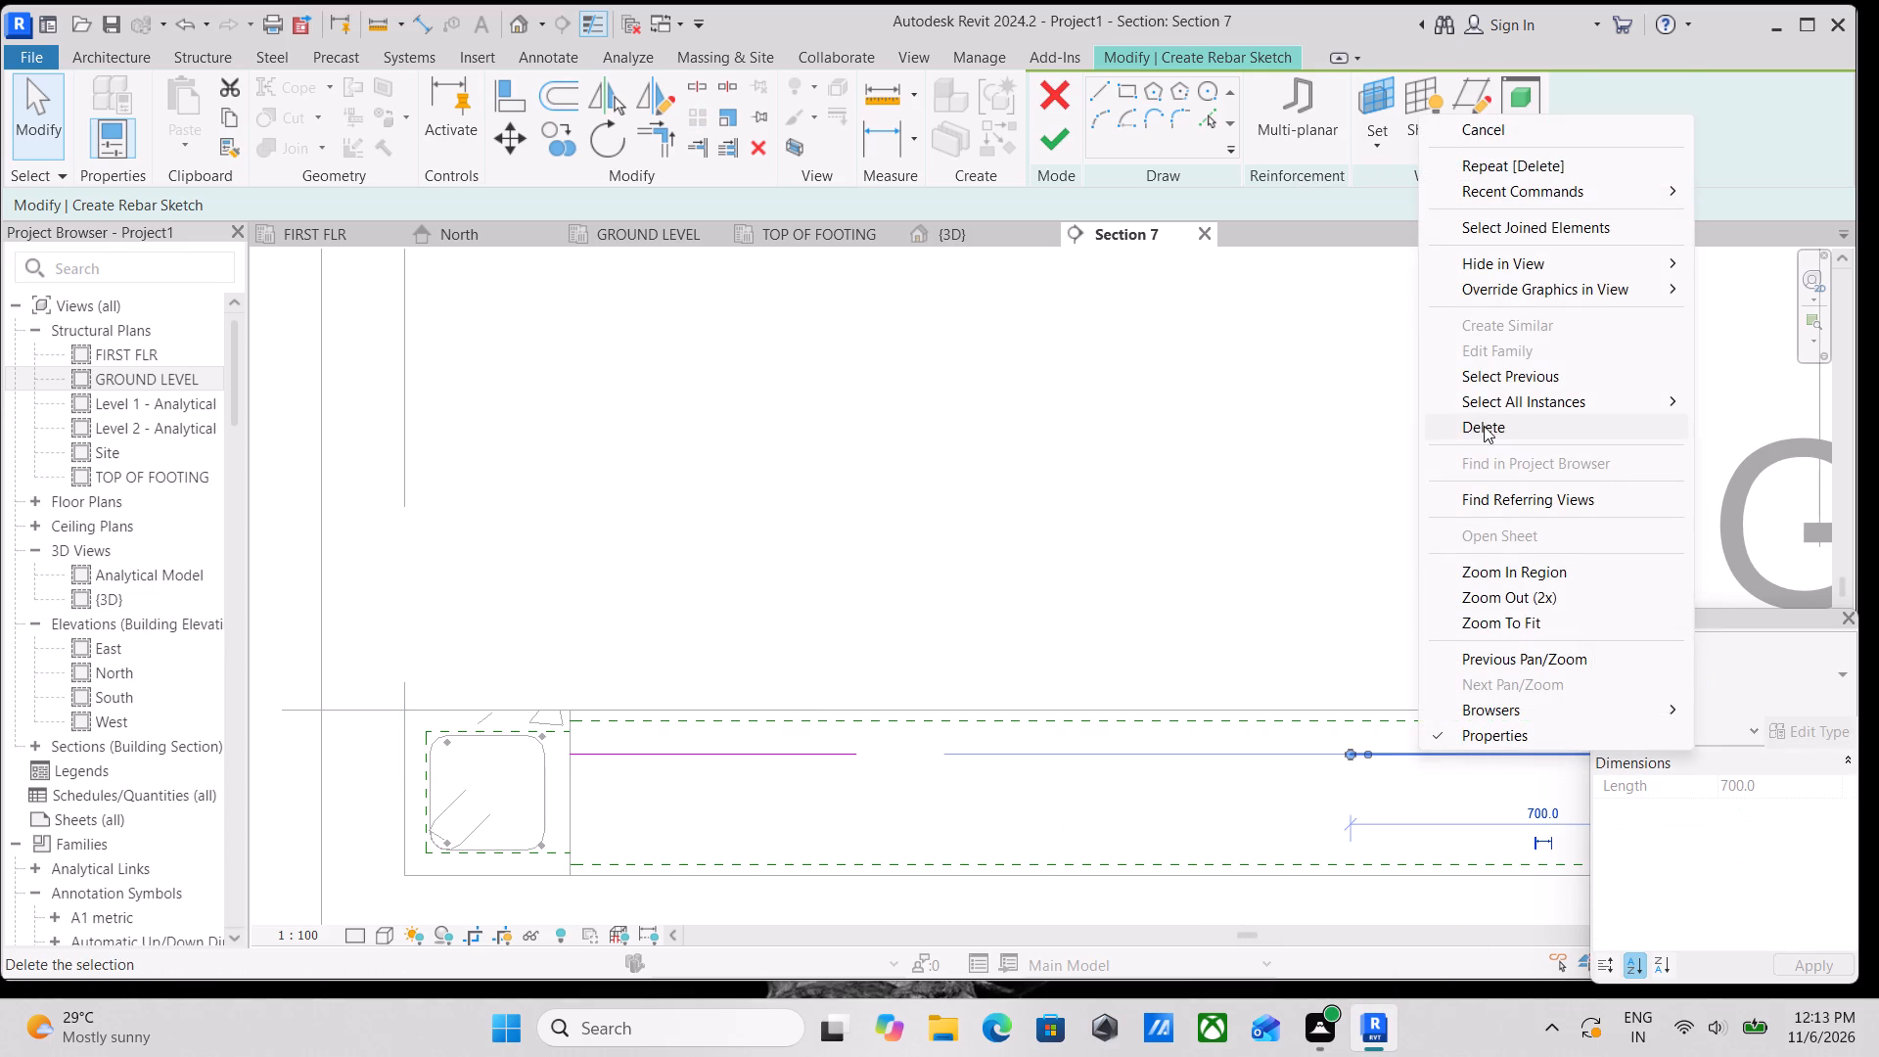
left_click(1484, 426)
Shorten the remaining upper horizontal line from its free end to a length of 480.
left_click(722, 746)
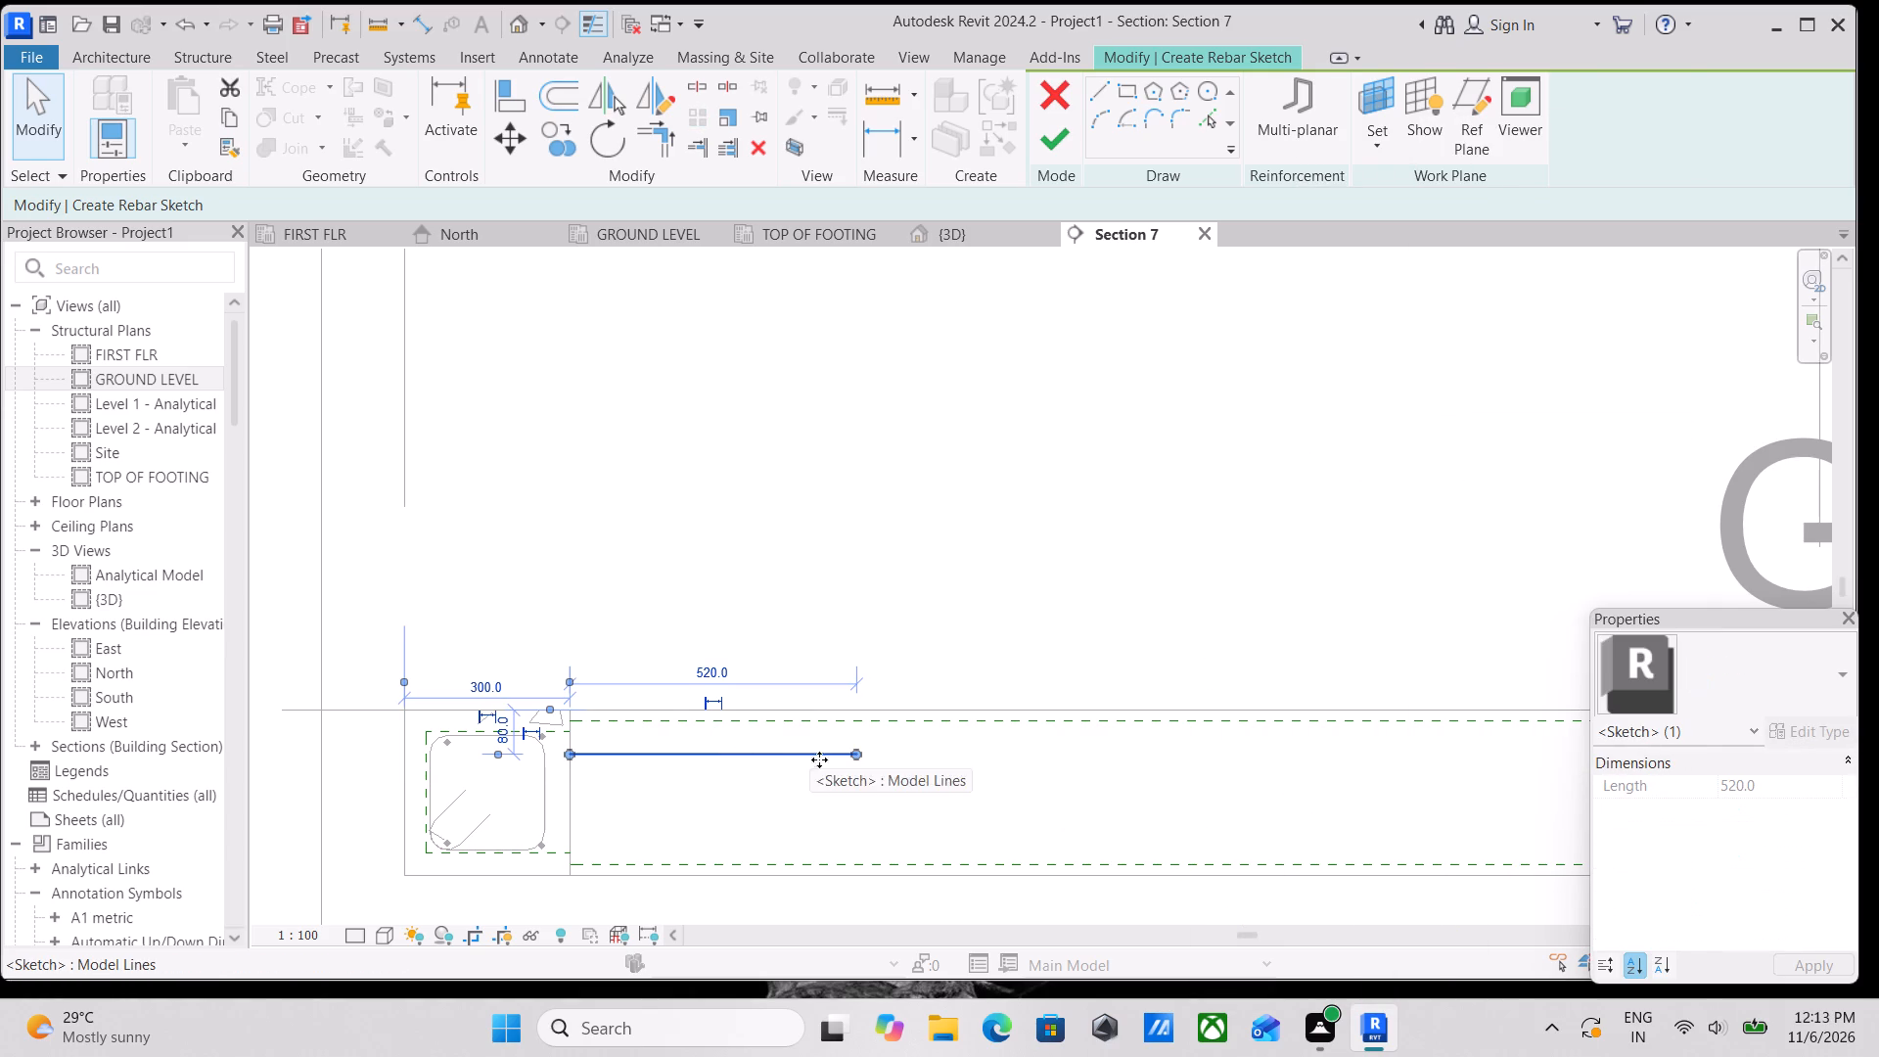
left_click_drag(856, 750, 831, 750)
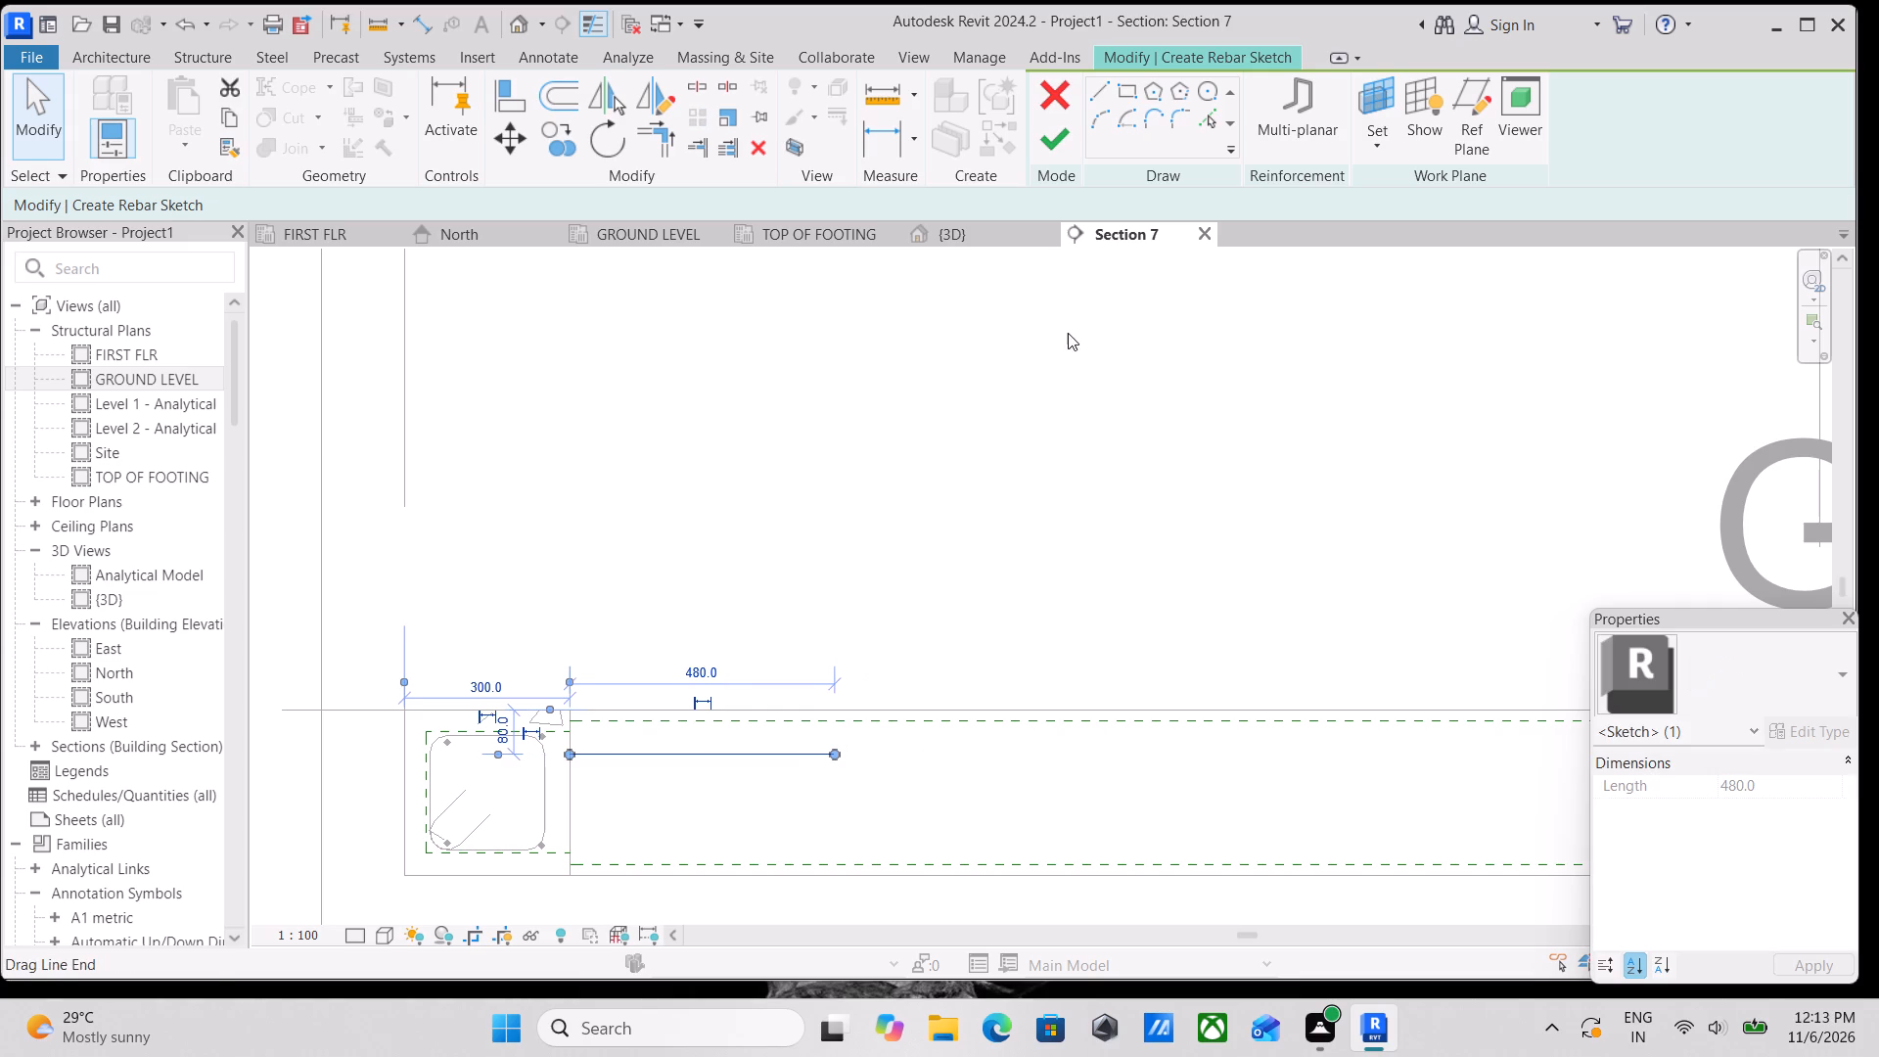
Draw a sloped line about 200 long descending at 35° from the upper line's free end, continued by a bottom horizontal line about 580 long.
left_click(1094, 89)
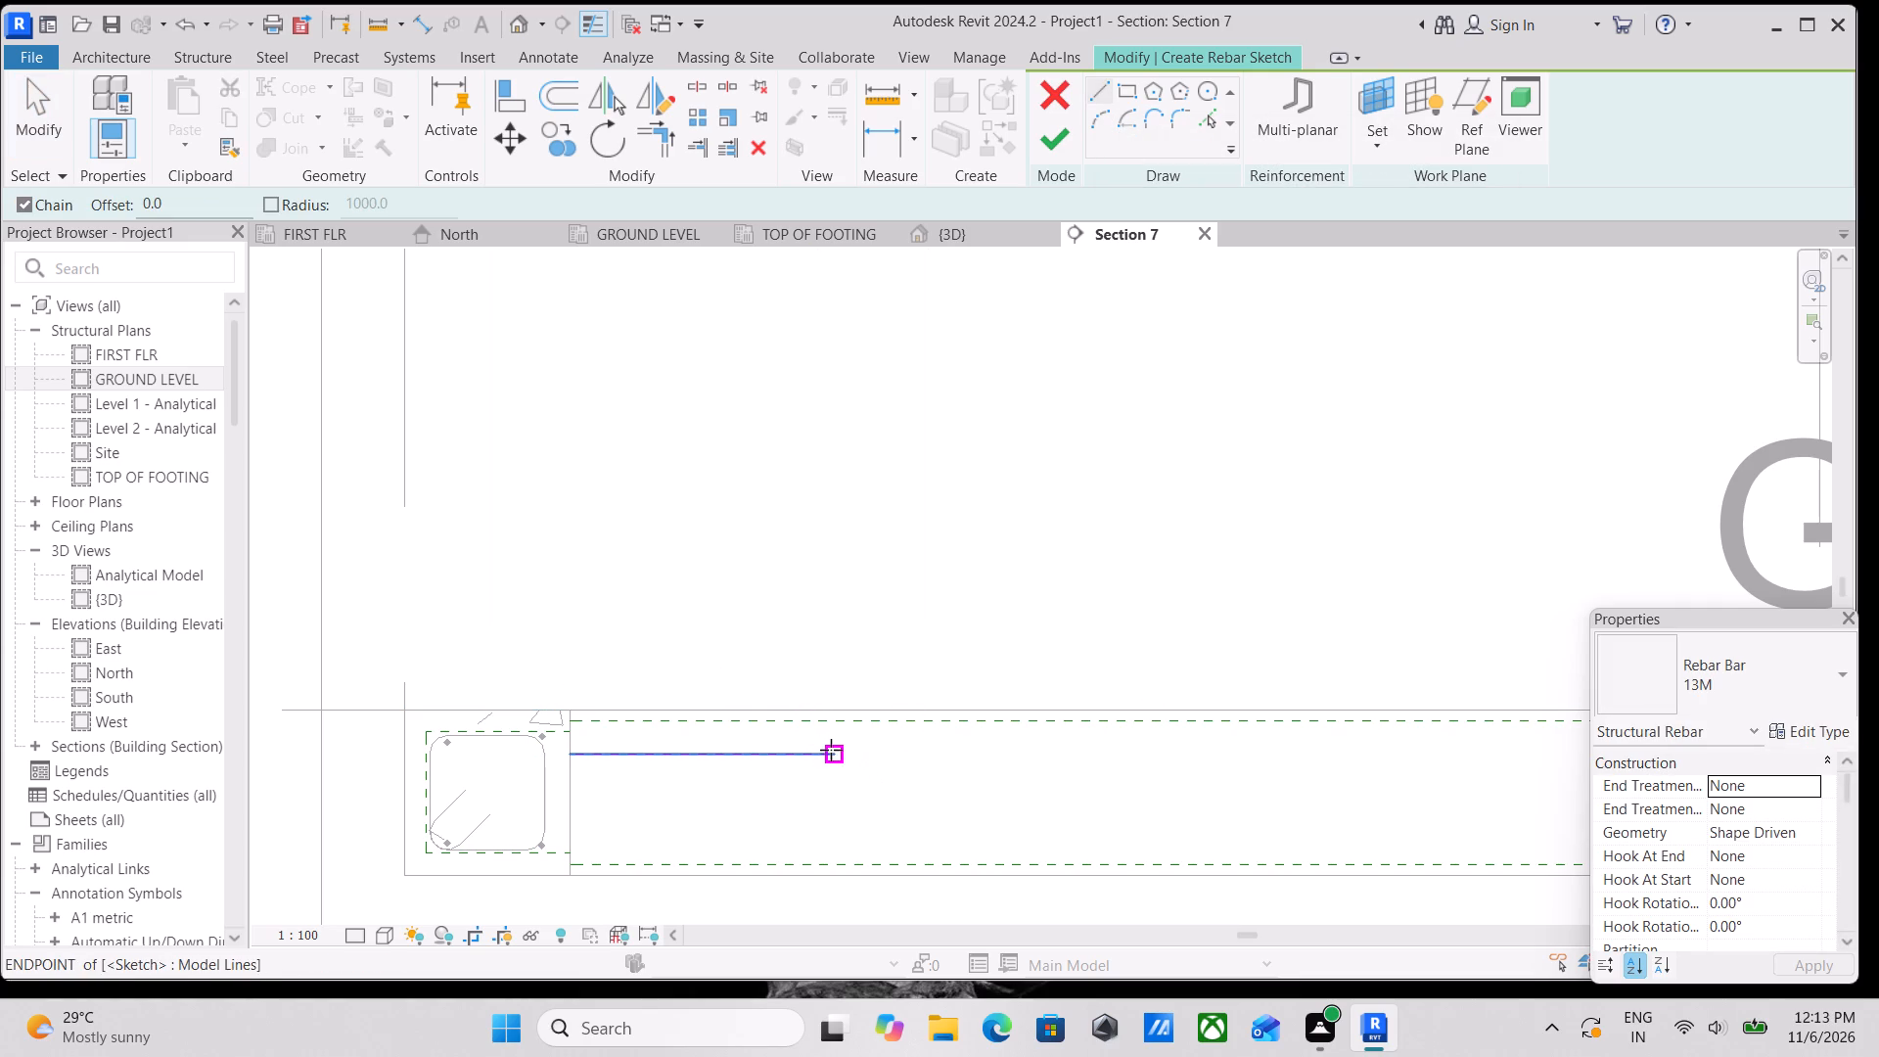
left_click(832, 751)
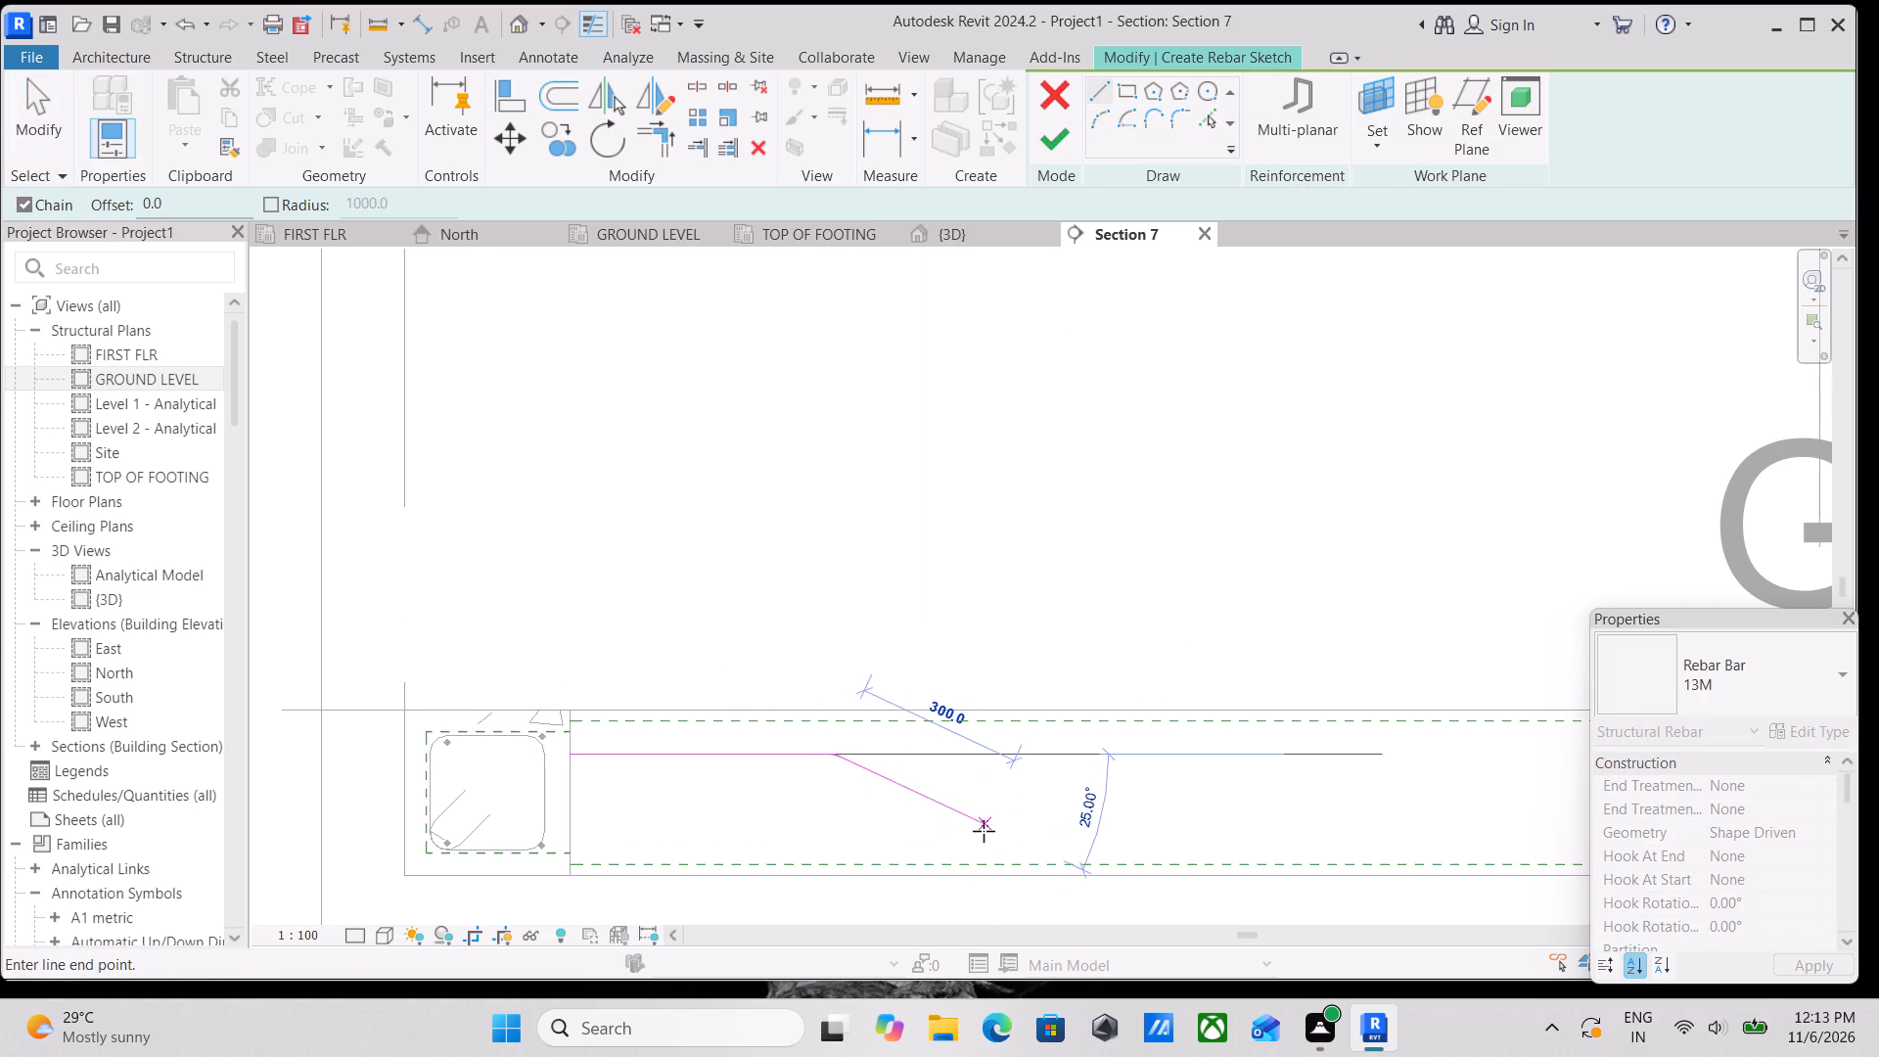
scroll(935, 819, "up", 1)
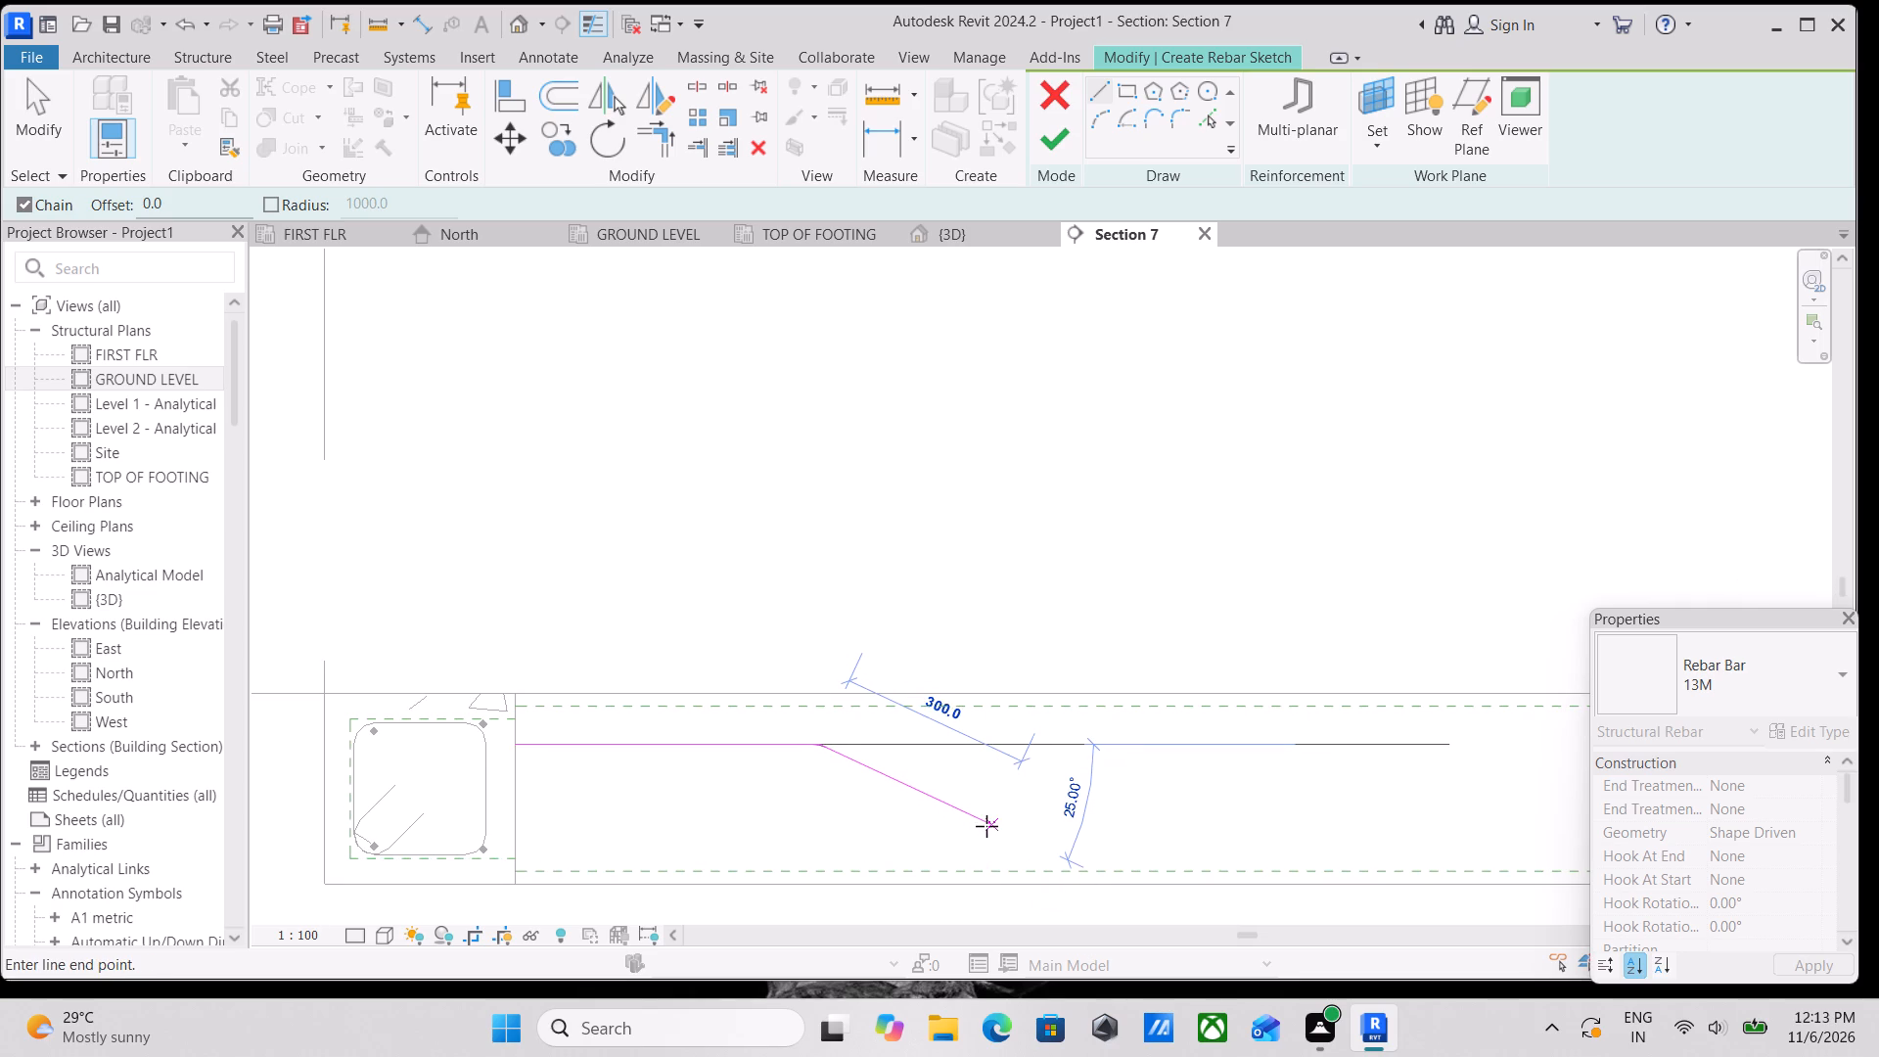
left_click(923, 814)
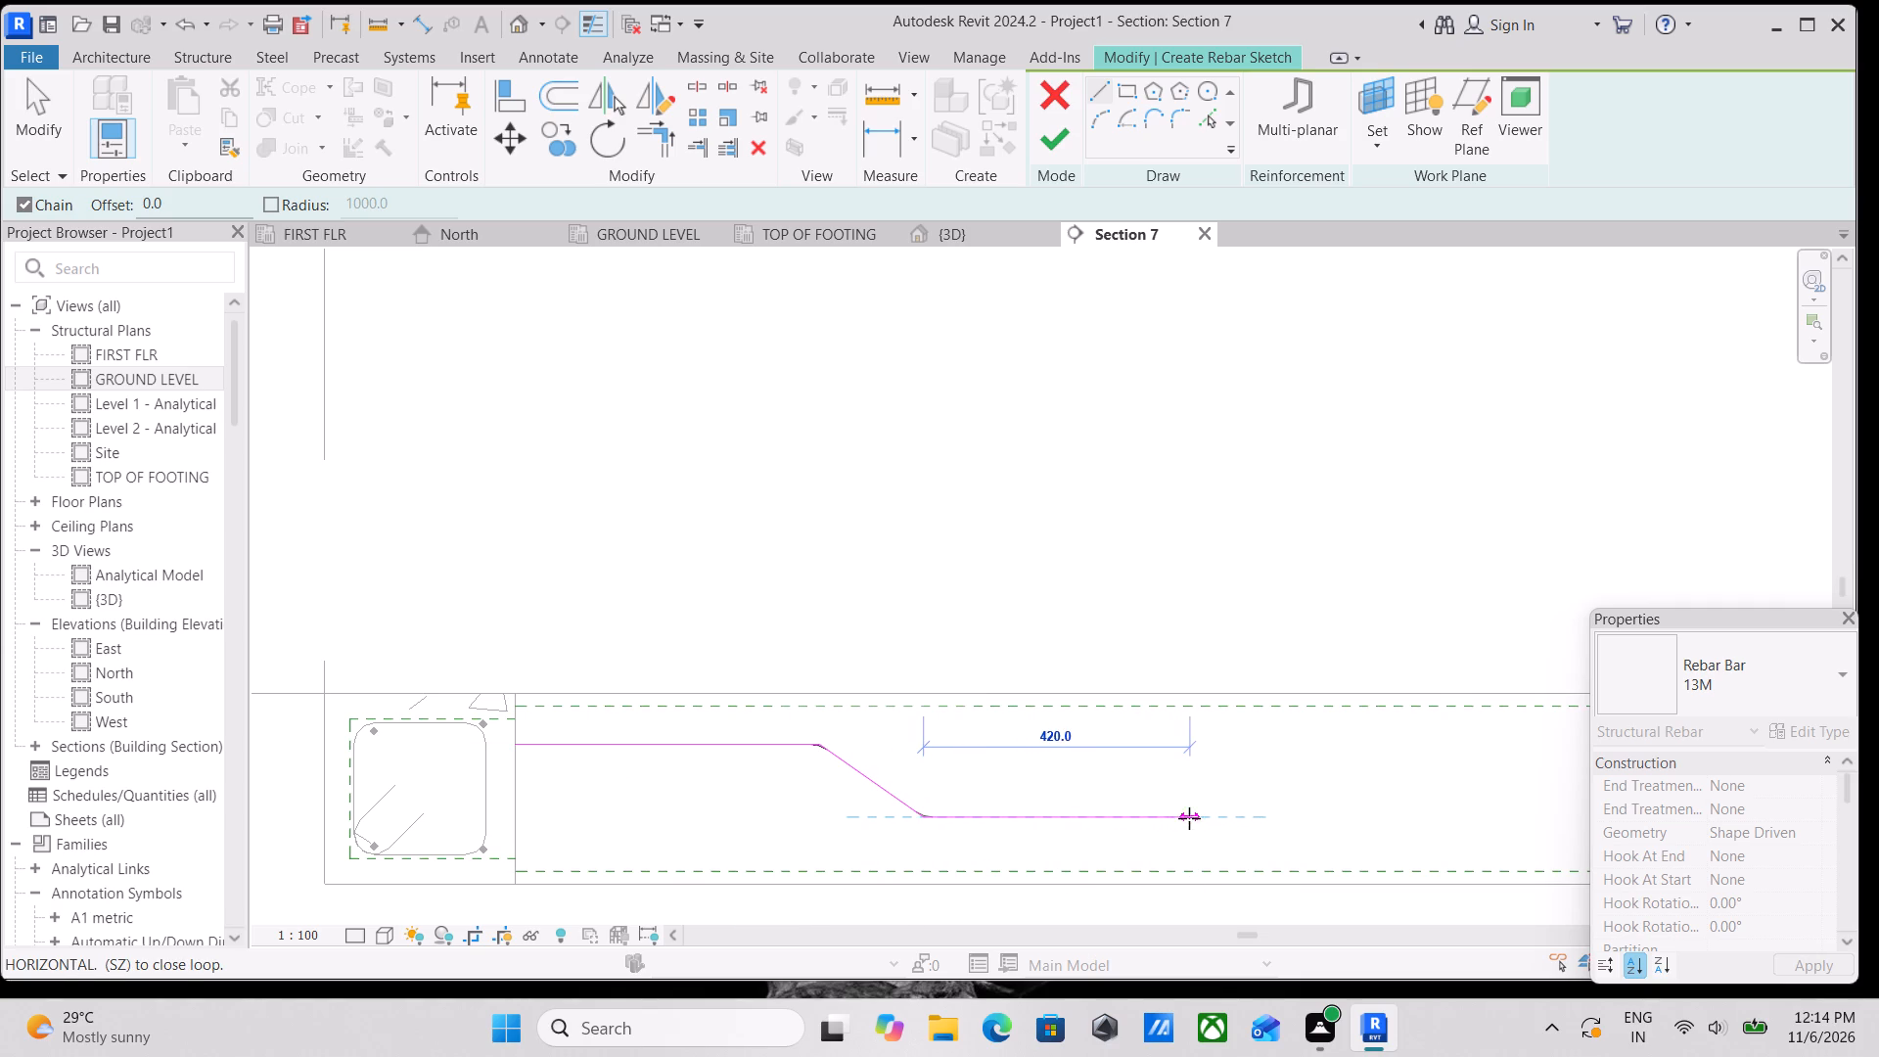
middle_click_drag(1233, 819, 1216, 819)
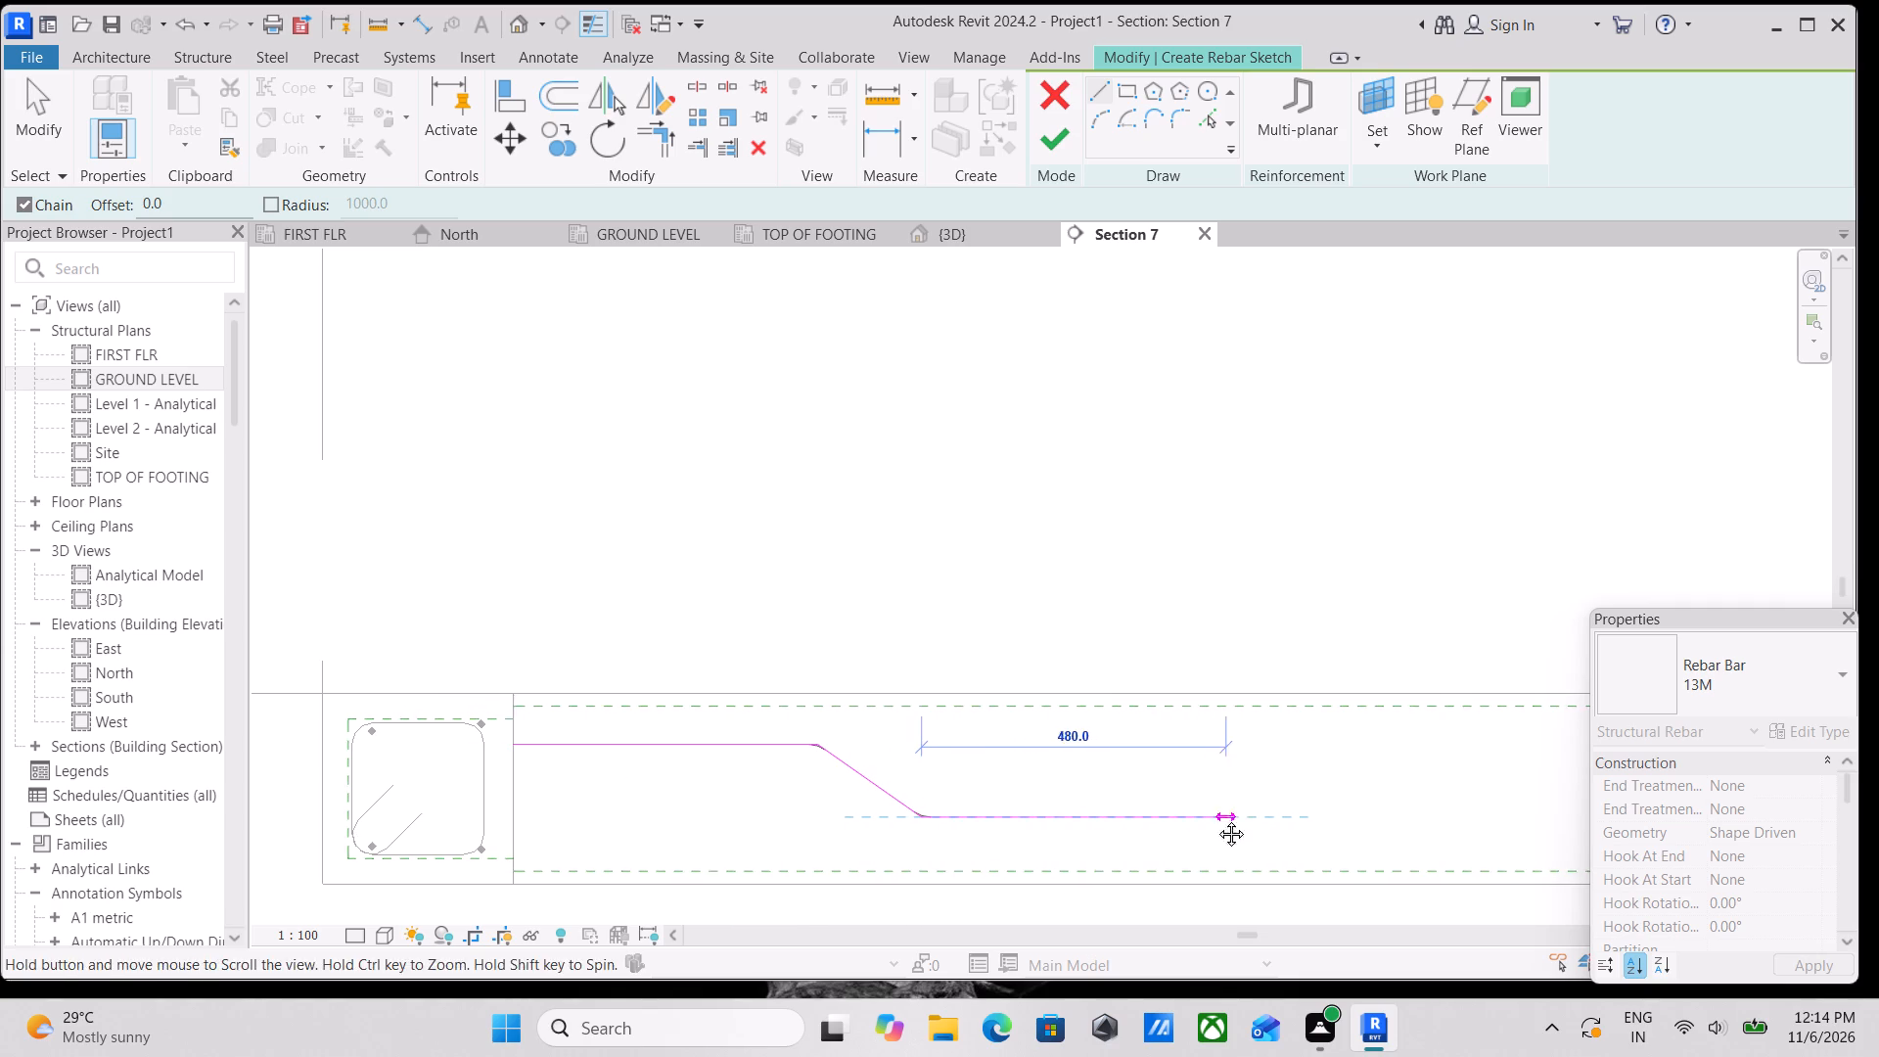
middle_click_drag(1216, 819, 1113, 830)
left_click(1174, 823)
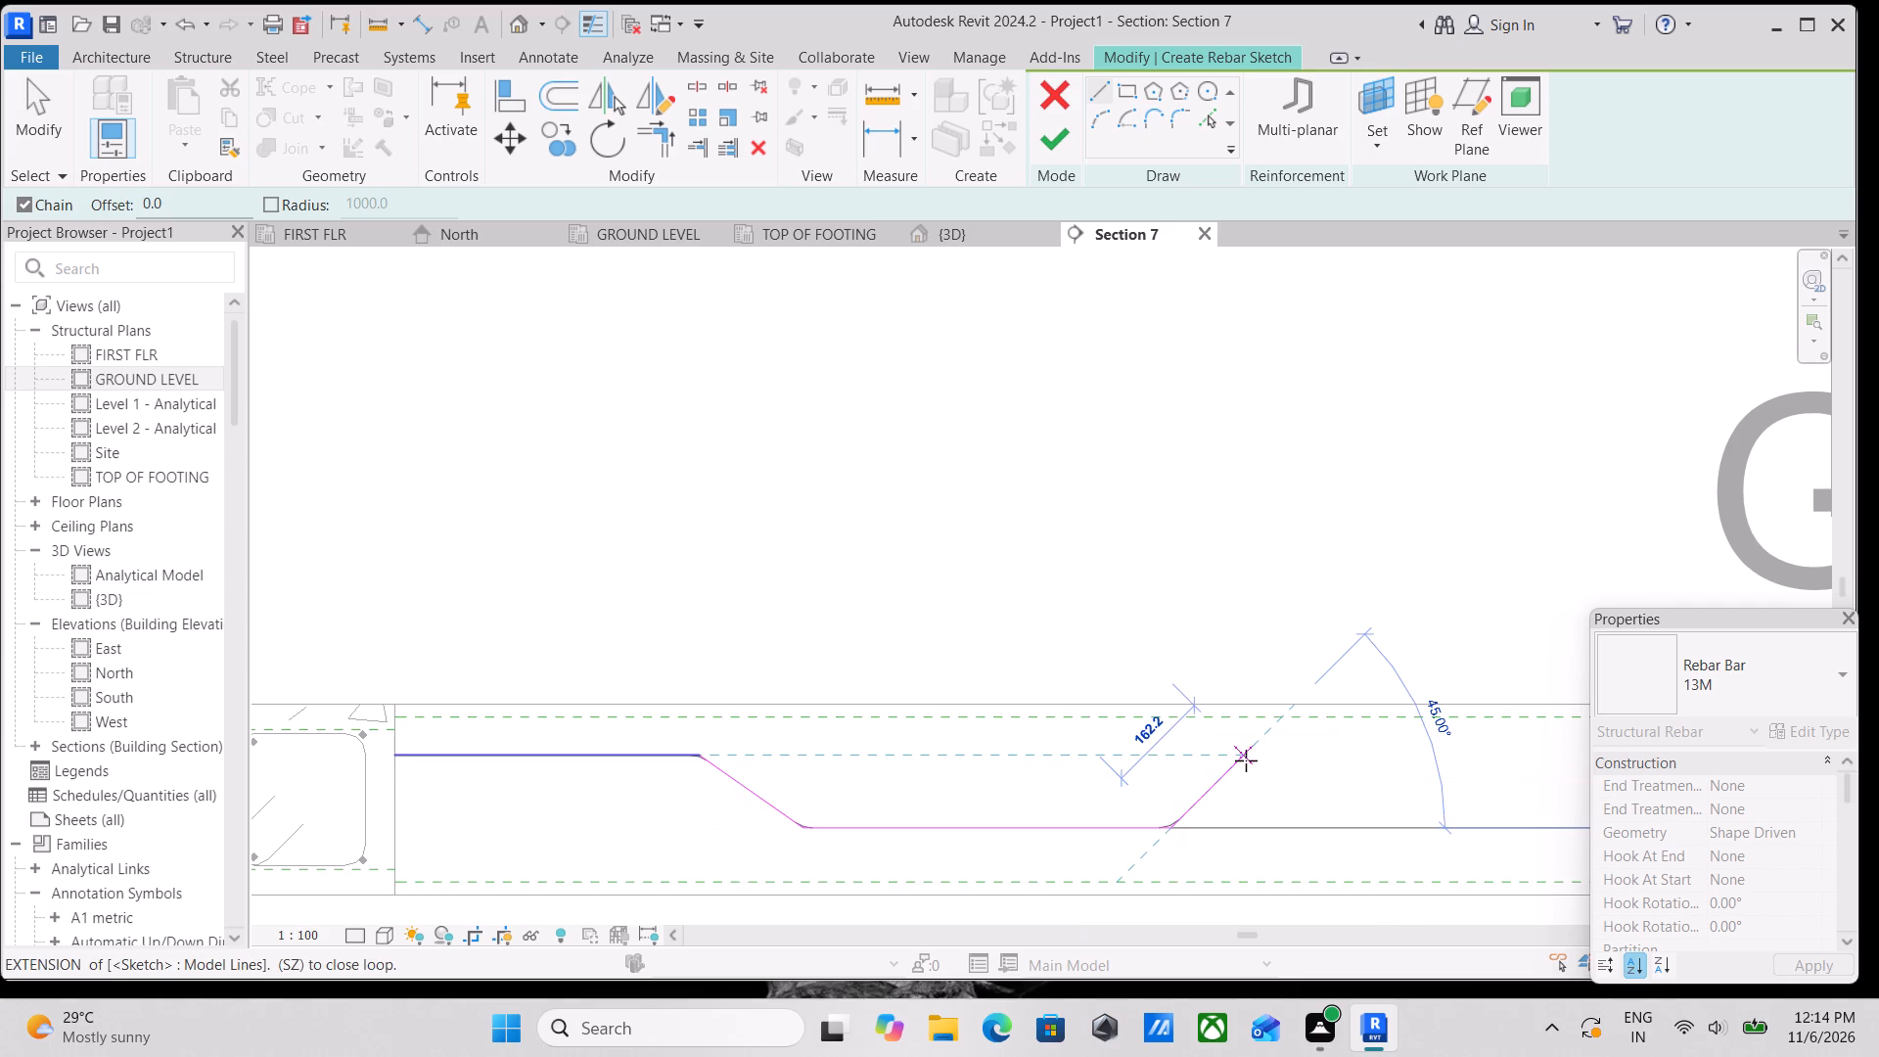
Continue with a line rising at 45° to the upper line's level and a horizontal line about 757 long to the beam's right end.
left_click(1255, 754)
middle_click_drag(1332, 752, 1194, 764)
middle_click_drag(1356, 758, 1187, 792)
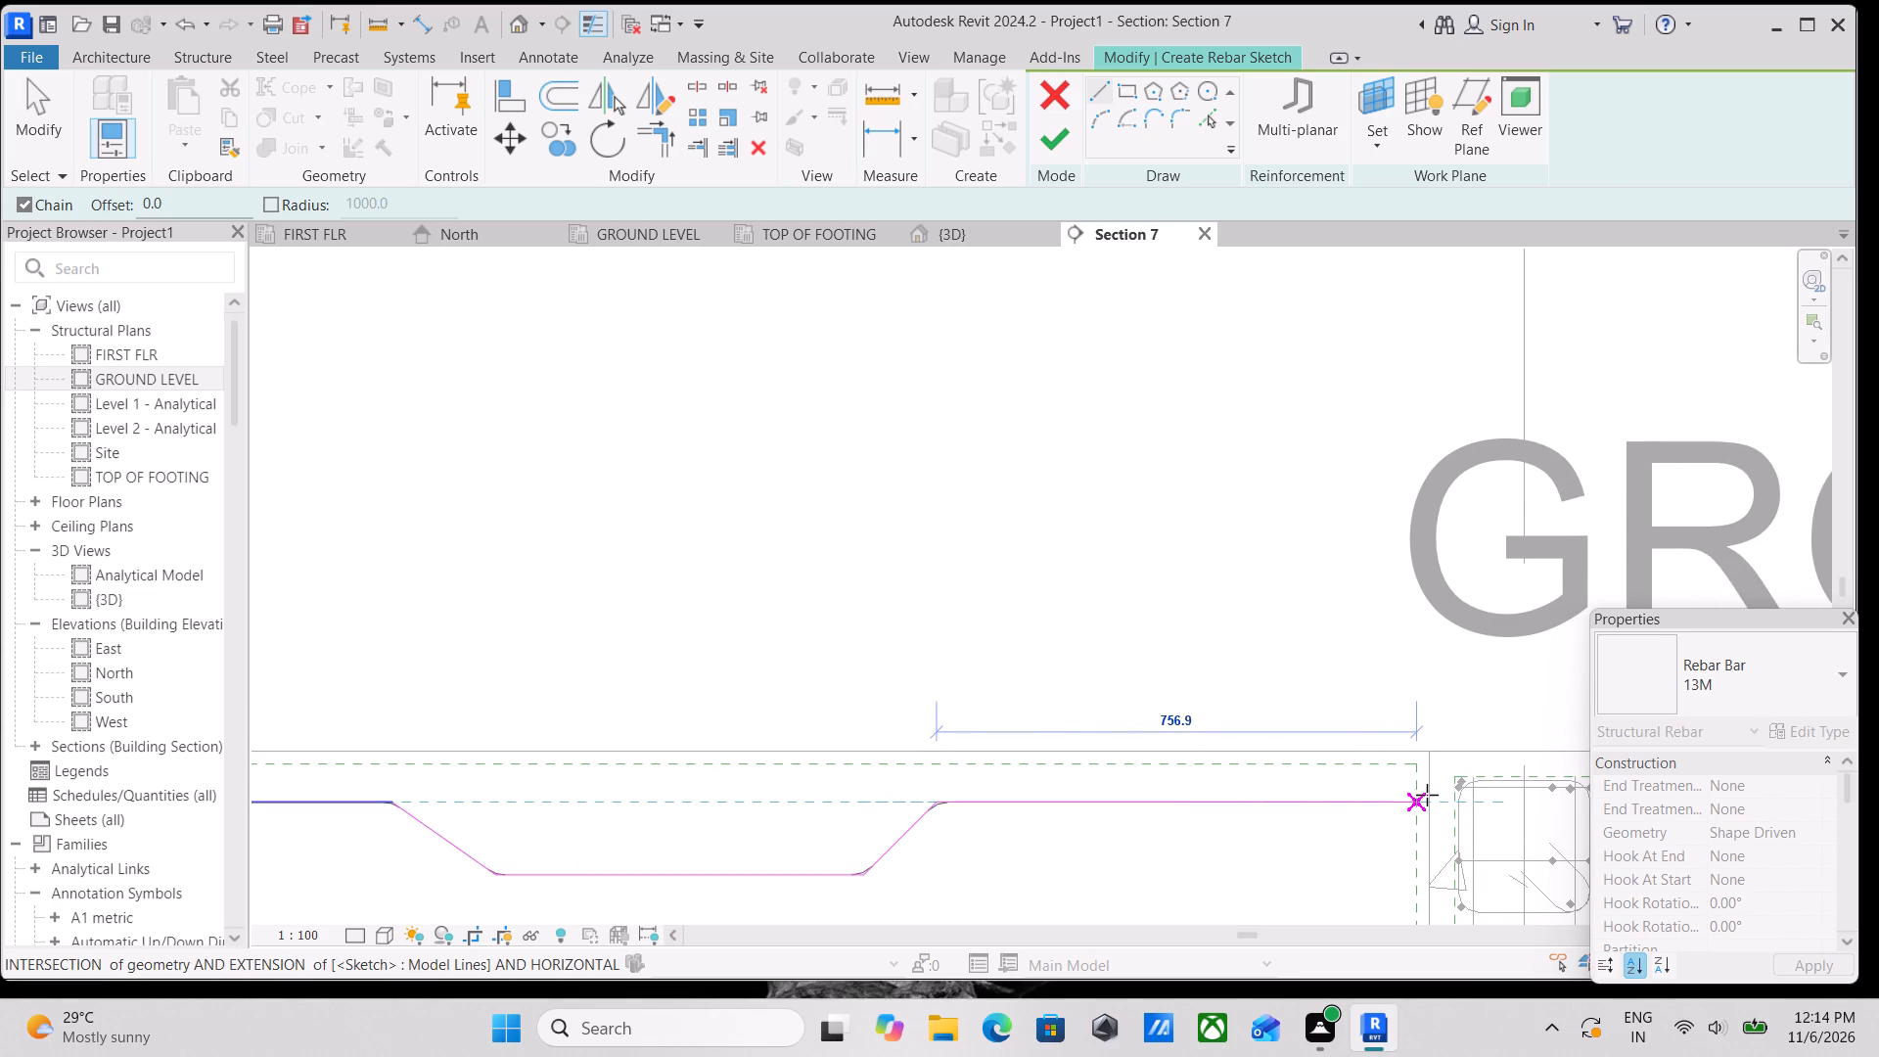
left_click(1426, 795)
key("Escape")
key("Escape")
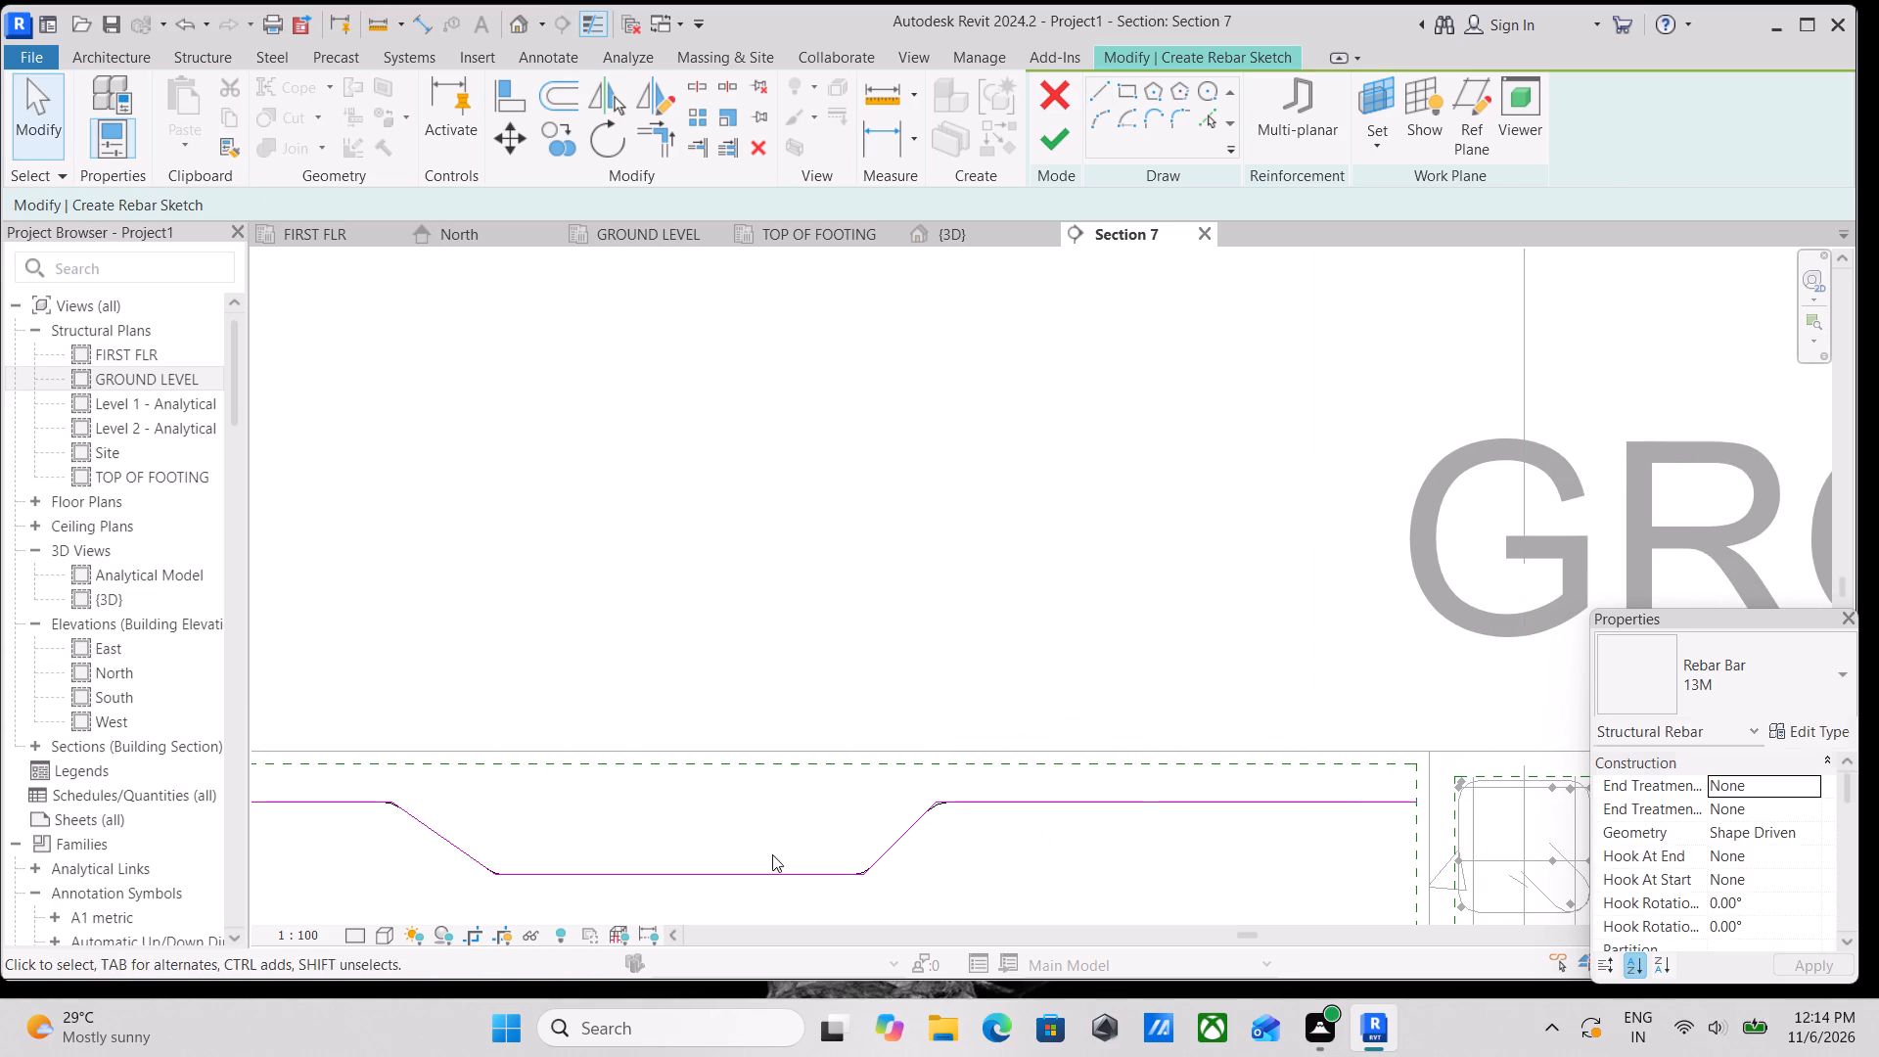
Finish the rebar sketch and leave the rebar placement command.
scroll(1084, 356, "down", 3)
middle_click_drag(1023, 429, 1250, 492)
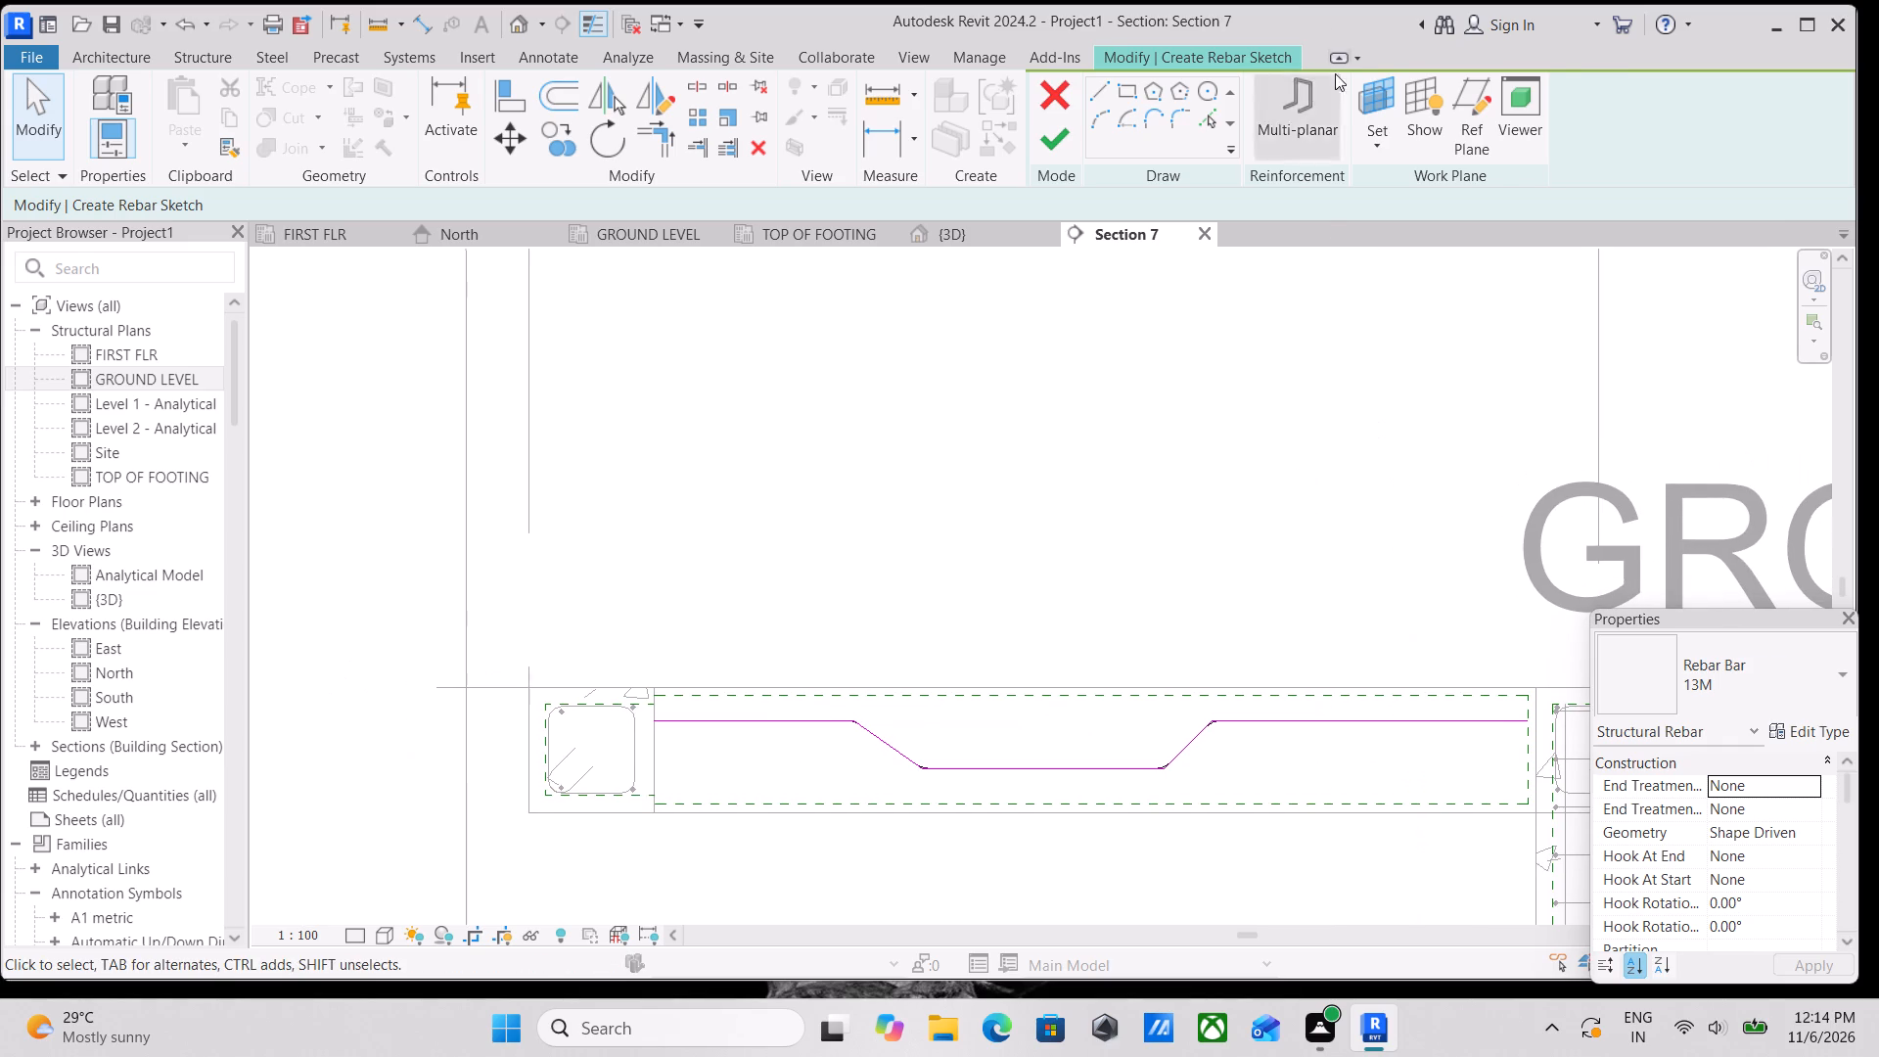
left_click(1059, 152)
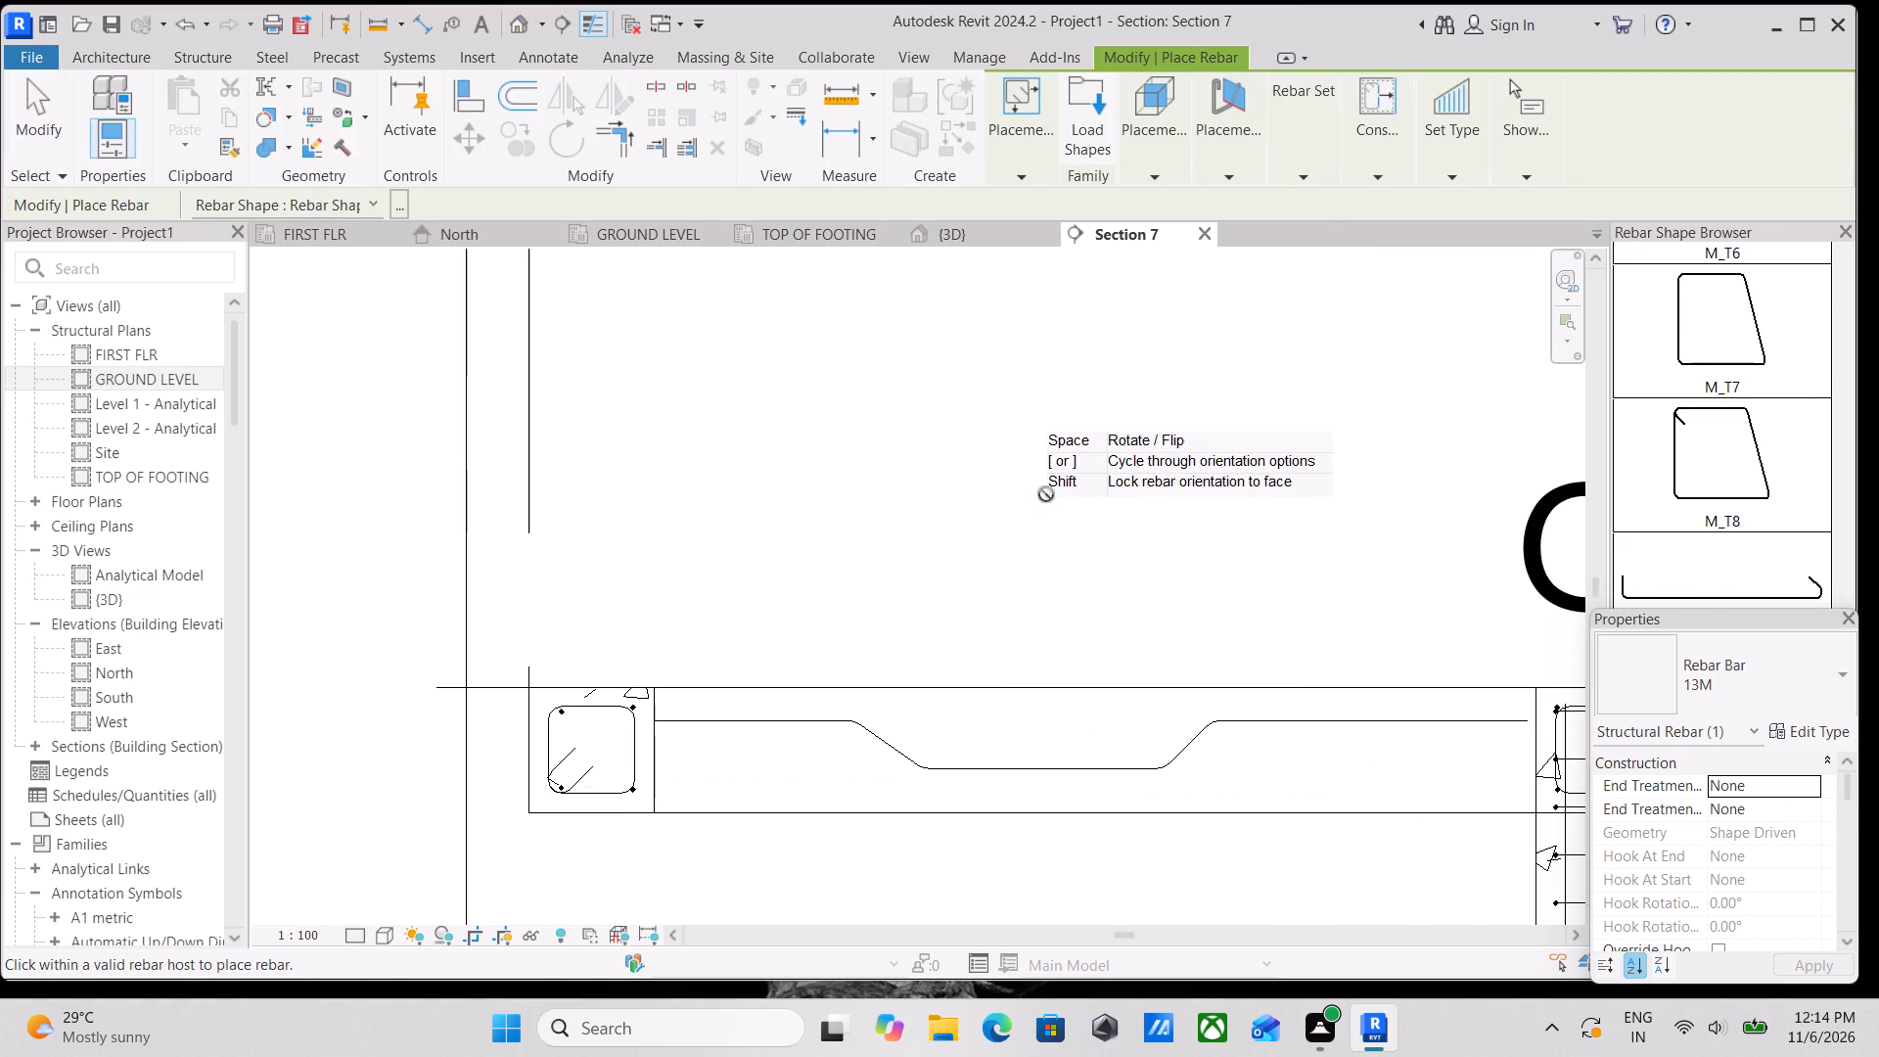
key("Escape")
key("Escape")
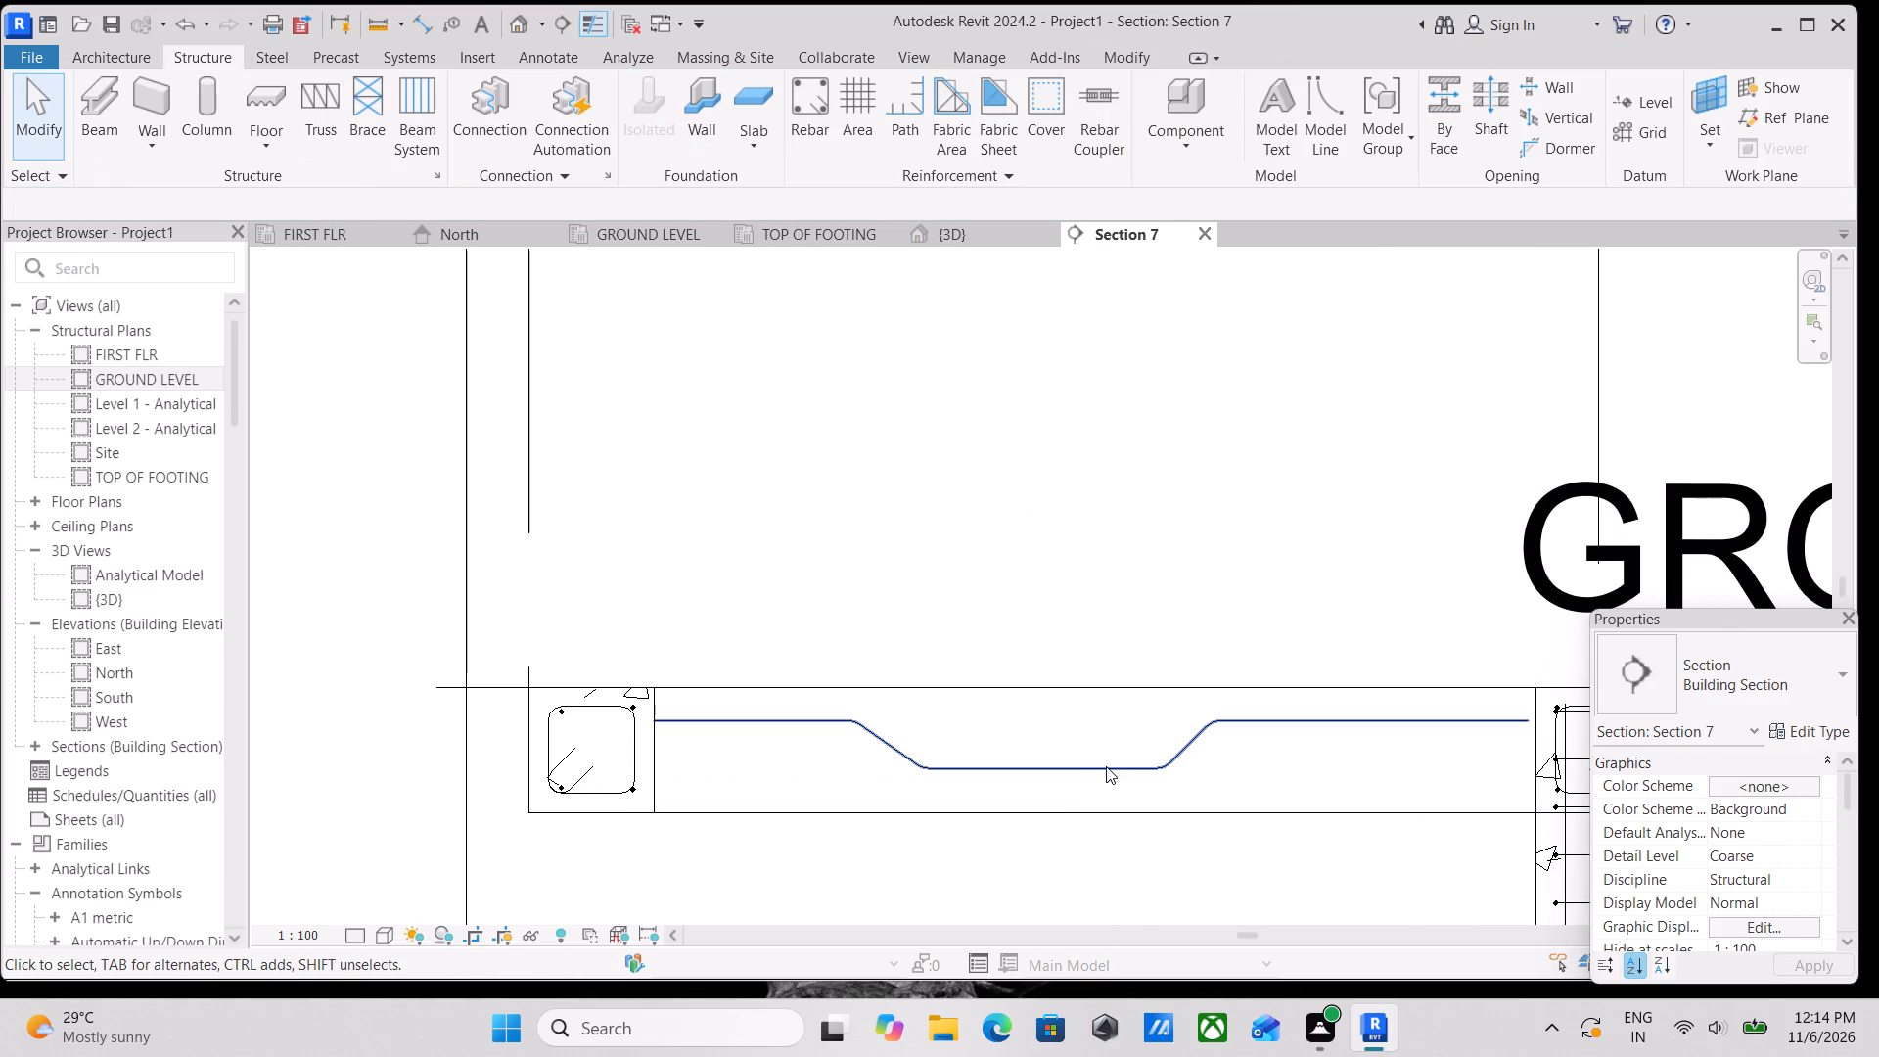
Set the section view's detail level to Fine.
left_click(351, 936)
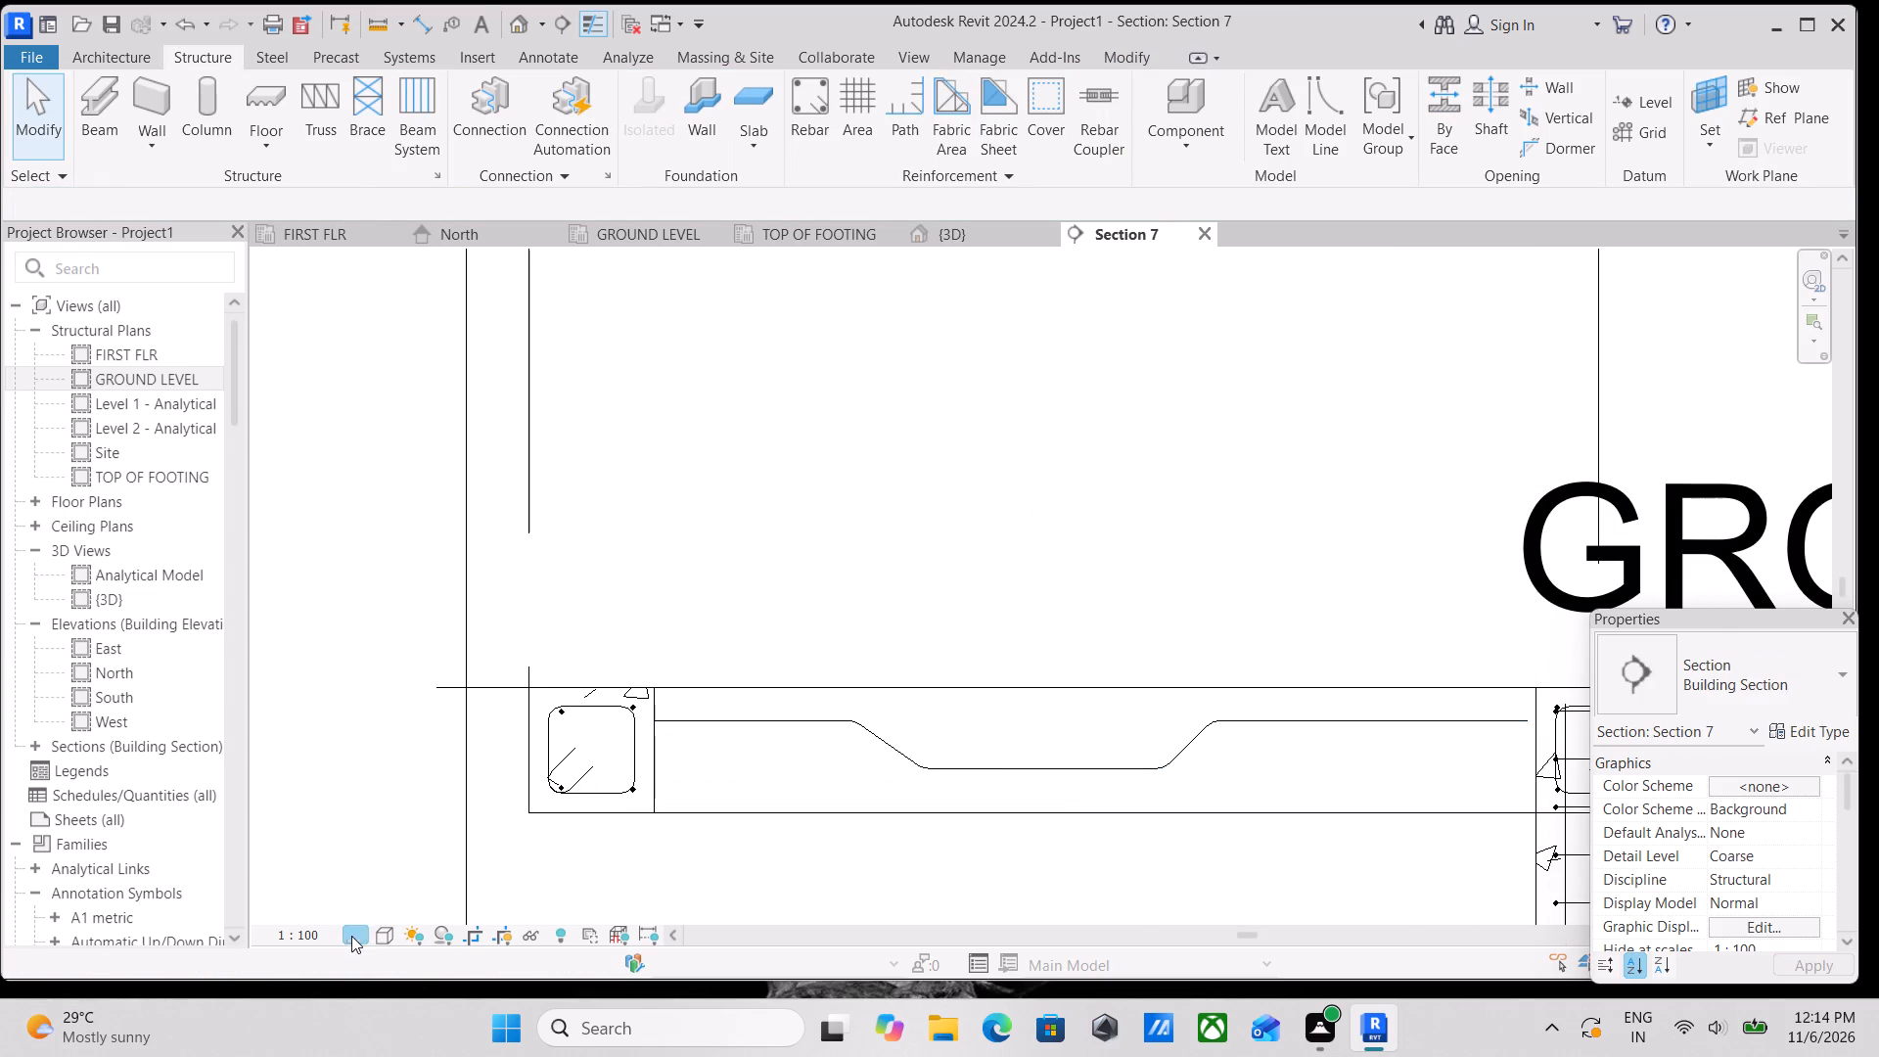
left_click(372, 917)
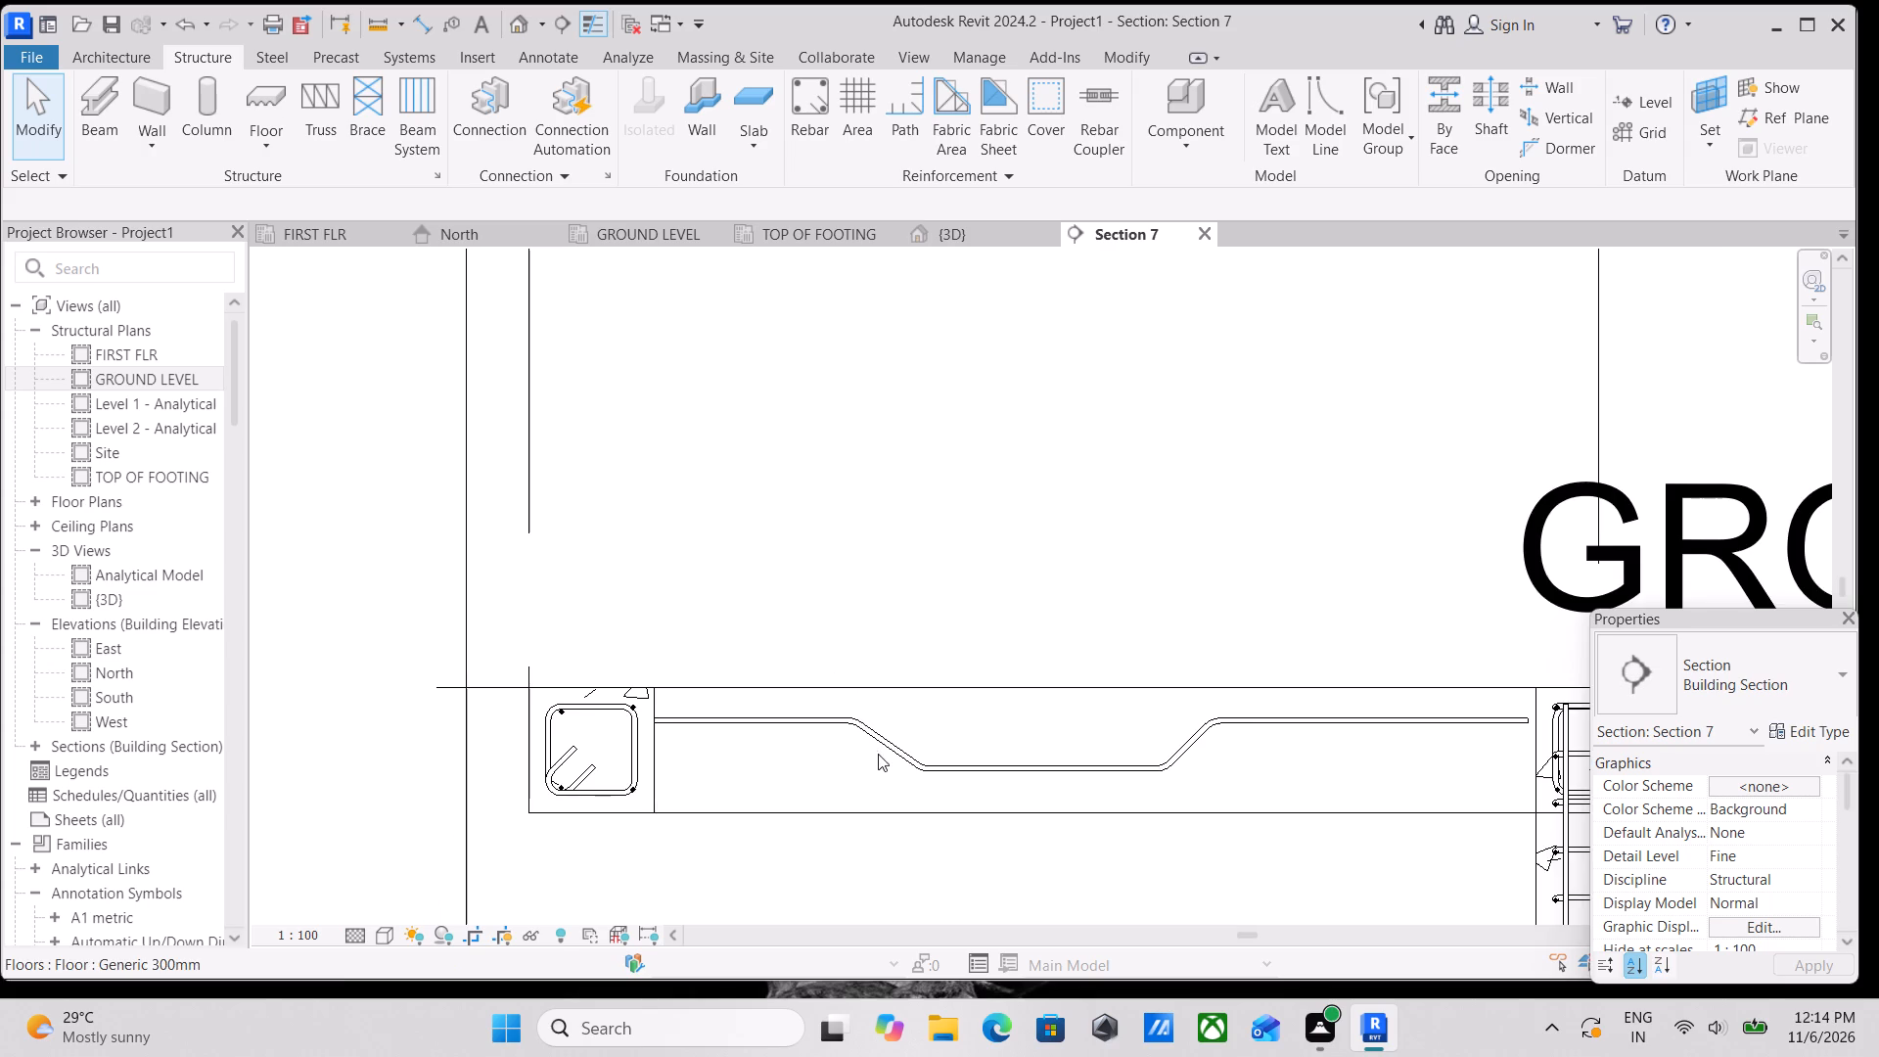
Set the cranked bar to show unobscured in the {3D} view through its view visibility states.
scroll(888, 755, "up", 1)
left_click(889, 751)
scroll(1726, 747, "up", 1)
scroll(1733, 804, "down", 3)
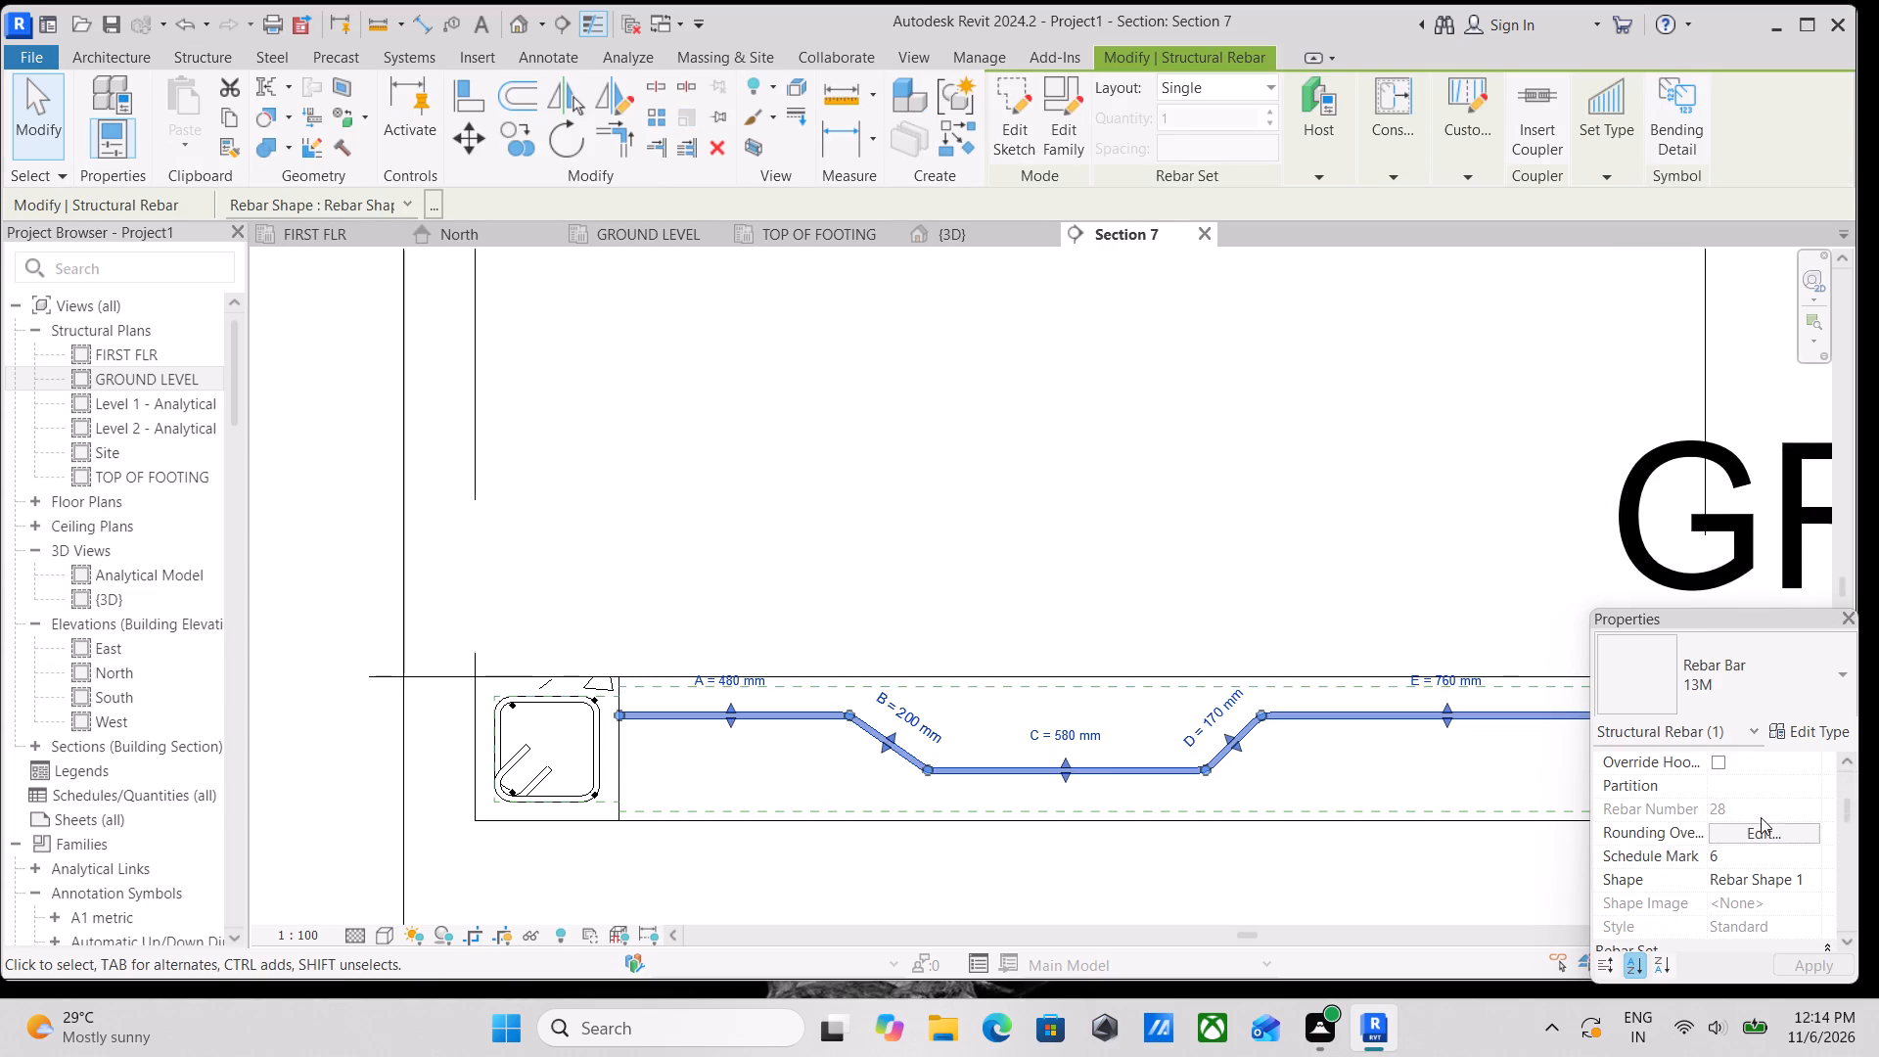
scroll(1787, 845, "down", 3)
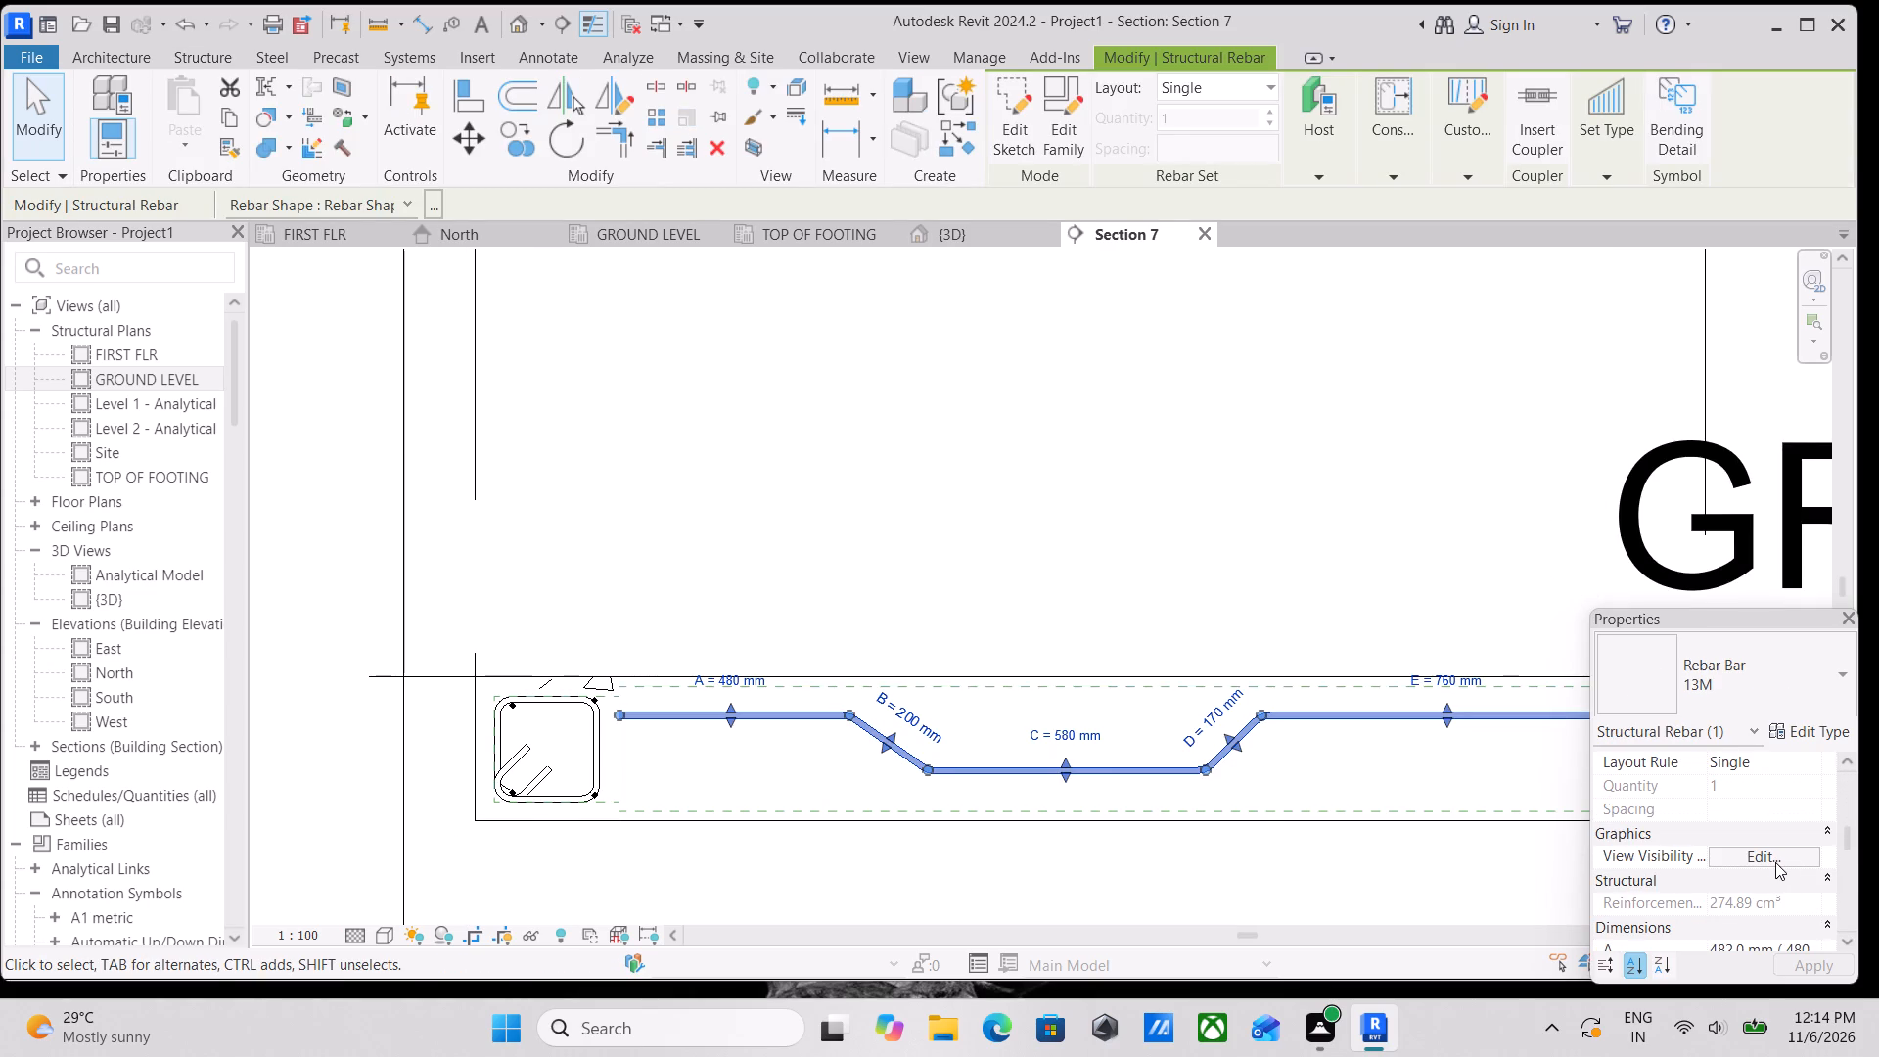
left_click(1775, 862)
left_click(1724, 677)
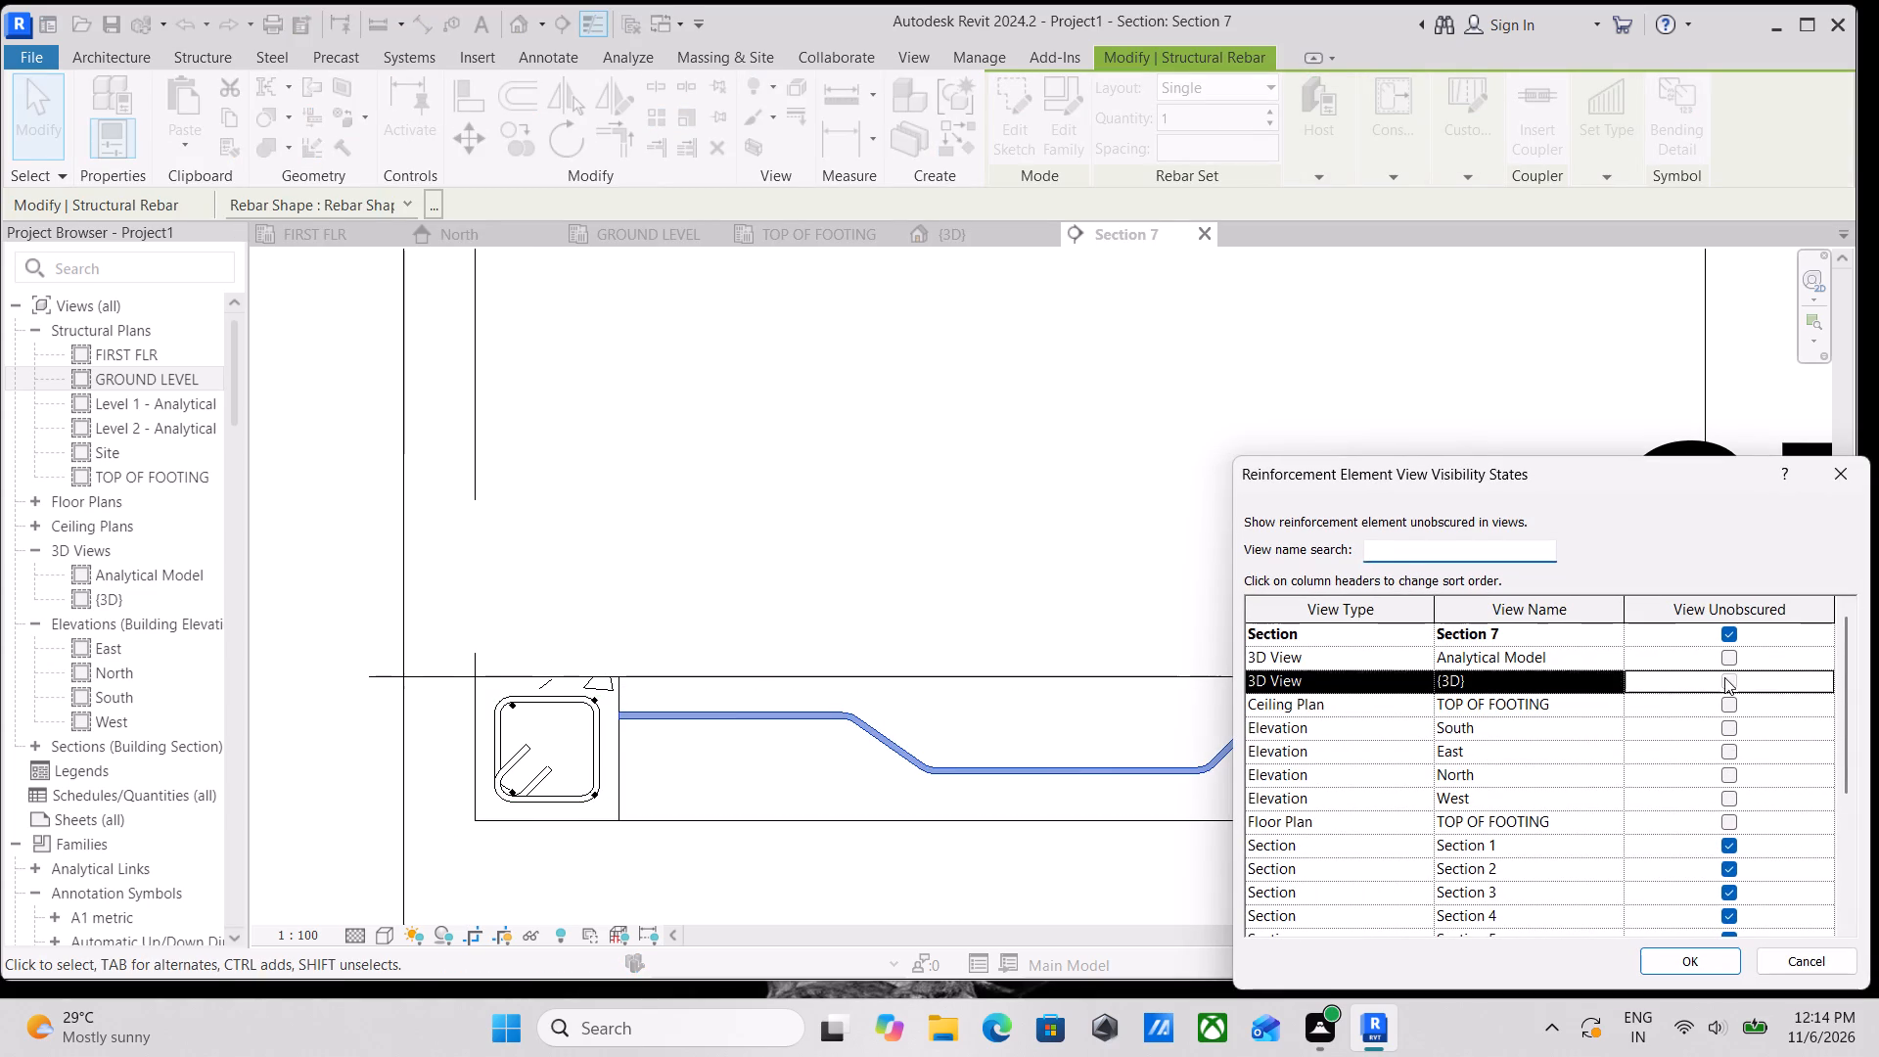
left_click(1668, 966)
Set the cranked bar's layout to Maximum Spacing with a spacing of 120 mm.
scroll(1319, 714, "down", 1)
middle_click_drag(1343, 745, 1416, 821)
scroll(1360, 845, "up", 2)
key("Escape")
left_click(1276, 831)
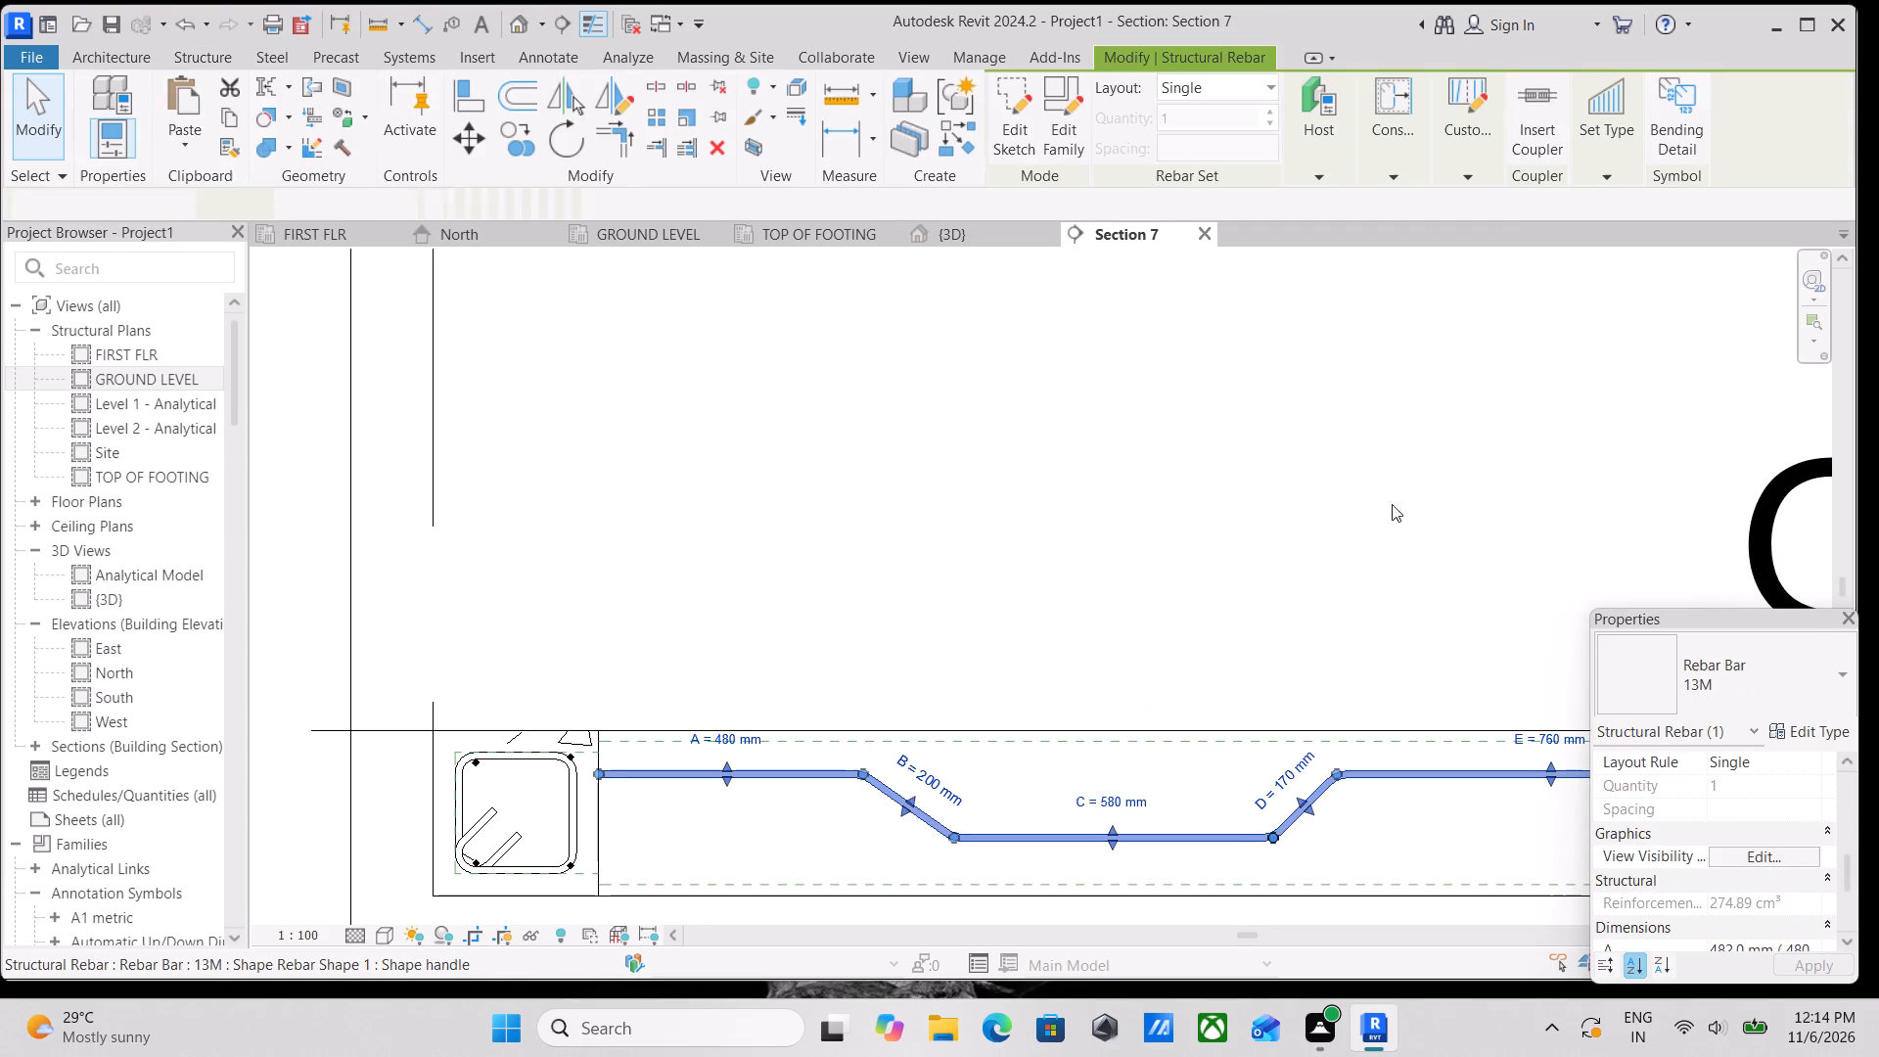
left_click(1229, 88)
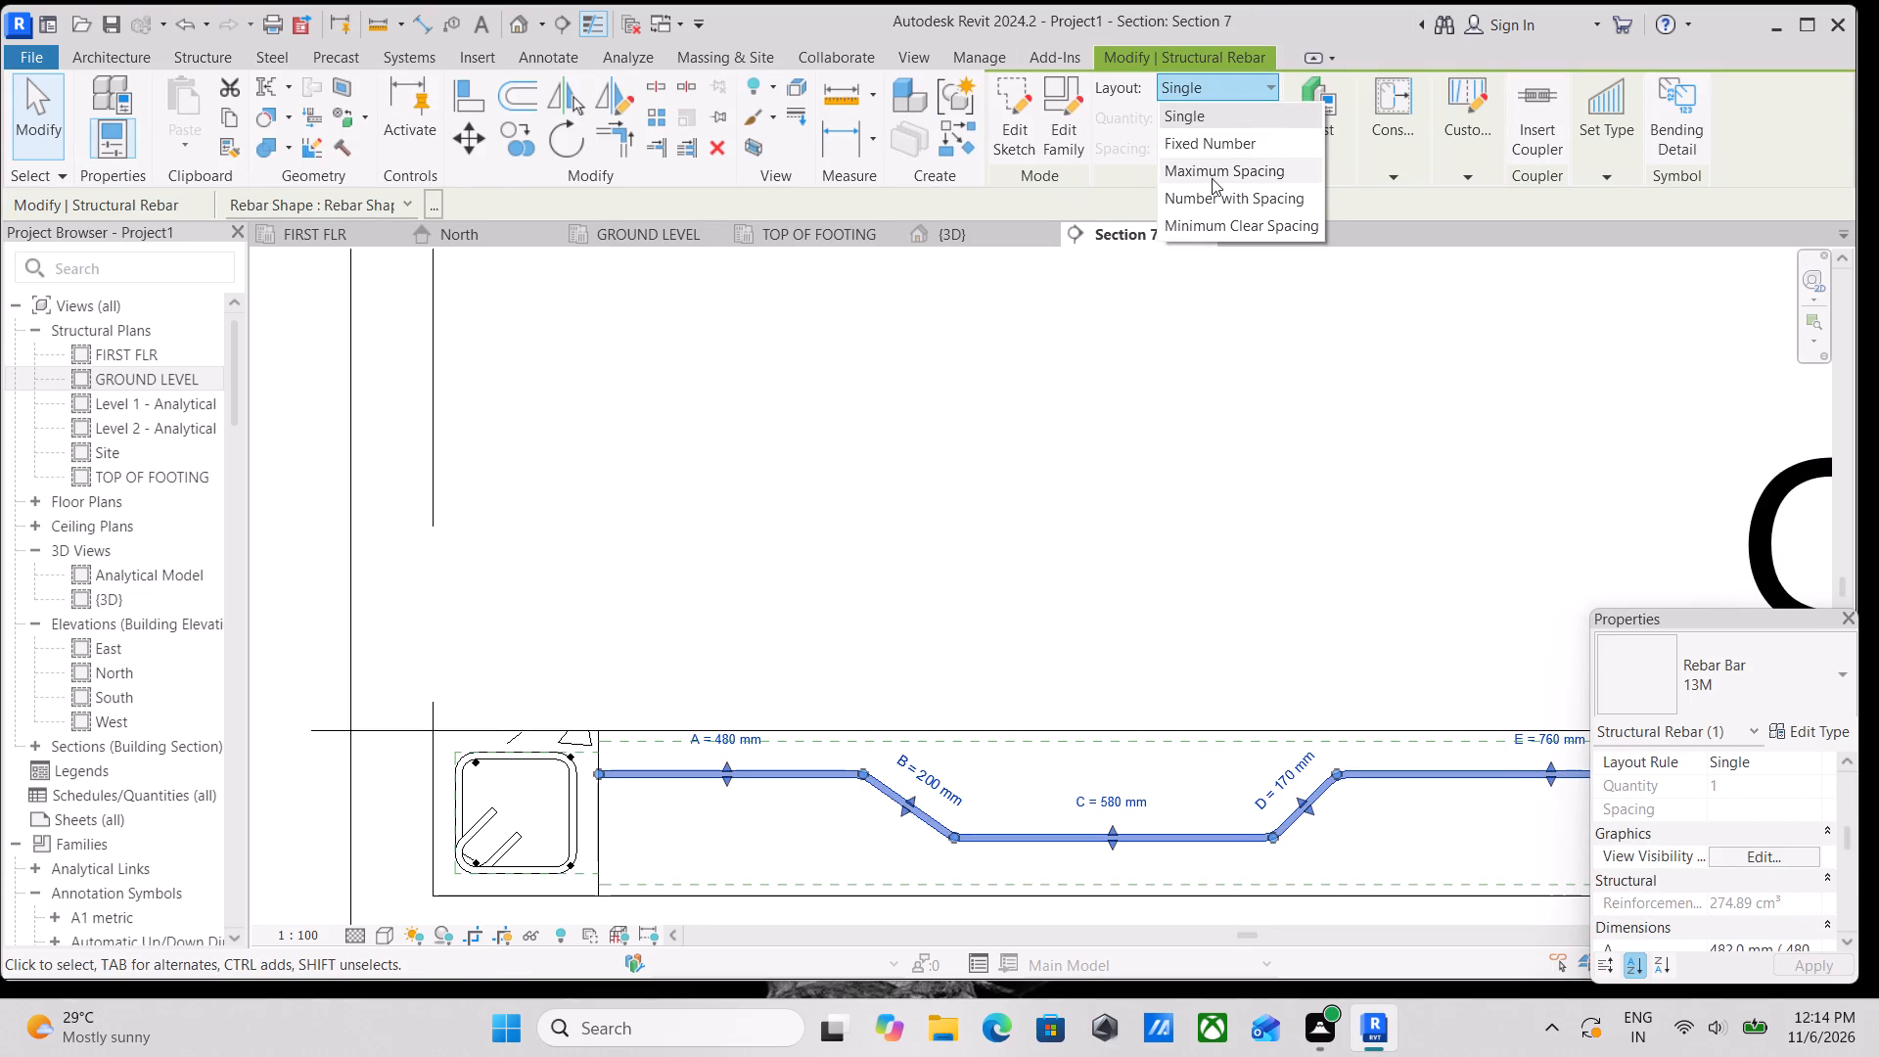
left_click(1212, 178)
left_click_drag(1285, 147, 1154, 174)
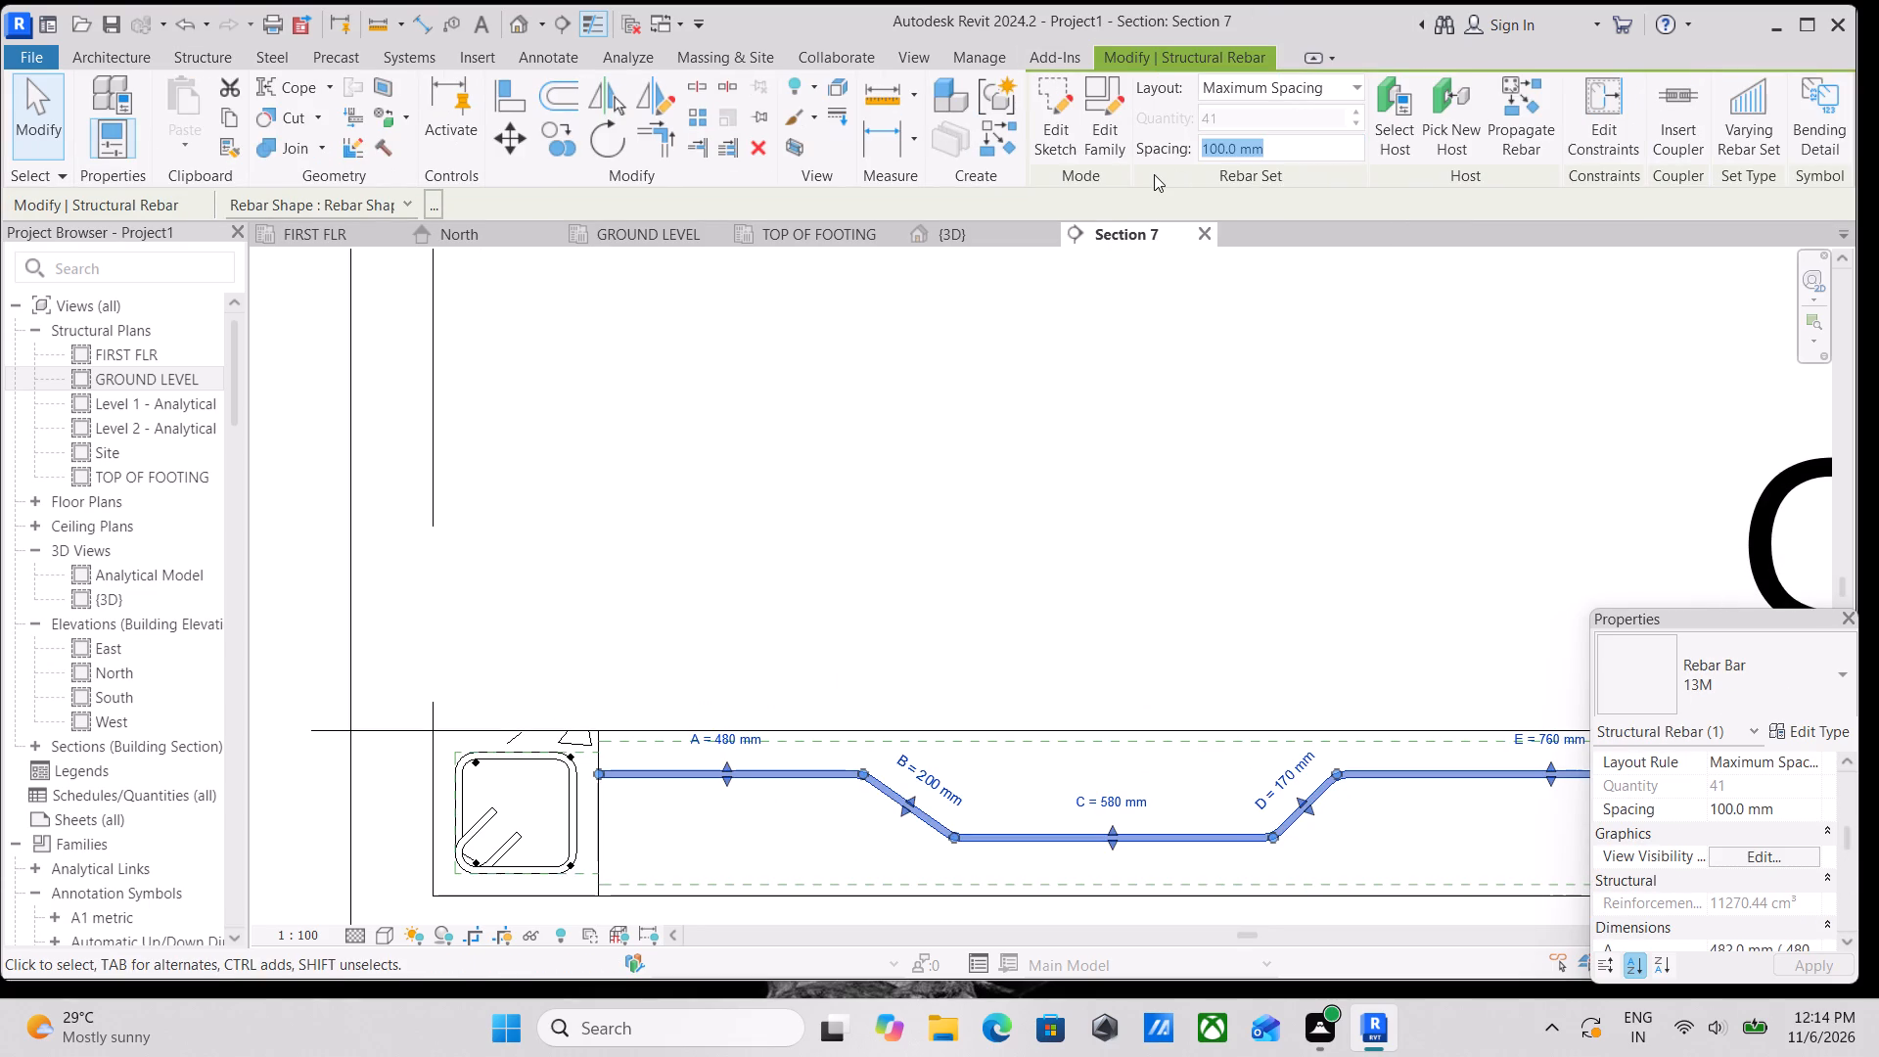
type("120")
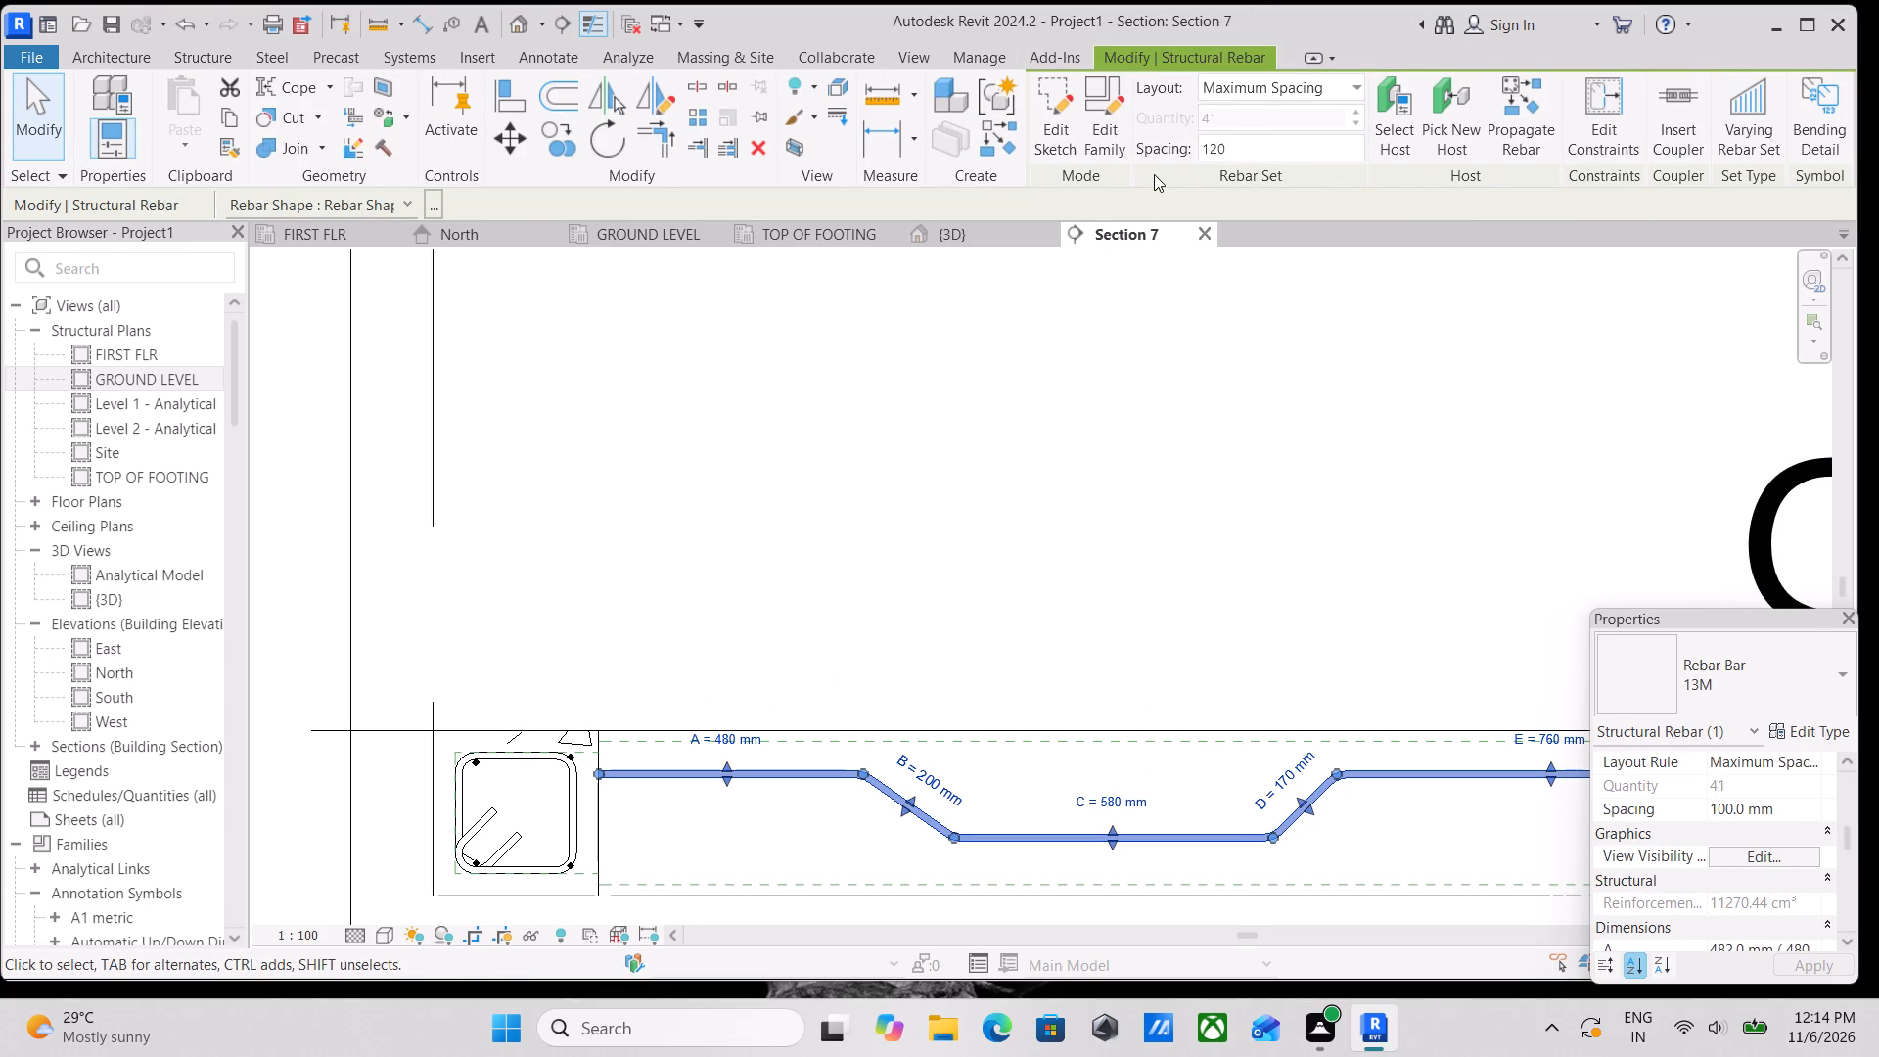
type("MM")
key("Return")
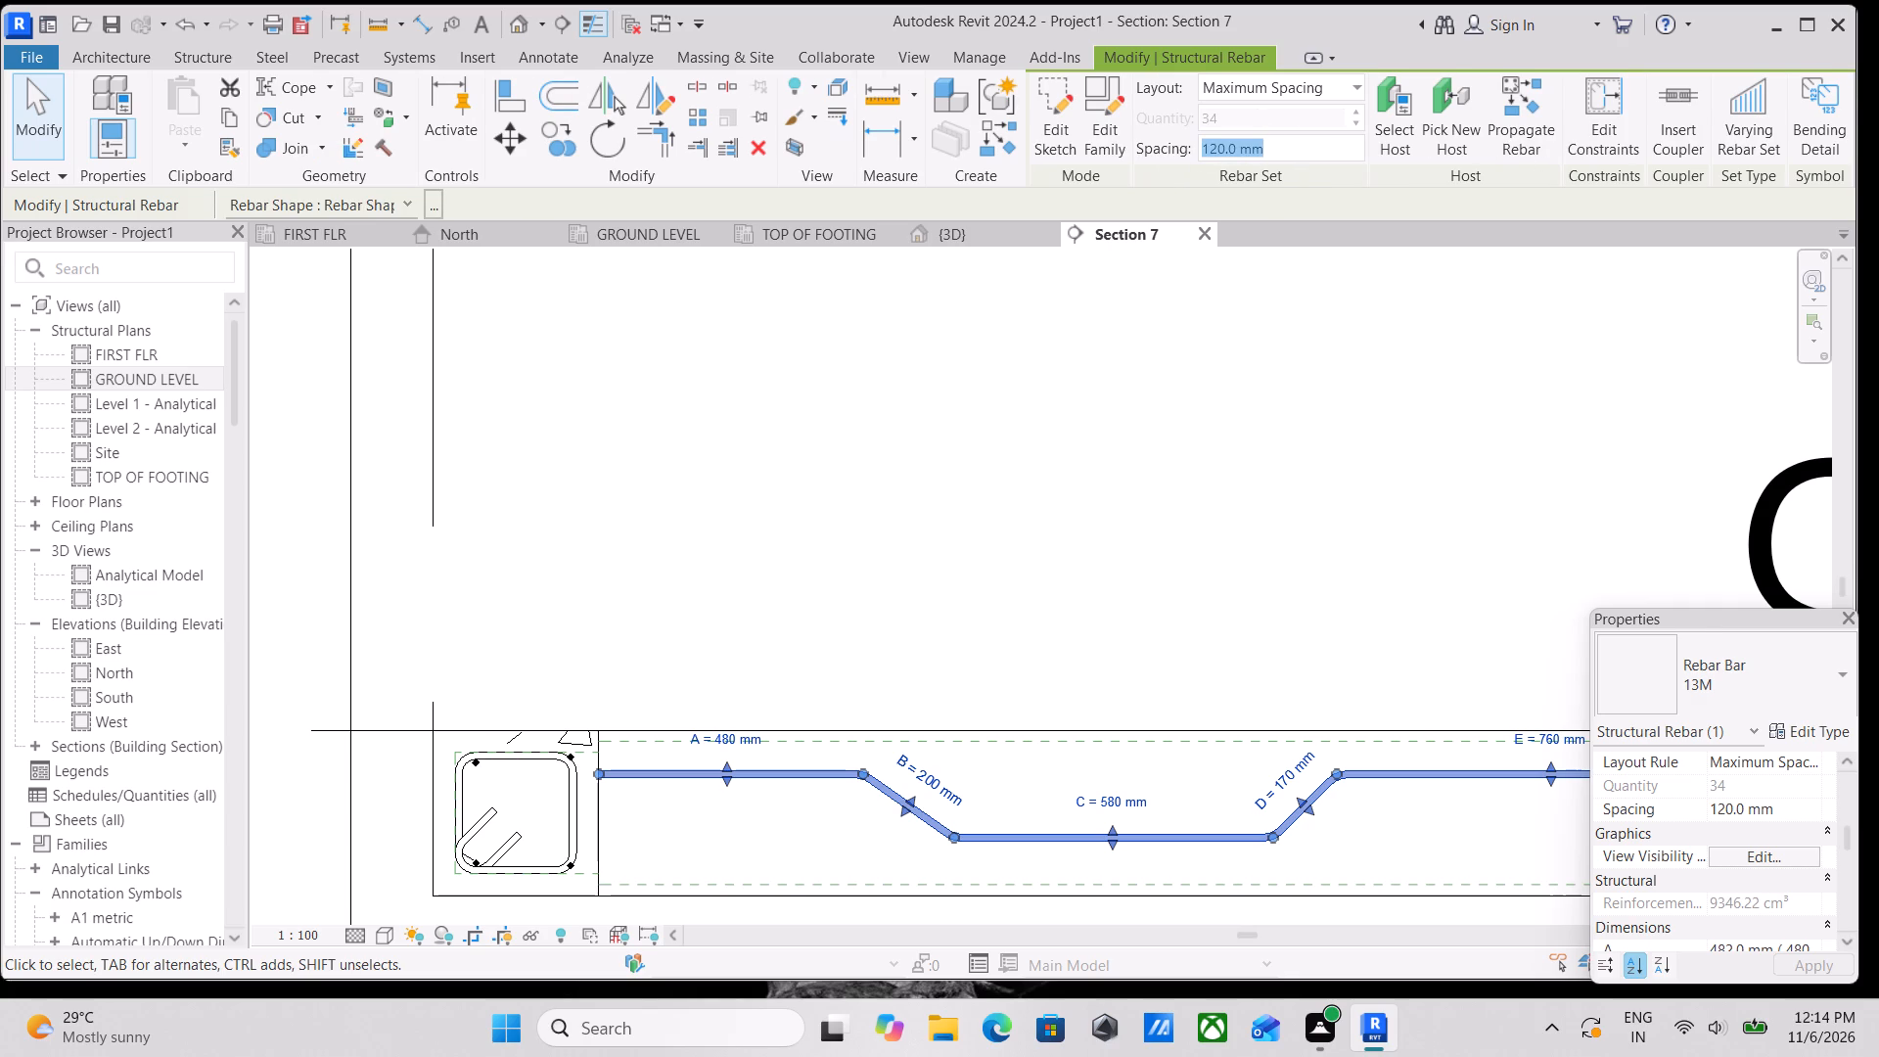
scroll(1032, 663, "down", 1)
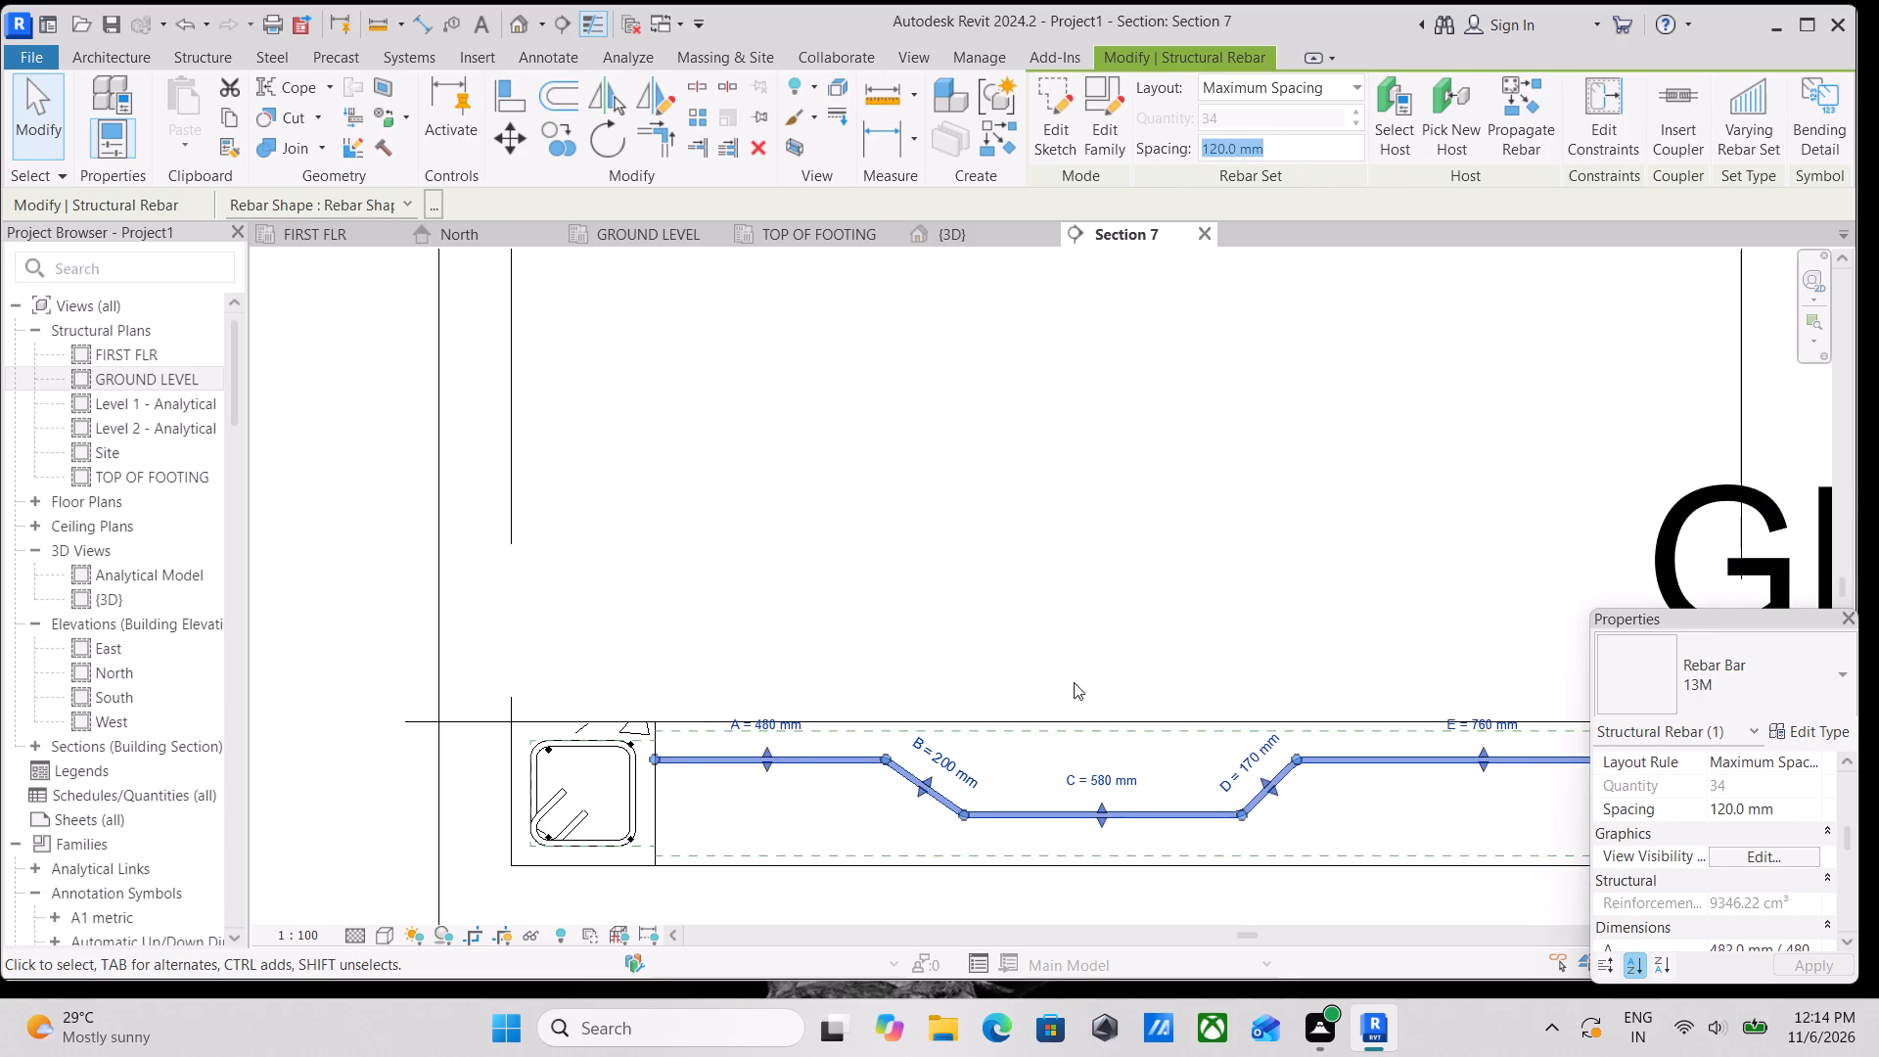
scroll(1085, 695, "down", 2)
key("Escape")
Examine the cranked bar set in the section view.
scroll(1139, 753, "up", 1)
scroll(1157, 740, "down", 1)
left_click(1194, 786)
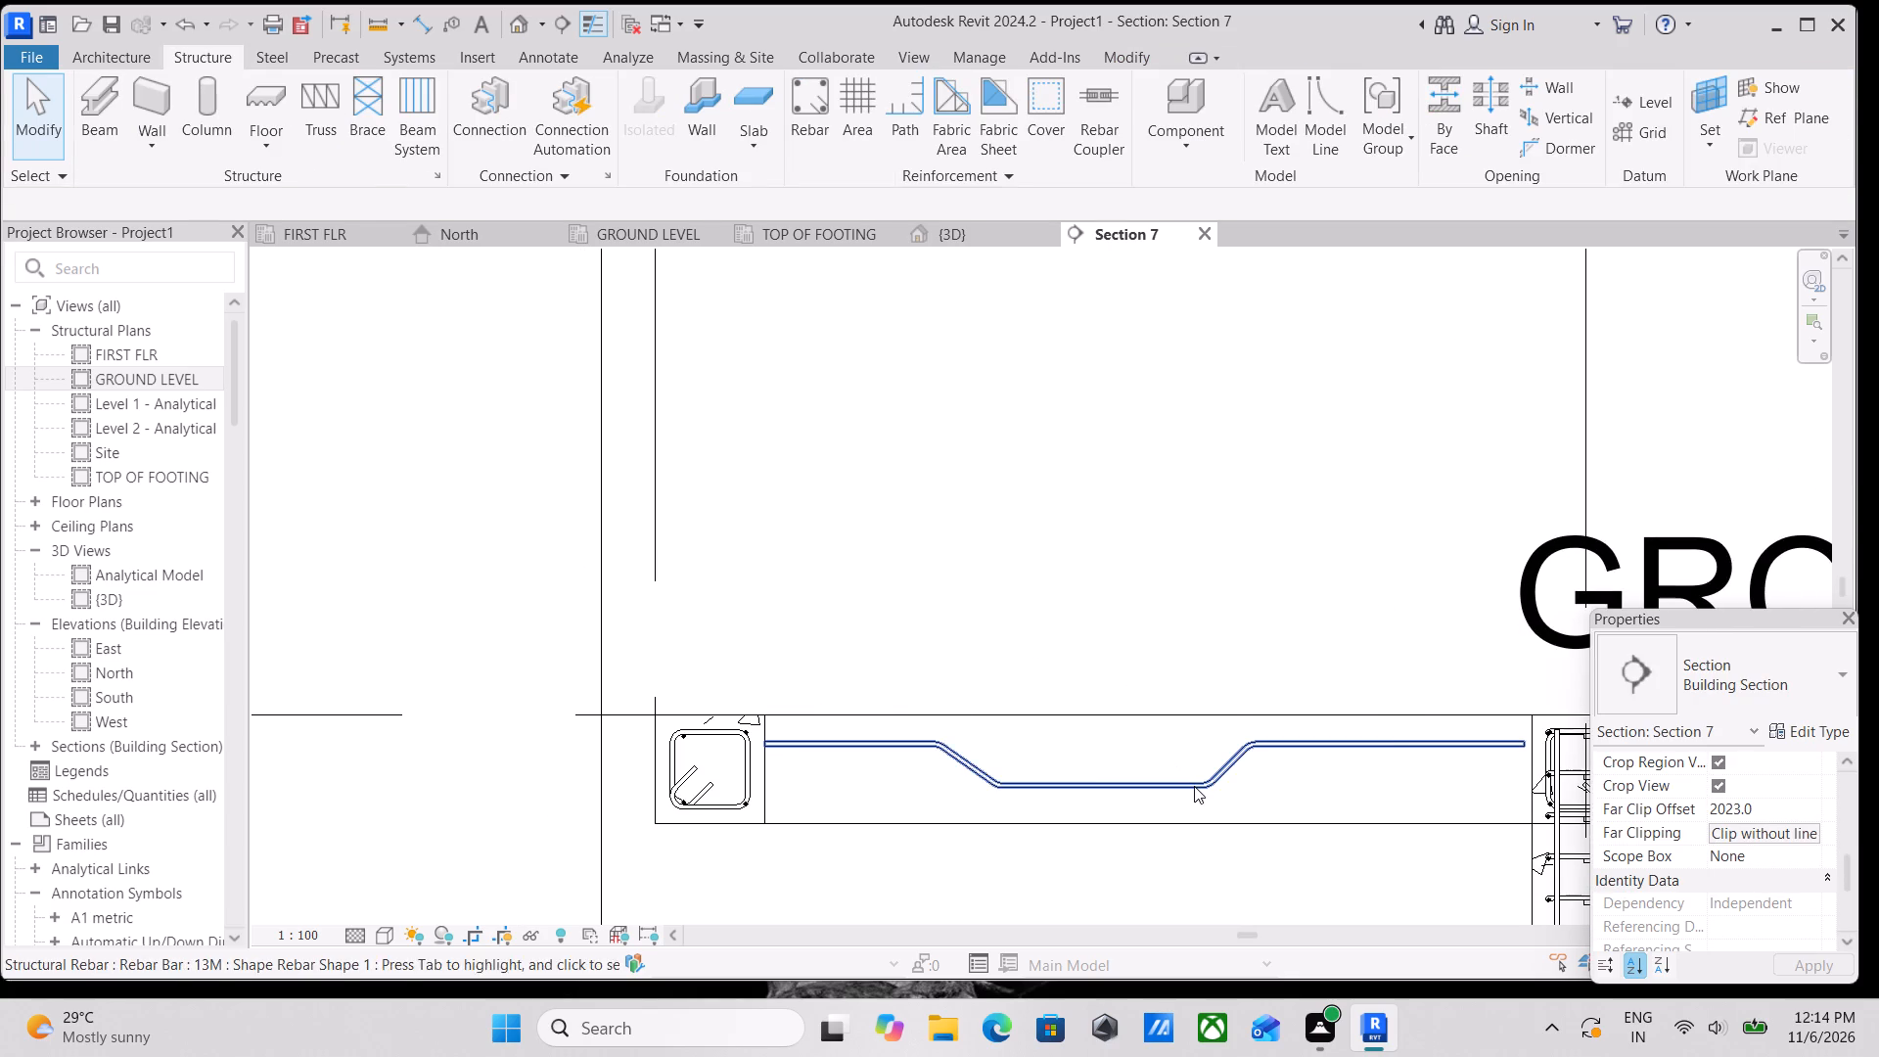
scroll(1110, 758, "up", 4)
middle_click_drag(1110, 758, 1201, 735)
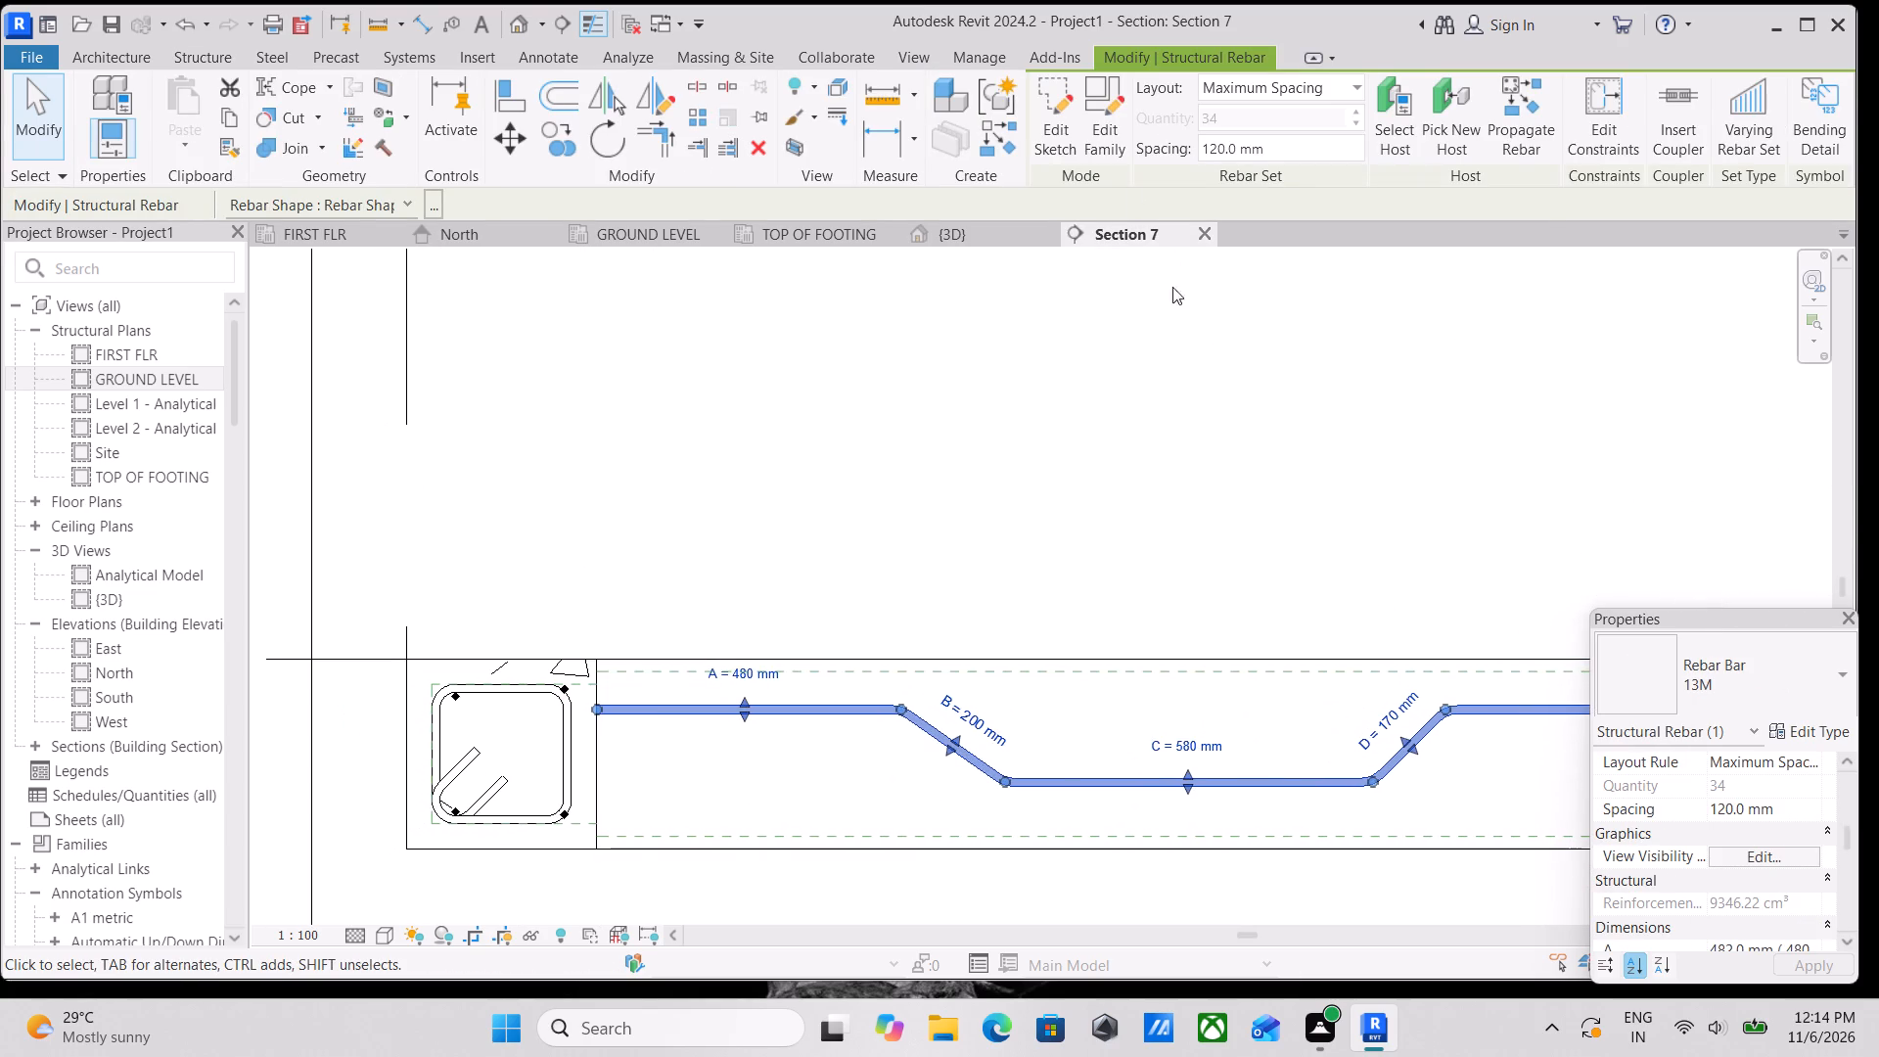
scroll(1271, 636, "down", 1)
middle_click_drag(1270, 636, 1331, 679)
scroll(1315, 650, "down", 1)
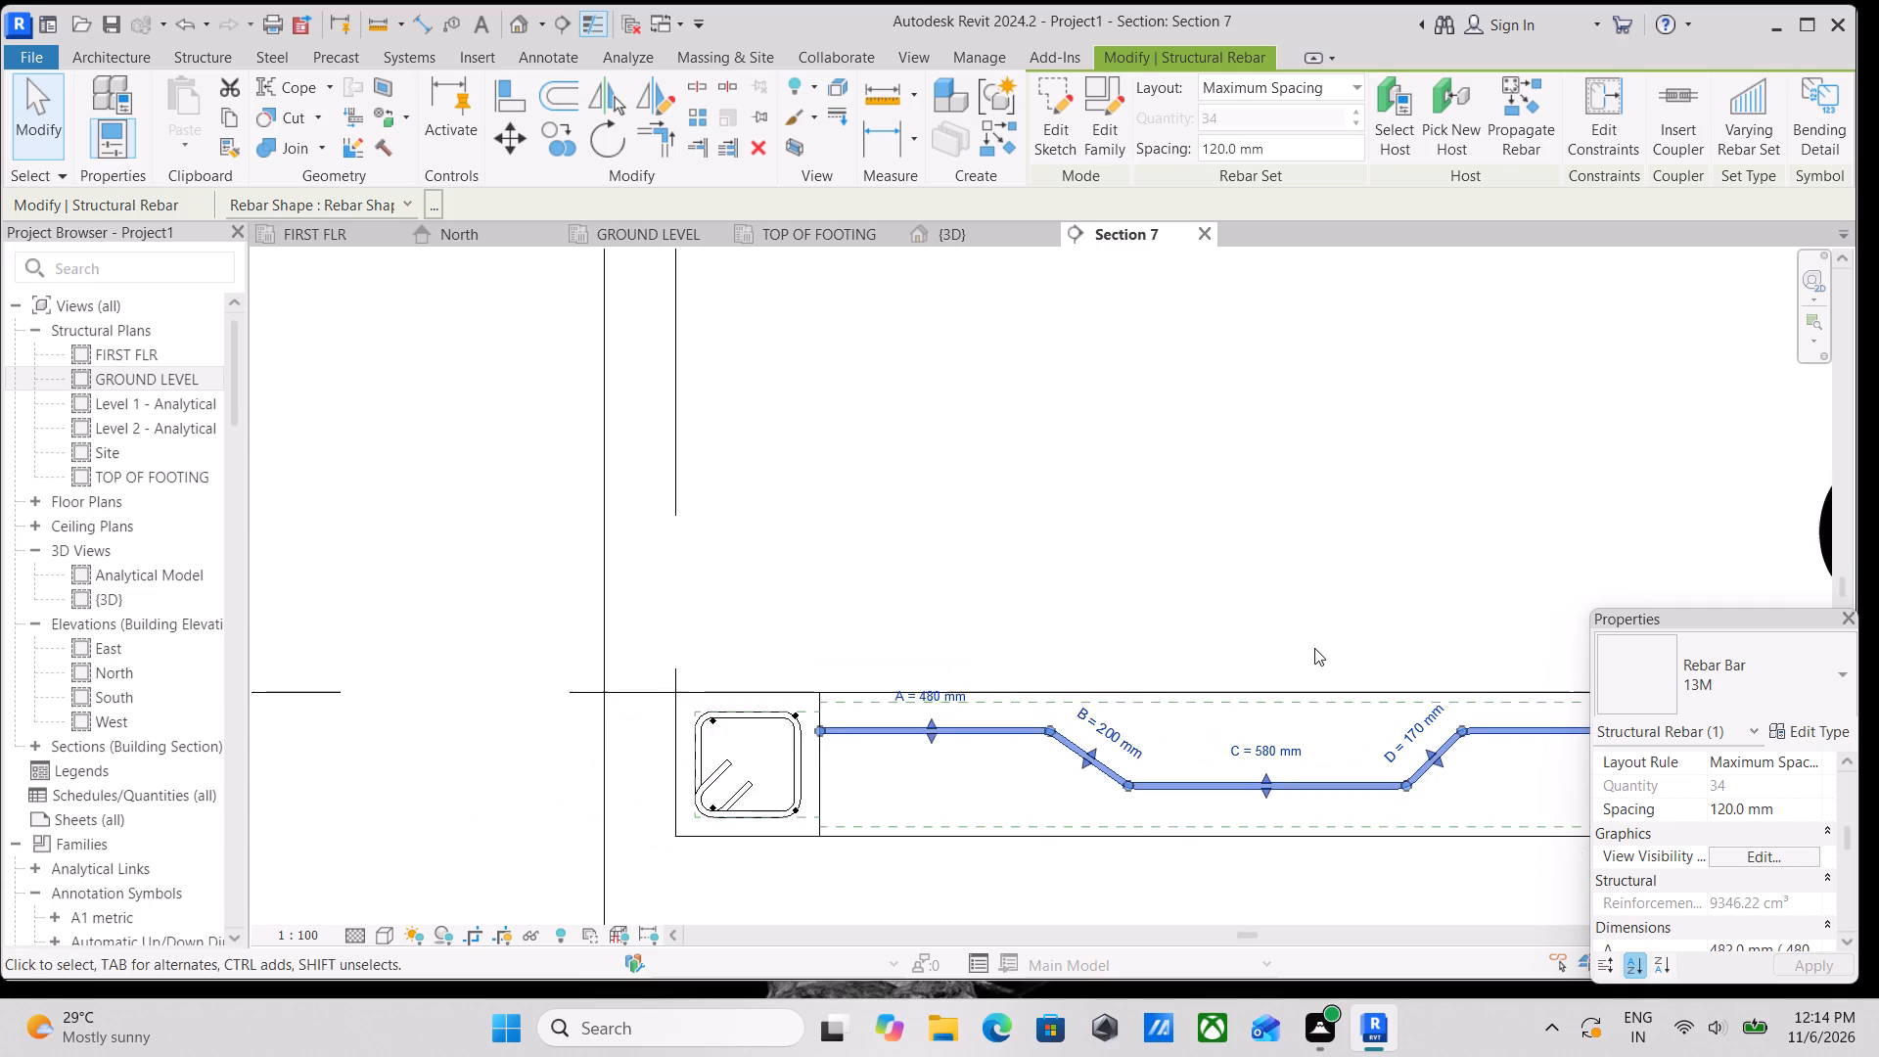
middle_click_drag(1314, 648, 1314, 728)
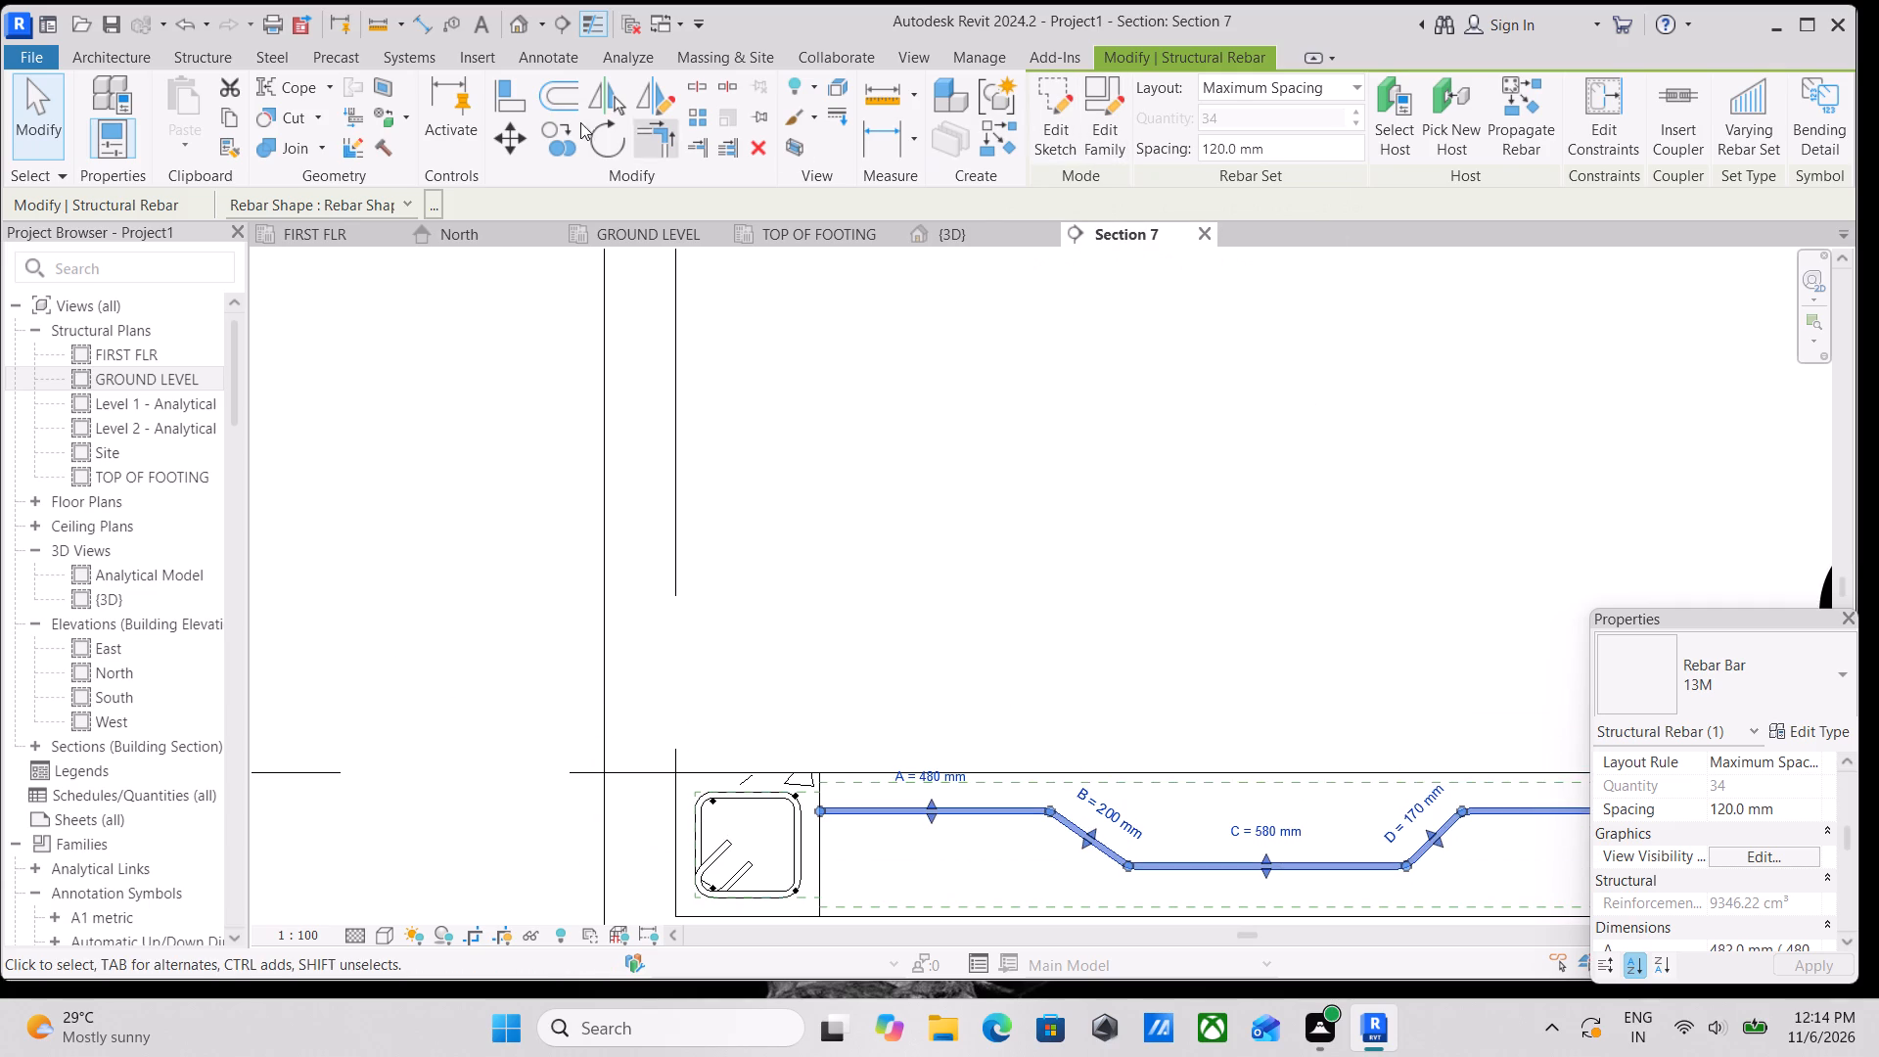
Start placing rebar parallel to the work plane using the straight bar shape M_00.
left_click(192, 53)
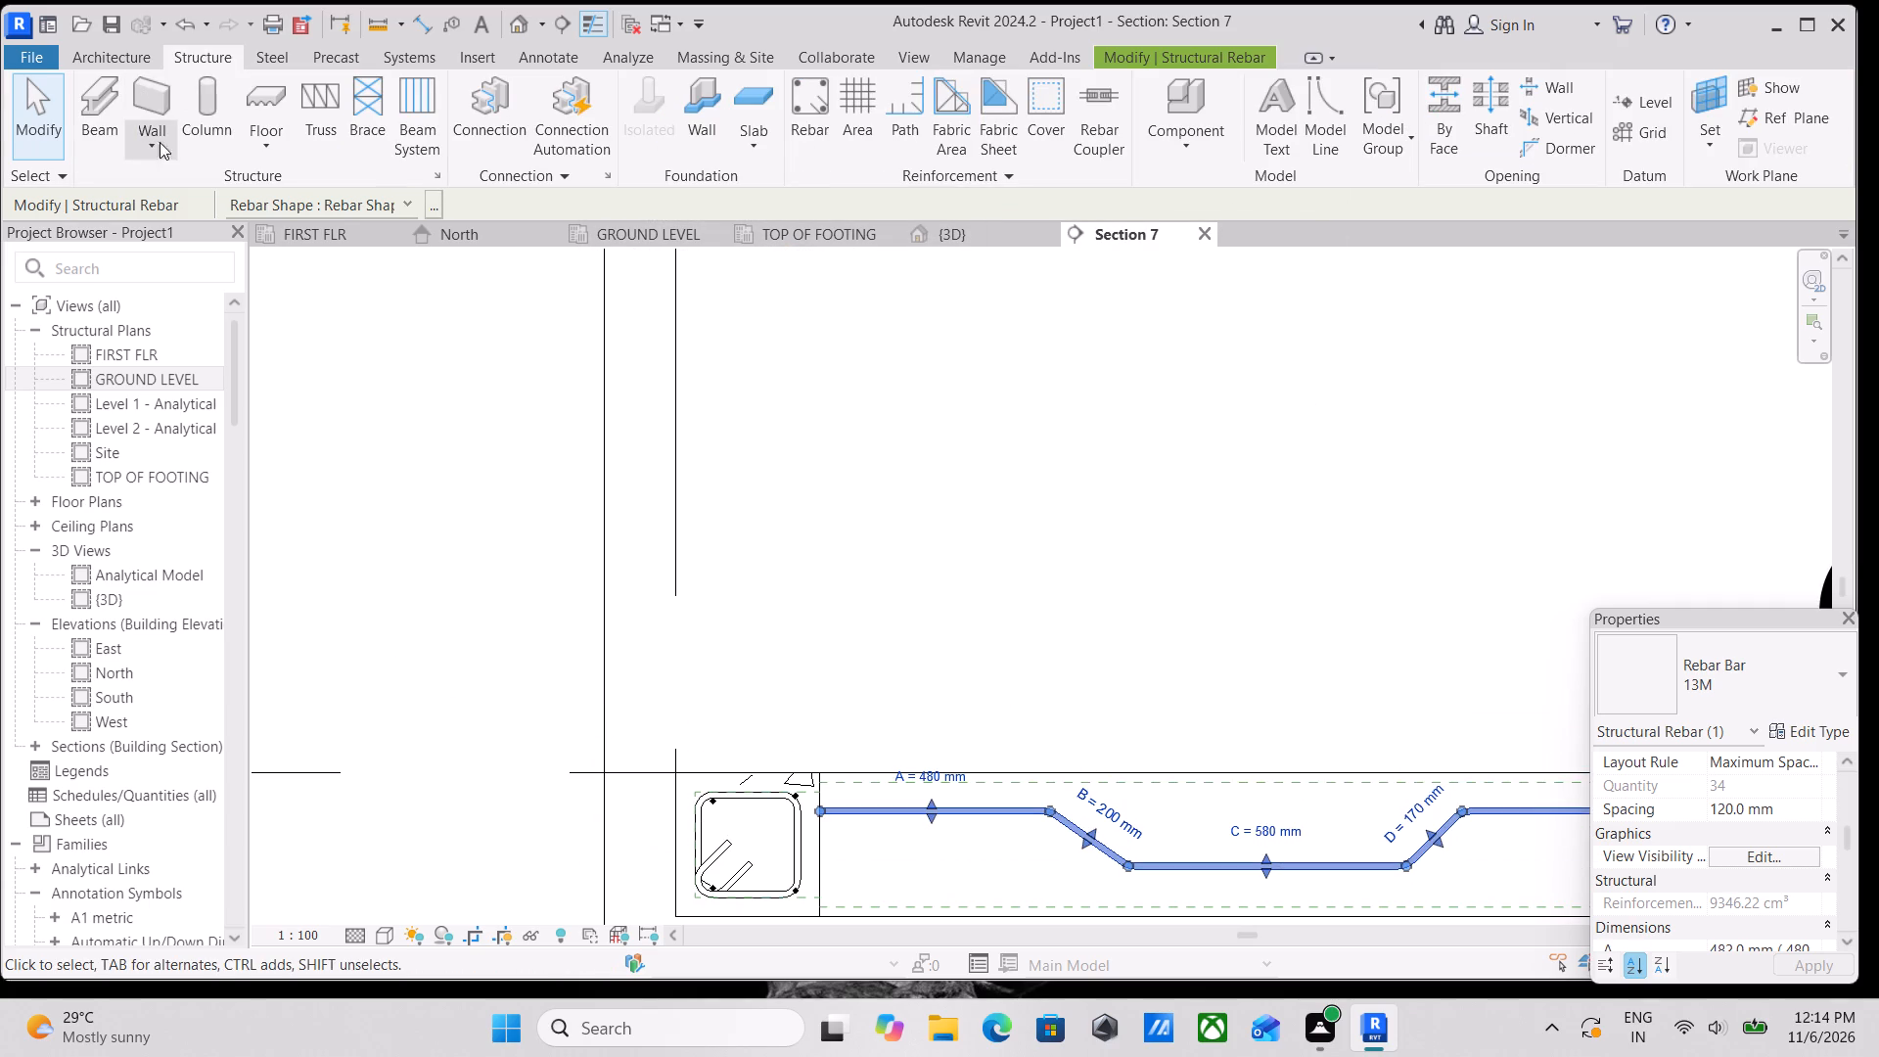
left_click(795, 117)
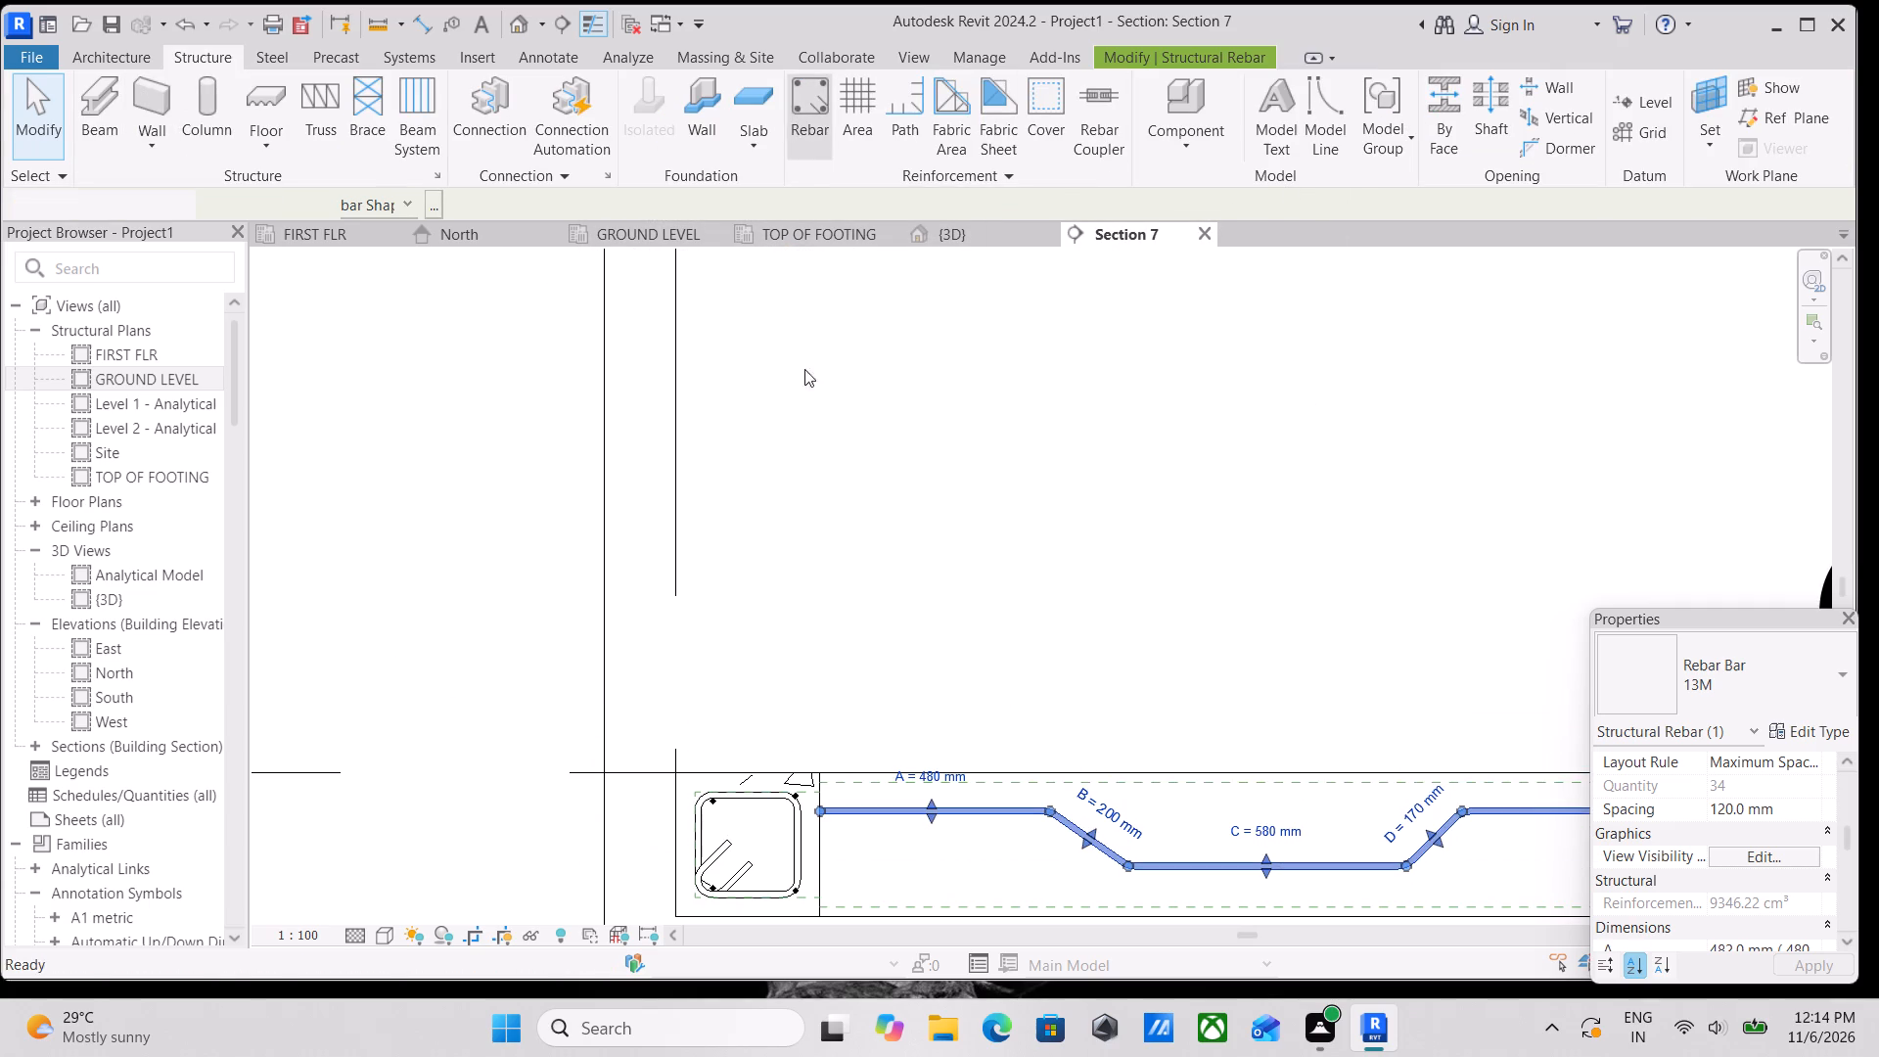
scroll(986, 590, "down", 1)
middle_click_drag(988, 579, 997, 413)
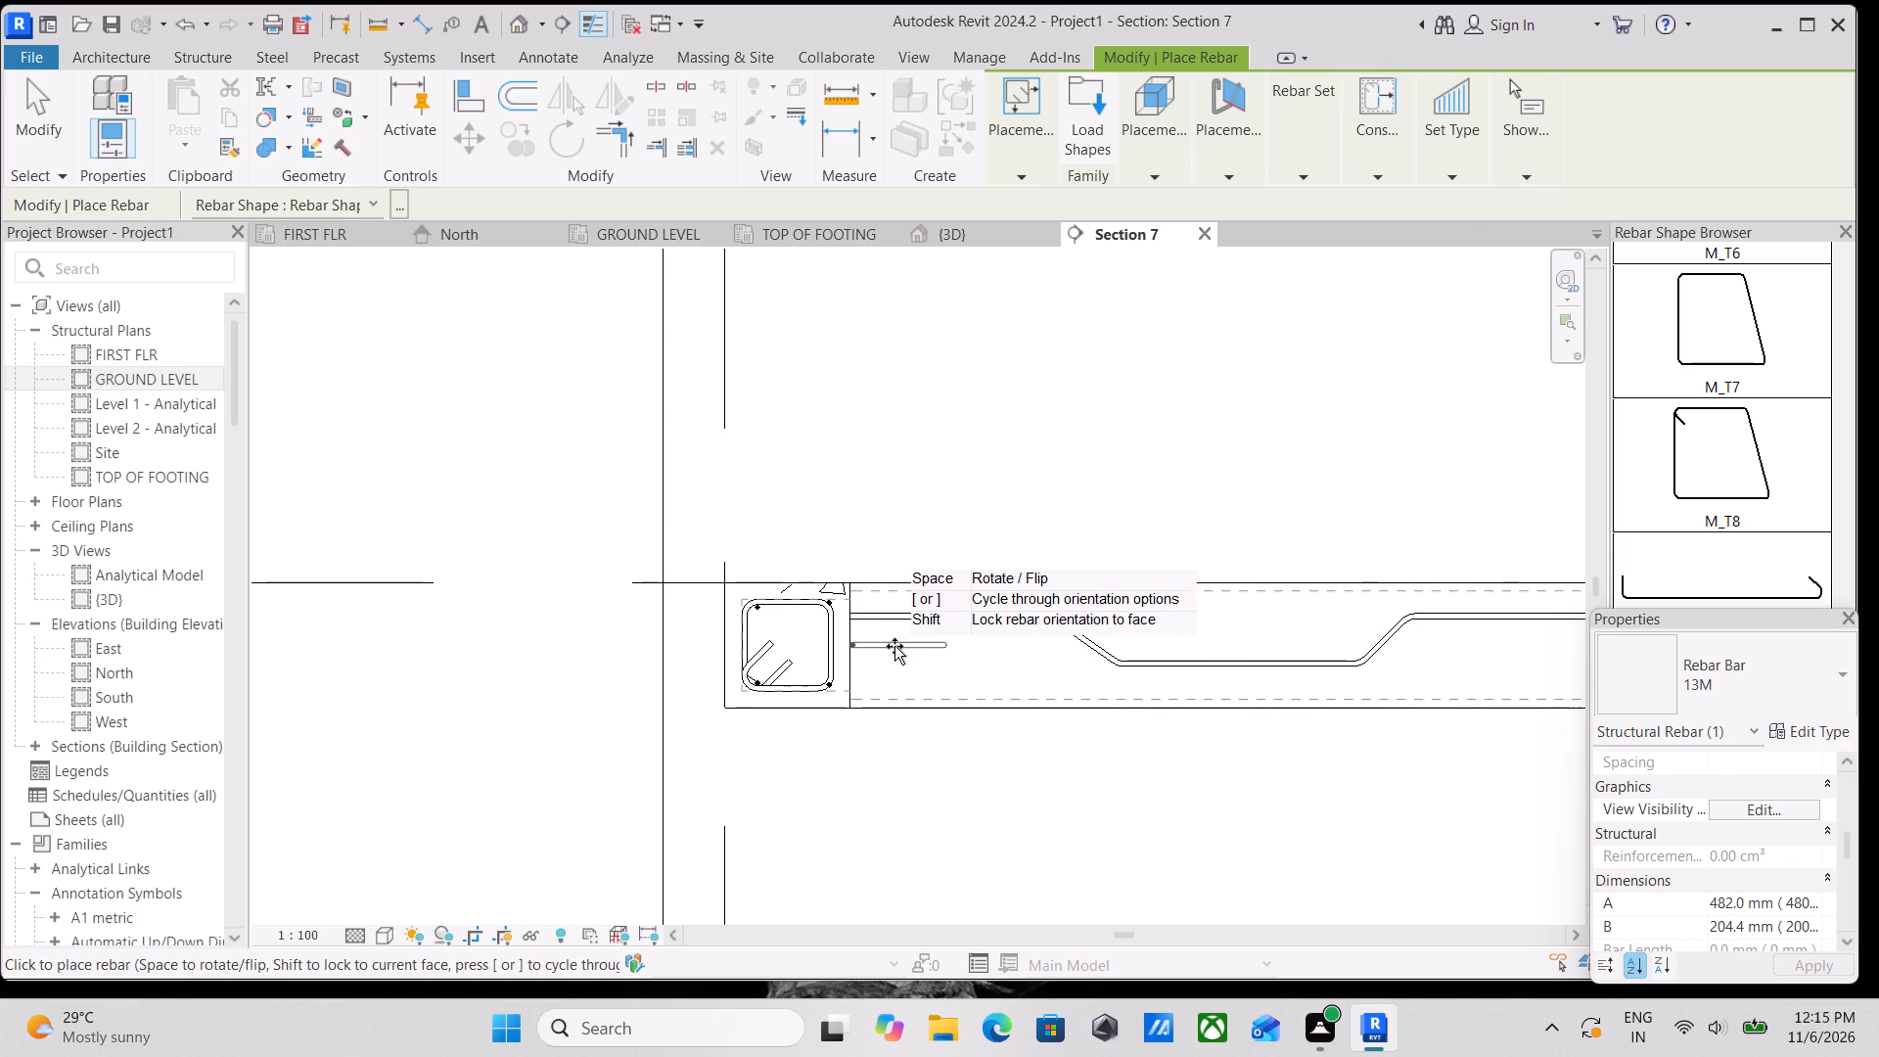
left_click(1223, 173)
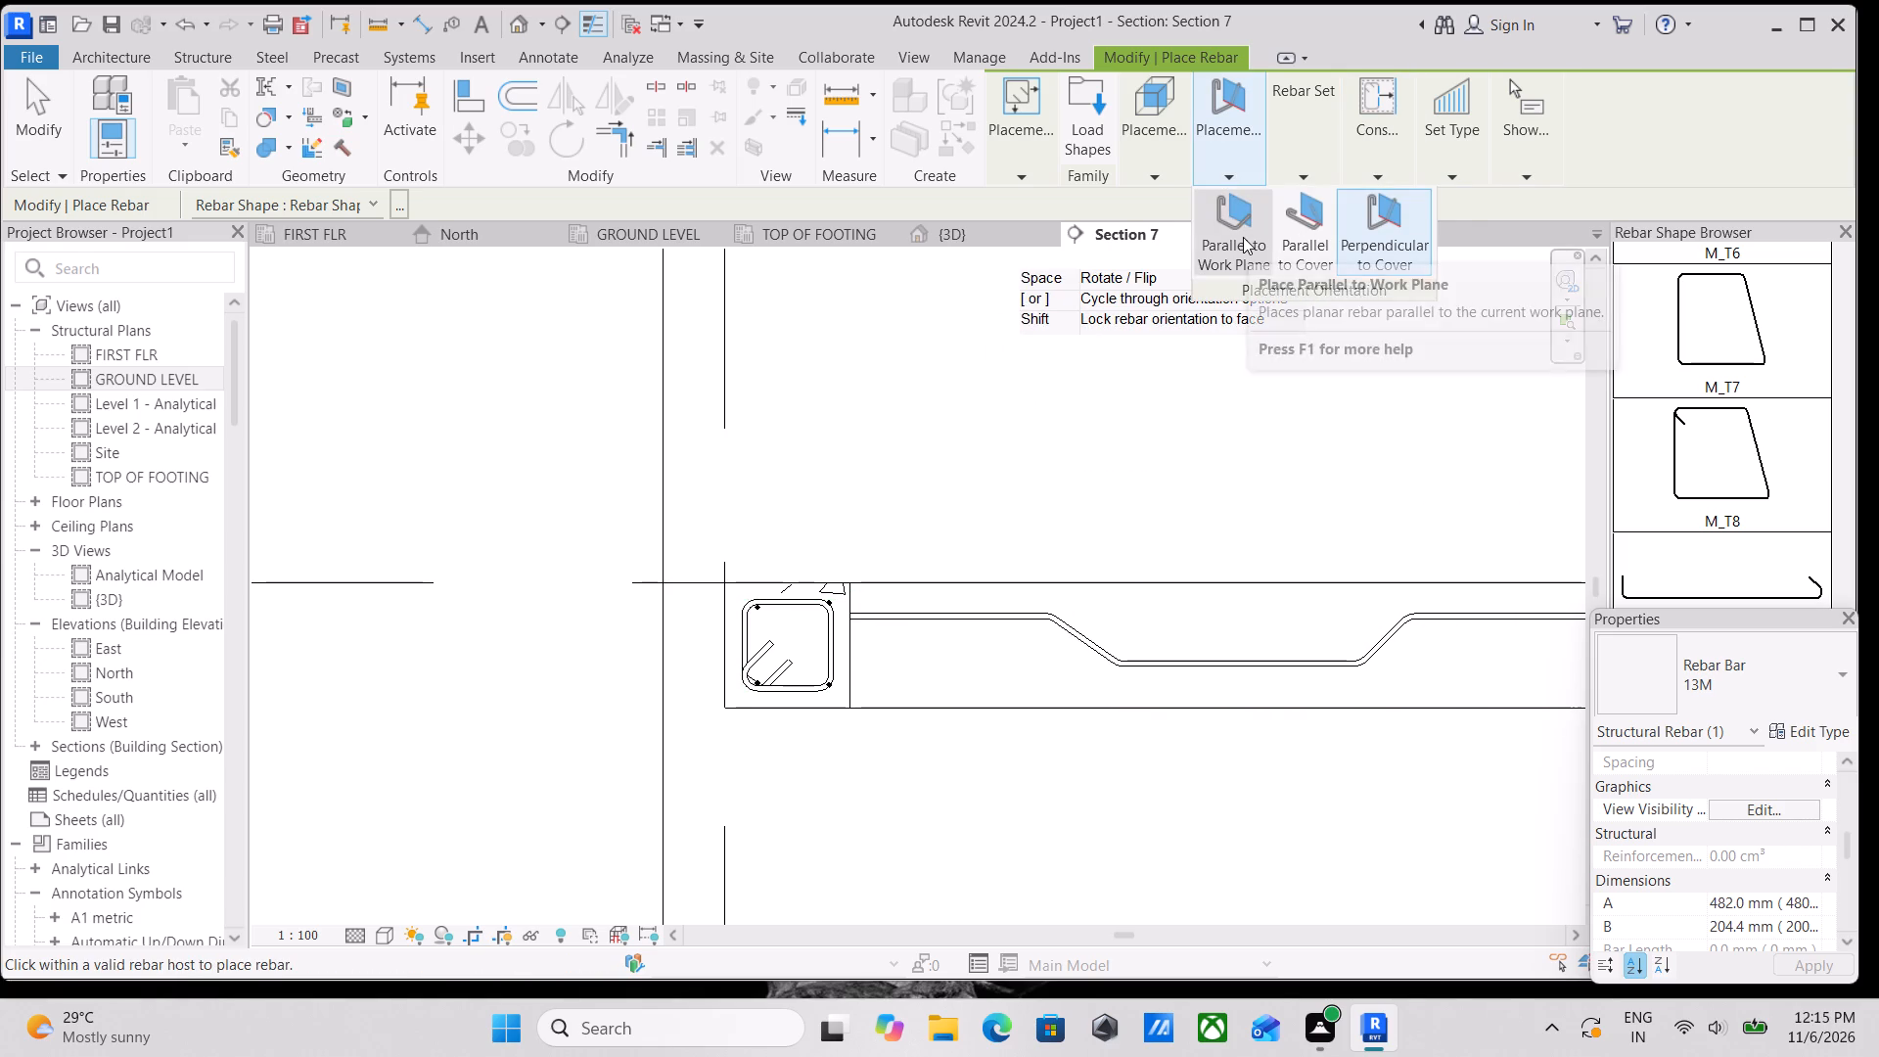
left_click(1243, 237)
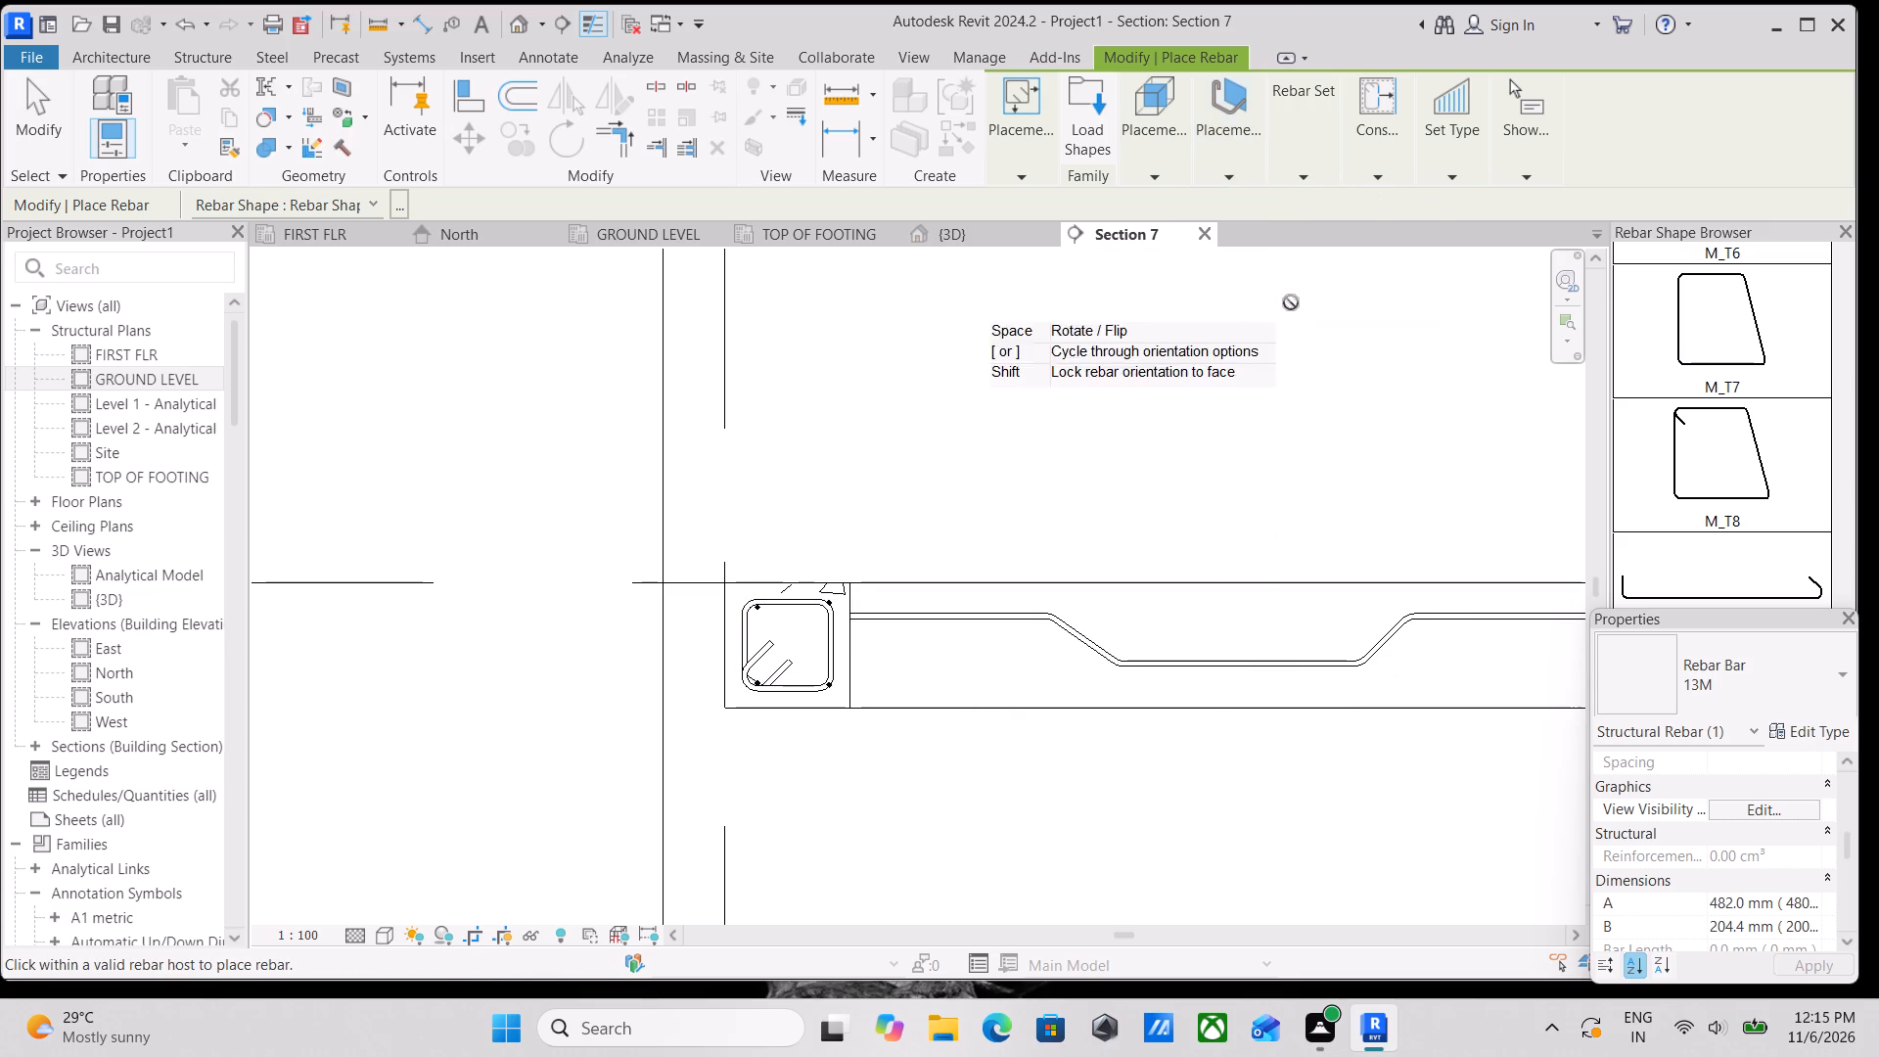
scroll(1777, 427, "up", 16)
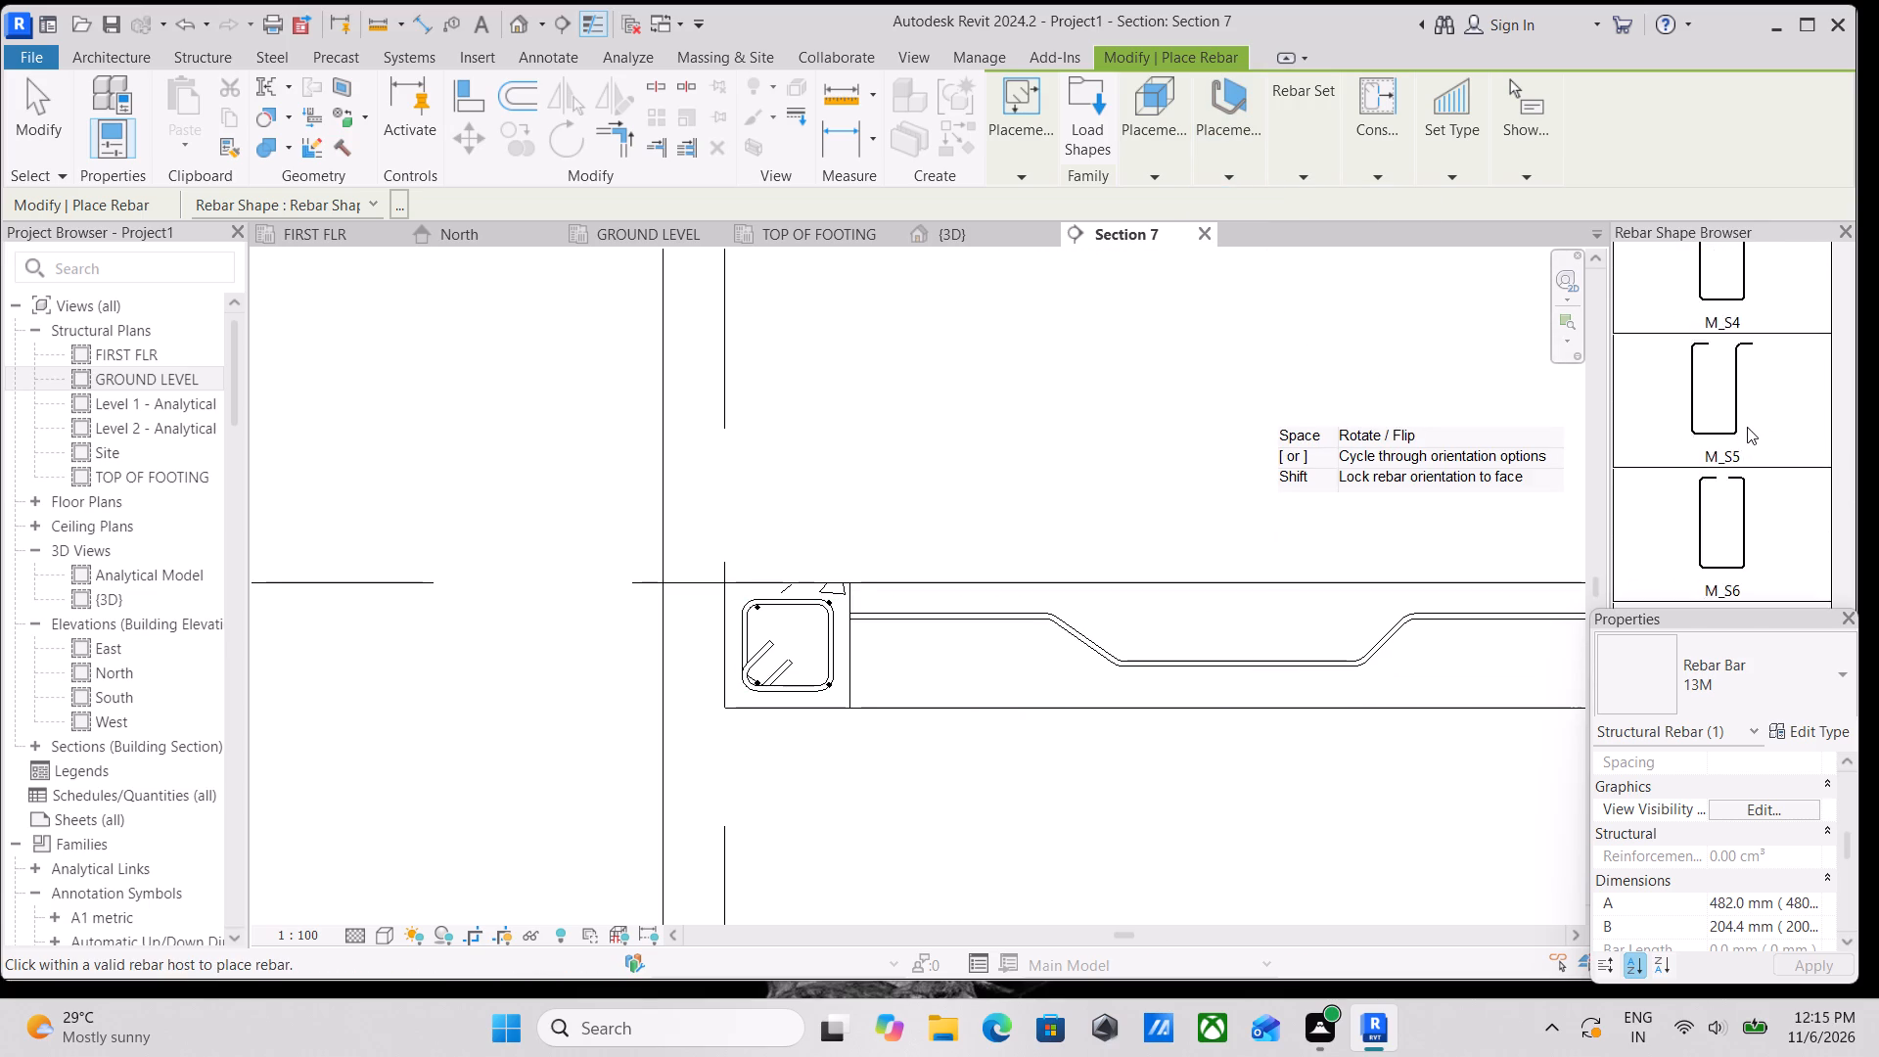
scroll(1747, 427, "up", 20)
scroll(1747, 427, "up", 3)
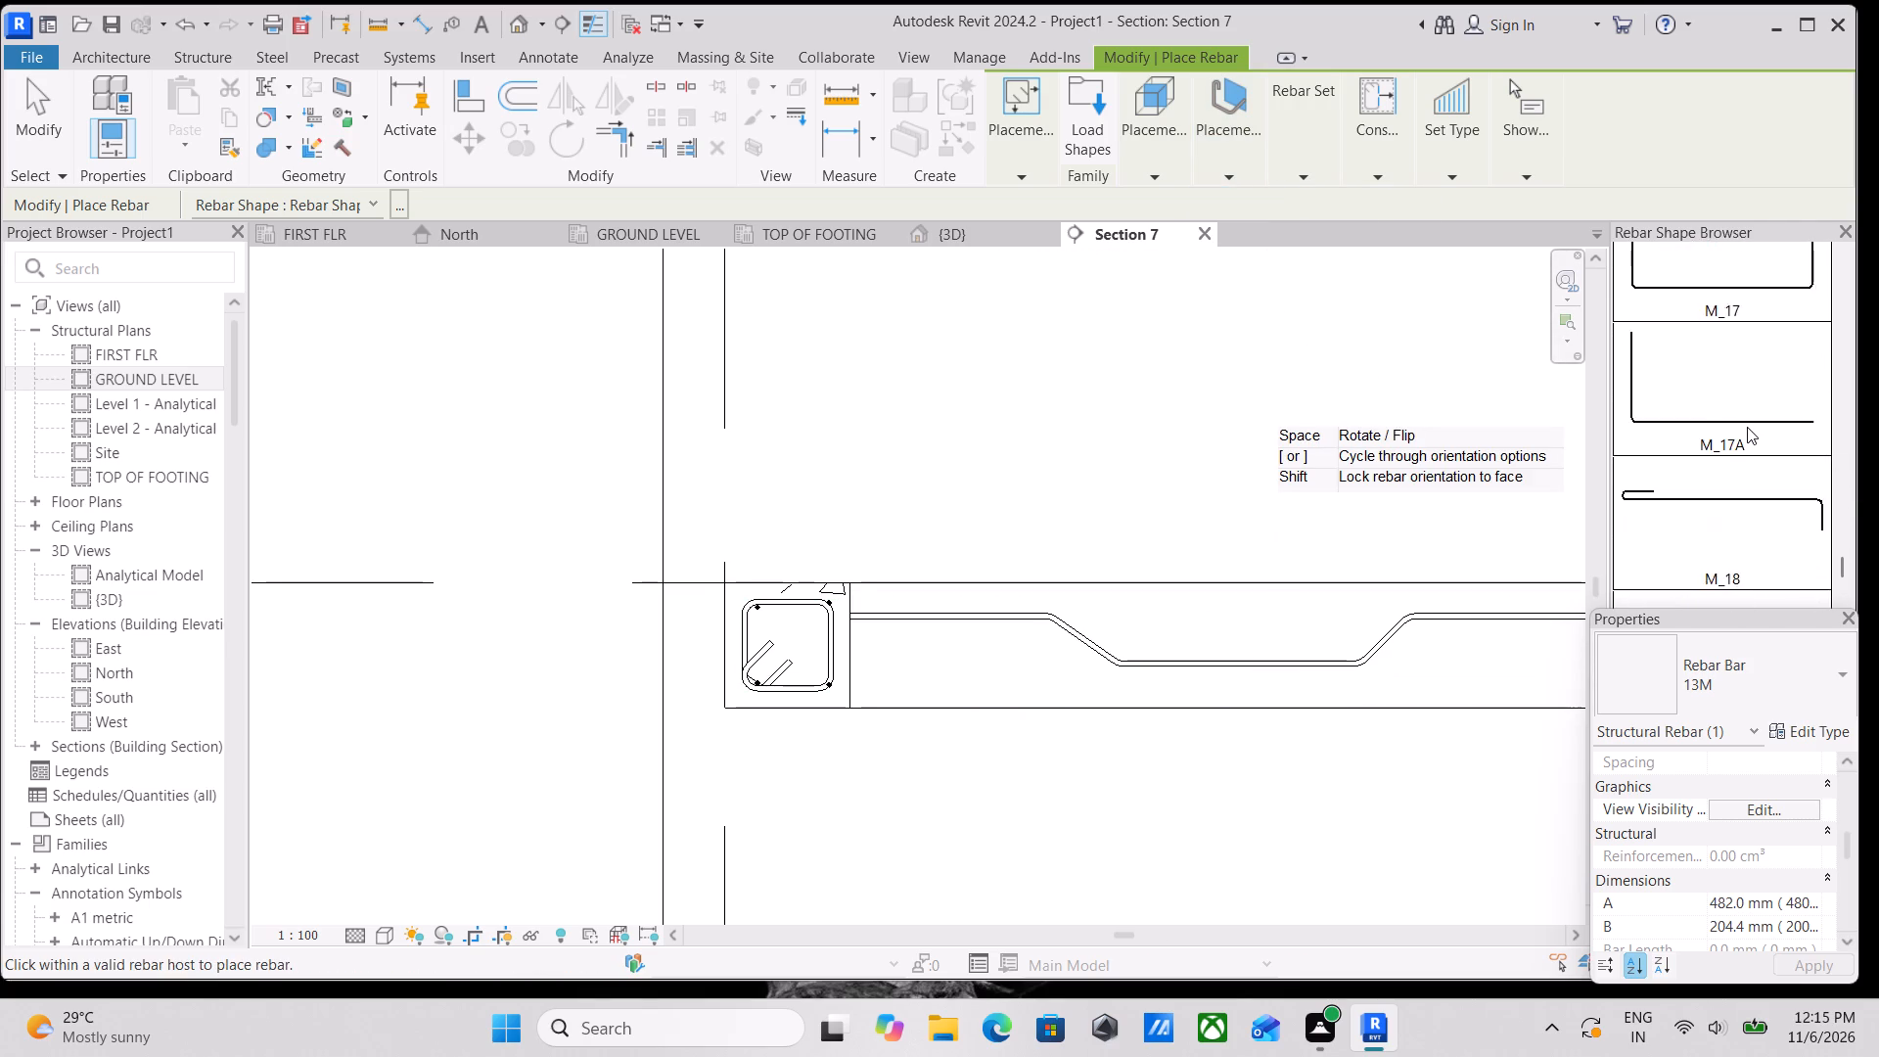
scroll(1747, 427, "down", 1)
scroll(1747, 427, "up", 20)
scroll(1747, 427, "up", 8)
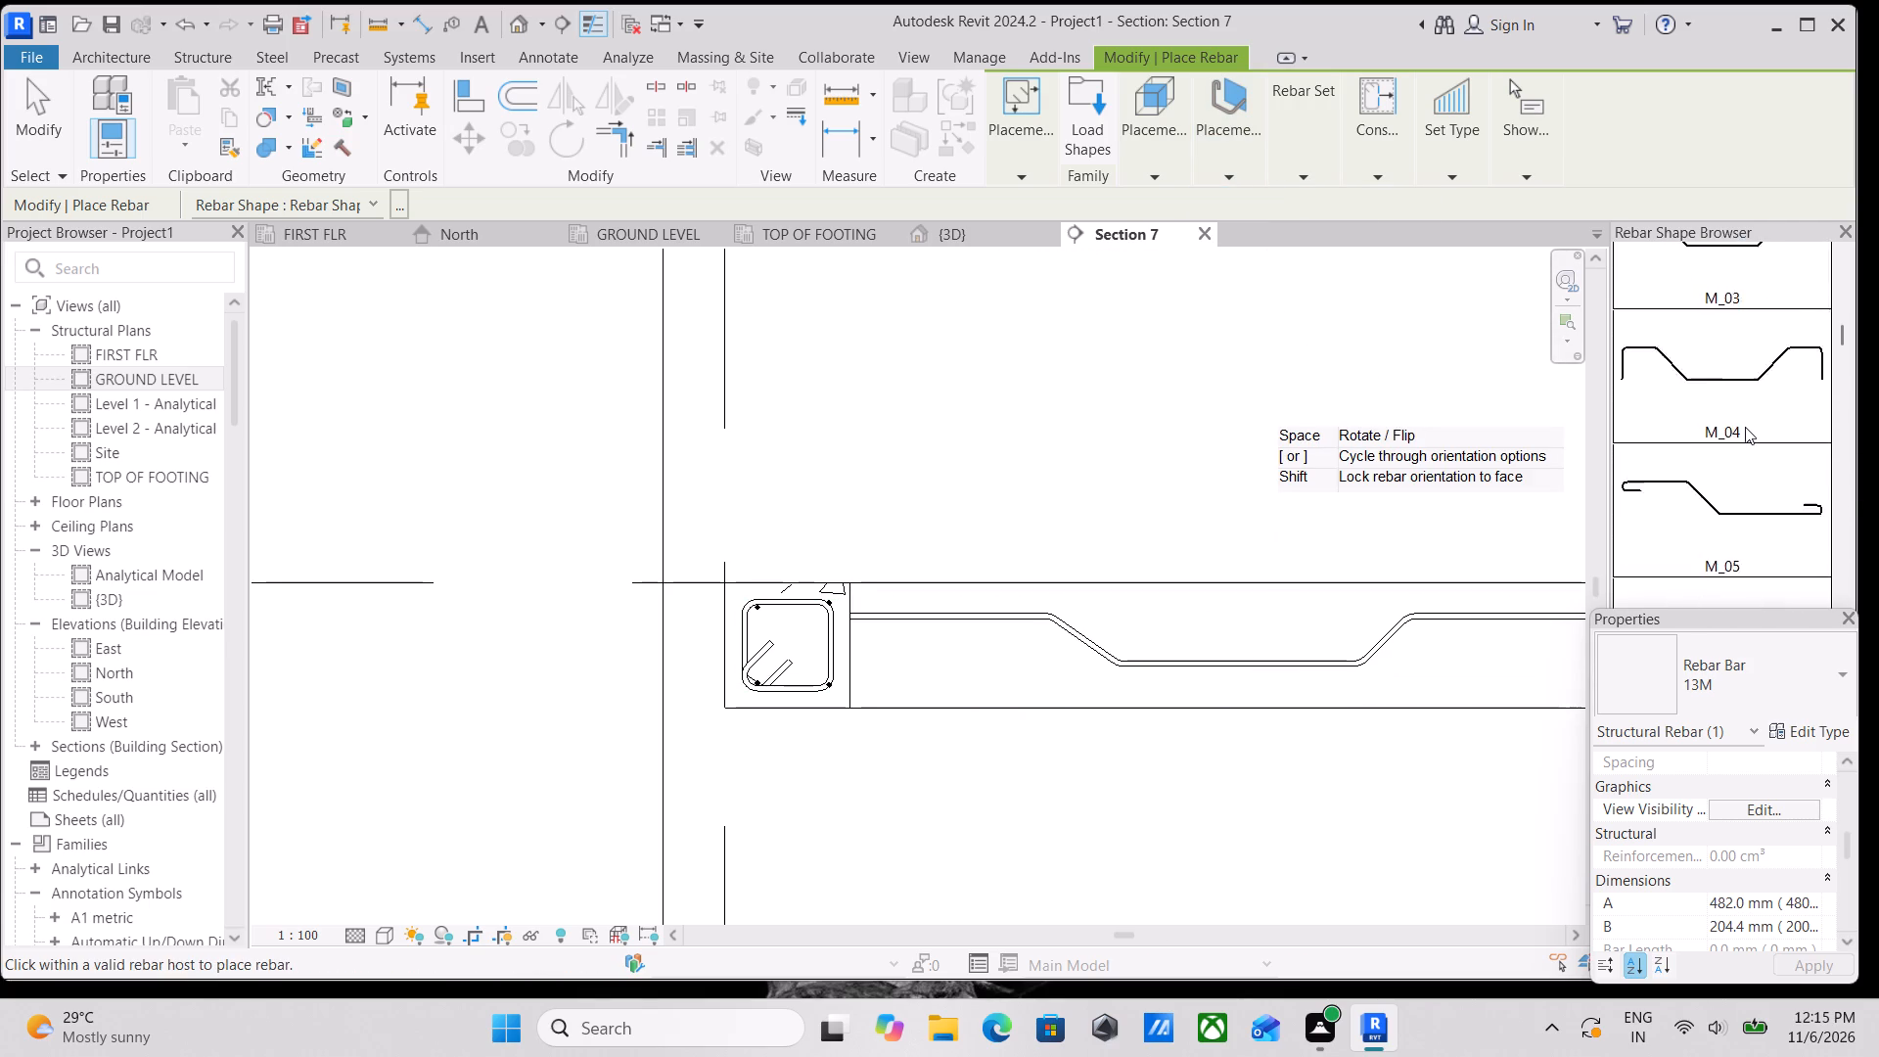
scroll(1745, 427, "up", 2)
scroll(1745, 427, "down", 1)
scroll(1745, 427, "up", 10)
scroll(1745, 427, "down", 1)
scroll(1745, 427, "up", 1)
left_click(1740, 331)
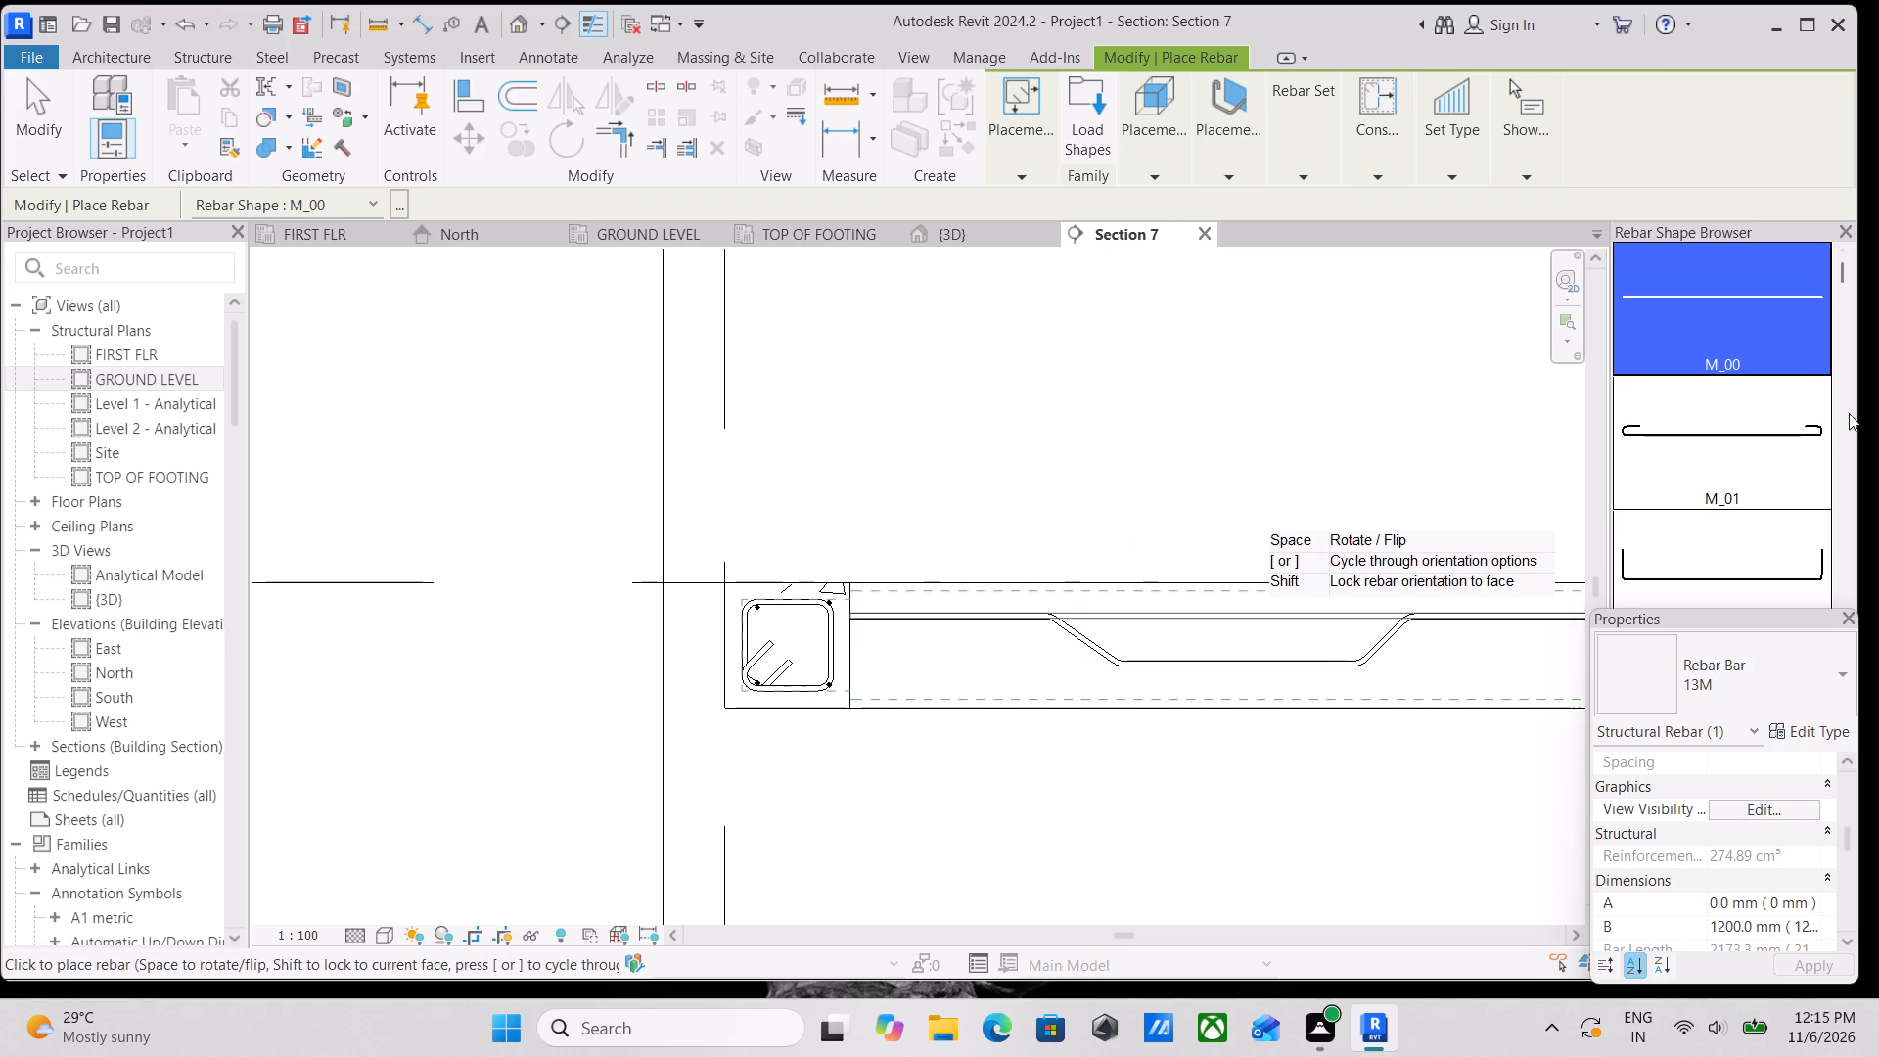
Look through the available rebar shapes from M_00 to the M_S and M_T series.
scroll(1836, 372, "up", 7)
scroll(1775, 380, "down", 16)
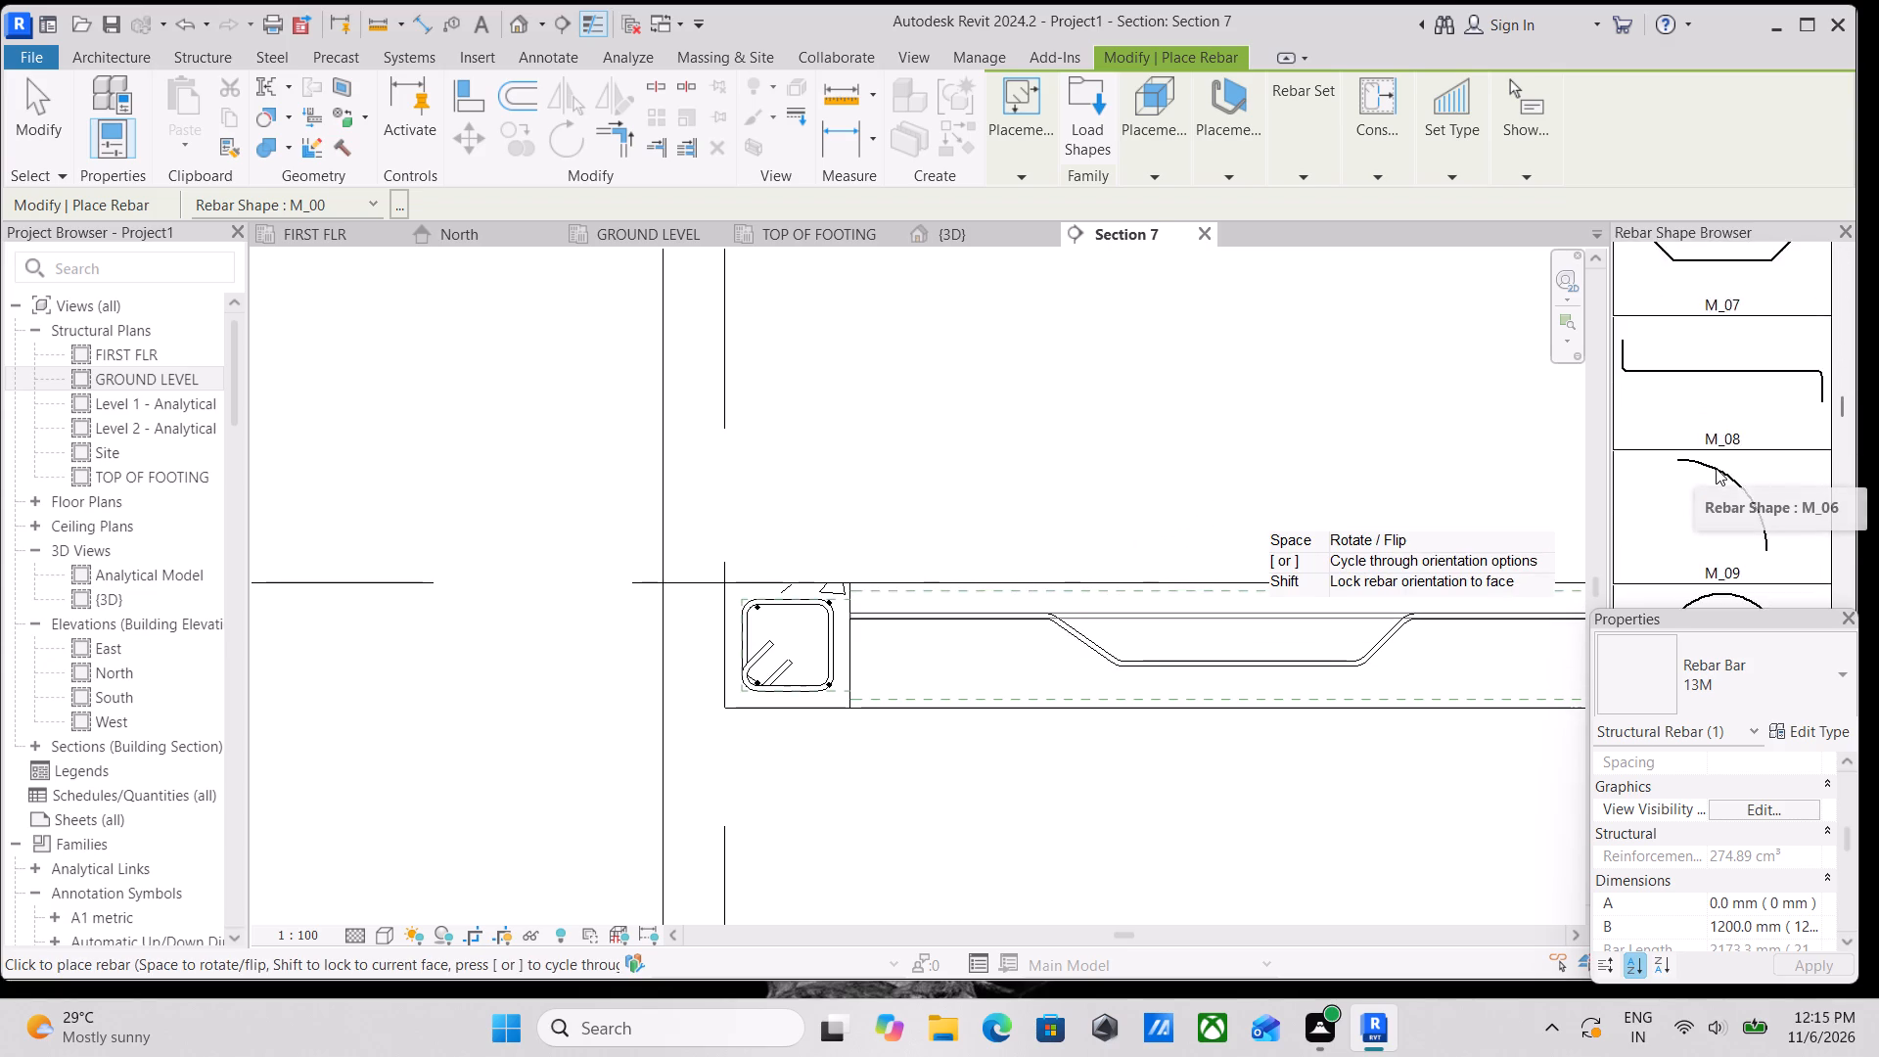
scroll(1716, 468, "down", 20)
scroll(1716, 468, "down", 20)
scroll(1716, 468, "down", 1)
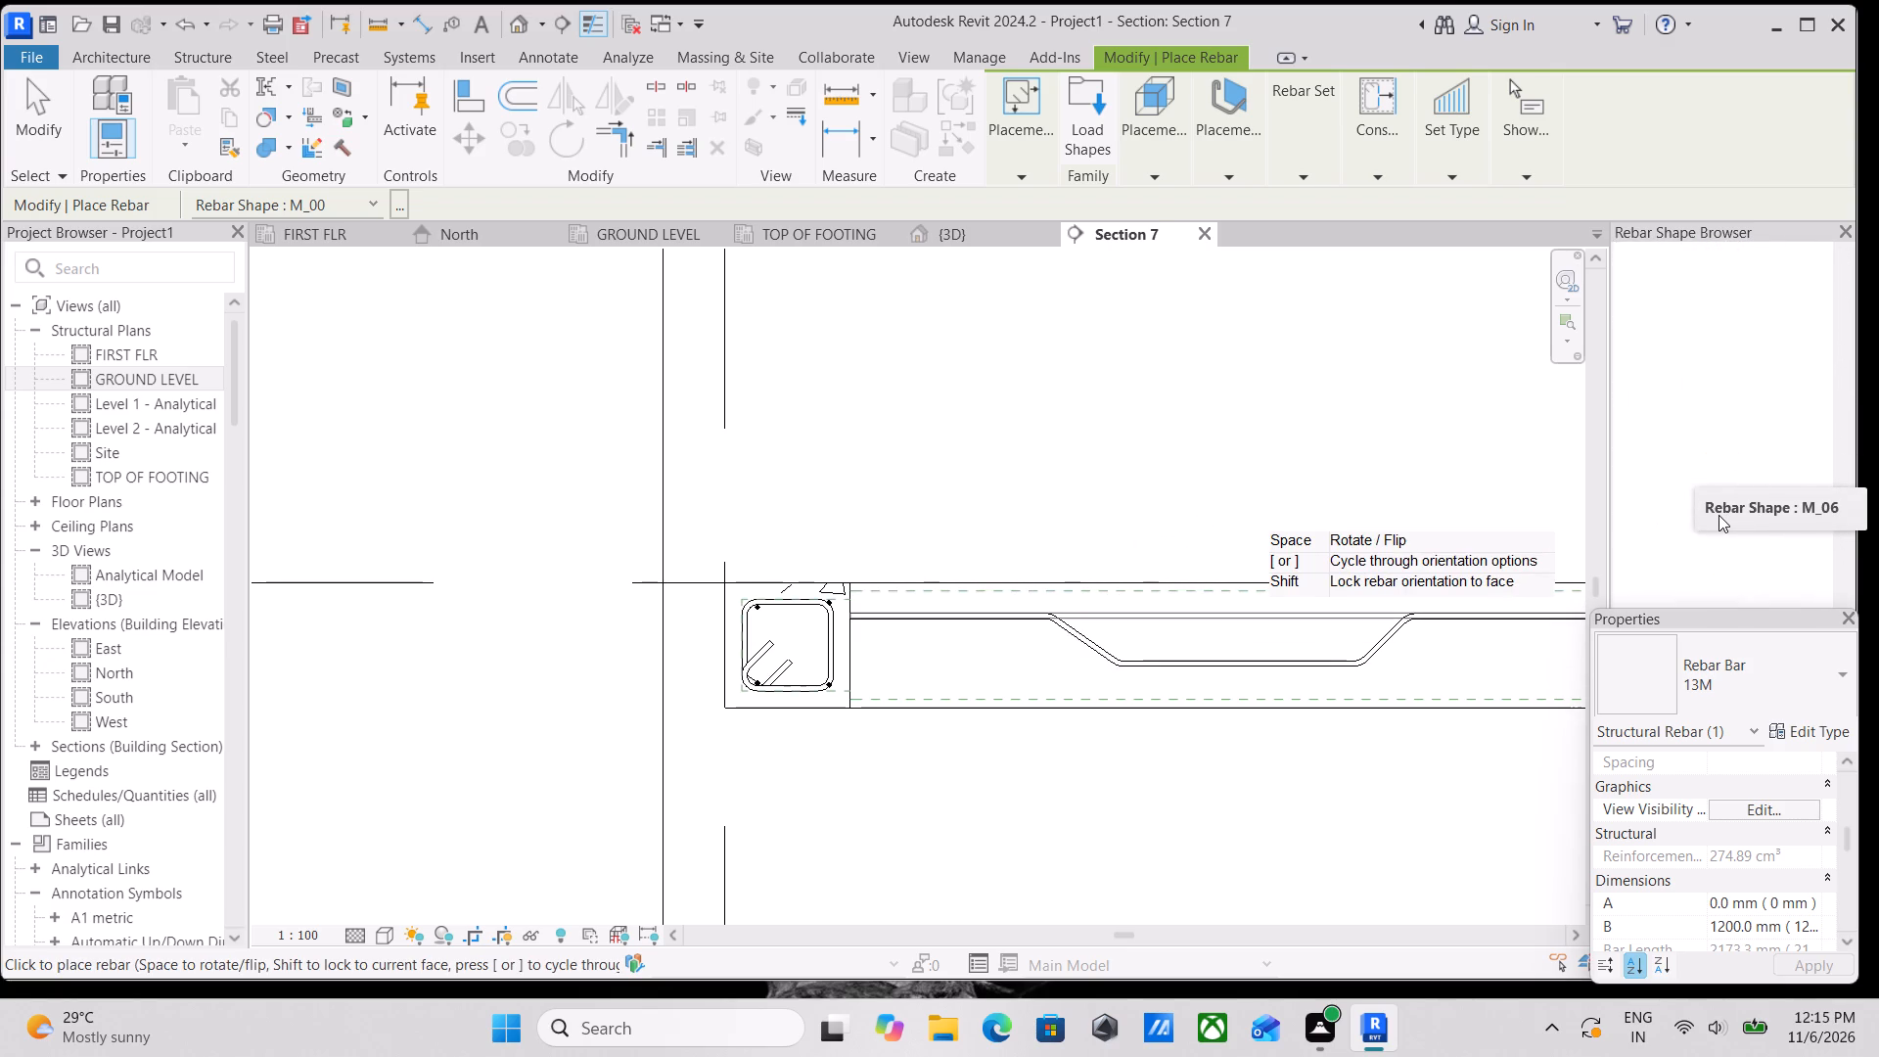
scroll(1719, 515, "down", 9)
scroll(1761, 615, "down", 13)
scroll(1742, 607, "down", 8)
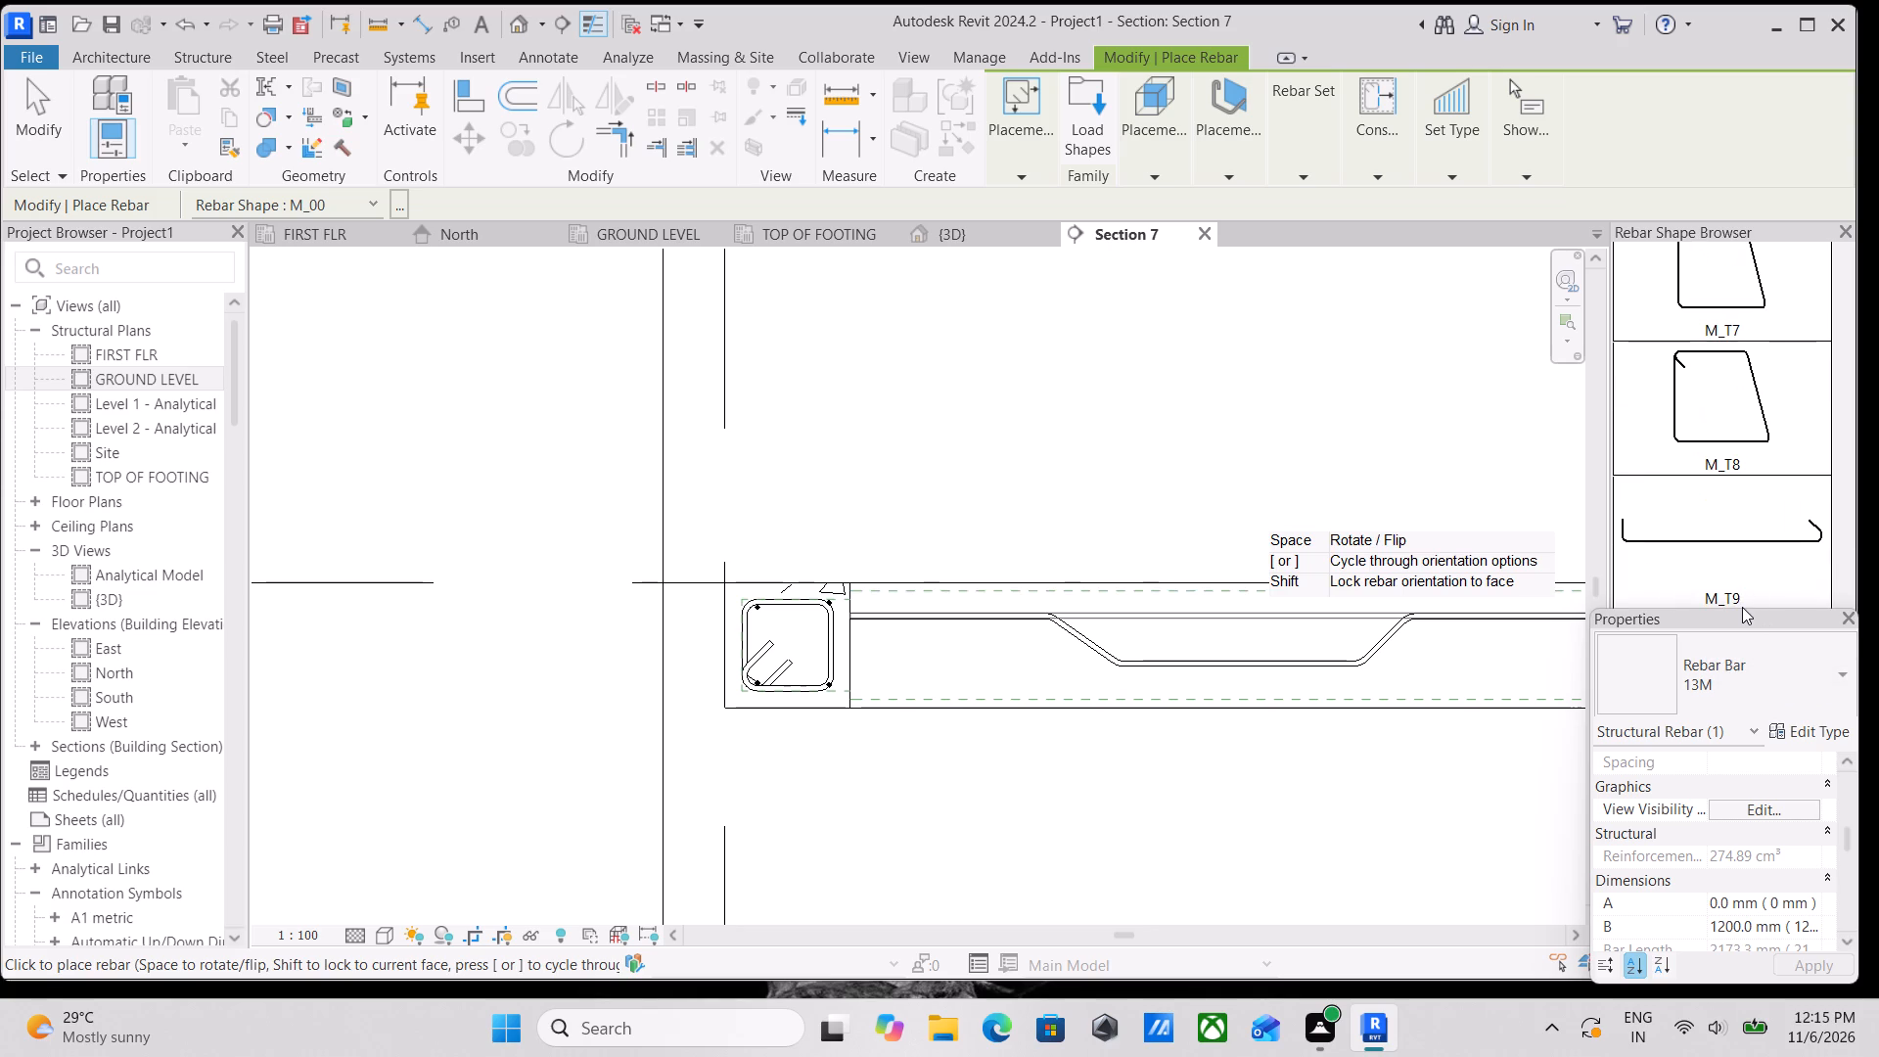
scroll(1742, 607, "down", 10)
scroll(1714, 290, "up", 19)
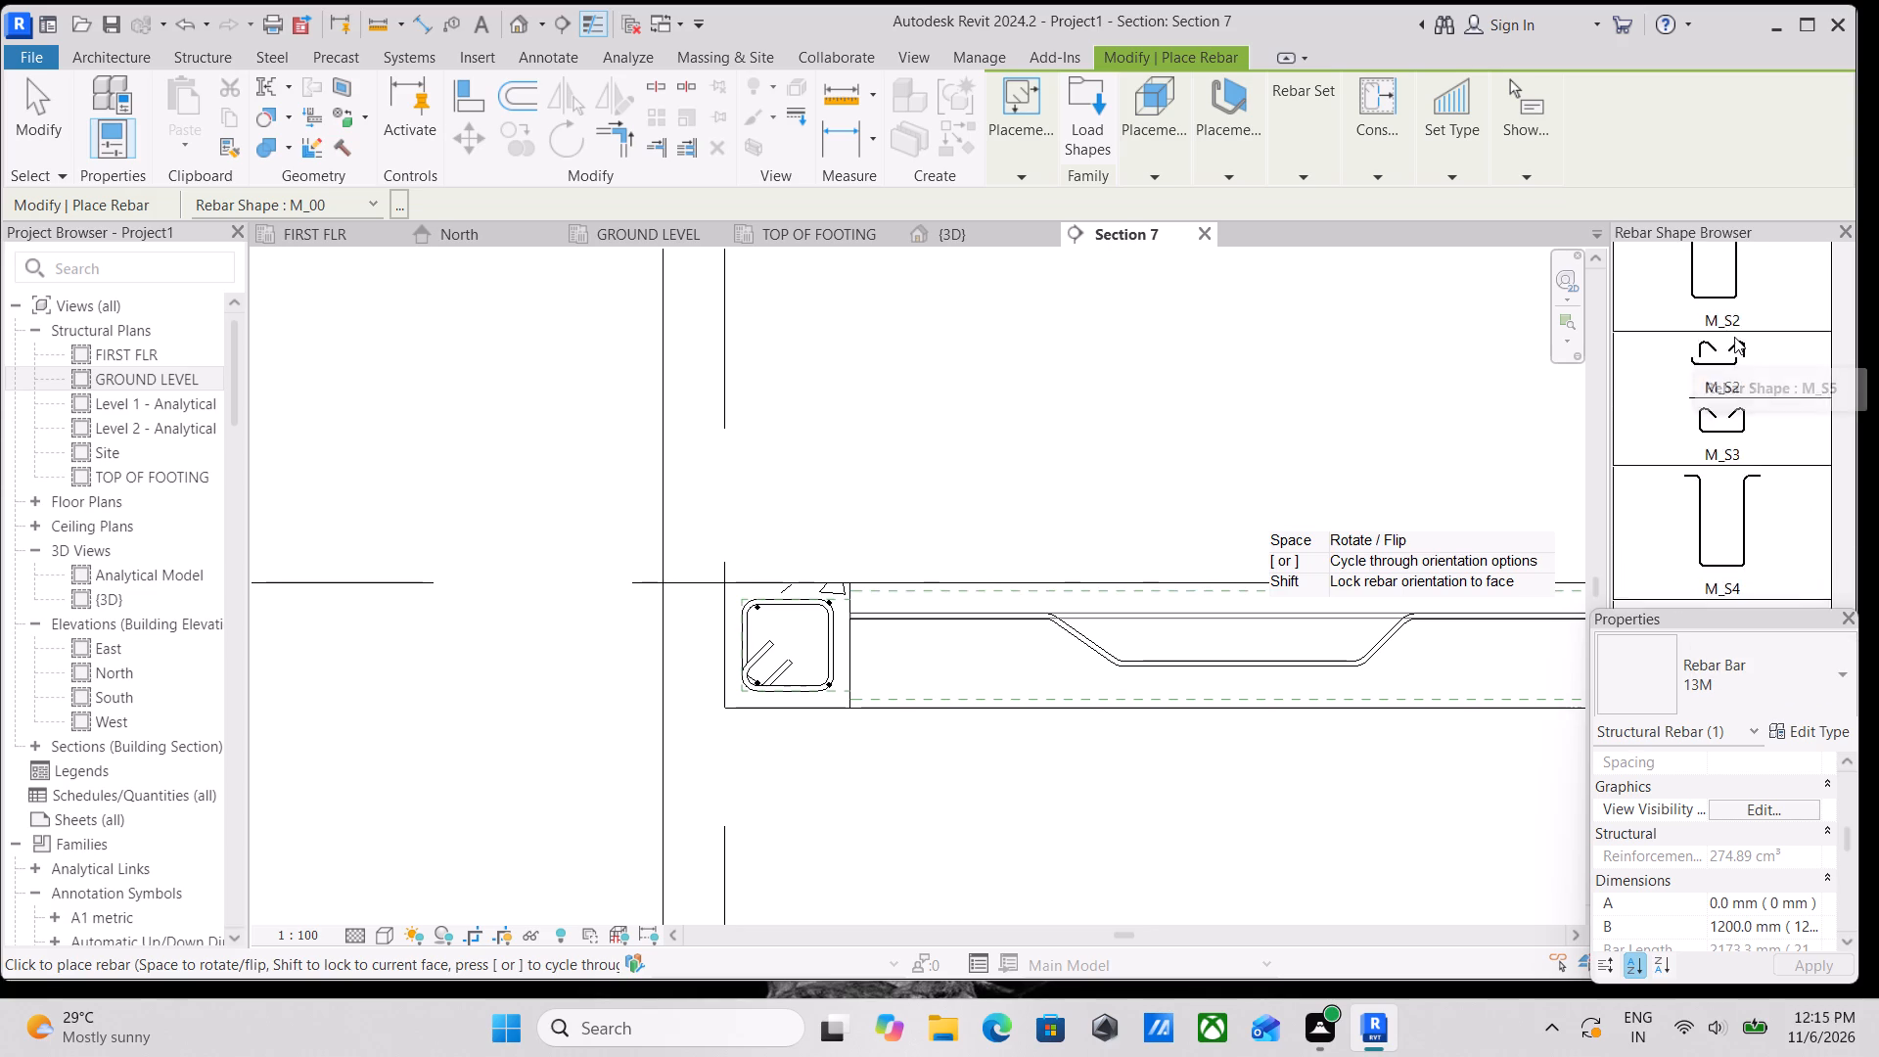
scroll(1734, 337, "up", 20)
scroll(1734, 337, "up", 7)
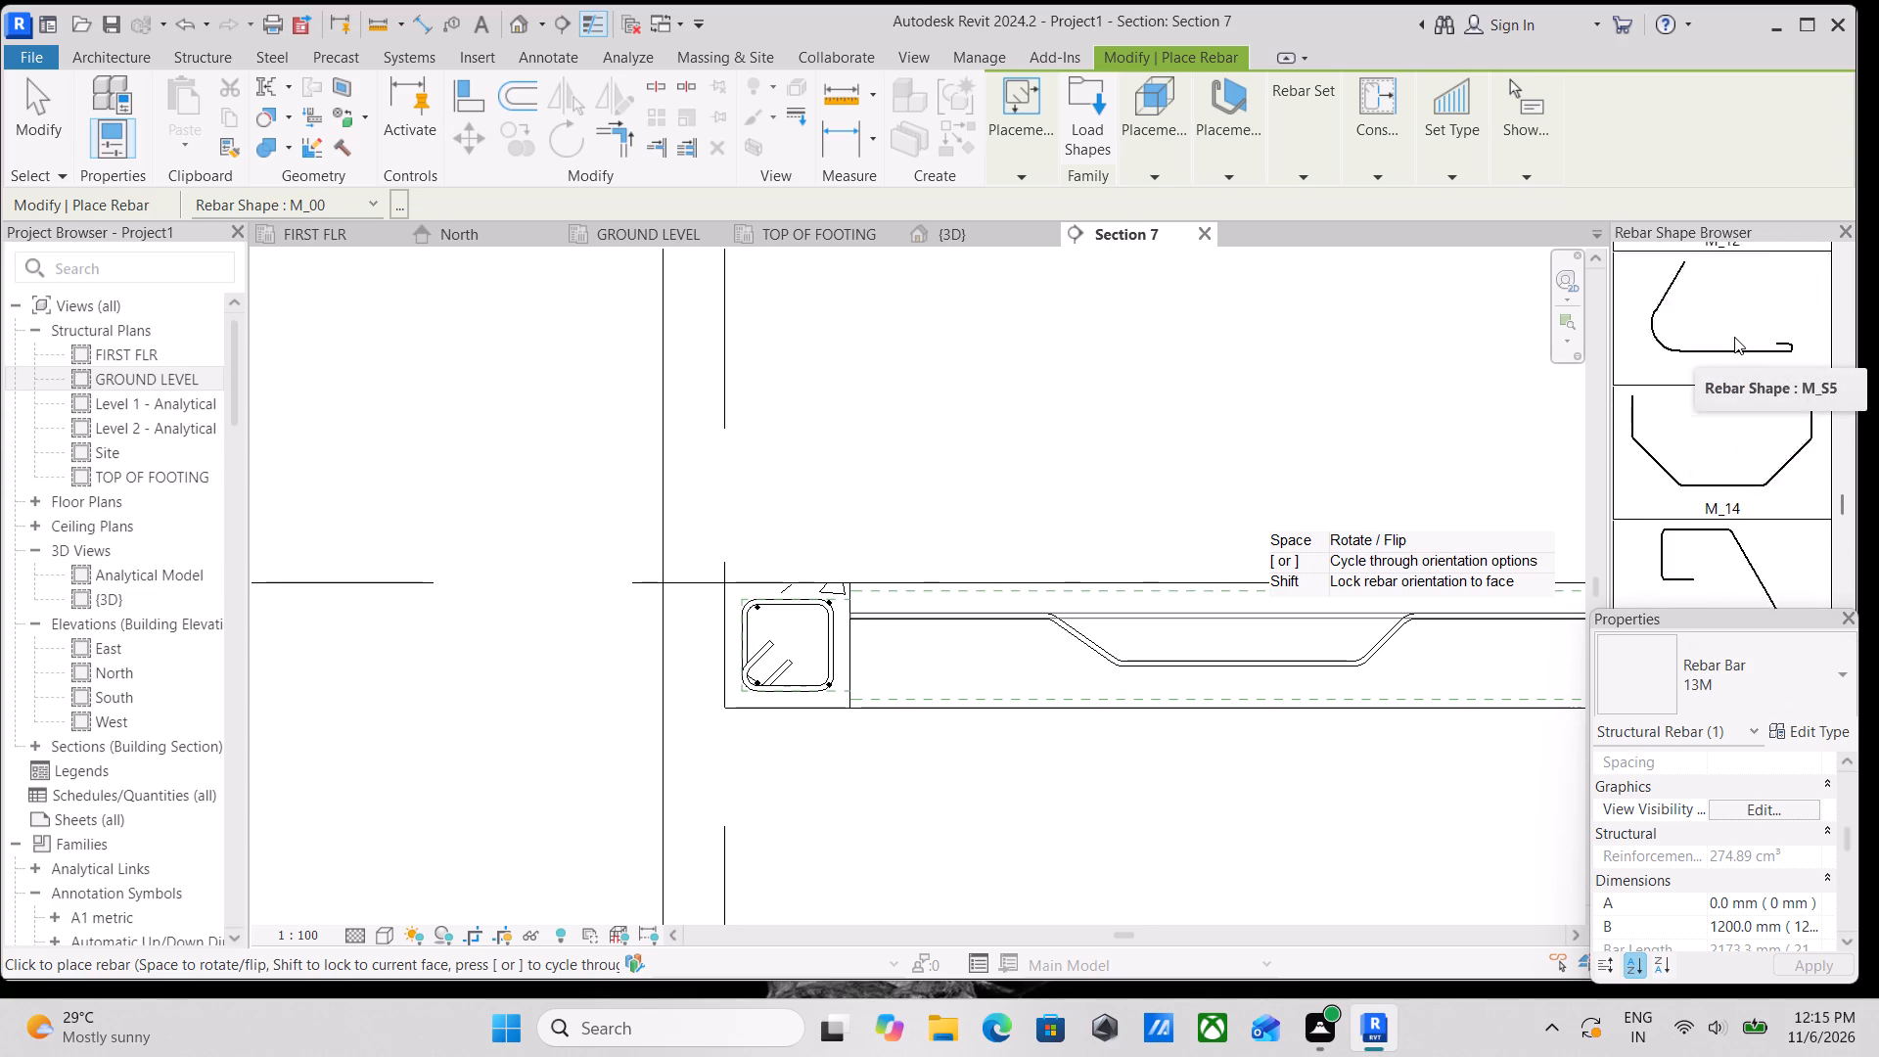
scroll(1734, 337, "up", 14)
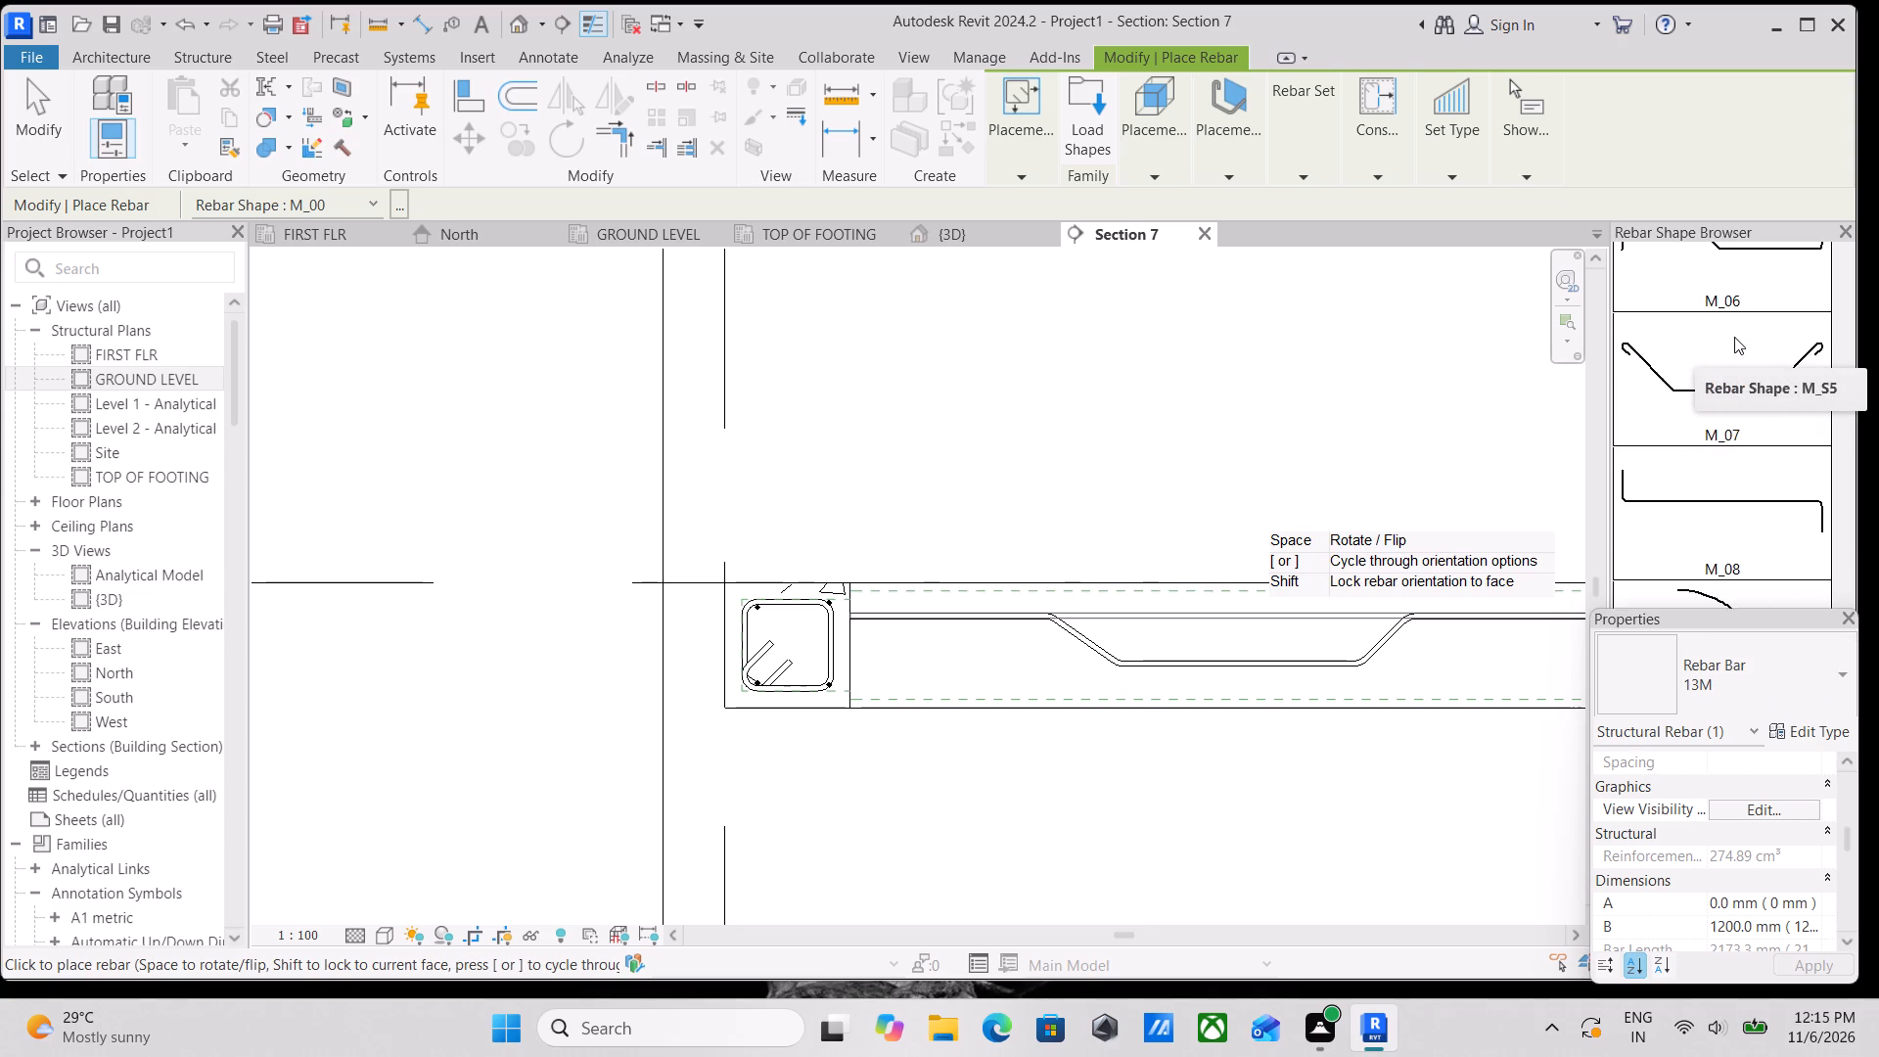
scroll(1734, 337, "up", 18)
Place a straight M_00 13M bar along the bottom cover of the floor slab, below the cranked bar.
left_click(1741, 326)
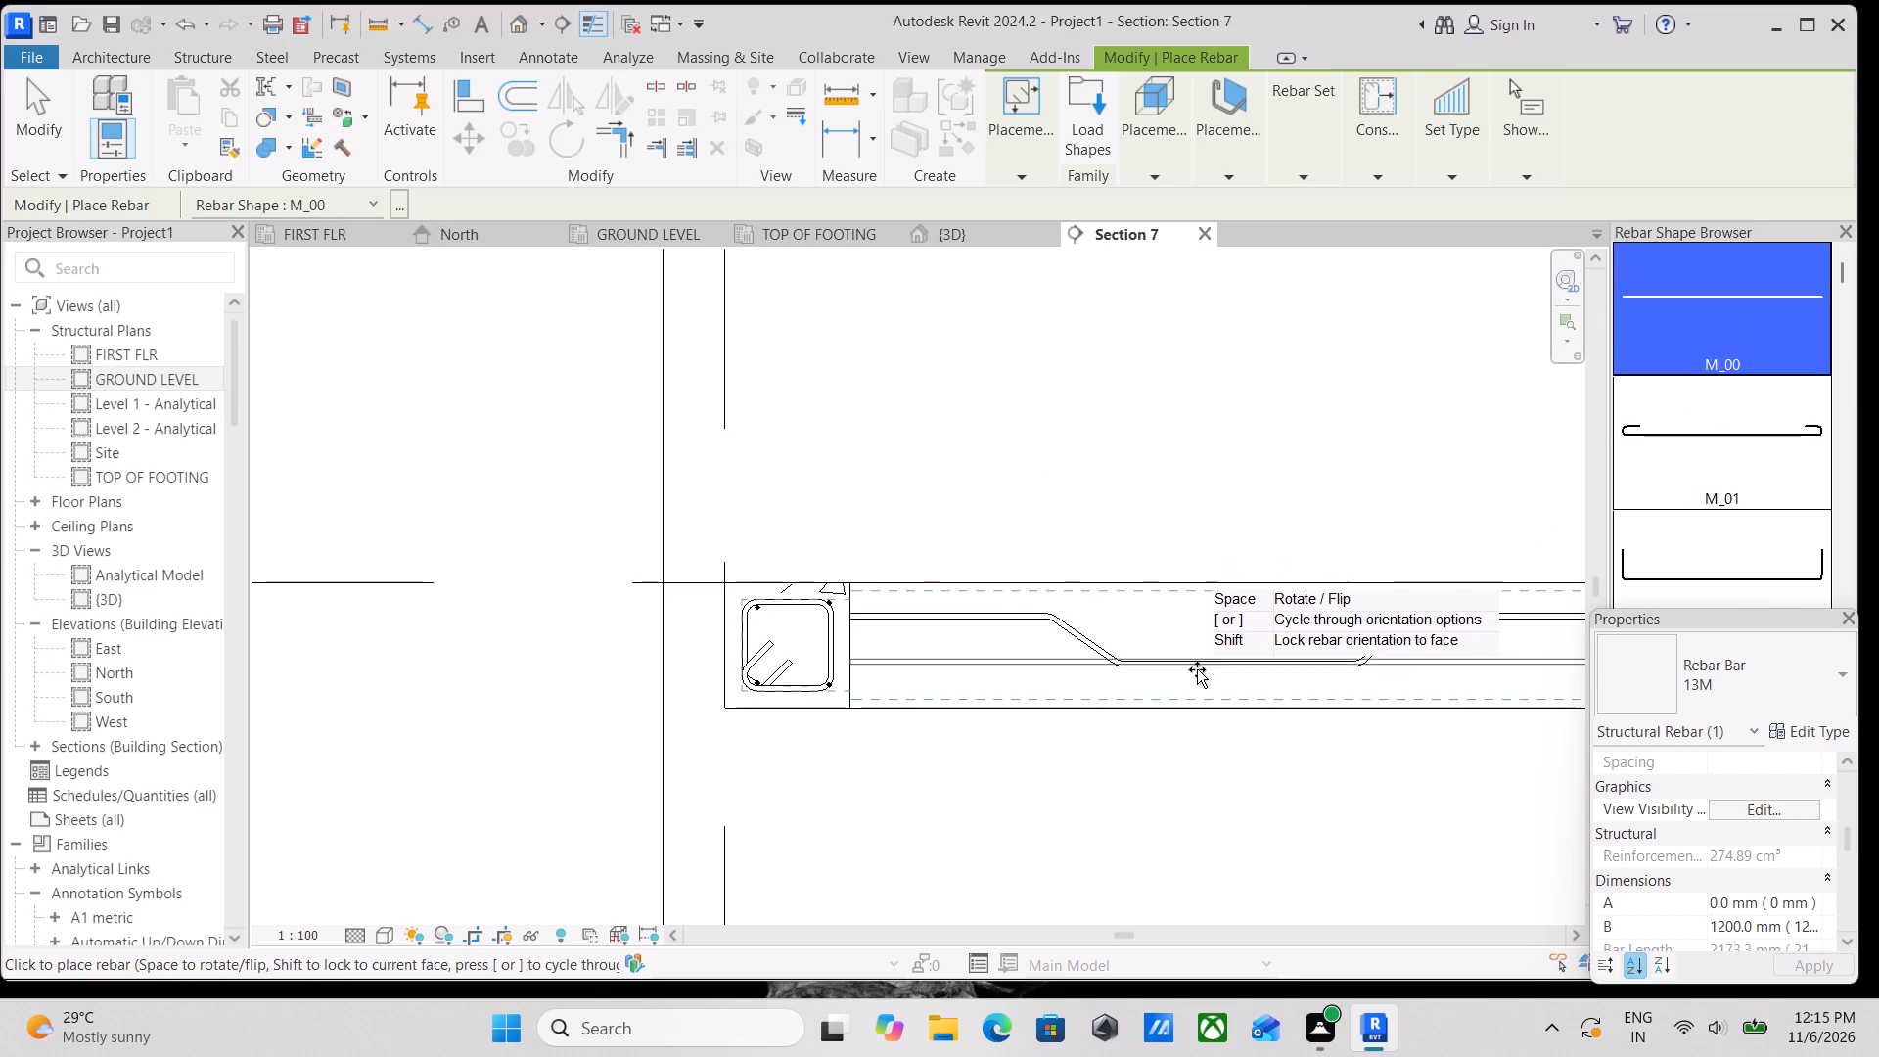
scroll(1209, 690, "up", 2)
middle_click_drag(1209, 669, 1034, 570)
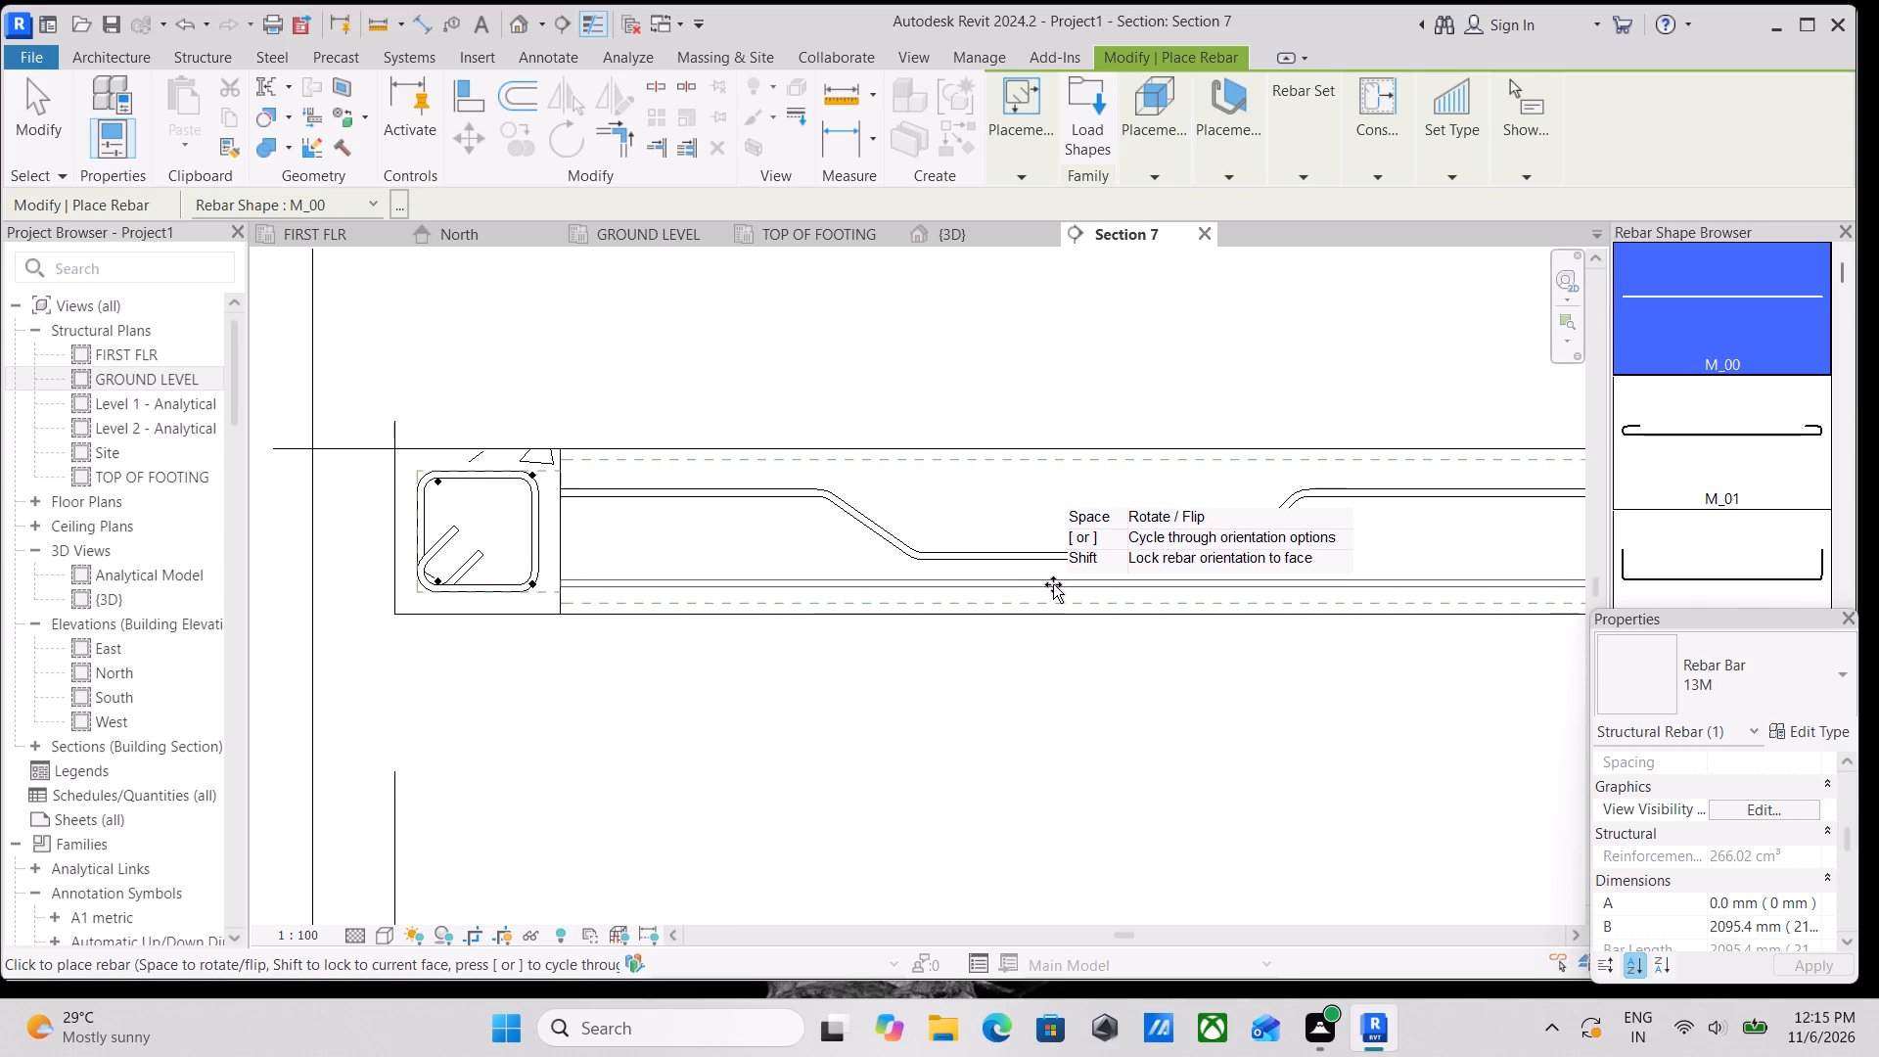
left_click(1058, 586)
Place a second straight M_00 bar along the slab's top cover, above the cranked bar, and leave rebar placement.
scroll(1109, 516, "down", 1)
middle_click_drag(1109, 519, 1060, 605)
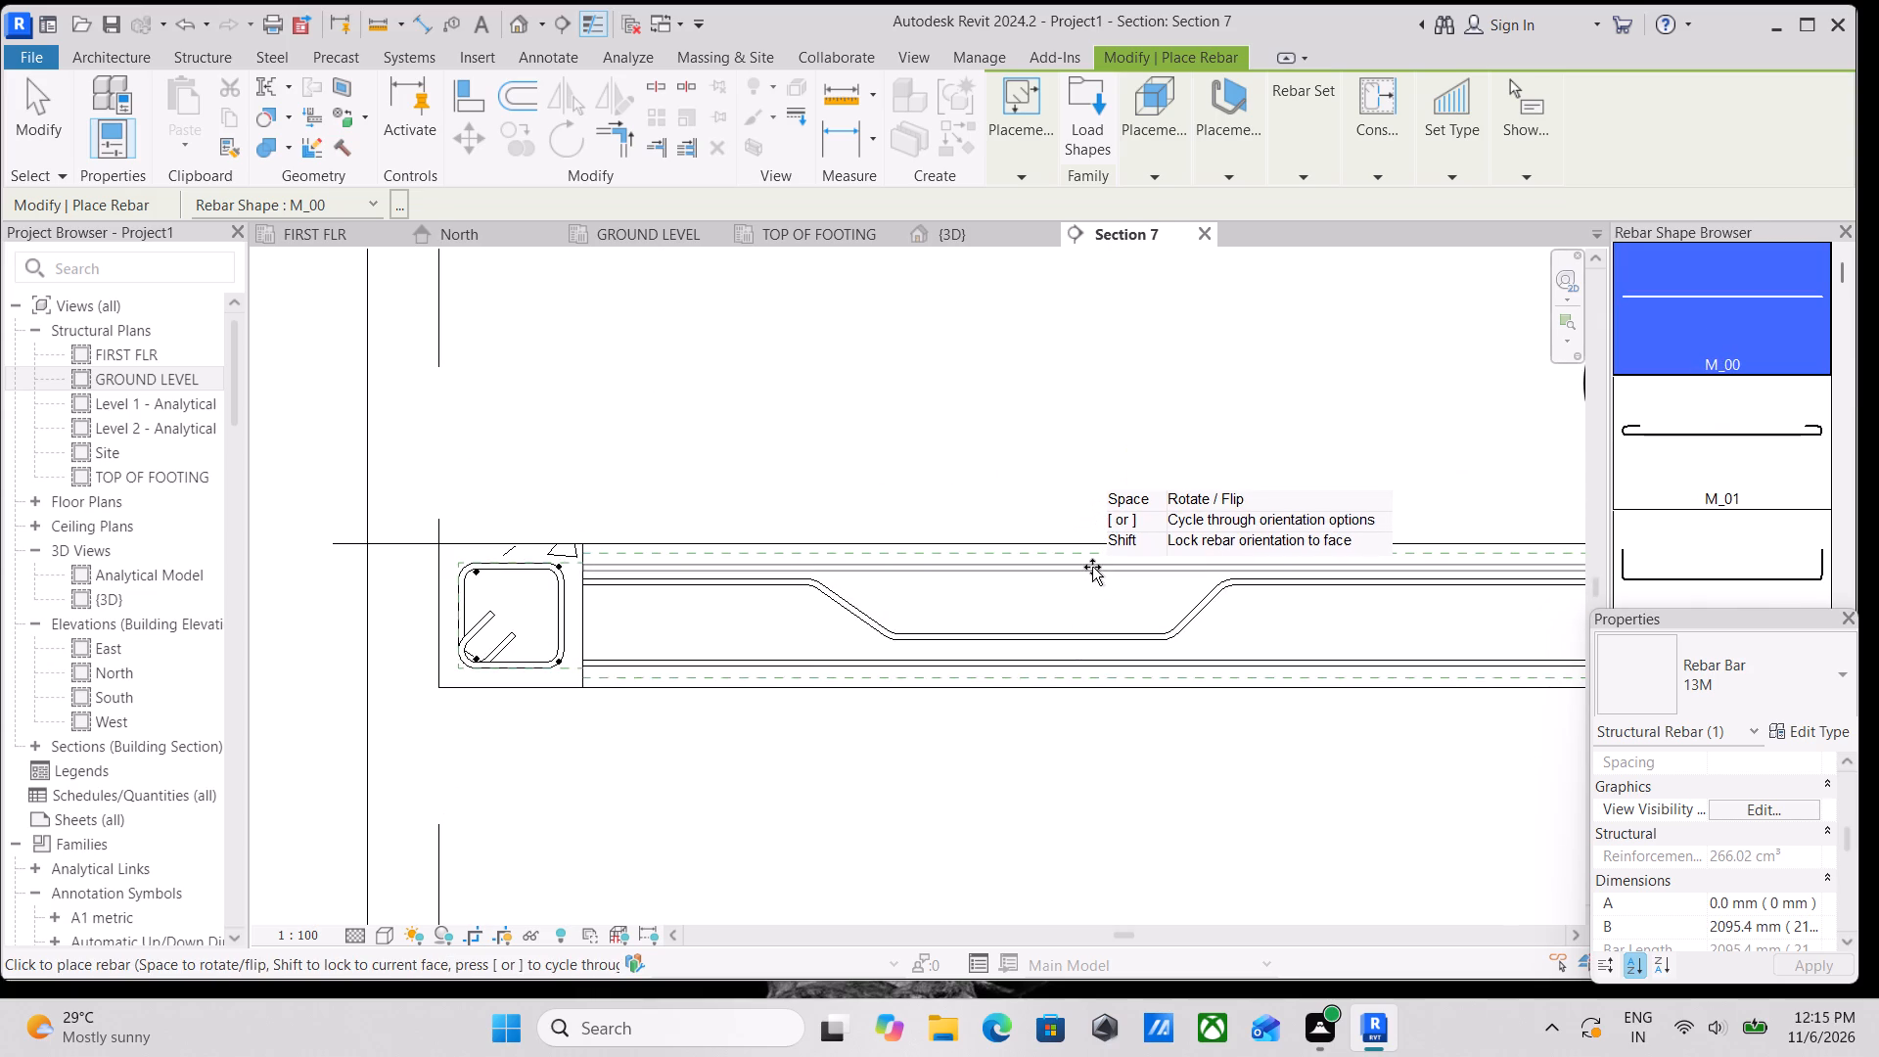
middle_click_drag(1092, 567, 994, 564)
scroll(1009, 573, "up", 2)
middle_click_drag(1011, 573, 978, 587)
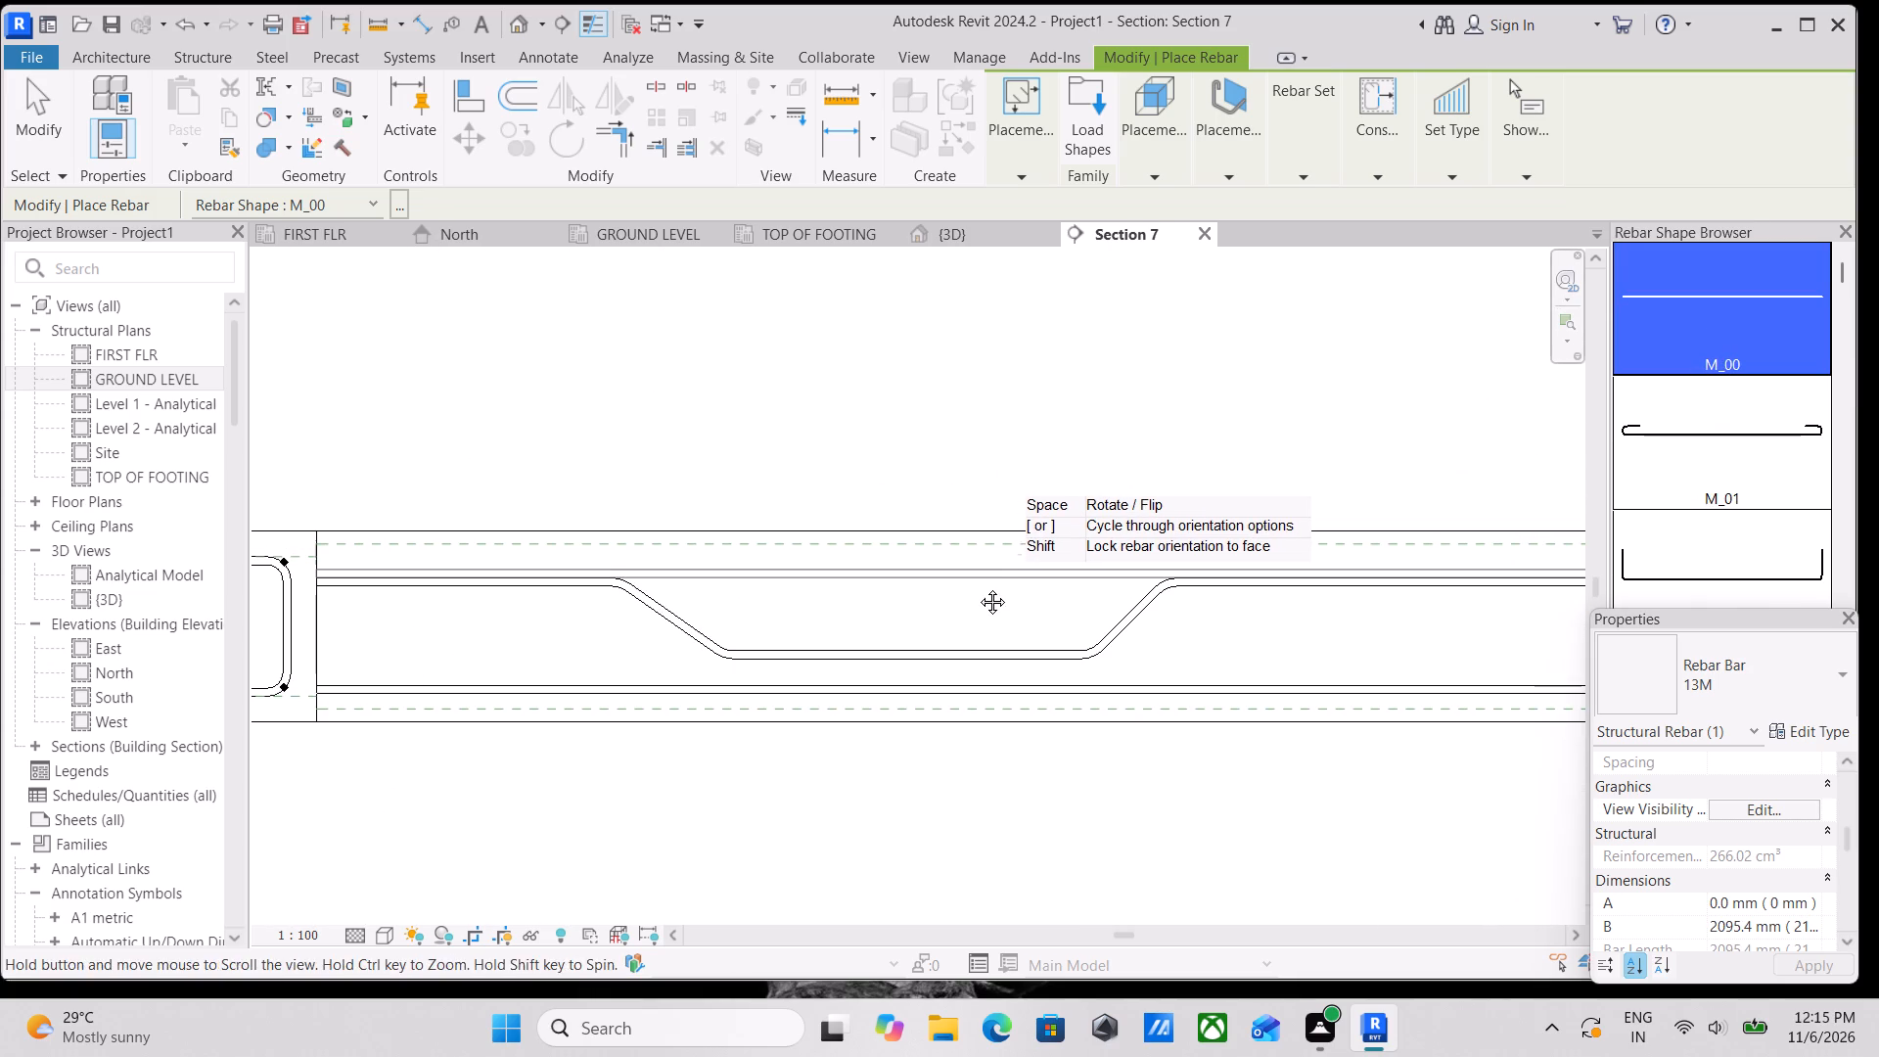
middle_click_drag(978, 587, 959, 601)
left_click(968, 588)
middle_click_drag(930, 583, 1070, 566)
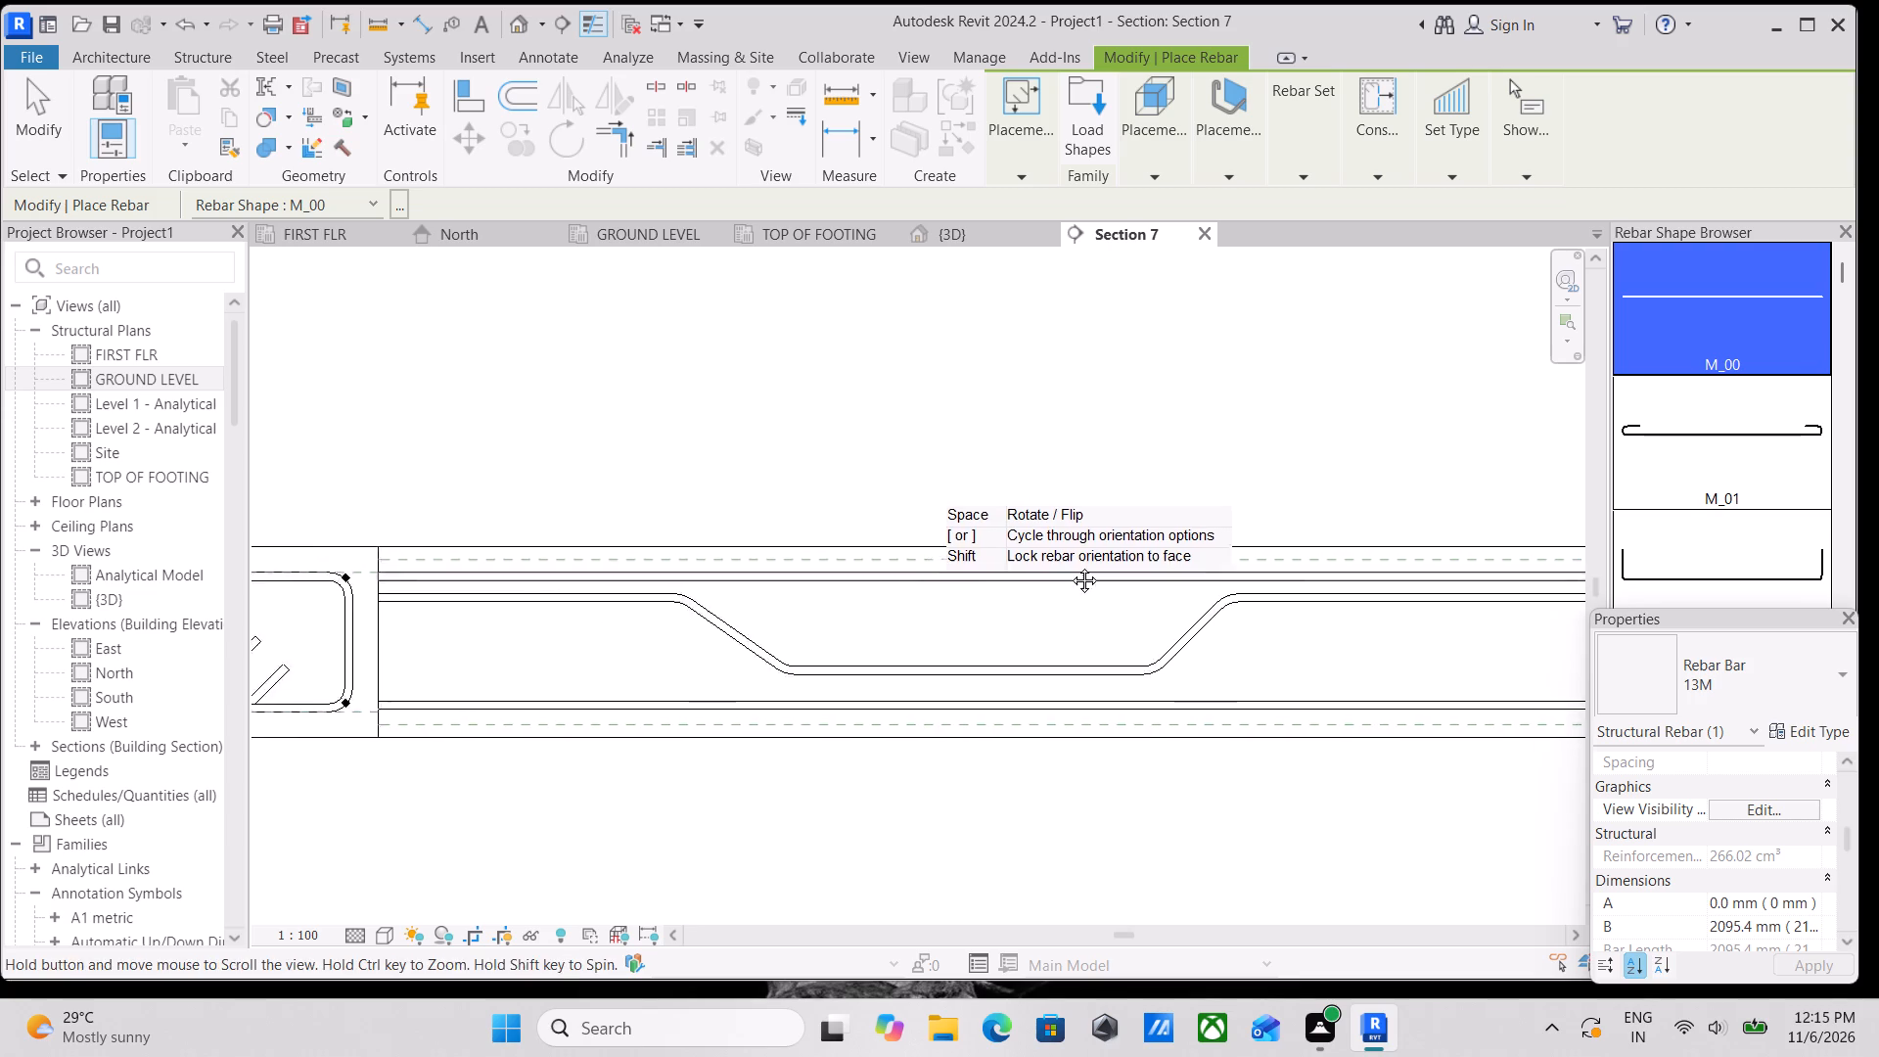
middle_click_drag(1070, 566, 1141, 546)
key("Escape")
Lay out the slab's bottom straight bar as a Maximum Spacing set at 120 mm.
scroll(926, 565, "down", 2)
middle_click_drag(958, 539, 1067, 484)
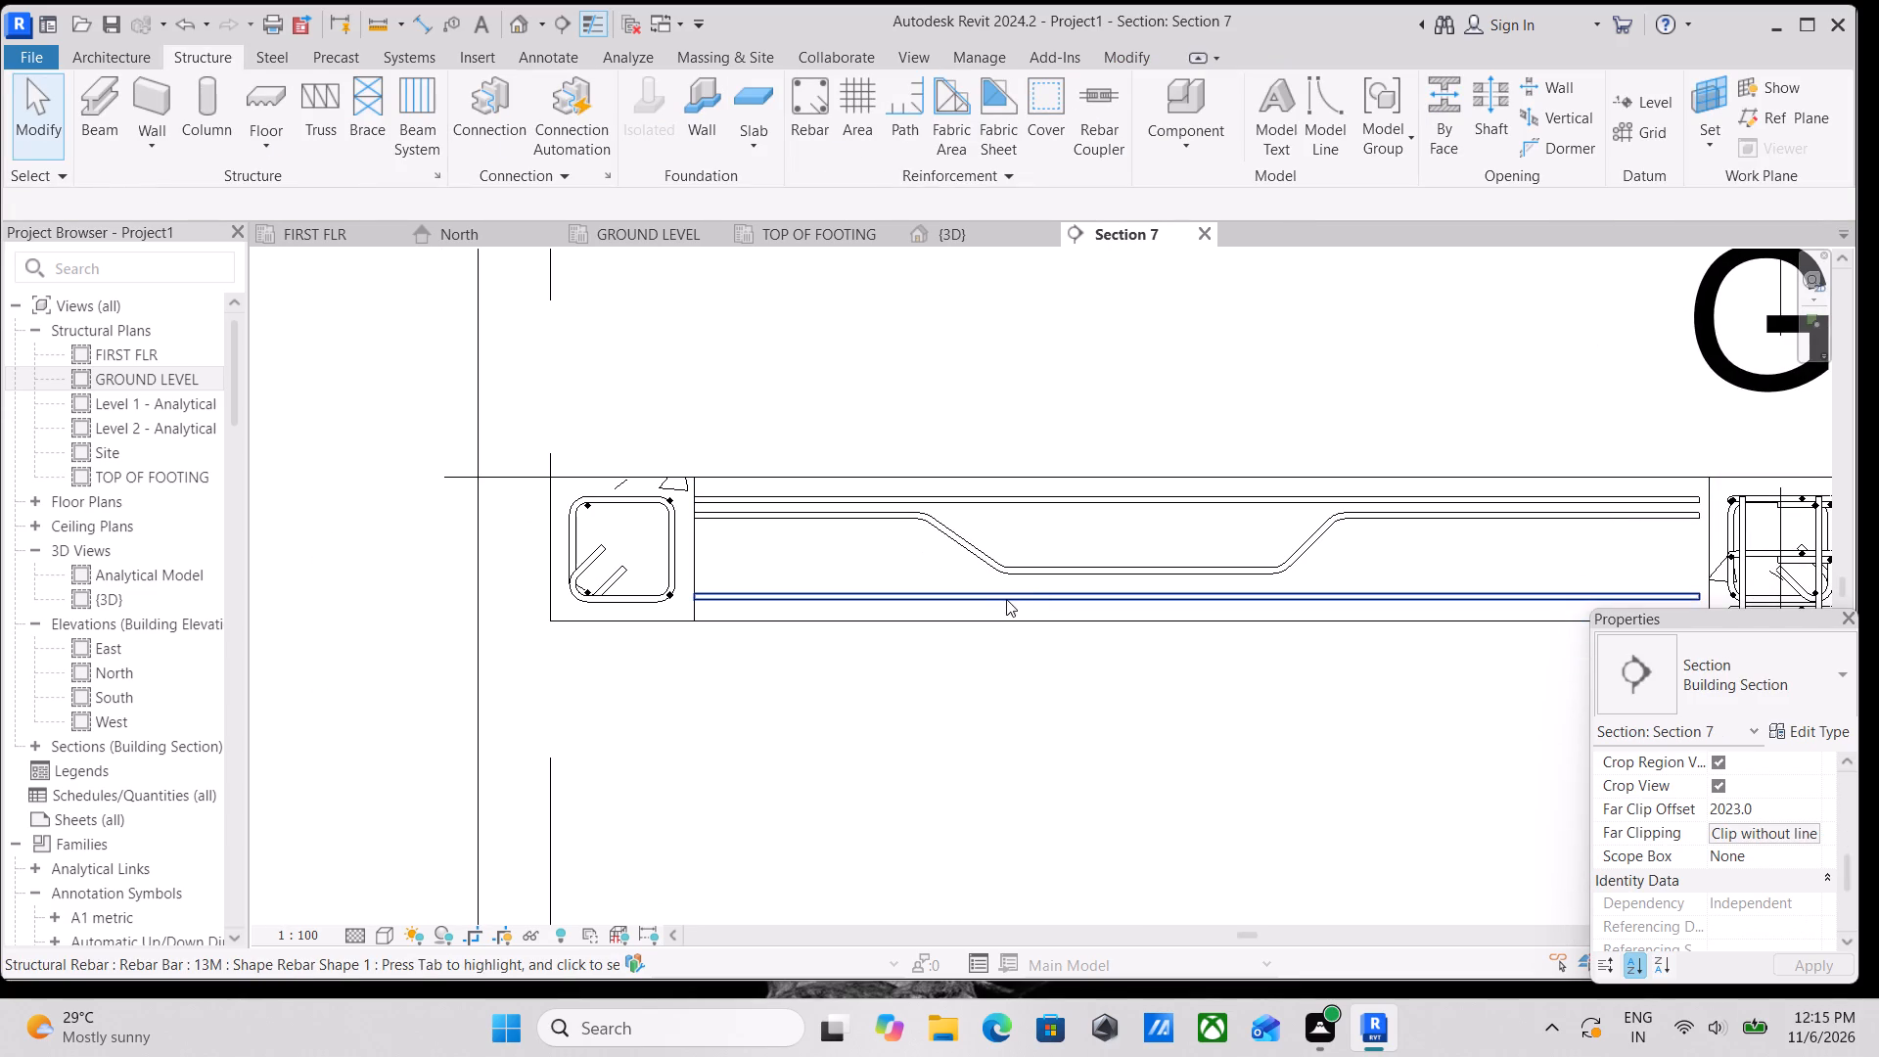
left_click(1006, 599)
scroll(1755, 743, "down", 1)
scroll(1764, 778, "up", 1)
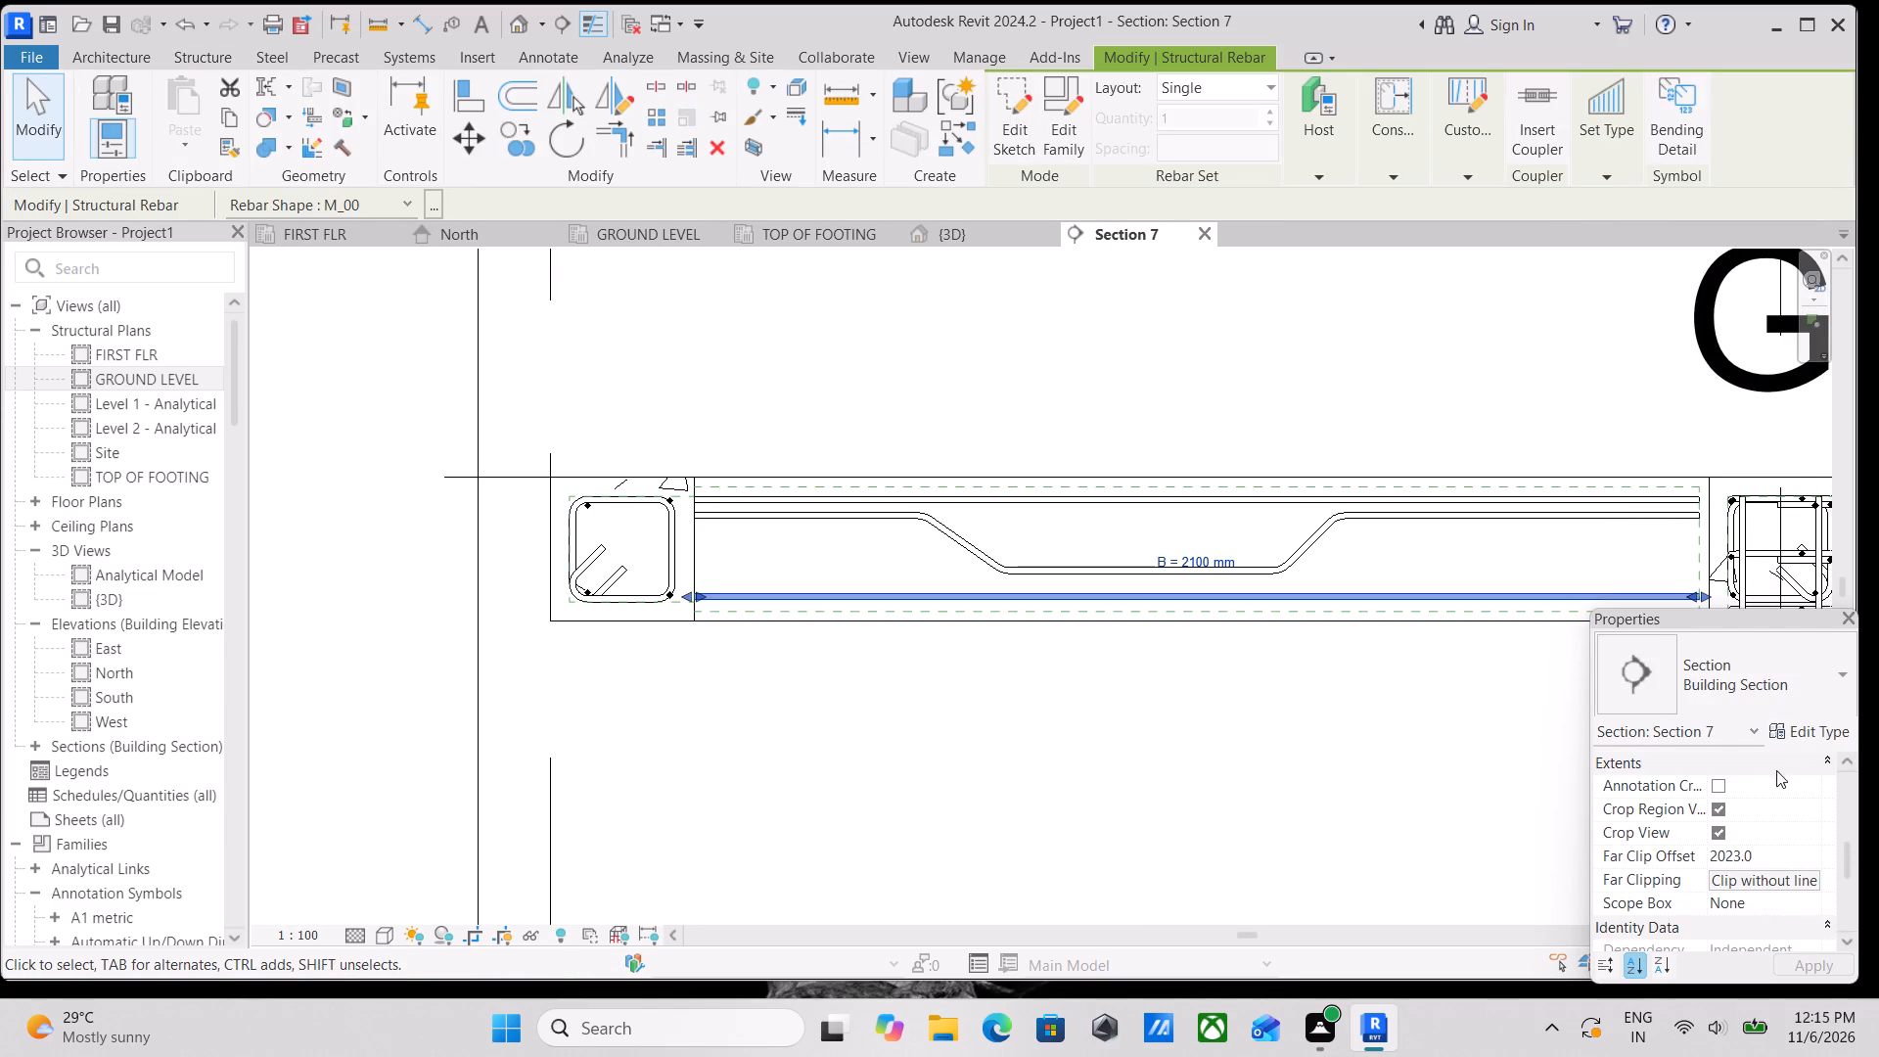
left_click(1246, 90)
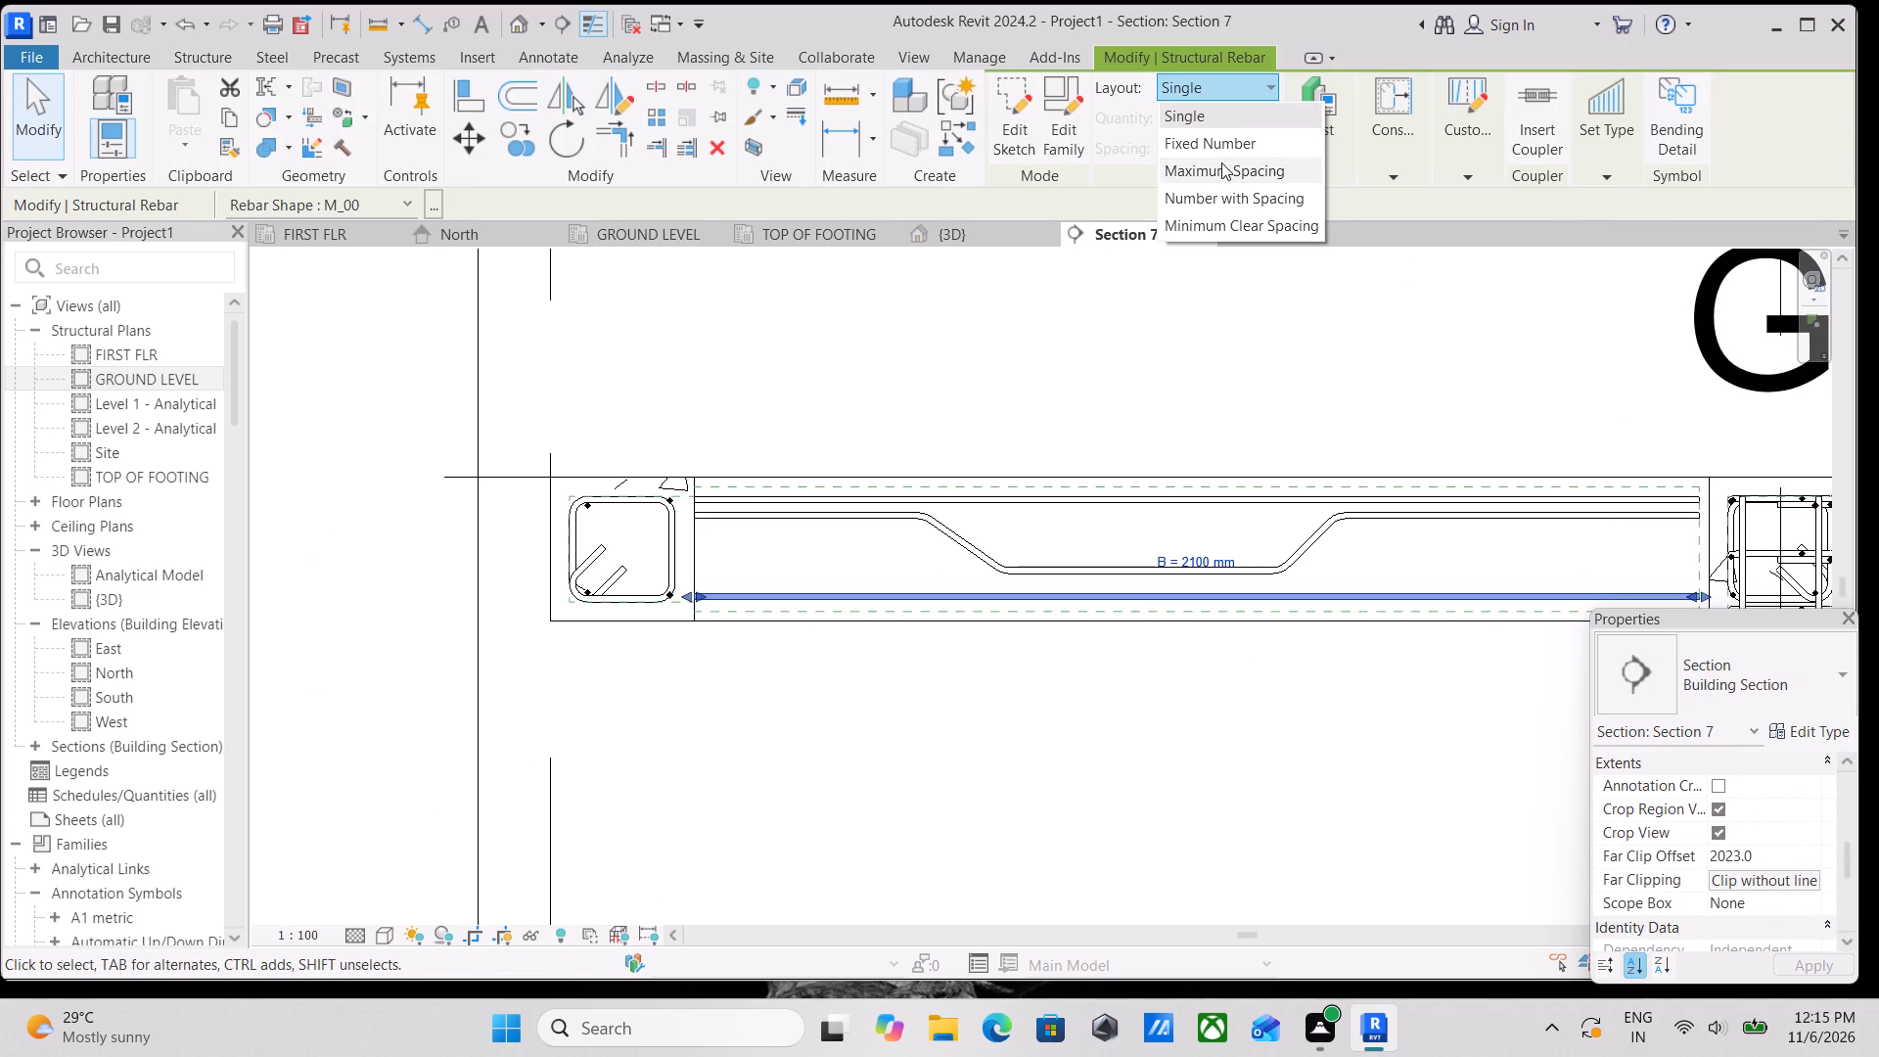
left_click(1228, 172)
left_click_drag(1301, 158, 1138, 179)
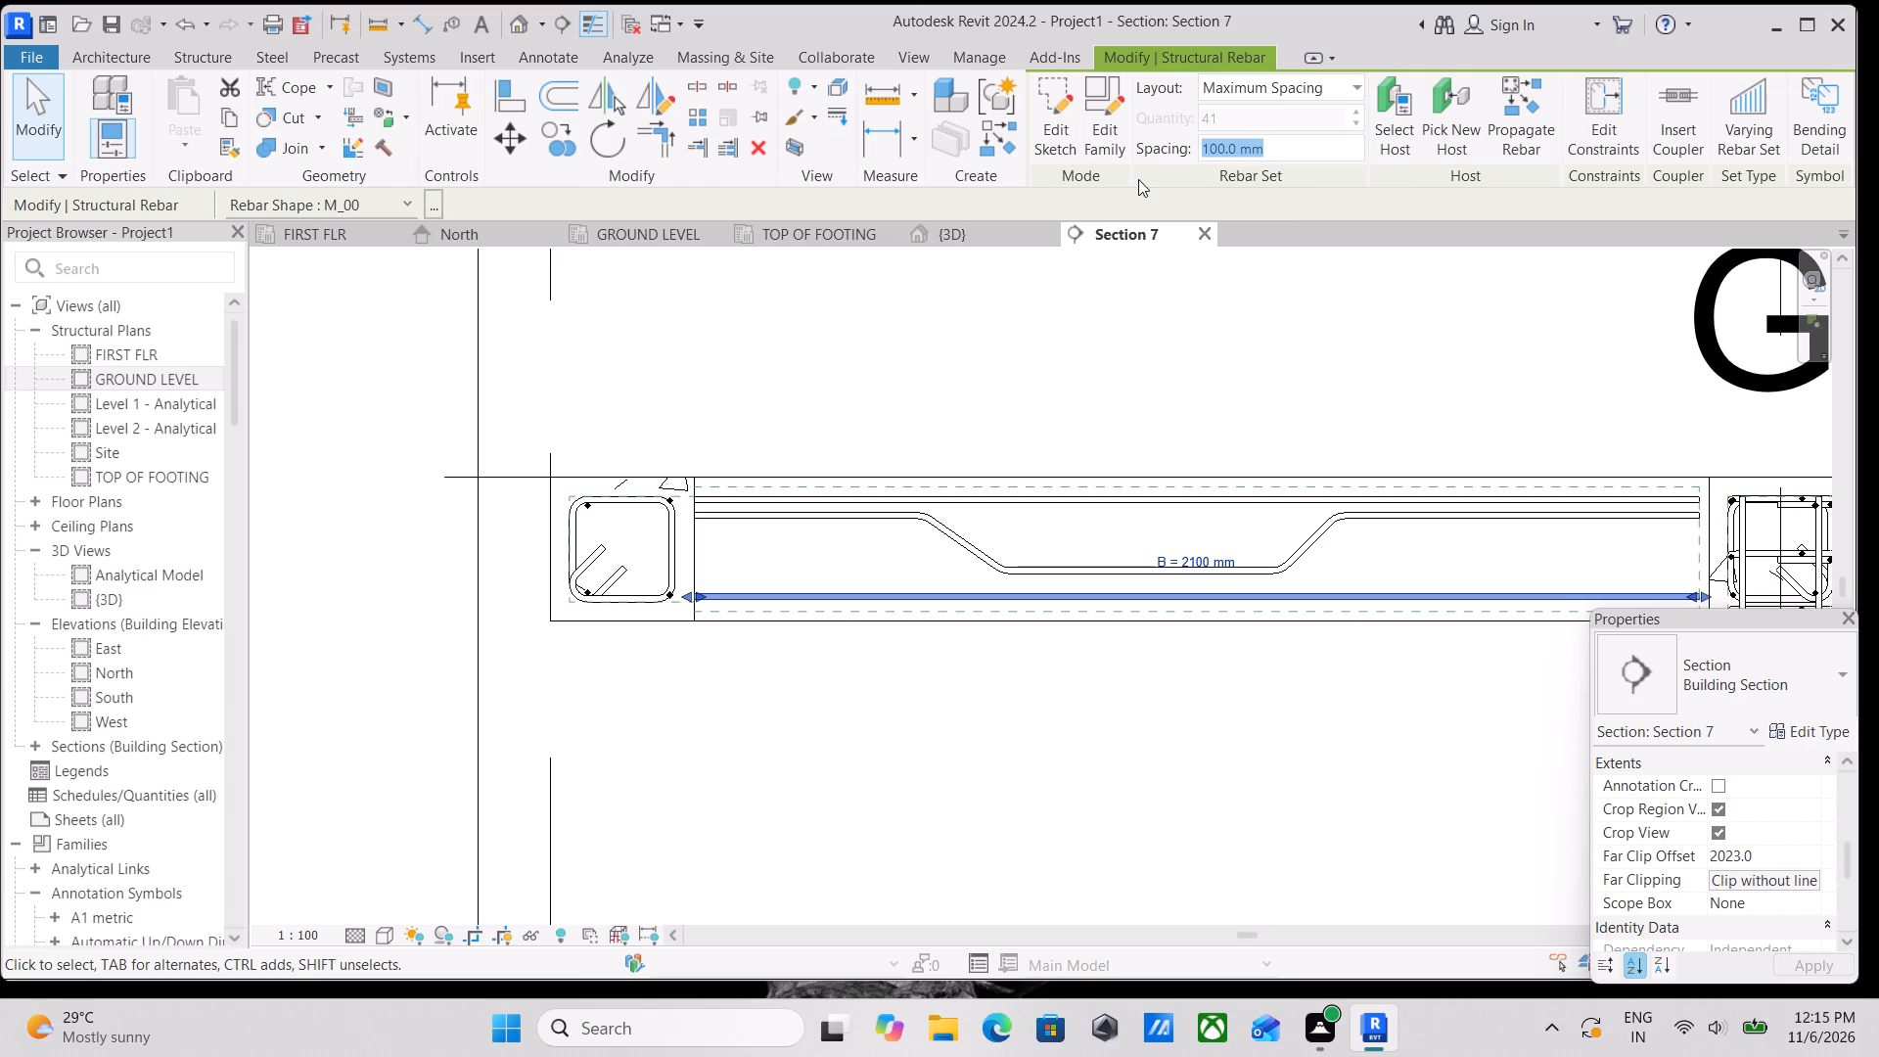
type("120MM")
key("Return")
scroll(1169, 339, "down", 1)
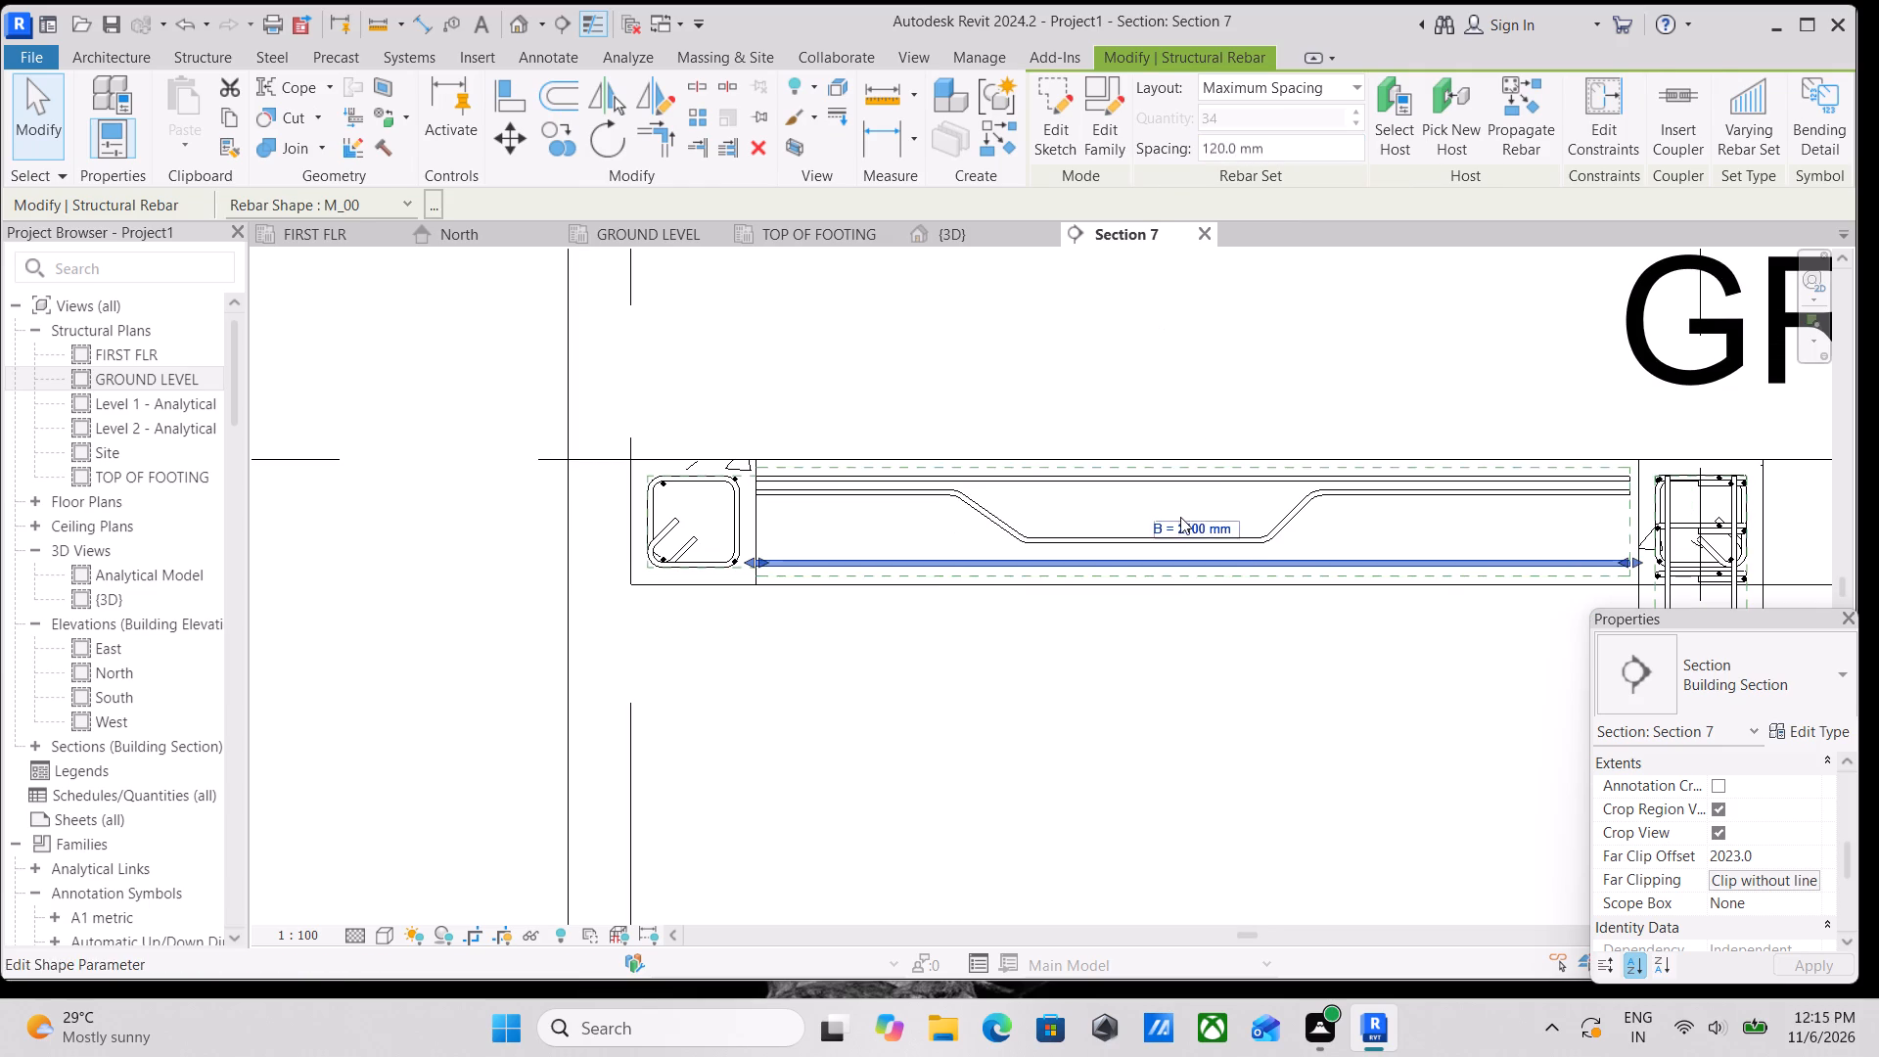
key("Escape")
Lay out the slab's top straight bar as a Maximum Spacing set at 120 mm.
scroll(1274, 581, "up", 2)
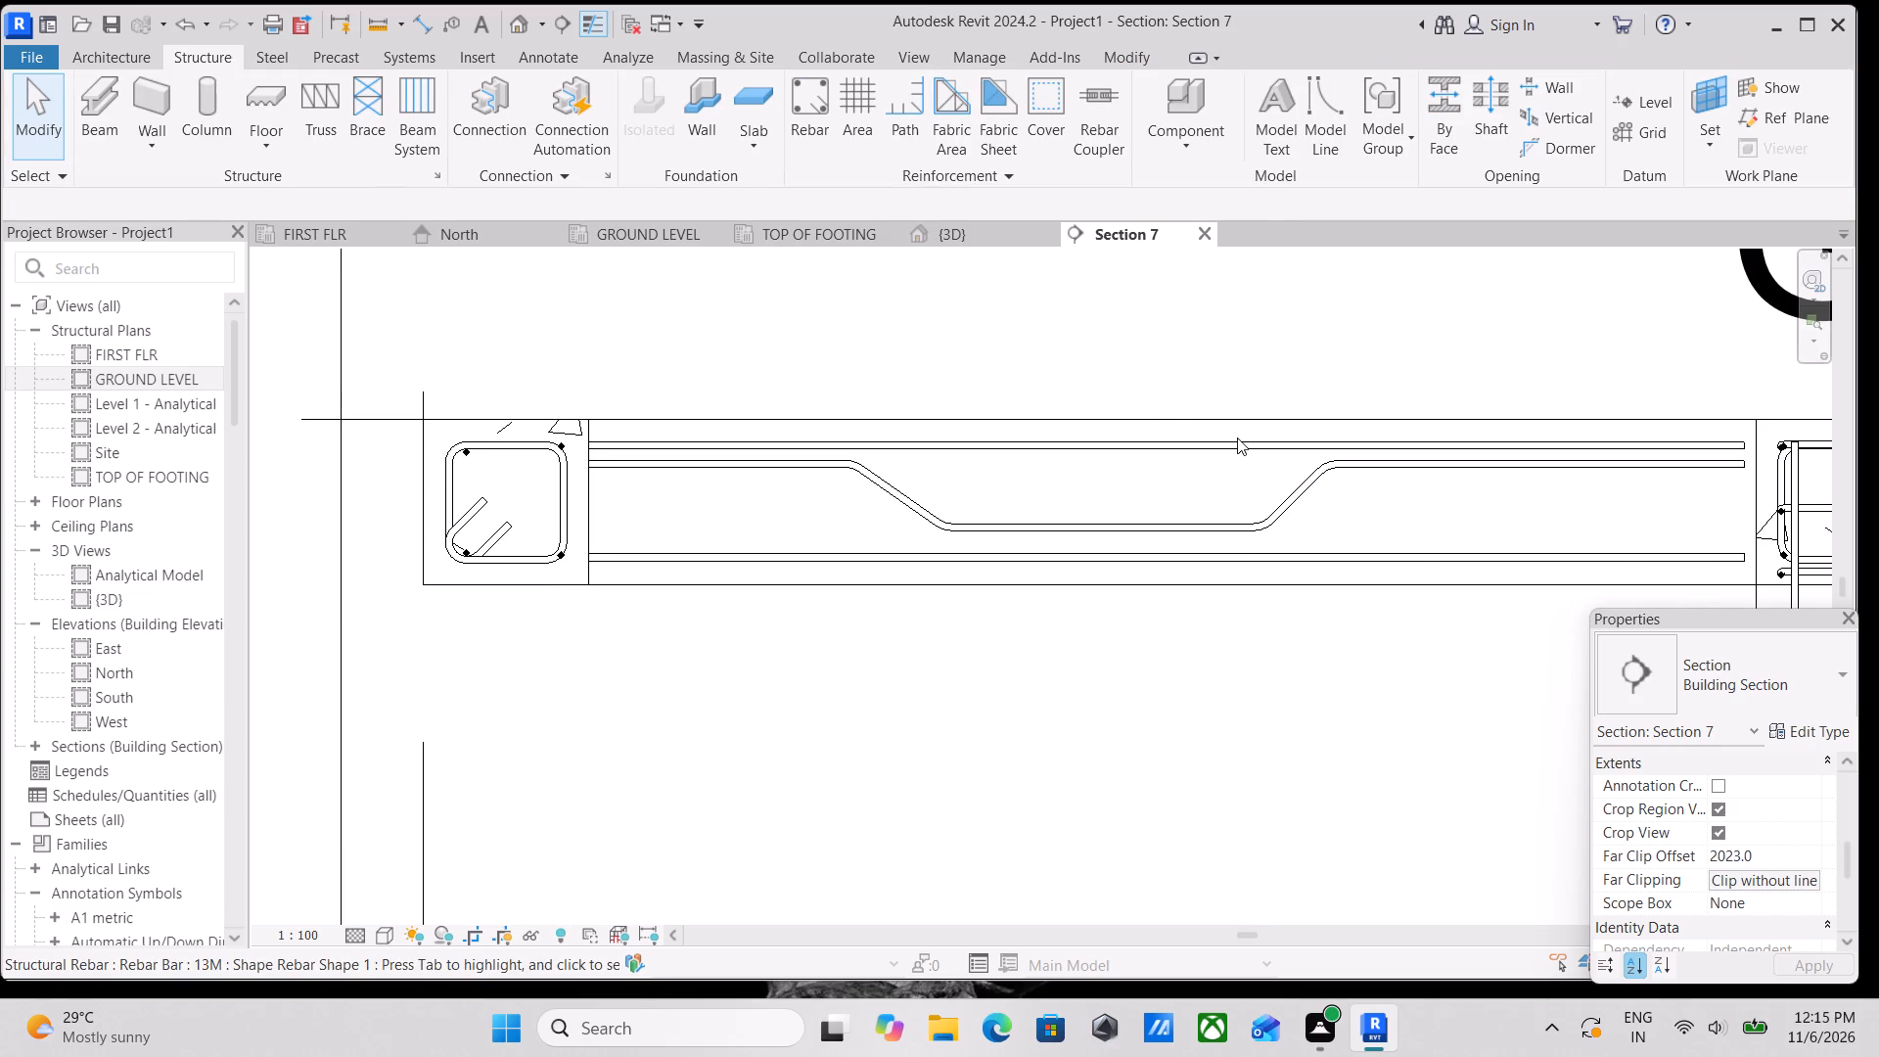
left_click(1237, 437)
left_click(1223, 97)
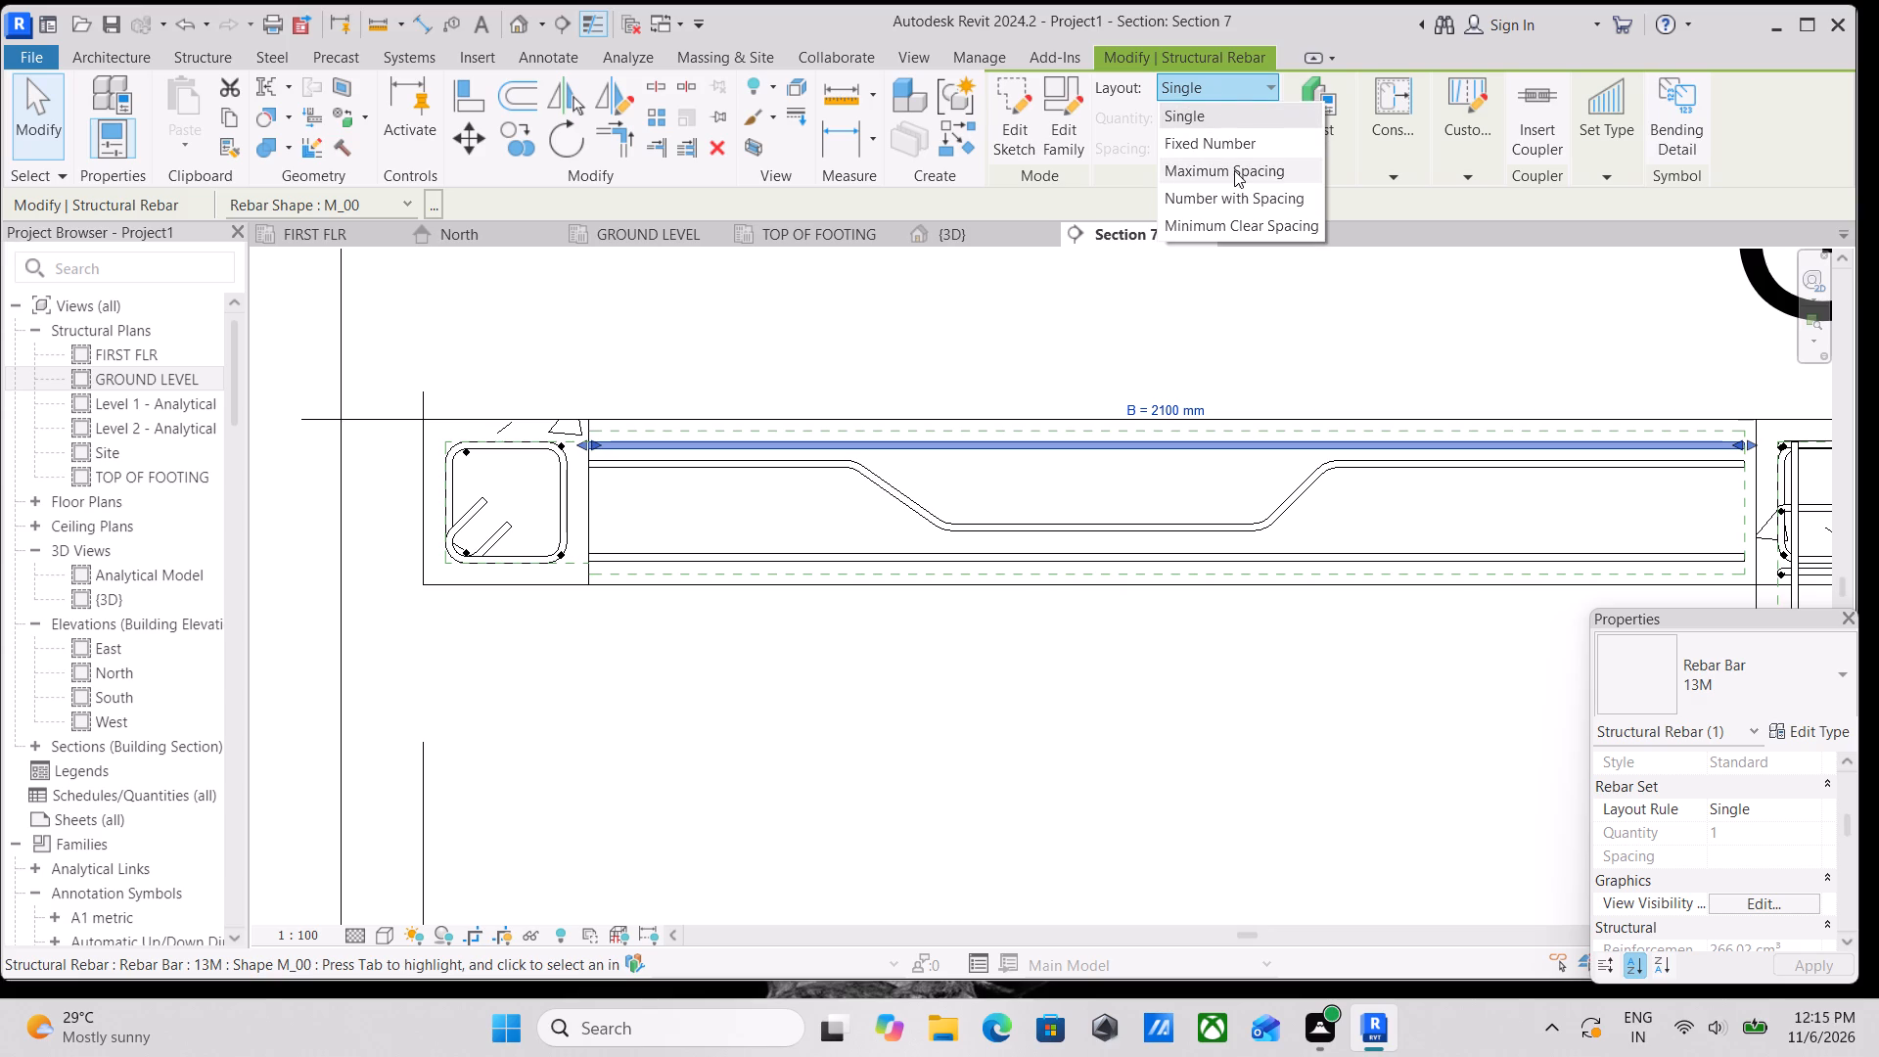
left_click(1234, 170)
left_click_drag(1275, 150, 1116, 159)
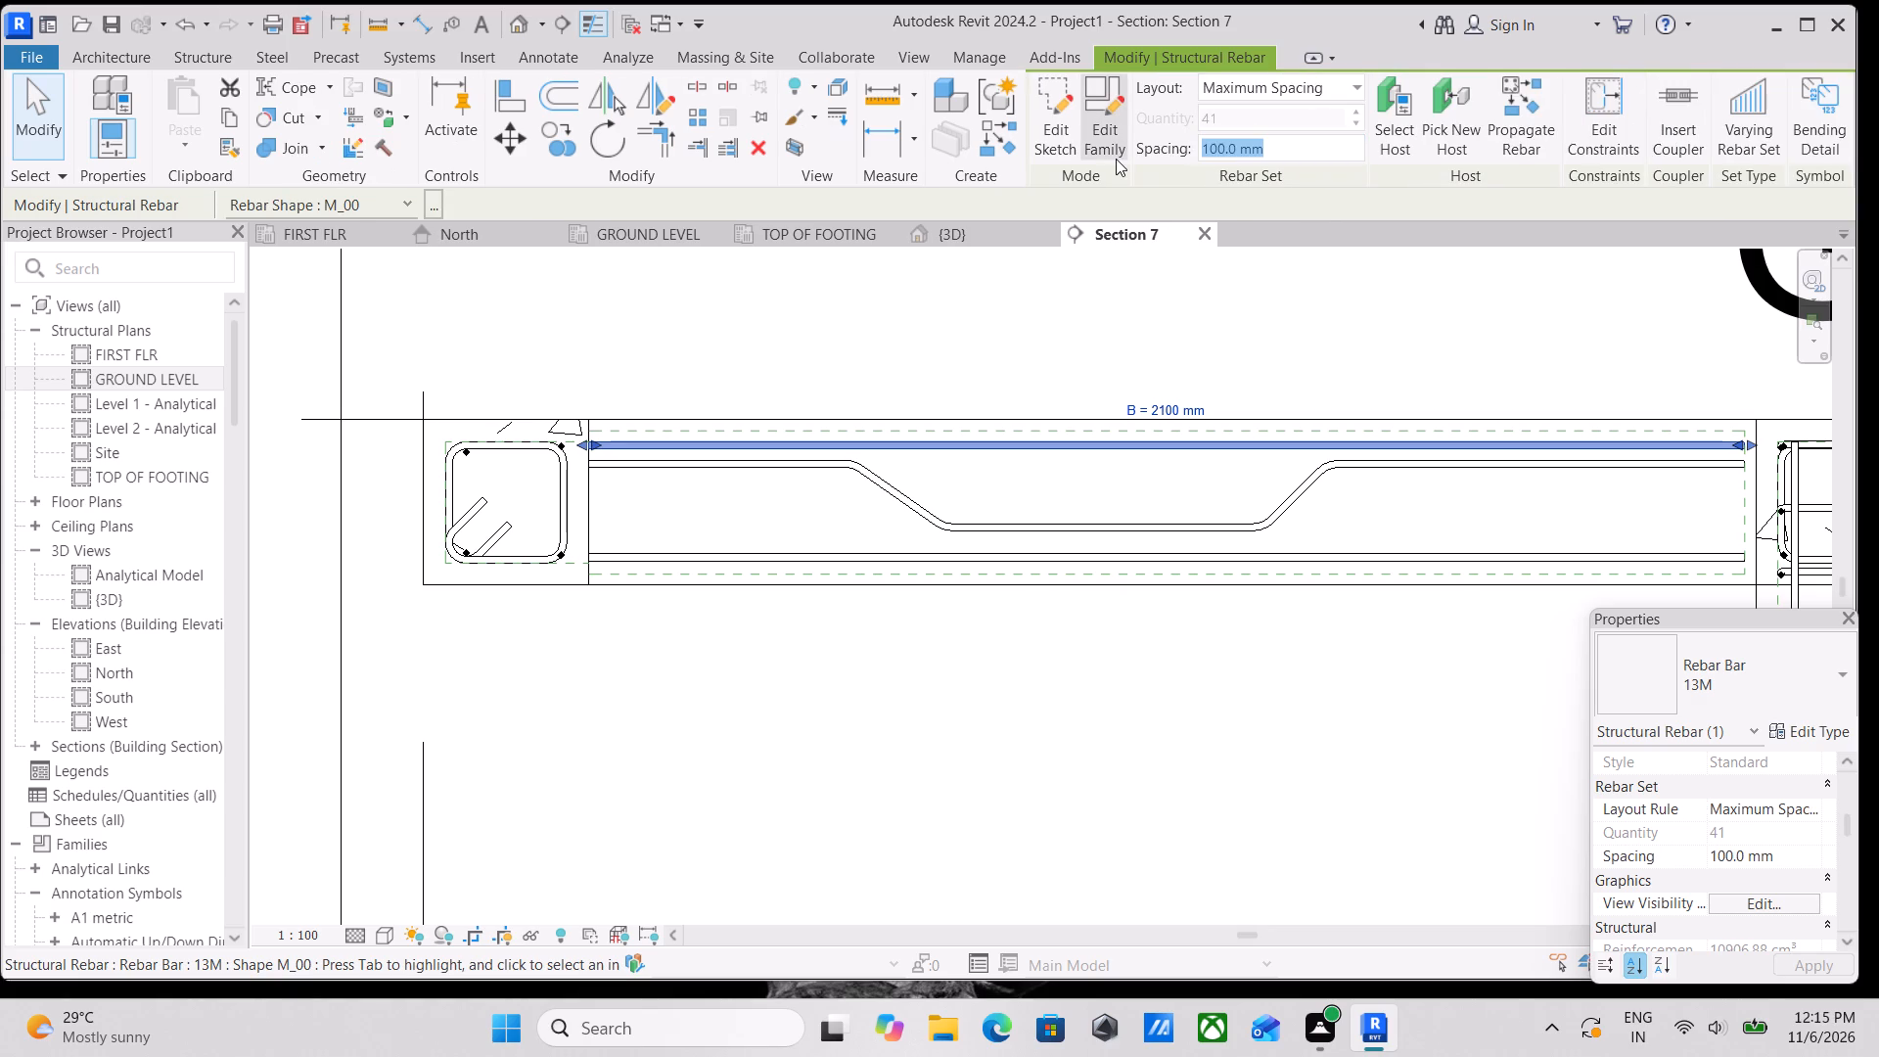
type("120MM")
key("Return")
key("Escape")
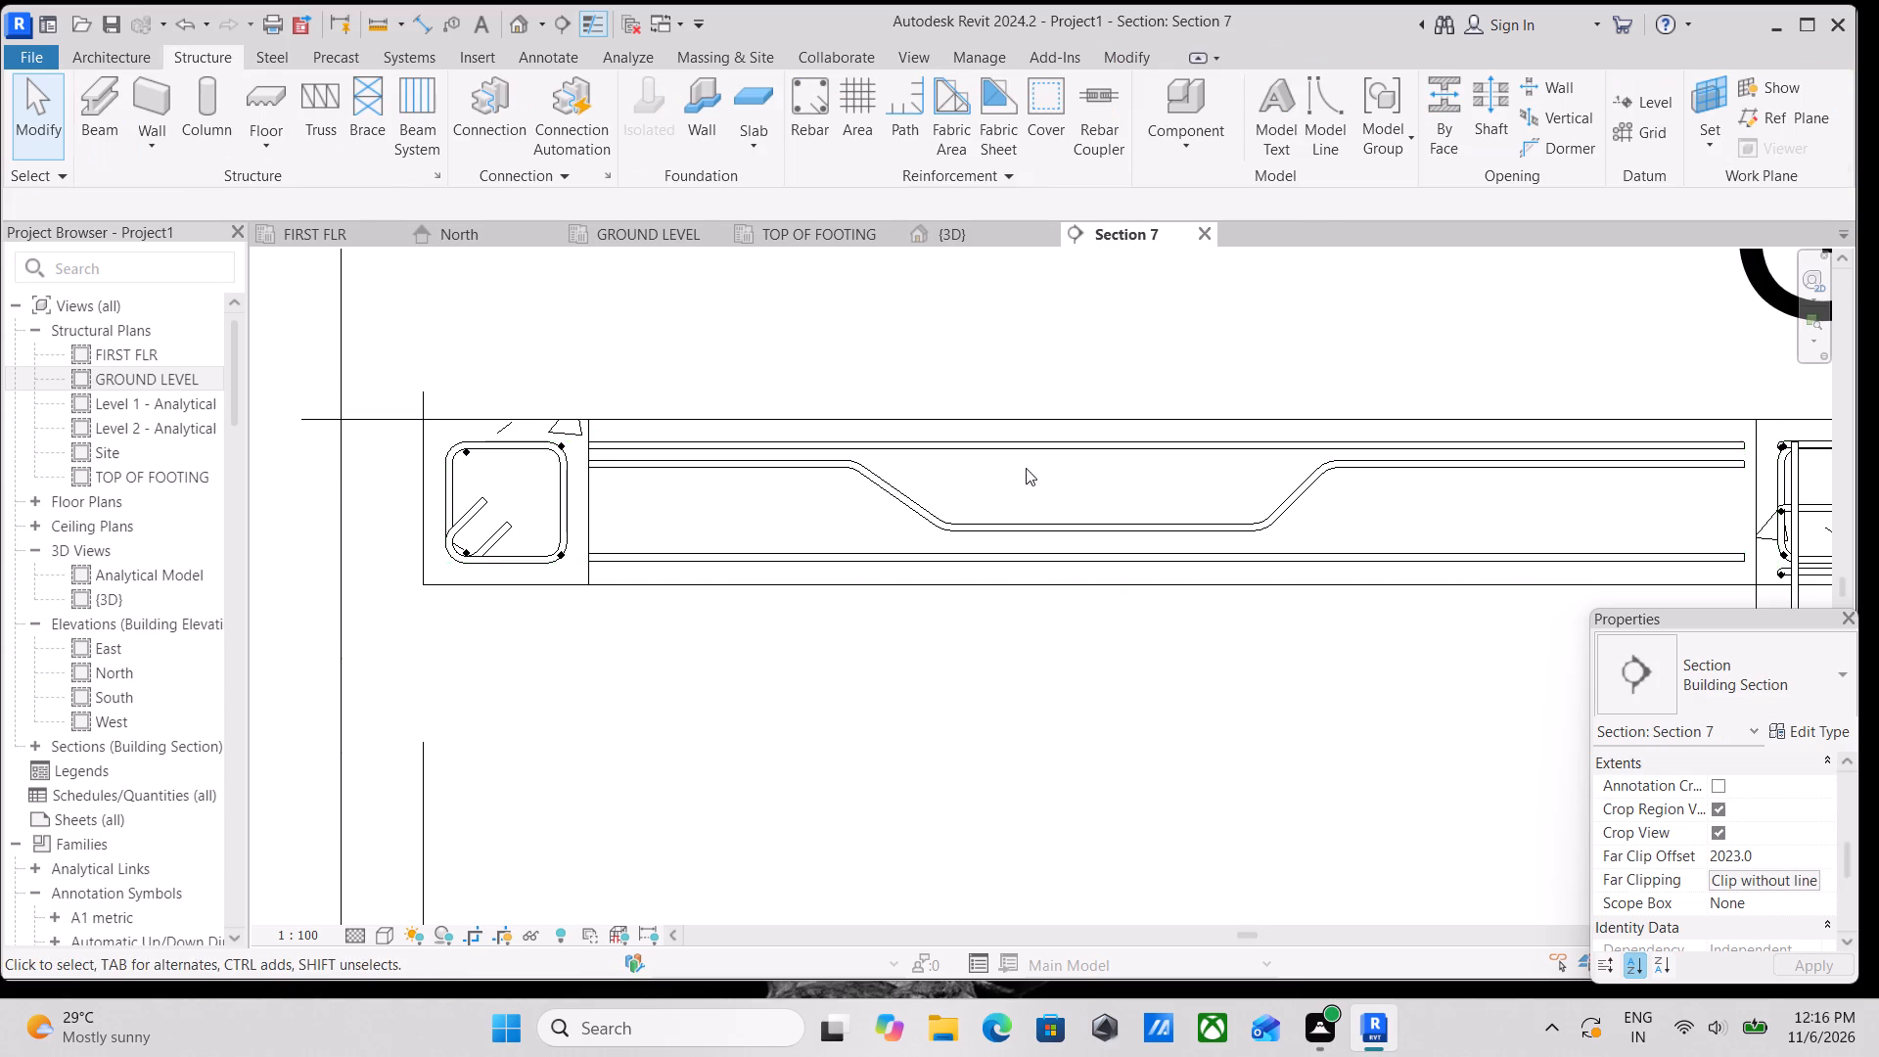
Nudge the bottom straight bar set up two increments towards the cranked bar.
middle_click_drag(985, 478, 965, 514)
left_click(1157, 588)
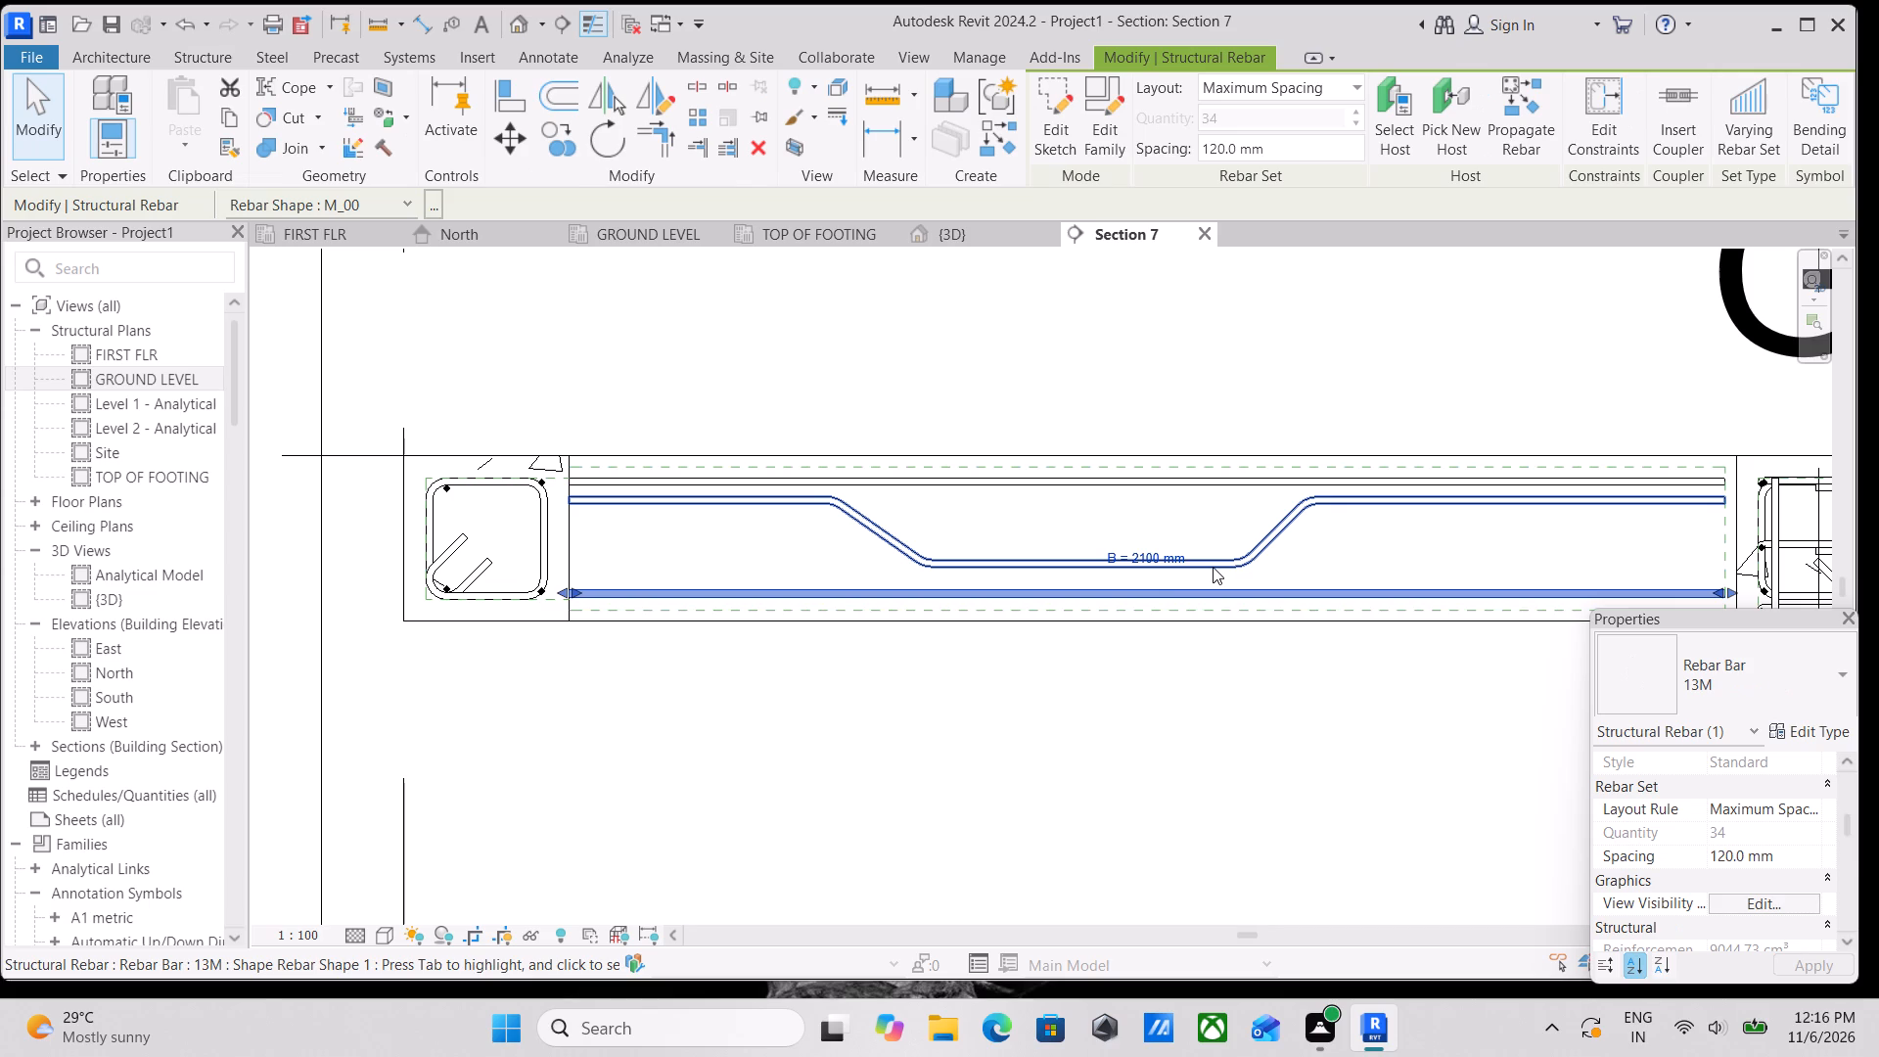
key("Up")
key("Up")
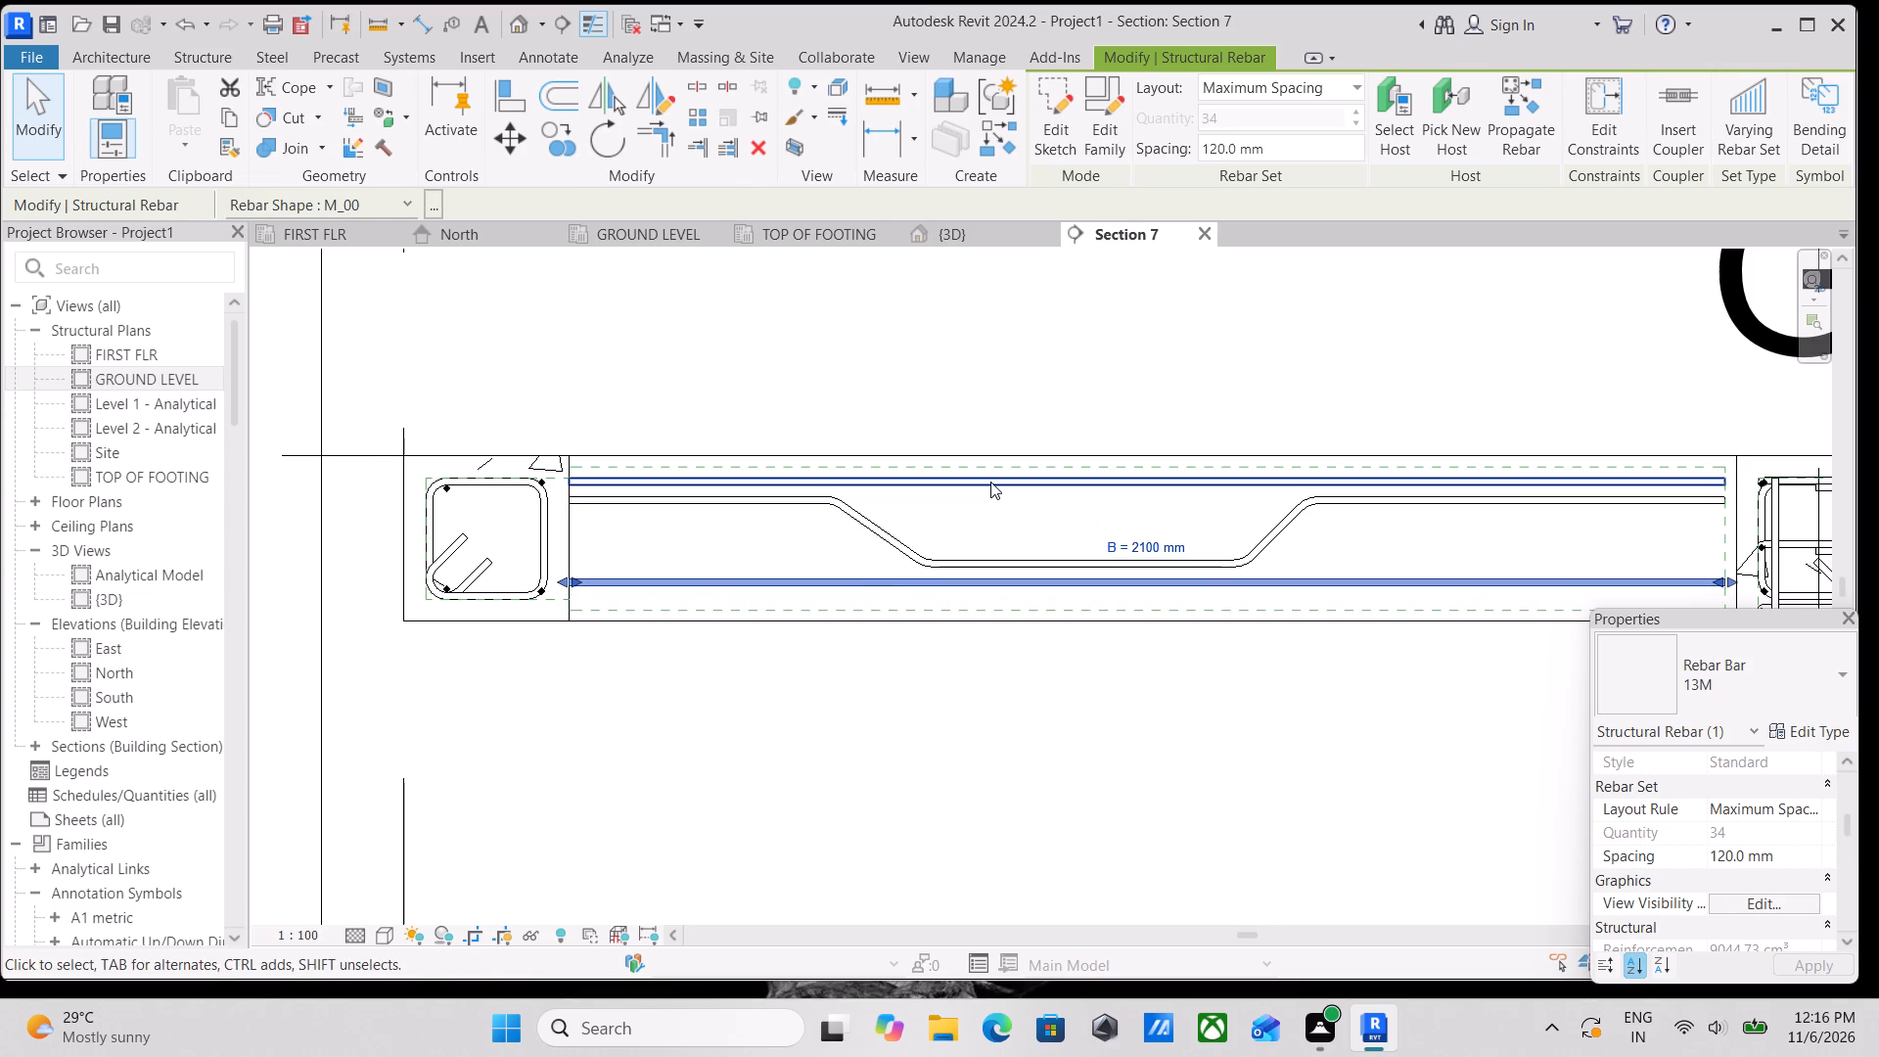
Nudge the top straight bar set down one increment towards the cranked bar.
left_click(990, 482)
key("Down")
scroll(1163, 537, "up", 2)
key("Escape")
middle_click_drag(1075, 527, 1091, 593)
scroll(1108, 545, "down", 2)
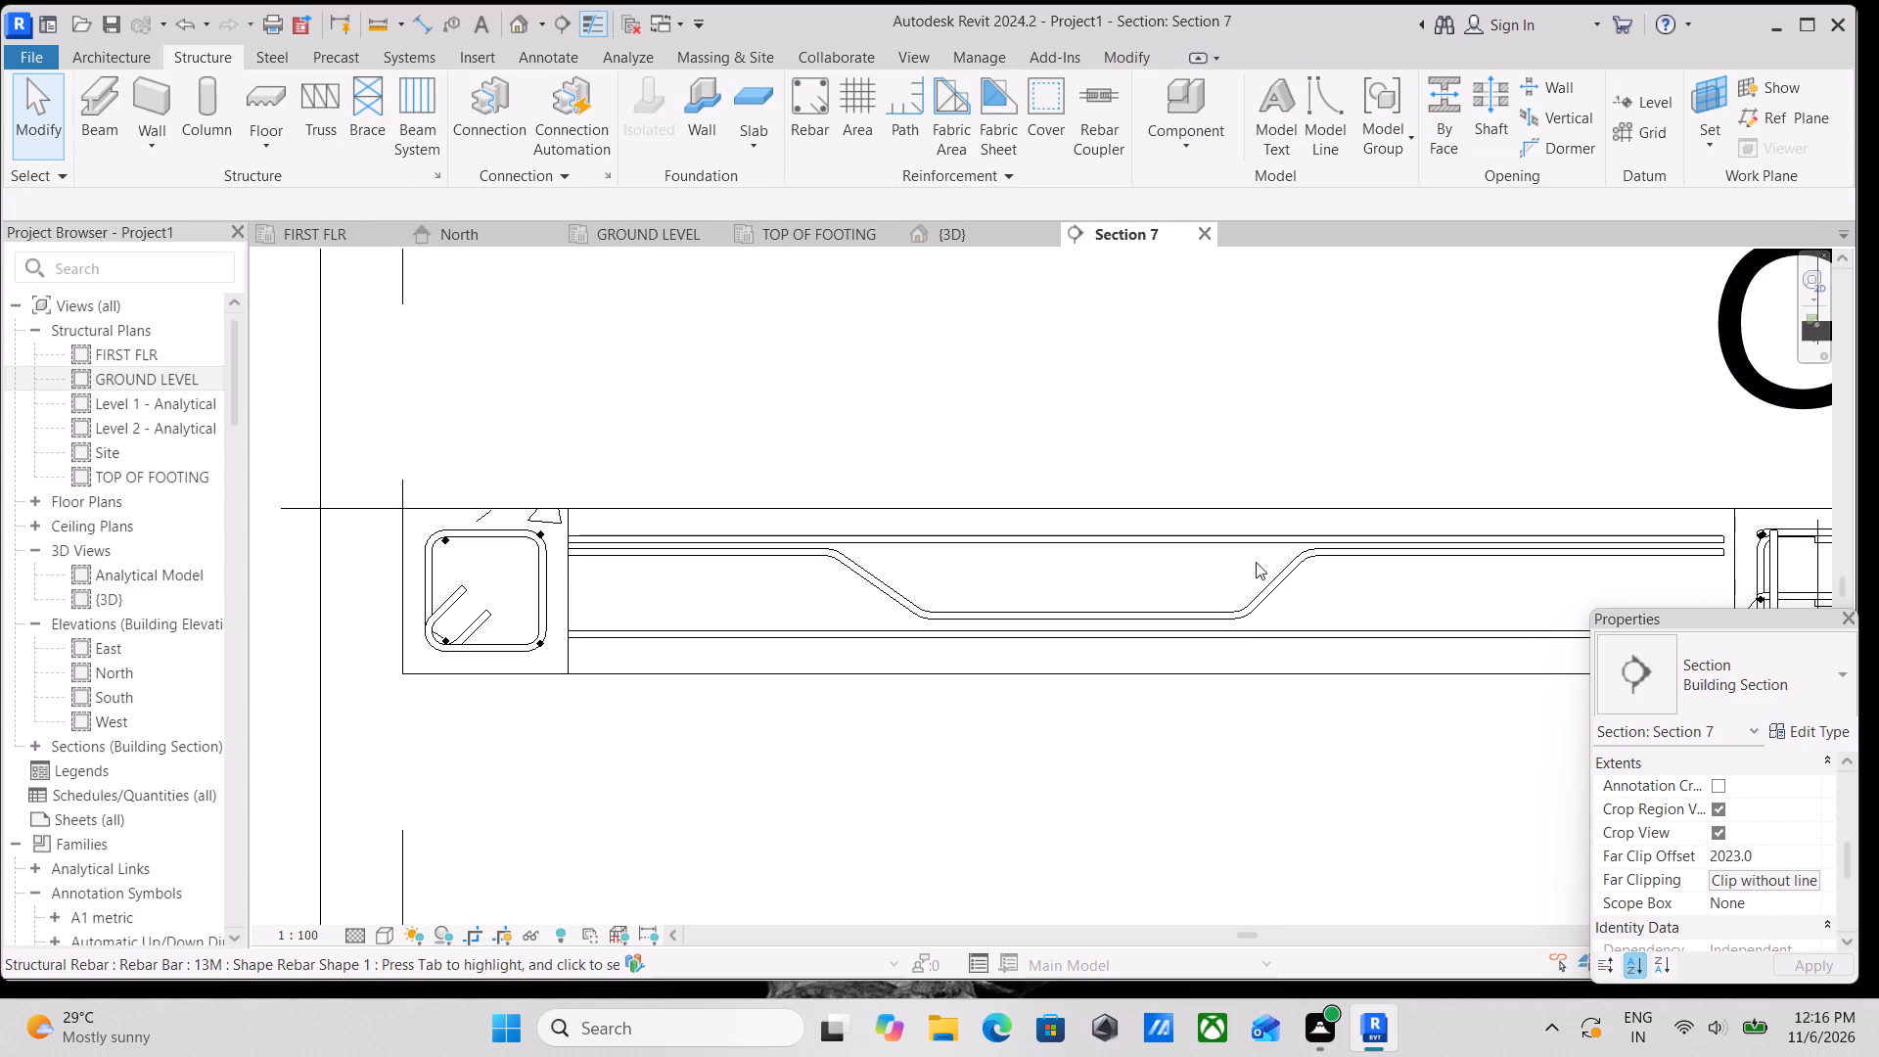
Create a similar cranked 13M bar set in the slab, running perpendicular to the existing bars, with Maximum Spacing of 120 mm.
left_click(1266, 582)
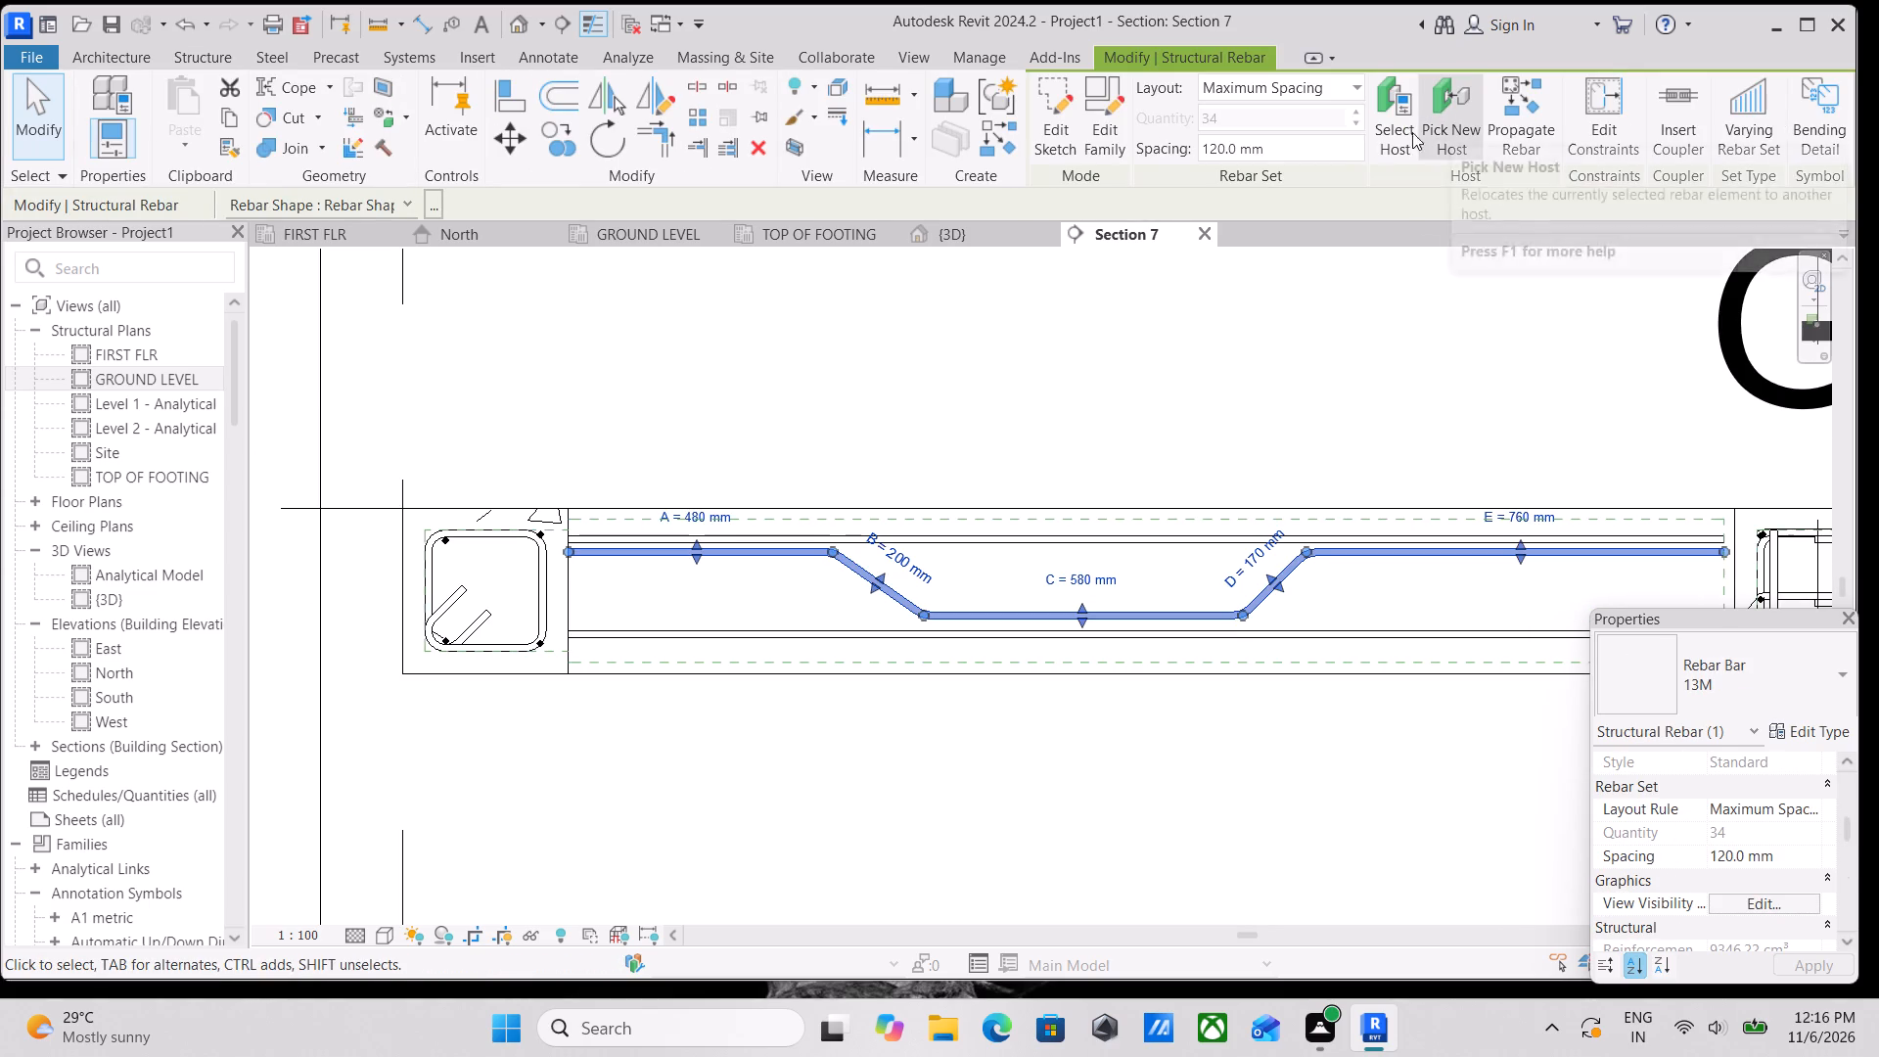
type("CS")
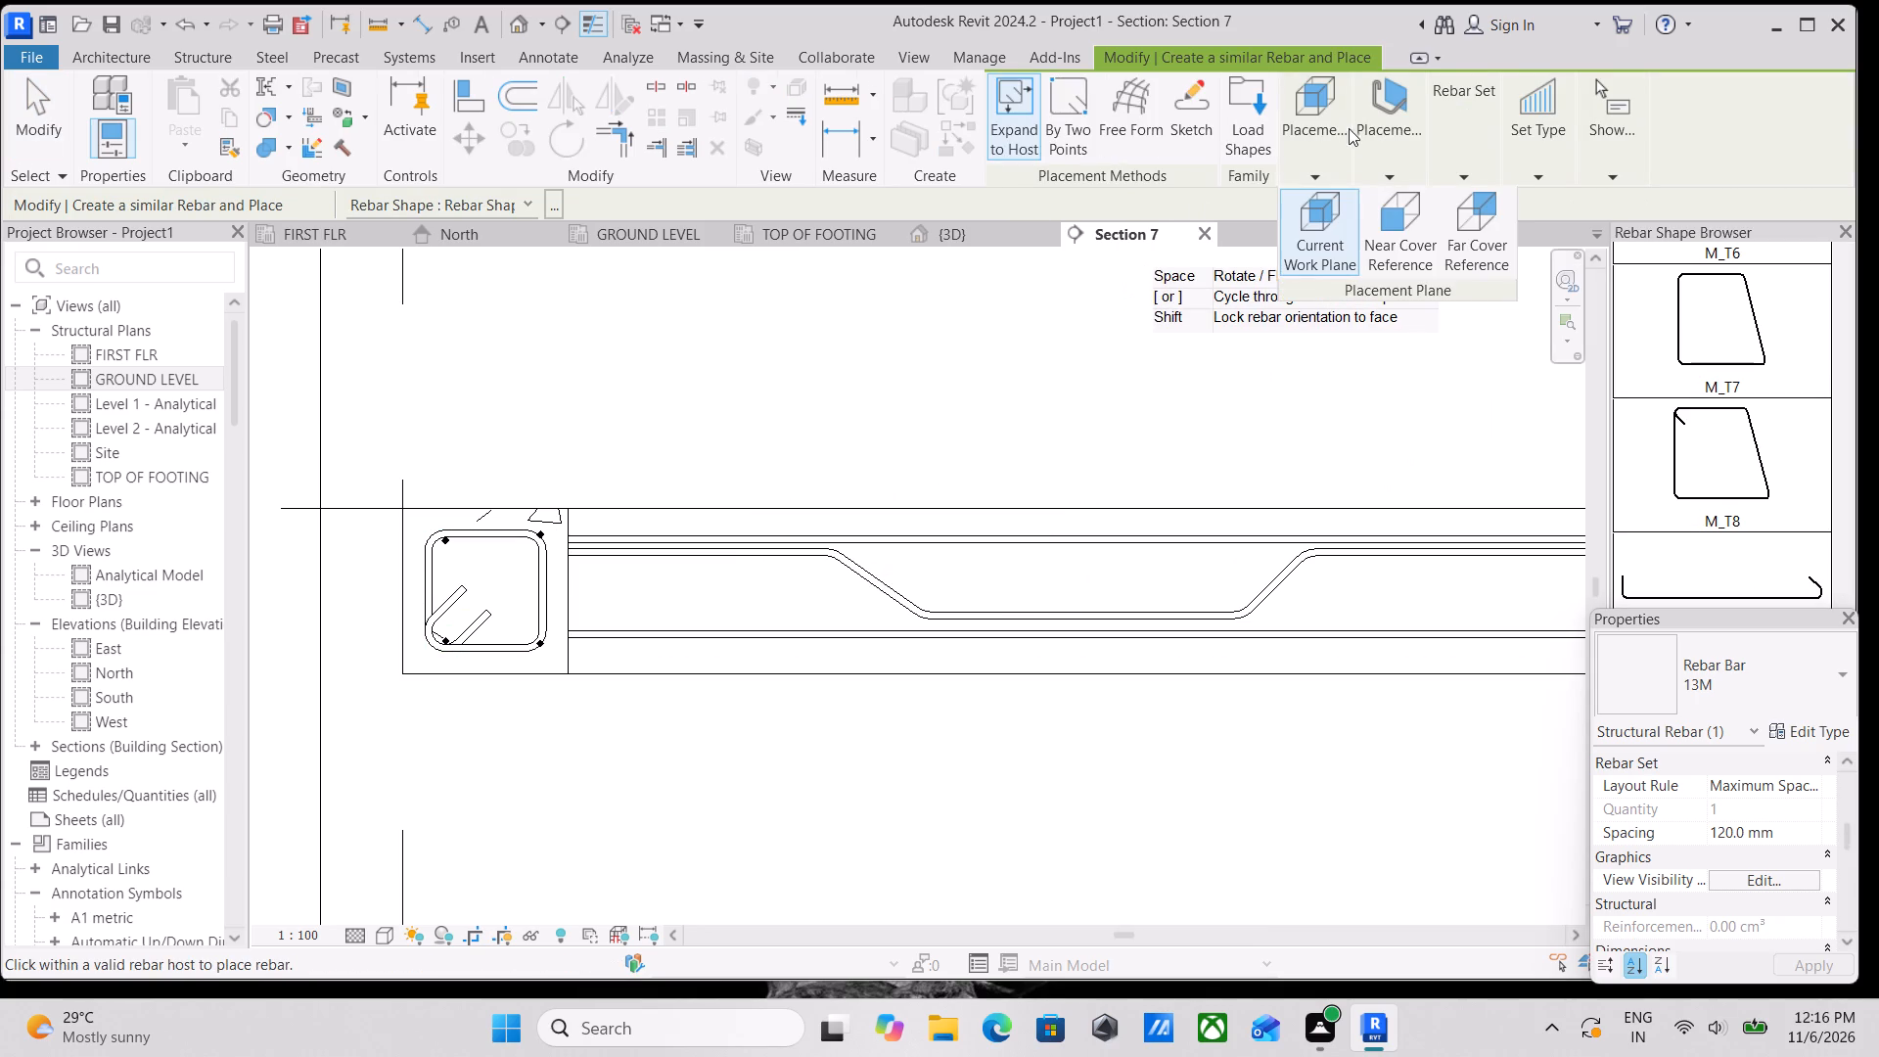
left_click(1525, 230)
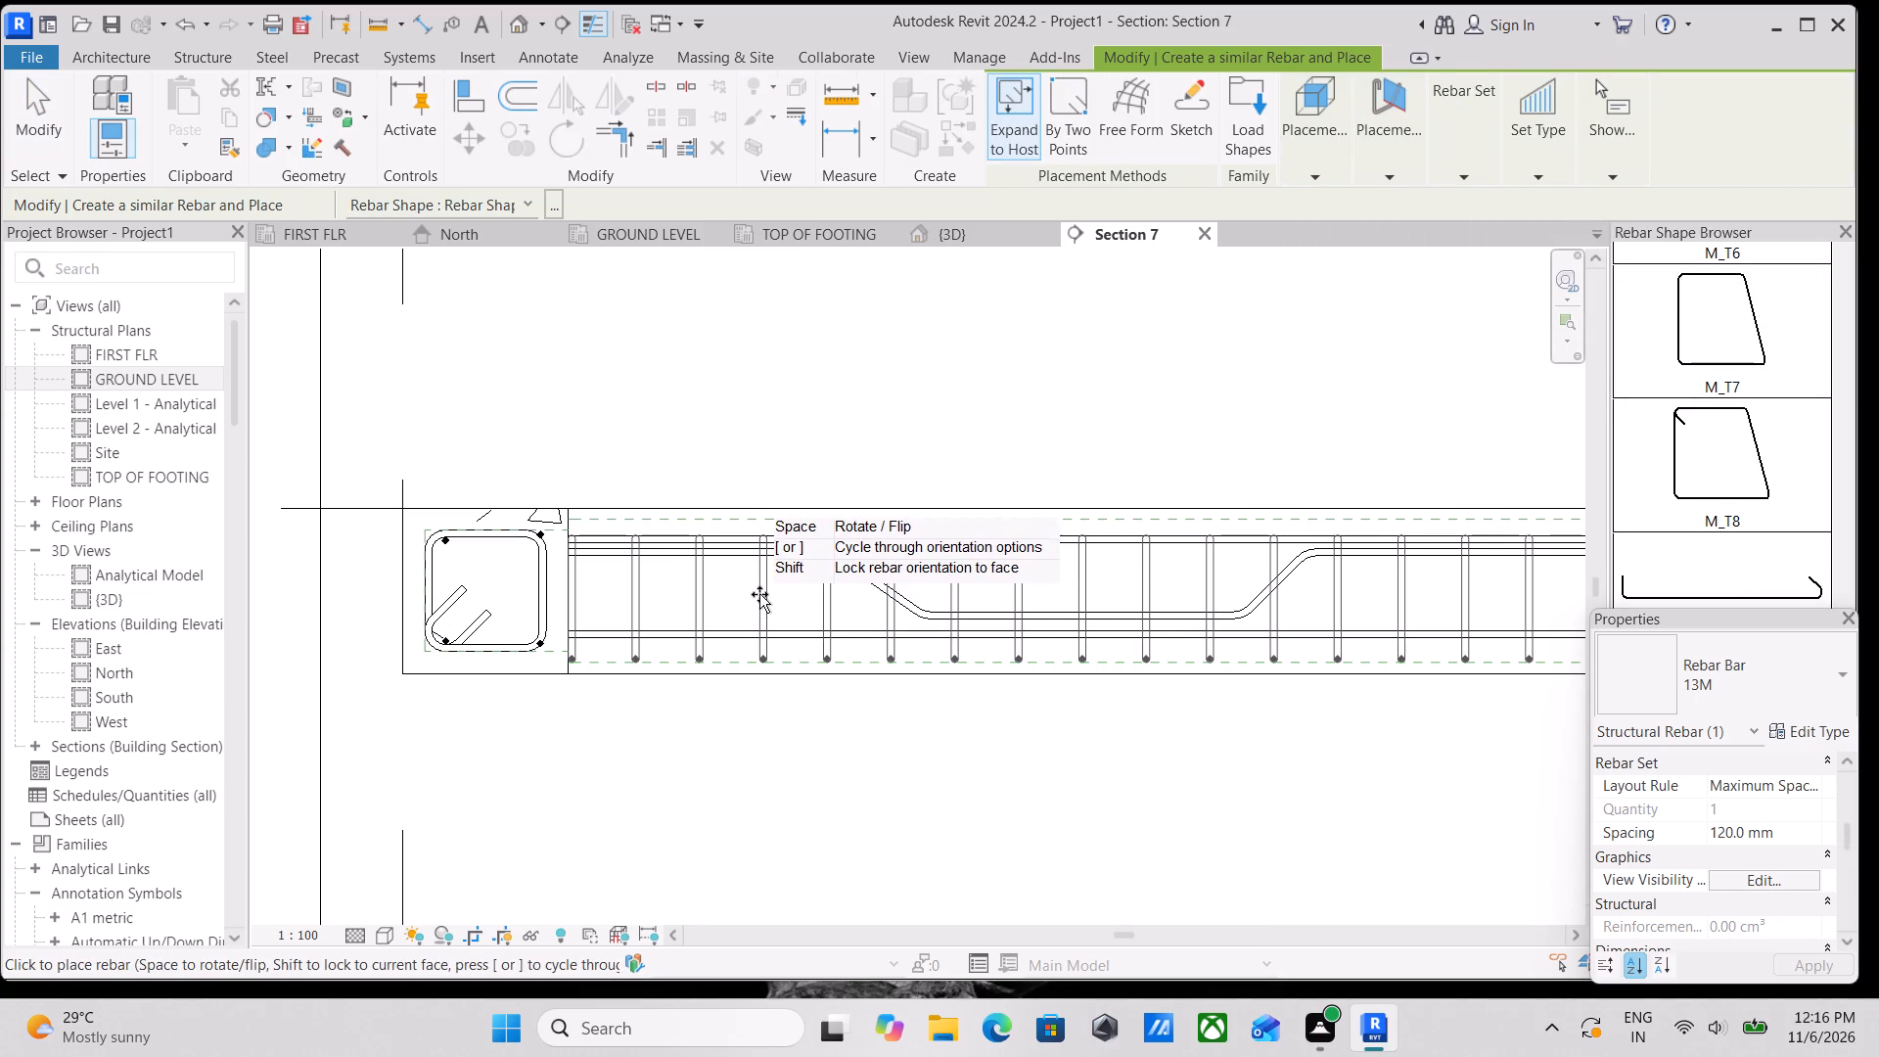
scroll(759, 594, "up", 2)
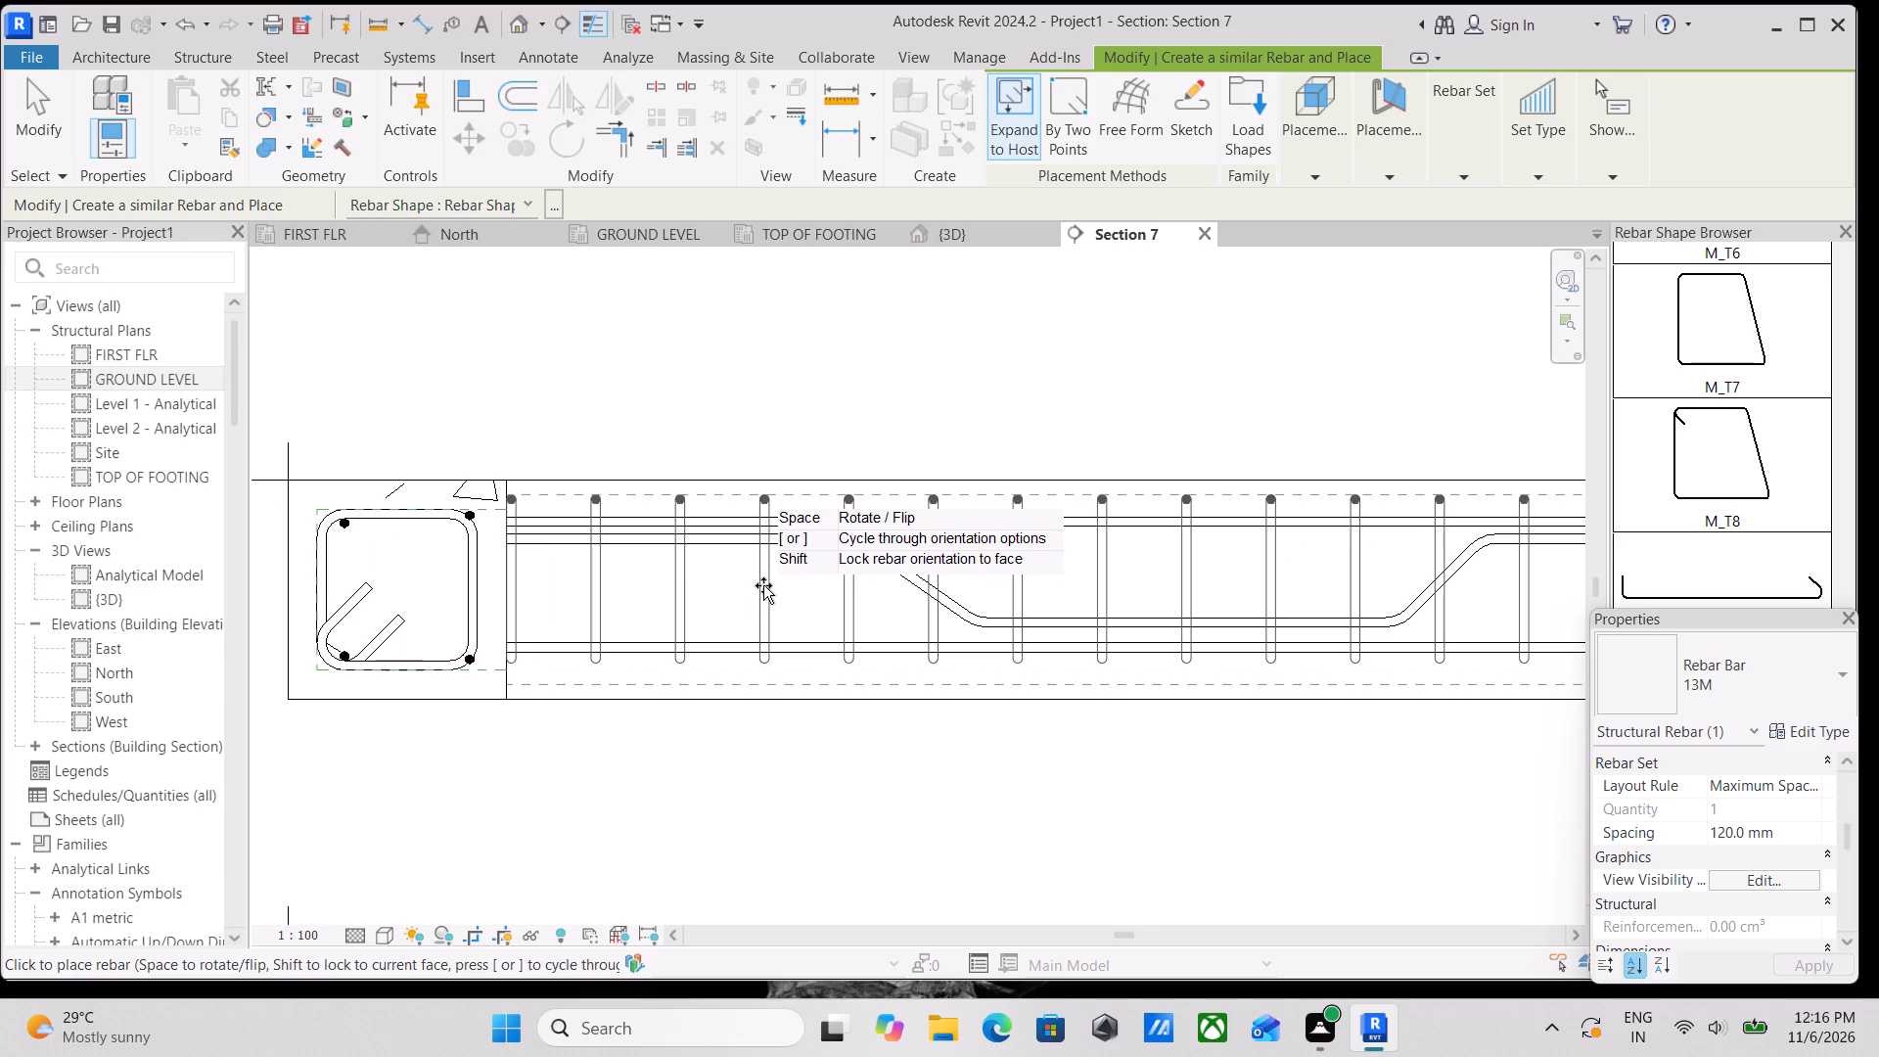
left_click(762, 597)
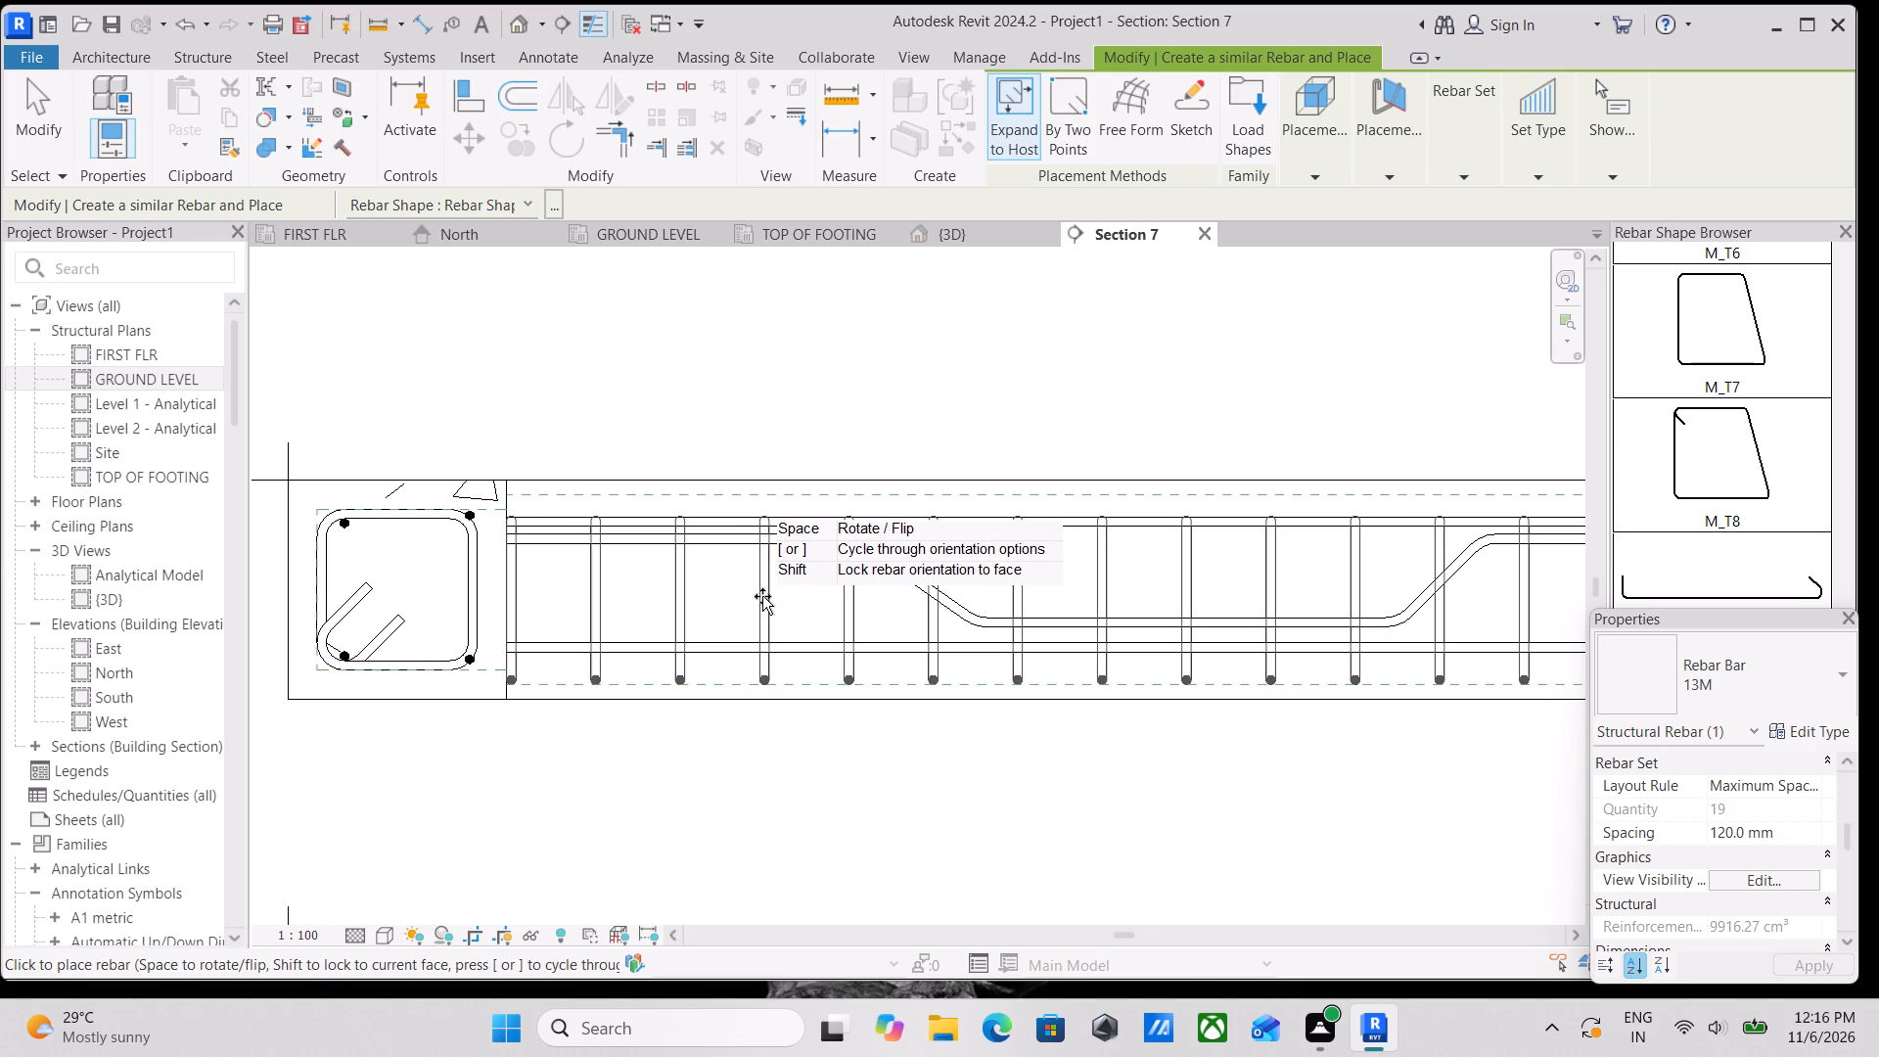
key("Escape")
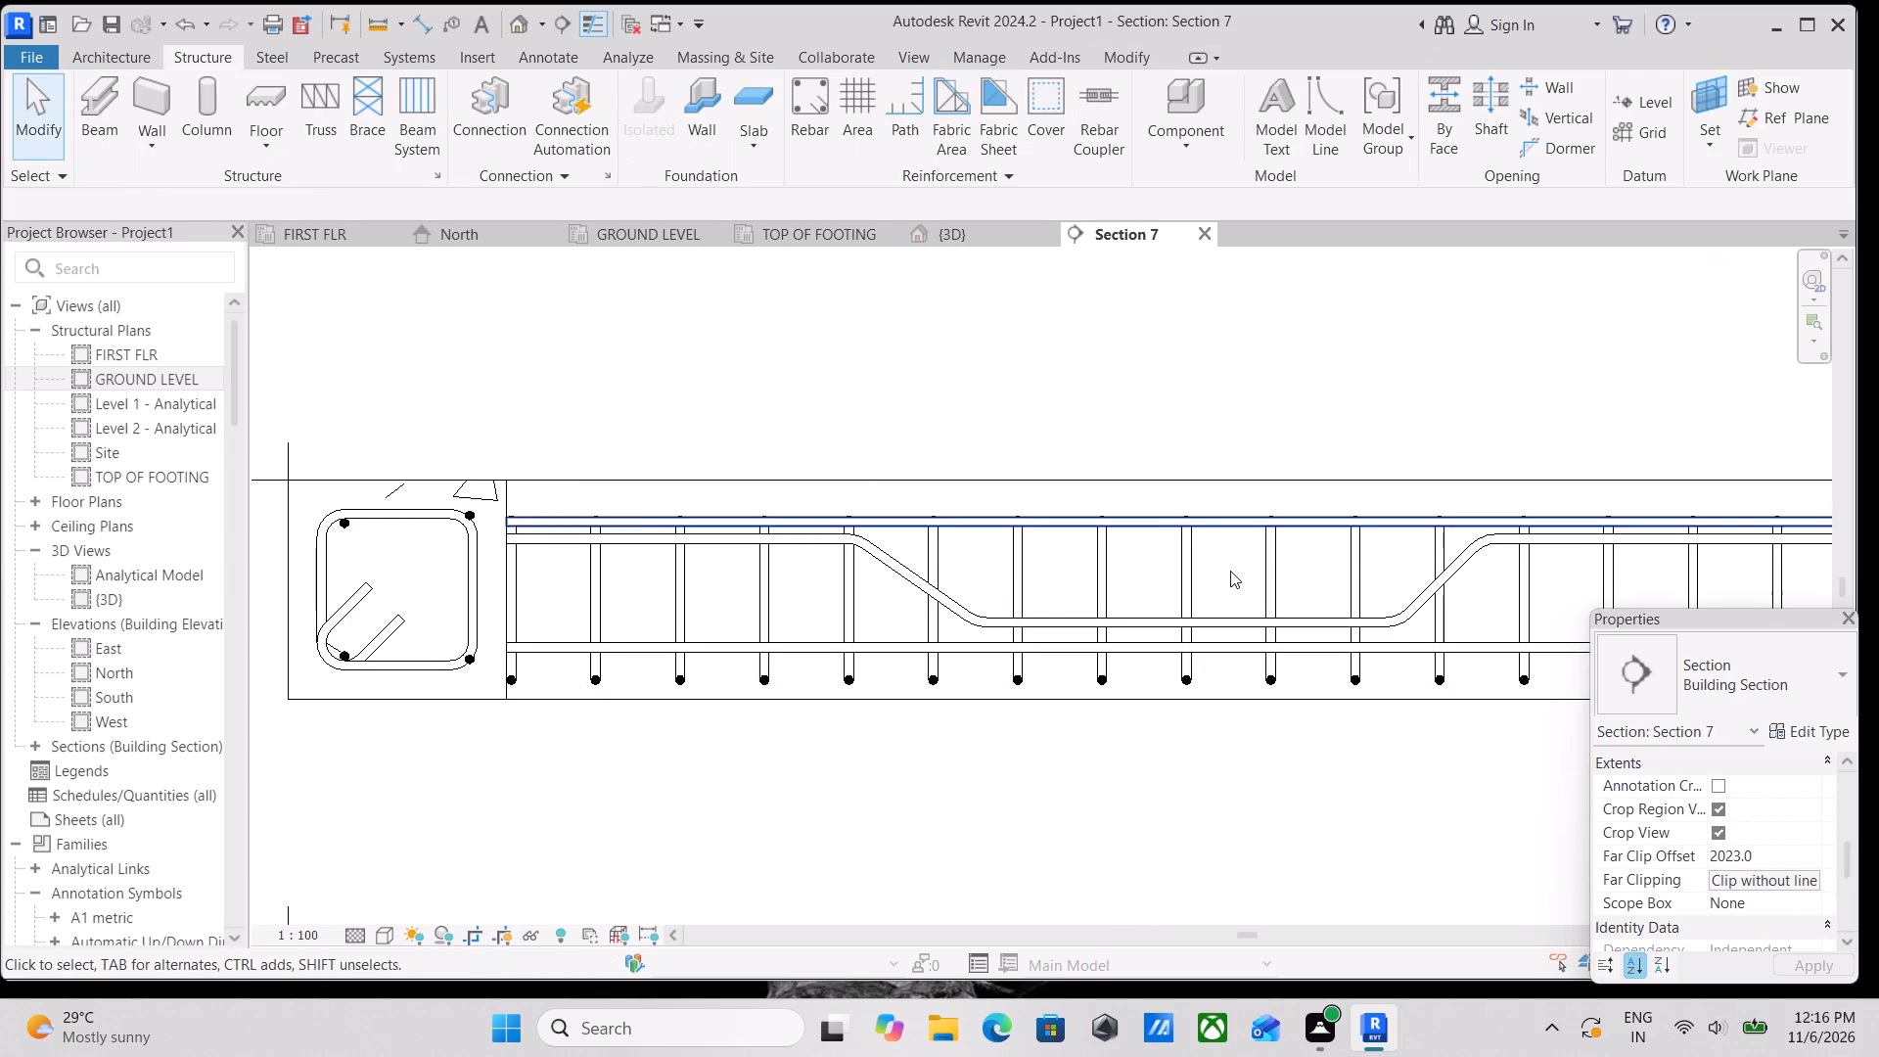
Set the new crosswise cranked bar set to show unobscured in the {3D} view.
scroll(1231, 574, "down", 1)
middle_click_drag(1231, 574, 1027, 520)
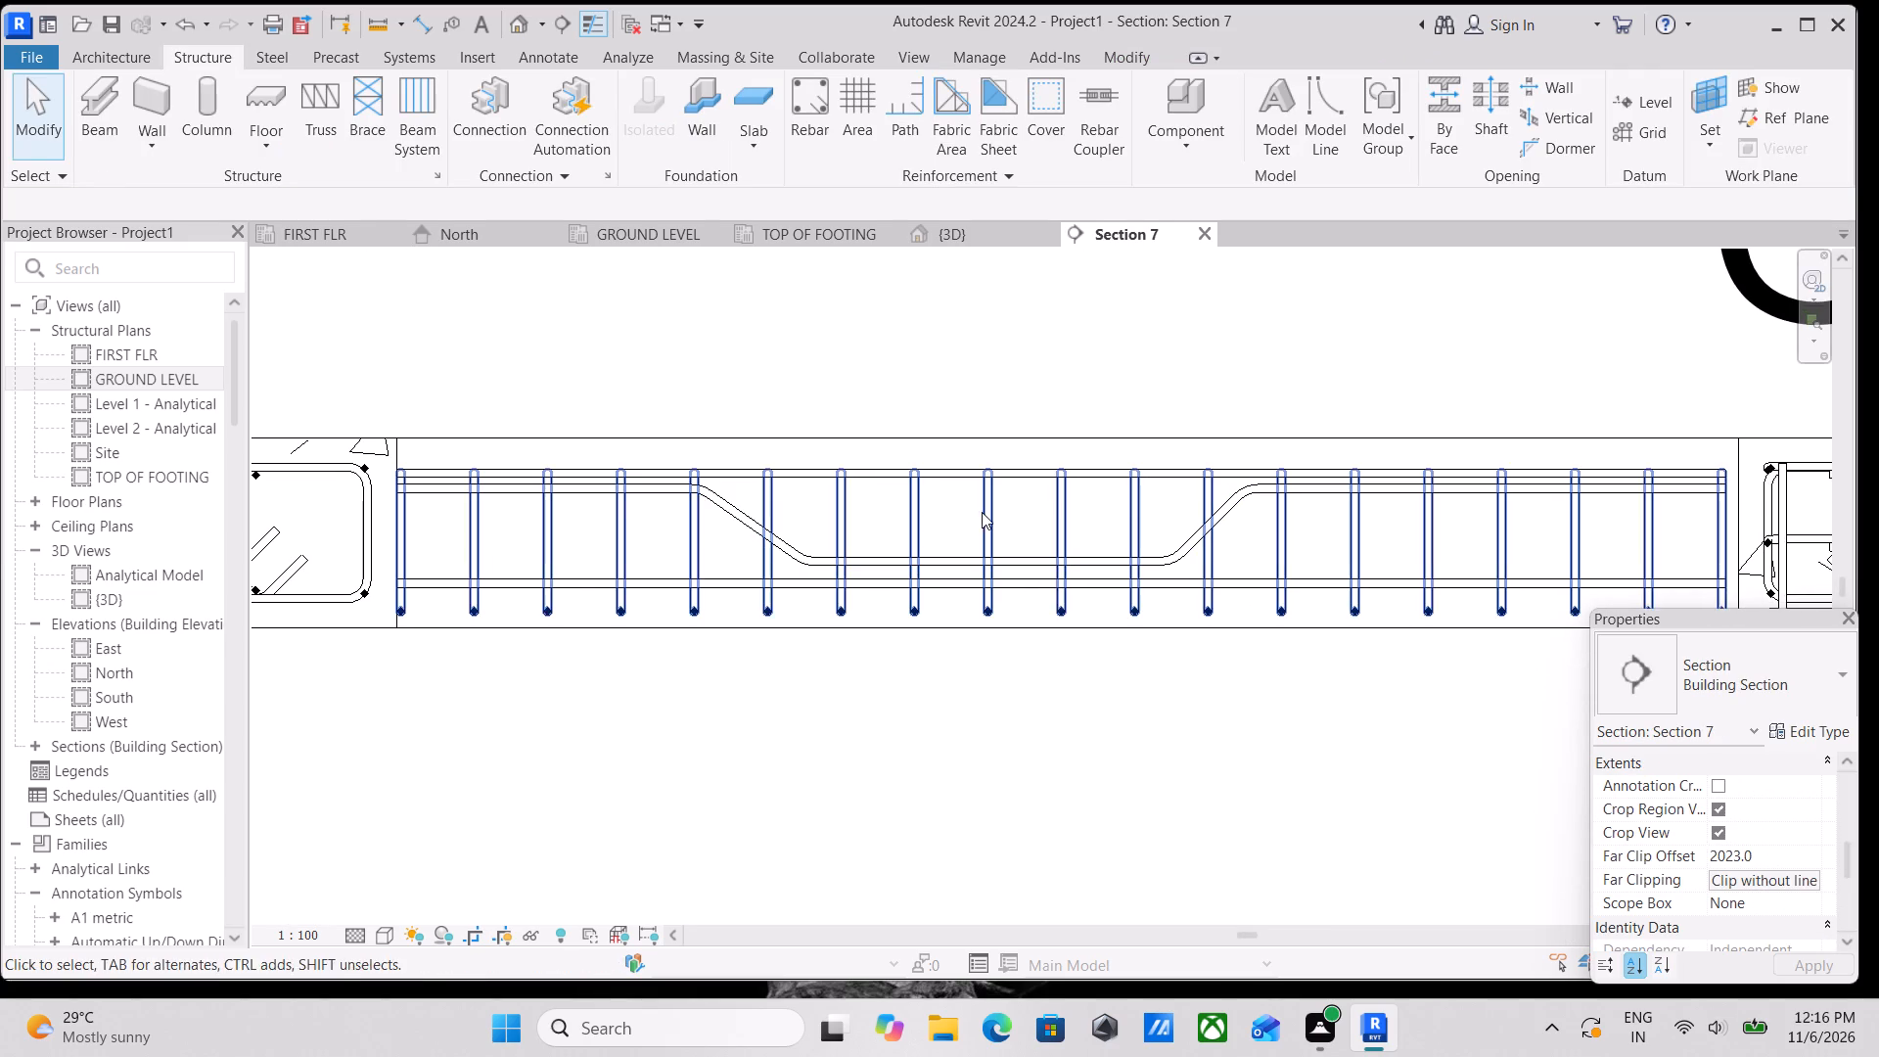
left_click(983, 512)
scroll(1791, 886, "down", 2)
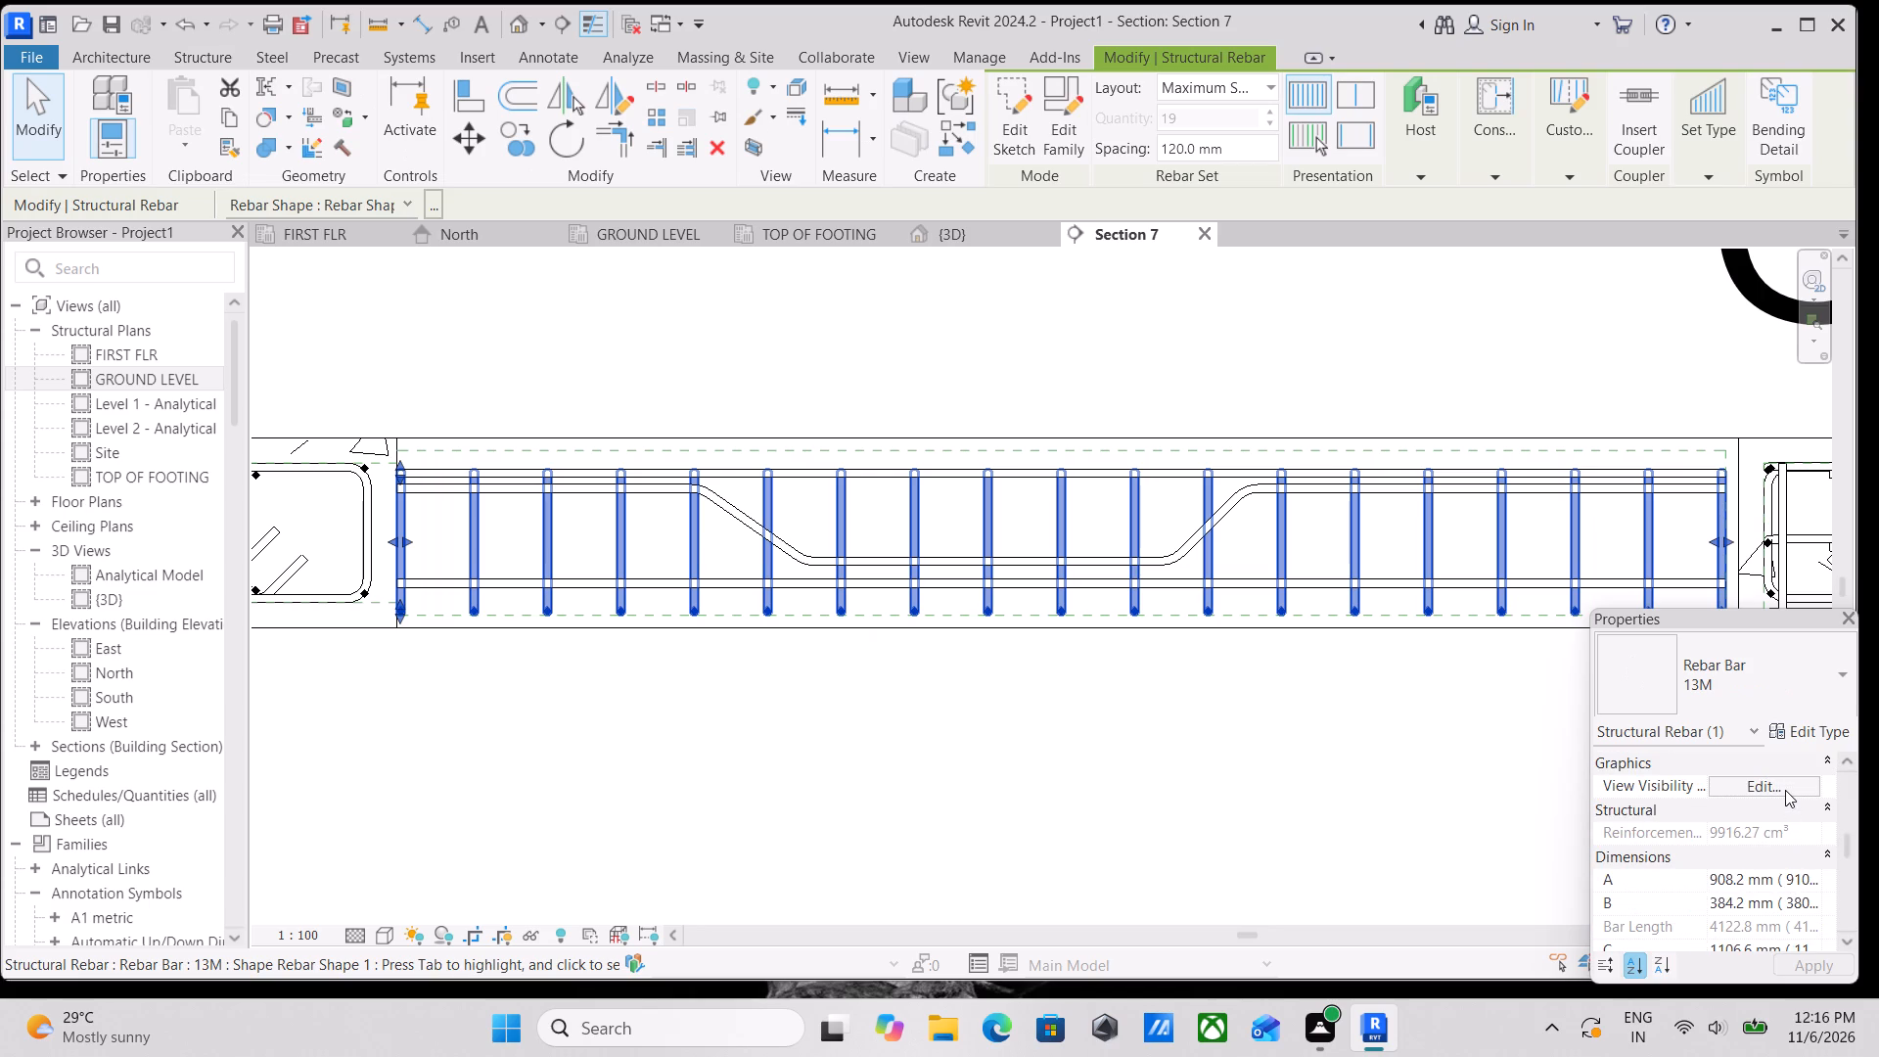
left_click(1785, 785)
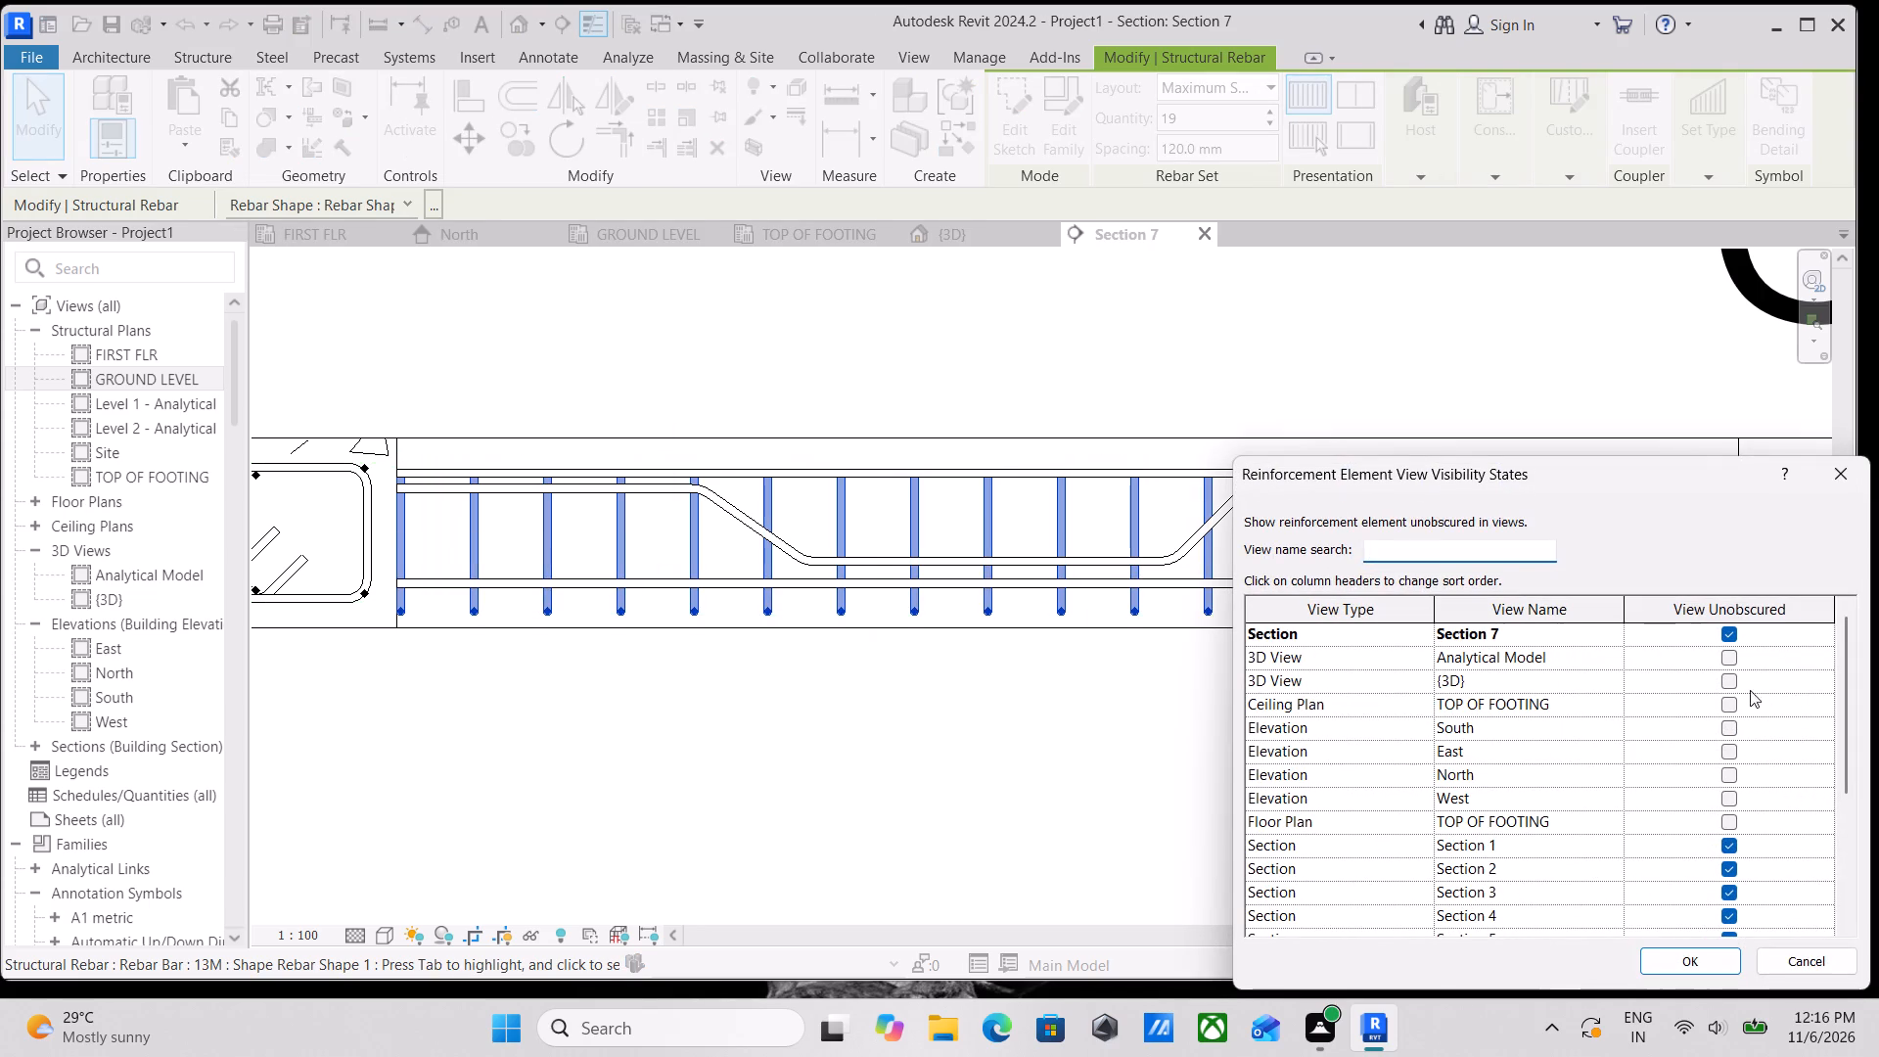
left_click(1733, 683)
left_click(1704, 950)
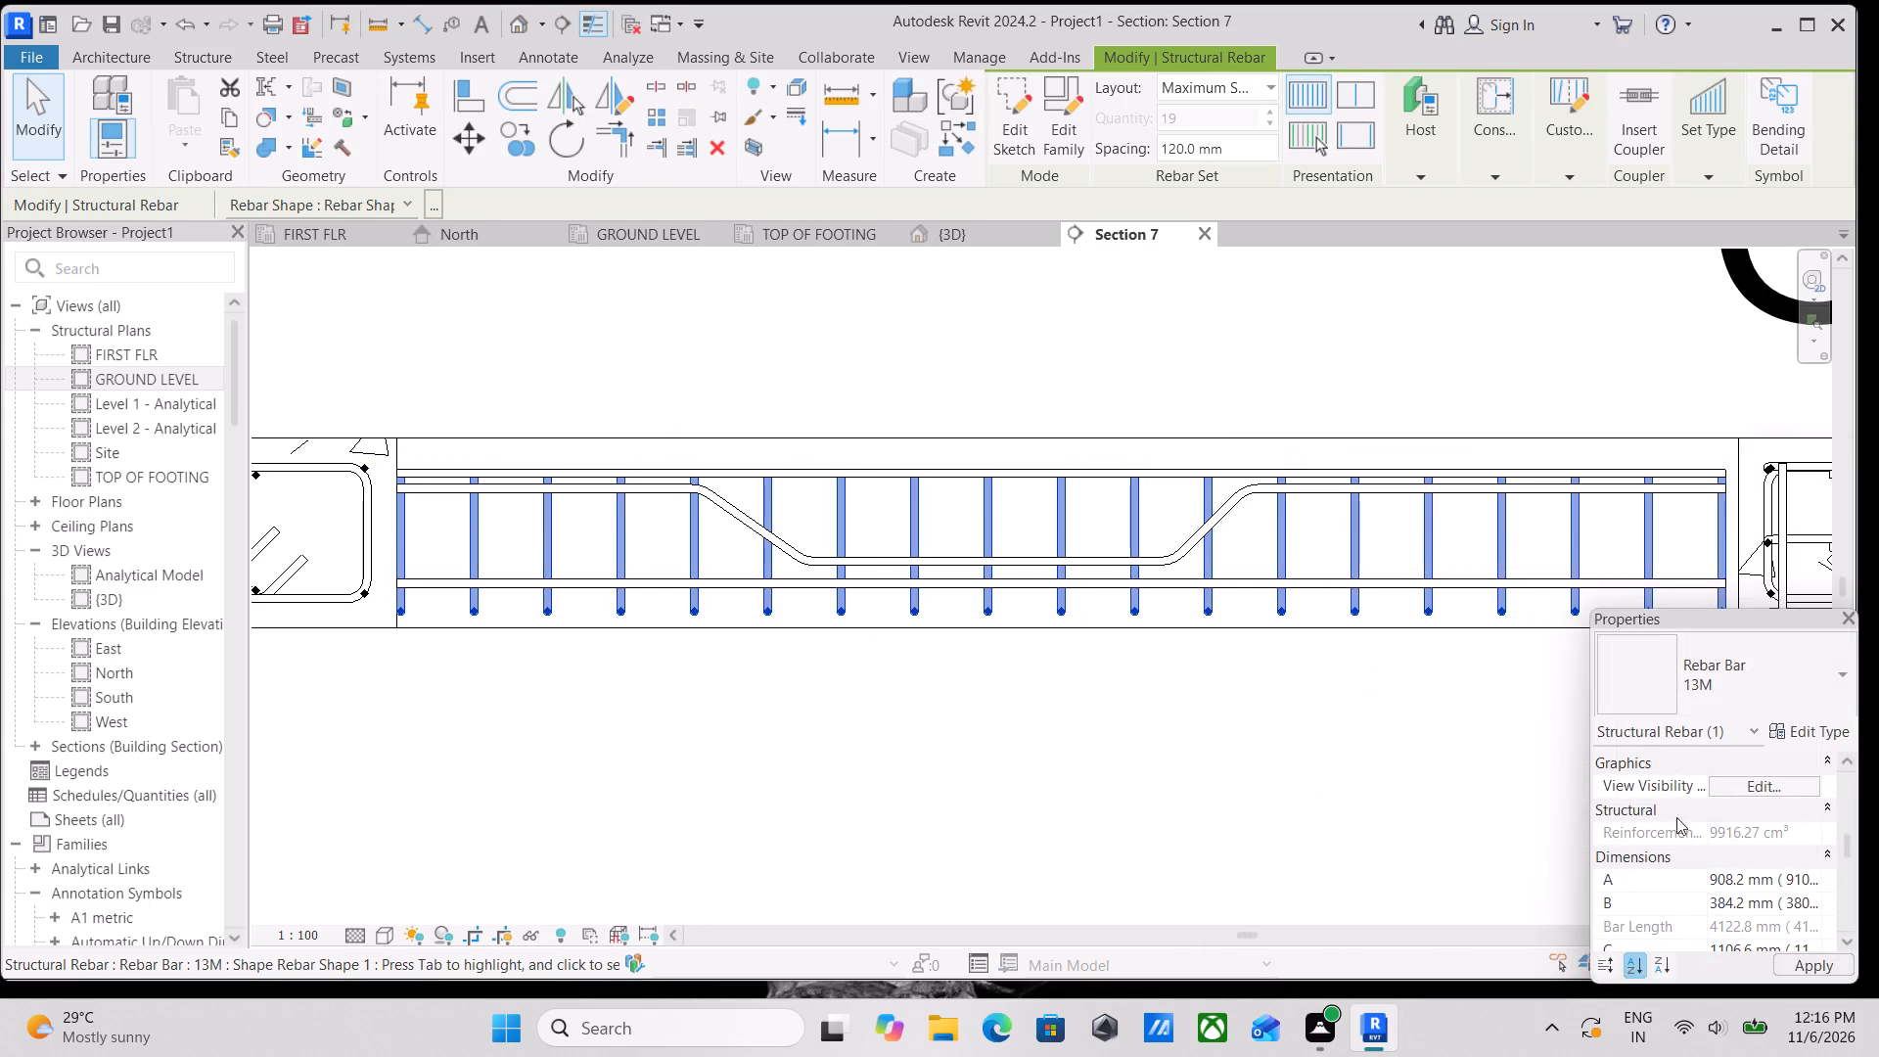
scroll(1270, 565, "up", 2)
key("Escape")
Check the view visibility states of the original lengthwise cranked bar set.
left_click(1220, 482)
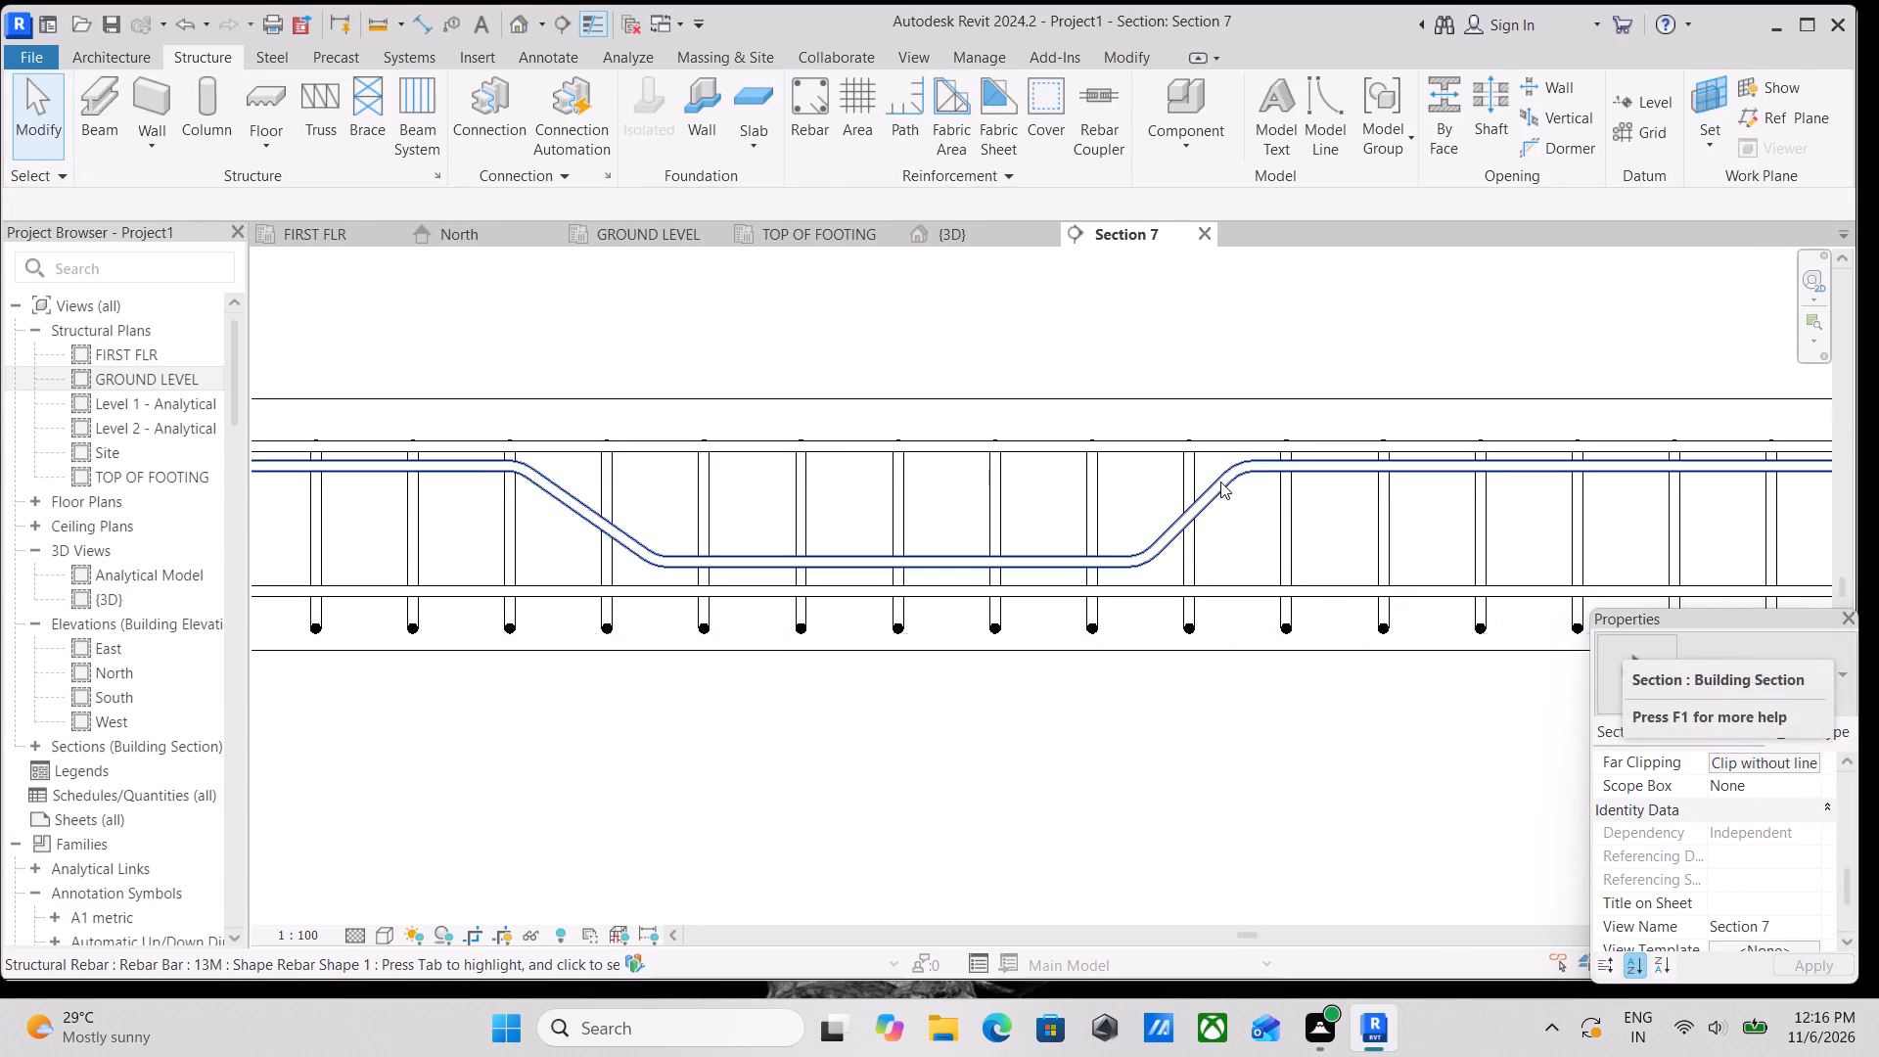
scroll(1768, 830, "down", 2)
scroll(1768, 830, "up", 4)
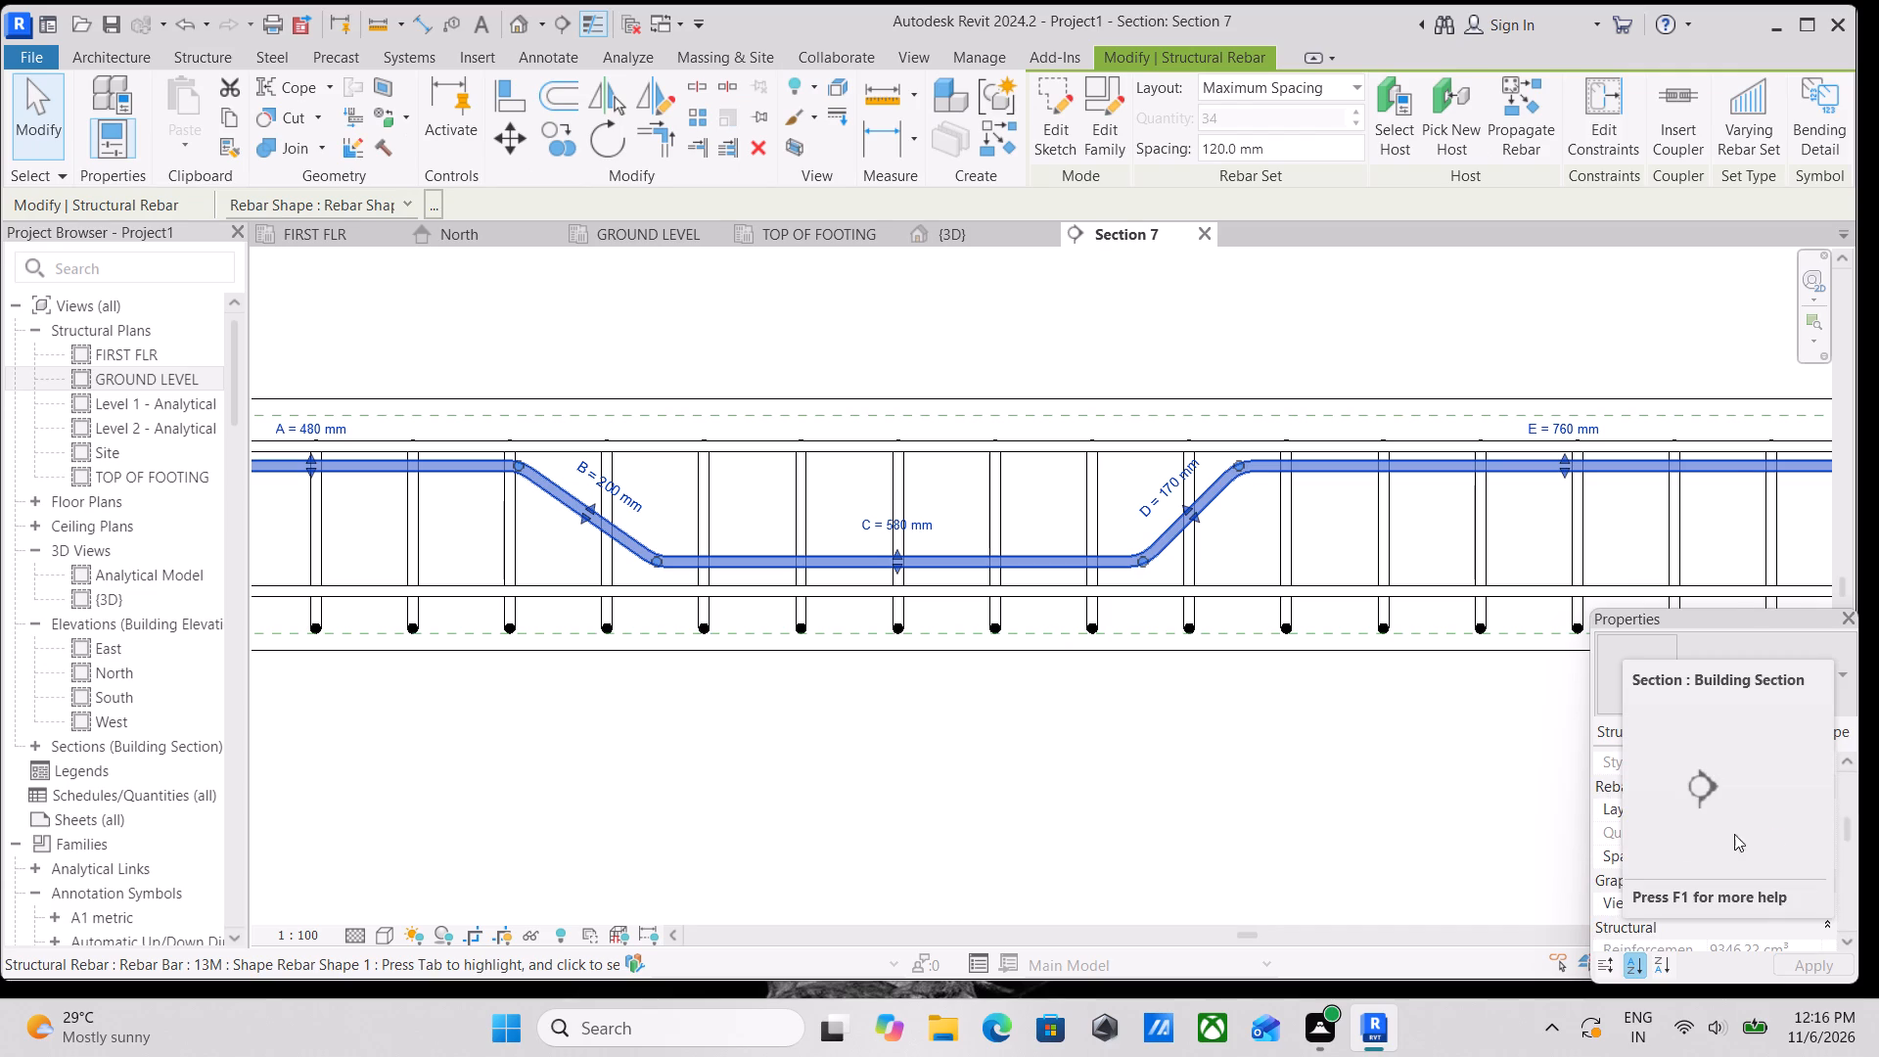
left_click(1762, 902)
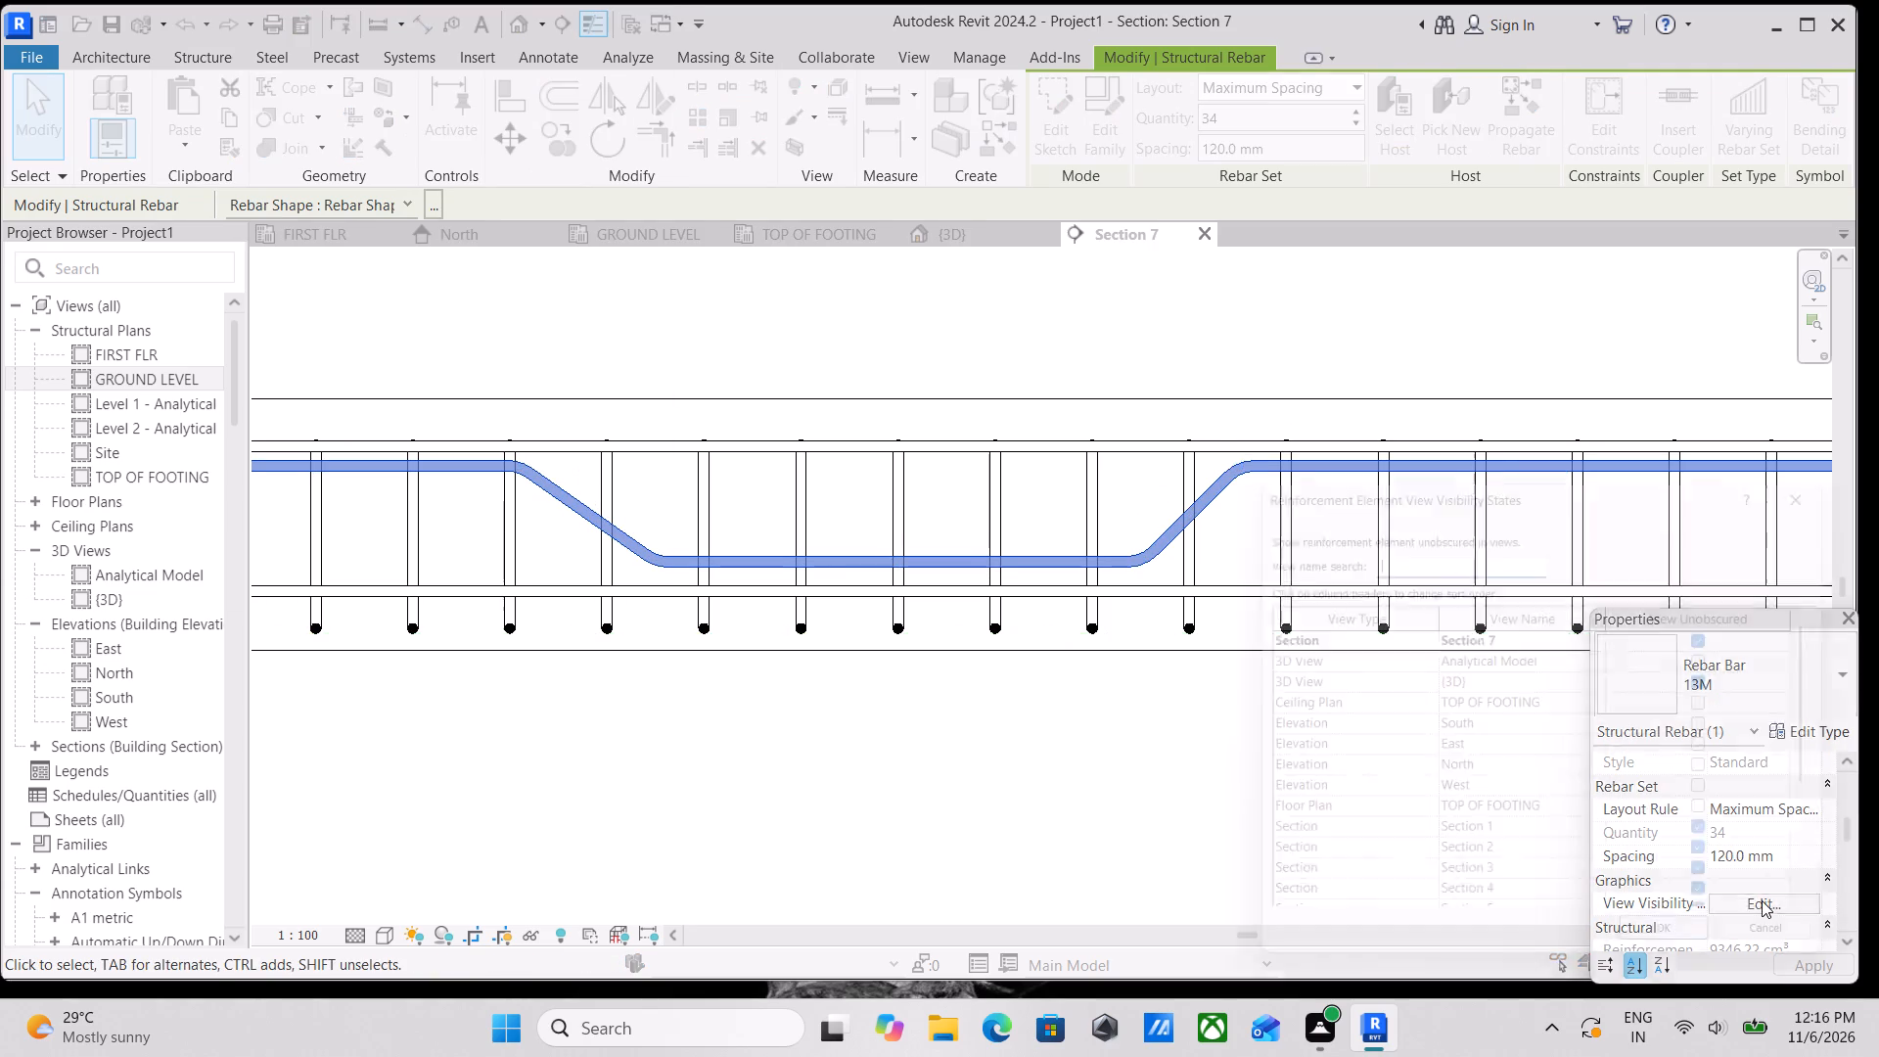
left_click(1688, 959)
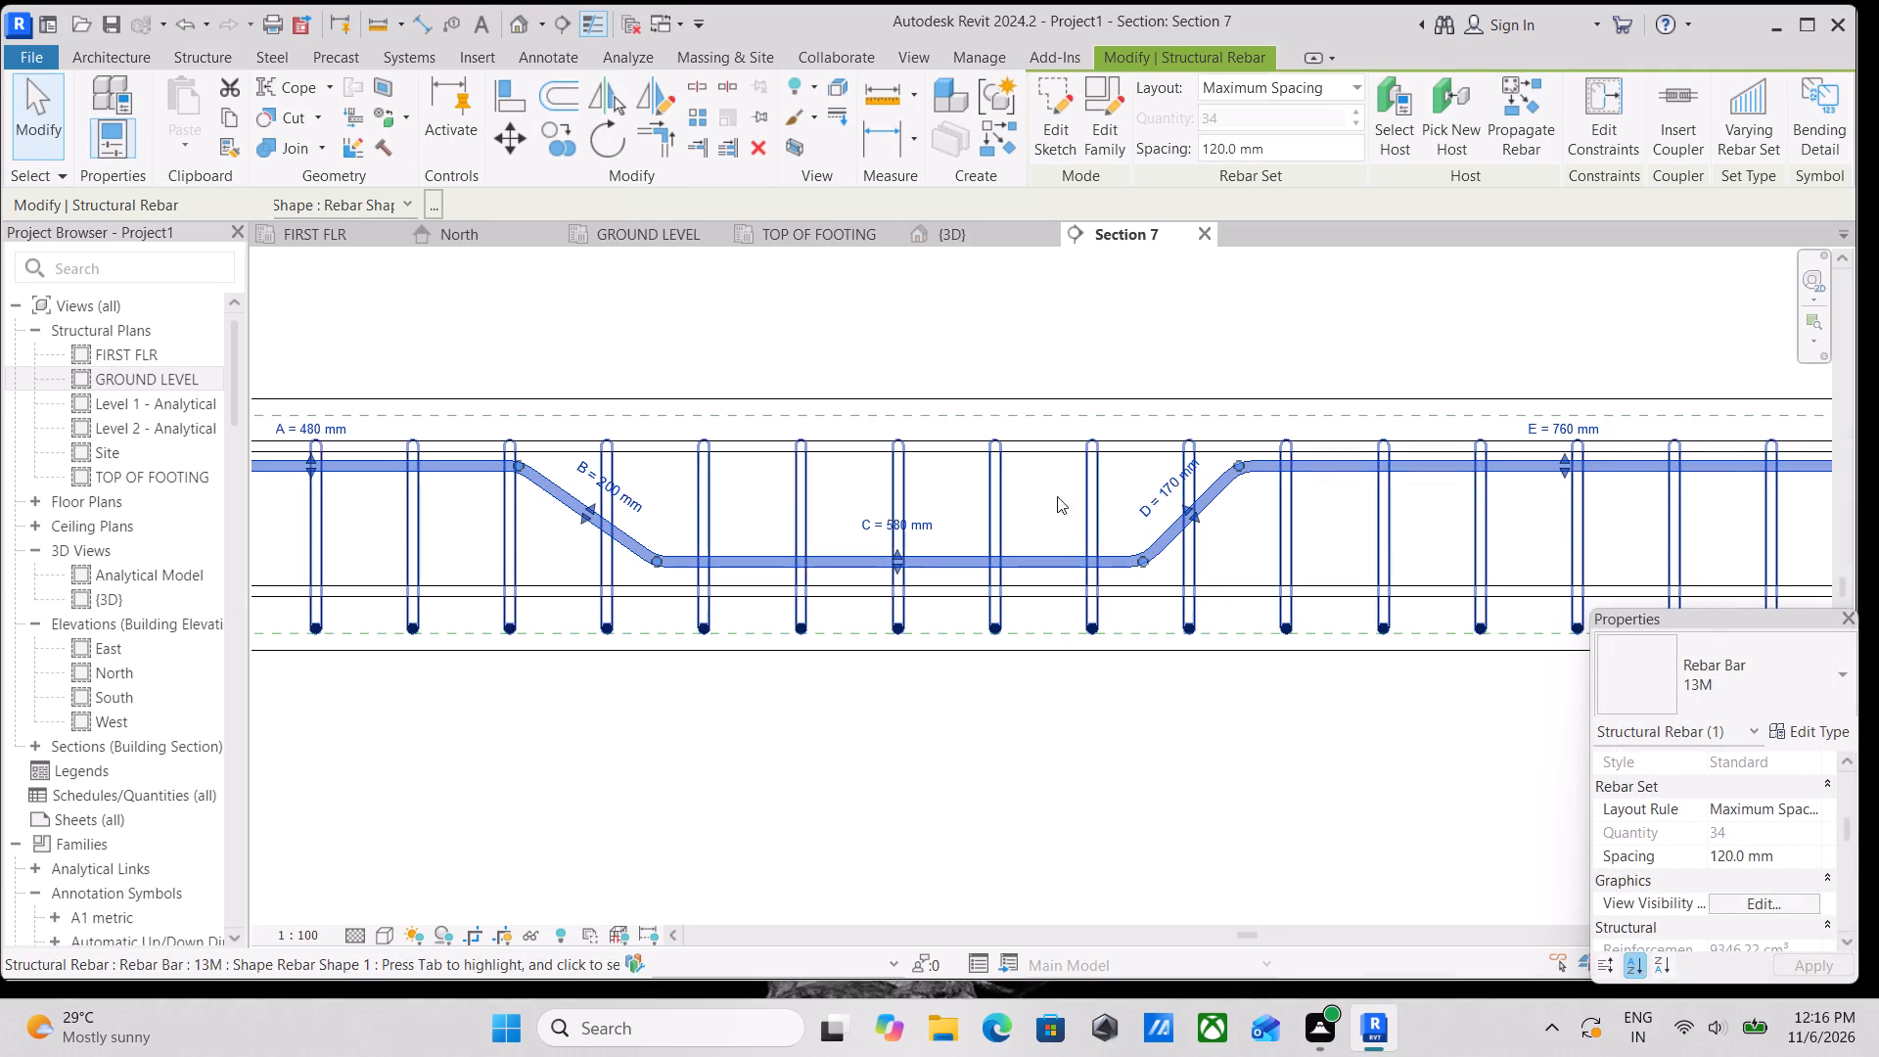
key("Escape")
Set the top straight bar set to show unobscured in the {3D} view.
left_click(939, 445)
scroll(1768, 873, "down", 1)
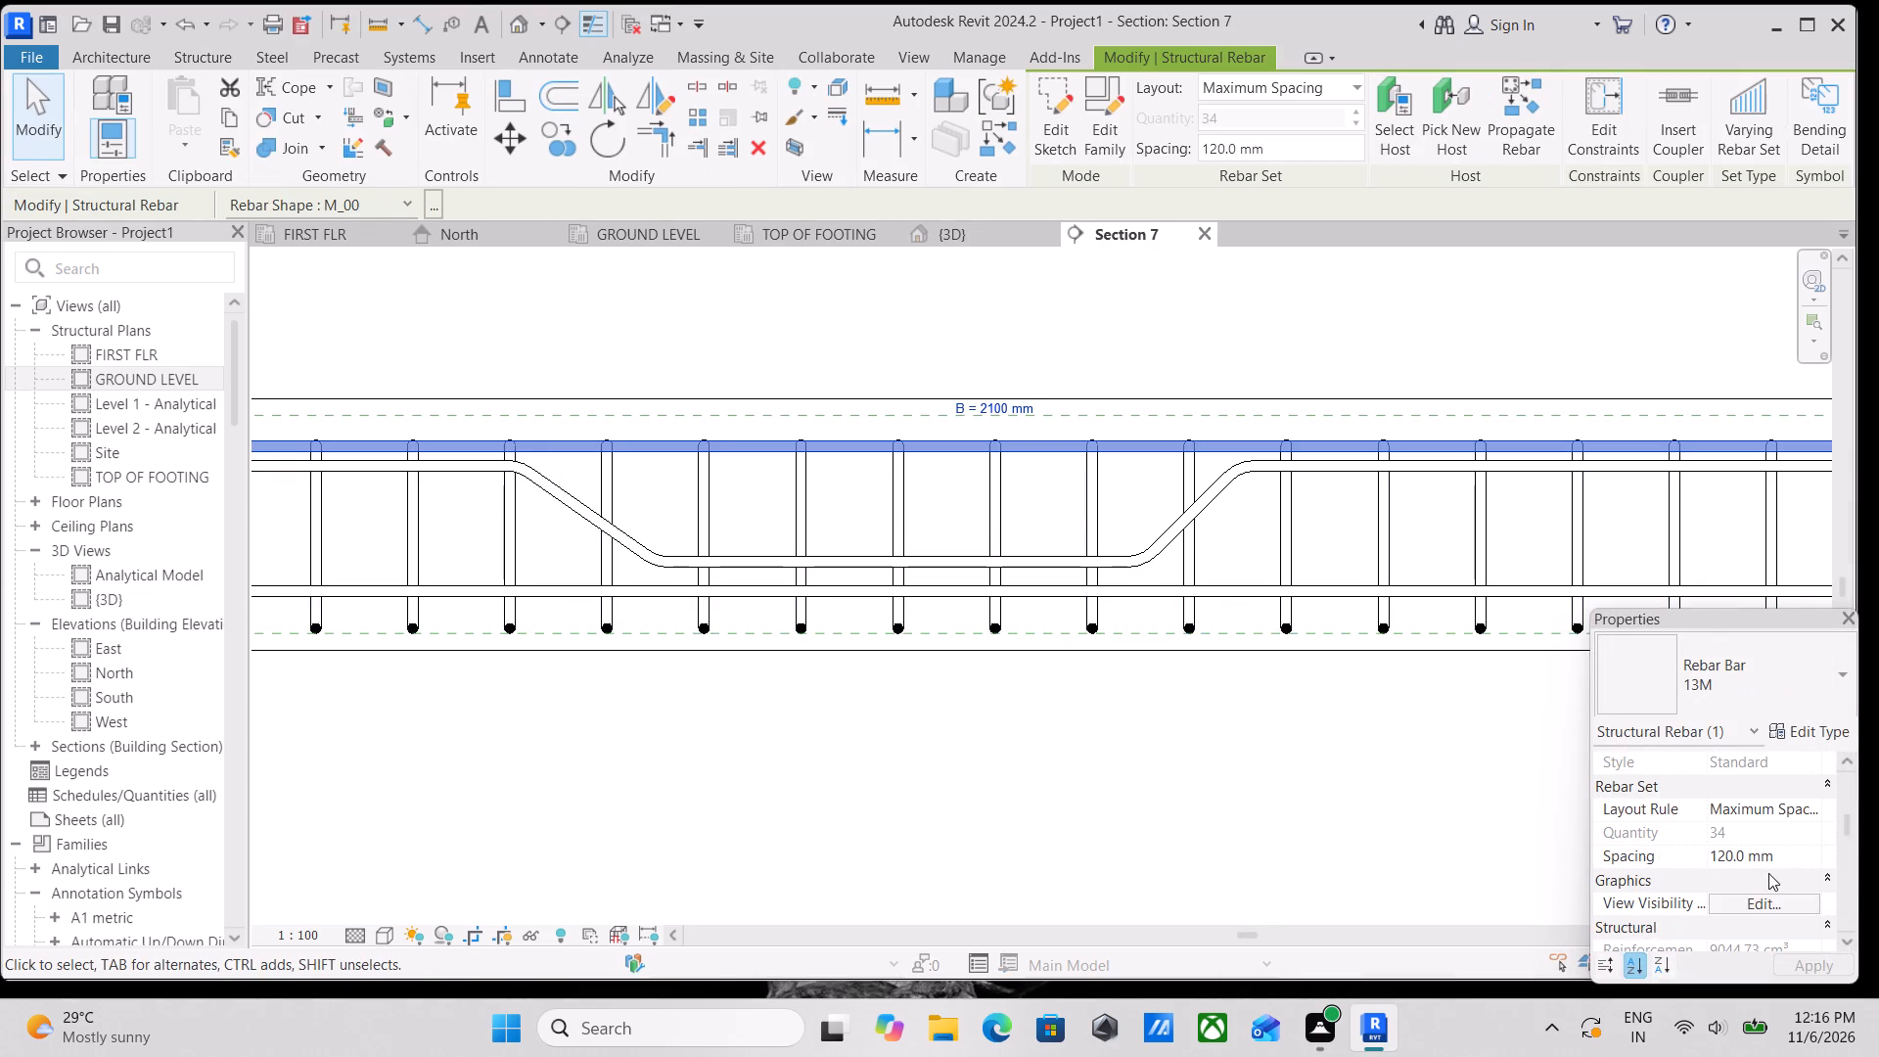
left_click(1771, 855)
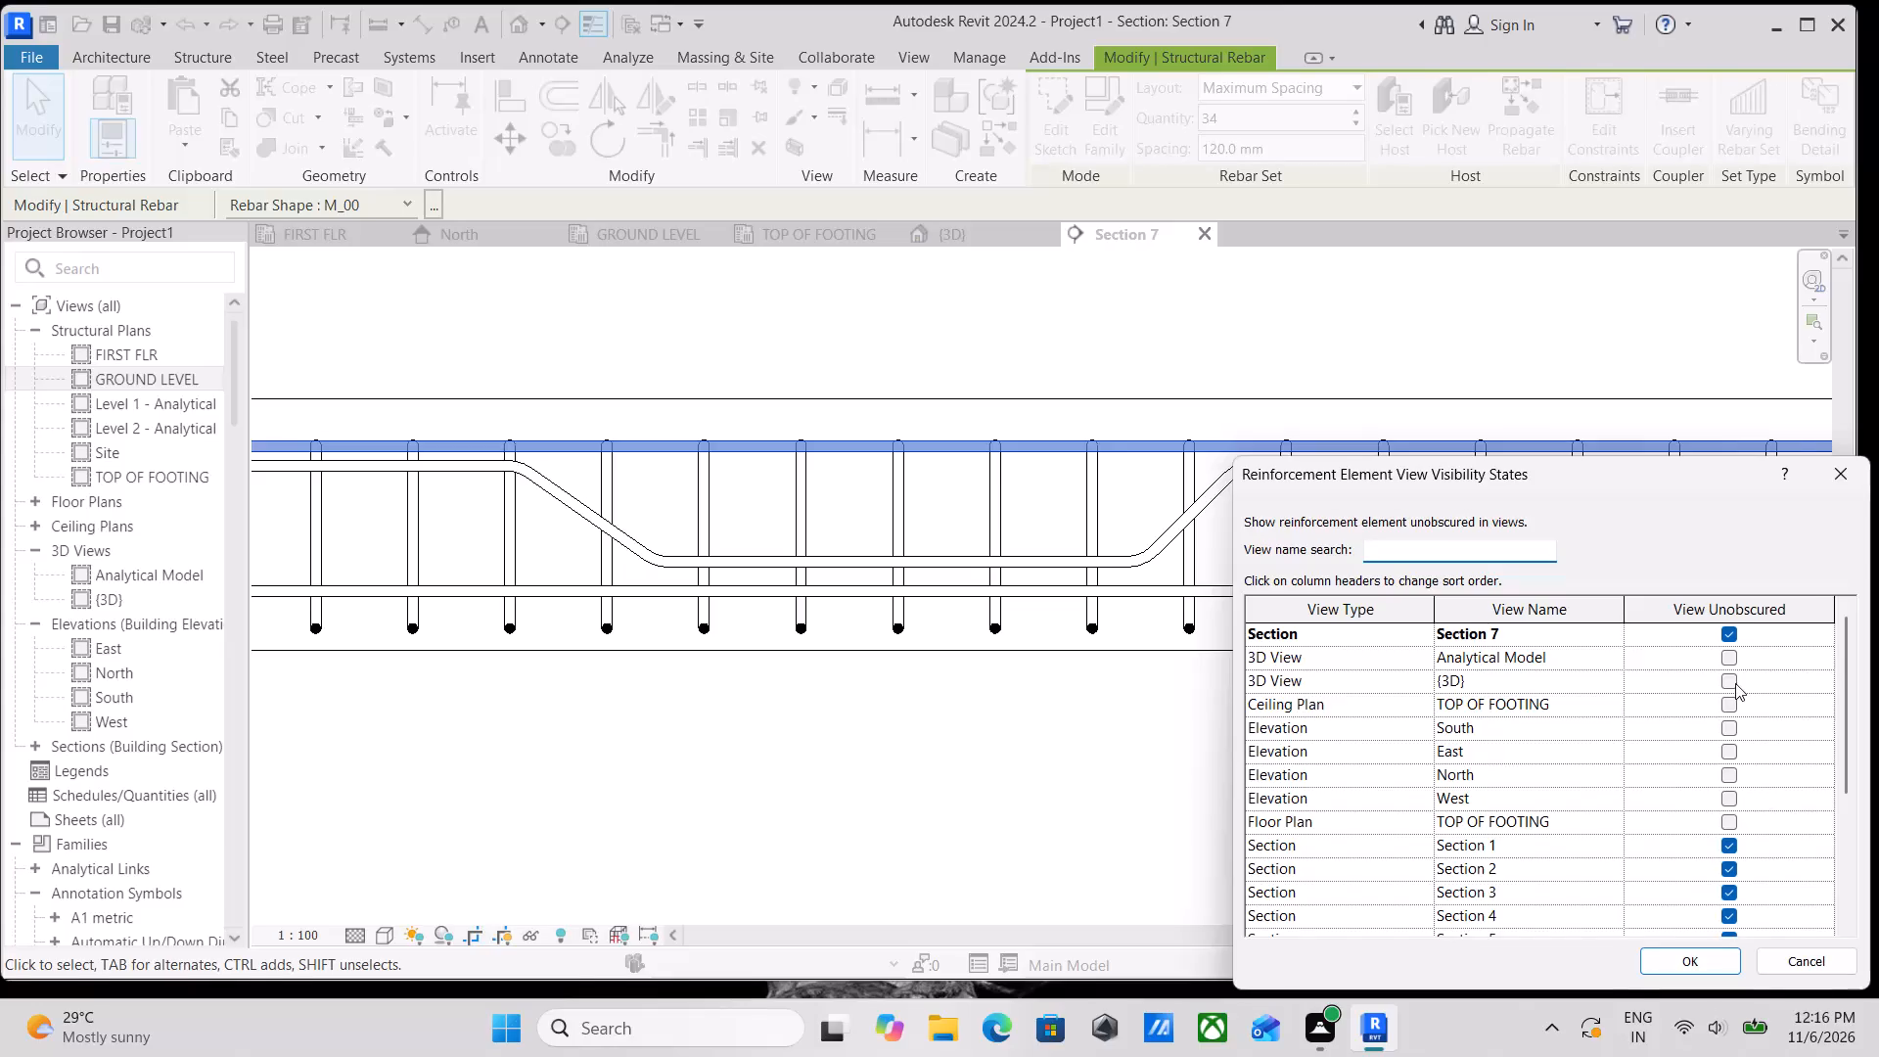
left_click(1735, 682)
left_click(1702, 958)
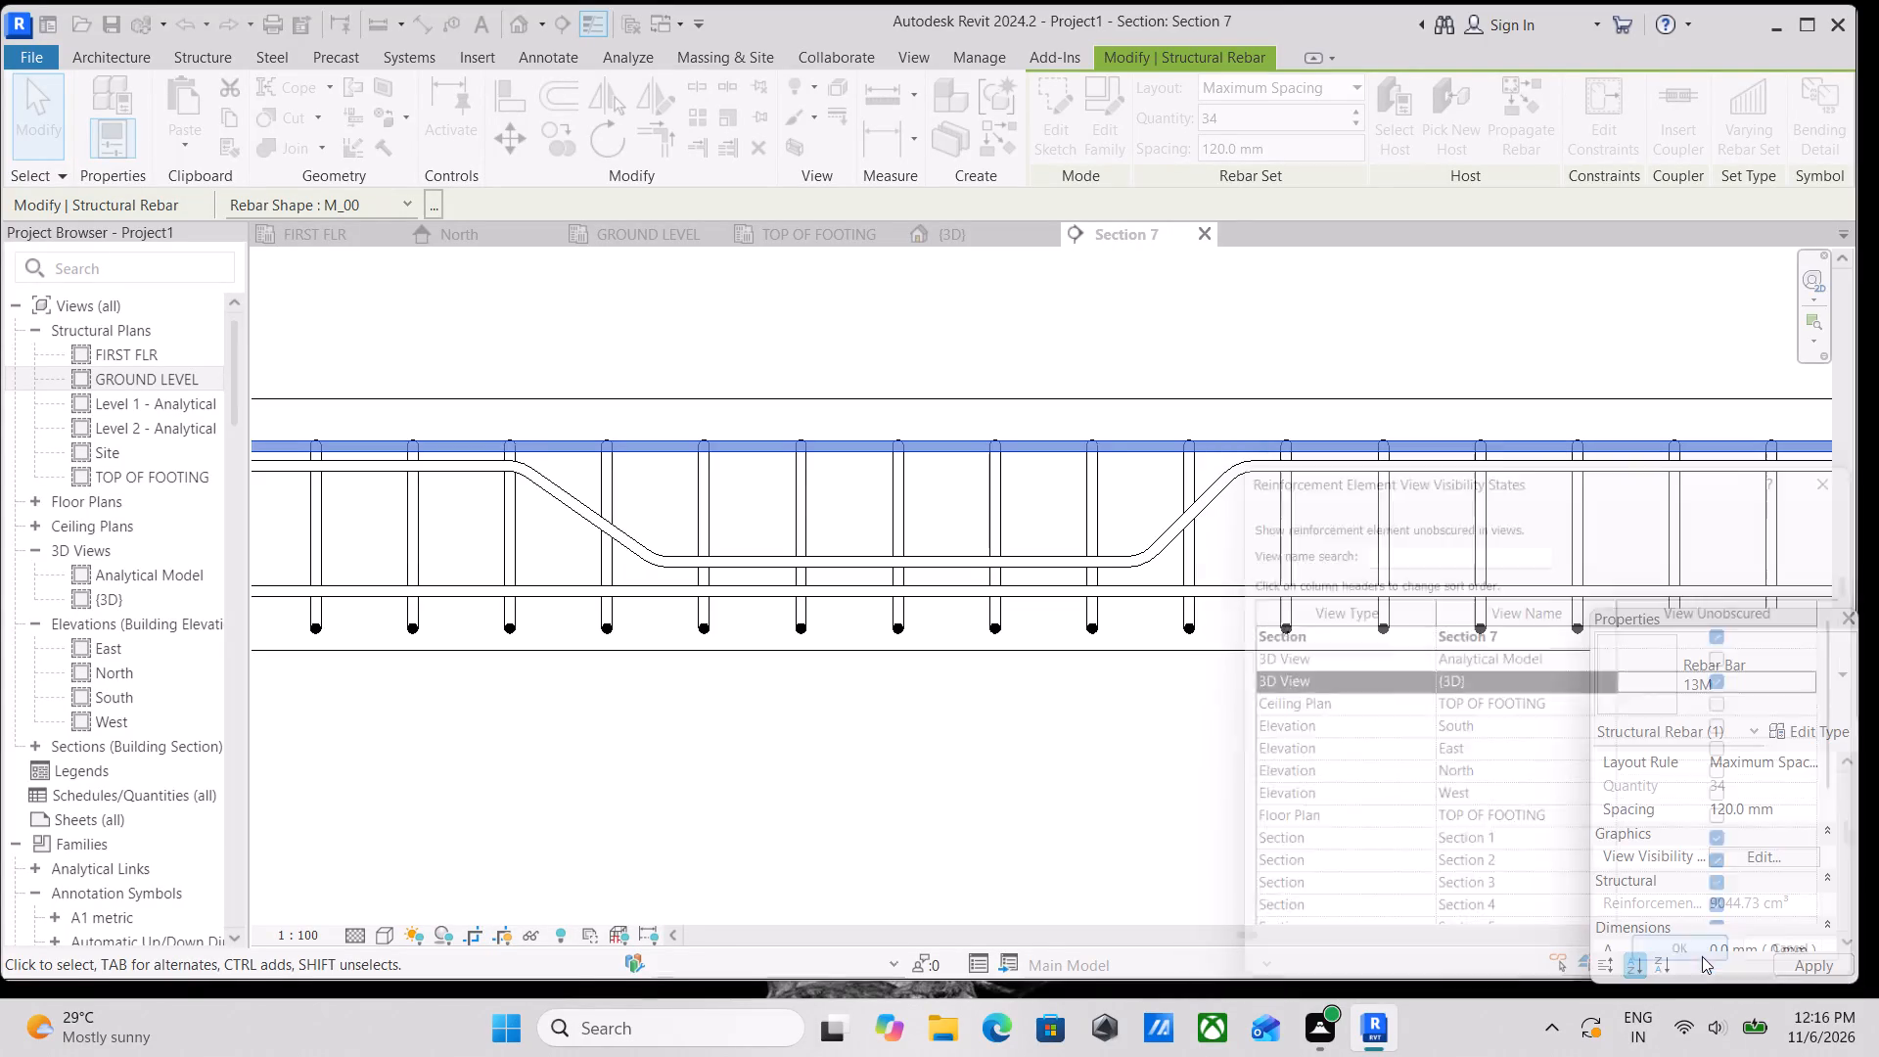
key("Escape")
Set the bottom straight bar set to show unobscured in the {3D} view.
left_click(960, 597)
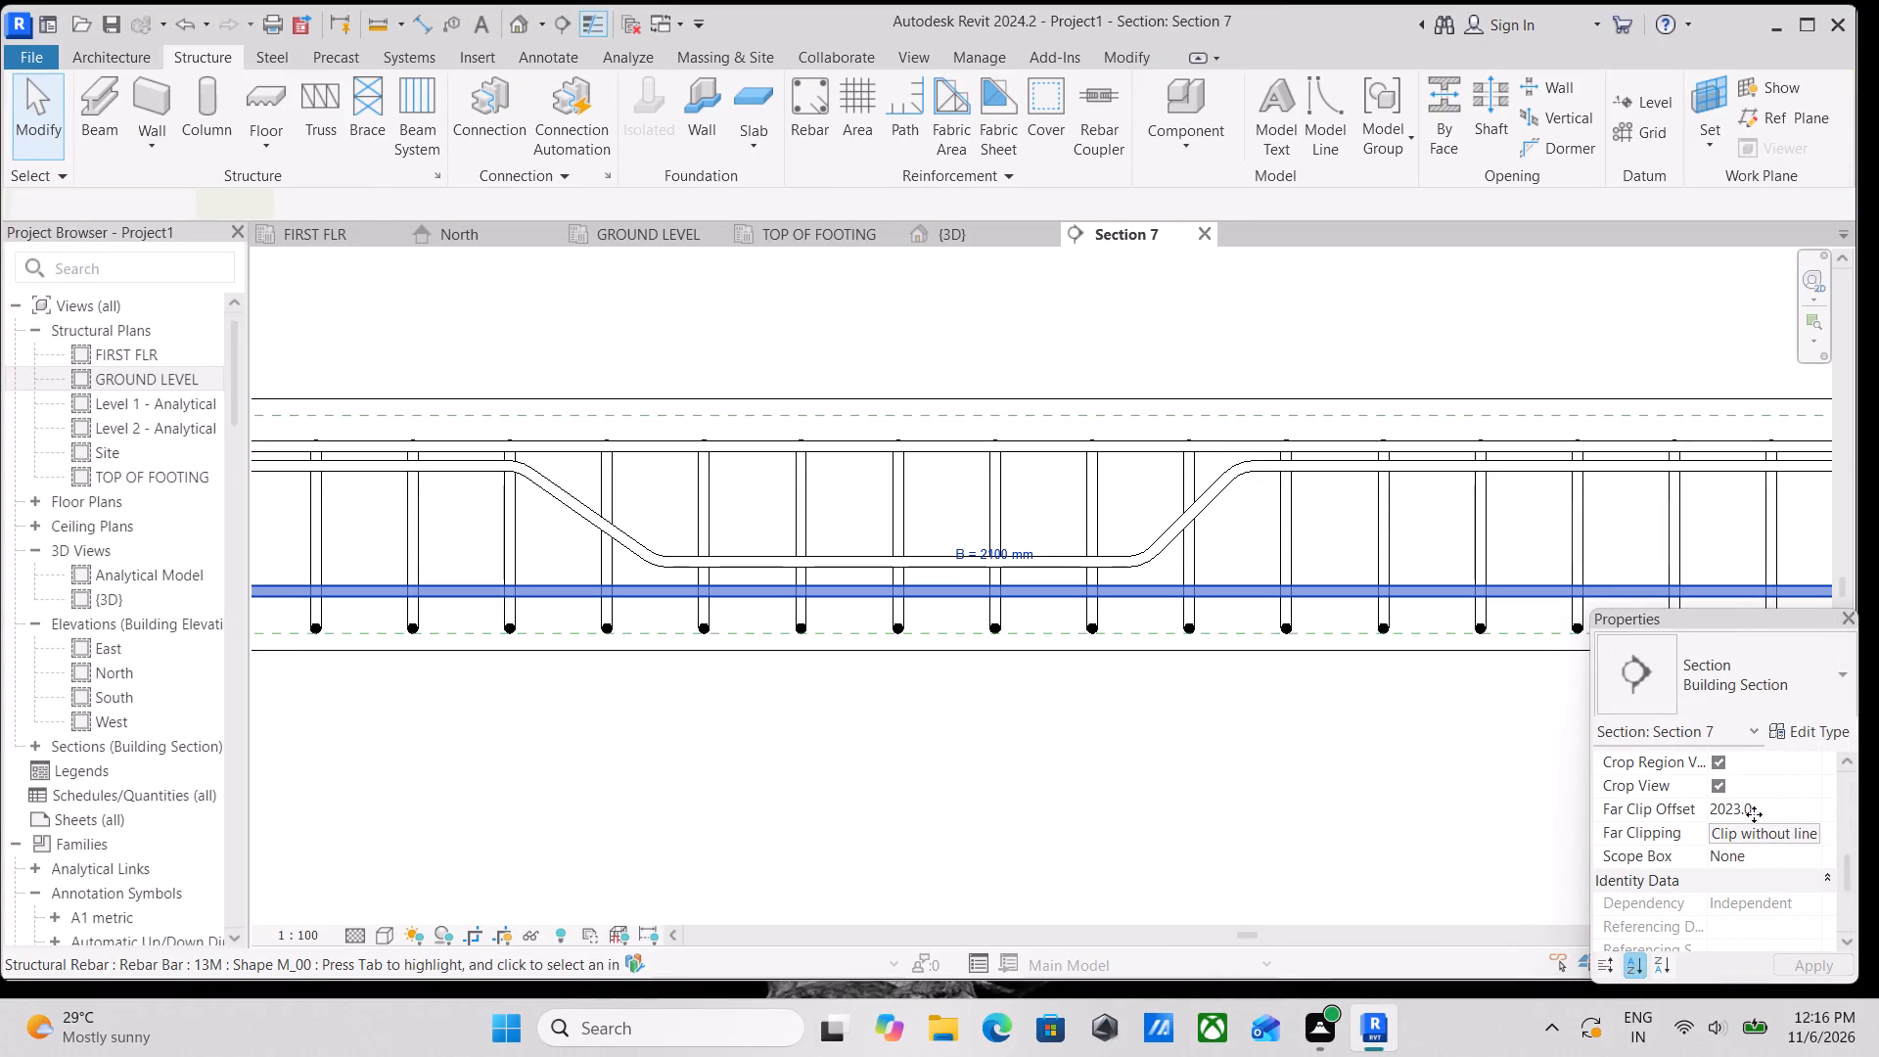
scroll(1780, 787, "down", 2)
scroll(1760, 780, "up", 1)
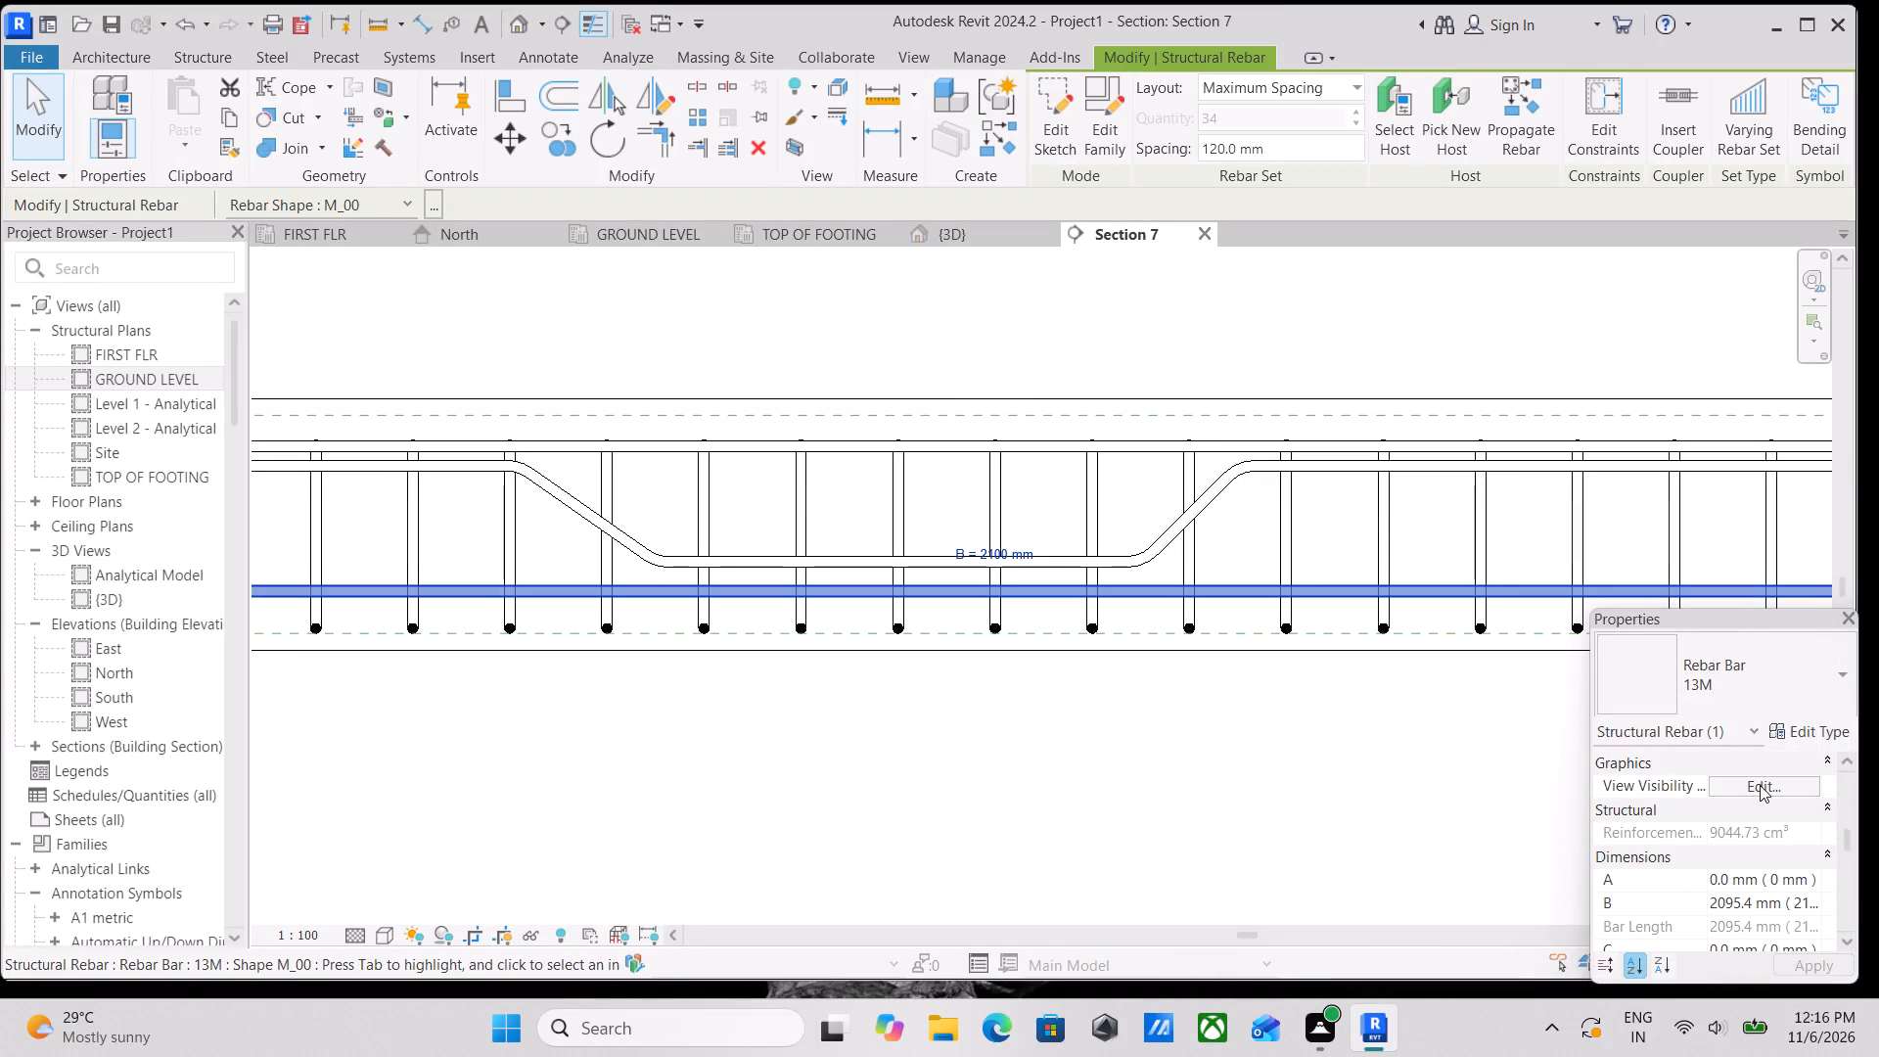
left_click(1760, 785)
left_click(1728, 684)
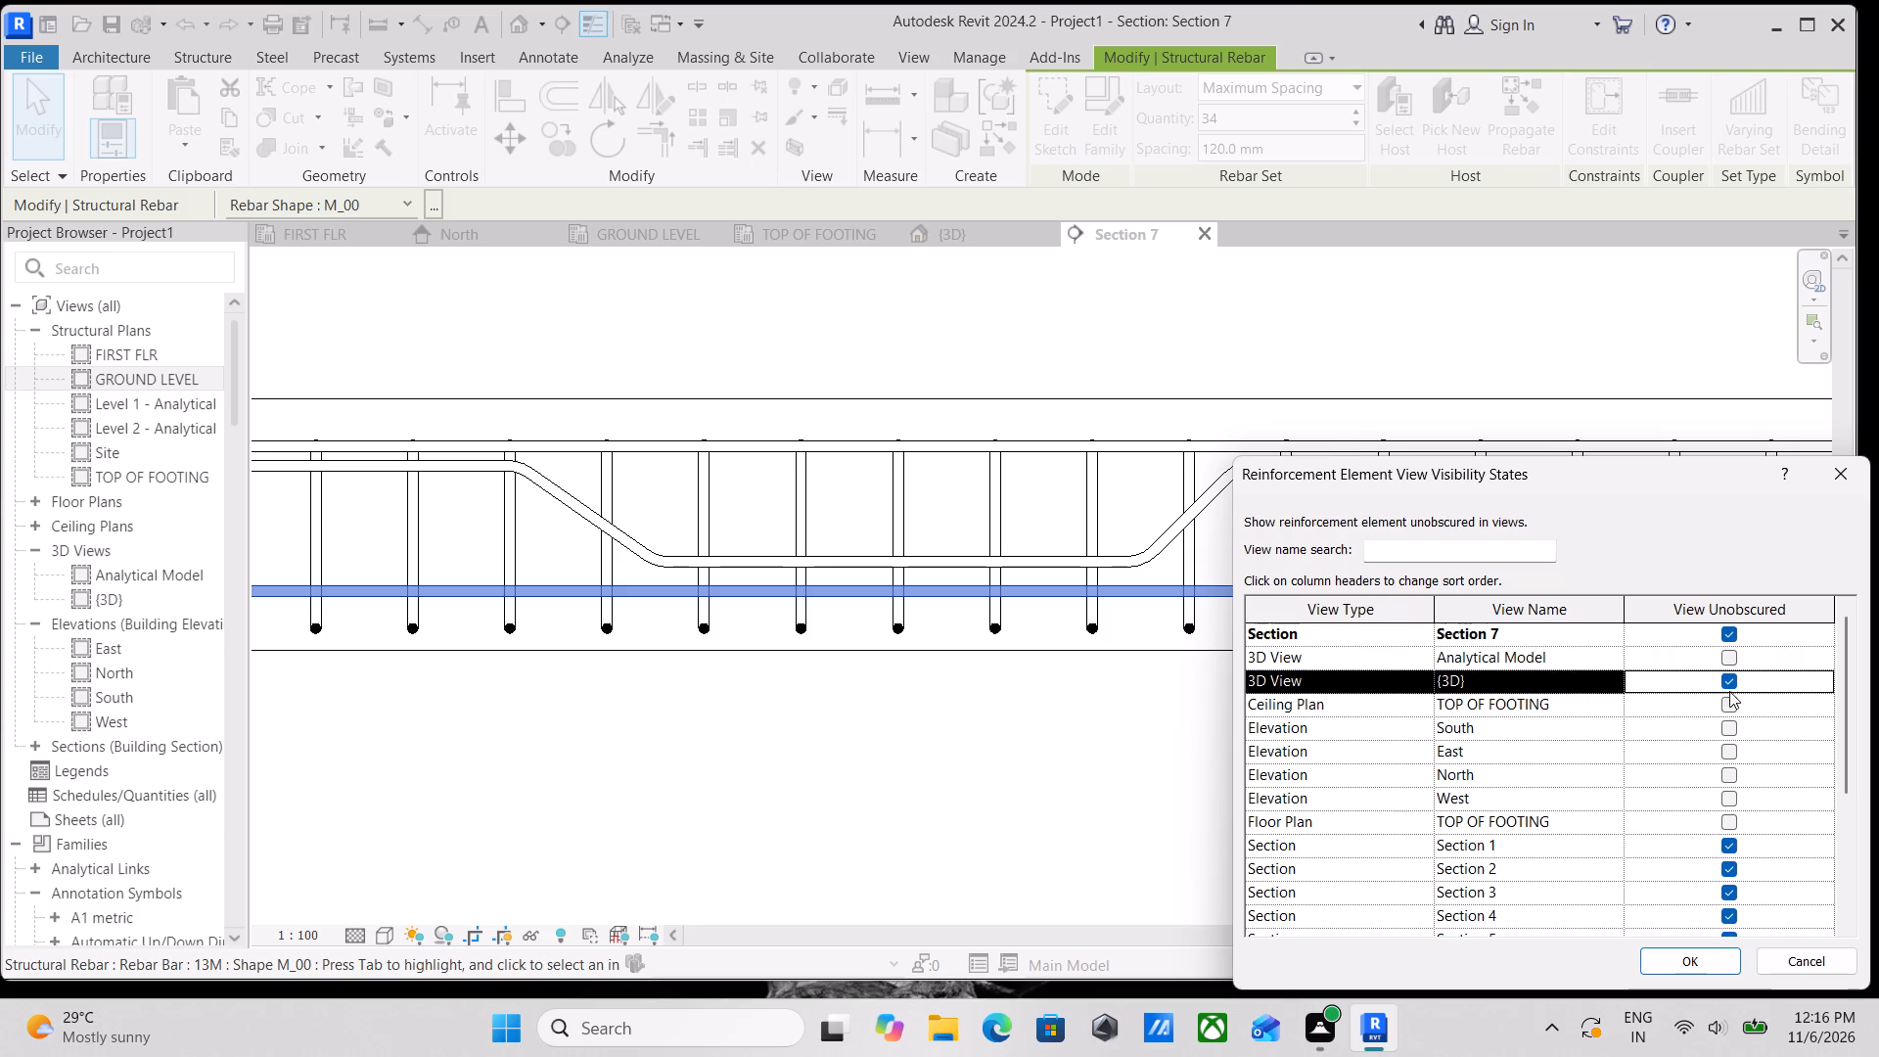
left_click(1707, 957)
scroll(1163, 502, "down", 2)
middle_click_drag(1139, 534, 1131, 562)
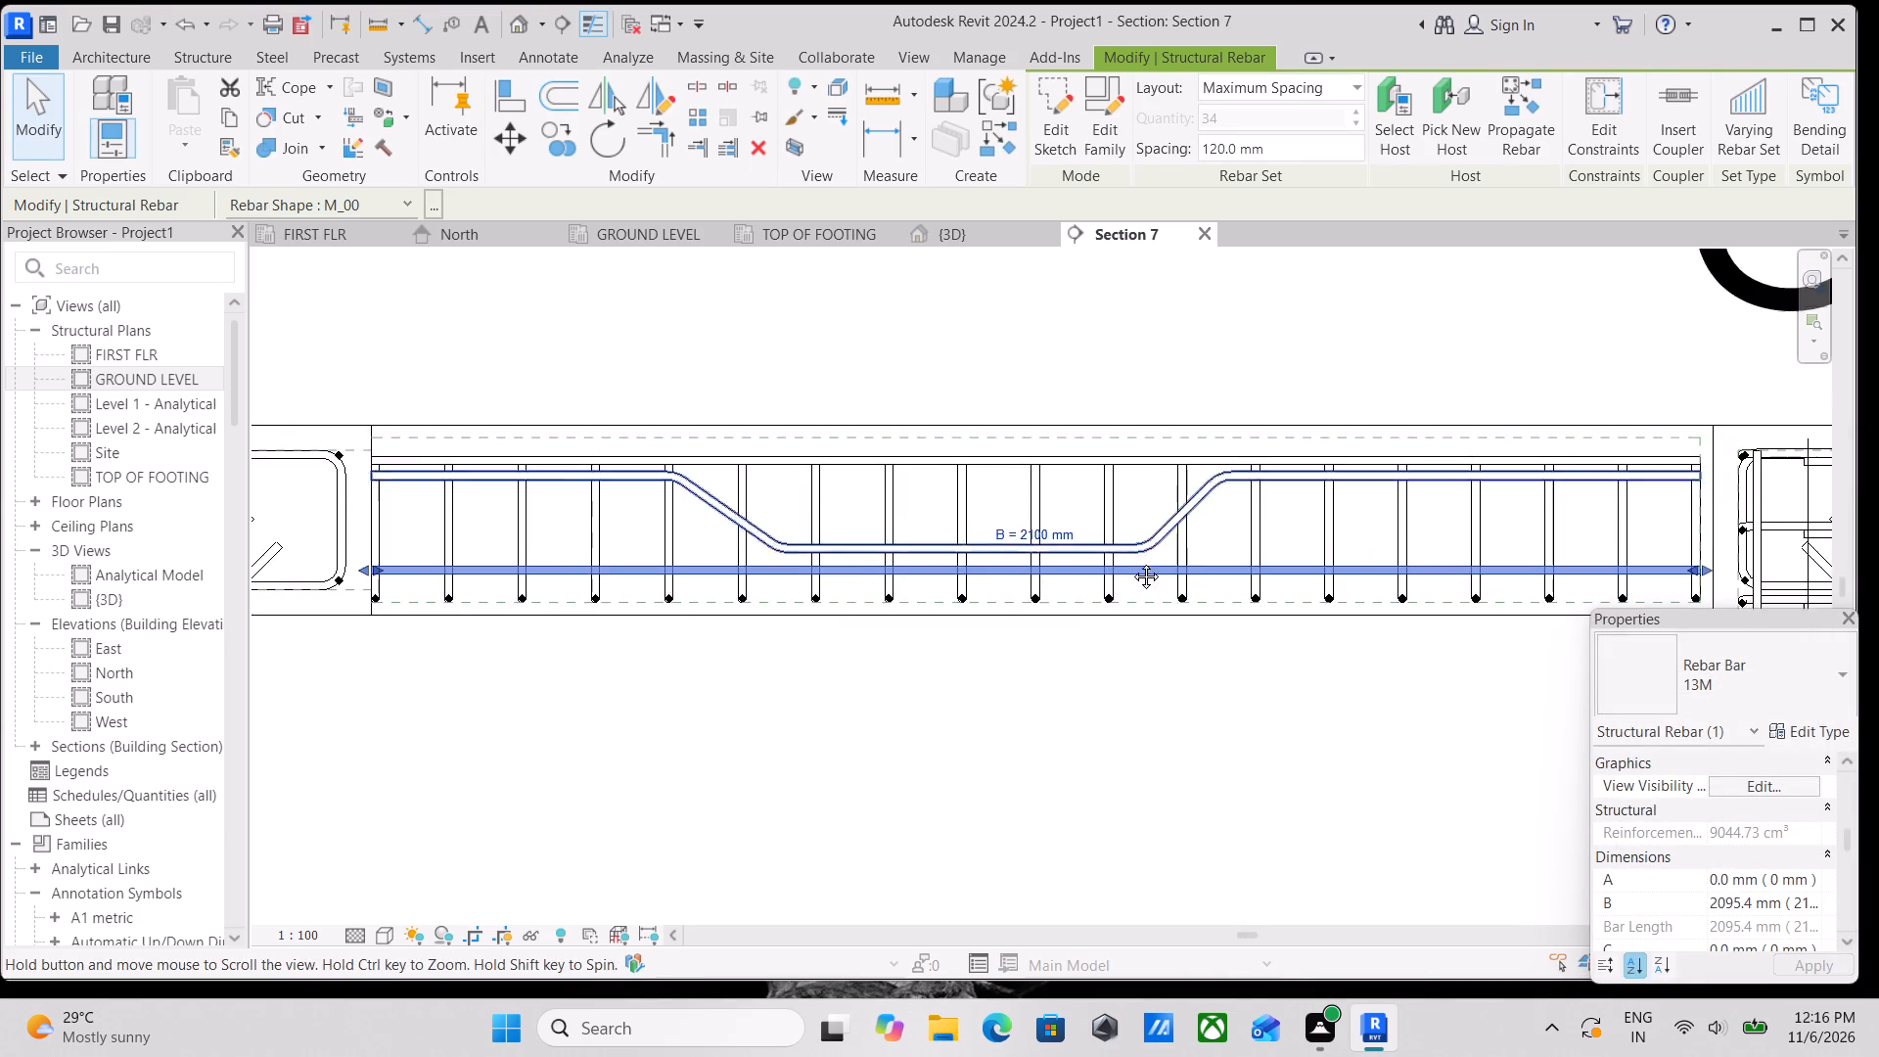
middle_click_drag(1131, 562, 1120, 656)
key("Escape")
Examine the reinforced floor panel's cranked and straight bars from several angles and zoom levels in the {3D} view.
left_click(946, 221)
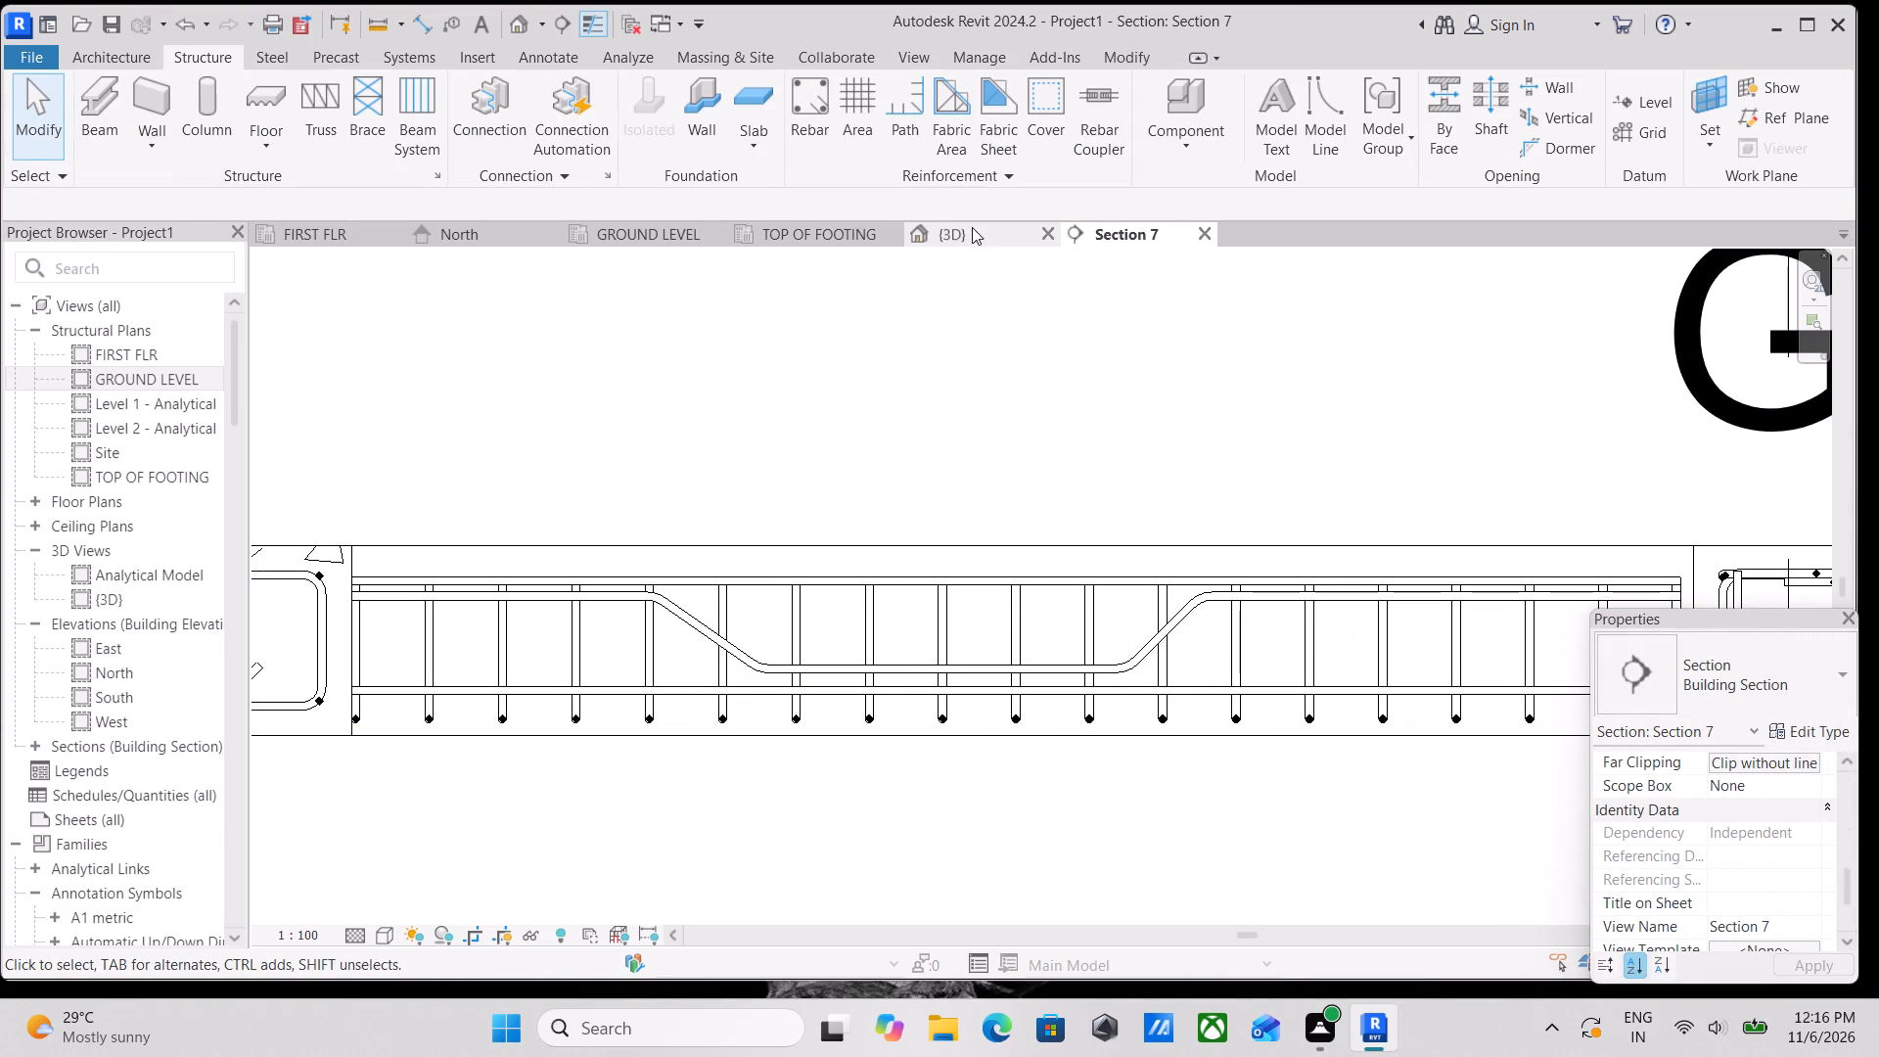
left_click(972, 227)
scroll(1036, 537, "down", 1)
middle_click_drag(1035, 537, 1170, 363)
middle_click_drag(1120, 664, 1134, 627, "shift")
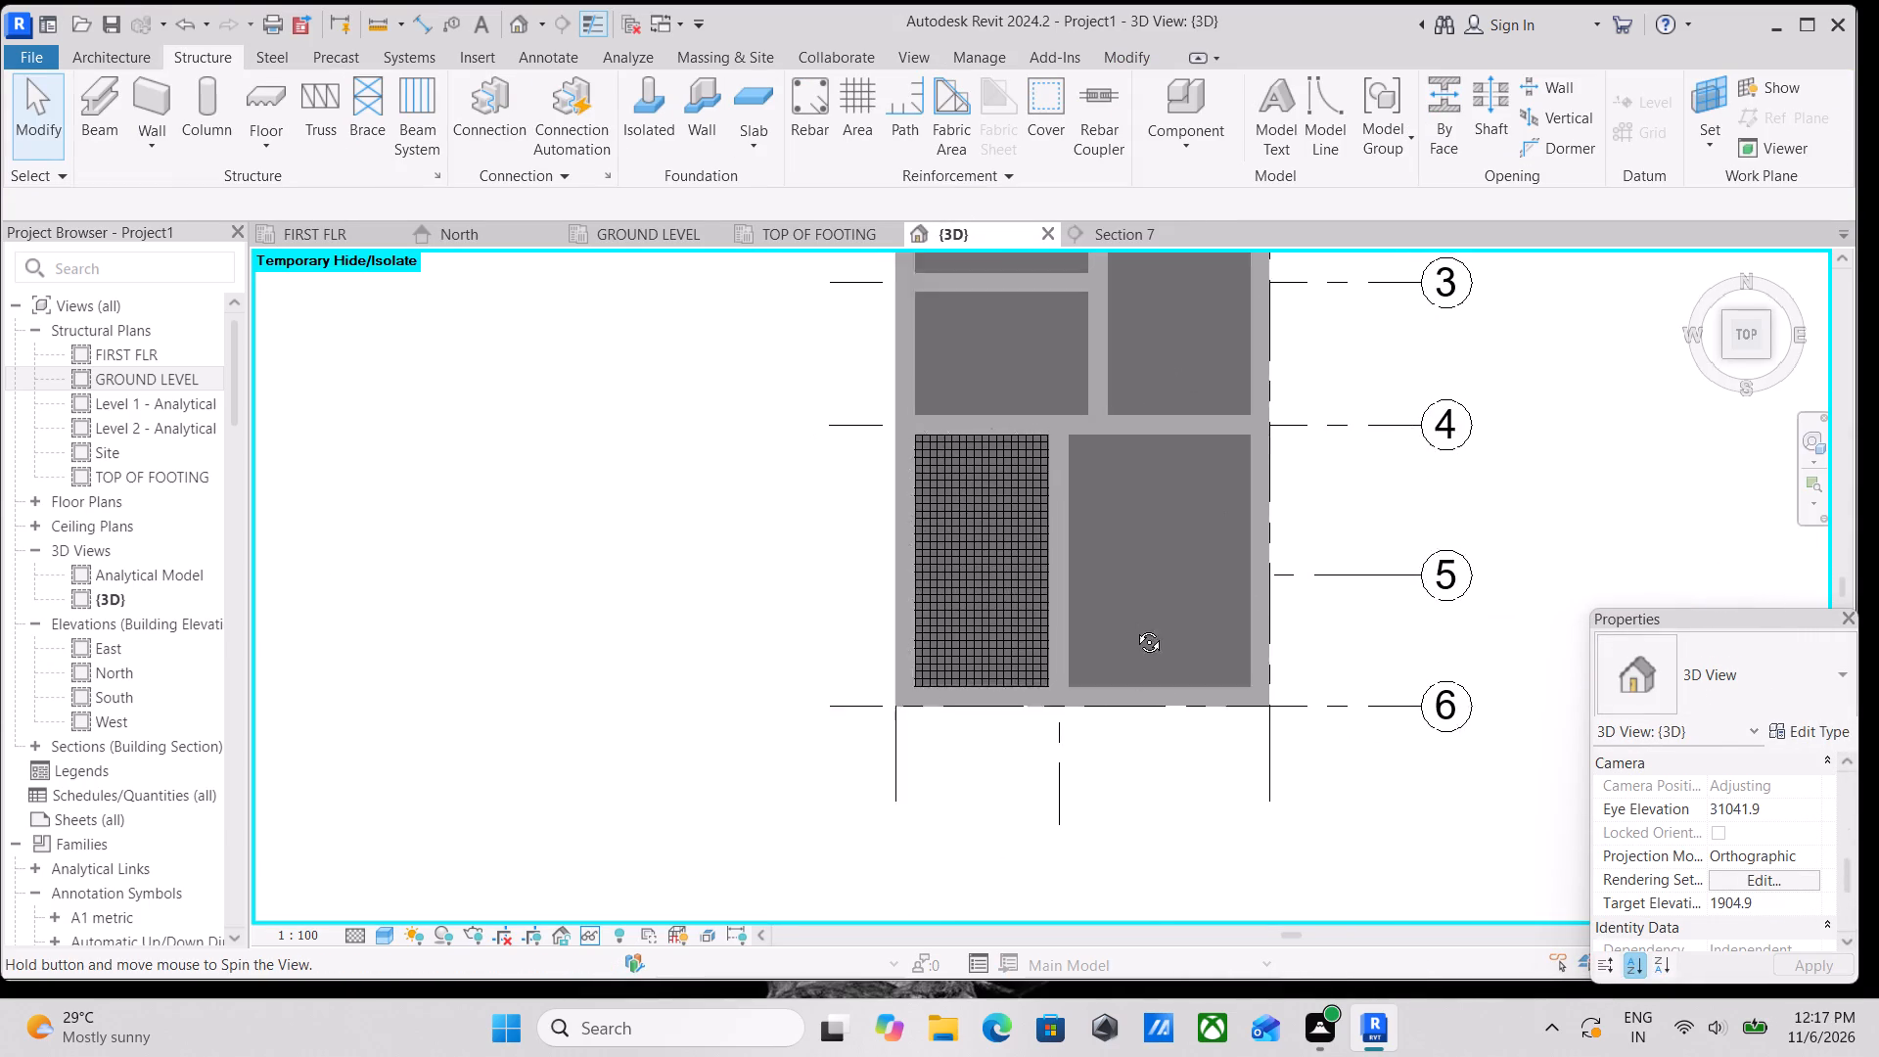
middle_click_drag(1134, 627, 1296, 427, "shift")
middle_click_drag(1187, 747, 1316, 333)
middle_click_drag(1373, 527, 1464, 416, "shift")
middle_click_drag(1427, 670, 1389, 632)
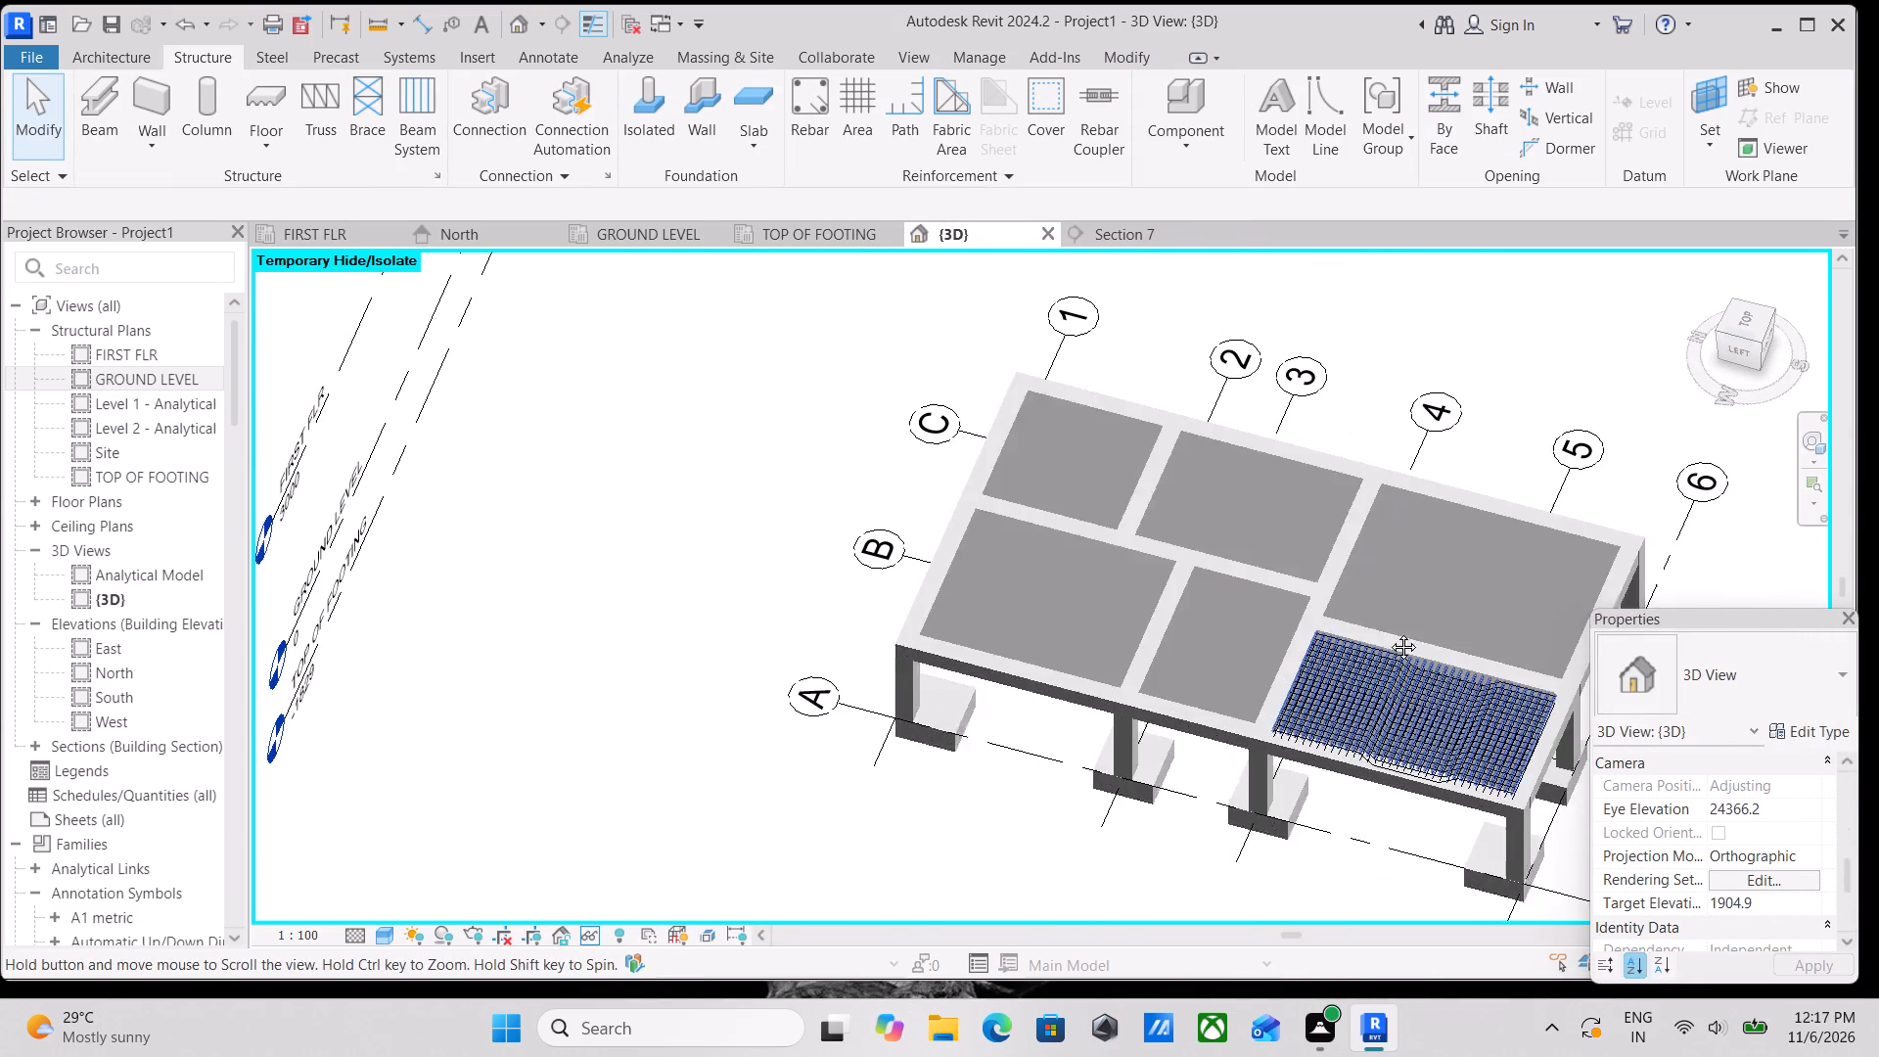
middle_click_drag(1389, 632, 1210, 519)
scroll(1271, 550, "up", 7)
scroll(1120, 576, "up", 3)
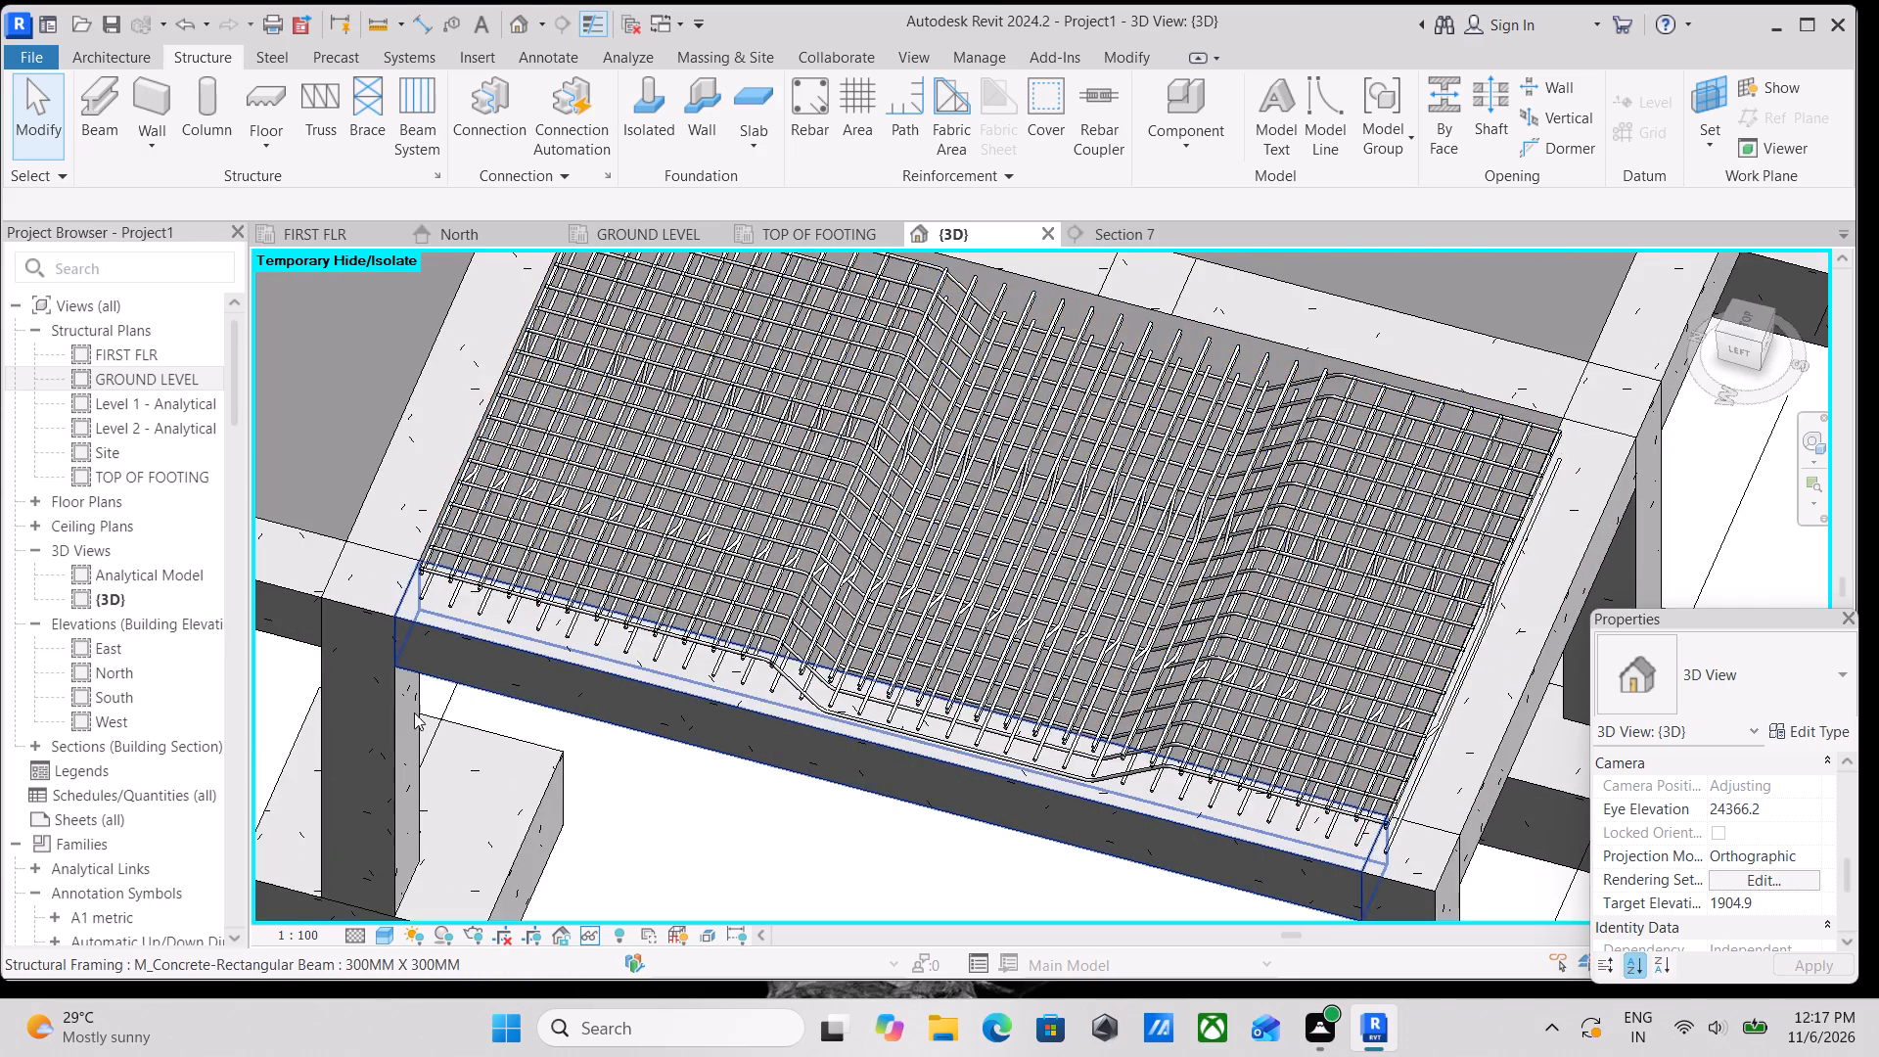
scroll(416, 730, "up", 4)
scroll(1122, 574, "down", 5)
middle_click_drag(1299, 547, 1262, 697)
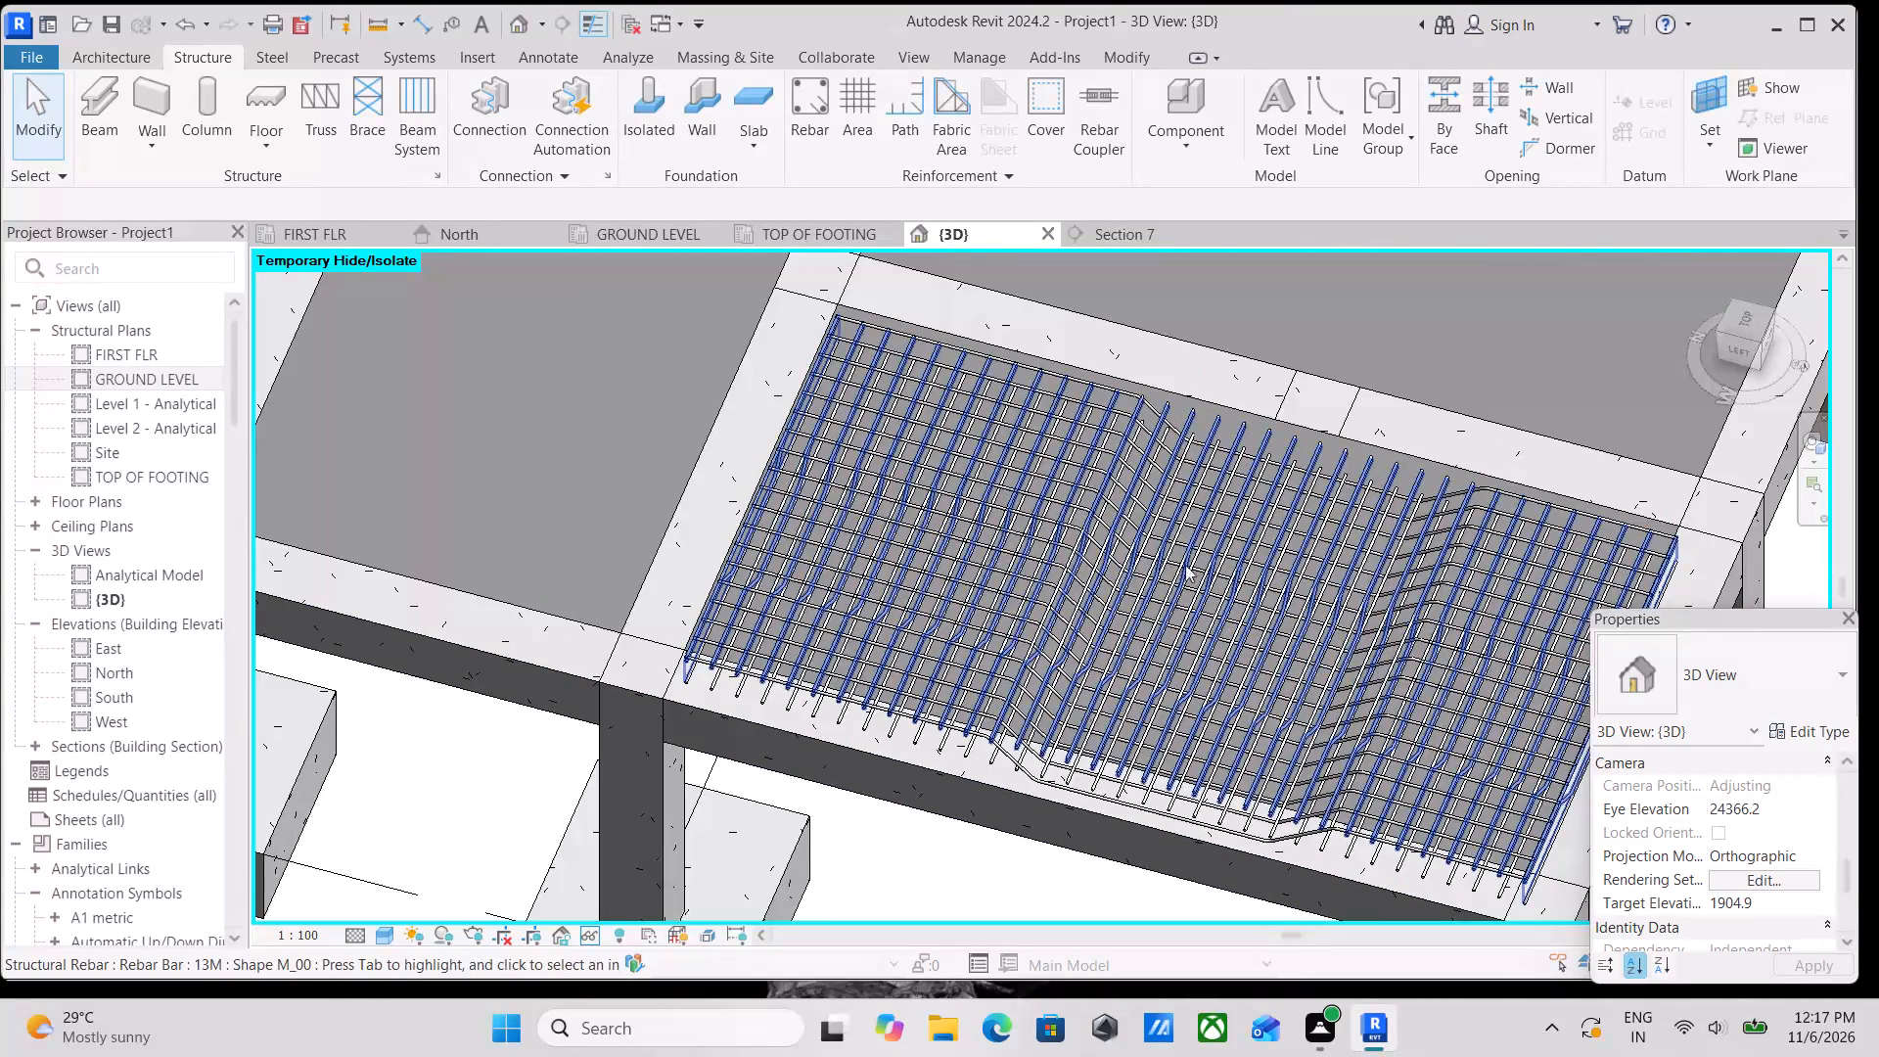
scroll(1597, 385, "down", 1)
middle_click_drag(1592, 385, 1414, 370, "shift")
middle_click_drag(1346, 439, 1381, 974)
scroll(1374, 921, "up", 1)
middle_click_drag(1381, 974, 1371, 1056)
middle_click_drag(1025, 608, 1222, 977)
middle_click_drag(990, 676, 1293, 887)
middle_click_drag(1163, 799, 1015, 695, "shift")
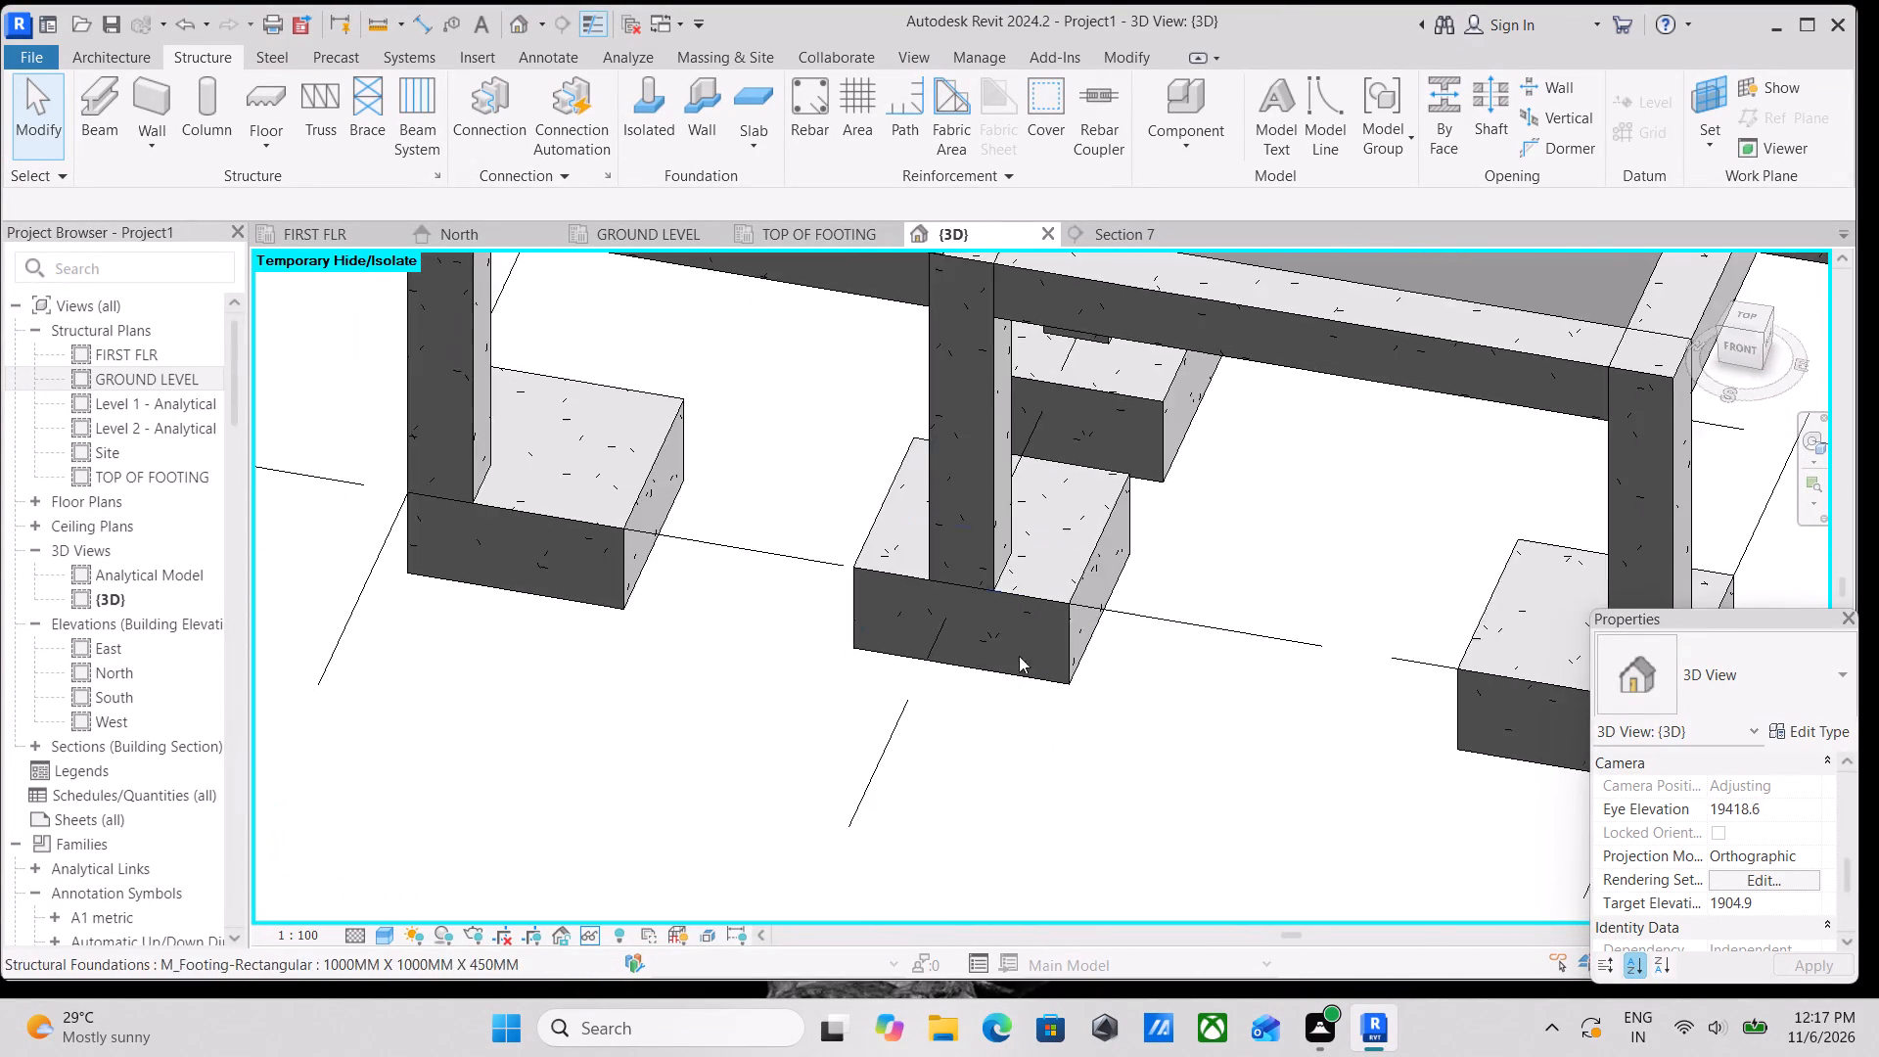
middle_click_drag(1027, 647, 903, 1056)
middle_click_drag(1015, 660, 896, 564)
middle_click_drag(1086, 588, 934, 982)
scroll(1179, 719, "up", 1)
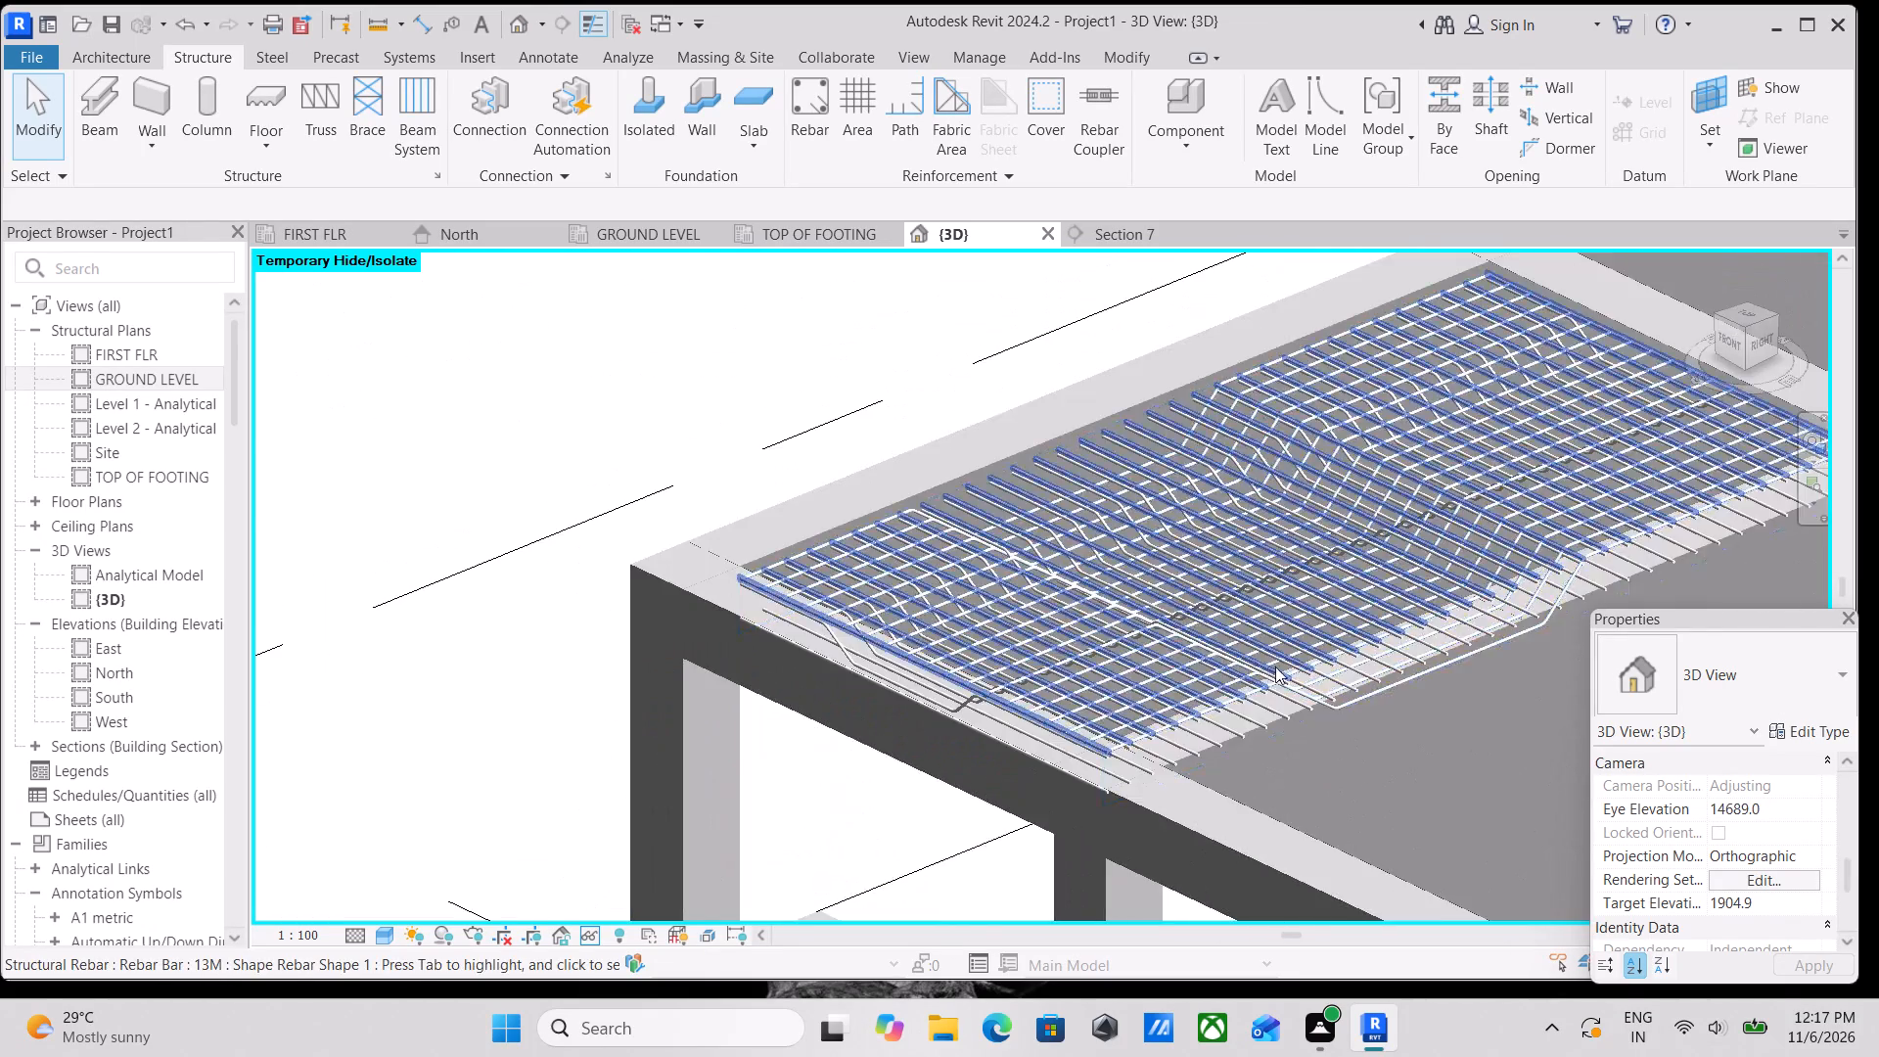
middle_click_drag(1285, 669, 1289, 813, "shift")
middle_click_drag(1282, 608, 1131, 1056)
scroll(1279, 643, "up", 1)
middle_click_drag(1139, 611, 1162, 927)
scroll(1162, 909, "up", 1)
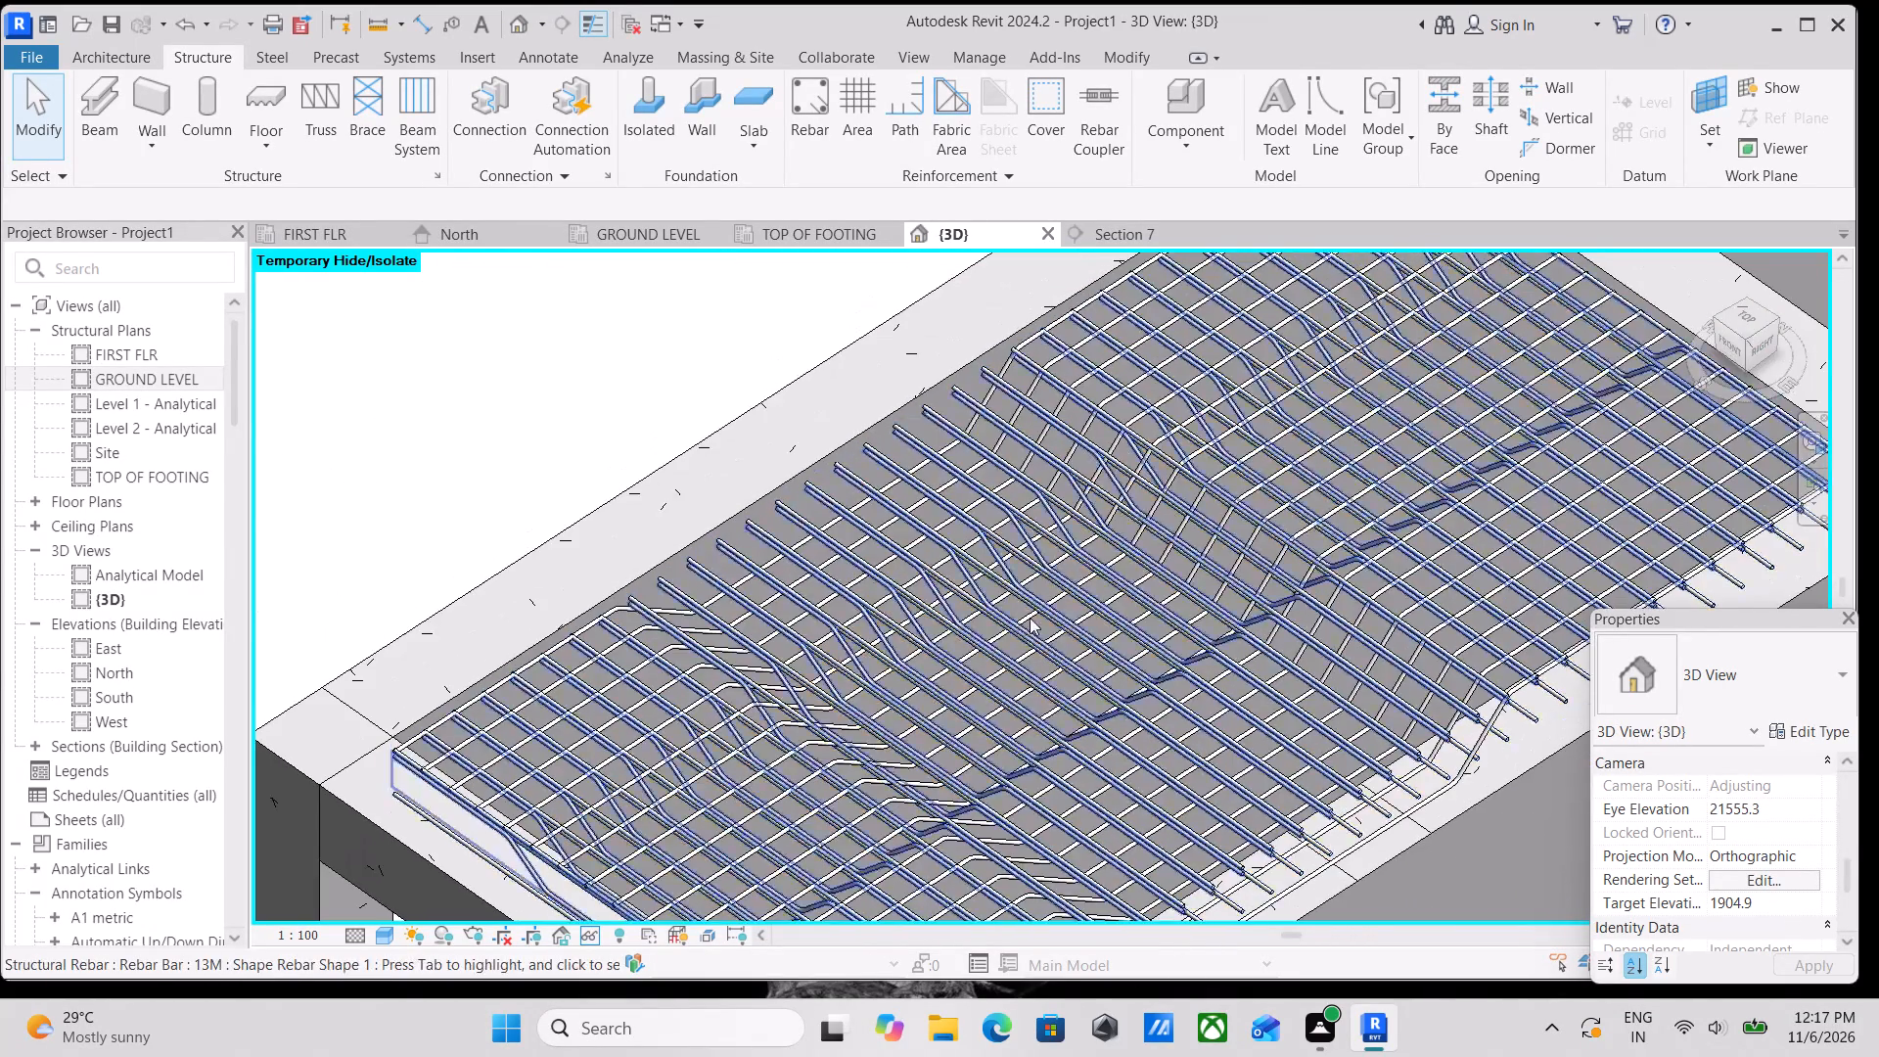
middle_click_drag(1029, 665, 1023, 579, "shift")
middle_click_drag(1143, 737, 1194, 528)
middle_click_drag(1214, 788, 1273, 598)
scroll(1201, 737, "up", 6)
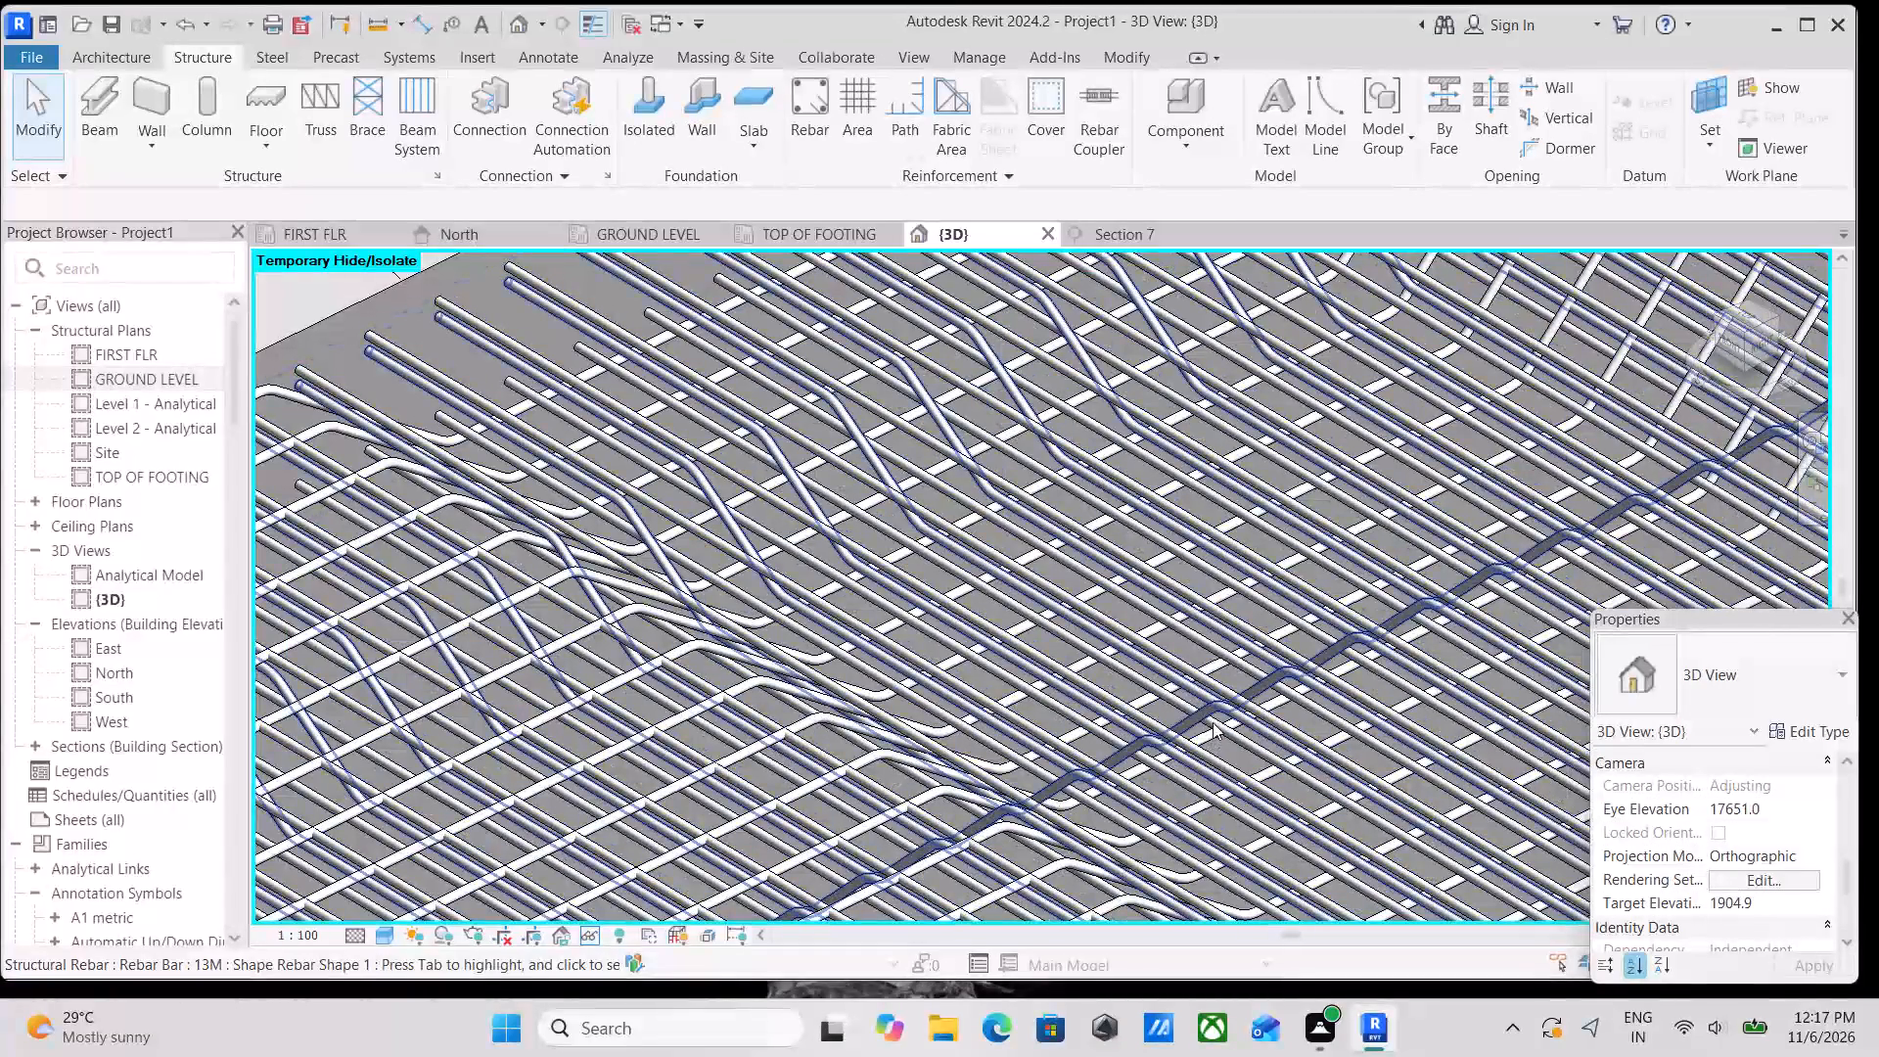
scroll(1214, 717, "down", 6)
middle_click_drag(1212, 717, 848, 542)
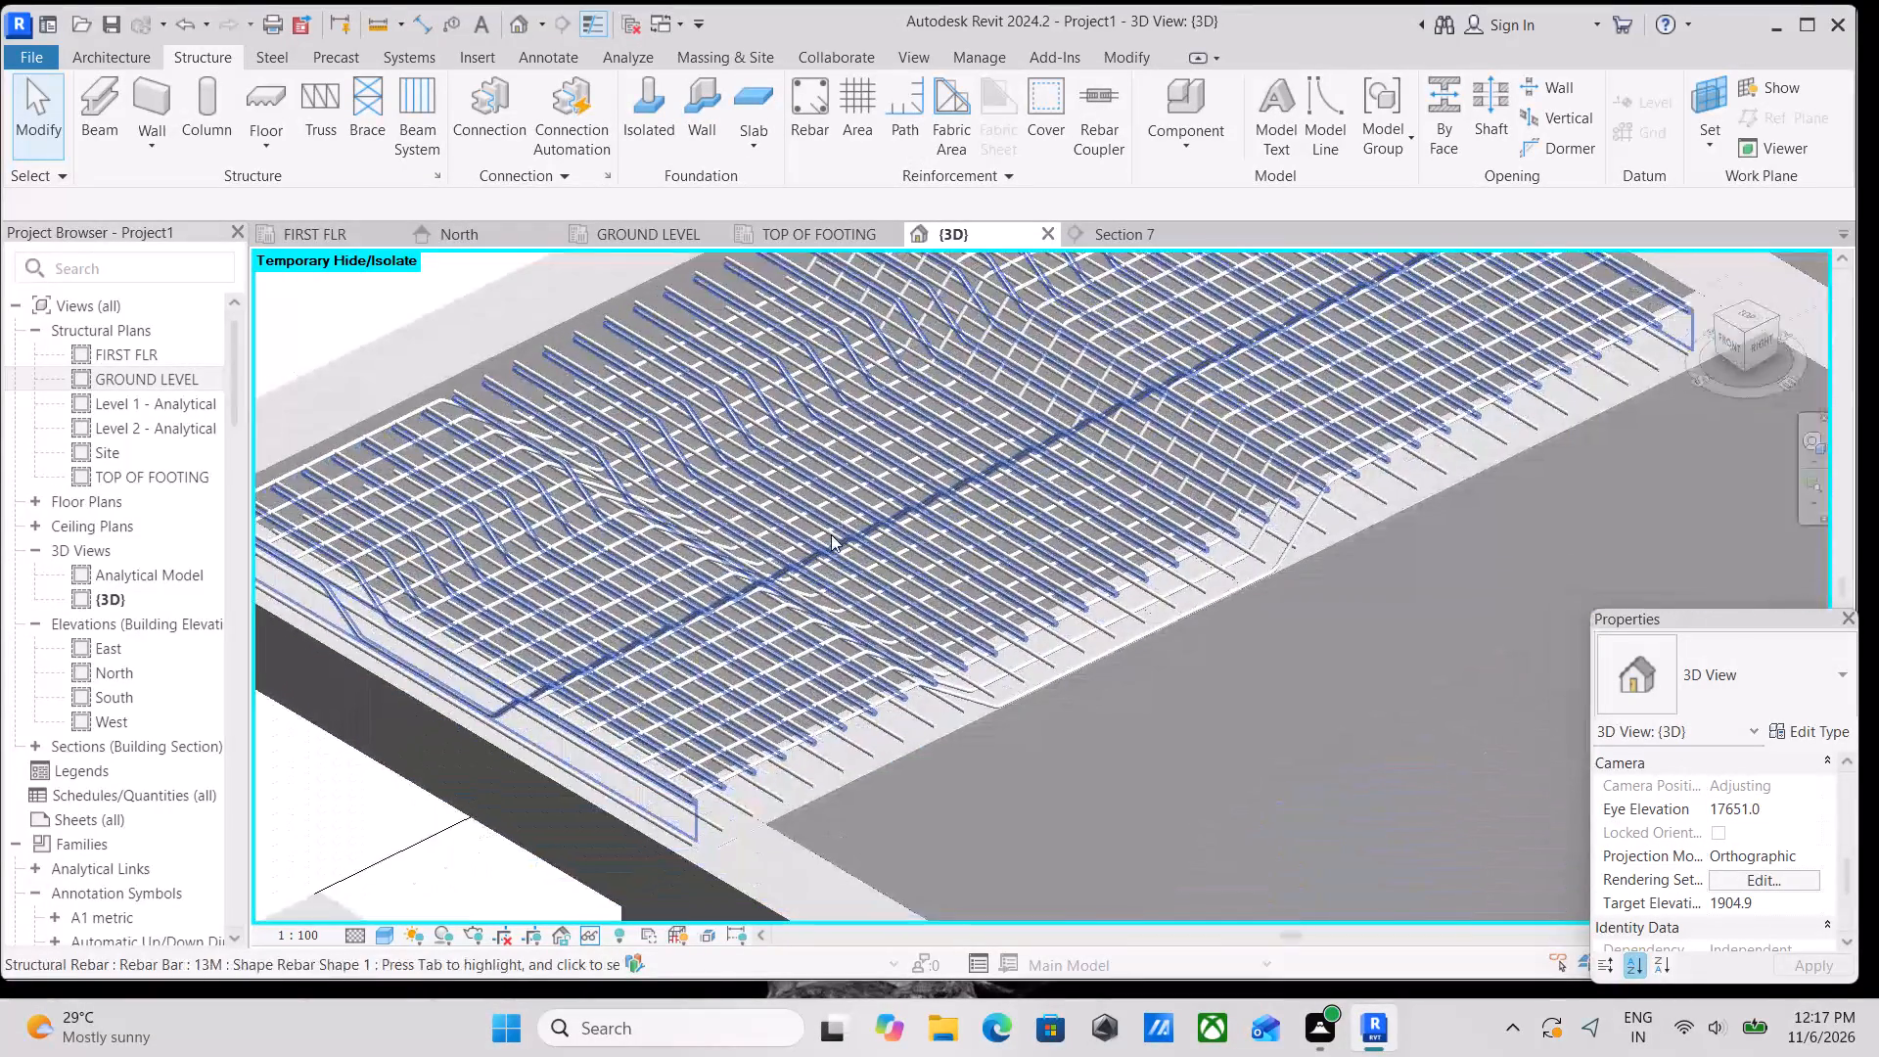
scroll(858, 551, "down", 4)
middle_click_drag(907, 569, 968, 779)
scroll(907, 569, "down", 1)
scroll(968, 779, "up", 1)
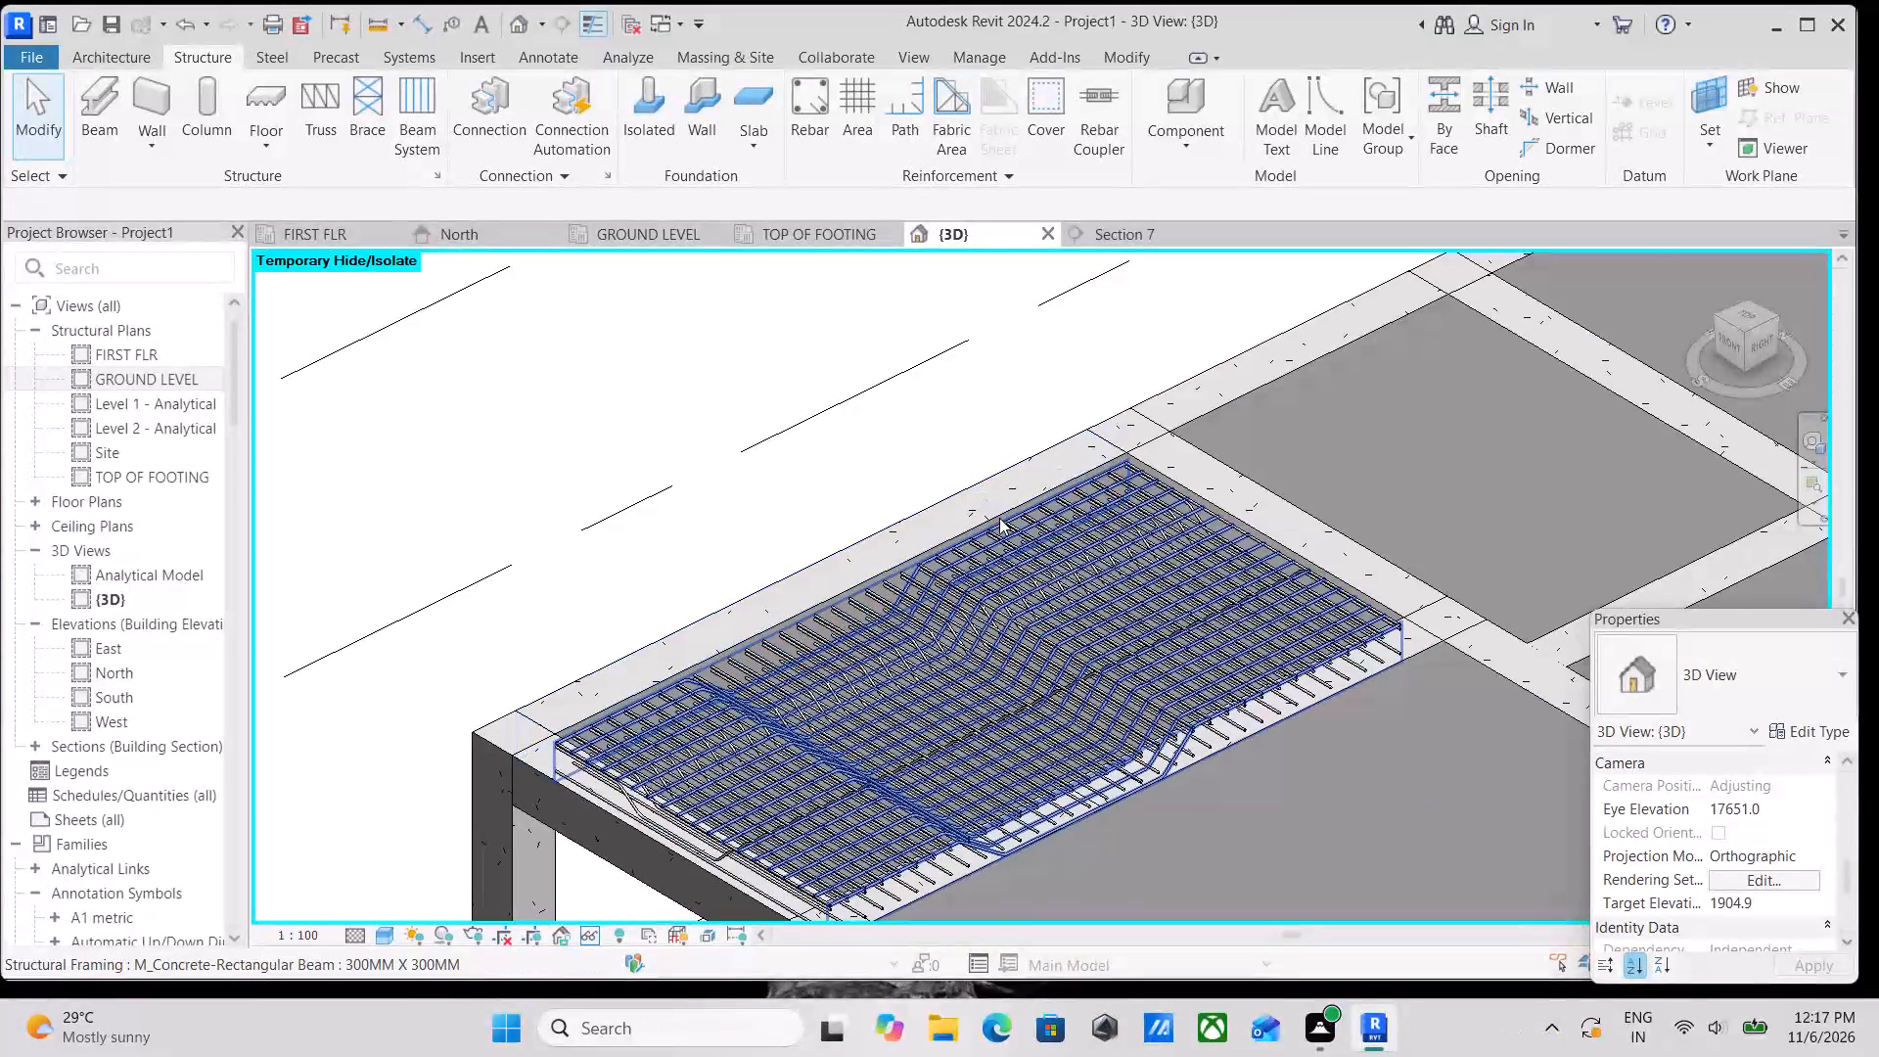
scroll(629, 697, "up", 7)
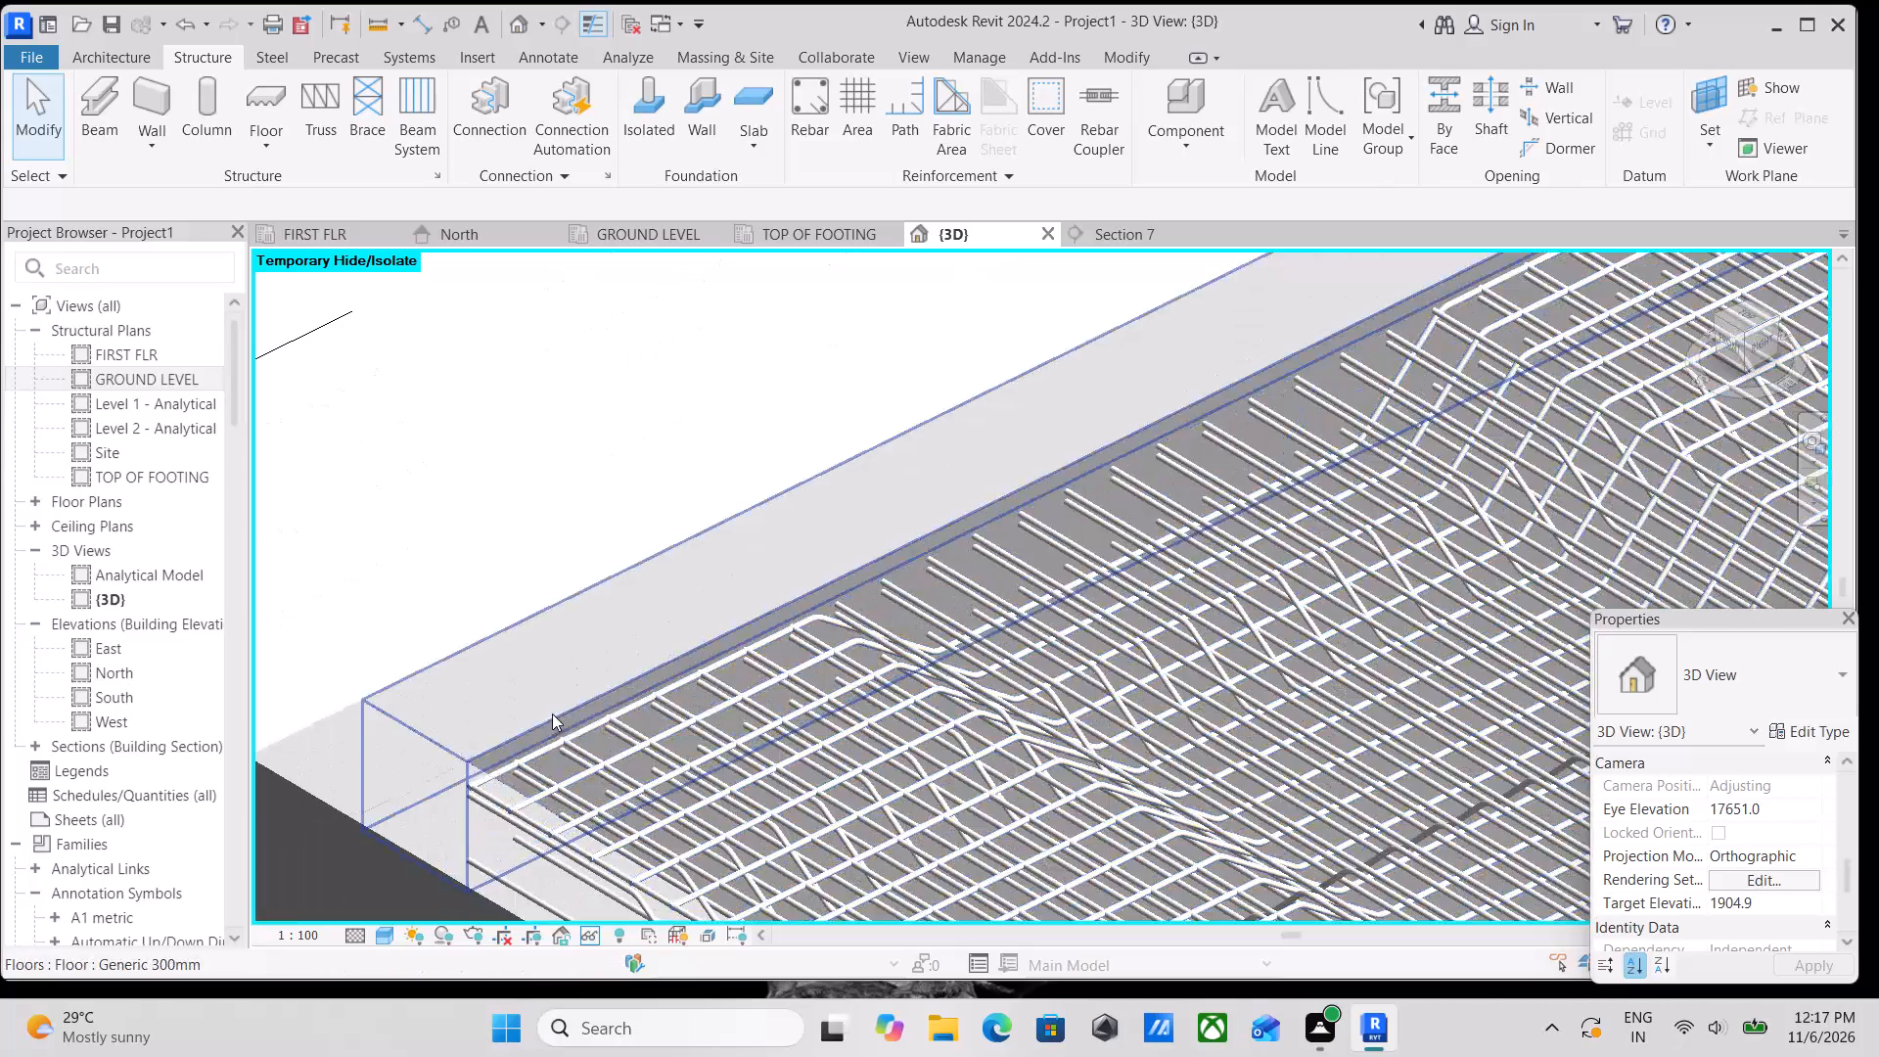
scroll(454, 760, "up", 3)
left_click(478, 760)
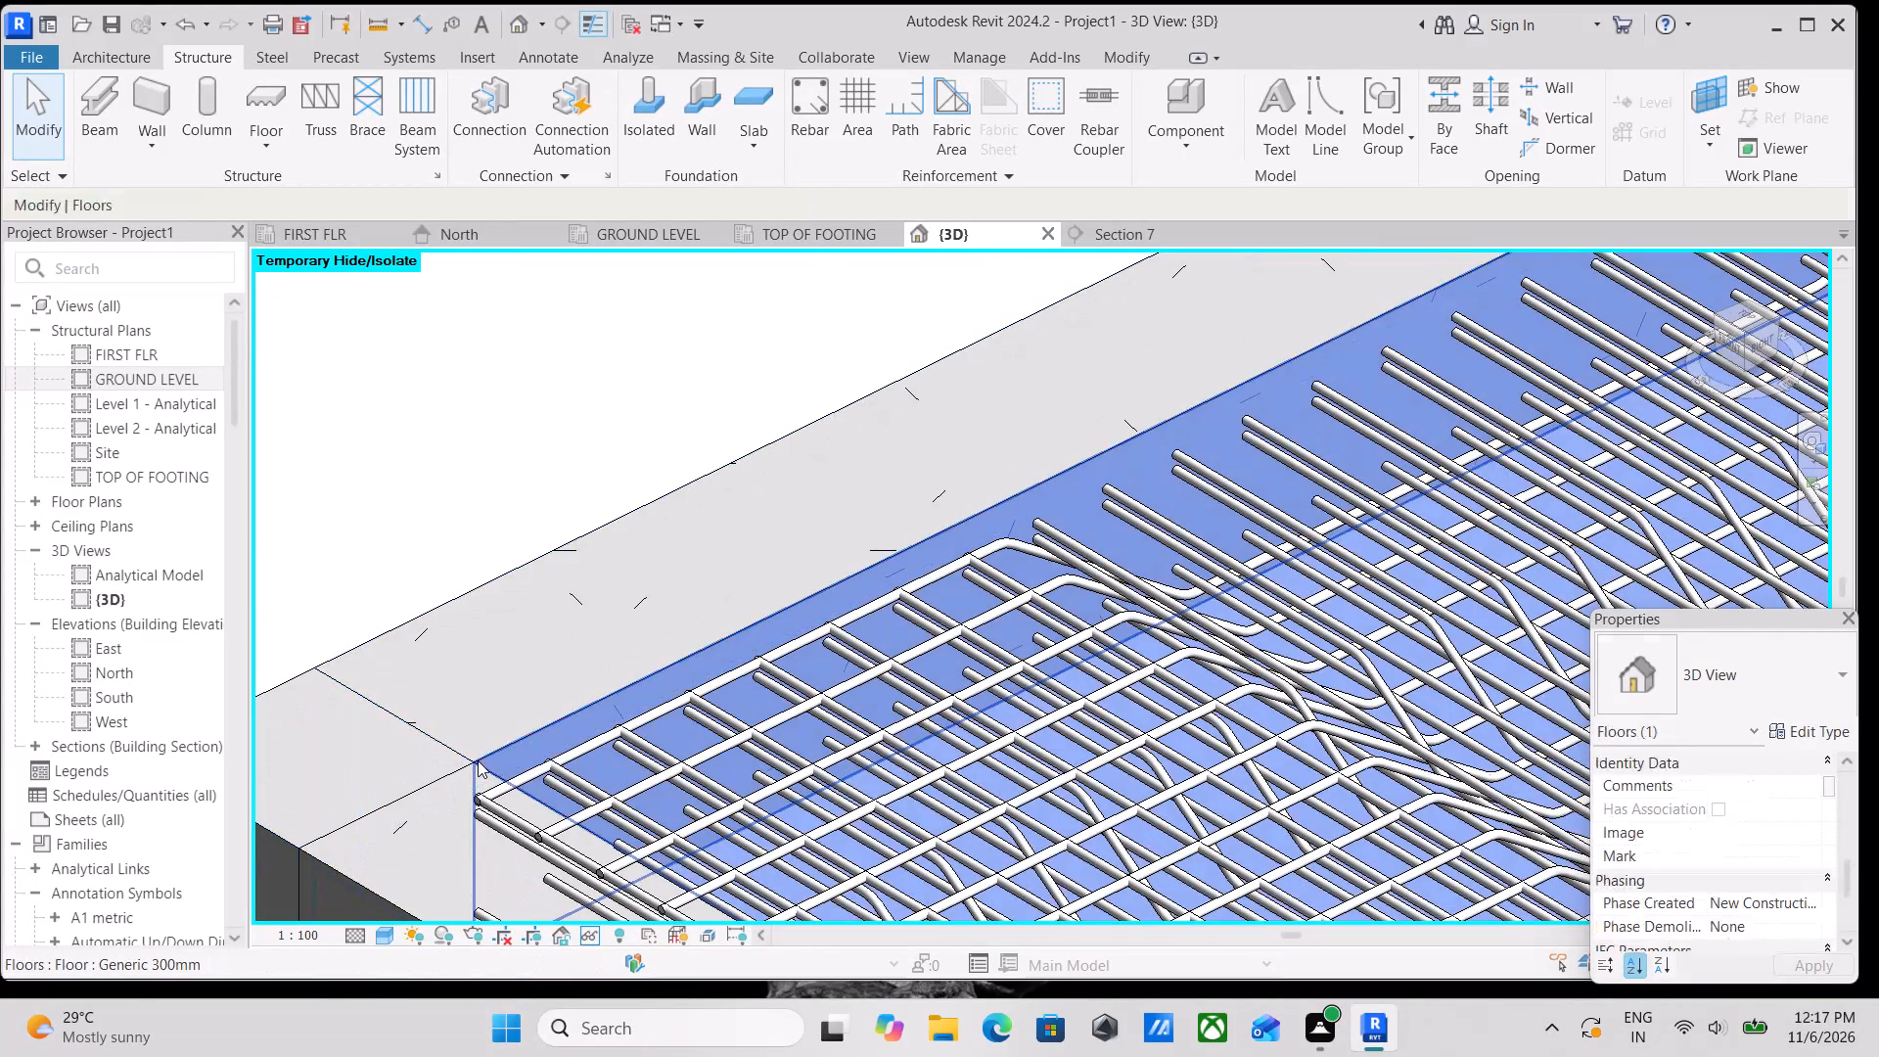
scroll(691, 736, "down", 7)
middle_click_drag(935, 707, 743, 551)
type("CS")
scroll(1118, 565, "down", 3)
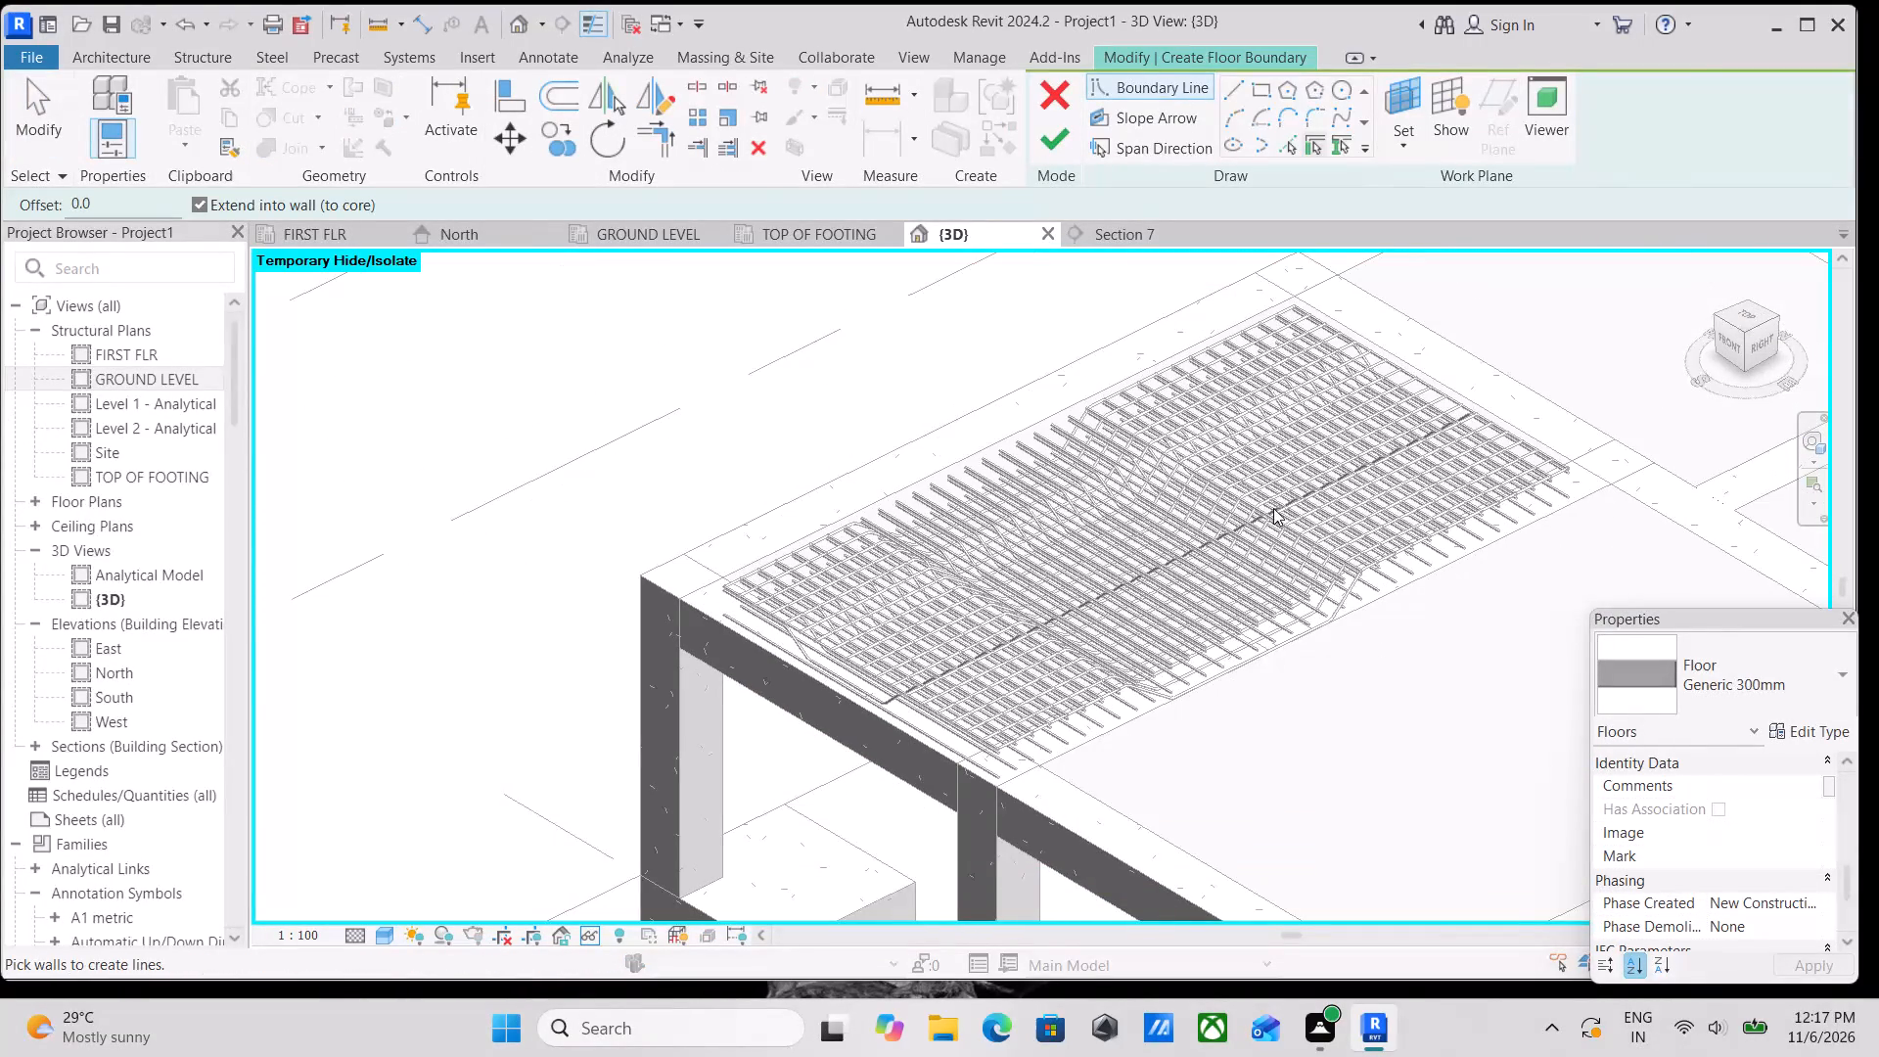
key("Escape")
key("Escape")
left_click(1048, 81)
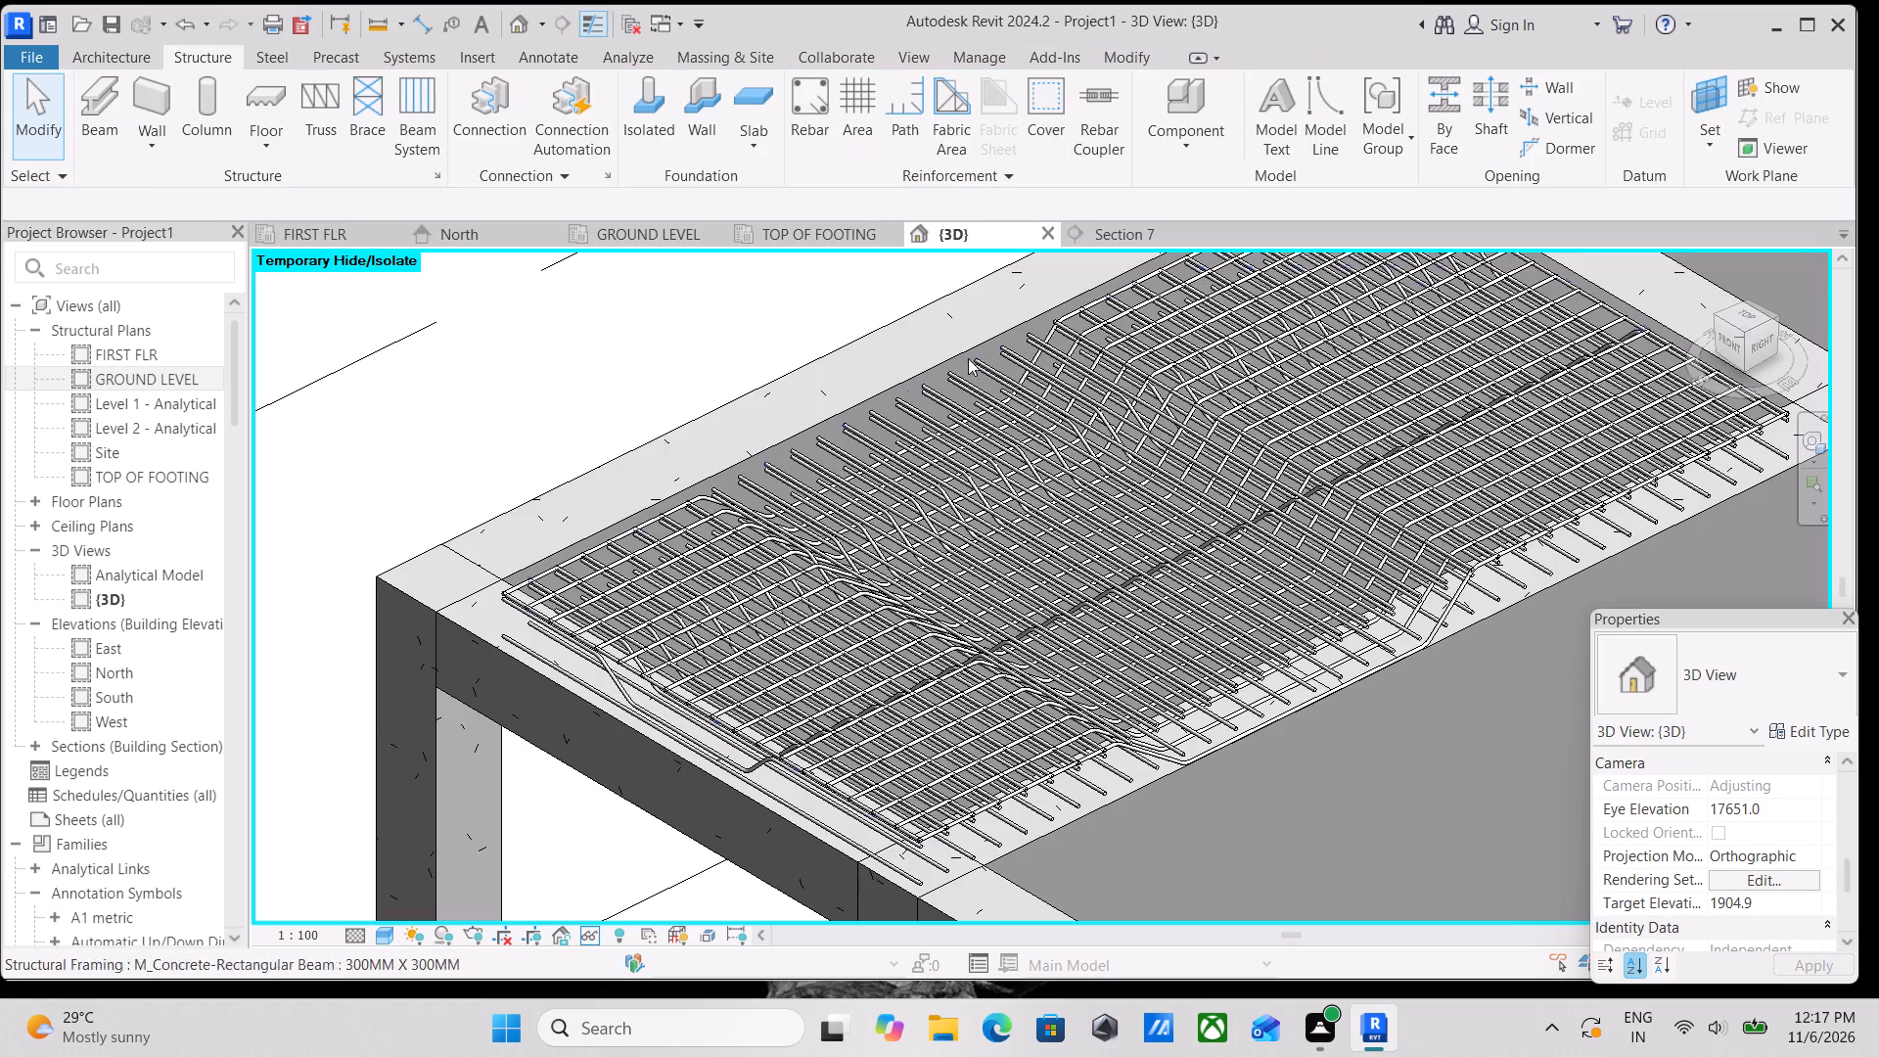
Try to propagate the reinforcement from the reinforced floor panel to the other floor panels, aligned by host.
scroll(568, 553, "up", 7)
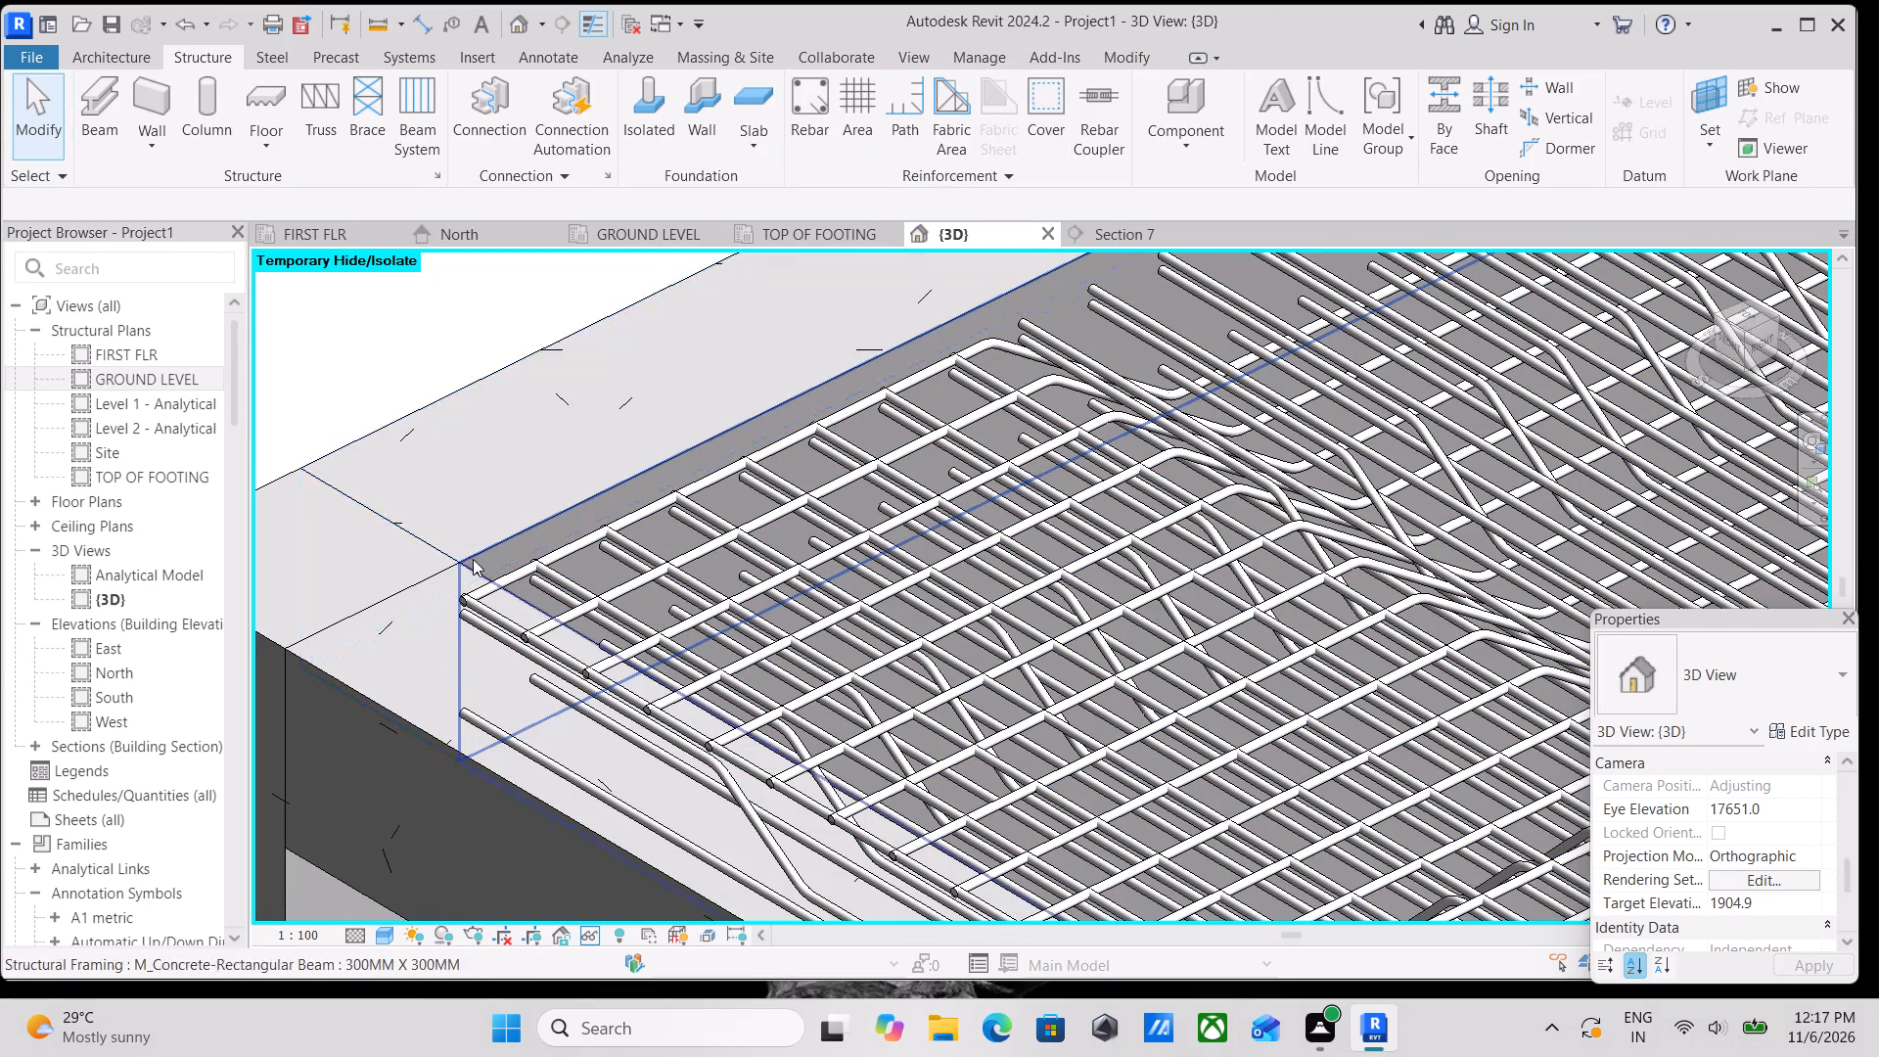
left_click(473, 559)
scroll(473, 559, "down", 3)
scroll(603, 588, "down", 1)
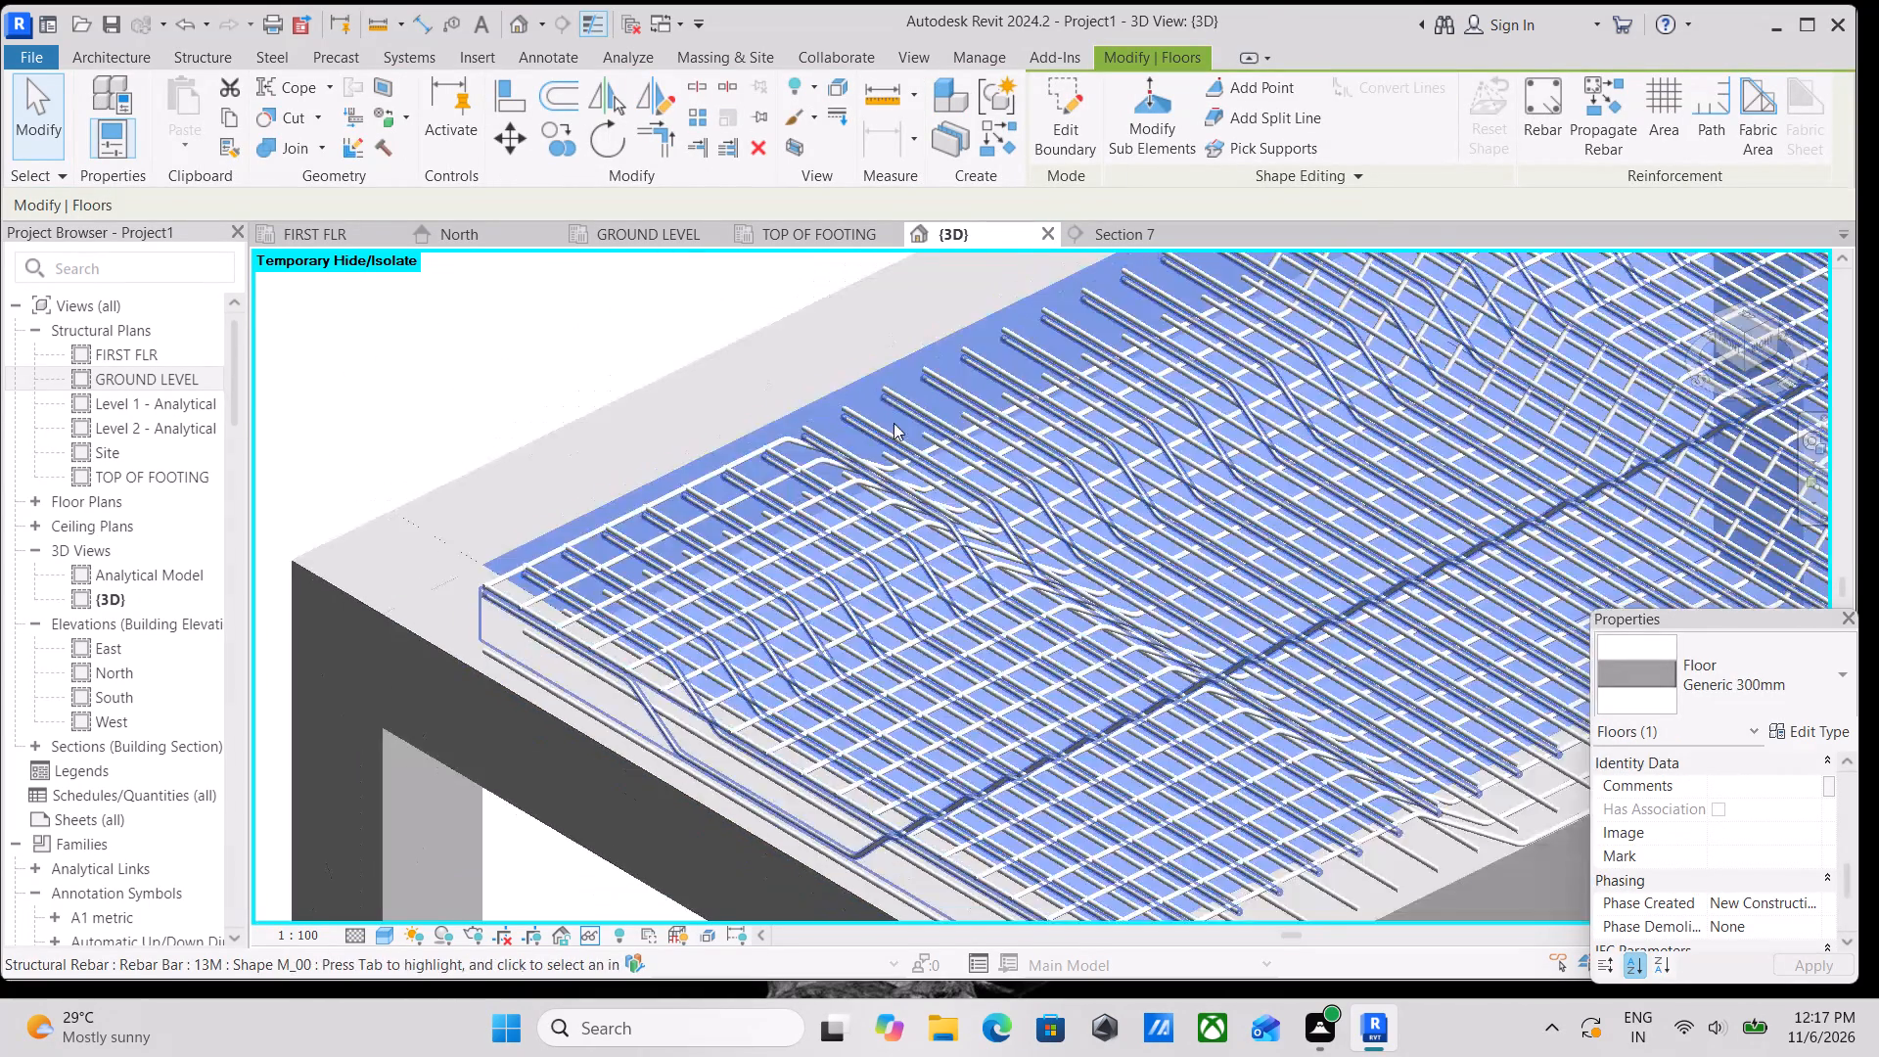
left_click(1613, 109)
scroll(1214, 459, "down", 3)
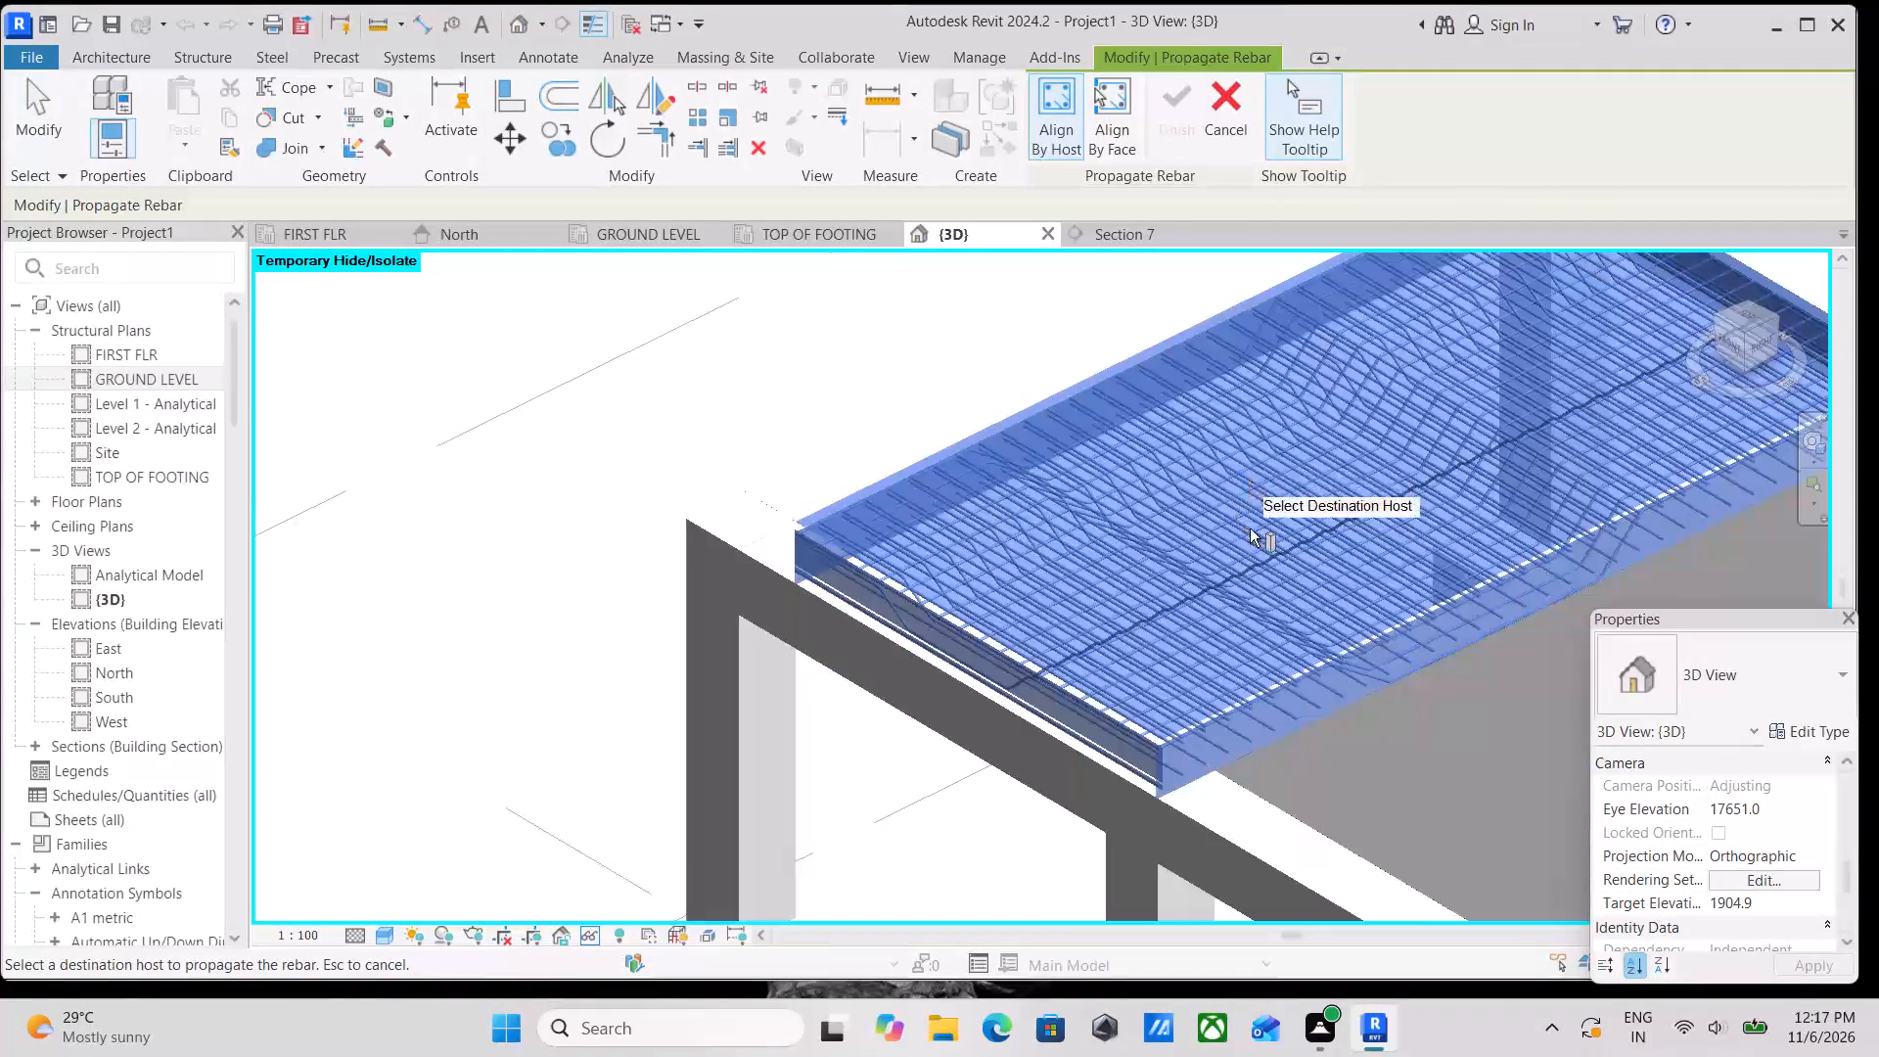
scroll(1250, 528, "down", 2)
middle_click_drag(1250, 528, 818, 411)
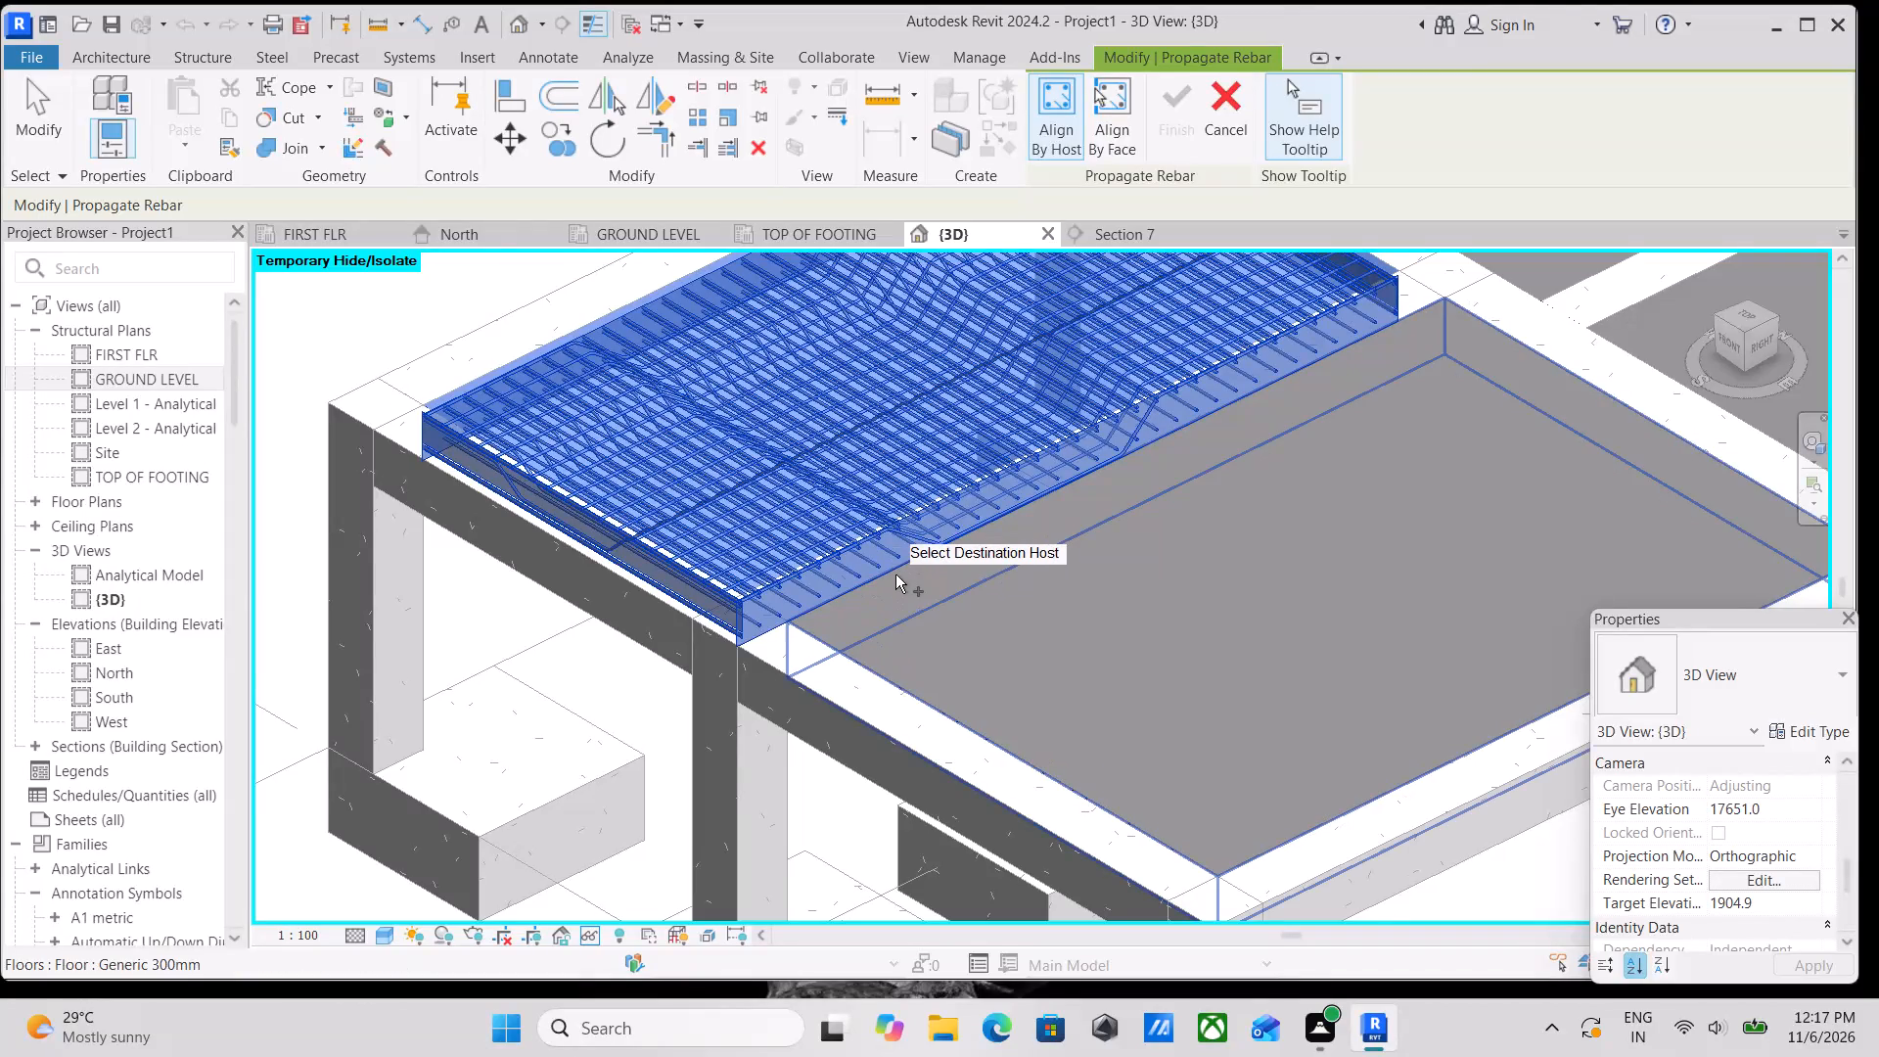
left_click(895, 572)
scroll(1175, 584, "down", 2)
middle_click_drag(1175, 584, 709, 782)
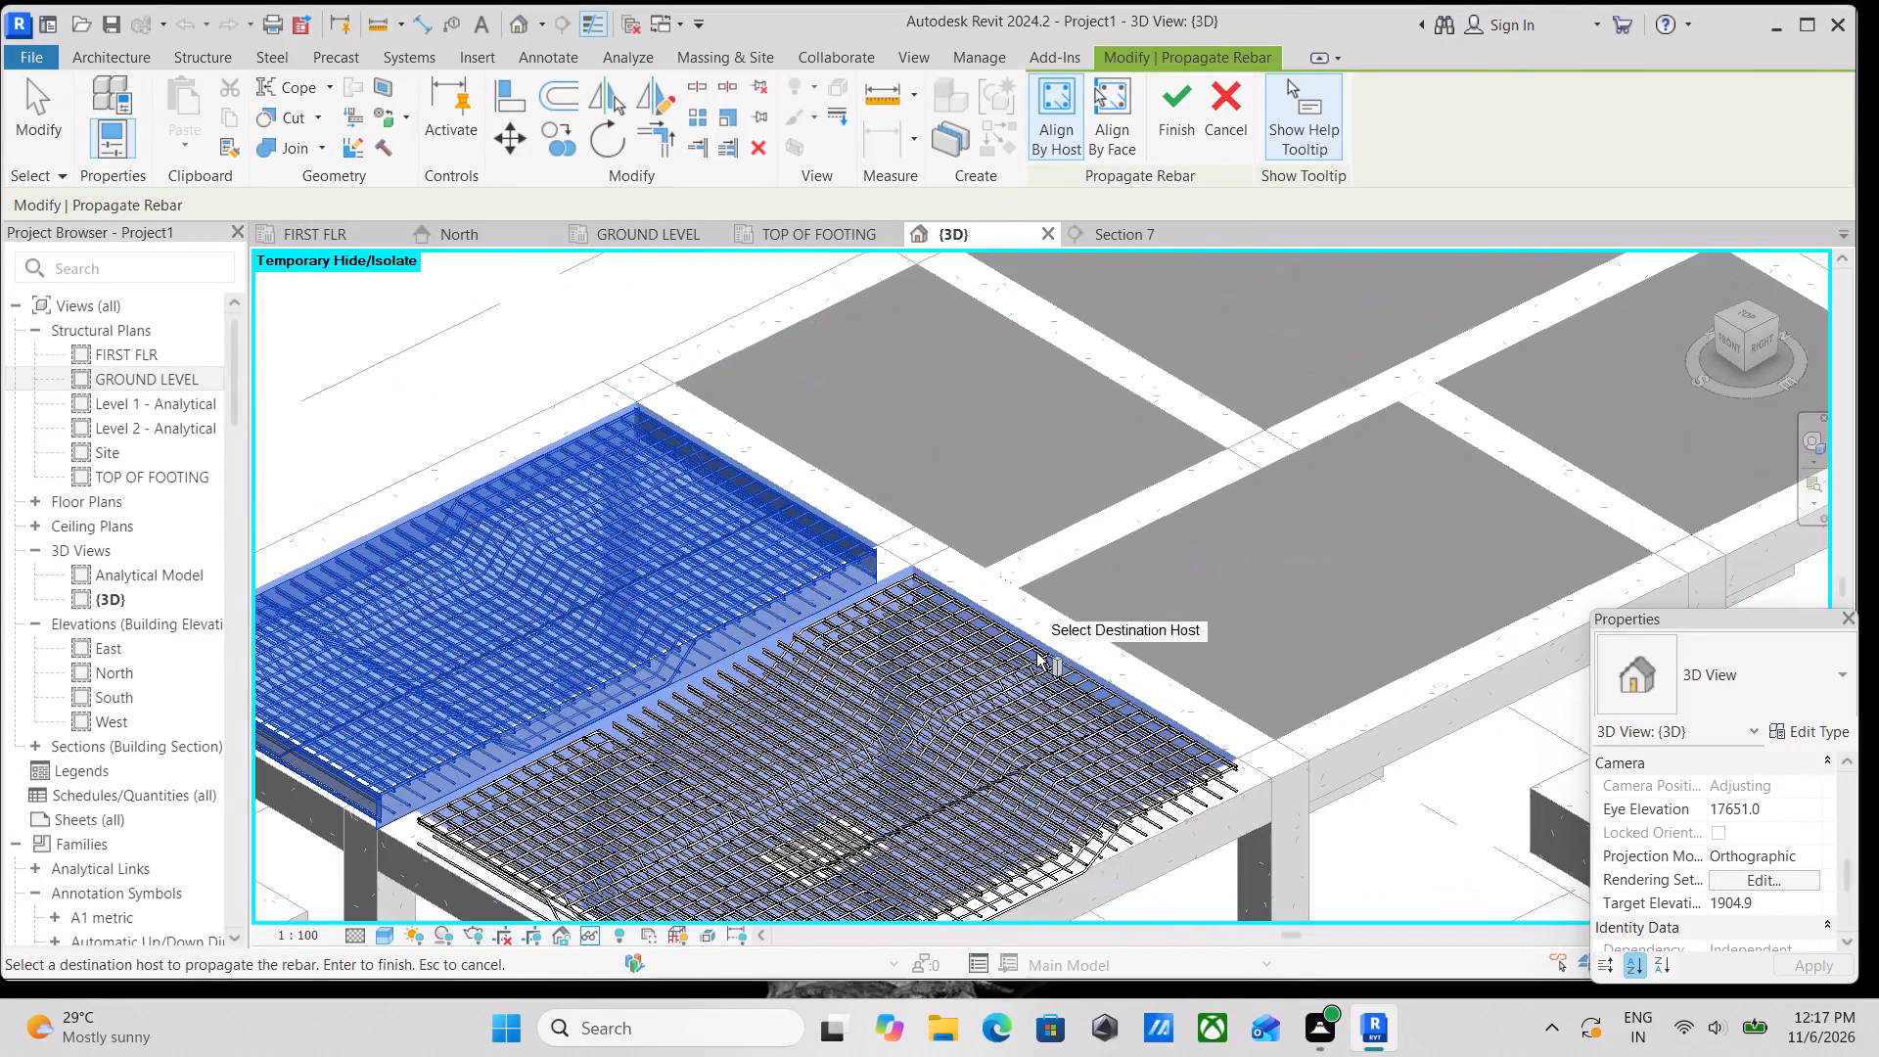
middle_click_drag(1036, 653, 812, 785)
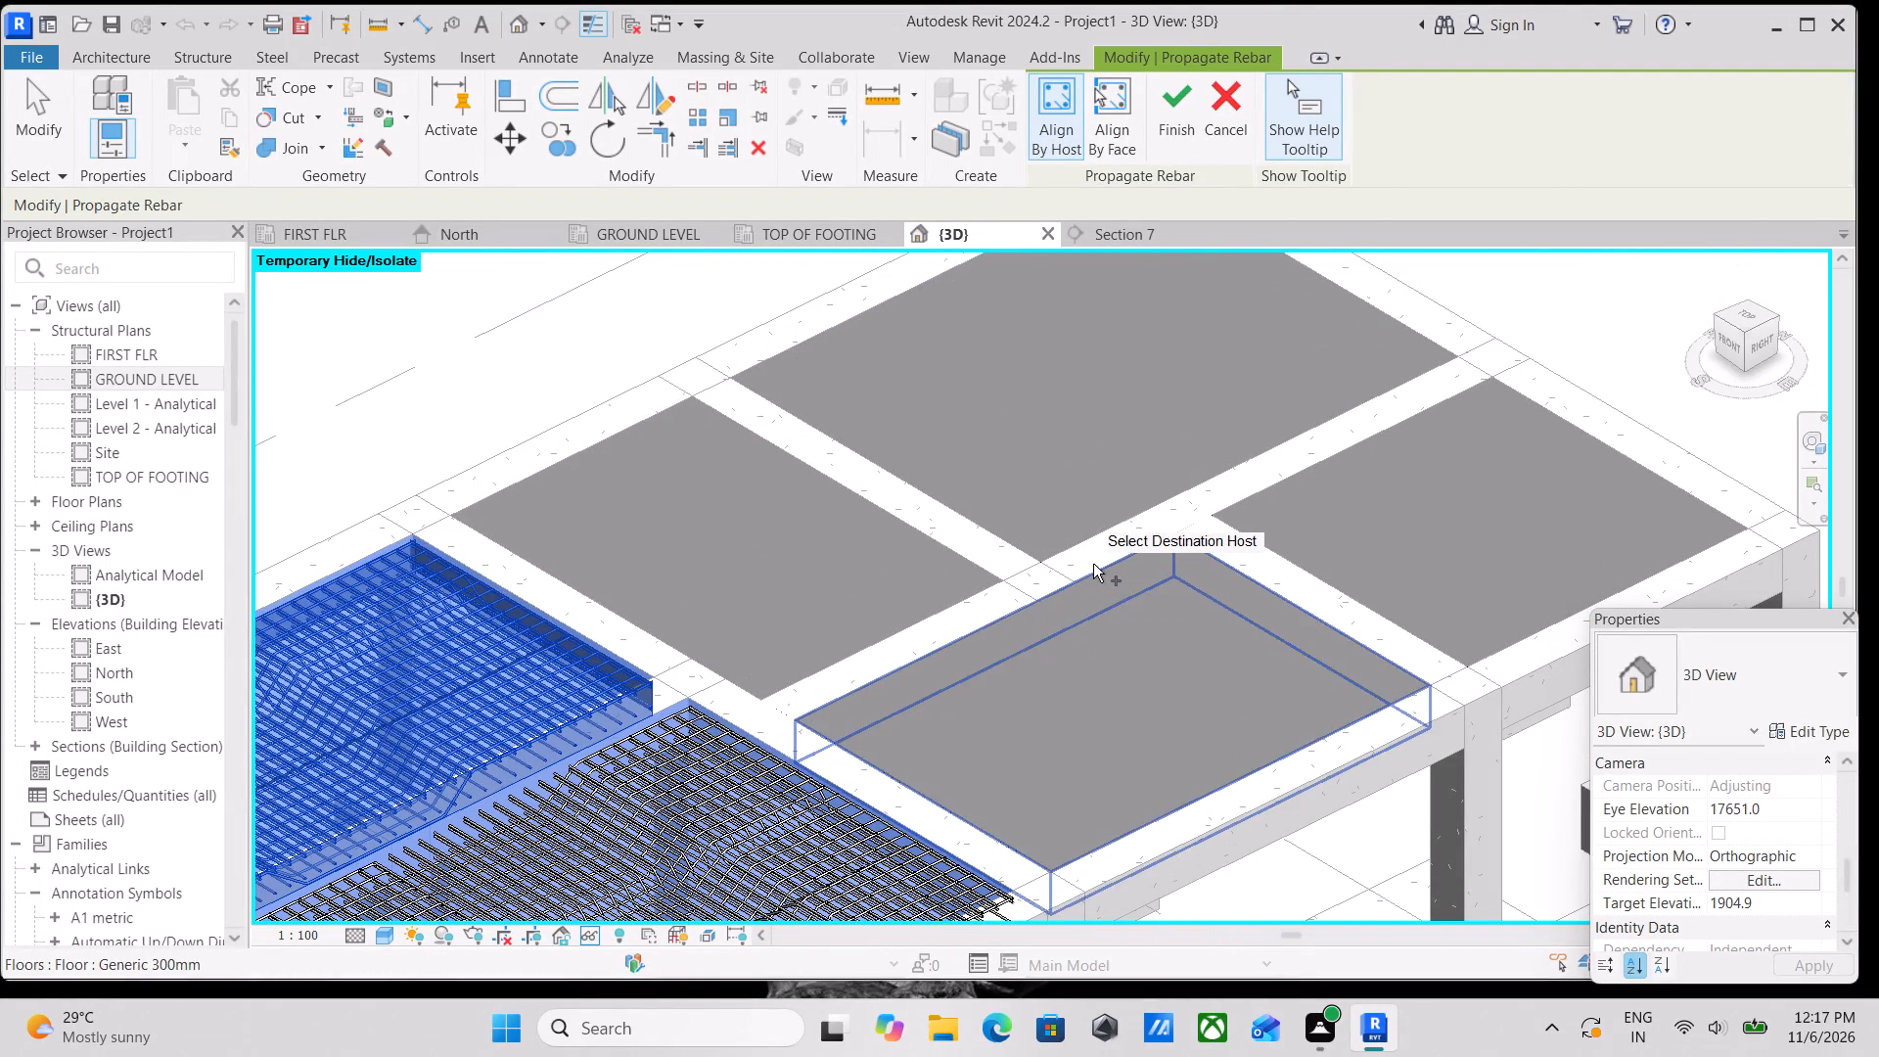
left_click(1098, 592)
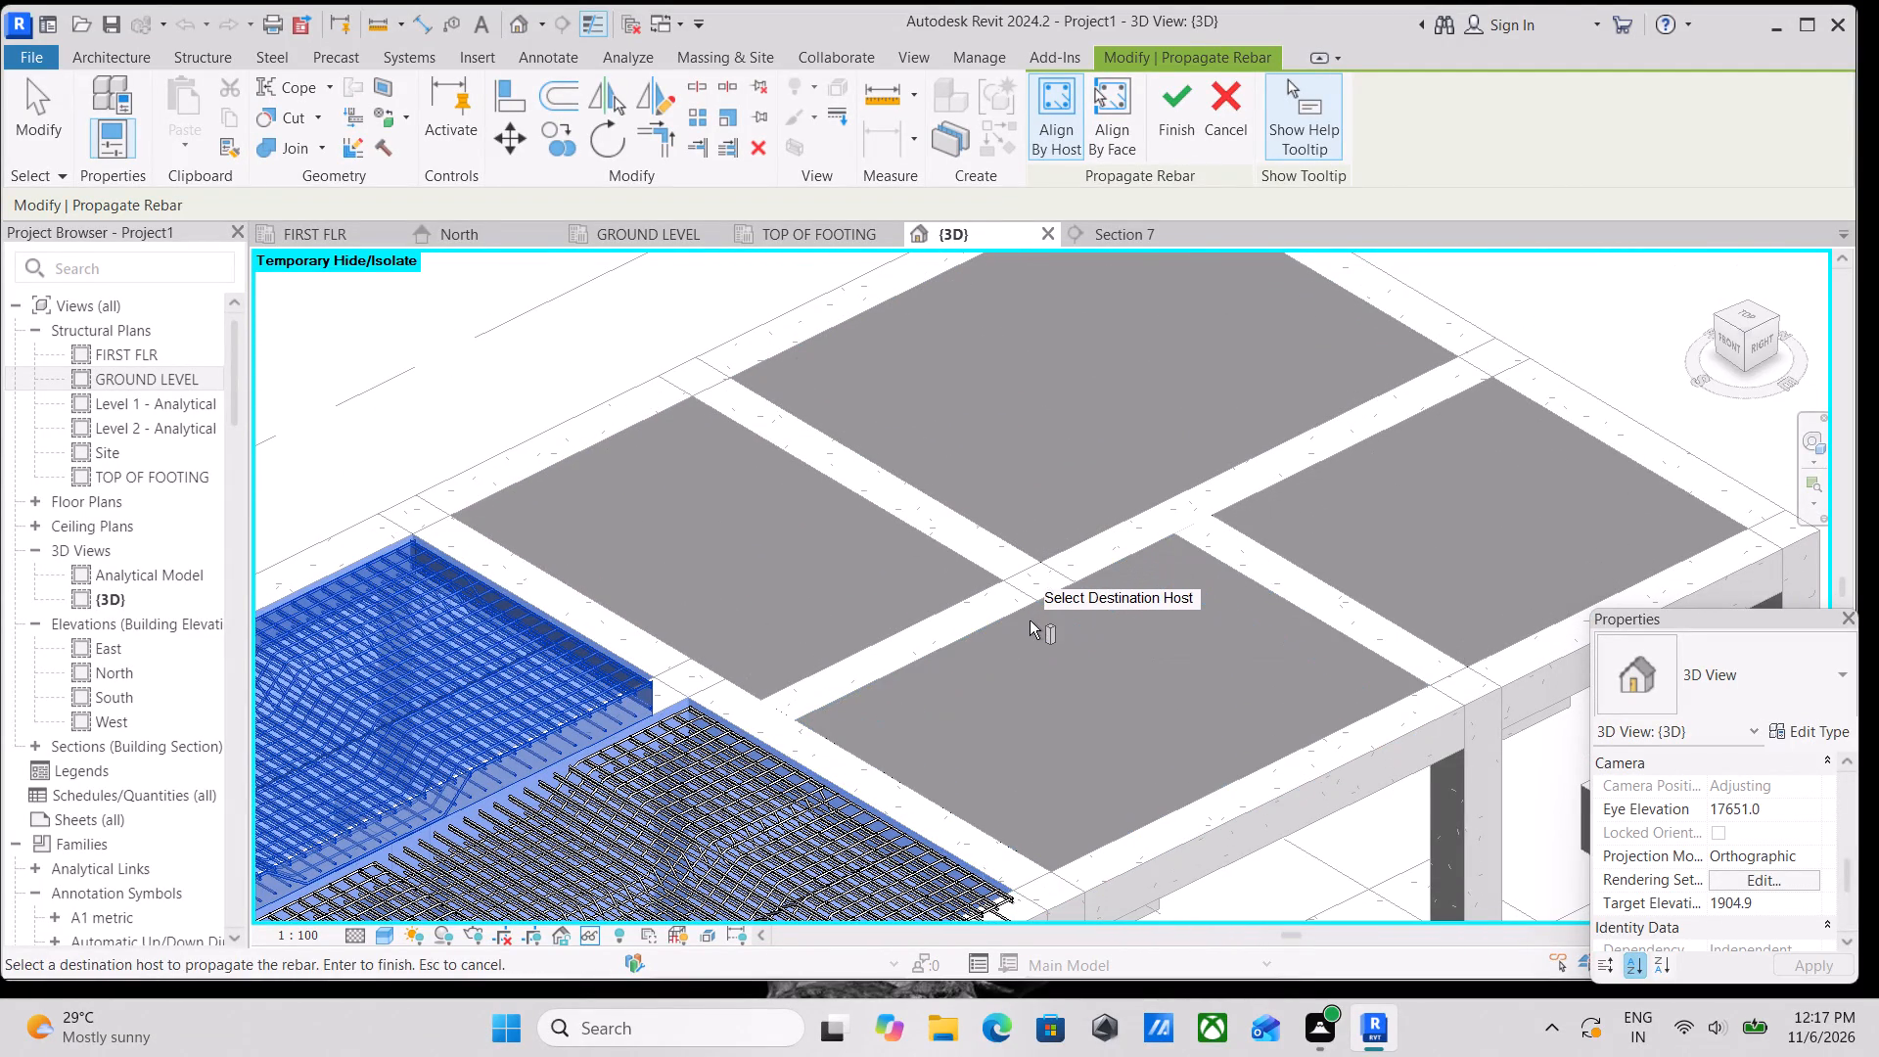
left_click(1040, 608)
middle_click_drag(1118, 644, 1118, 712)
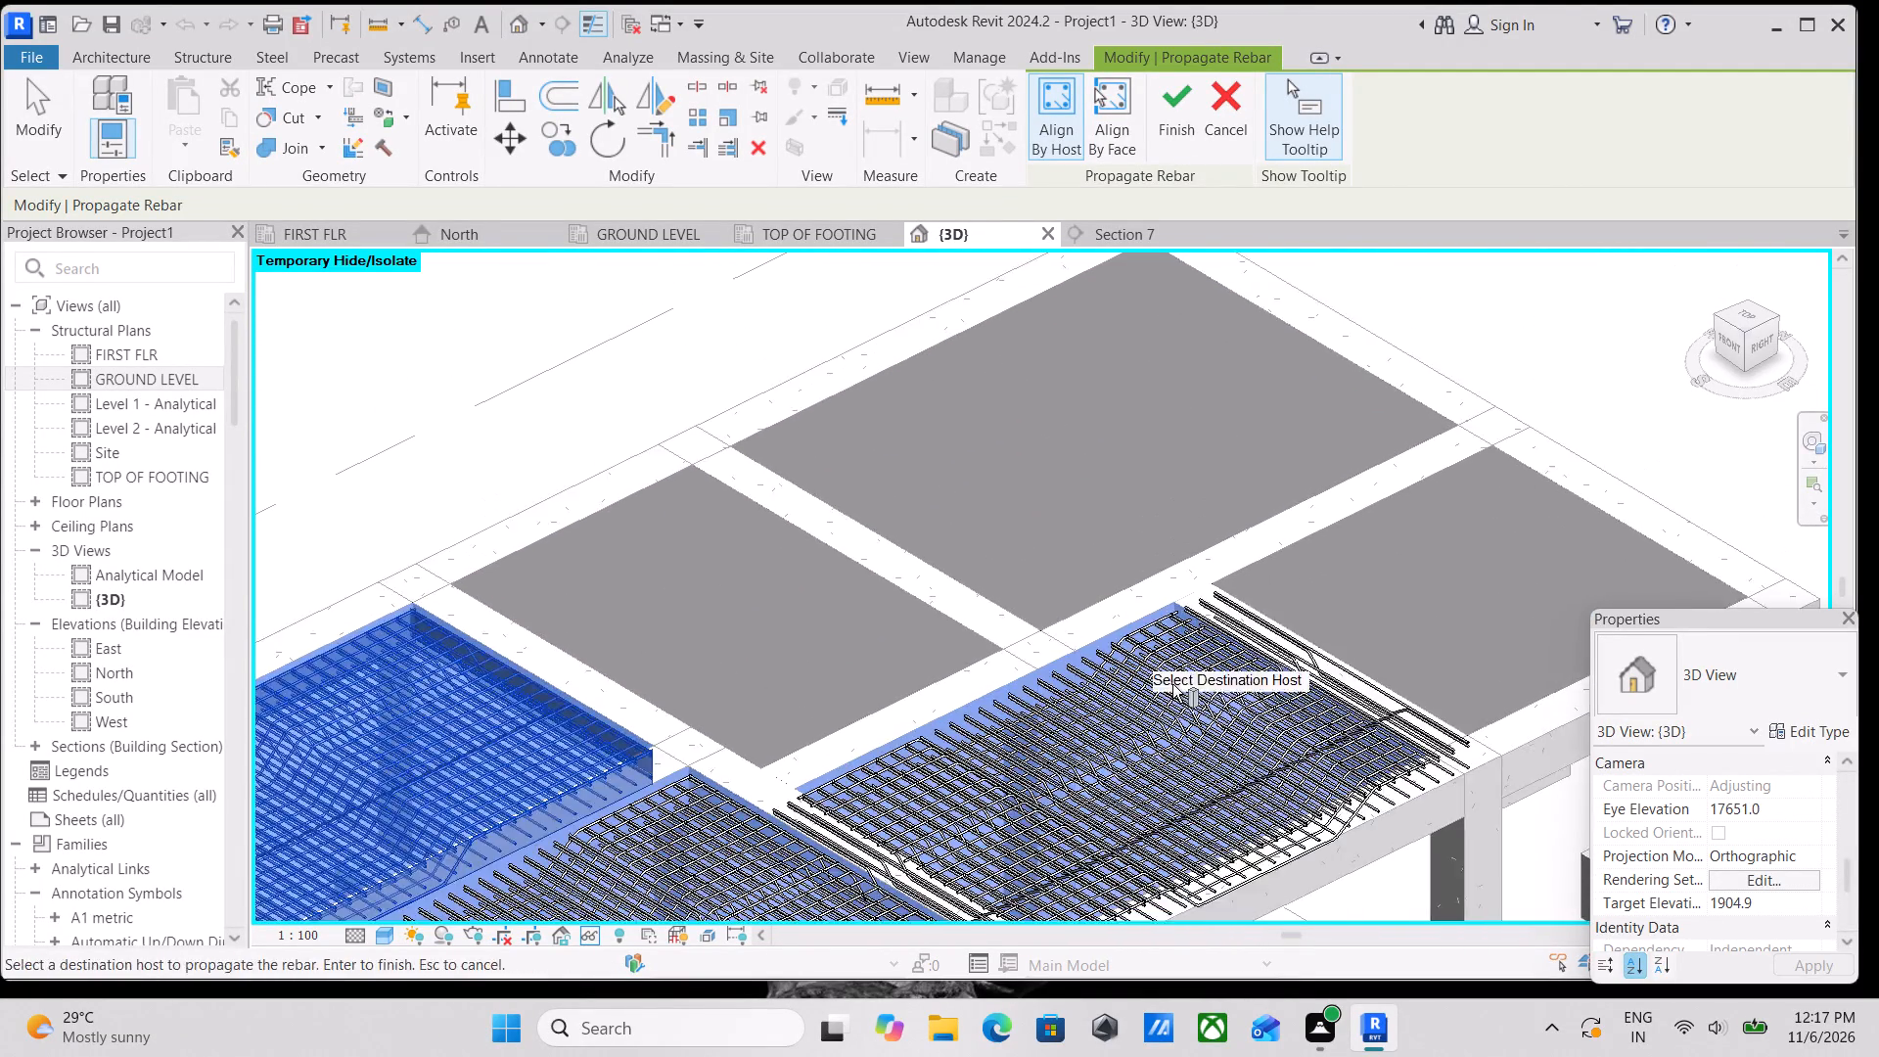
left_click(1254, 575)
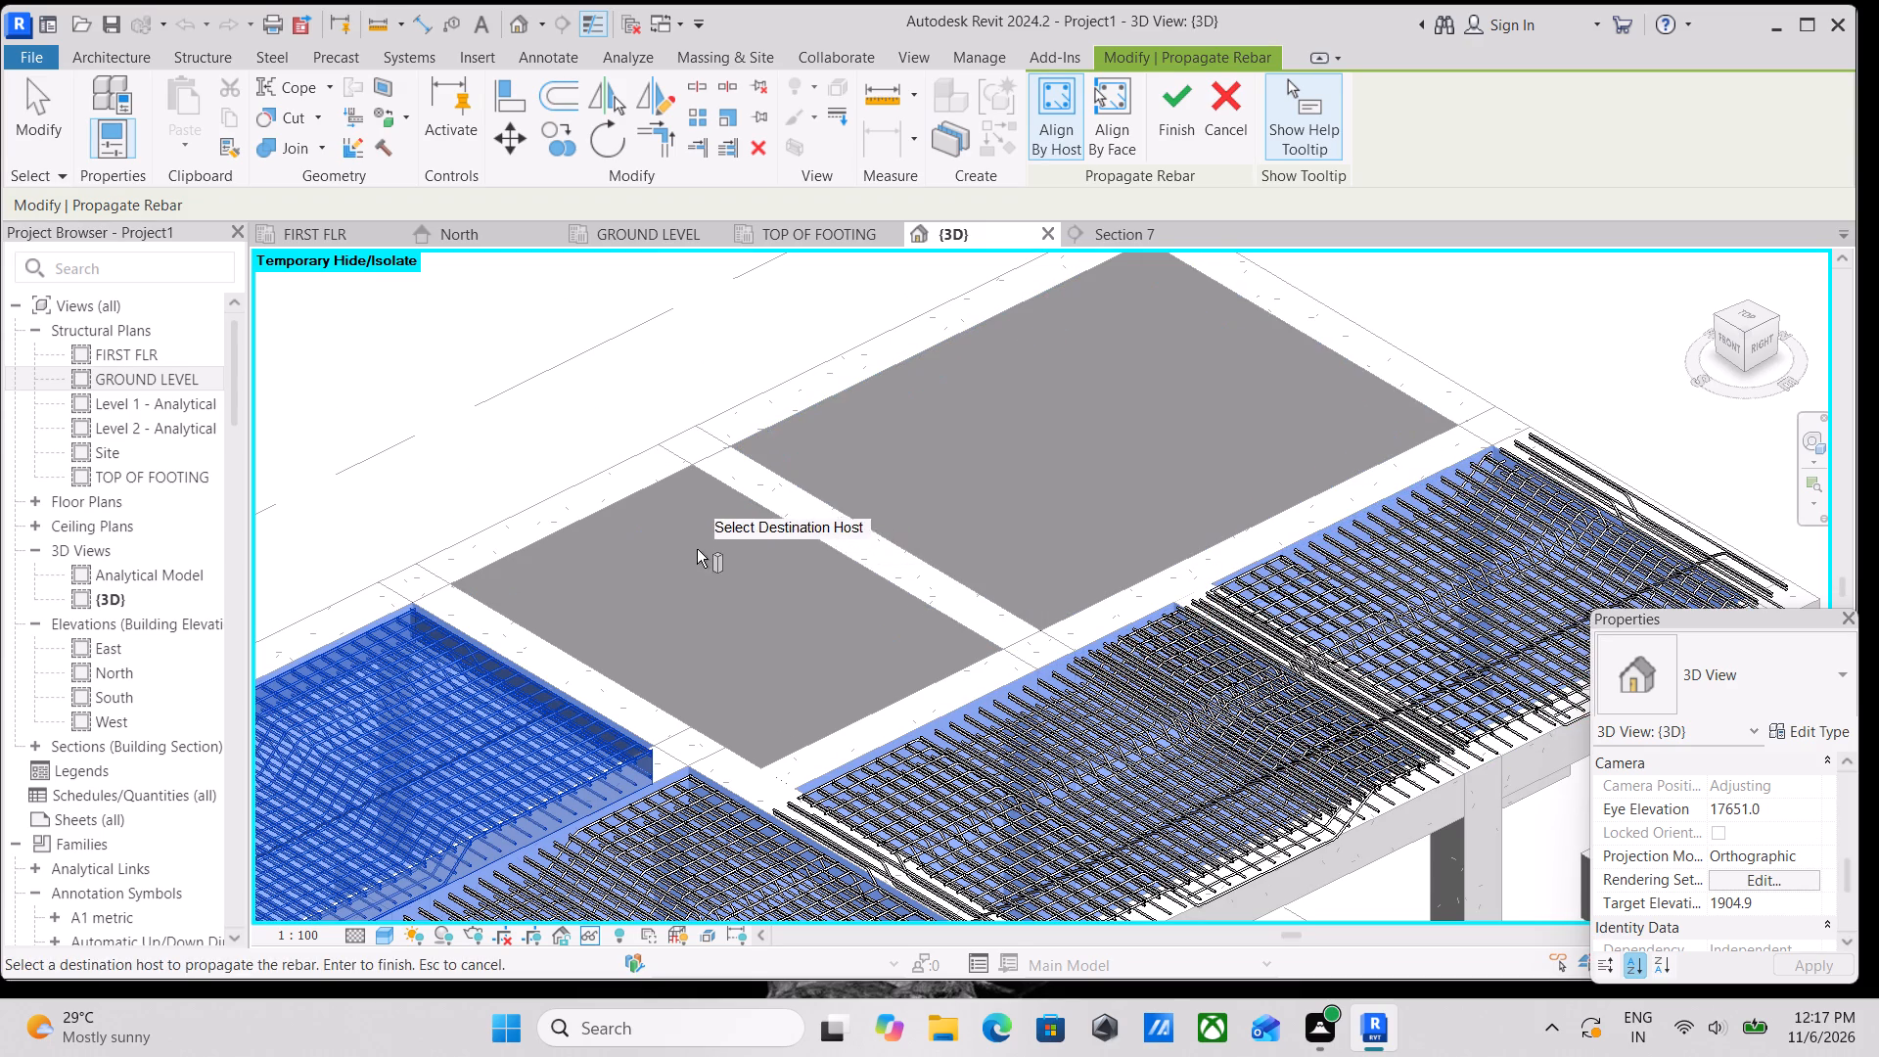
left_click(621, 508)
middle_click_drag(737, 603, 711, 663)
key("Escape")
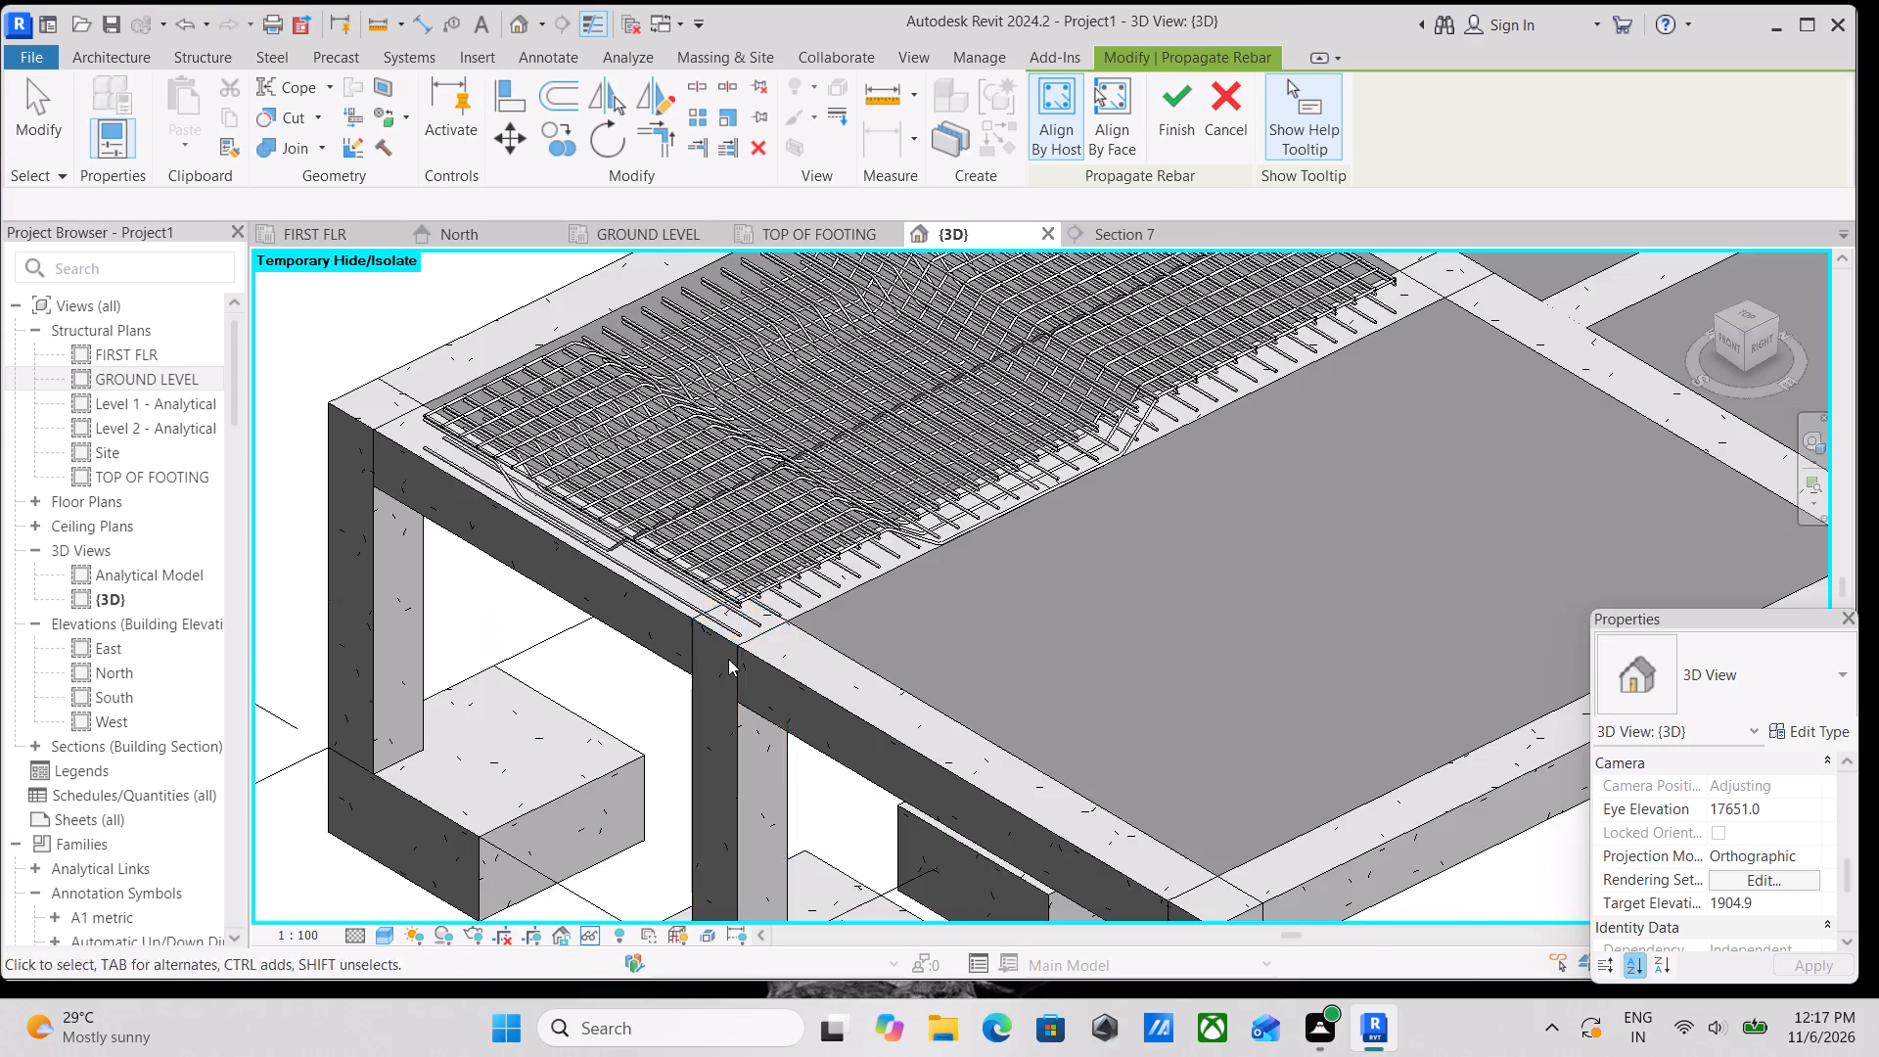
Examine the reinforced panel against the unreinforced floor panels from several angles around the building frame.
scroll(906, 587, "down", 3)
middle_click_drag(923, 698, 890, 899)
scroll(1036, 777, "down", 5)
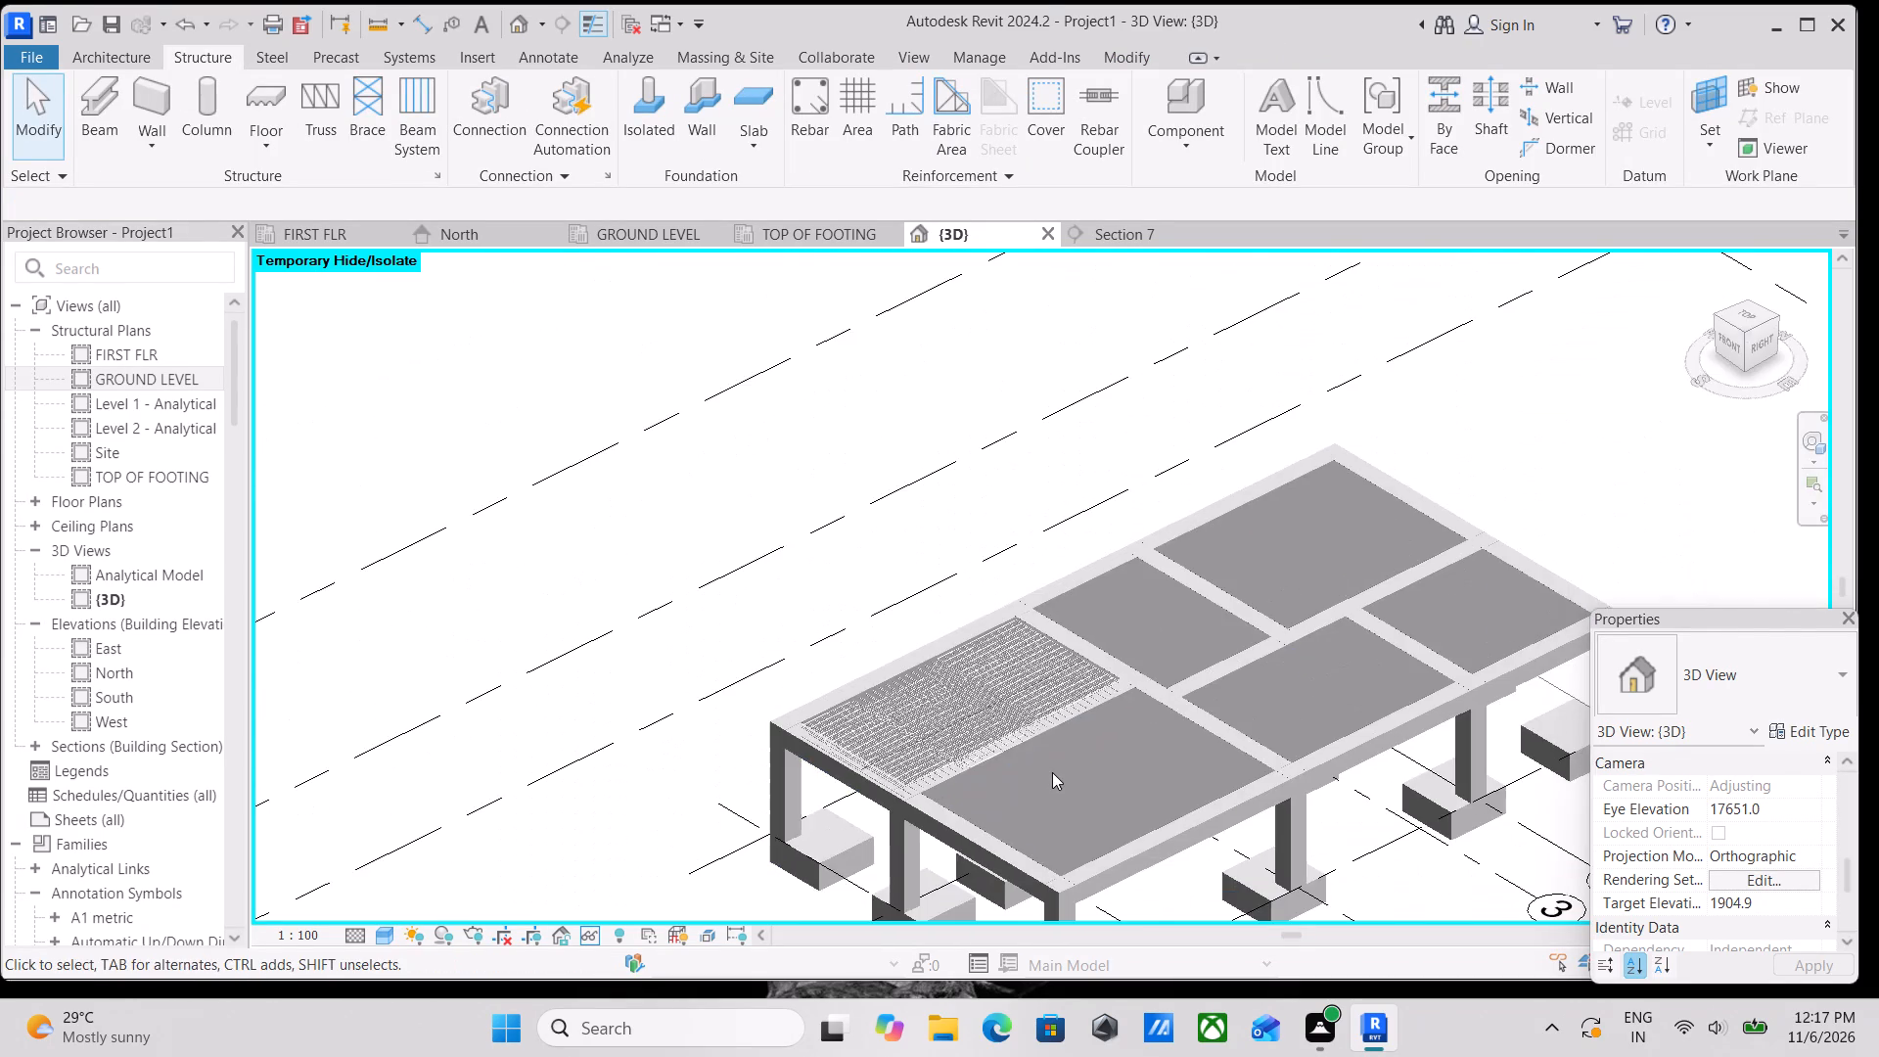
middle_click_drag(1047, 779, 1334, 801, "shift")
middle_click_drag(1079, 805, 1330, 426)
middle_click_drag(1222, 764, 1336, 658, "shift")
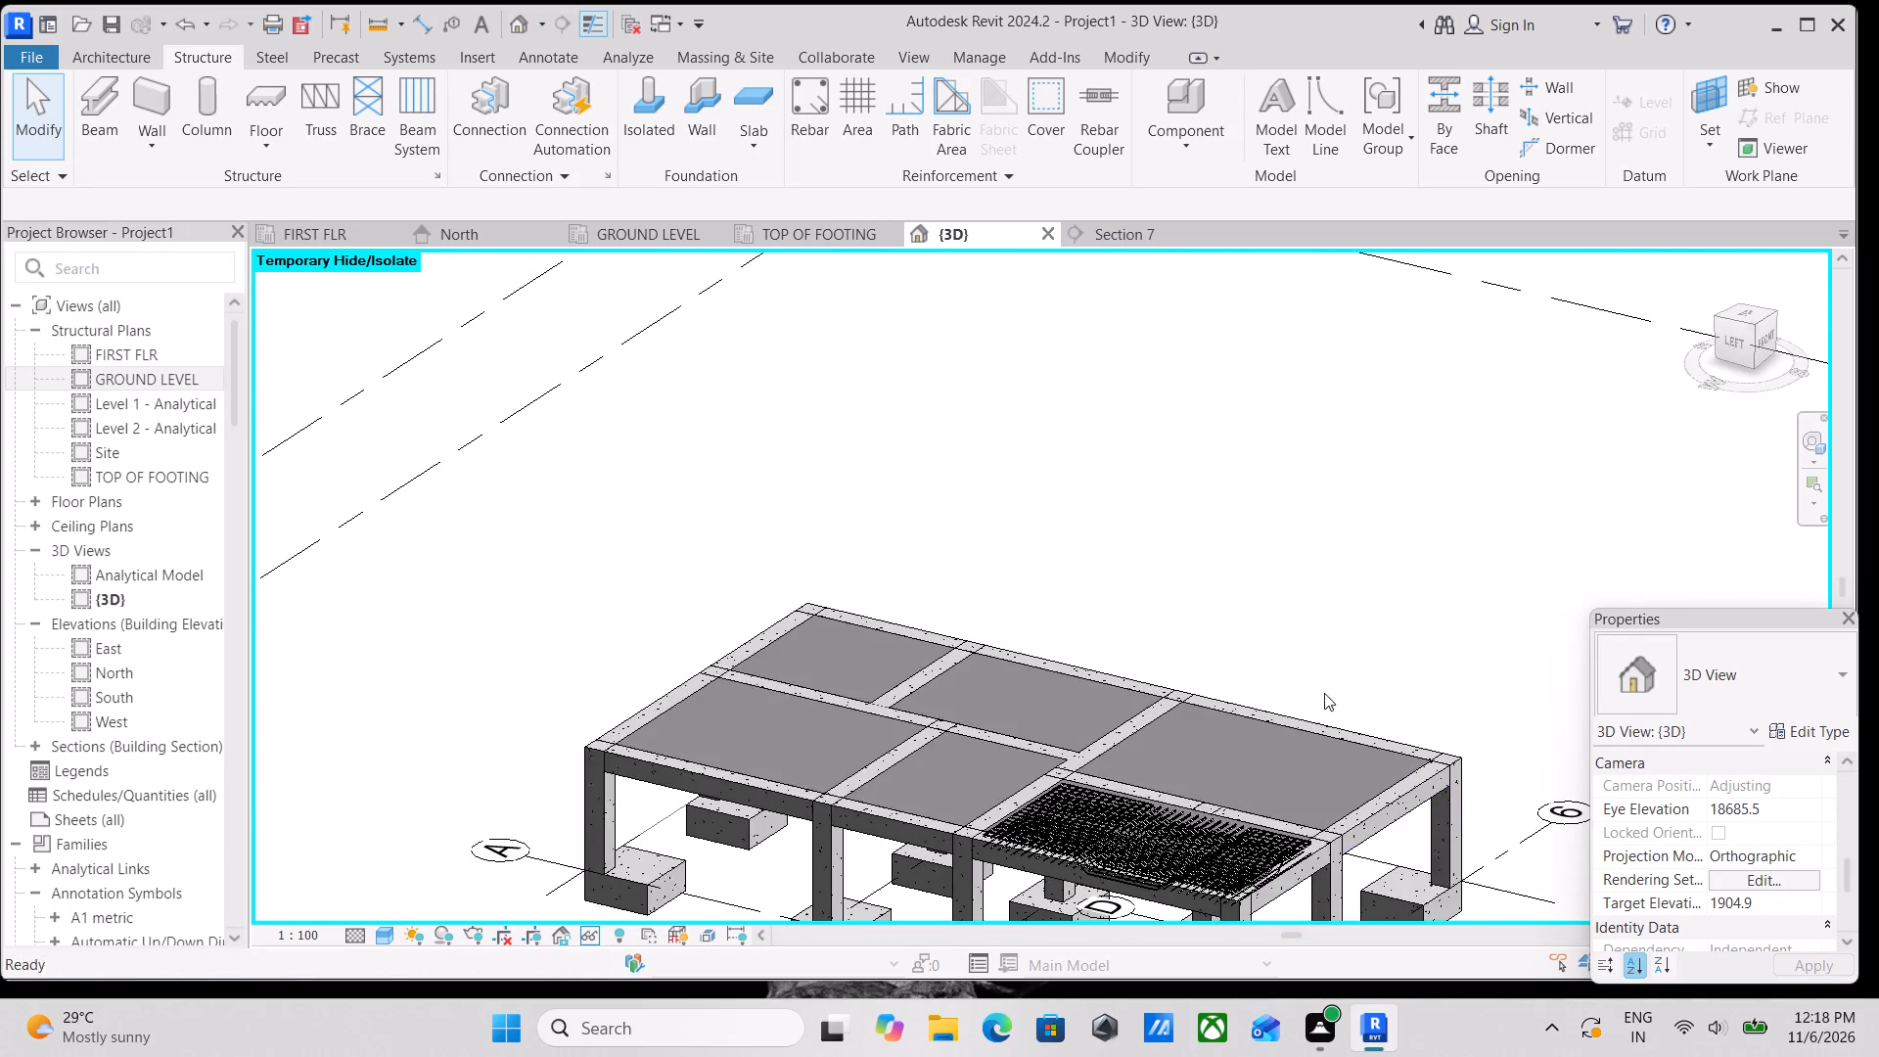
middle_click_drag(1324, 708, 1090, 513)
middle_click_drag(1077, 617, 1271, 834, "shift")
middle_click_drag(1279, 830, 868, 512)
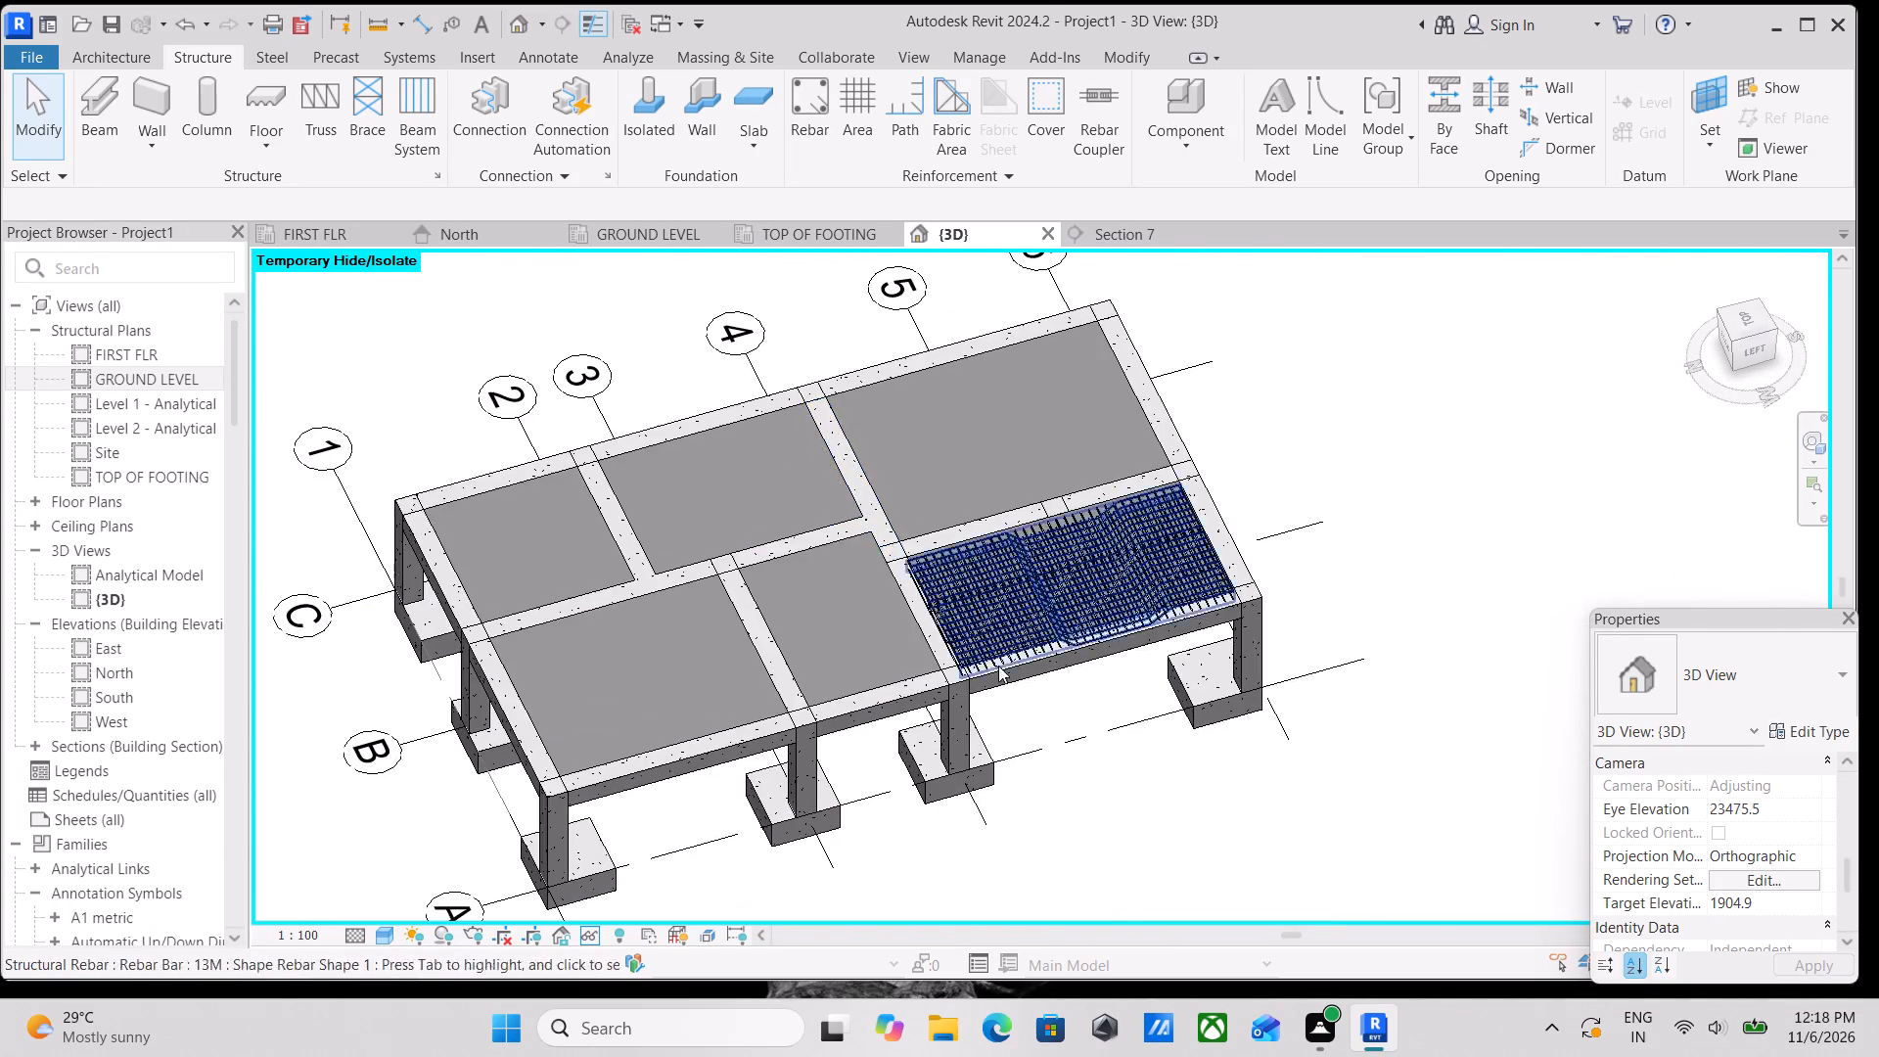
Adjust the distribution end of the lengthwise cranked bar set at the panel's outer edge, working from the top view.
scroll(1090, 717, "up", 3)
middle_click_drag(993, 594, 1030, 719, "shift")
middle_click_drag(1190, 711, 1103, 727)
scroll(1192, 684, "up", 1)
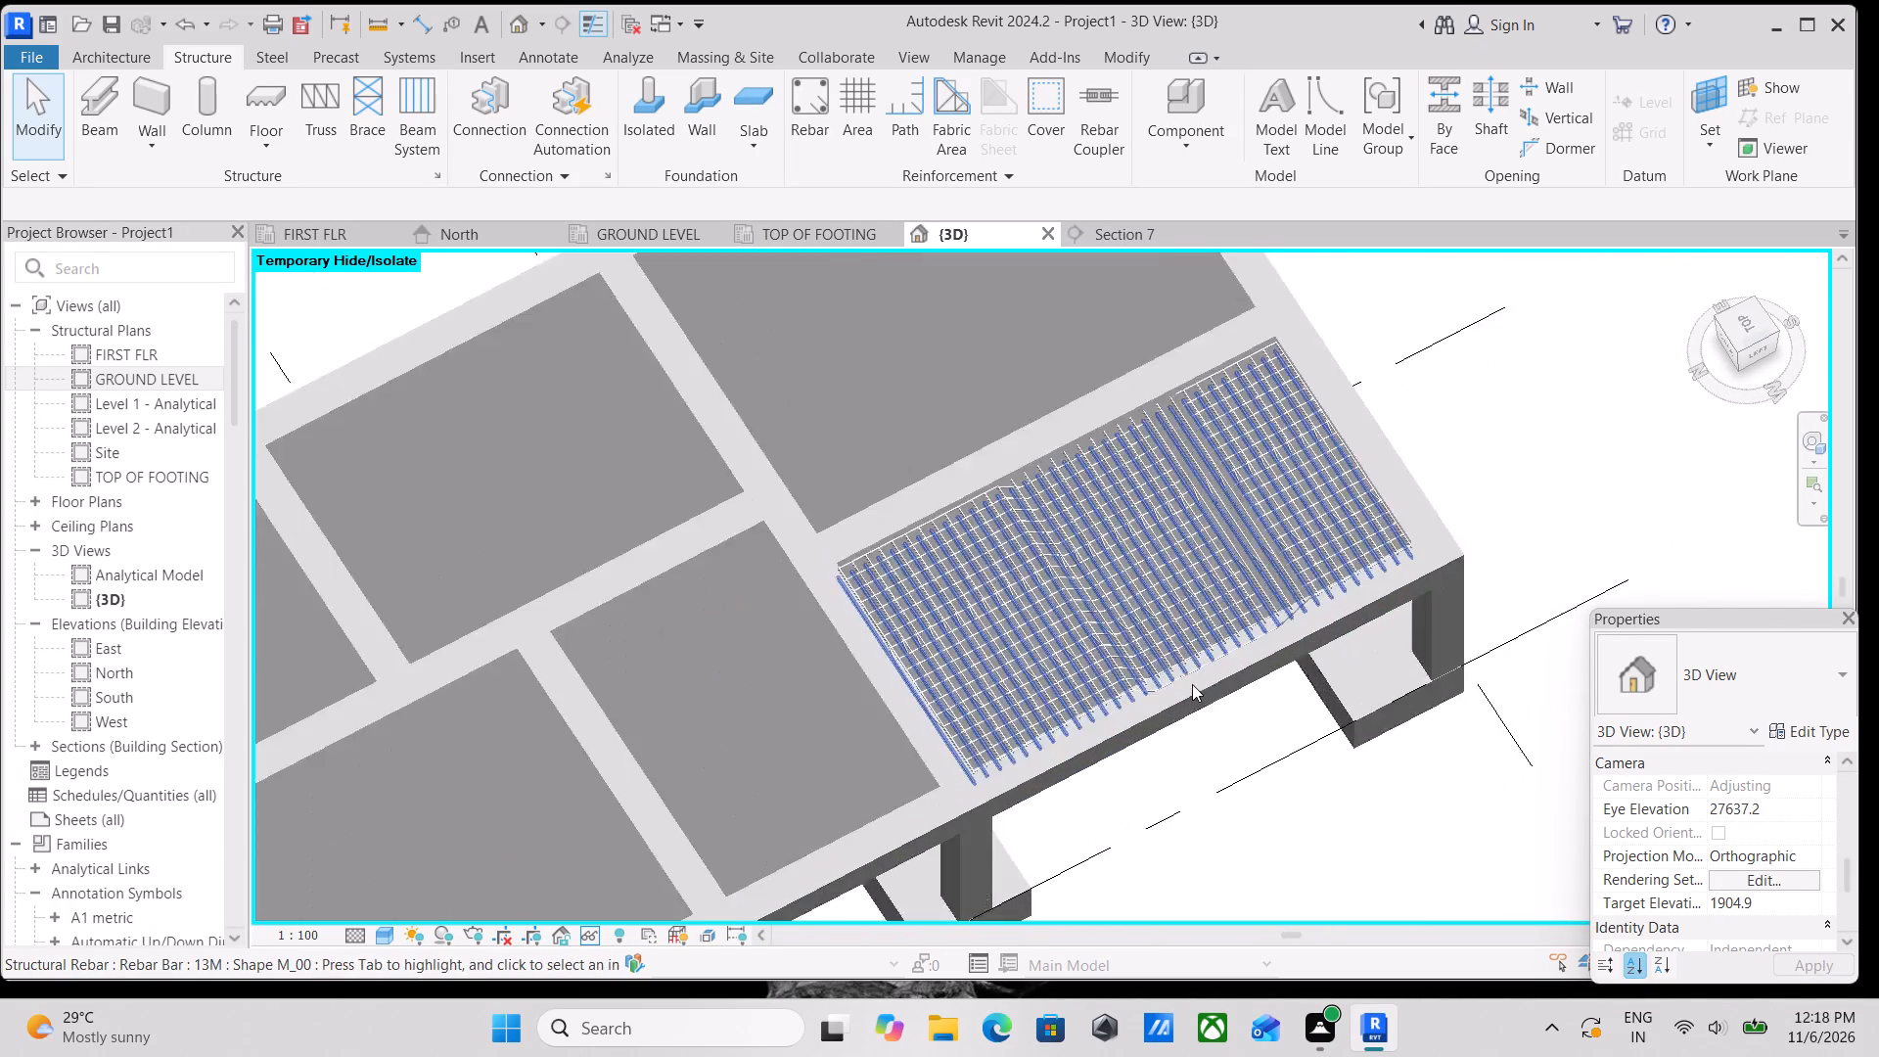
scroll(1192, 684, "up", 5)
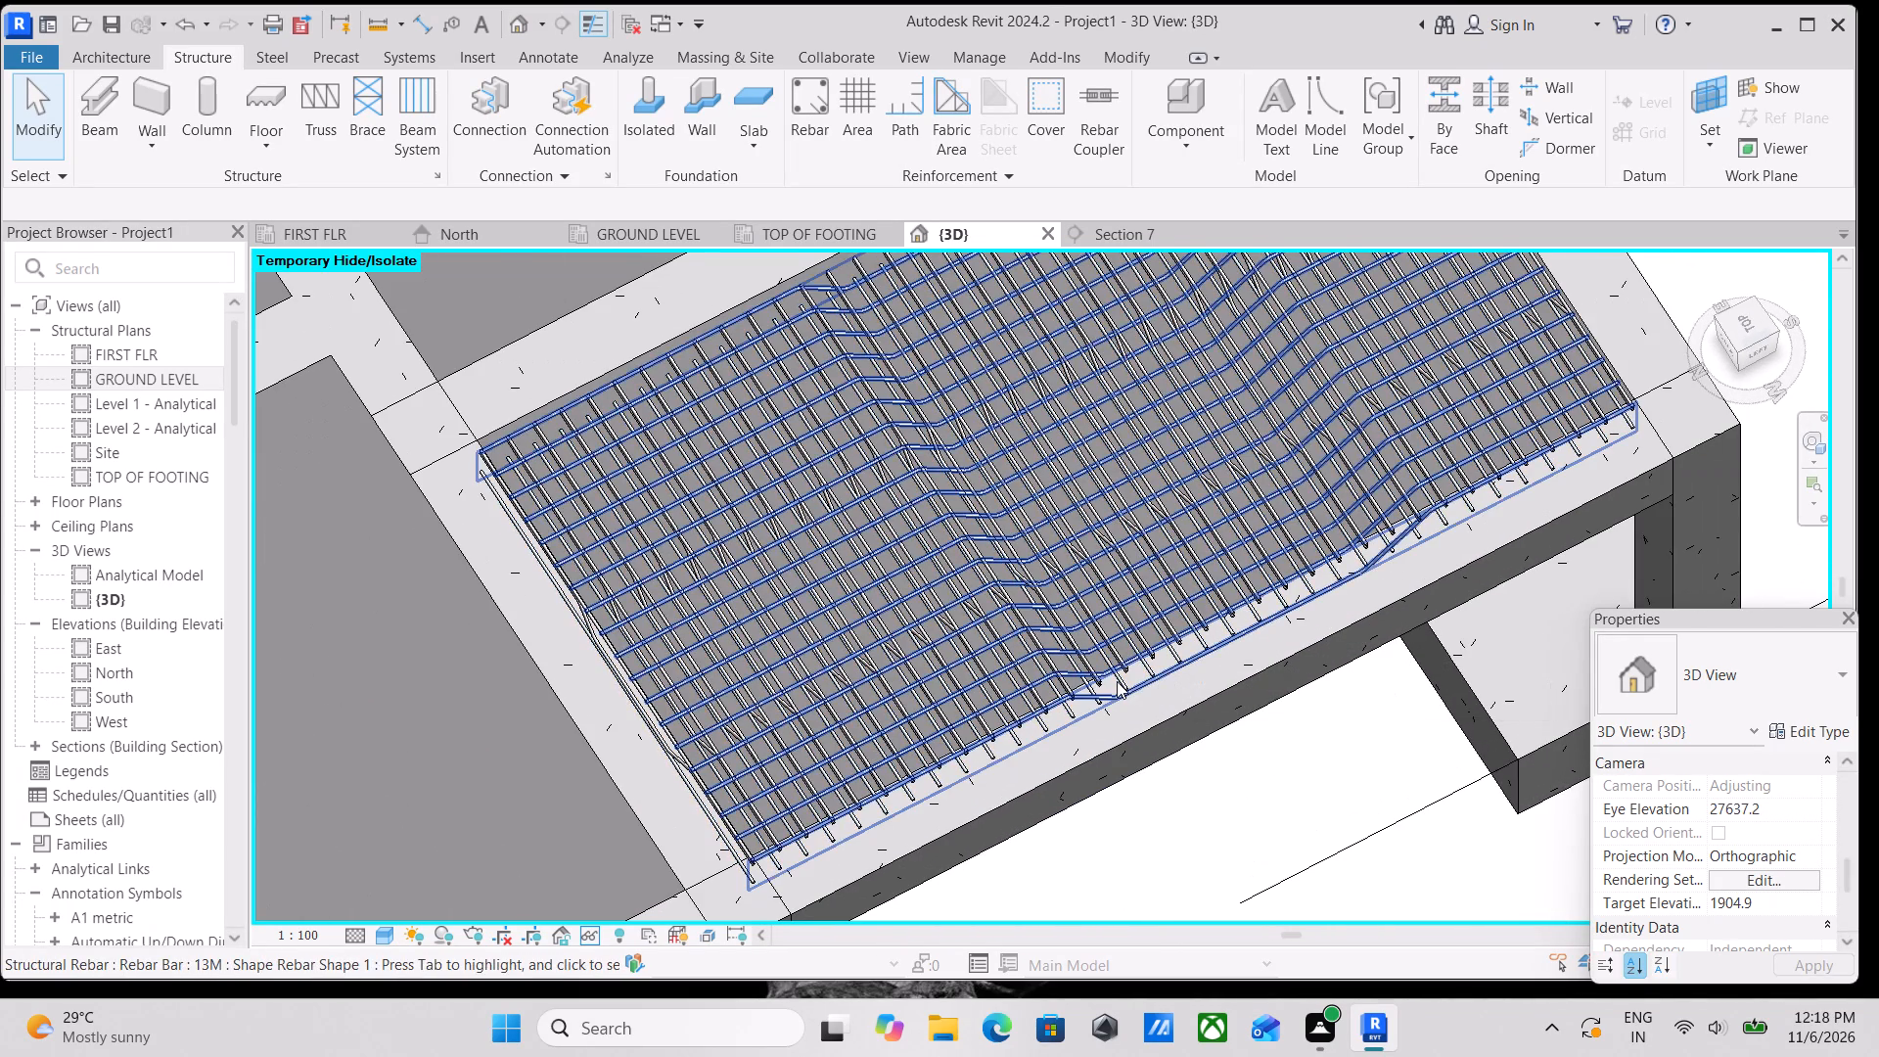
left_click(1117, 681)
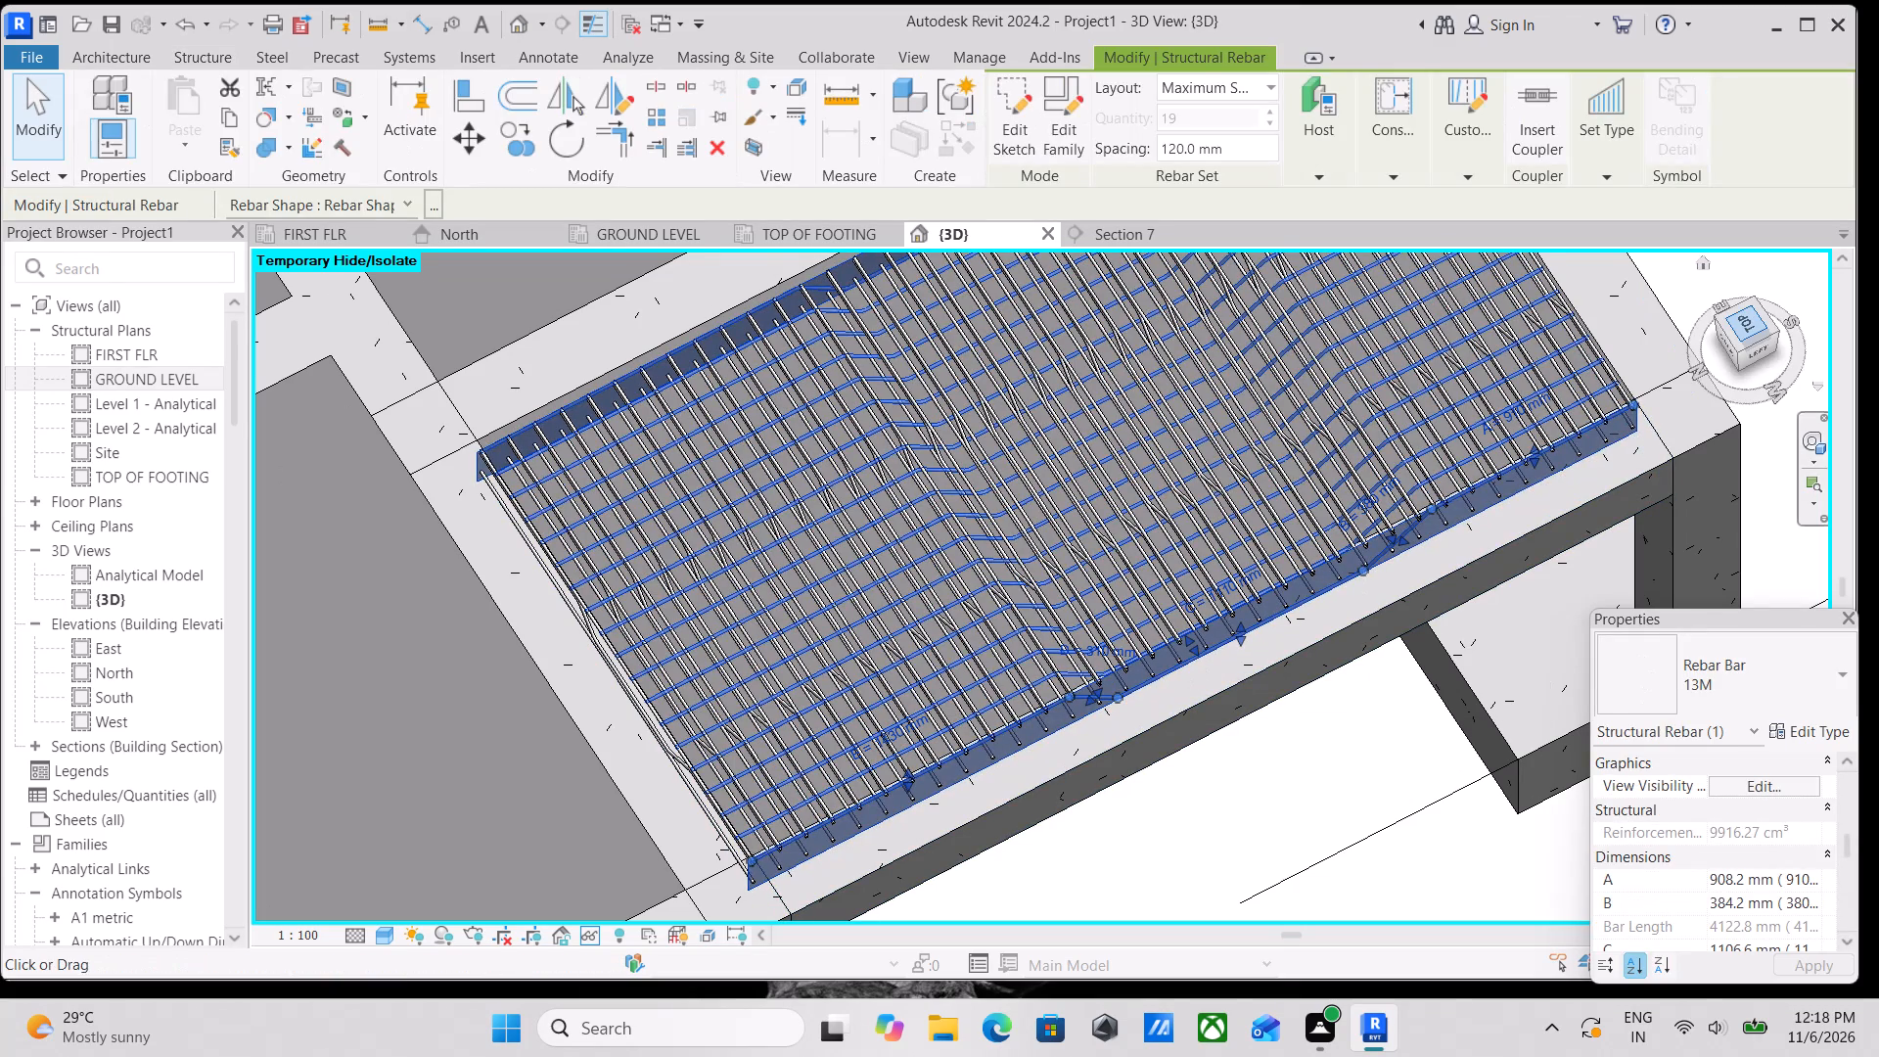
left_click(1746, 324)
scroll(828, 636, "down", 1)
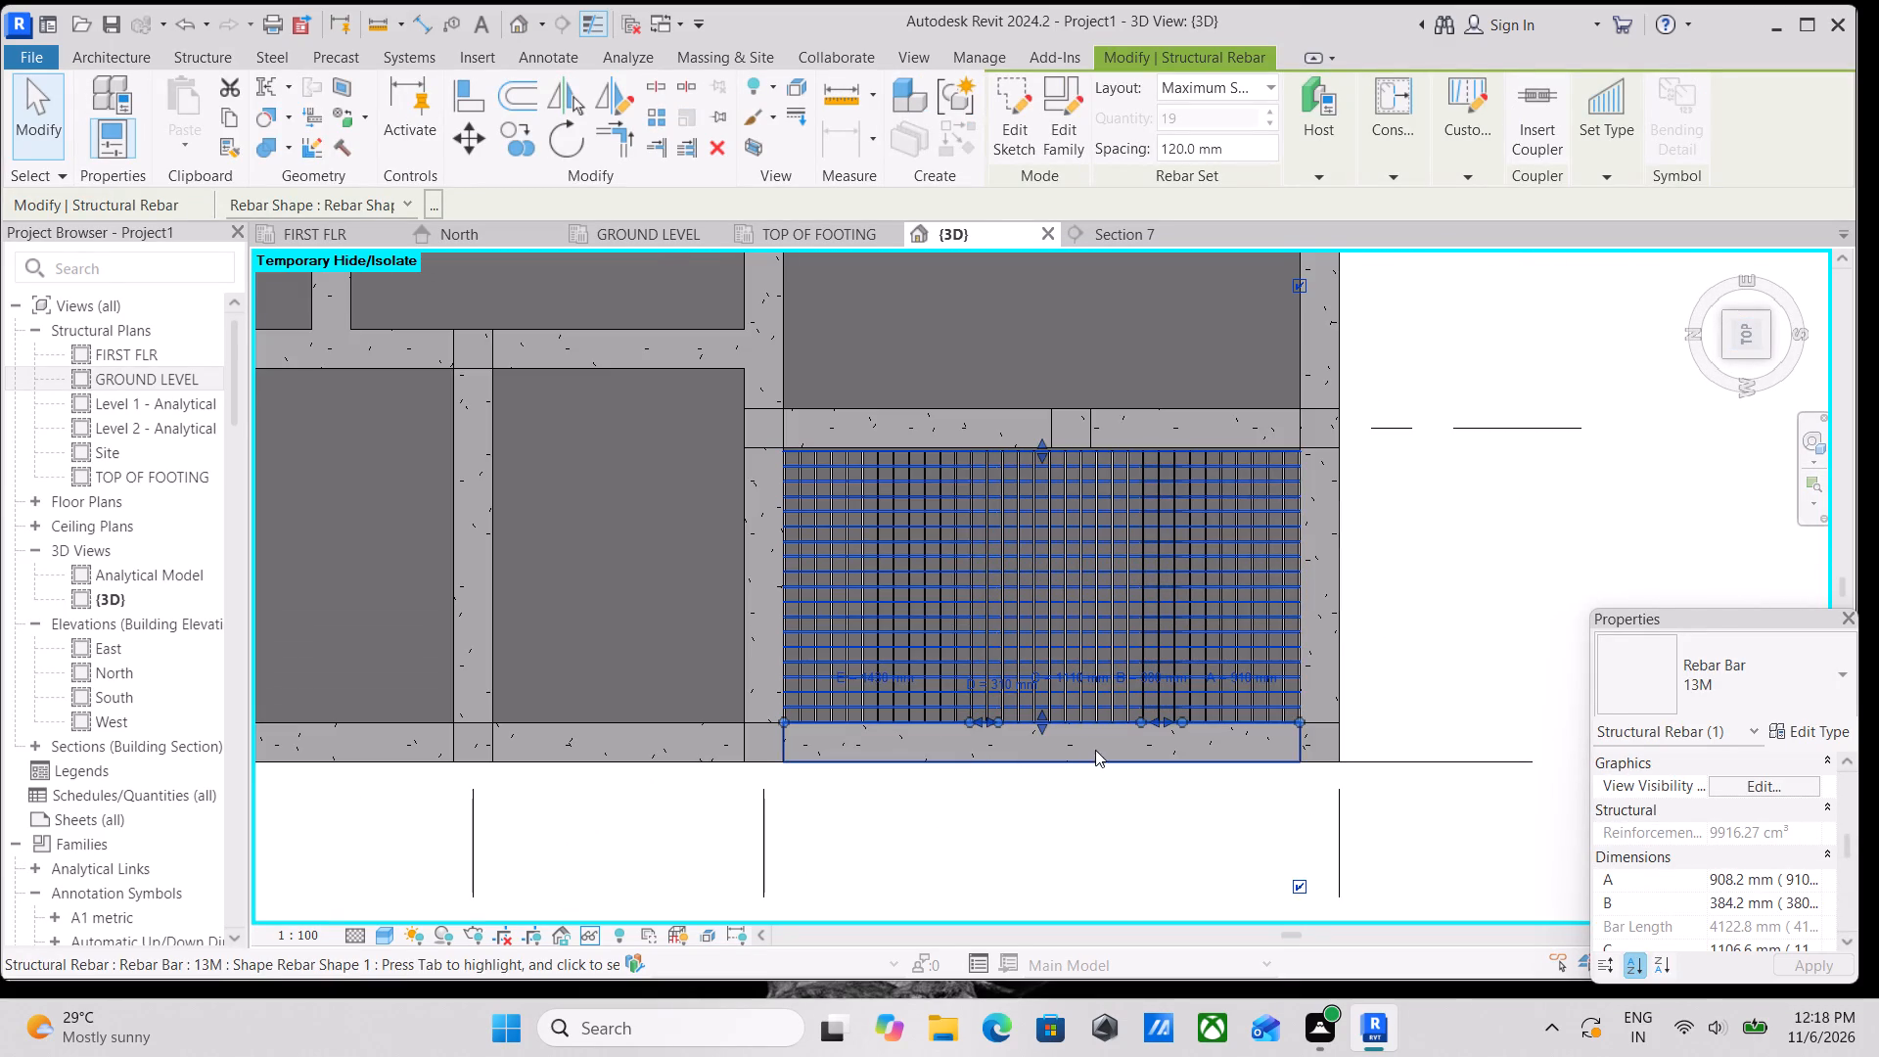
scroll(1064, 745, "up", 7)
scroll(991, 731, "down", 2)
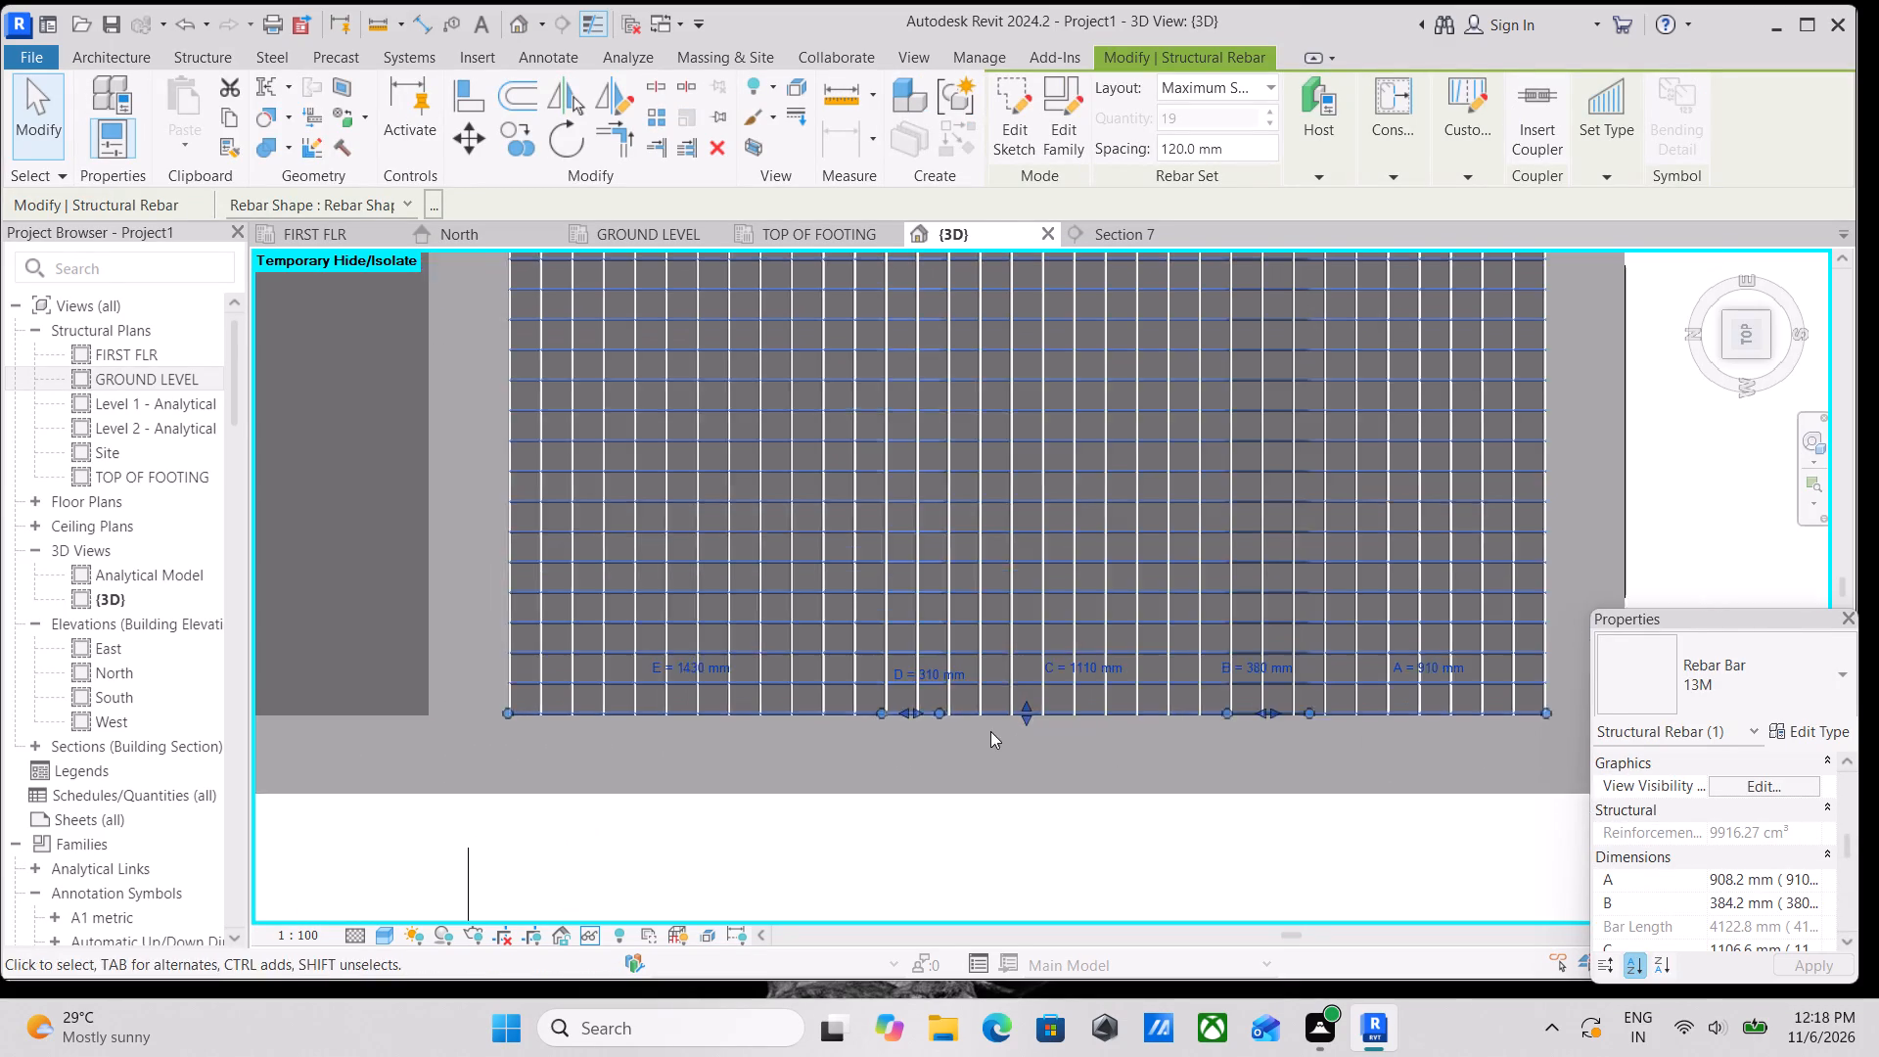
middle_click_drag(990, 731, 964, 845)
left_click(1001, 815)
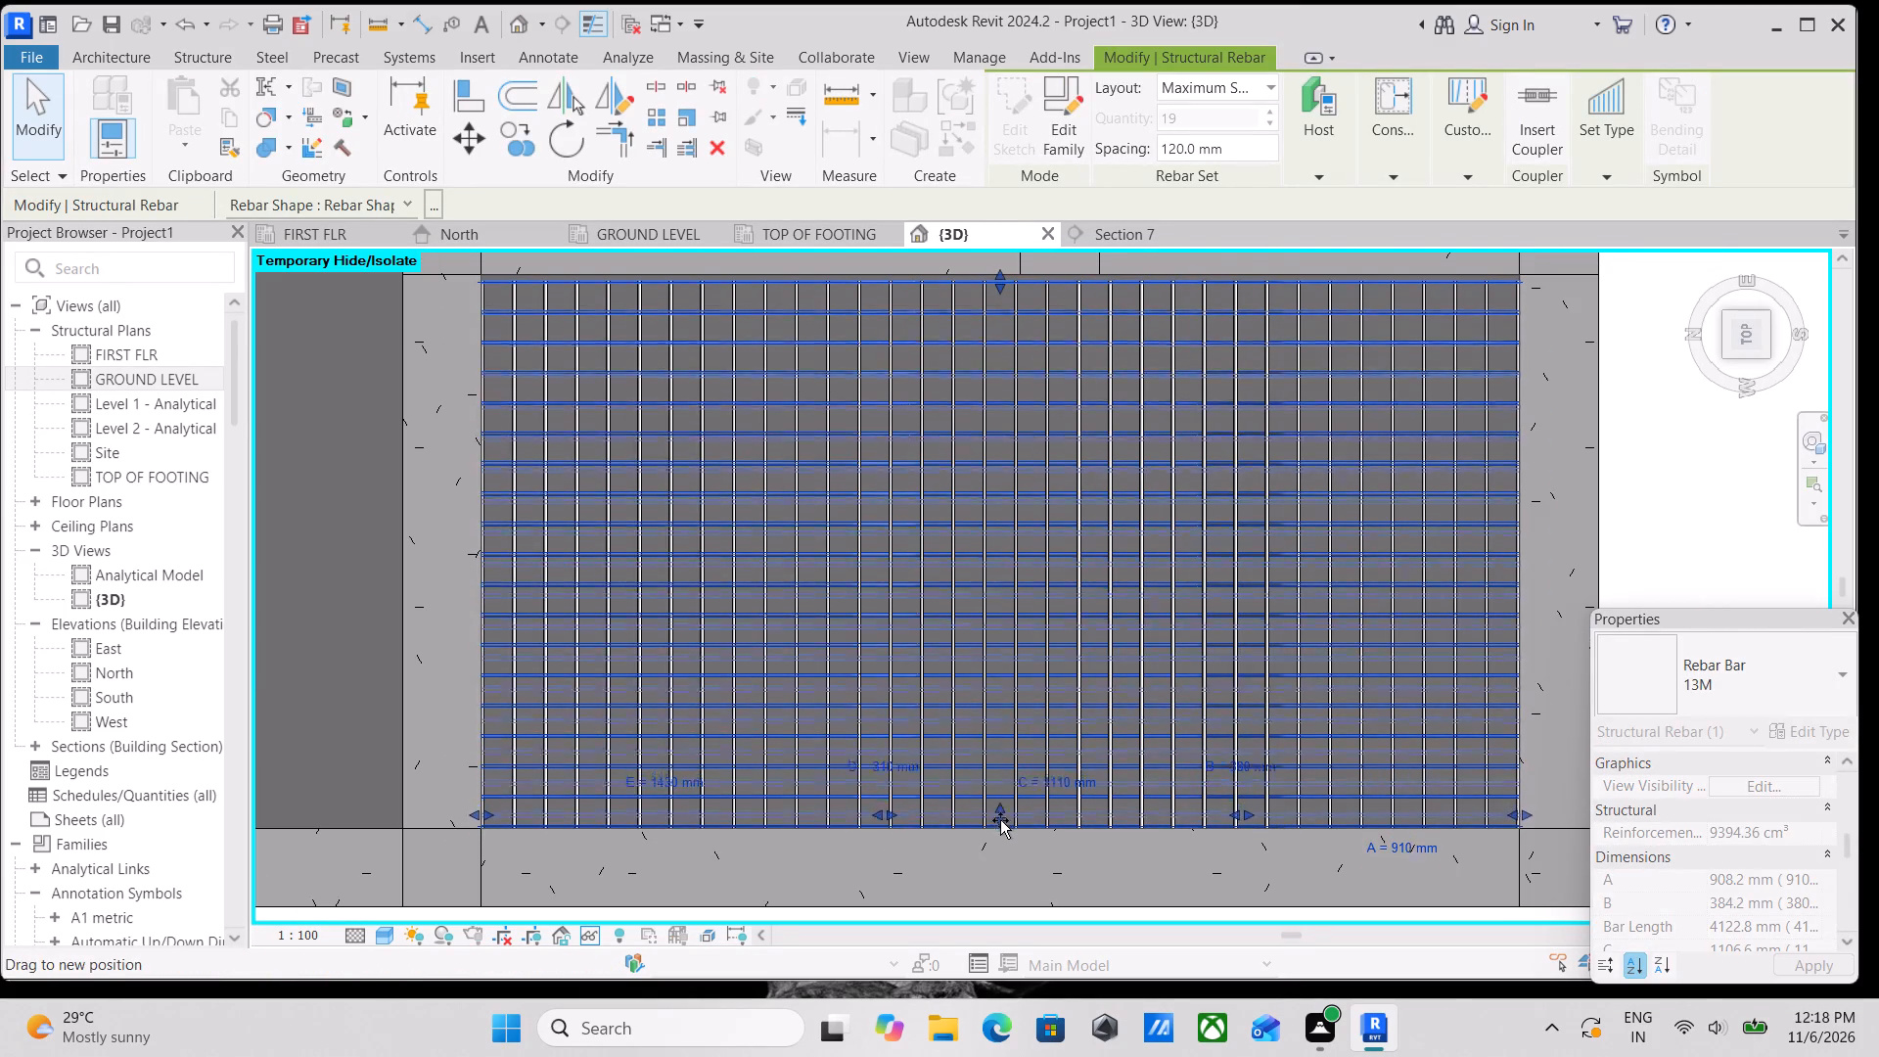
scroll(1021, 802, "down", 3)
key("Escape")
middle_click_drag(1065, 803, 1154, 626)
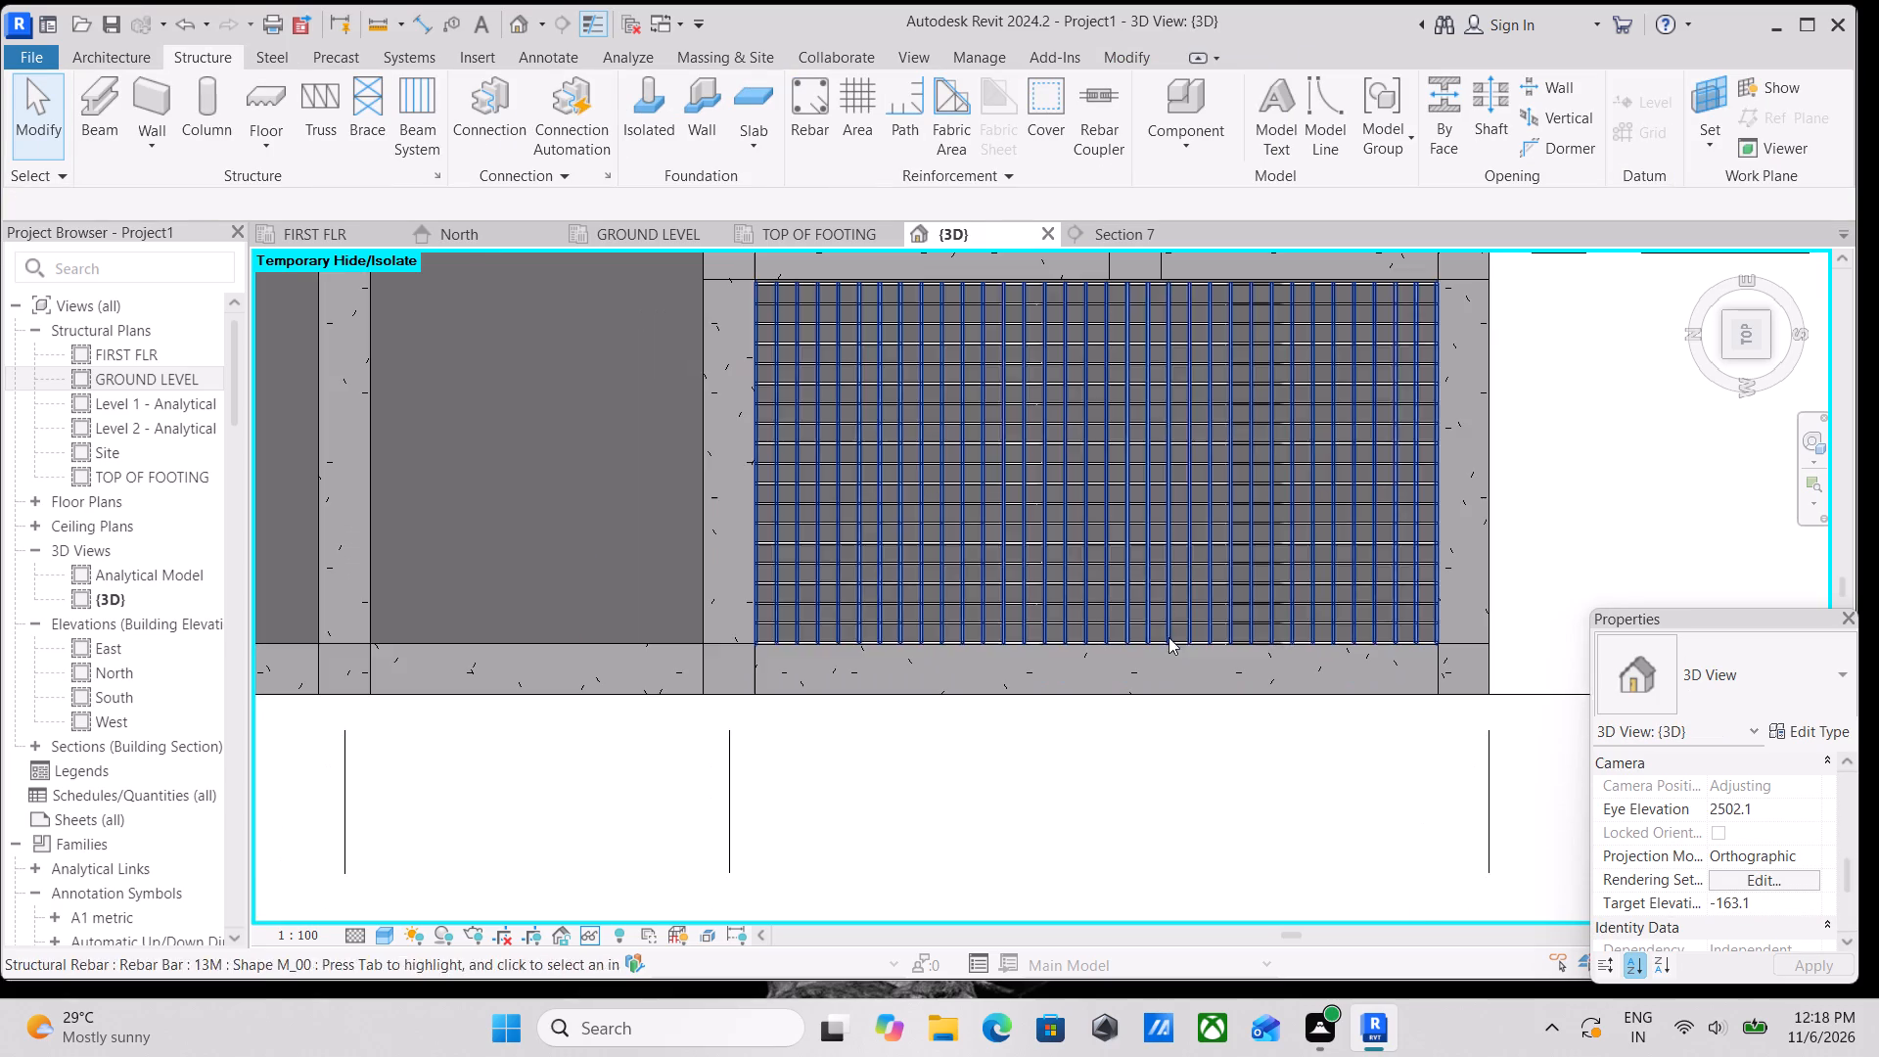
Pull the lengthwise cranked bar set's distribution end inward from the panel's outer edge along grid A, working in the top view.
scroll(1168, 765, "down", 1)
middle_click_drag(1147, 749, 1385, 530, "shift")
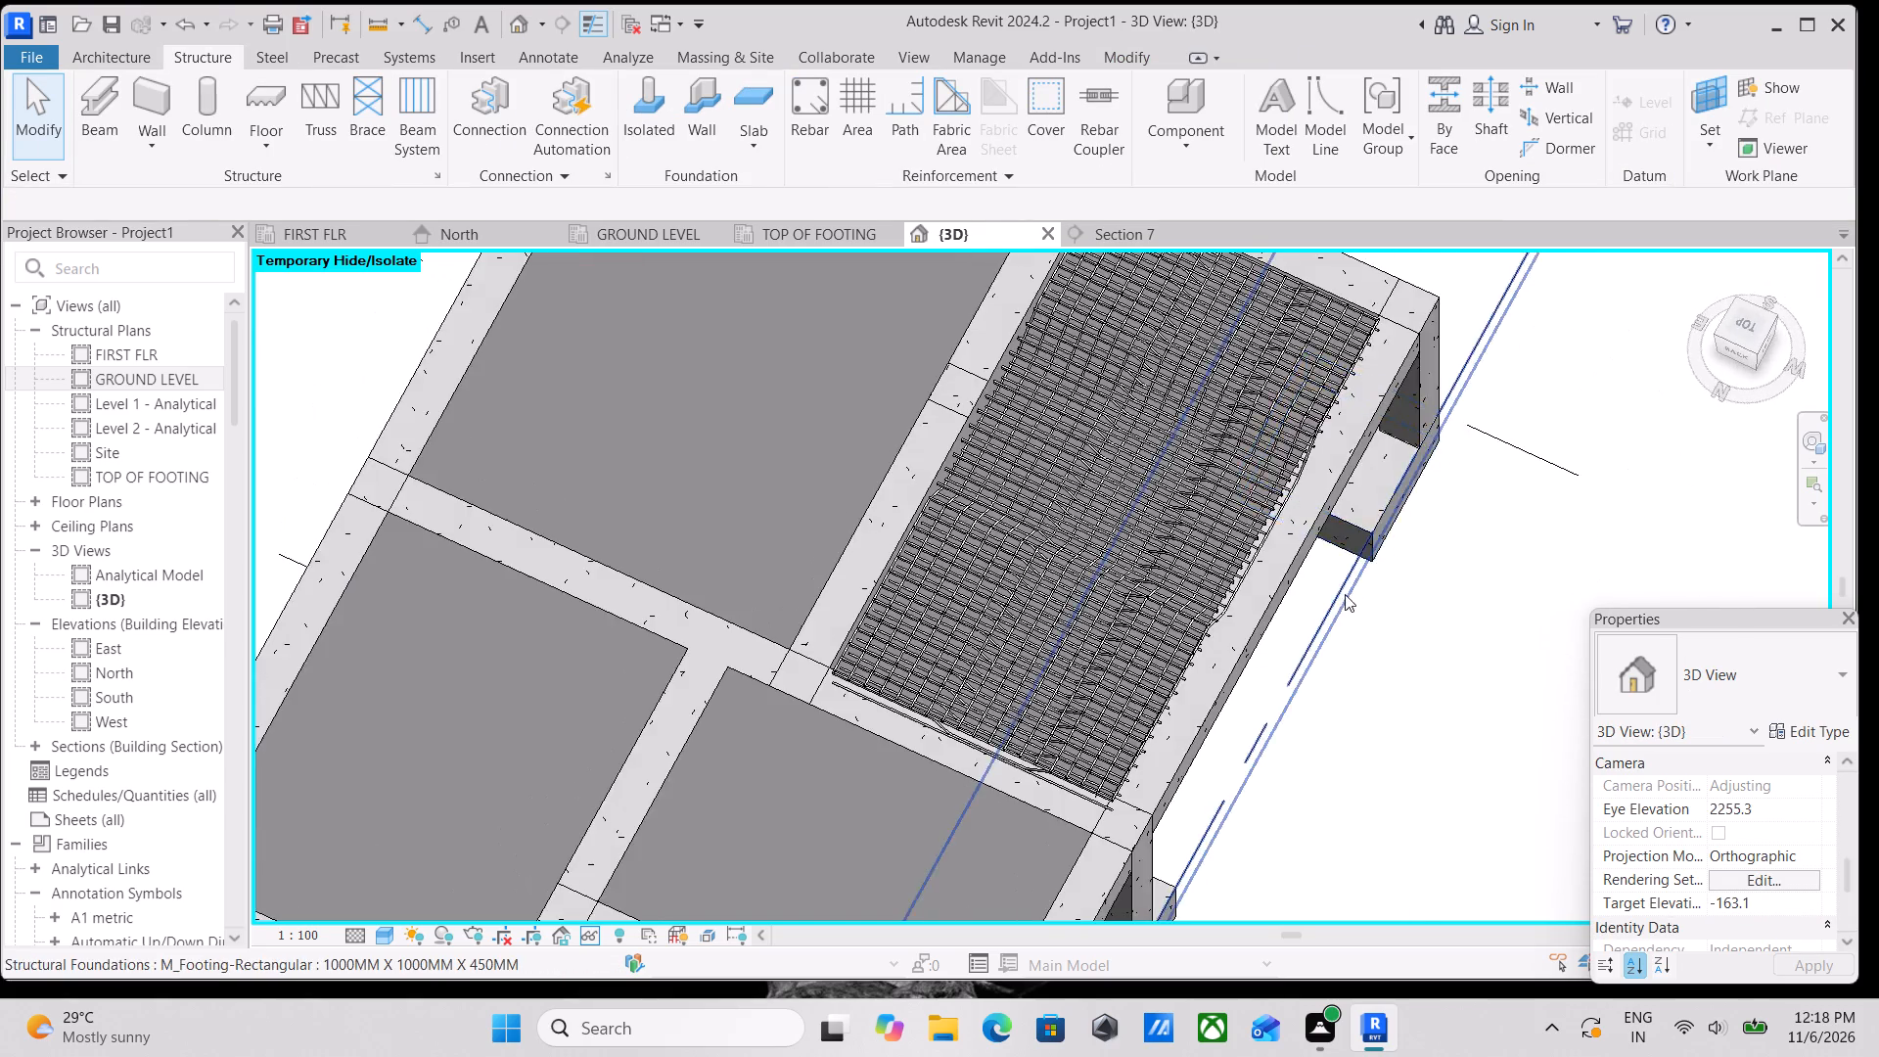
middle_click_drag(1343, 599, 1144, 785, "shift")
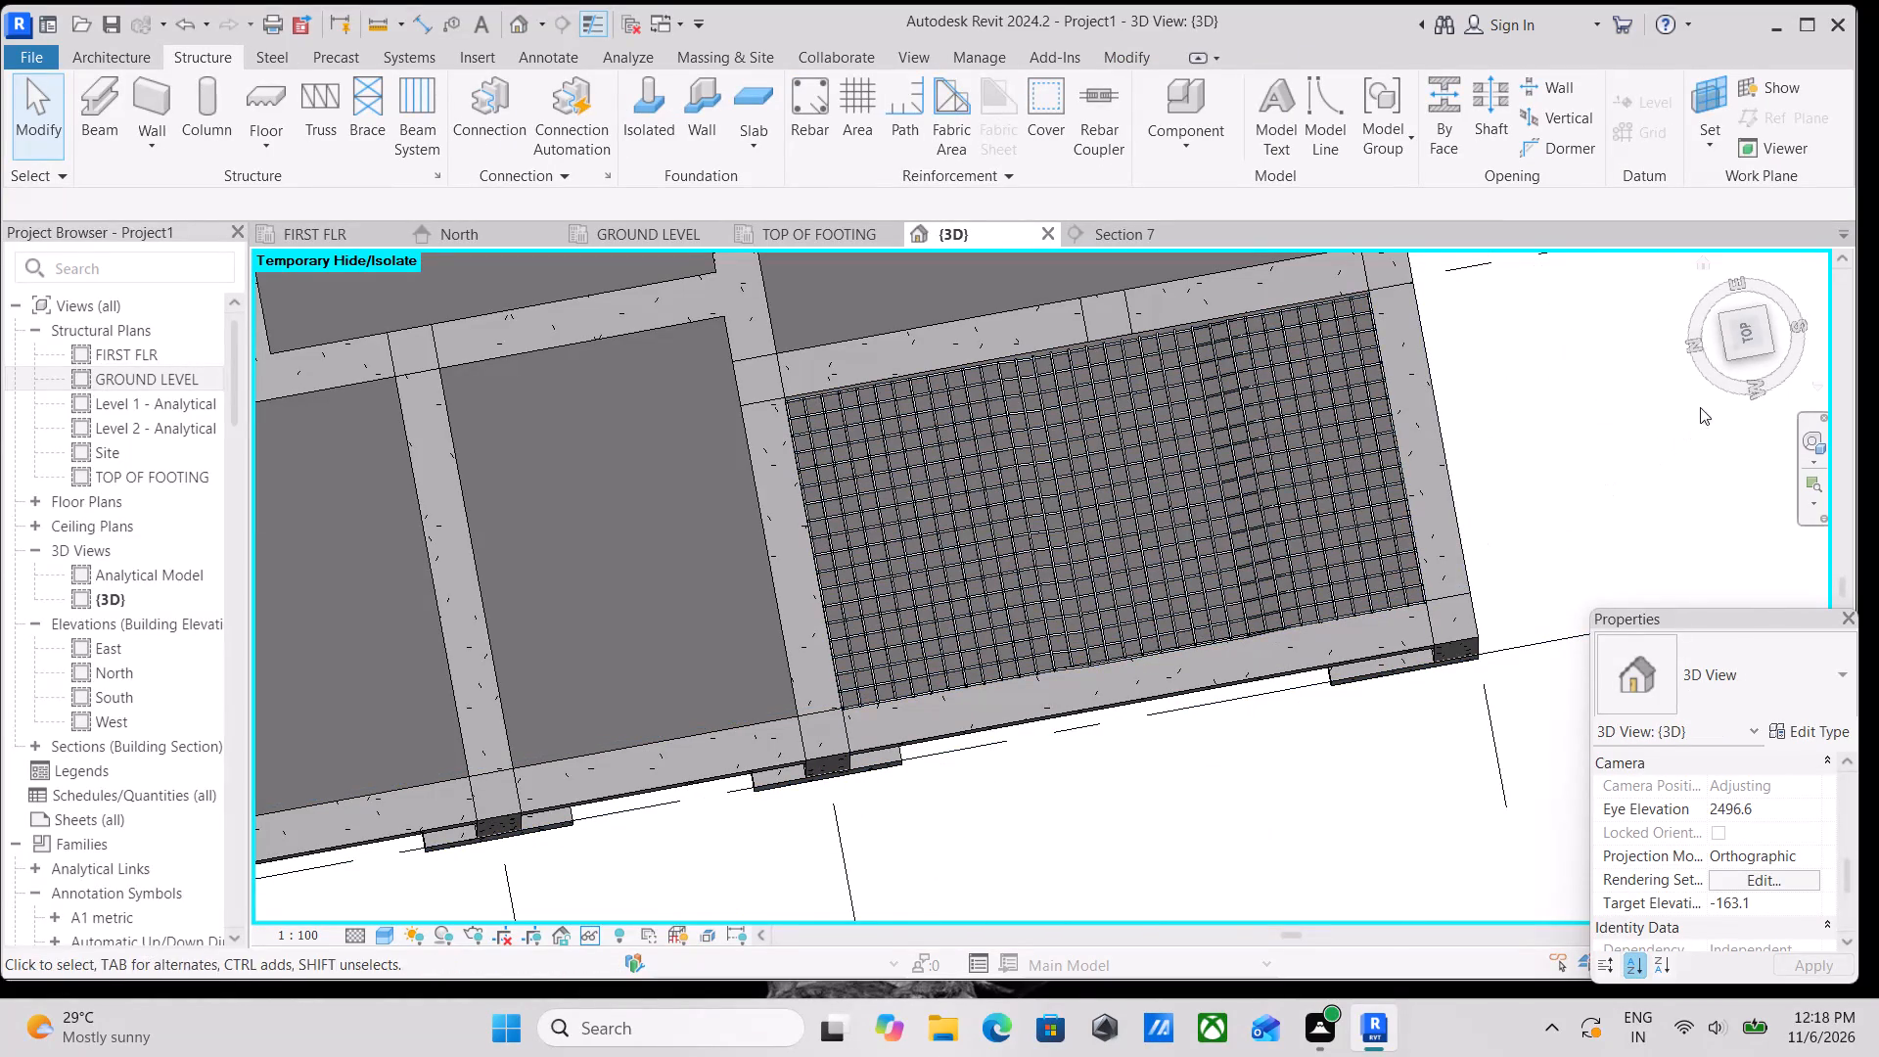
left_click(1751, 332)
scroll(1220, 712, "up", 3)
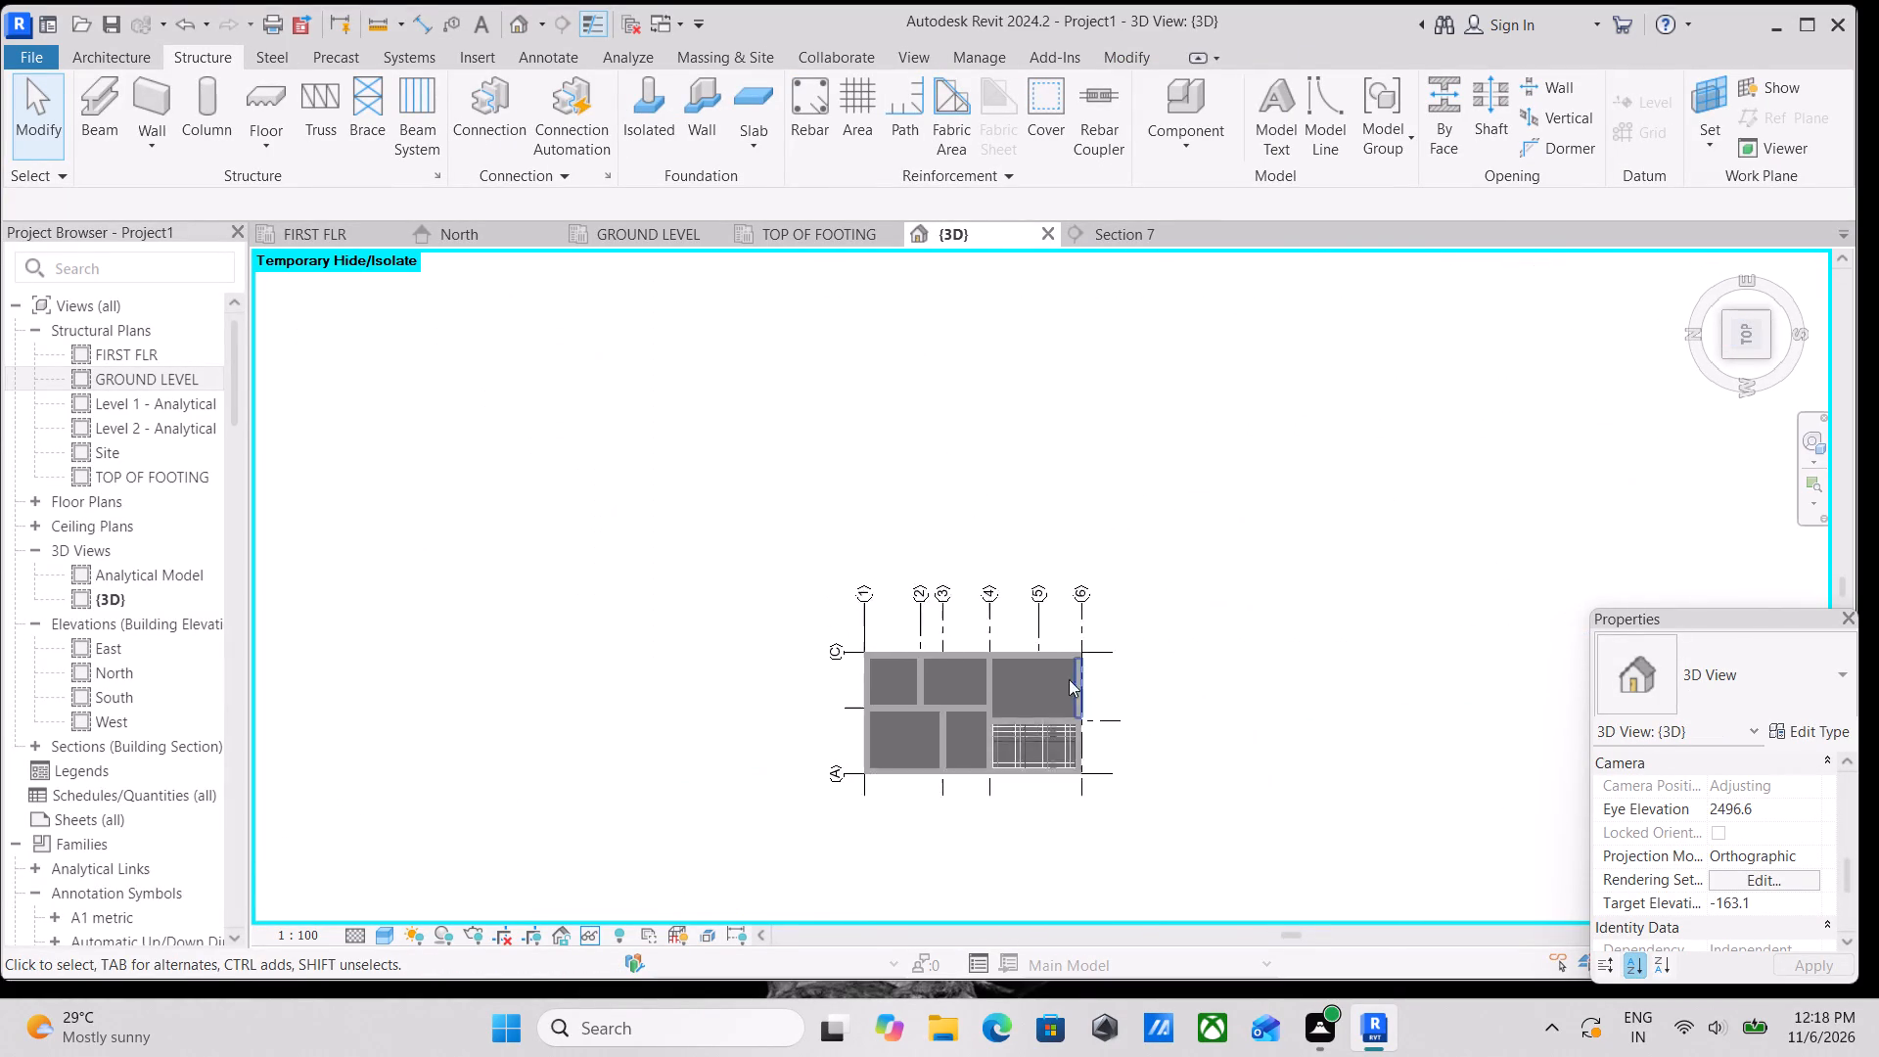
scroll(1002, 763, "up", 9)
middle_click_drag(1008, 804, 1012, 437)
scroll(963, 537, "up", 7)
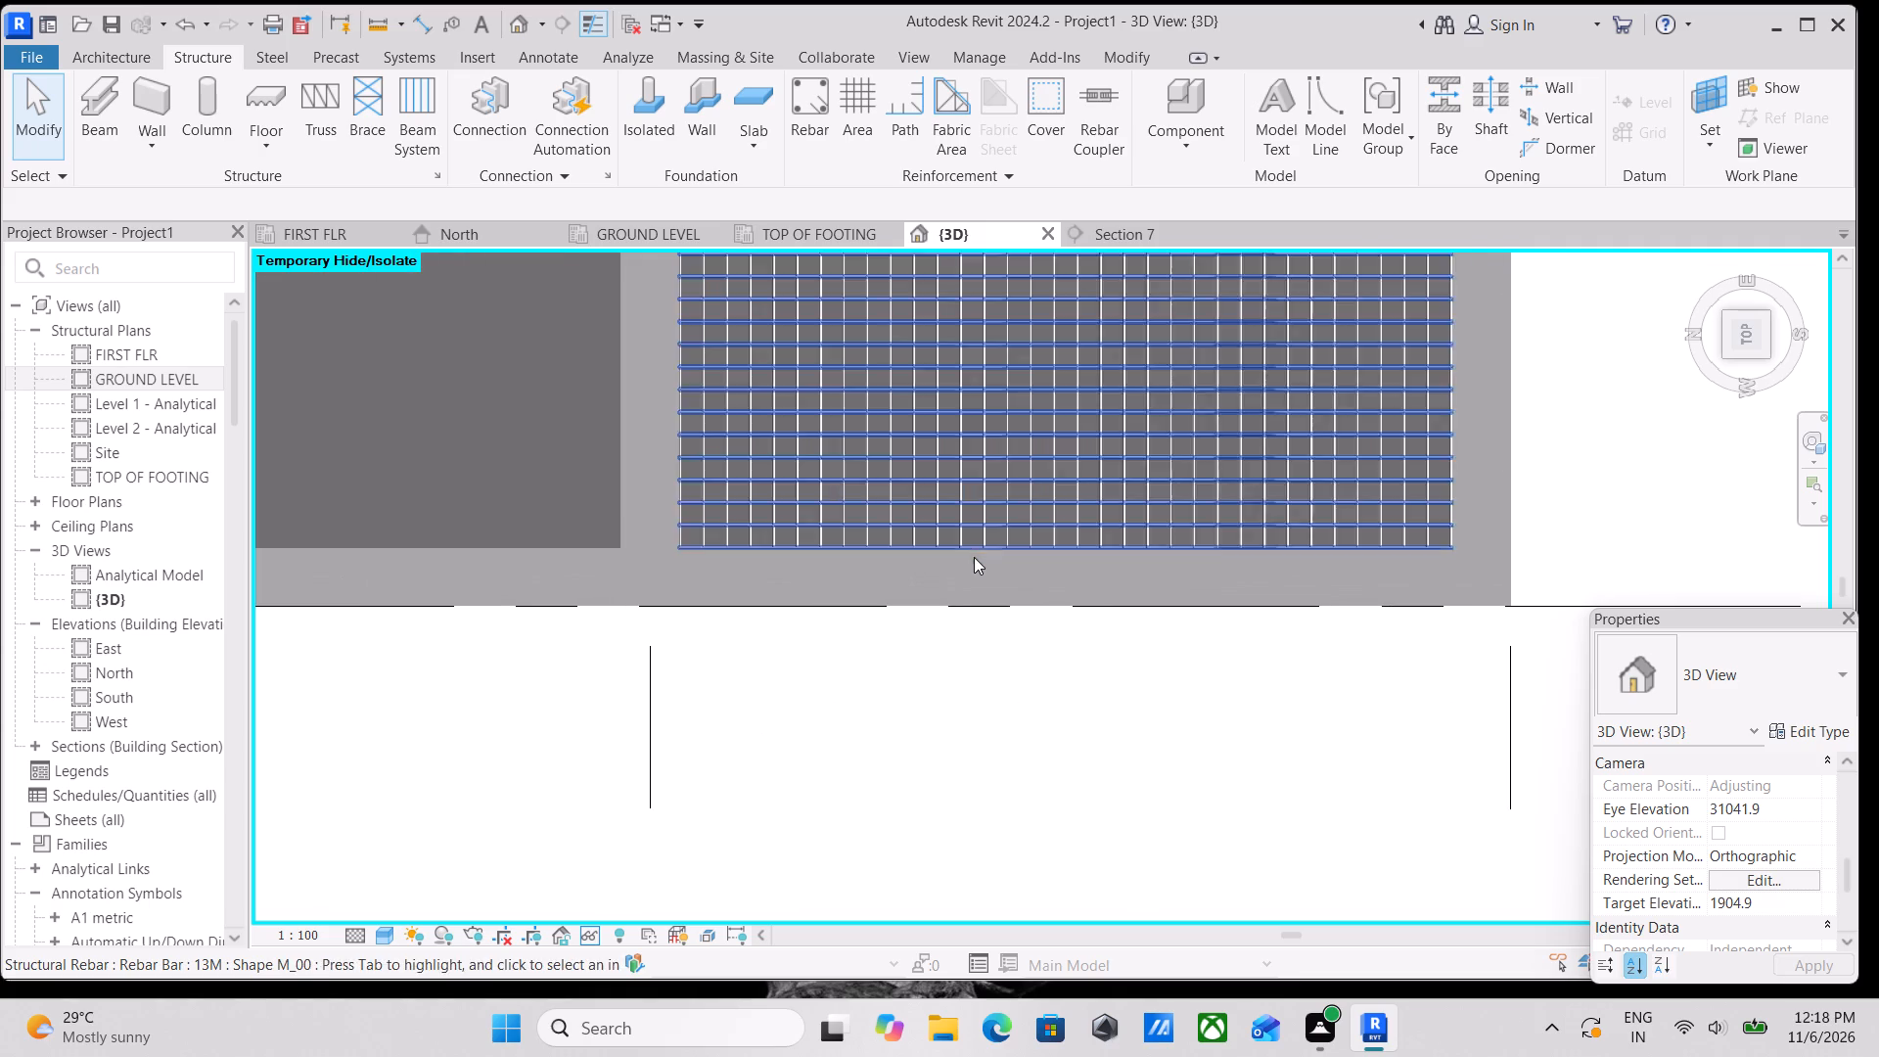
left_click(967, 544)
scroll(1036, 542, "up", 6)
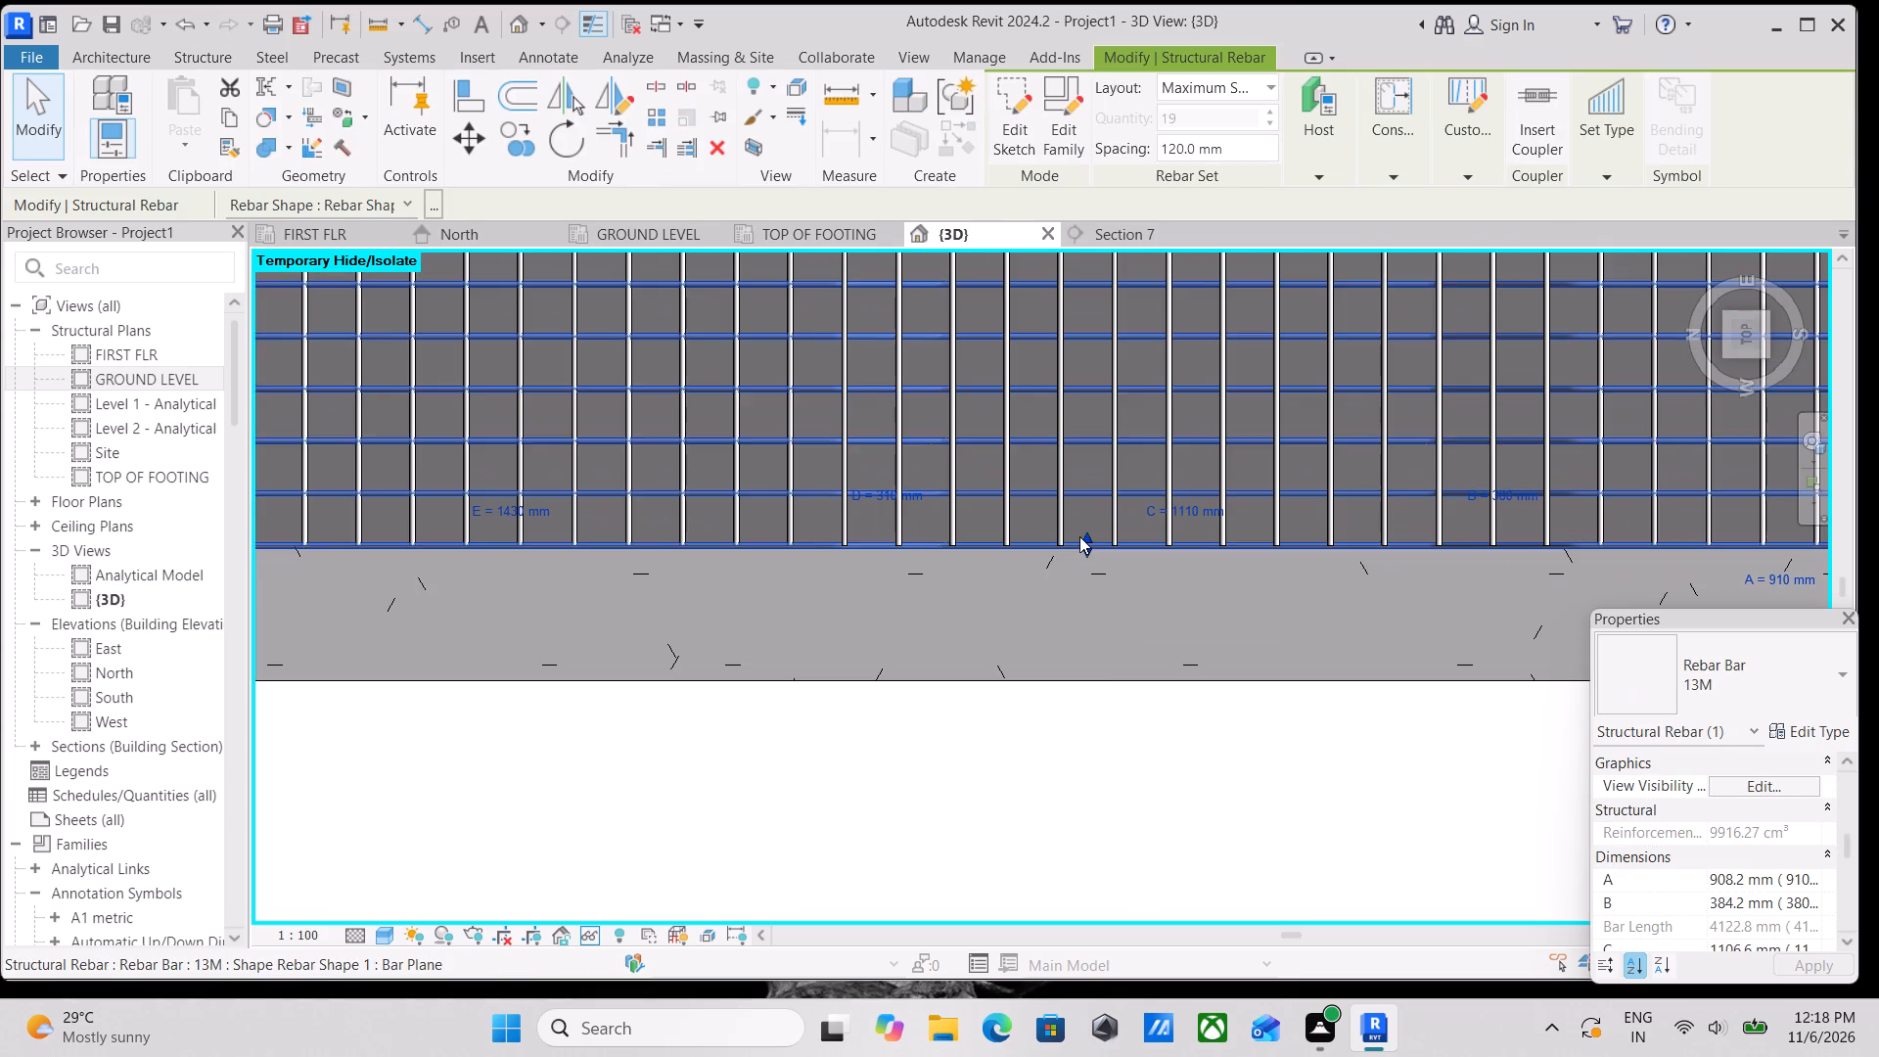
left_click_drag(1079, 535, 1080, 523)
middle_click_drag(1148, 540, 1145, 593)
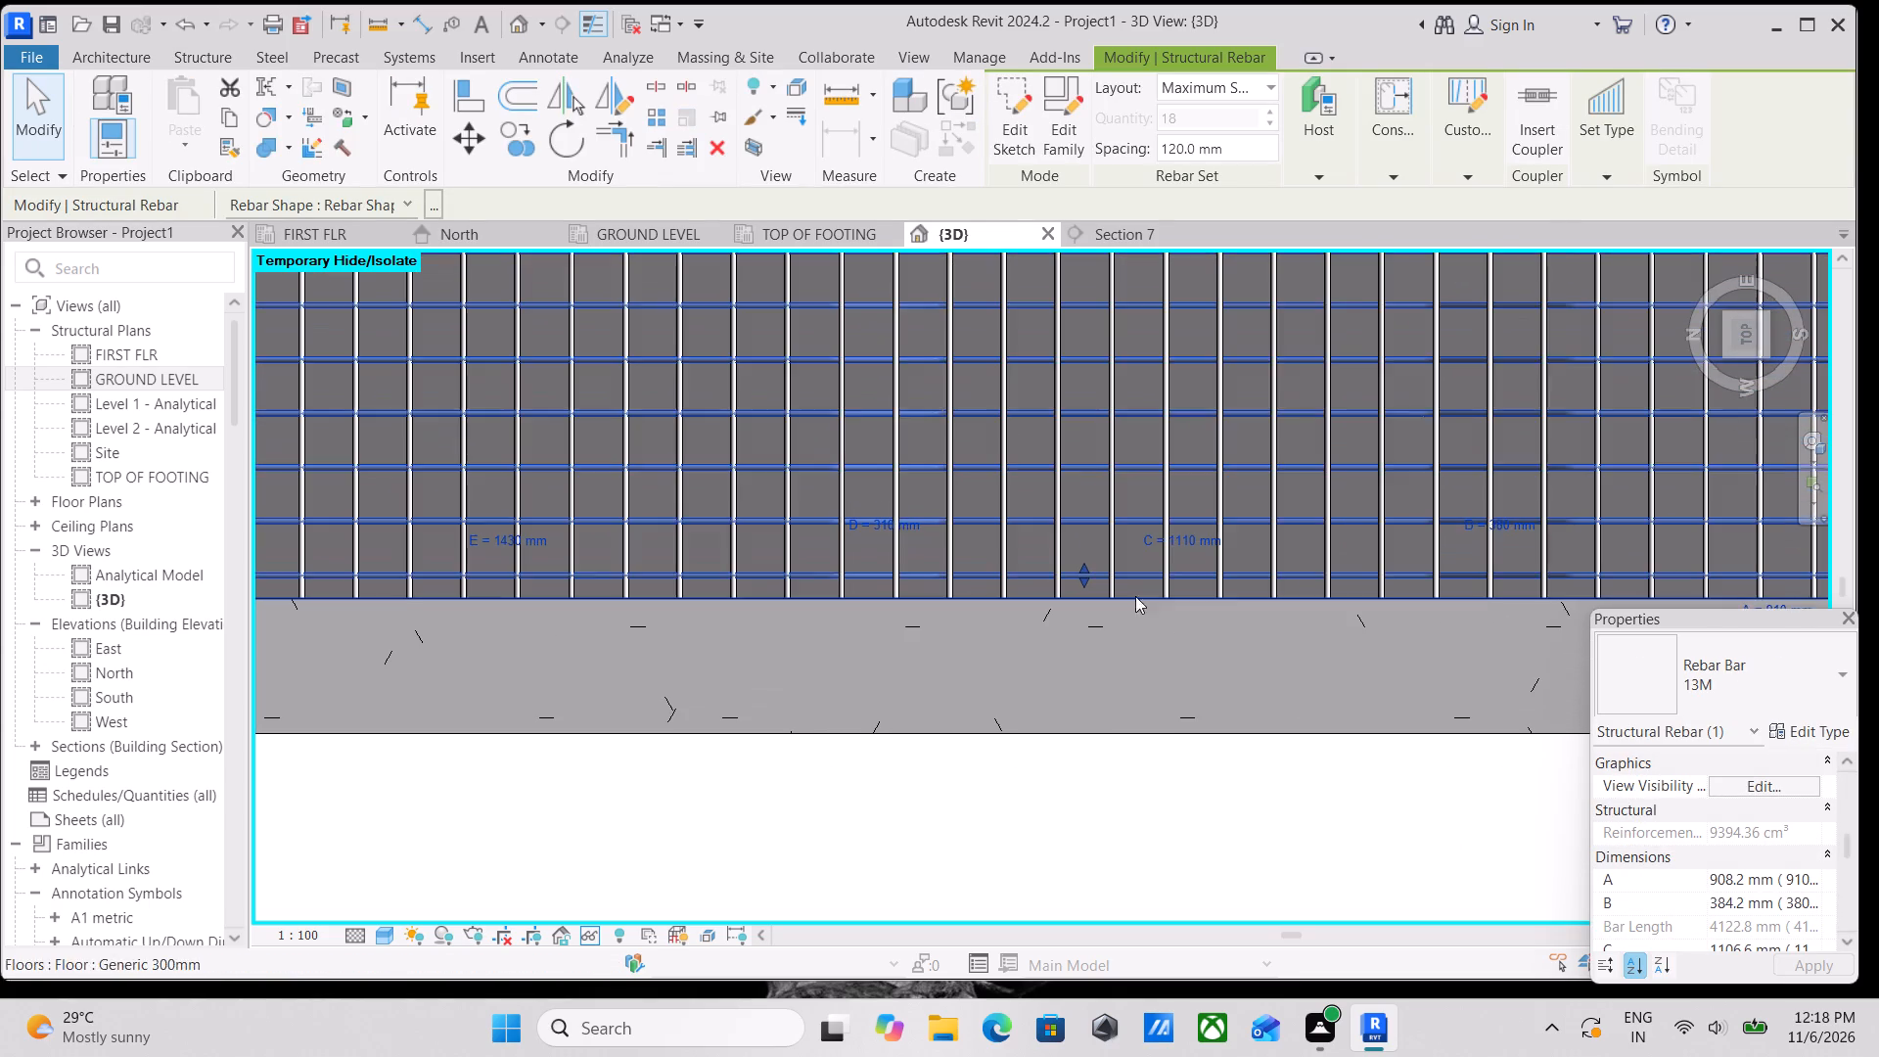
Shorten the first crosswise straight bar set at the panel's outer edge, bringing dimension B to about 2053 mm.
left_click(1060, 591)
scroll(1132, 592, "down", 4)
middle_click_drag(894, 615, 898, 642)
middle_click_drag(1039, 649, 875, 673)
scroll(1456, 663, "up", 2)
middle_click_drag(831, 664, 1227, 695)
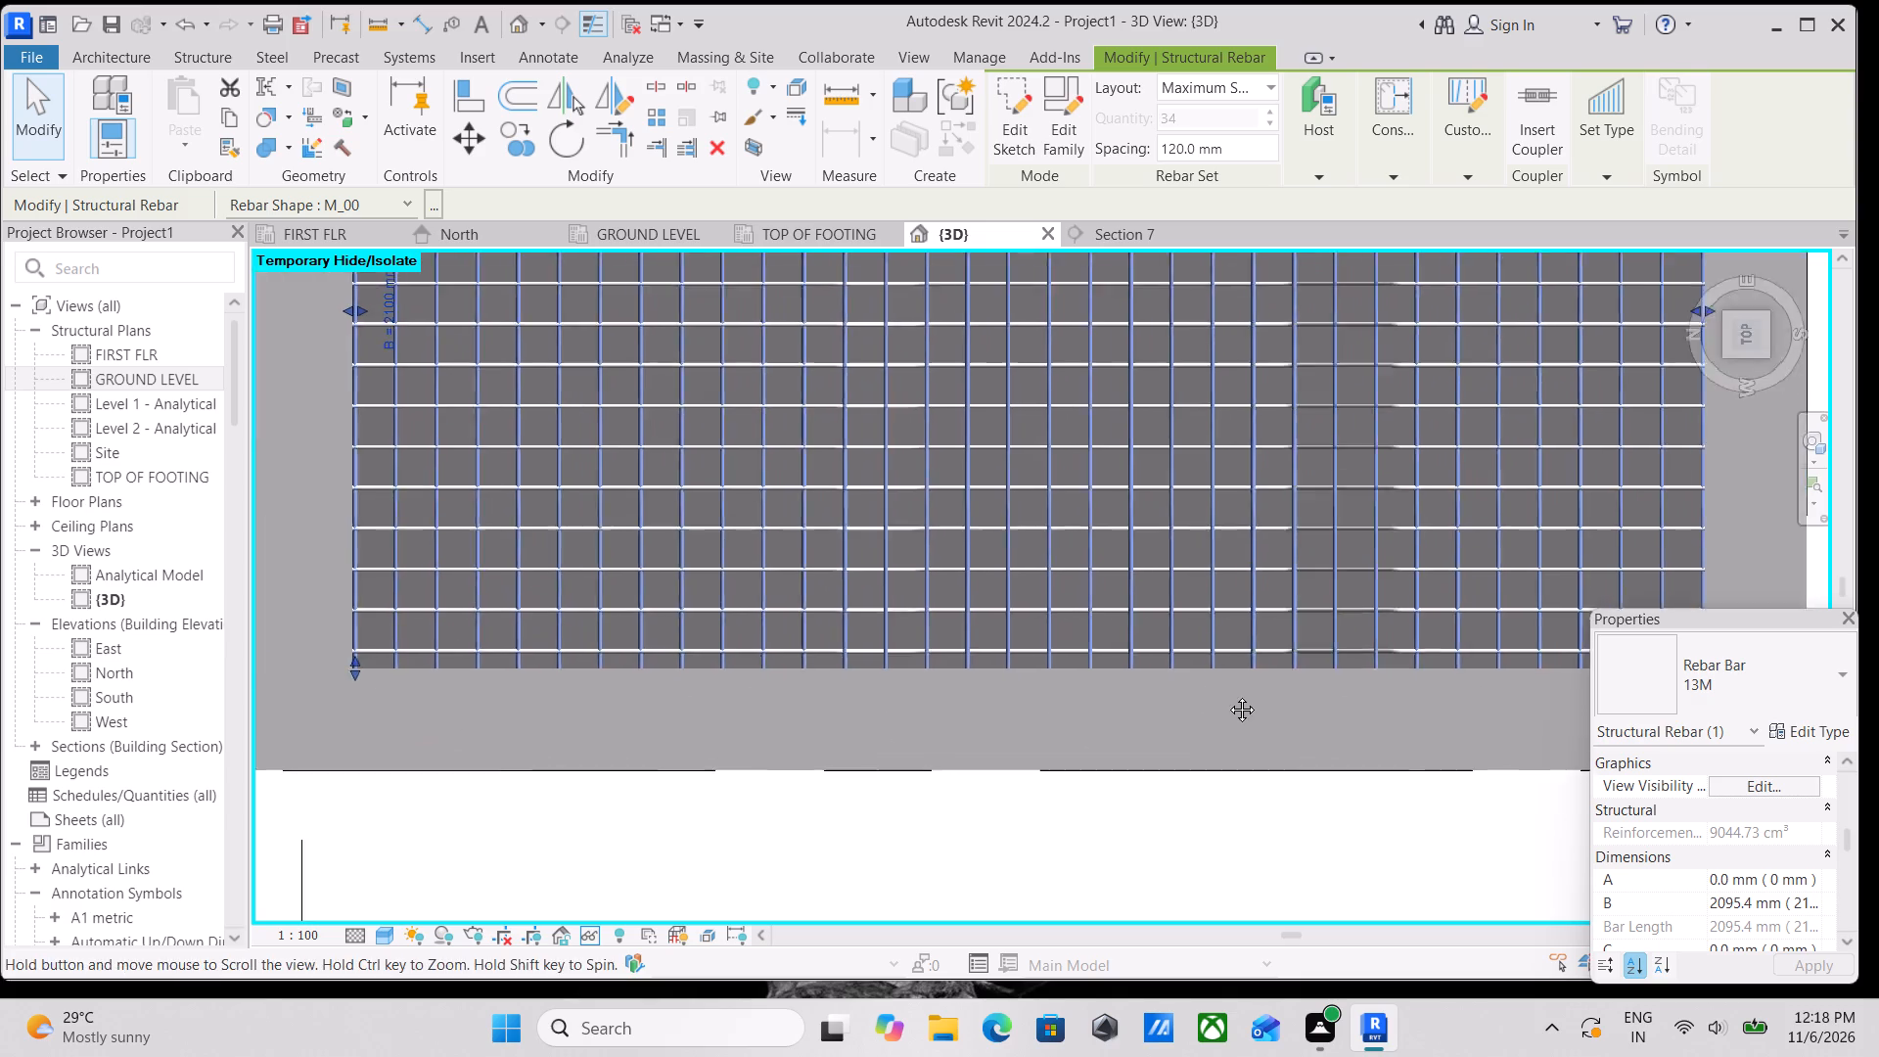
middle_click_drag(1227, 695, 1230, 695)
scroll(427, 663, "up", 3)
scroll(527, 677, "up", 2)
left_click_drag(552, 677, 552, 671)
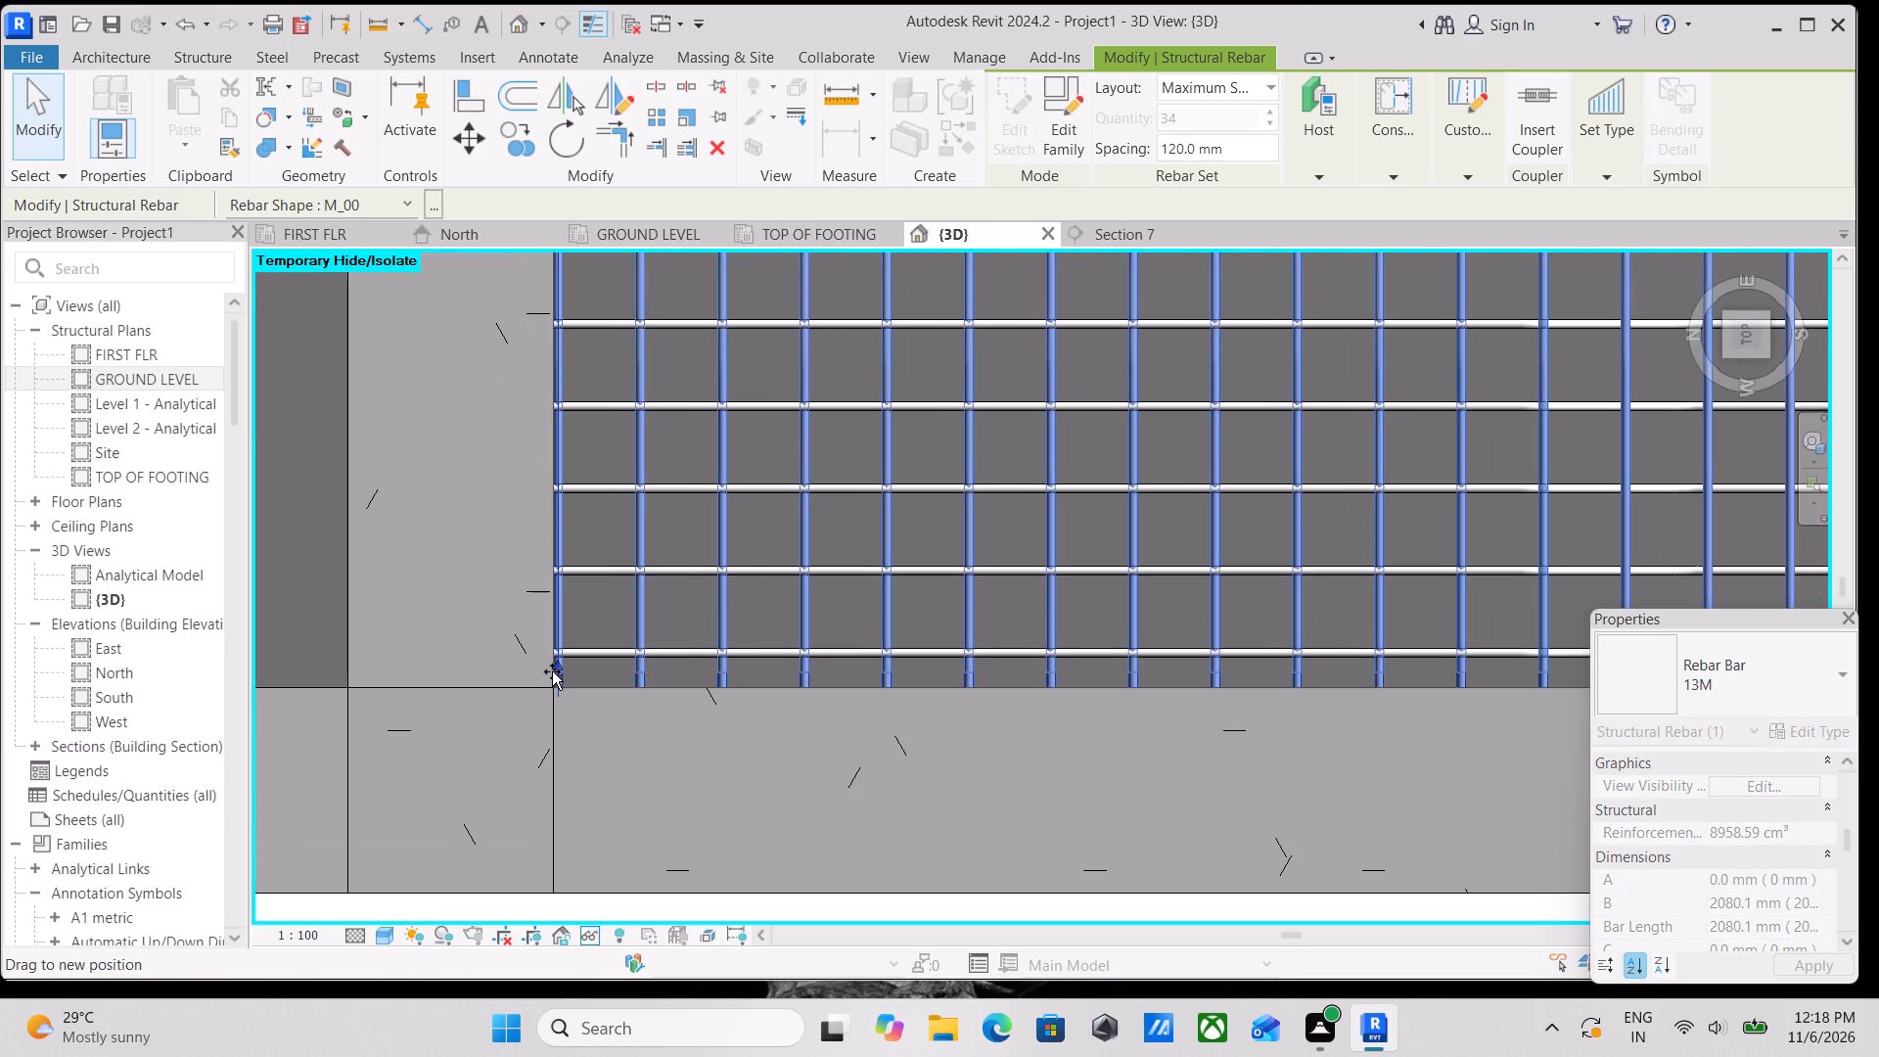
left_click_drag(552, 671, 553, 659)
scroll(660, 653, "down", 4)
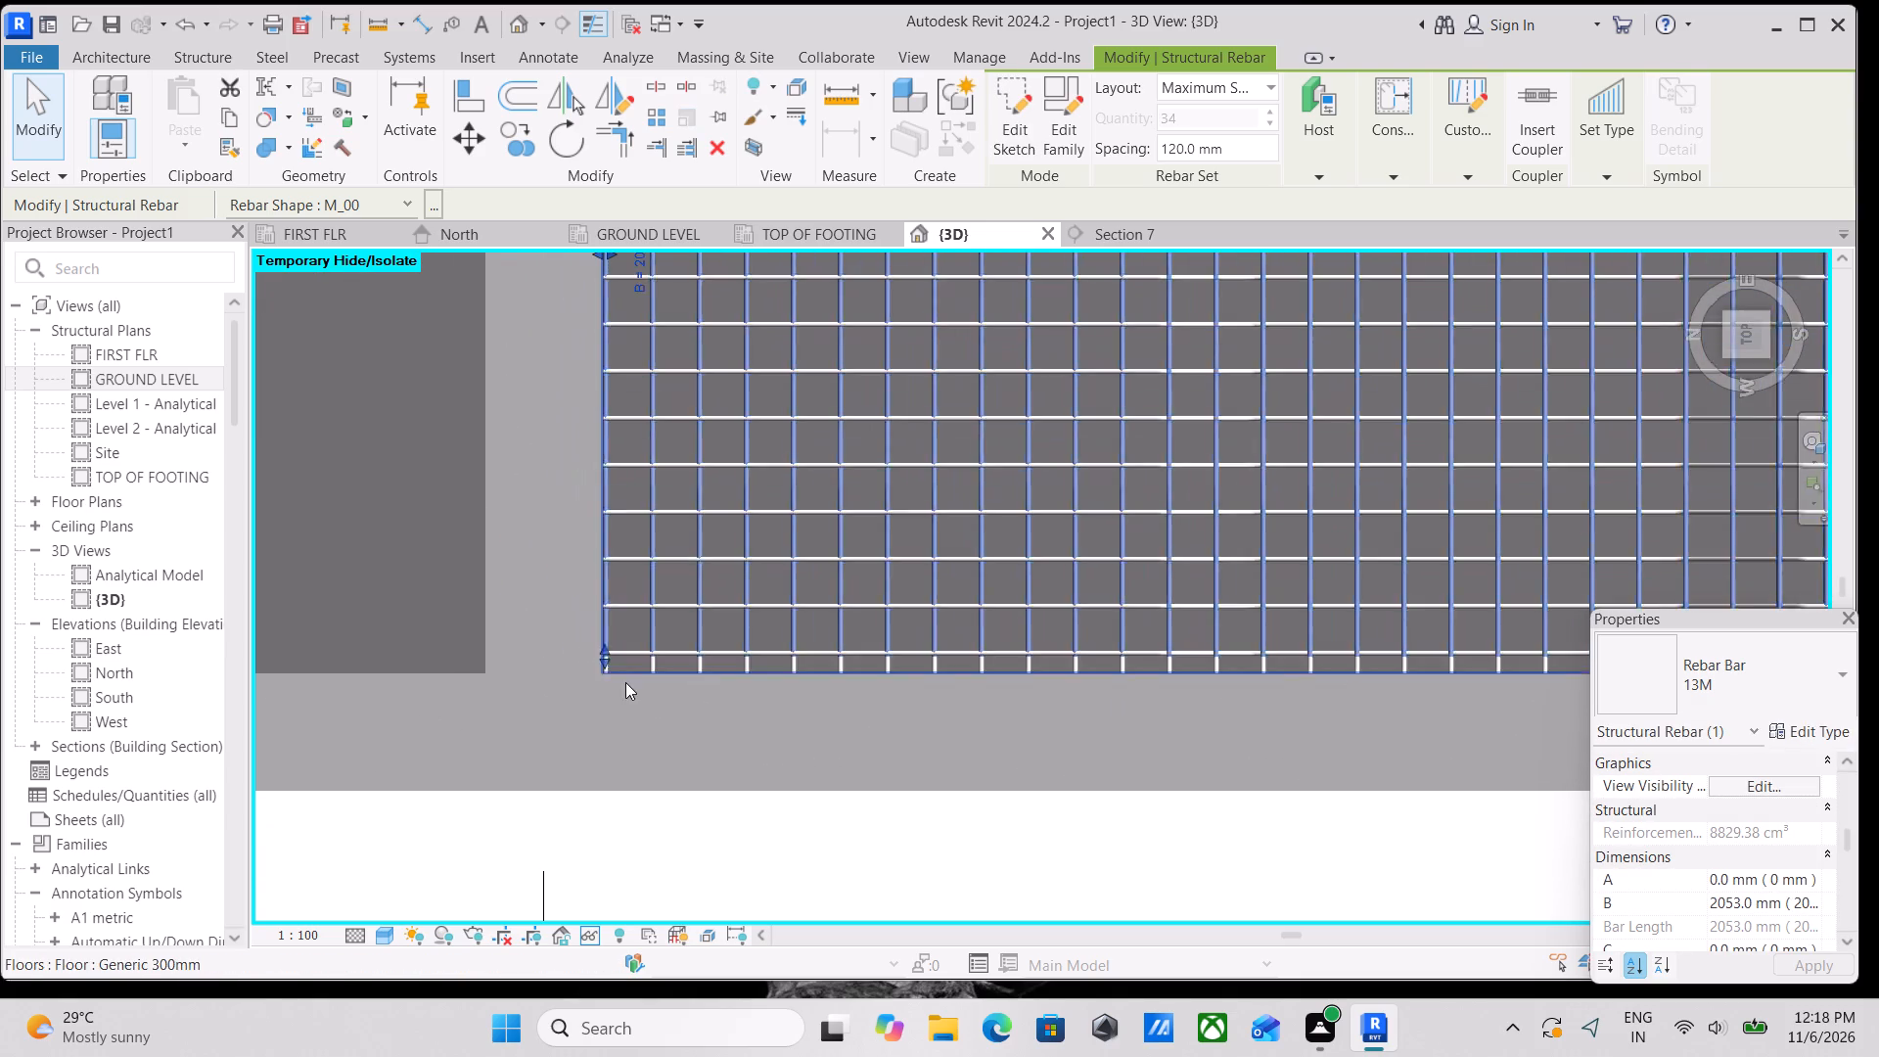
scroll(621, 682, "up", 6)
key("Escape")
Shorten the end leg A of the crosswise cranked bars at the panel's outer edge to about 450 mm.
left_click(596, 648)
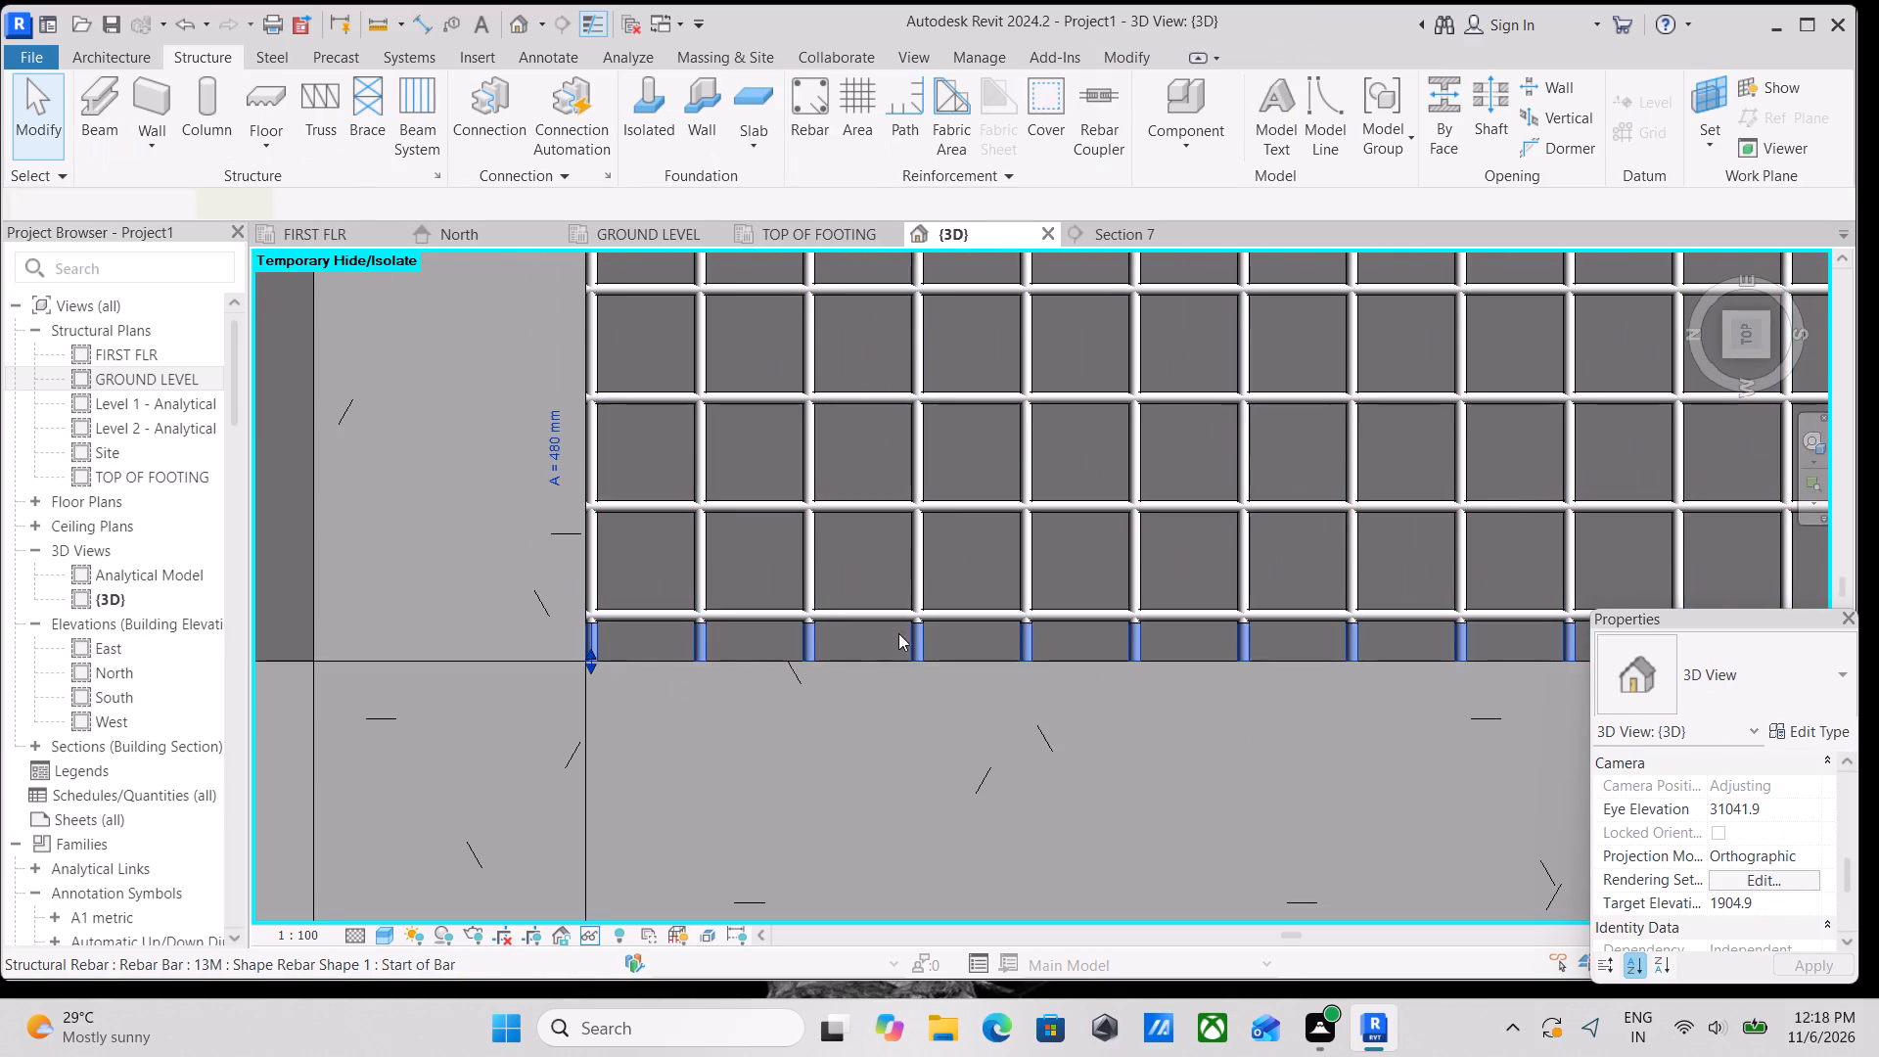
scroll(900, 632, "down", 4)
scroll(719, 647, "up", 6)
left_click_drag(727, 641, 728, 639)
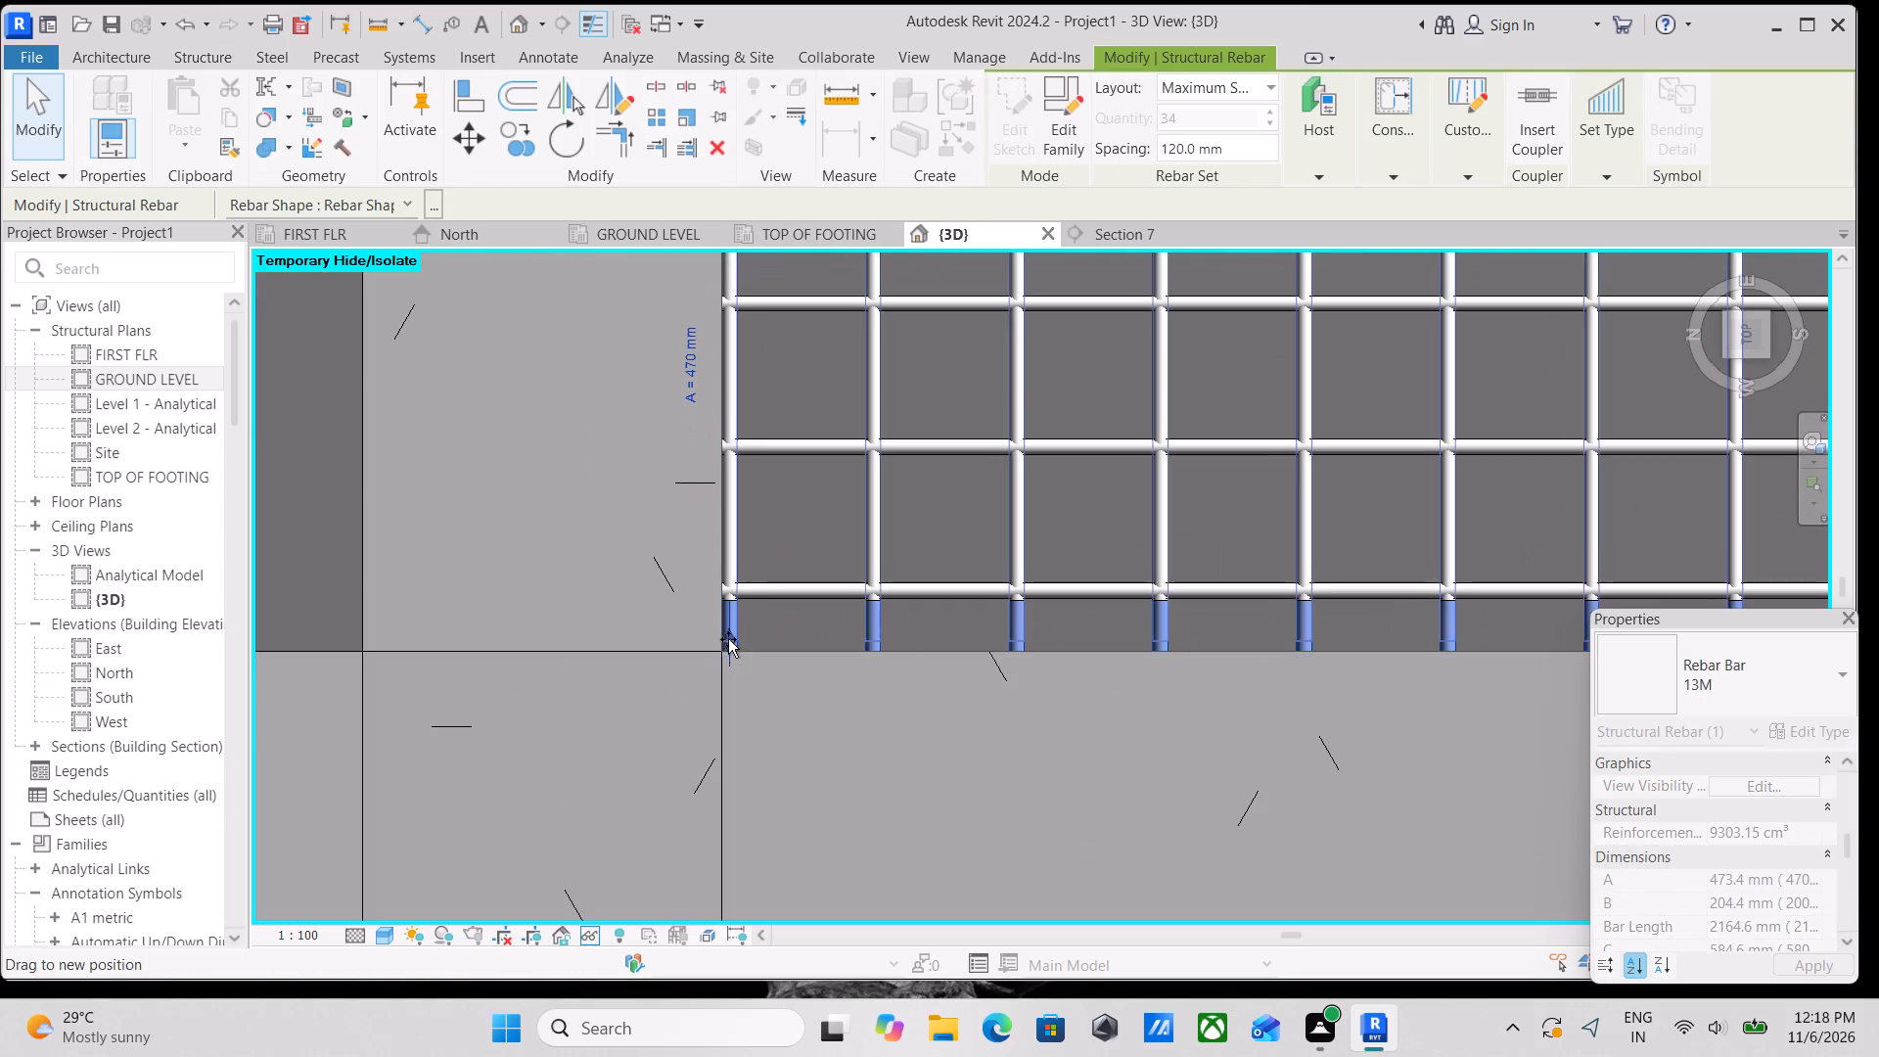
left_click_drag(728, 639, 730, 613)
scroll(731, 612, "up", 6)
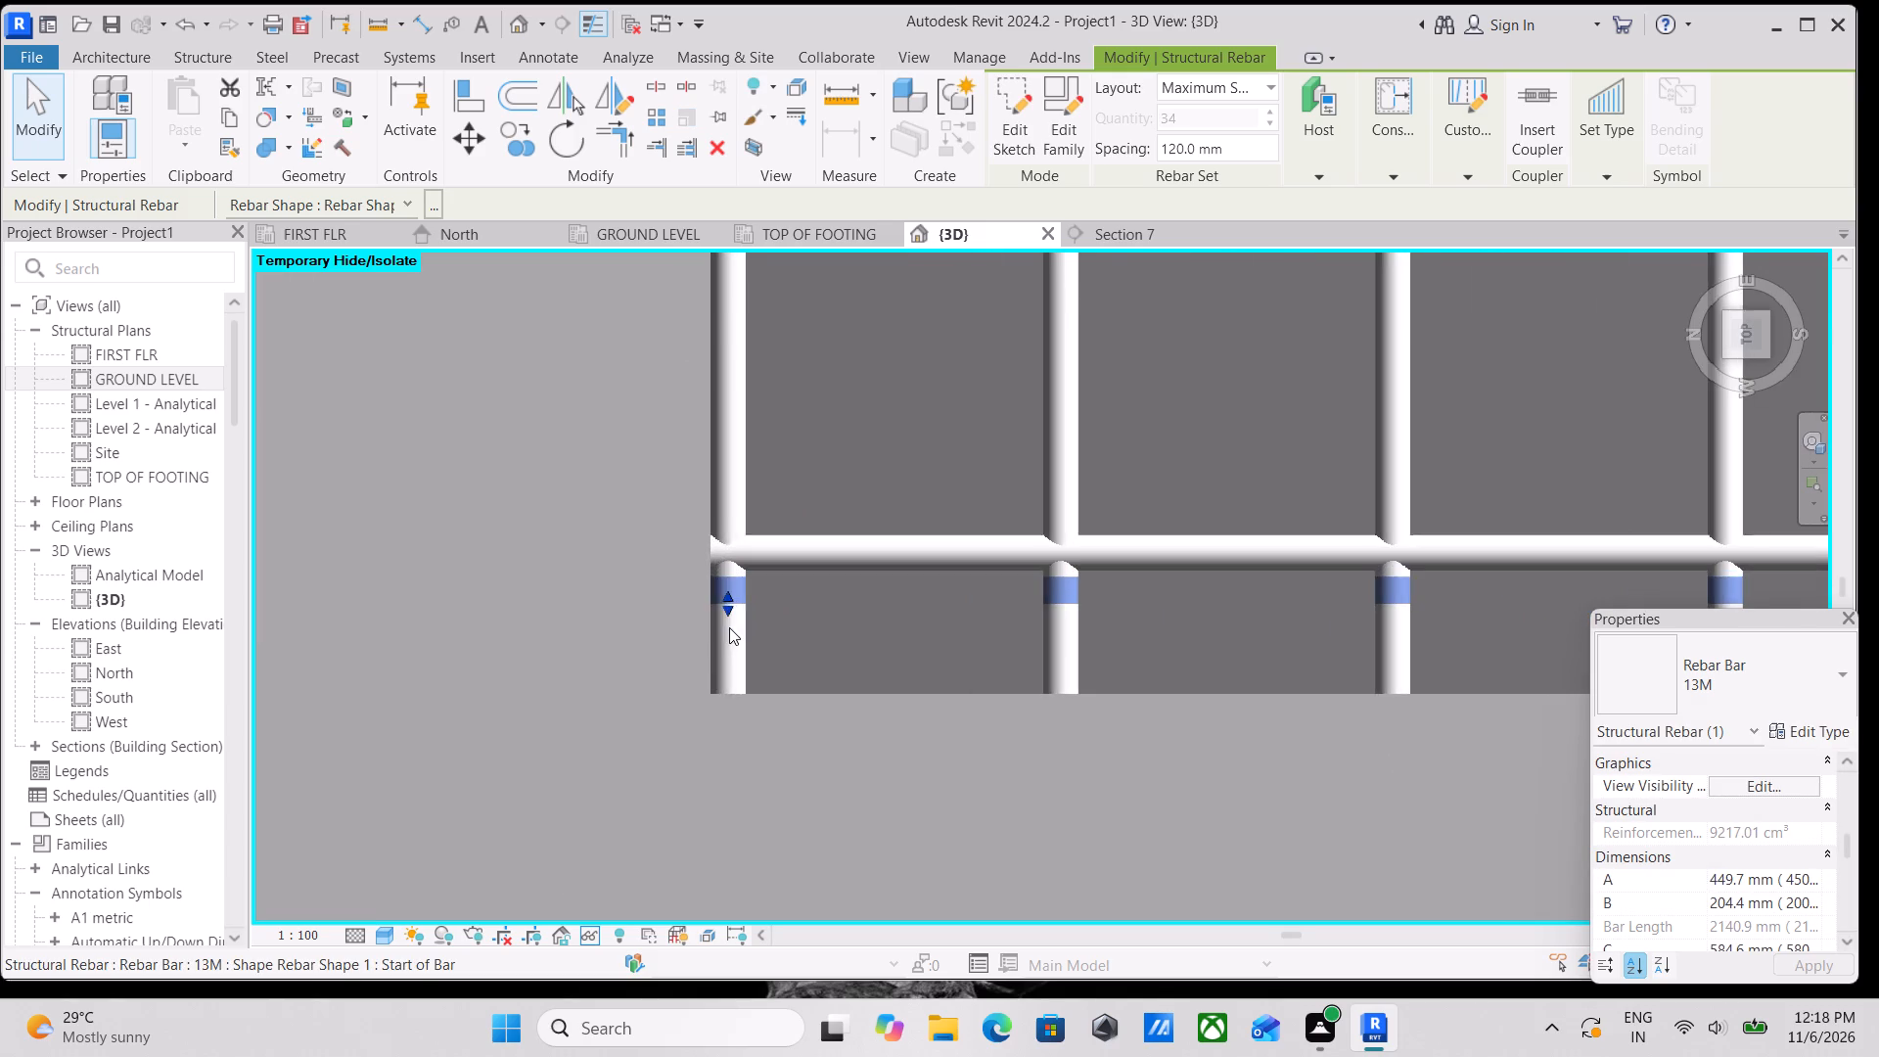
key("Escape")
Shorten the other crosswise straight bar set at the outer edge, bringing dimension B to about 2063 mm.
left_click(731, 689)
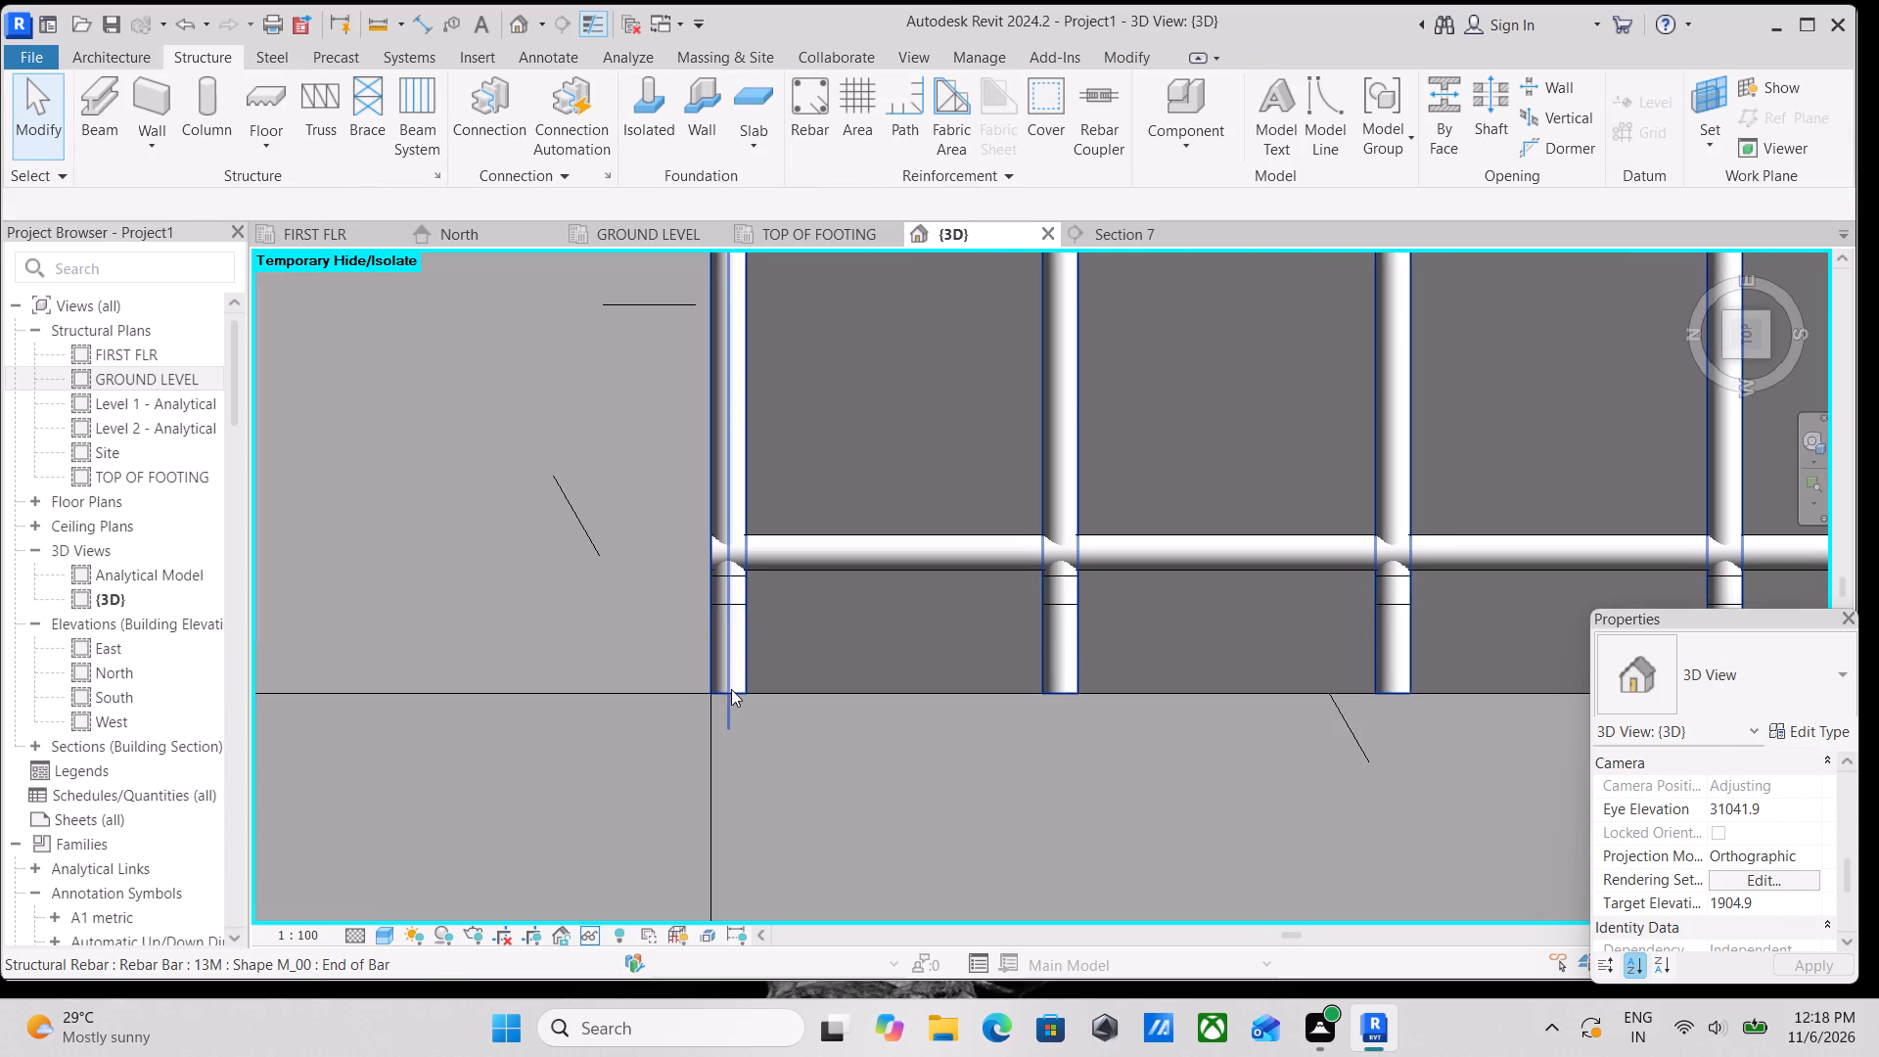
left_click_drag(725, 698, 730, 610)
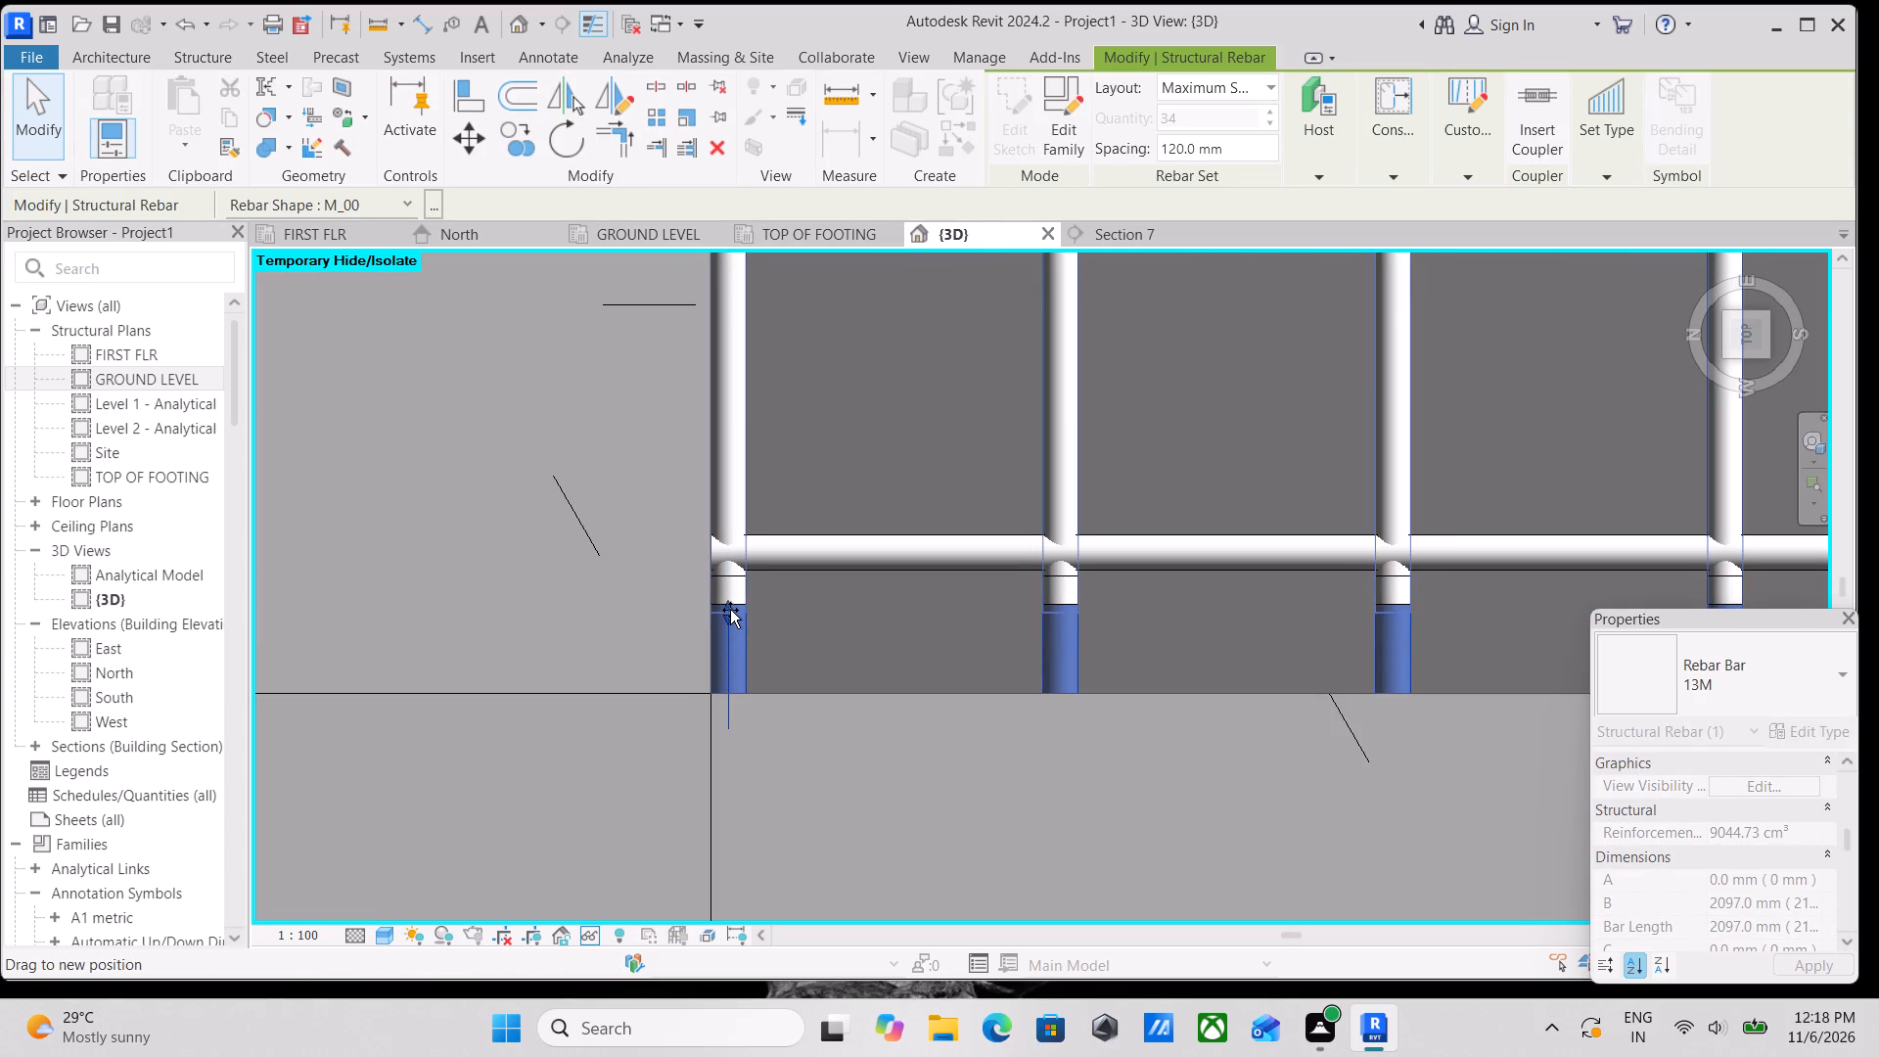
left_click_drag(730, 610, 730, 603)
left_click(821, 548)
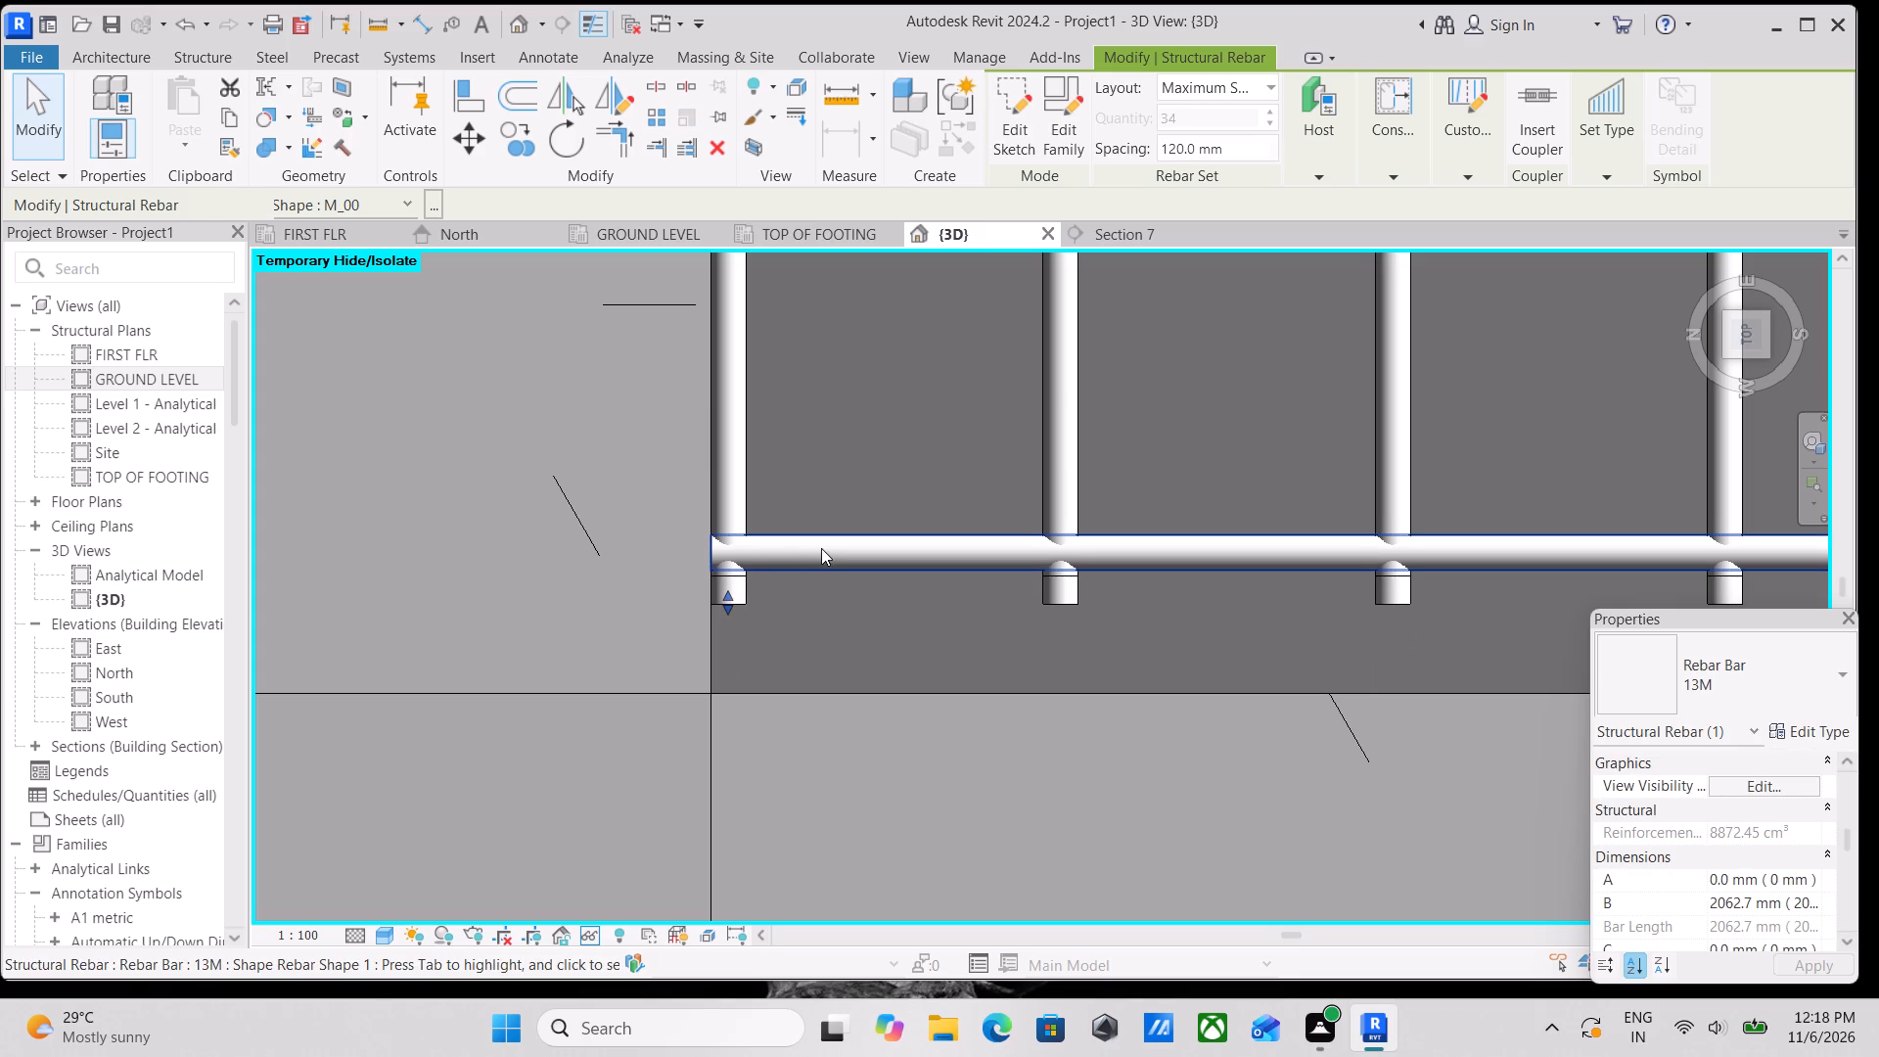
left_click(740, 600)
scroll(823, 635, "down", 2)
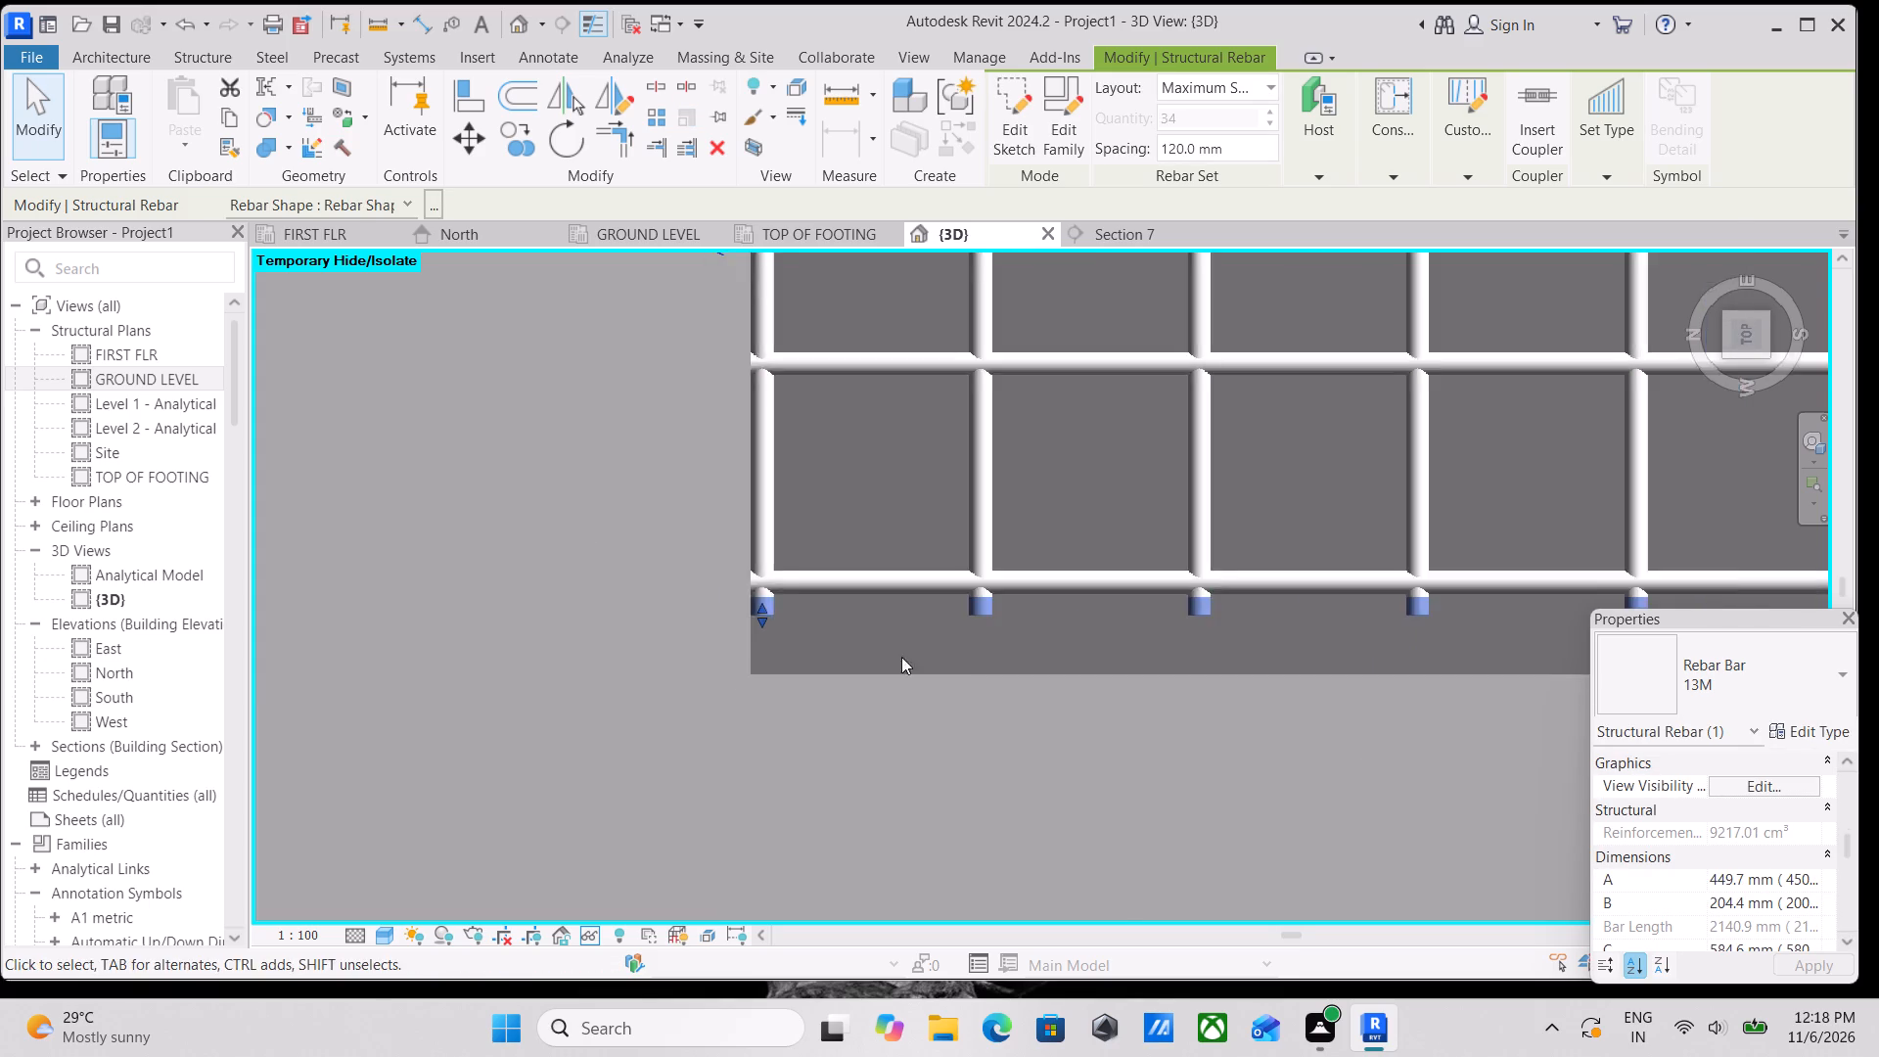
scroll(901, 657, "down", 2)
middle_click_drag(985, 652, 519, 754)
scroll(945, 652, "down", 5)
key("Escape")
Examine the bar ends along the reinforced panel's other edges and corners from above and from tilted angles.
middle_click_drag(1144, 646, 628, 699)
scroll(846, 662, "down", 5)
middle_click_drag(1105, 666, 534, 703)
scroll(1242, 610, "down", 1)
middle_click_drag(1235, 614, 1002, 661)
scroll(1209, 716, "up", 1)
middle_click_drag(1135, 699, 1198, 961)
scroll(1185, 630, "down", 1)
middle_click_drag(1185, 632, 1266, 872)
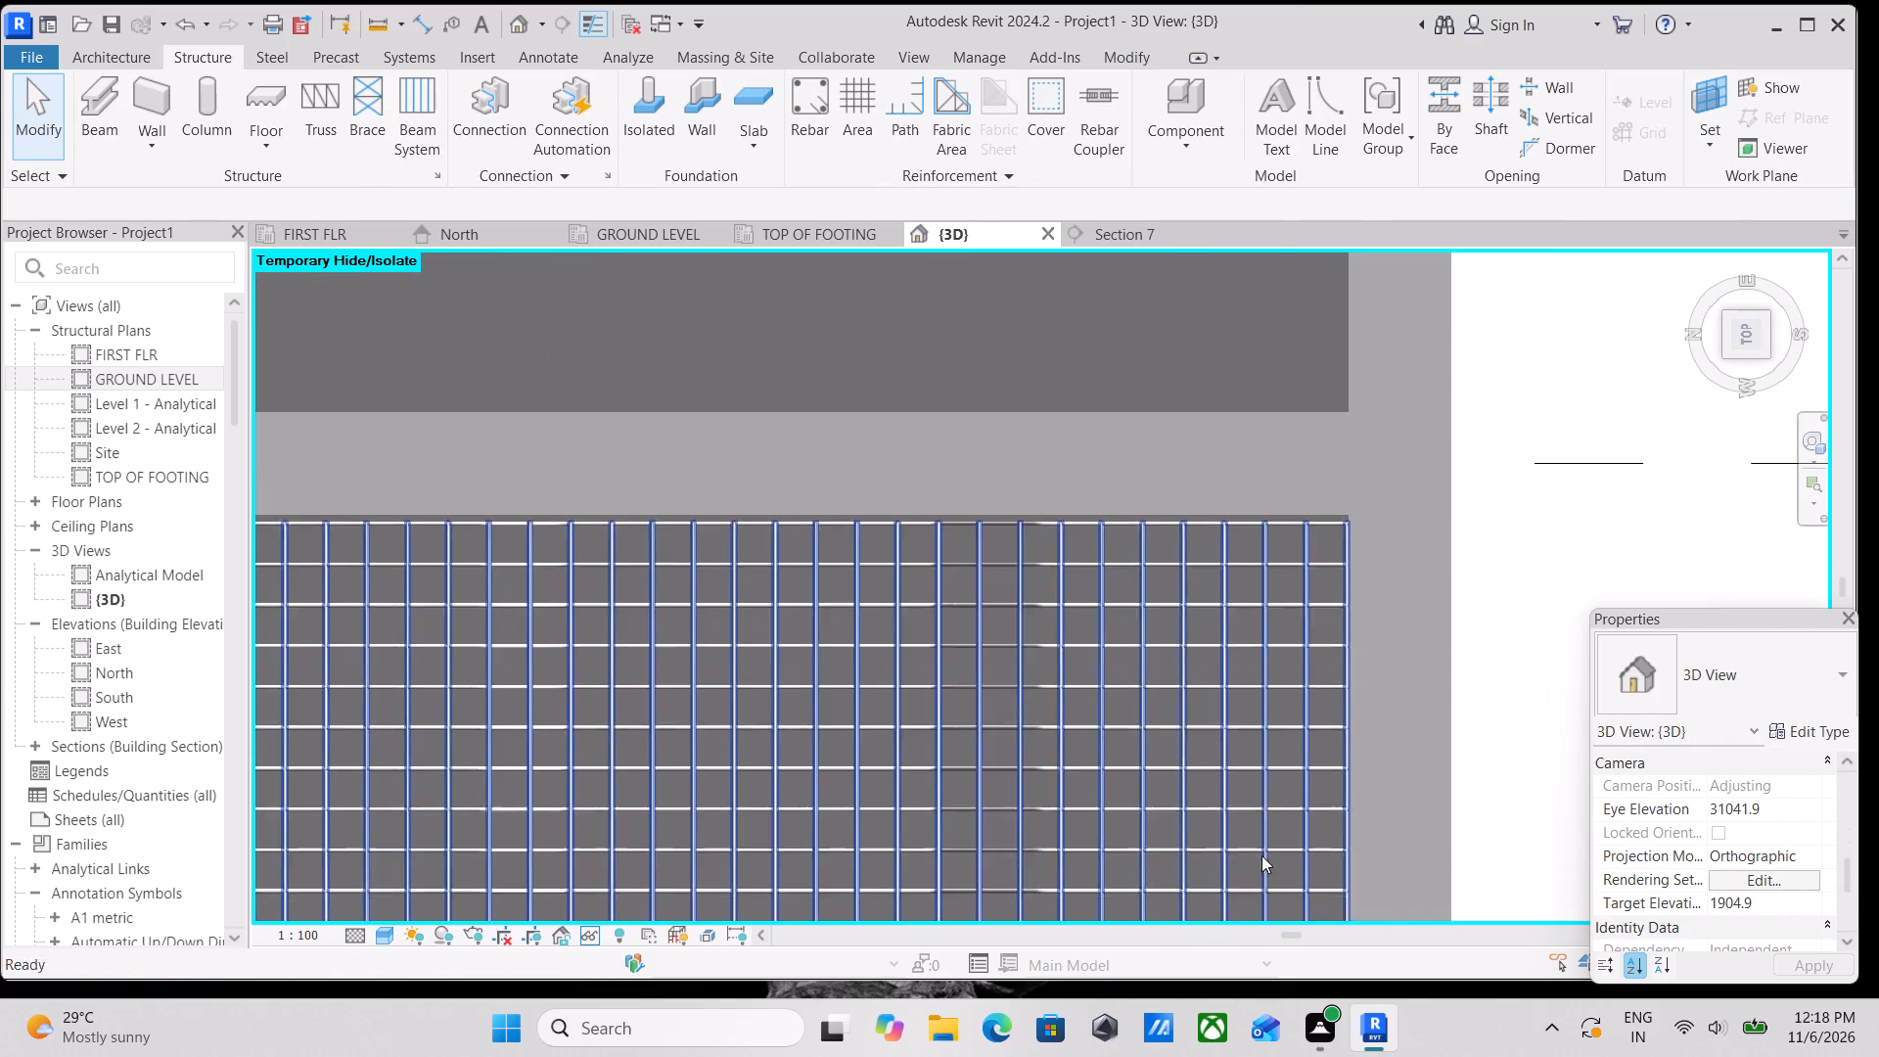
scroll(969, 698, "up", 2)
middle_click_drag(970, 662, 888, 772)
scroll(1508, 606, "up", 7)
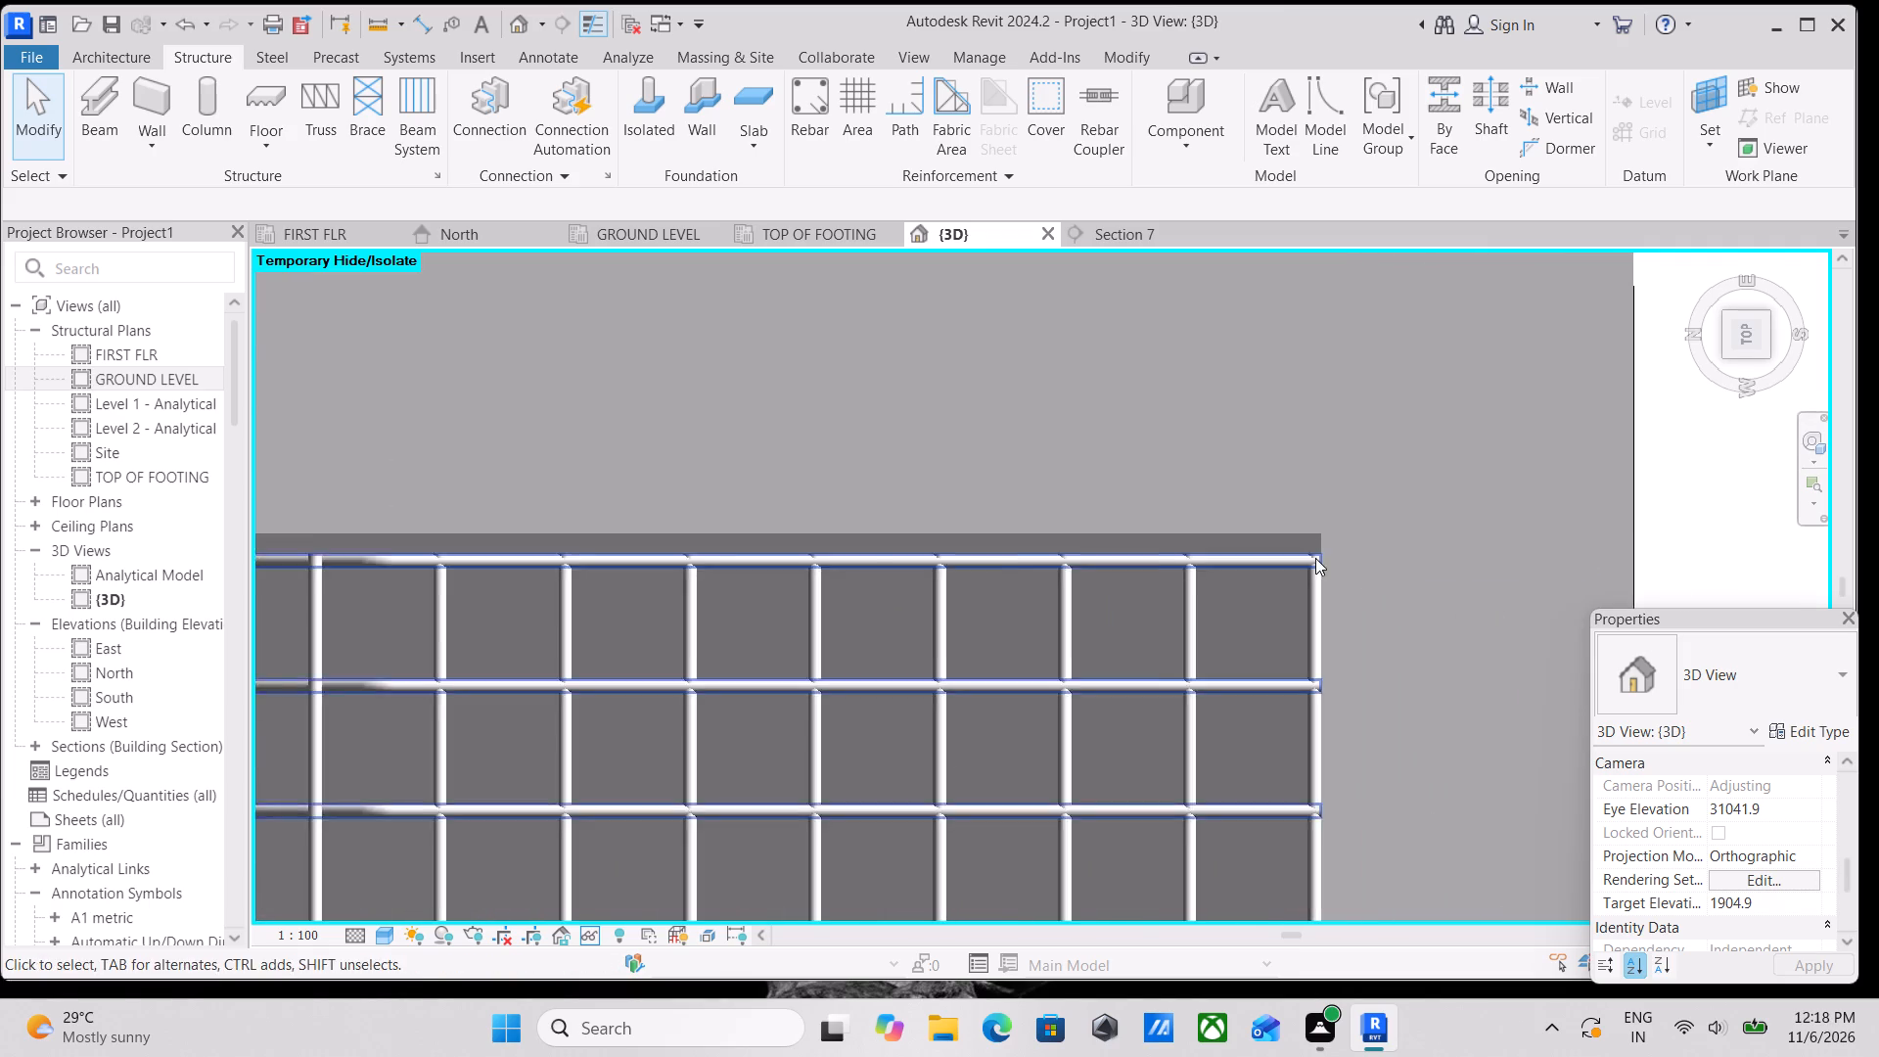
scroll(1315, 558, "up", 2)
scroll(736, 701, "down", 3)
middle_click_drag(736, 701, 1435, 619)
scroll(908, 722, "down", 14)
middle_click_drag(901, 765, 1291, 483)
middle_click_drag(1044, 641, 1350, 565)
scroll(1350, 565, "up", 1)
scroll(1299, 591, "down", 5)
middle_click_drag(1381, 605, 1368, 657)
middle_click_drag(1284, 603, 1220, 525, "shift")
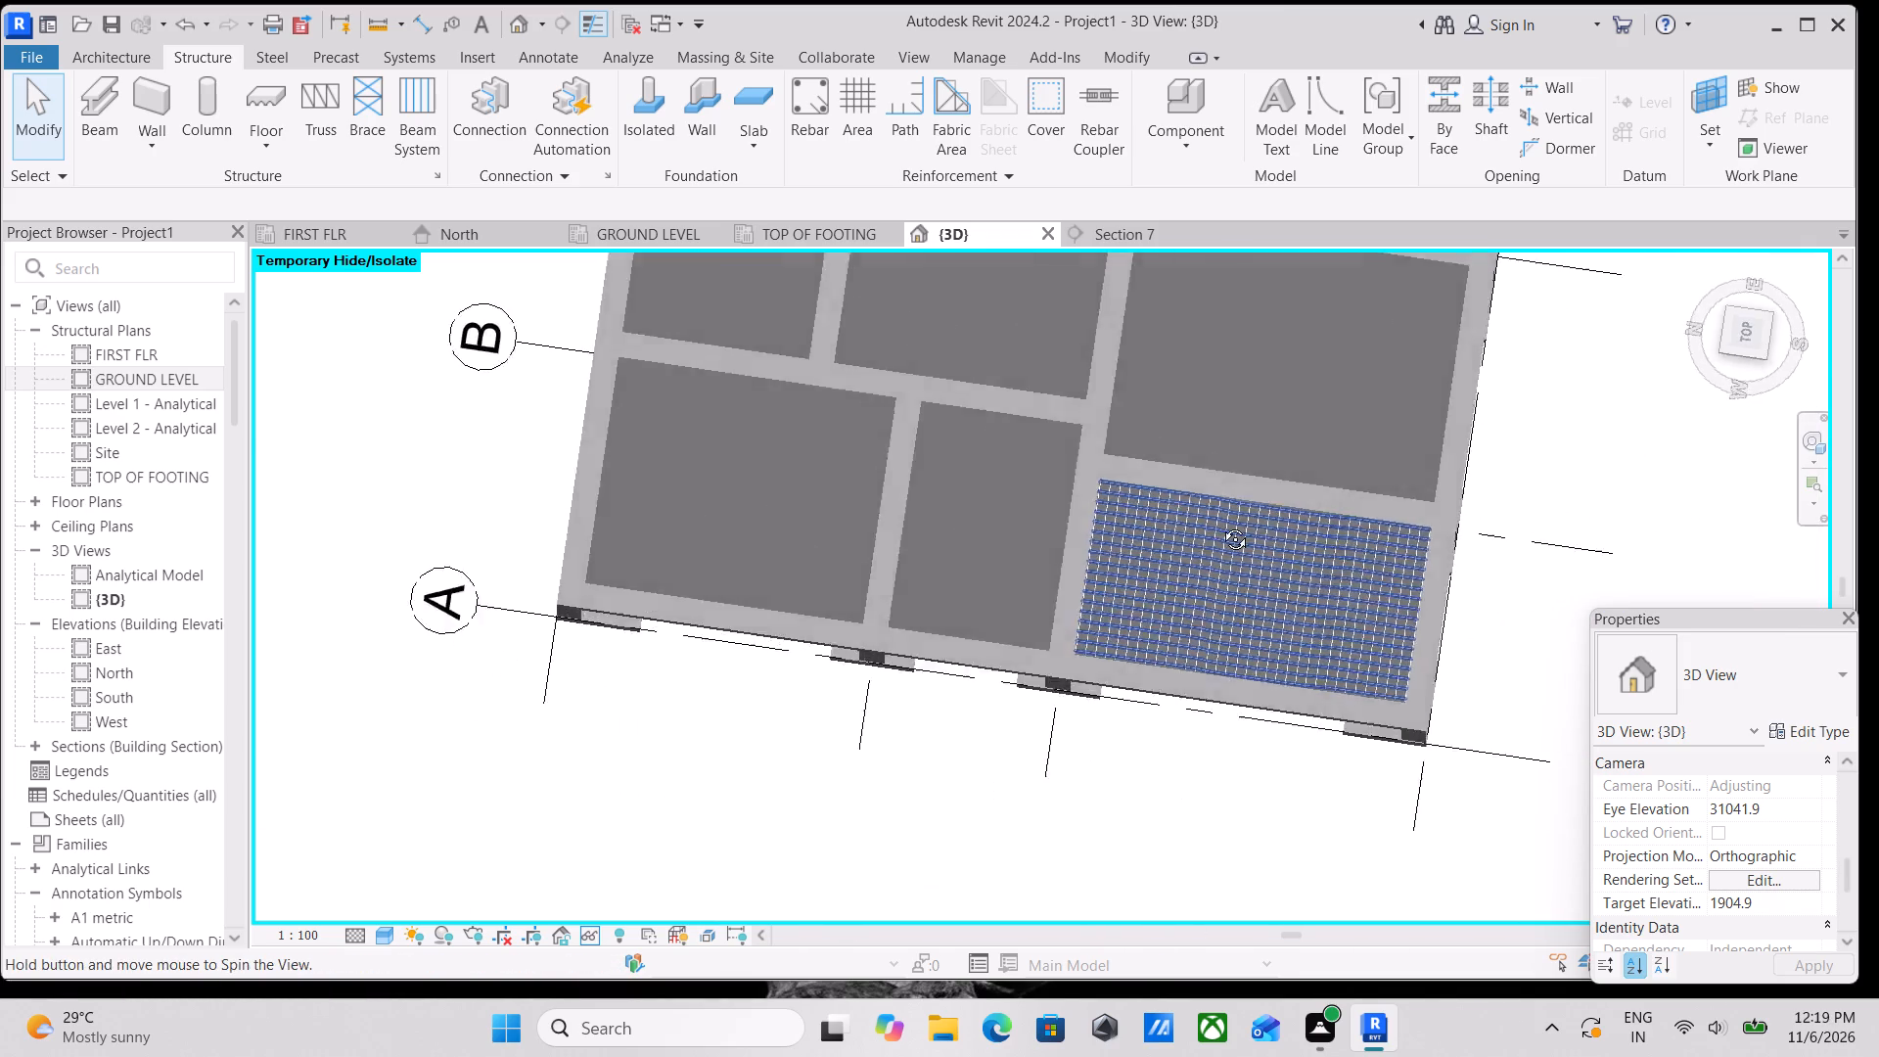
middle_click_drag(1220, 525, 1210, 510, "shift")
middle_click_drag(1077, 542, 769, 431, "shift")
middle_click_drag(827, 639, 910, 1056)
middle_click_drag(895, 687, 986, 1056)
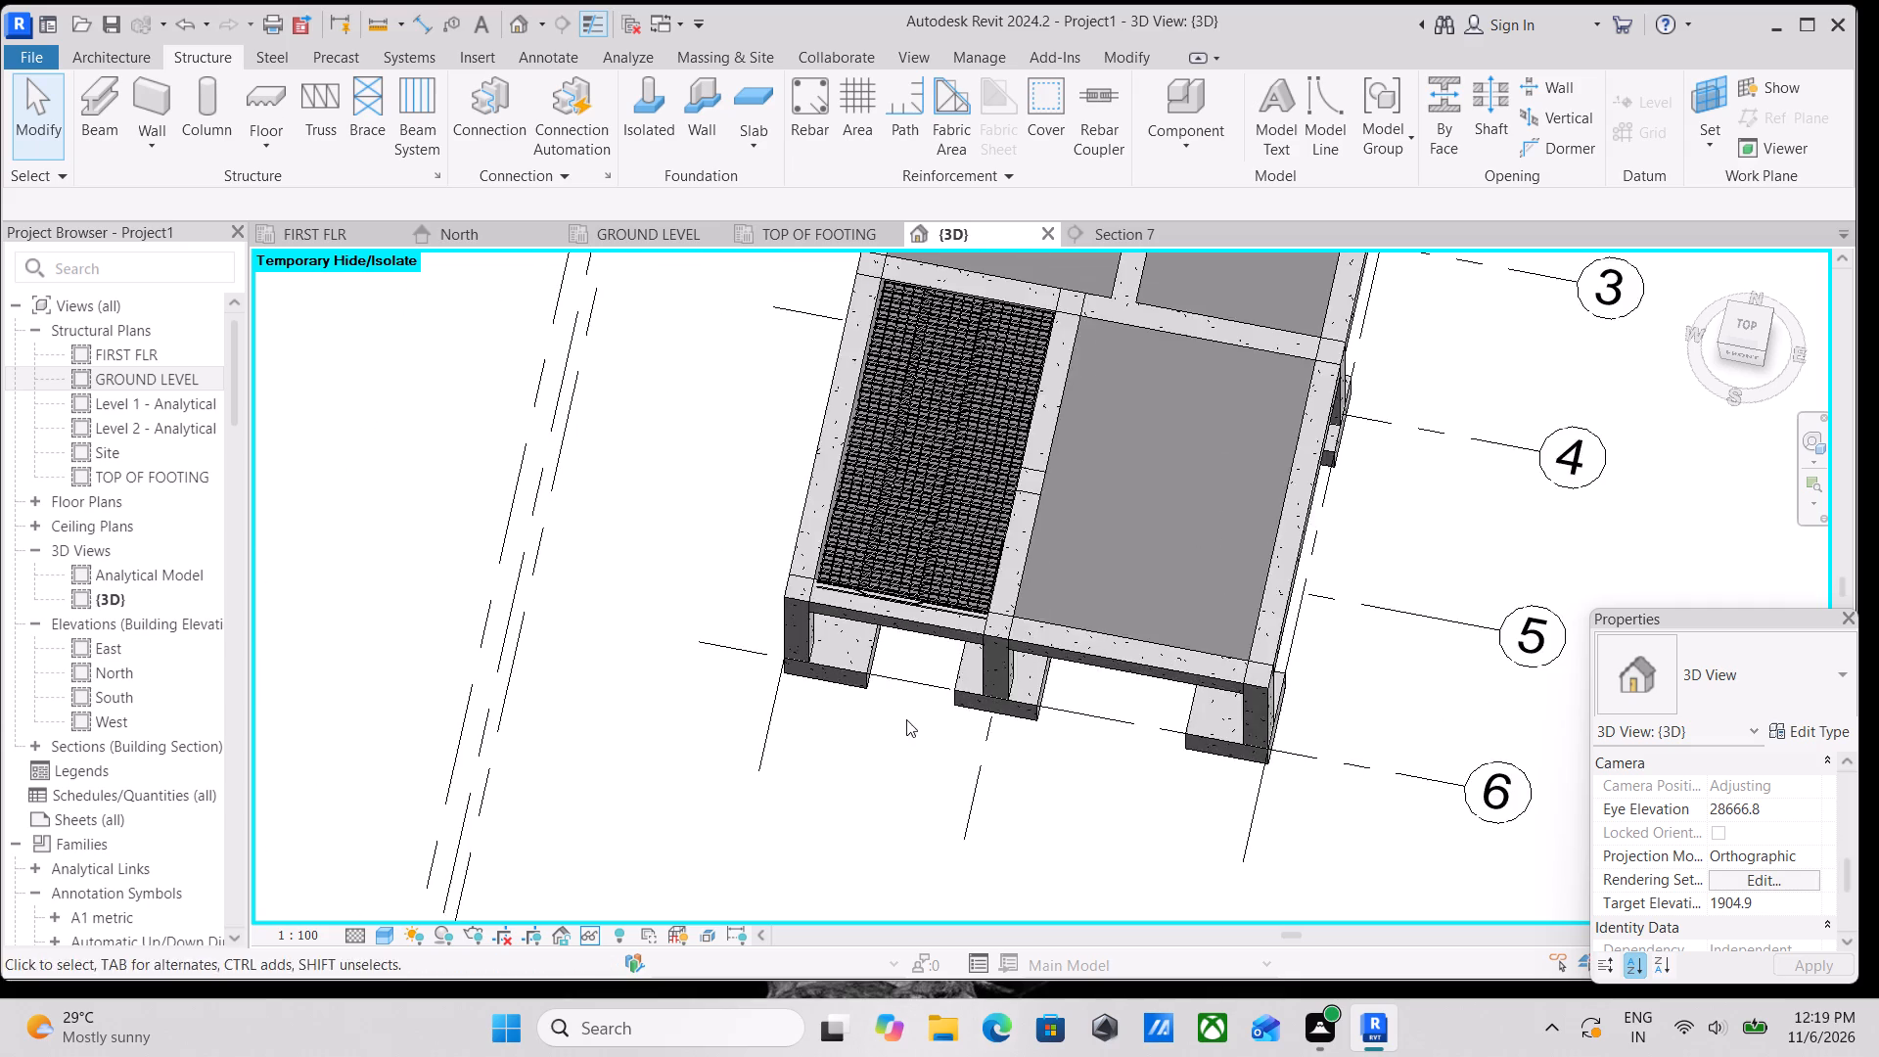
middle_click_drag(912, 774, 953, 926)
scroll(892, 641, "up", 4)
middle_click_drag(918, 658, 921, 827)
scroll(919, 553, "up", 3)
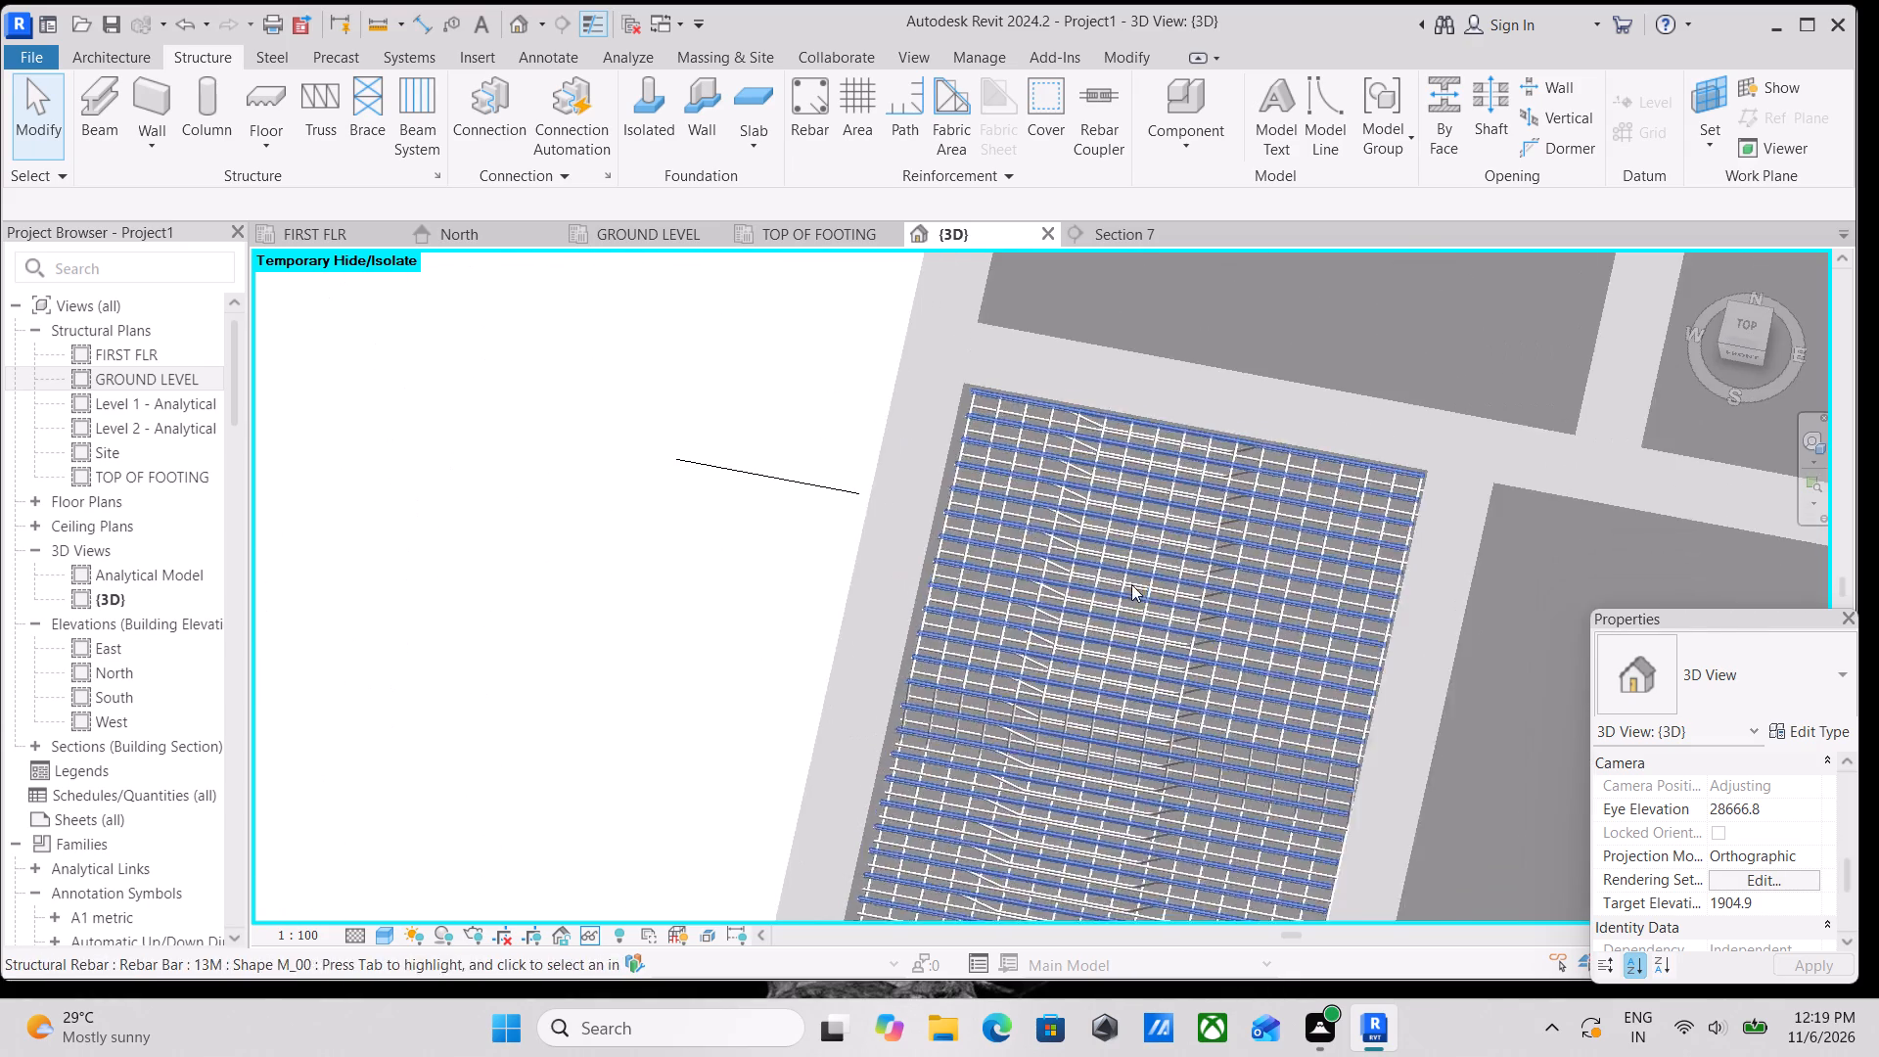
scroll(1139, 579, "up", 1)
middle_click_drag(1136, 585, 1011, 865)
scroll(851, 632, "up", 13)
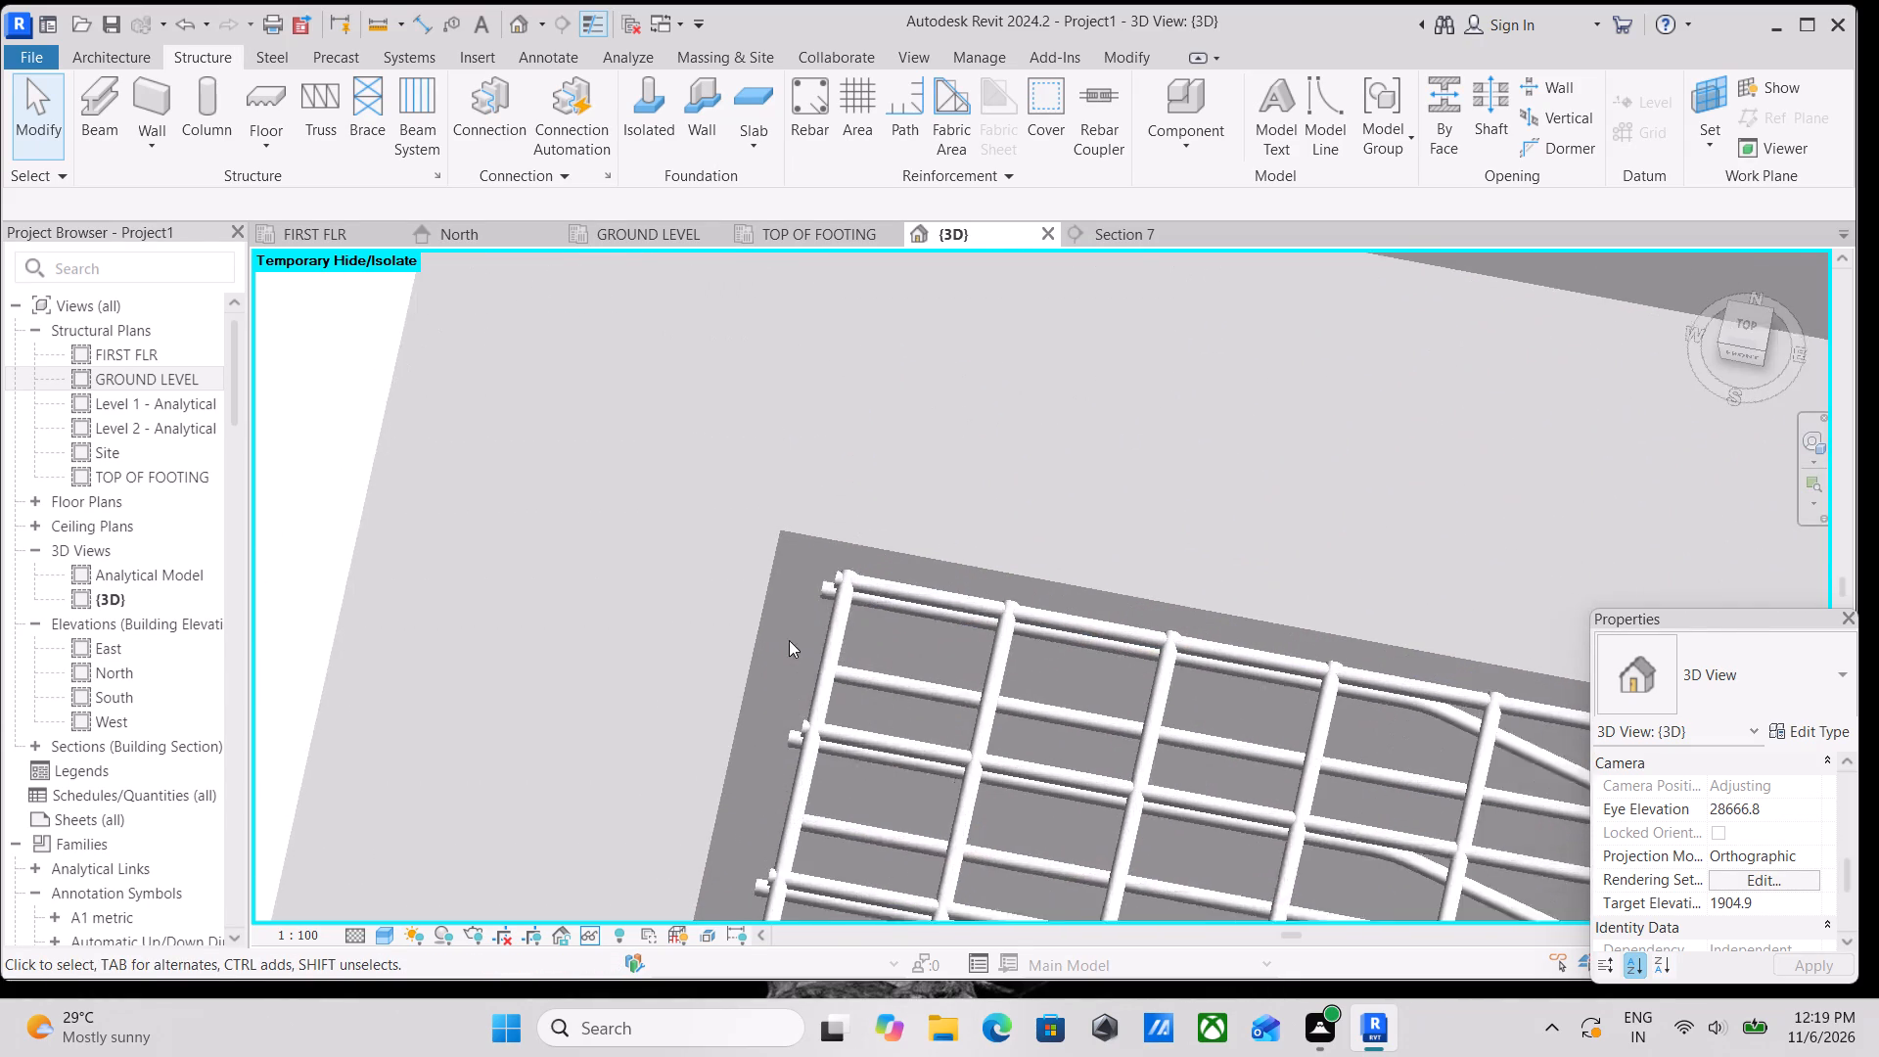
scroll(789, 640, "up", 1)
scroll(796, 635, "down", 6)
scroll(893, 690, "down", 2)
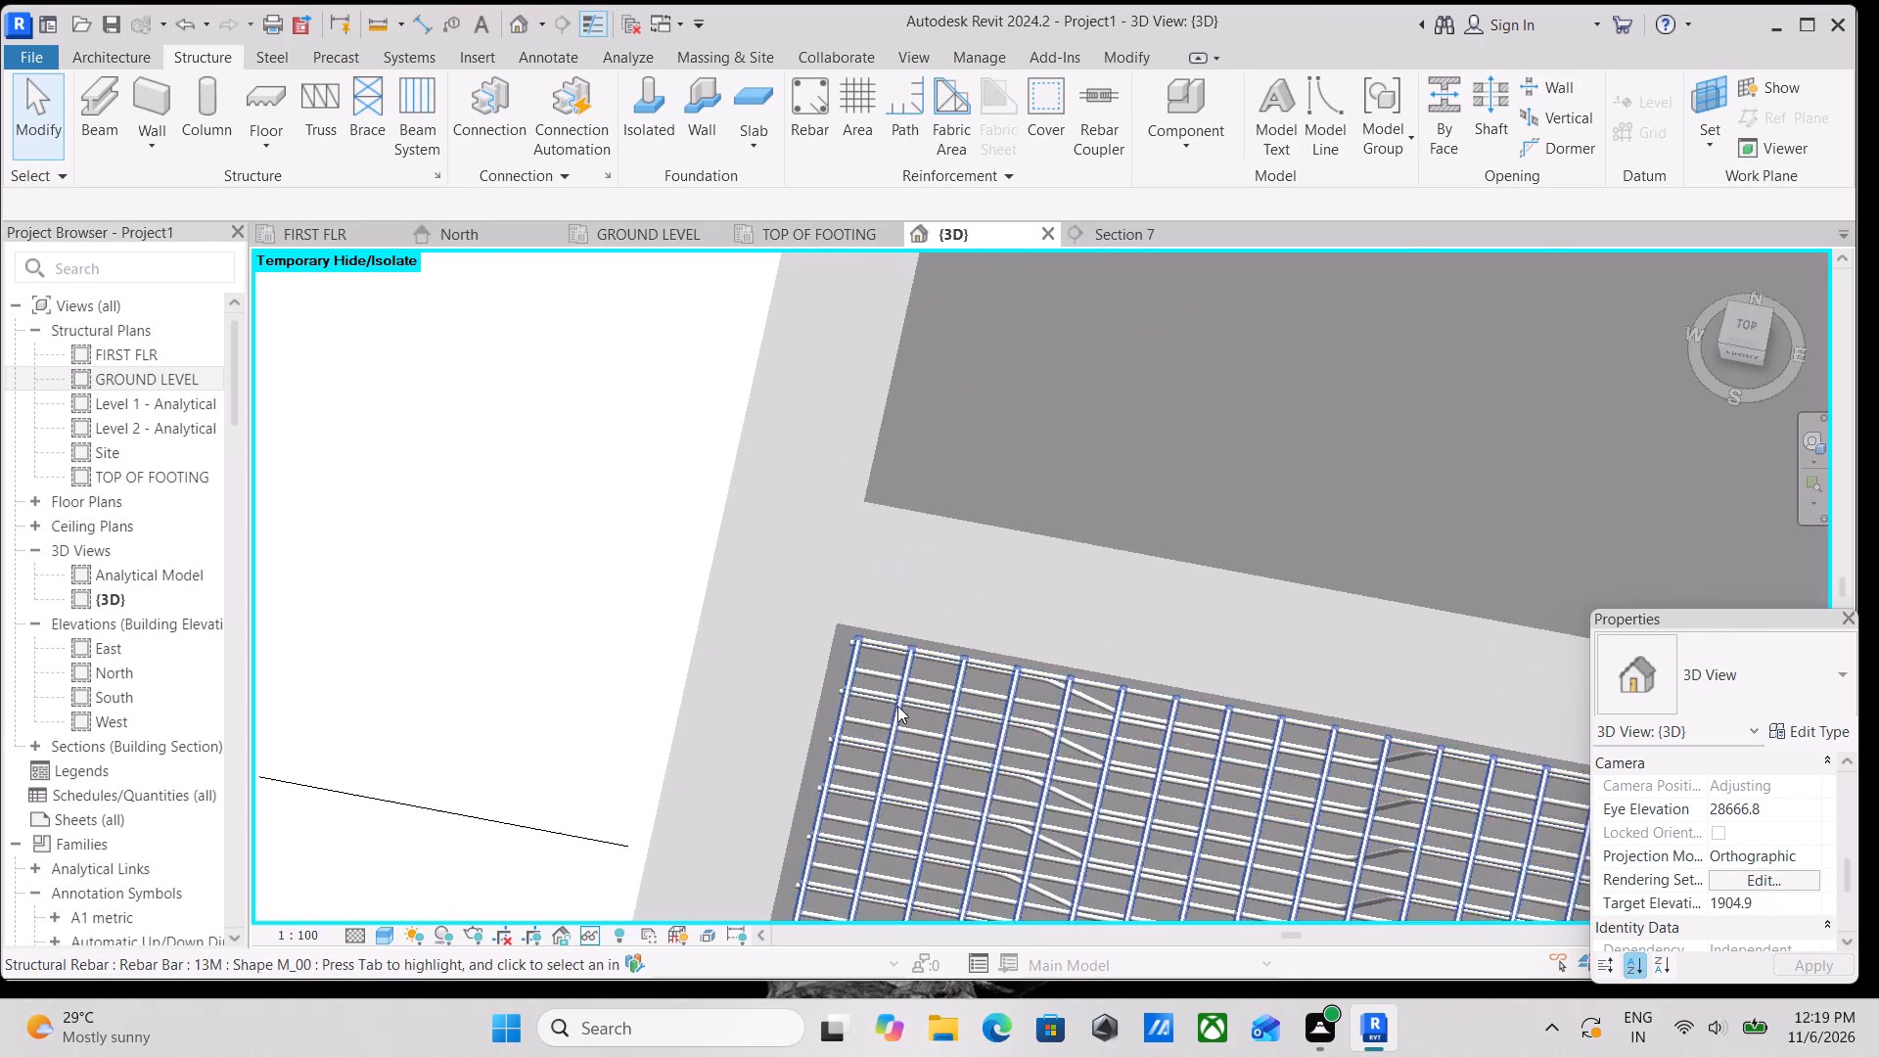
scroll(897, 706, "down", 4)
middle_click_drag(959, 720, 883, 632)
scroll(773, 567, "up", 2)
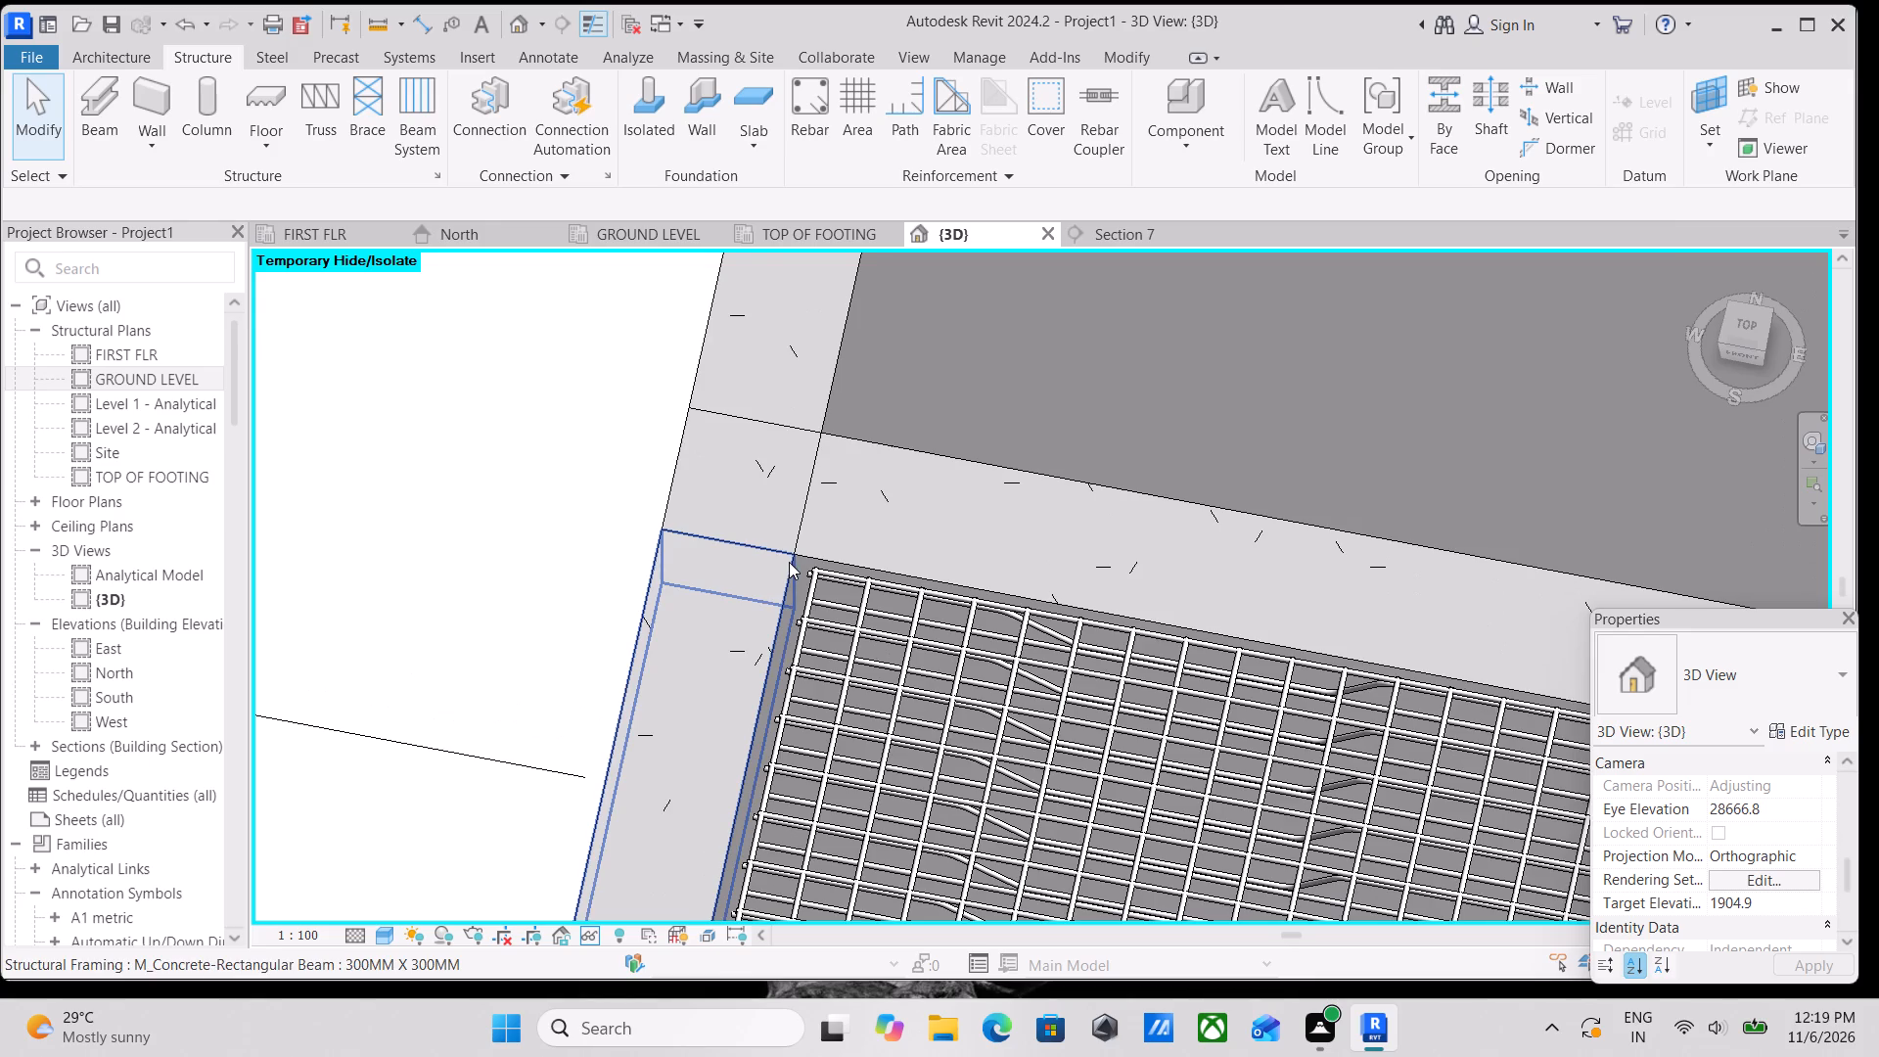
Propagate the reinforced floor panel's rebar, aligned by host, to the adjacent panel between grids B–C and 4–6.
left_click(796, 567)
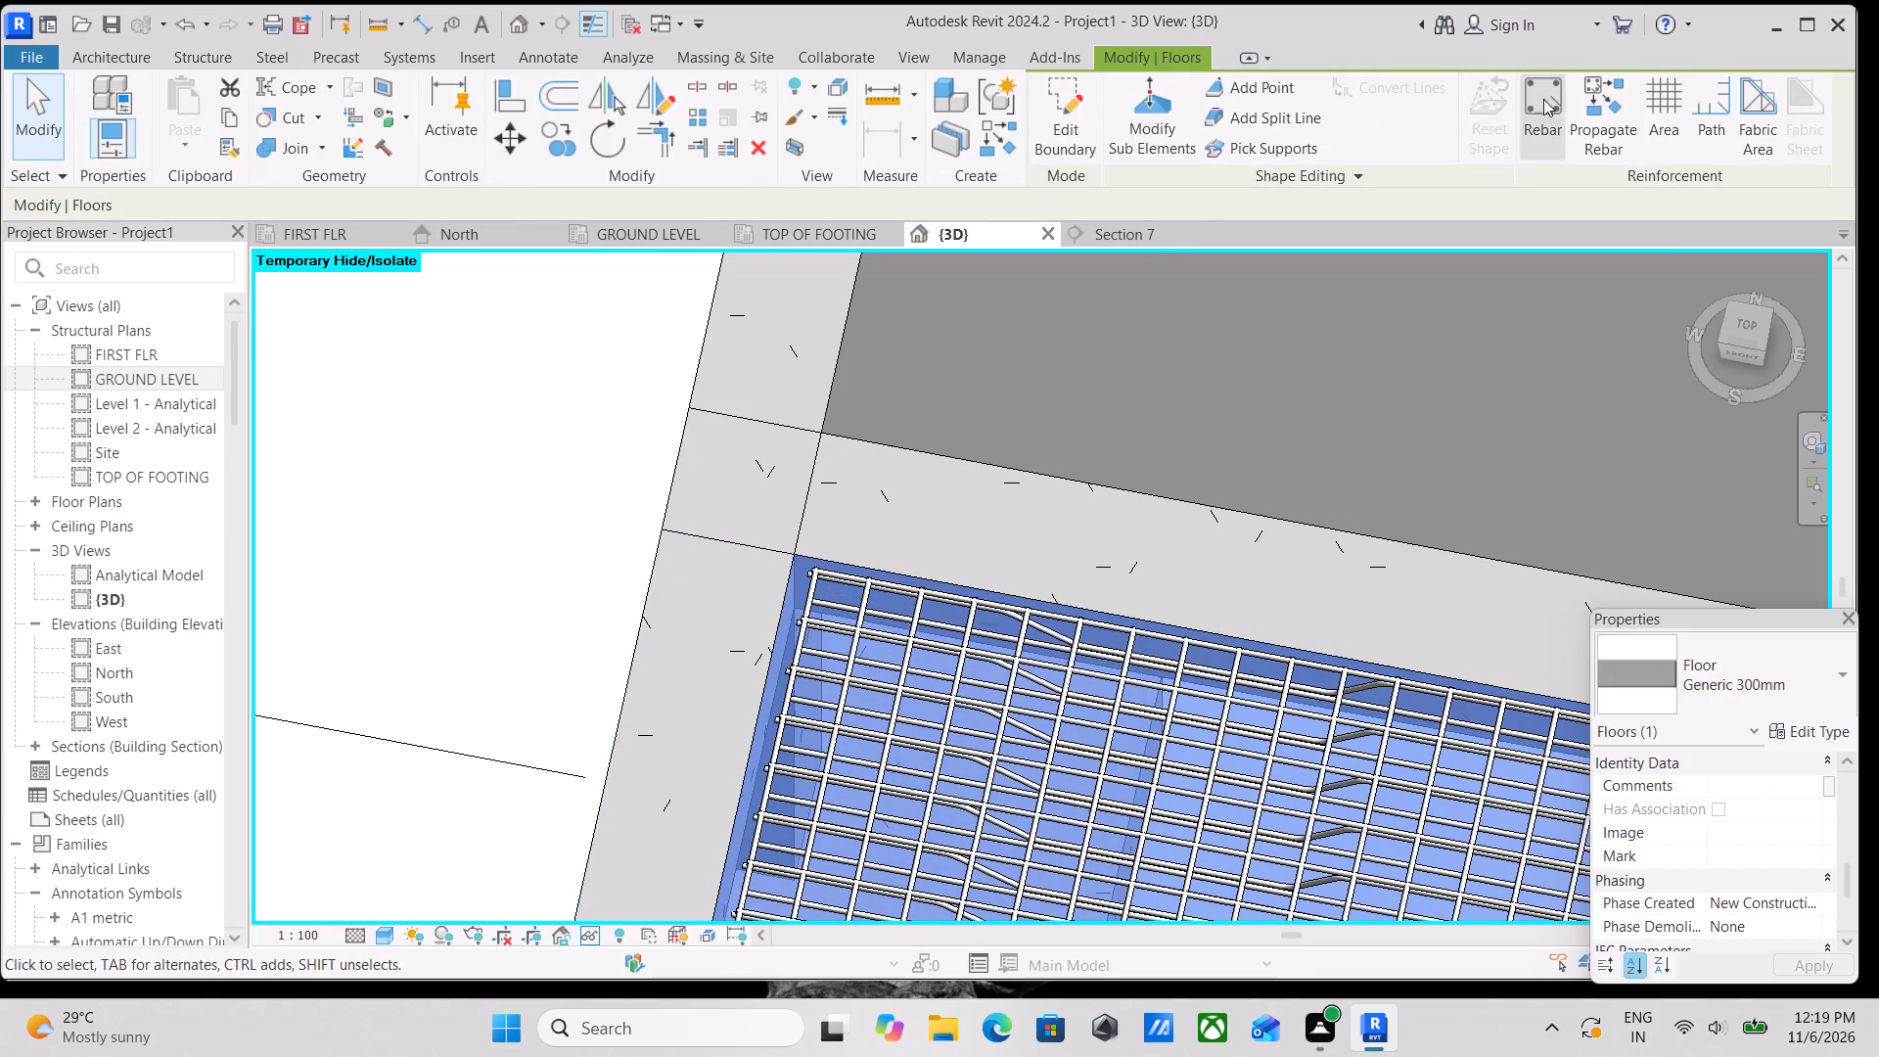
left_click(1587, 113)
scroll(1052, 557, "down", 6)
middle_click_drag(1163, 579, 817, 468)
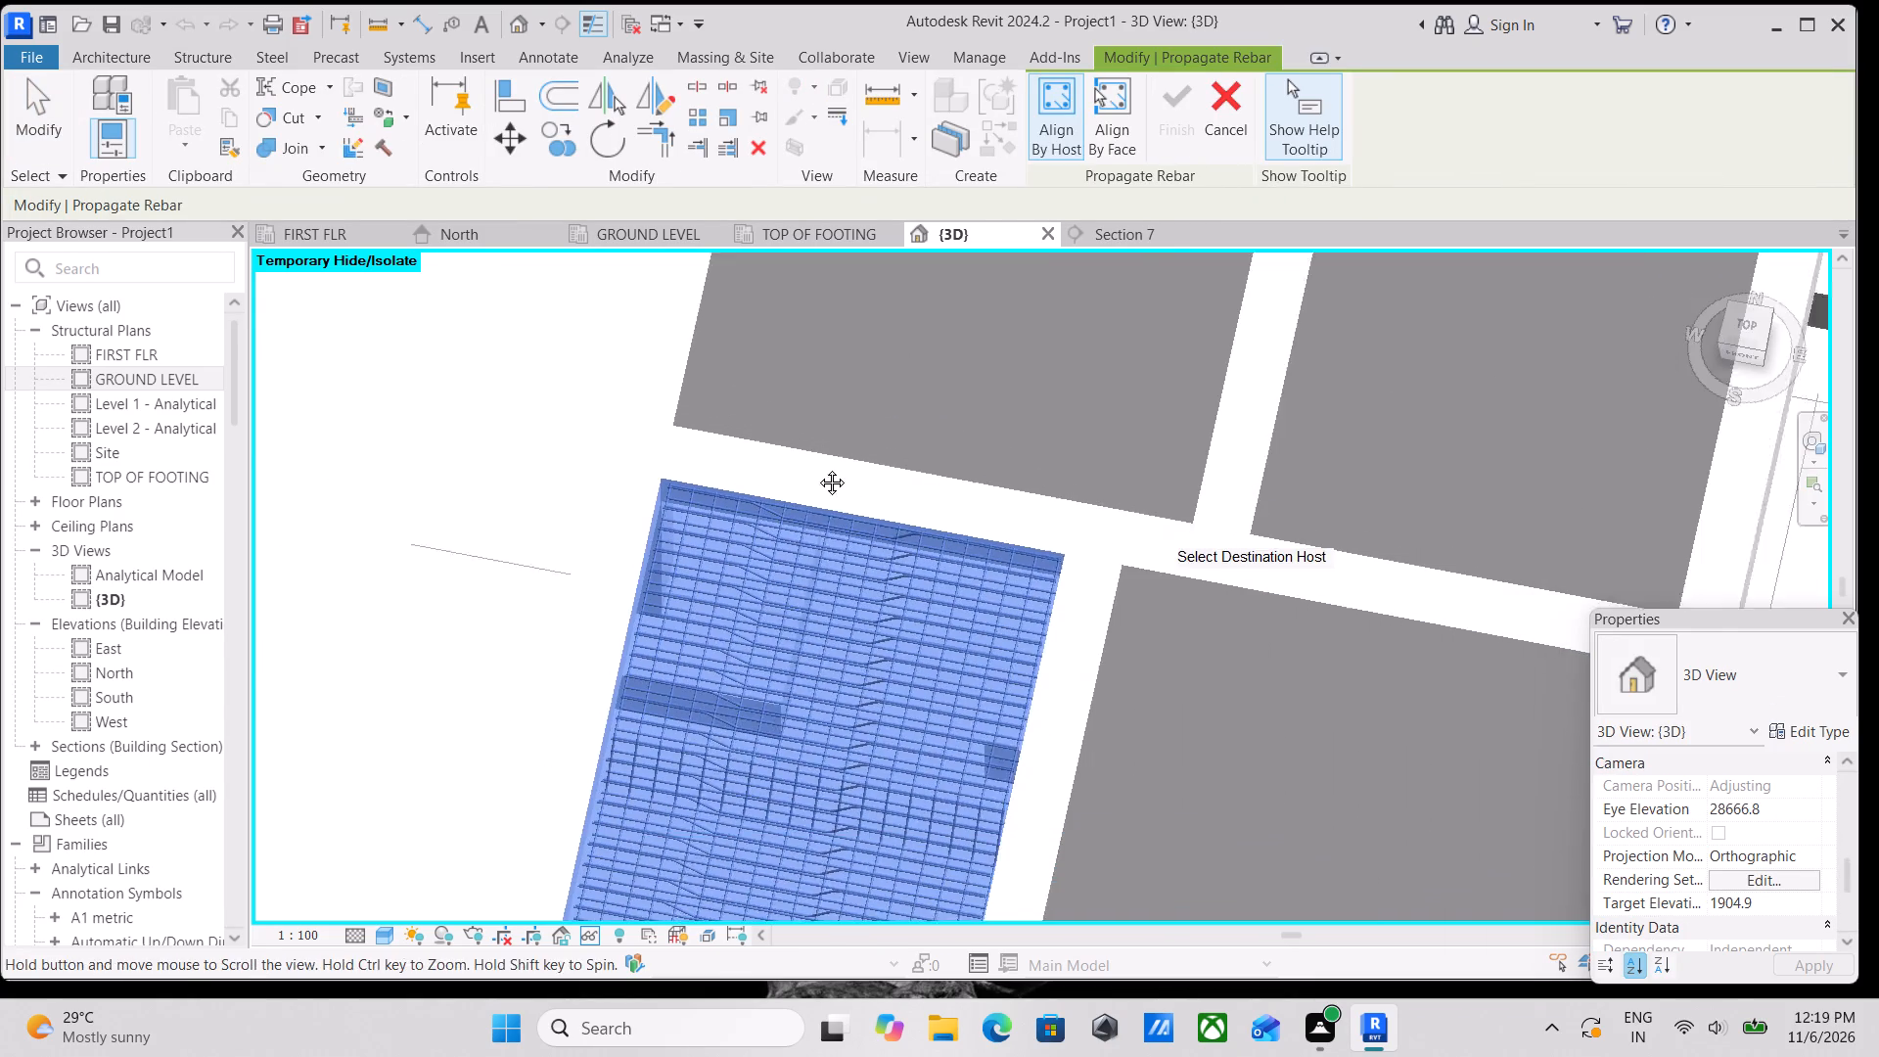
middle_click_drag(817, 468, 817, 470)
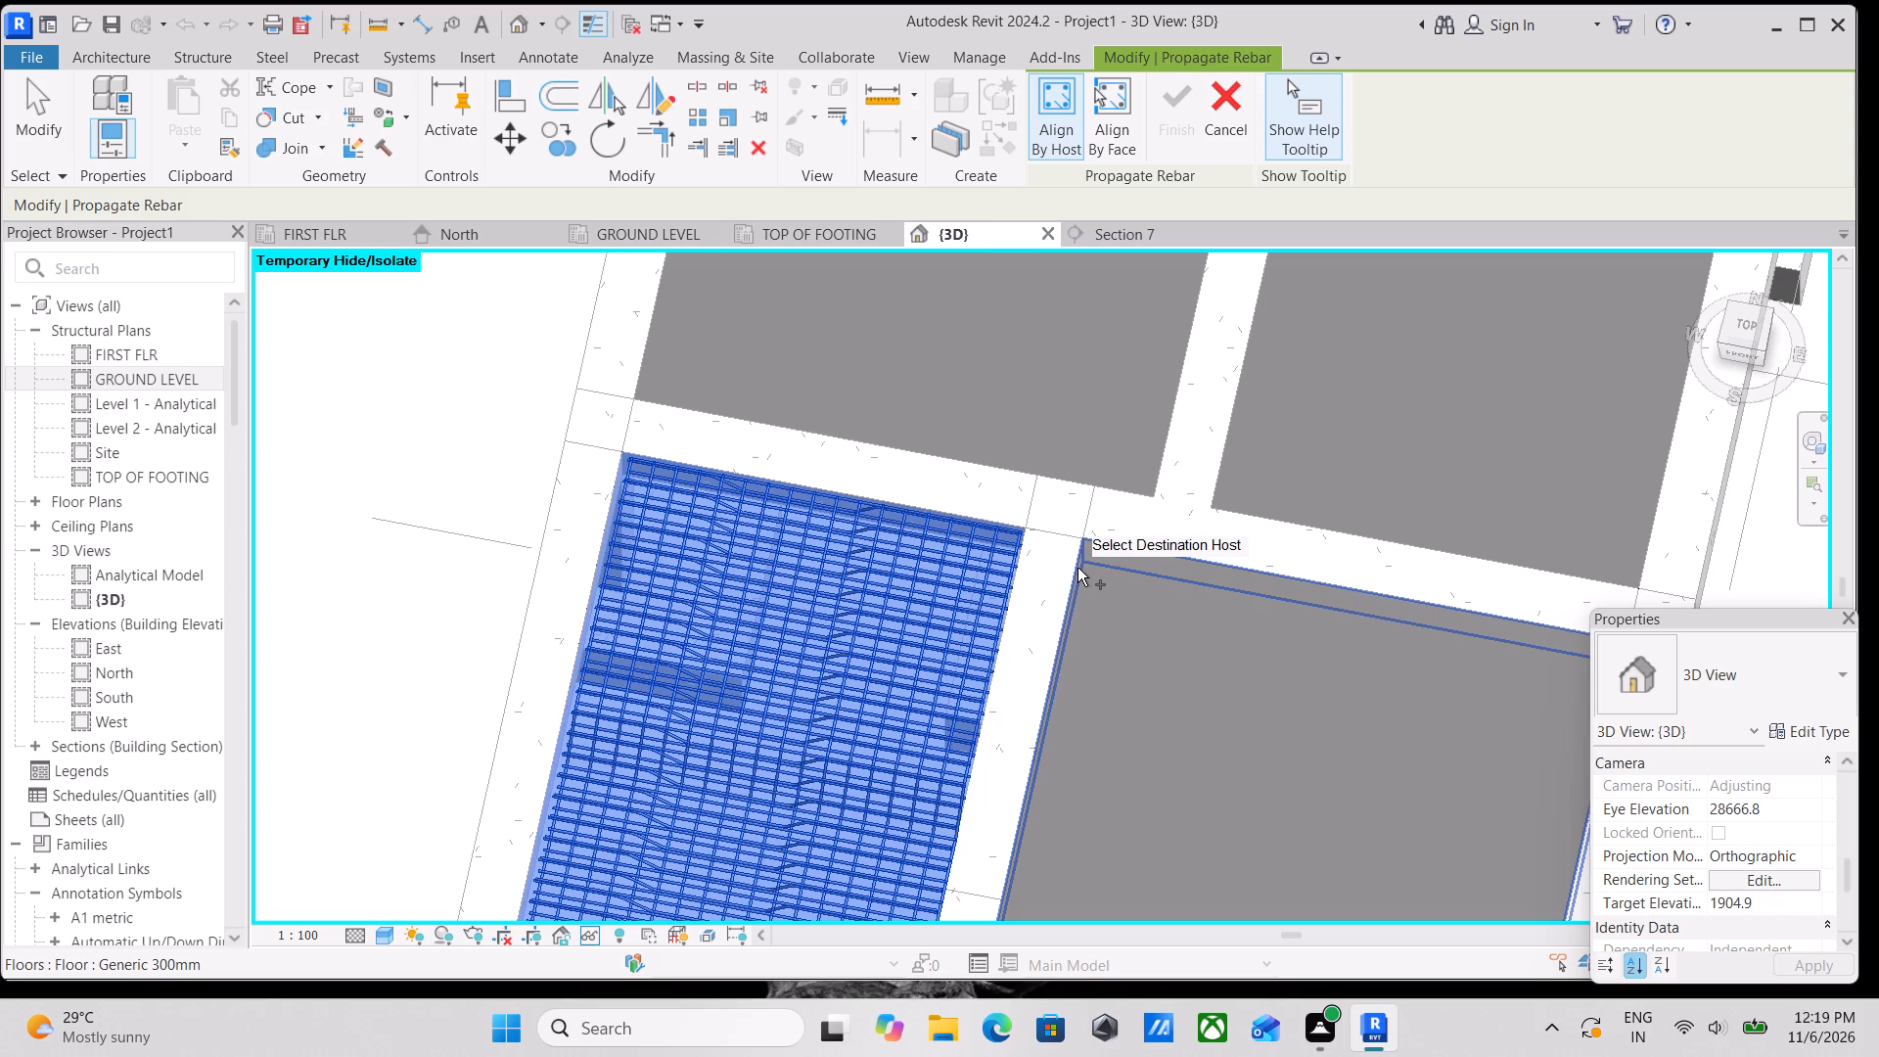
scroll(1104, 604, "down", 2)
middle_click_drag(1104, 604, 1214, 355)
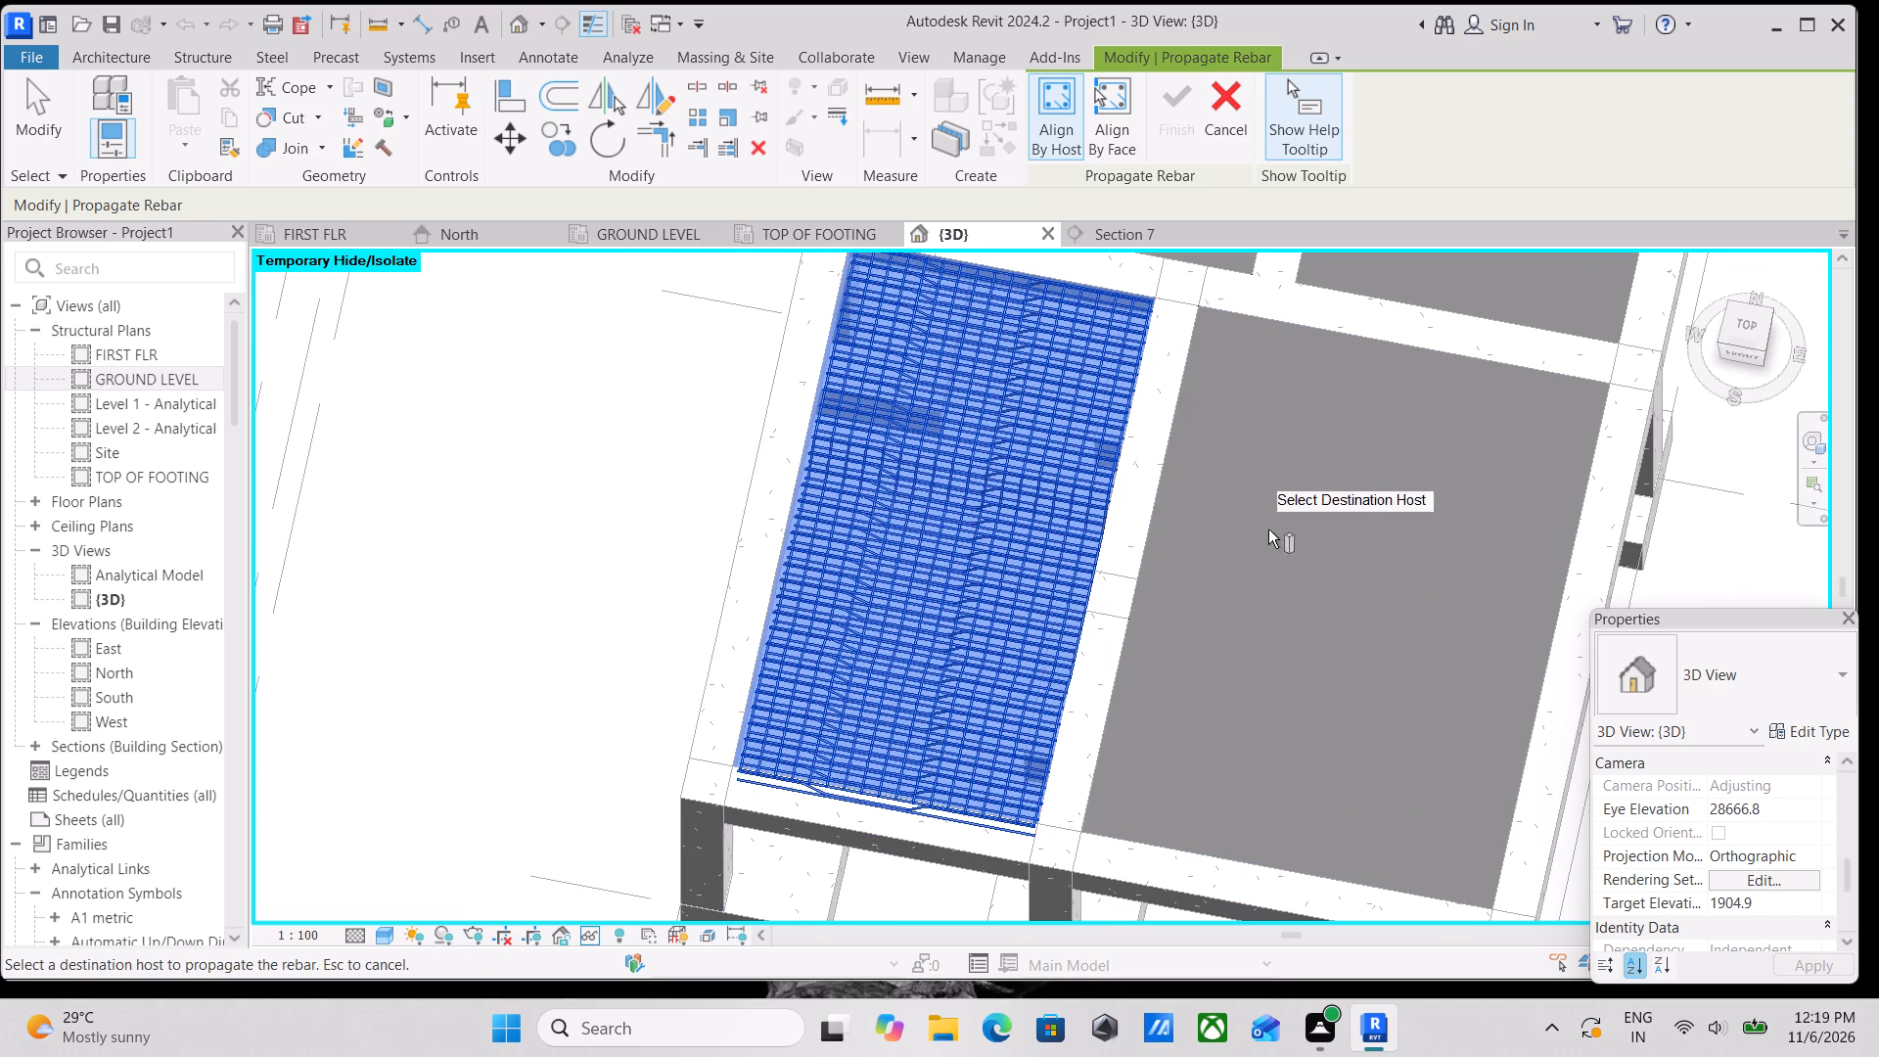
scroll(1239, 616, "down", 1)
middle_click_drag(1239, 616, 1064, 876)
scroll(1123, 683, "down", 3)
middle_click_drag(1118, 805, 1093, 901)
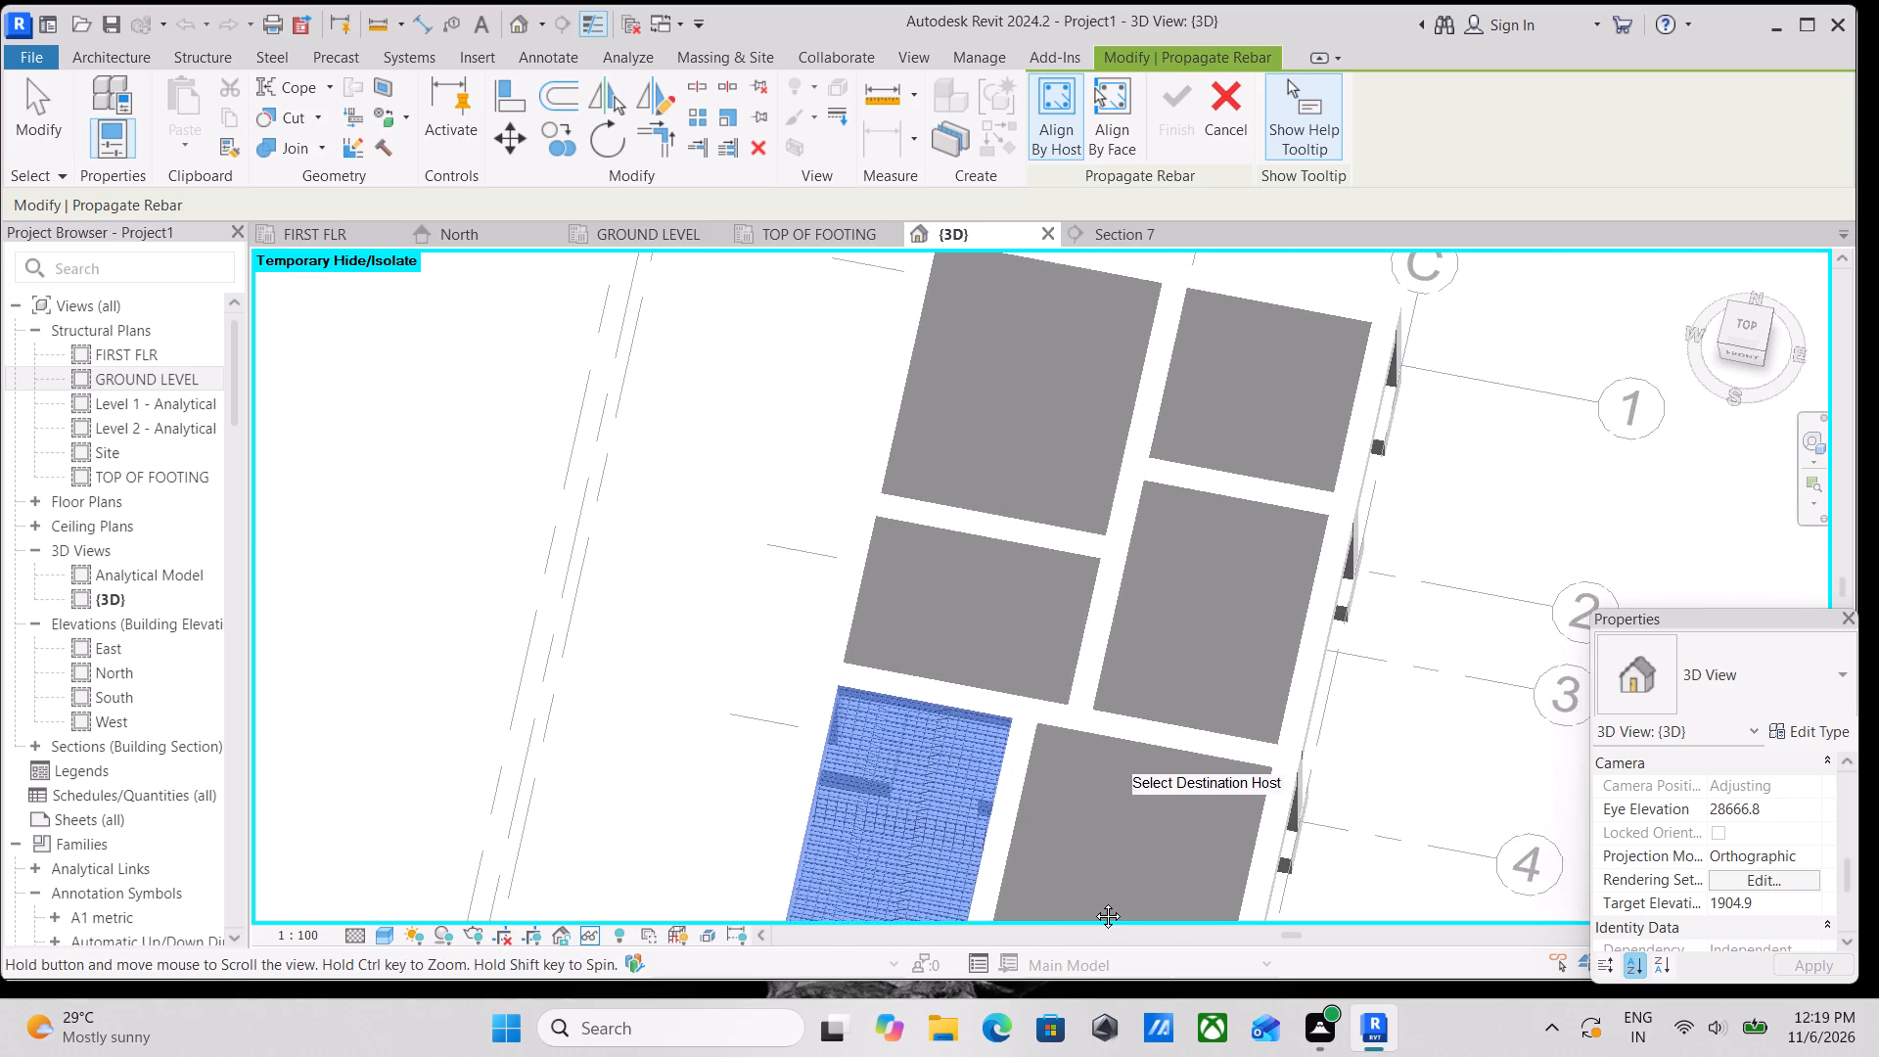
middle_click_drag(1093, 901, 1191, 658)
scroll(1199, 649, "down", 2)
middle_click_drag(1200, 649, 1228, 799)
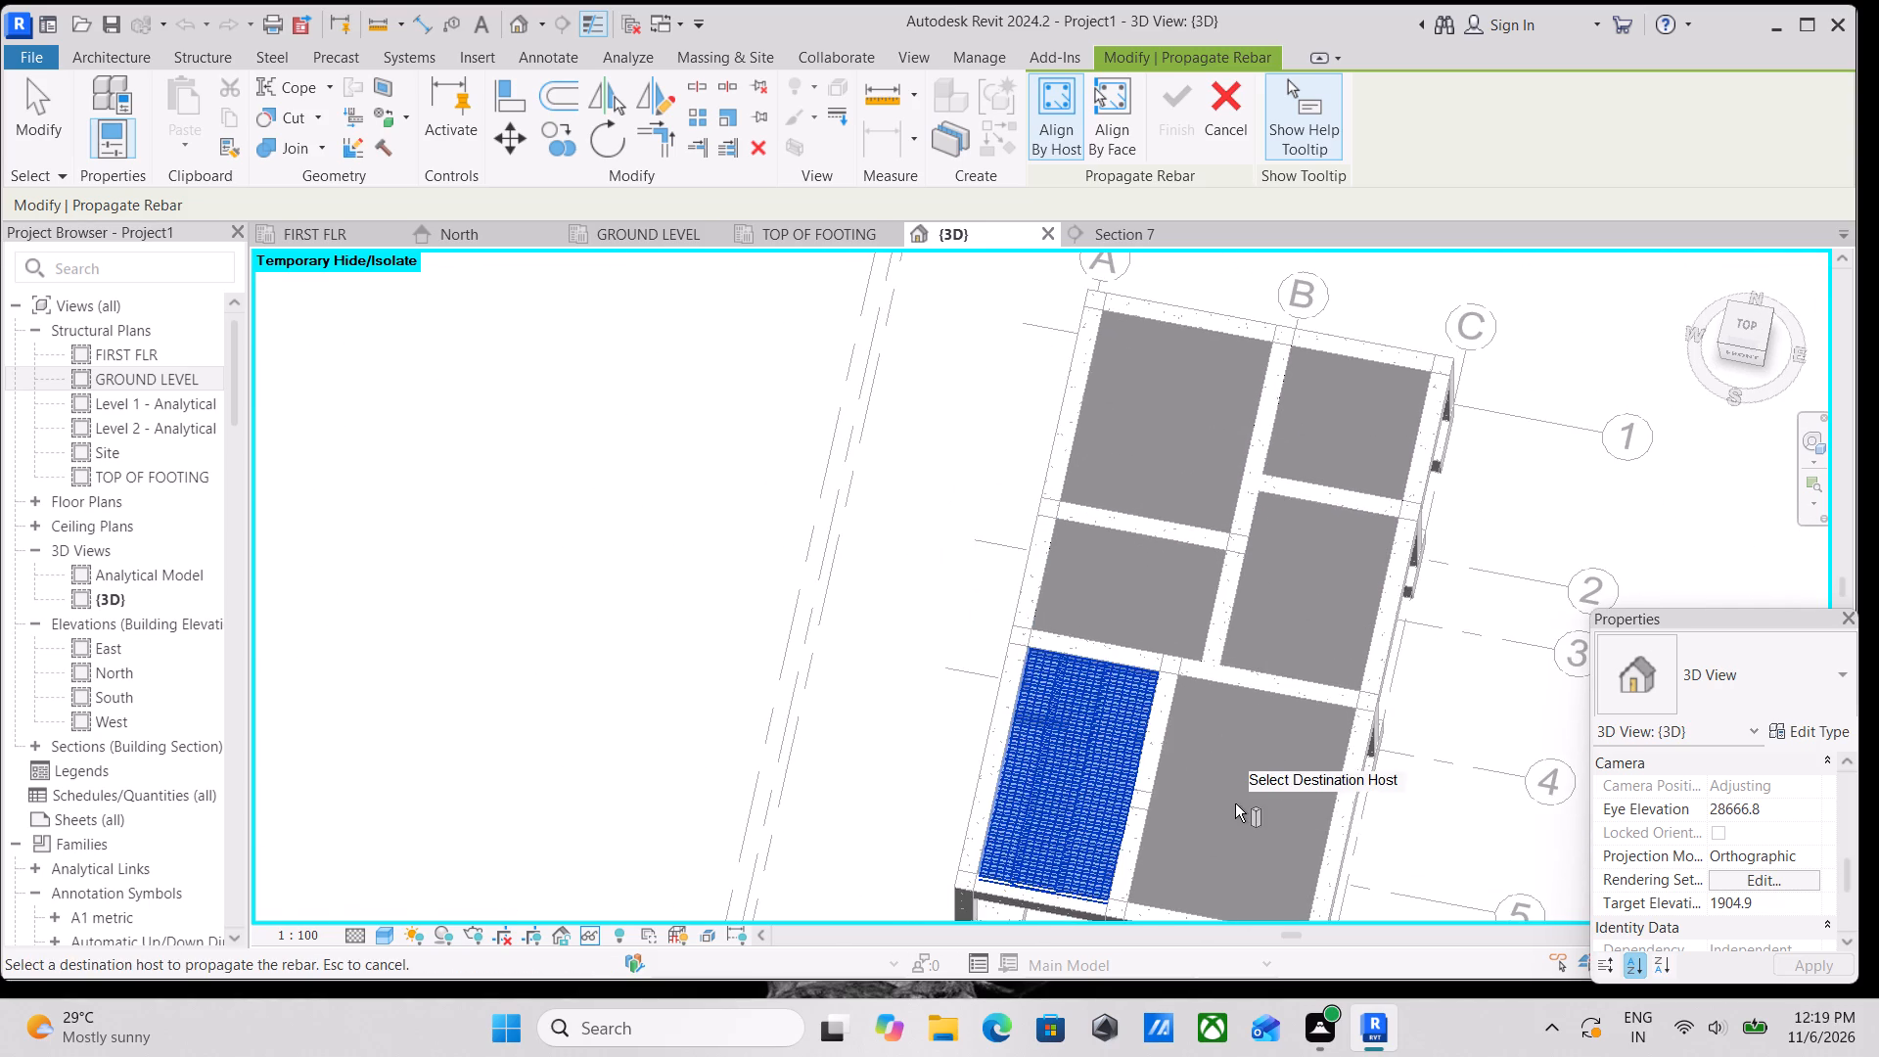
scroll(1235, 804, "up", 3)
scroll(1196, 662, "up", 6)
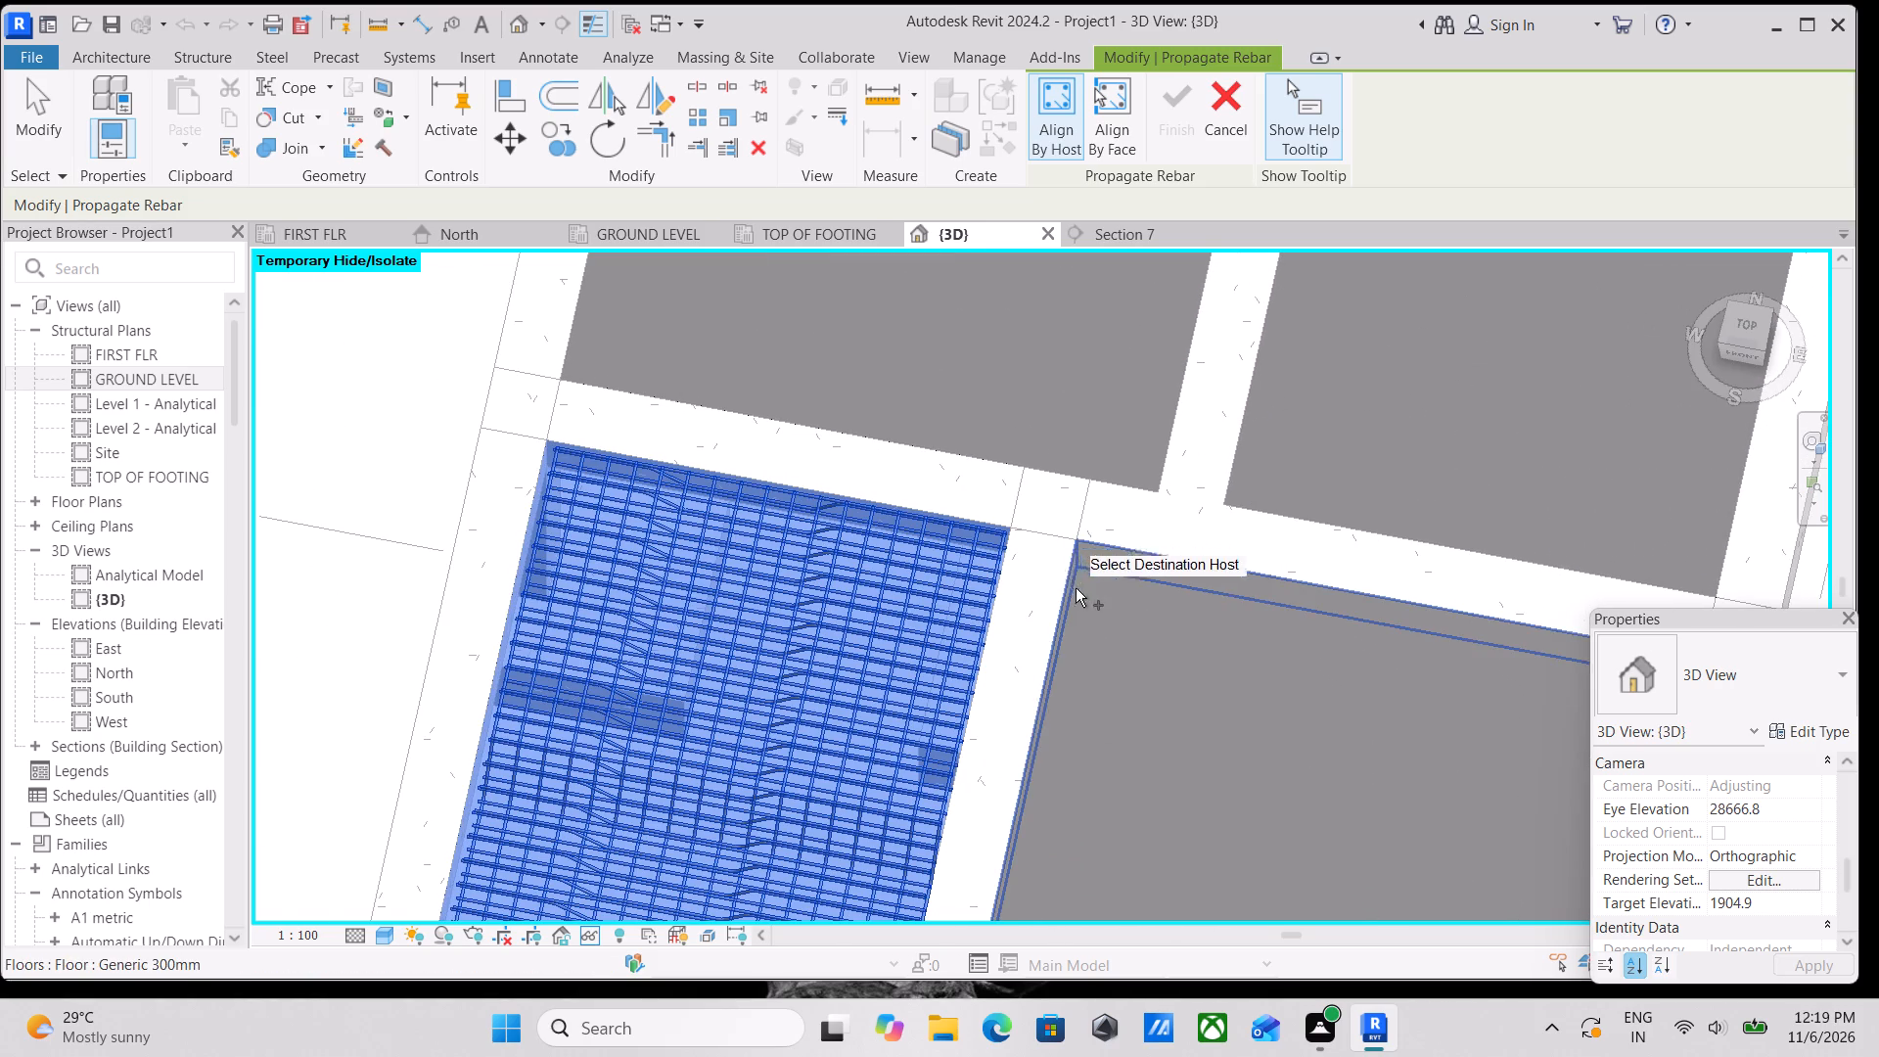
left_click(1072, 573)
scroll(1211, 610, "down", 2)
middle_click_drag(1211, 610, 995, 496)
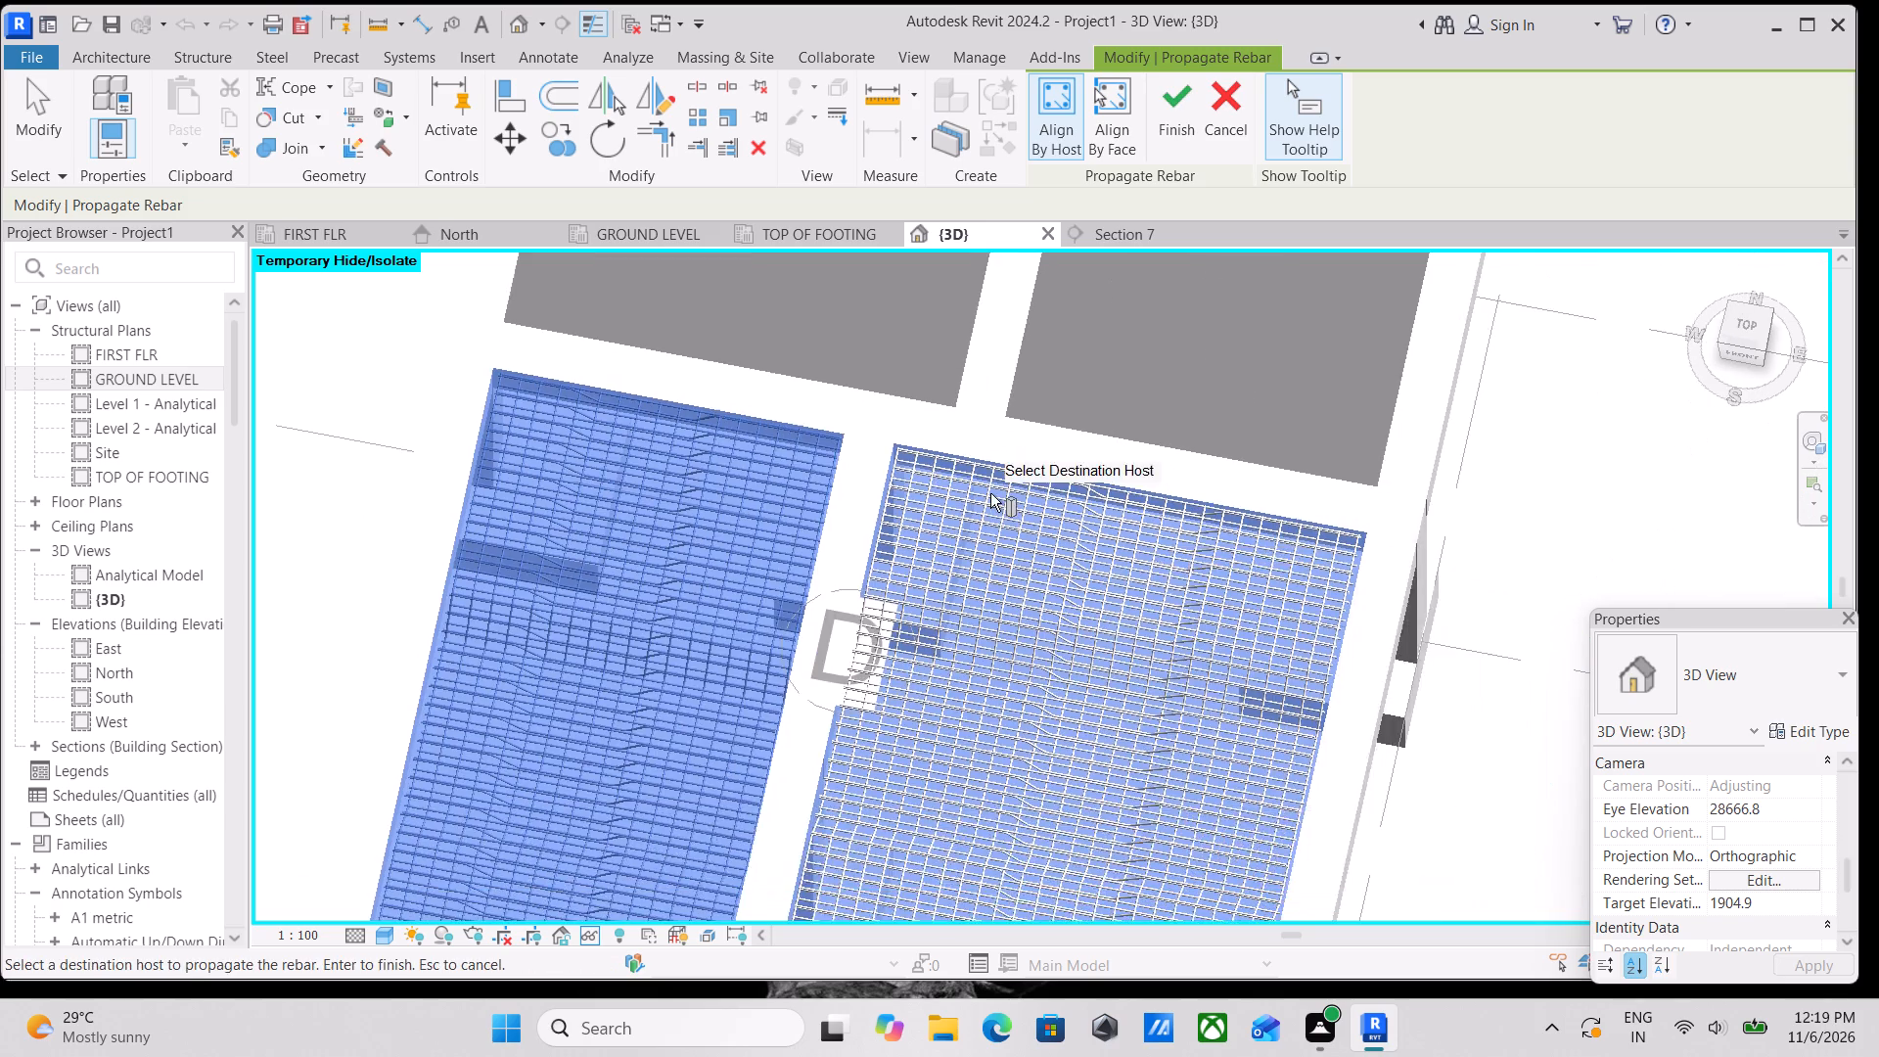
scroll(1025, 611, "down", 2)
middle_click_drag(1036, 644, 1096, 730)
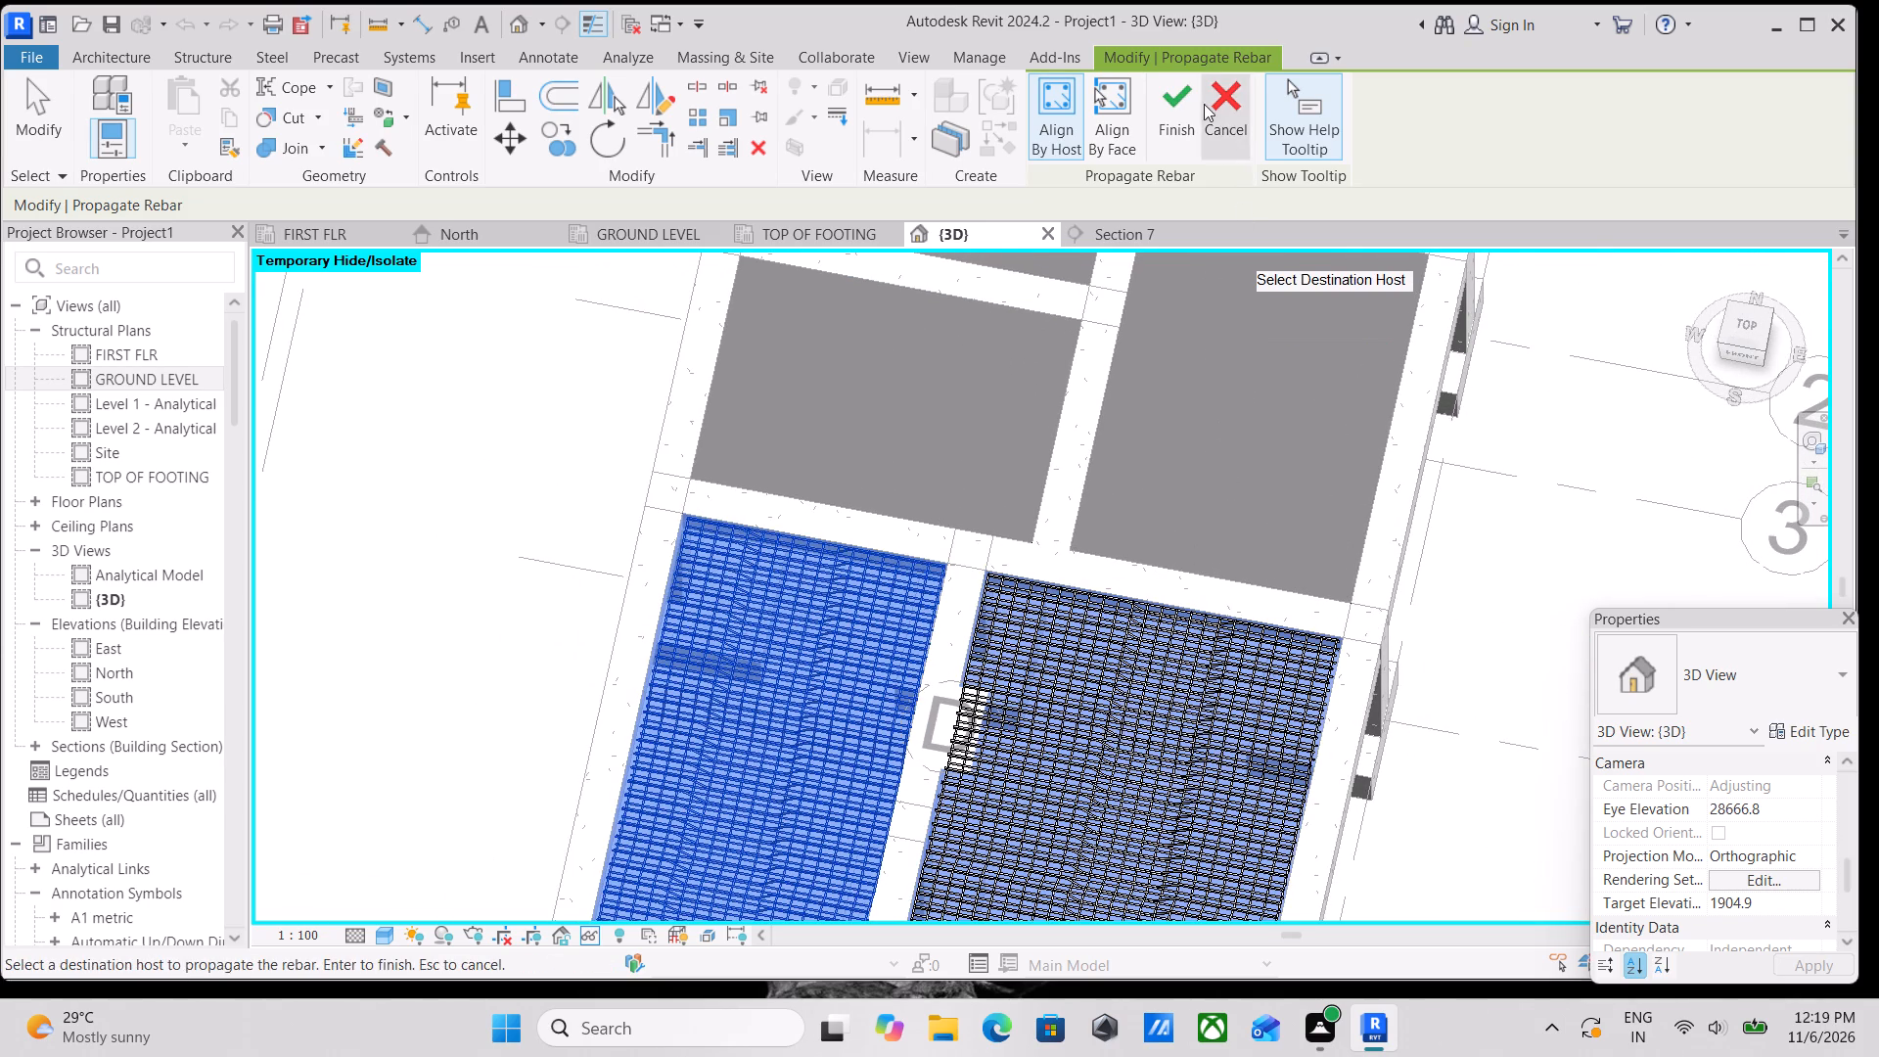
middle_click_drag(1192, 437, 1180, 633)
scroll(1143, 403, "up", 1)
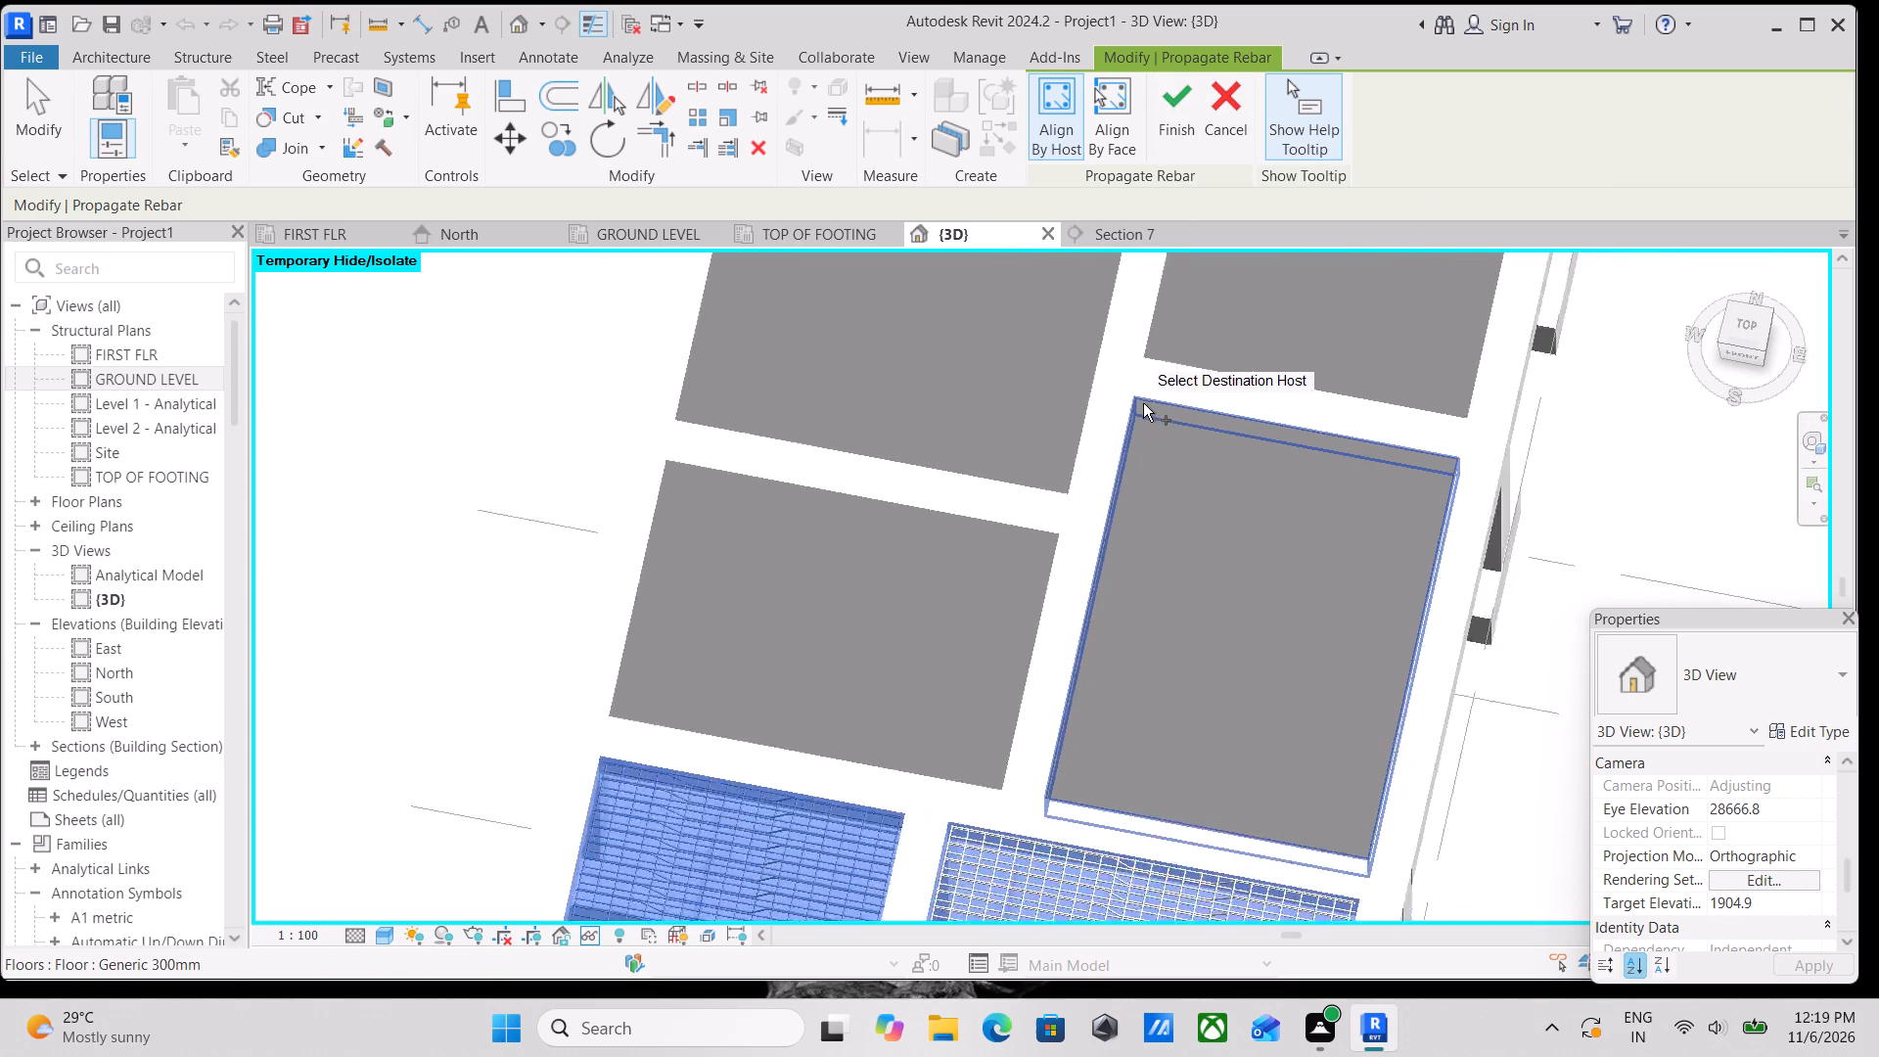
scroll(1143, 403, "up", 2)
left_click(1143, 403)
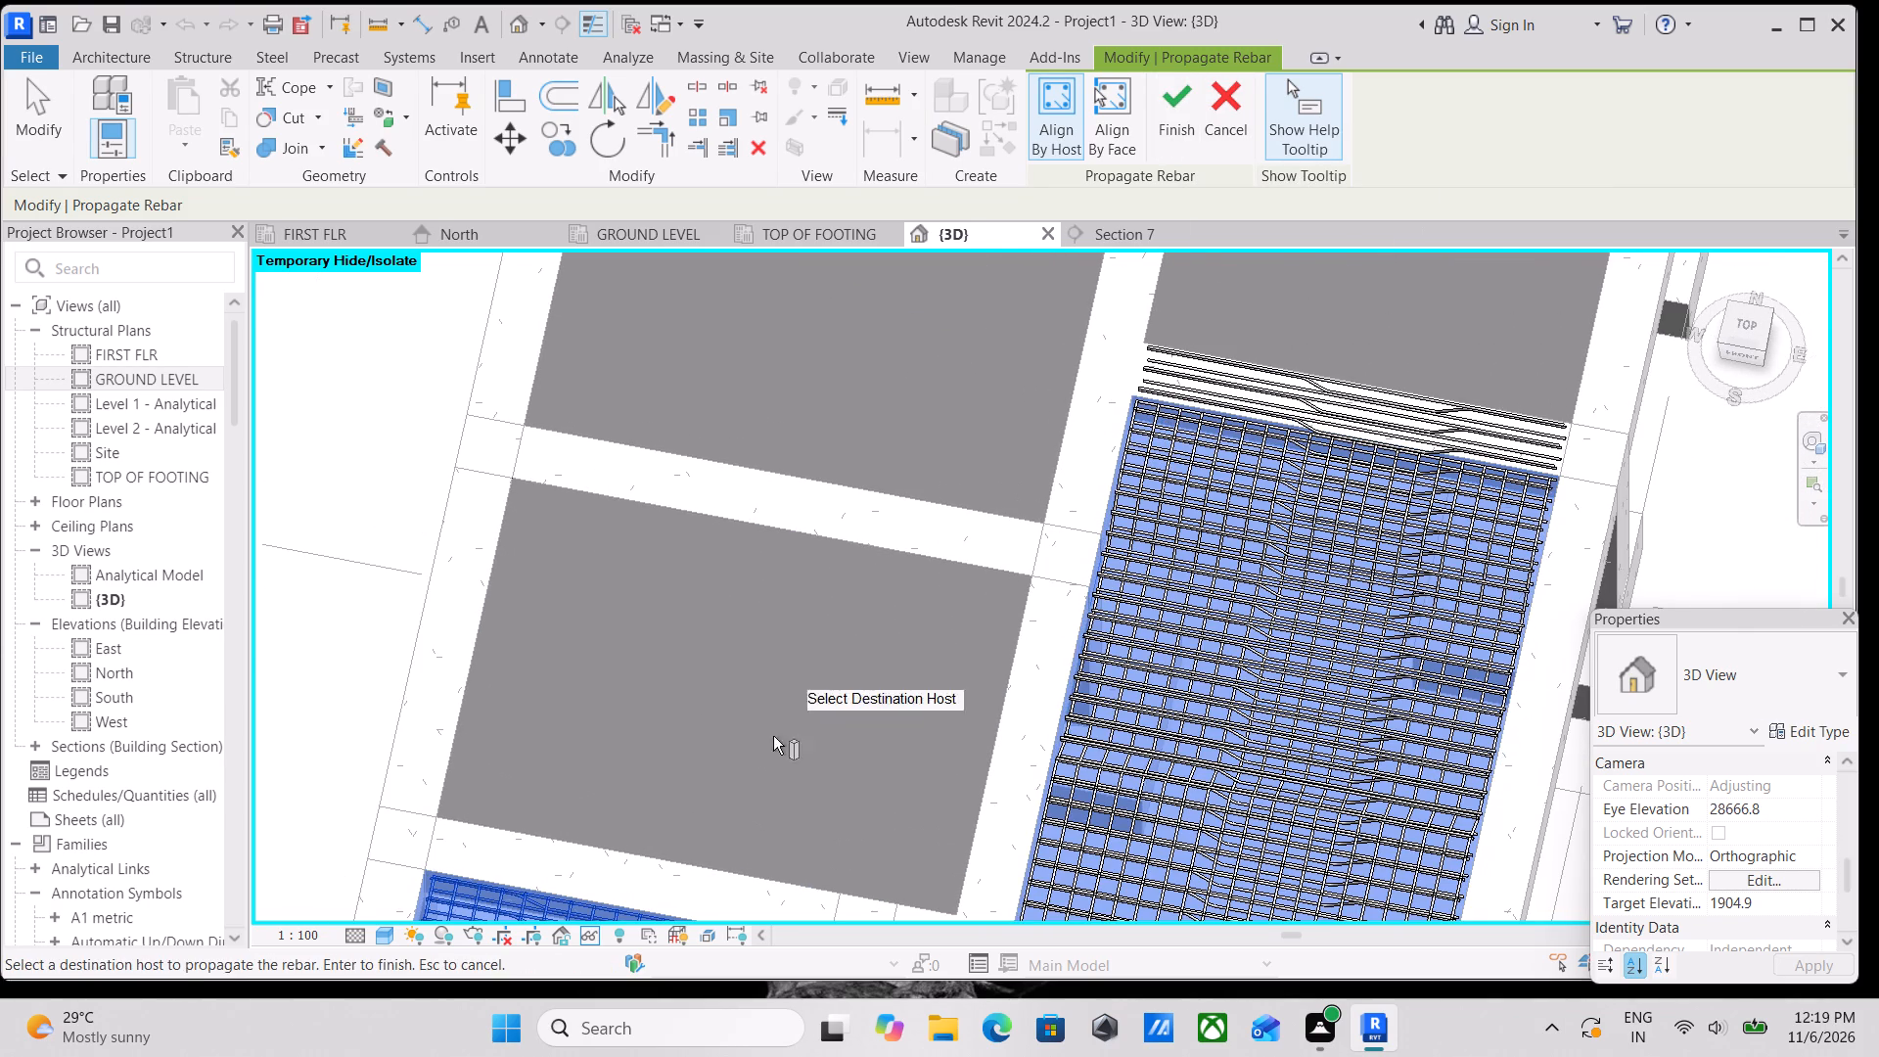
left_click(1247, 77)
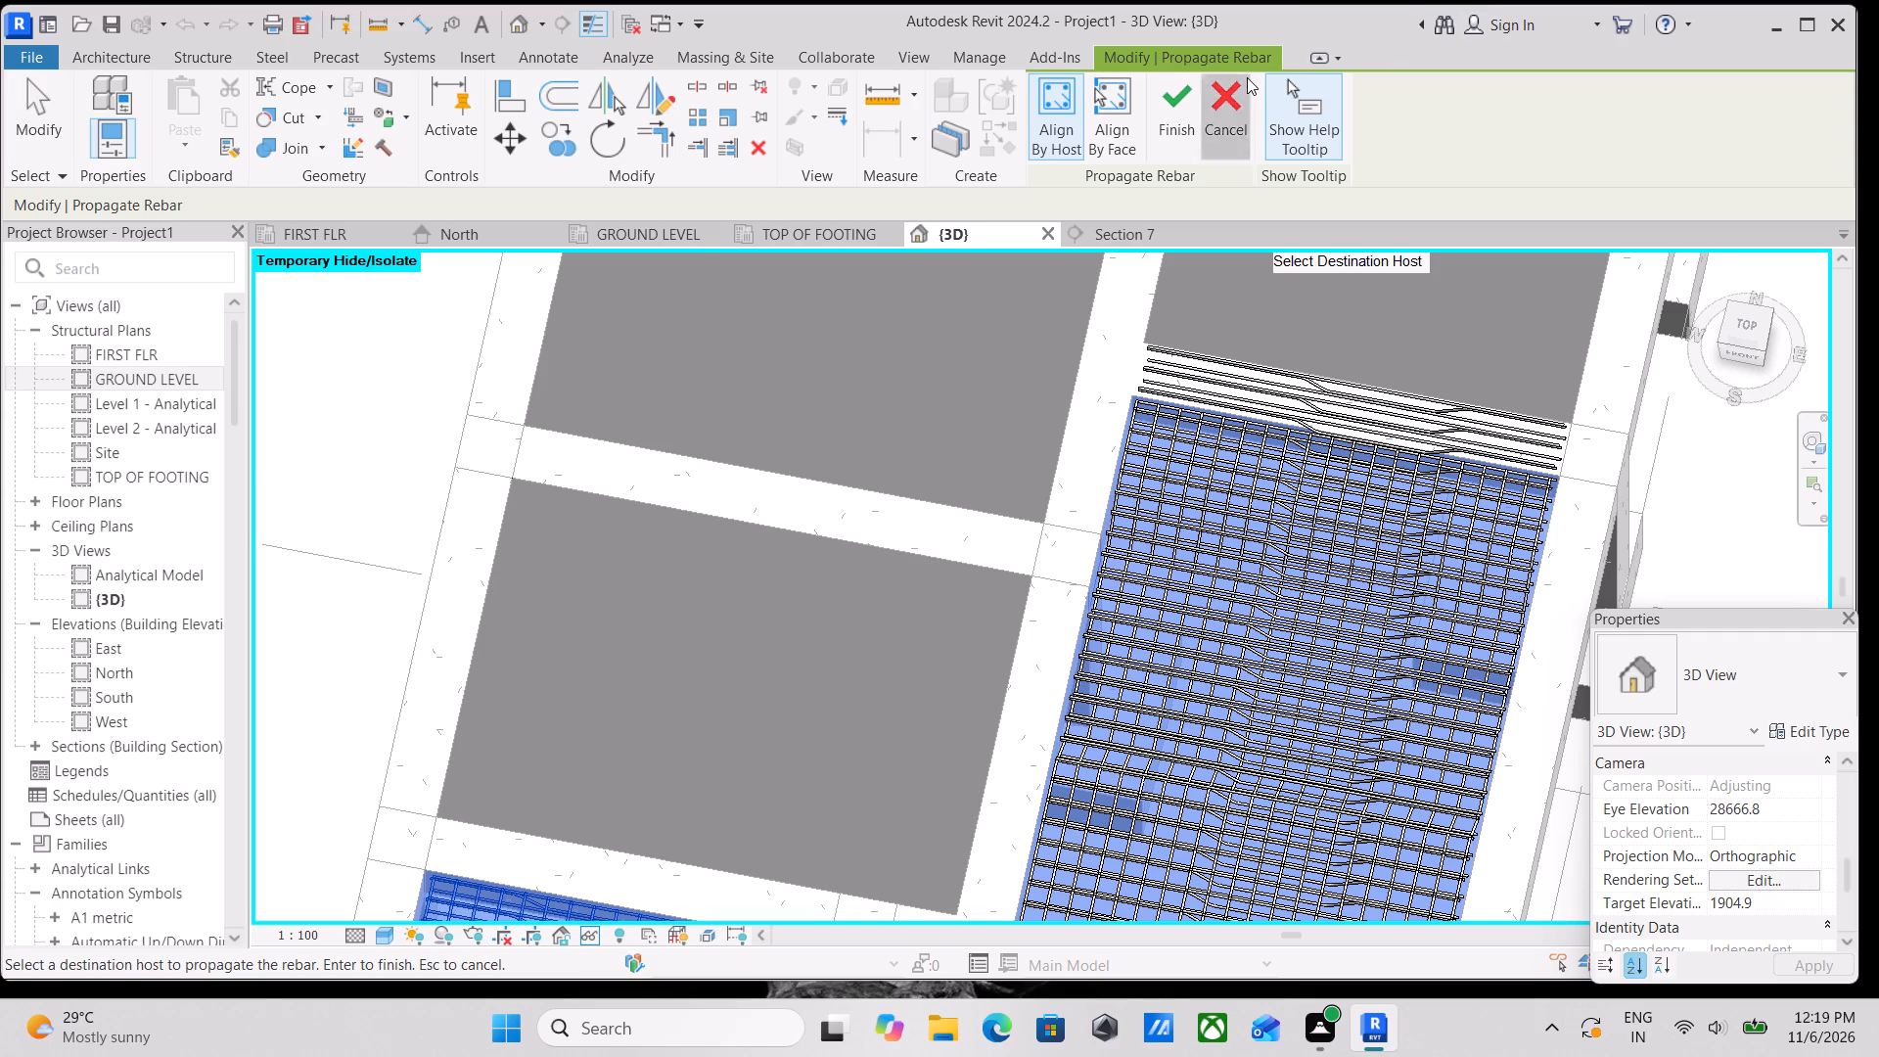
Propagate the reinforced A–B floor panel's rebar, aligned by host, to the adjacent panel between grids B–C and 4–6.
scroll(1001, 463, "down", 3)
scroll(716, 485, "up", 3)
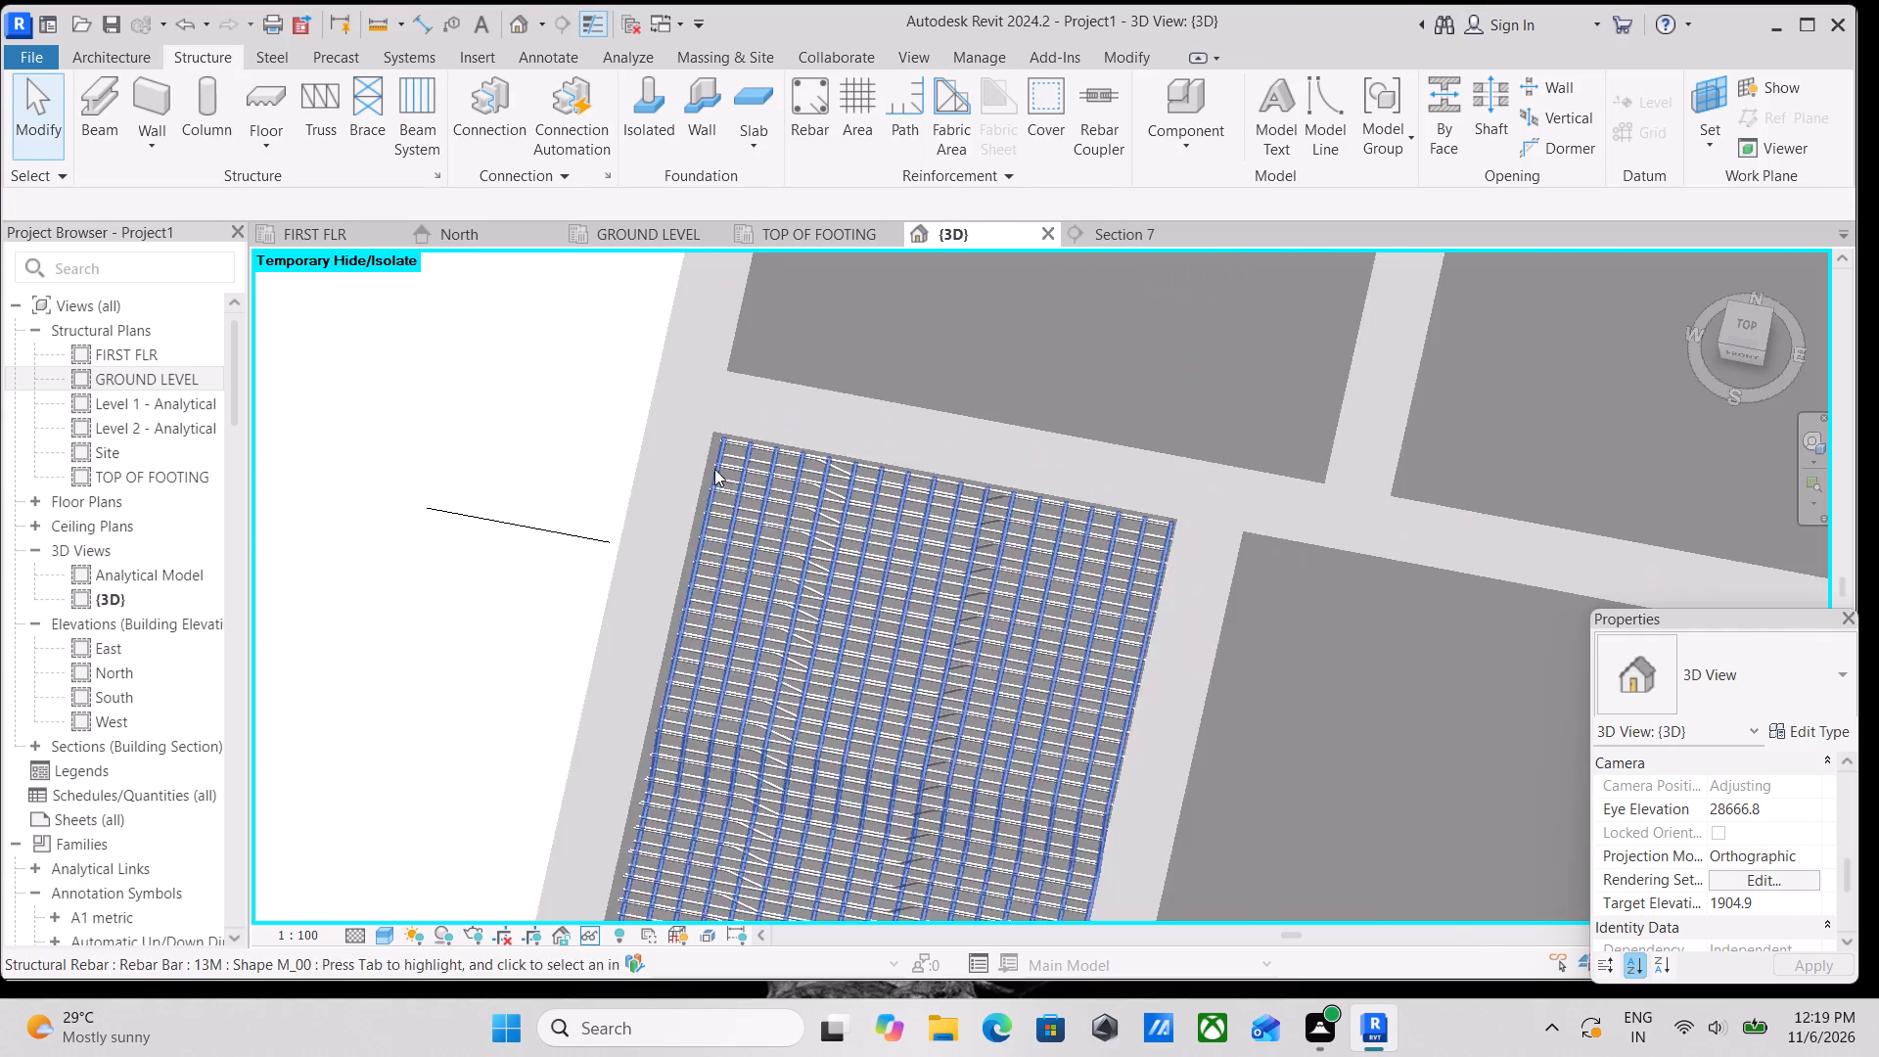
scroll(714, 469, "up", 9)
left_click(723, 427)
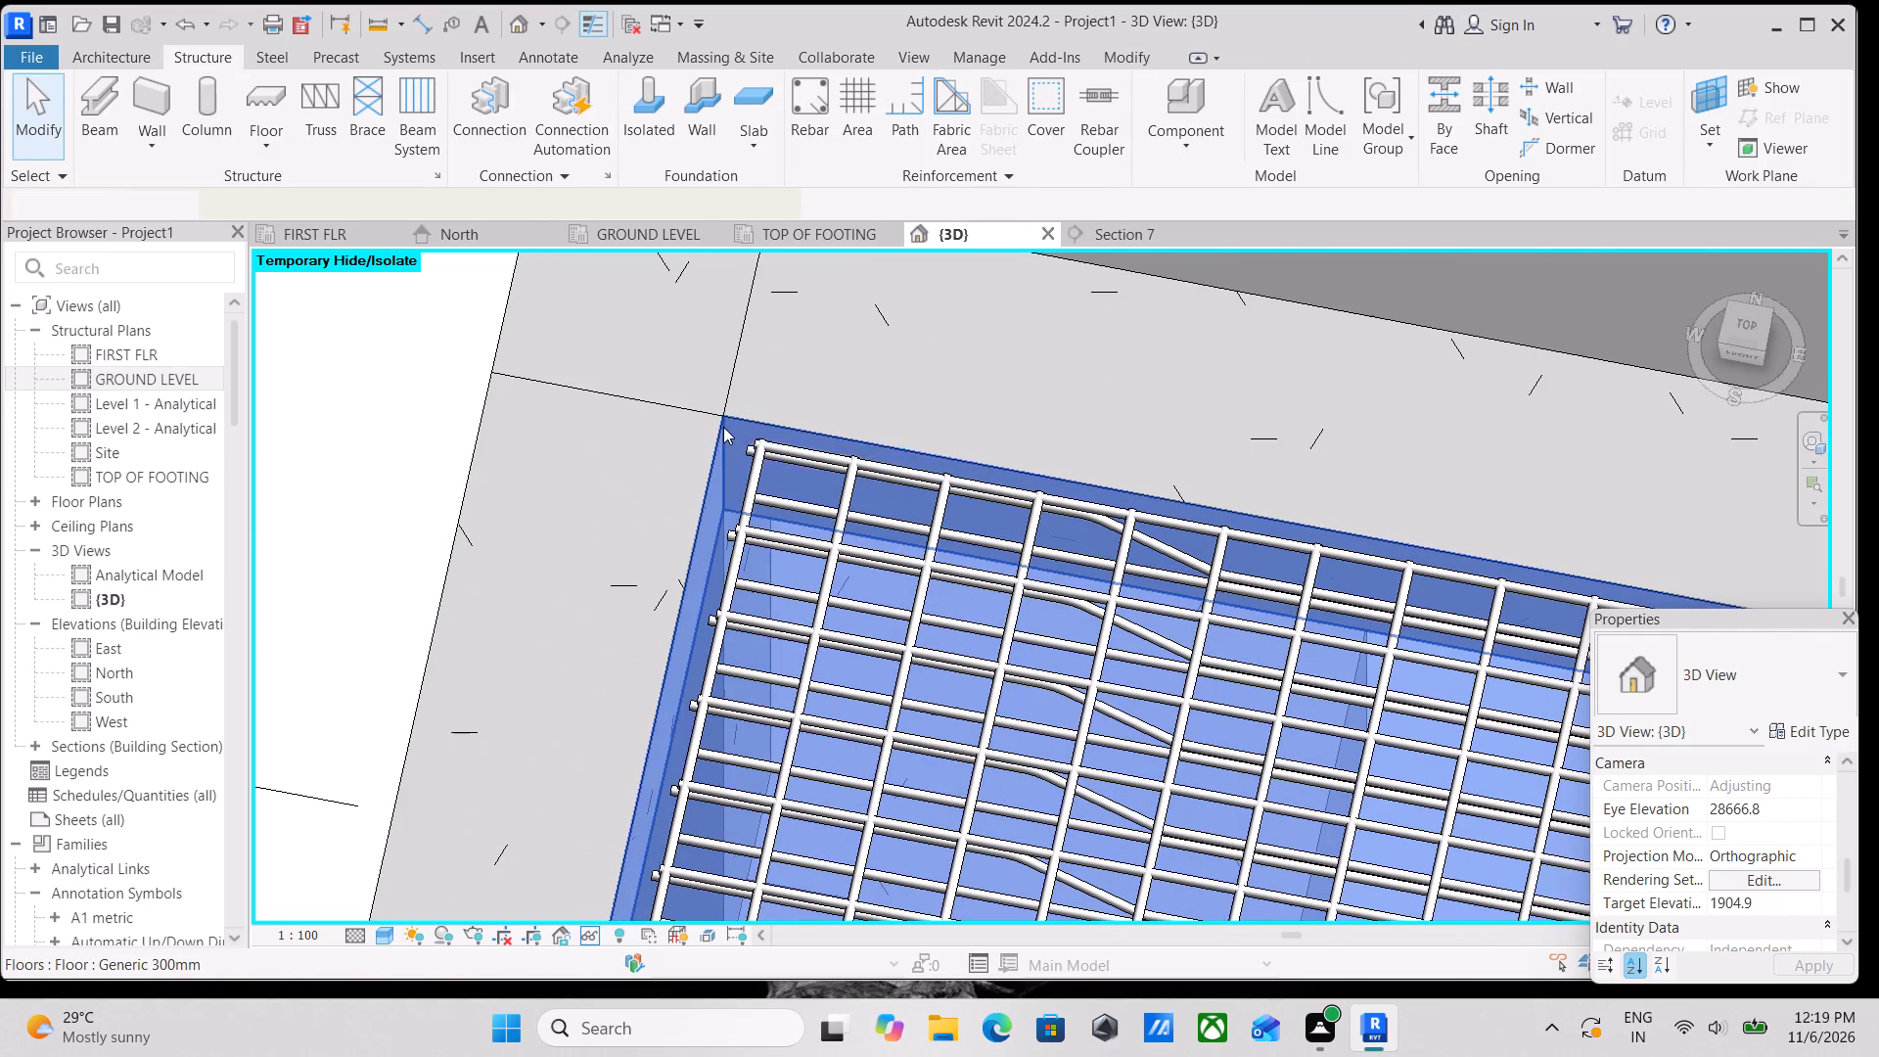
left_click(1596, 93)
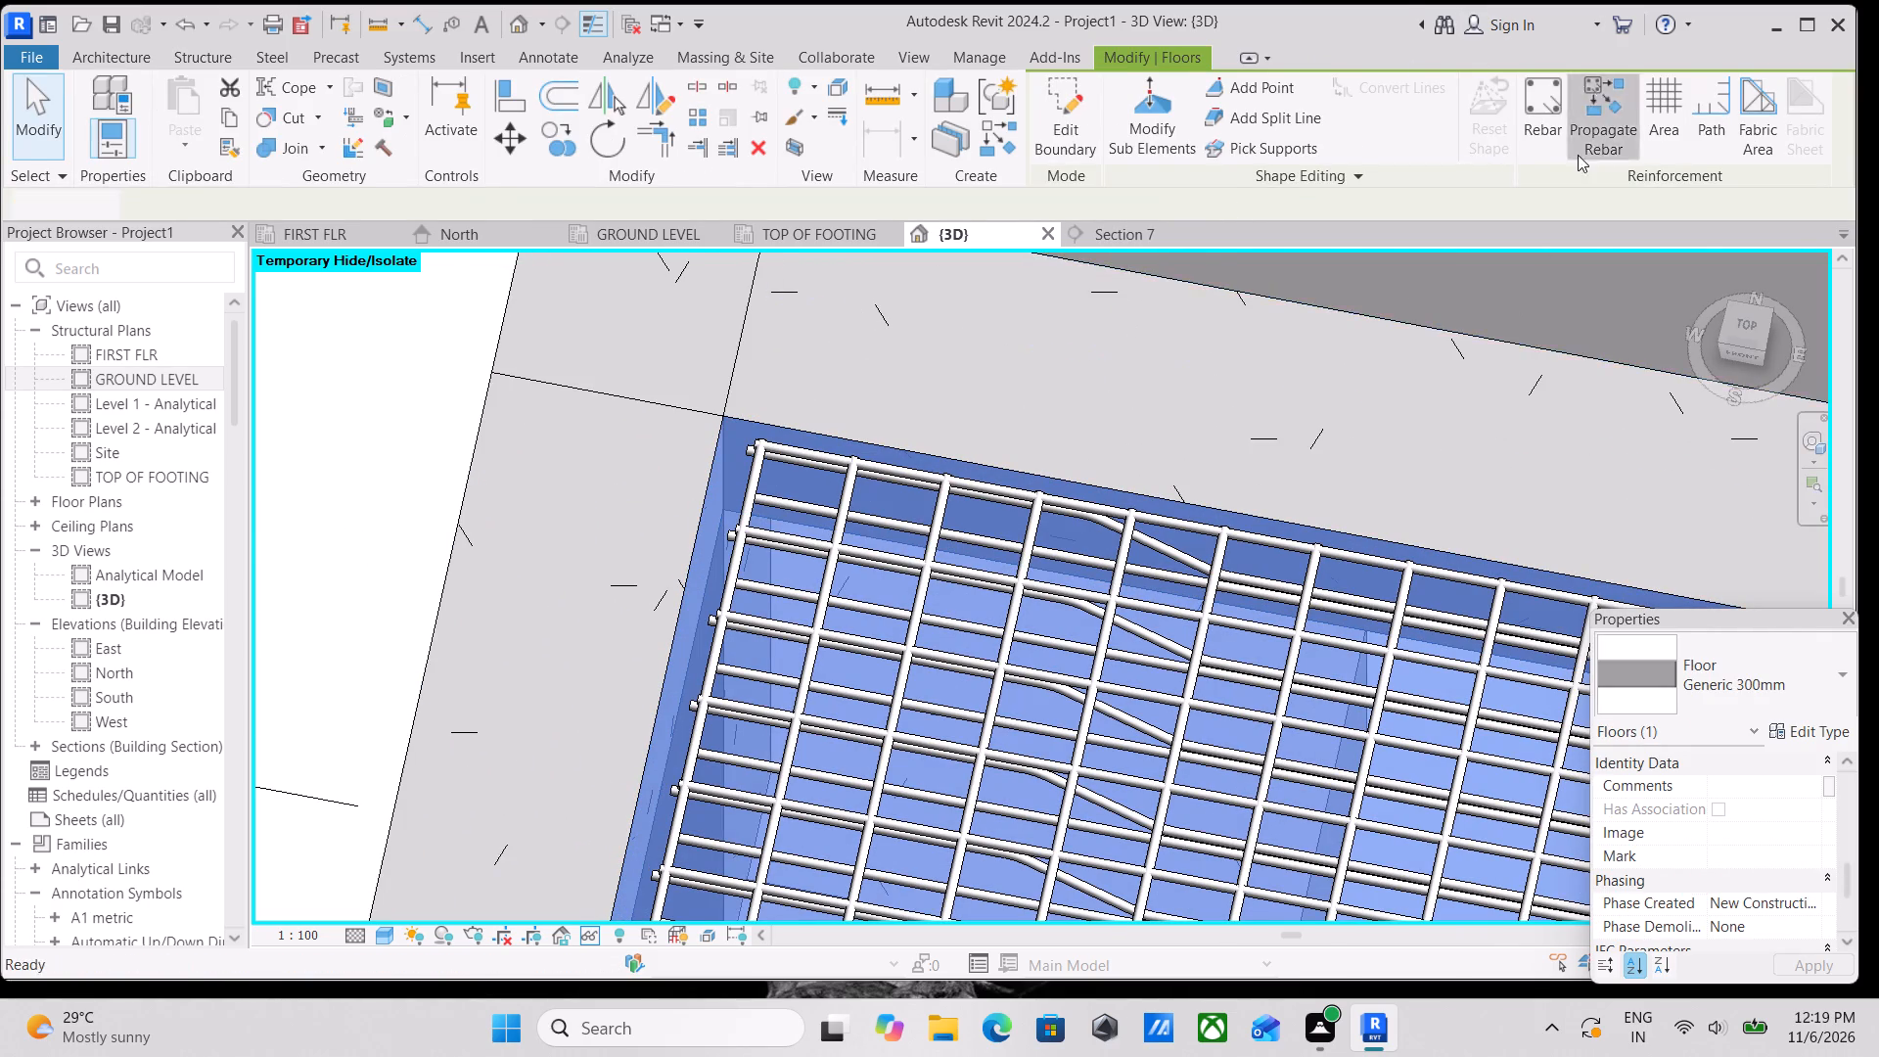
scroll(1108, 506, "down", 4)
middle_click_drag(1087, 436, 862, 309)
scroll(1148, 545, "down", 3)
middle_click_drag(1148, 545, 833, 379)
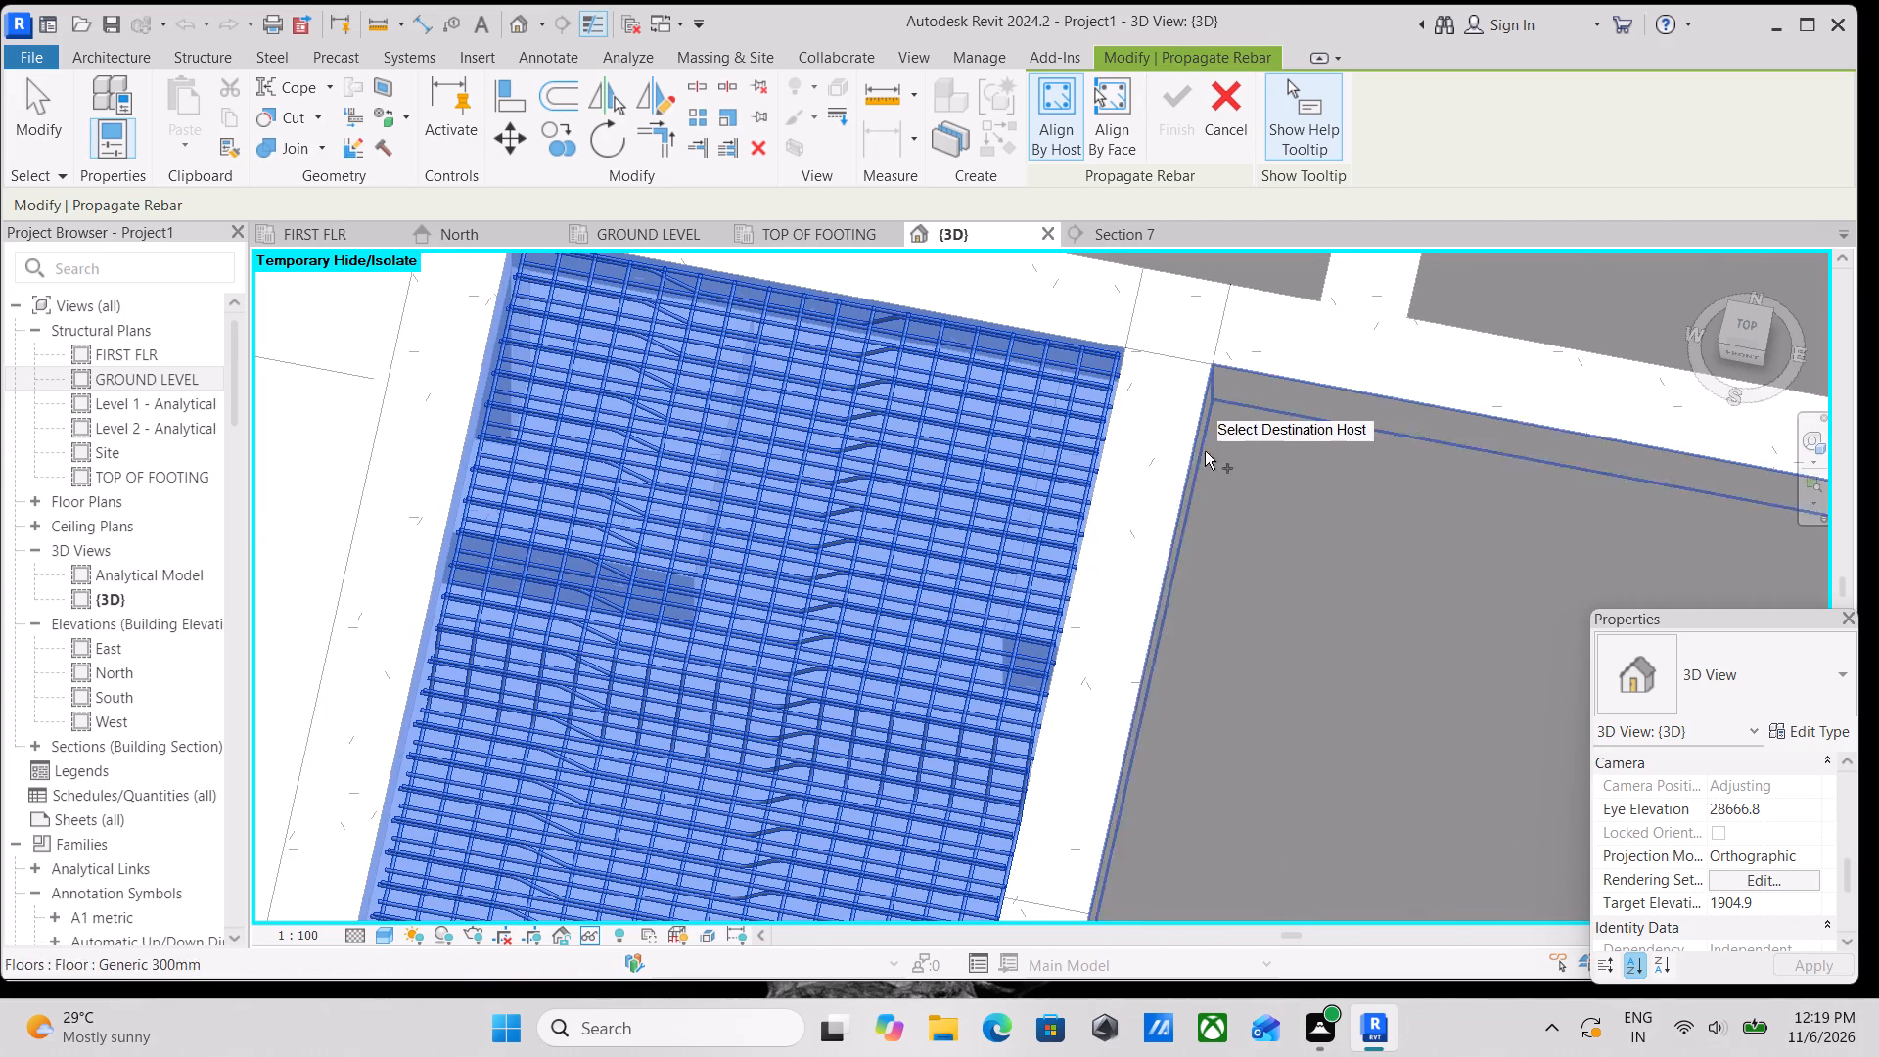
left_click(1202, 443)
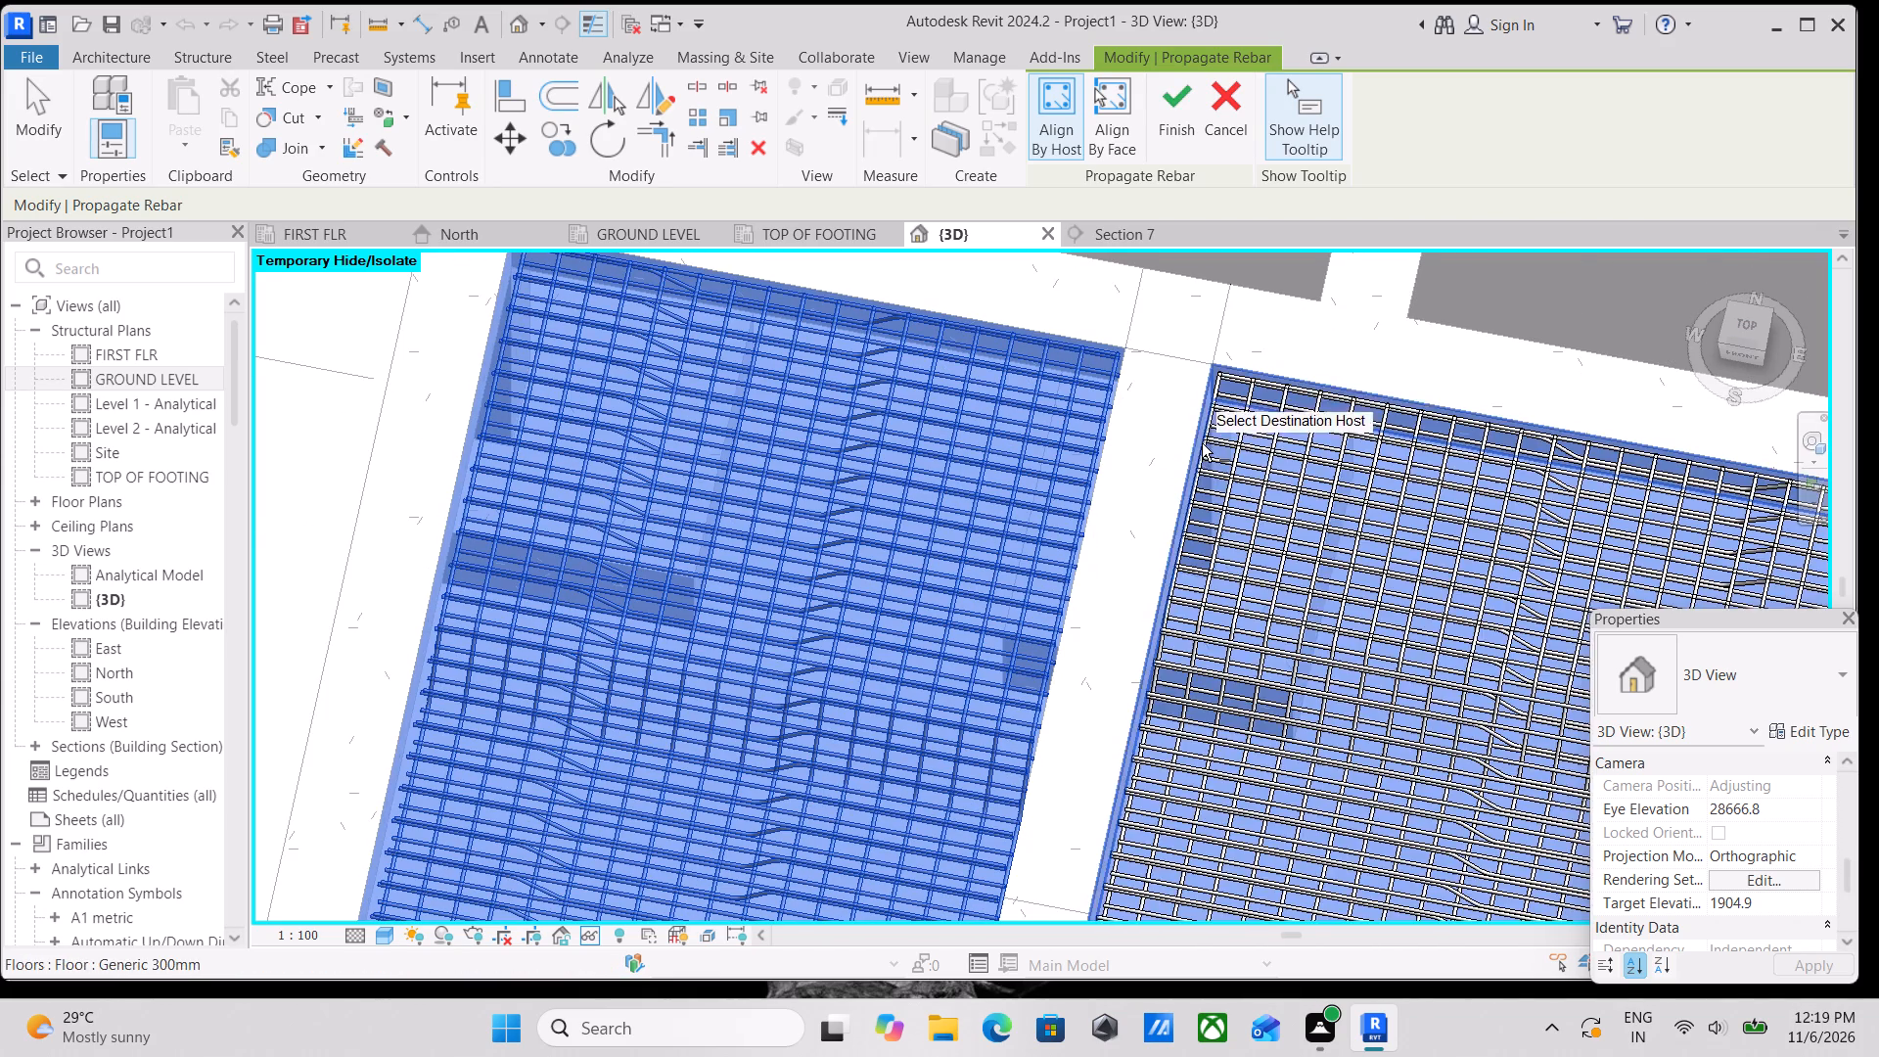
middle_click_drag(1281, 417, 1267, 451)
left_click(1177, 93)
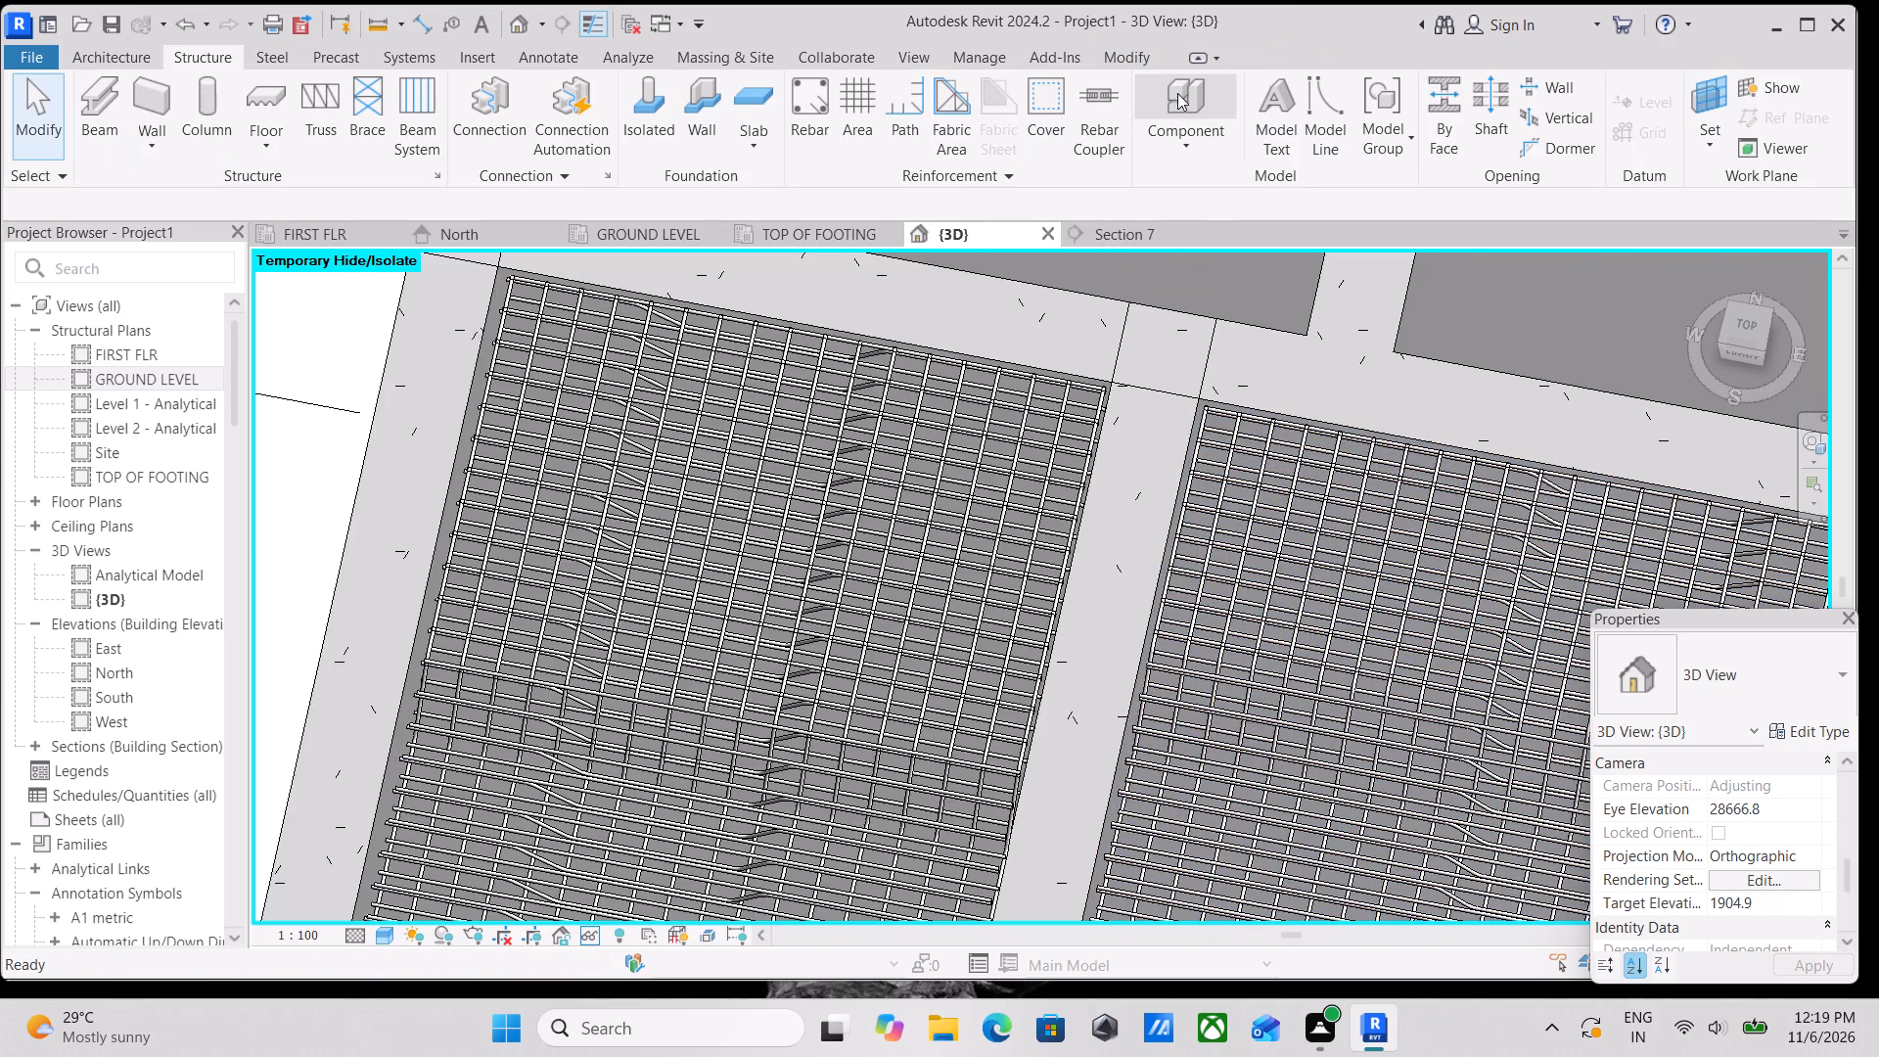
Examine the two reinforced panels and the layout of the remaining bare floor panels between grids 1 and 4.
scroll(1147, 480, "down", 13)
middle_click_drag(1210, 515, 1249, 583)
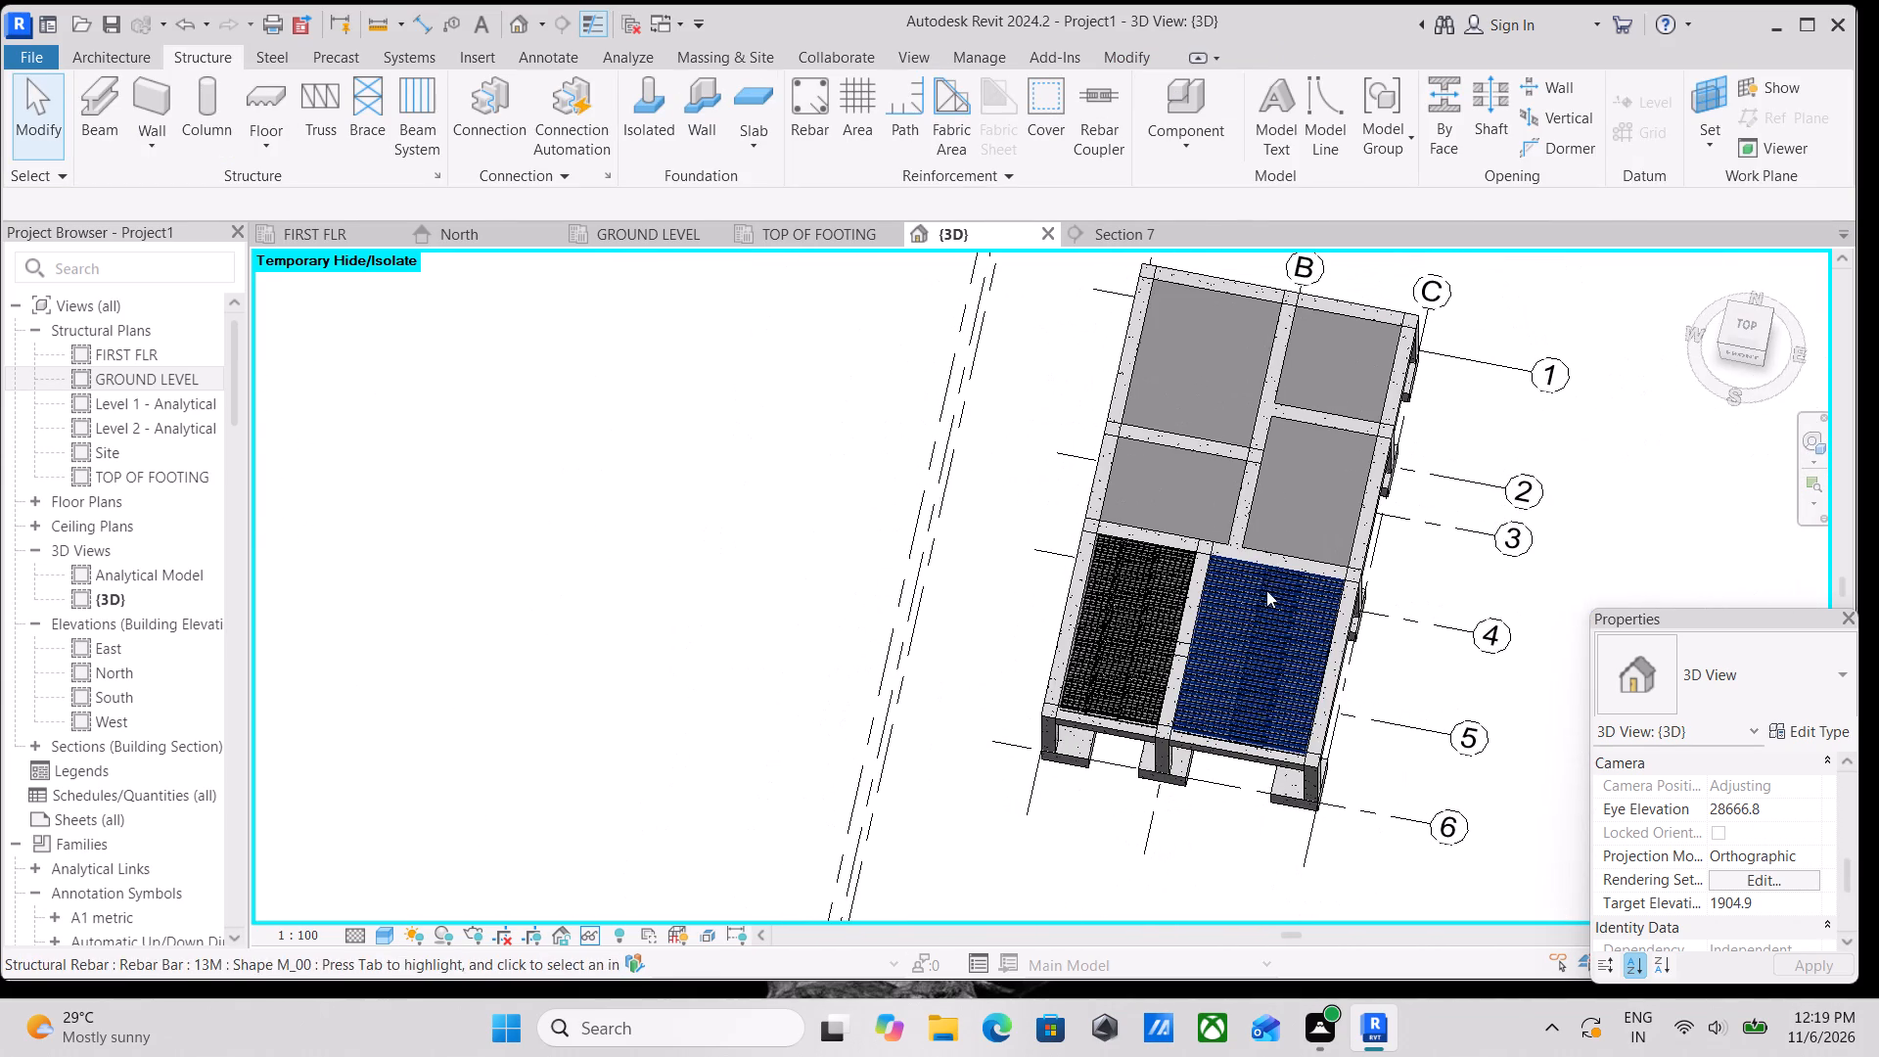
middle_click_drag(1206, 503, 1331, 634, "shift")
middle_click_drag(1205, 633, 1403, 486)
middle_click_drag(1382, 604, 1441, 564, "shift")
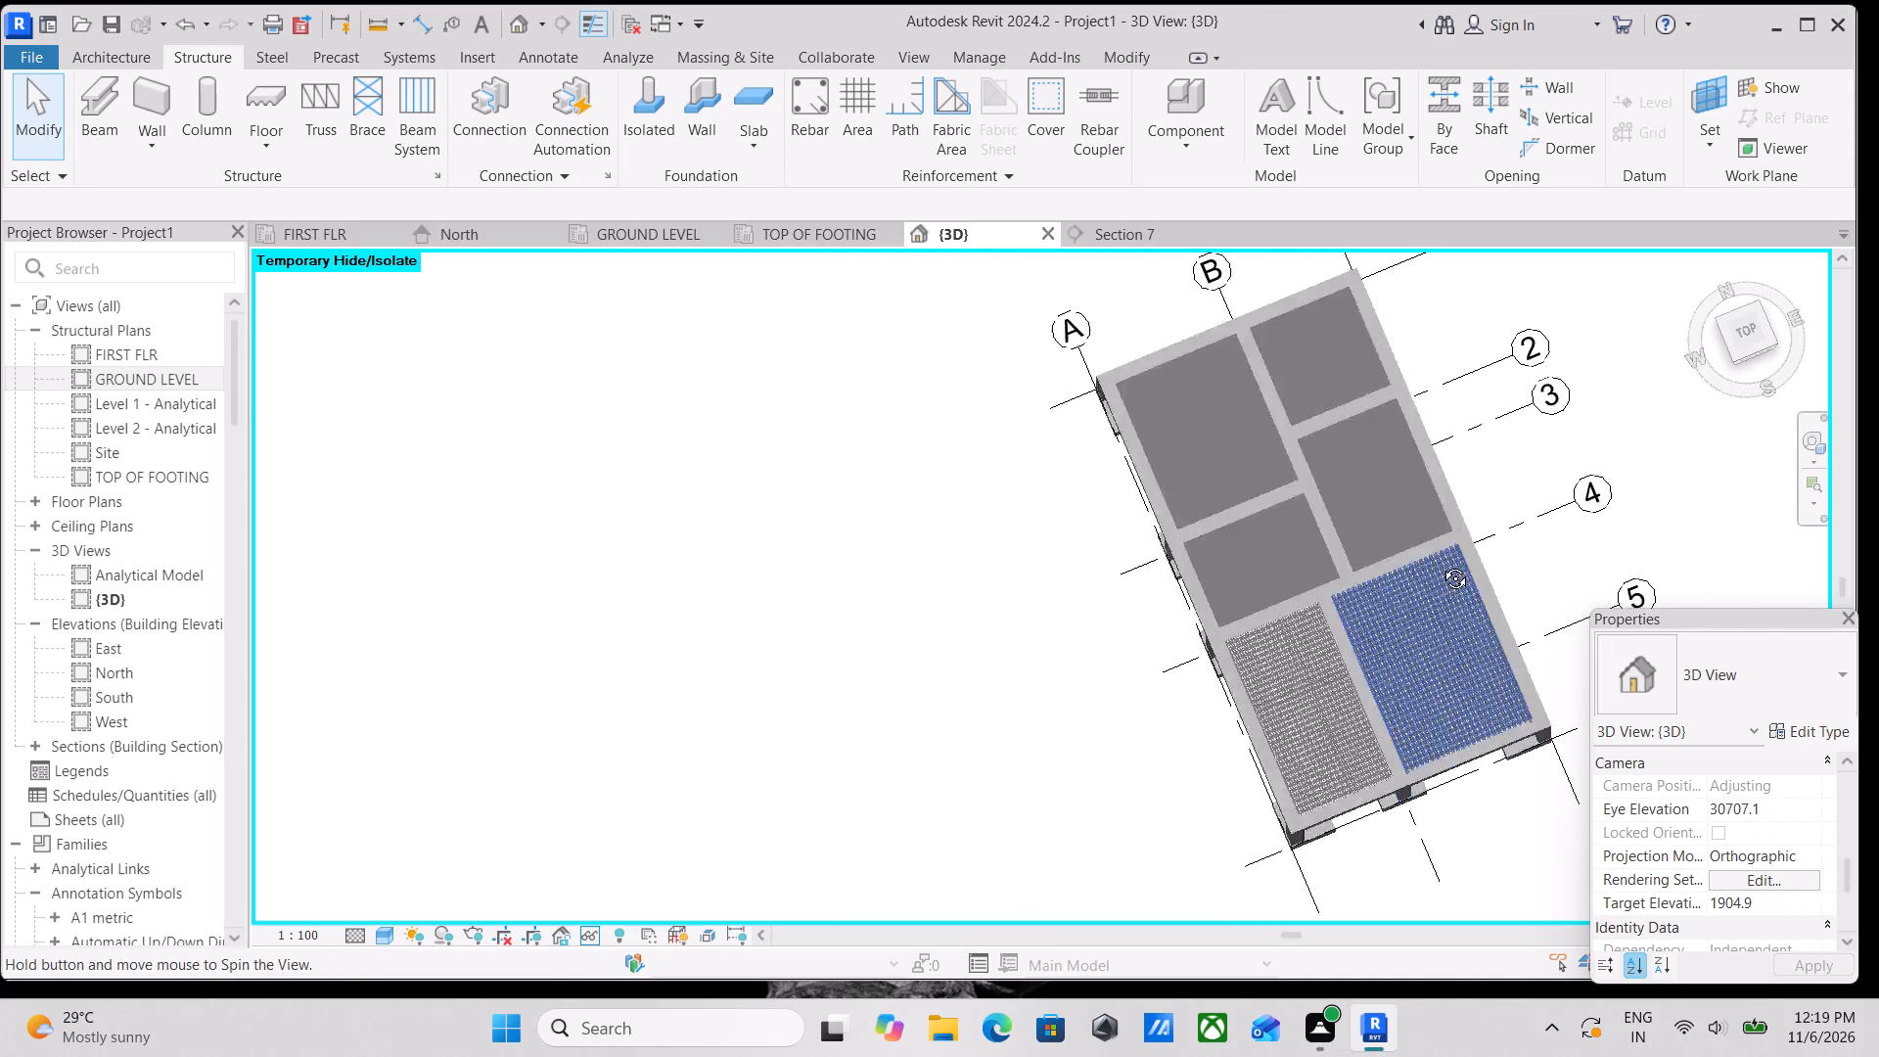
middle_click_drag(1441, 564, 1555, 453, "shift")
middle_click_drag(1430, 681, 1323, 415)
scroll(1305, 635, "up", 4)
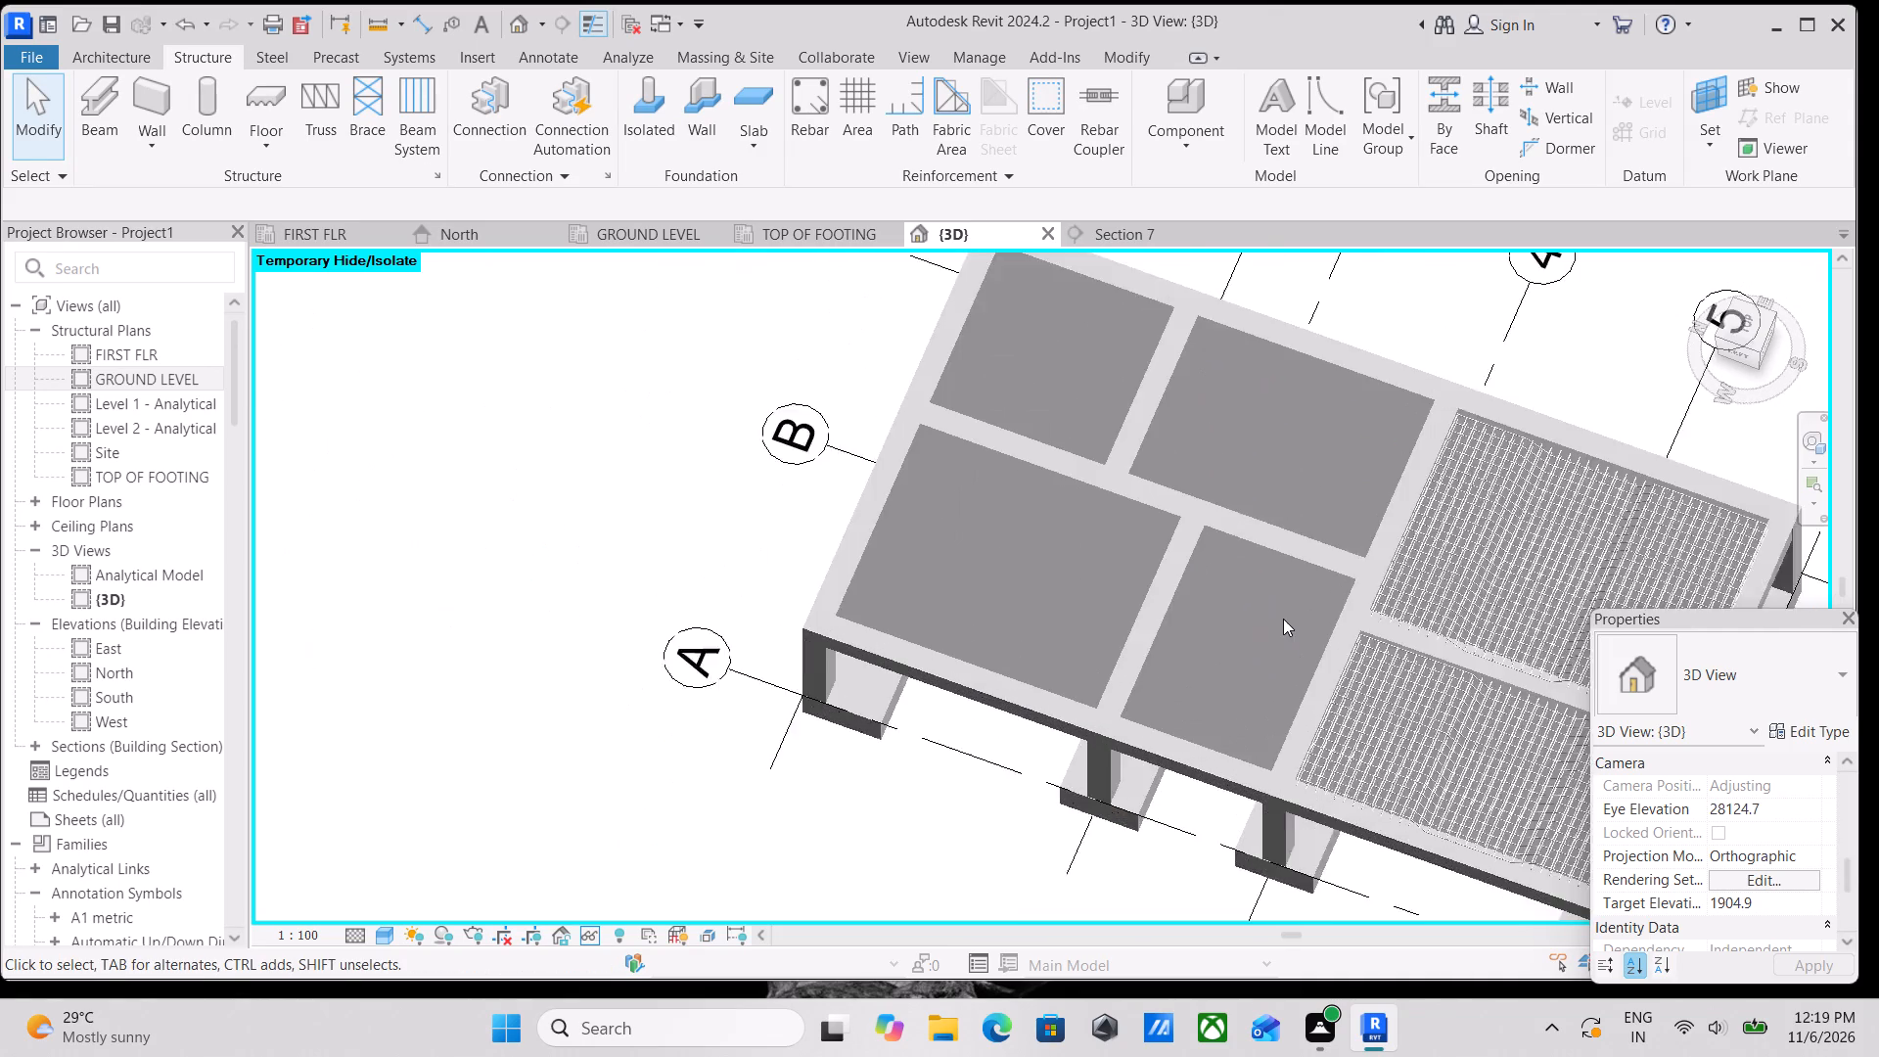
scroll(1283, 619, "up", 2)
scroll(1271, 609, "down", 2)
middle_click_drag(1269, 609, 1181, 707)
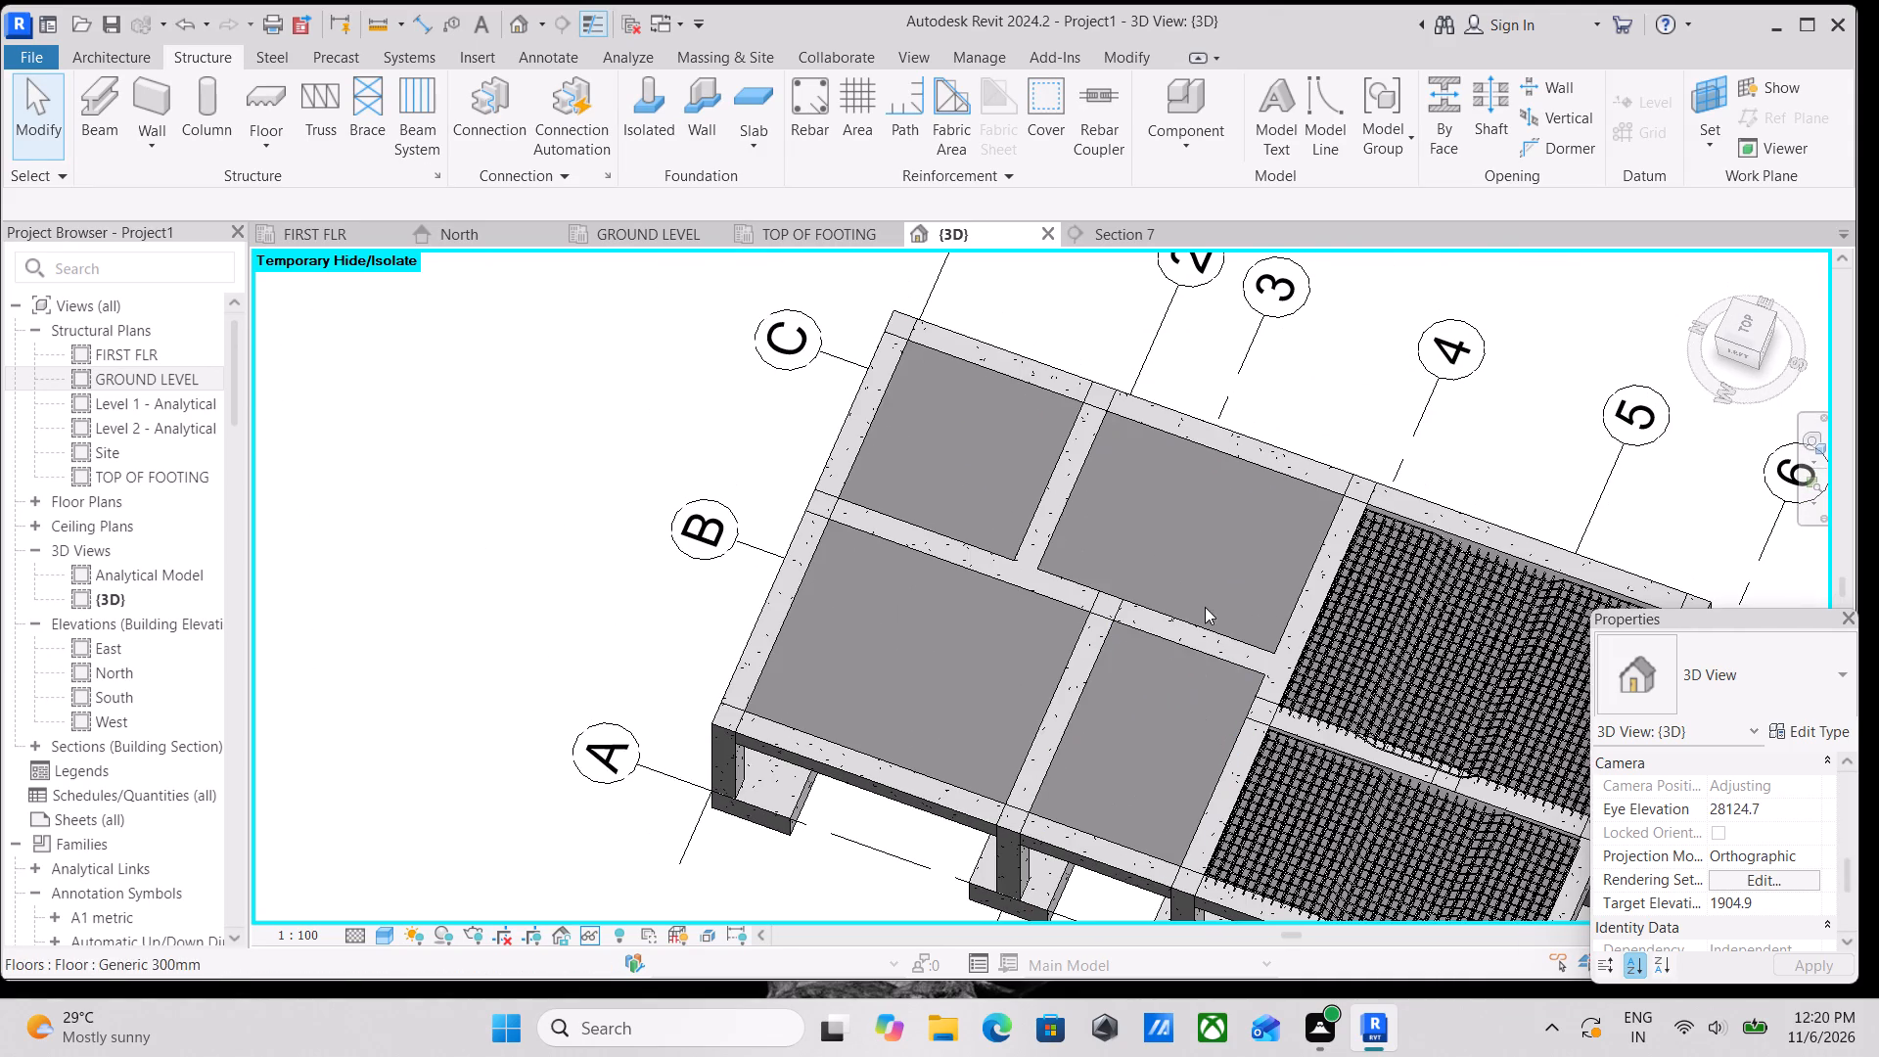
middle_click_drag(1205, 607, 1174, 625)
scroll(1205, 607, "down", 1)
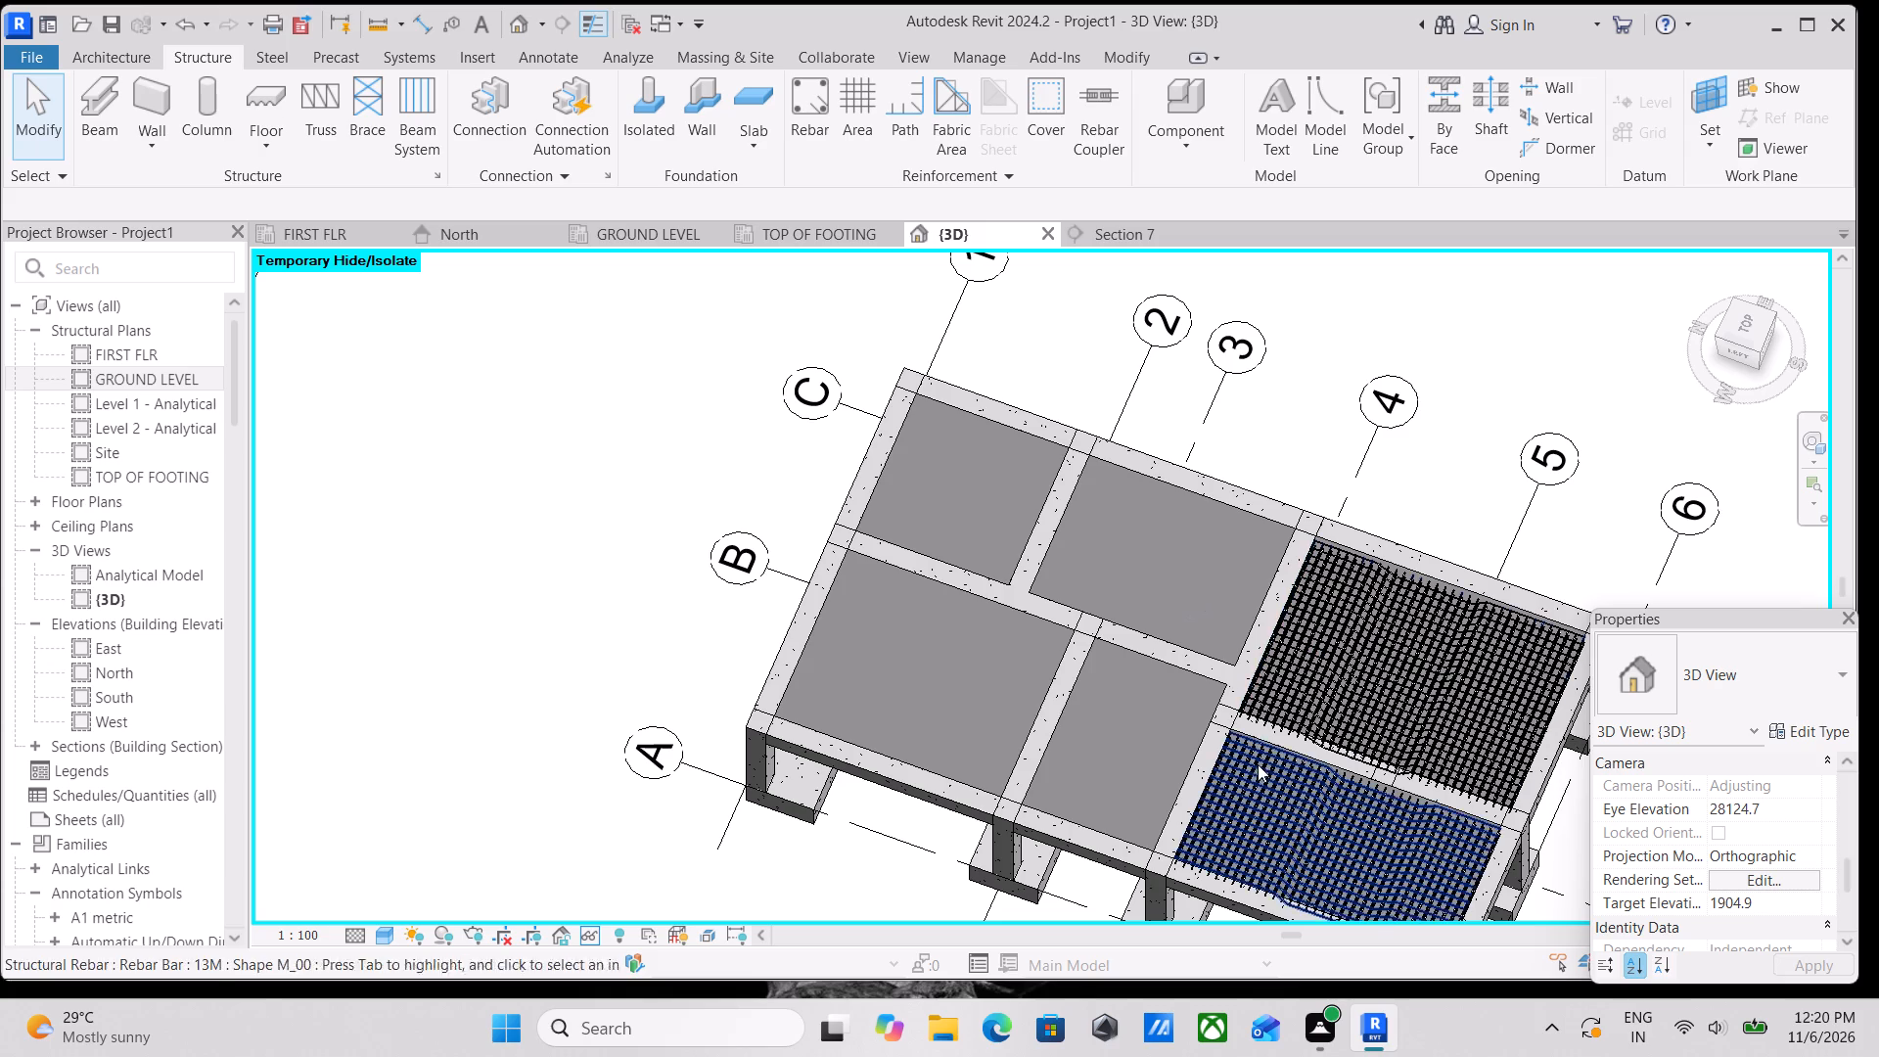
scroll(1131, 789, "up", 3)
middle_click_drag(1165, 850, 1189, 932)
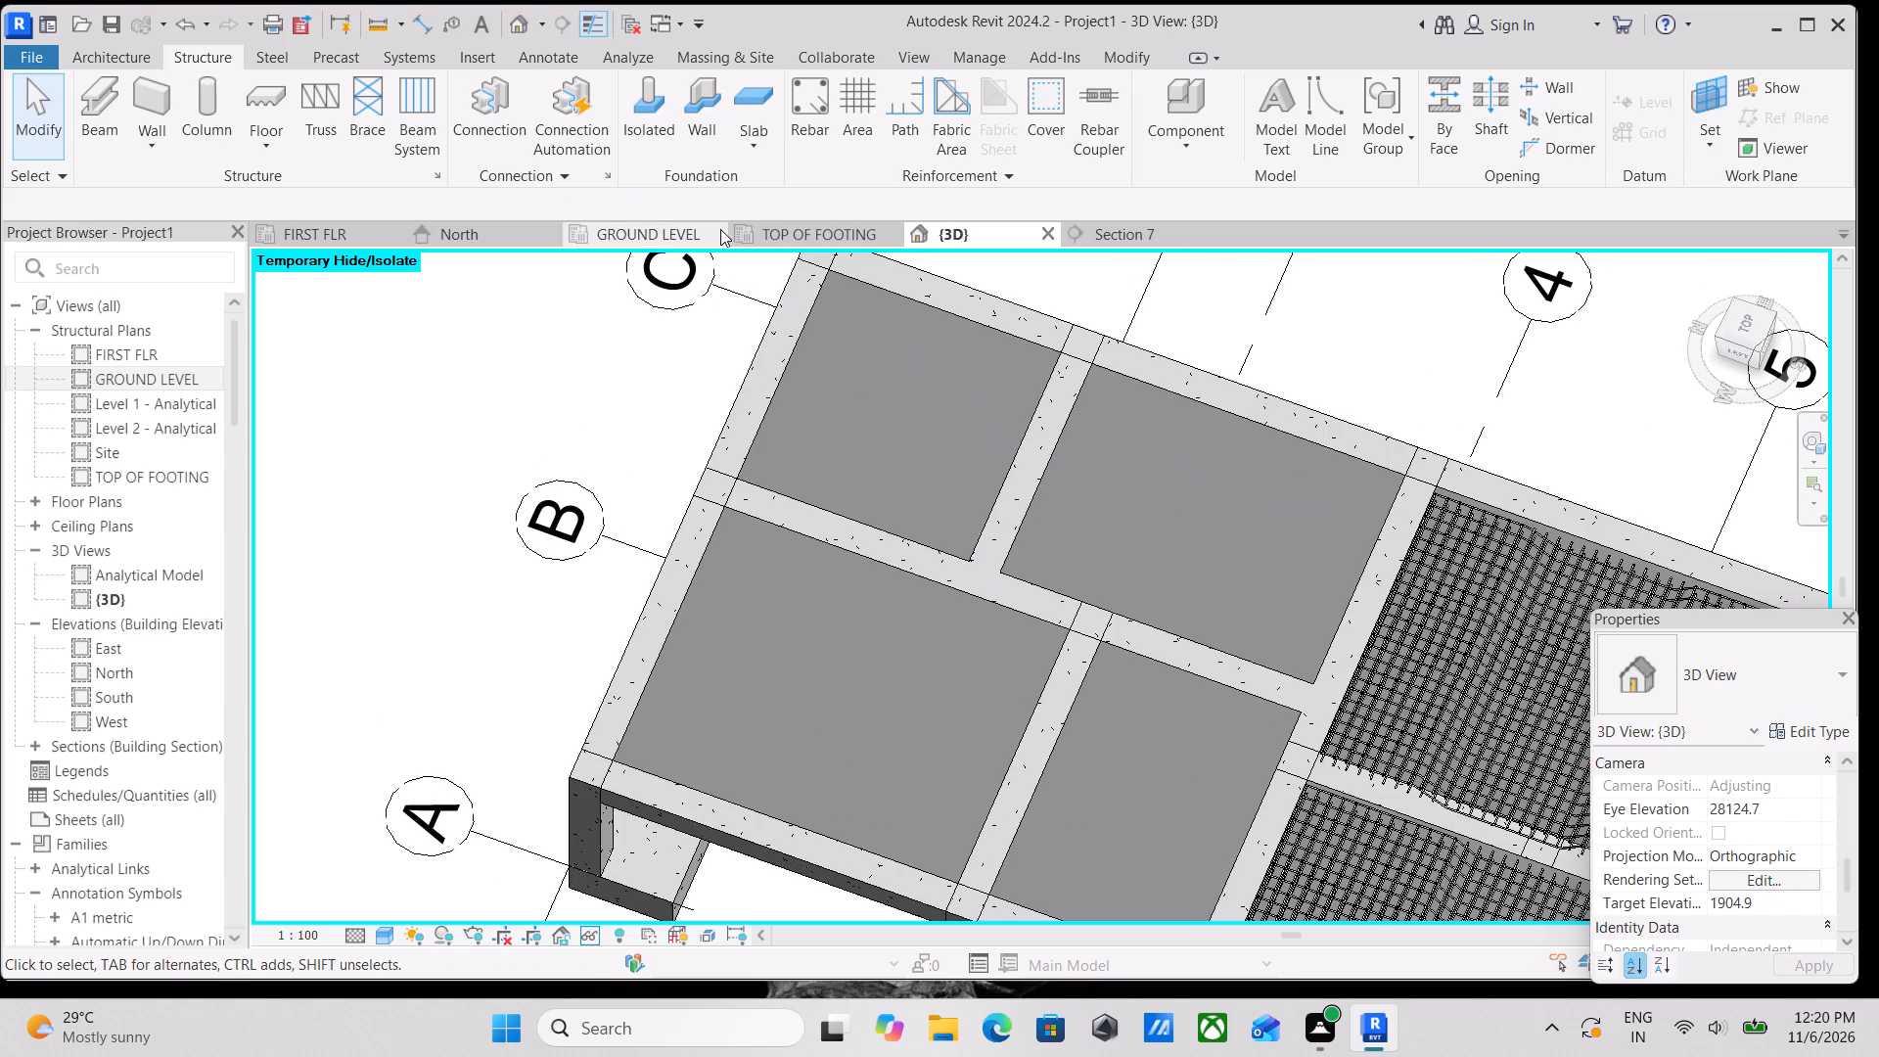
In the GROUND LEVEL plan, draw a building section from outside grid C to grid B, just inside the grid 1 beam, facing grid 2.
left_click(654, 234)
scroll(967, 480, "down", 3)
middle_click_drag(952, 523, 967, 659)
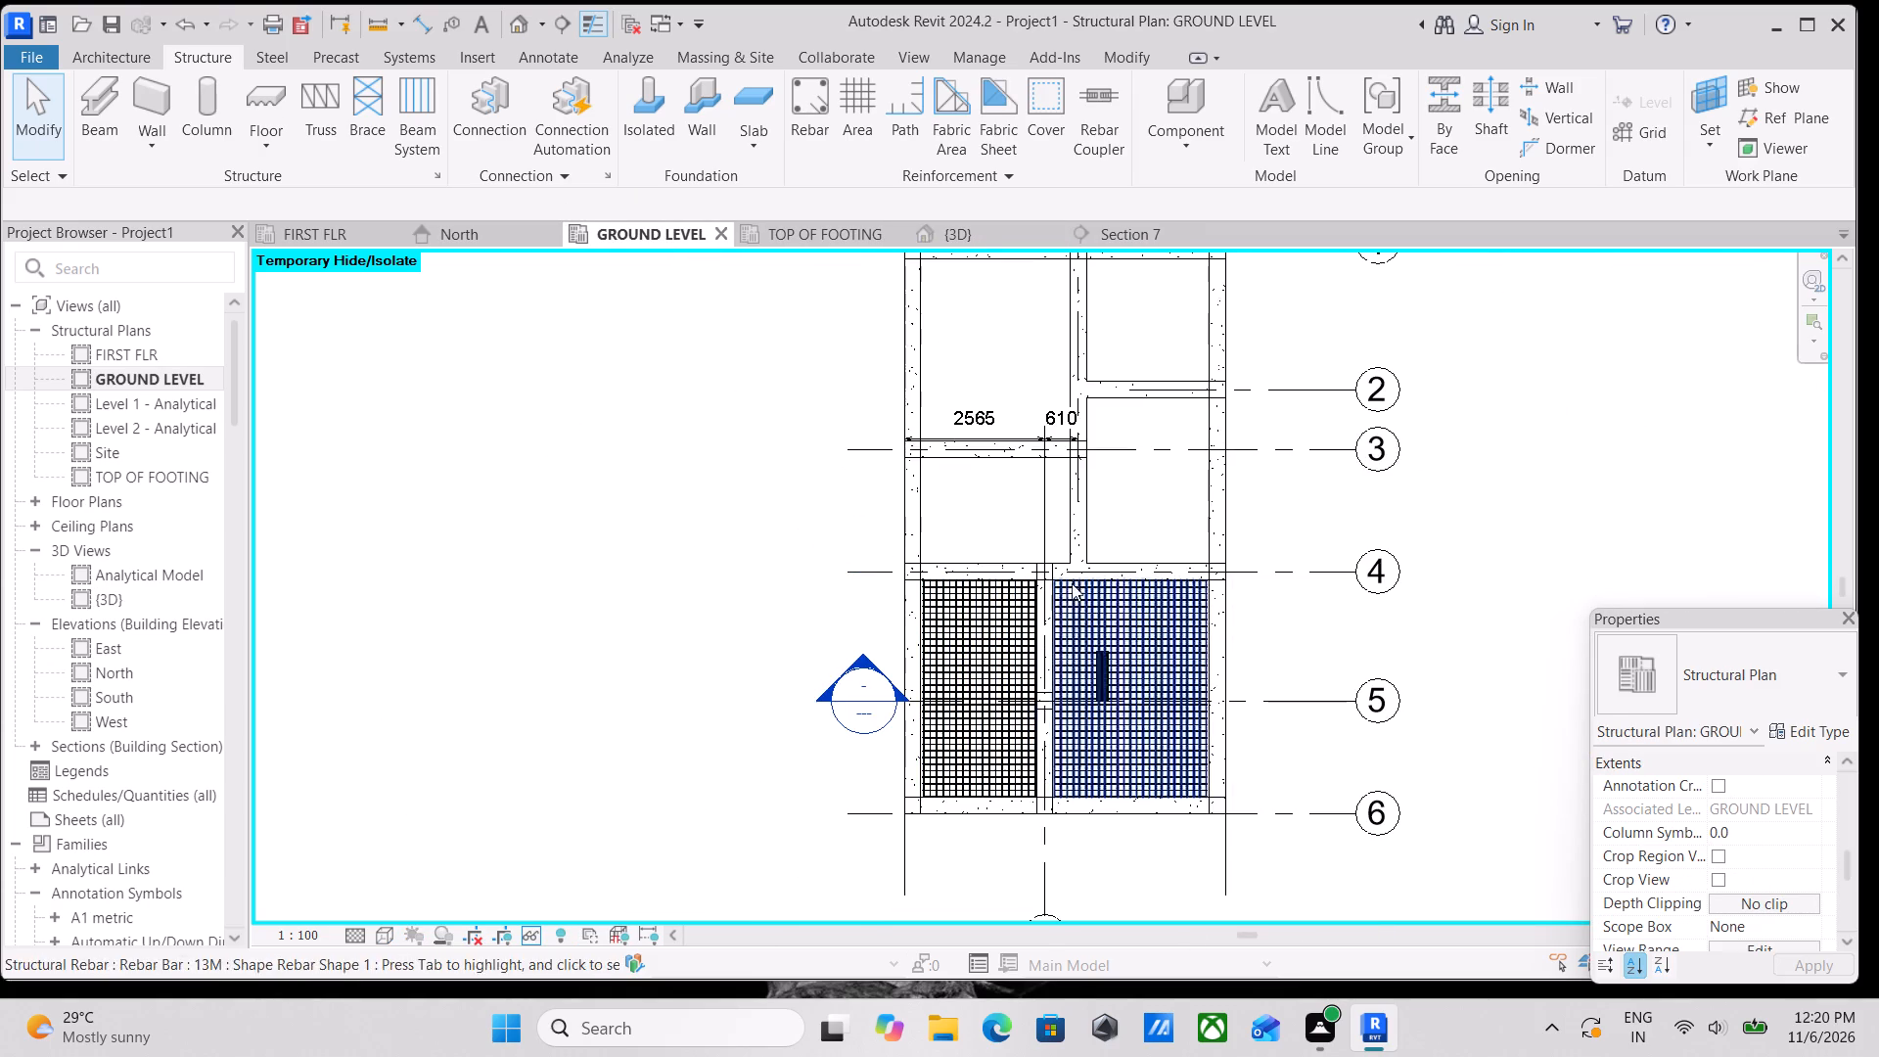
scroll(1105, 613, "up", 2)
middle_click_drag(982, 538, 1021, 689)
scroll(1197, 627, "up", 1)
middle_click_drag(1134, 610, 1072, 722)
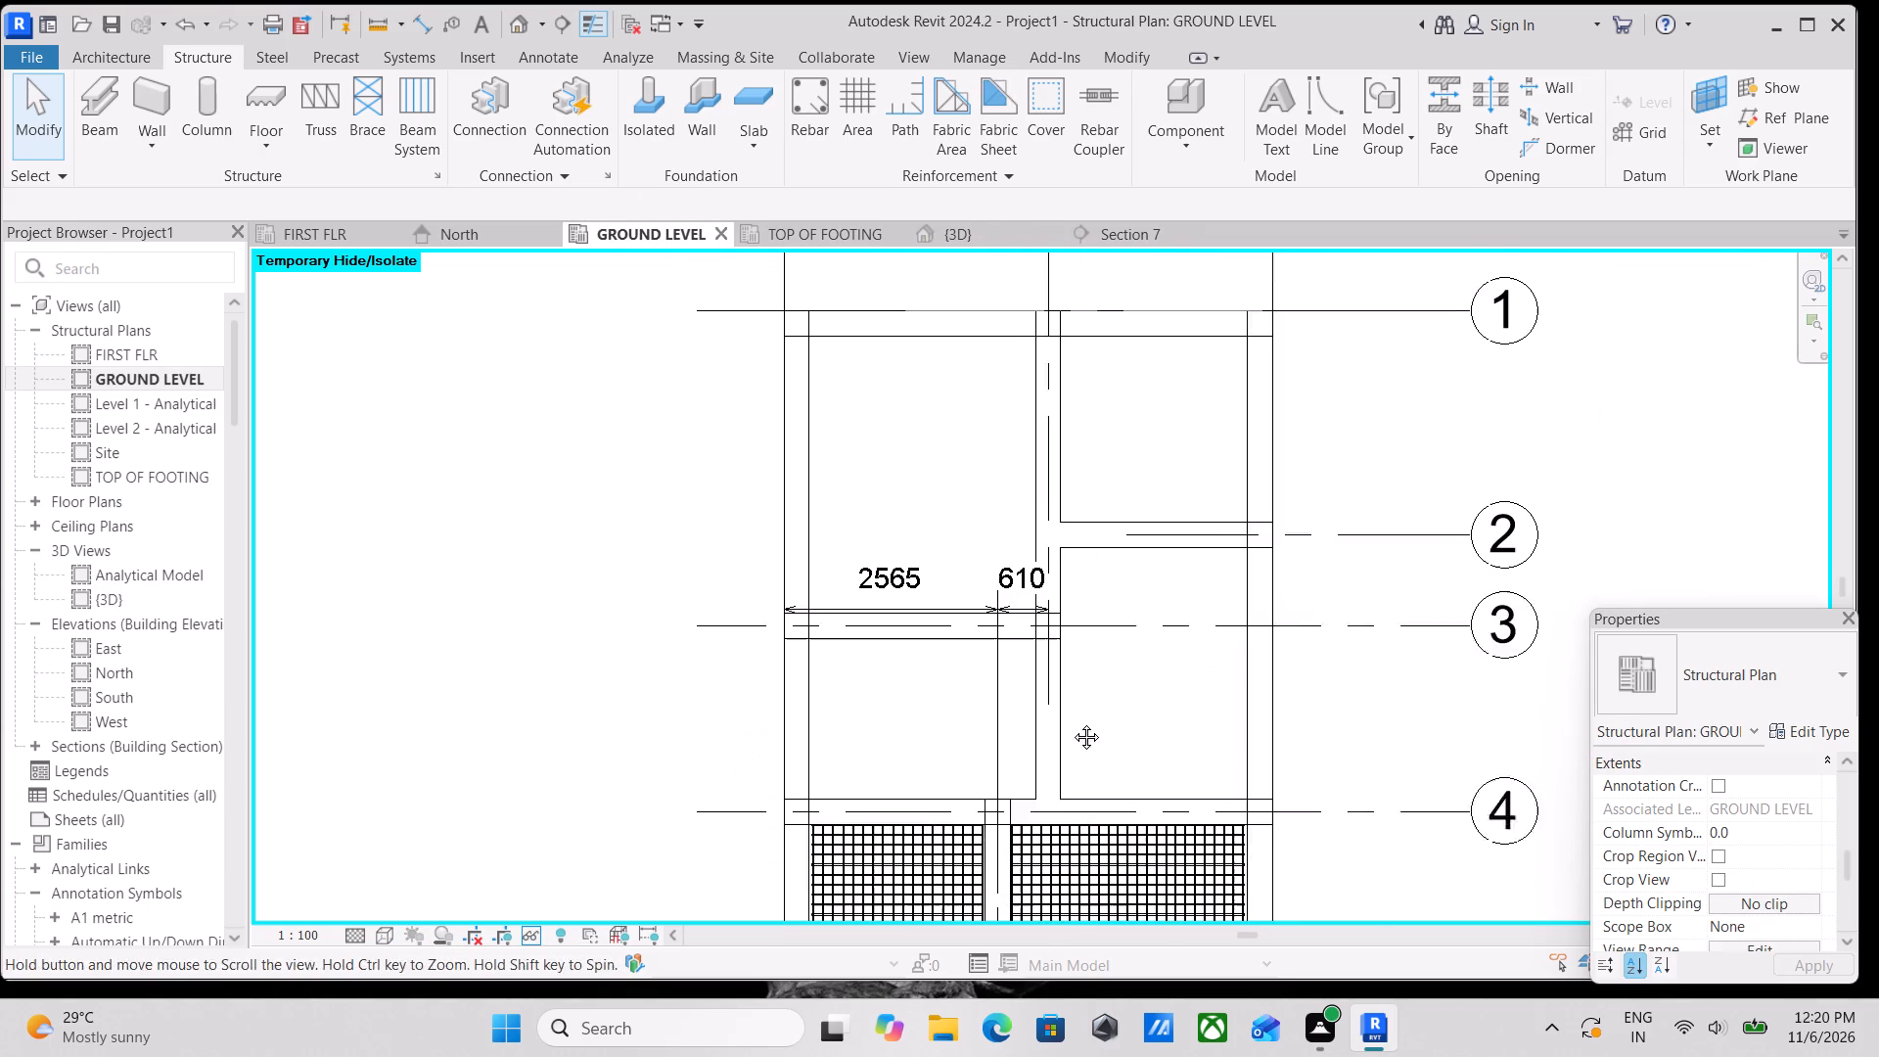
middle_click_drag(1072, 722, 1068, 728)
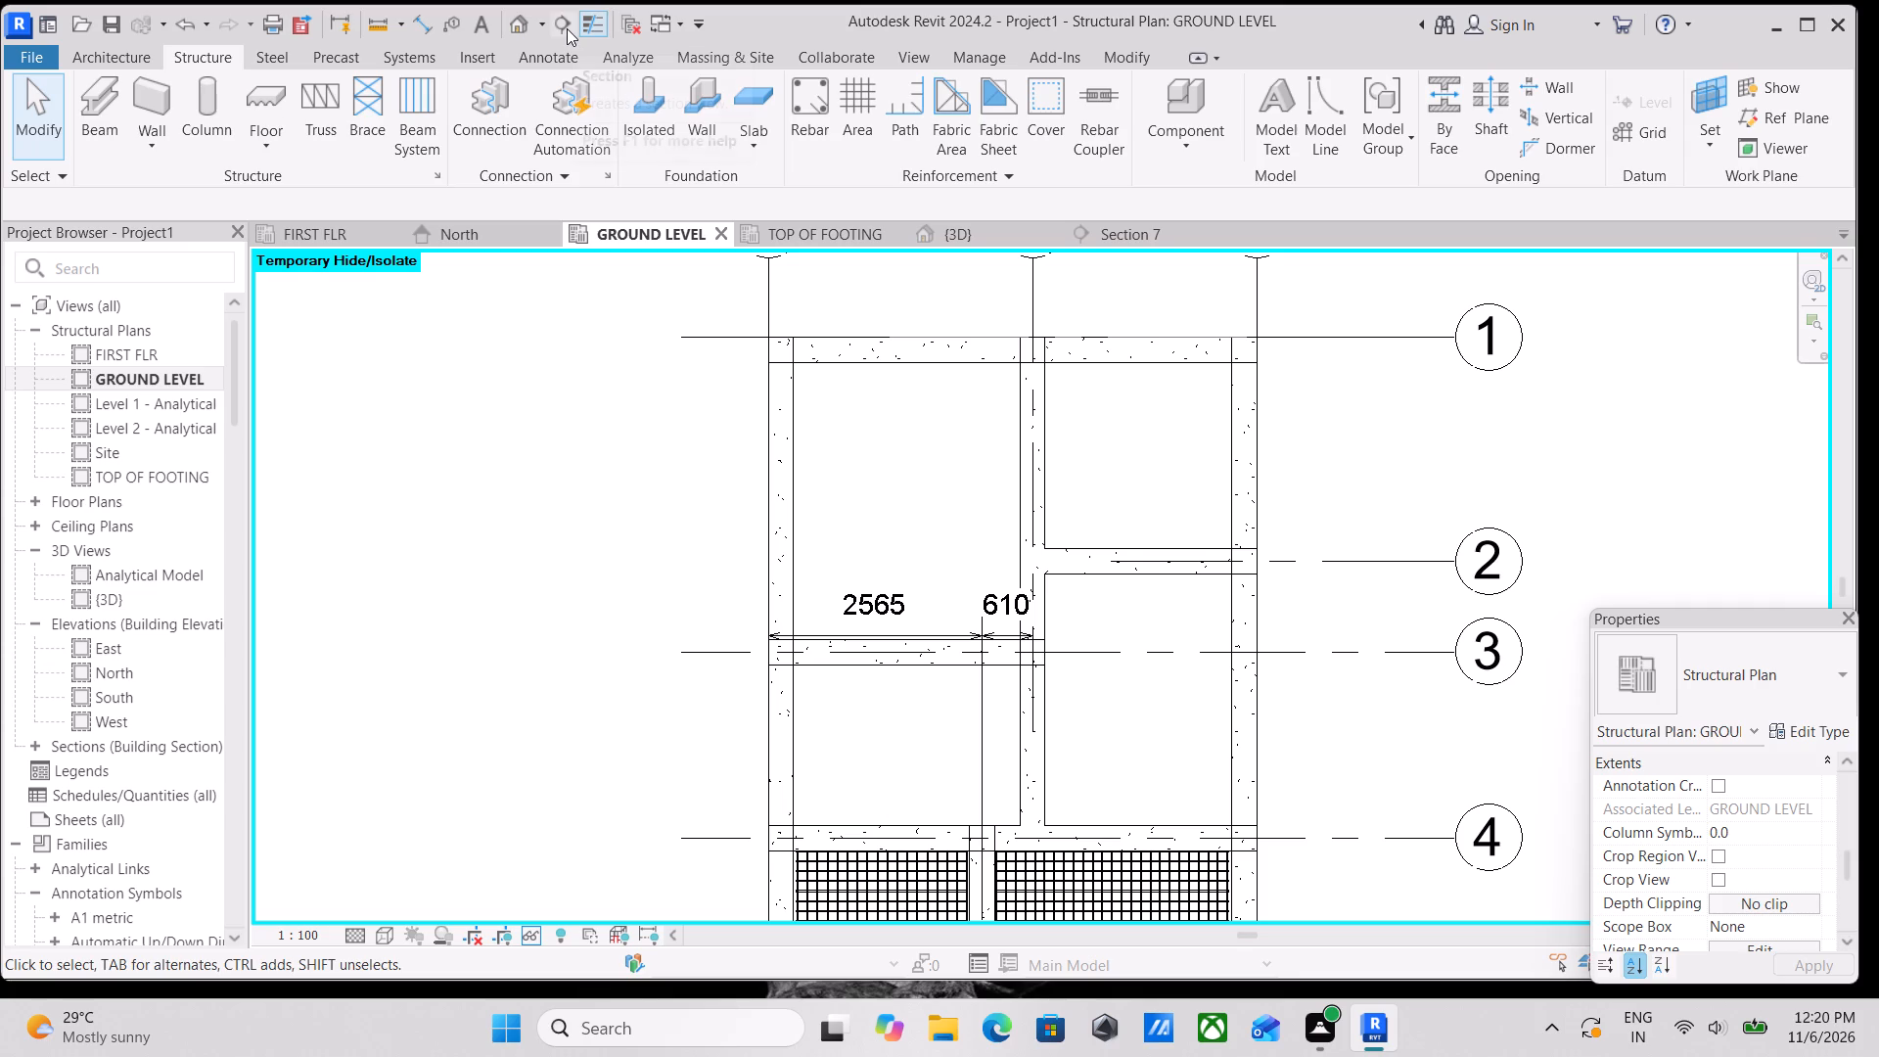
left_click(562, 24)
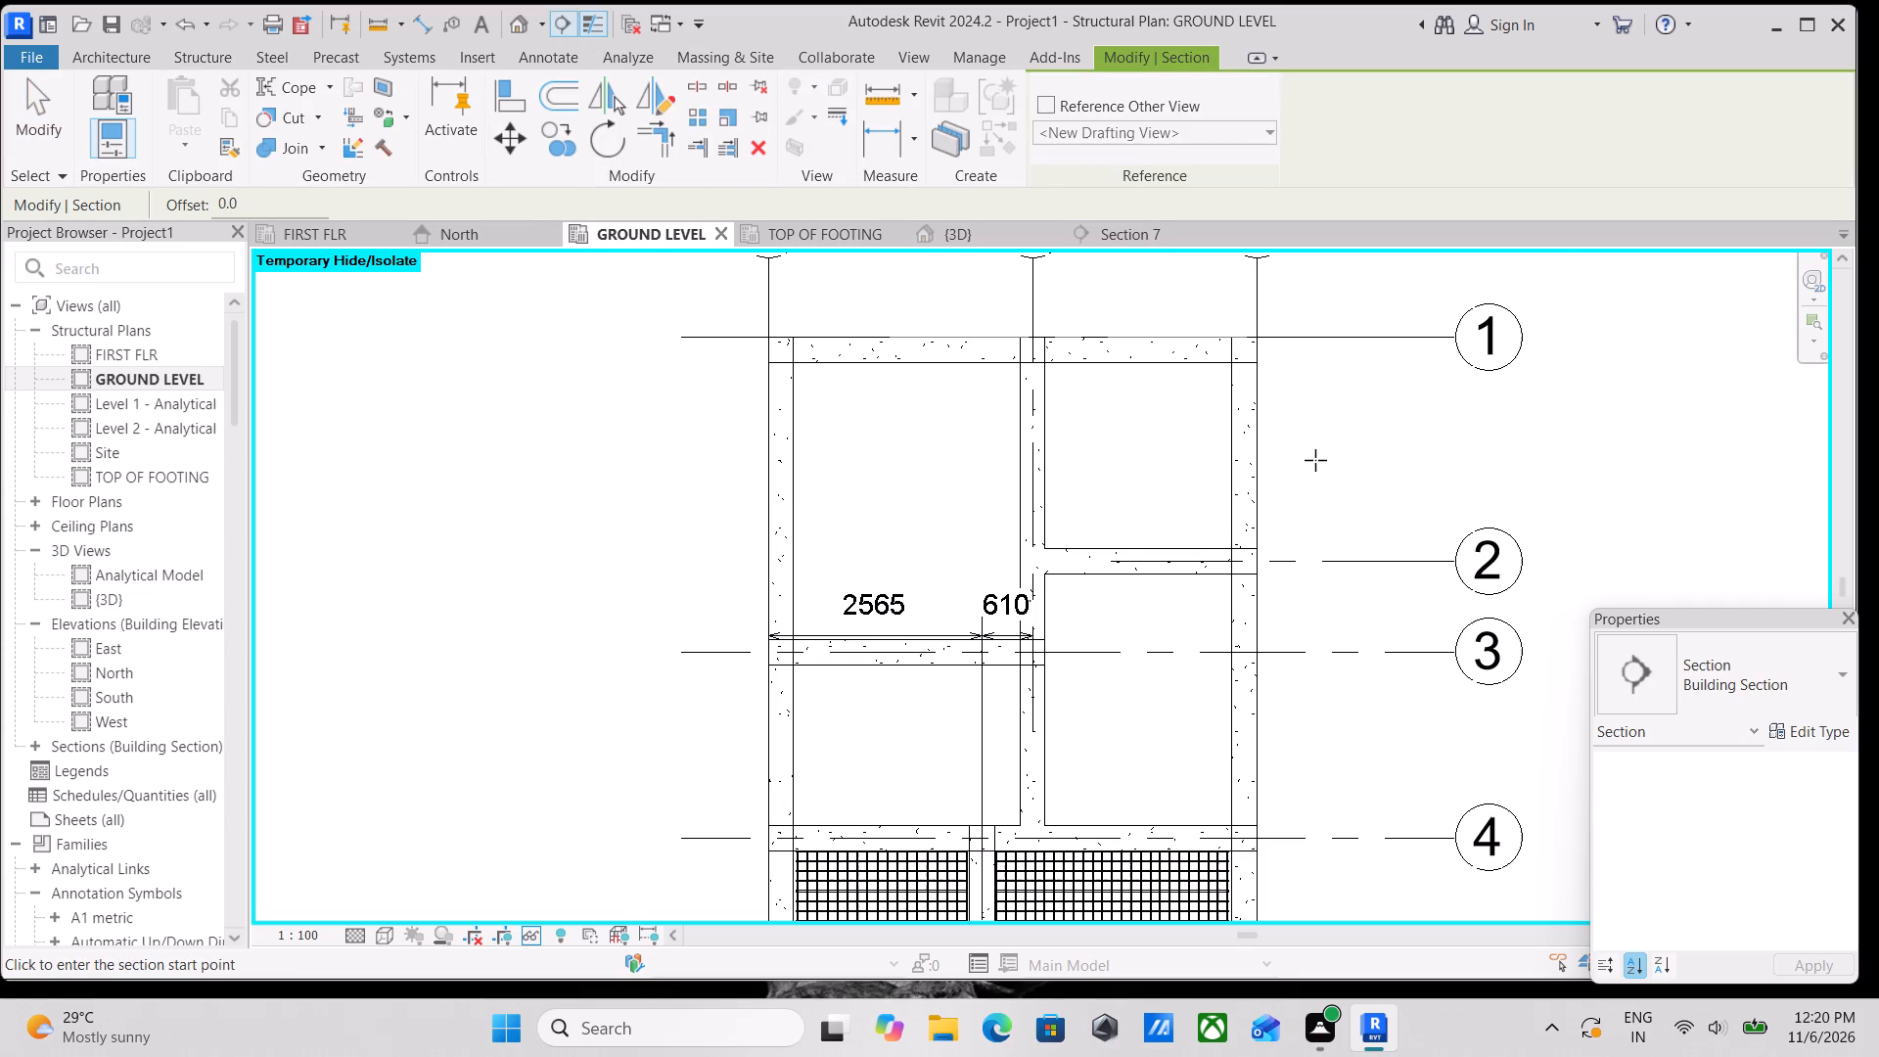
scroll(1315, 460, "up", 2)
left_click(1315, 460)
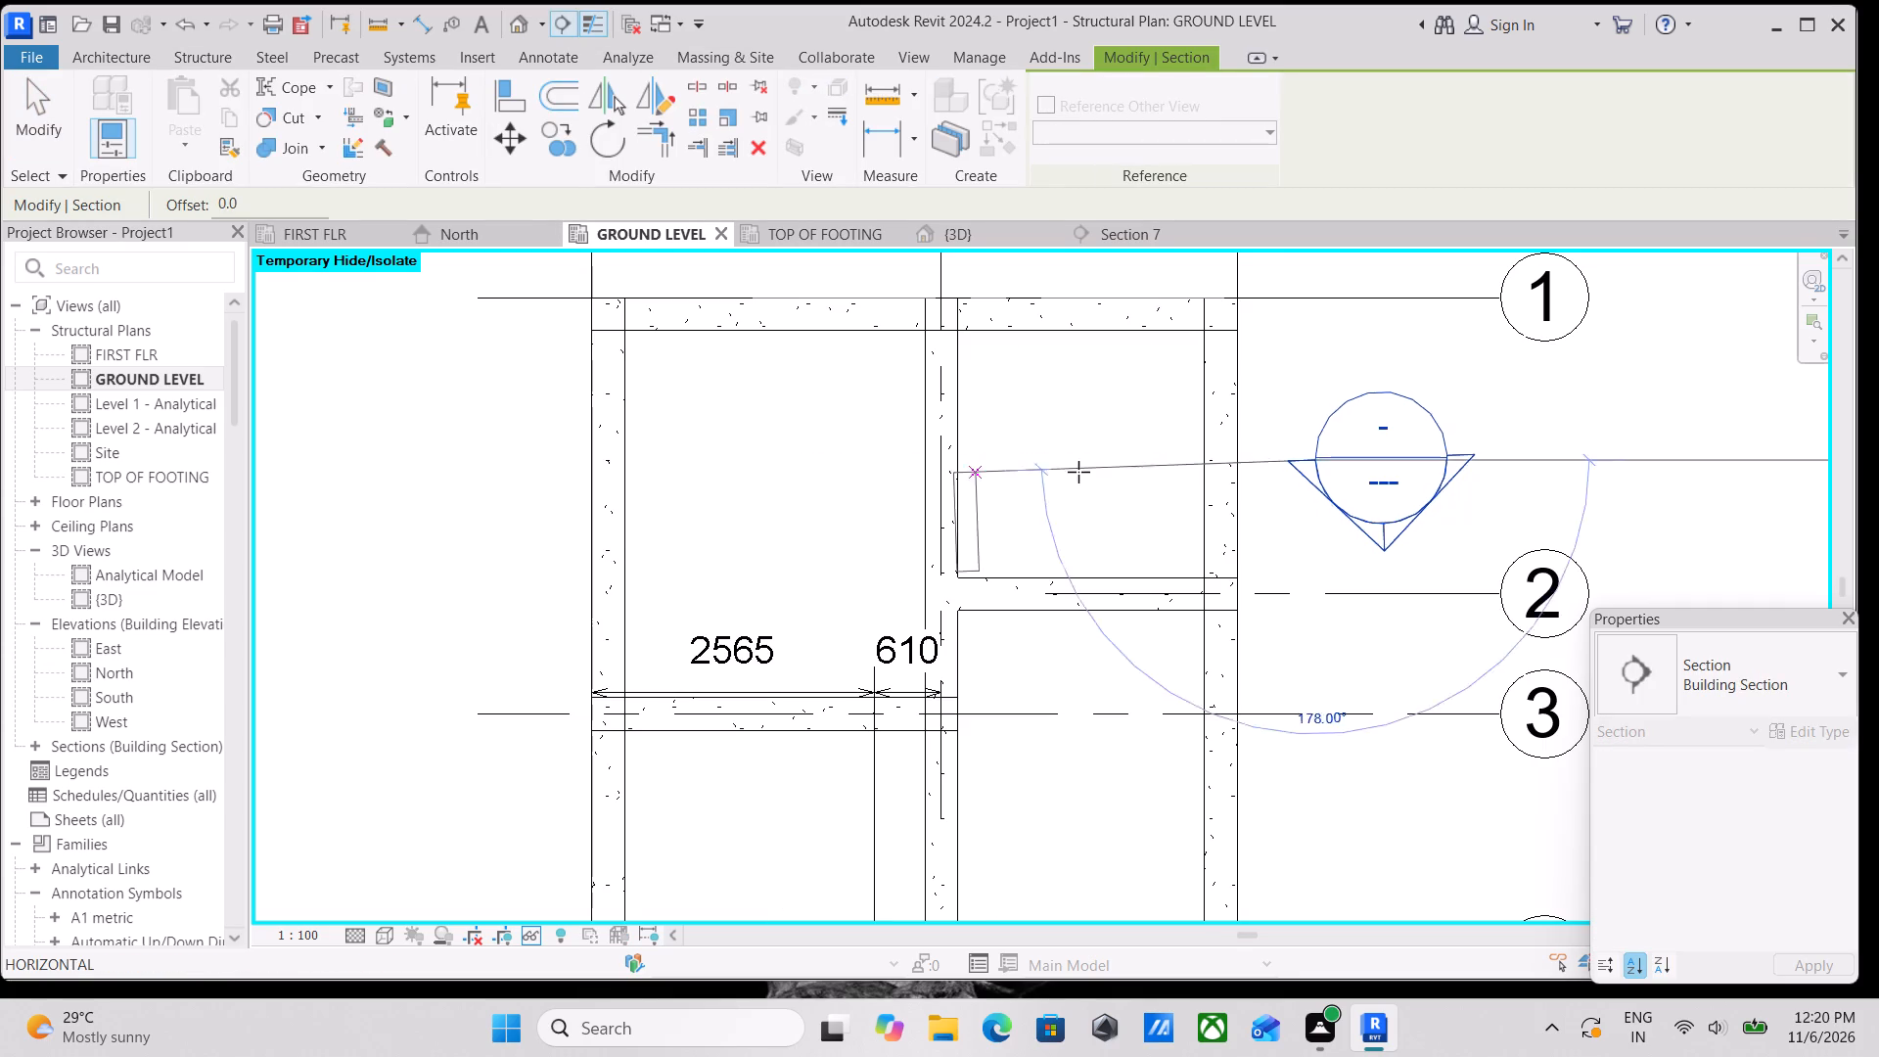
key("Escape")
left_click(1291, 350)
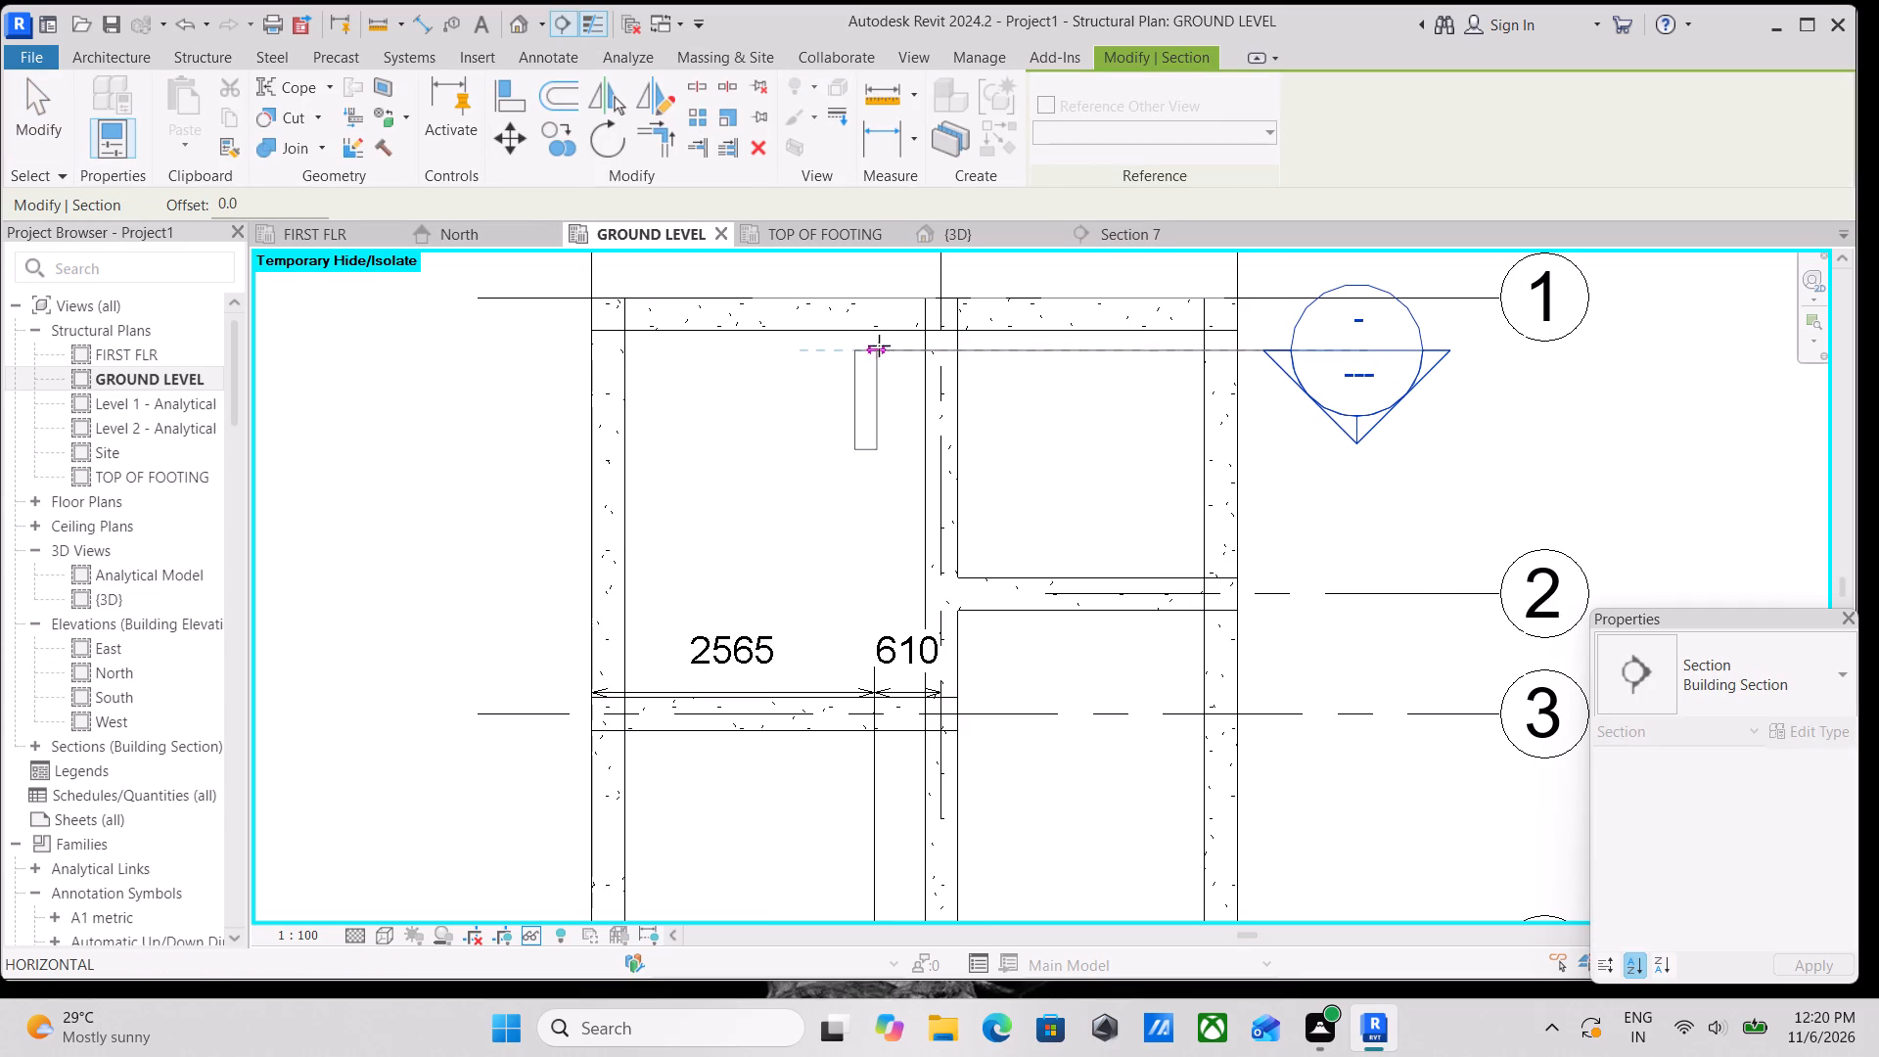
left_click(933, 341)
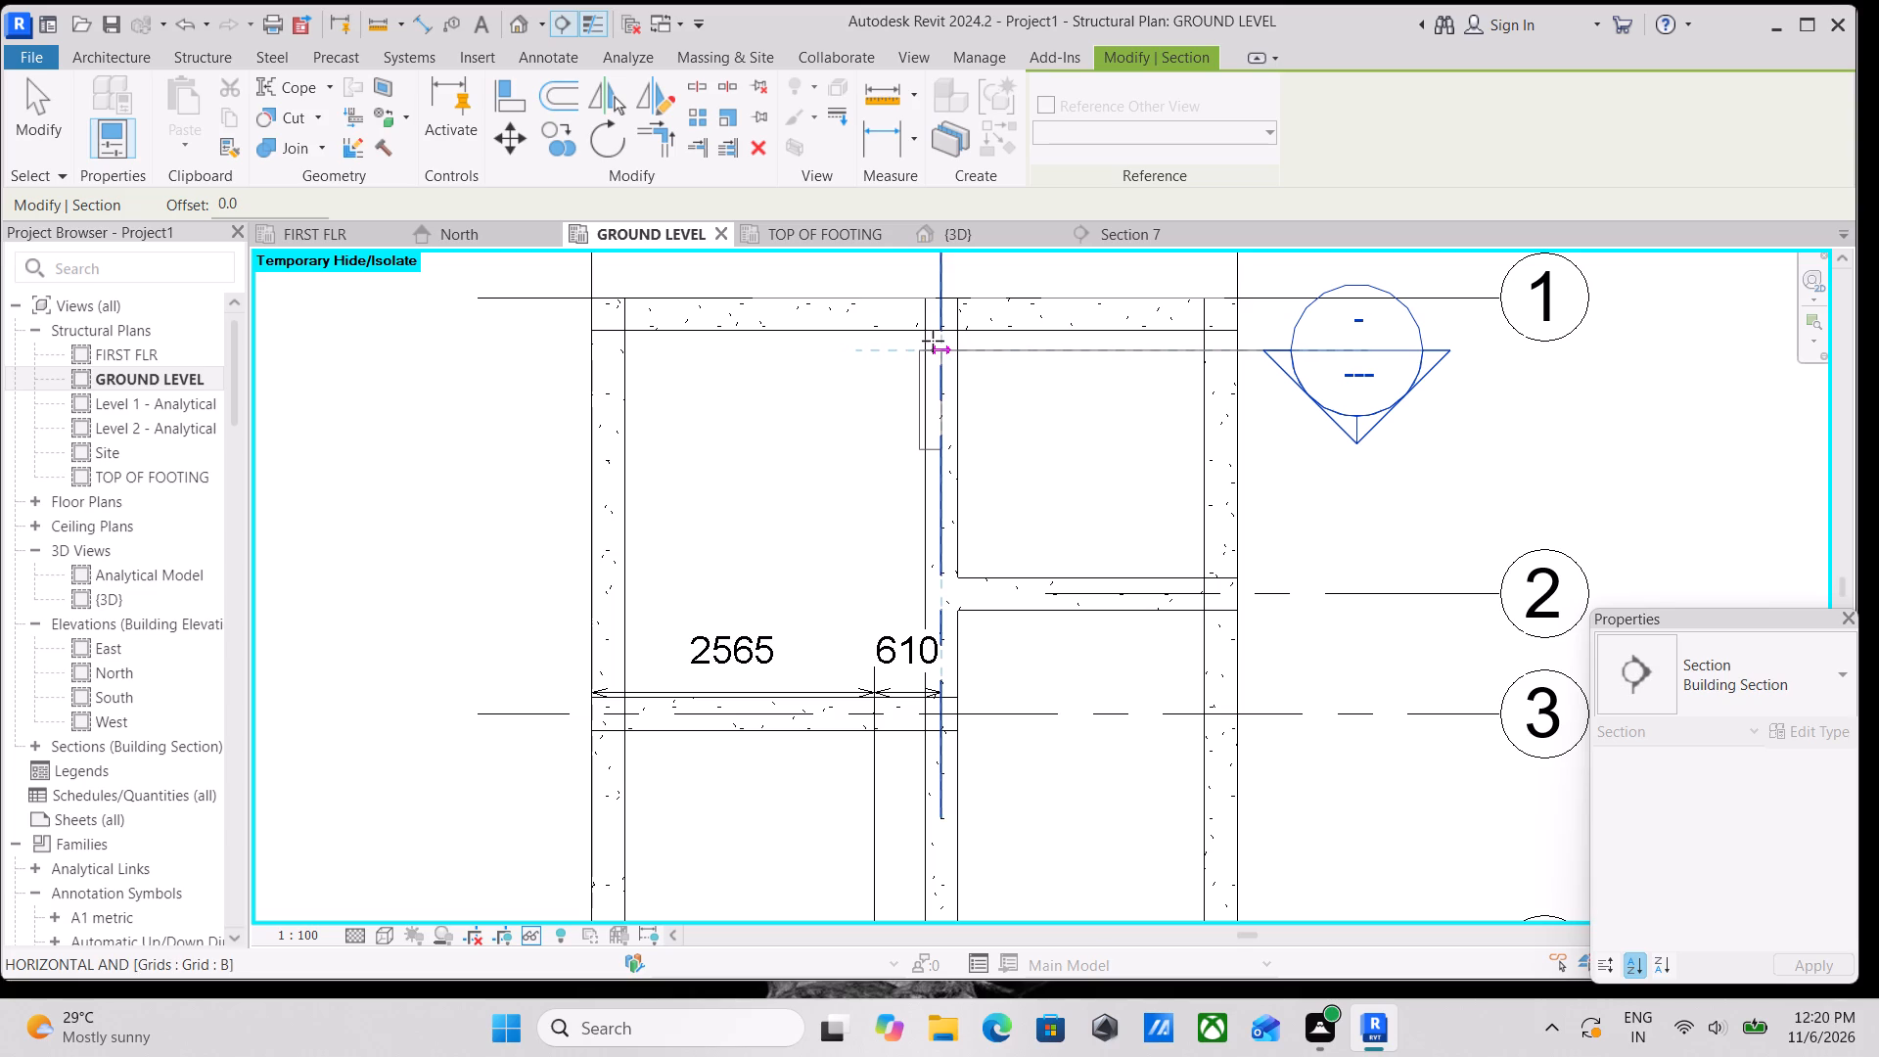
Fit the section's extents to the panel between grids B–C and 1–2, ending its depth at the grid 2 beam's edge.
left_click_drag(1118, 652, 1115, 589)
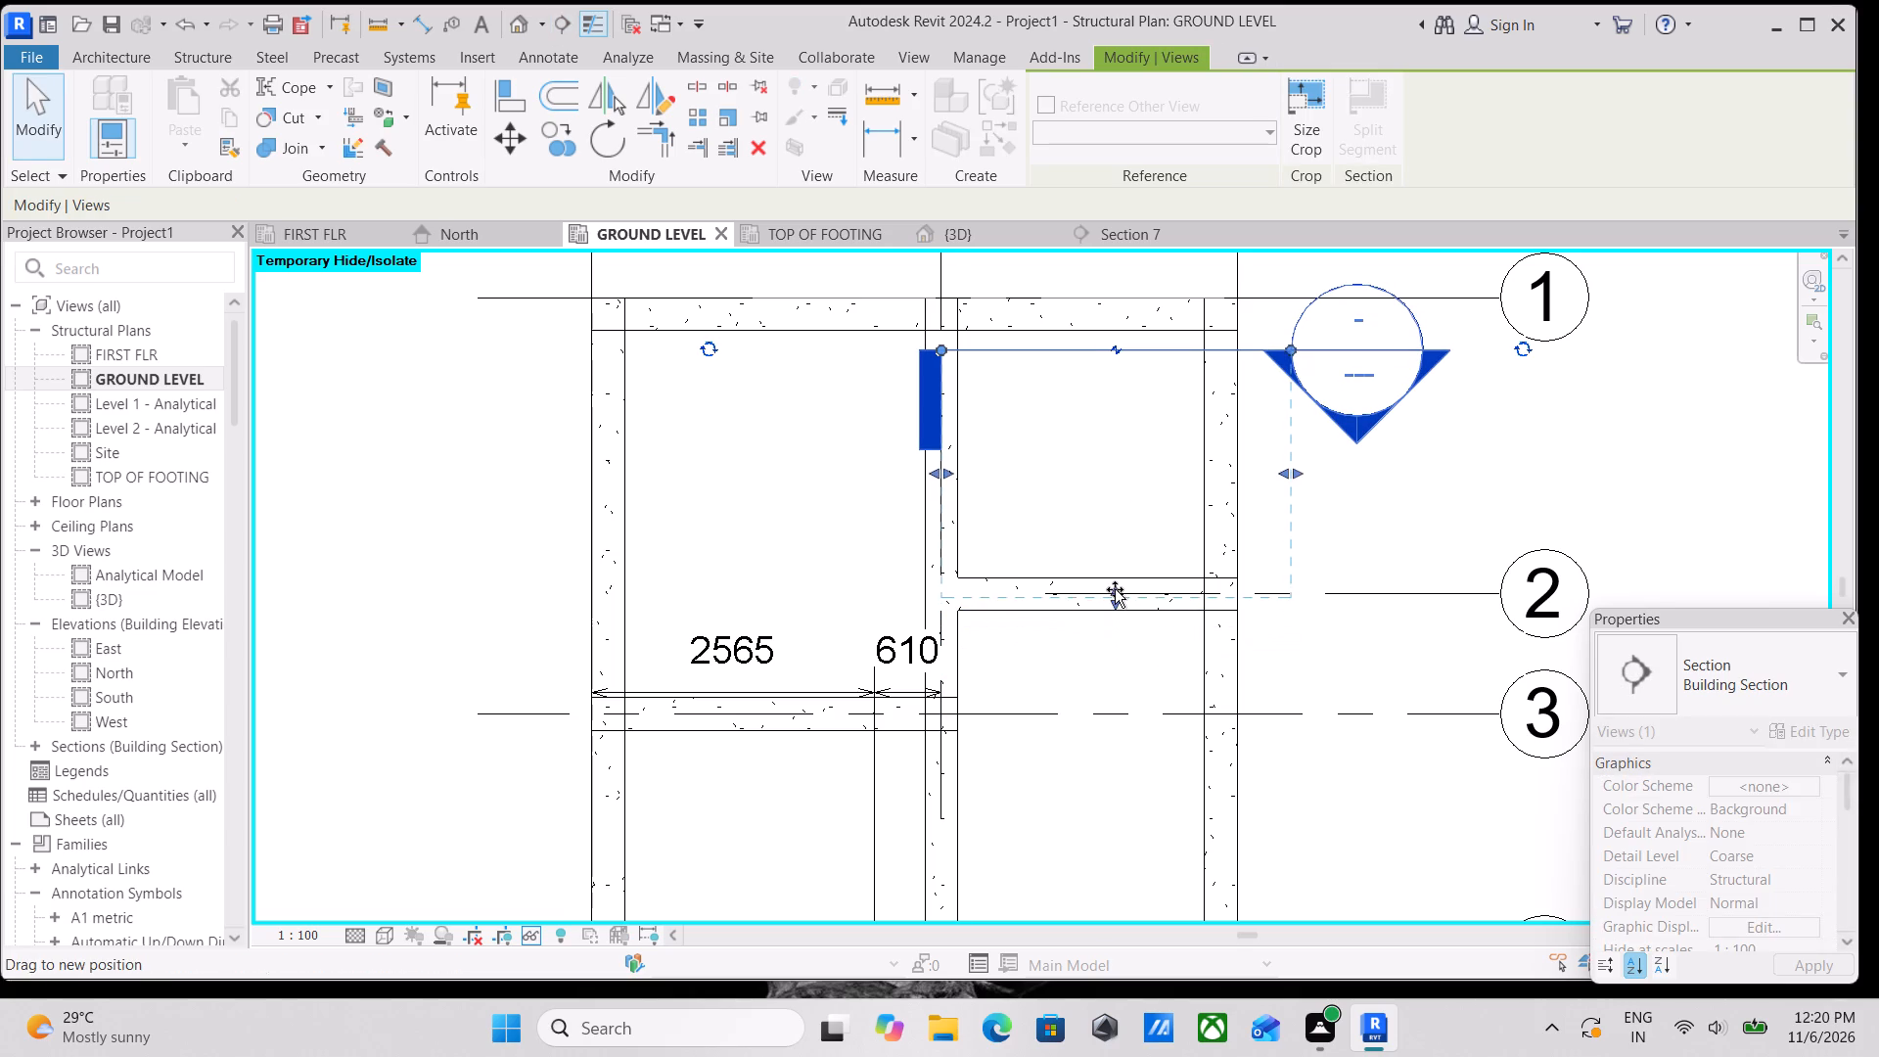
left_click_drag(1115, 589, 1119, 555)
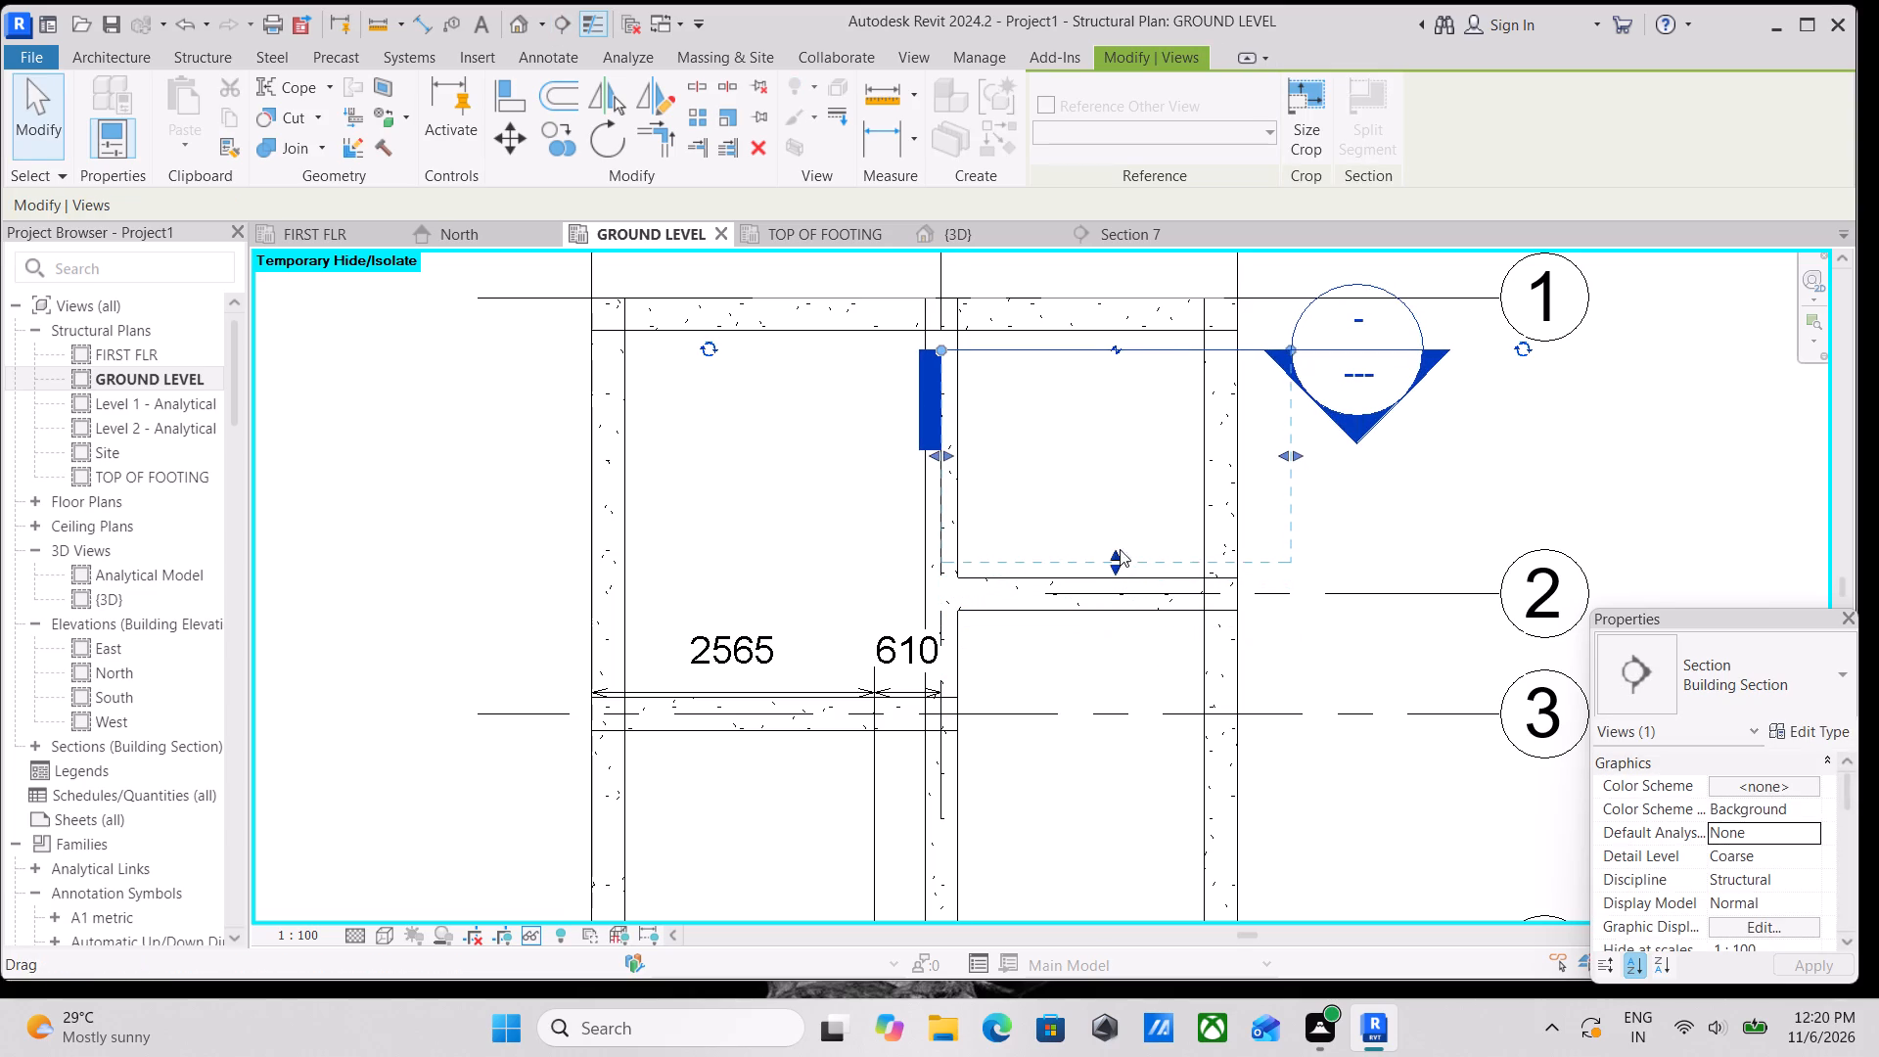
scroll(1086, 542, "up", 3)
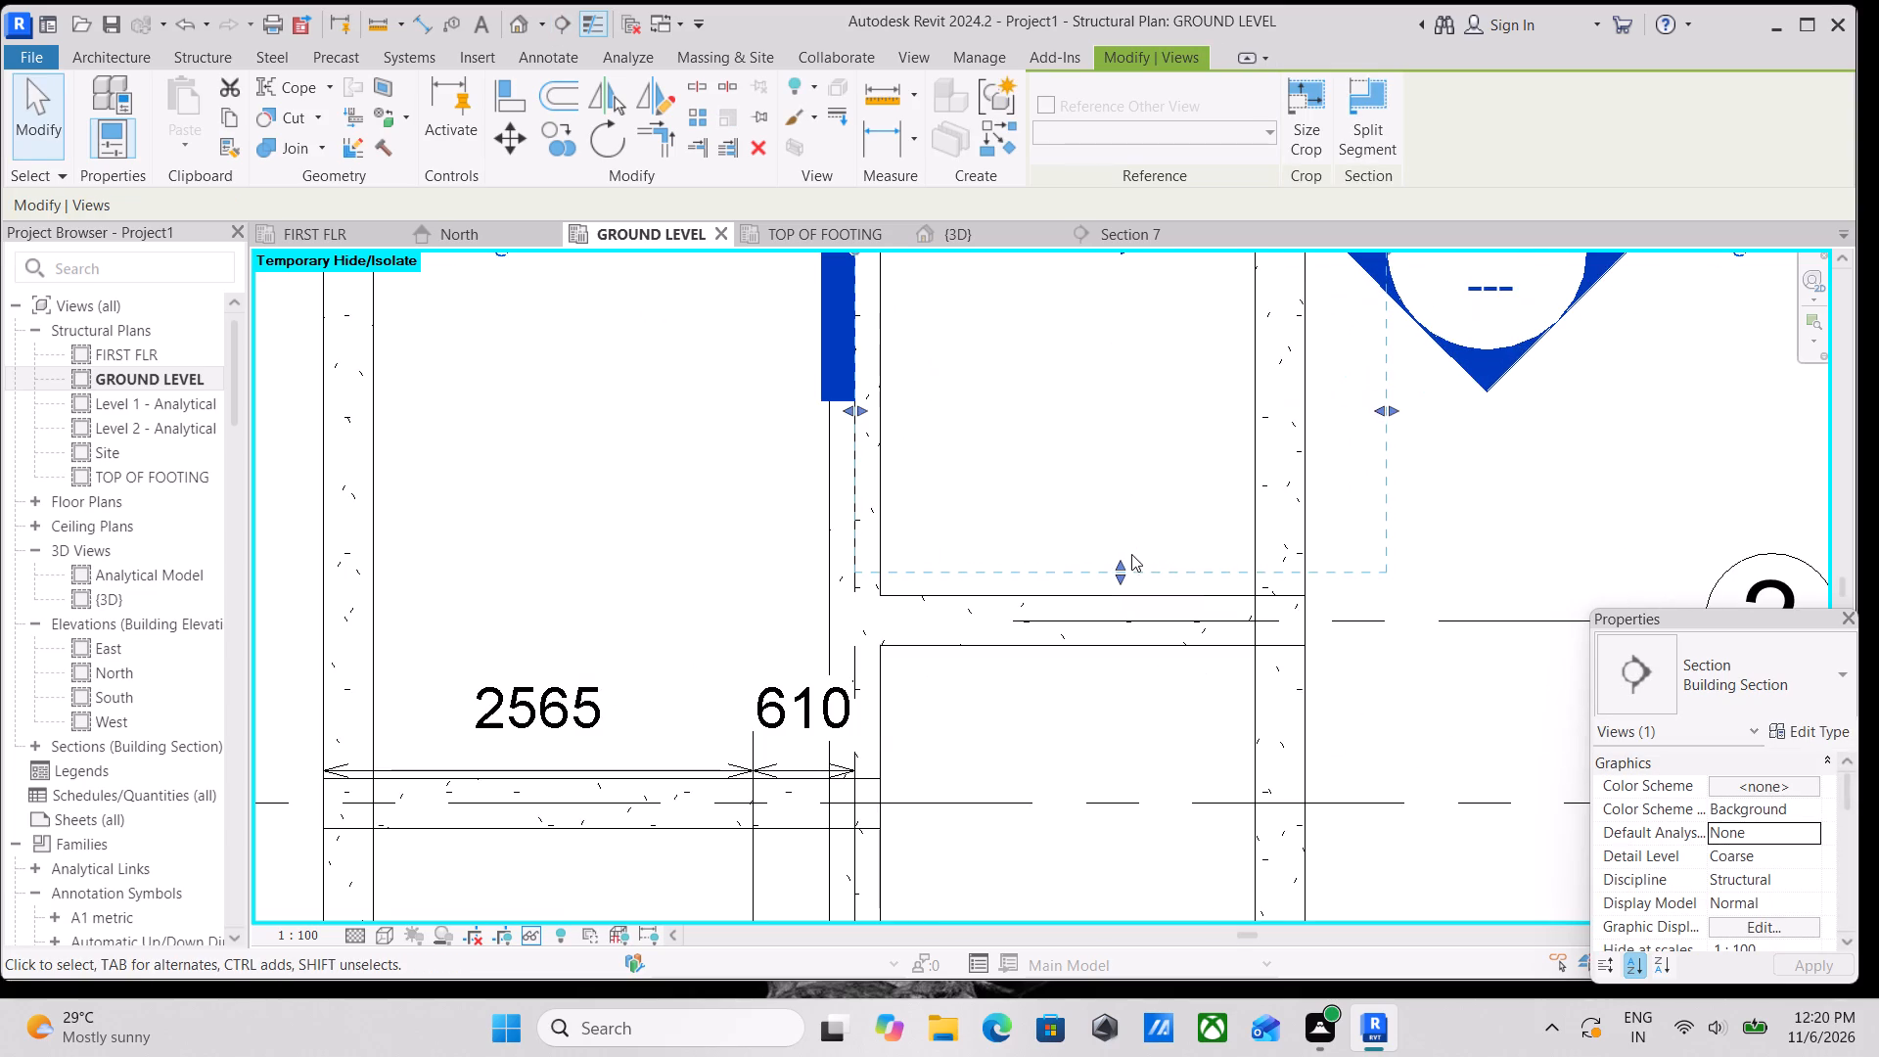
middle_click_drag(1293, 469, 1219, 726)
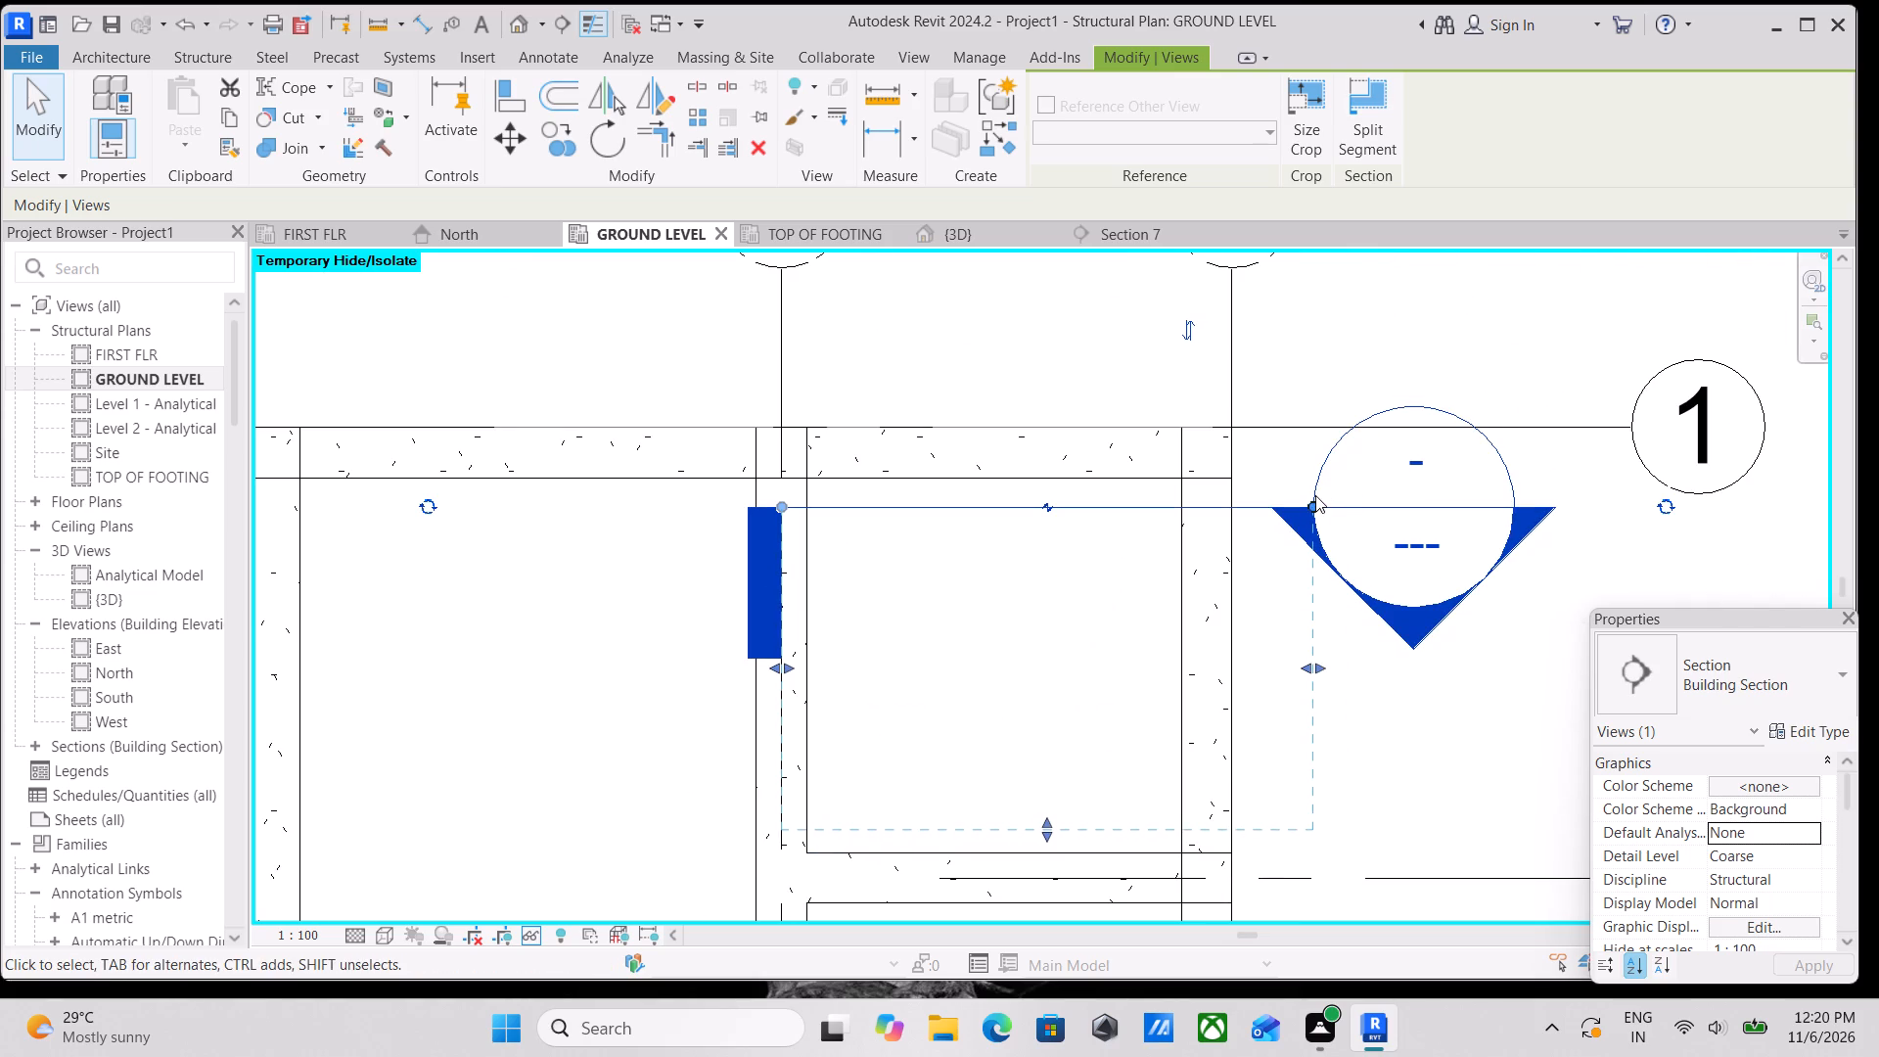
left_click_drag(1315, 495, 1260, 496)
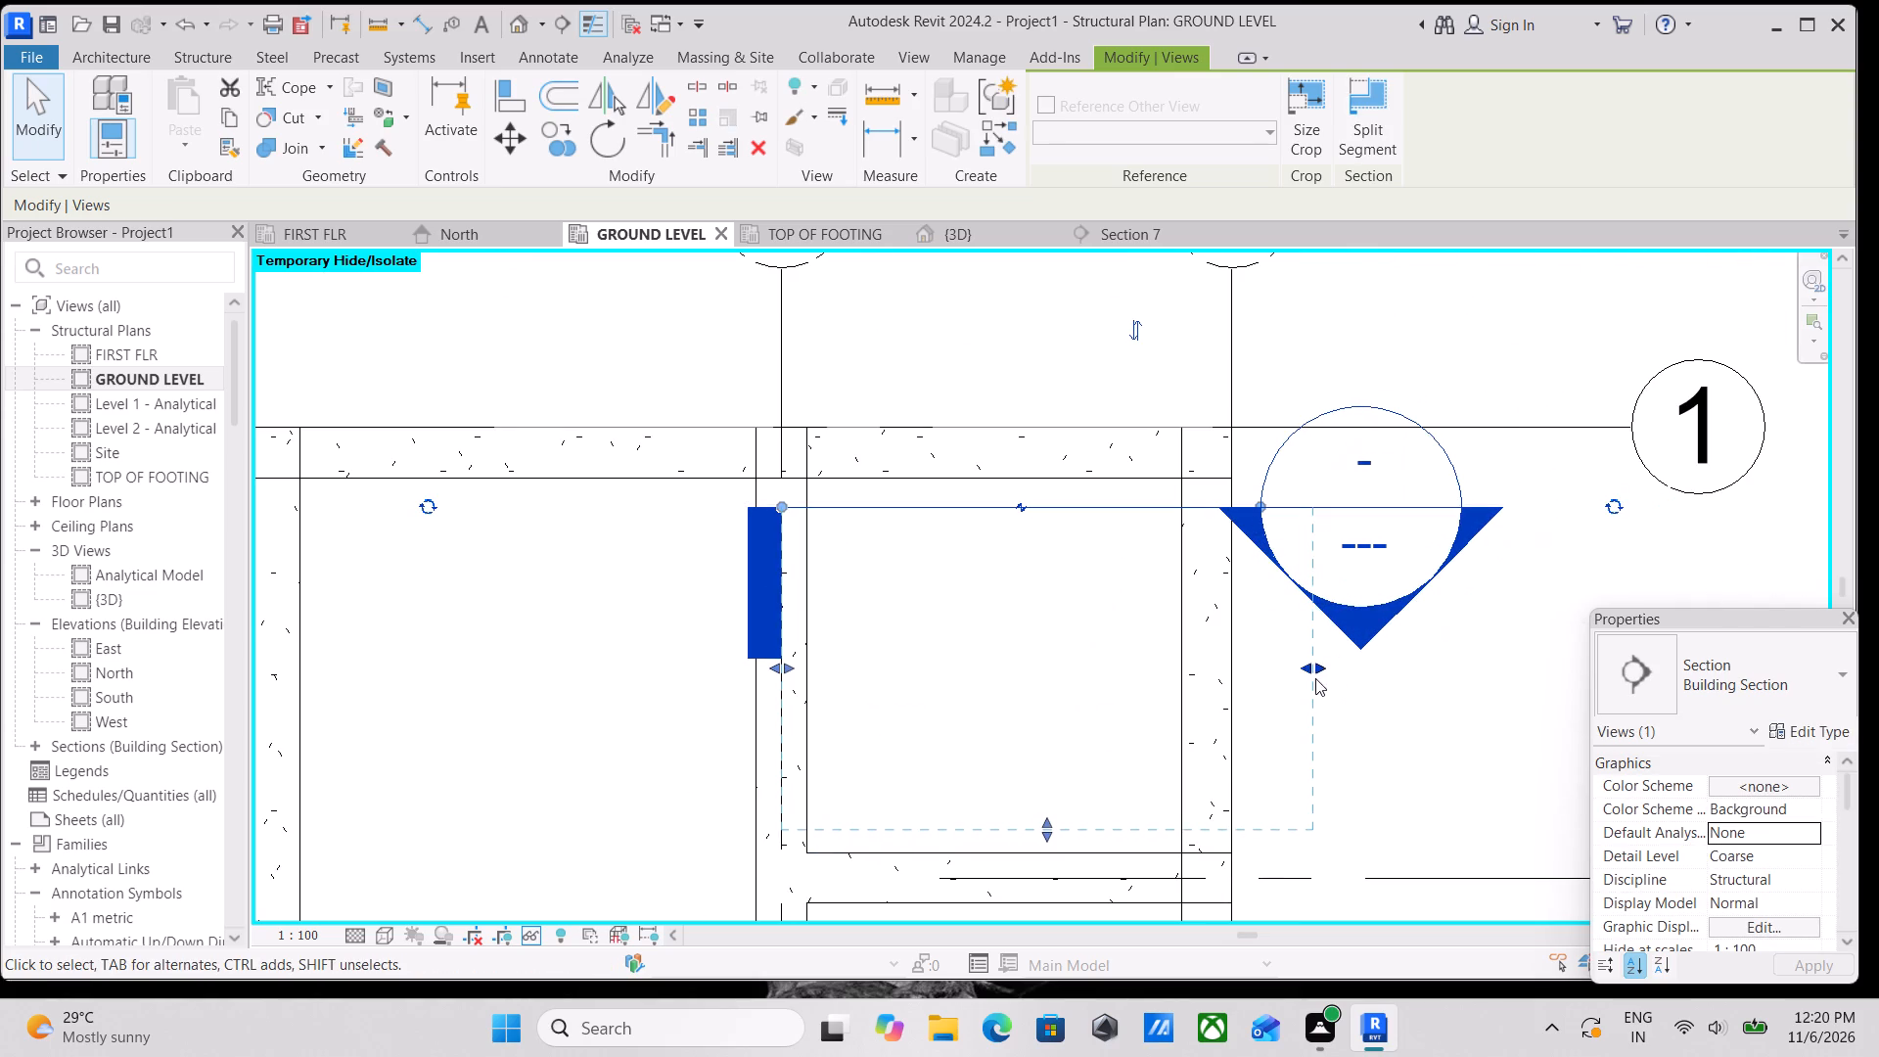
left_click_drag(1312, 669, 1254, 667)
scroll(1253, 667, "up", 3)
left_click_drag(1246, 669, 1234, 669)
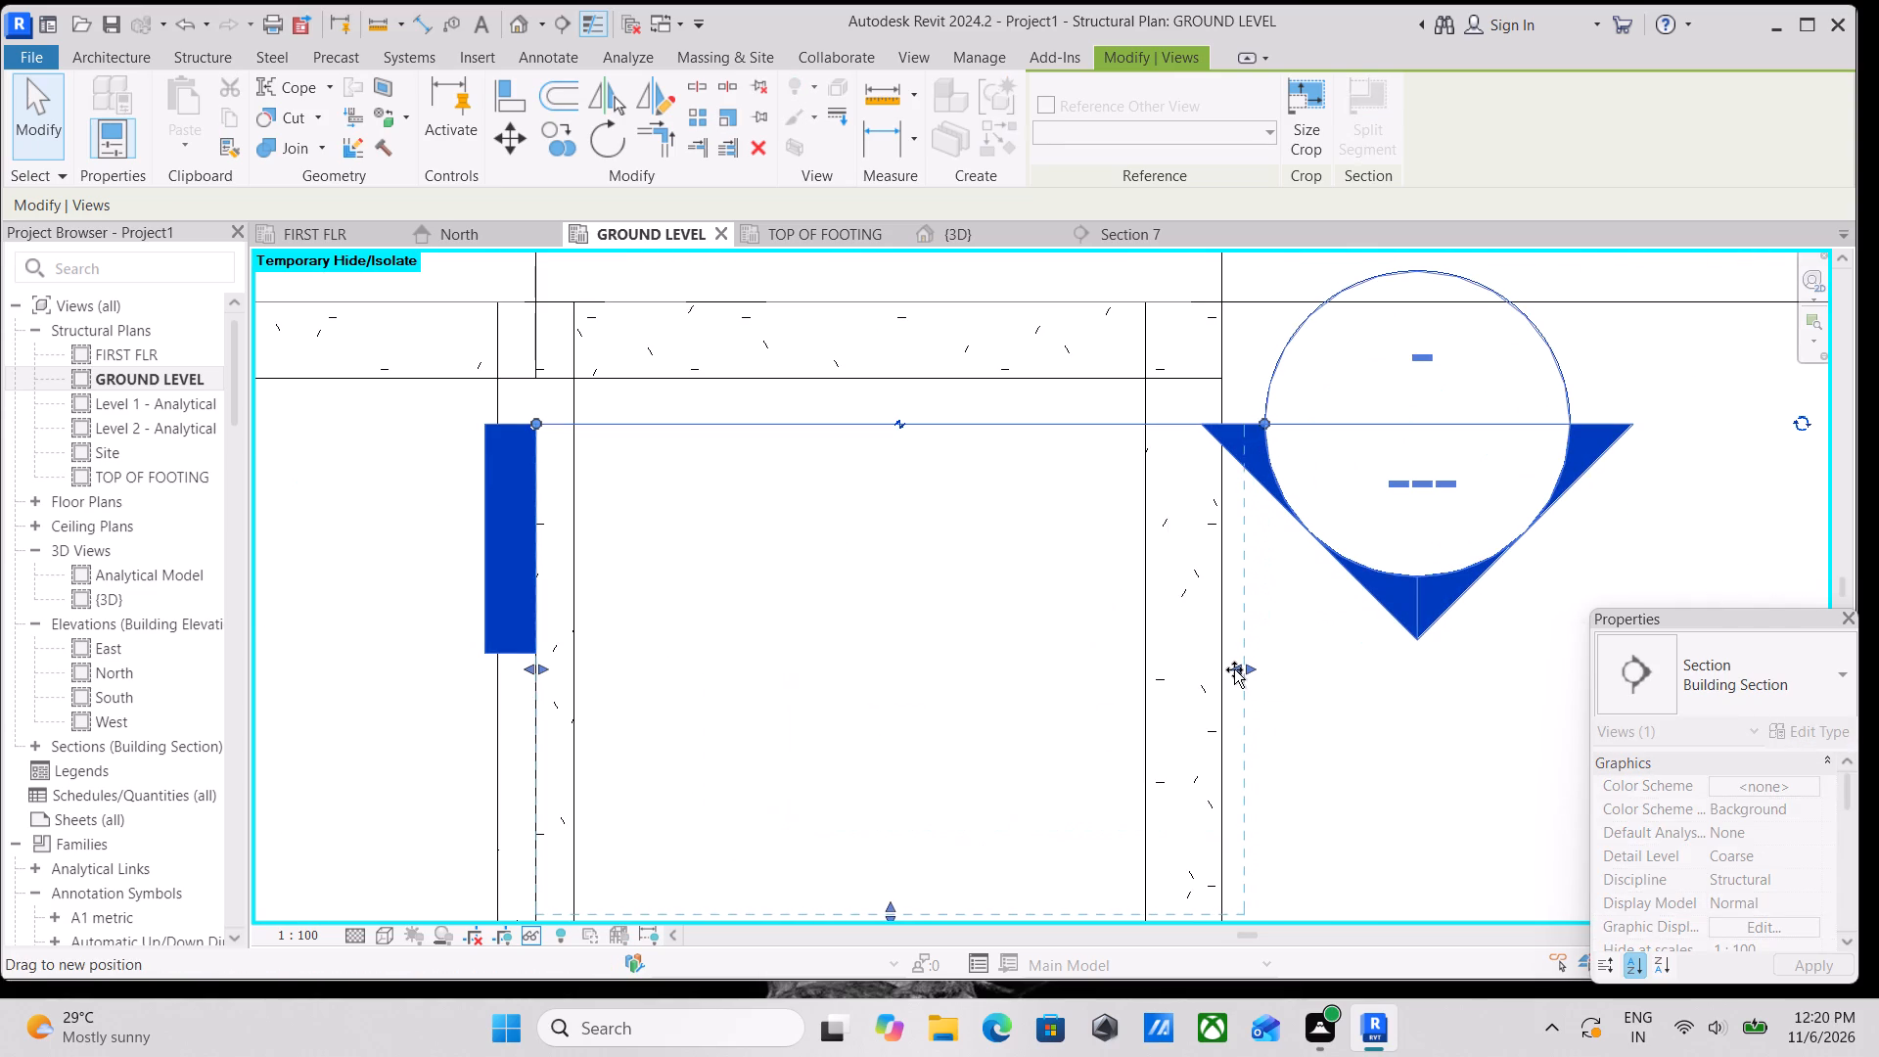
left_click_drag(1234, 669, 1221, 669)
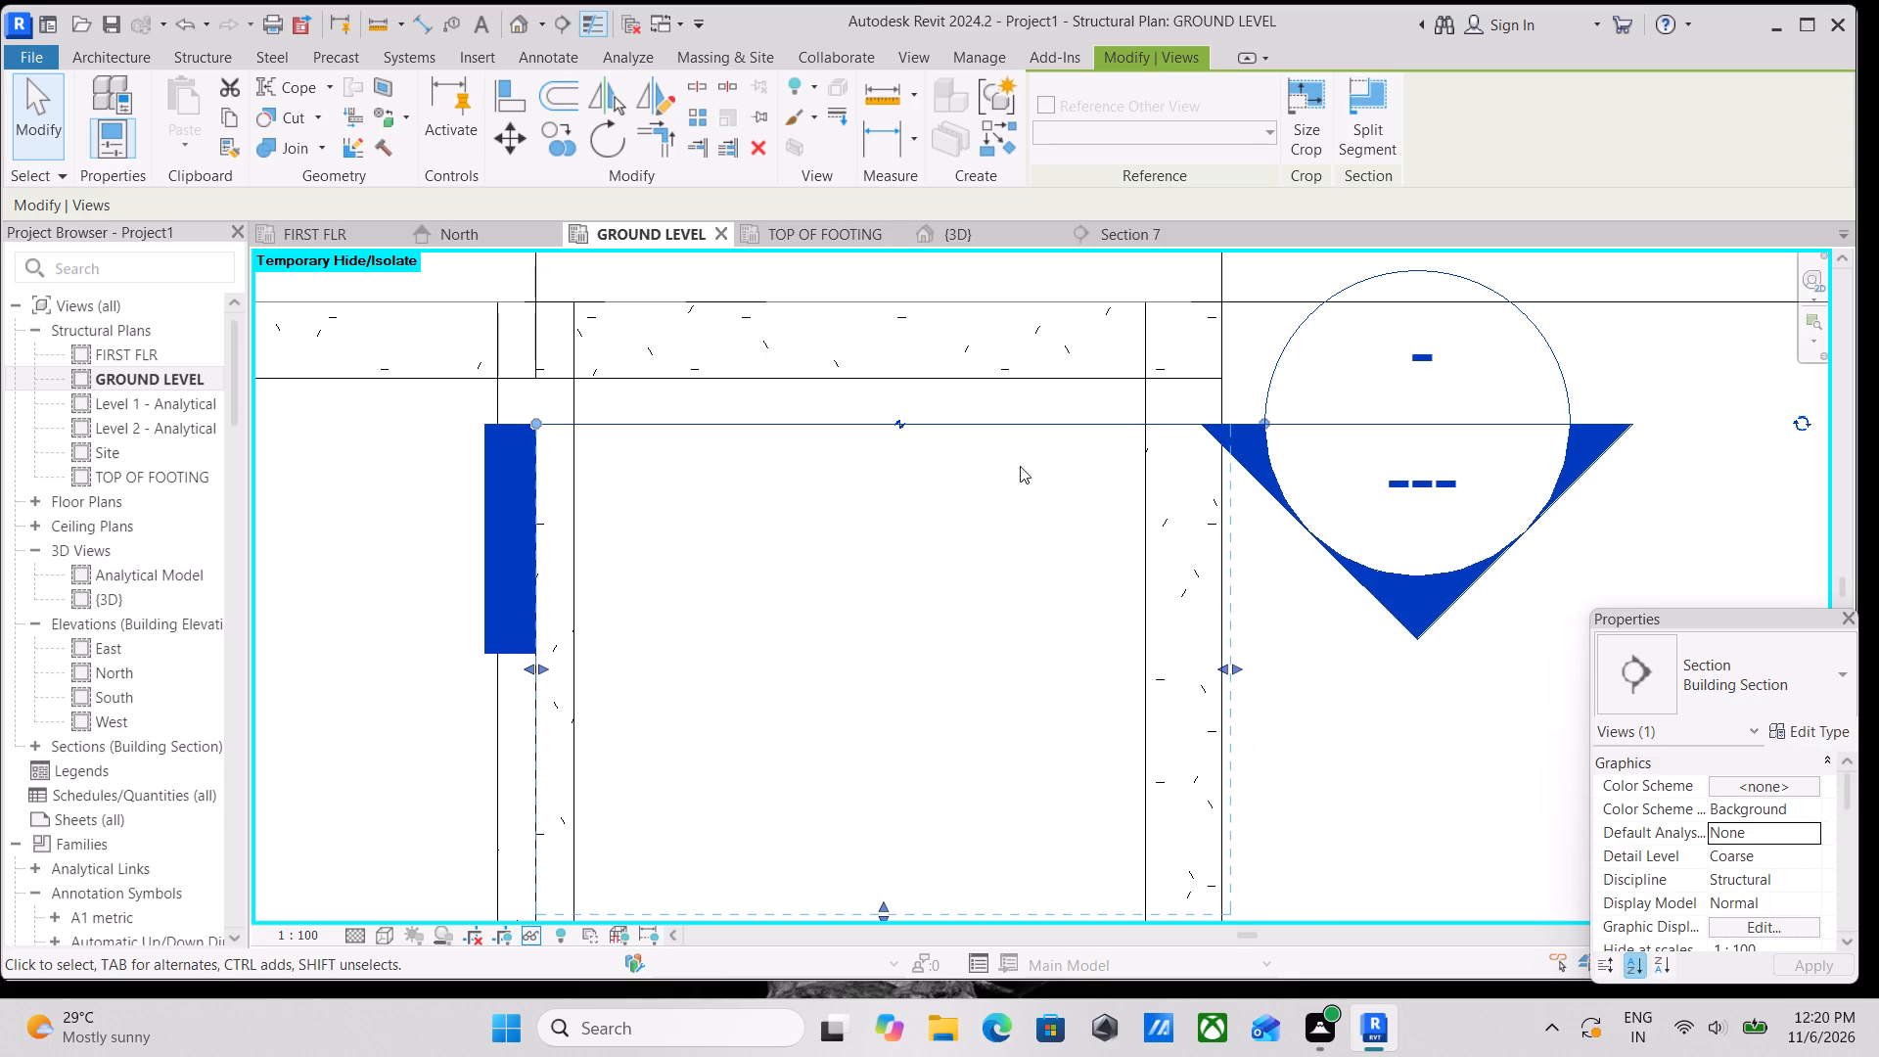
scroll(852, 567, "down", 4)
scroll(852, 567, "up", 1)
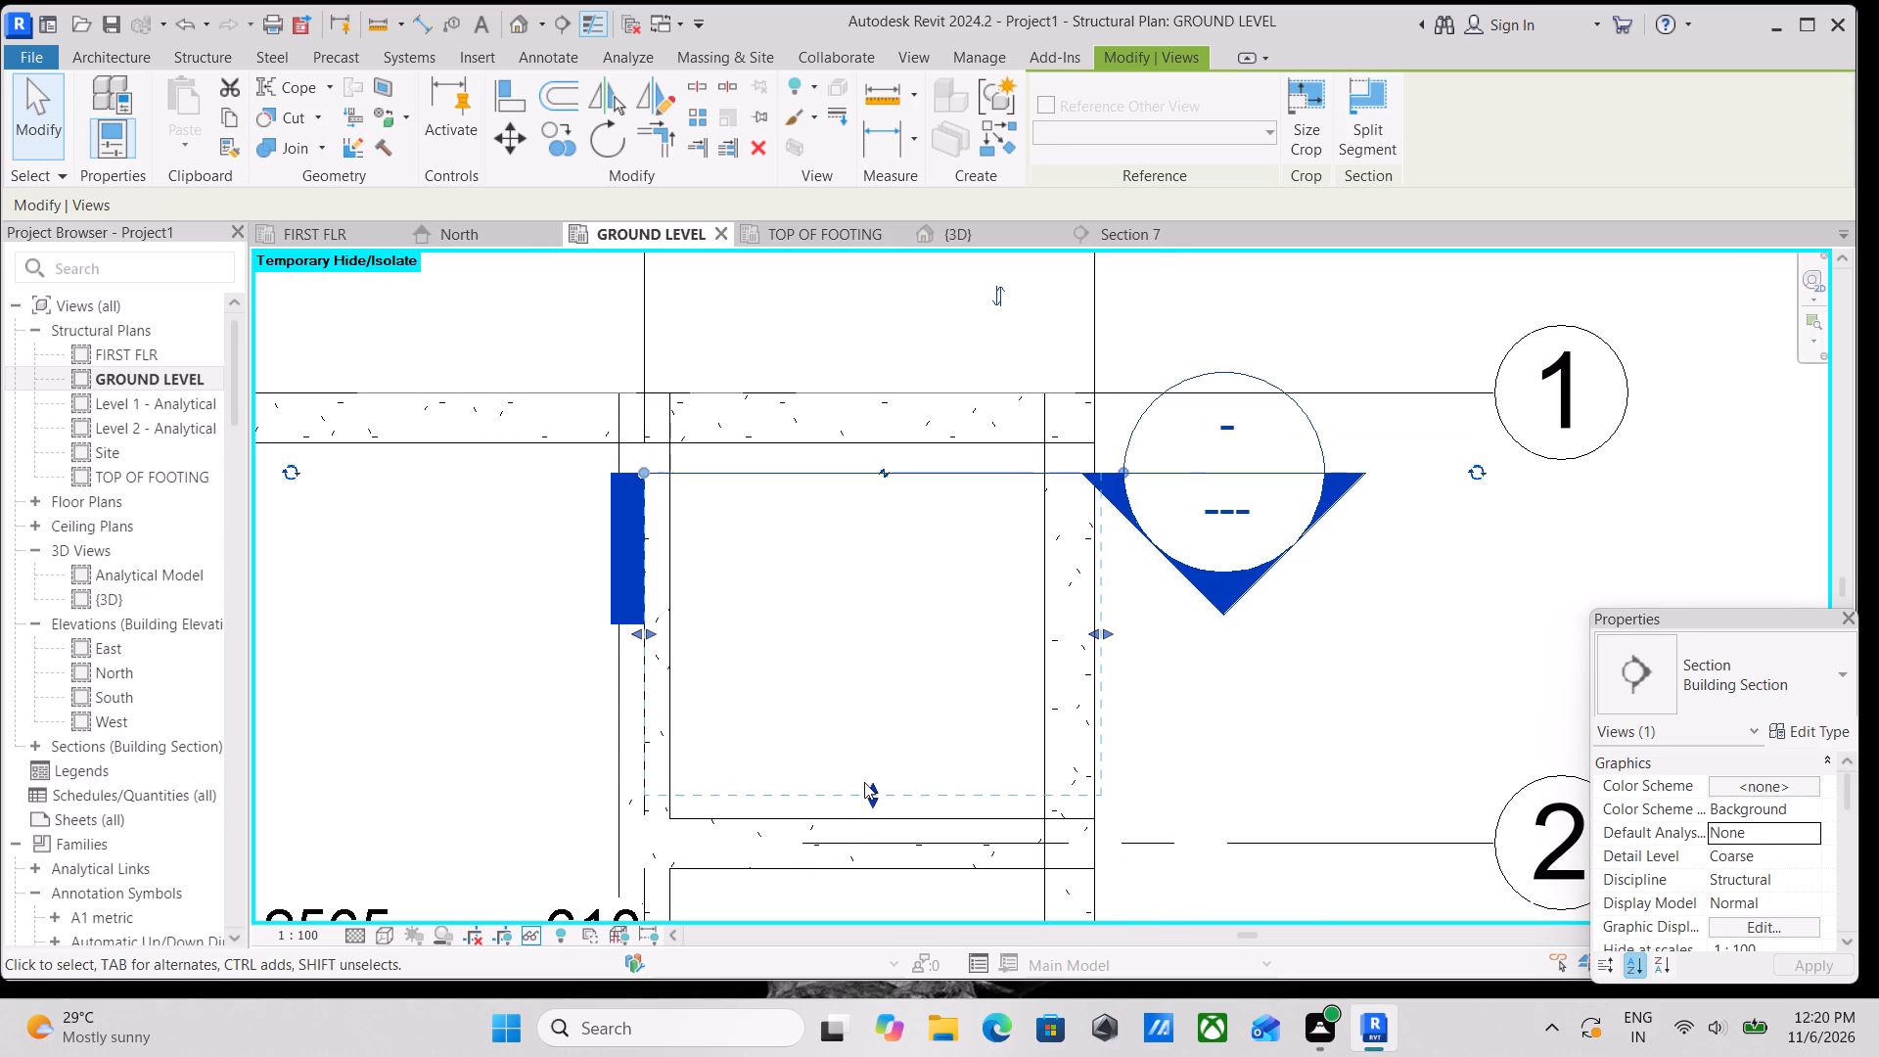
left_click_drag(864, 782, 872, 805)
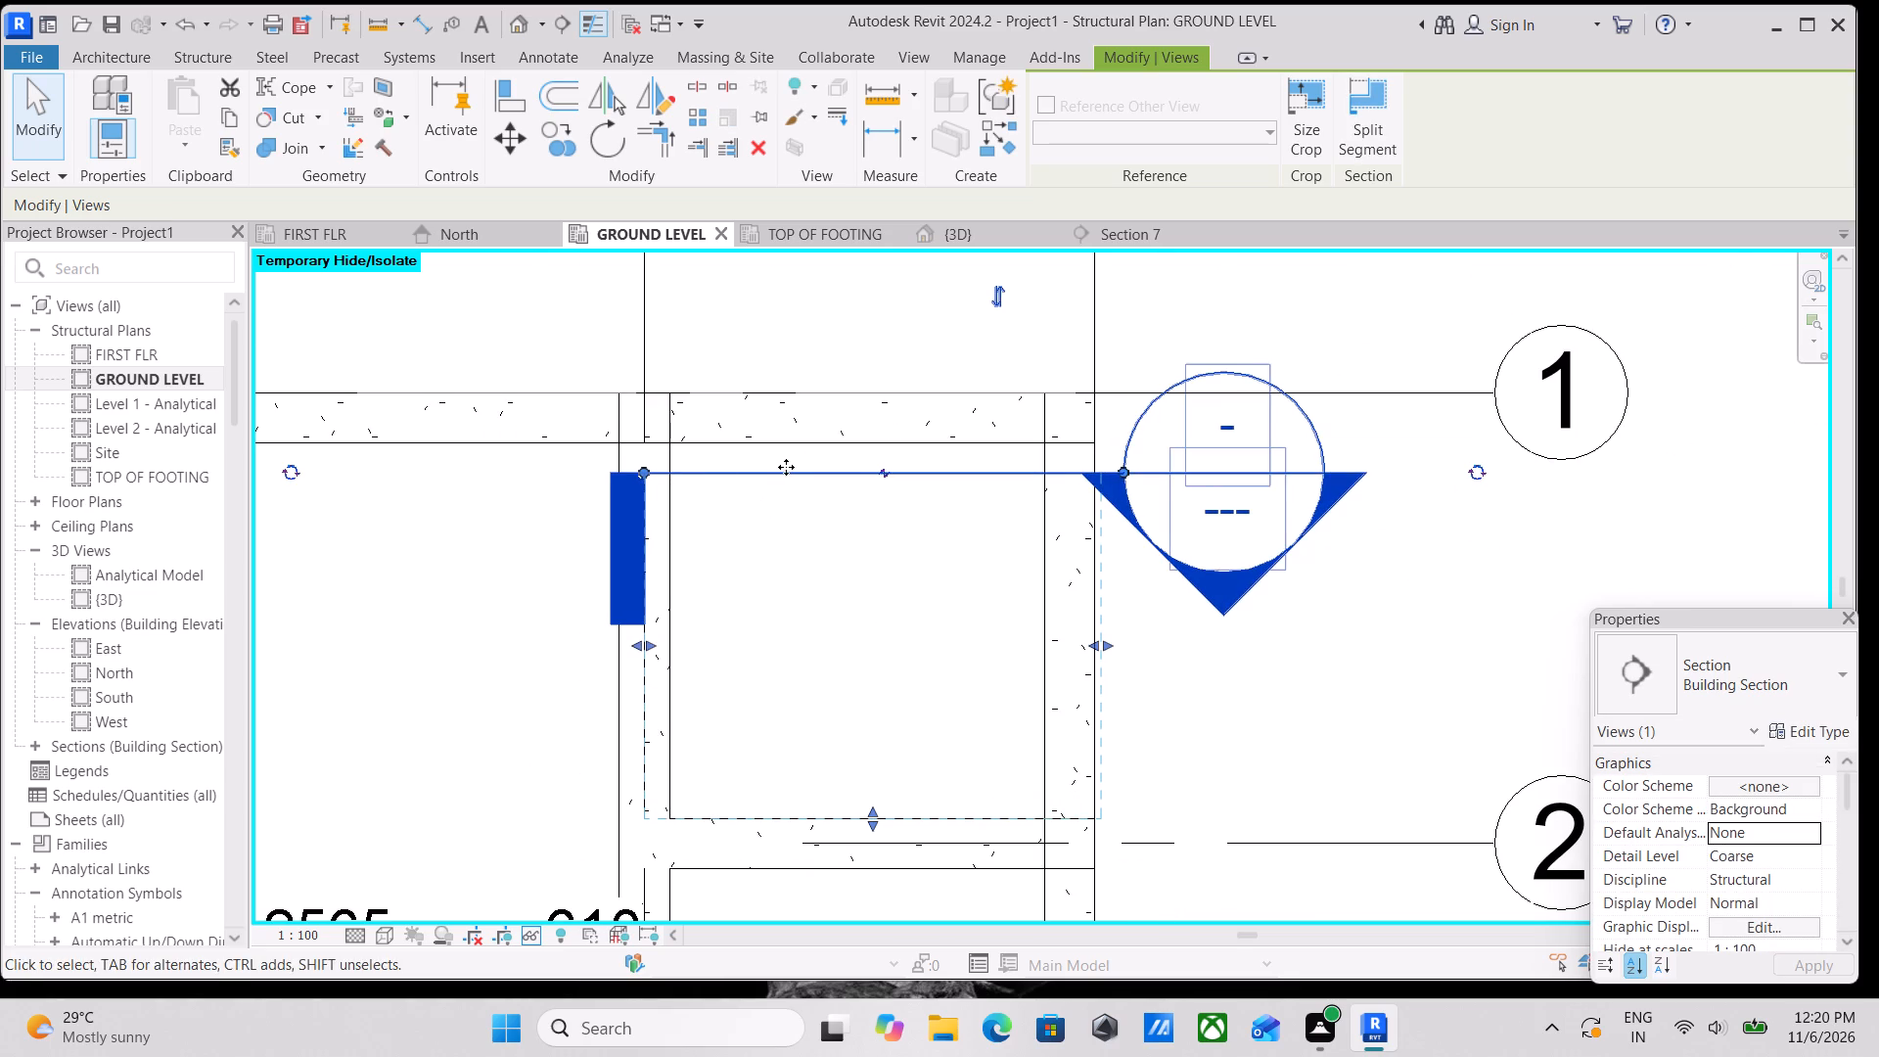
Open the view of the new section through the B–C panel.
right_click(801, 467)
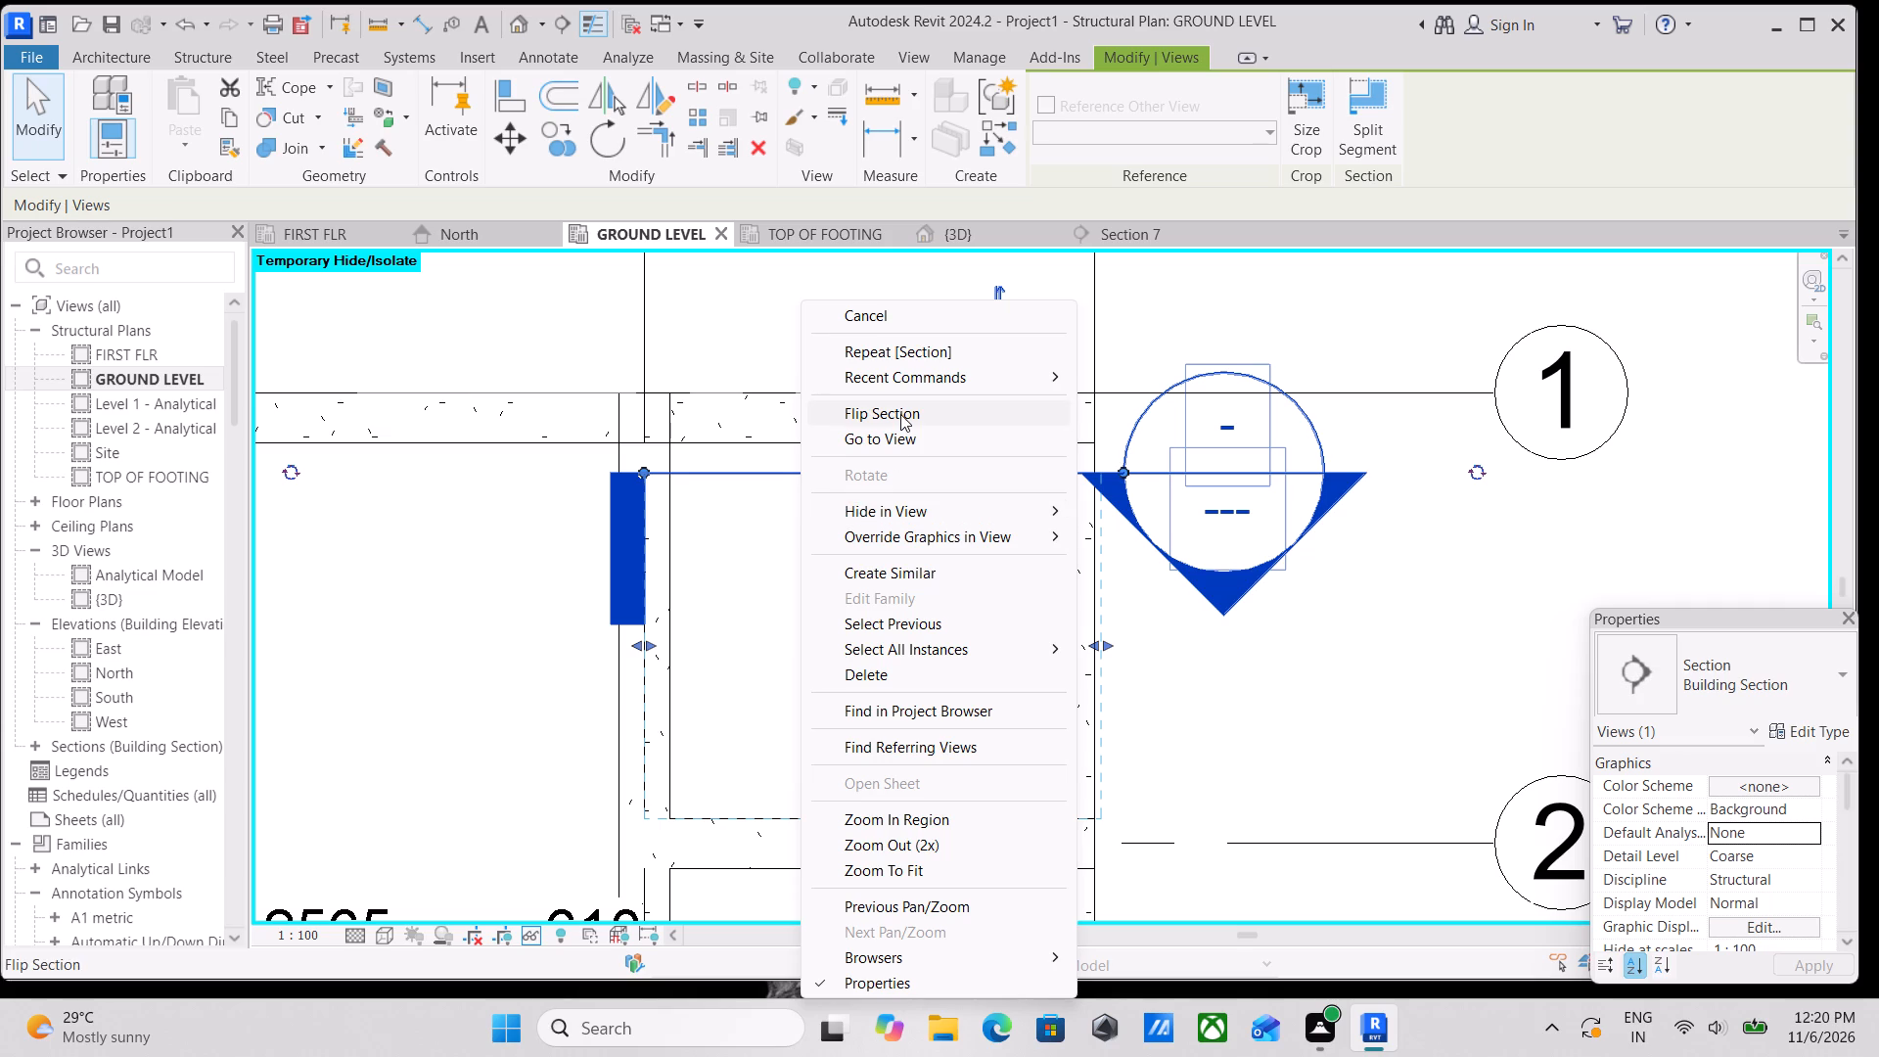
left_click(902, 442)
Extend the section's crop region outward on its cut-off side so the whole edge beam beside the slab falls inside it.
scroll(833, 562, "down", 2)
middle_click_drag(833, 562, 887, 526)
scroll(1070, 534, "up", 2)
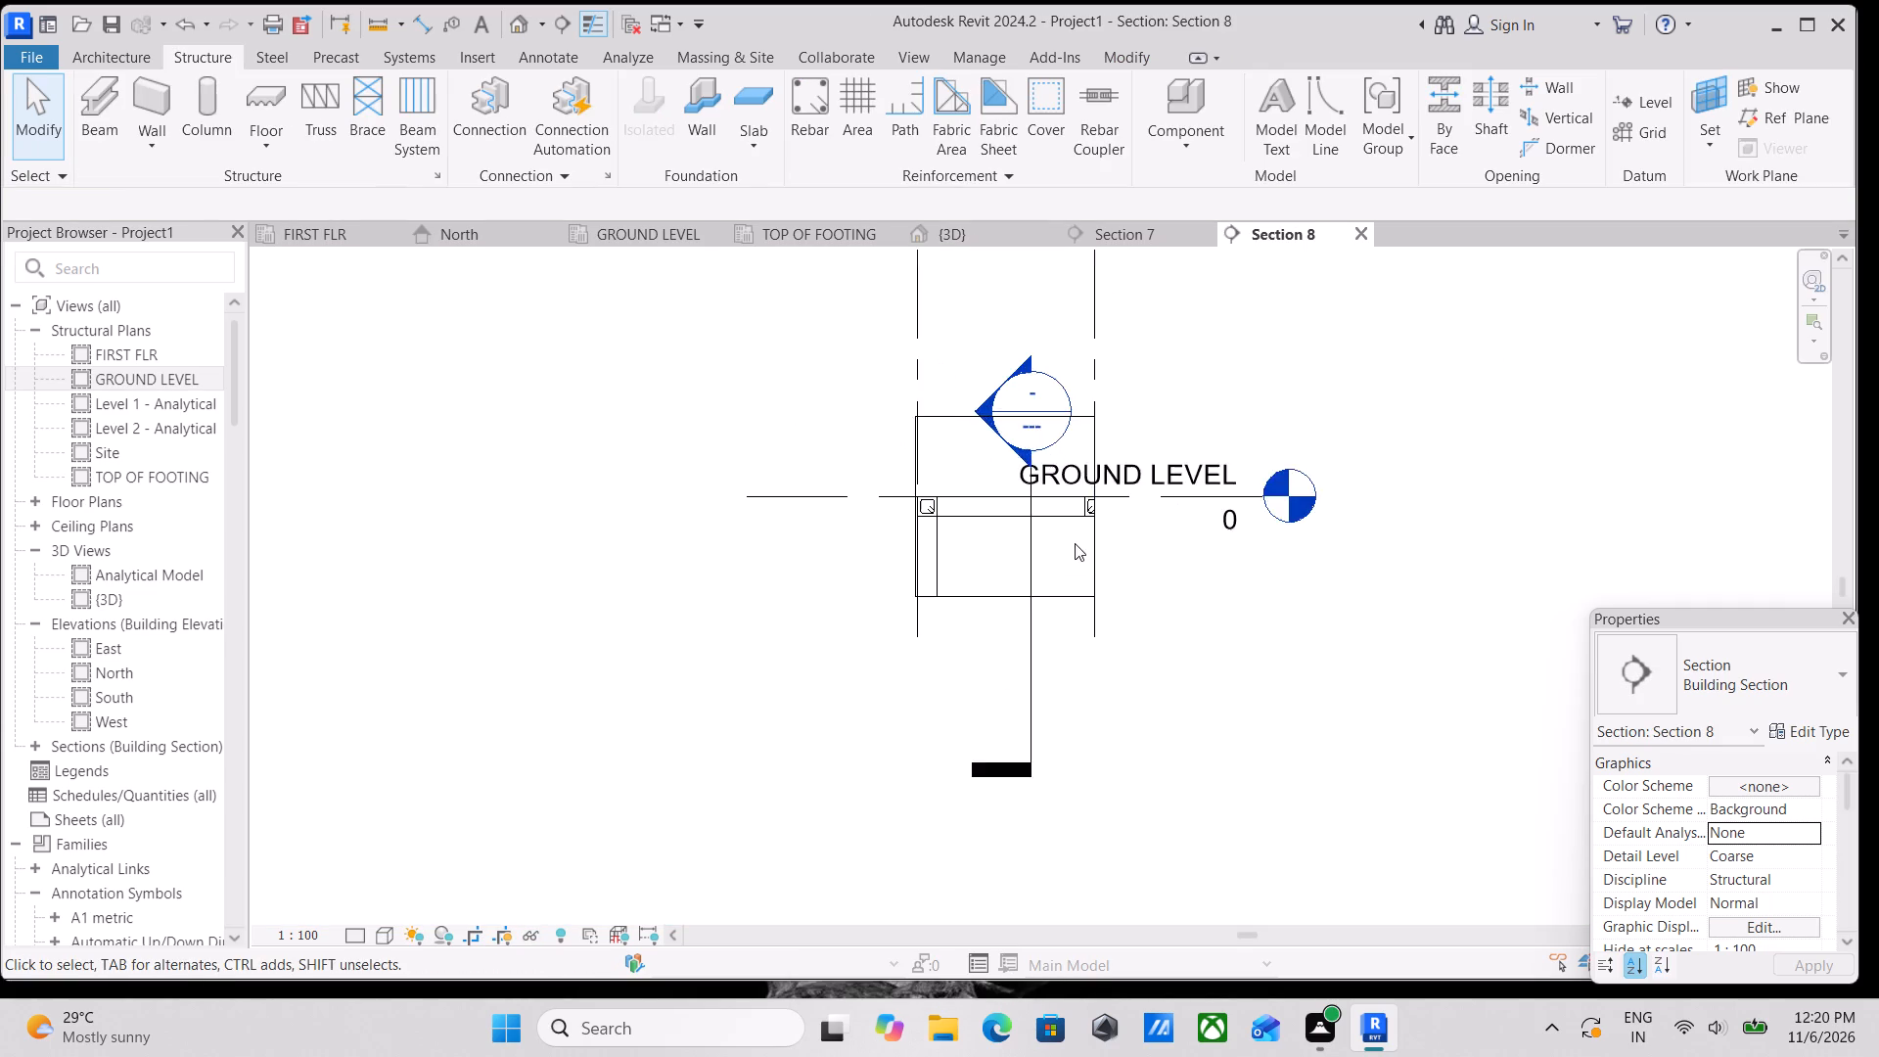
scroll(1075, 543, "up", 5)
left_click(909, 495)
scroll(1107, 576, "up", 3)
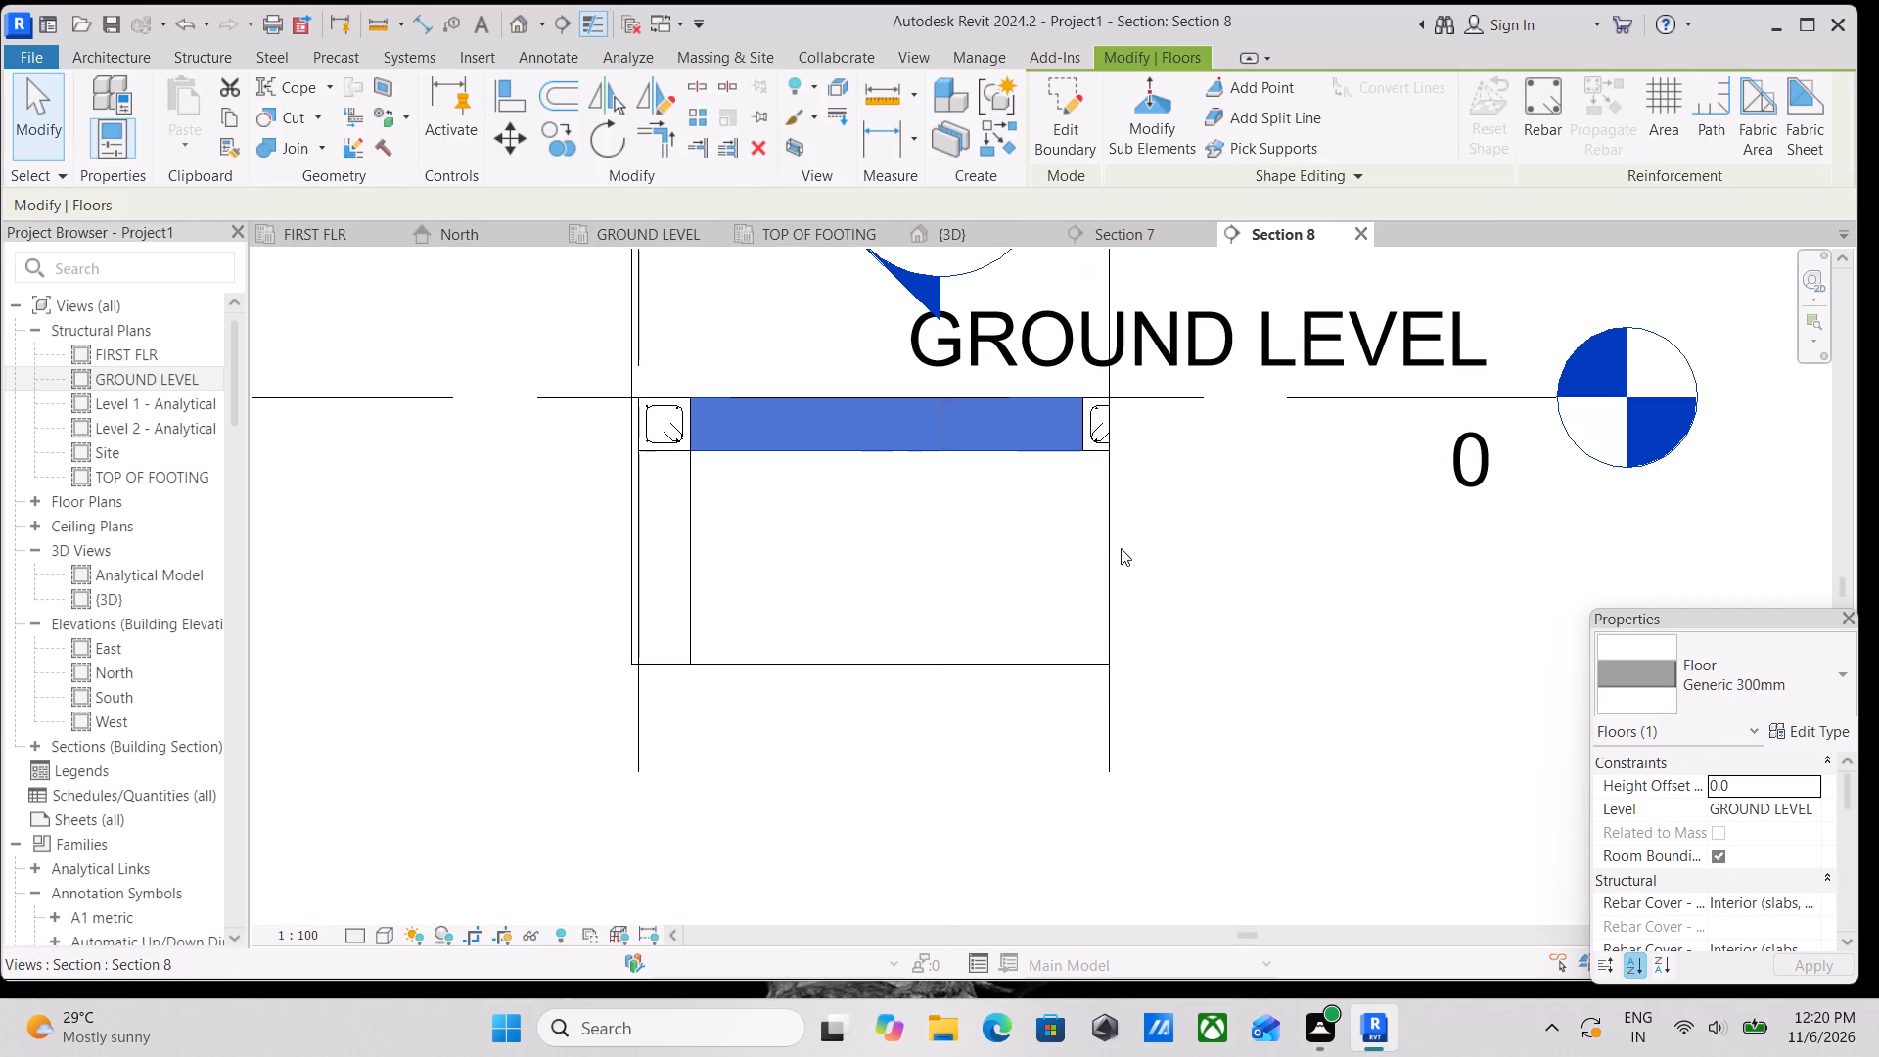
left_click(1115, 538)
middle_click_drag(1114, 467, 1143, 592)
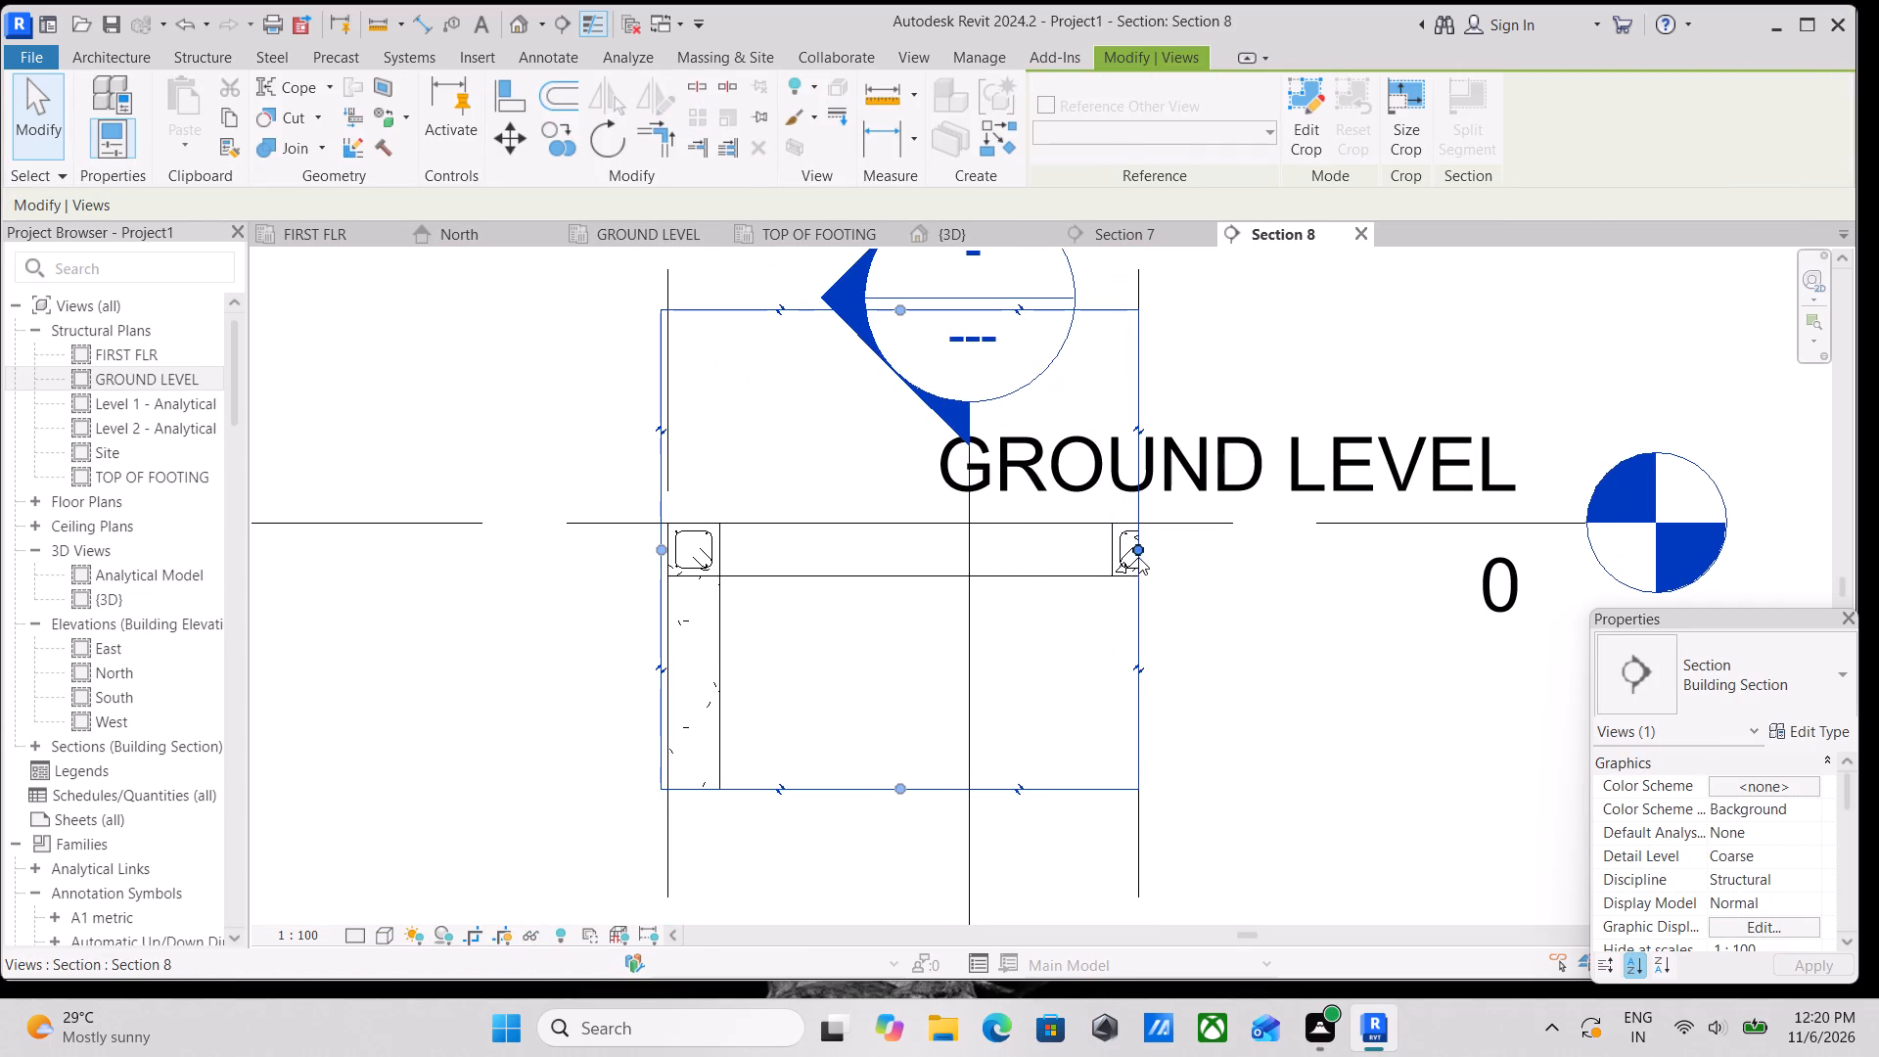
left_click_drag(1137, 554, 1162, 554)
left_click_drag(1166, 546, 1182, 547)
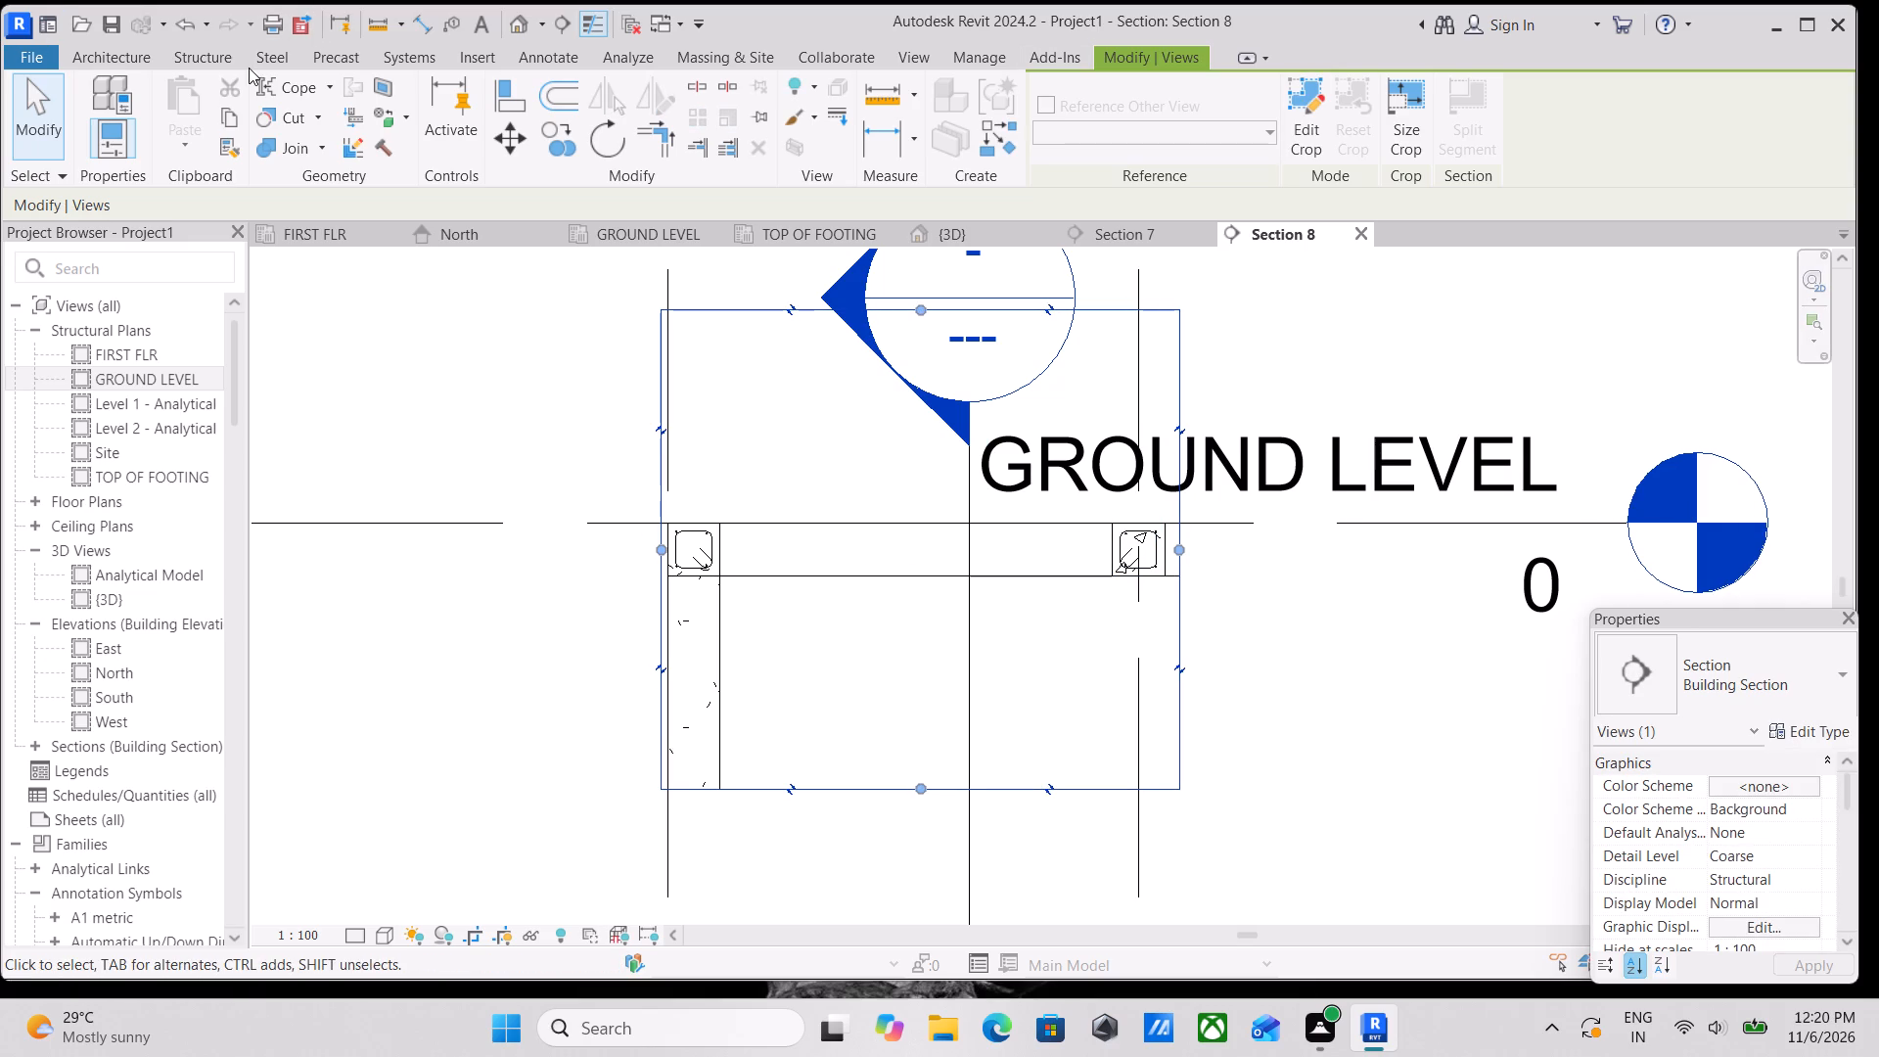
Place a 13M Rebar Shape 1 set in the floor slab, perpendicular to cover, at 120 mm maximum spacing.
left_click(188, 48)
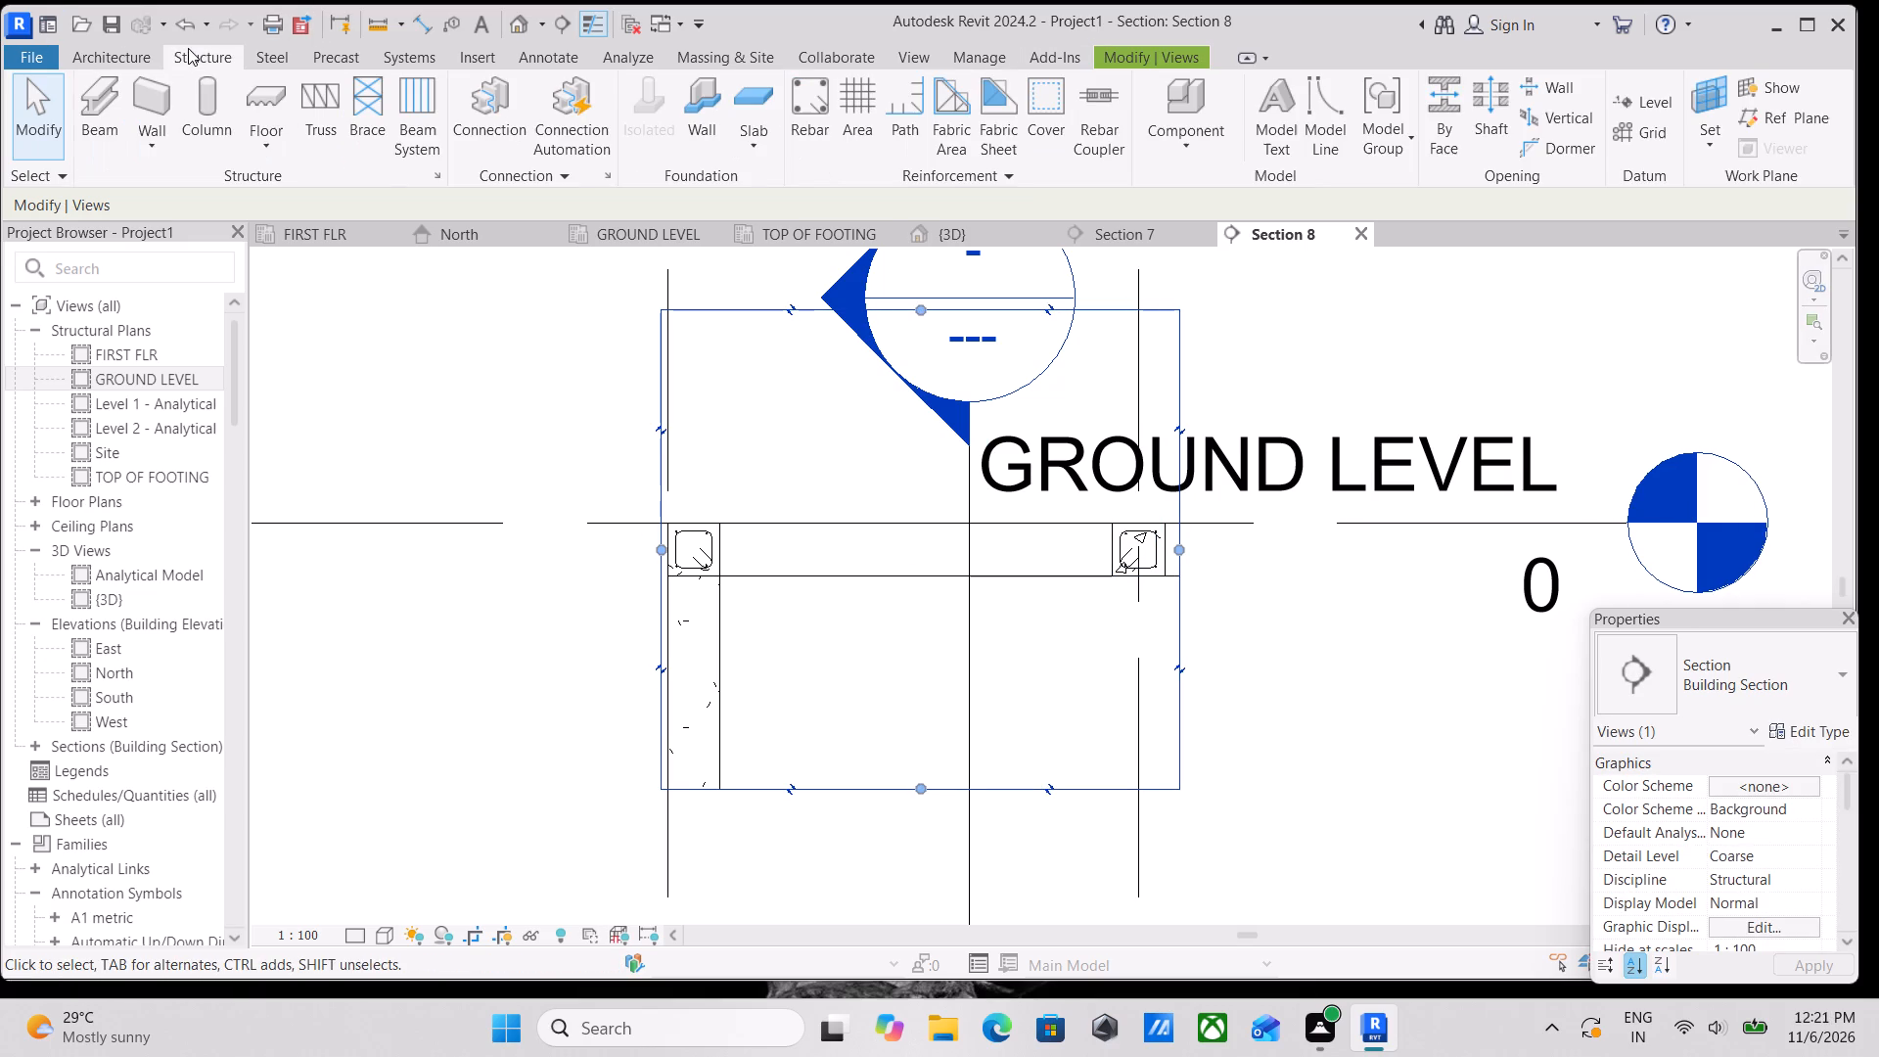
scroll(773, 550, "up", 3)
middle_click_drag(738, 534, 738, 555)
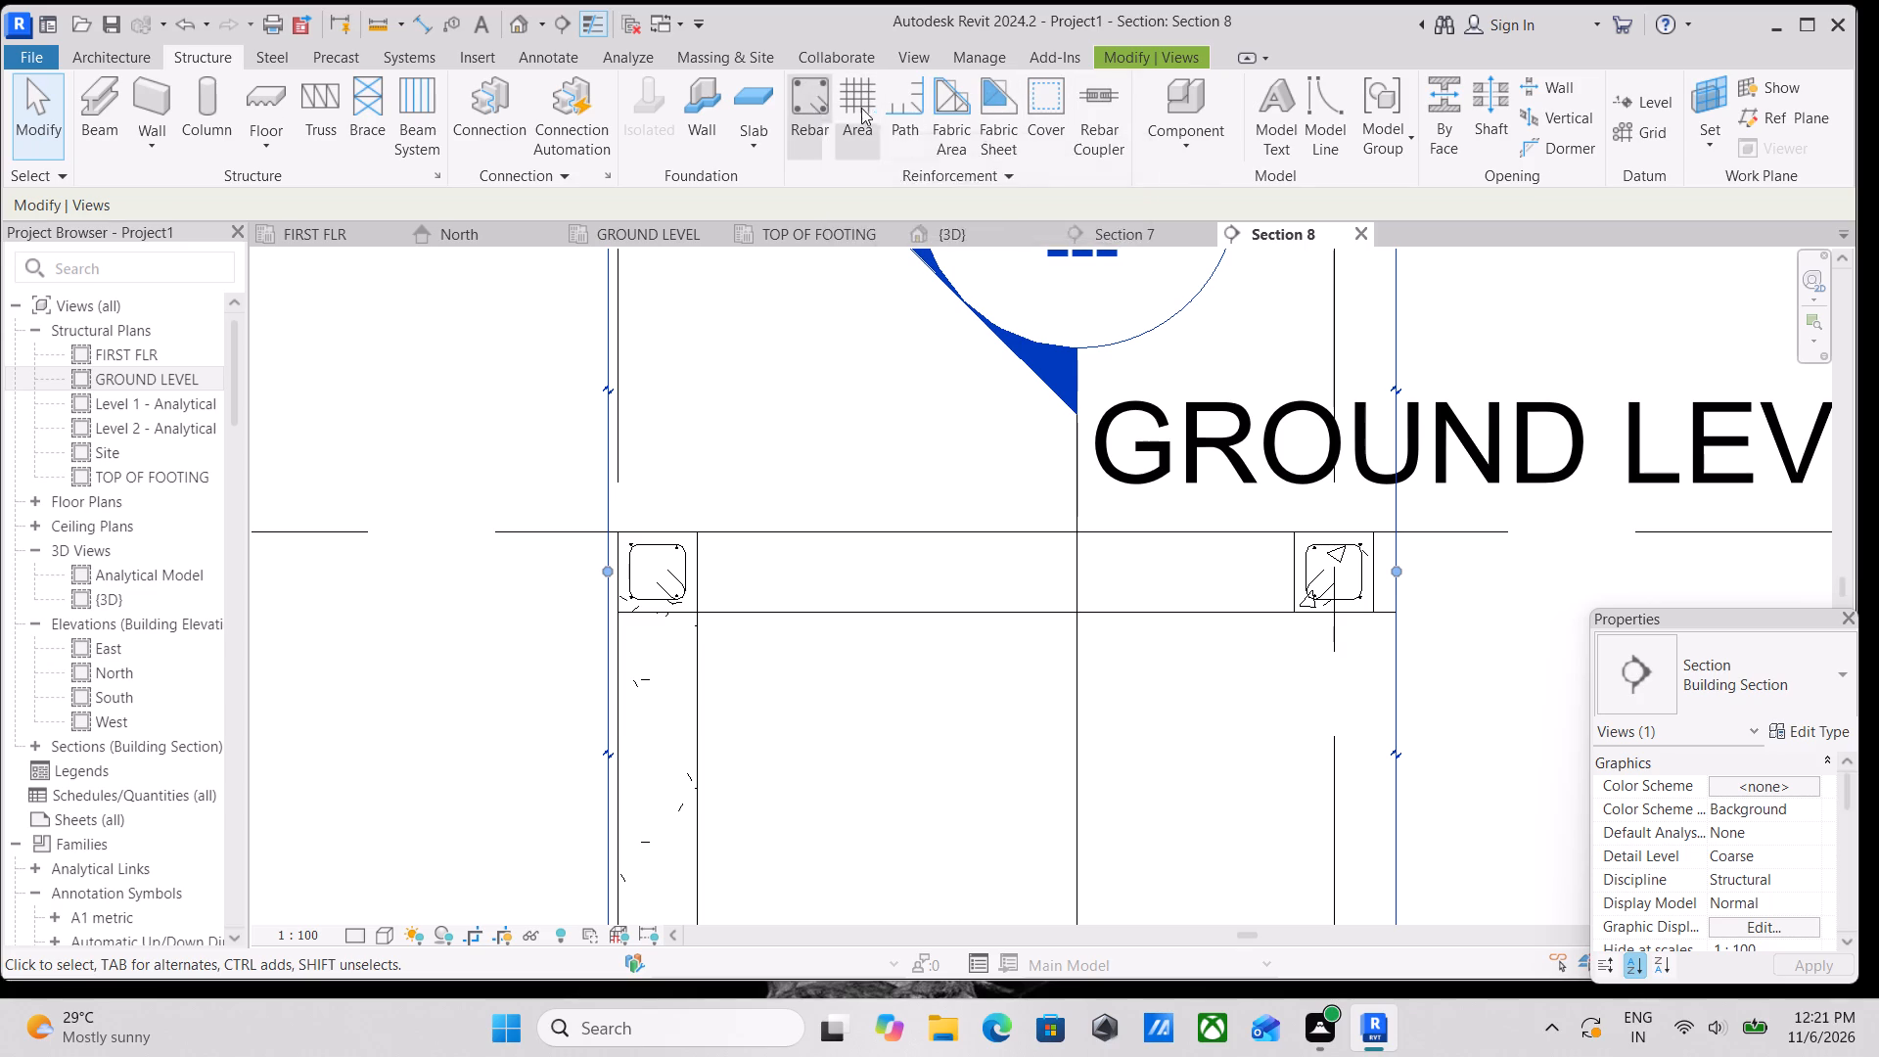
left_click(809, 117)
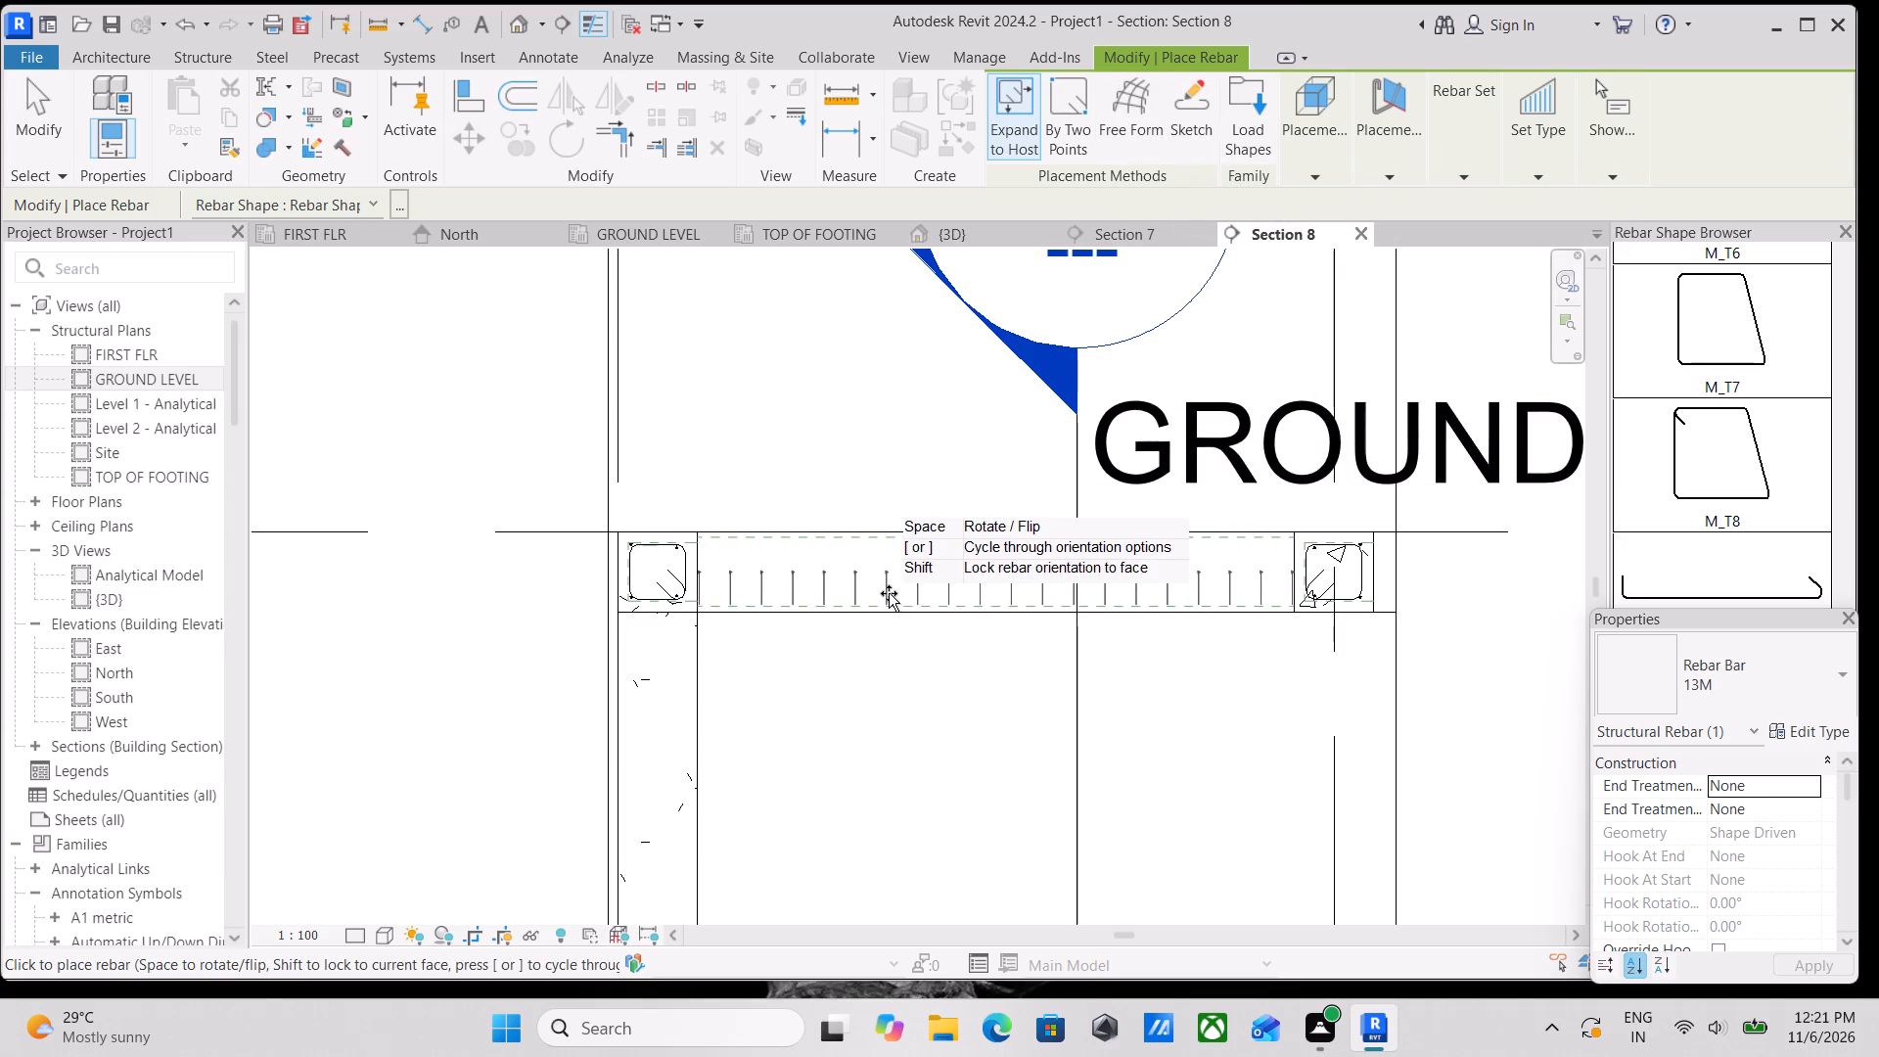
scroll(888, 588, "up", 3)
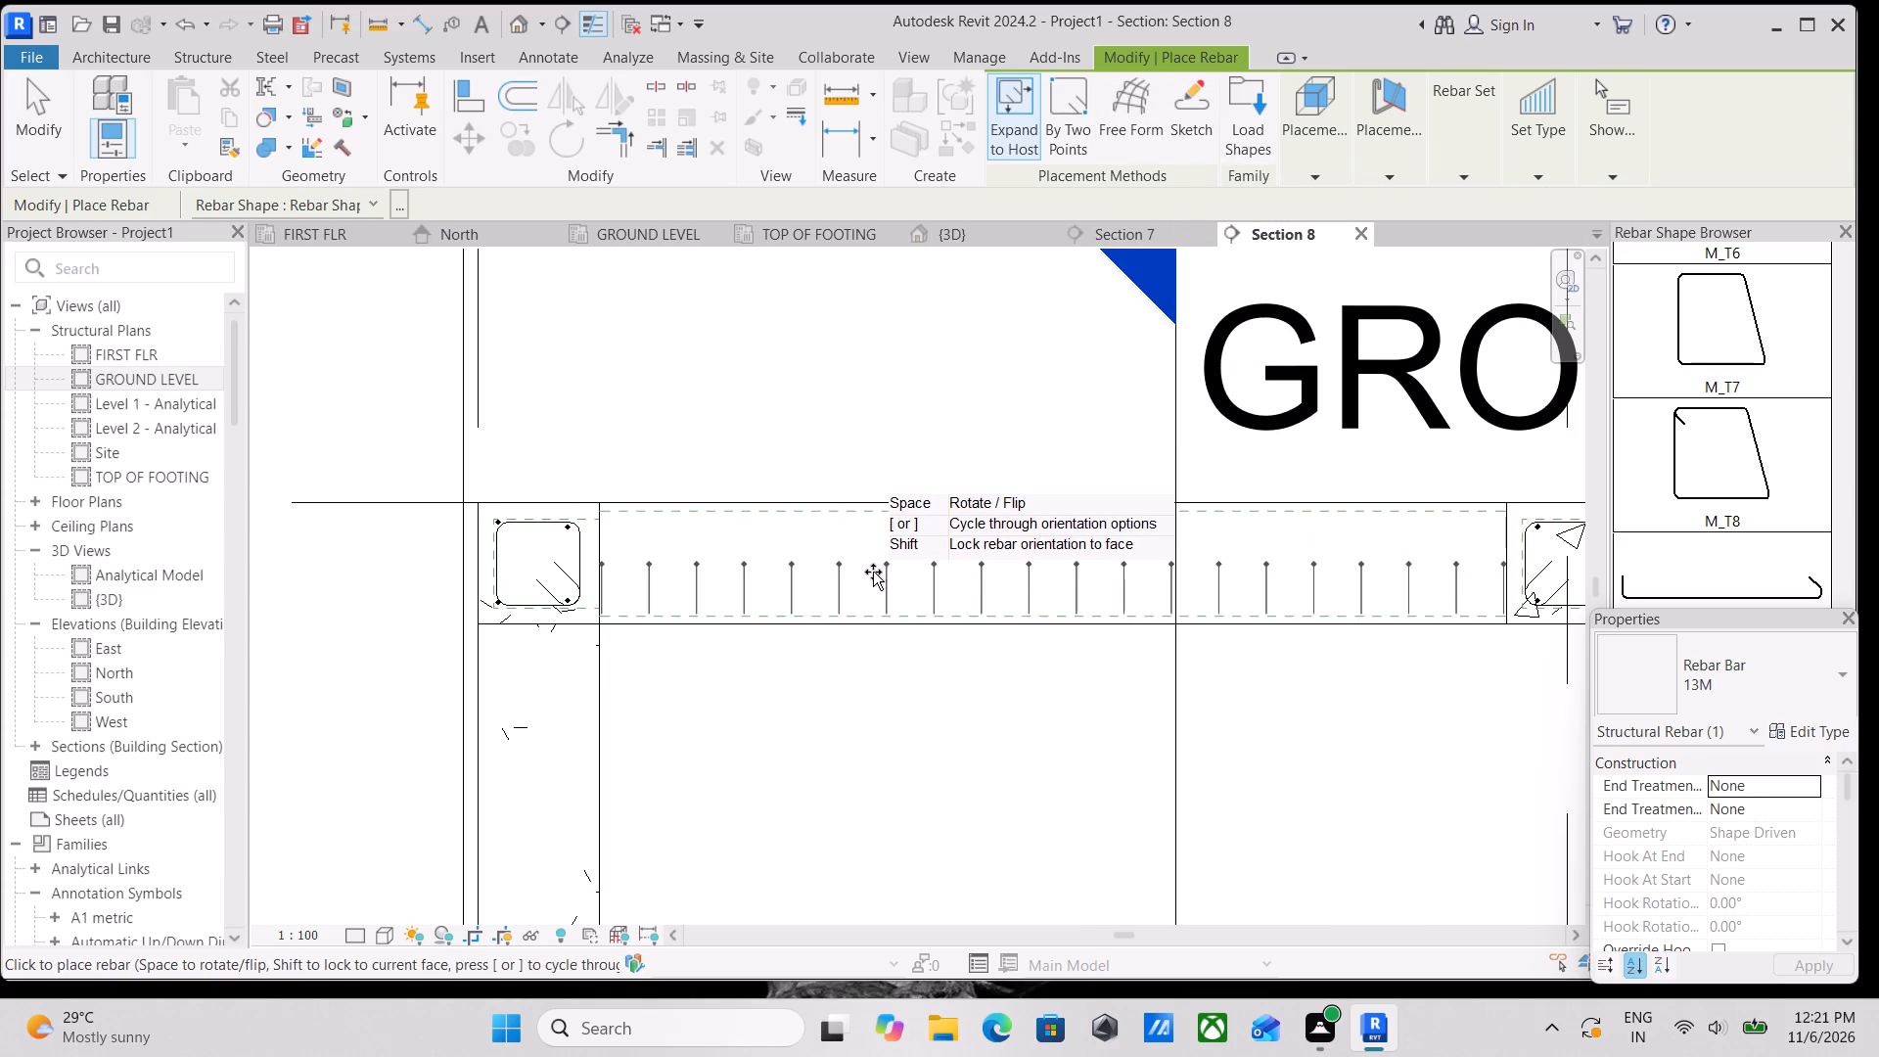
scroll(894, 540, "up", 4)
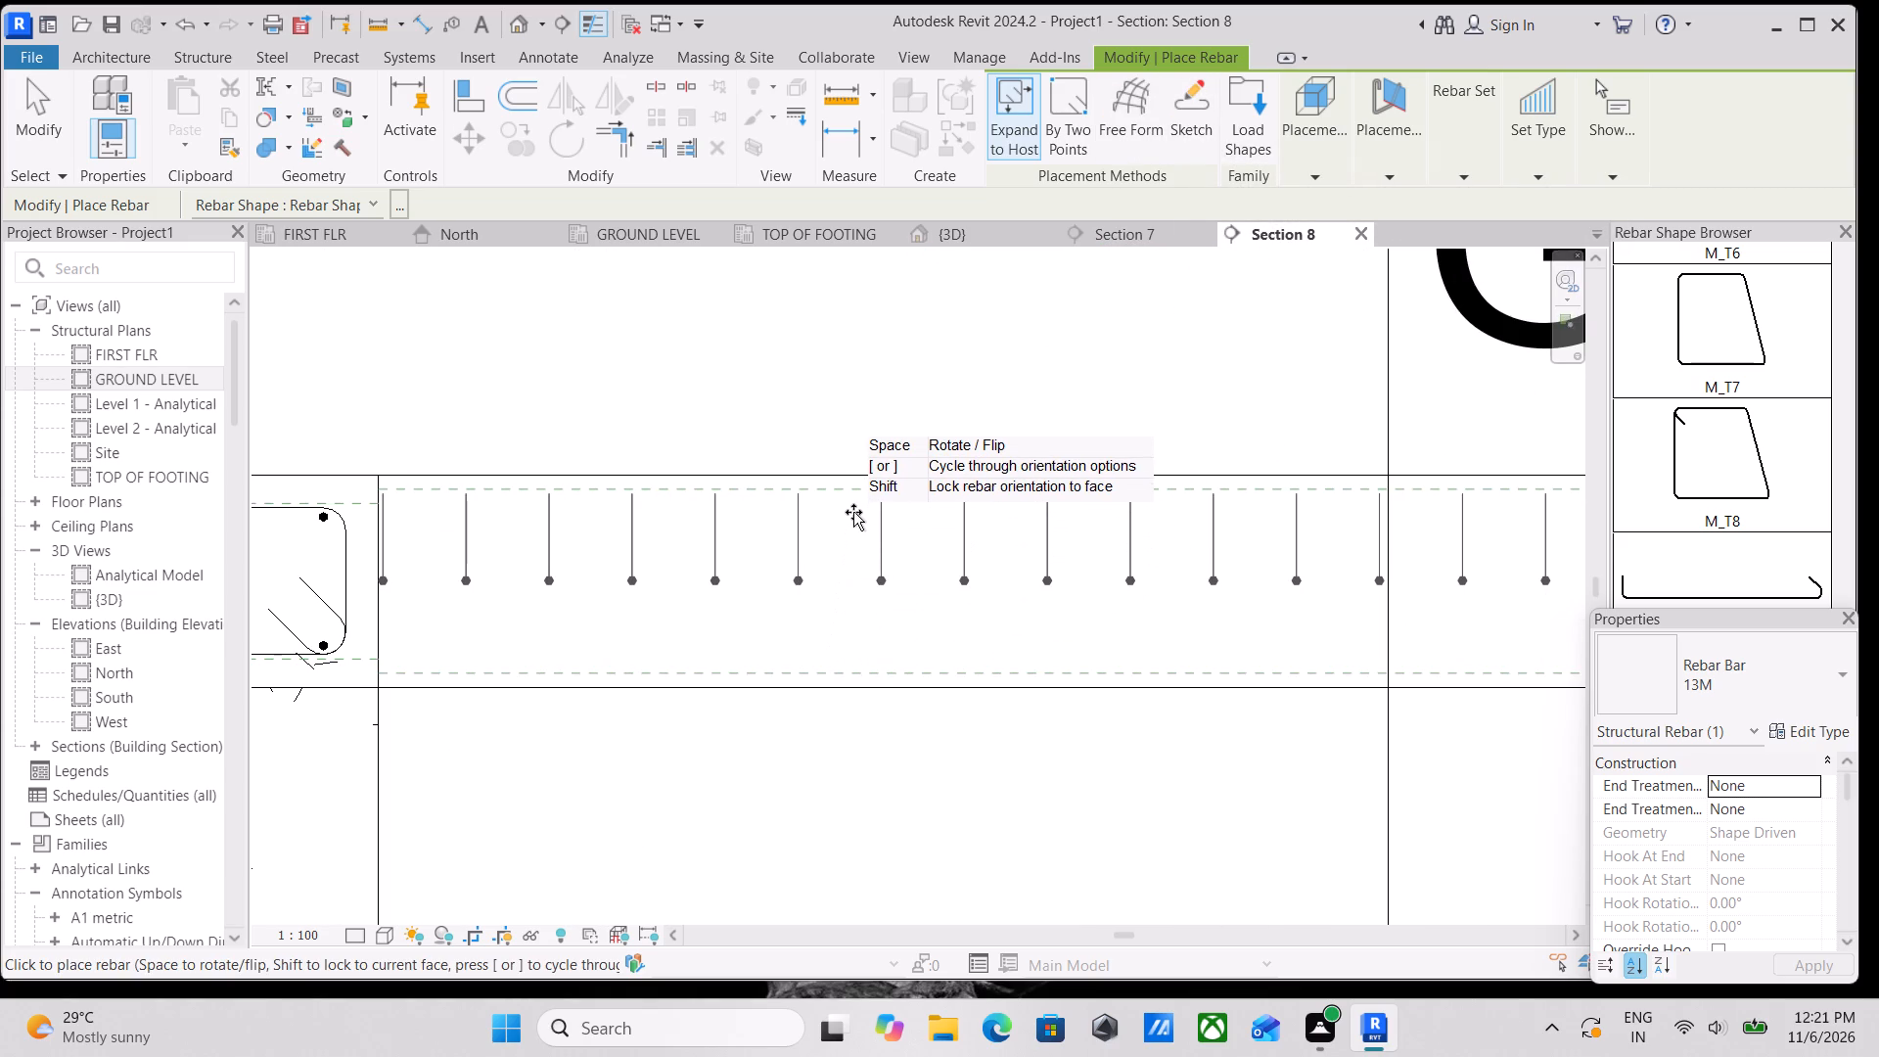
left_click(849, 563)
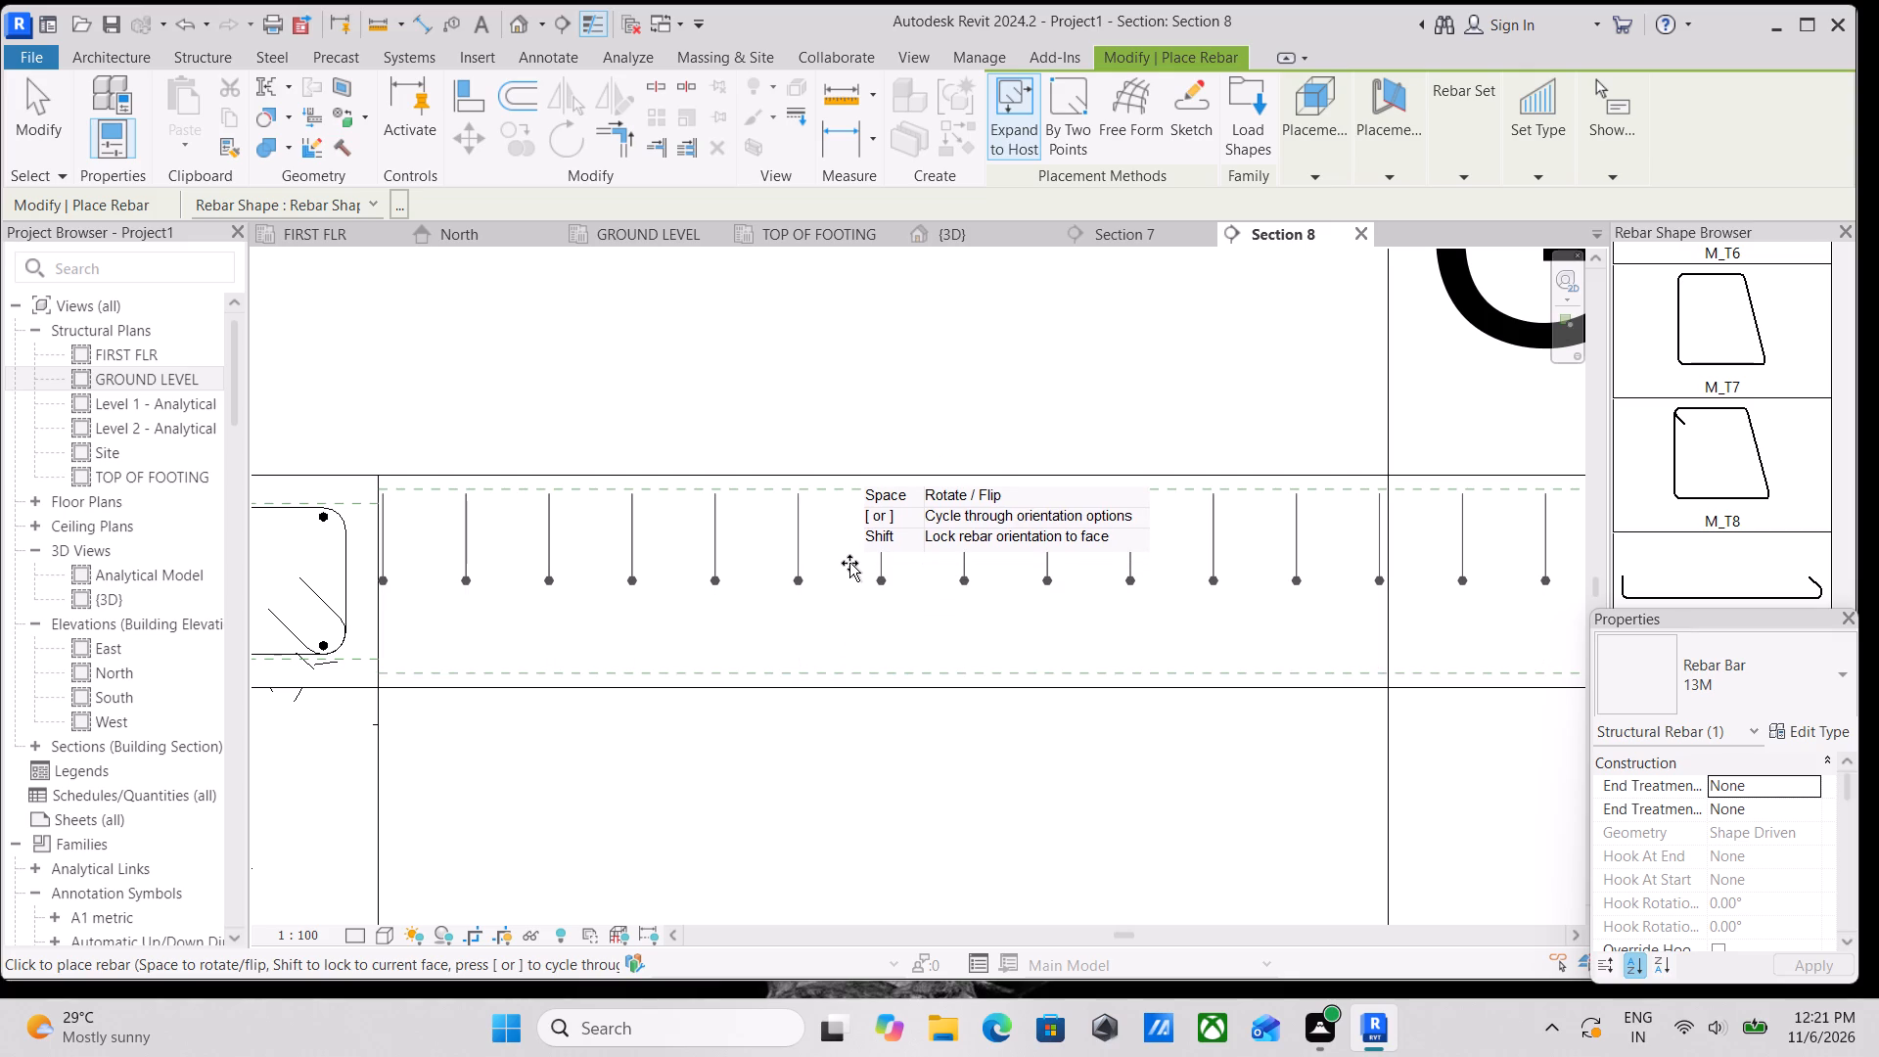
Place a second 13M Rebar Shape 1 set in the slab, parallel to the work plane, with its cranked middle portion dipping down, at 120 mm spacing.
scroll(1719, 458, "up", 12)
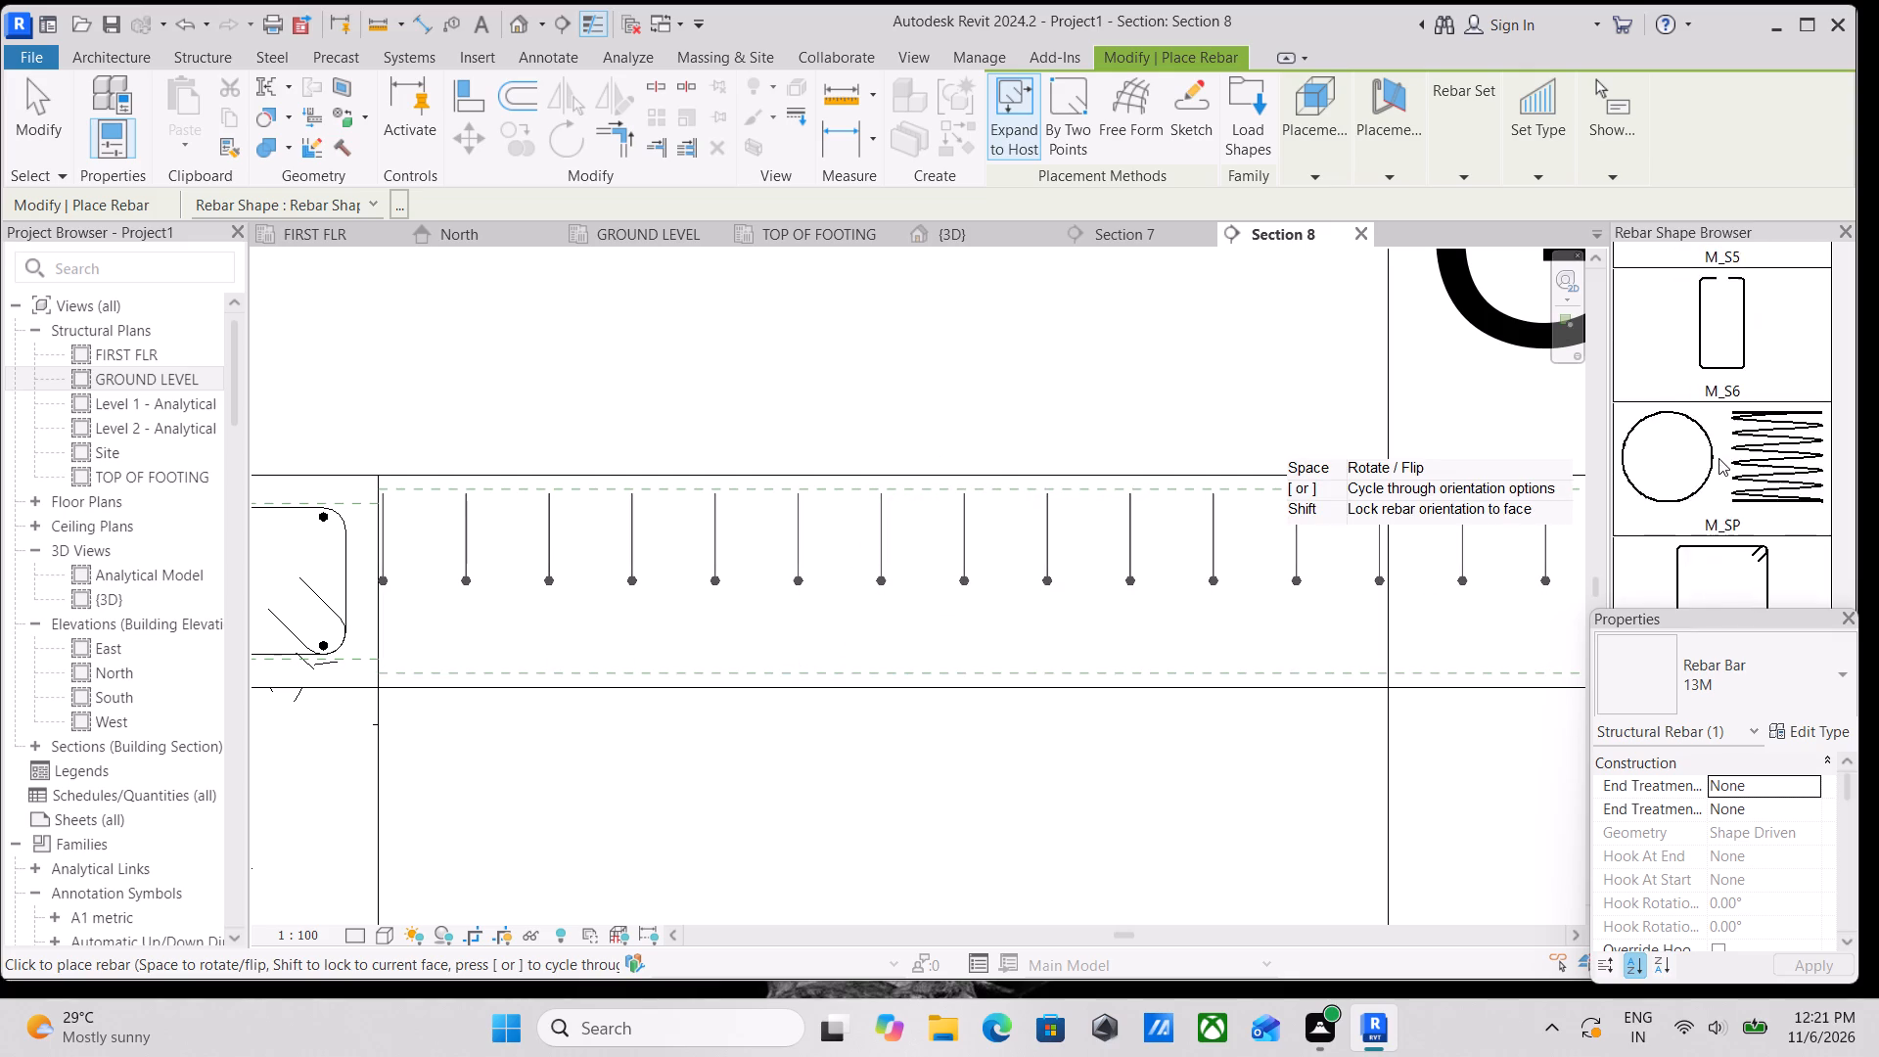
scroll(1719, 458, "up", 10)
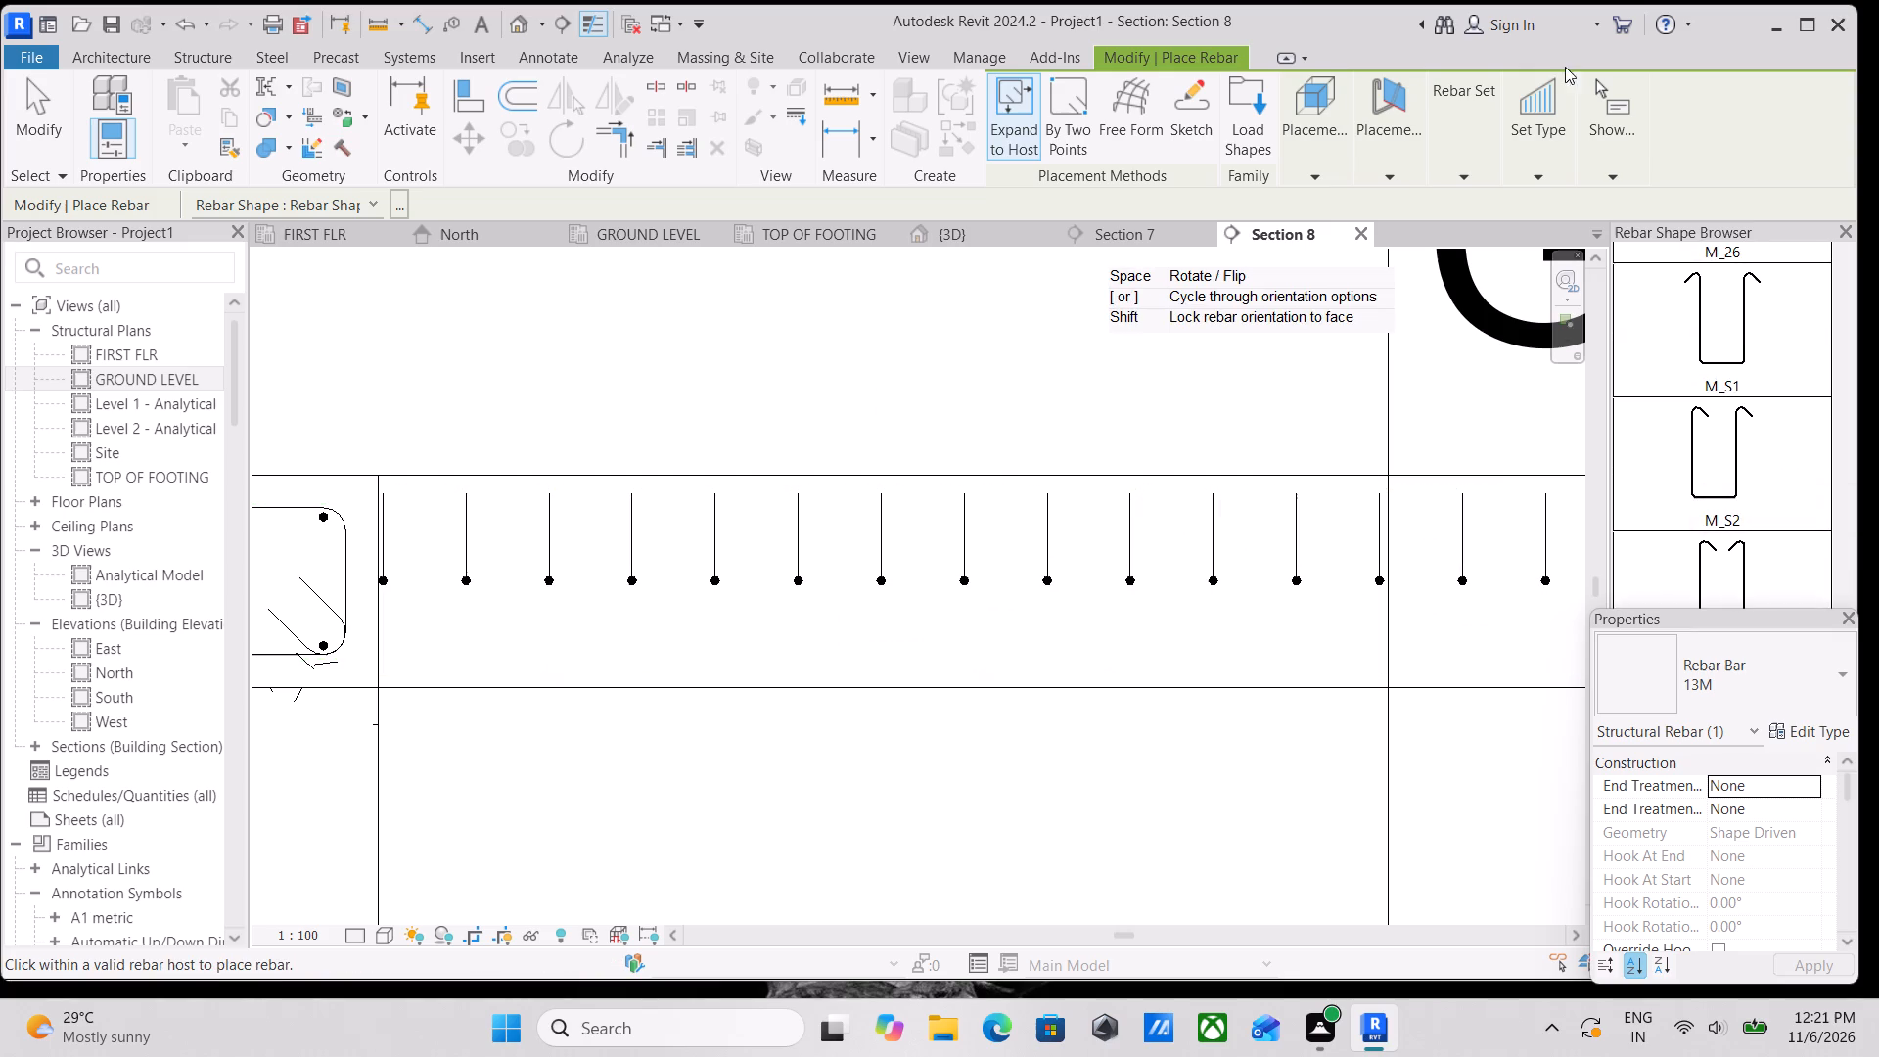
left_click(1410, 172)
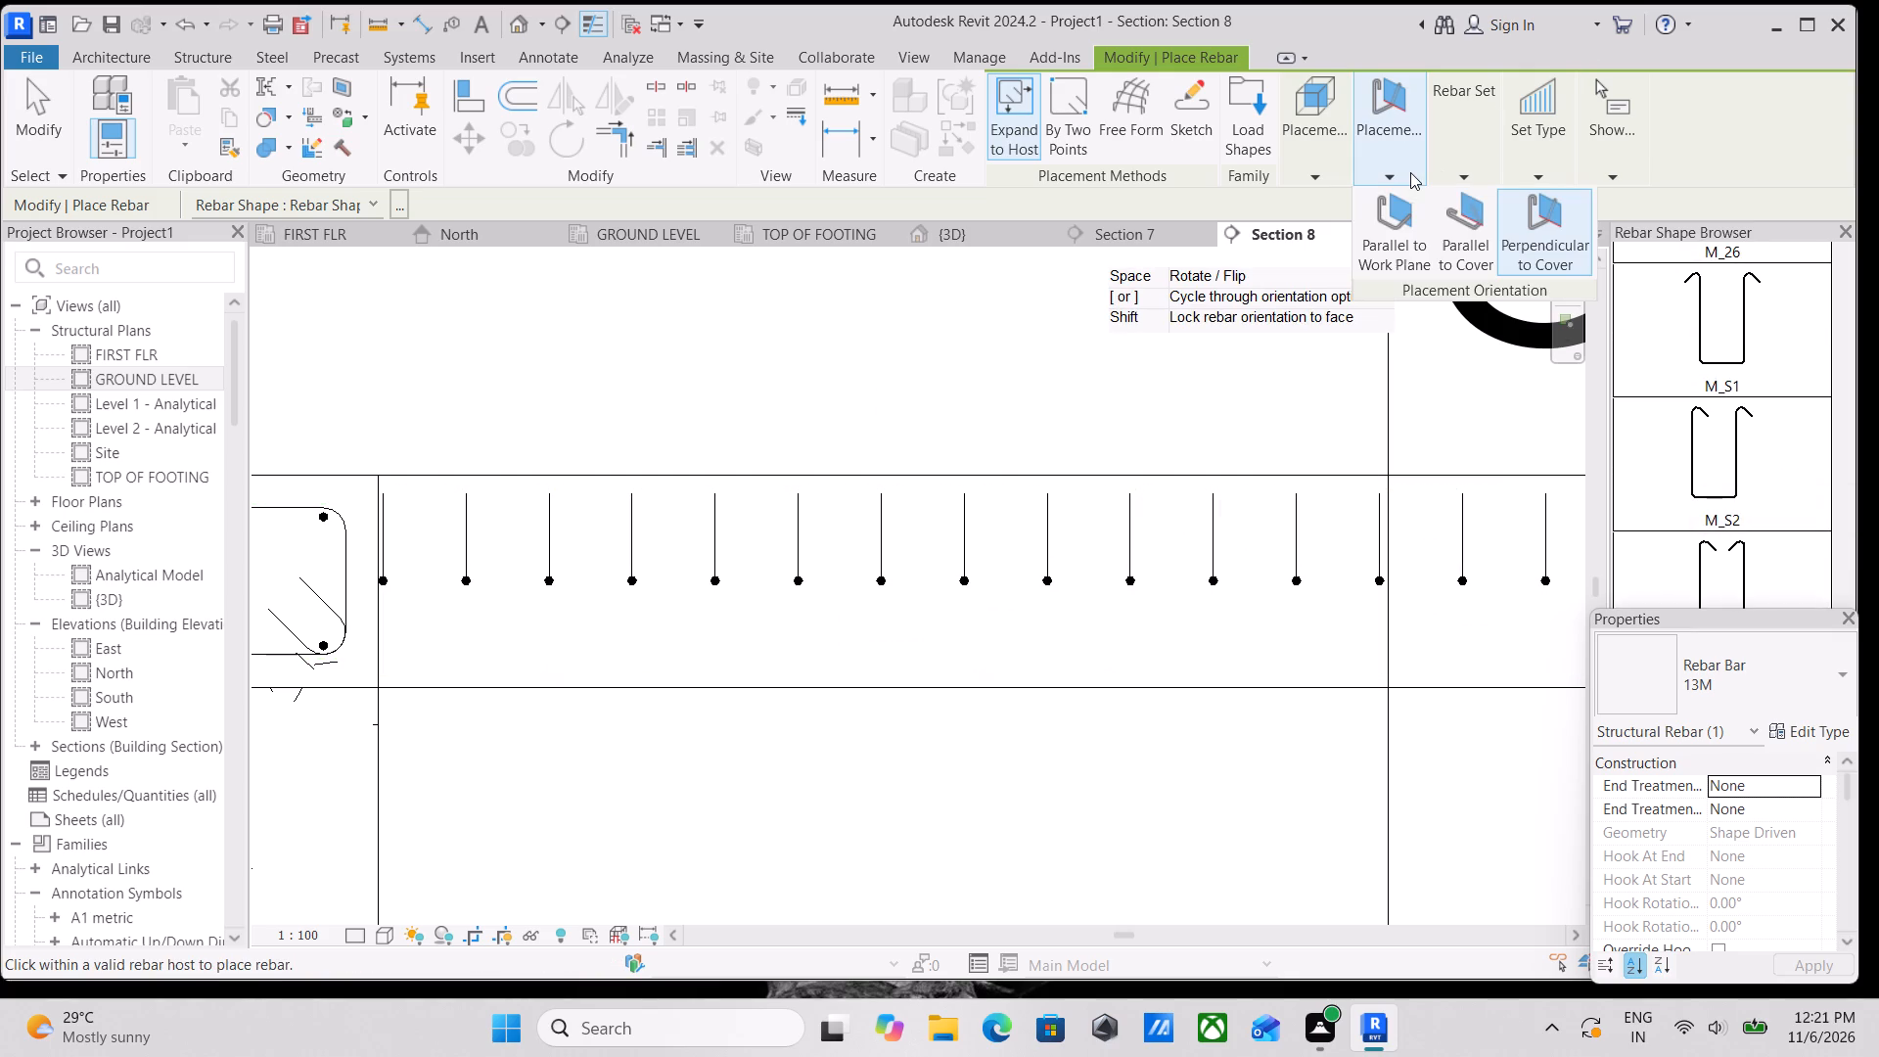
left_click(1468, 245)
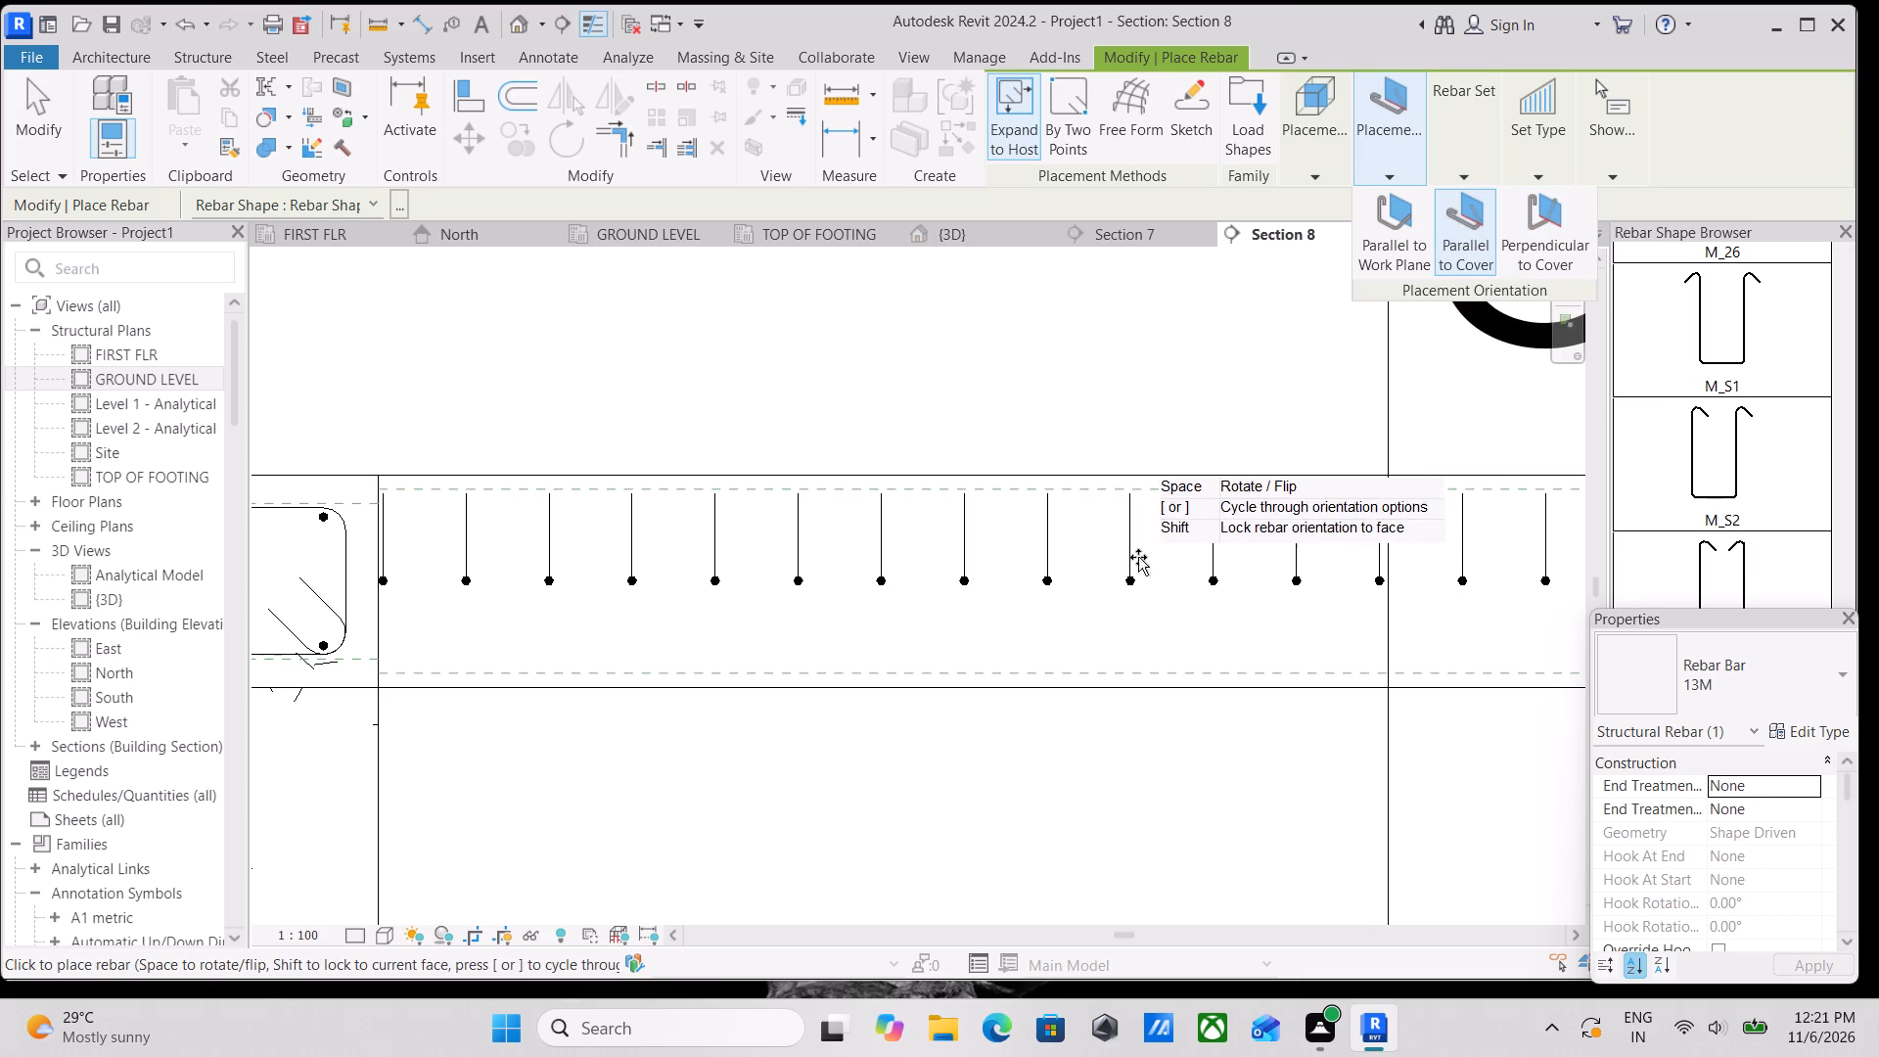
left_click(1402, 159)
left_click(1391, 232)
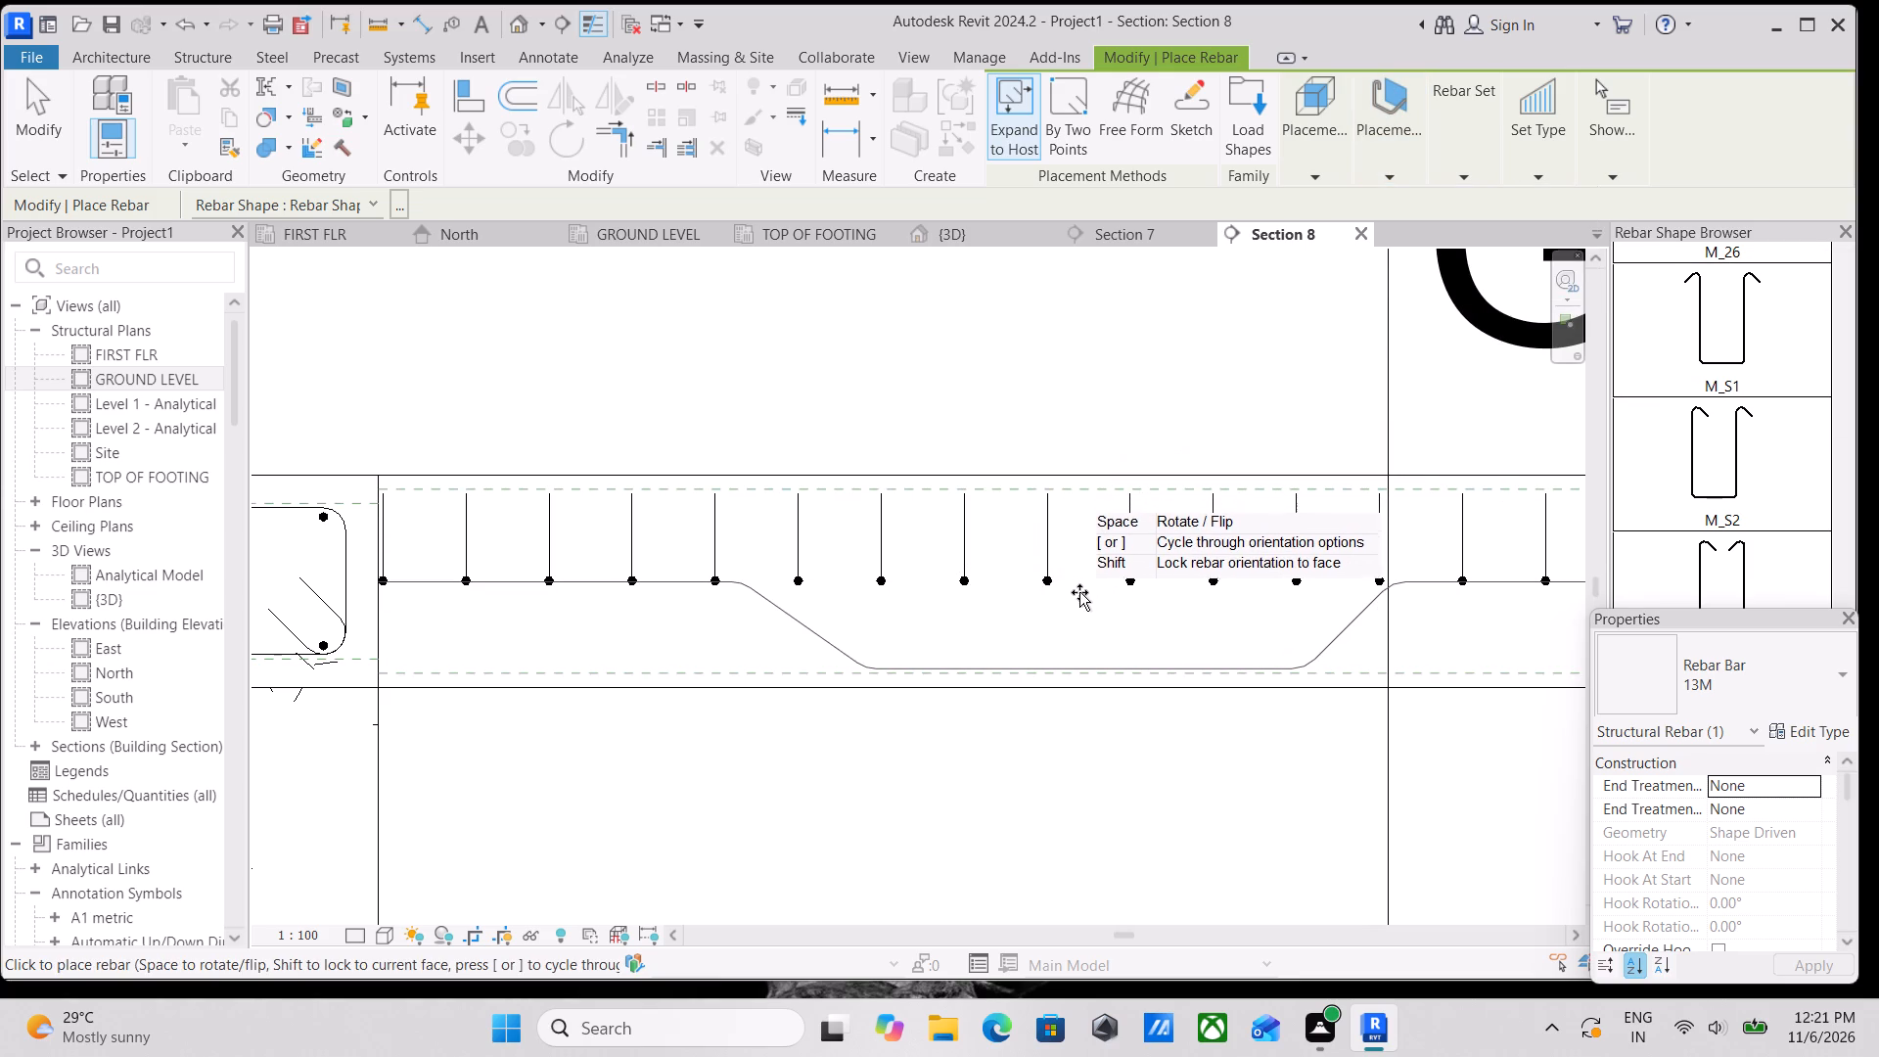
scroll(1086, 570, "down", 1)
middle_click_drag(1084, 570, 908, 570)
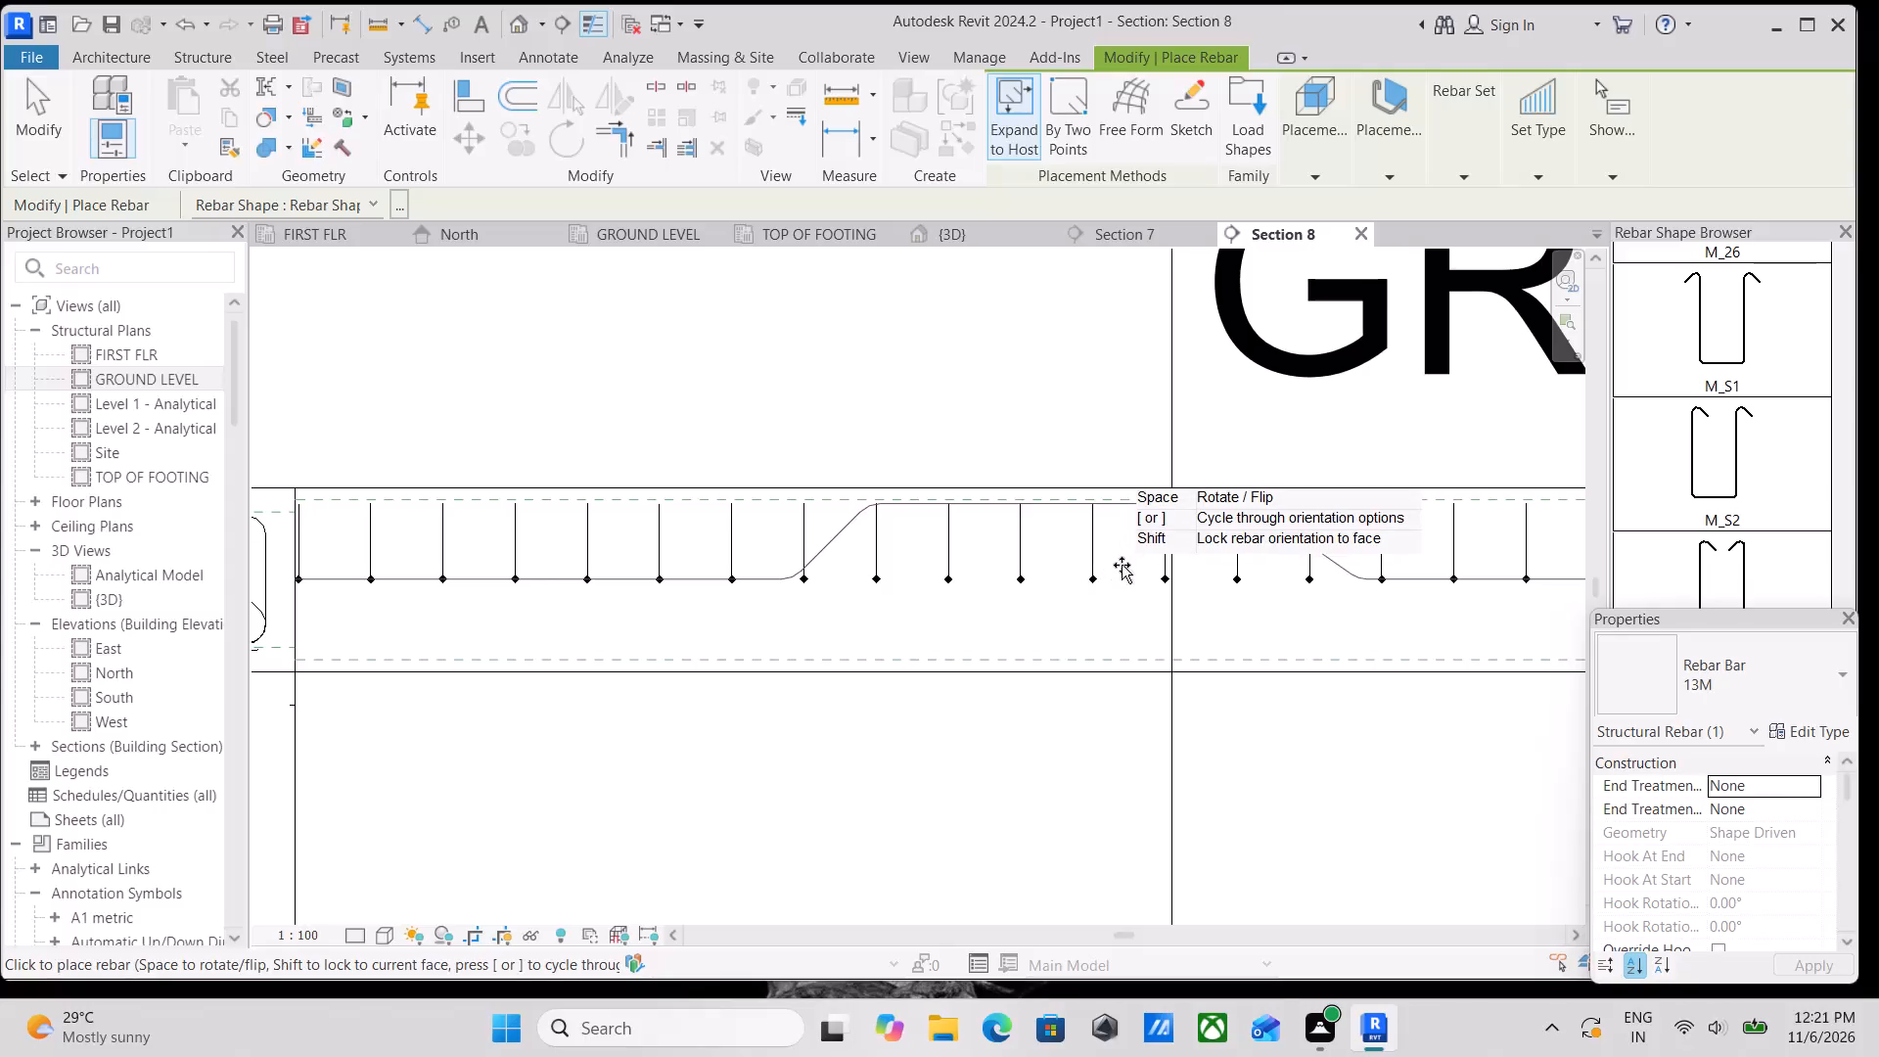
middle_click_drag(1046, 598, 1170, 437)
scroll(1096, 445, "down", 2)
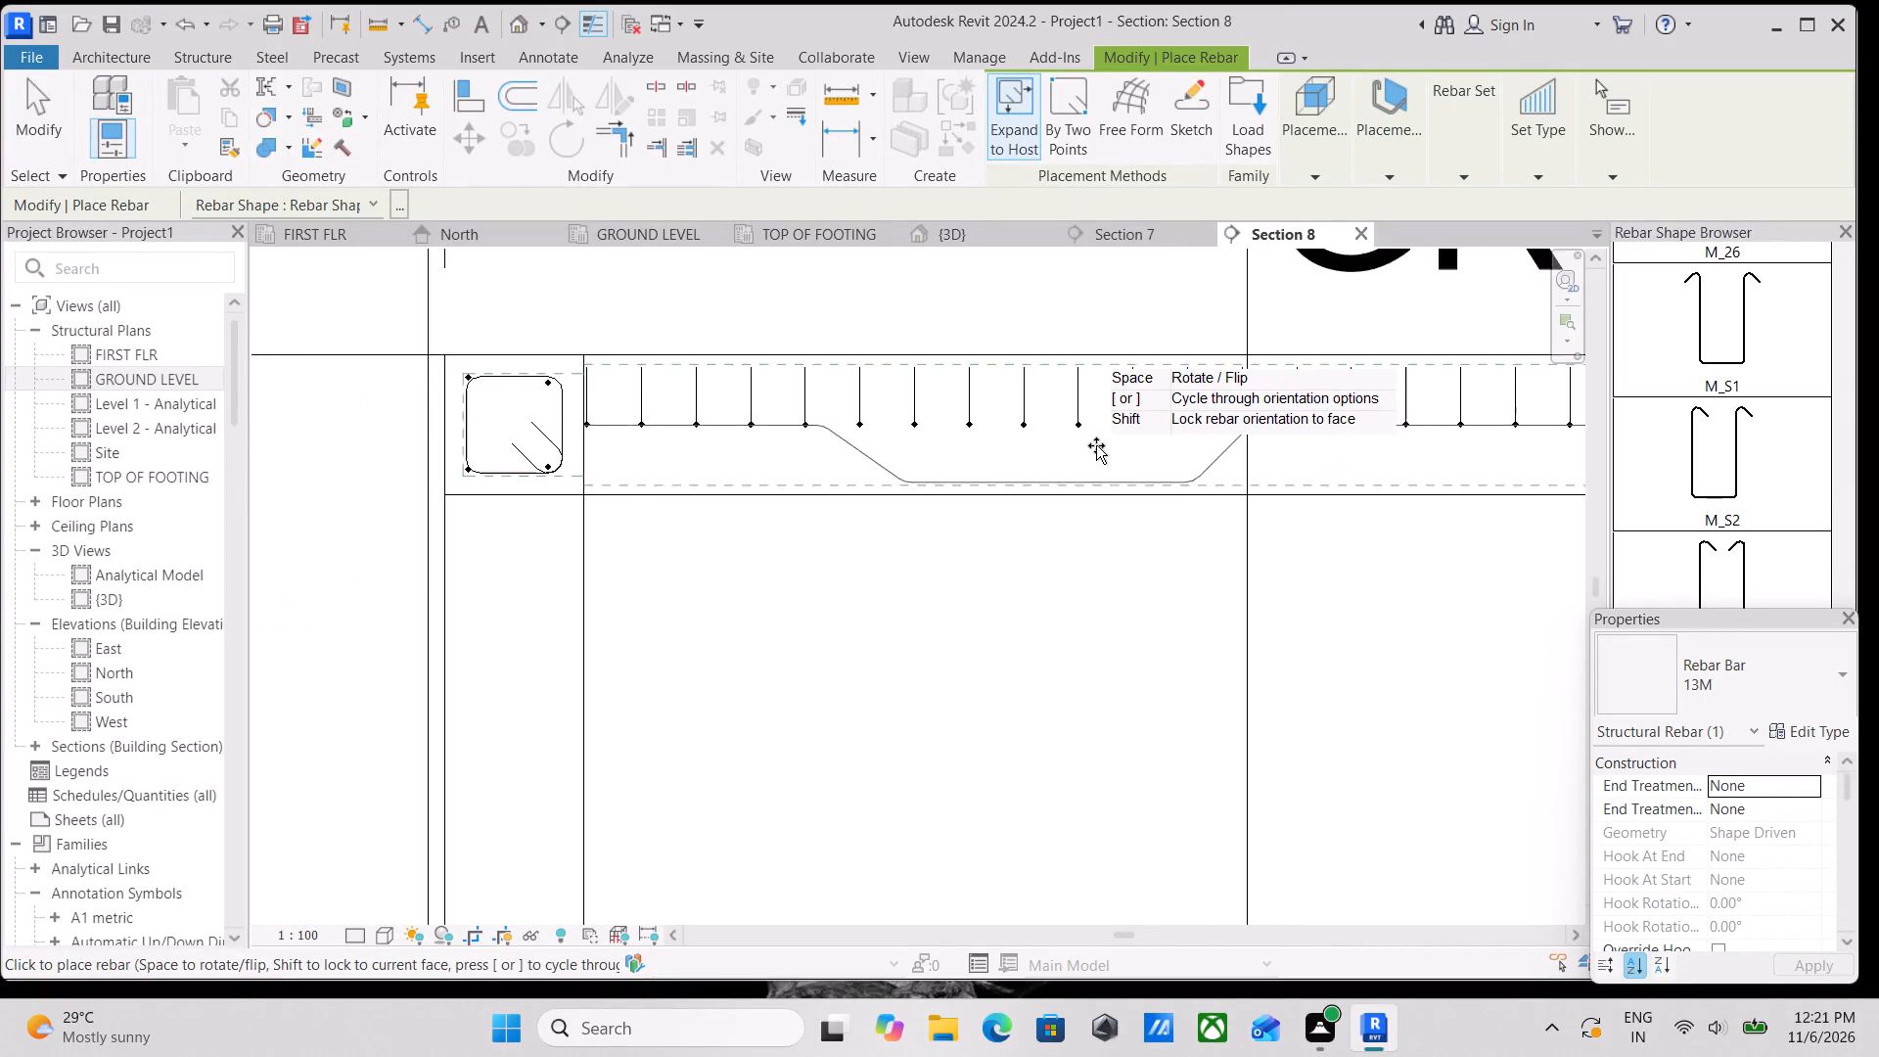
middle_click_drag(1096, 445, 923, 473)
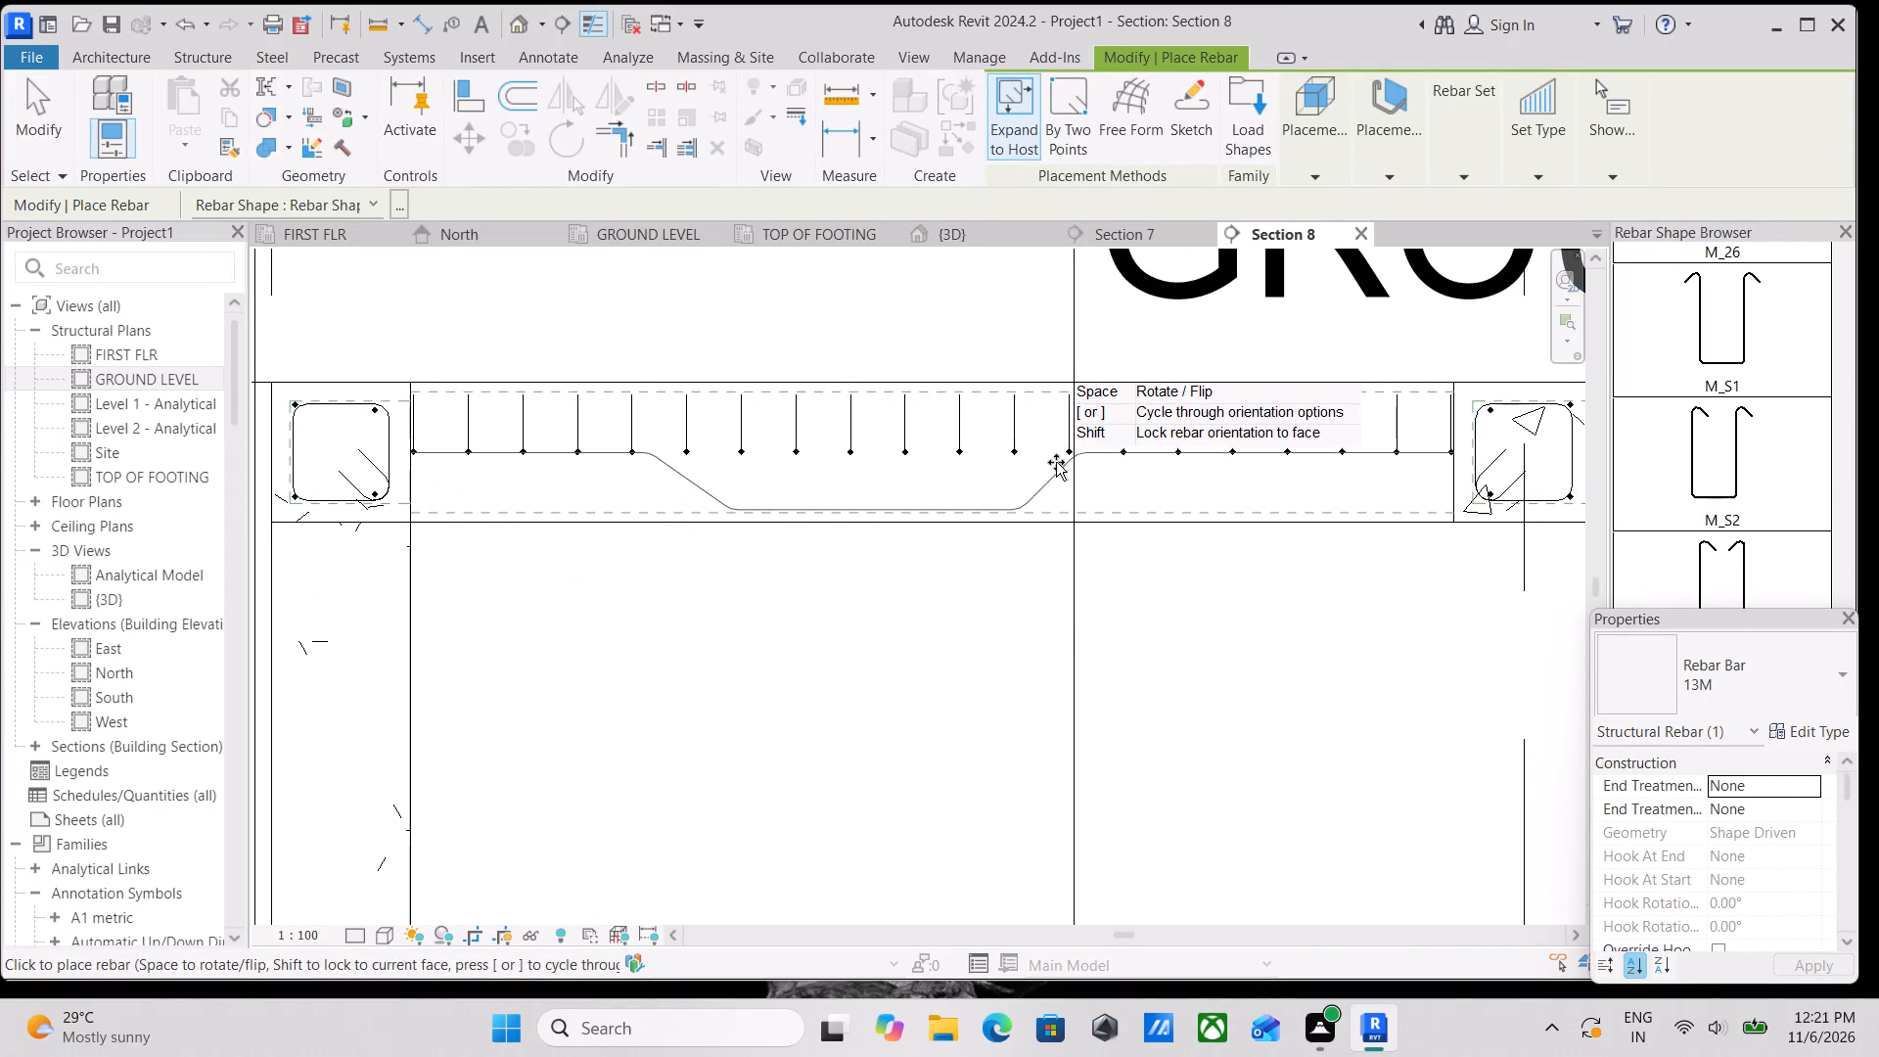
middle_click_drag(1008, 470, 1061, 562)
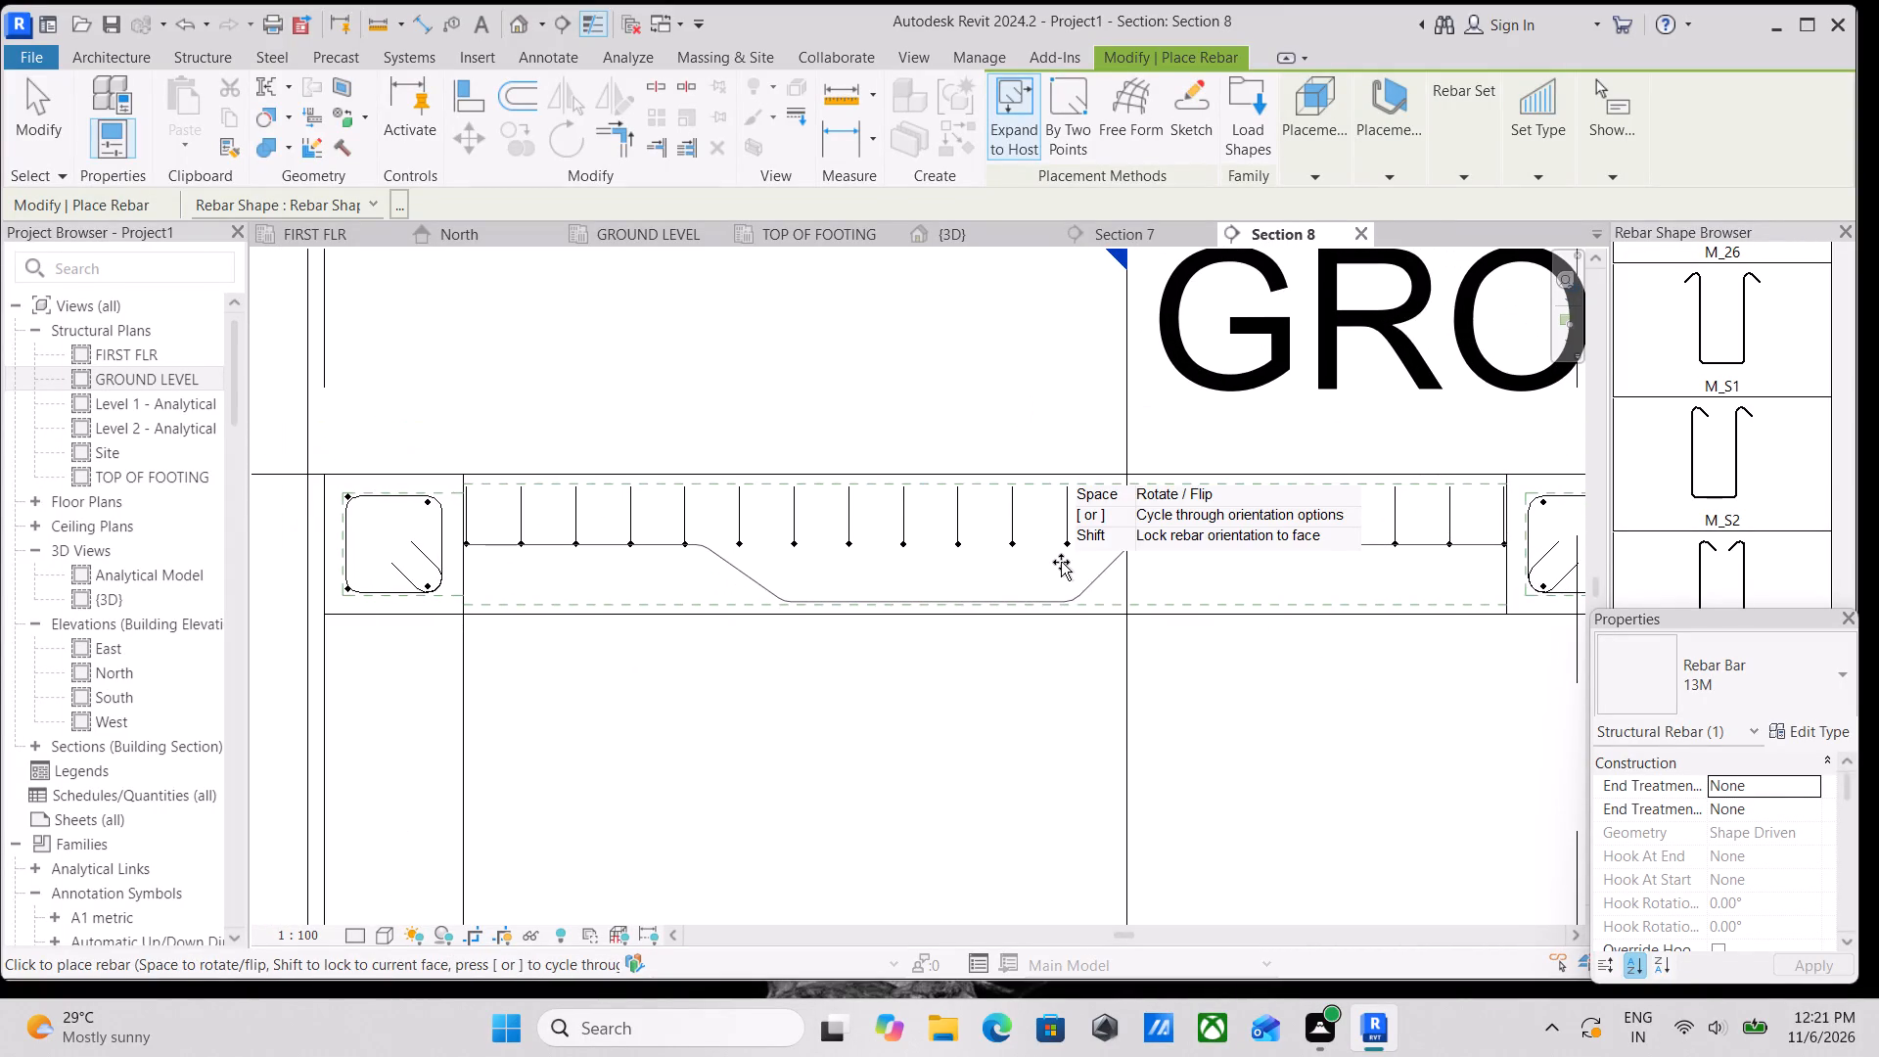
left_click(1061, 562)
key("Escape")
key("Escape")
Nudge the cranked bar set seen in elevation upward by eight increments, towards the slab's top cover.
scroll(830, 606, "up", 1)
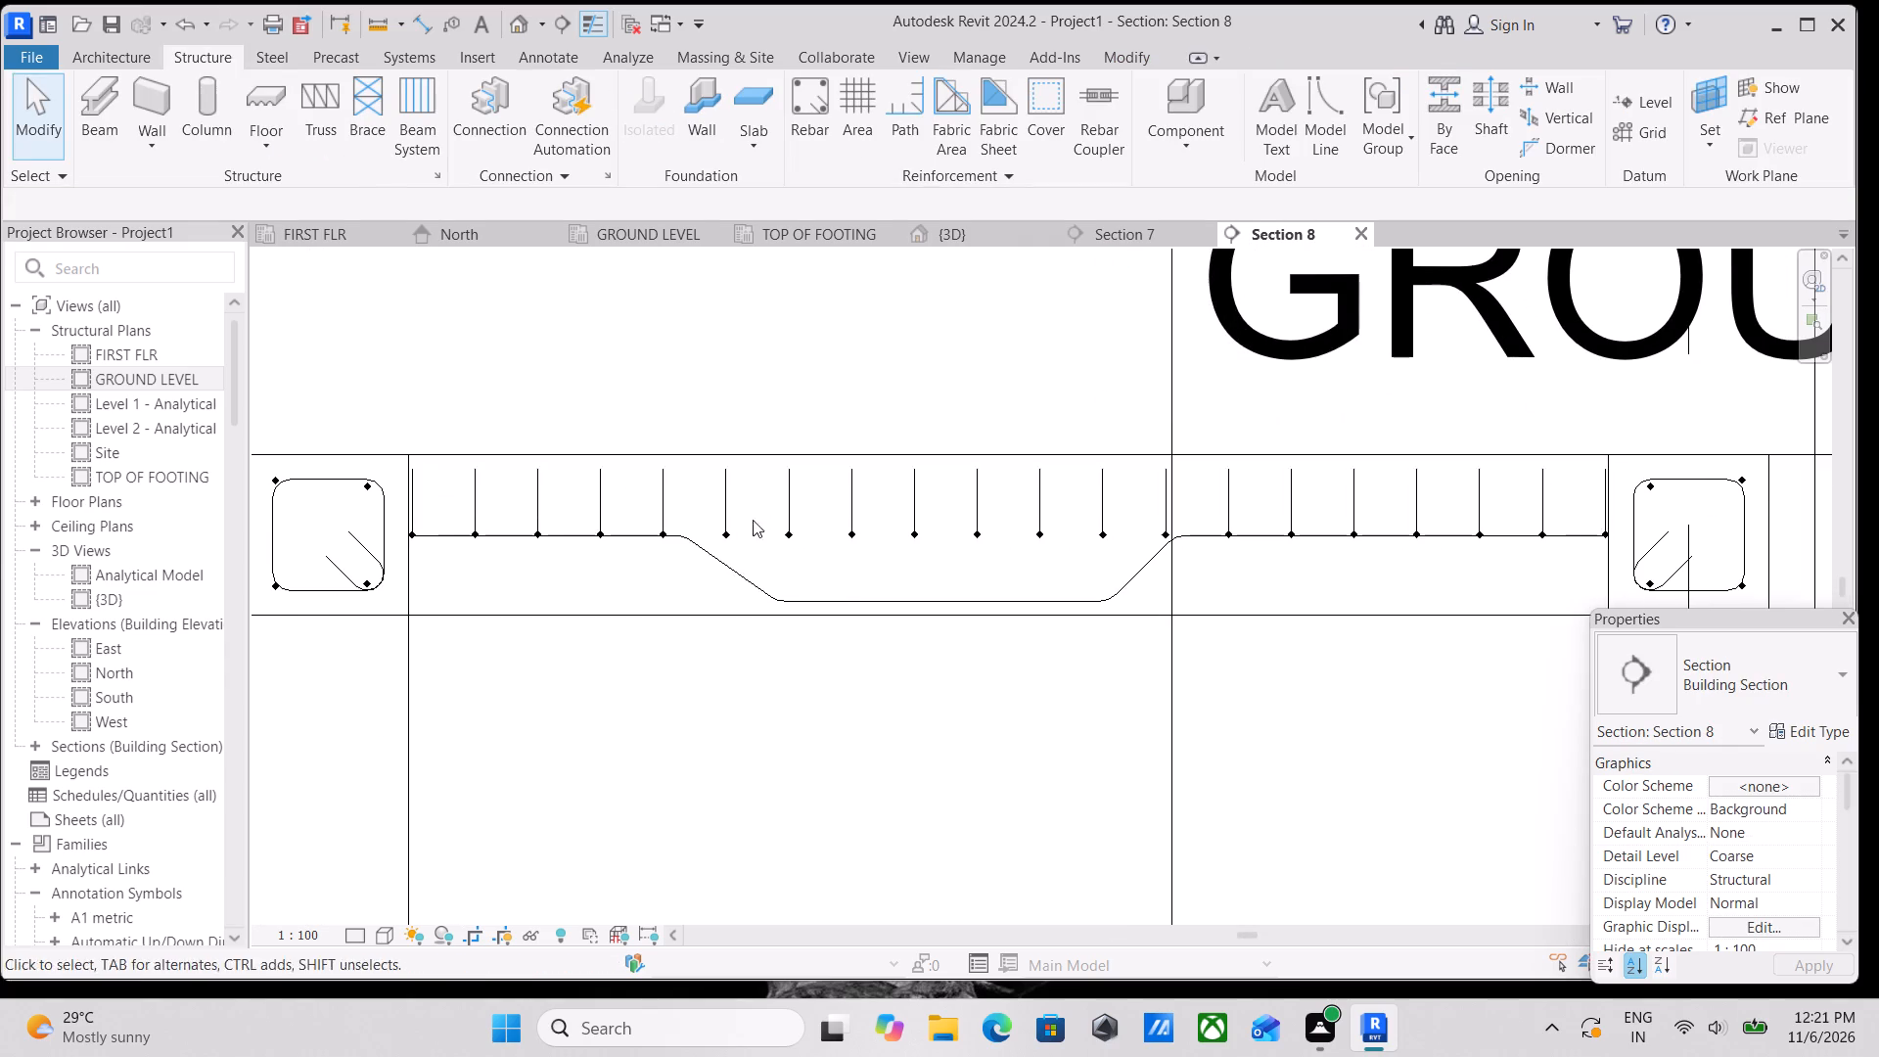
left_click(709, 542)
key("Up")
key("Up")
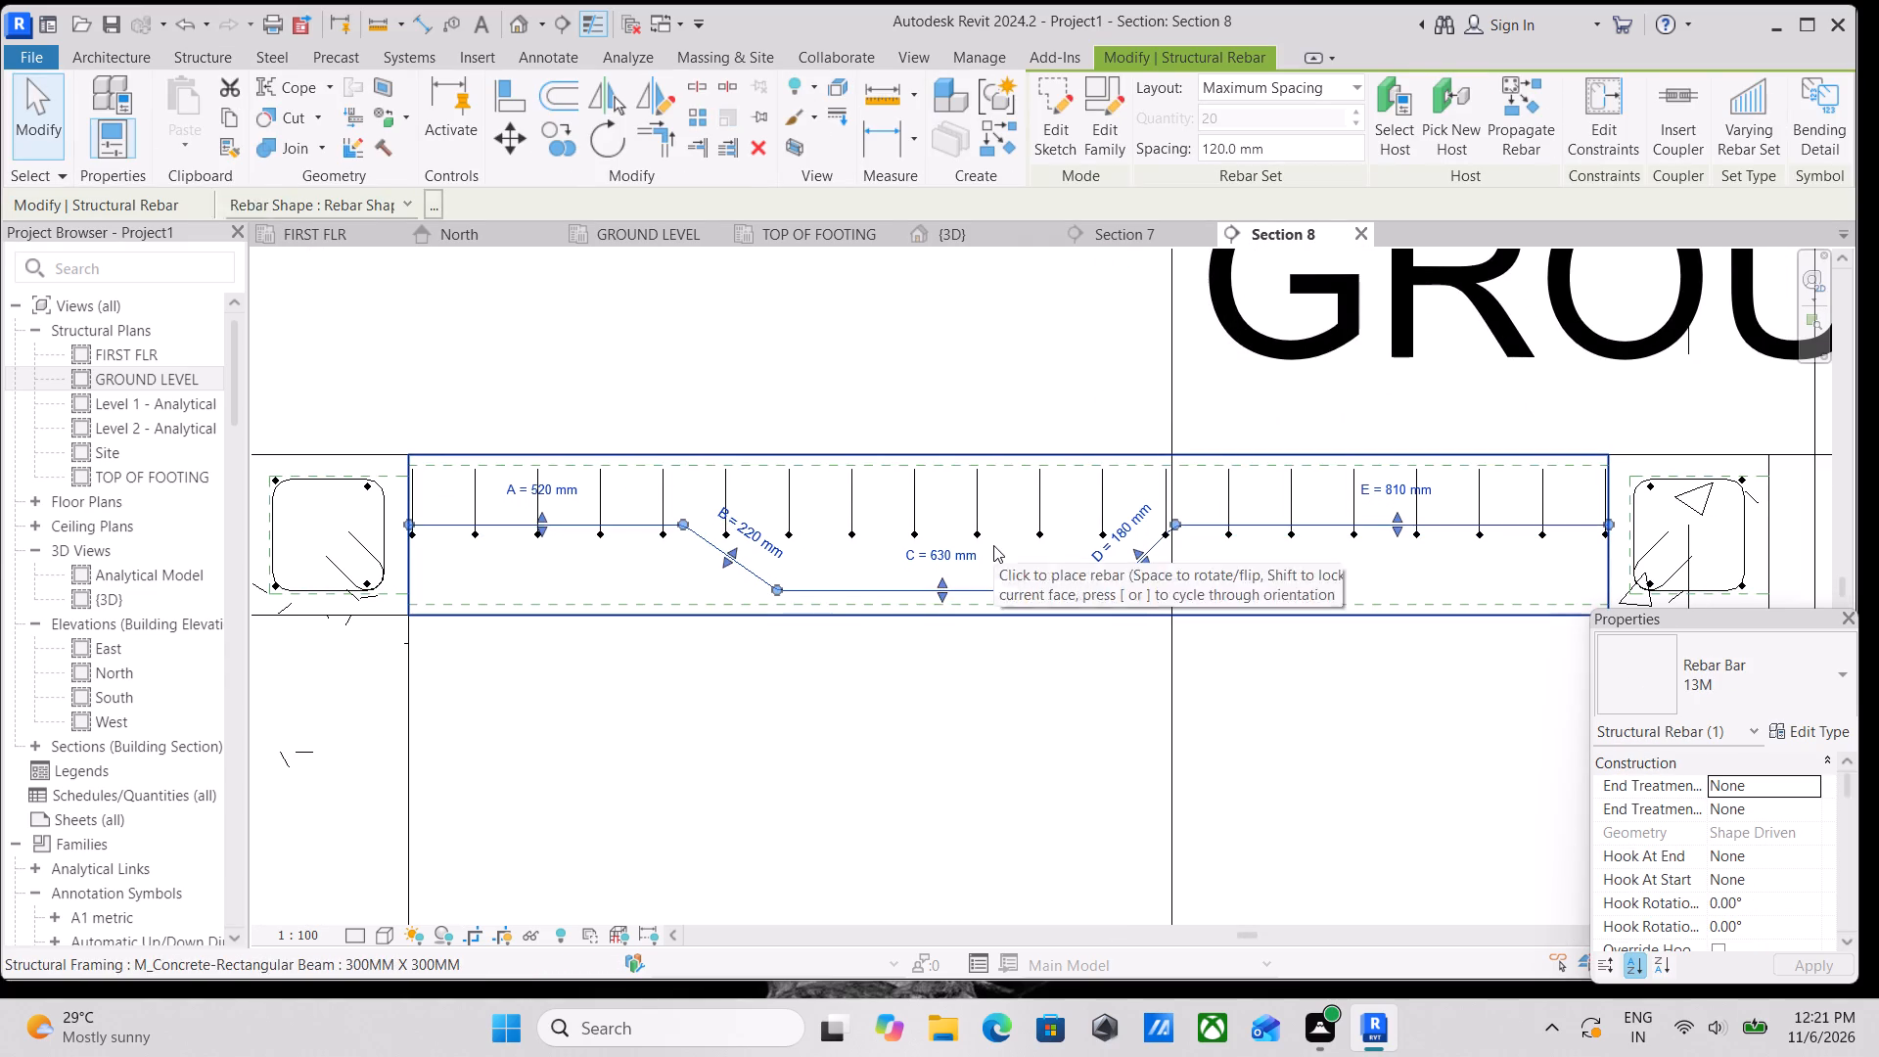
key("Up")
key("Up")
key("Up")
key("Up")
key("Up")
key("Up")
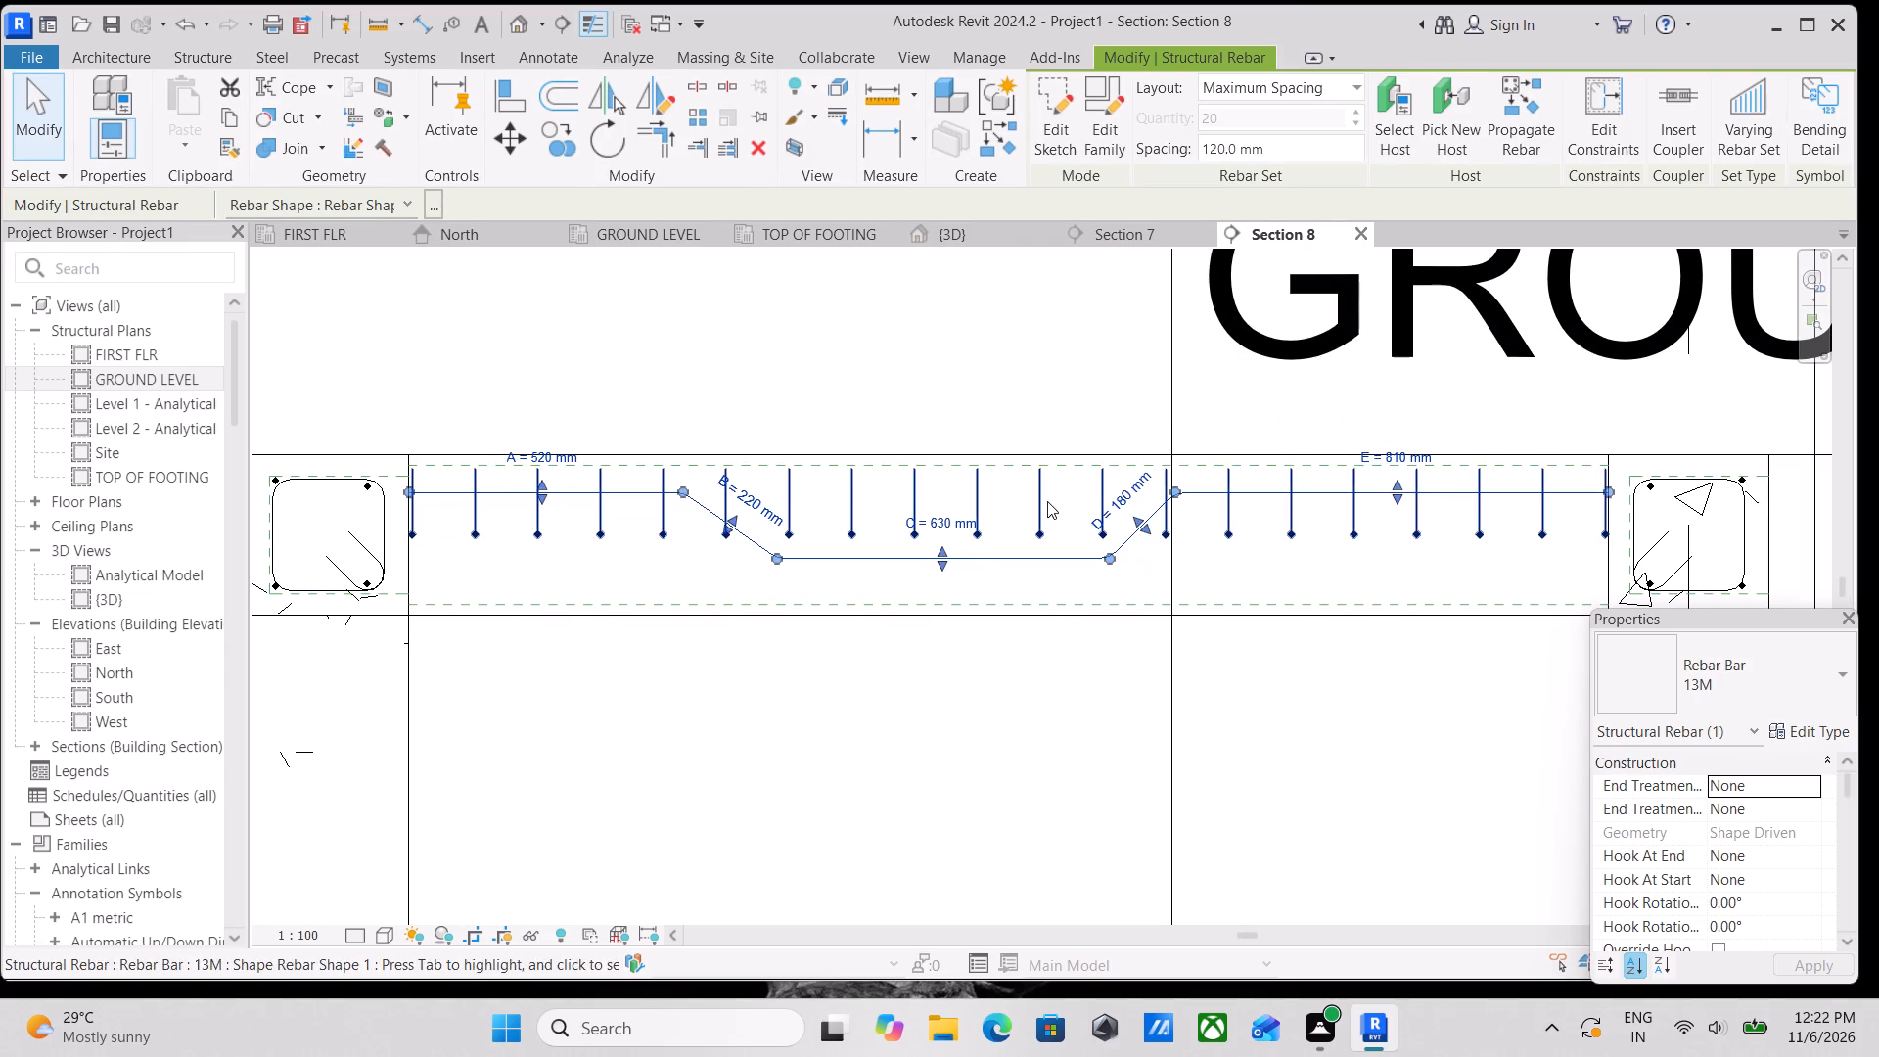
scroll(1056, 512, "up", 2)
key("Escape")
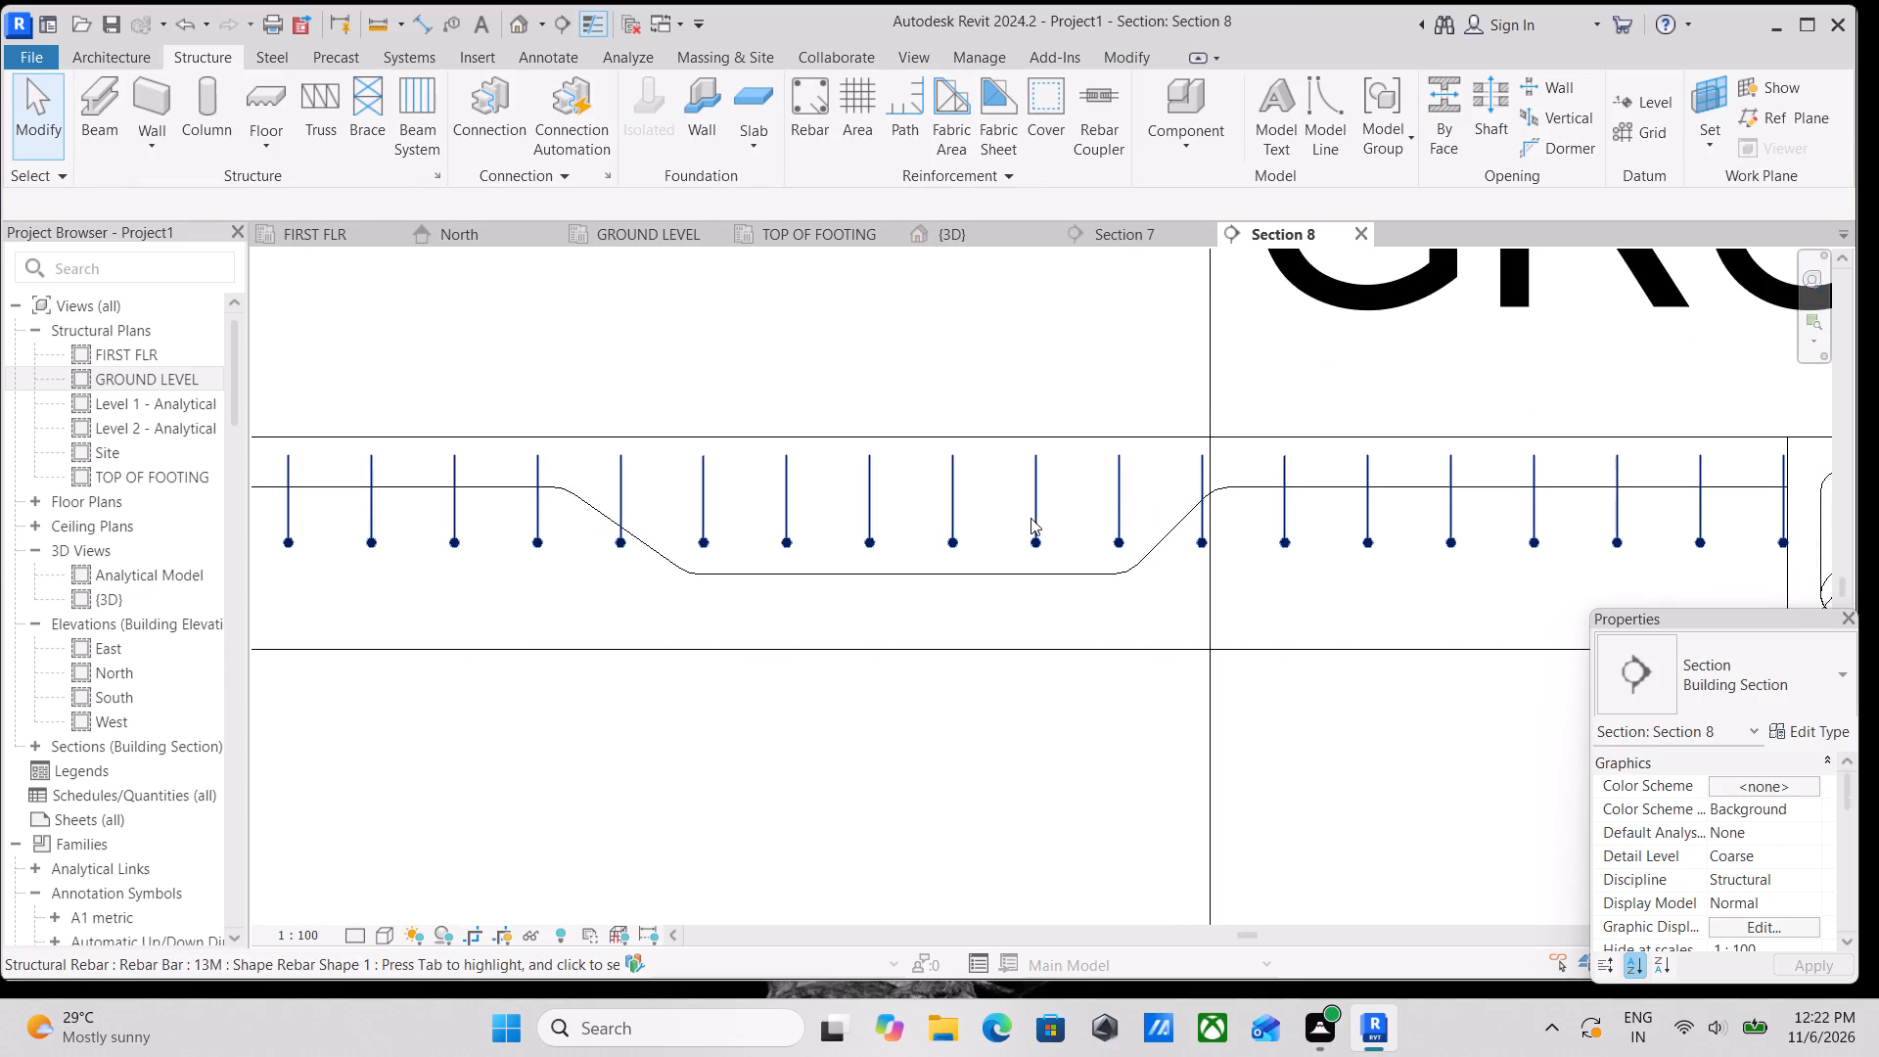
Nudge the perpendicular bar set downward by seven increments, towards the slab's bottom cover.
left_click(1031, 518)
middle_click_drag(951, 592, 1103, 576)
scroll(767, 537, "down", 1)
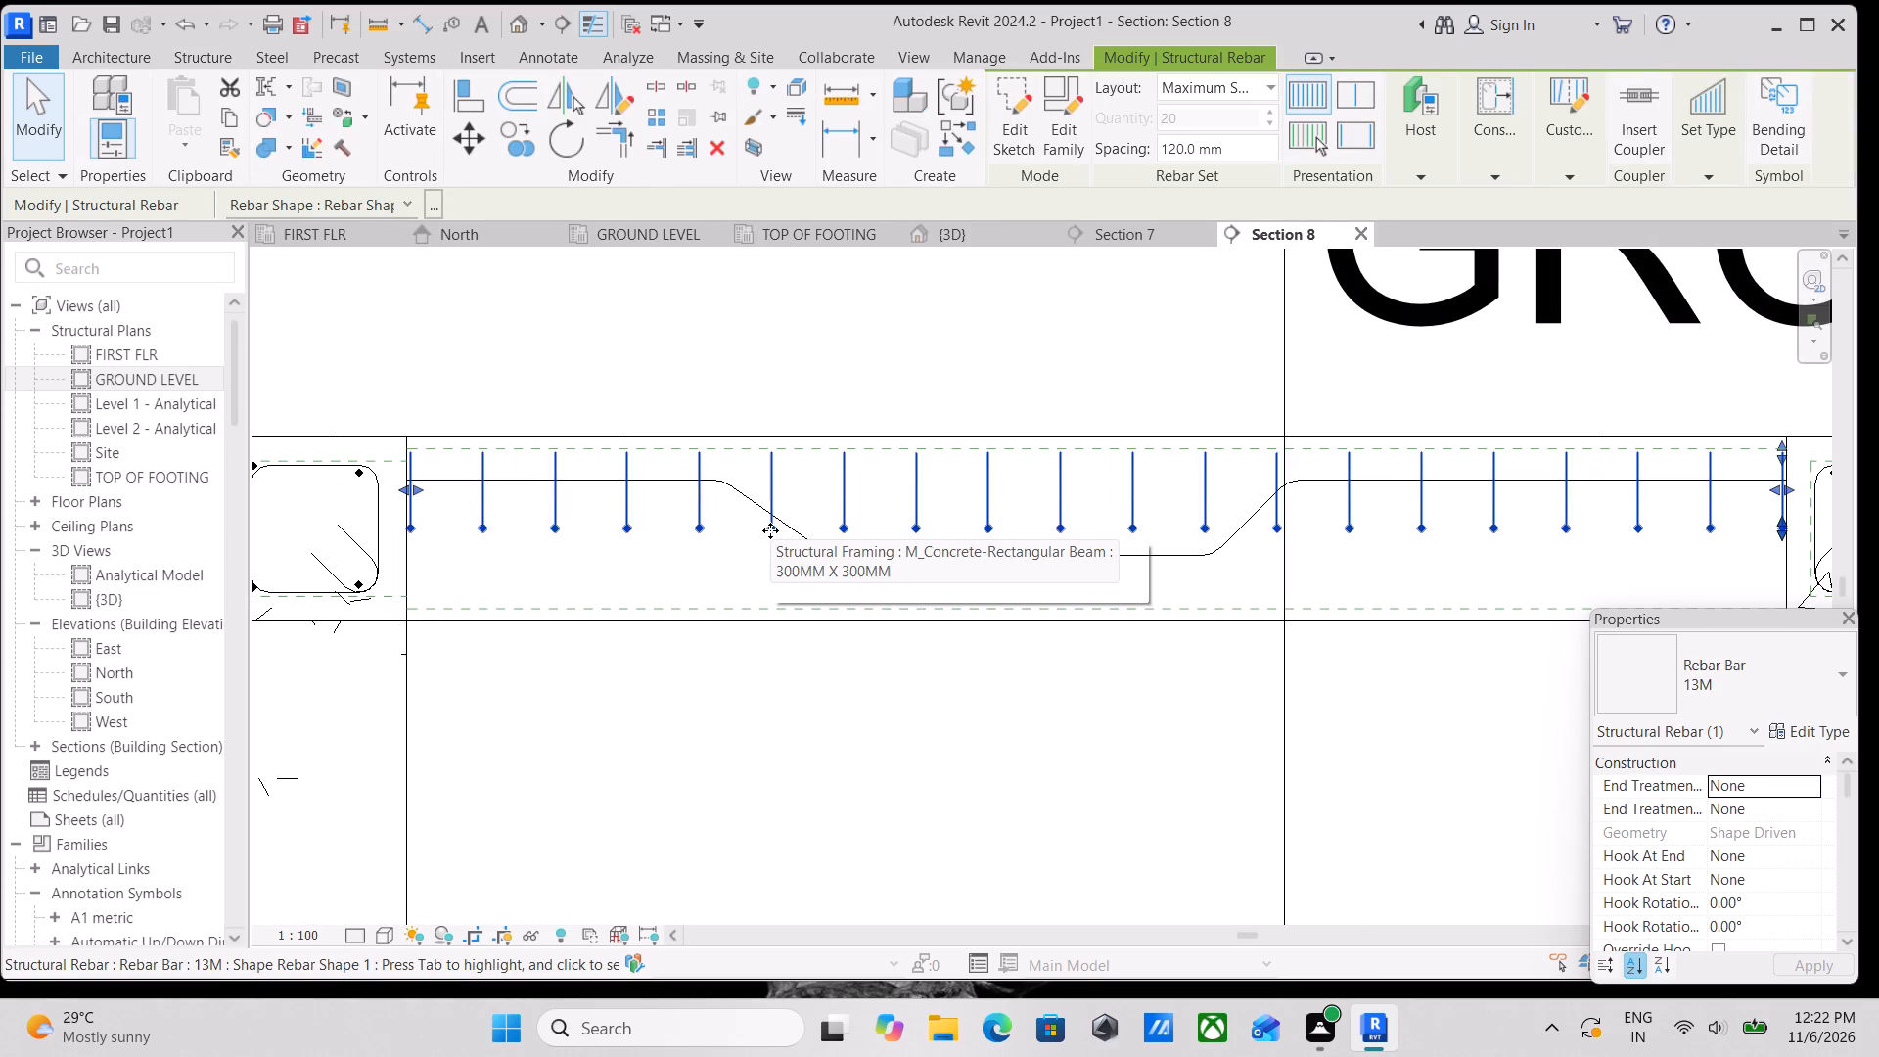
key("Down")
key("Down")
key("Down")
key("Down")
key("Down")
key("Down")
key("Down")
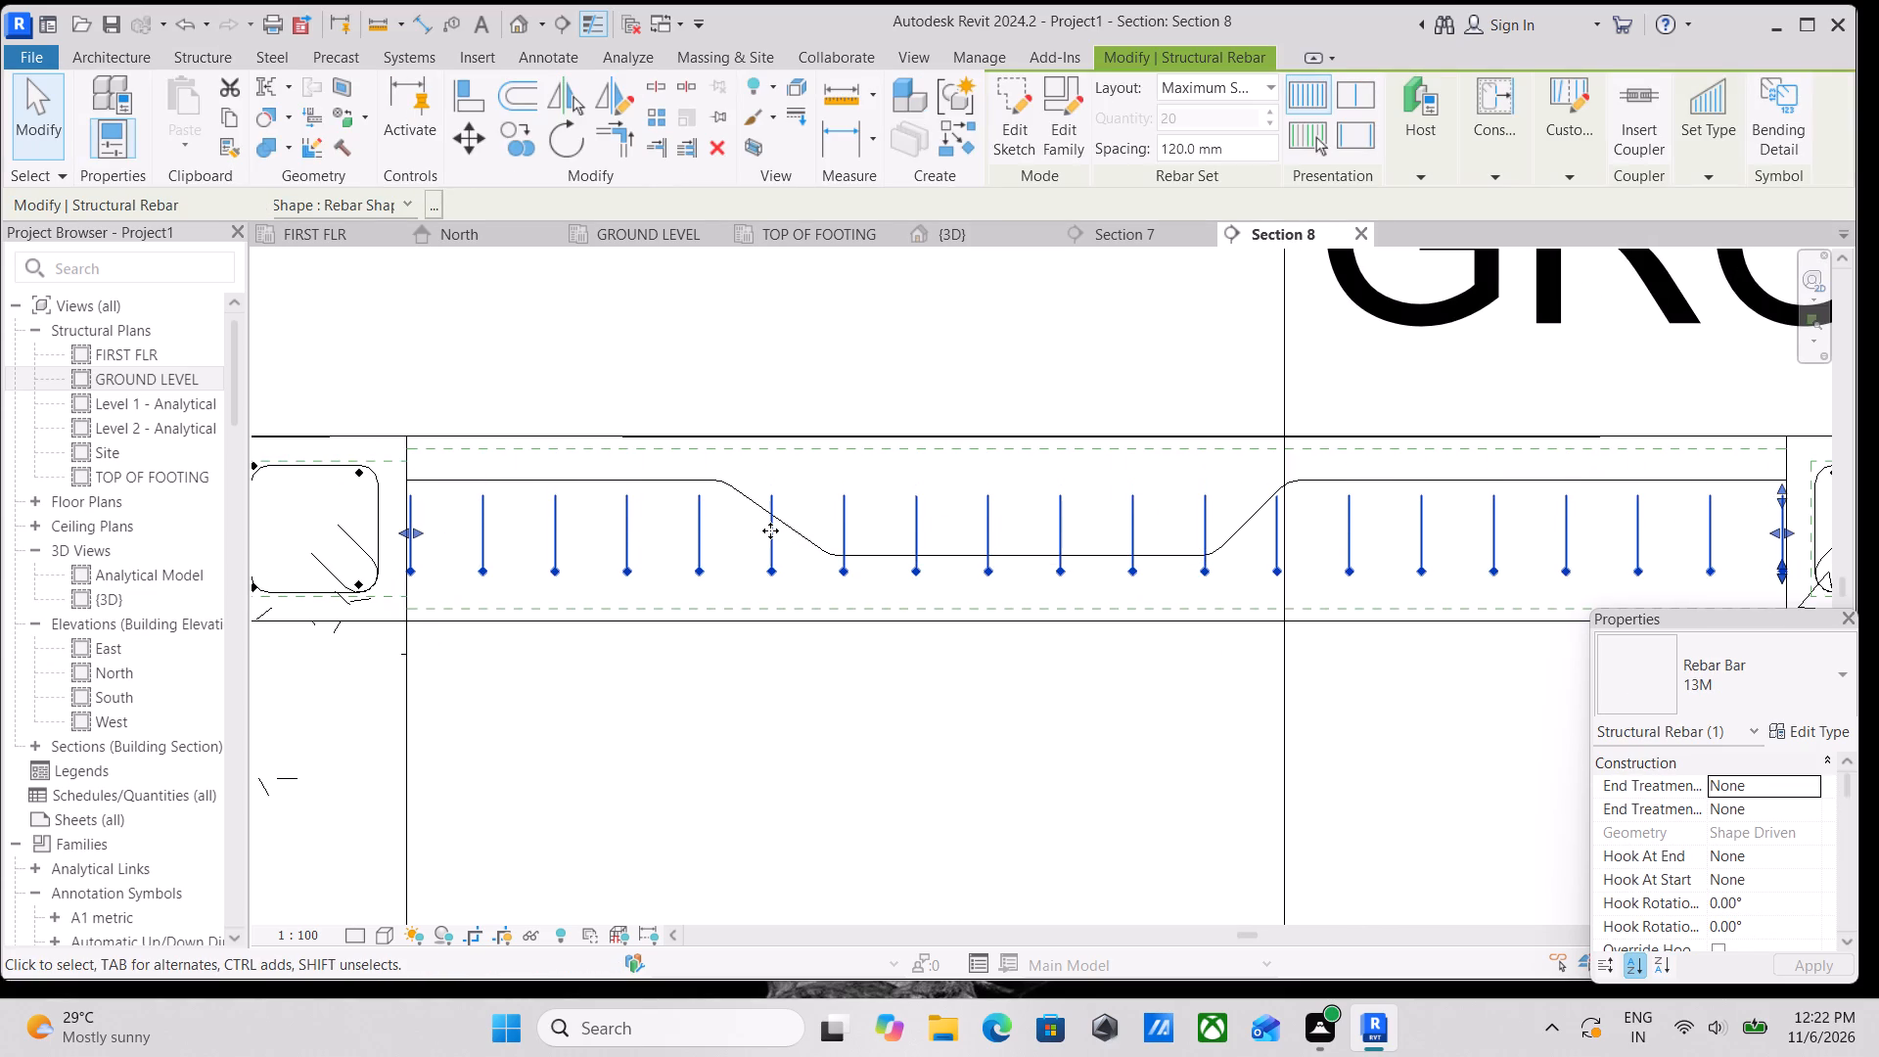
Set the section view's detail level to Fine.
left_click(717, 483)
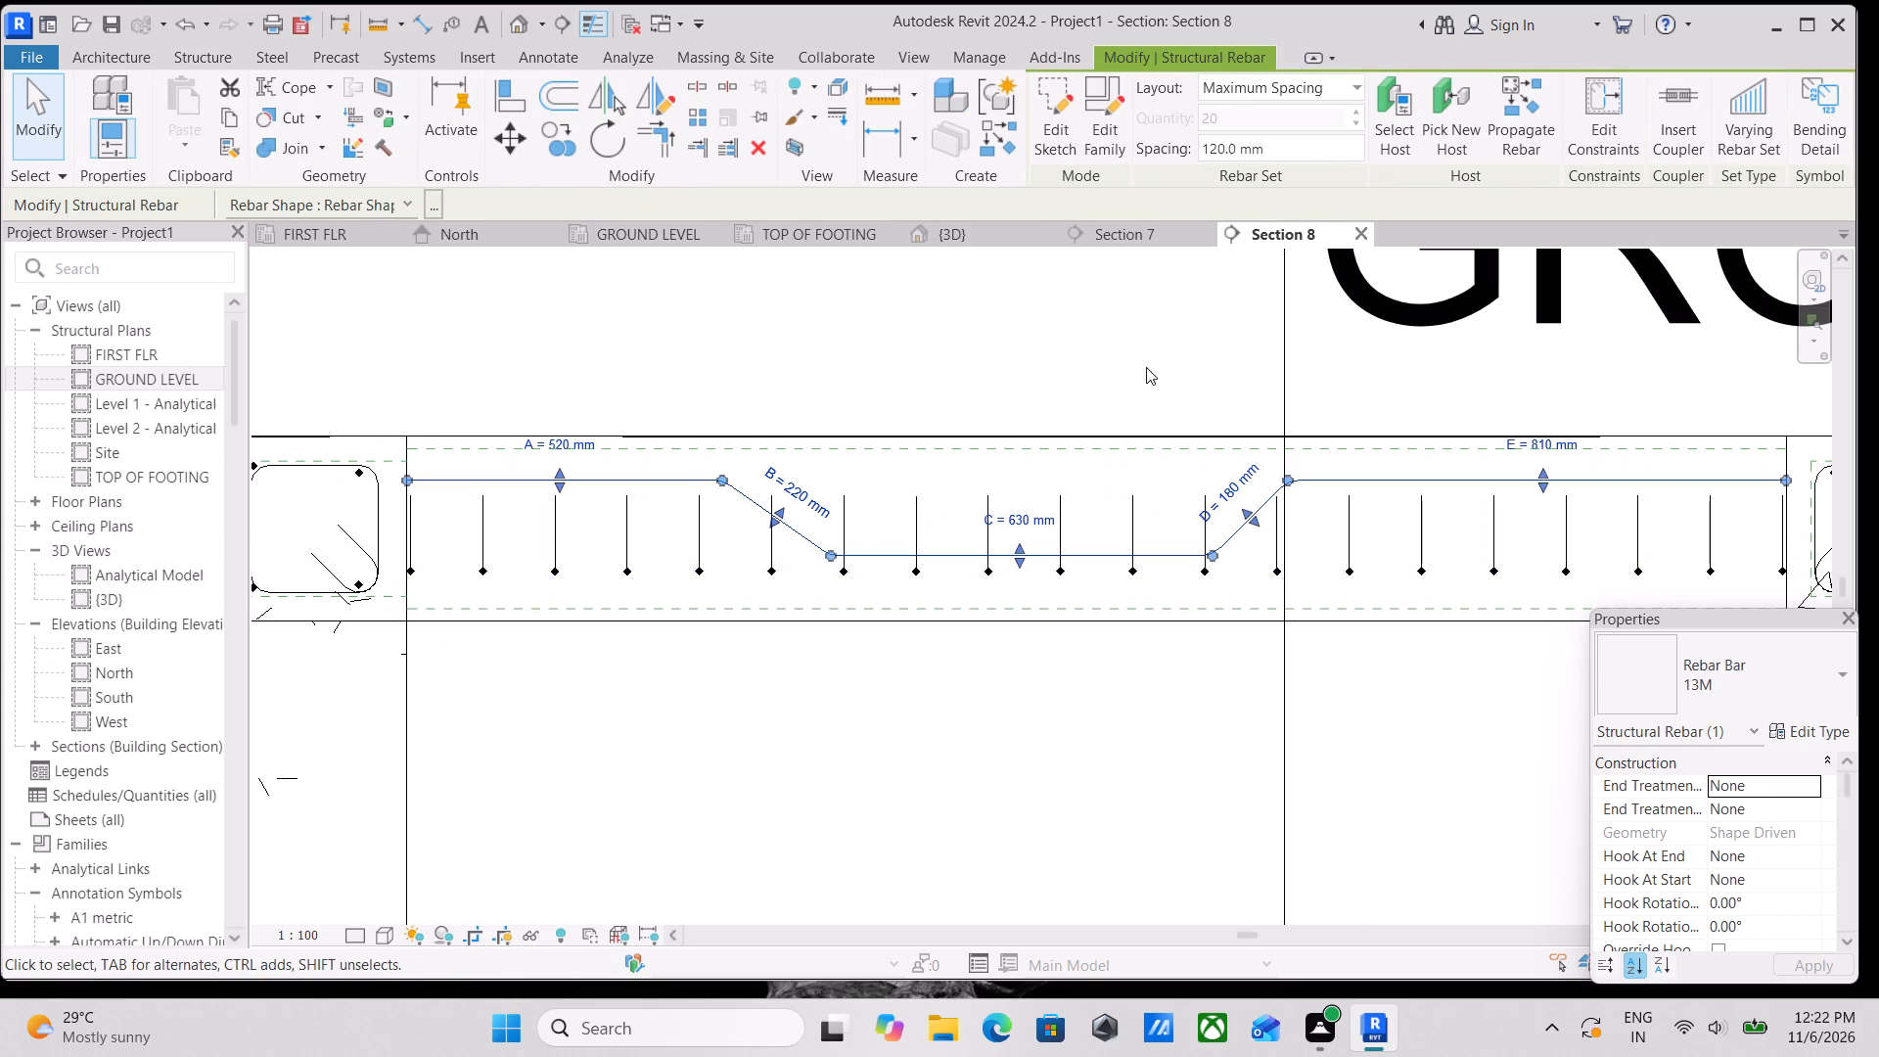
left_click(349, 933)
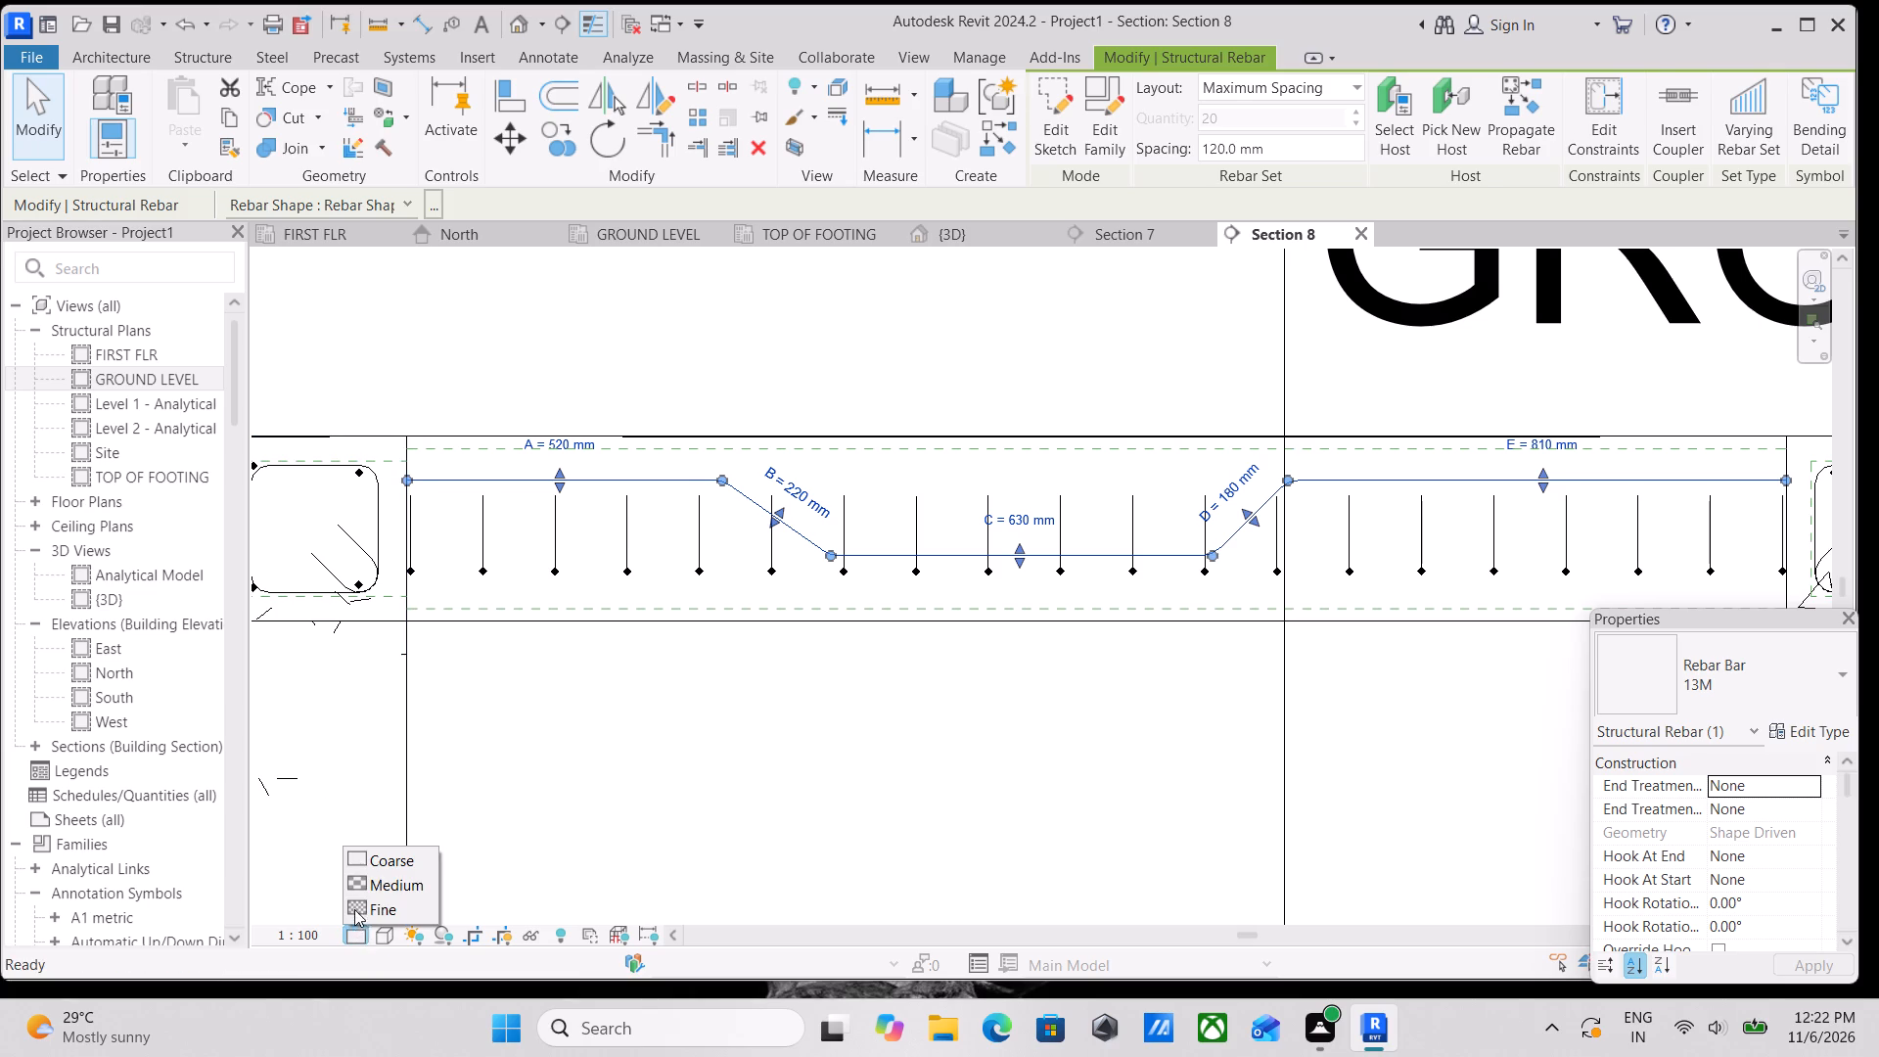
left_click(354, 909)
scroll(797, 577, "up", 2)
left_click(753, 550)
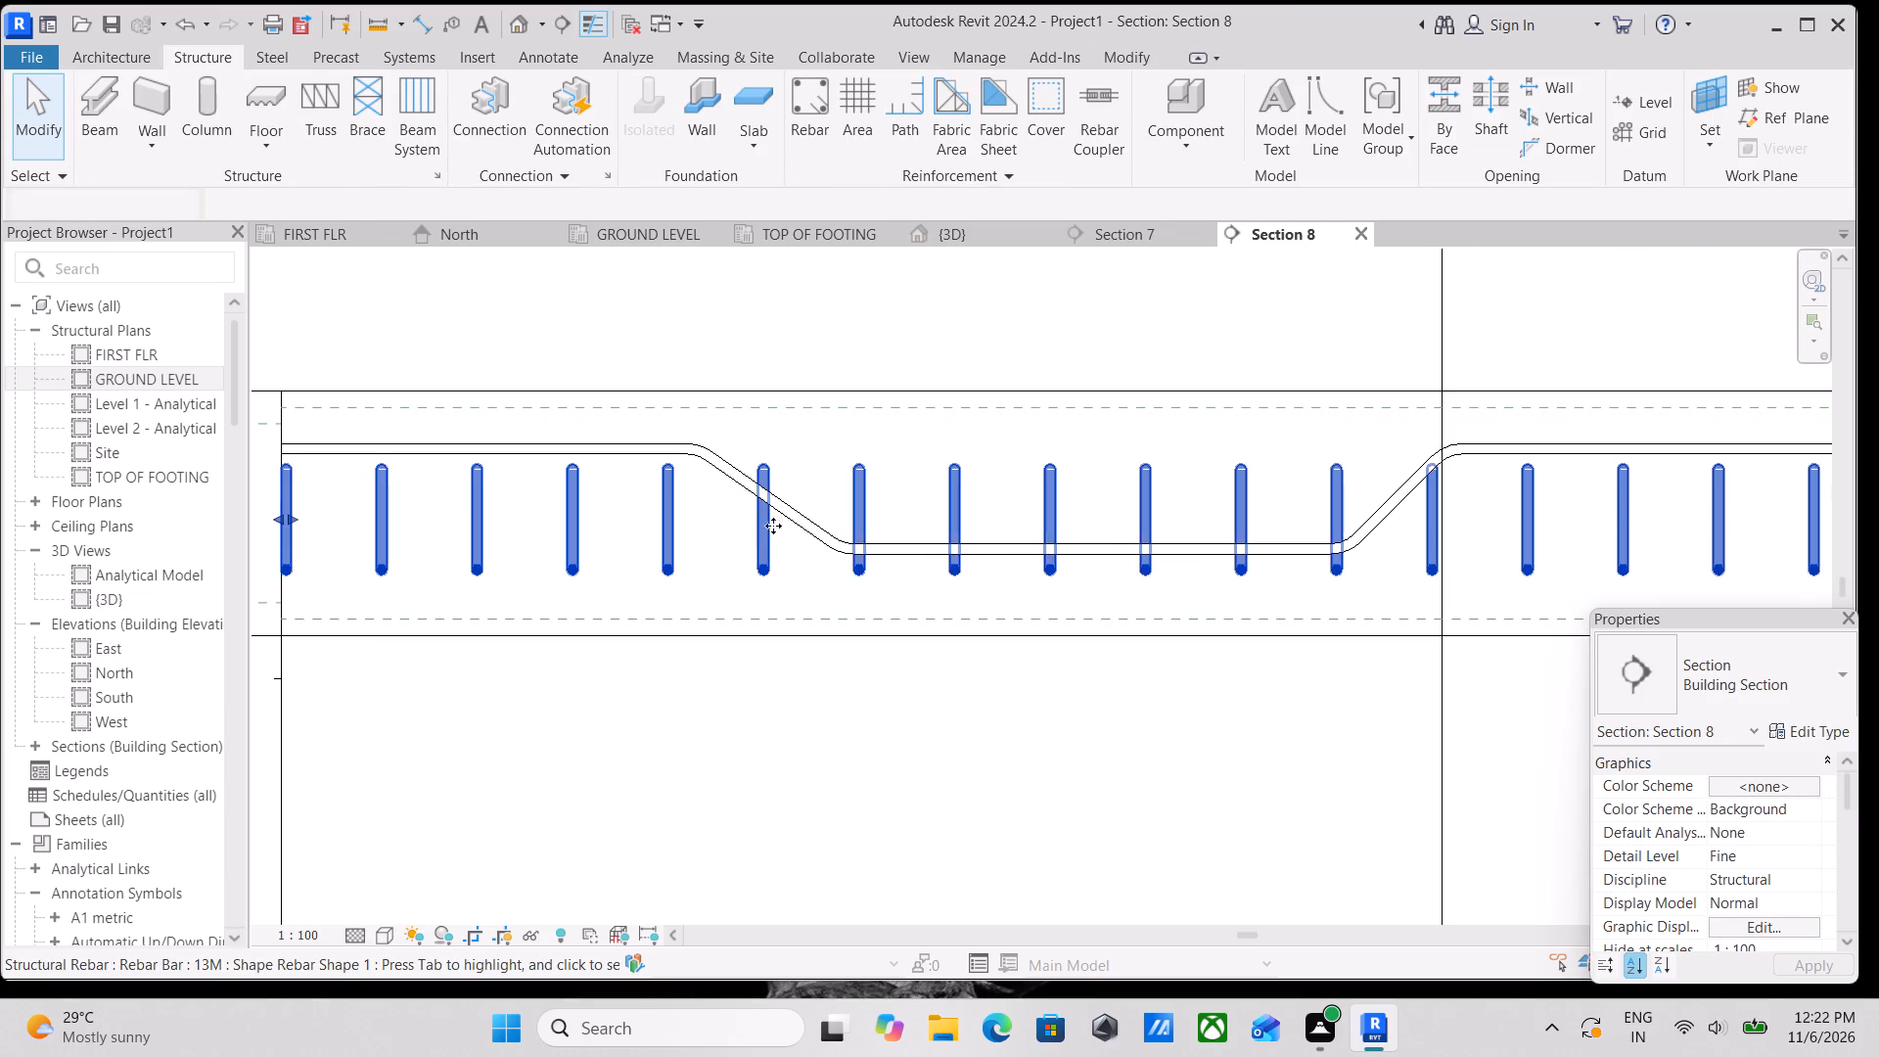
key("Escape")
Examine the cranked bar set's position among the perpendicular bars and its rebar properties.
left_click(803, 523)
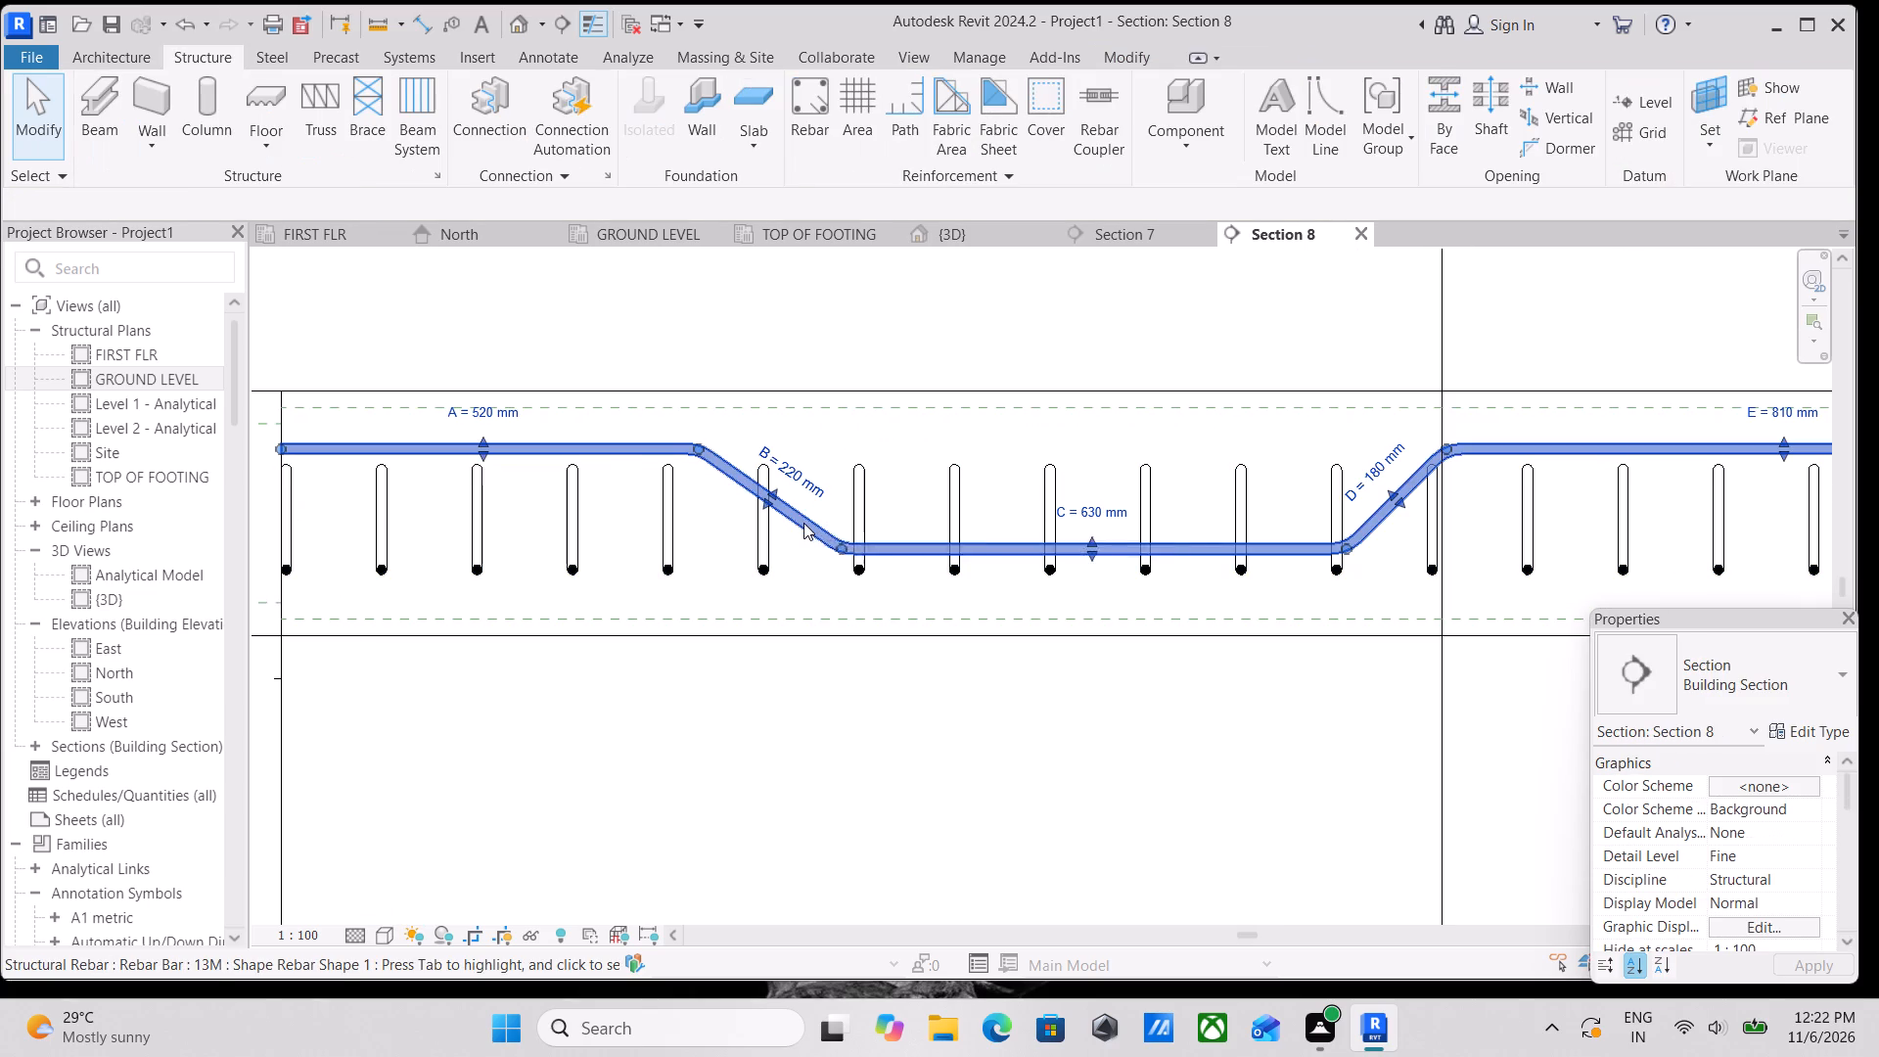
scroll(984, 472, "down", 4)
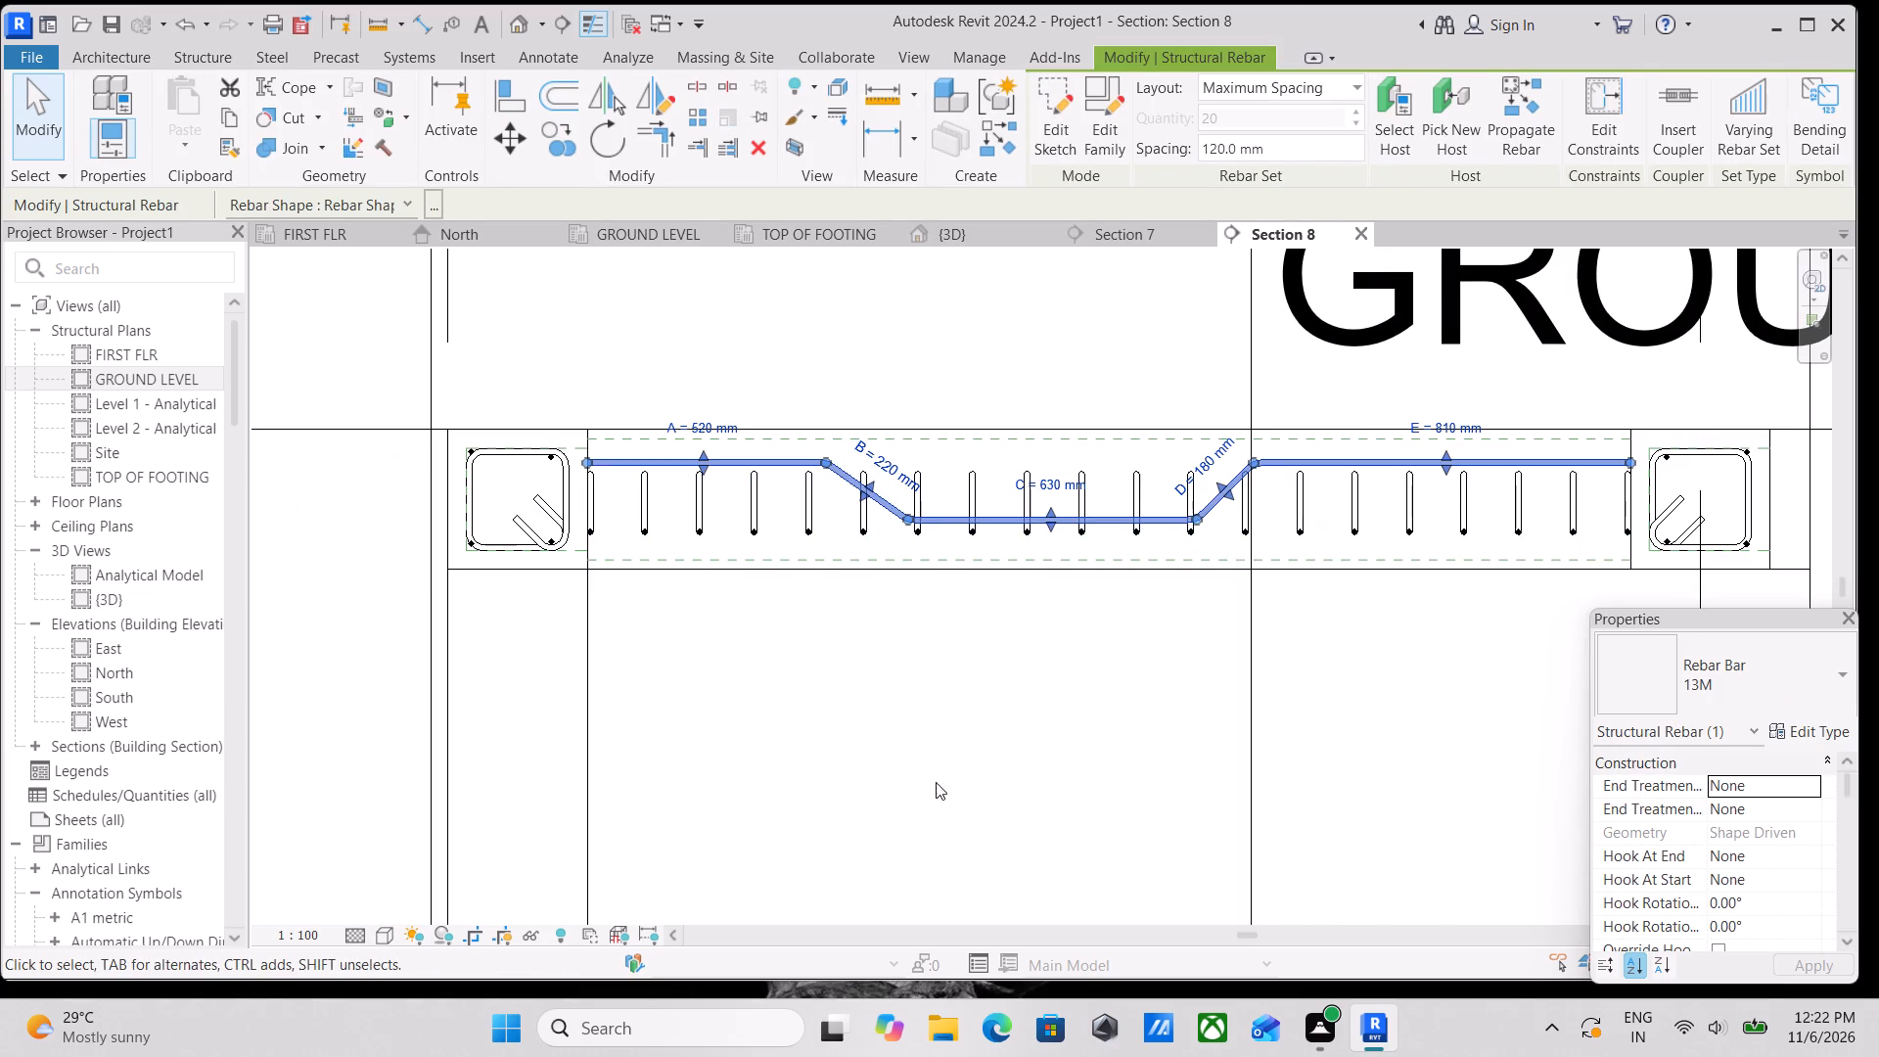
left_click(382, 937)
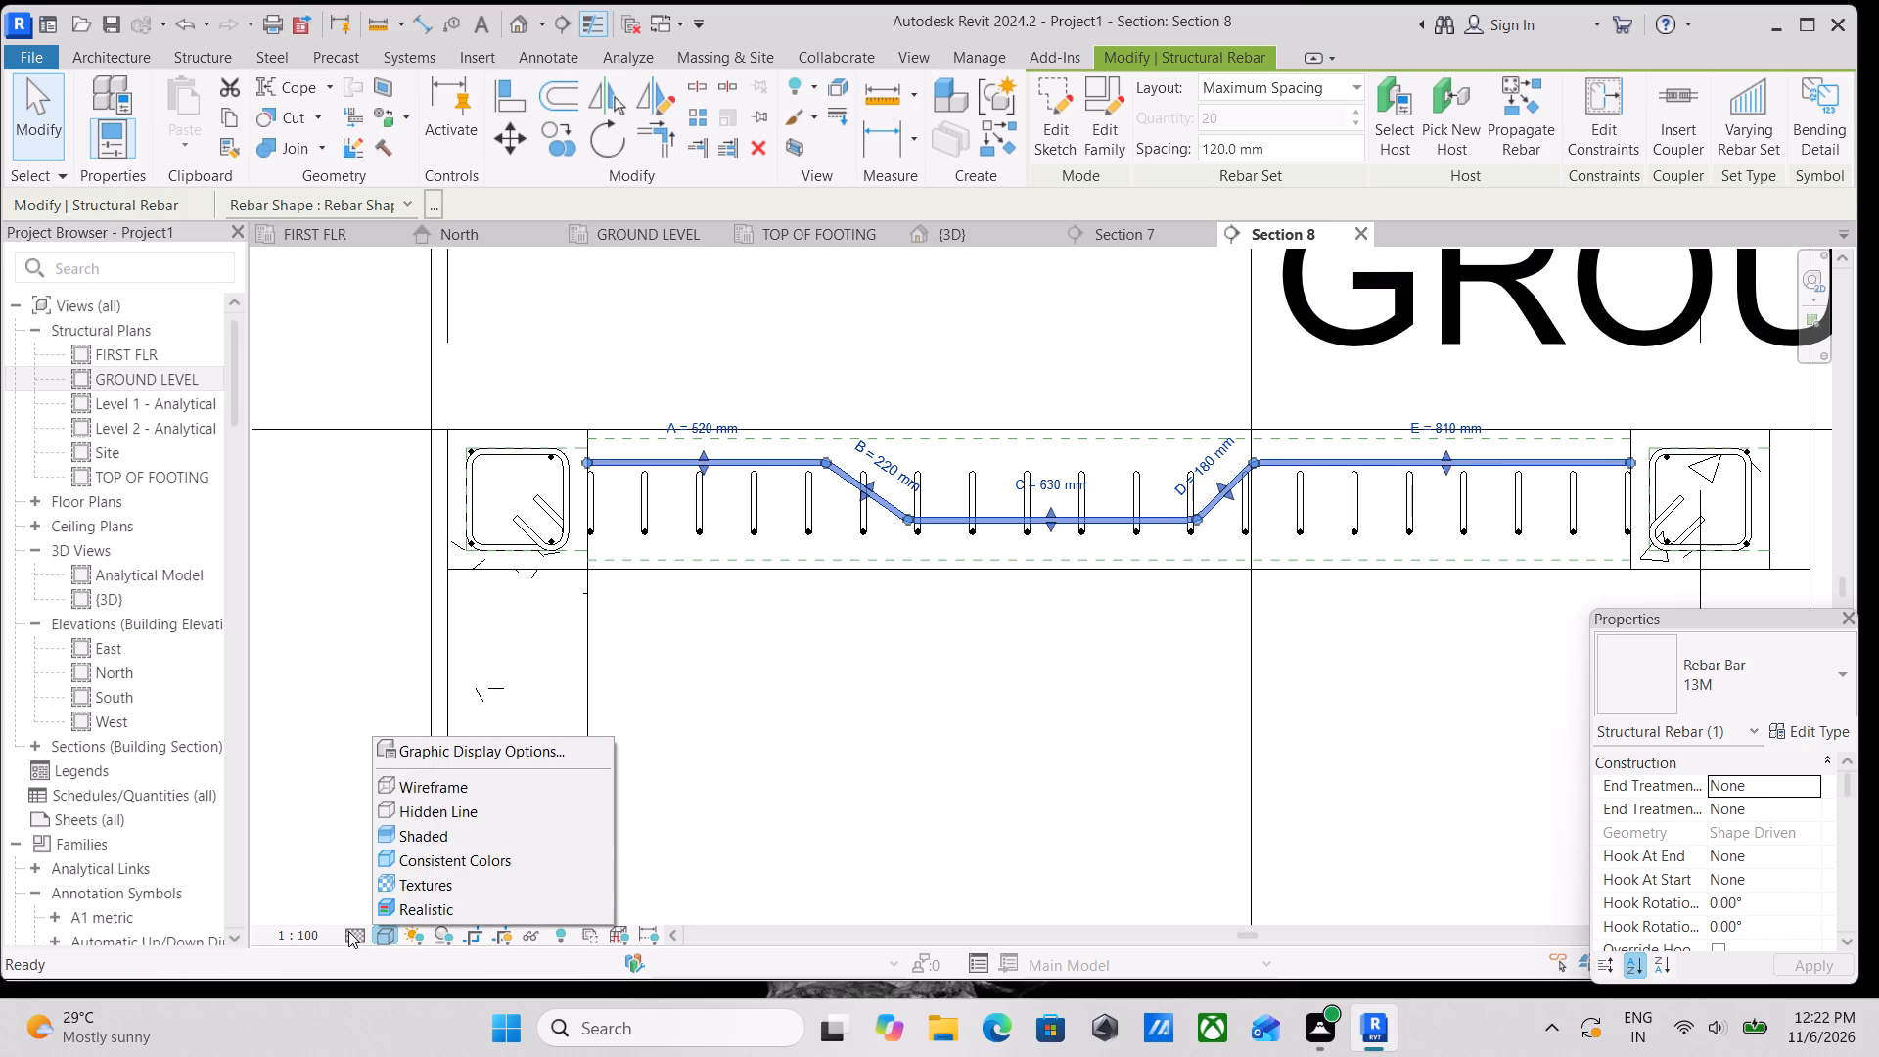
left_click(347, 931)
left_click(369, 898)
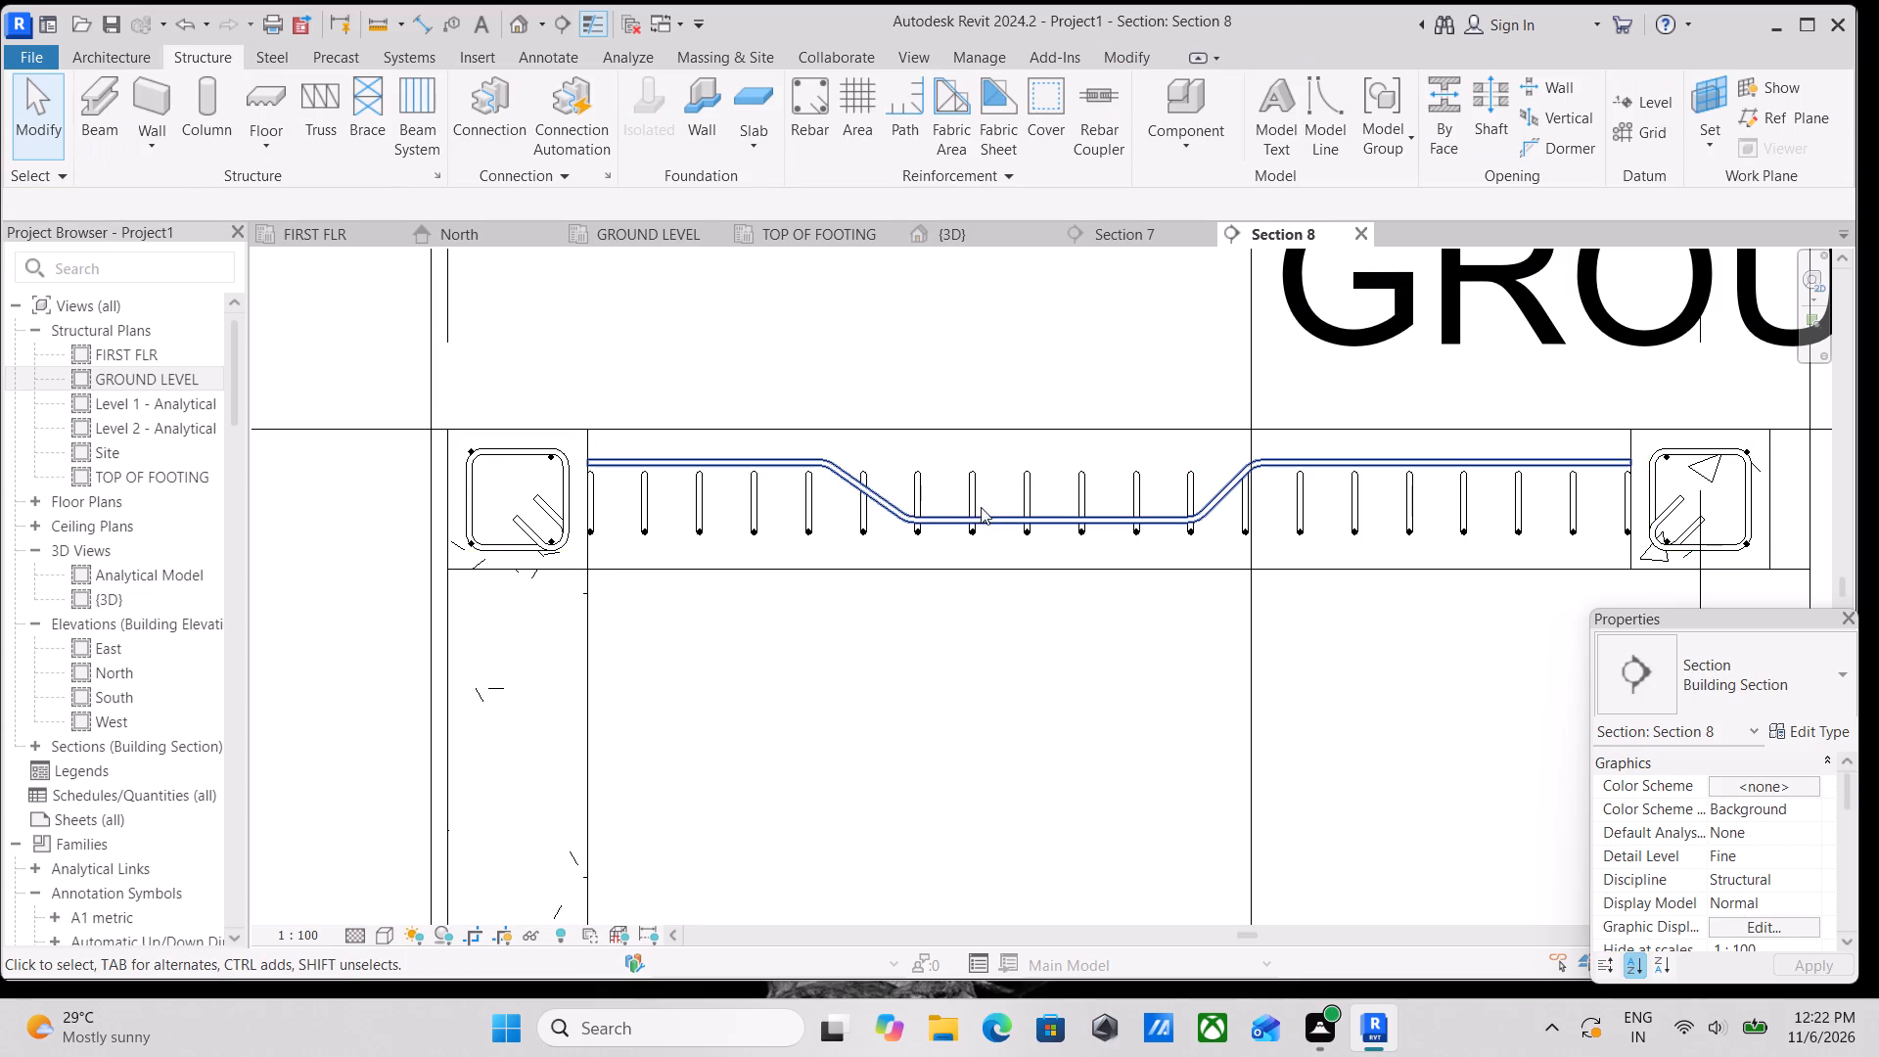
left_click(960, 518)
scroll(1797, 805, "down", 4)
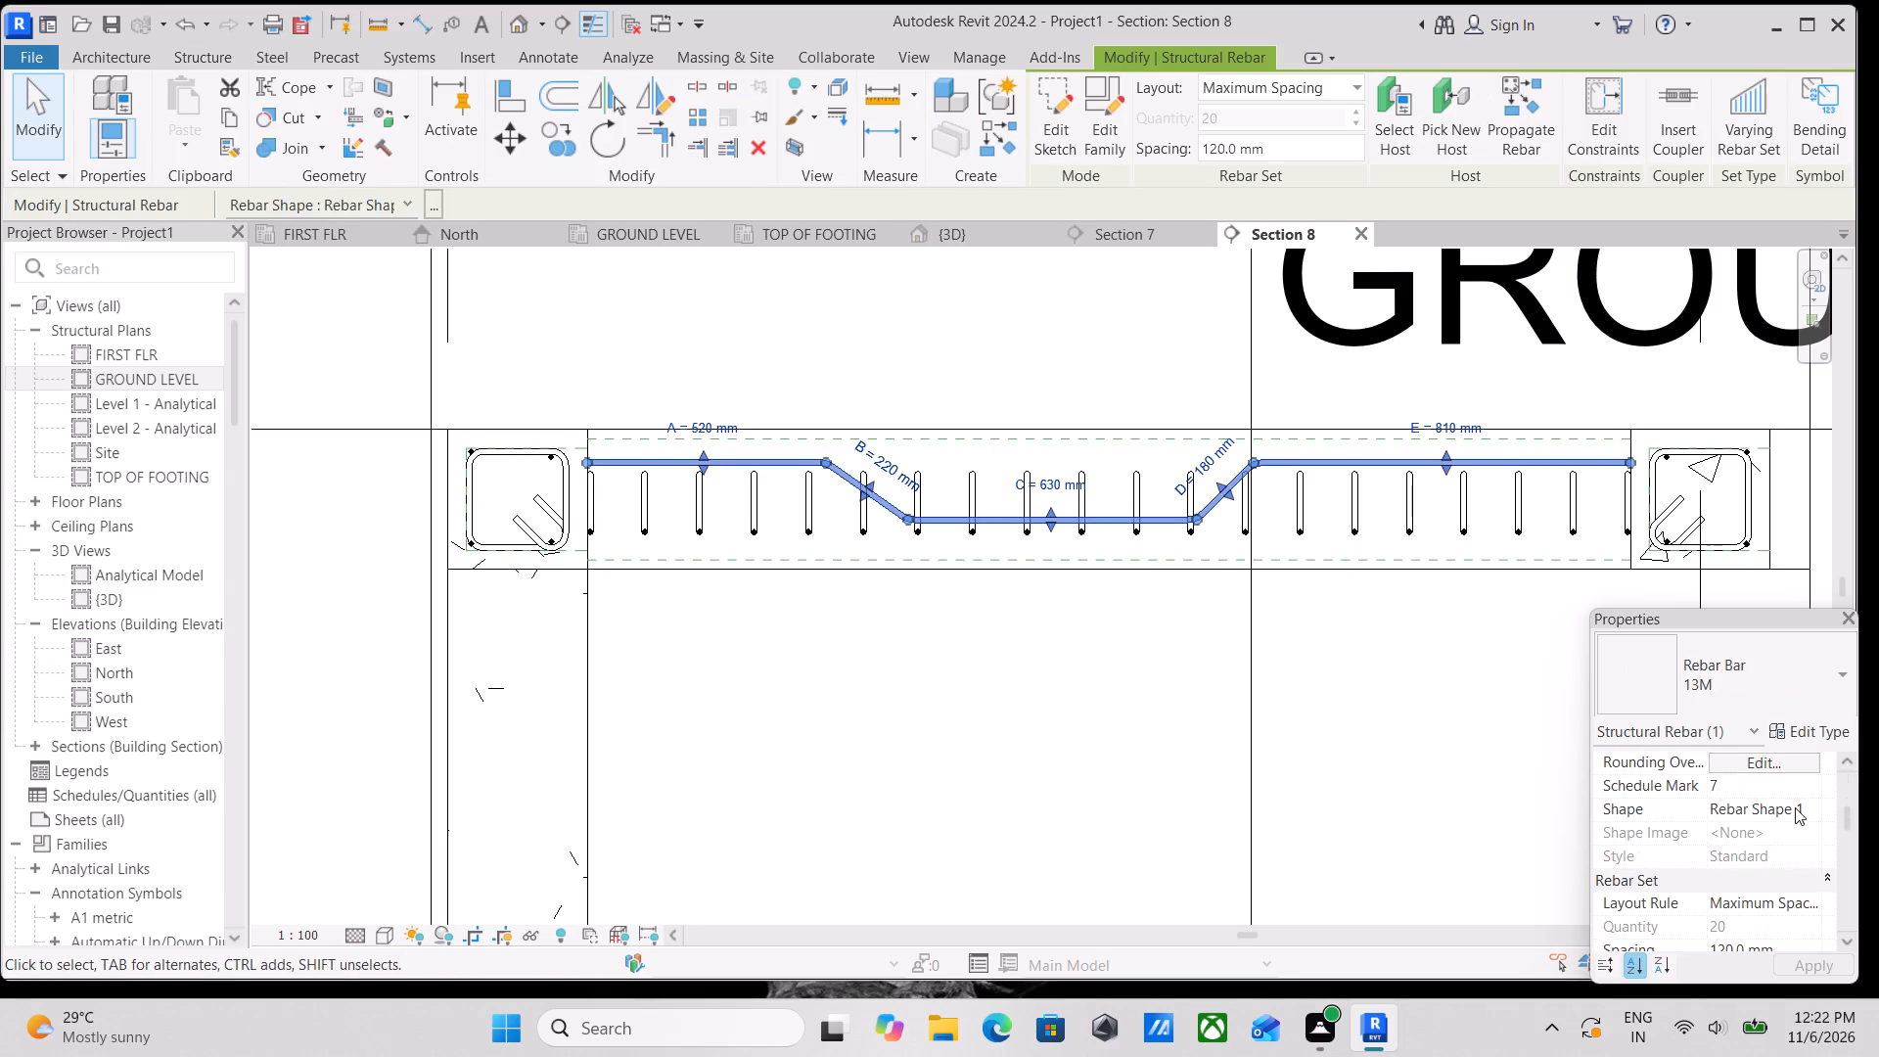
scroll(1795, 807, "up", 4)
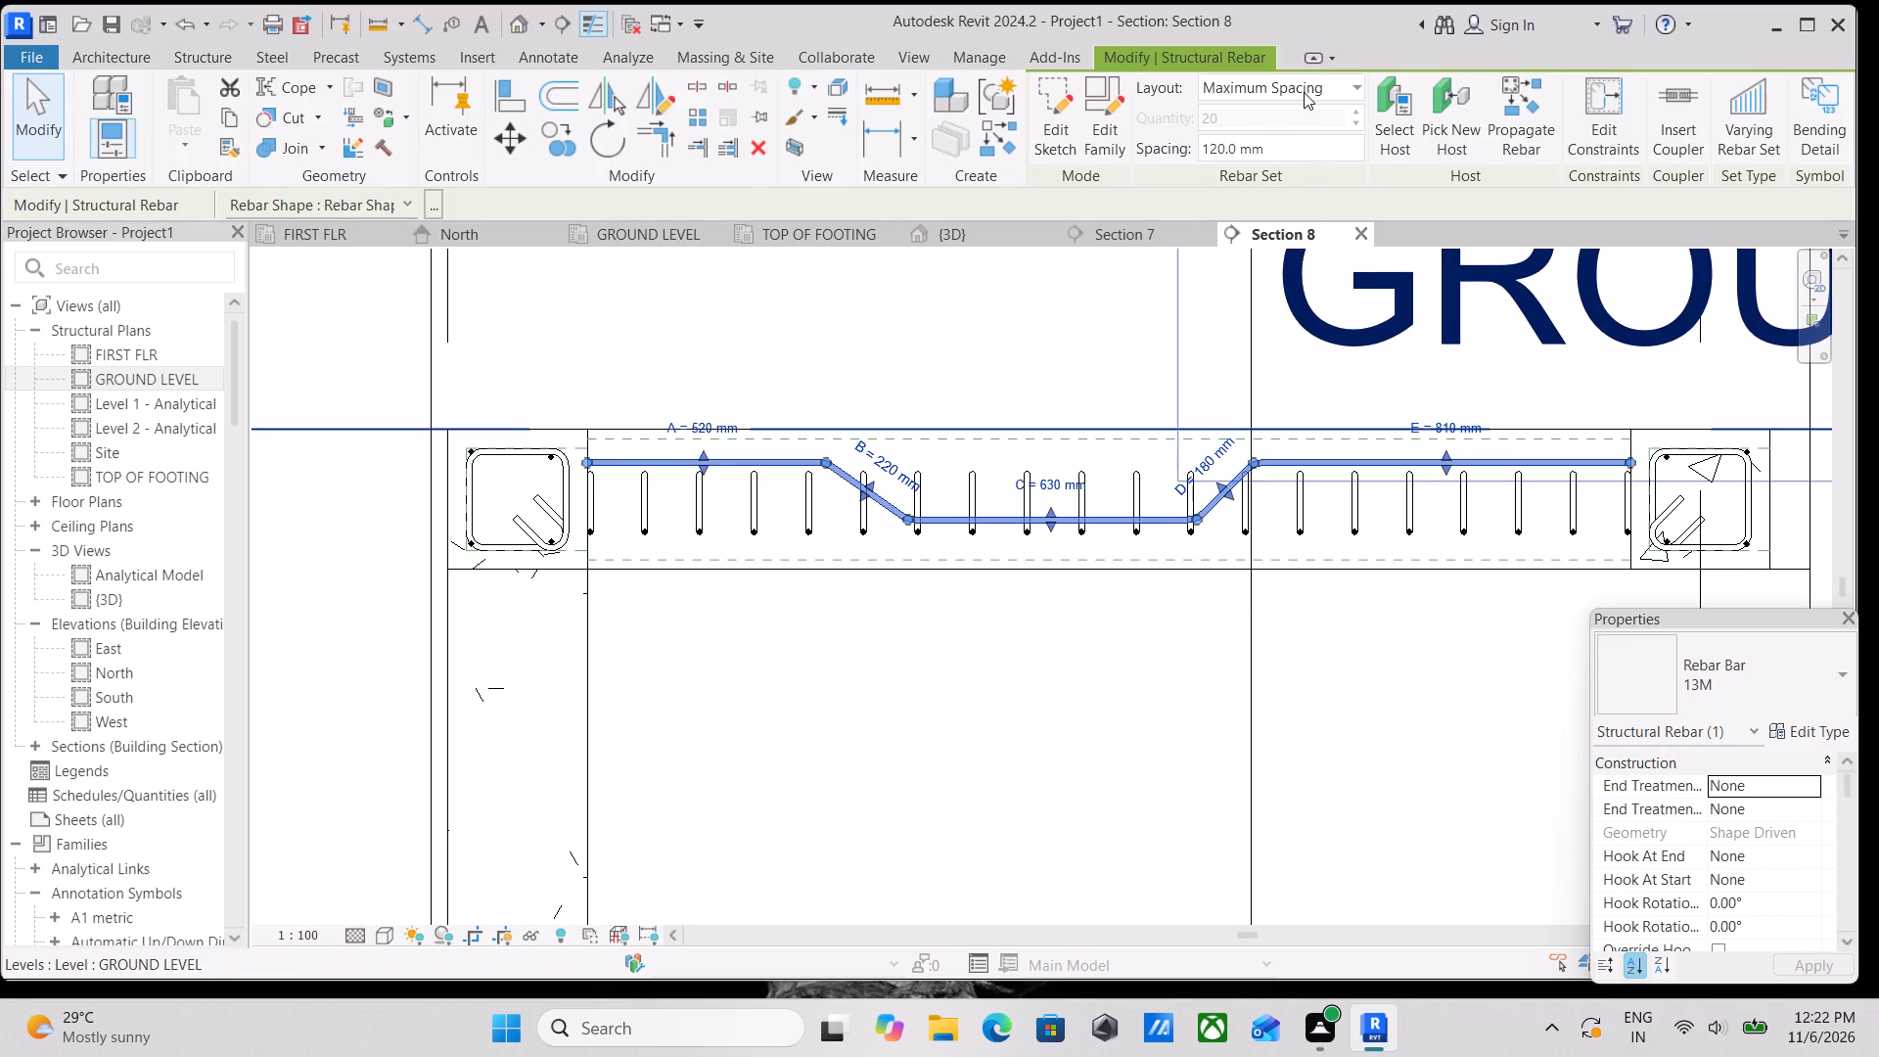
middle_click_drag(915, 518, 937, 582)
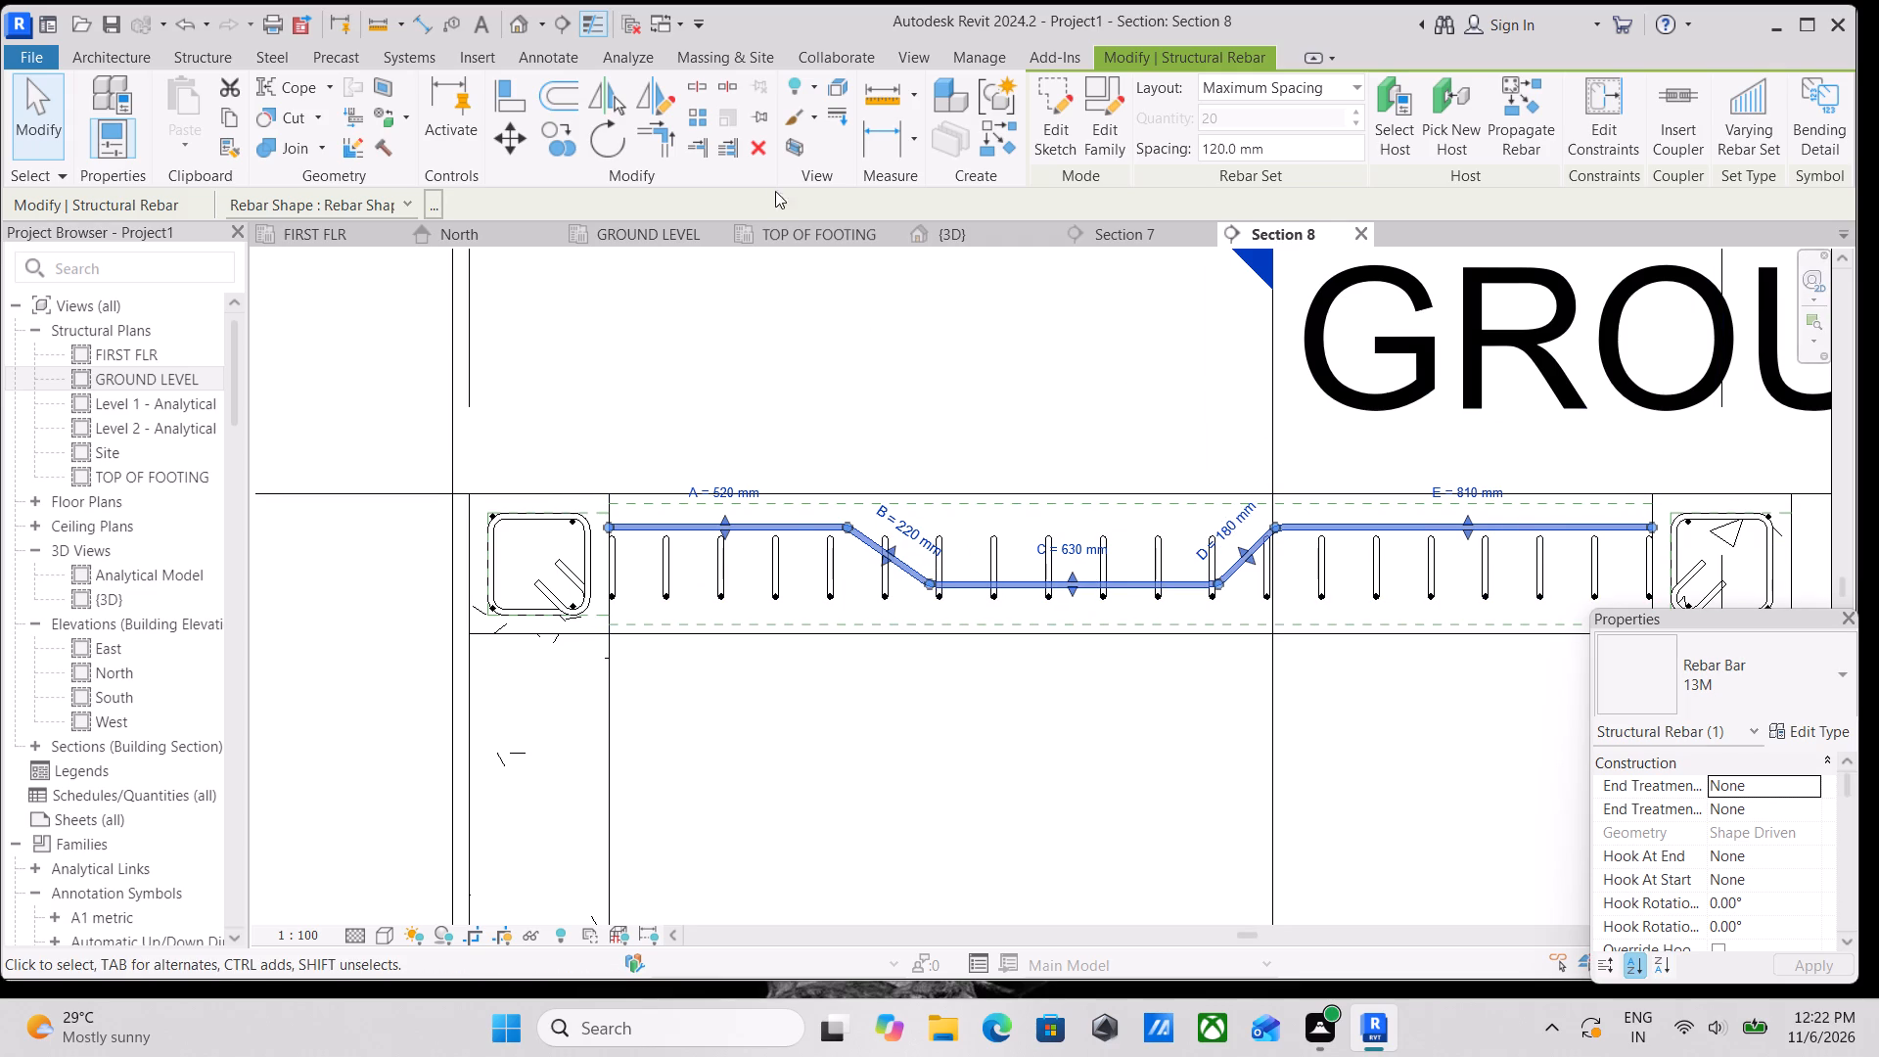
Place straight 13M rebar sets of shape M_00 in the slab section, one along the bottom cover and one along the top cover.
left_click(208, 56)
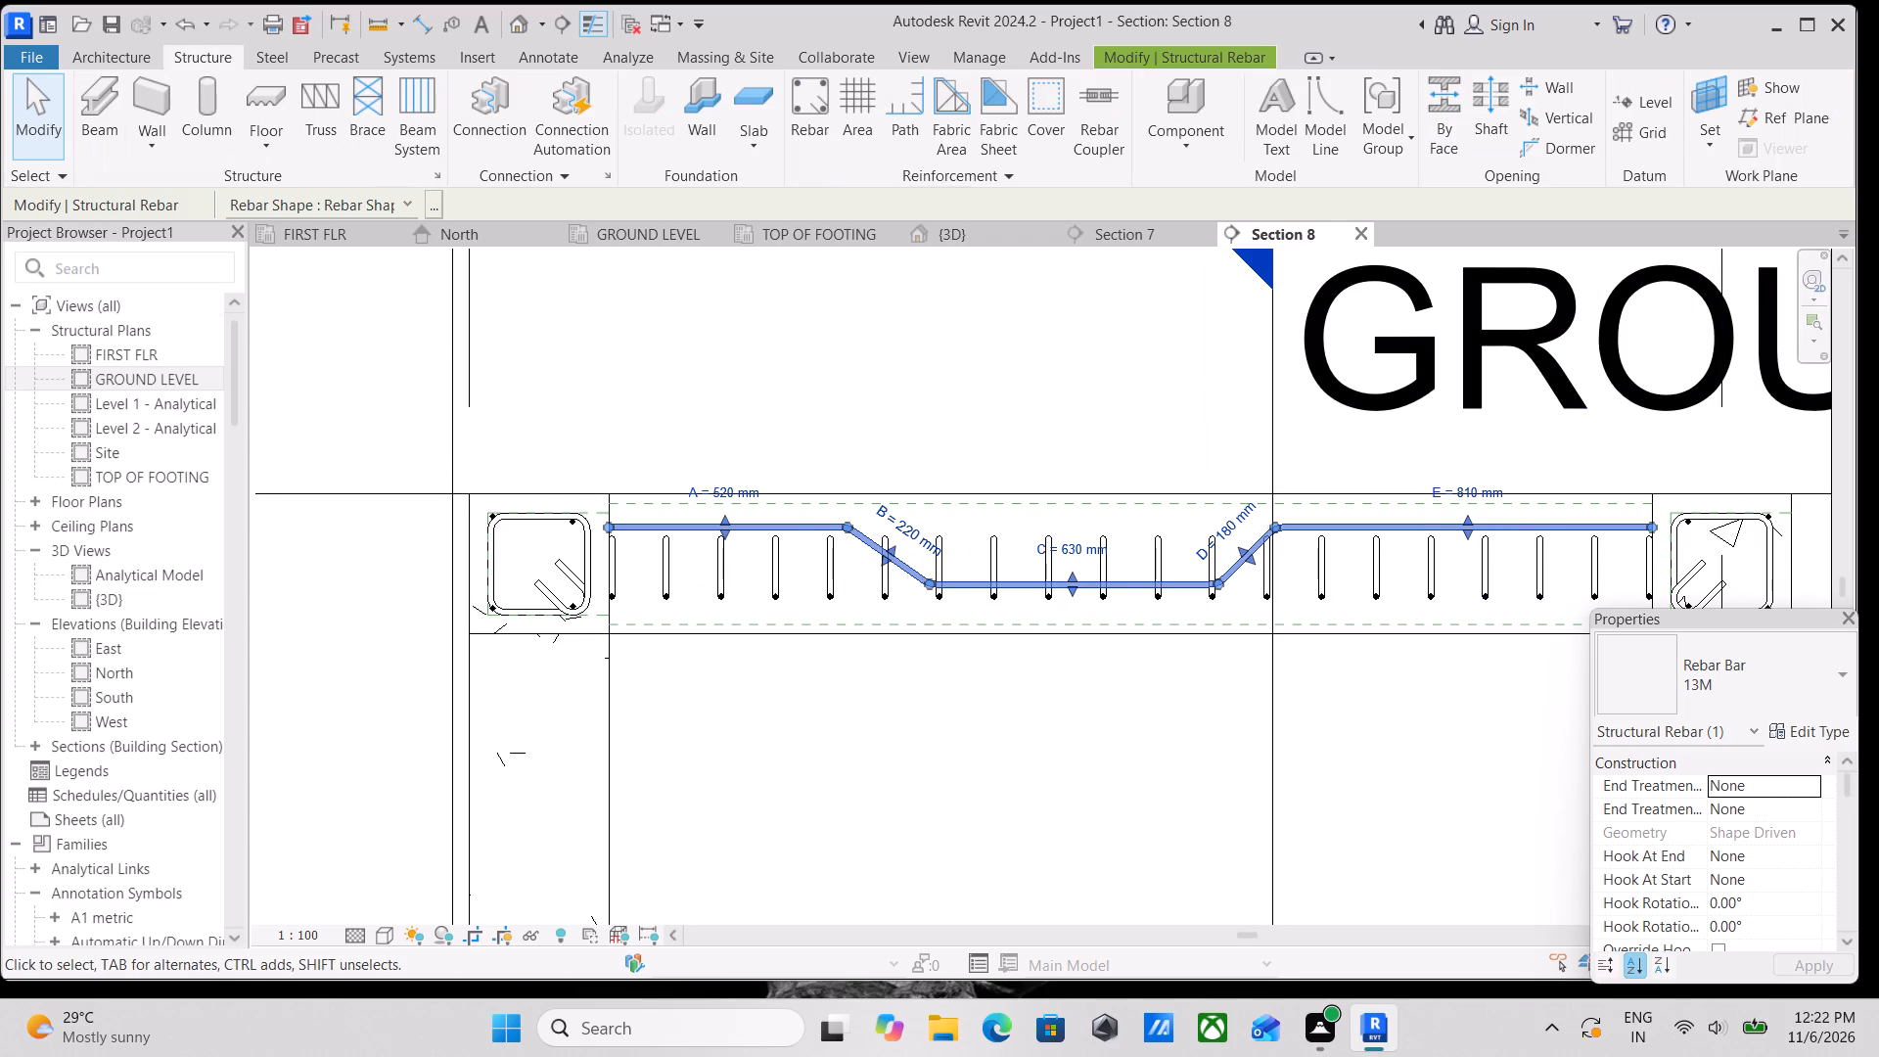
left_click(819, 115)
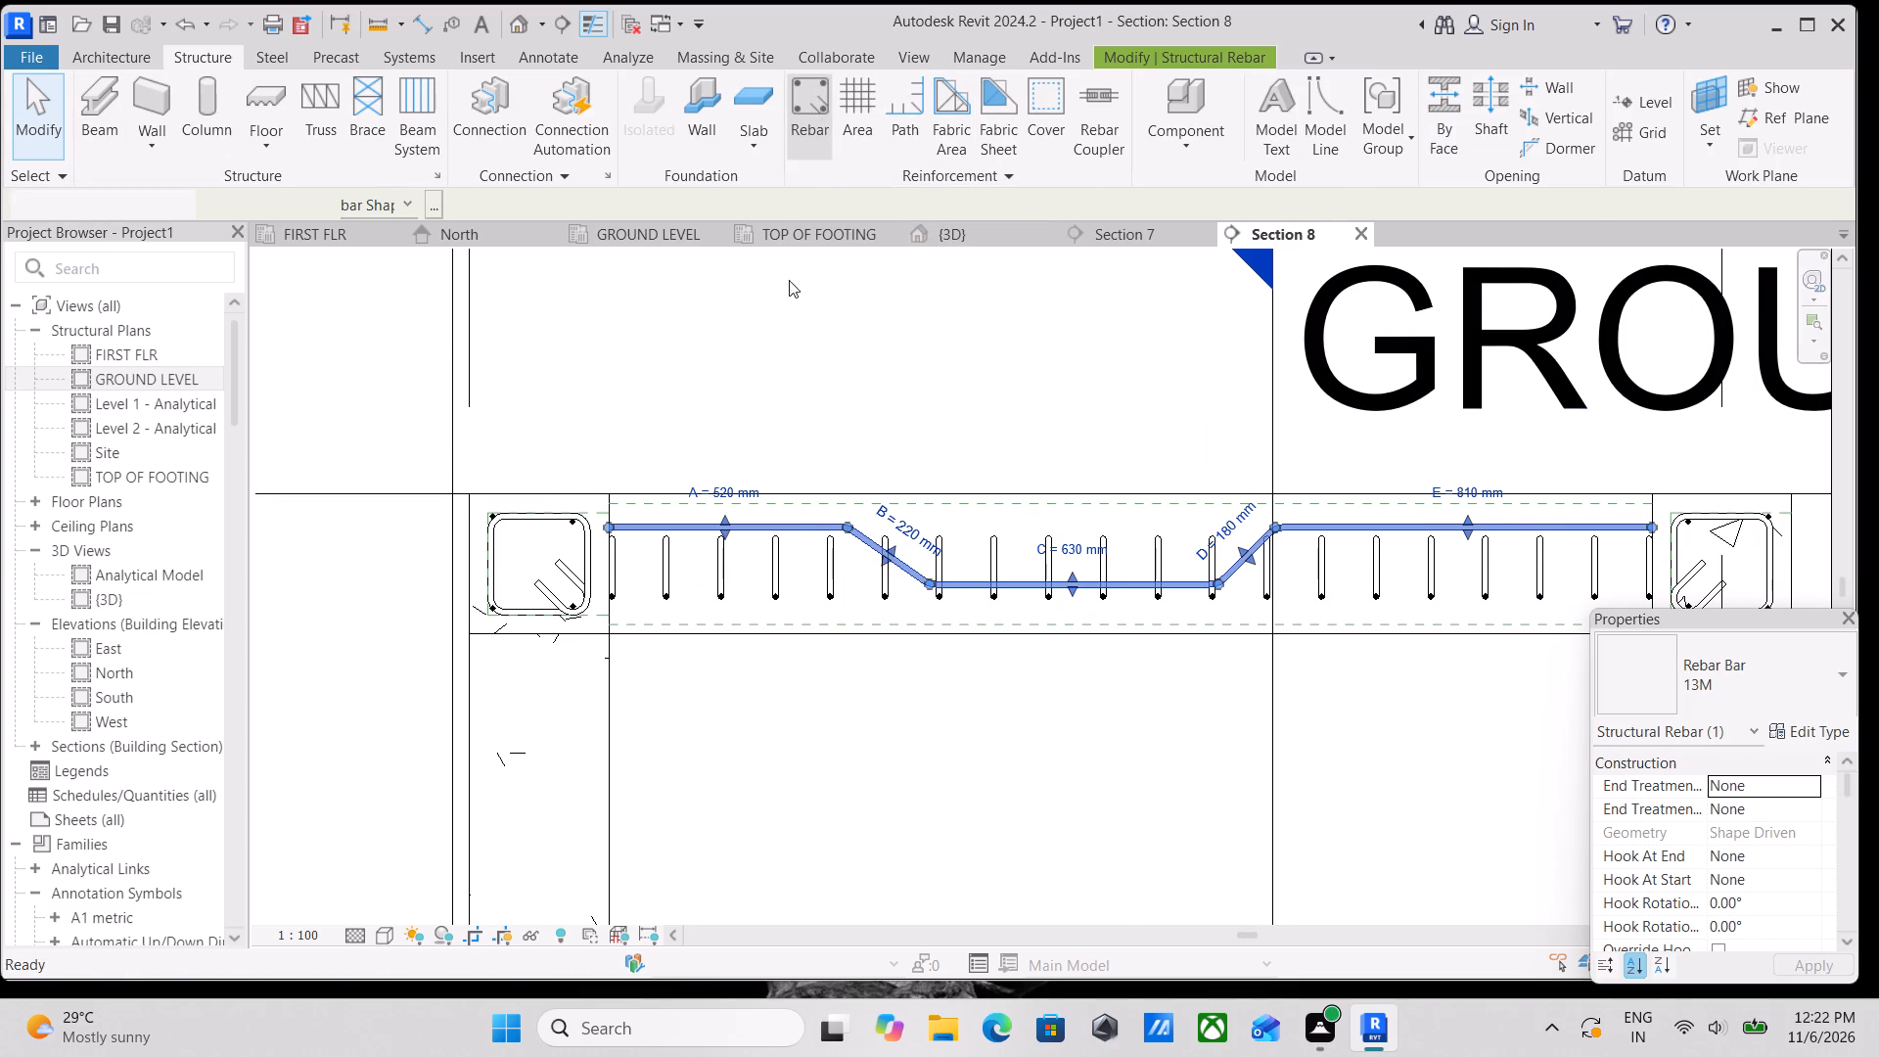
scroll(1748, 450, "up", 4)
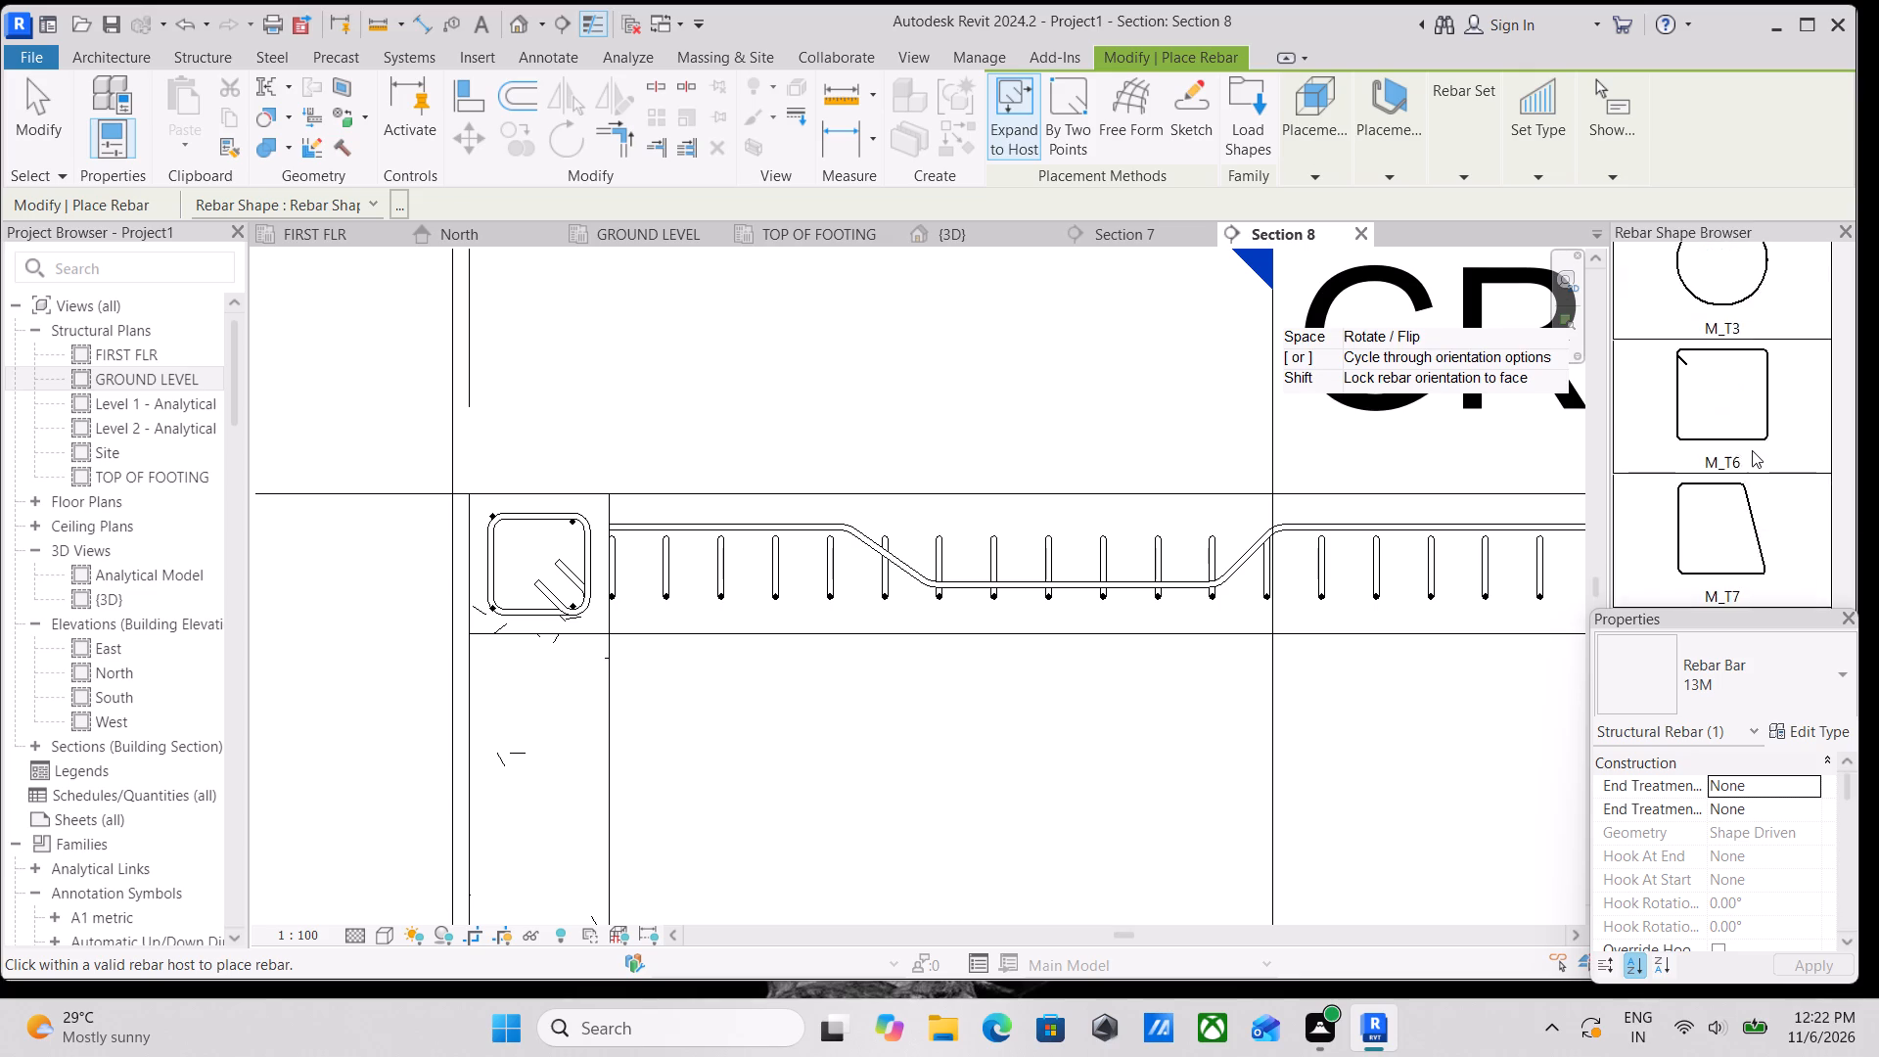
scroll(1752, 450, "up", 20)
scroll(1752, 450, "up", 10)
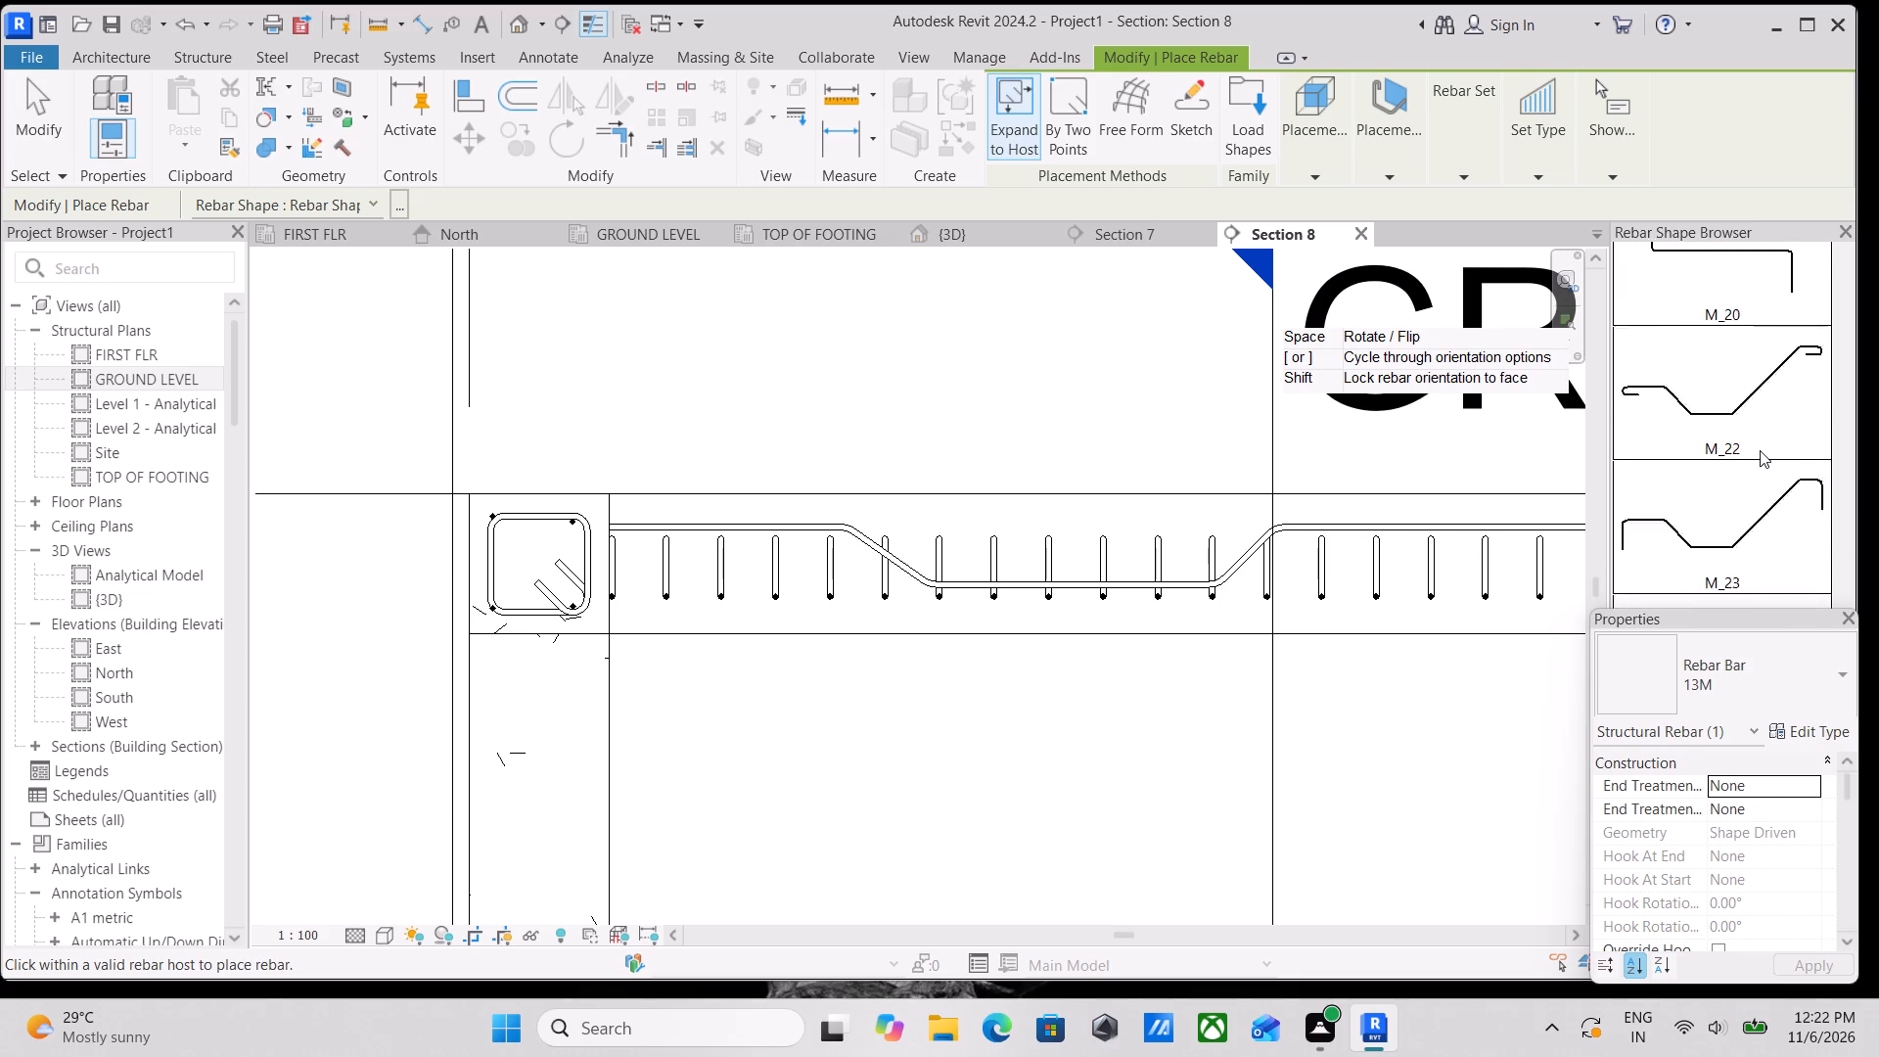
scroll(1760, 450, "up", 20)
scroll(1760, 450, "up", 10)
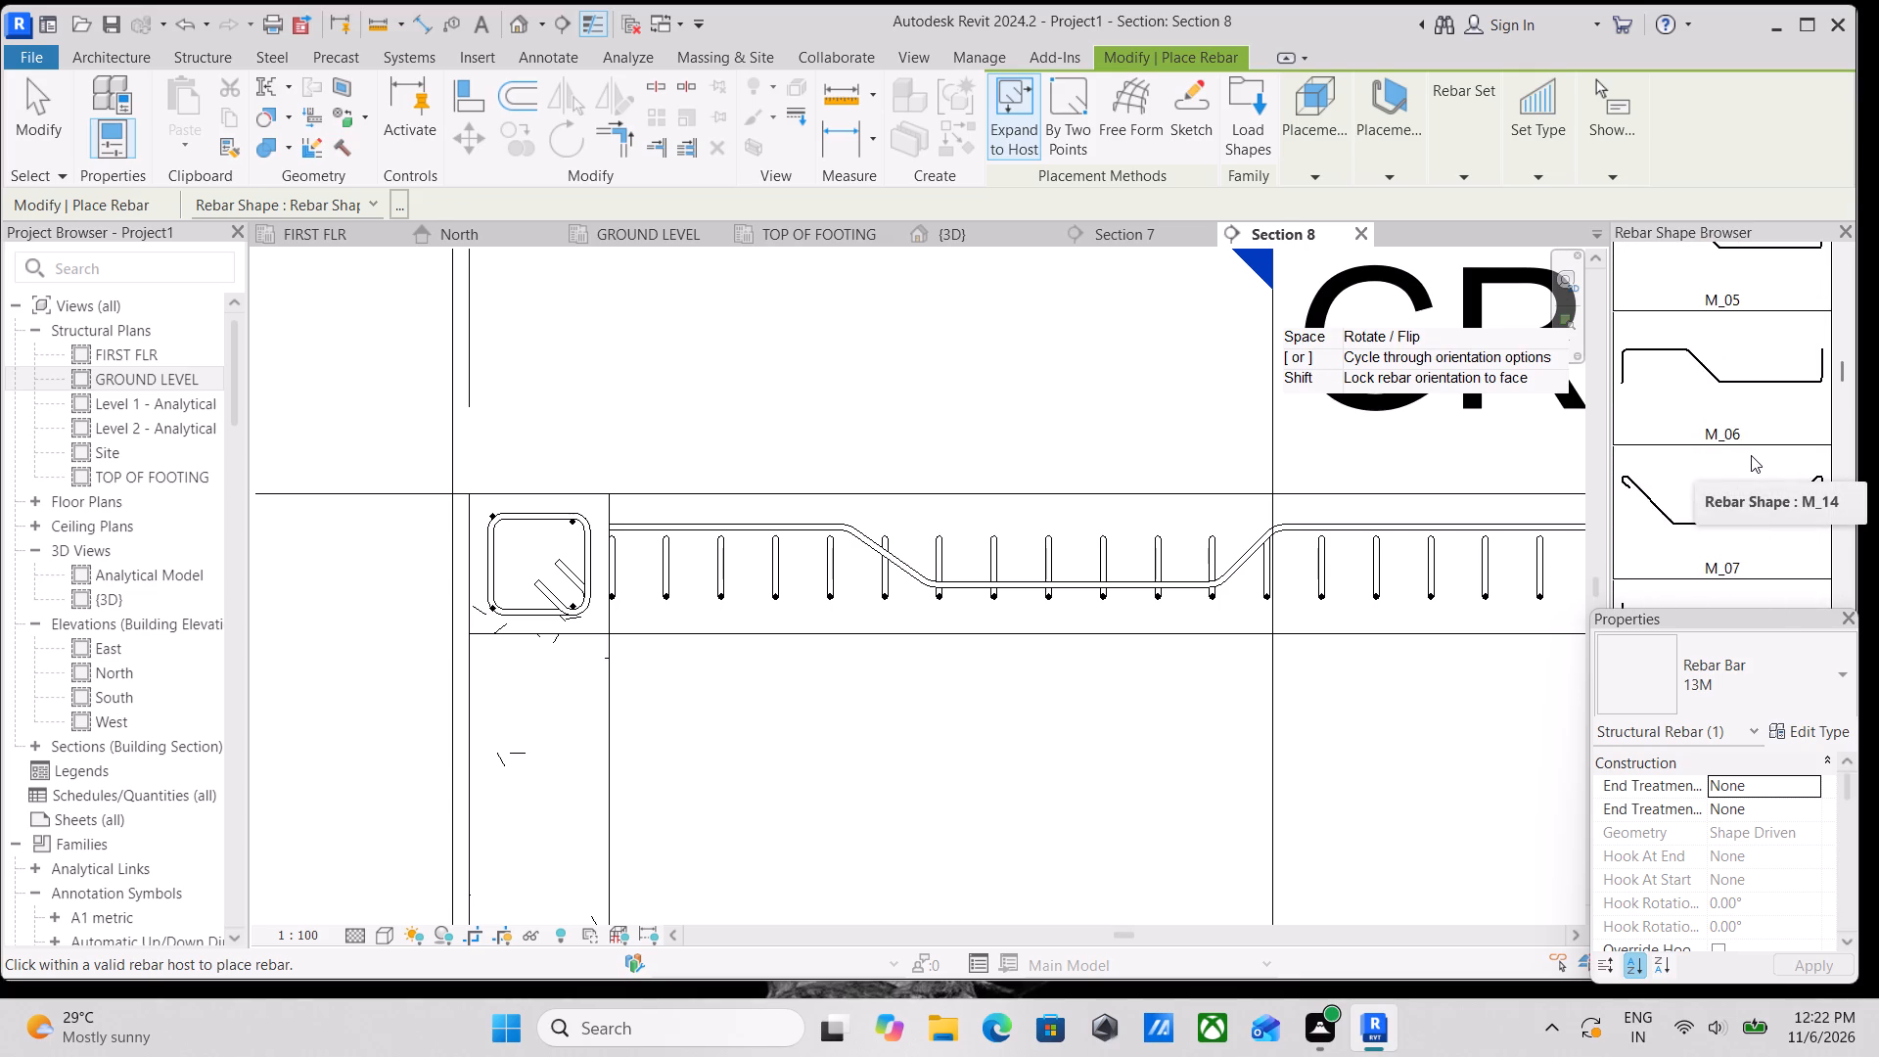
scroll(1751, 455, "up", 14)
left_click(1700, 280)
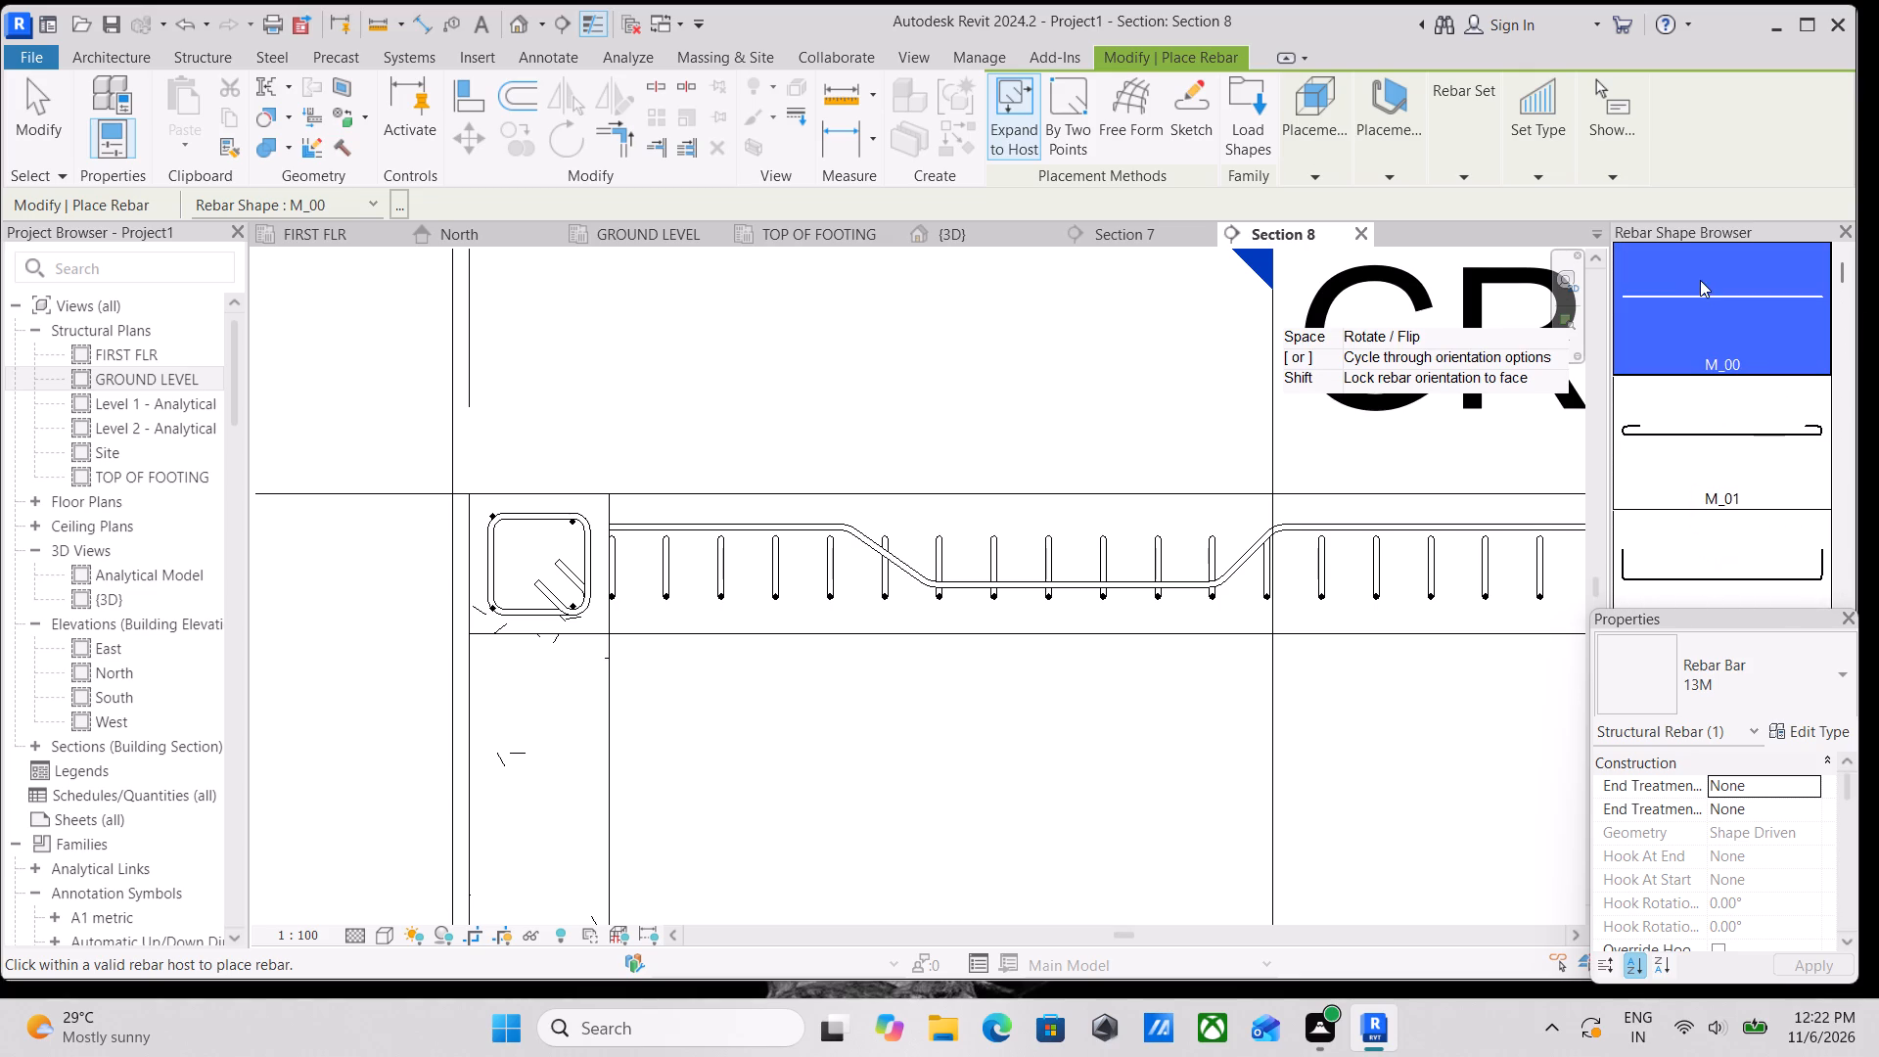
scroll(1071, 626, "up", 3)
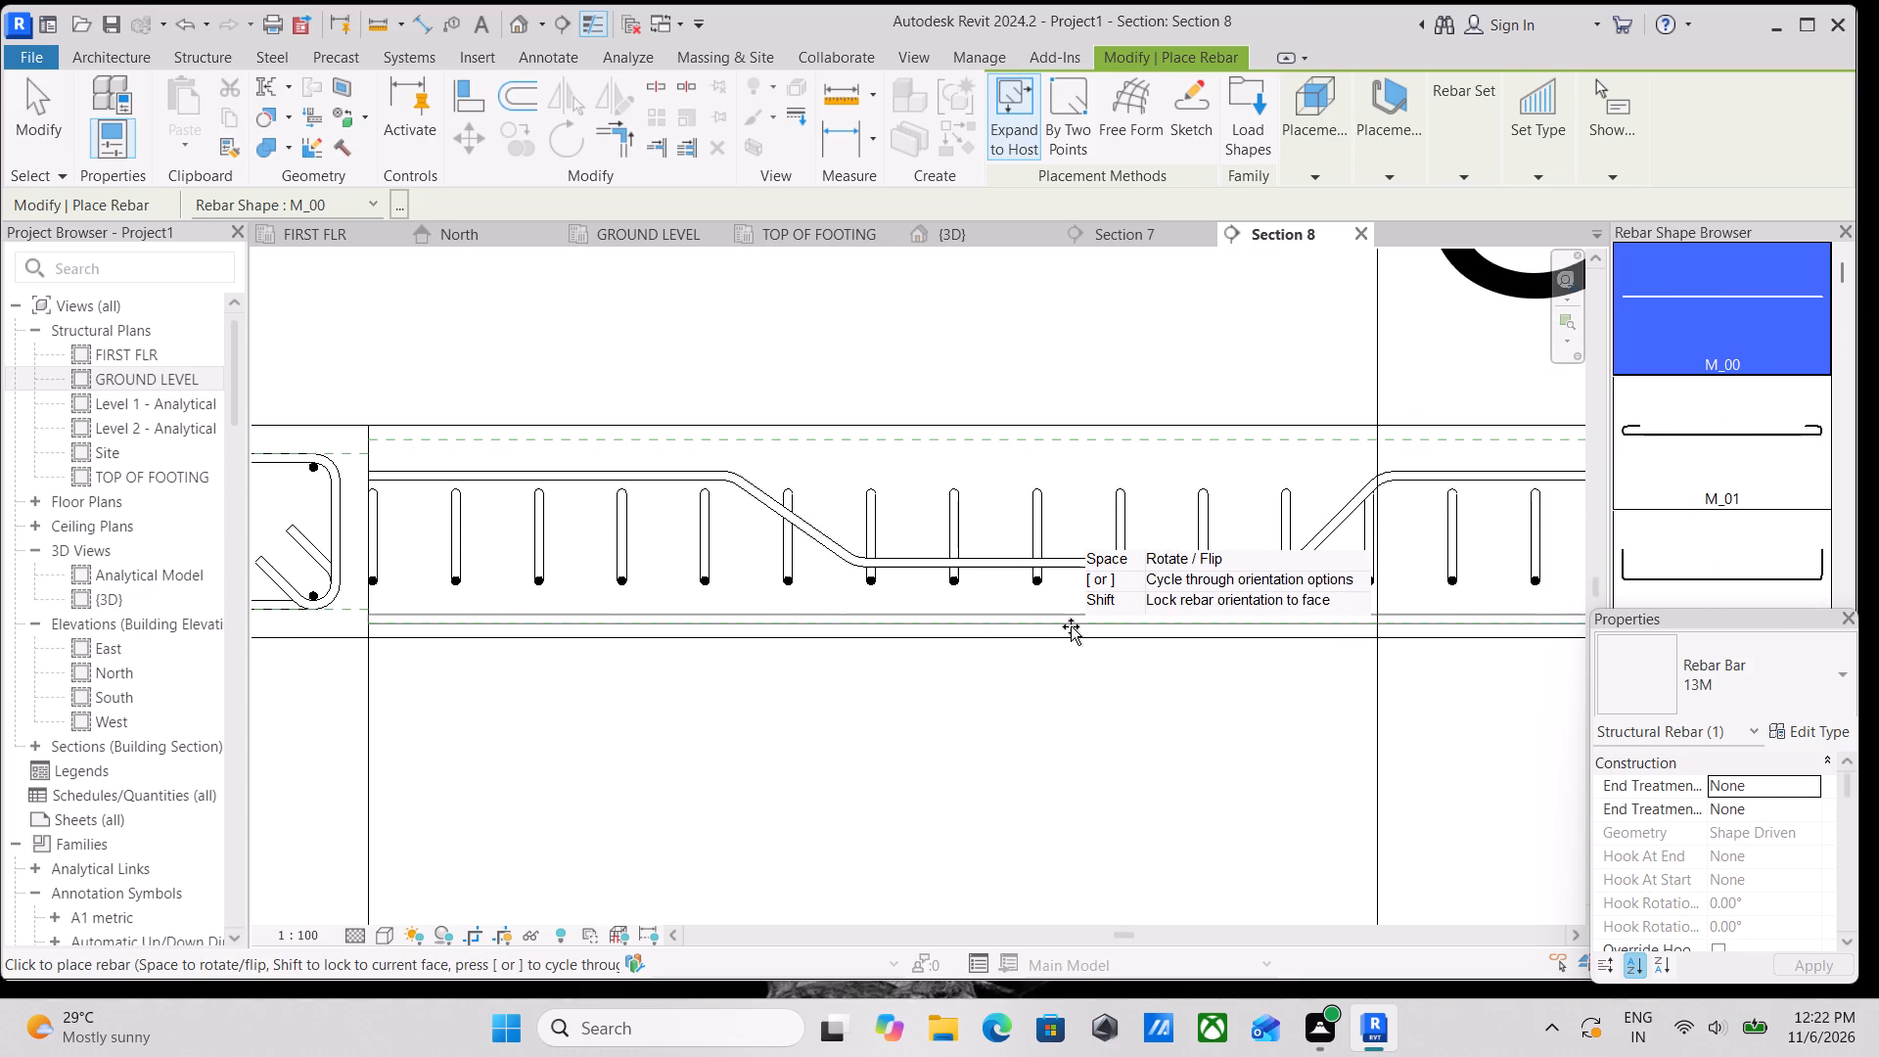
left_click(1071, 626)
middle_click_drag(1095, 561, 1104, 748)
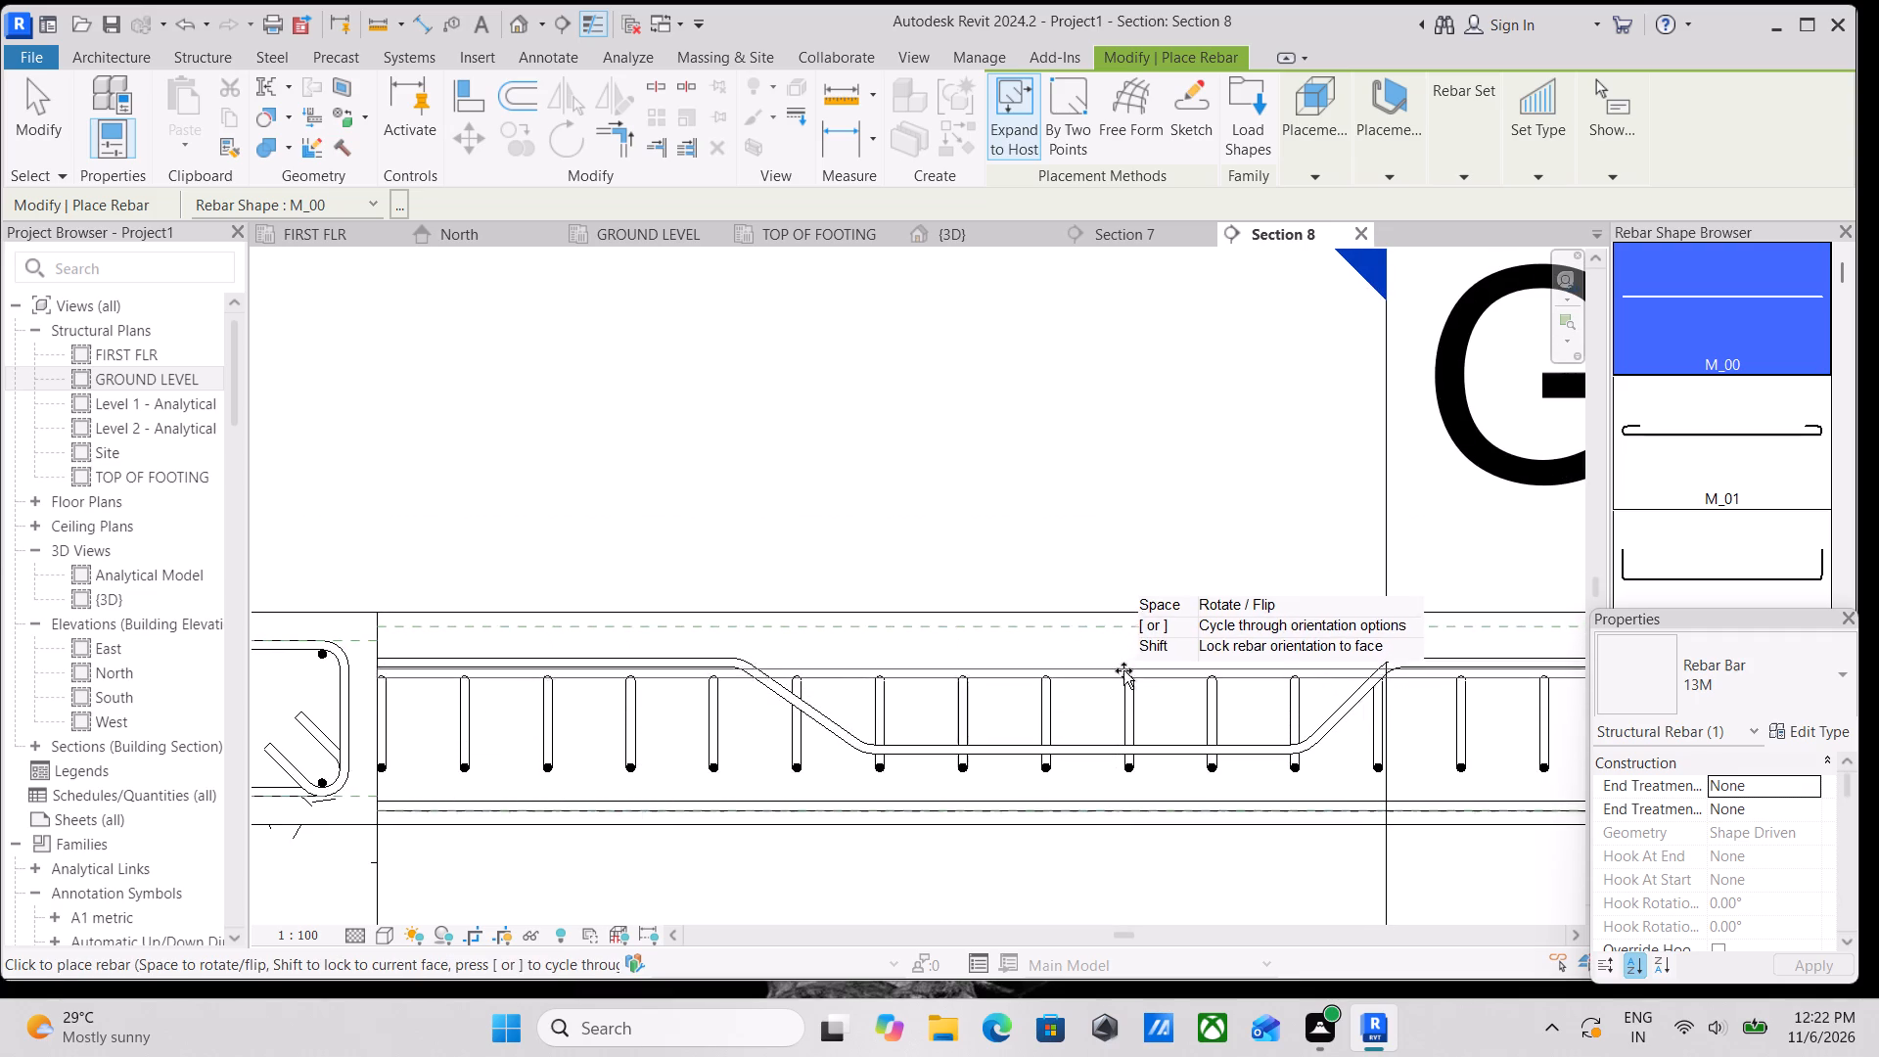
left_click(1128, 642)
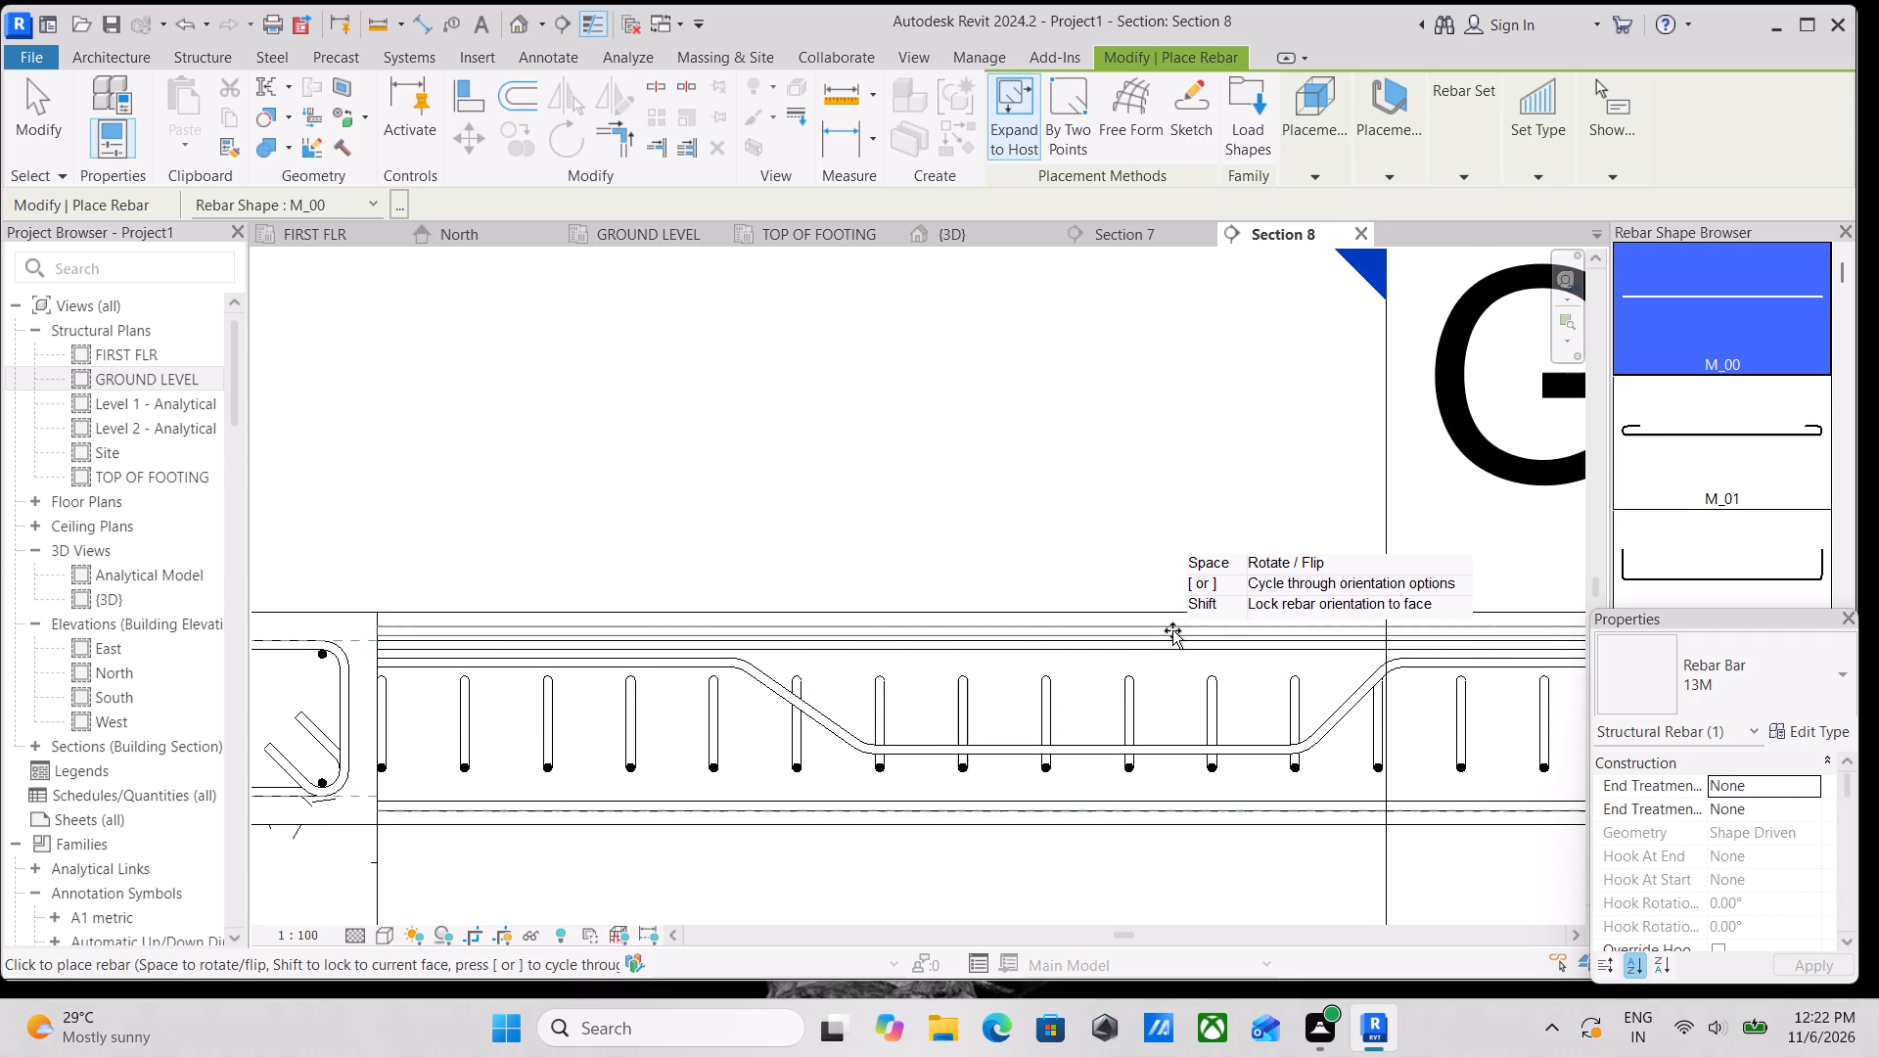
key("Escape")
Set the bottom straight bar set to show unobscured in the {3D} view through its view visibility states.
left_click(1082, 644)
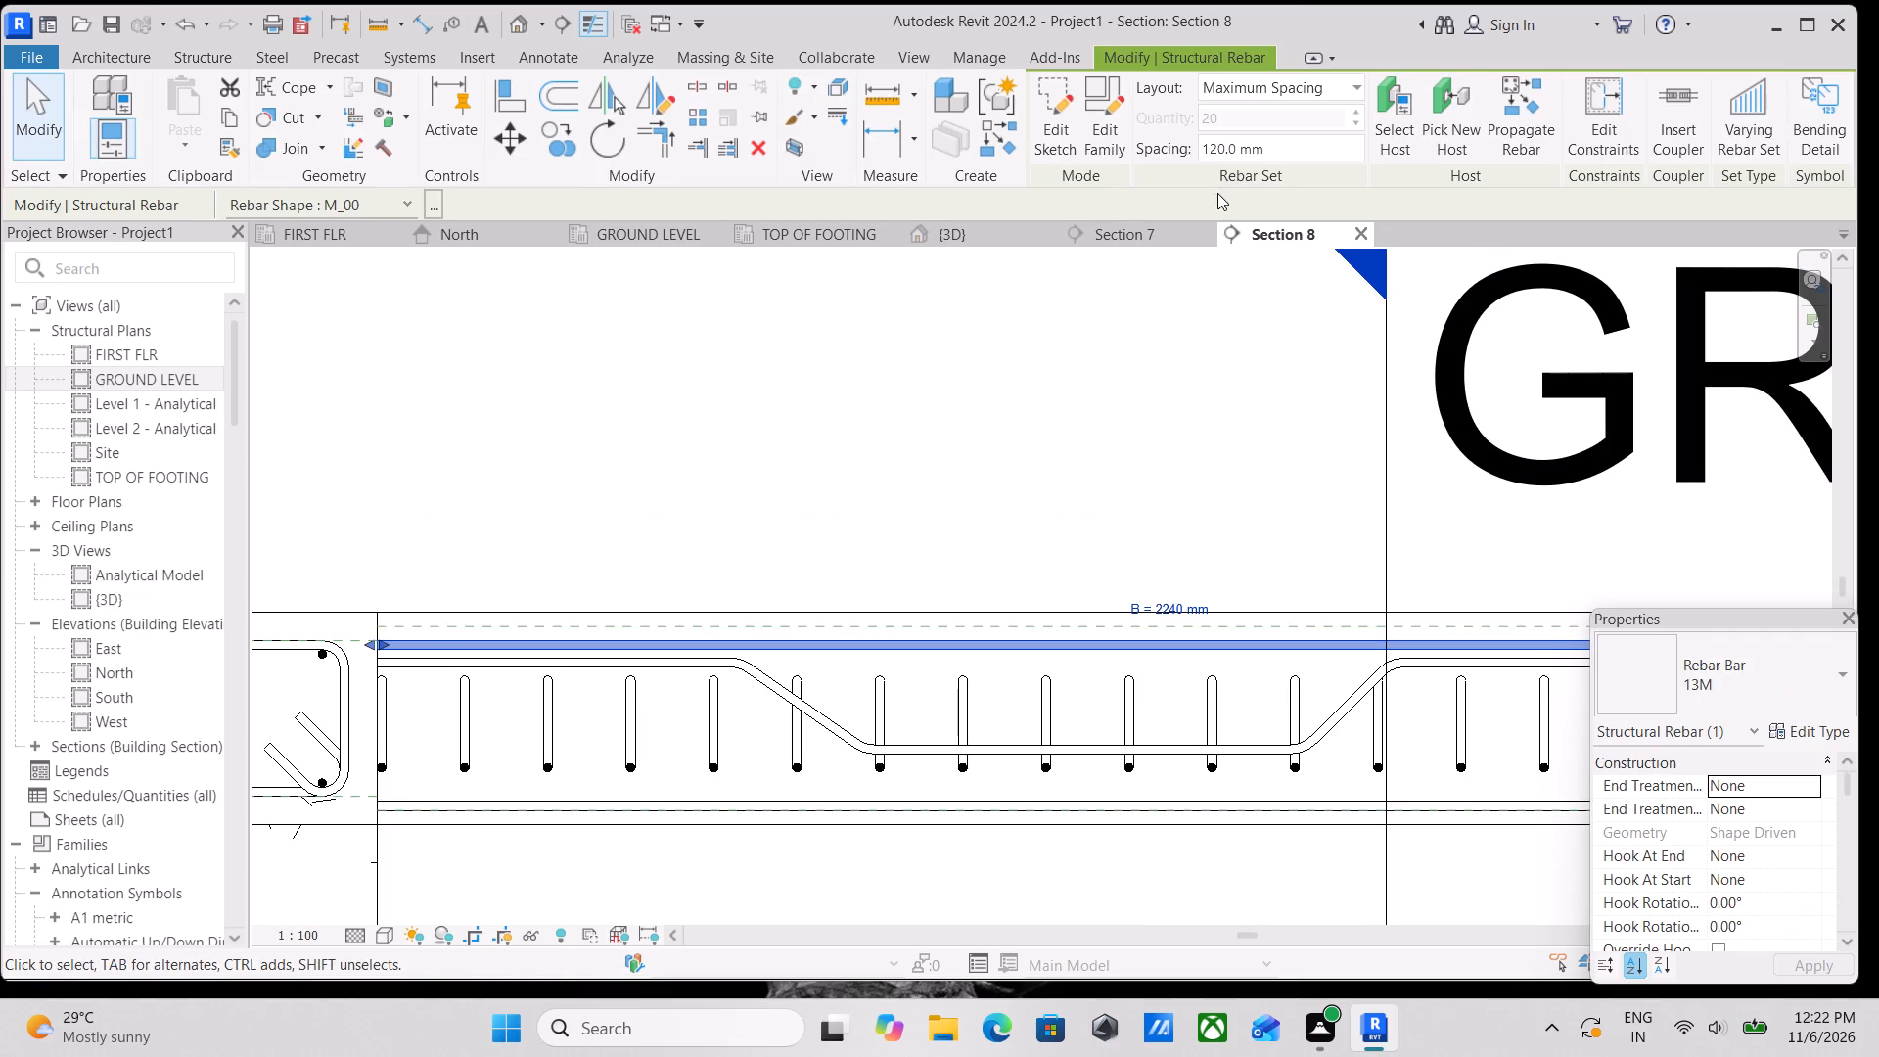
left_click(1140, 809)
scroll(1816, 835, "down", 4)
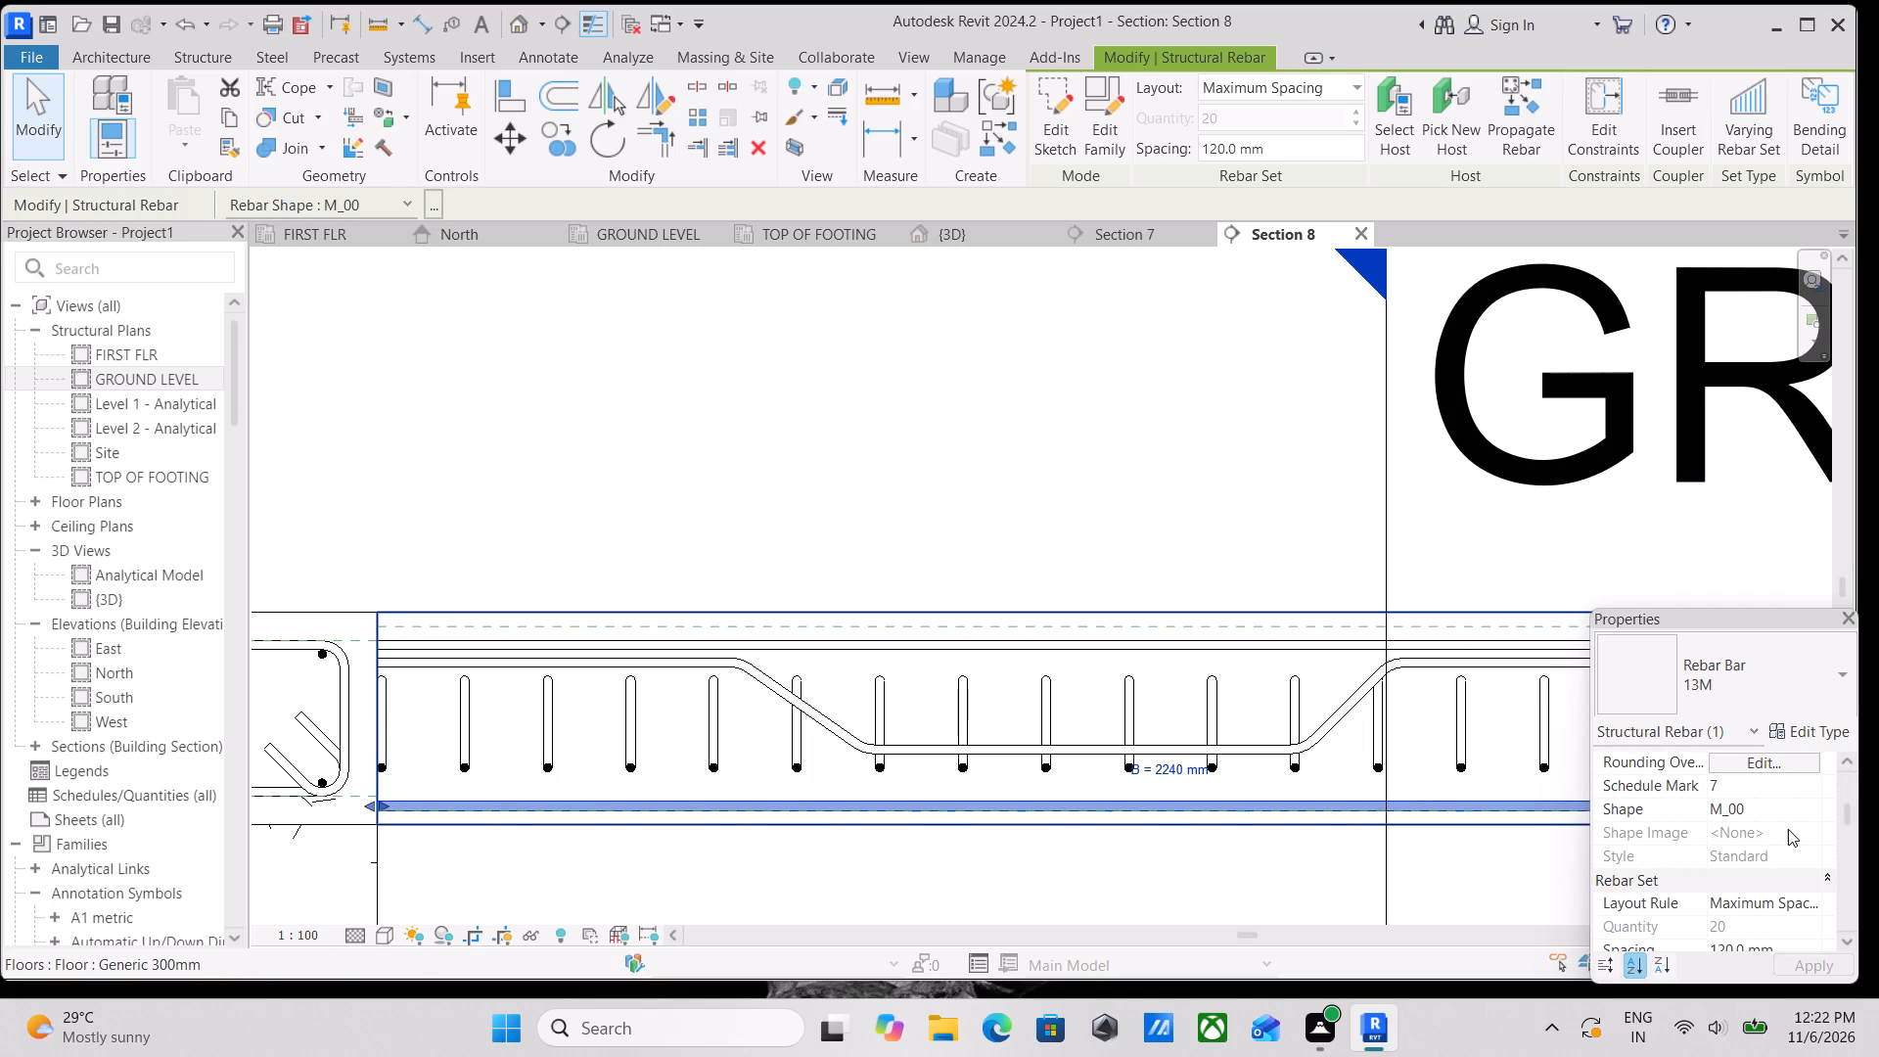
scroll(1788, 829, "down", 3)
scroll(1743, 813, "up", 1)
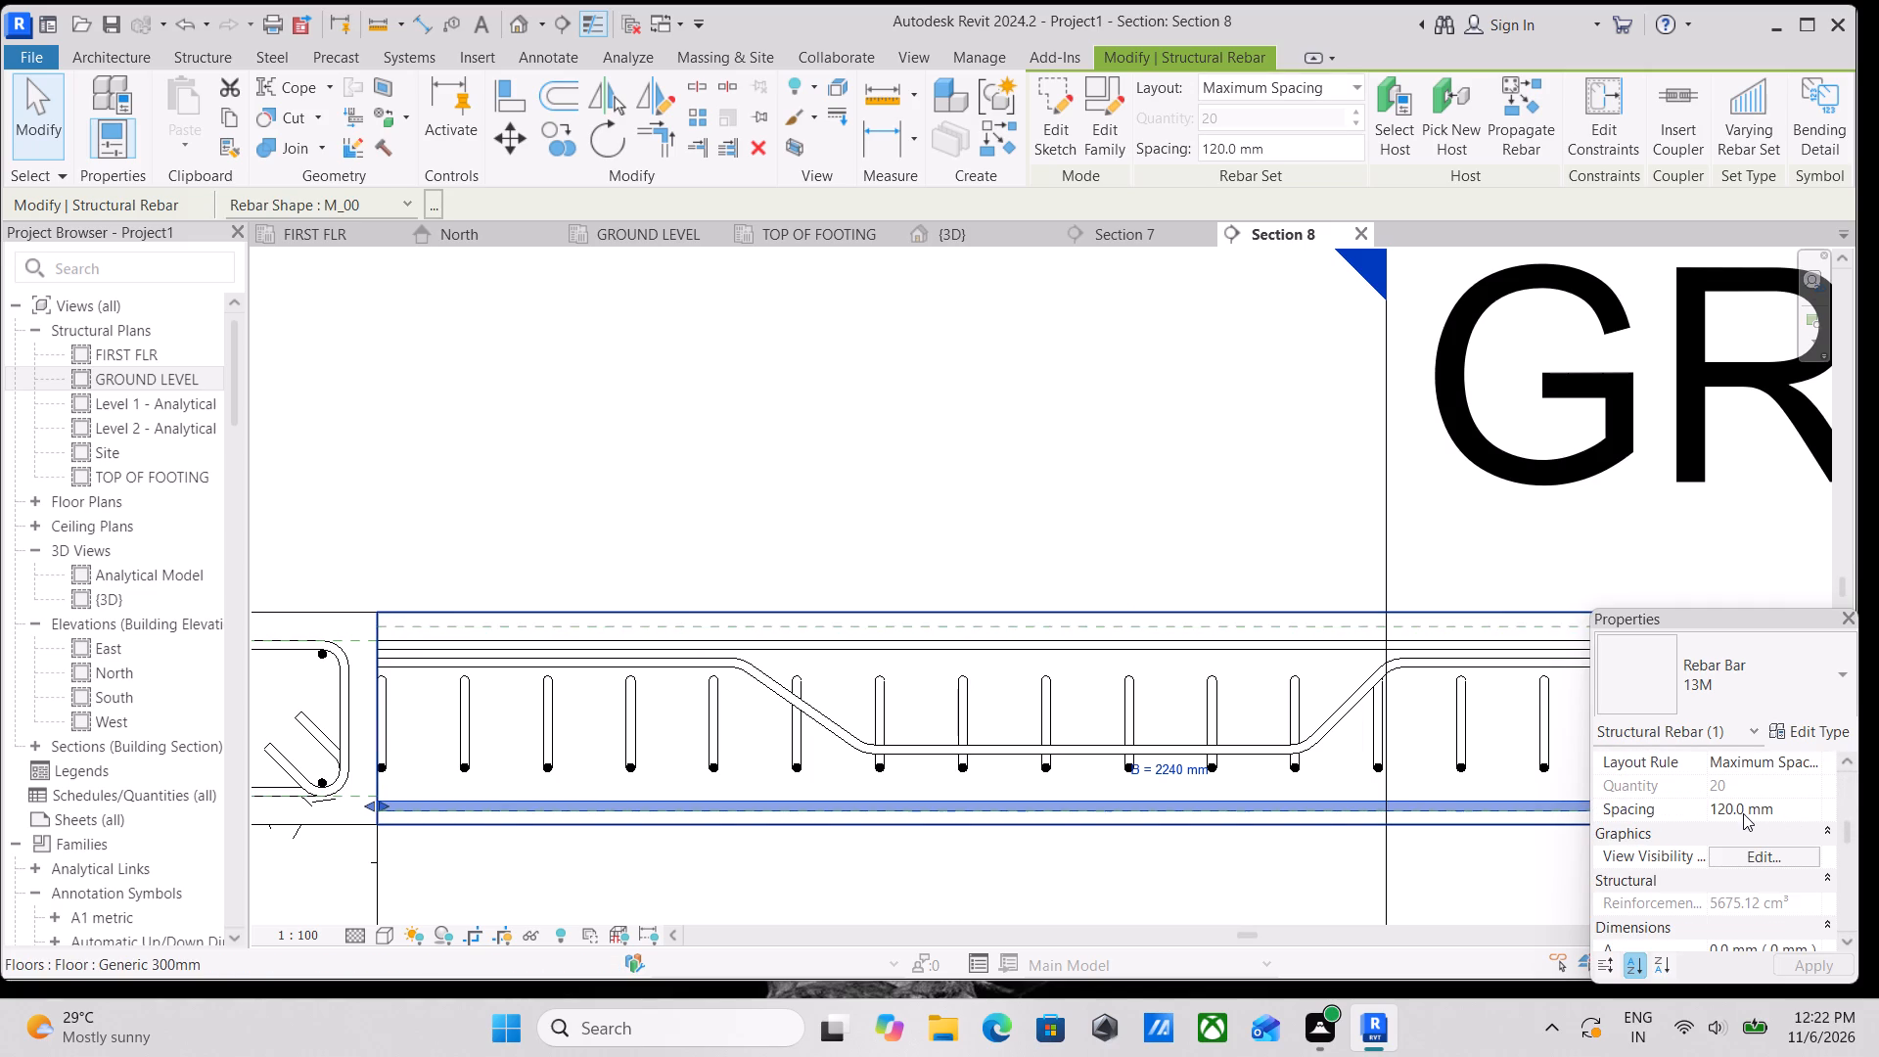
left_click(1758, 851)
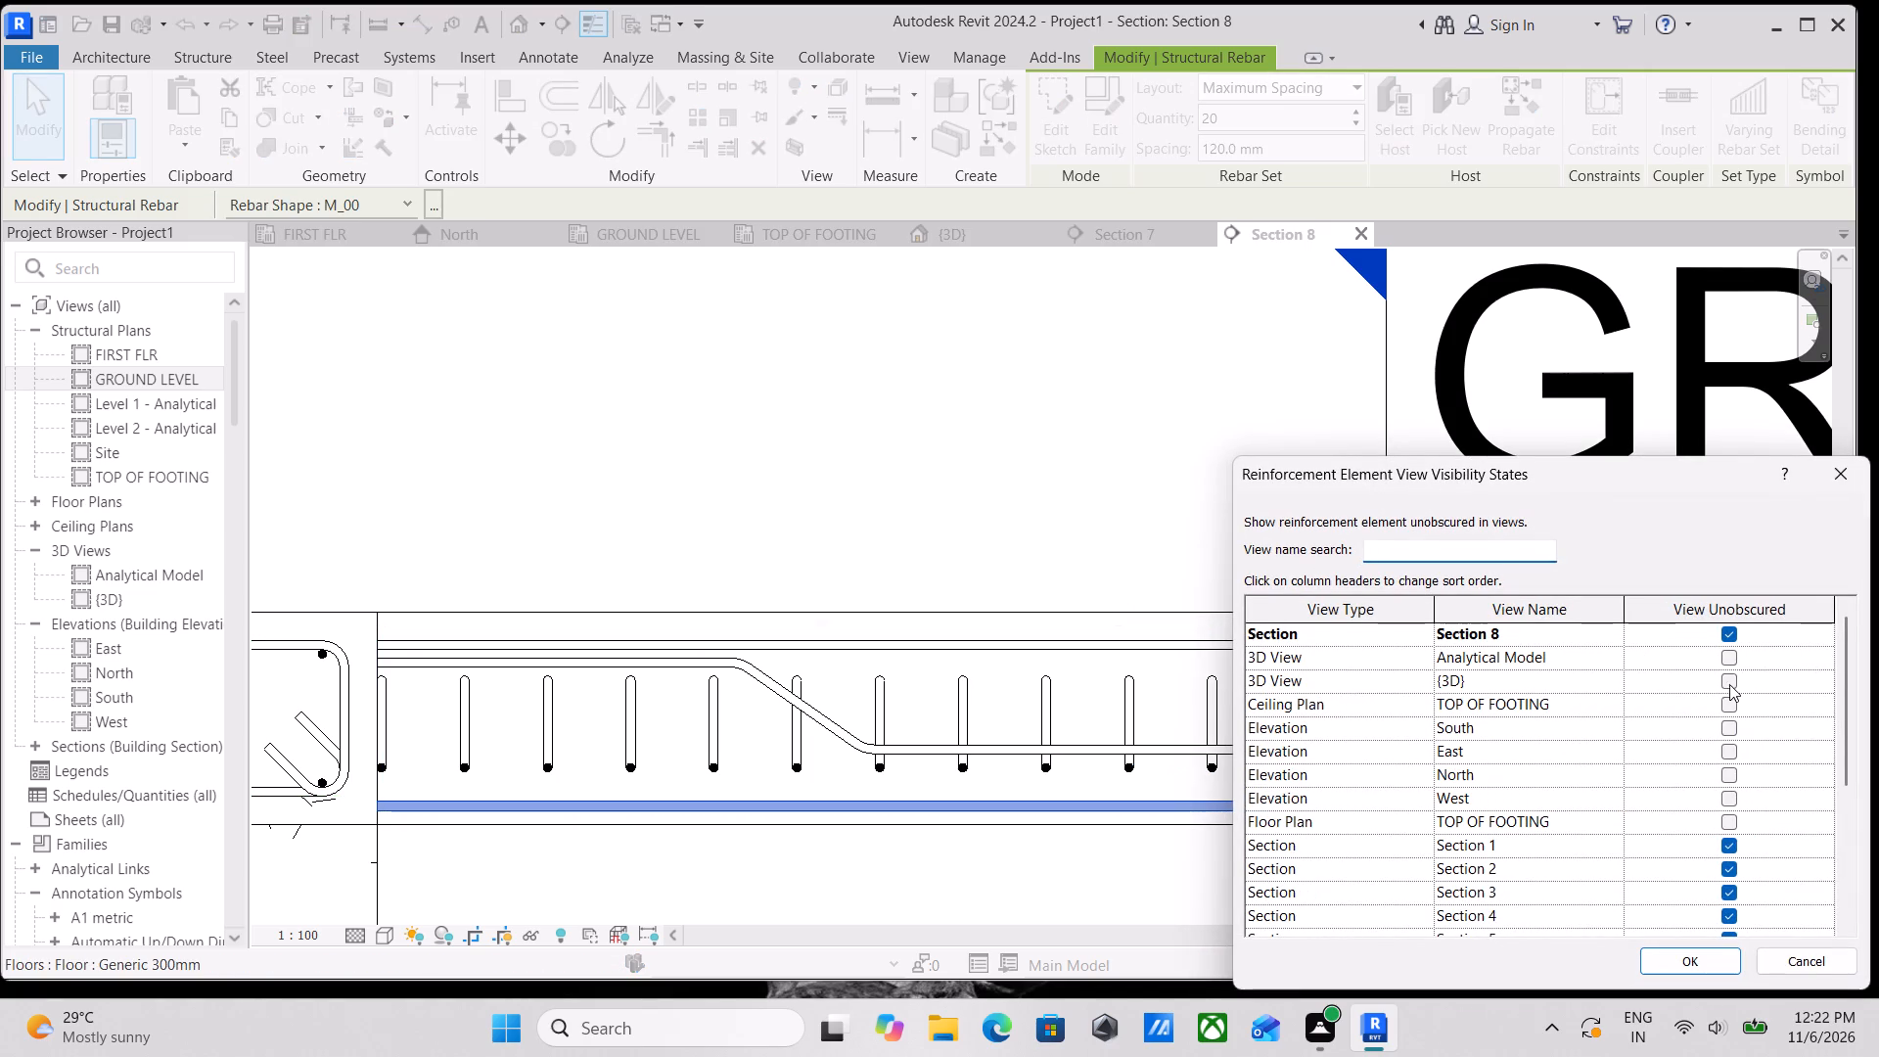
left_click(1727, 685)
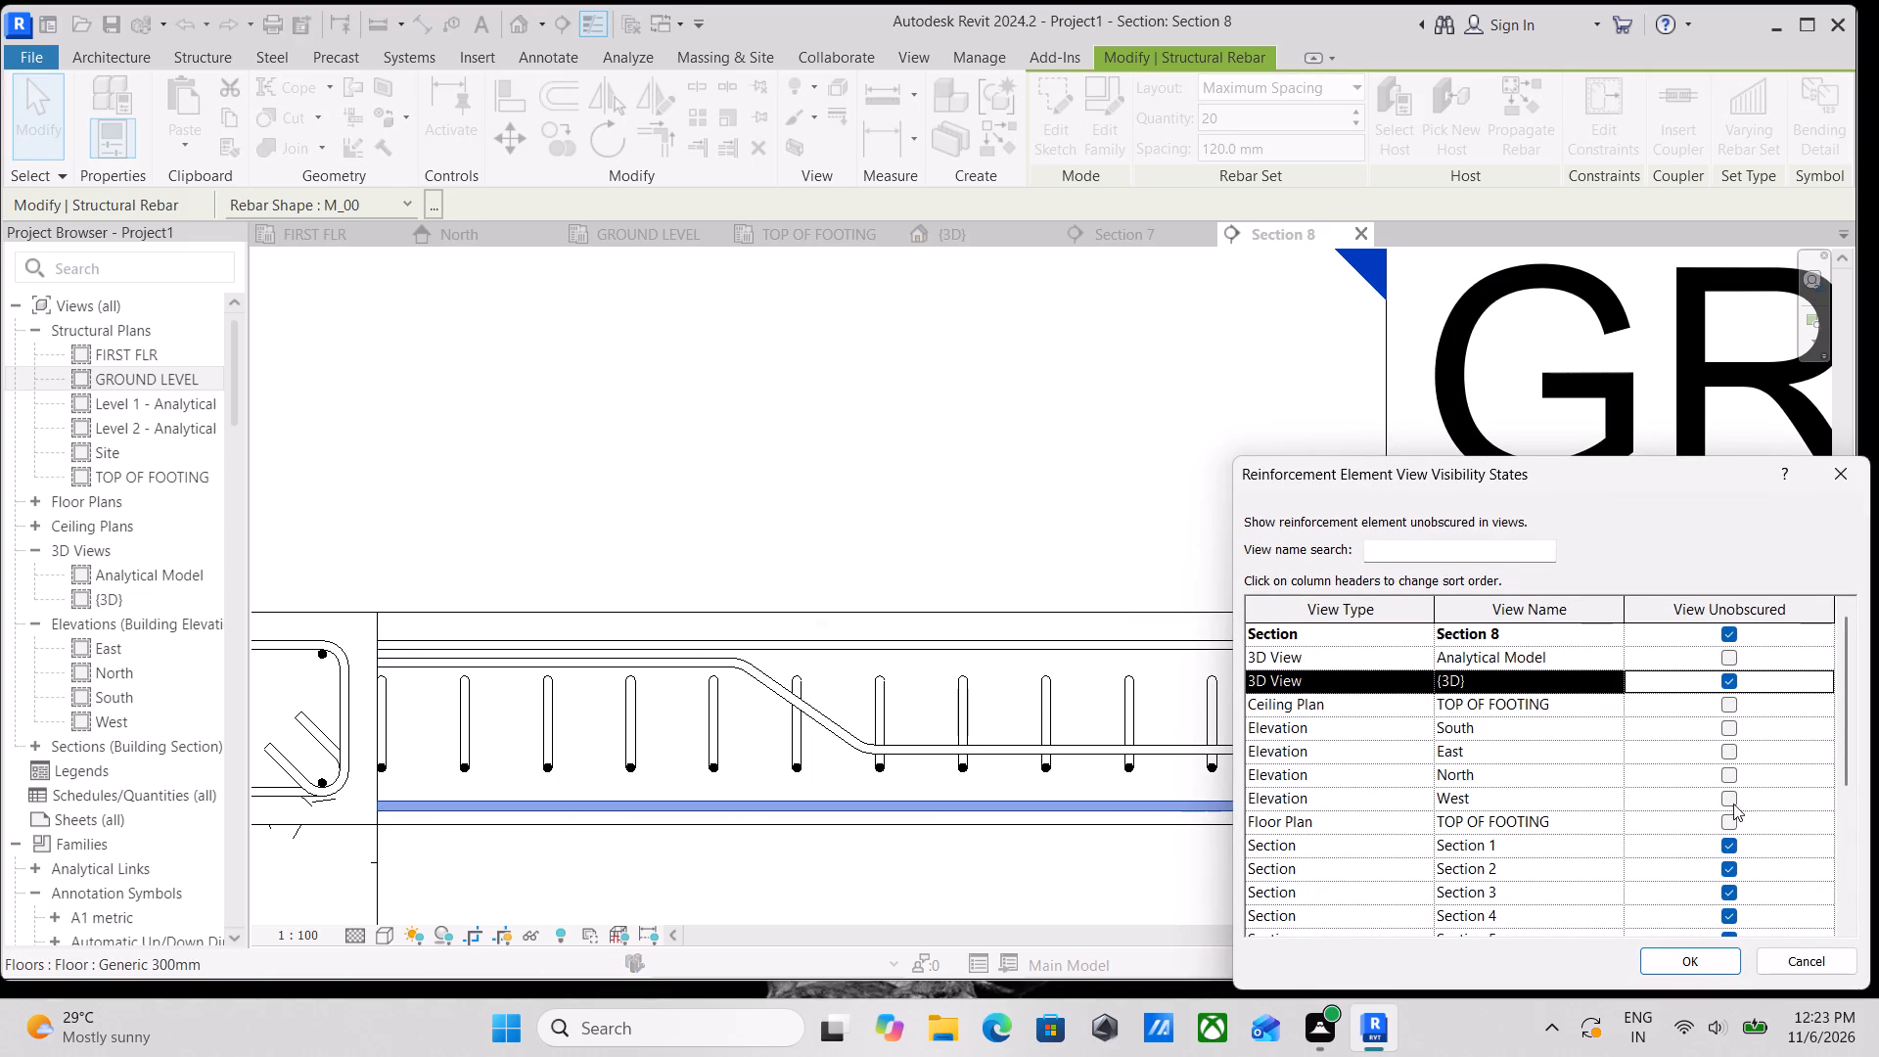
left_click(1687, 960)
scroll(936, 685, "up", 2)
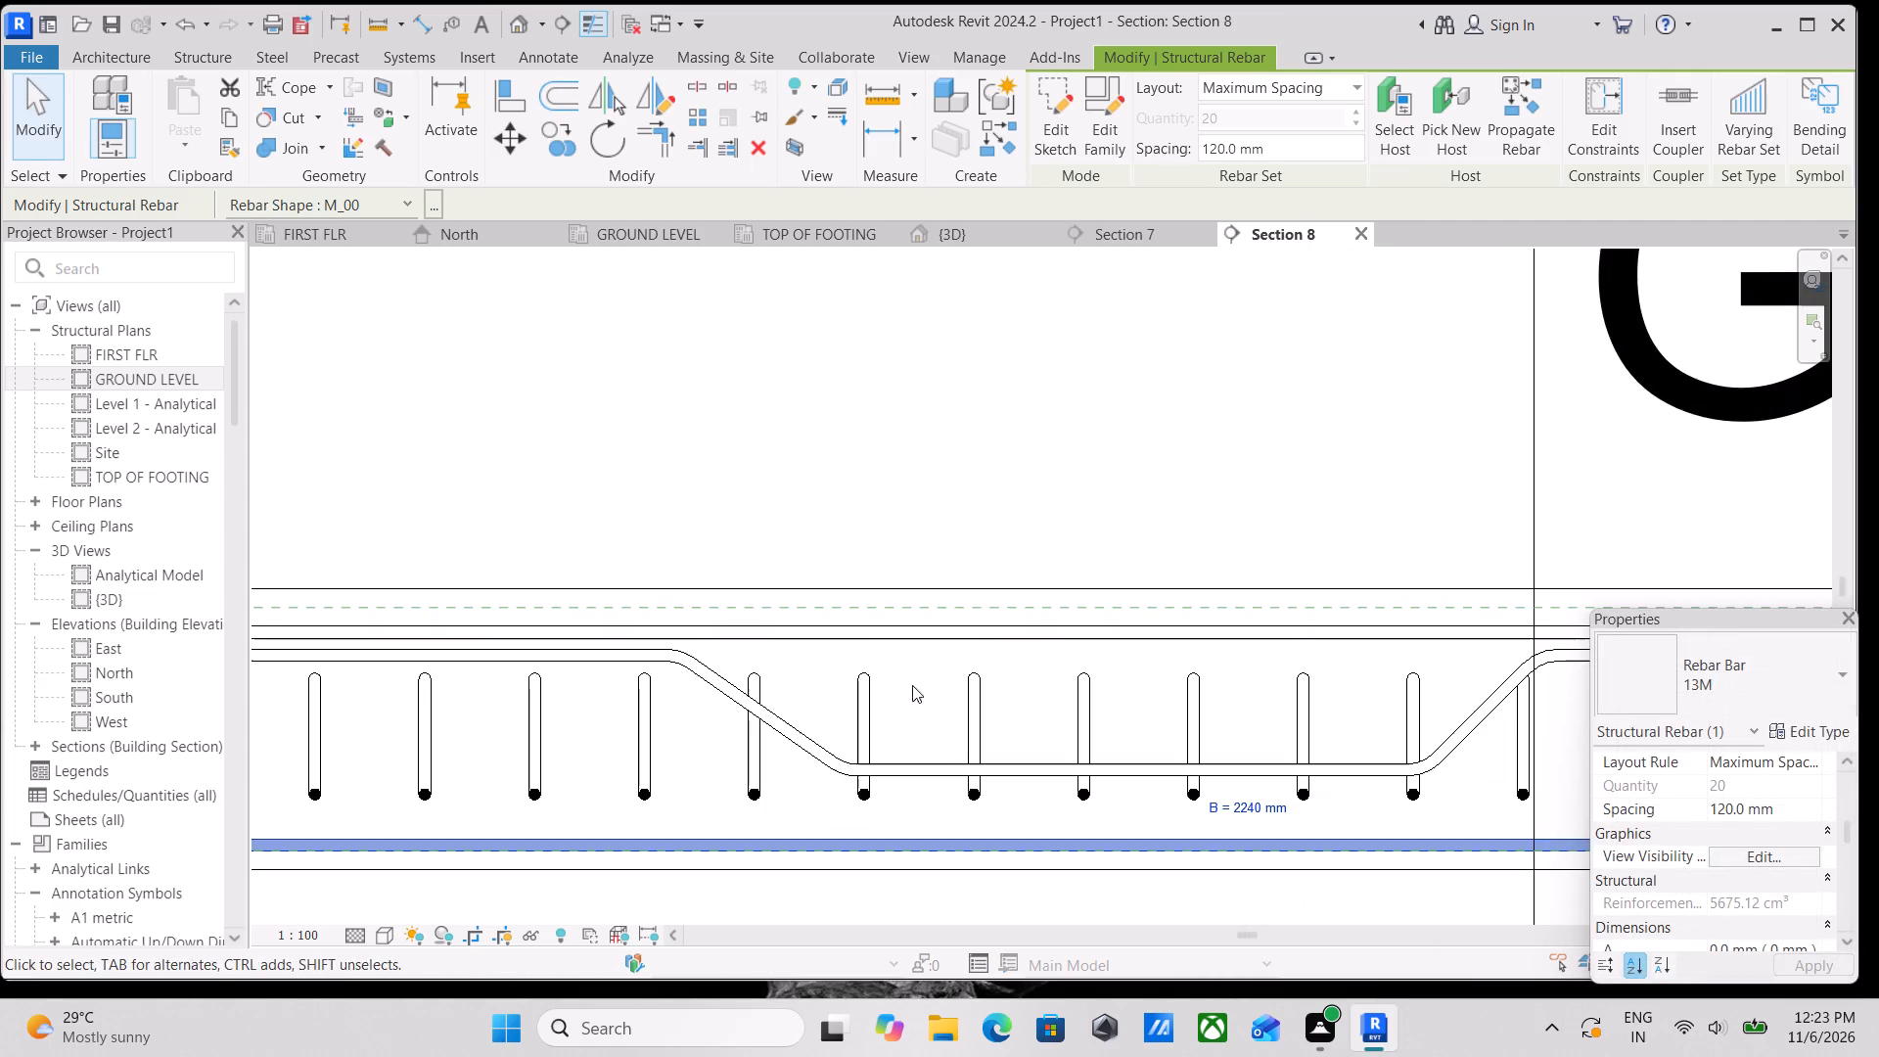
key("Escape")
Set the top straight bar set to show unobscured in the {3D} view.
left_click(916, 631)
scroll(1812, 818, "down", 1)
scroll(1783, 829, "up", 1)
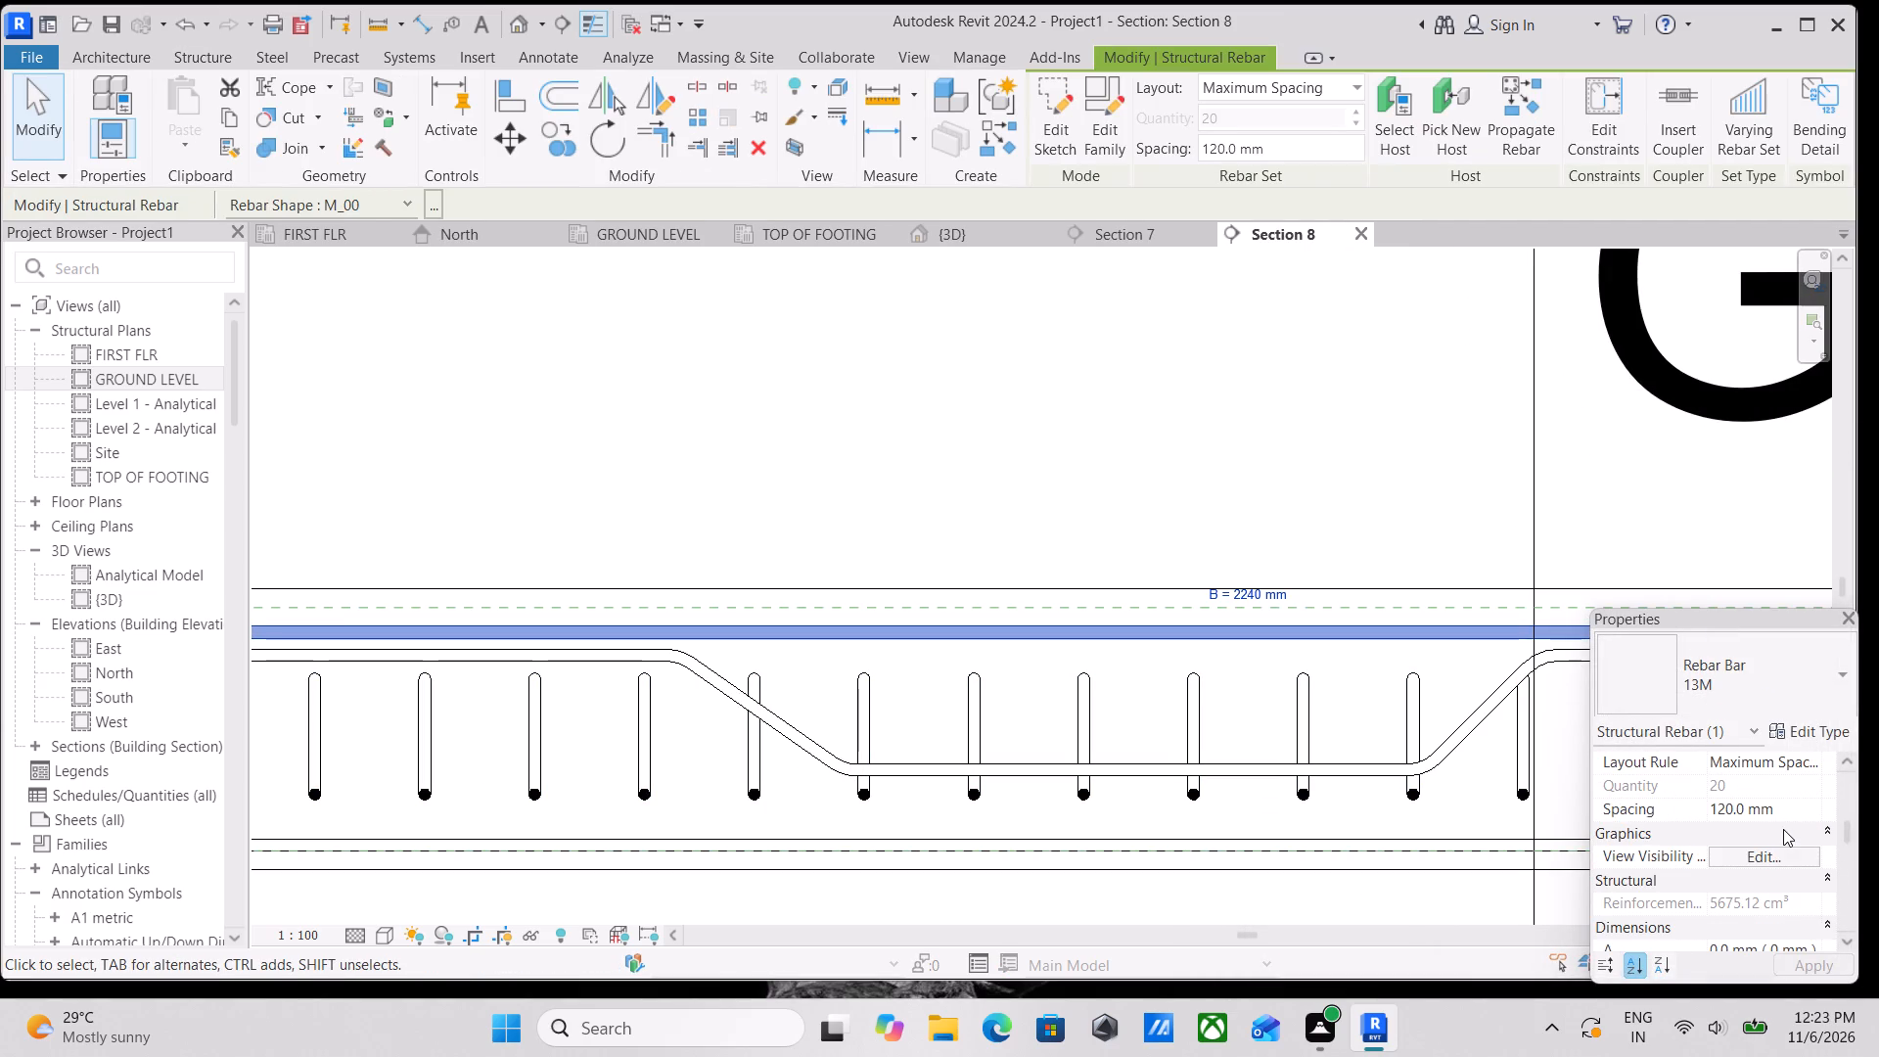
left_click(1771, 850)
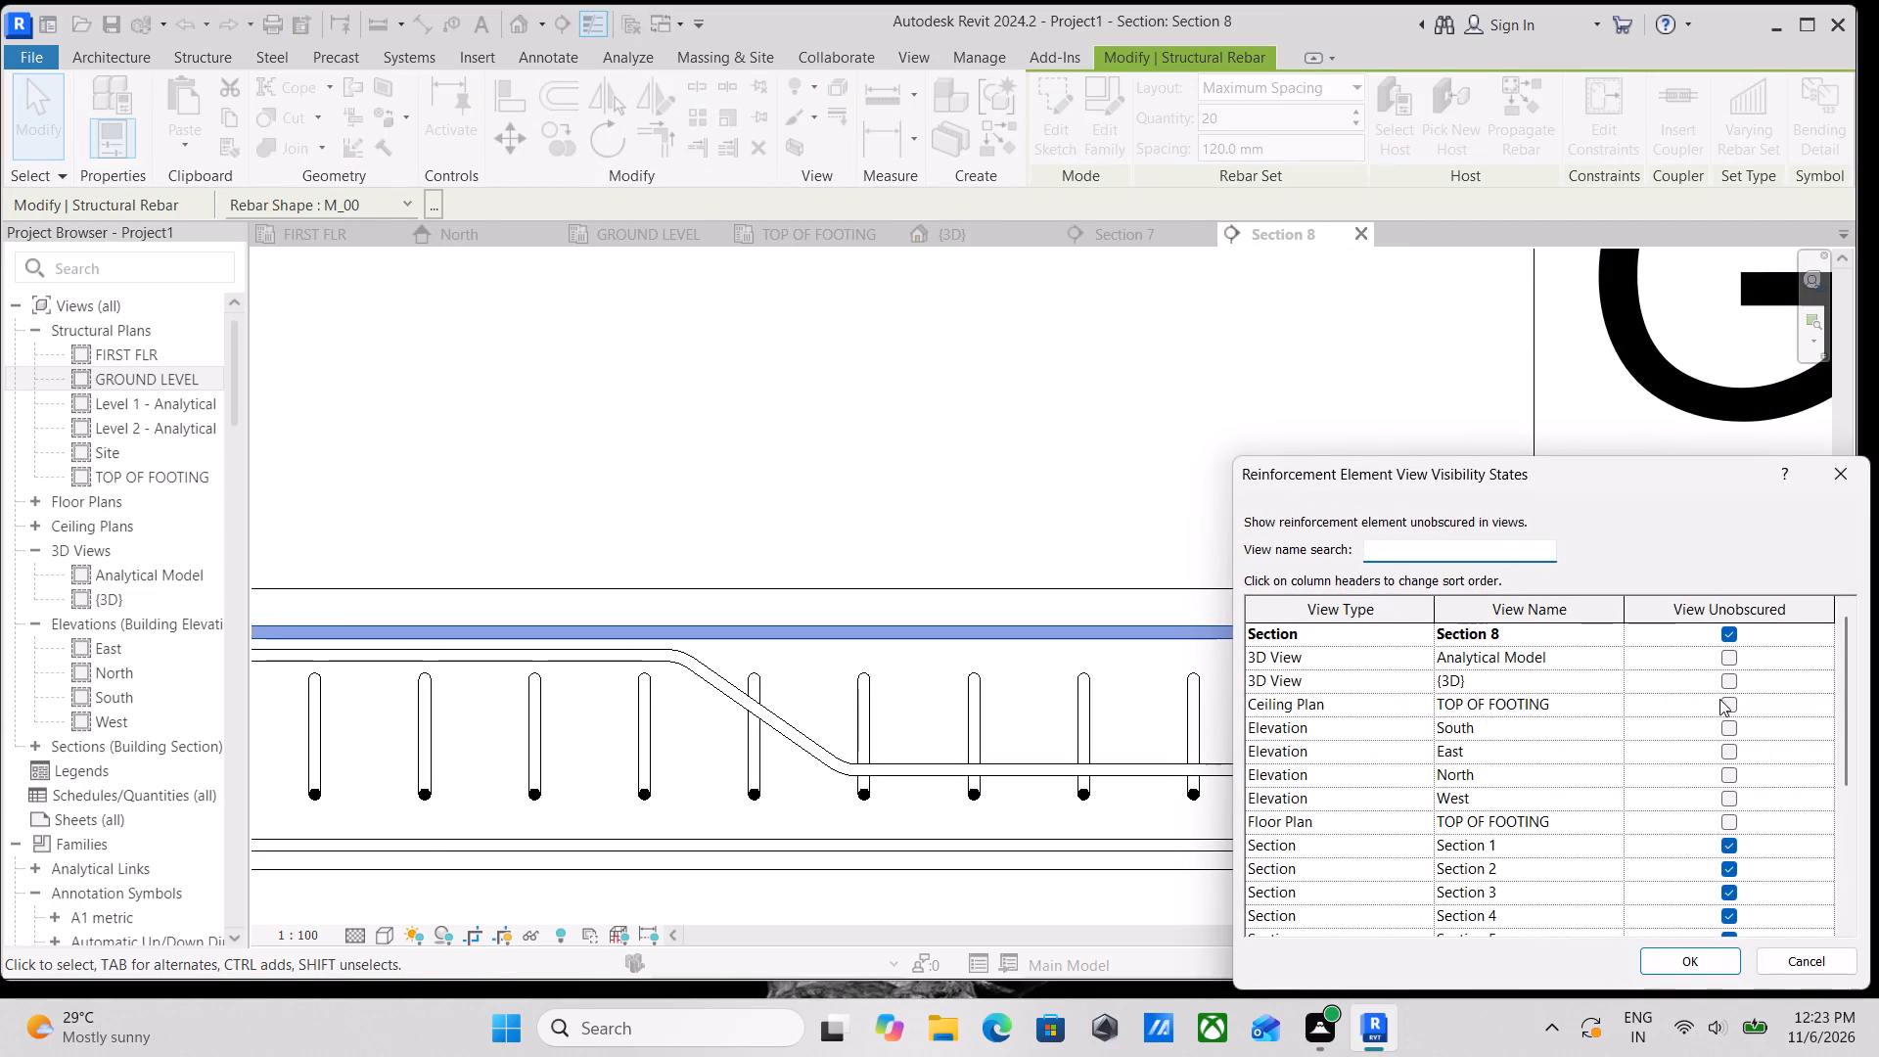
left_click(1723, 684)
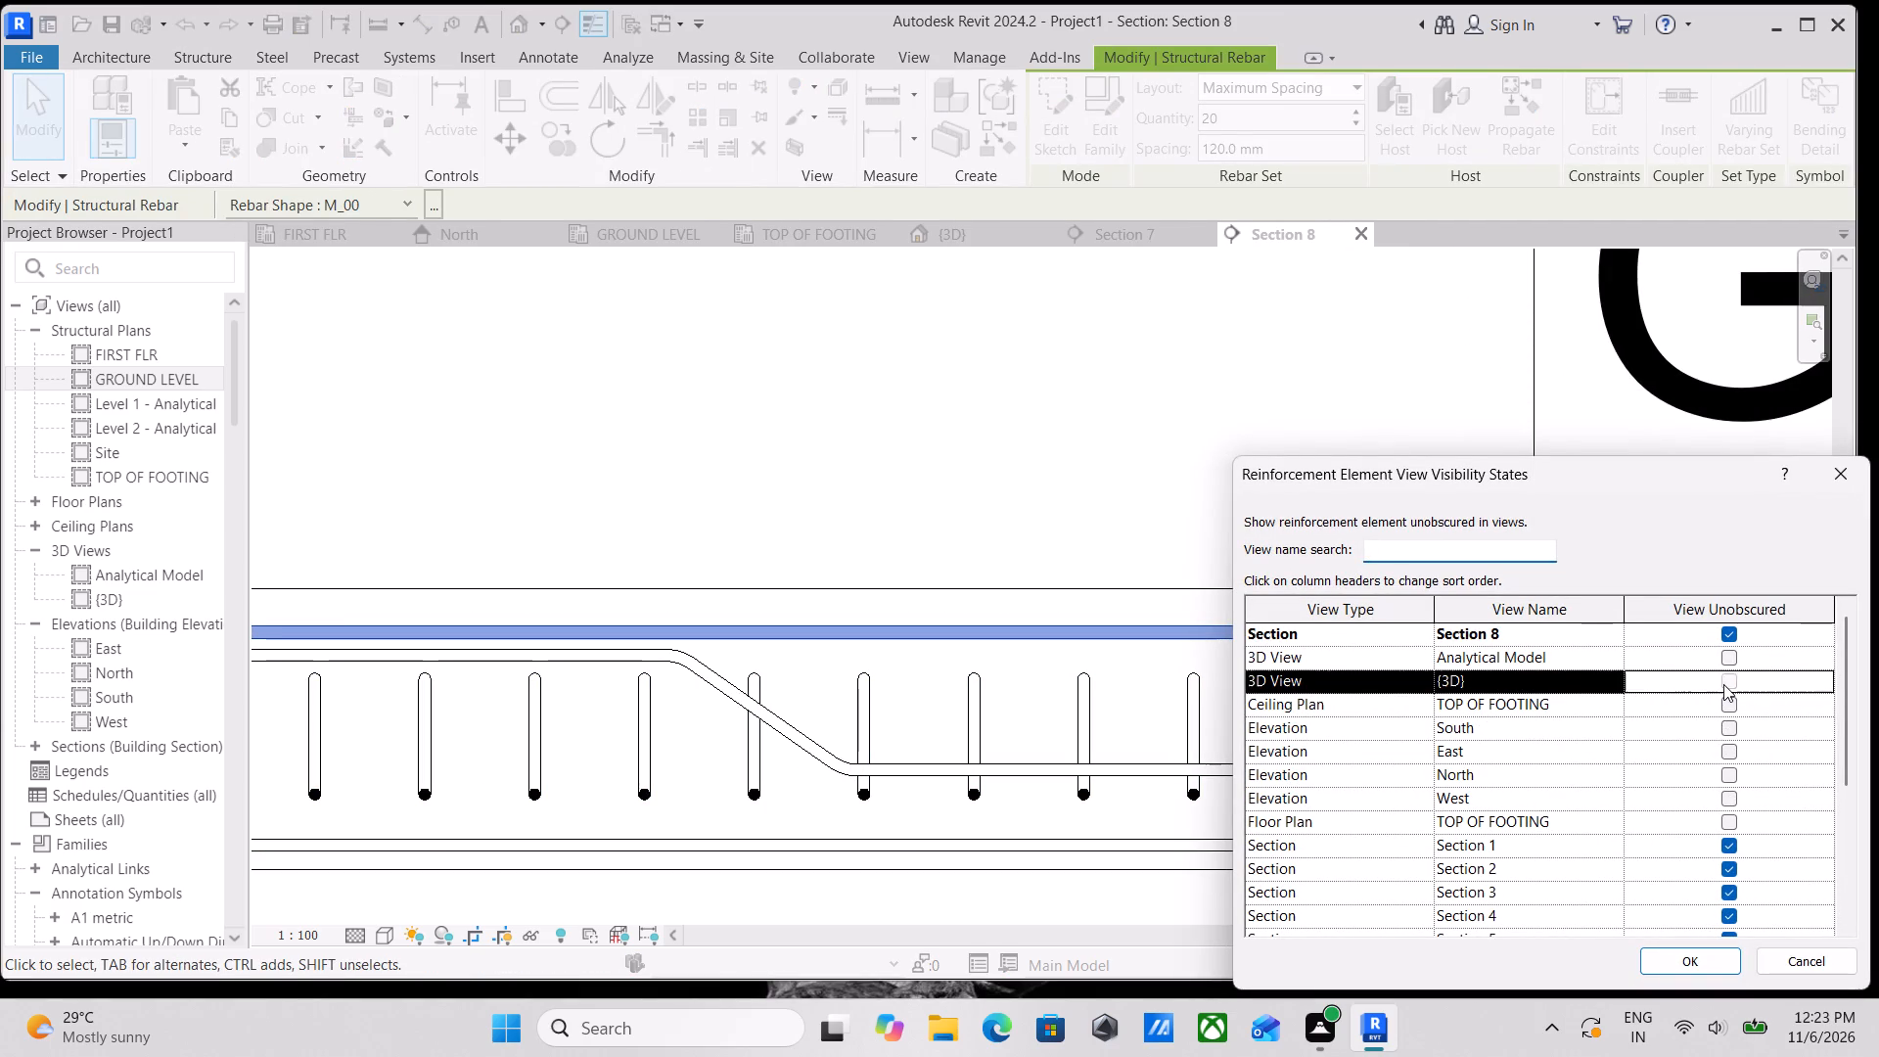
left_click(1688, 953)
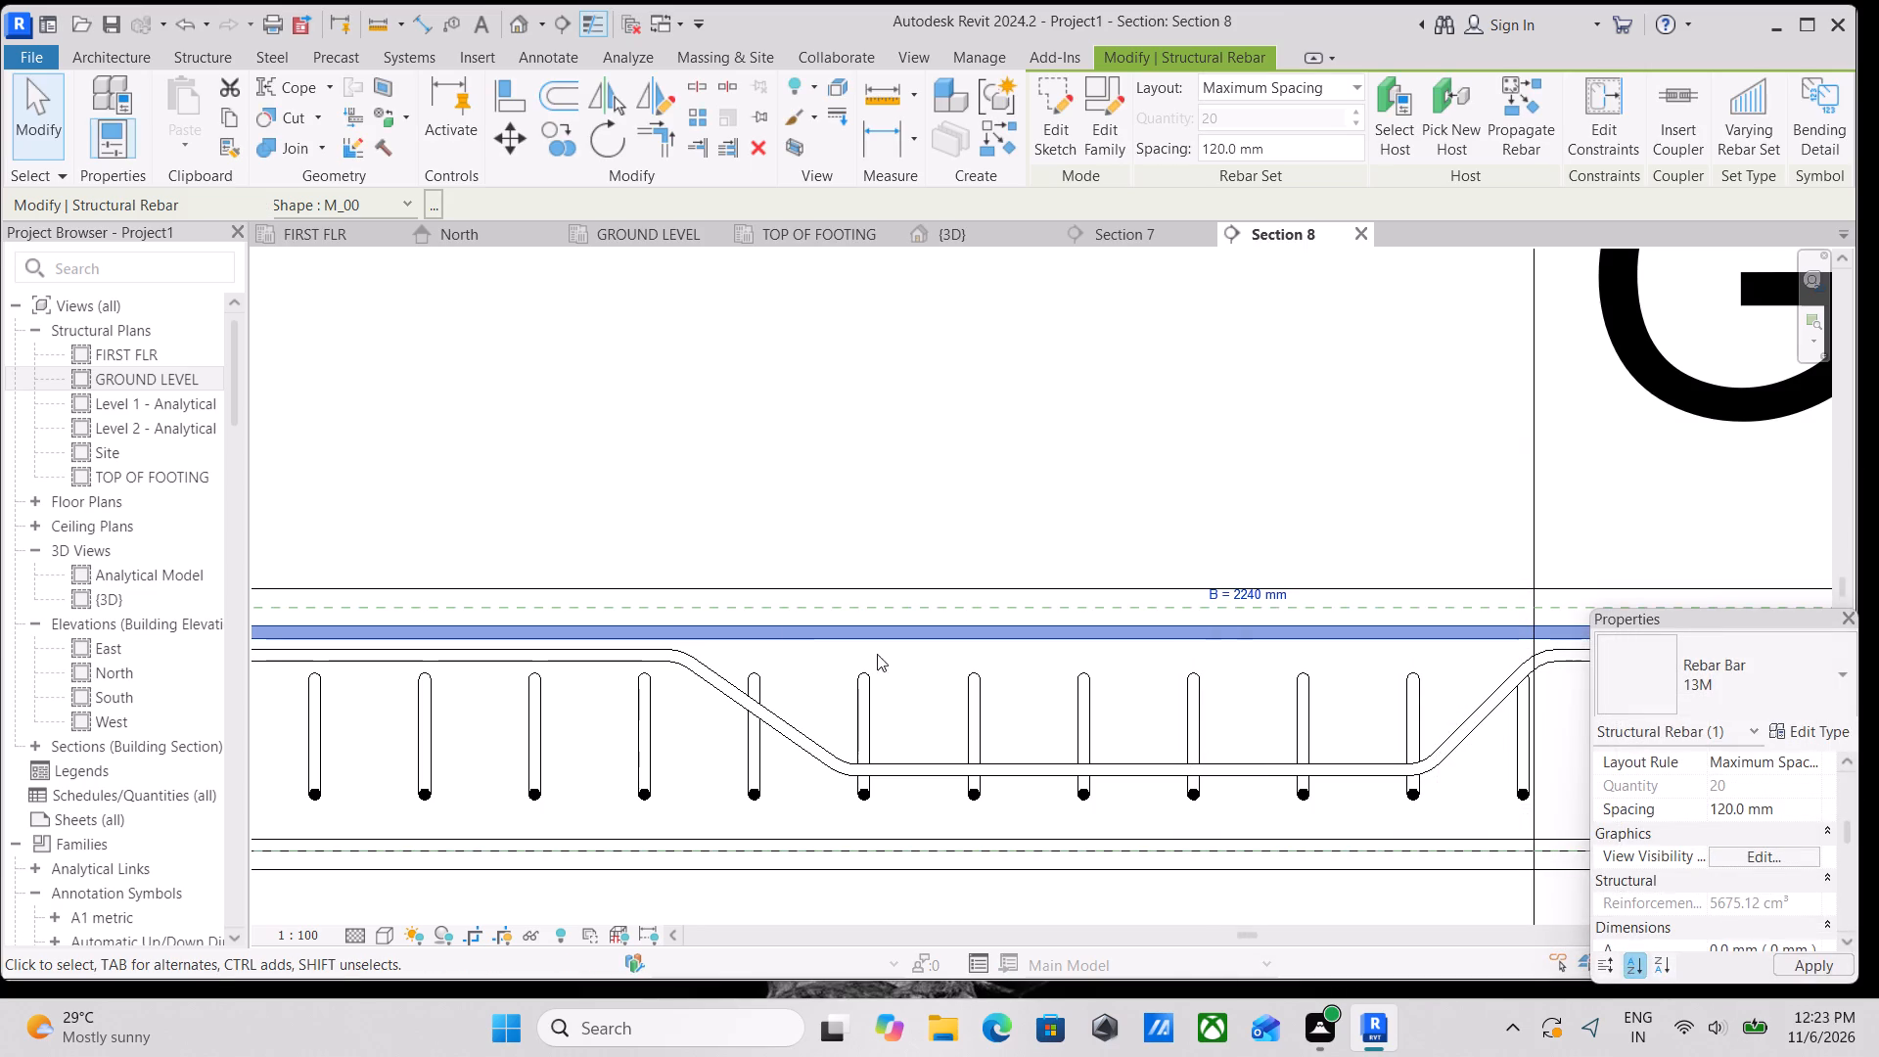
key("Escape")
Set the perpendicular cranked bar set, seen end-on in the section, to show unobscured in the {3D} view.
left_click(750, 767)
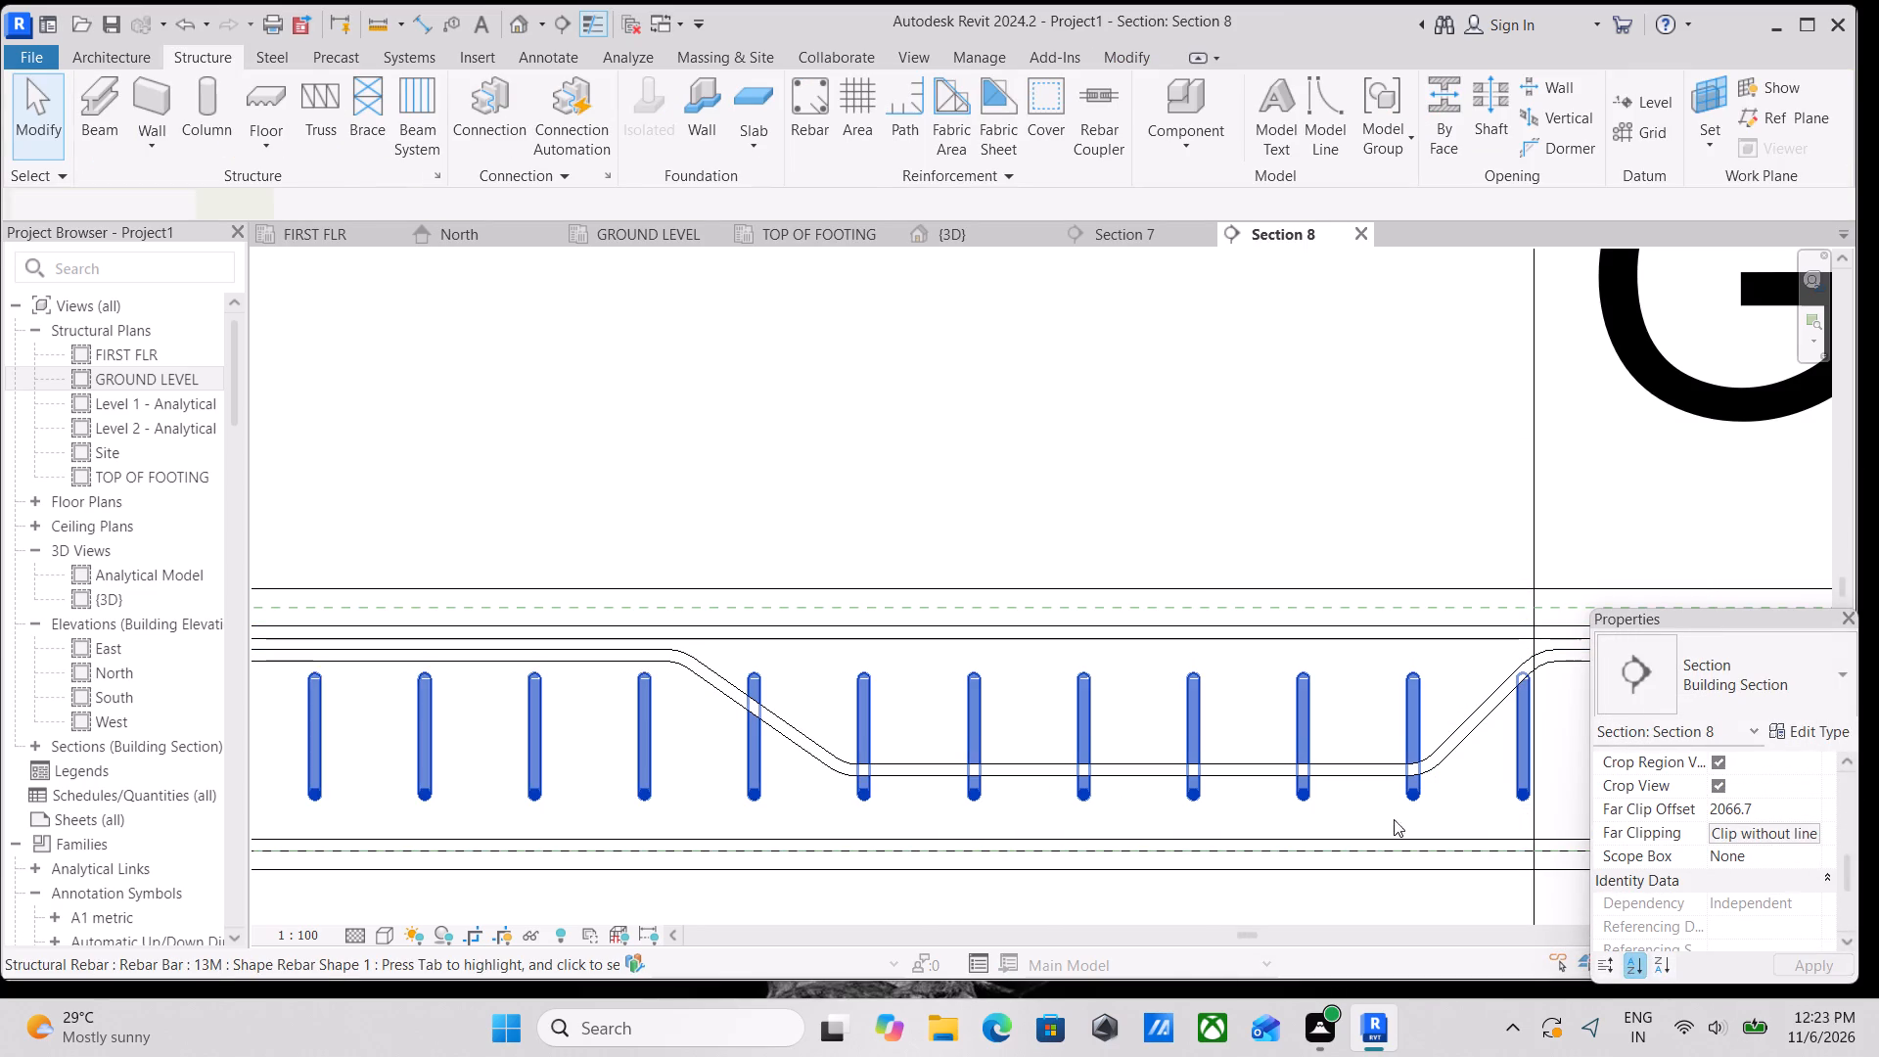
scroll(1849, 741, "down", 2)
left_click(1763, 784)
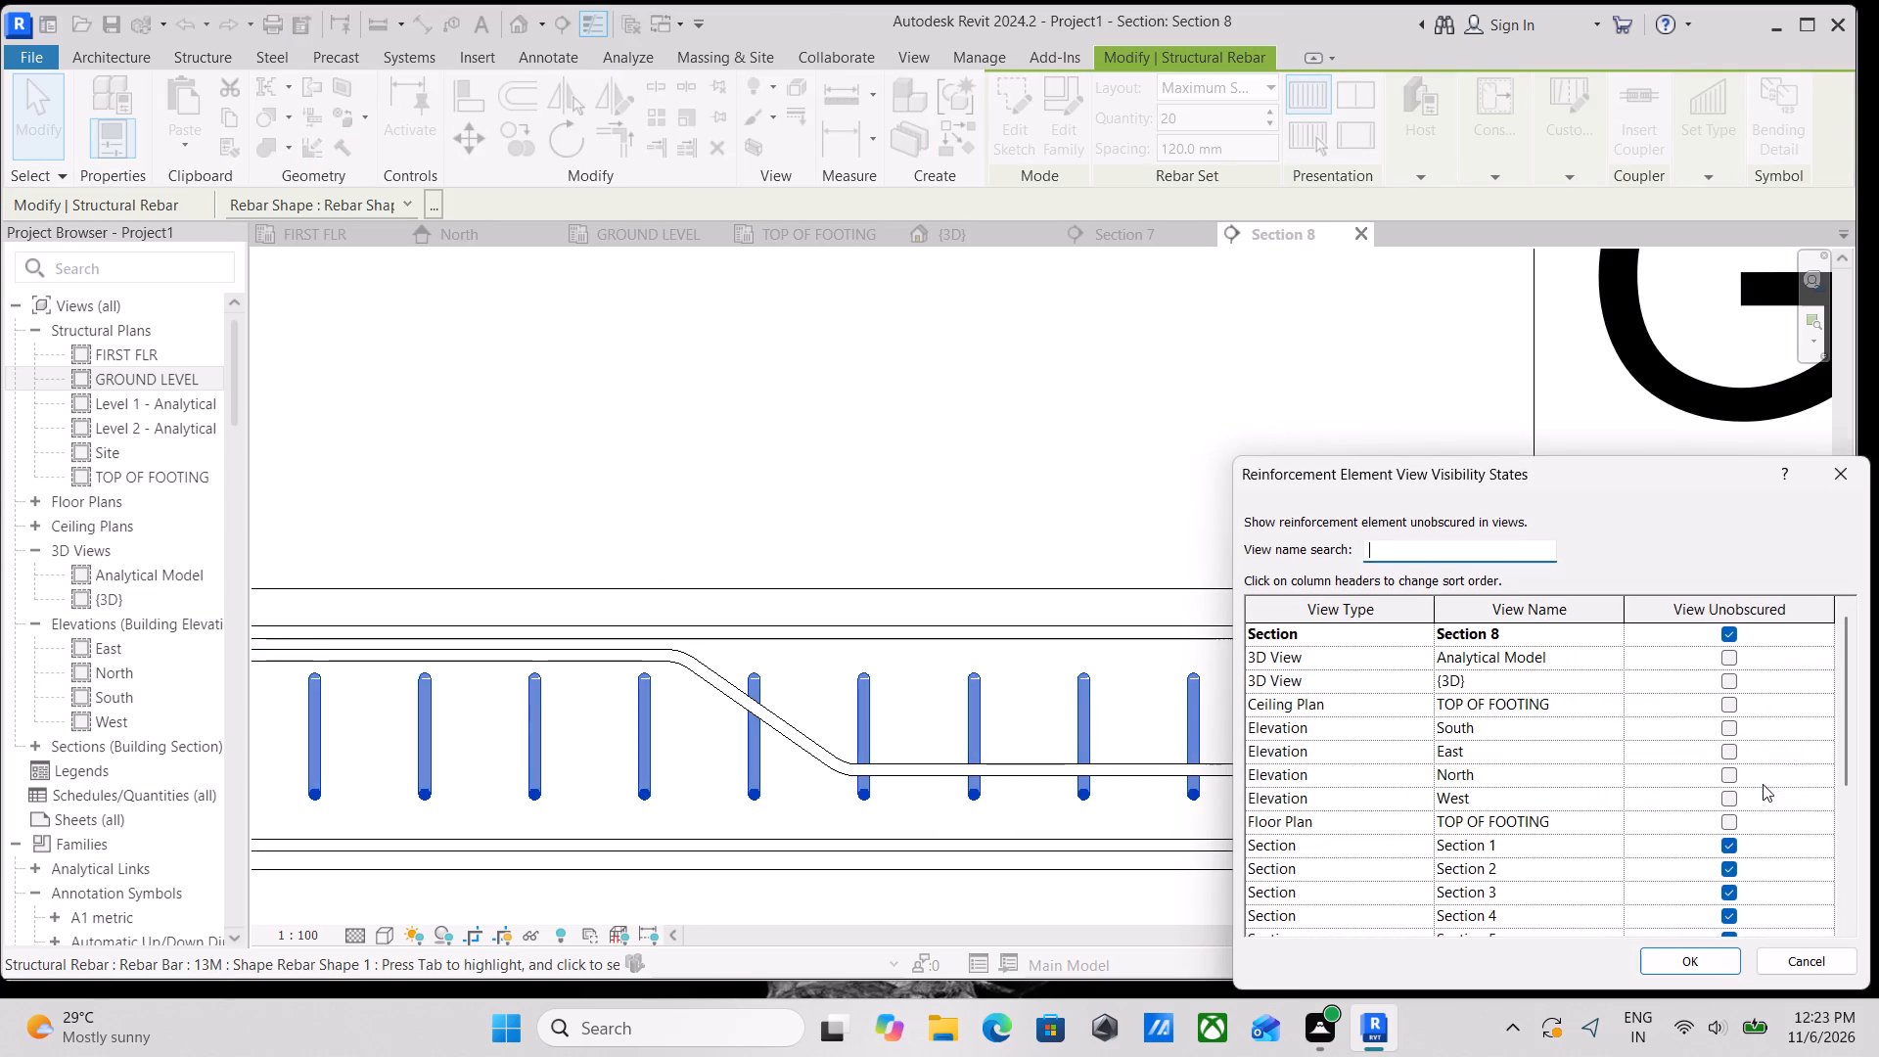
left_click(1734, 683)
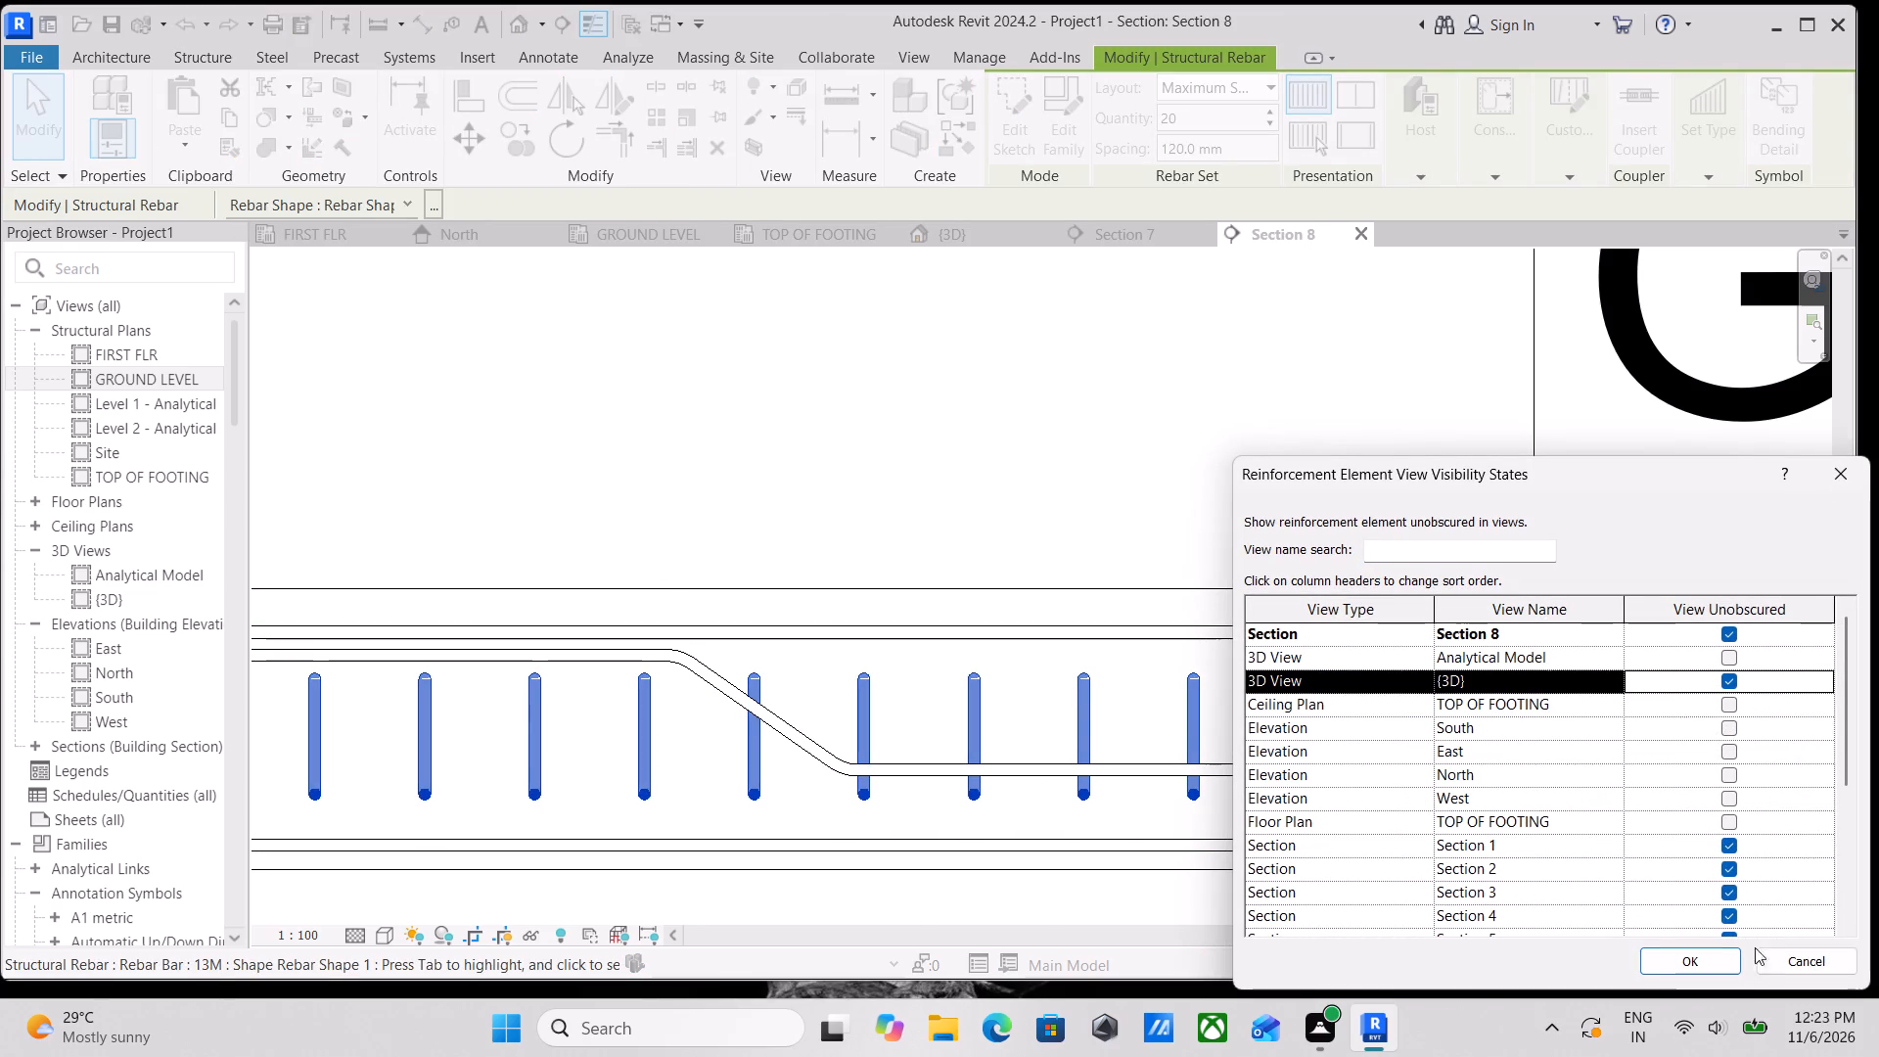
left_click(1713, 968)
scroll(964, 784, "up", 2)
key("Escape")
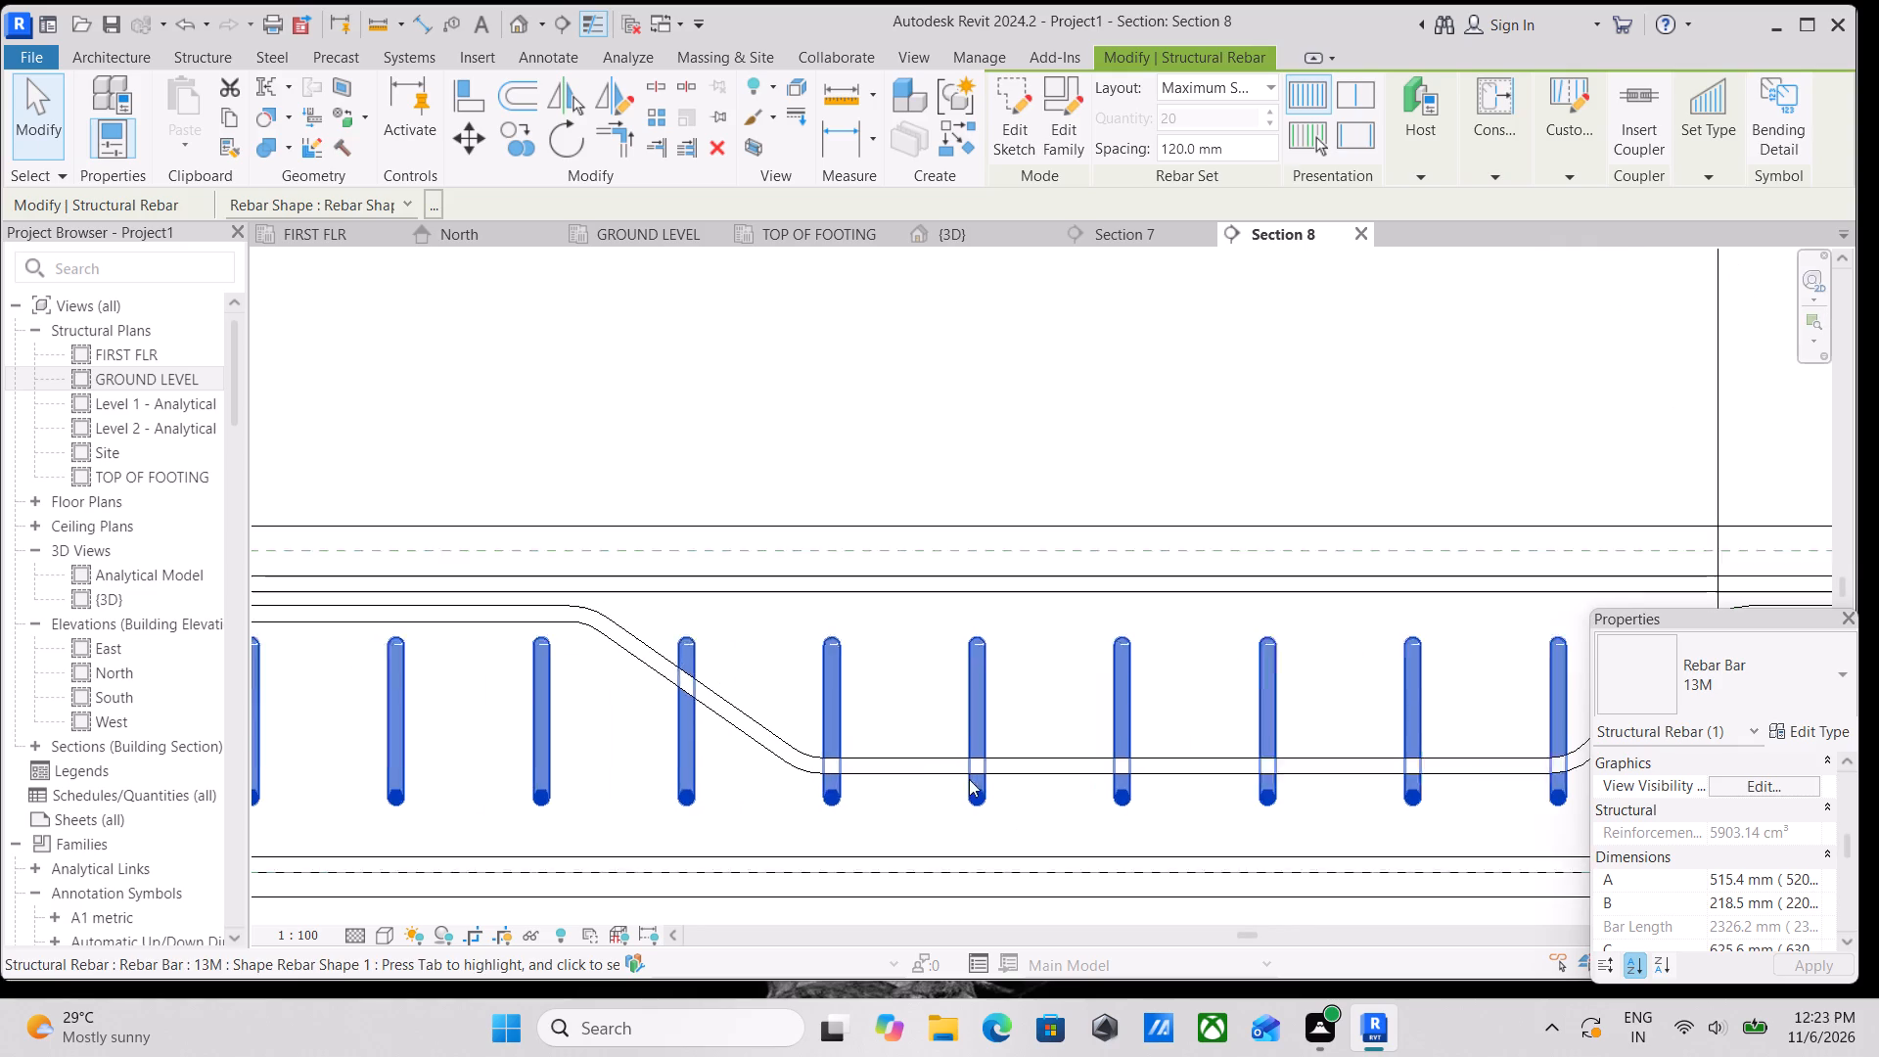
Set the cranked bar set seen in elevation to show unobscured in the {3D} view and recheck its visibility states.
left_click(919, 764)
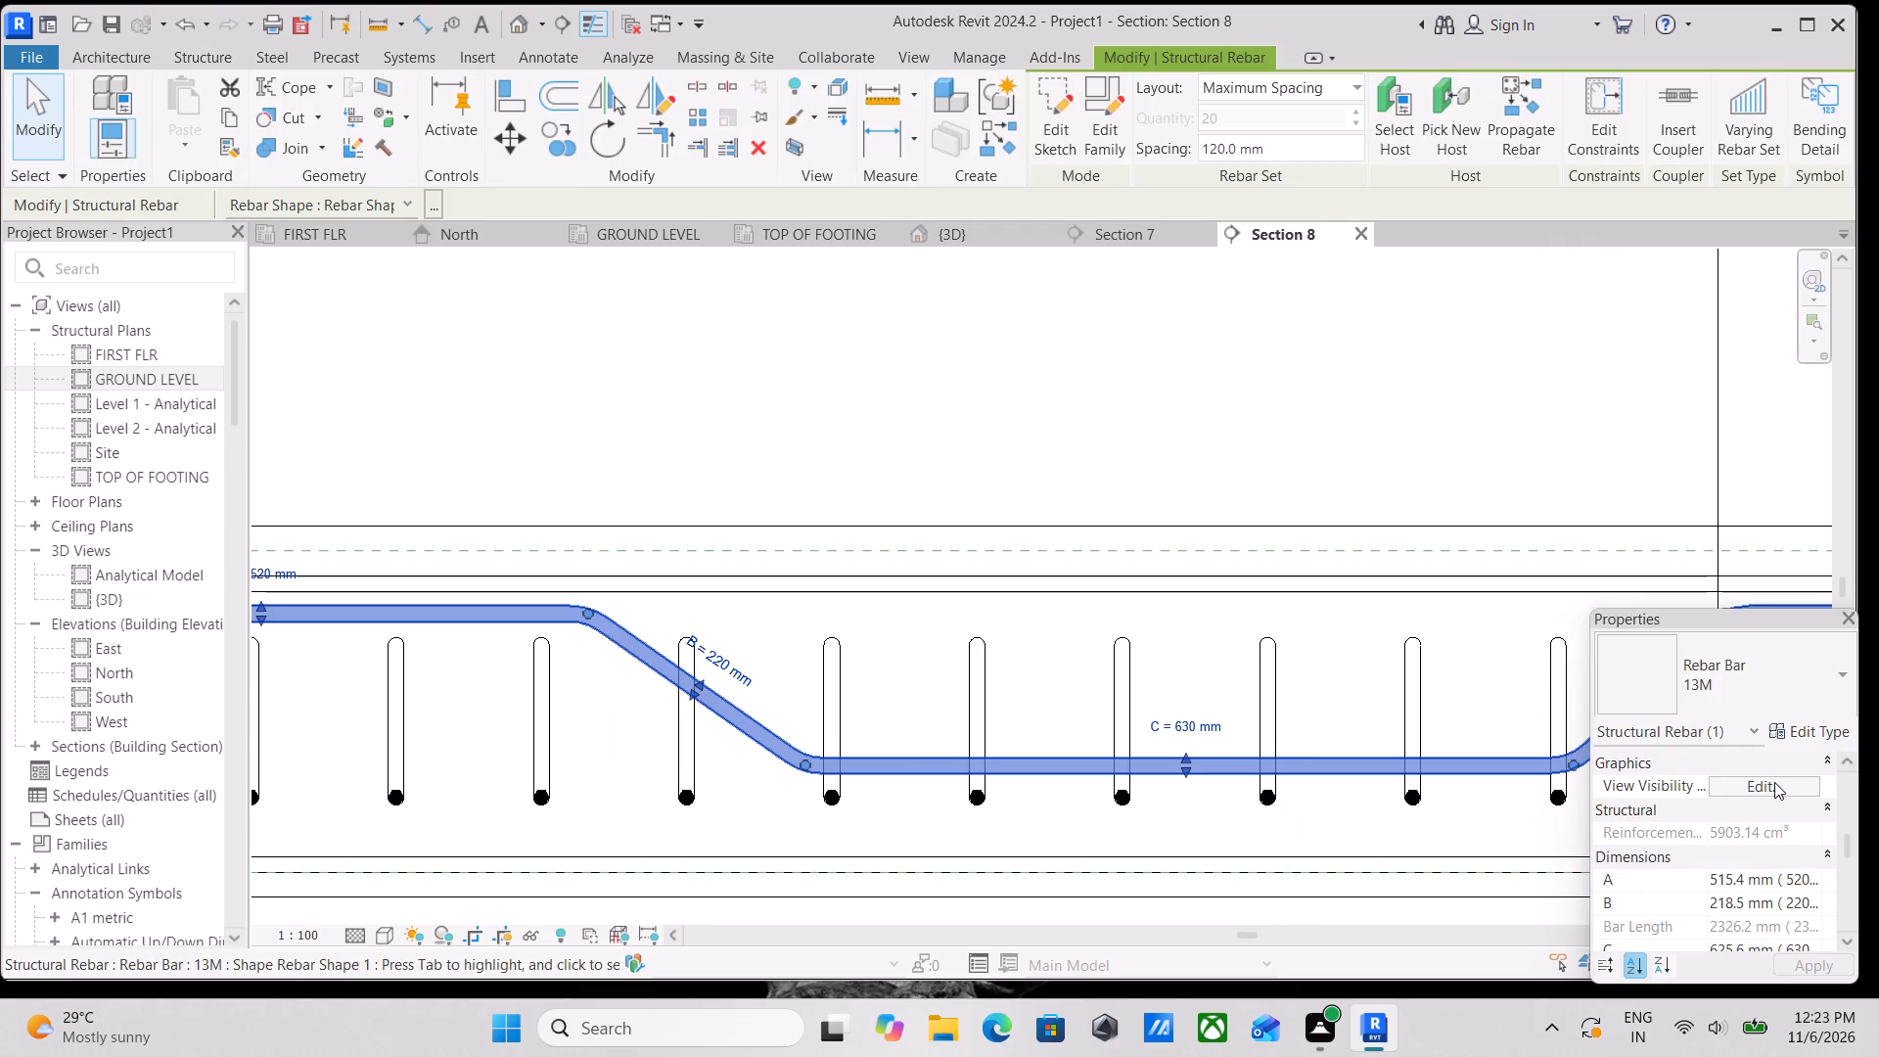
scroll(1774, 782, "down", 2)
scroll(1774, 782, "up", 2)
left_click(1774, 782)
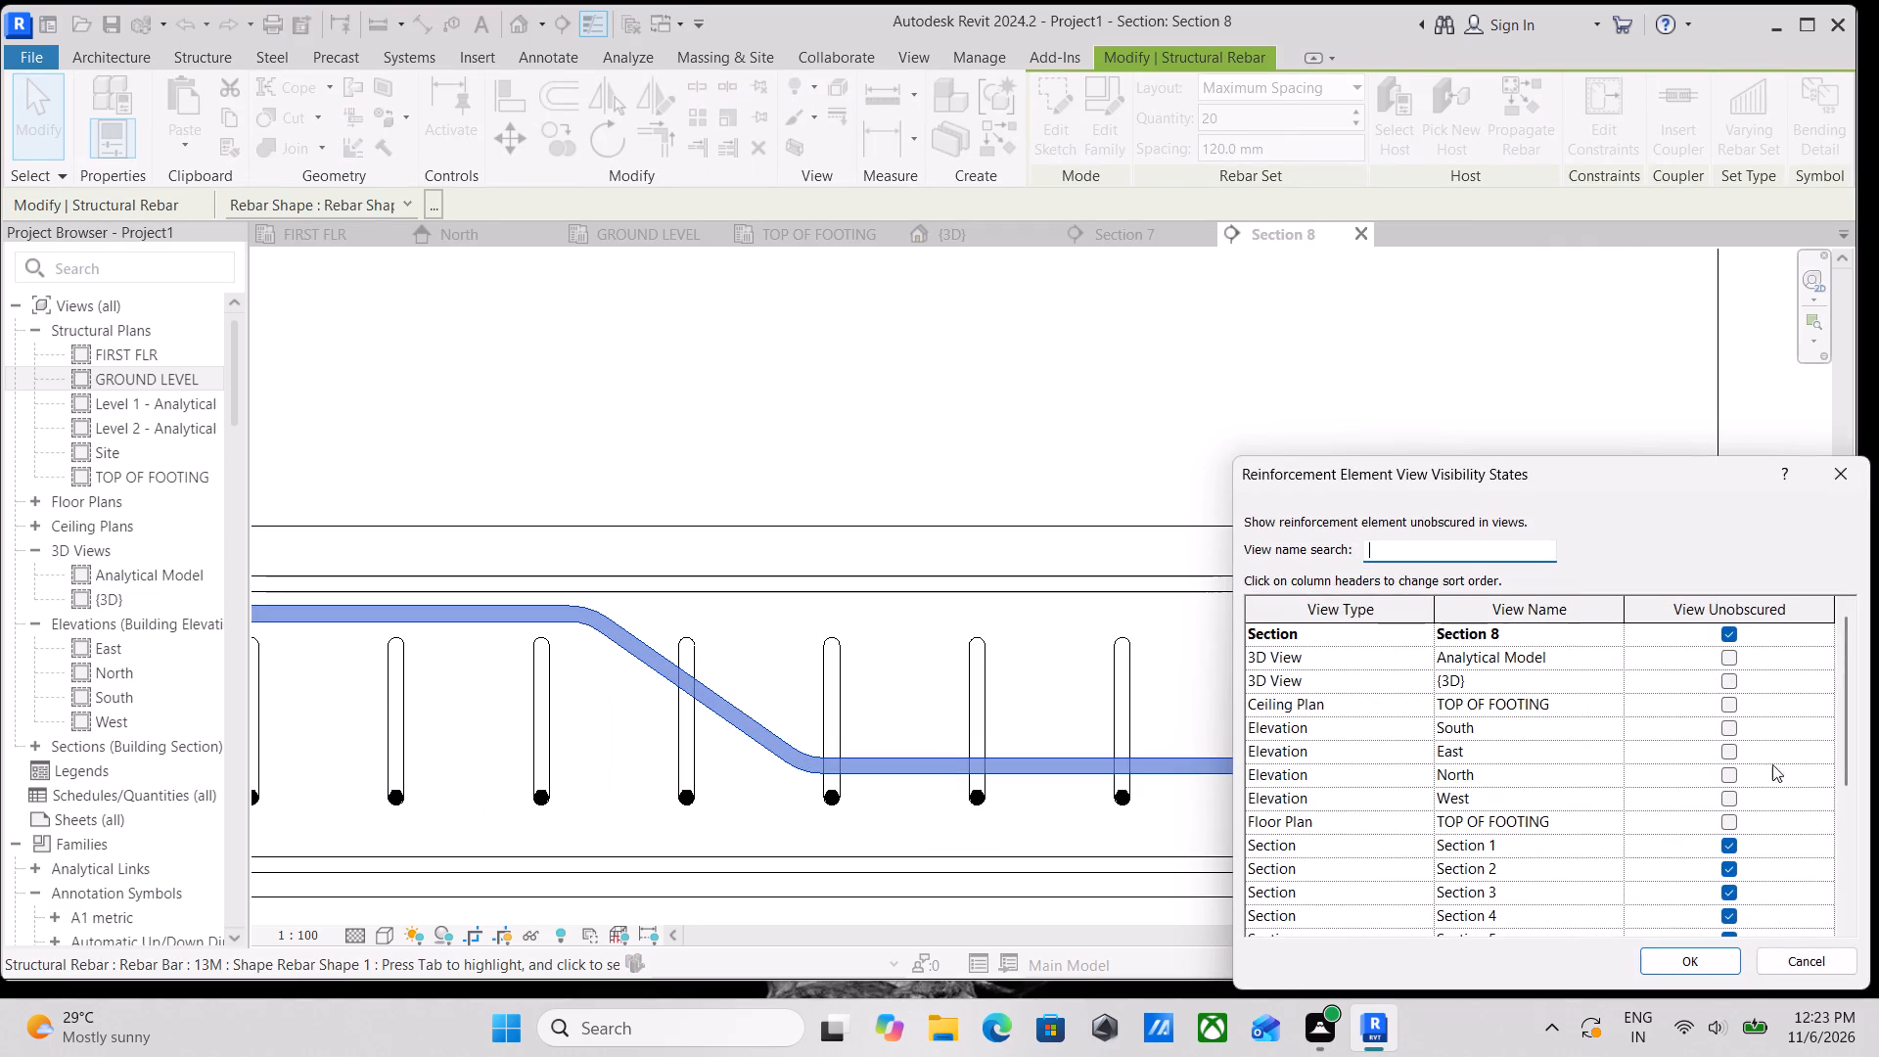
left_click(1732, 685)
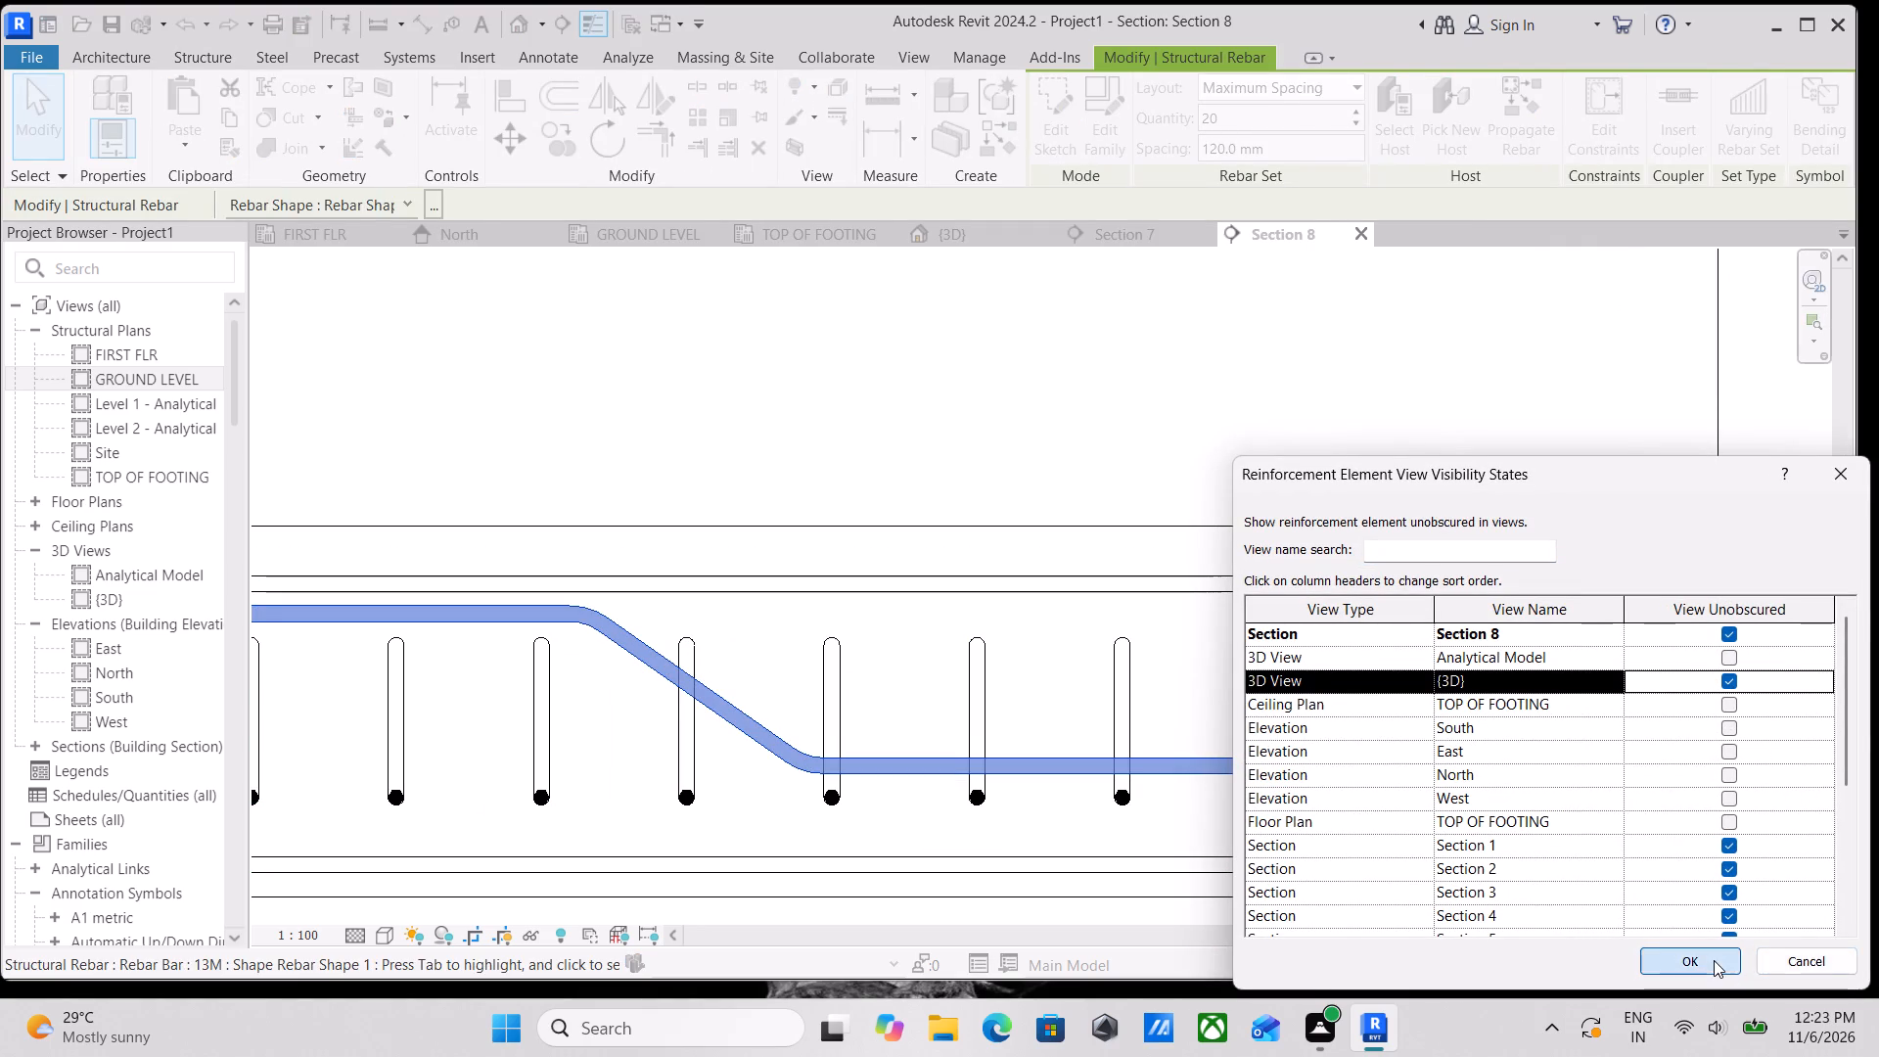
left_click(1714, 960)
scroll(1204, 698, "down", 2)
middle_click_drag(1204, 698, 944, 686)
key("Escape")
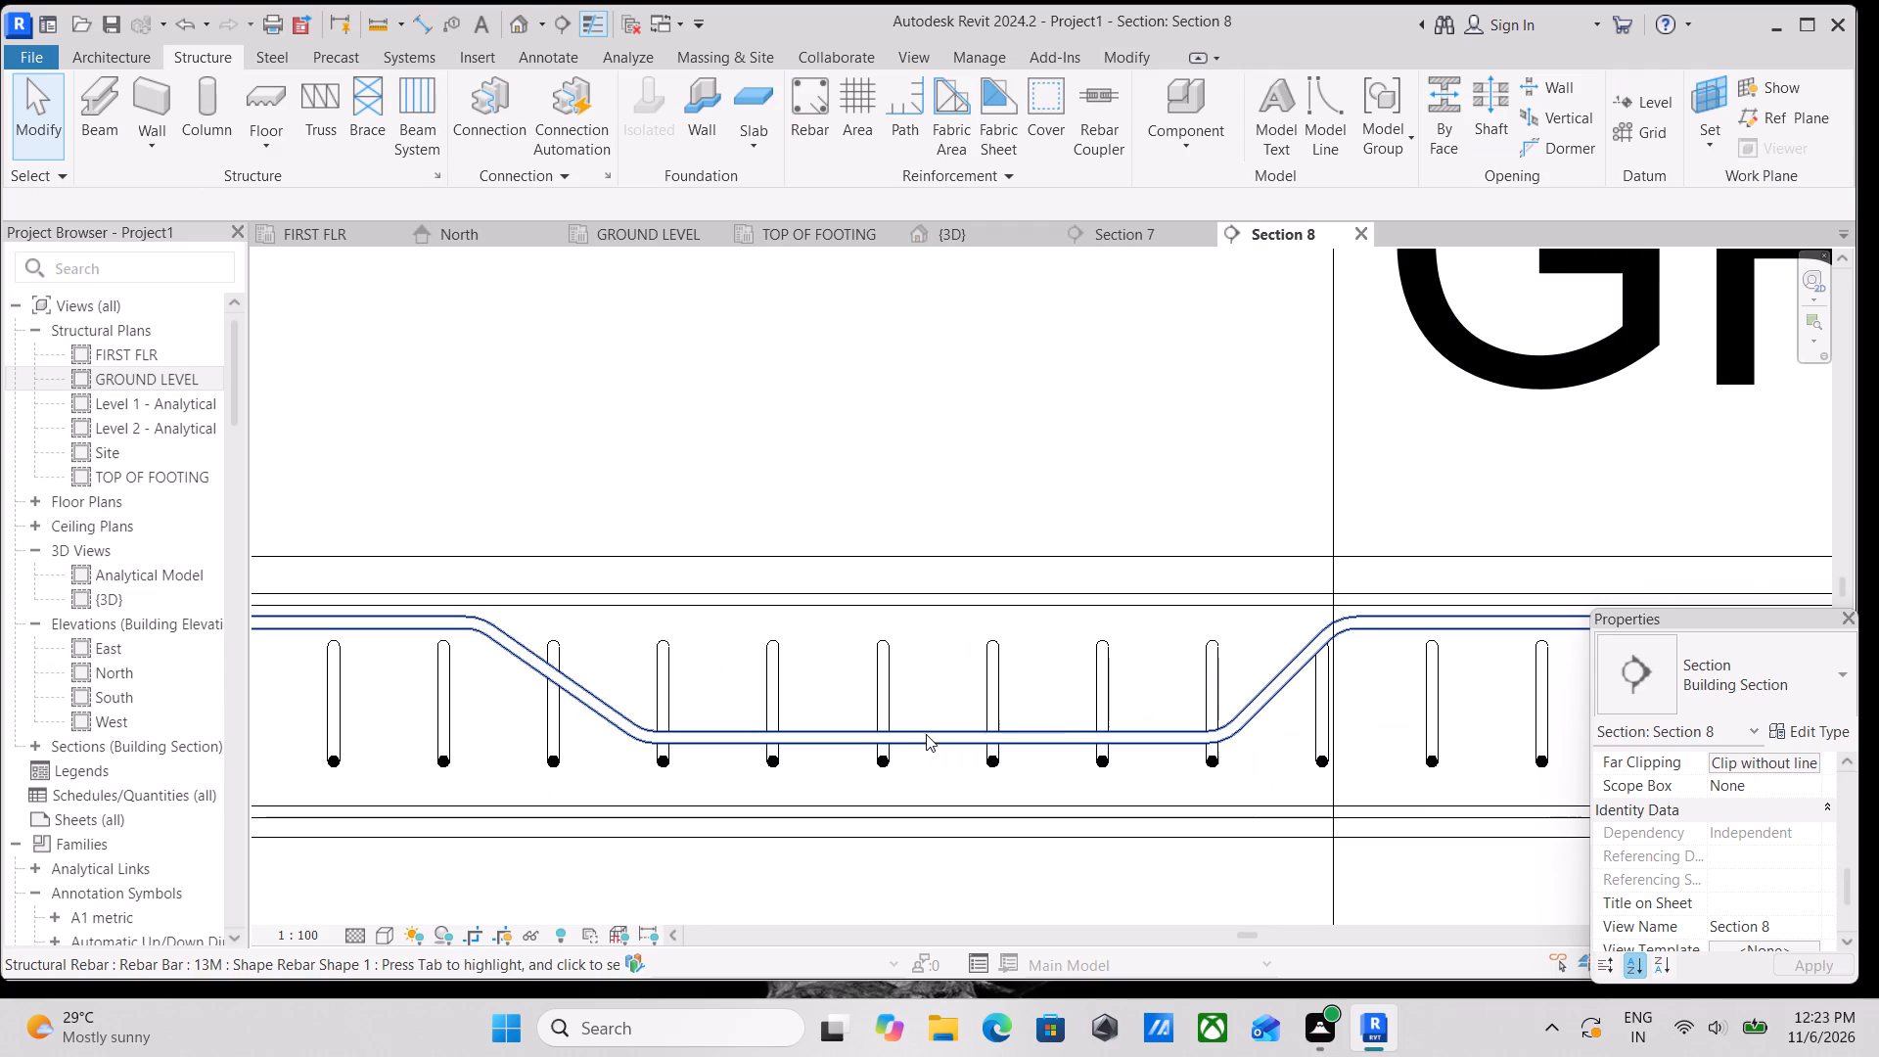
left_click(926, 734)
left_click(1763, 784)
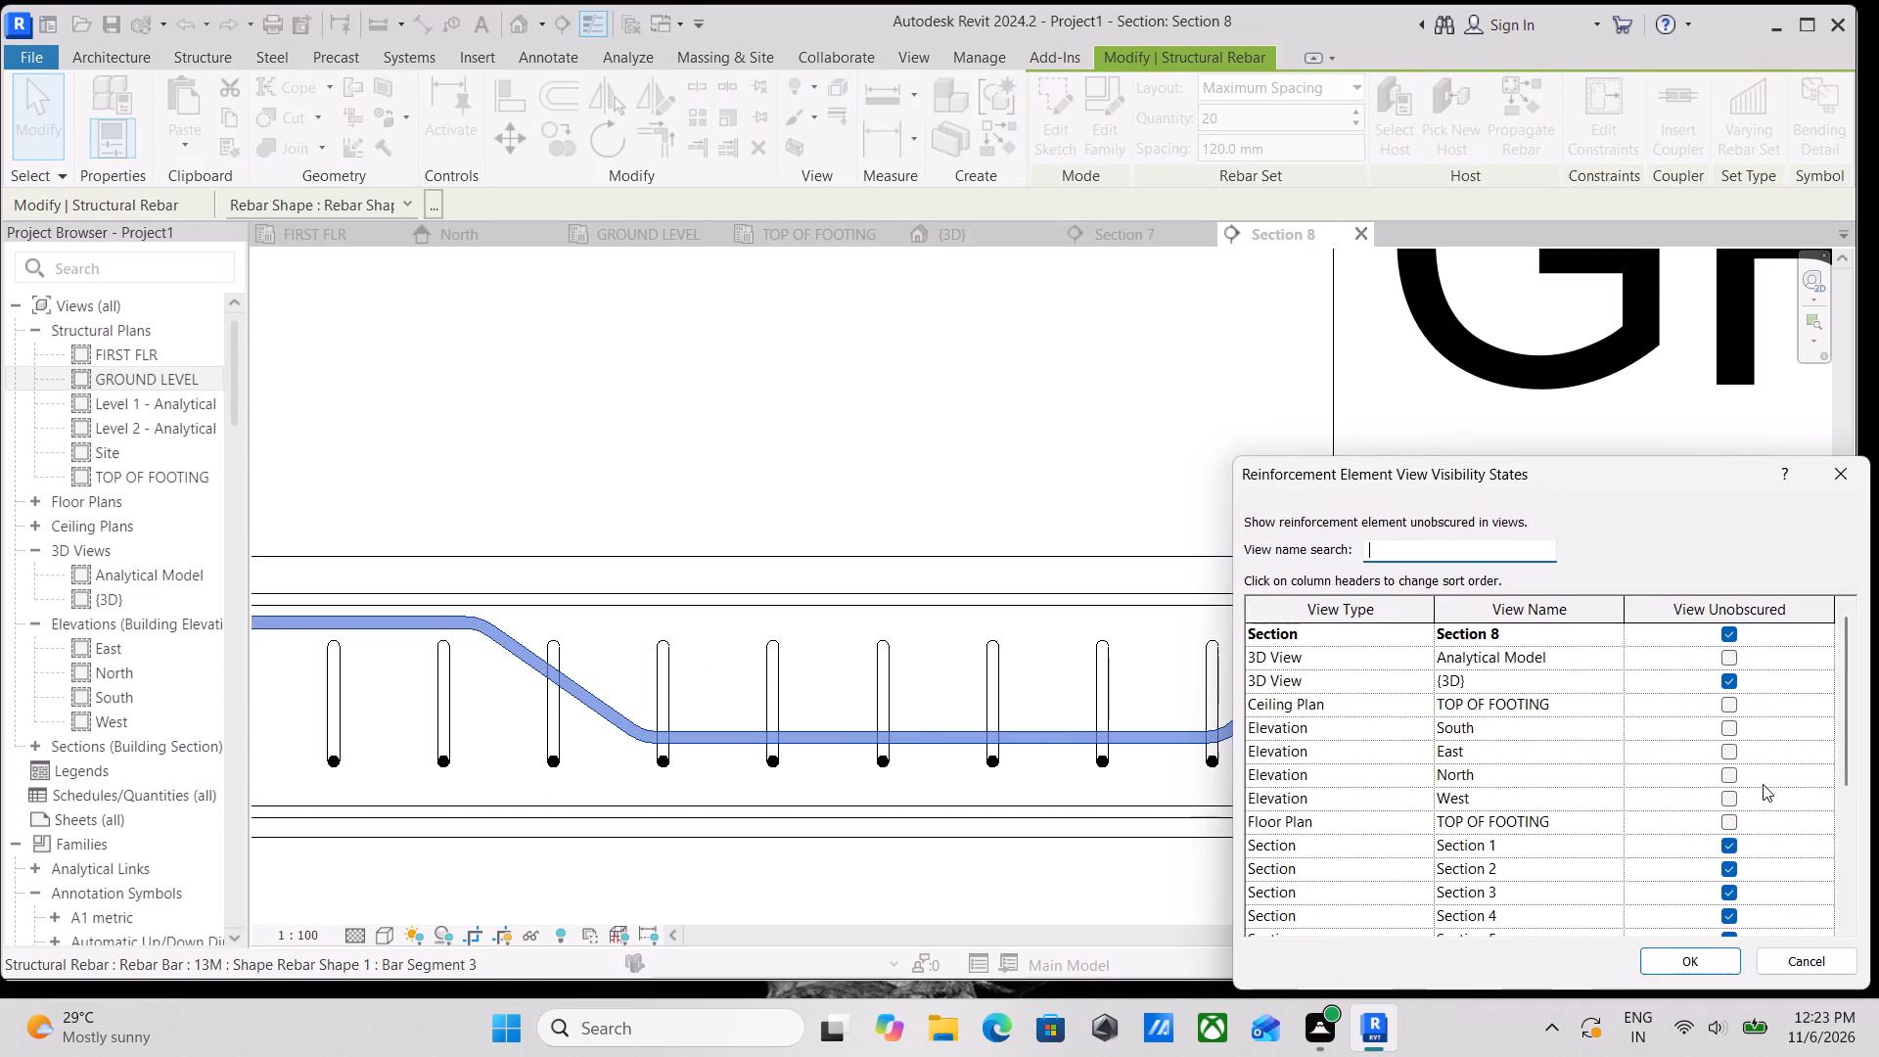
left_click(1678, 965)
key("Escape")
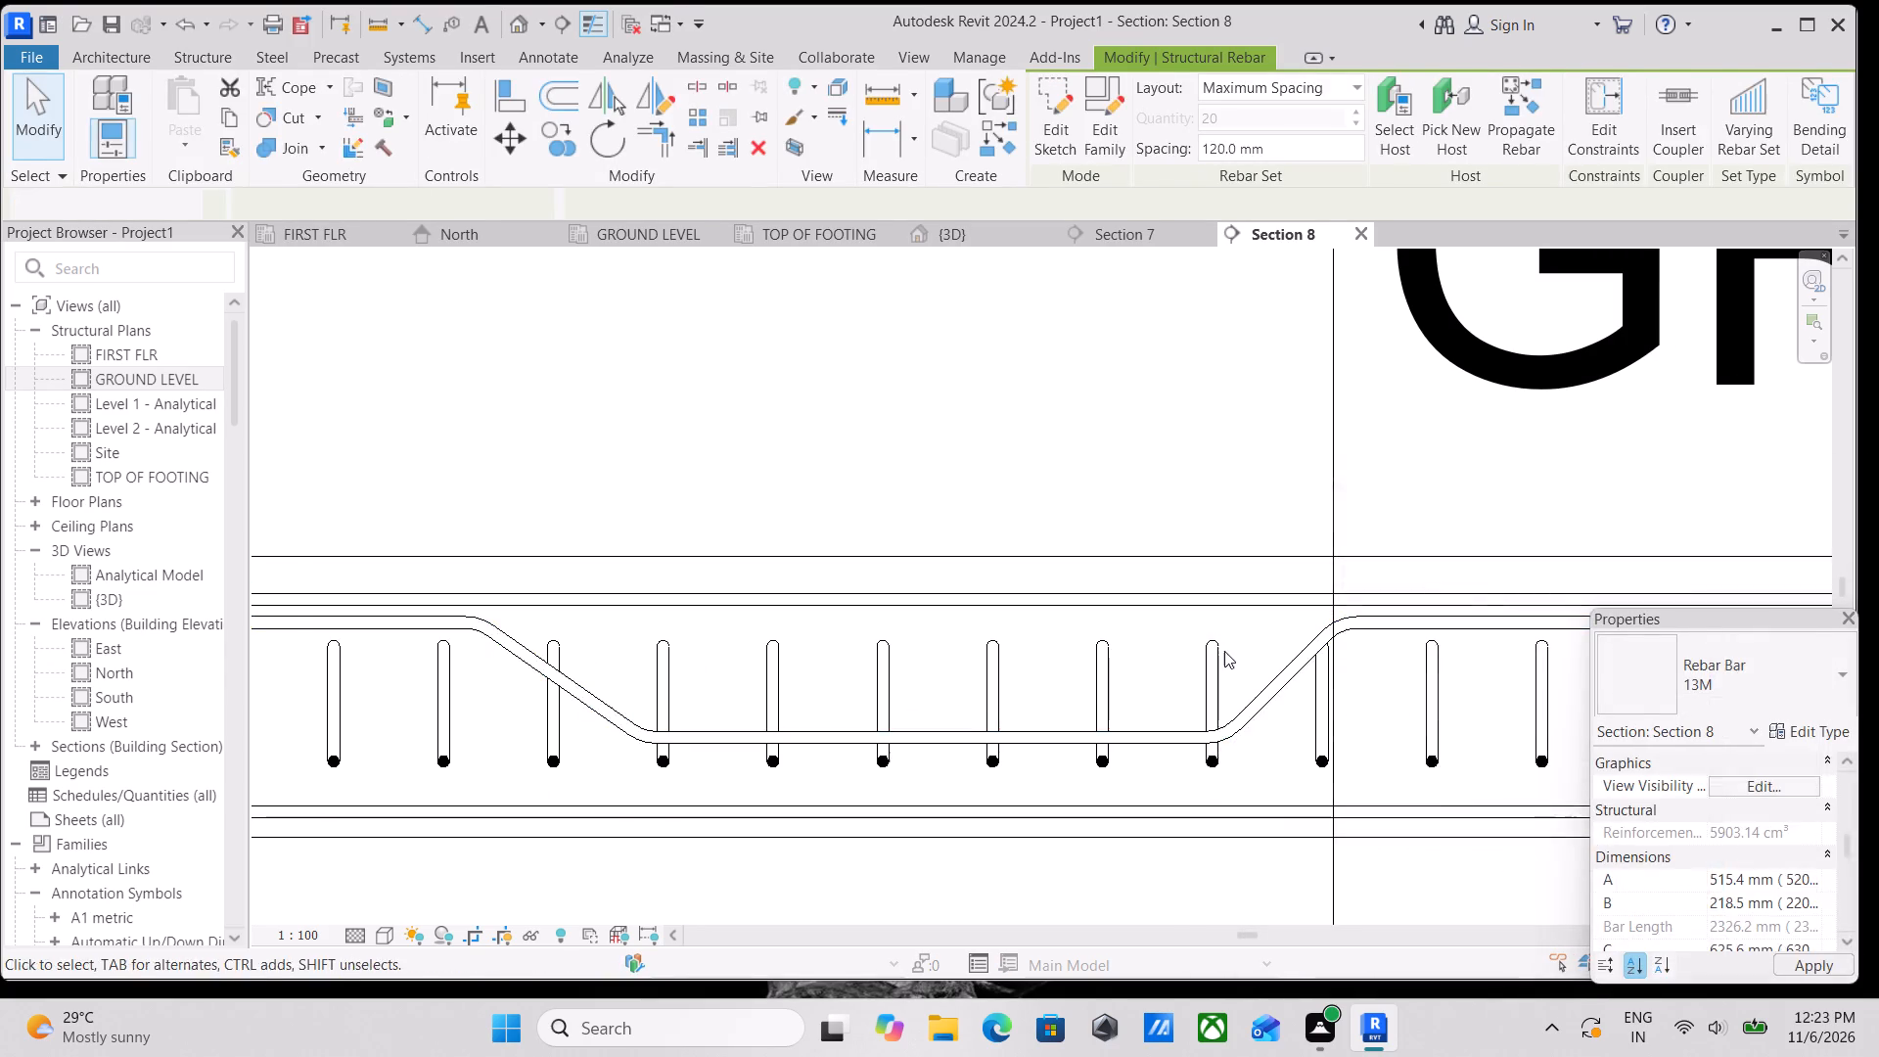
Create a similar straight M_00 bar set from the bottom one, placed near mid-depth of the slab.
scroll(1224, 651, "down", 3)
middle_click_drag(1239, 664, 1376, 776)
middle_click_drag(1266, 759, 1439, 626)
middle_click_drag(1313, 724, 1107, 652)
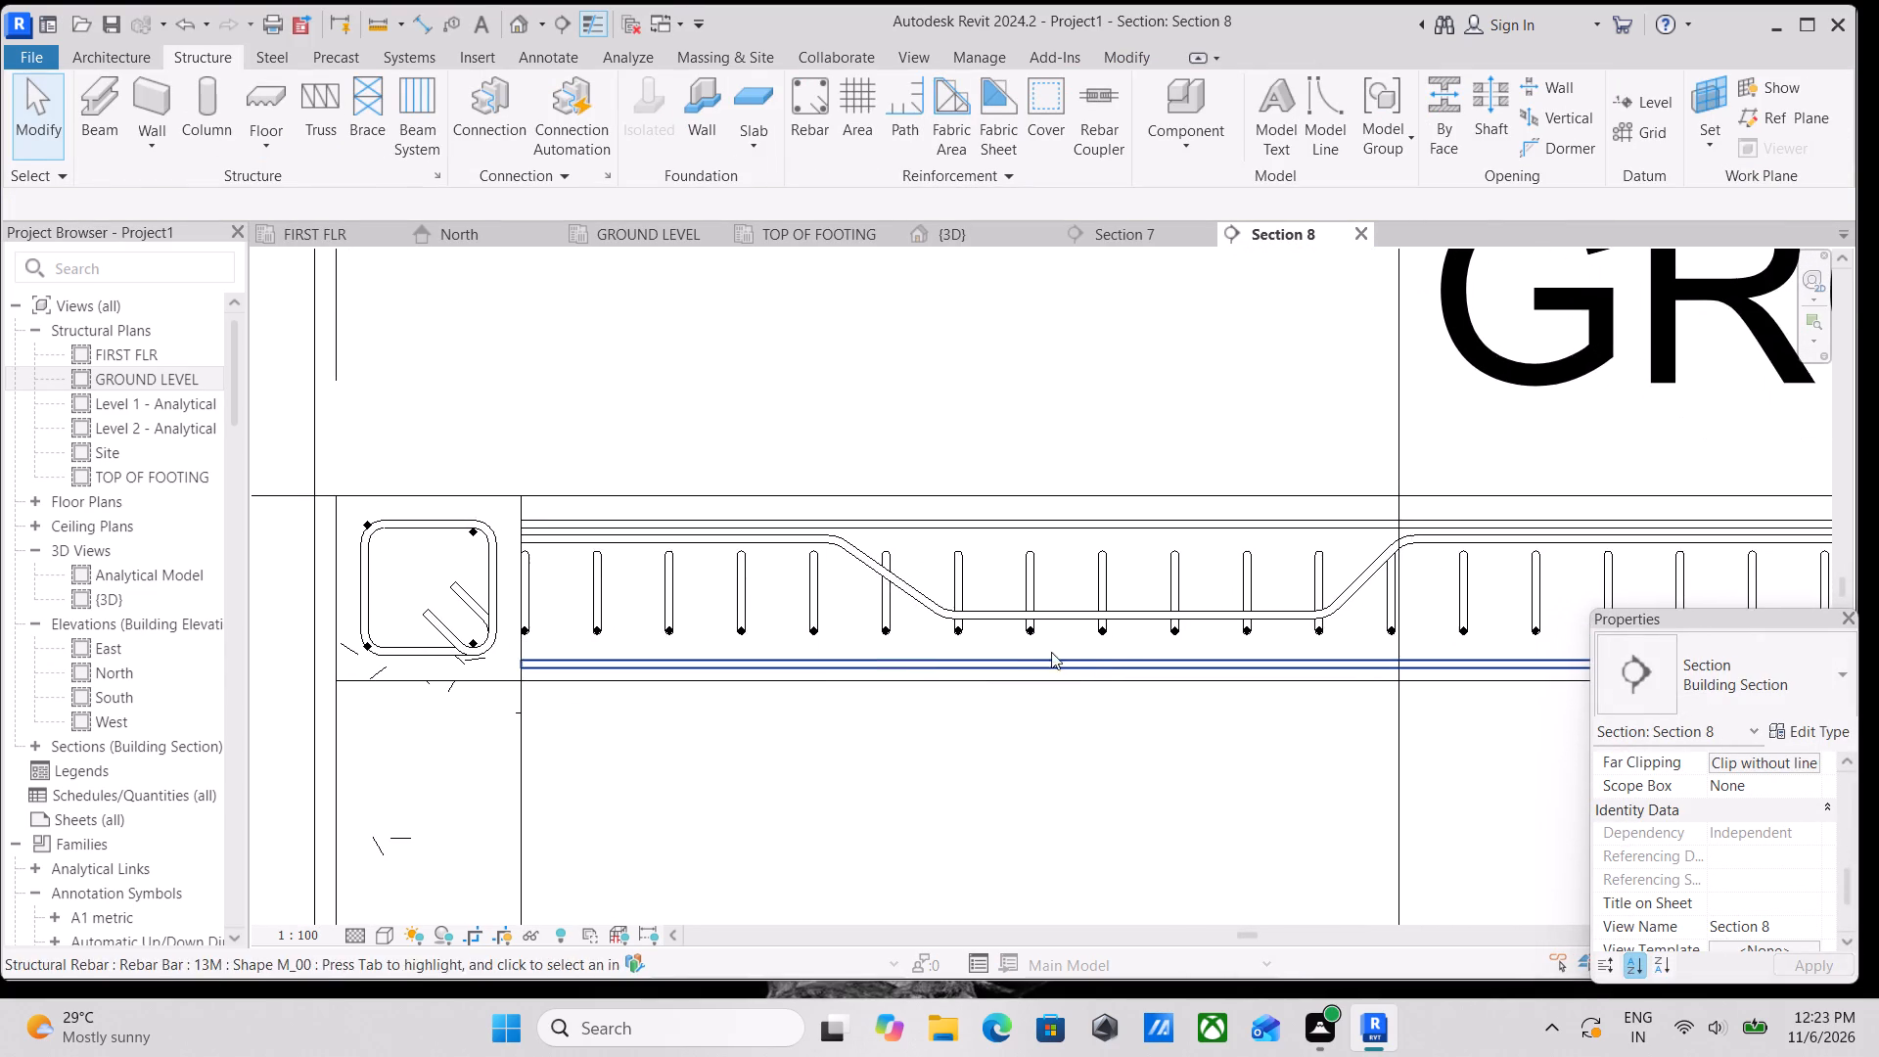
middle_click_drag(893, 652, 1088, 736)
middle_click_drag(1122, 604, 1127, 651)
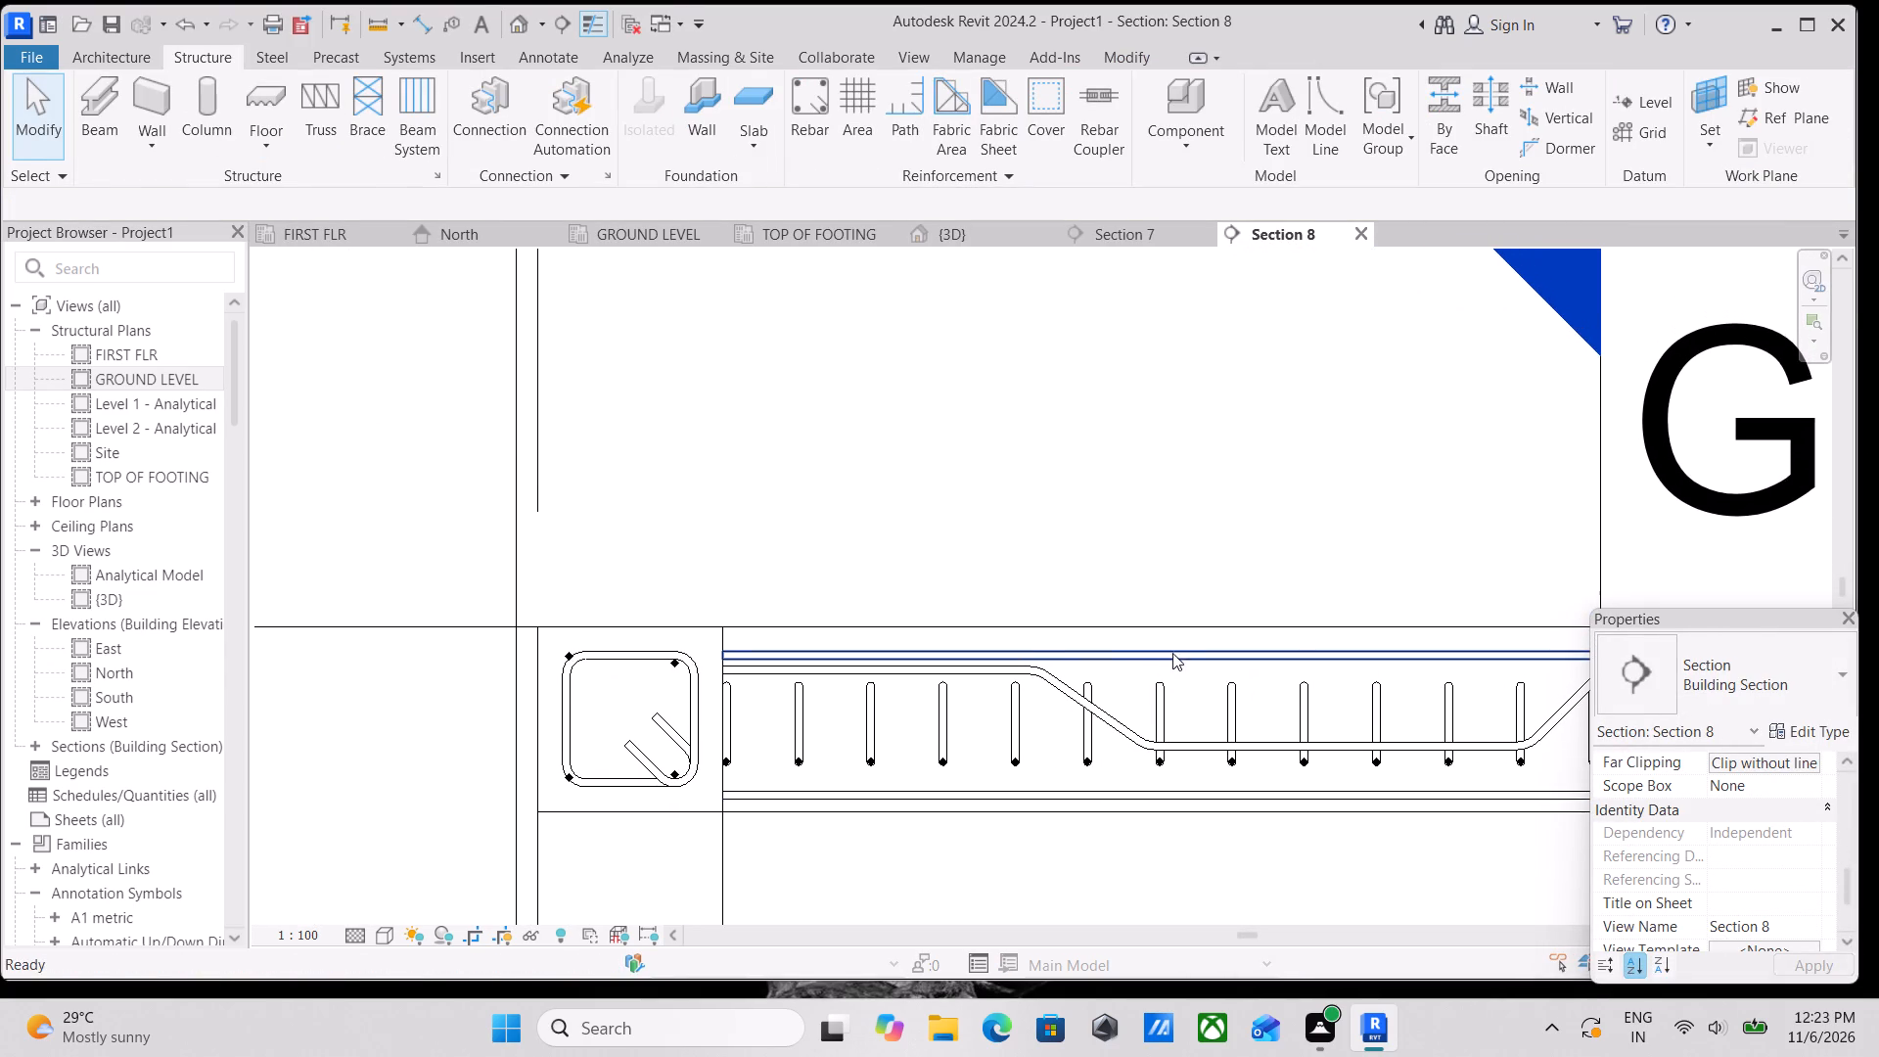
left_click(1175, 795)
key("c")
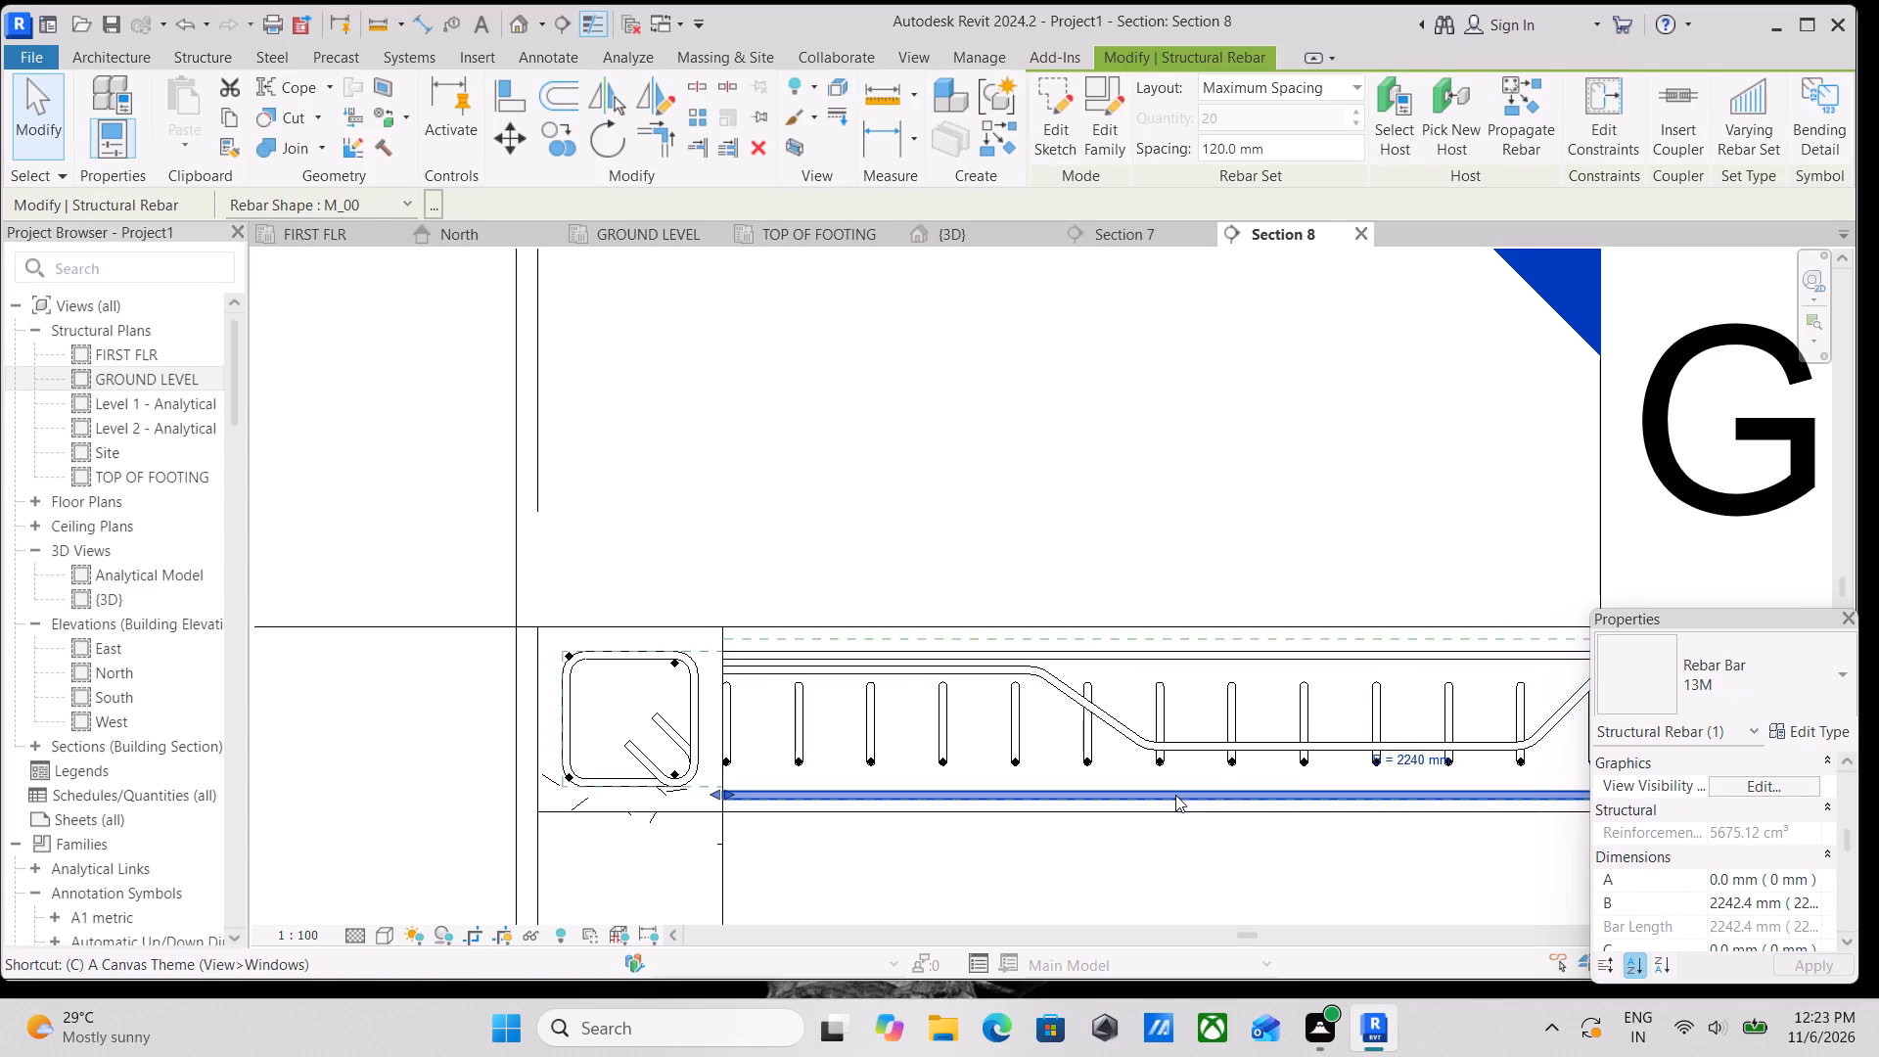
key("s")
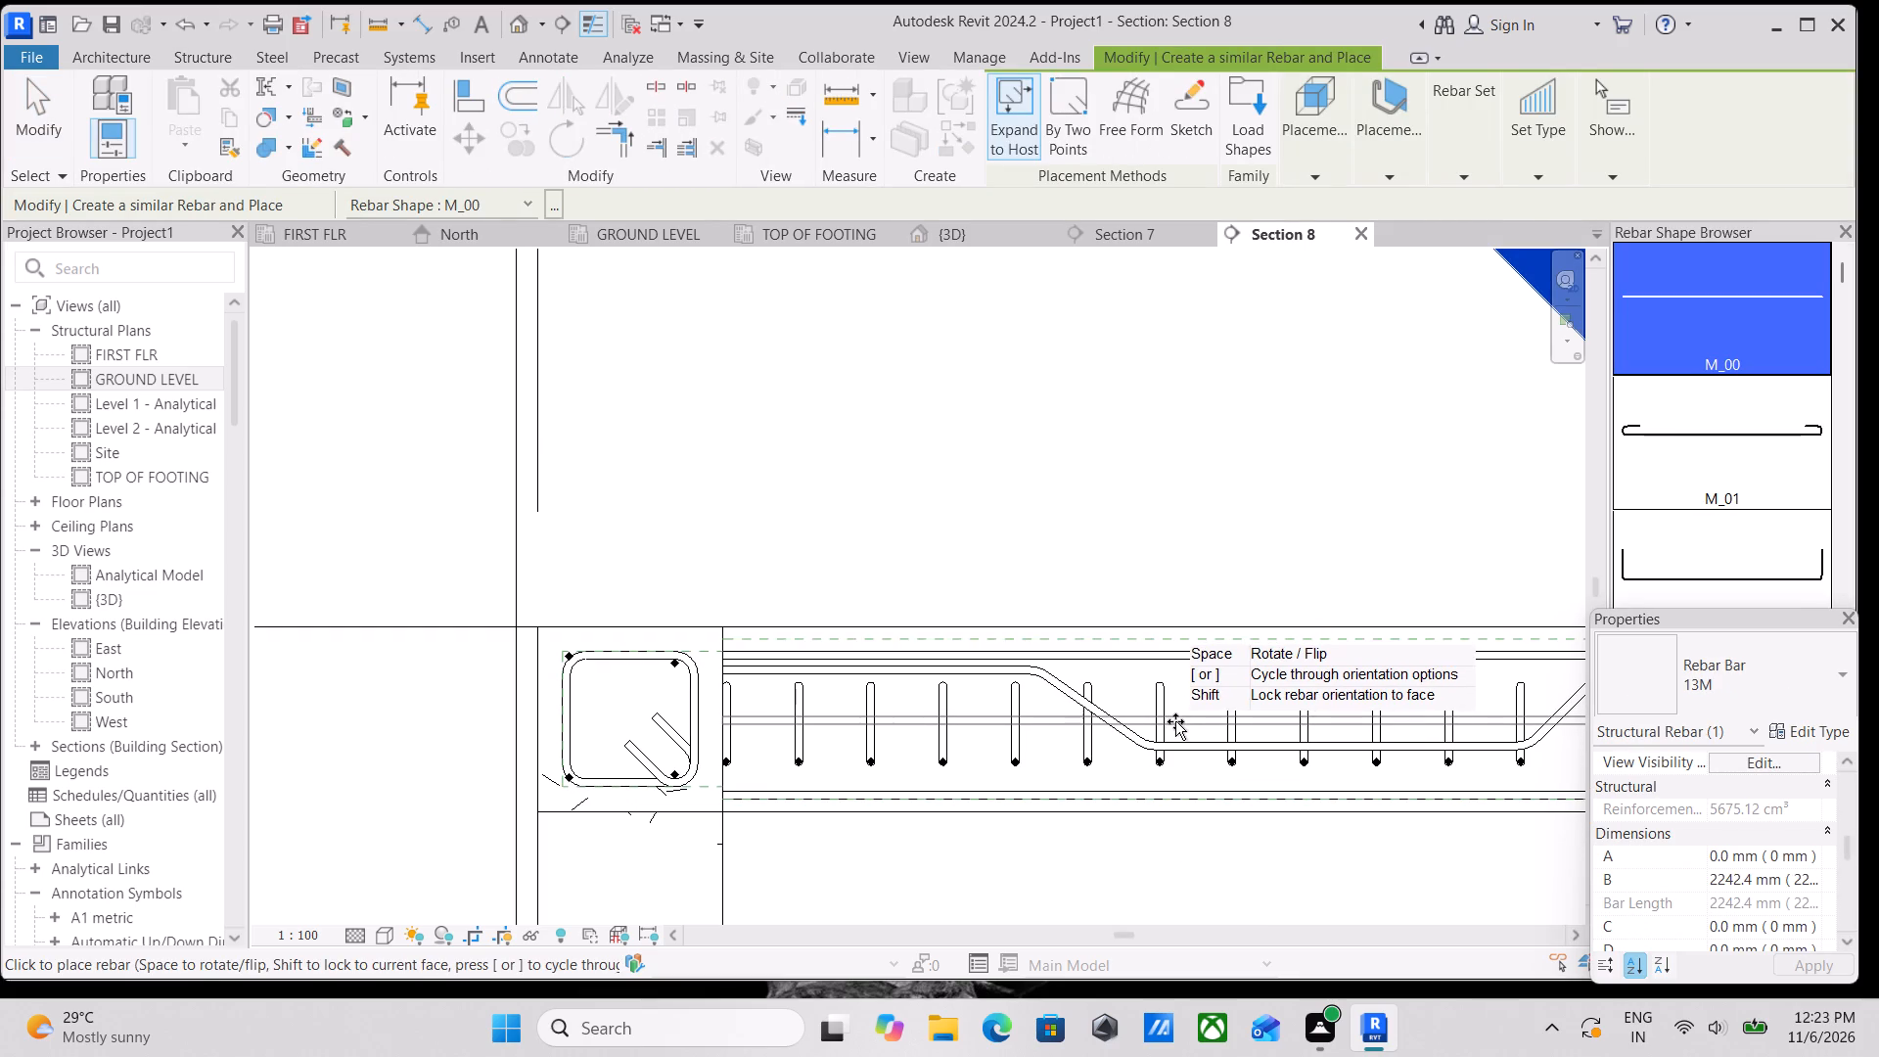
left_click(1181, 722)
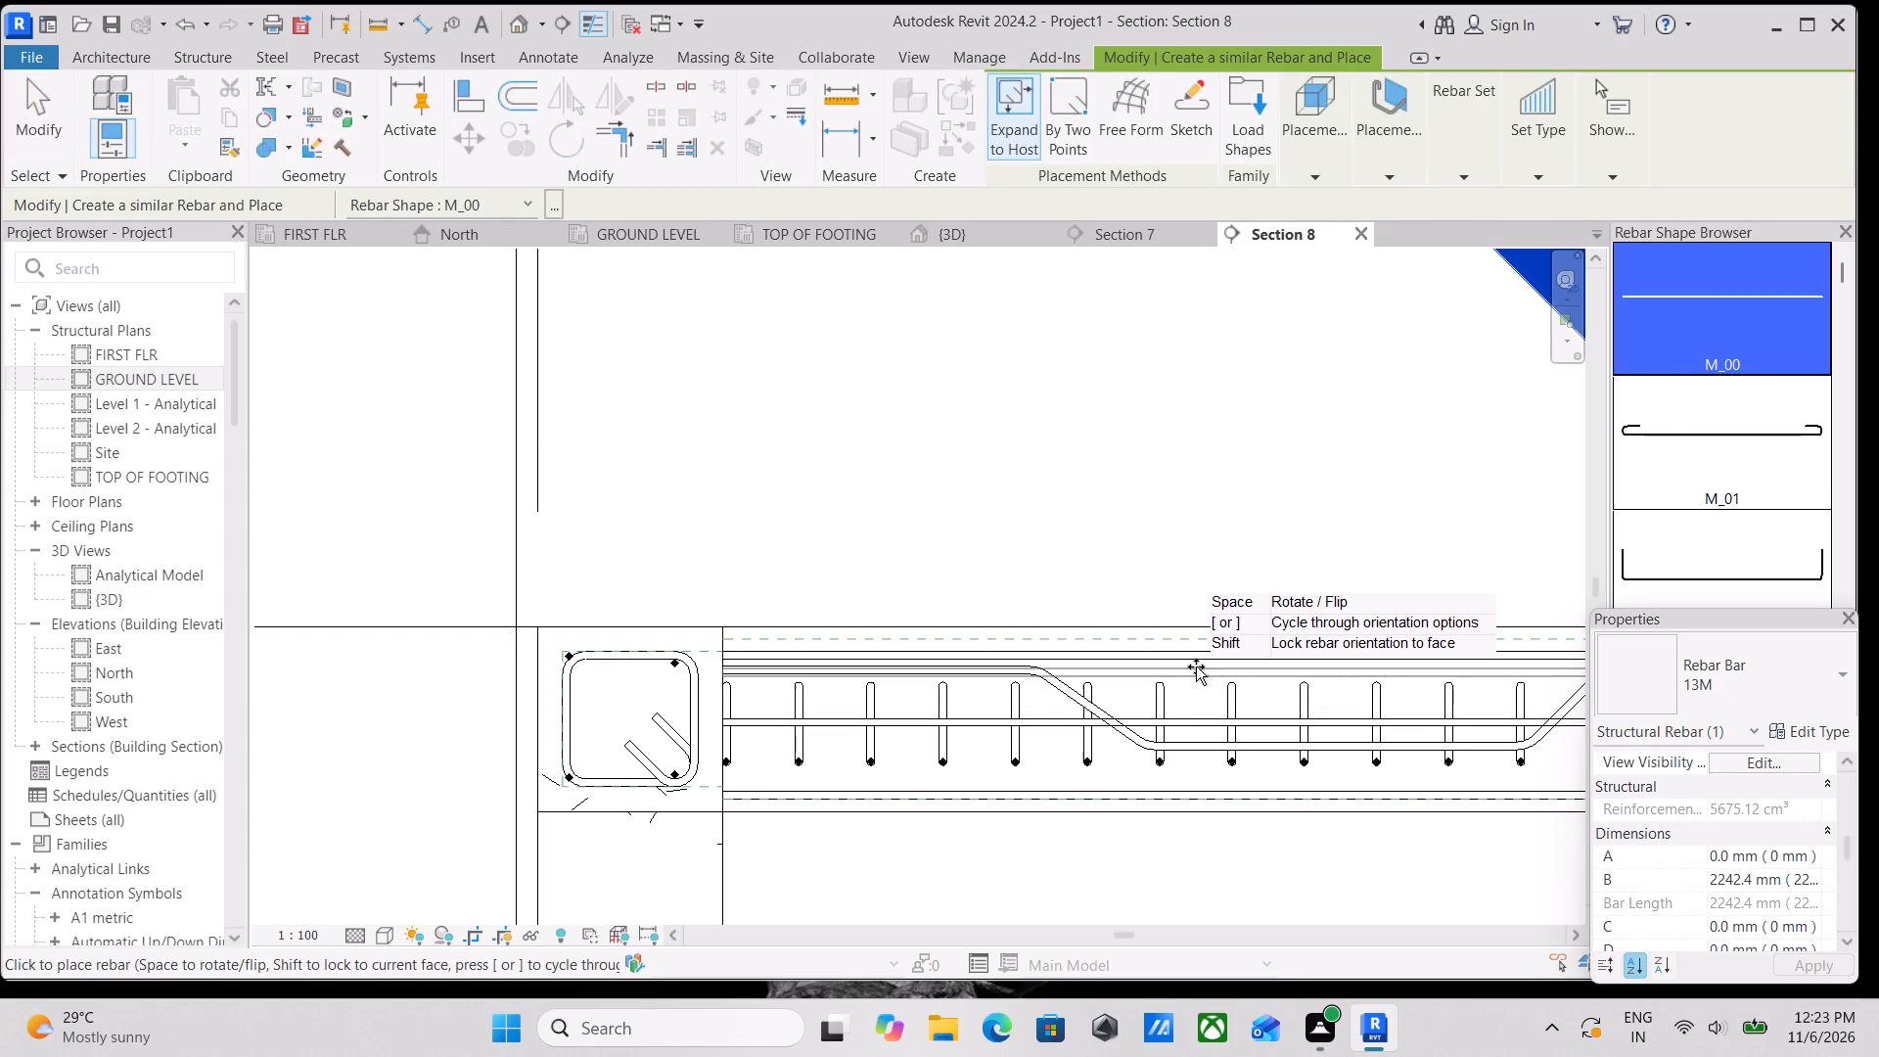
key("Escape")
scroll(1204, 636, "down", 2)
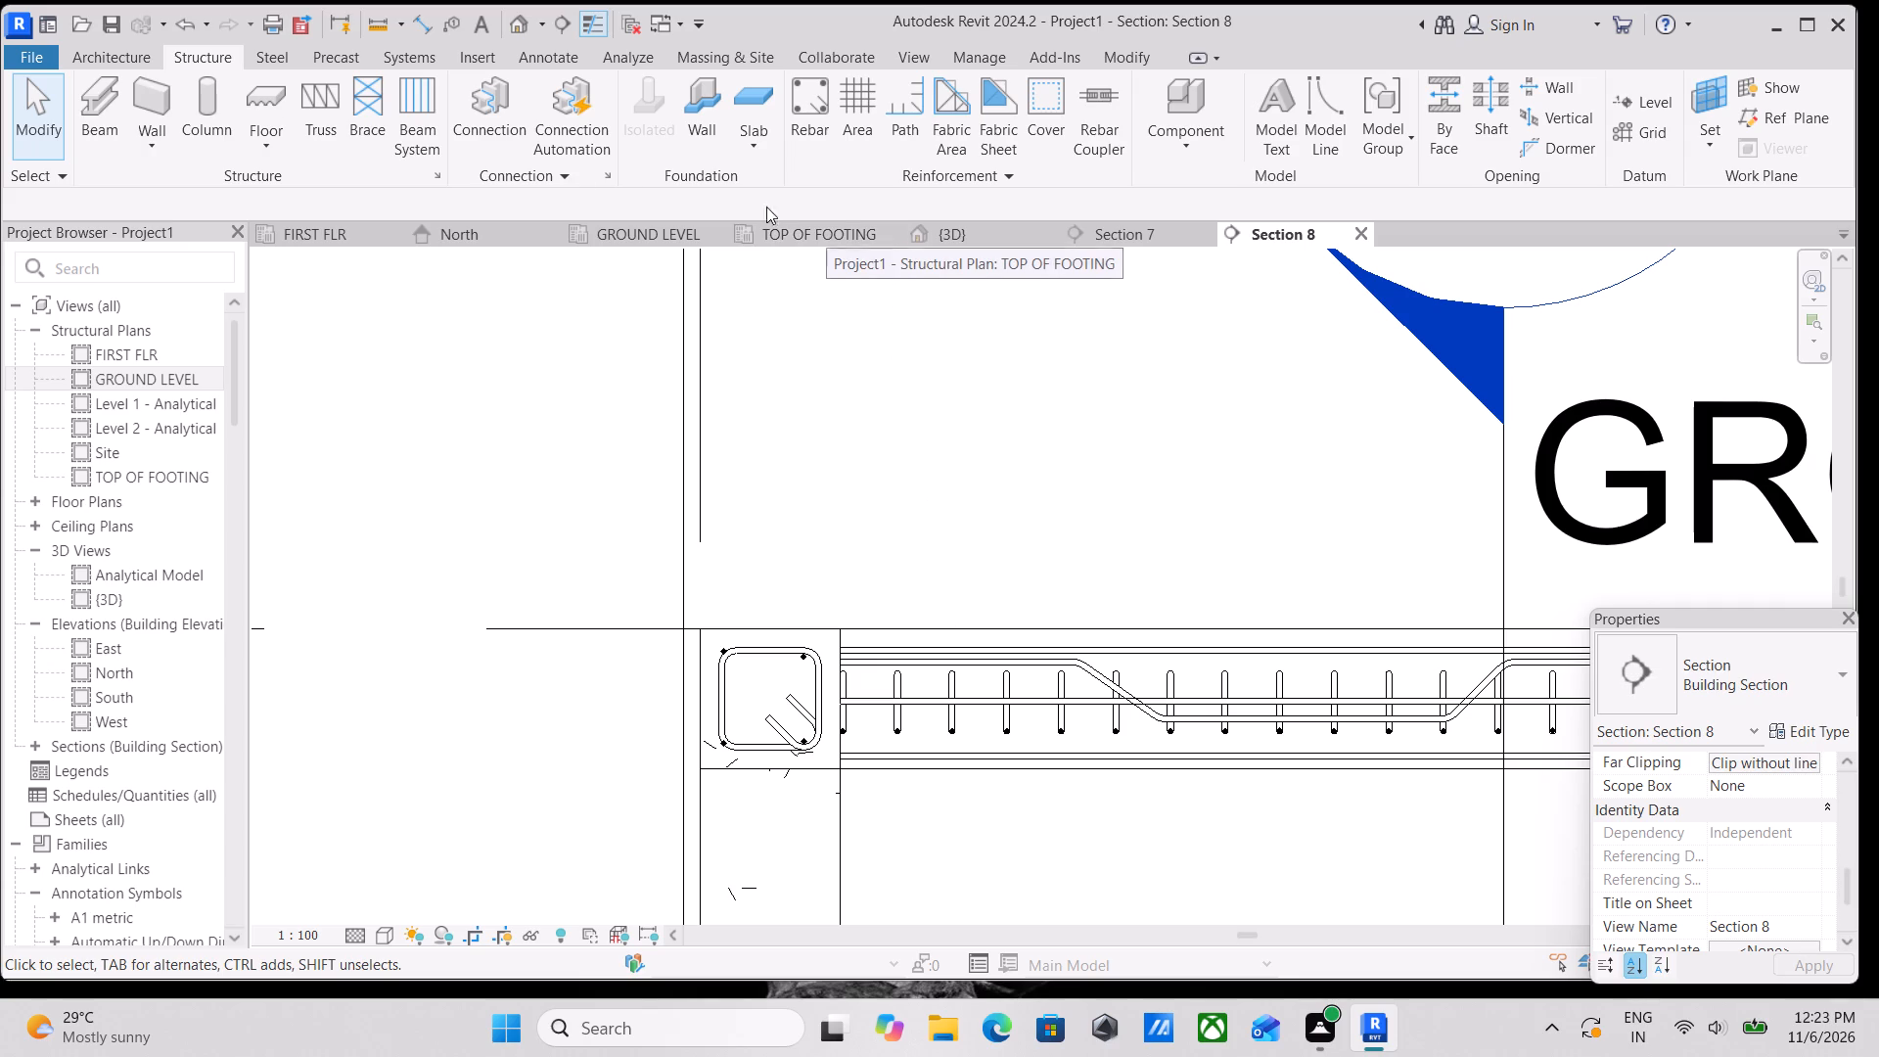
Switch to the {3D} view and examine the bar sets in the reinforced floor panels from several angles.
left_click(927, 226)
middle_click_drag(927, 408, 992, 344)
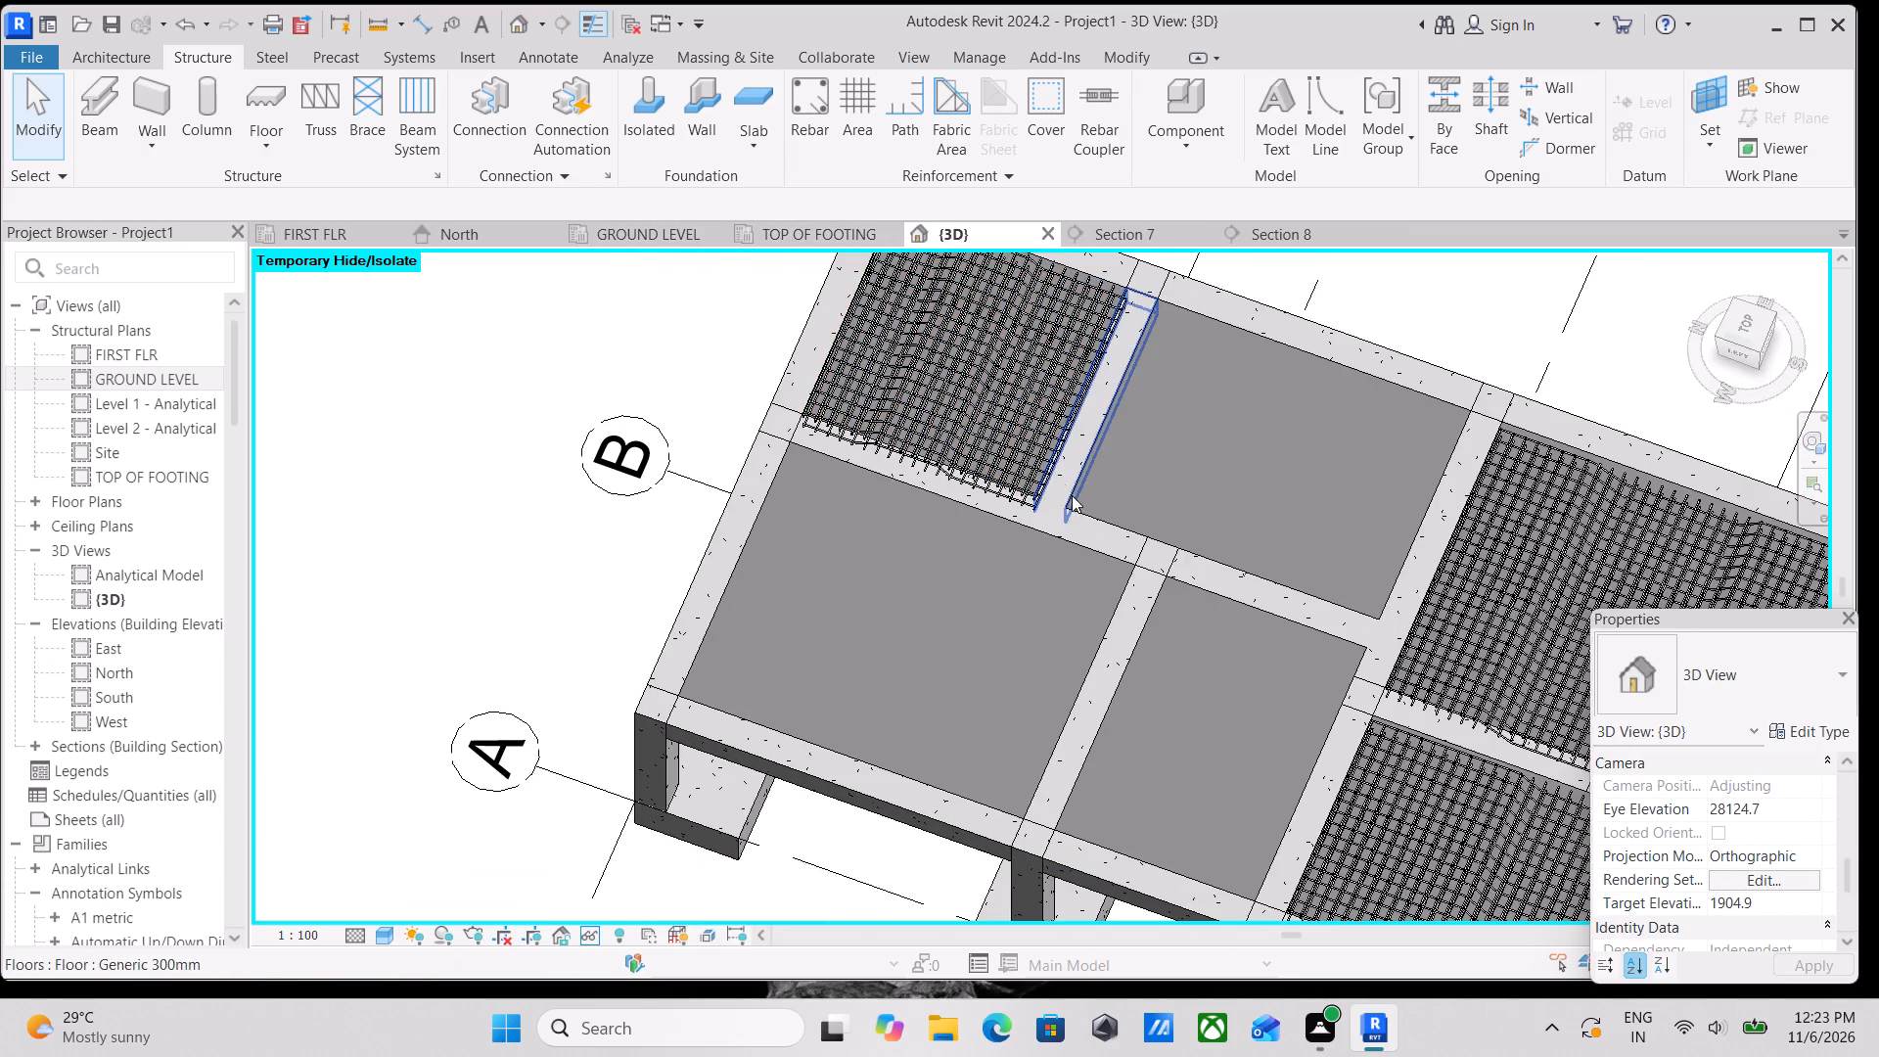
middle_click_drag(1072, 495, 1258, 350, "shift")
middle_click_drag(1263, 484, 526, 262)
scroll(987, 556, "up", 3)
middle_click_drag(872, 595, 875, 551, "shift")
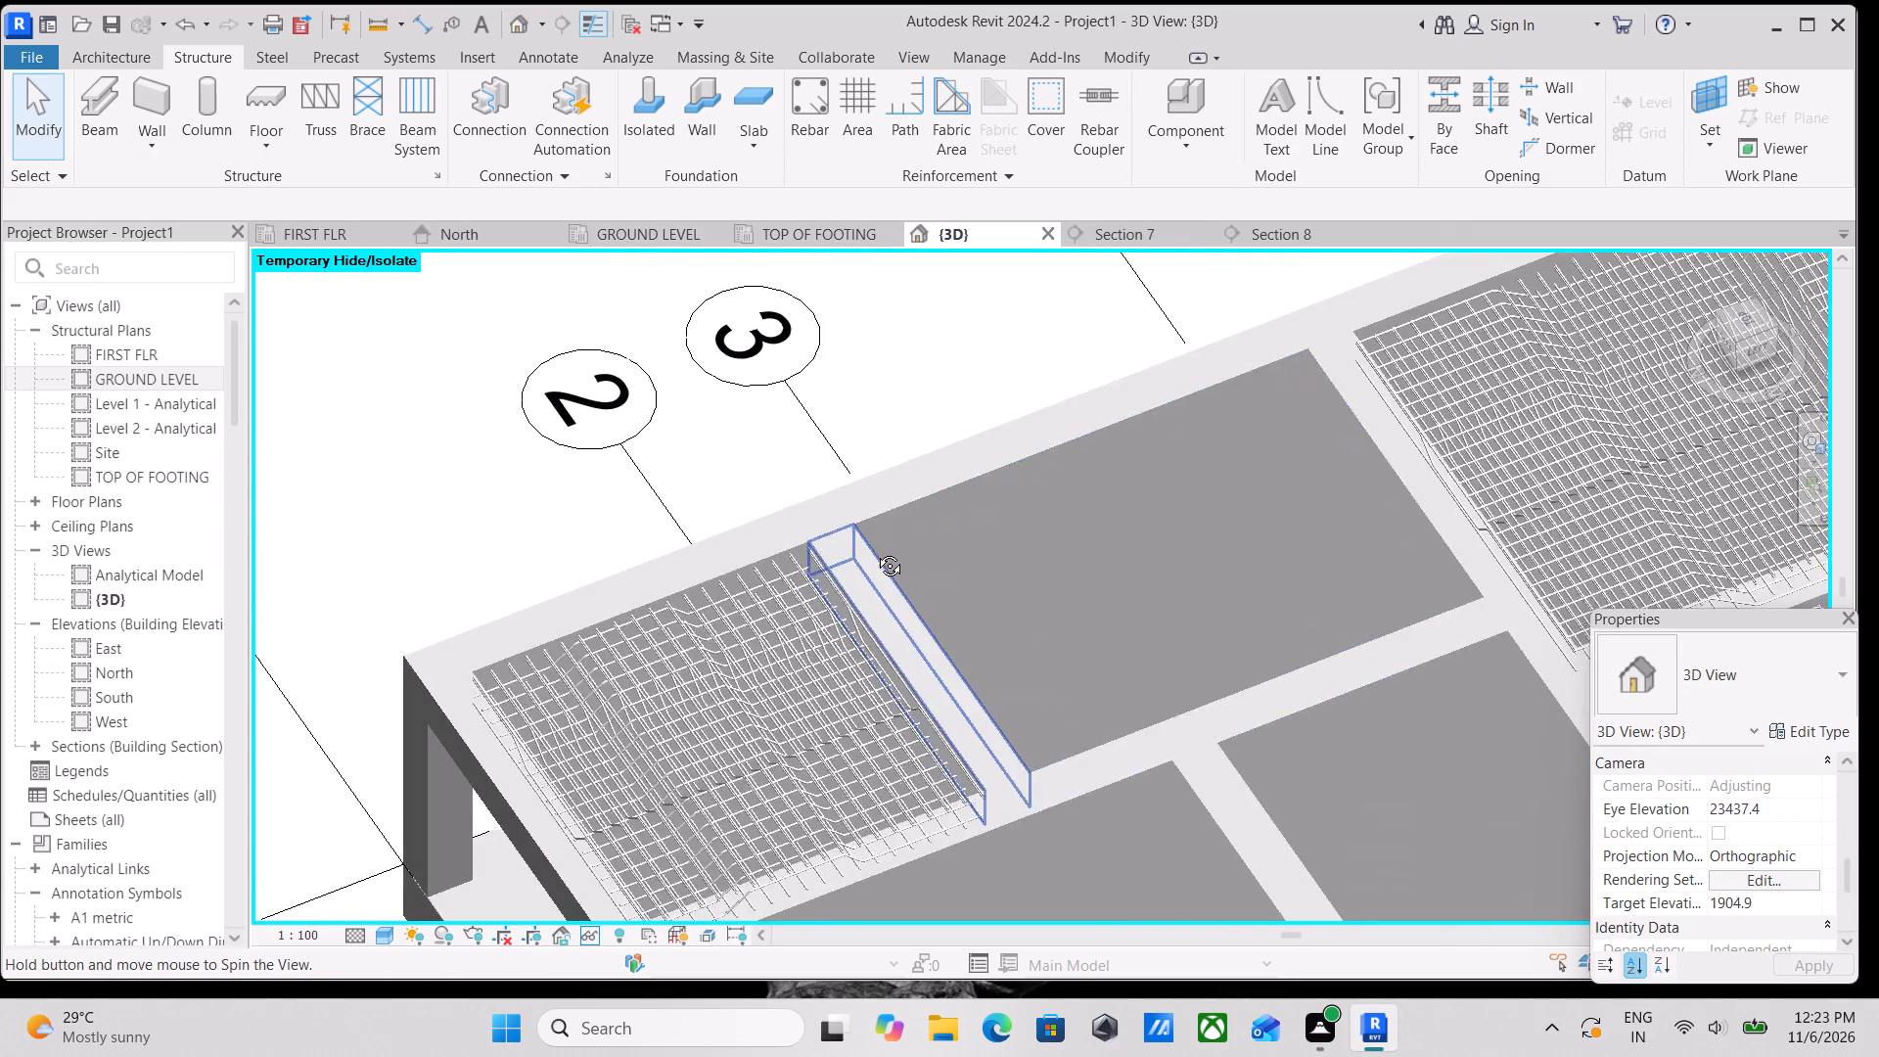
middle_click_drag(875, 551, 891, 473, "shift")
middle_click_drag(905, 538, 823, 615)
scroll(765, 617, "up", 3)
scroll(672, 608, "up", 4)
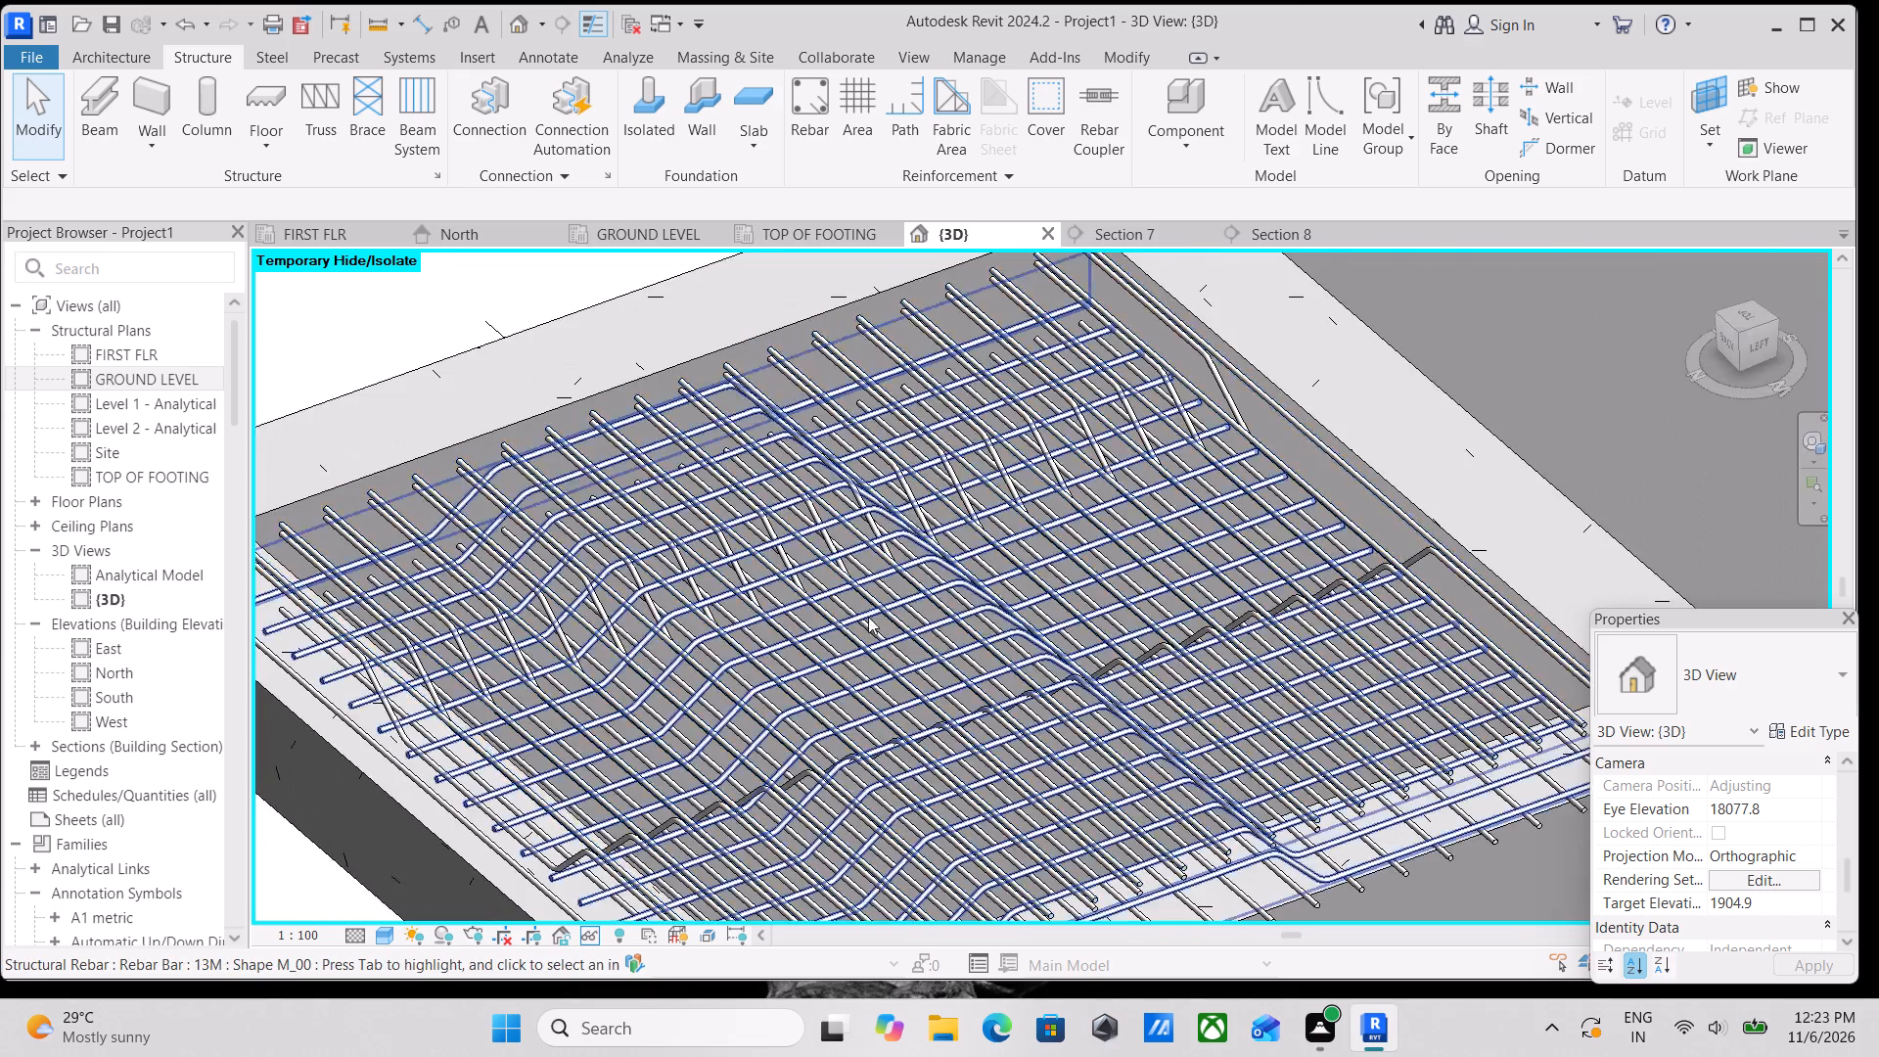
middle_click_drag(854, 592, 773, 573, "shift")
middle_click_drag(829, 627, 977, 884)
scroll(719, 575, "down", 3)
middle_click_drag(789, 672, 914, 757)
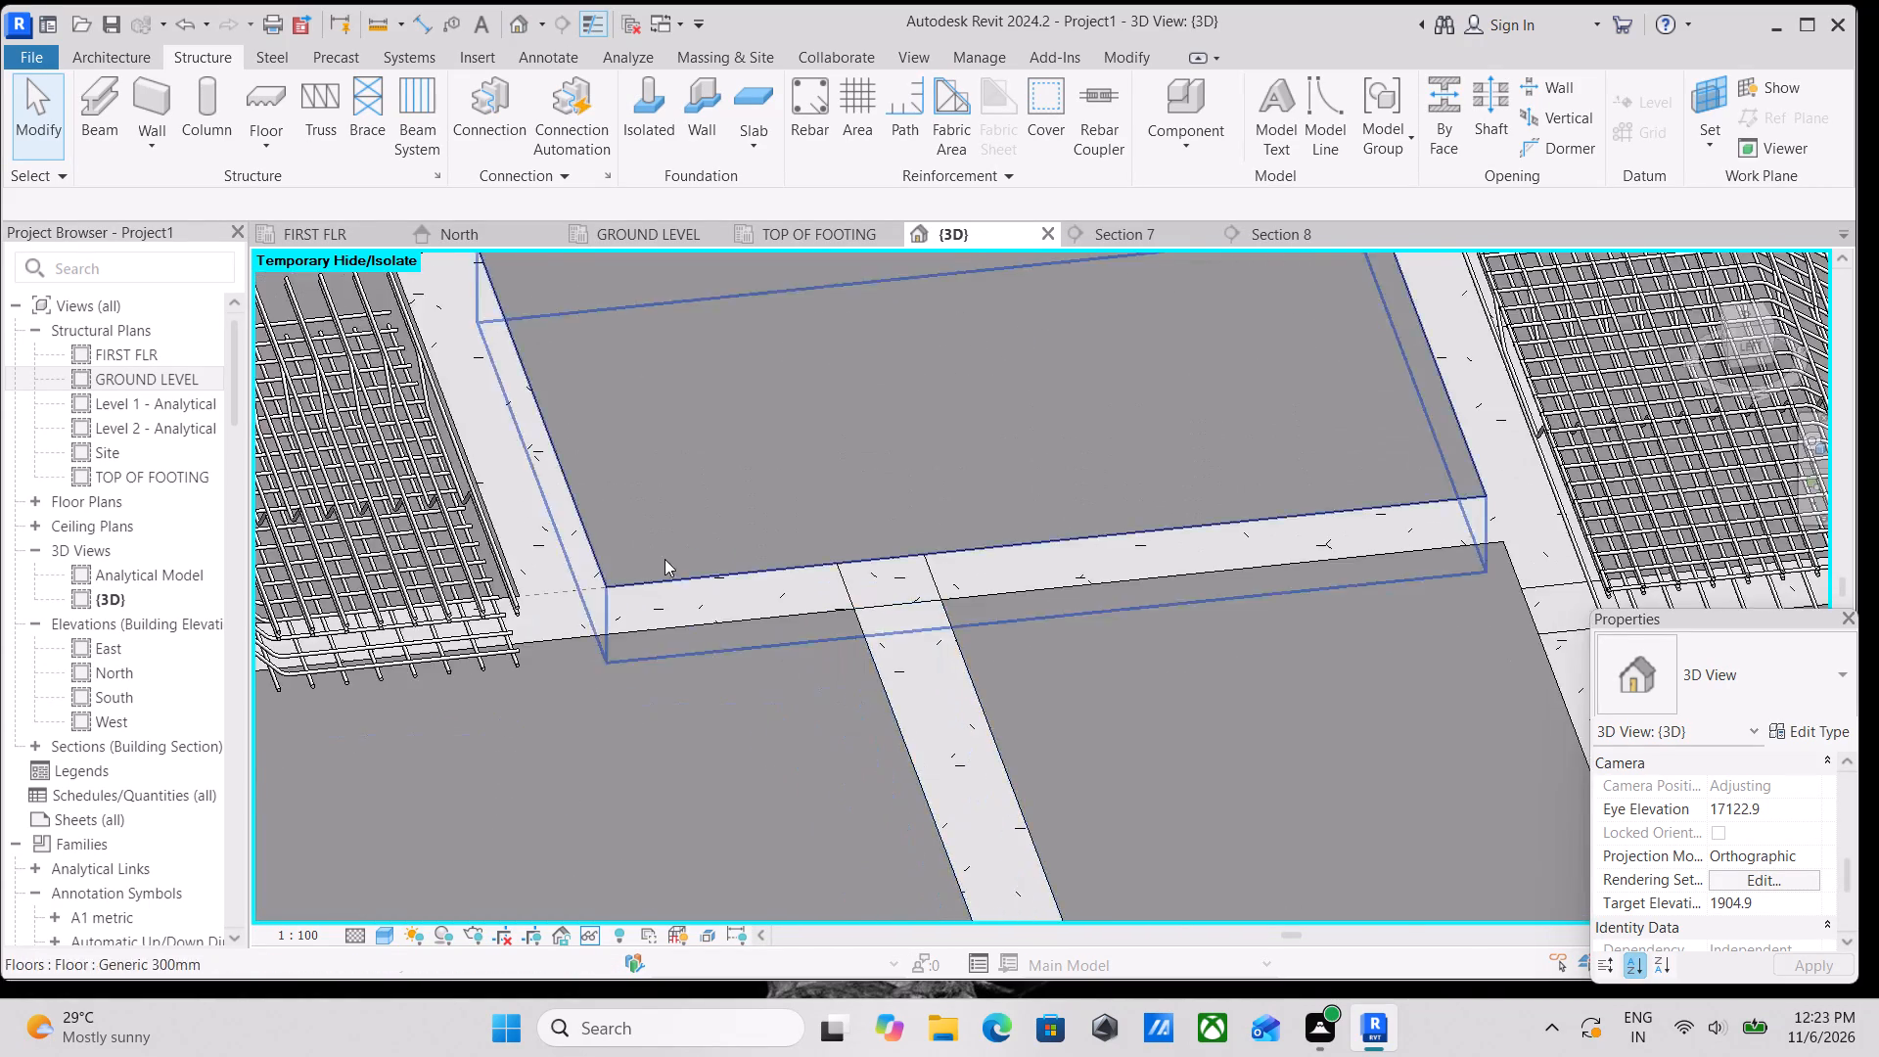
middle_click_drag(665, 560, 936, 635)
middle_click_drag(617, 571, 853, 588)
scroll(420, 578, "up", 1)
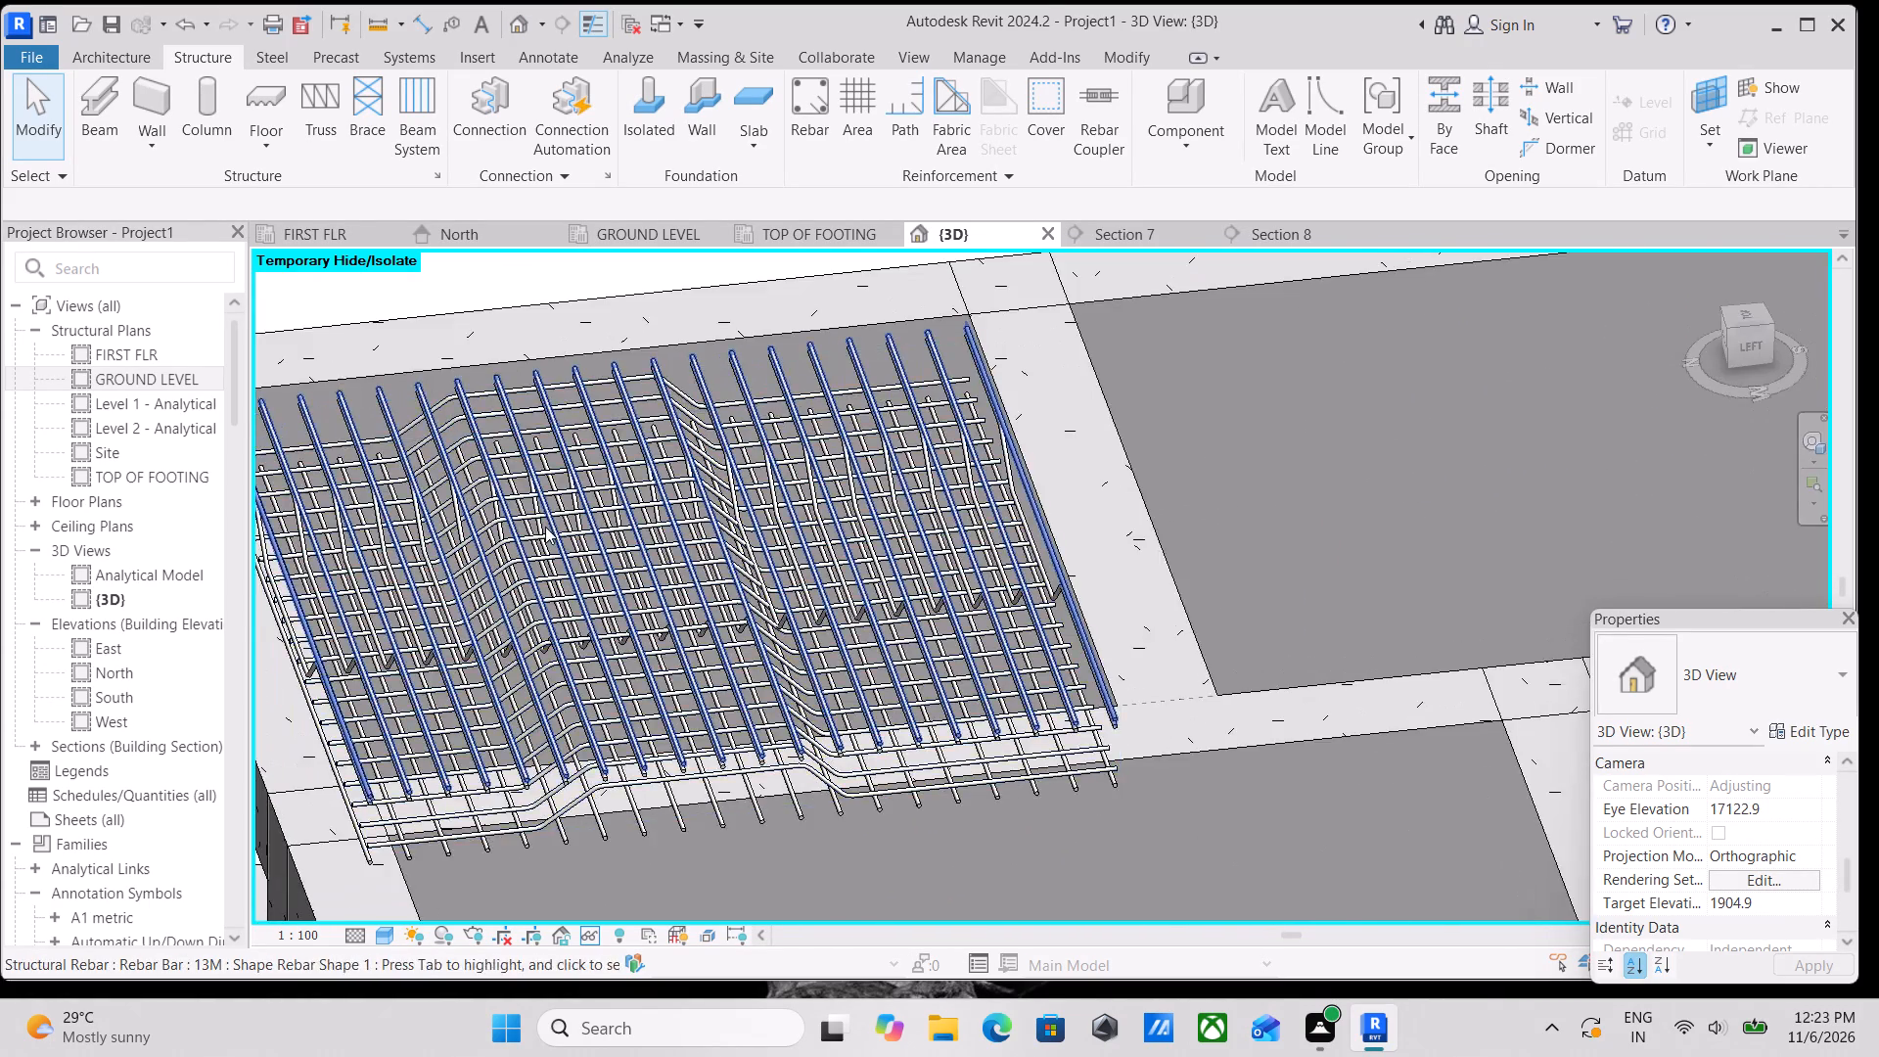
Examine the layering of straight and cranked bars in the corner floor panel near grids 3 and 4.
middle_click_drag(562, 524, 740, 453, "shift")
middle_click_drag(727, 453, 233, 363)
scroll(1023, 522, "down", 7)
middle_click_drag(1048, 496, 536, 455)
middle_click_drag(1011, 490, 792, 552)
scroll(928, 585, "up", 7)
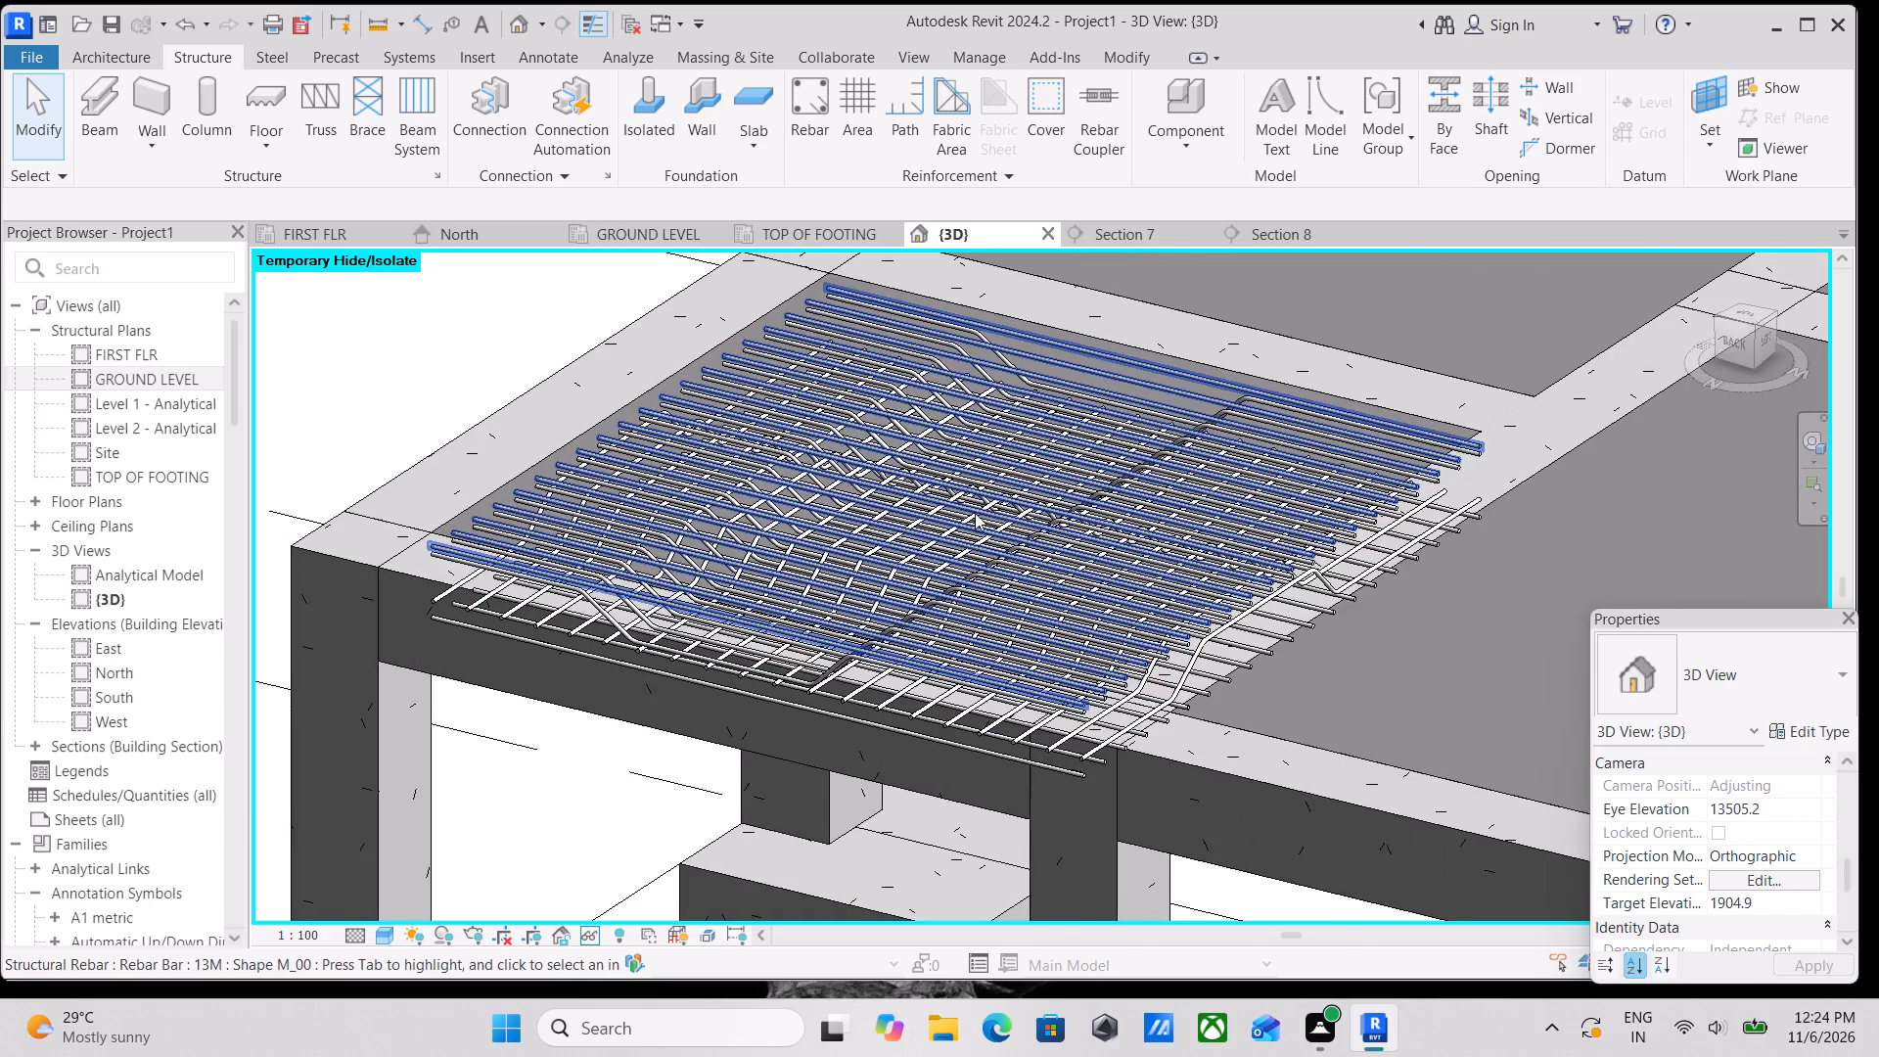
scroll(825, 542, "up", 2)
scroll(796, 543, "down", 2)
middle_click_drag(803, 567, 827, 657, "shift")
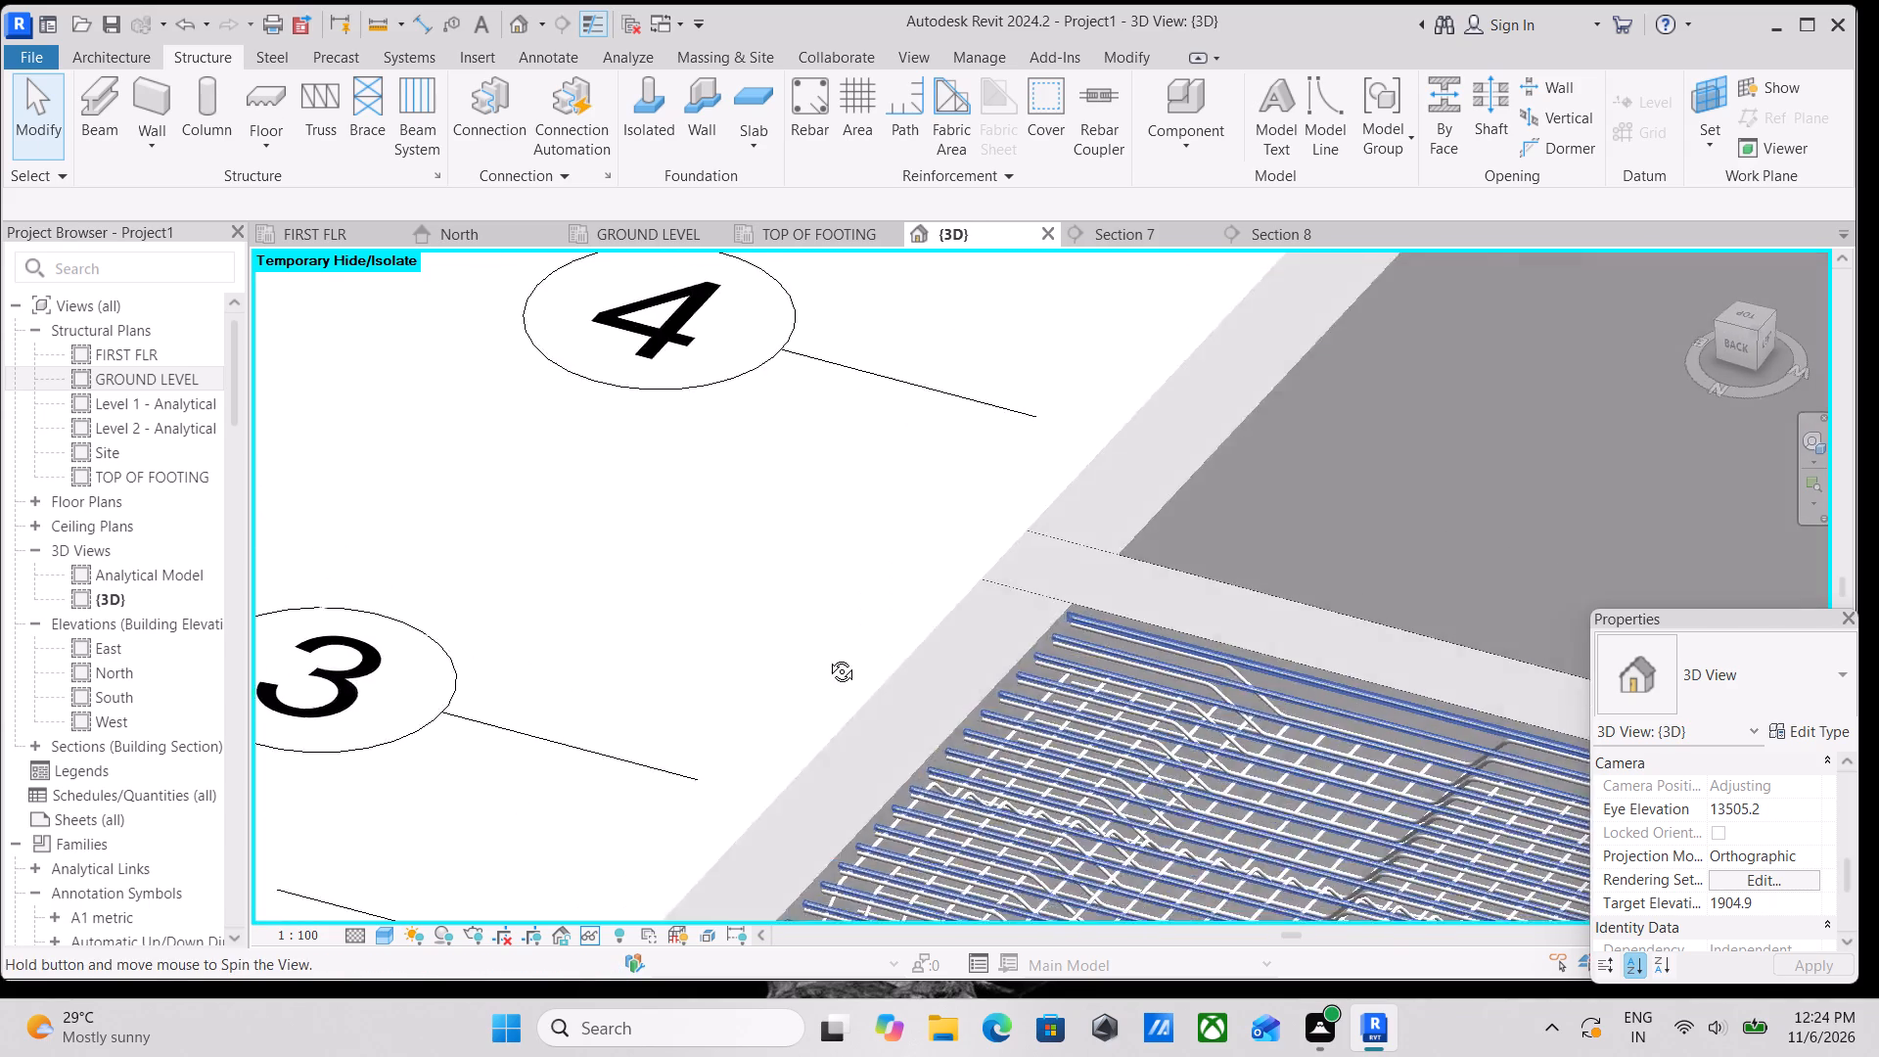
middle_click_drag(827, 657, 830, 659, "shift")
middle_click_drag(881, 583, 570, 420)
middle_click_drag(922, 573, 819, 455)
scroll(863, 456, "up", 2)
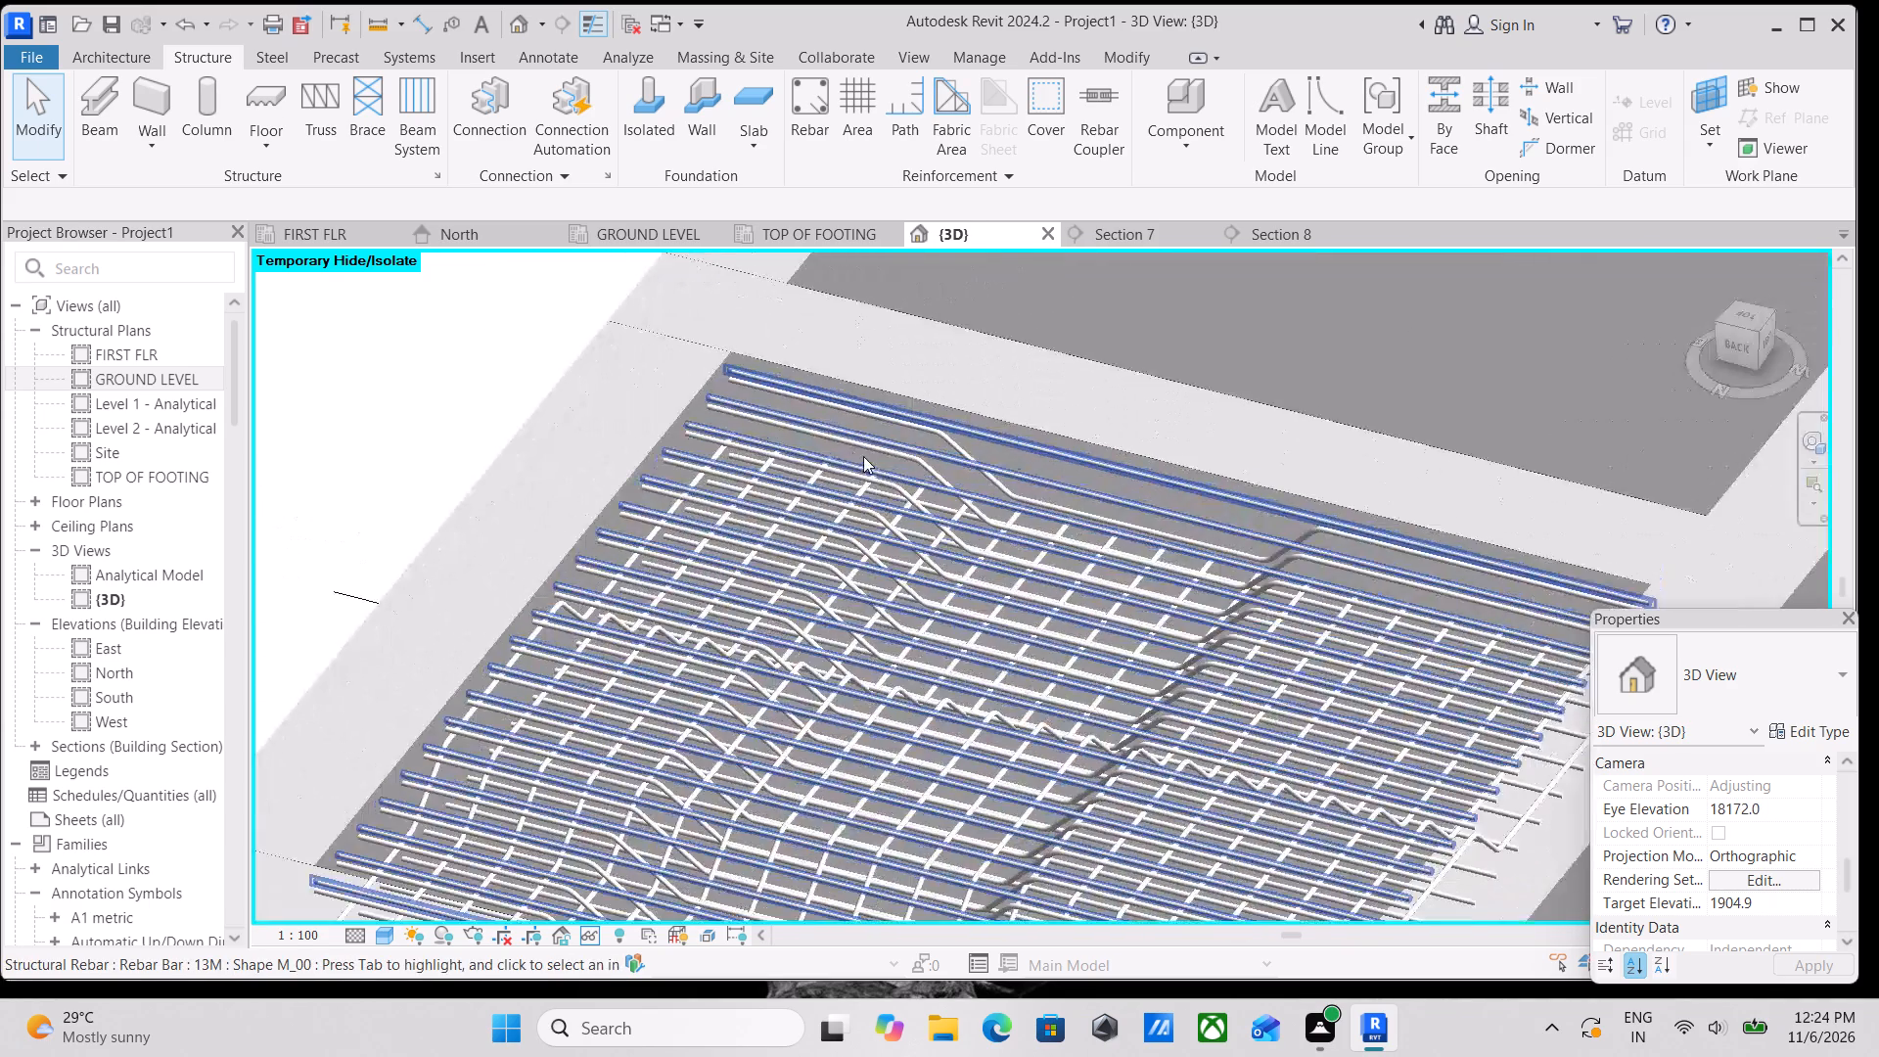
middle_click_drag(906, 466, 871, 477, "shift")
middle_click_drag(822, 522, 1063, 332)
middle_click_drag(787, 472, 954, 397)
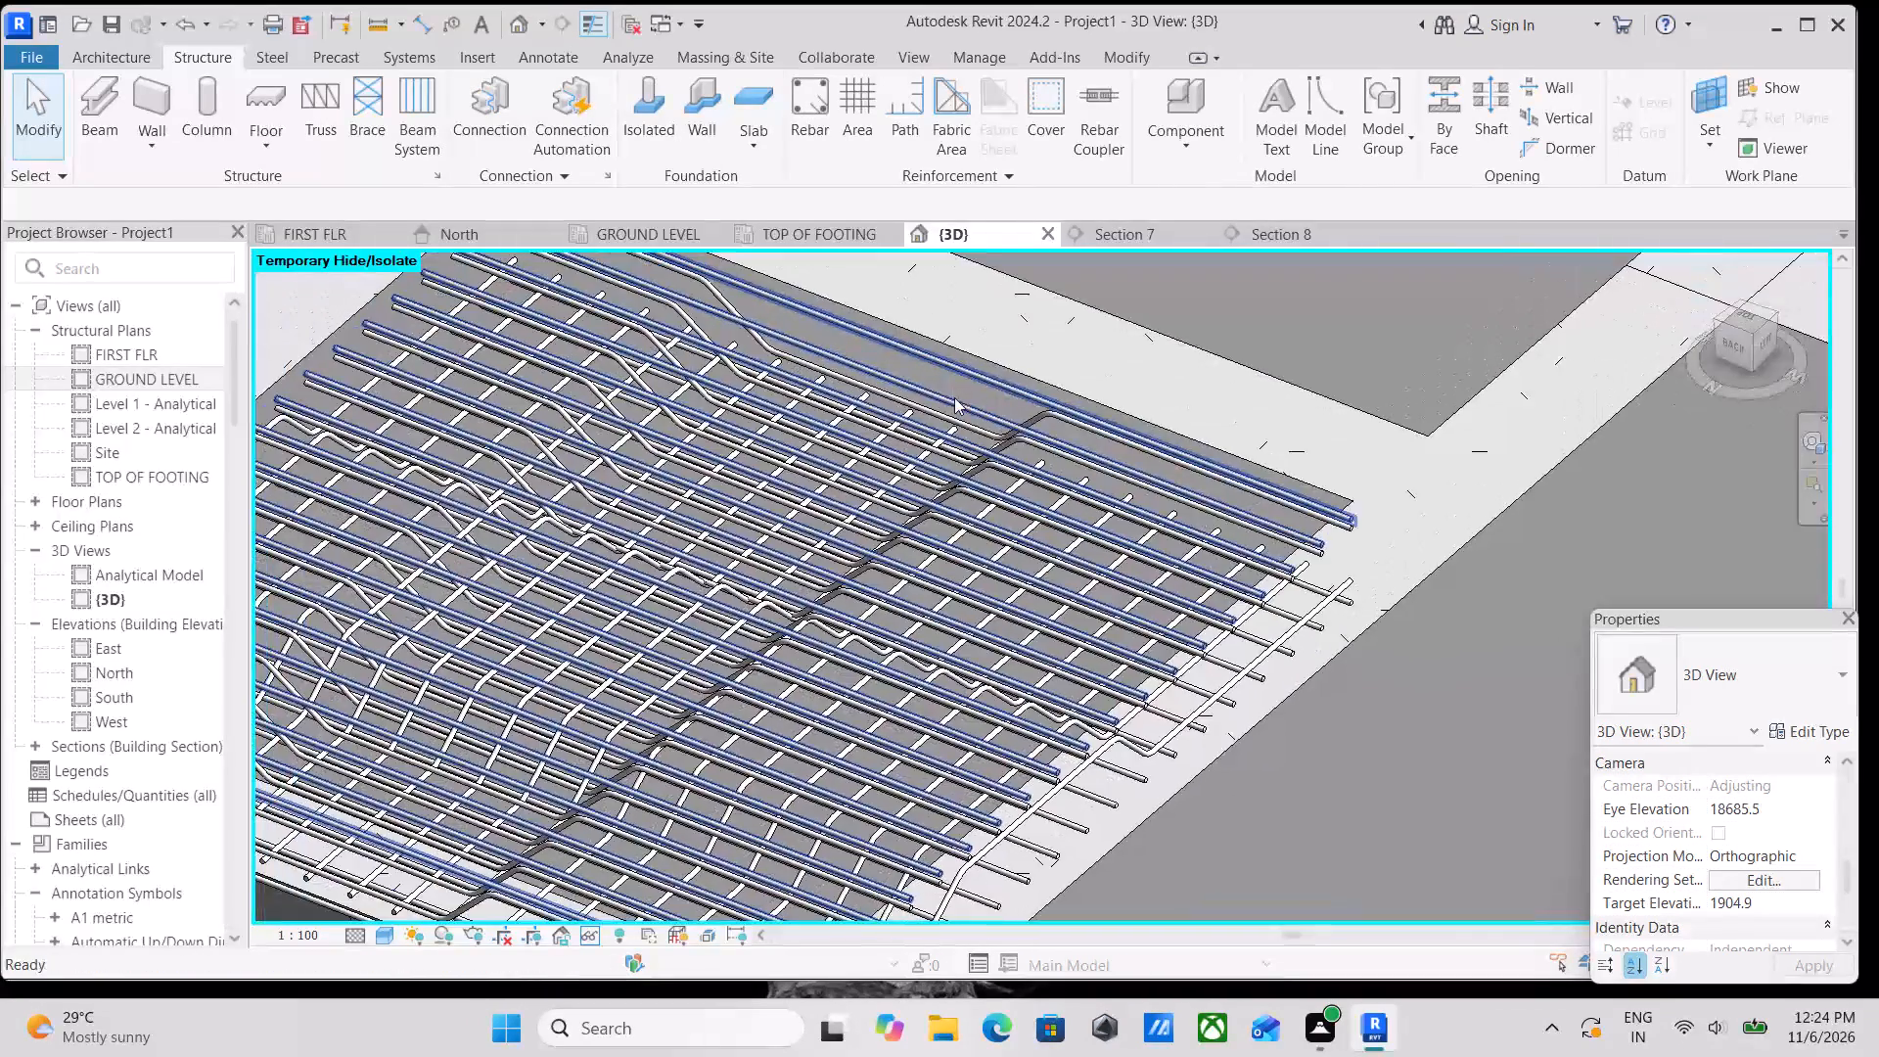
middle_click_drag(857, 419, 1040, 370)
middle_click_drag(697, 531, 774, 504)
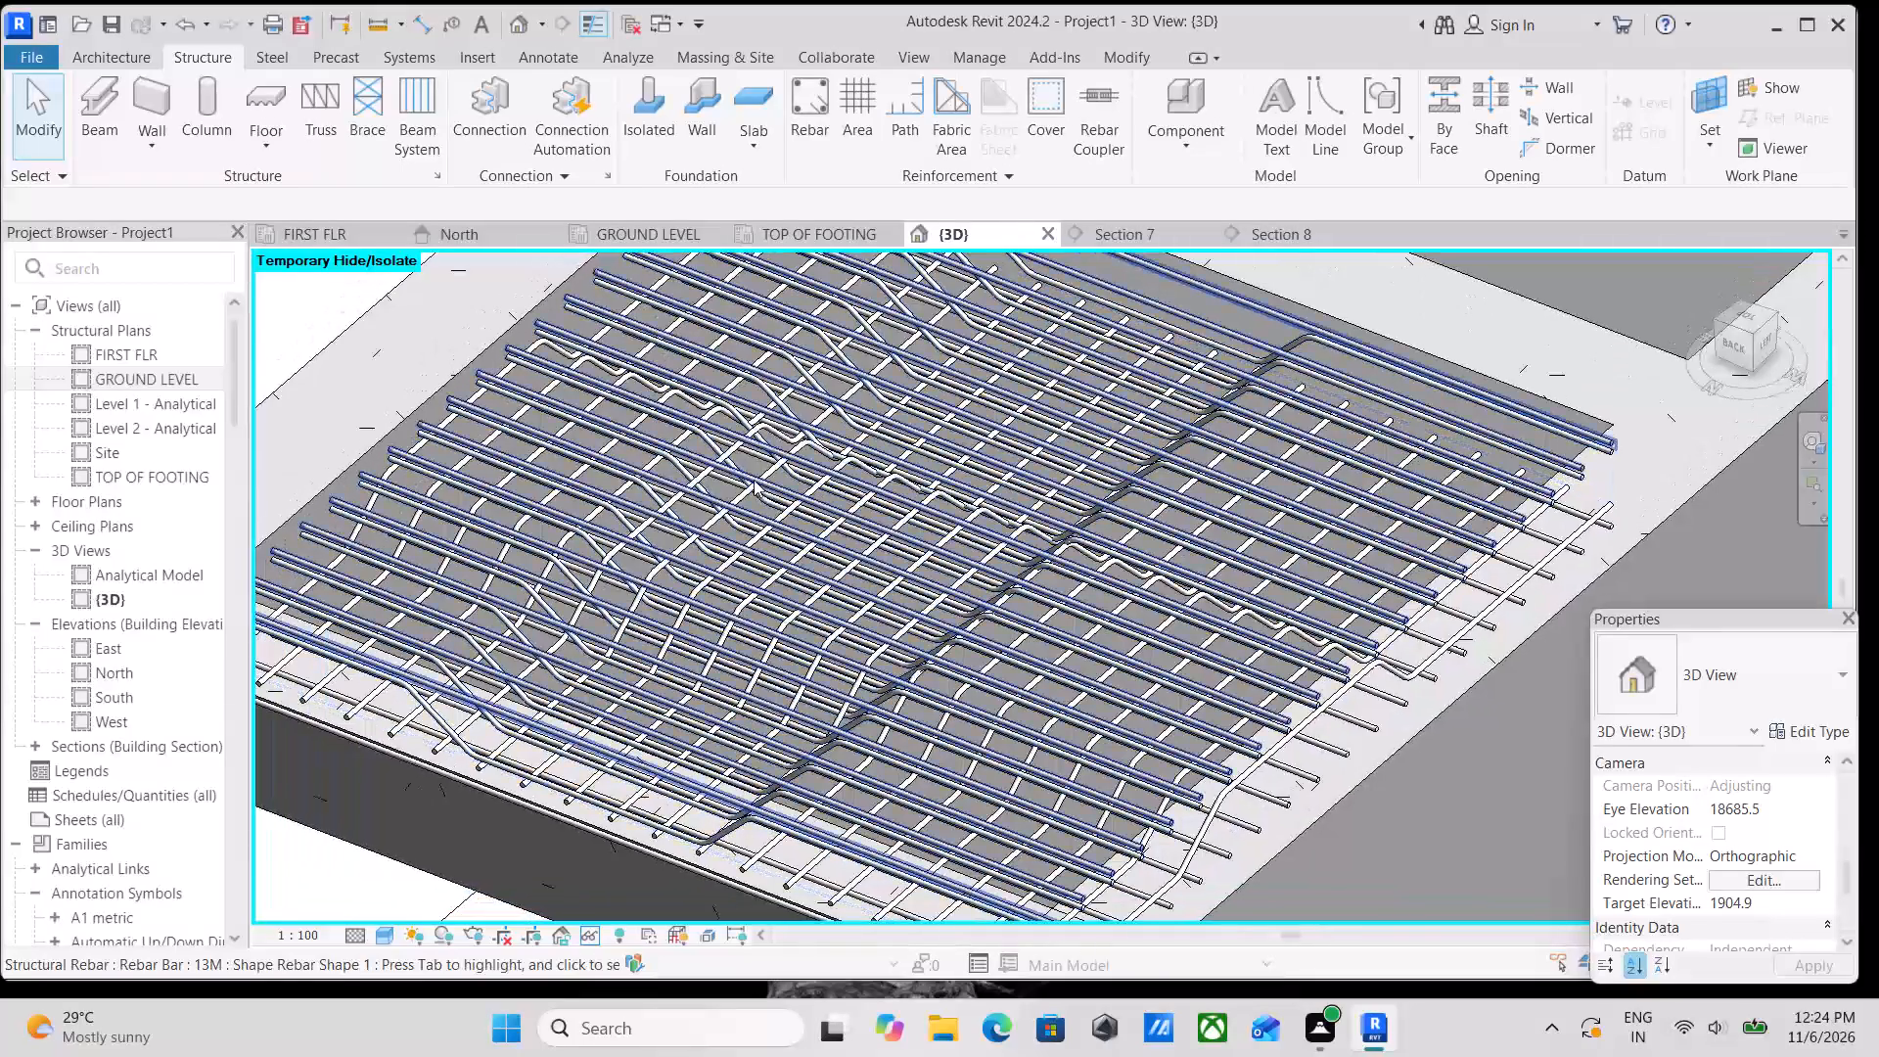
scroll(756, 483, "down", 1)
Select the corner panel's top straight M_00 bar set and inspect how it sits over the cranked bars from the side.
left_click(624, 526)
scroll(789, 522, "down", 1)
middle_click_drag(789, 522, 854, 449)
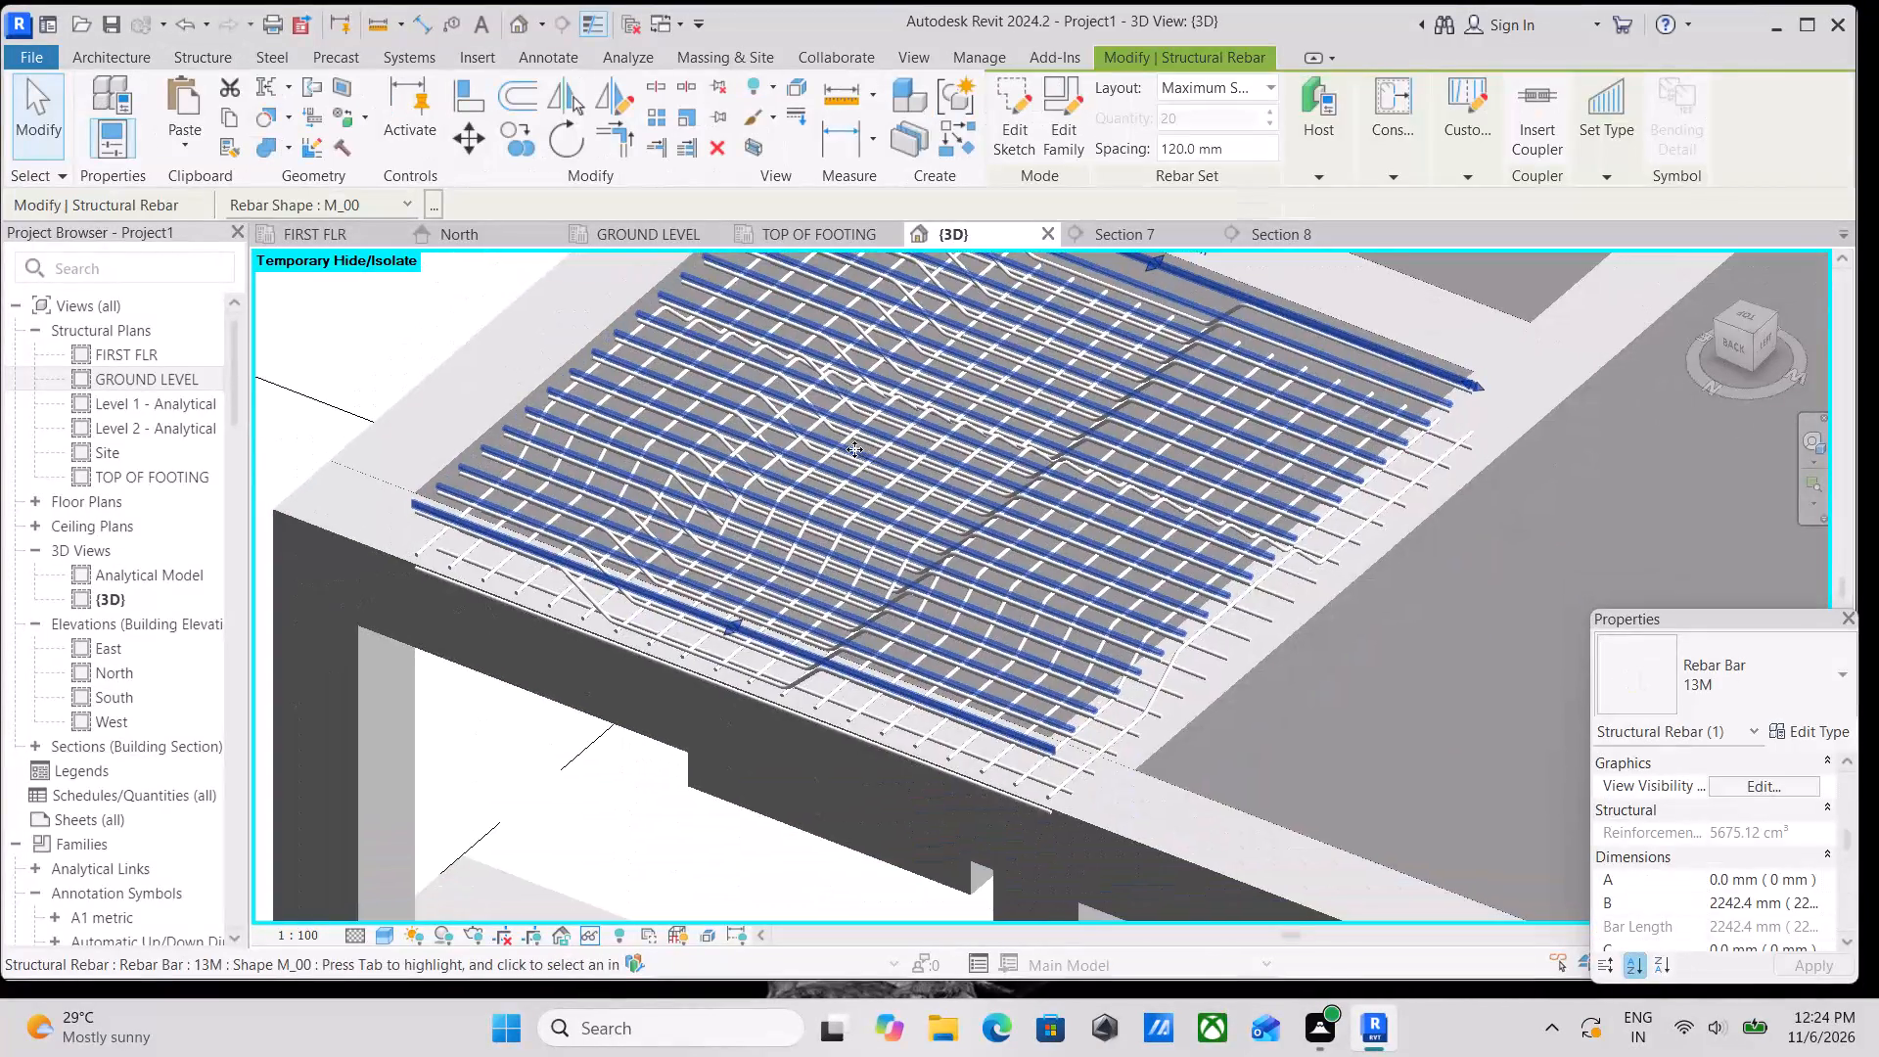
scroll(974, 502, "down", 1)
middle_click_drag(977, 500, 1209, 316, "shift")
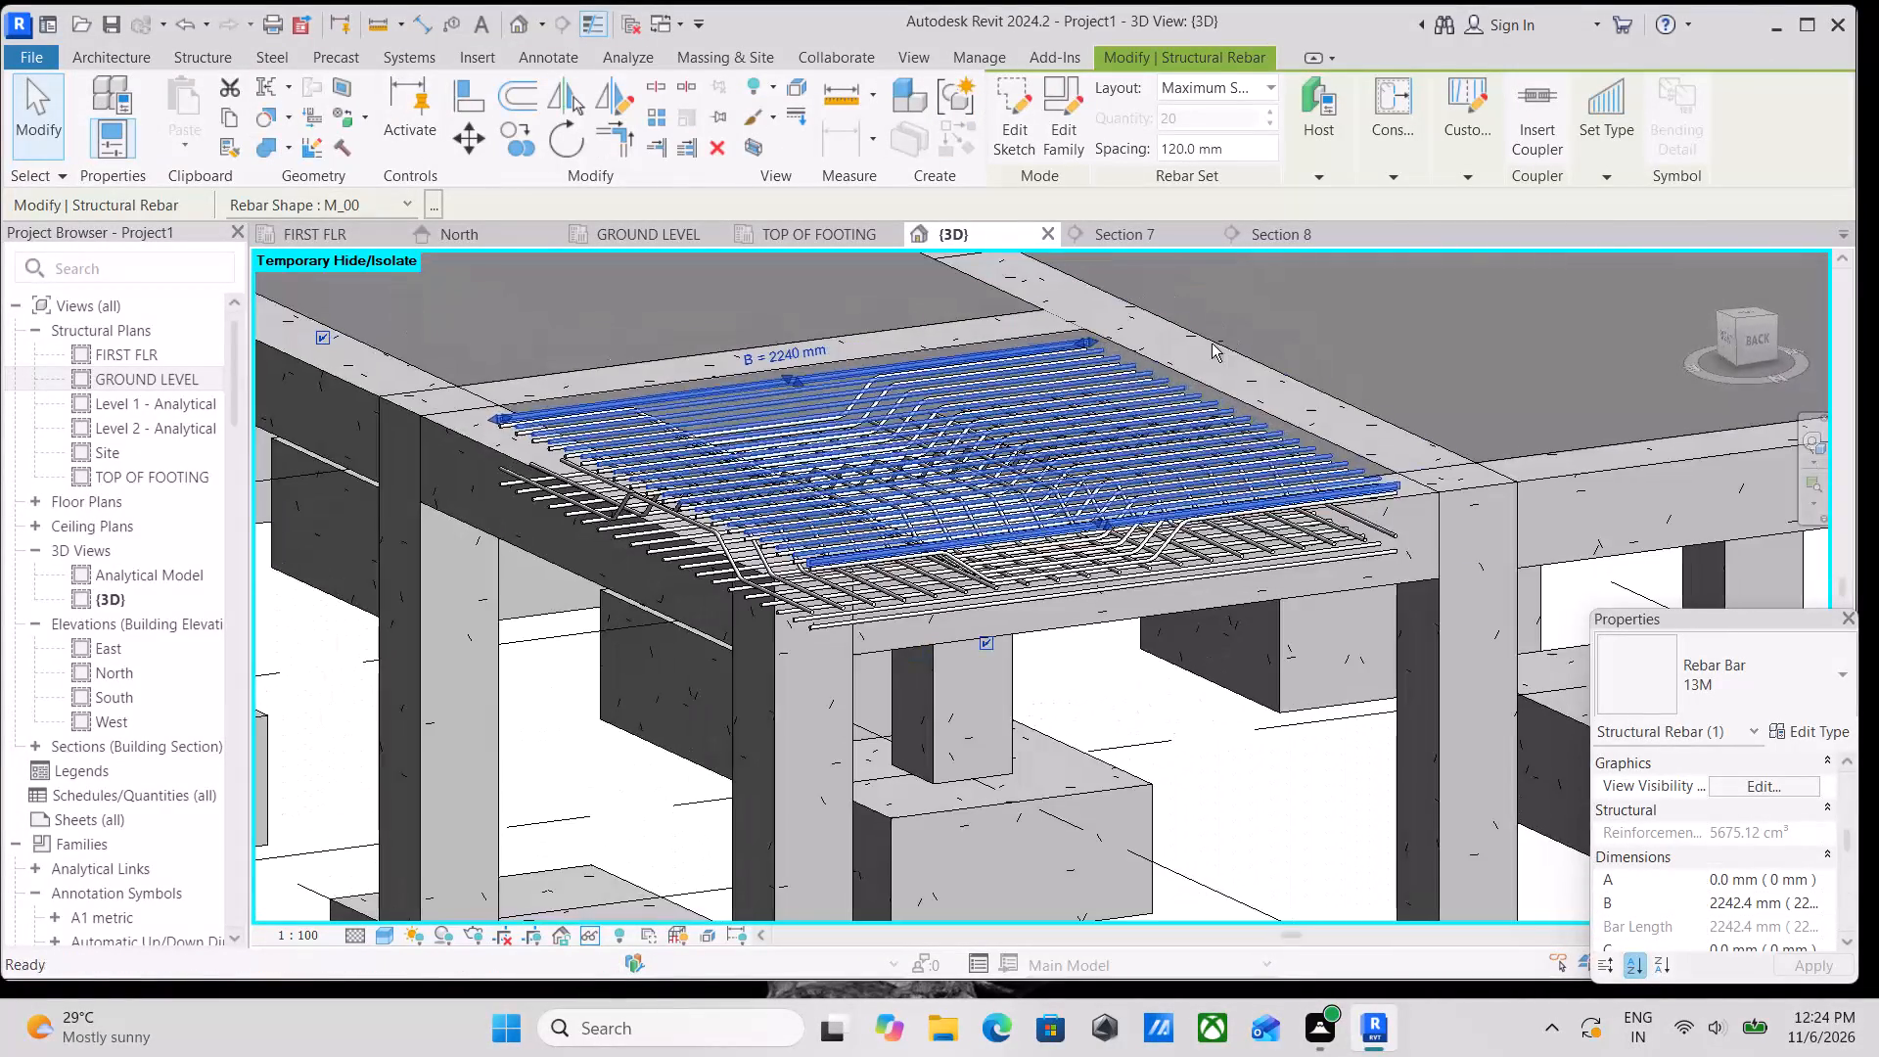
middle_click_drag(1126, 544, 1030, 420, "shift")
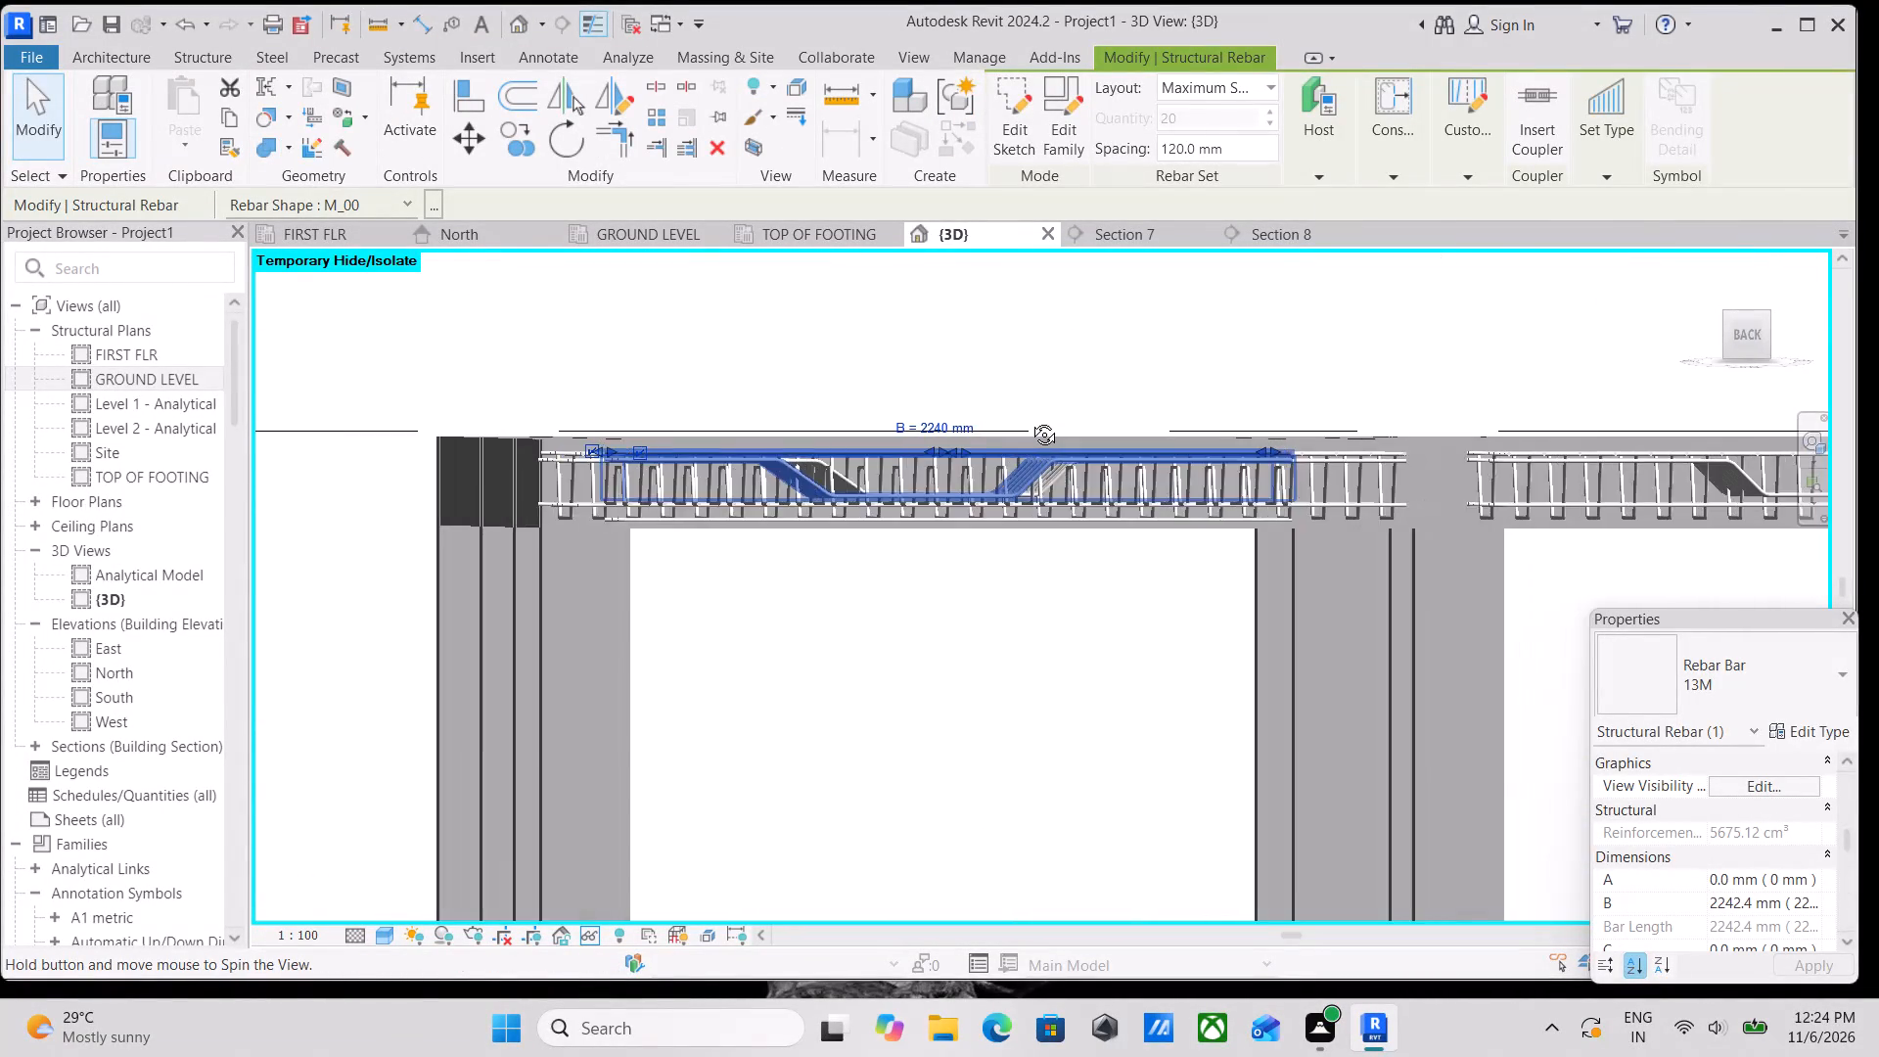
middle_click_drag(1030, 420, 1146, 532, "shift")
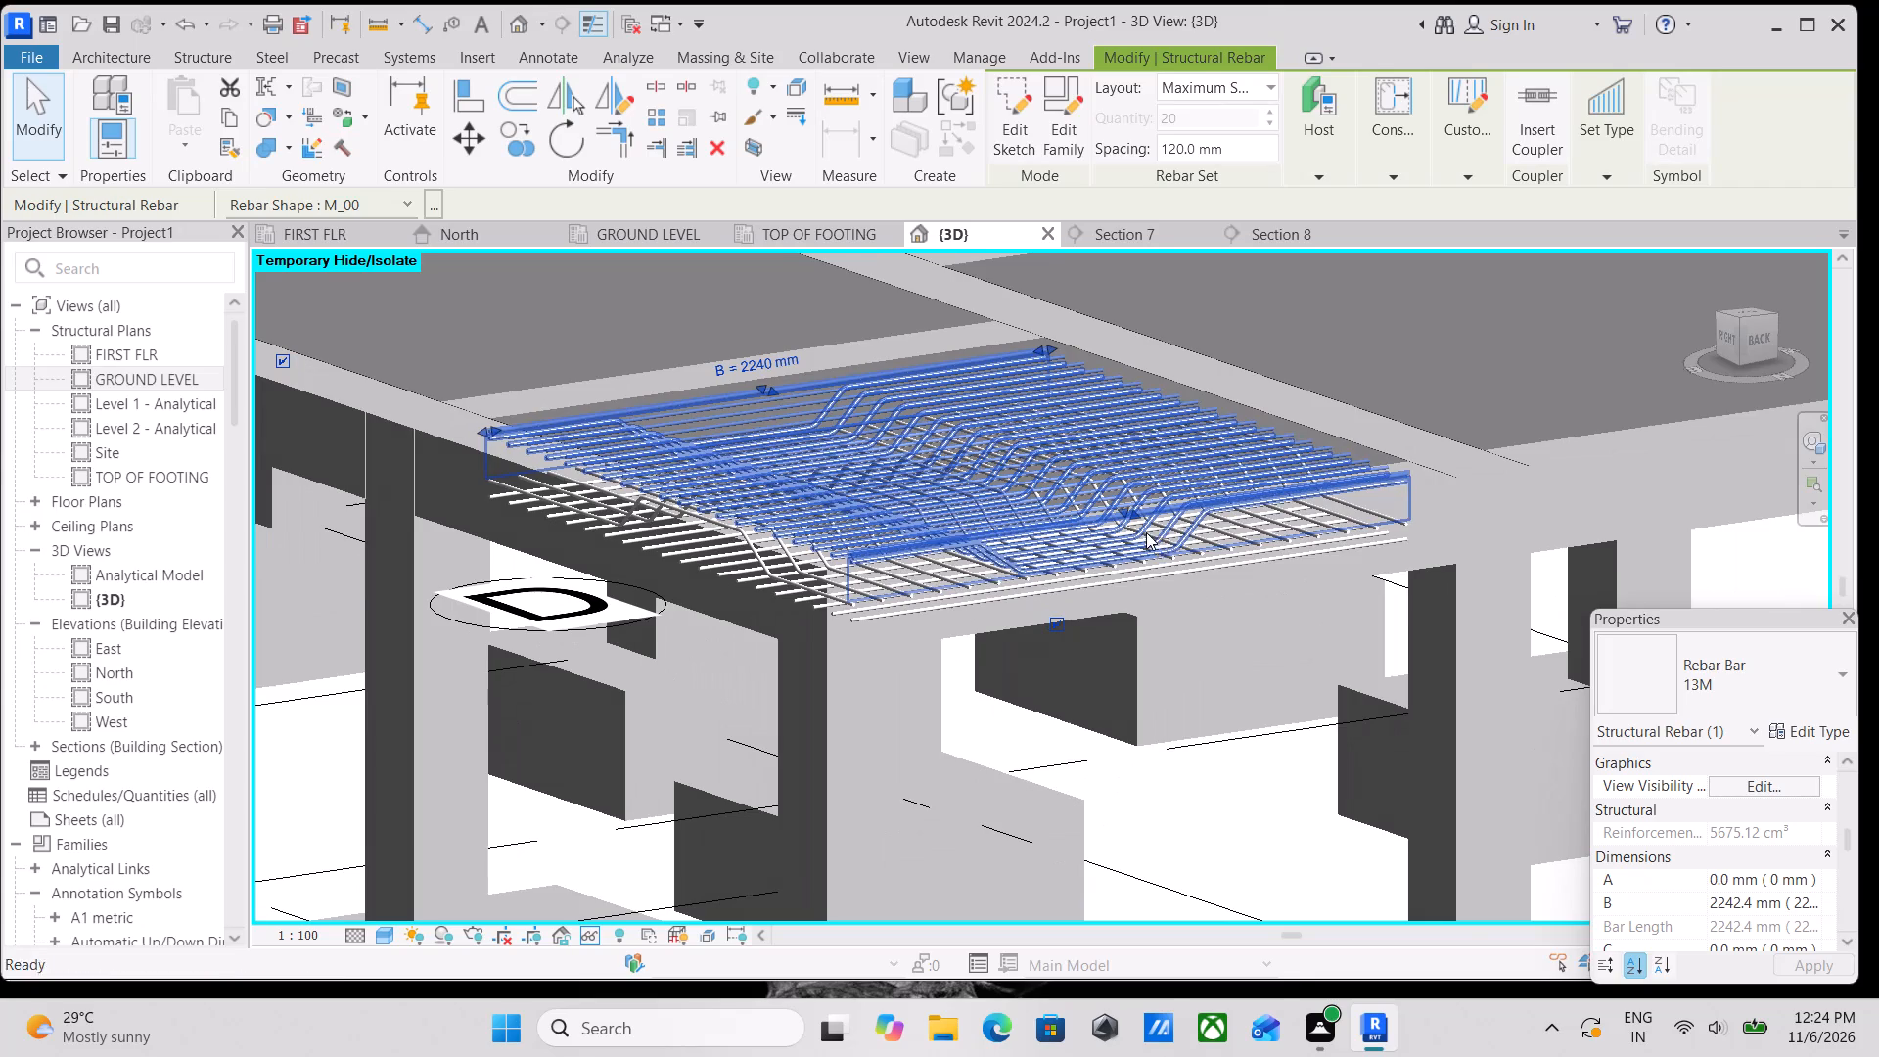
scroll(961, 538, "up", 6)
scroll(1103, 679, "up", 3)
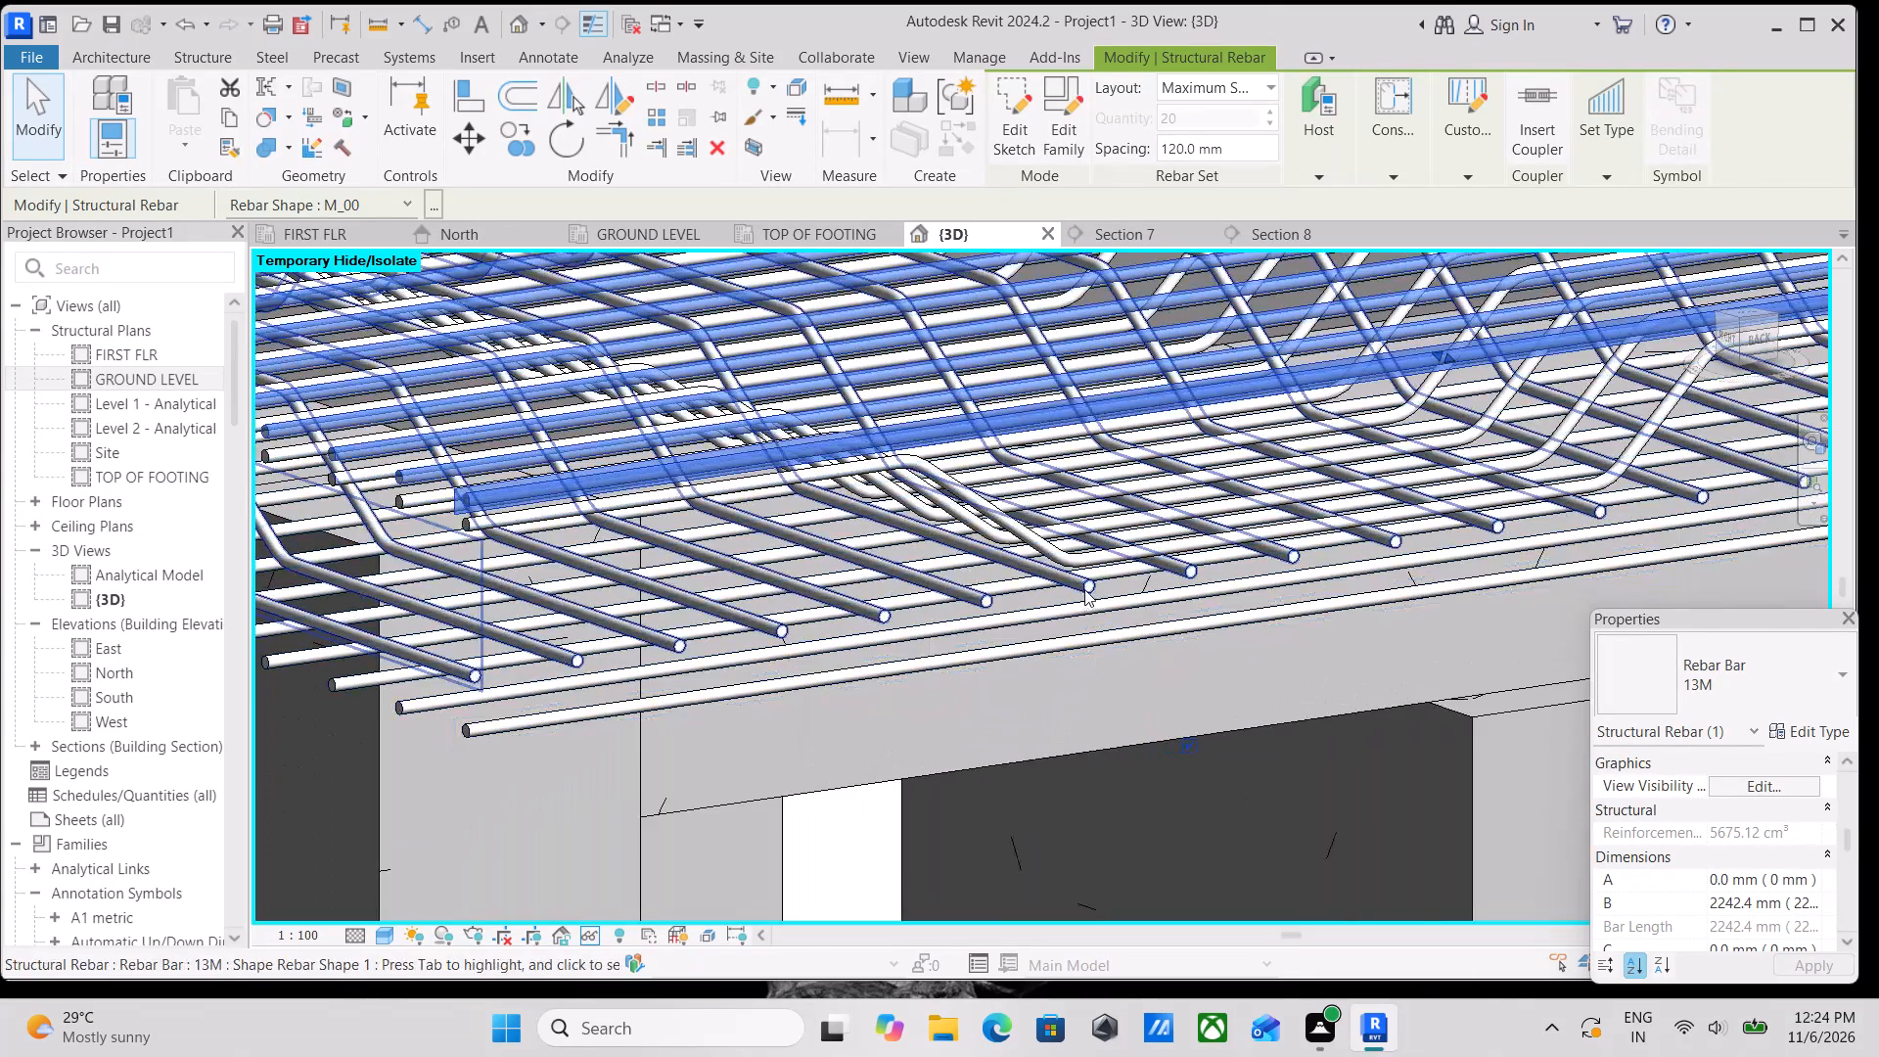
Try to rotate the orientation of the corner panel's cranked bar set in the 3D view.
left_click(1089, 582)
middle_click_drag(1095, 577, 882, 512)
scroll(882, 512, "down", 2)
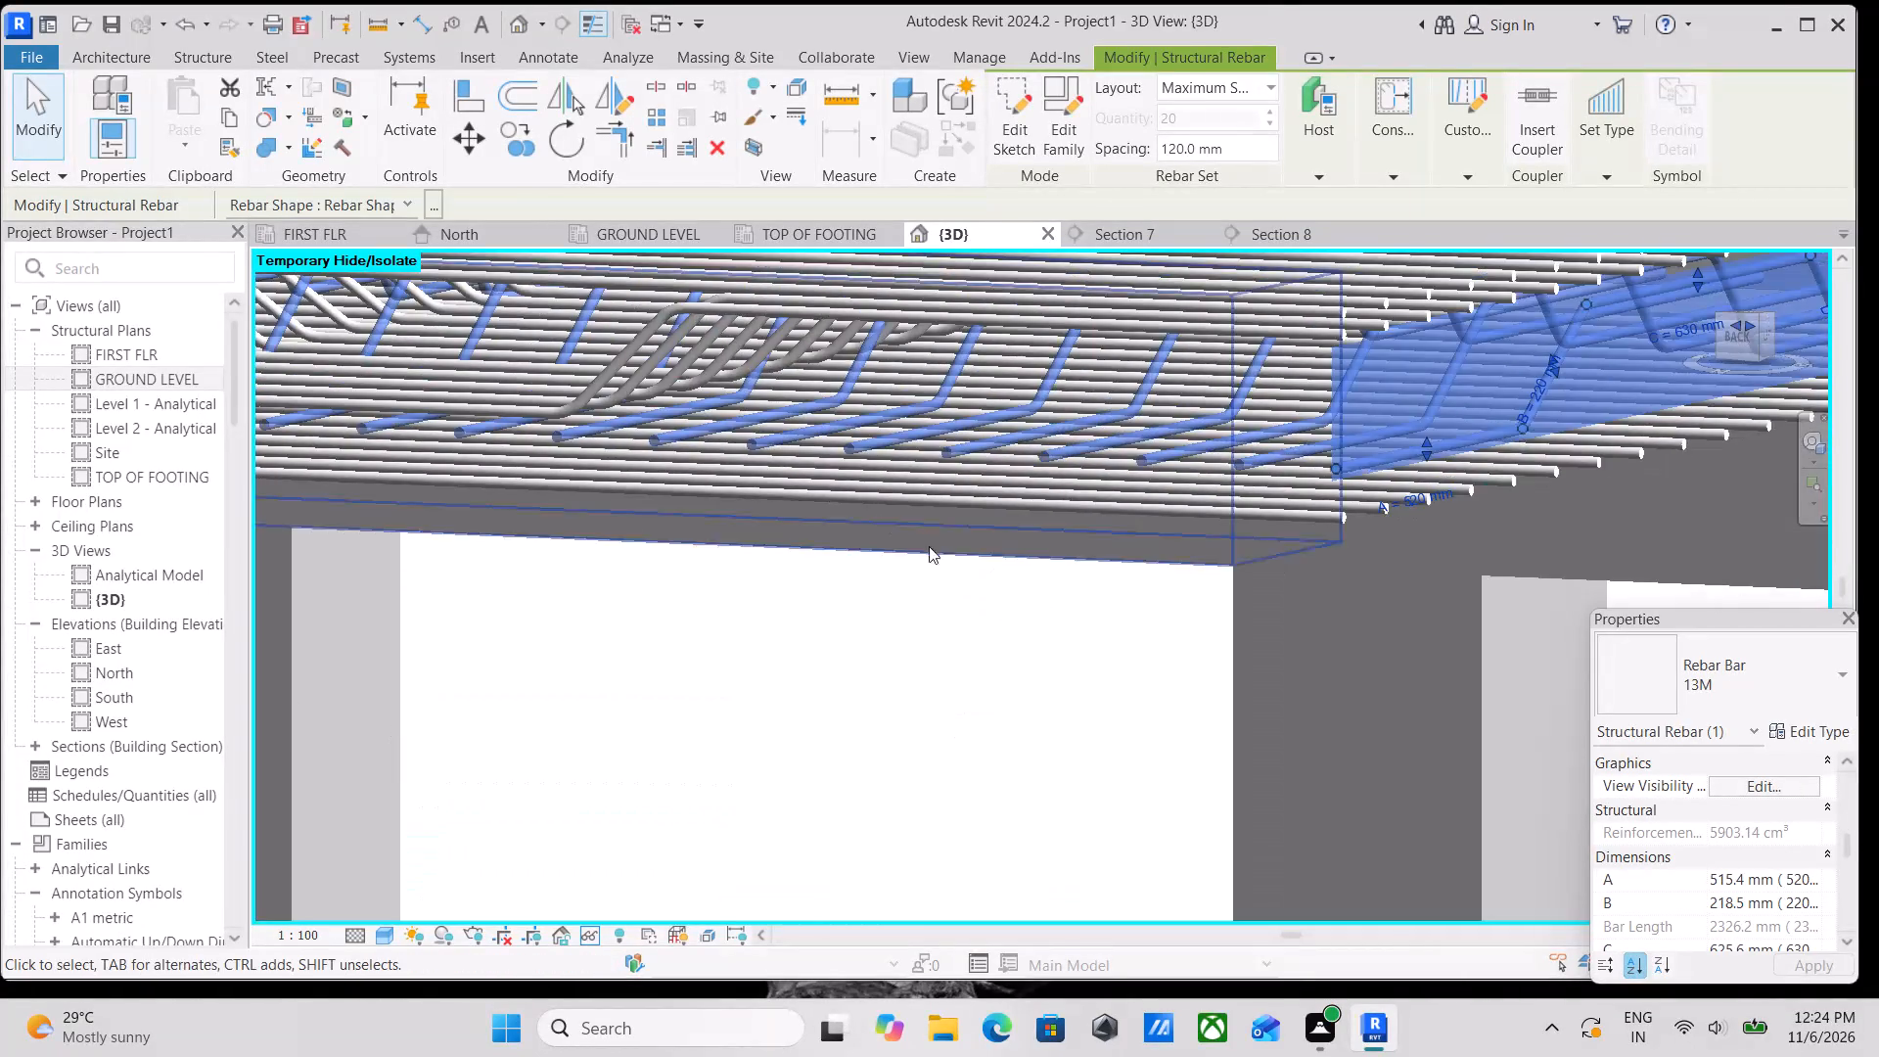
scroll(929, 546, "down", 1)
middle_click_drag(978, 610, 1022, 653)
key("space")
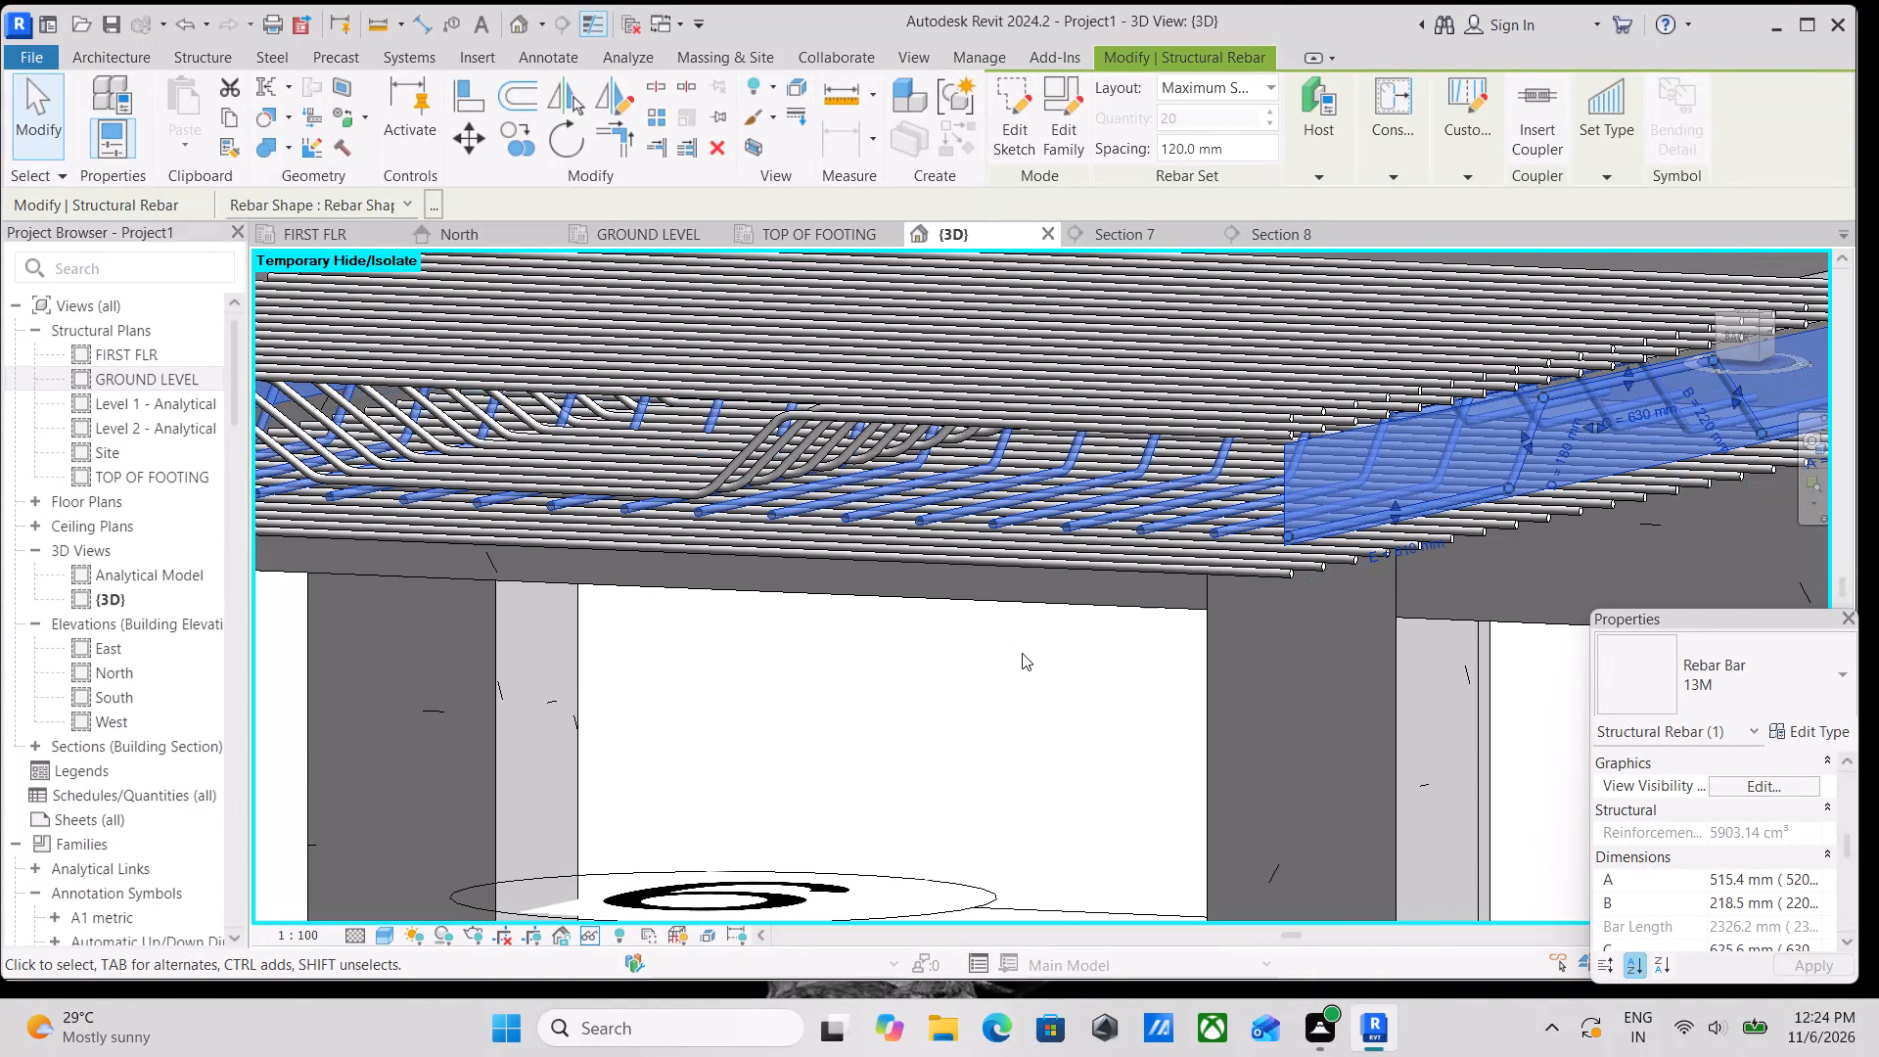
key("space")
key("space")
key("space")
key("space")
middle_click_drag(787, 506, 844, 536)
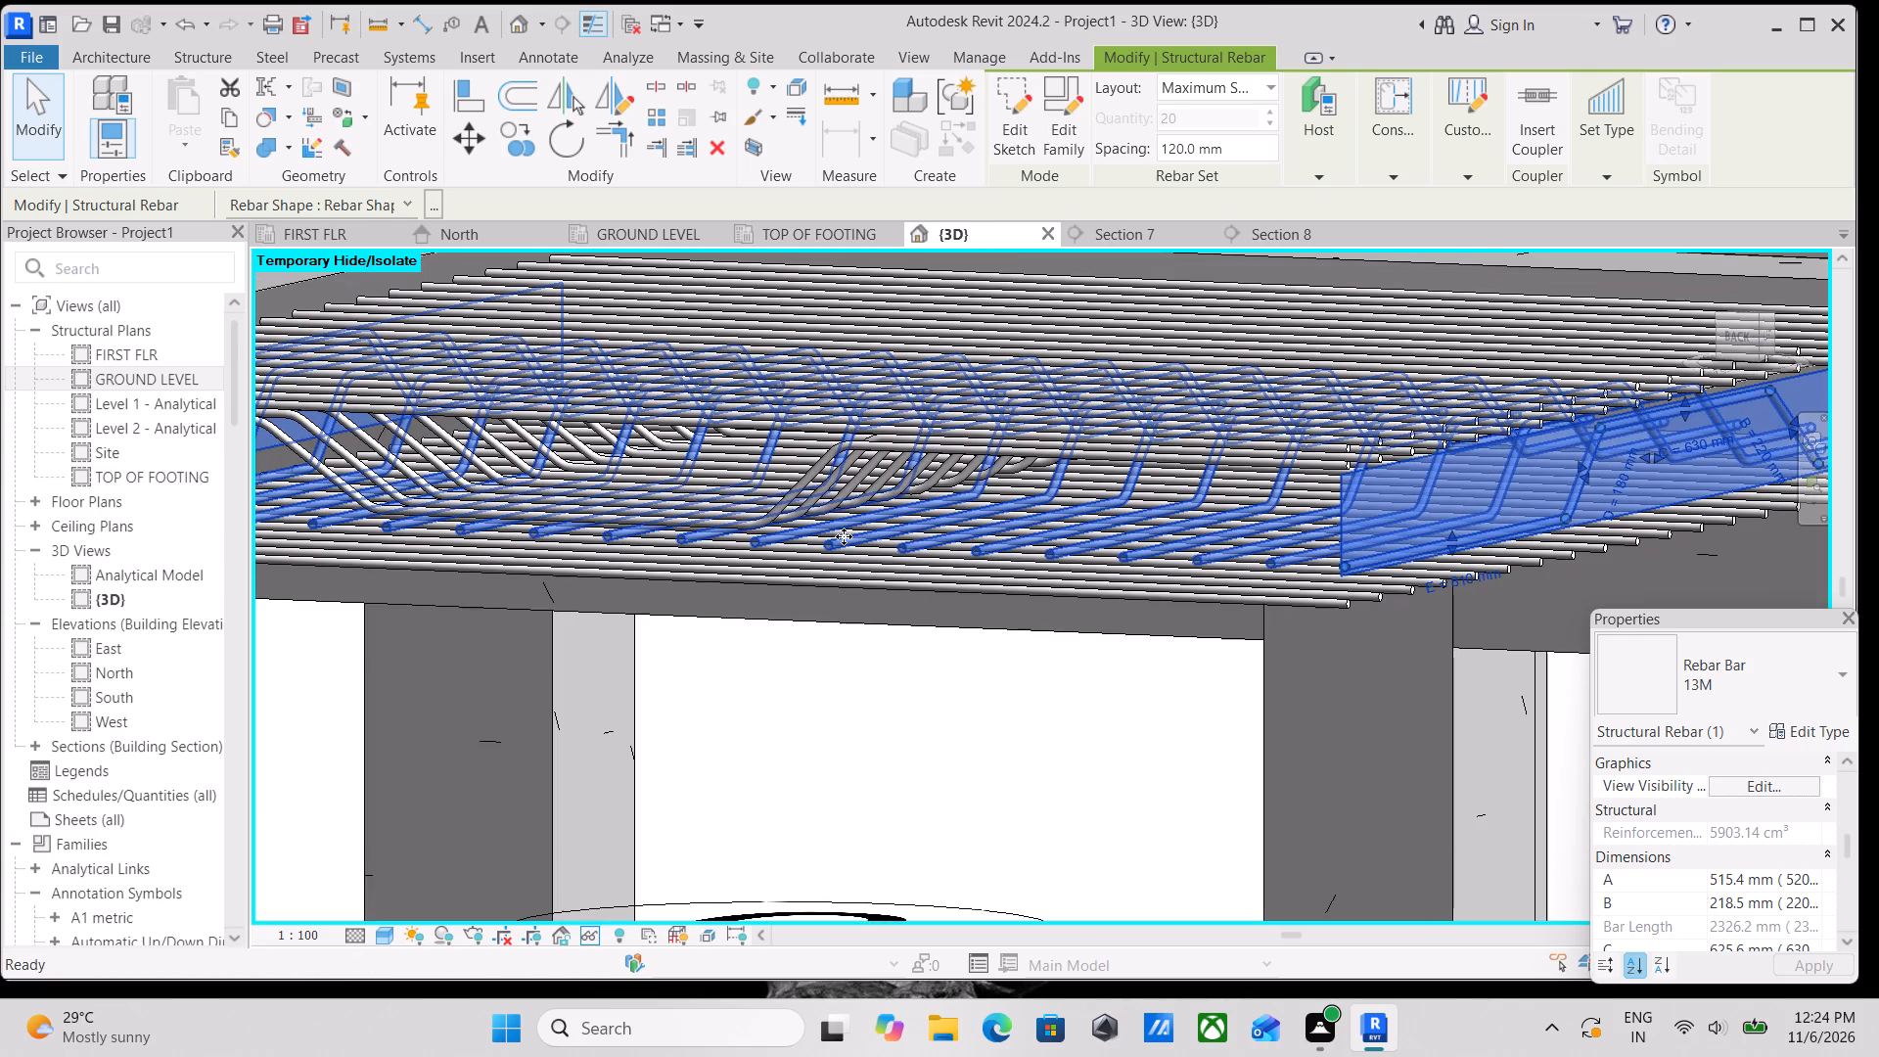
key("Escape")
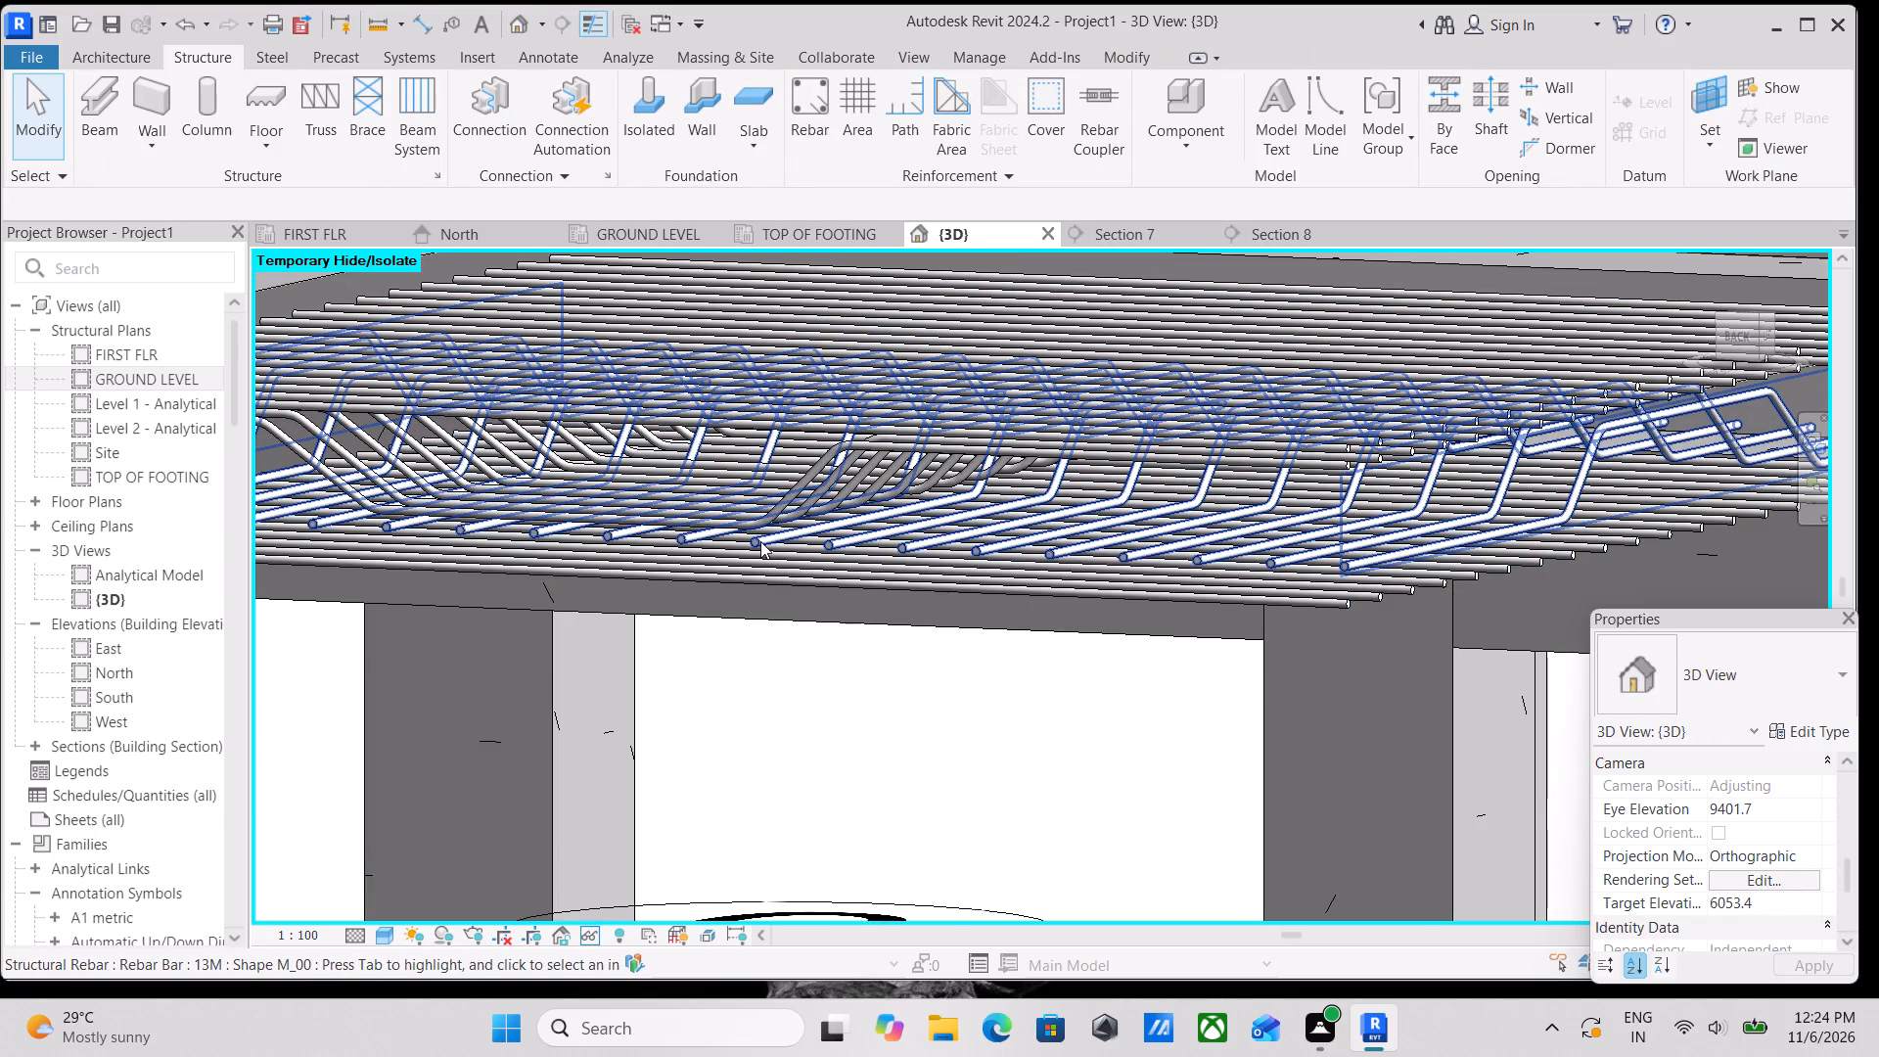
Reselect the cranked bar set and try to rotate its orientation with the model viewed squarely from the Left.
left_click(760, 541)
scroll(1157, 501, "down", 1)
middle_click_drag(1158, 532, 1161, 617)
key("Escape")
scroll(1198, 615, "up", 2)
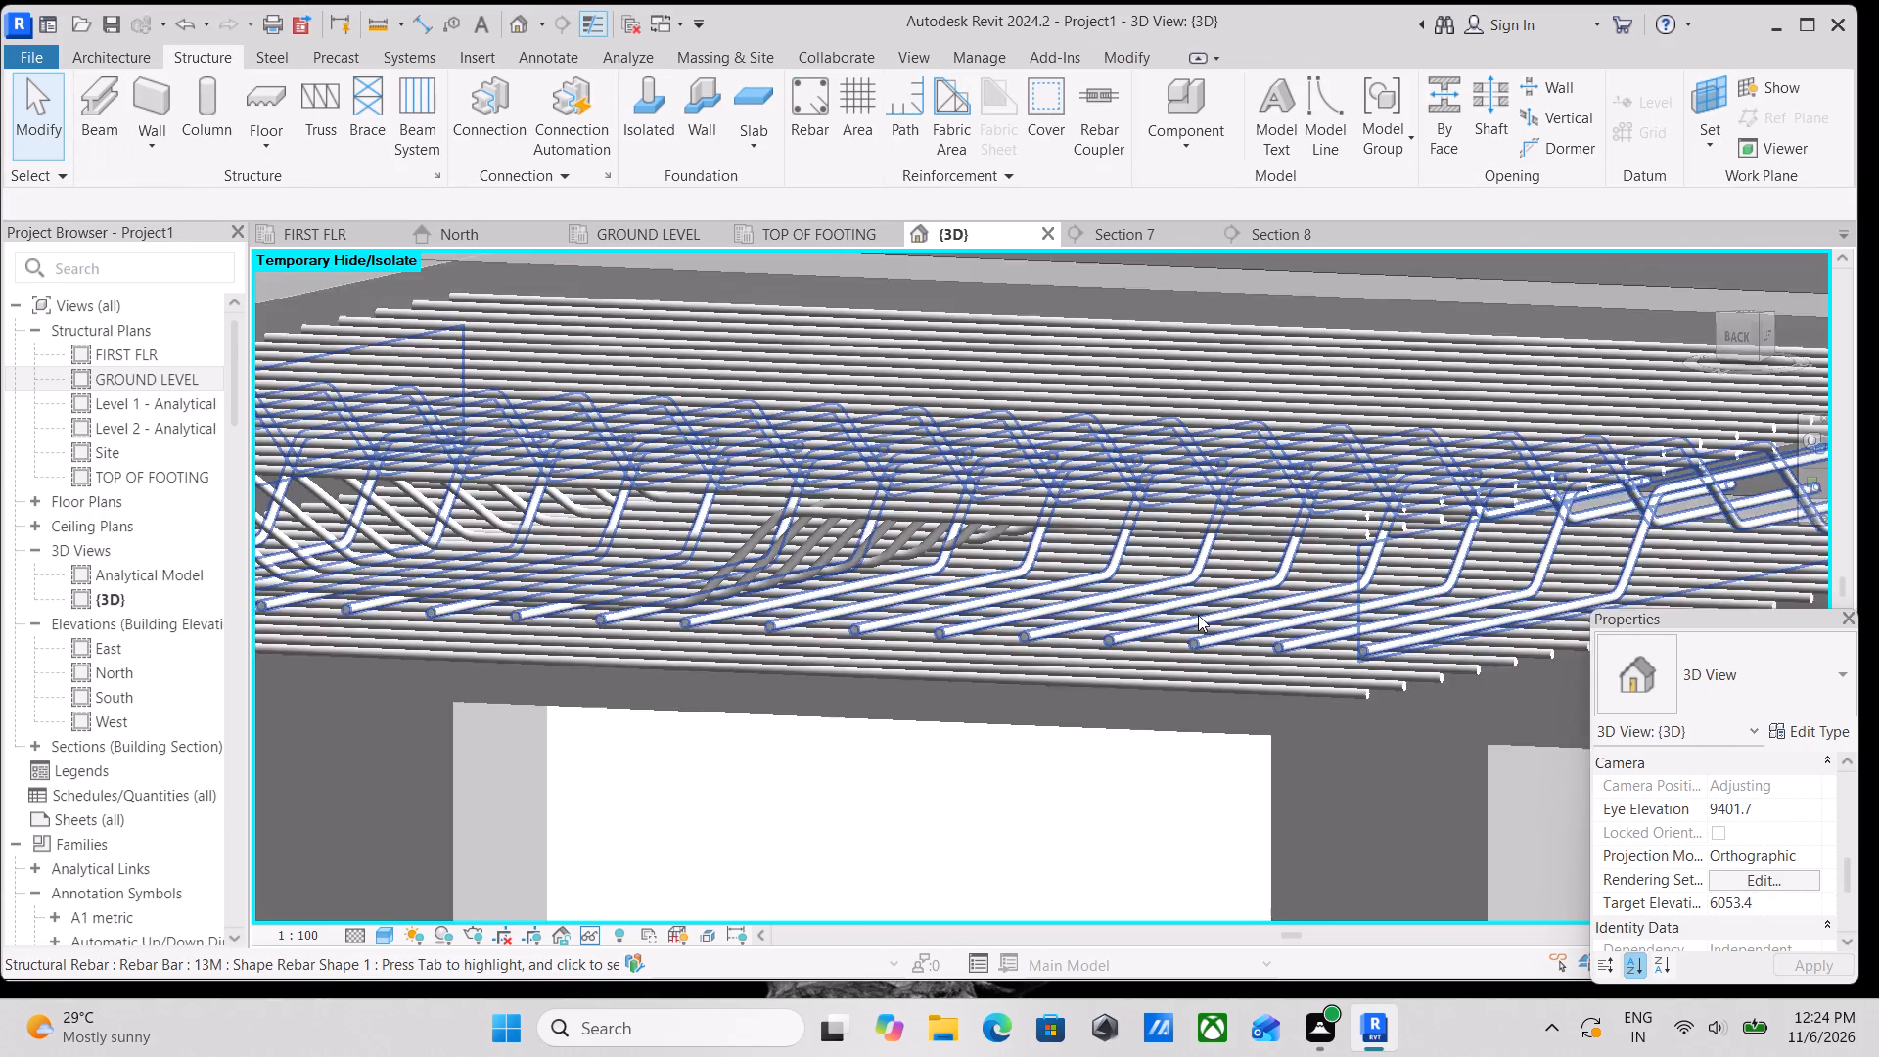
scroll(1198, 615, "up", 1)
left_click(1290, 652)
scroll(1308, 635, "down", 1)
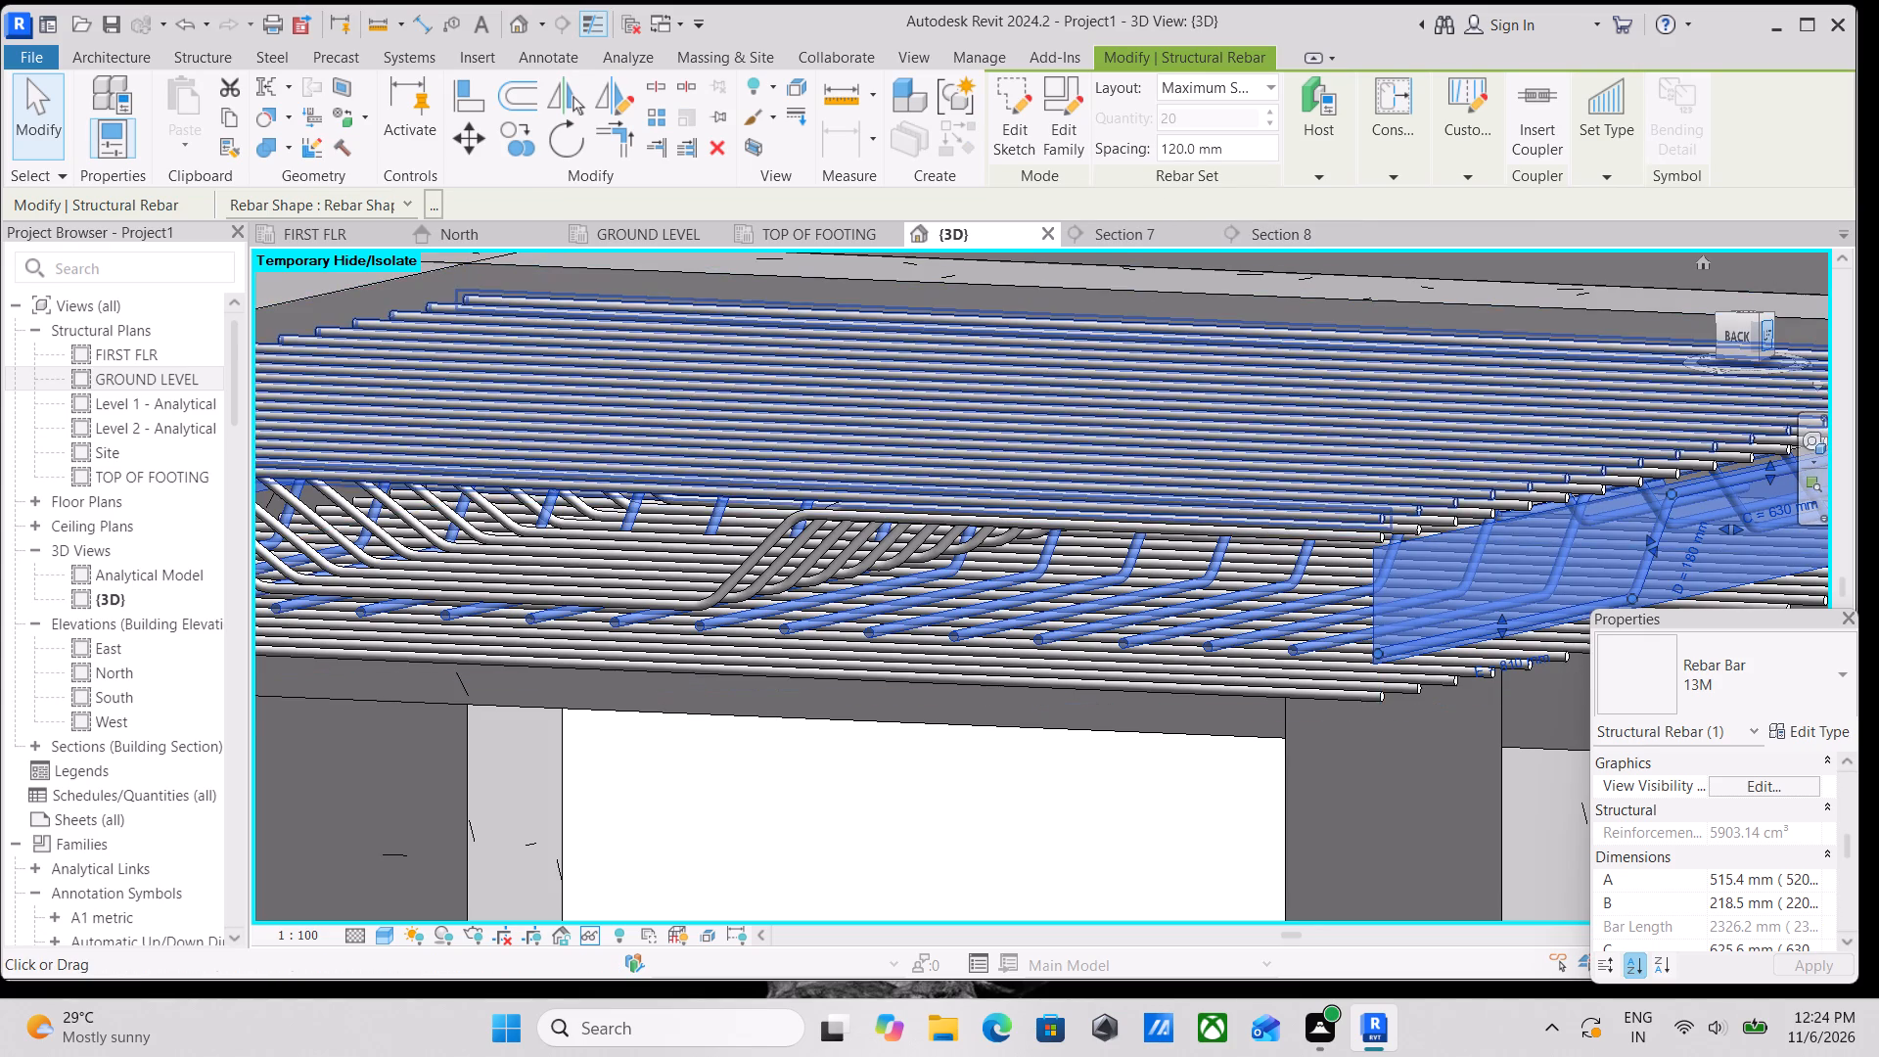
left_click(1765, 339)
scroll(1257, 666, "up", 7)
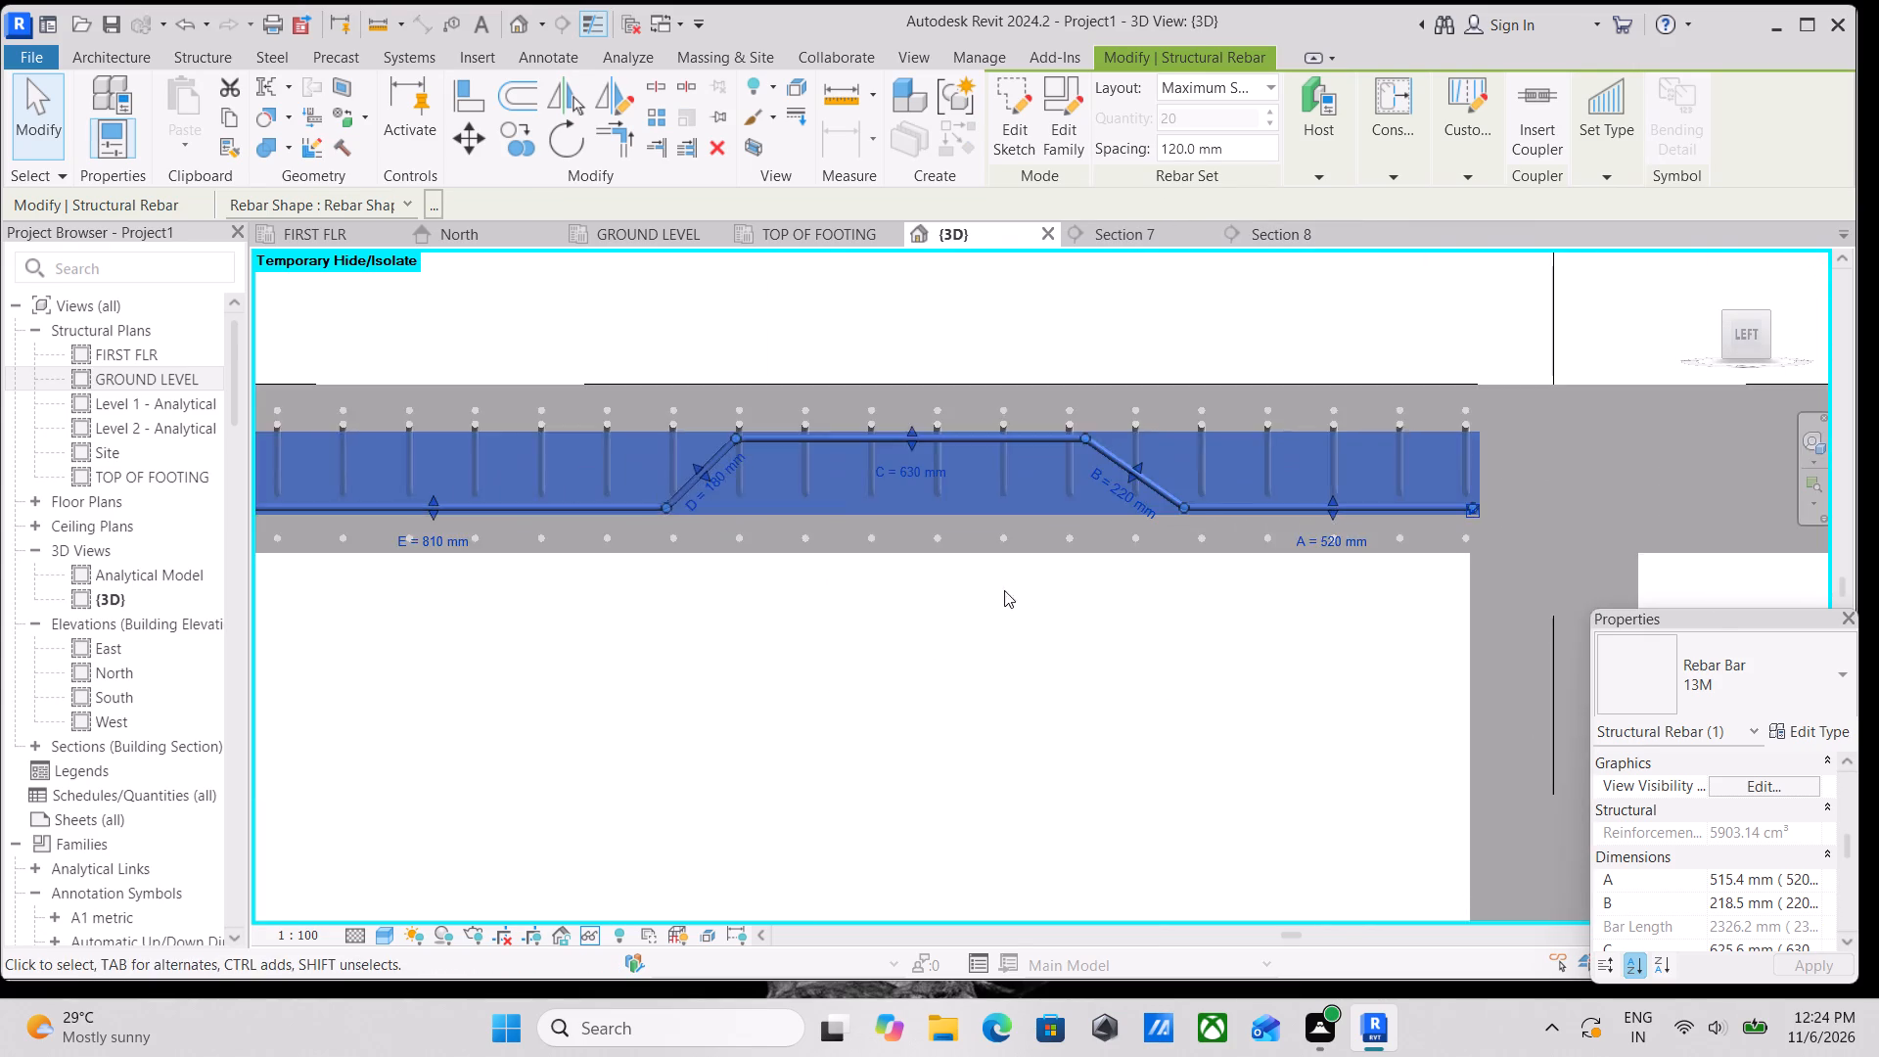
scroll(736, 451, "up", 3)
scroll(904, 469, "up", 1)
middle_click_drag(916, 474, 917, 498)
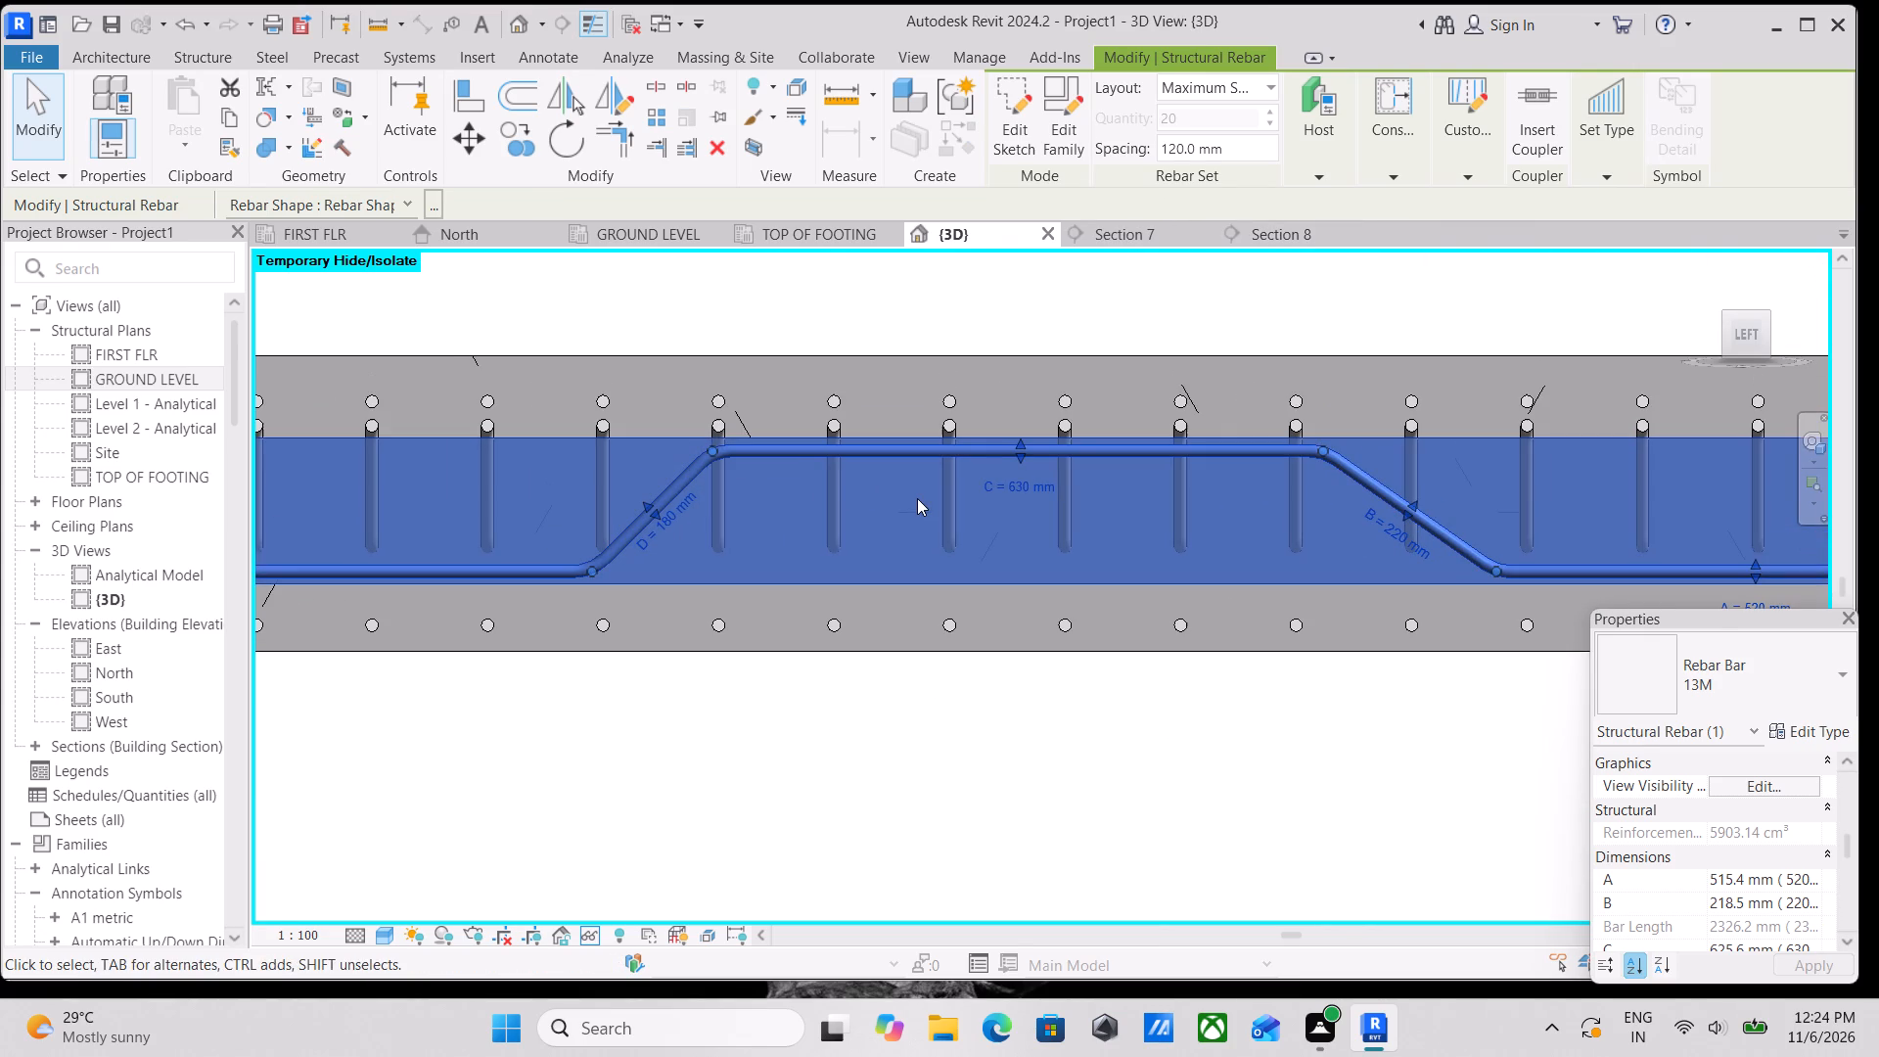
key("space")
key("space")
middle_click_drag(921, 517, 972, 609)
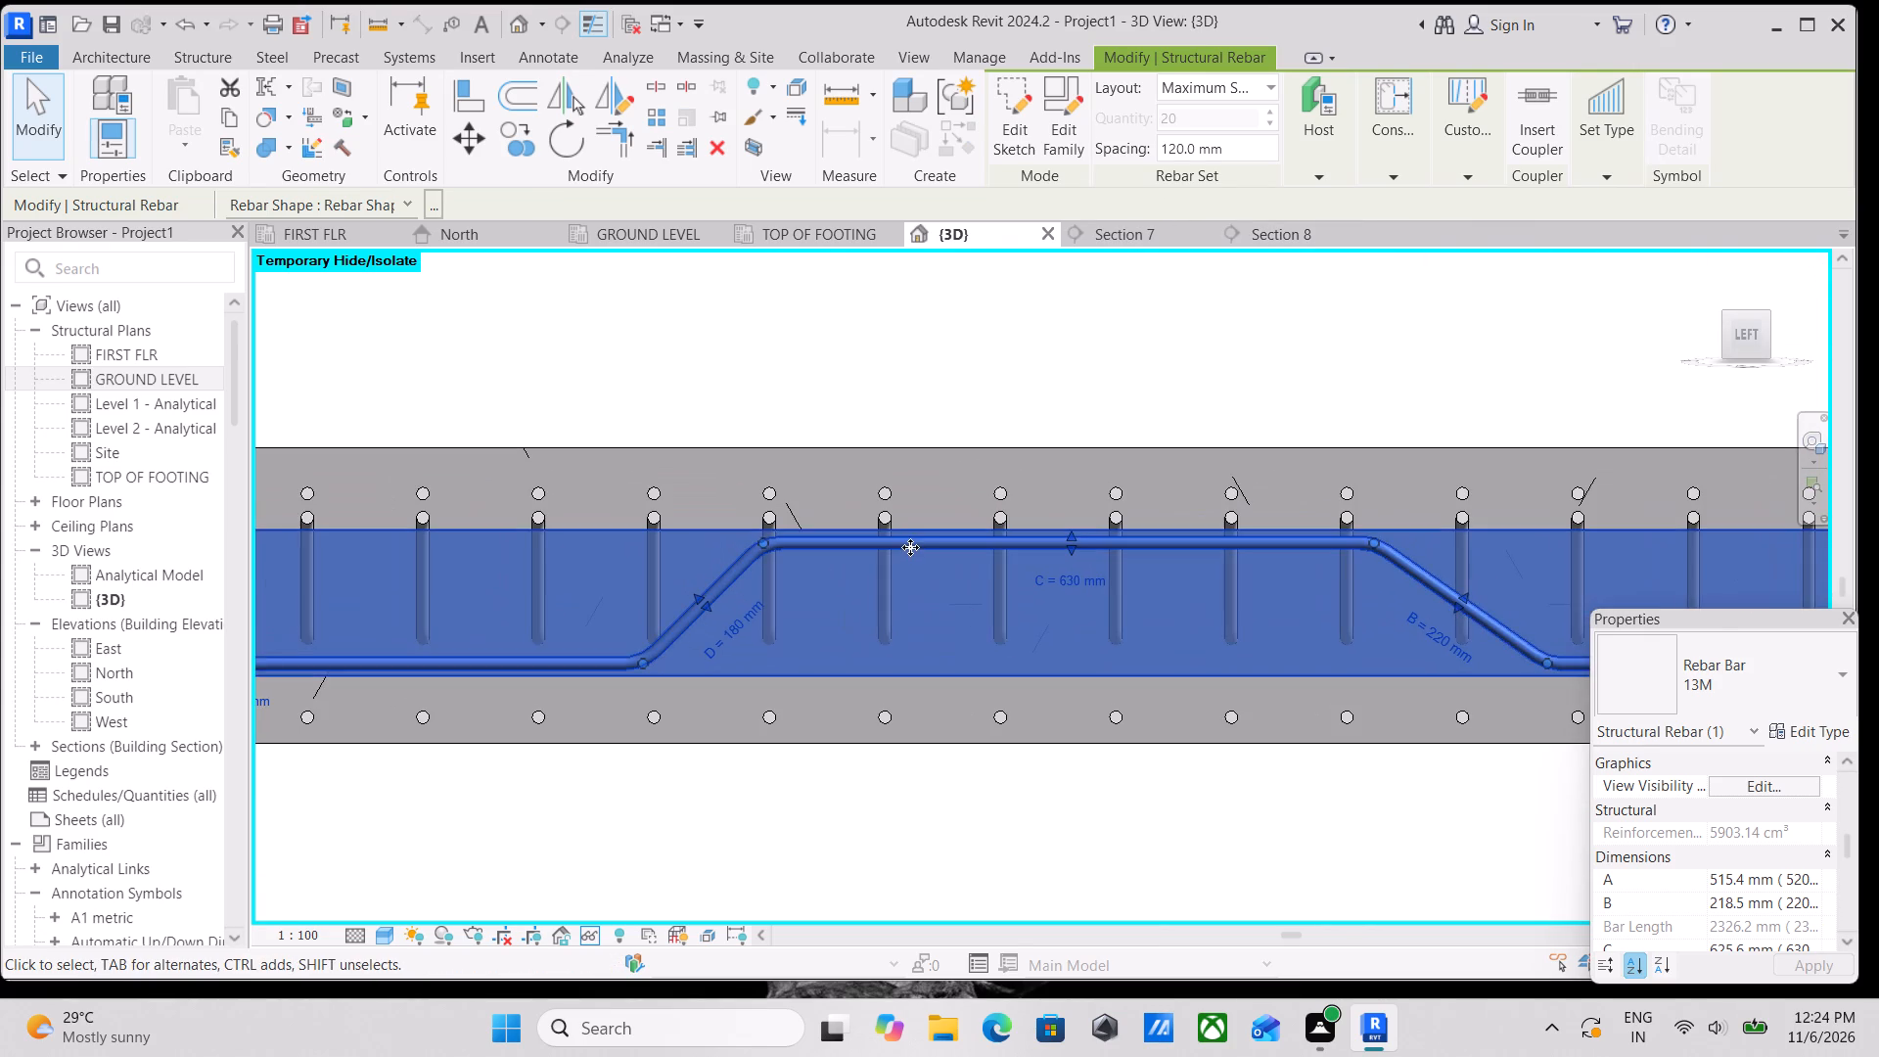
Examine the cranked bar set's profile within the slab depth in the Left view.
key("Escape")
left_click(794, 535)
middle_click_drag(806, 554, 1163, 615)
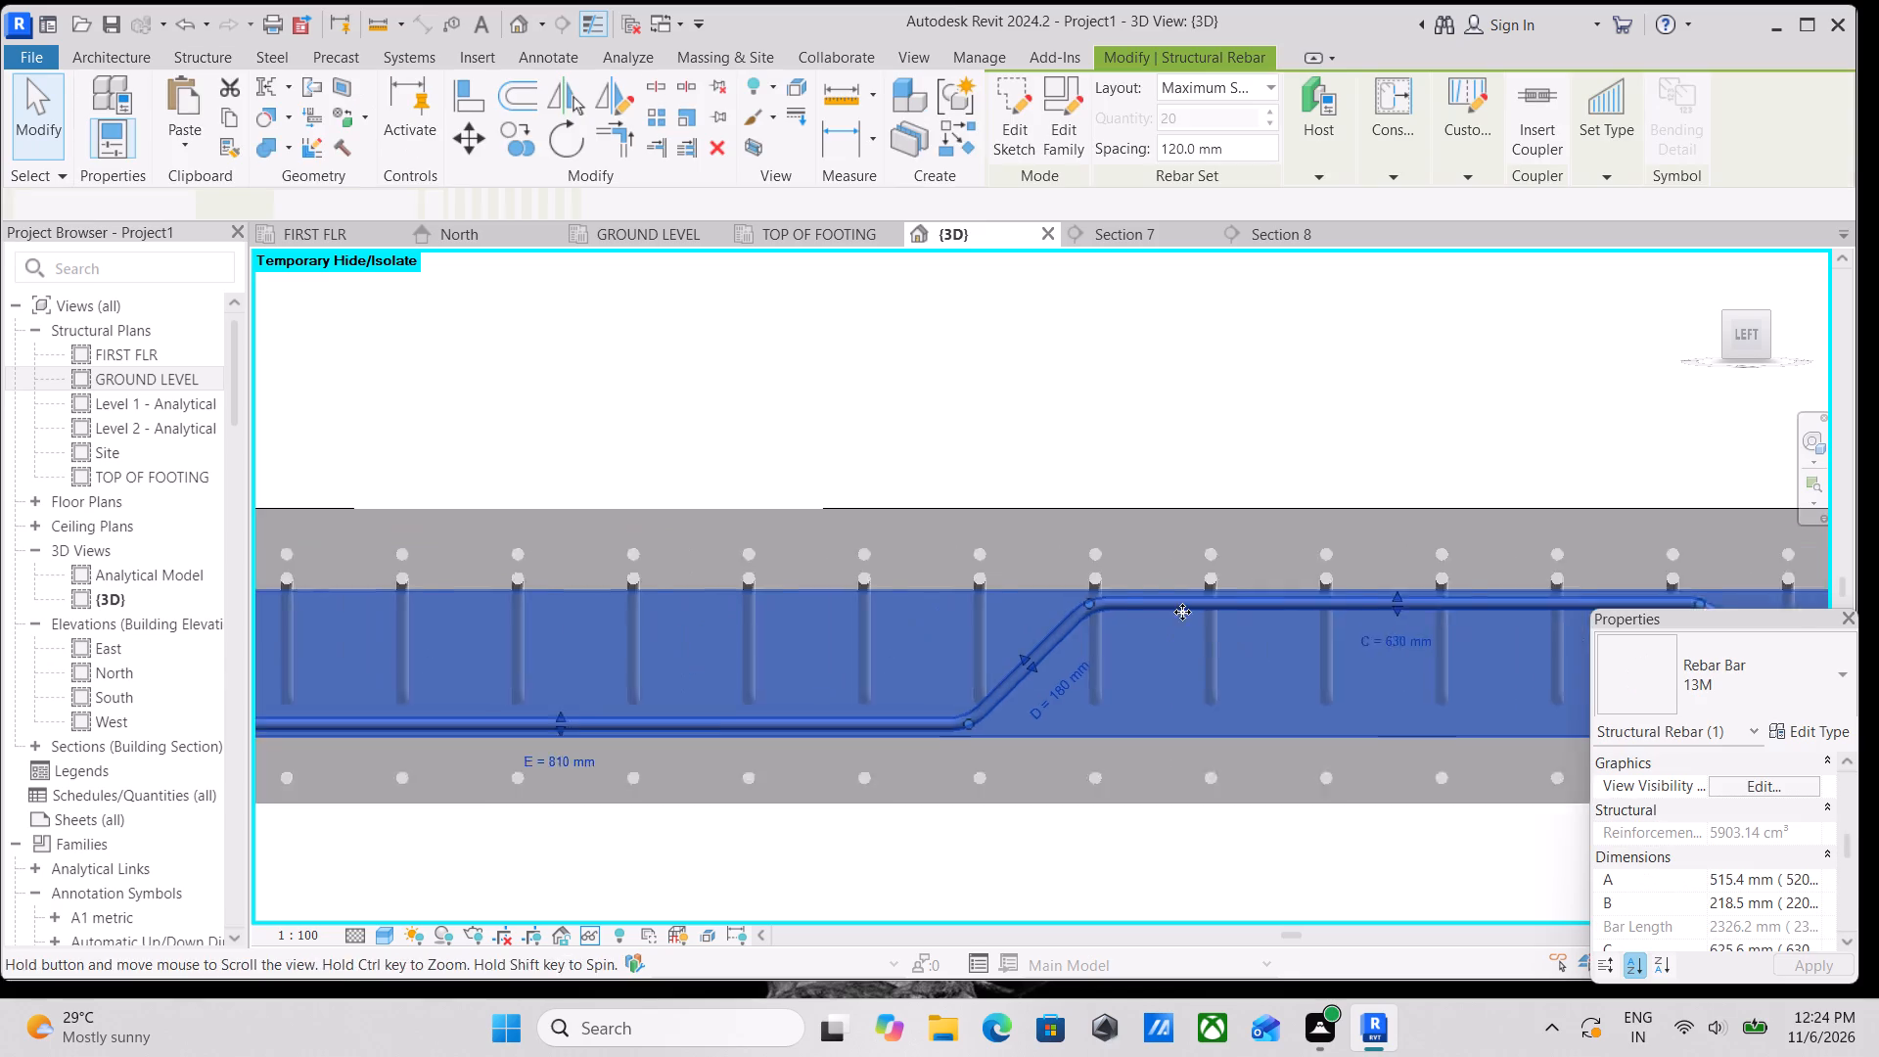
scroll(1065, 611, "down", 1)
middle_click_drag(1065, 611, 1091, 649)
key("Escape")
scroll(589, 741, "up", 1)
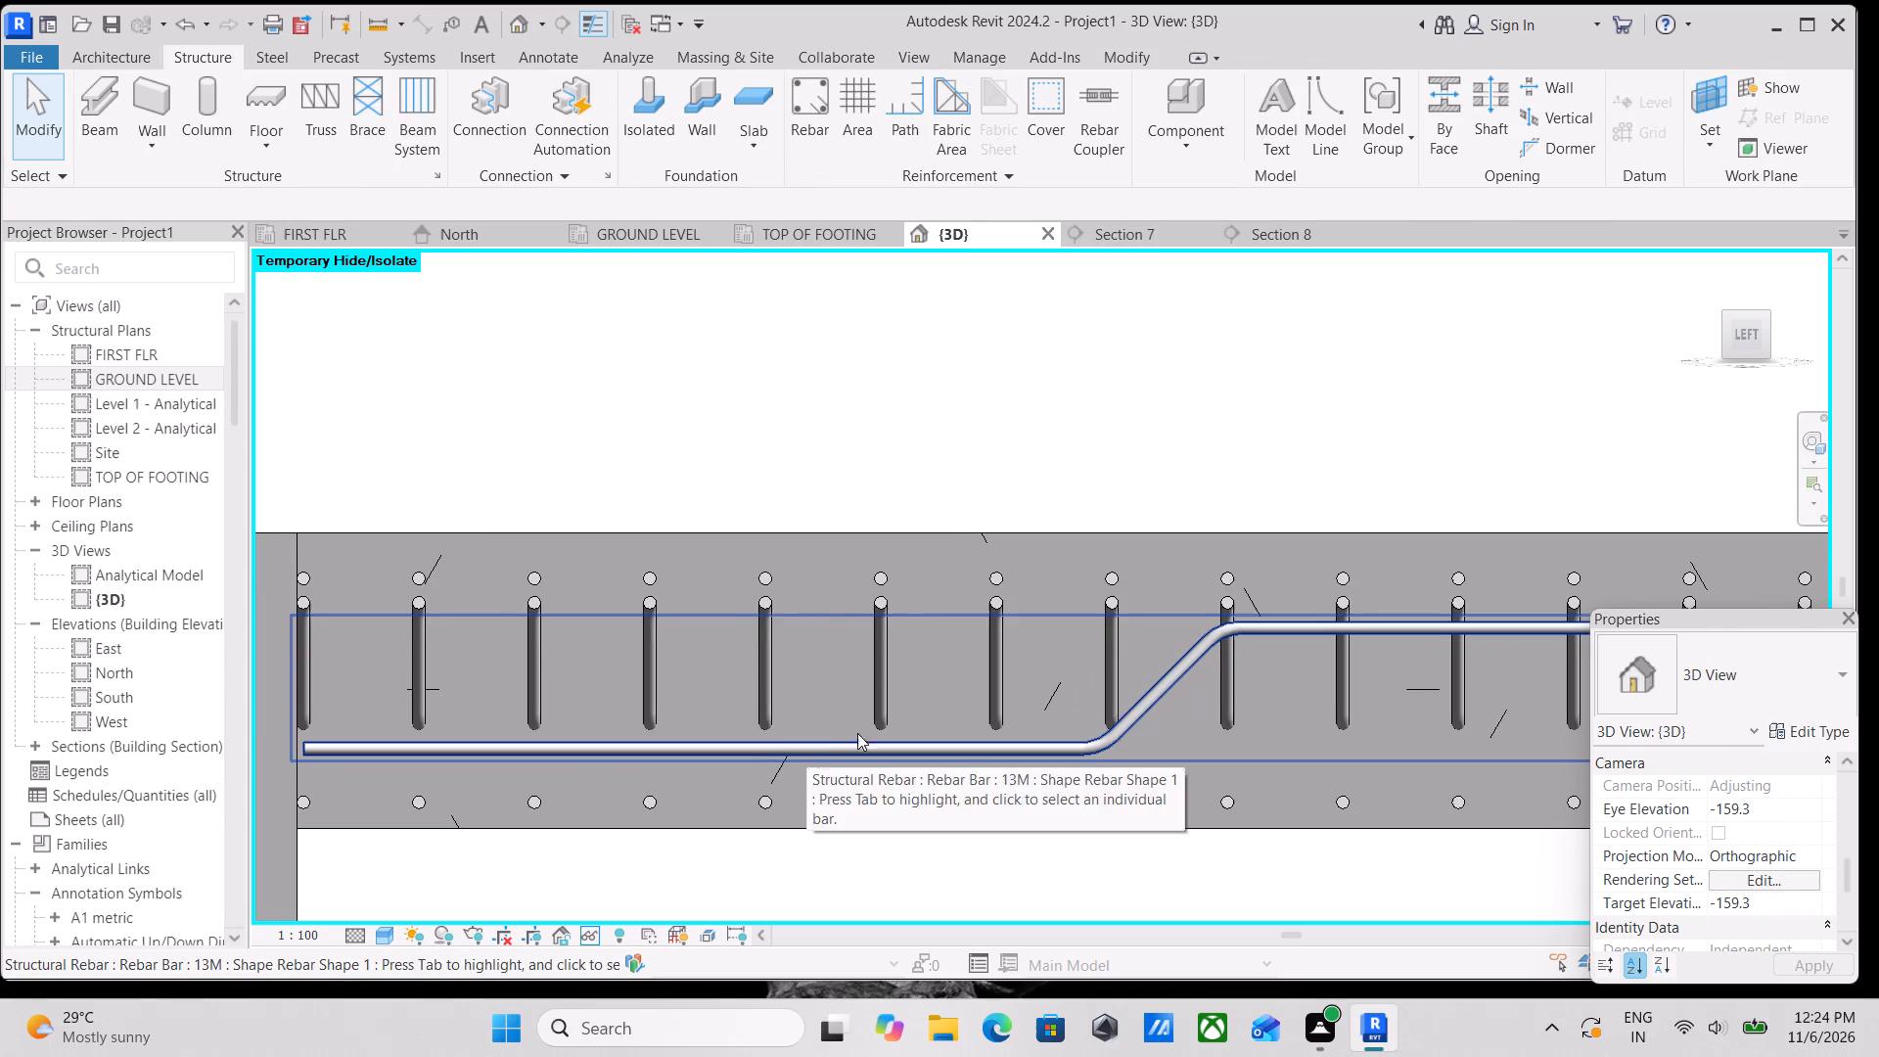
scroll(1285, 592, "down", 1)
middle_click_drag(1285, 592, 1097, 586)
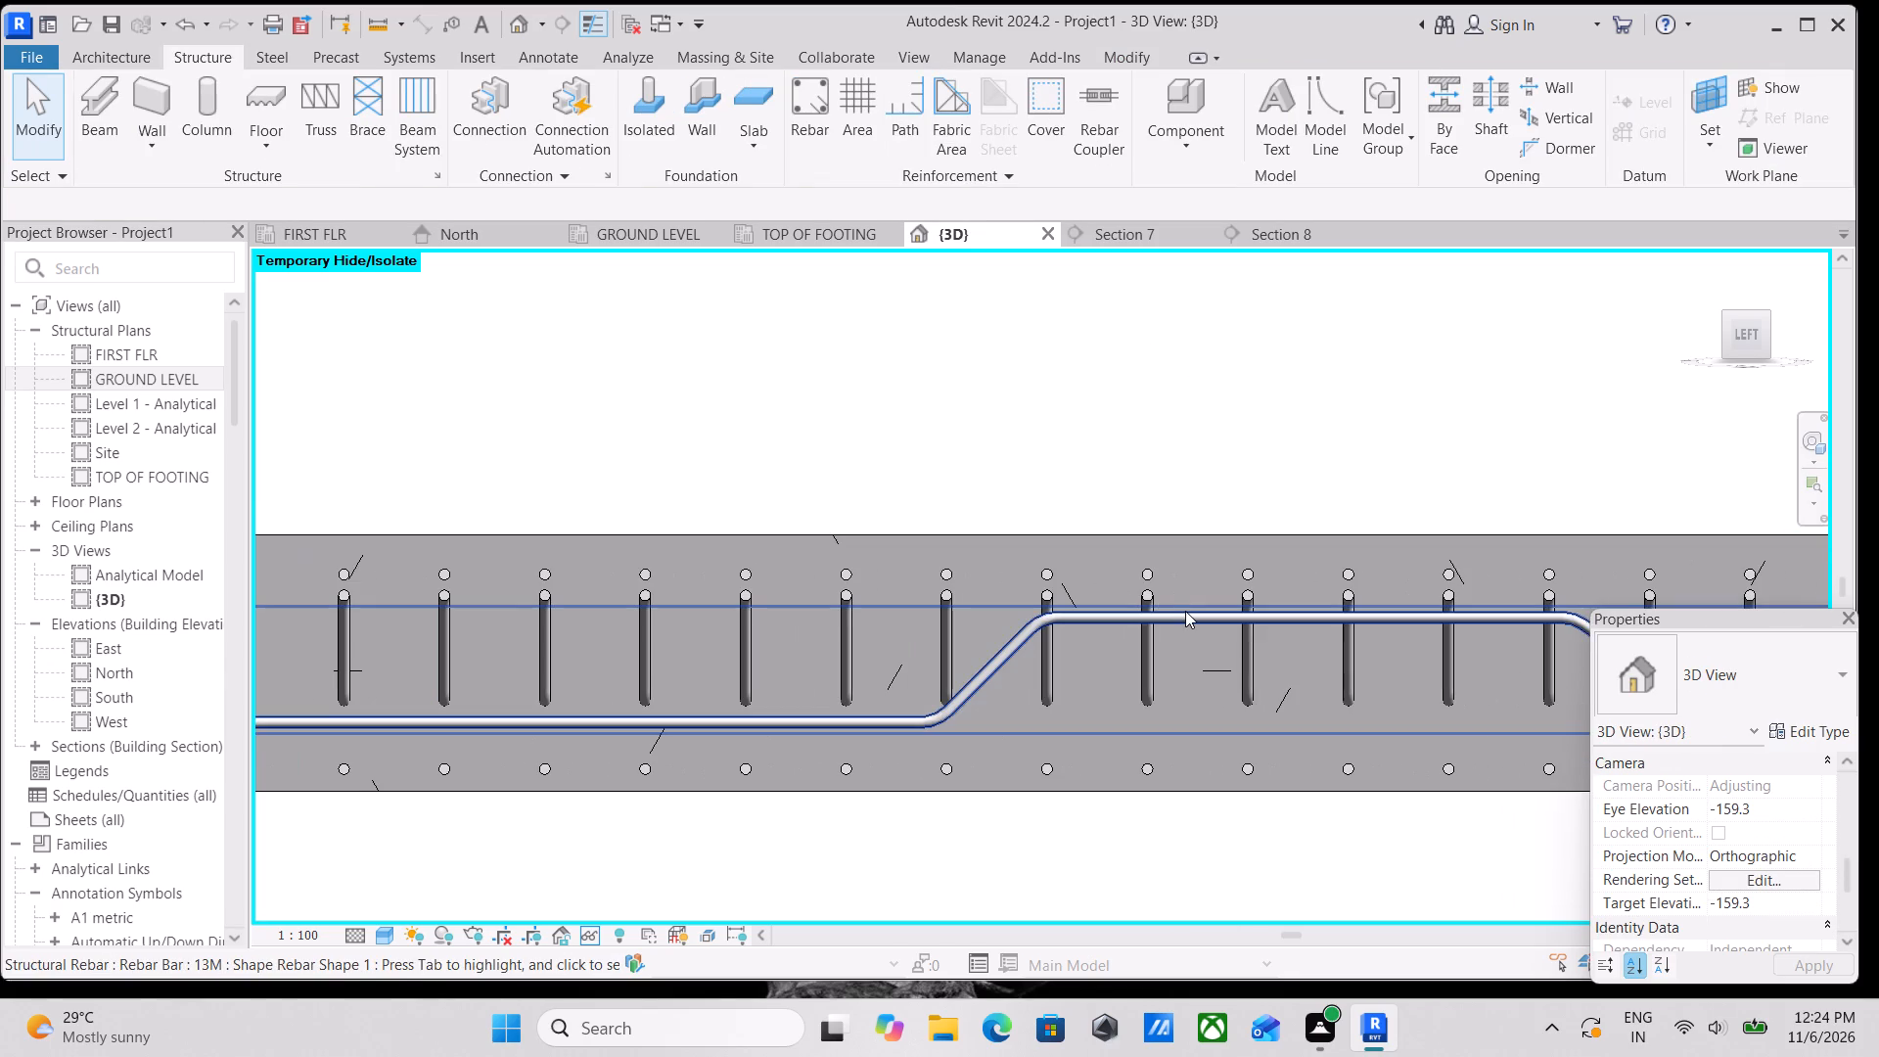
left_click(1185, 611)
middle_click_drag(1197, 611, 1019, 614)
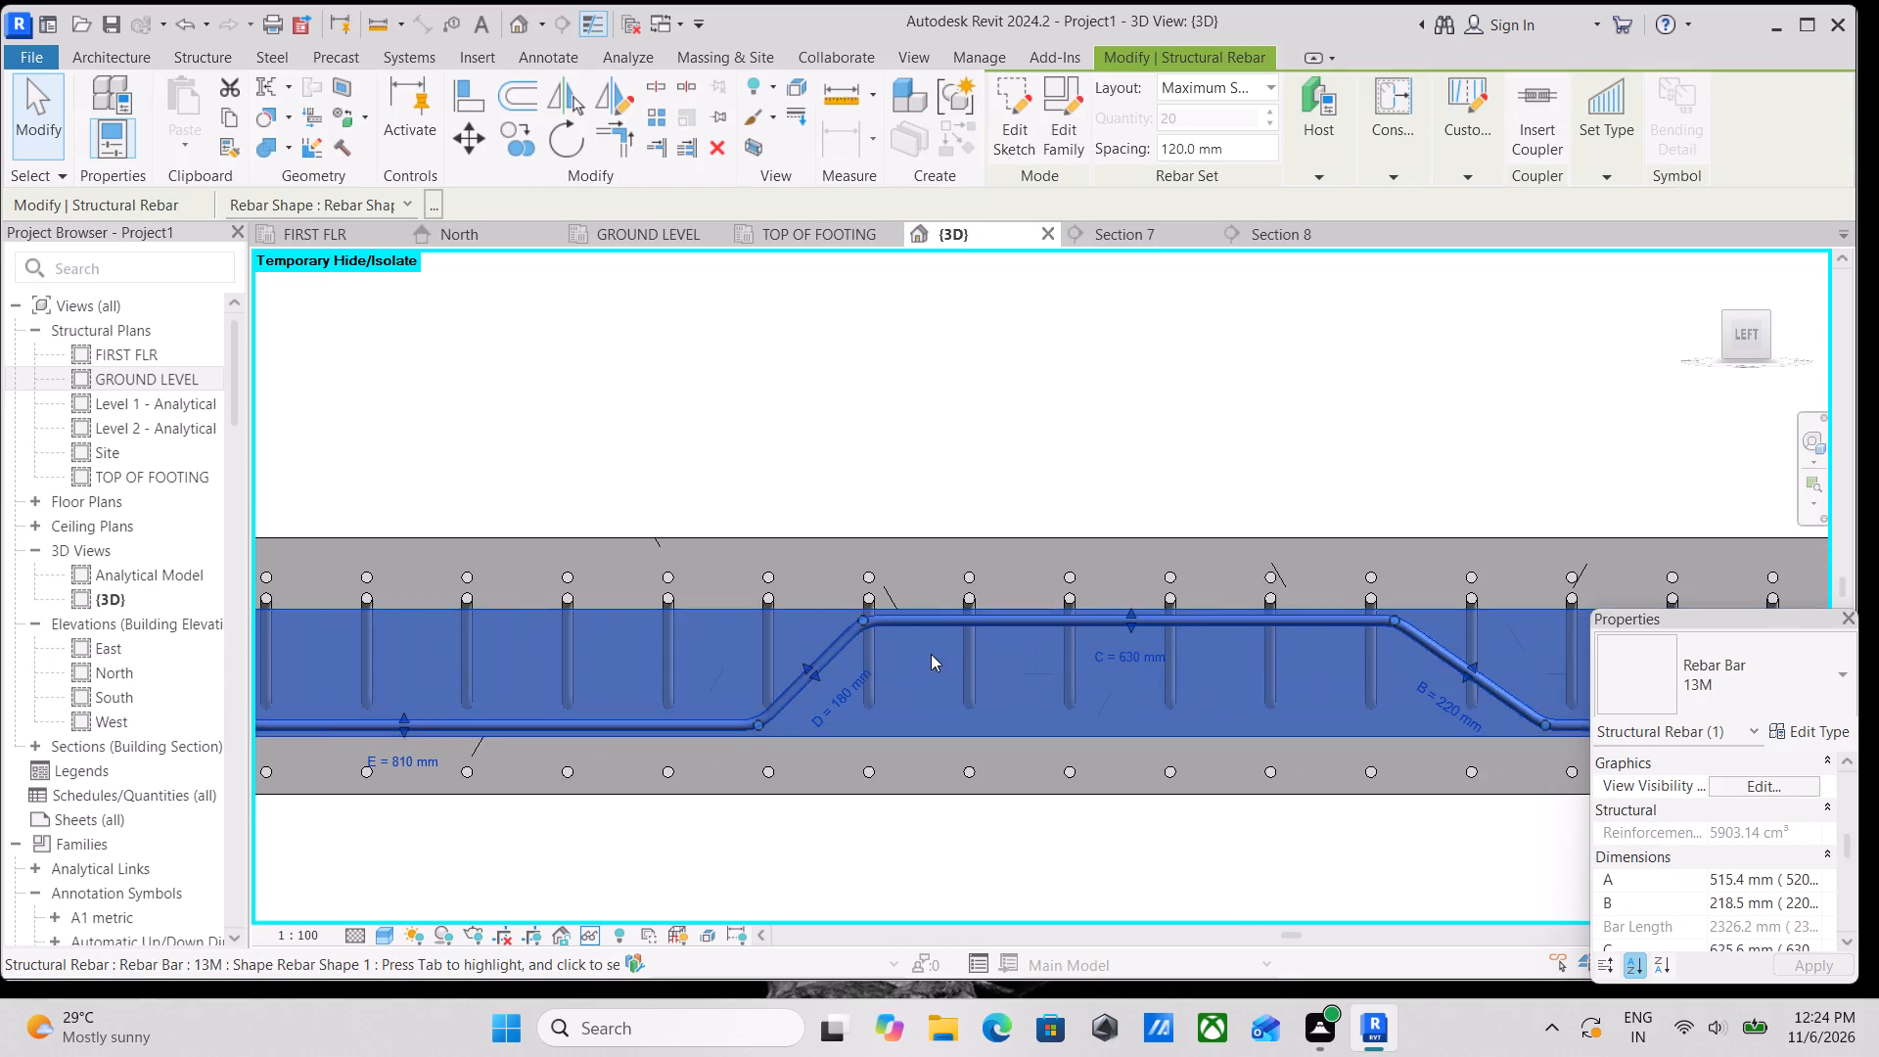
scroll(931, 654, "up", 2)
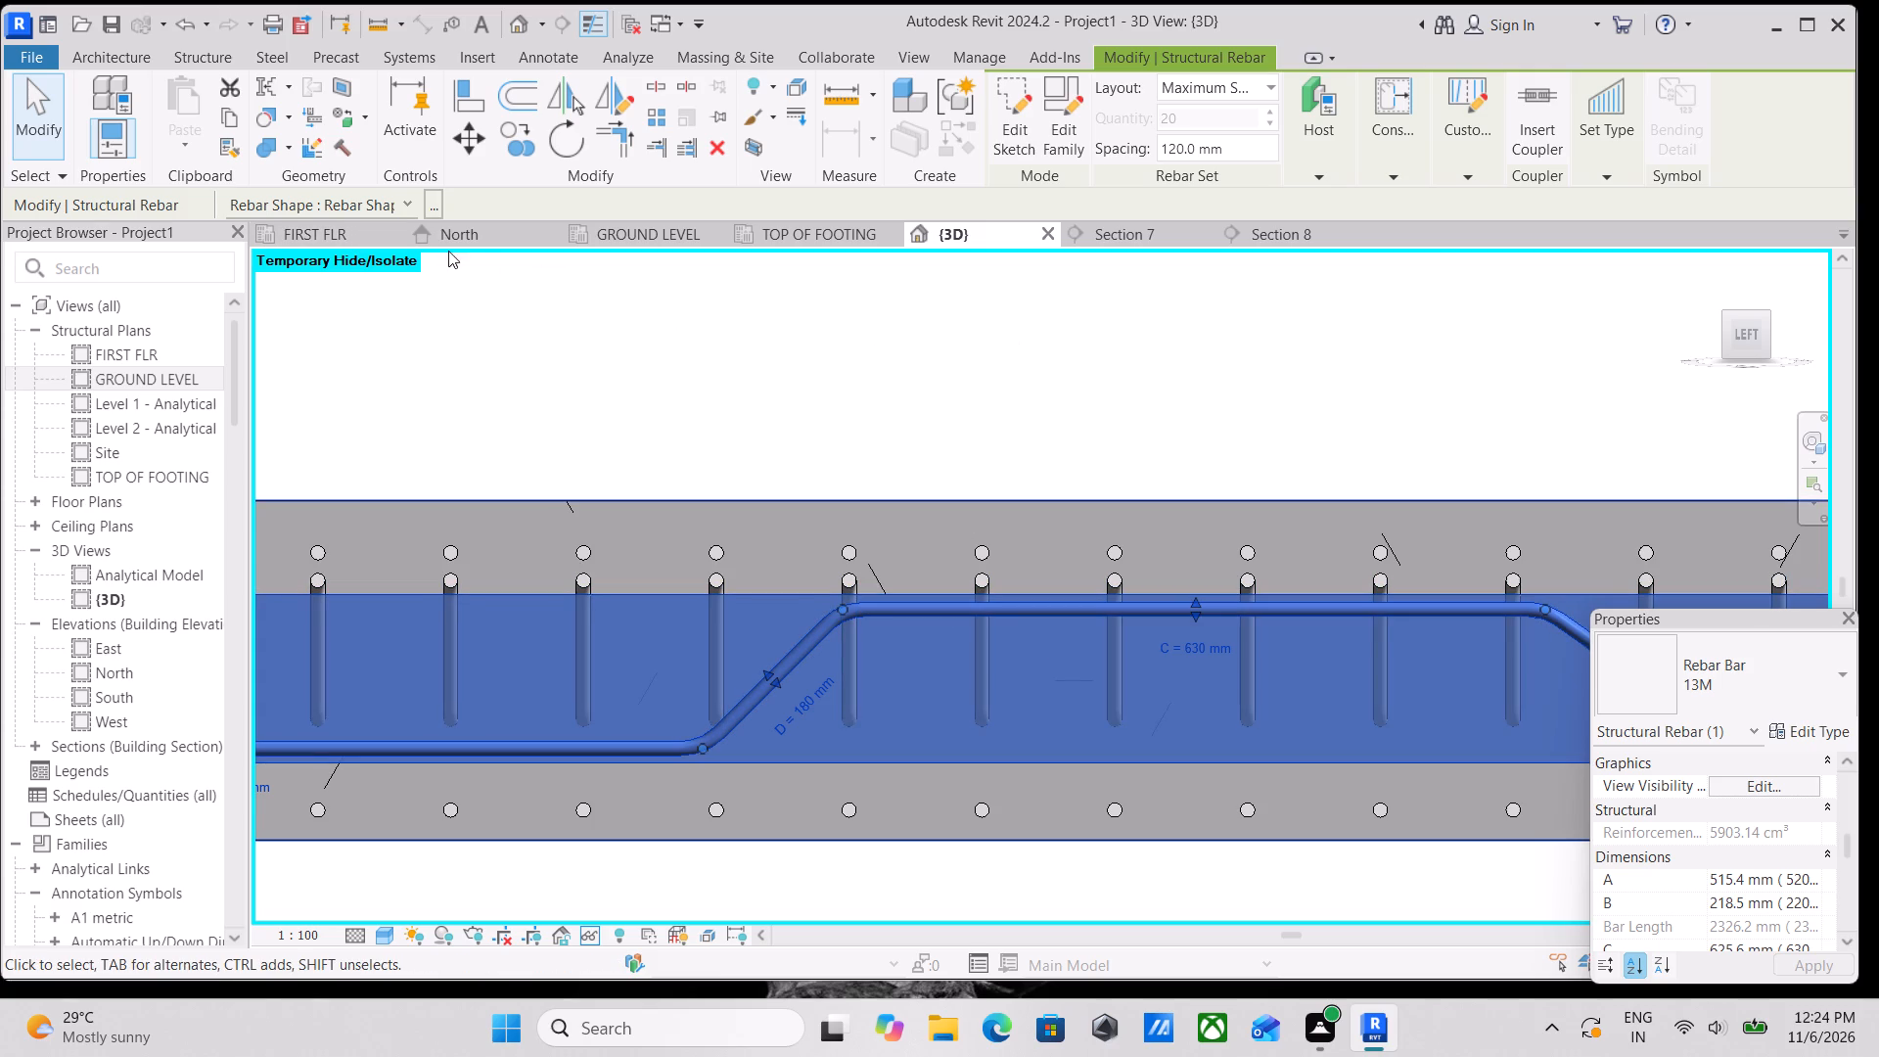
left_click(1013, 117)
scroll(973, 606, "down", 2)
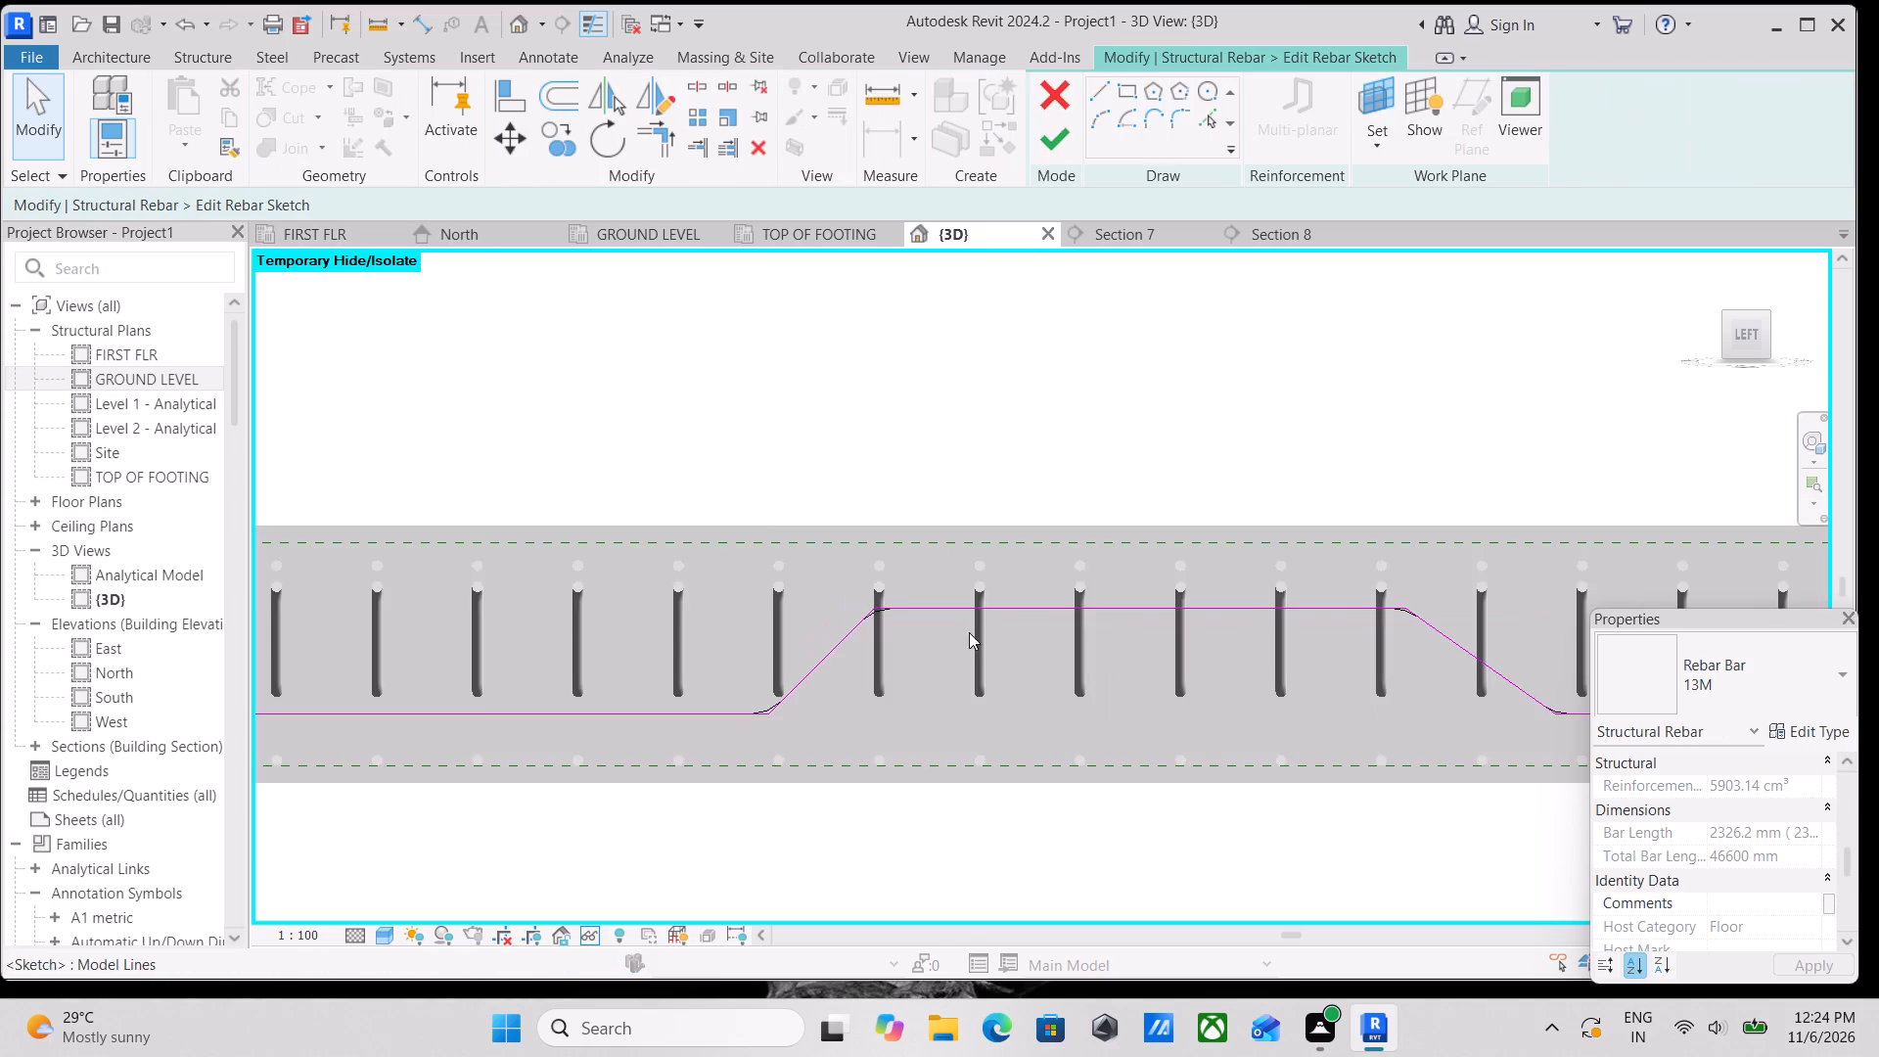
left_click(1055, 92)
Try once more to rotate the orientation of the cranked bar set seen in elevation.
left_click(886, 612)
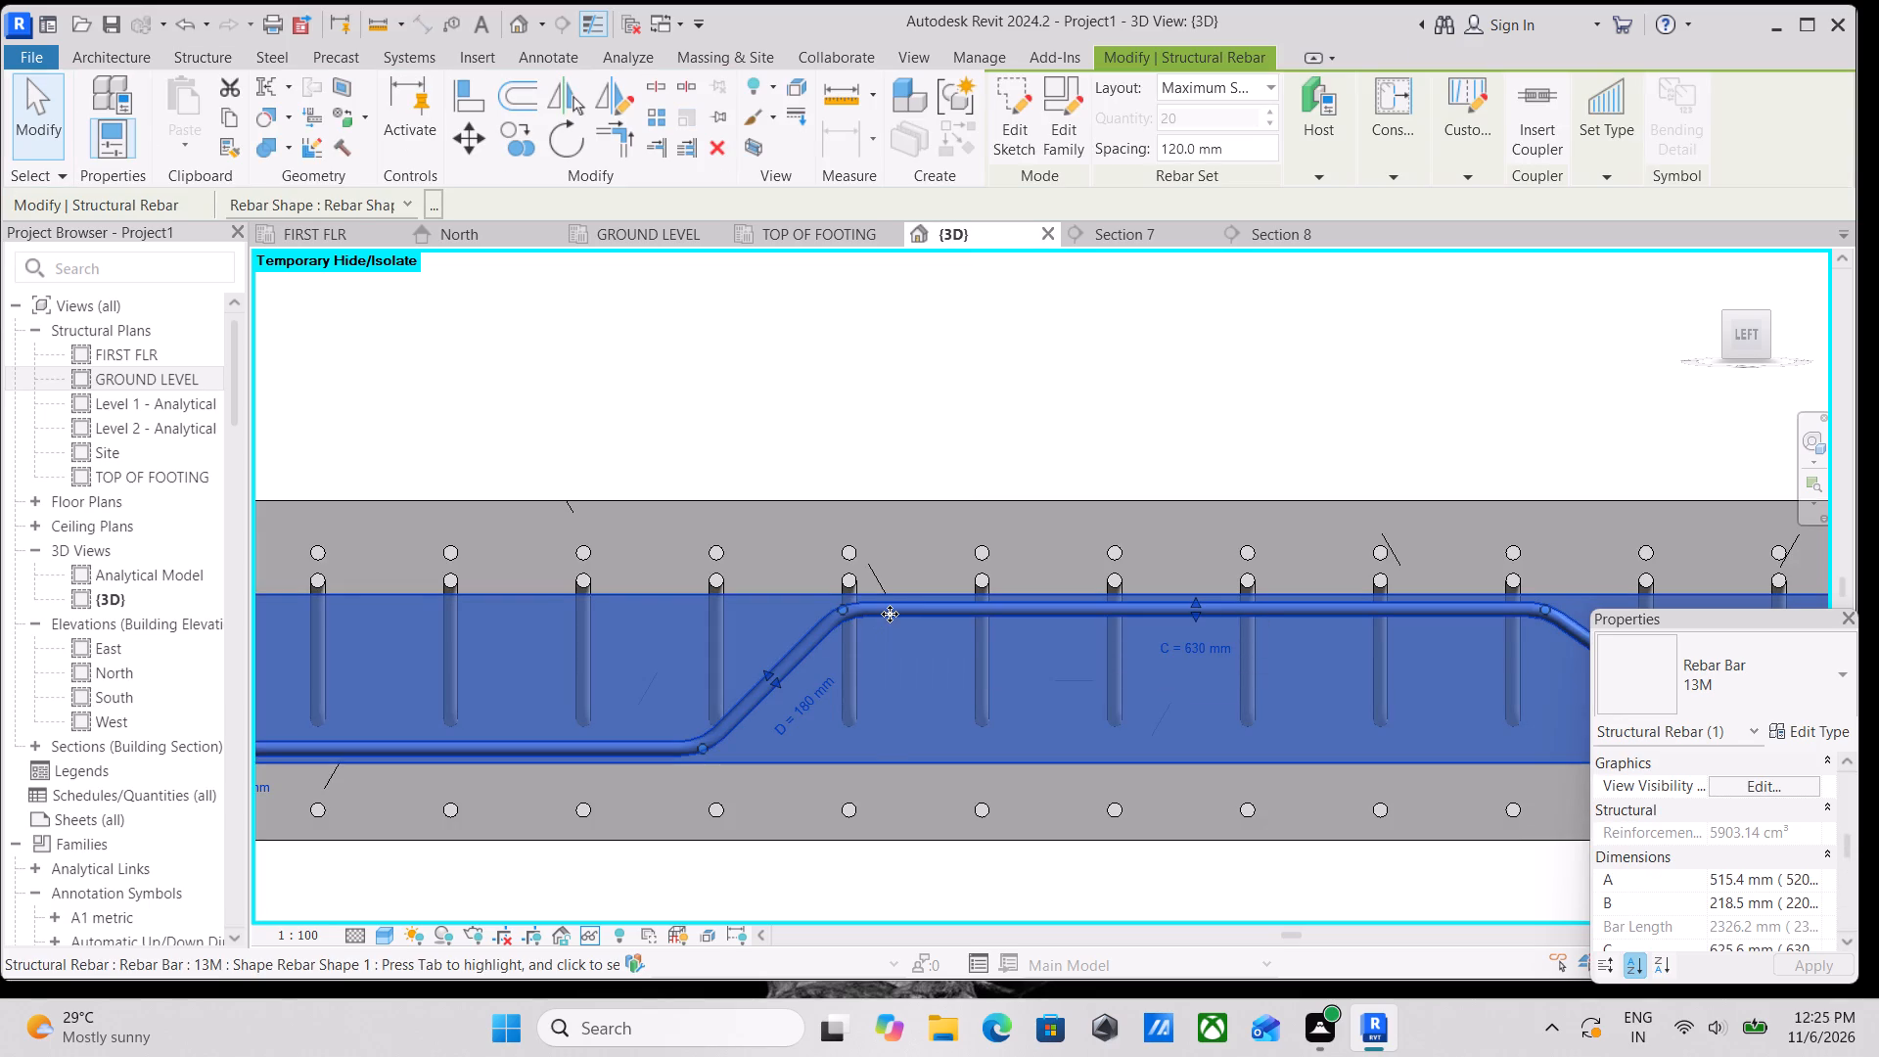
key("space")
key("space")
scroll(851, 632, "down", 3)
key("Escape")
Delete the selected cranked bar set from the corner floor panel in the 3D view.
left_click(778, 677)
middle_click_drag(908, 655, 1111, 574)
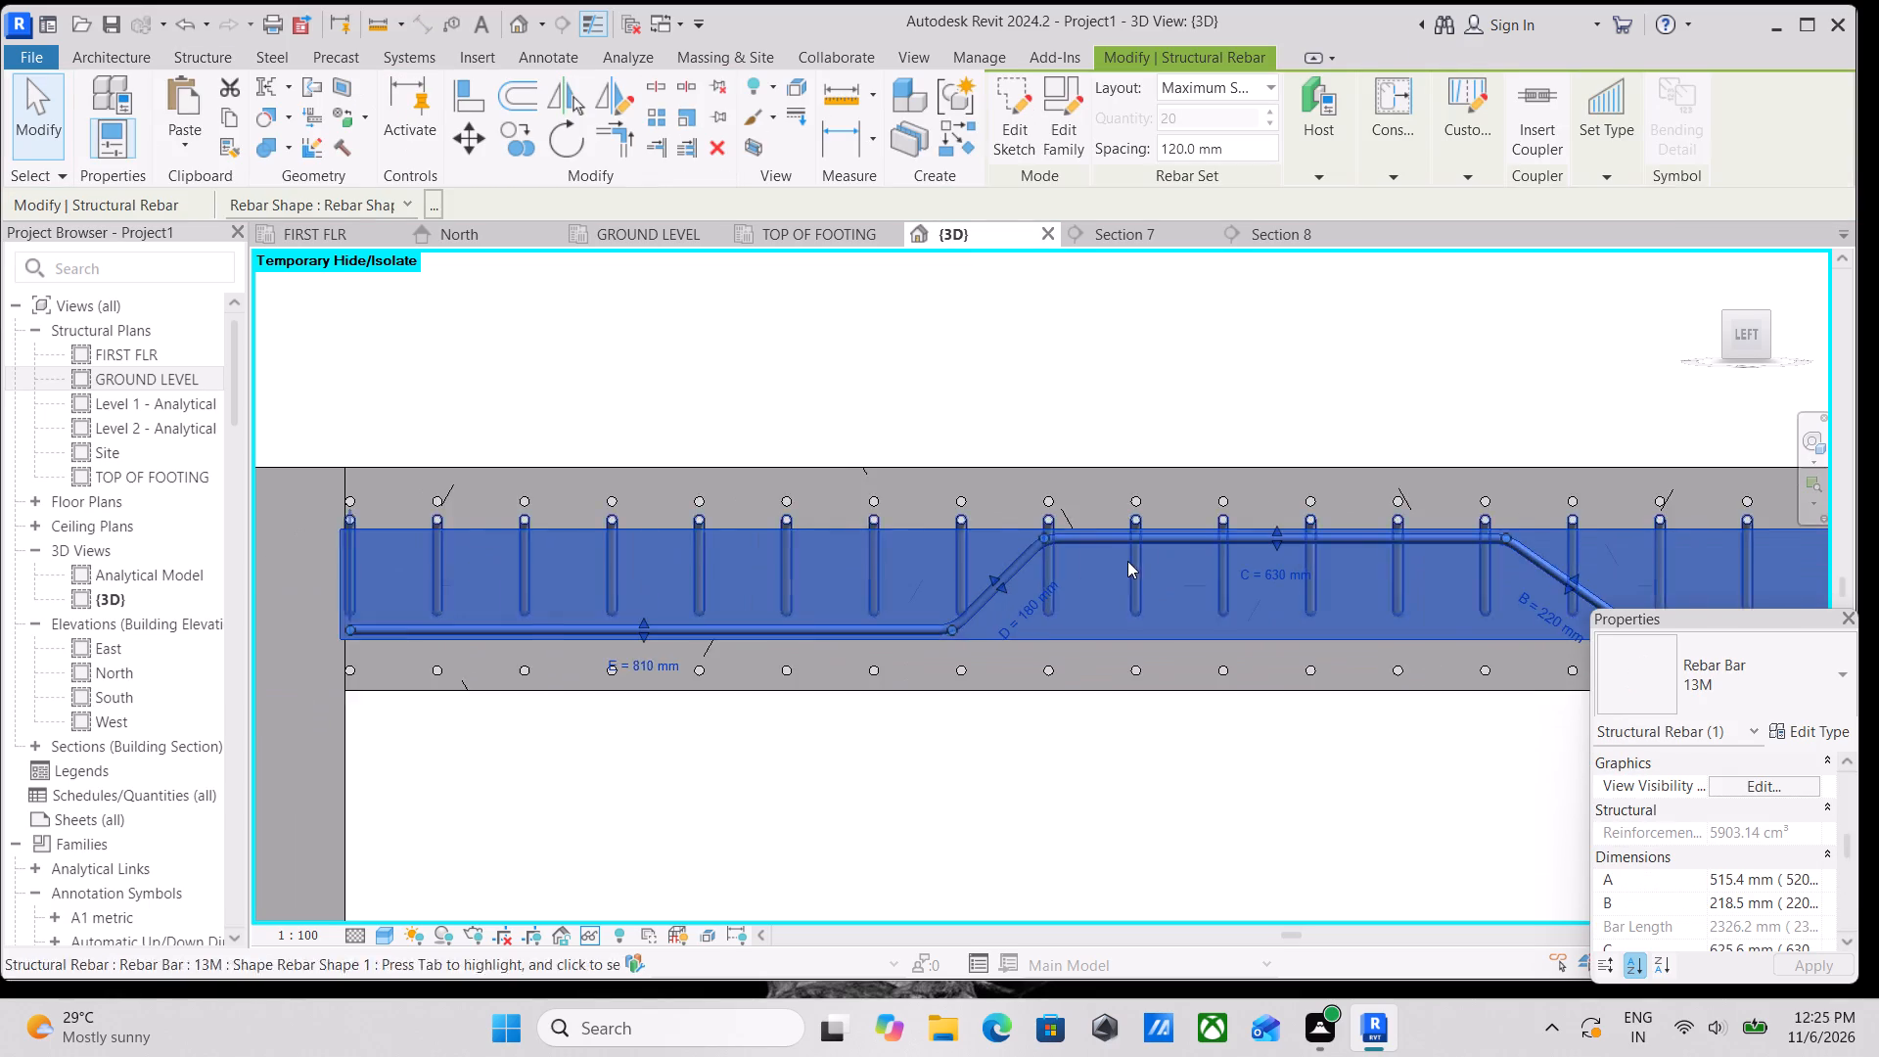
scroll(804, 623, "down", 1)
middle_click_drag(804, 623, 937, 623)
middle_click_drag(1154, 609, 882, 674)
scroll(929, 669, "down", 2)
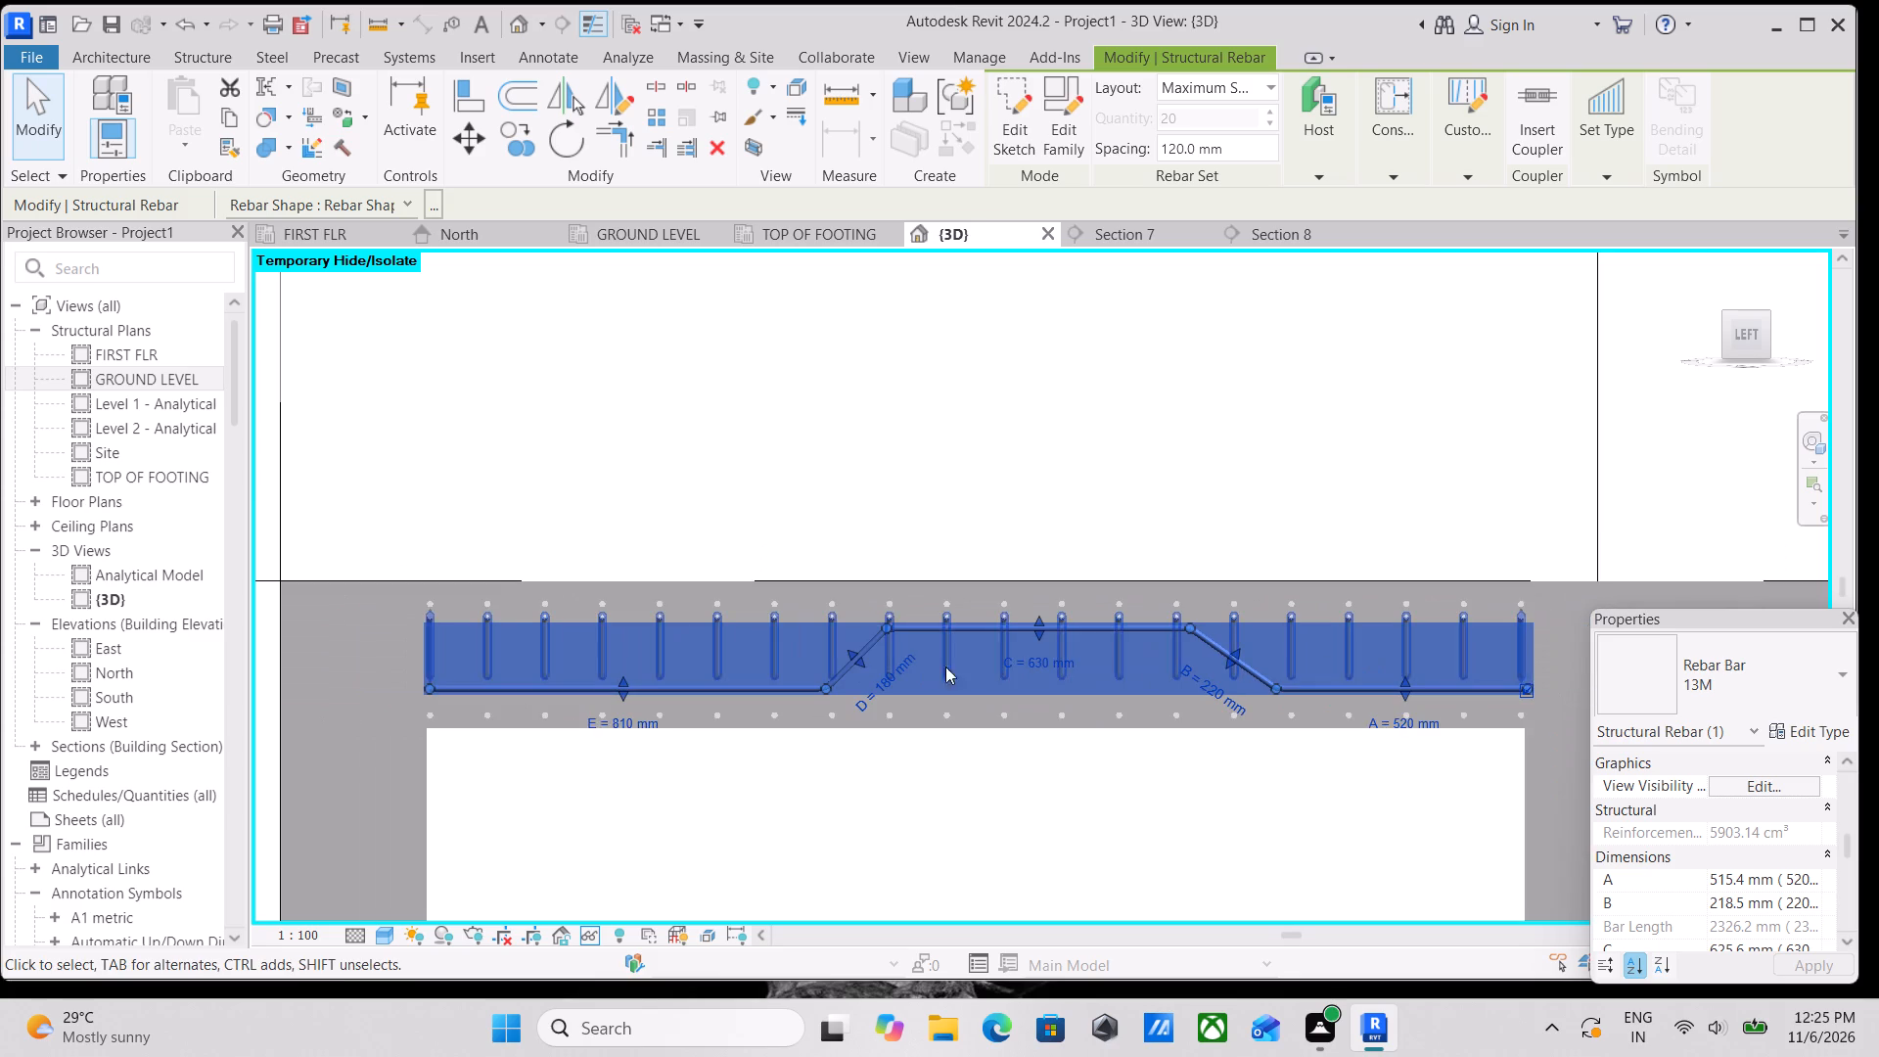
right_click(969, 666)
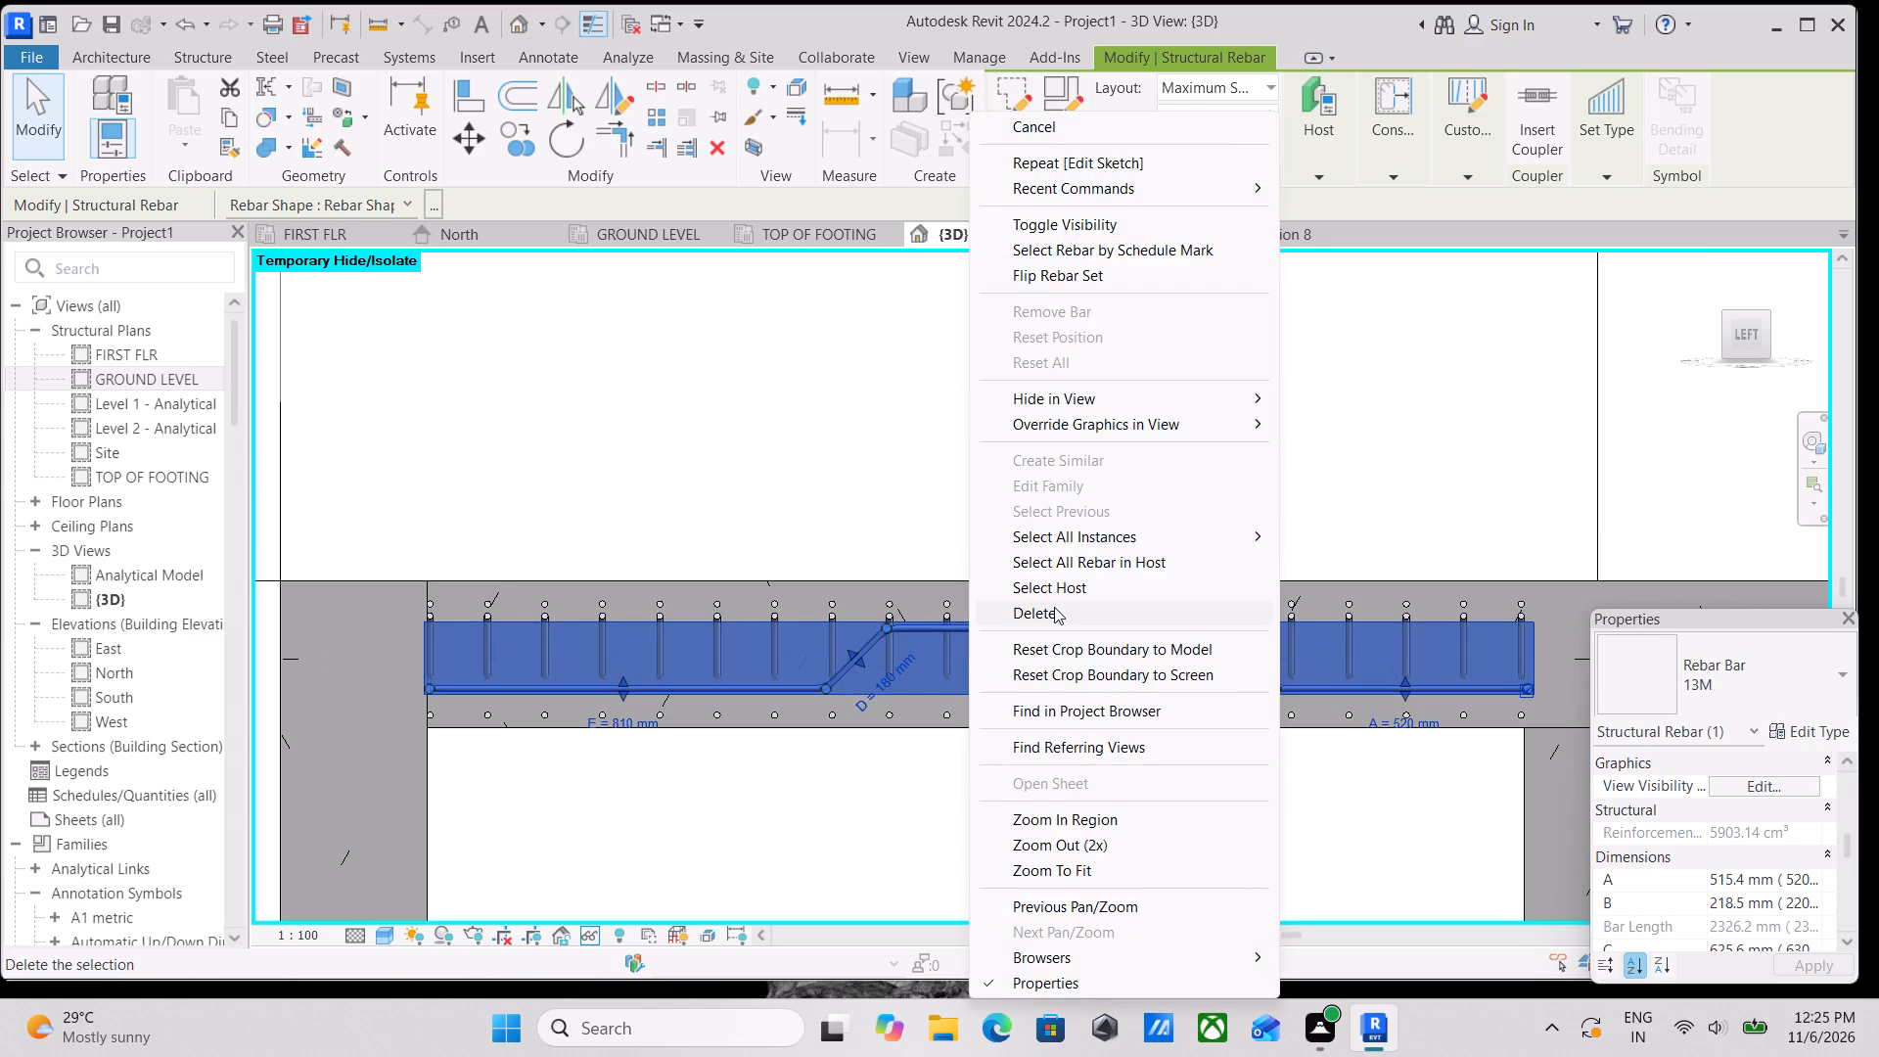
left_click(1054, 607)
scroll(941, 634, "up", 1)
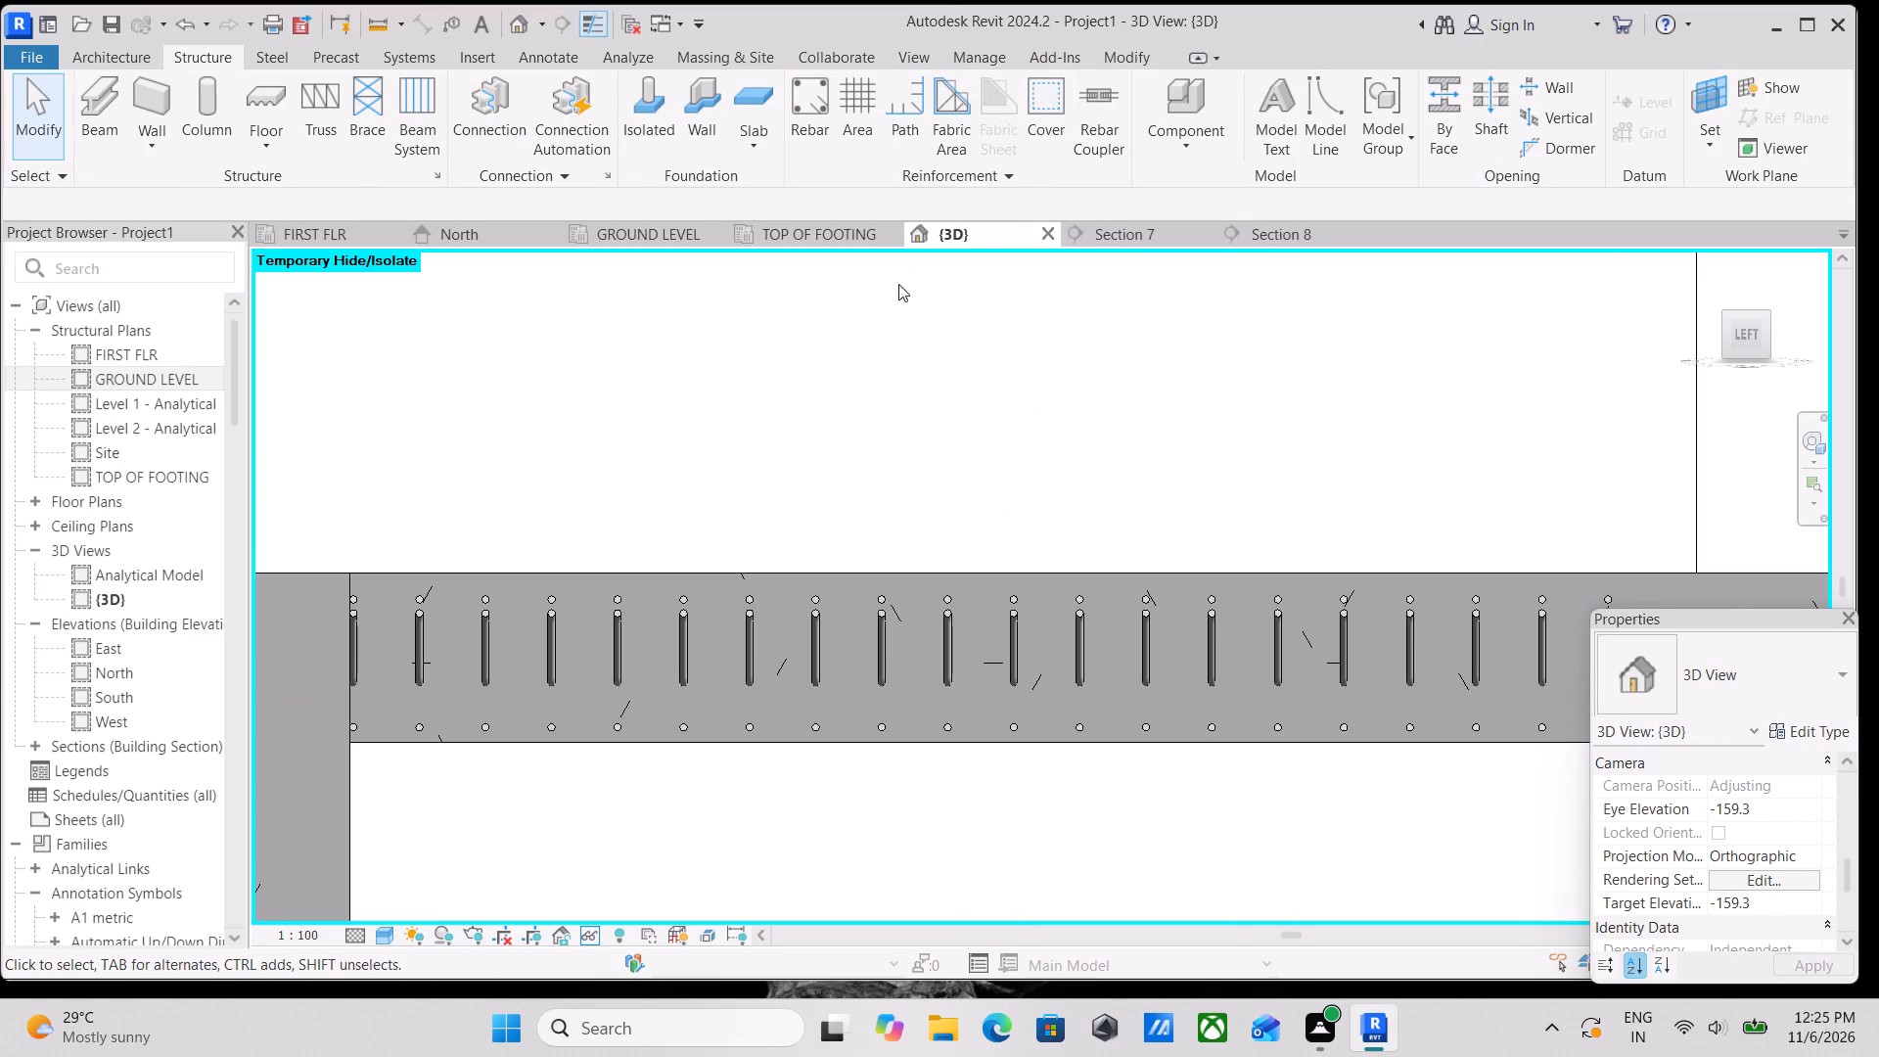
Compare the corner panel's cranked bar arrangement in Section 7 with the remaining bars in the 3D view.
left_click(1121, 228)
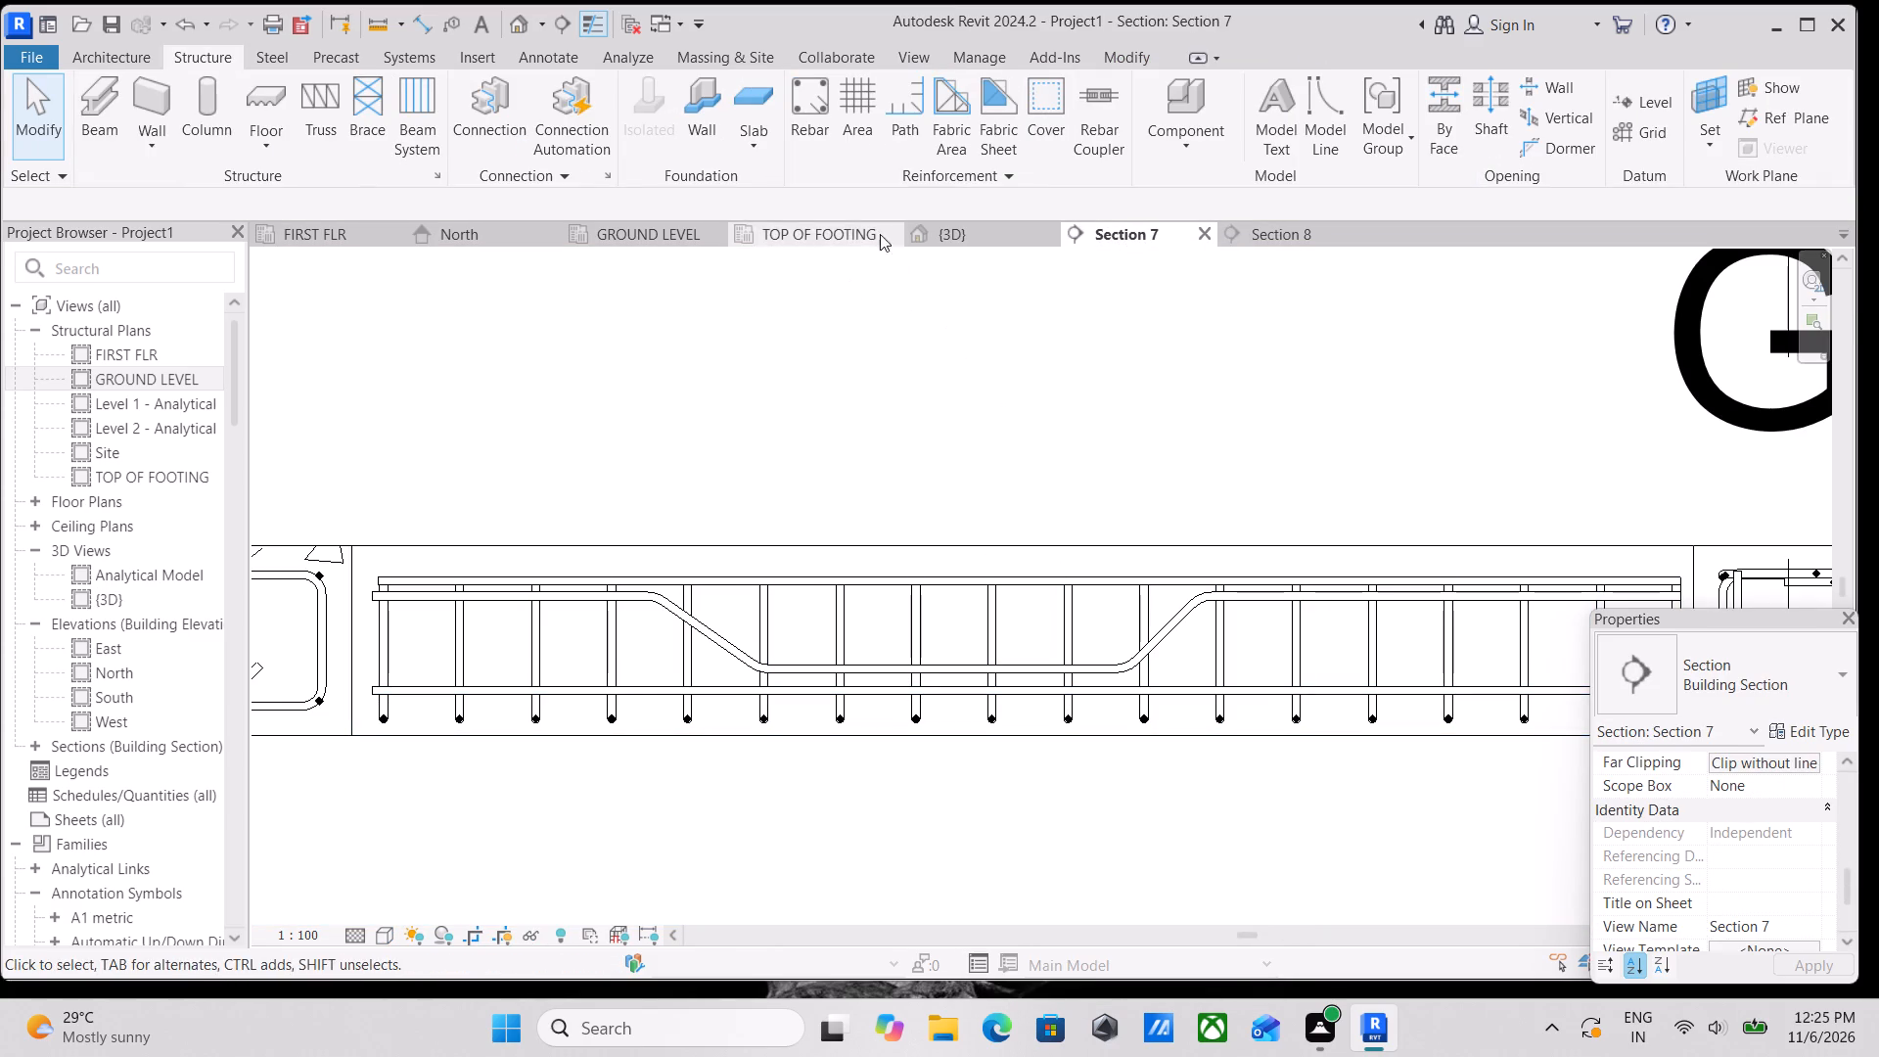
left_click(942, 223)
scroll(969, 544, "up", 1)
scroll(974, 571, "down", 5)
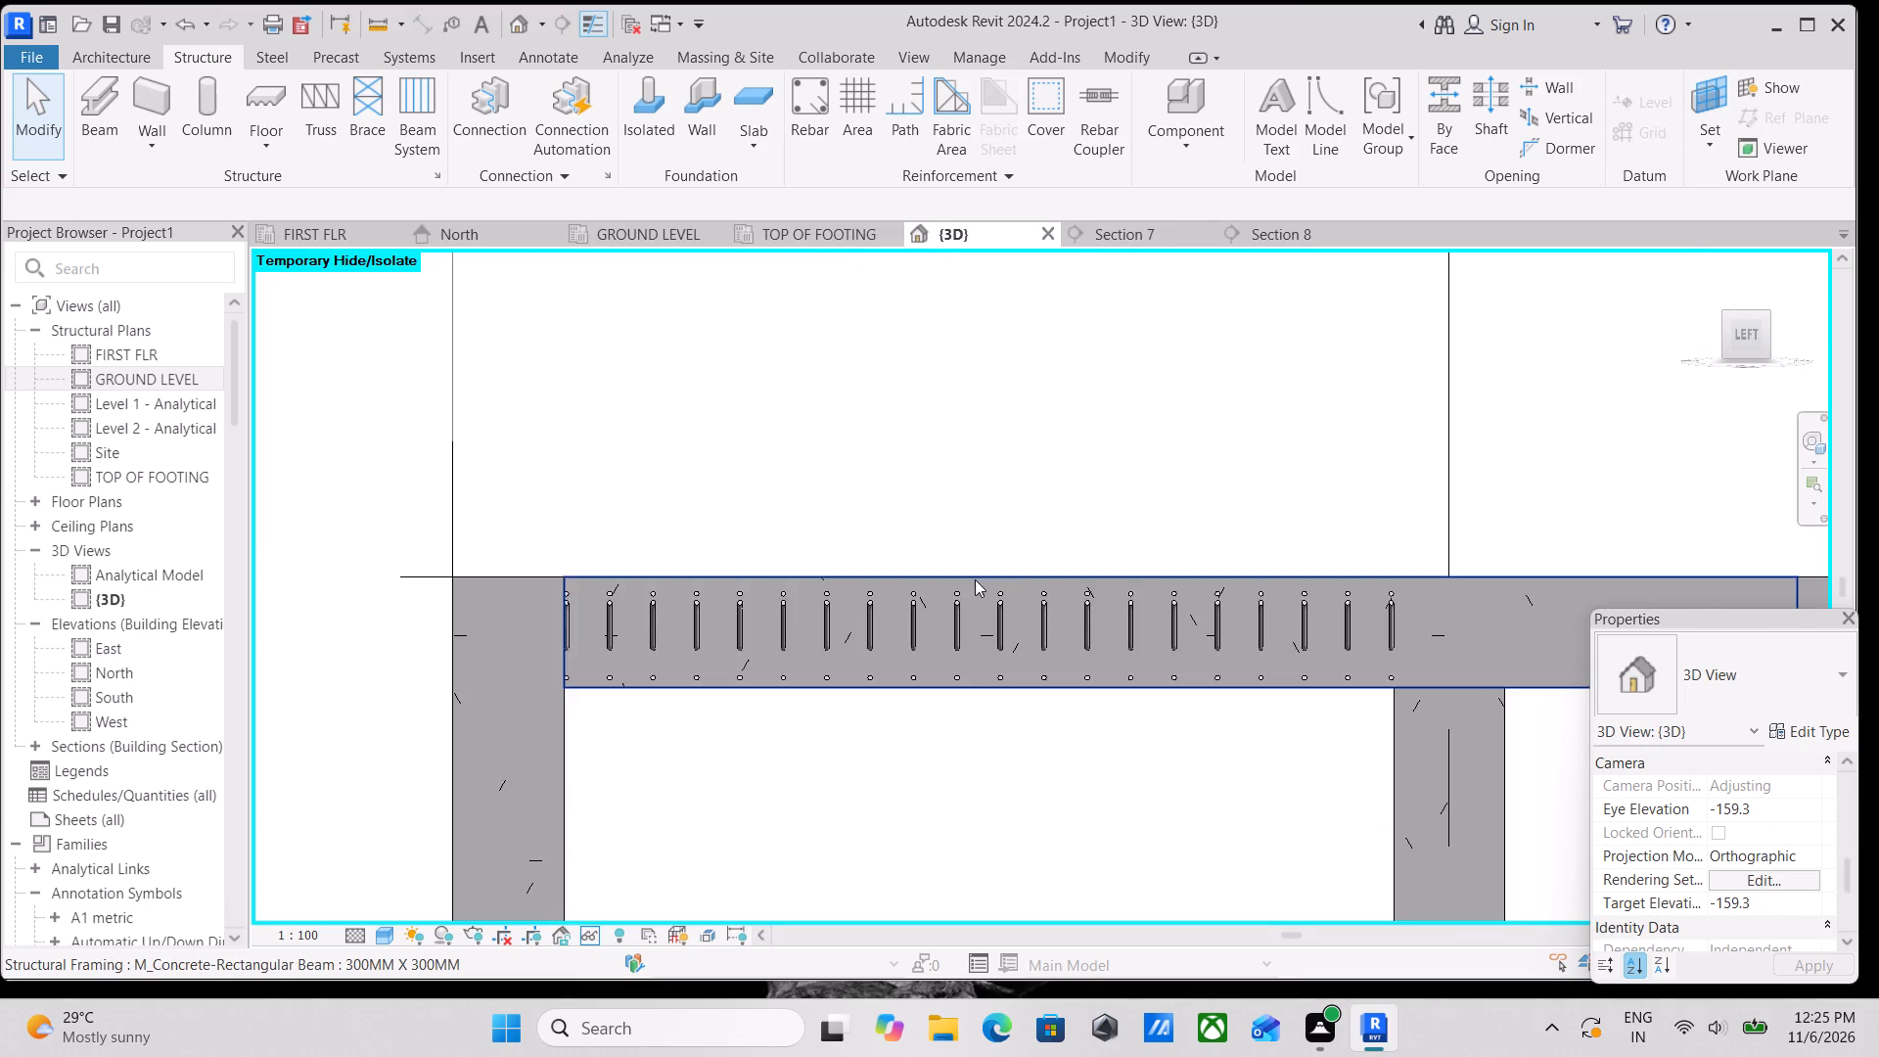
middle_click_drag(966, 539, 994, 755)
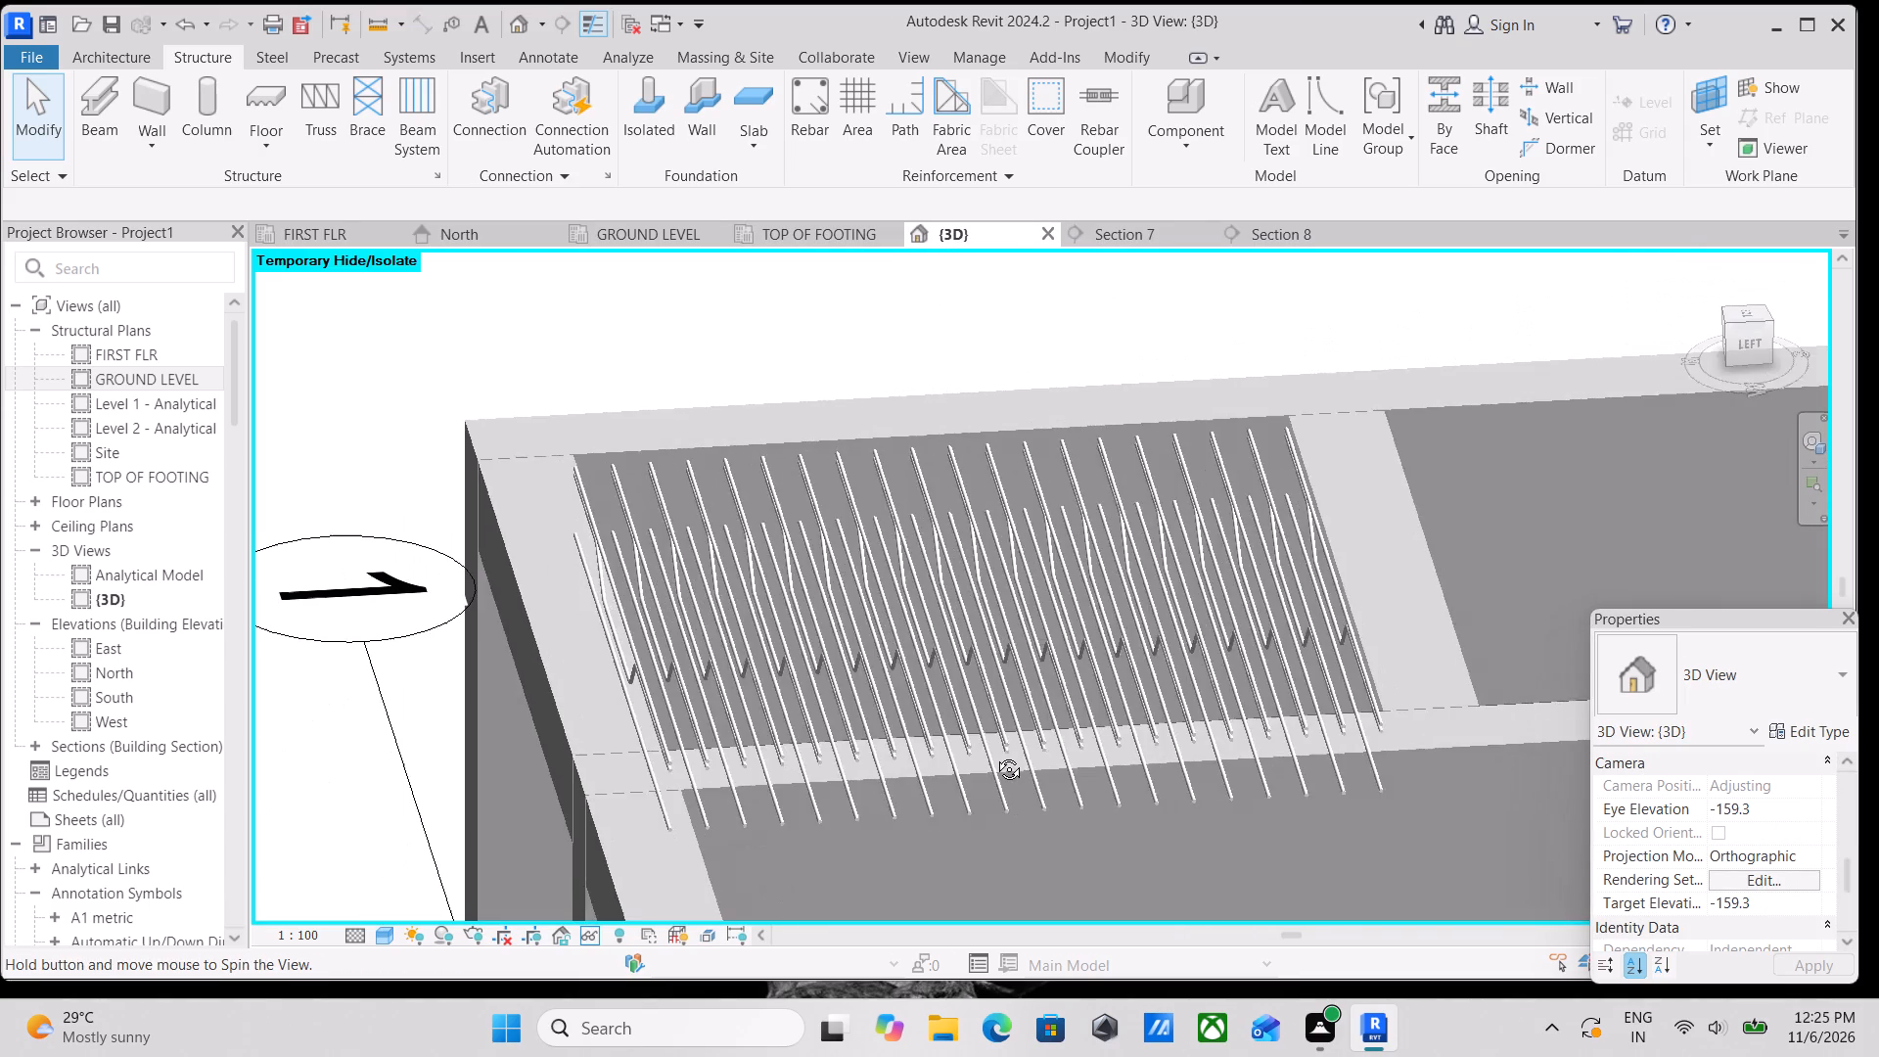
middle_click_drag(994, 755, 995, 754)
In Section 7, create a bar set similar to the existing cranked one and place it in the slab with Perpendicular to Cover orientation.
left_click(1150, 230)
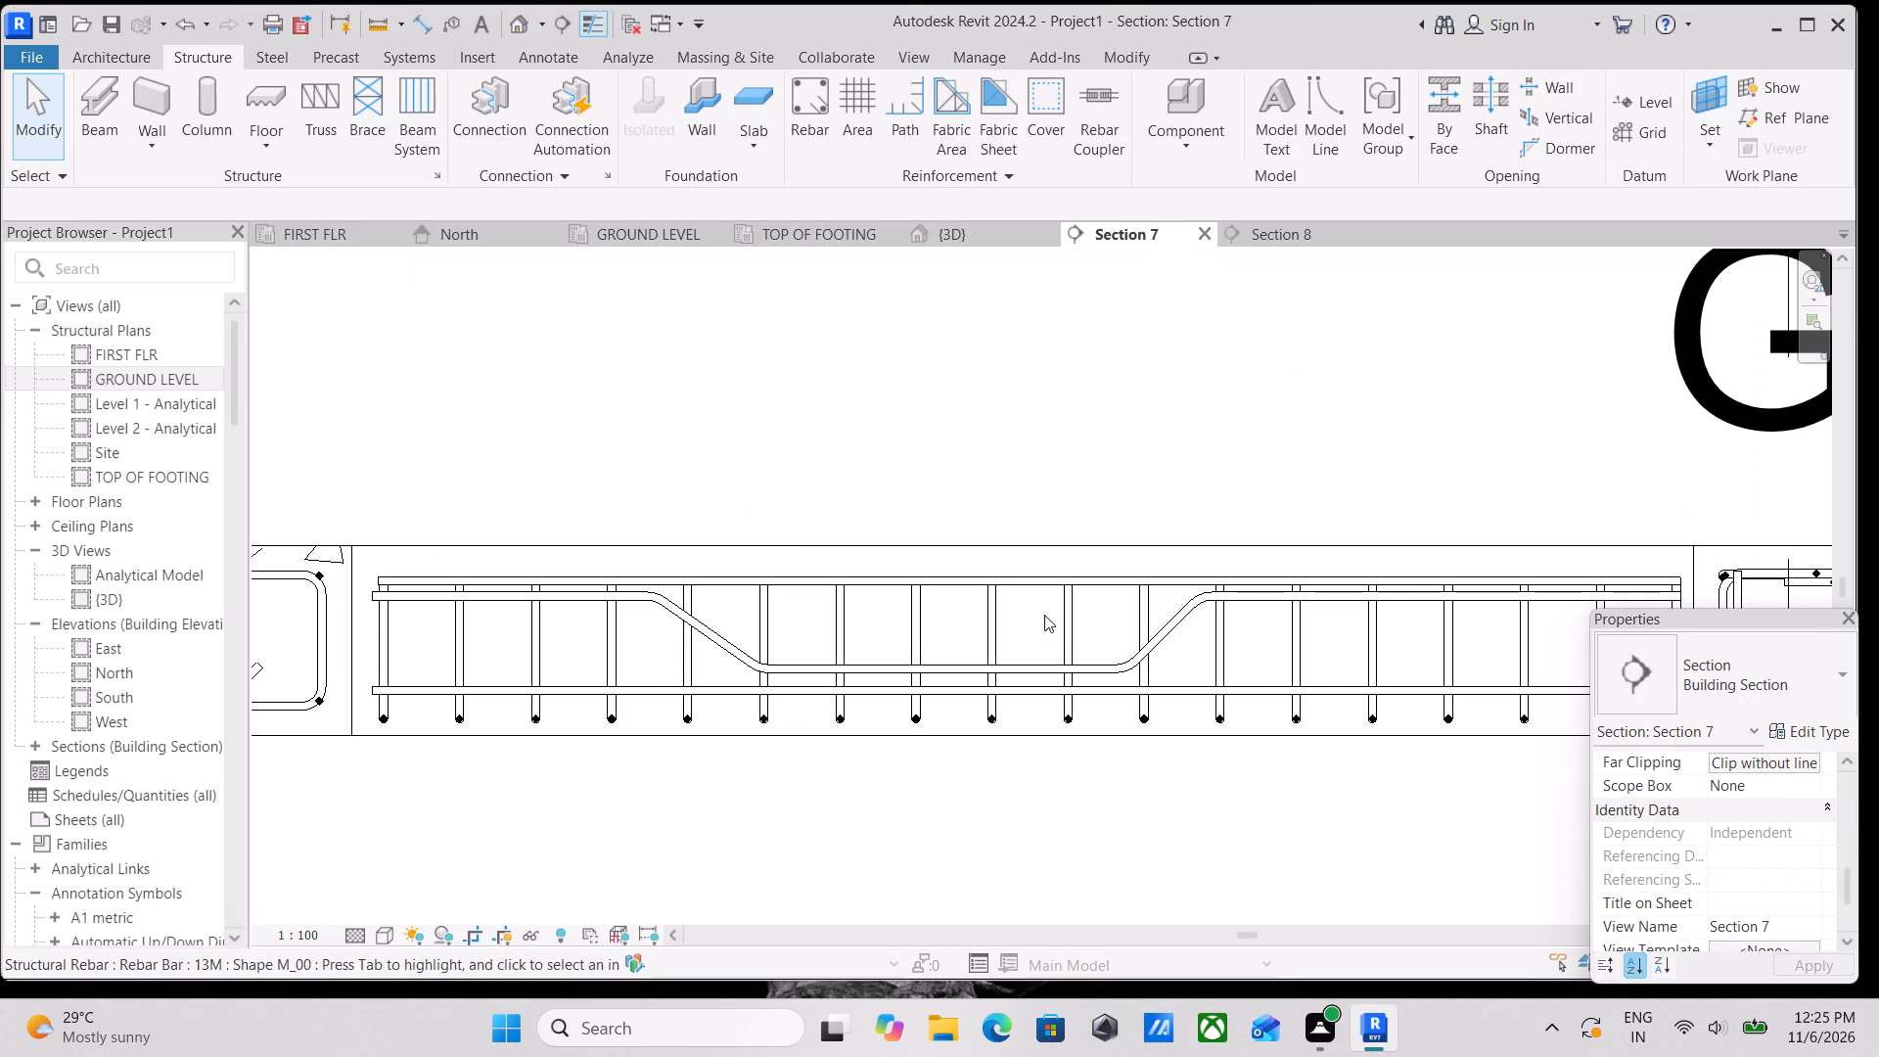
left_click(1060, 666)
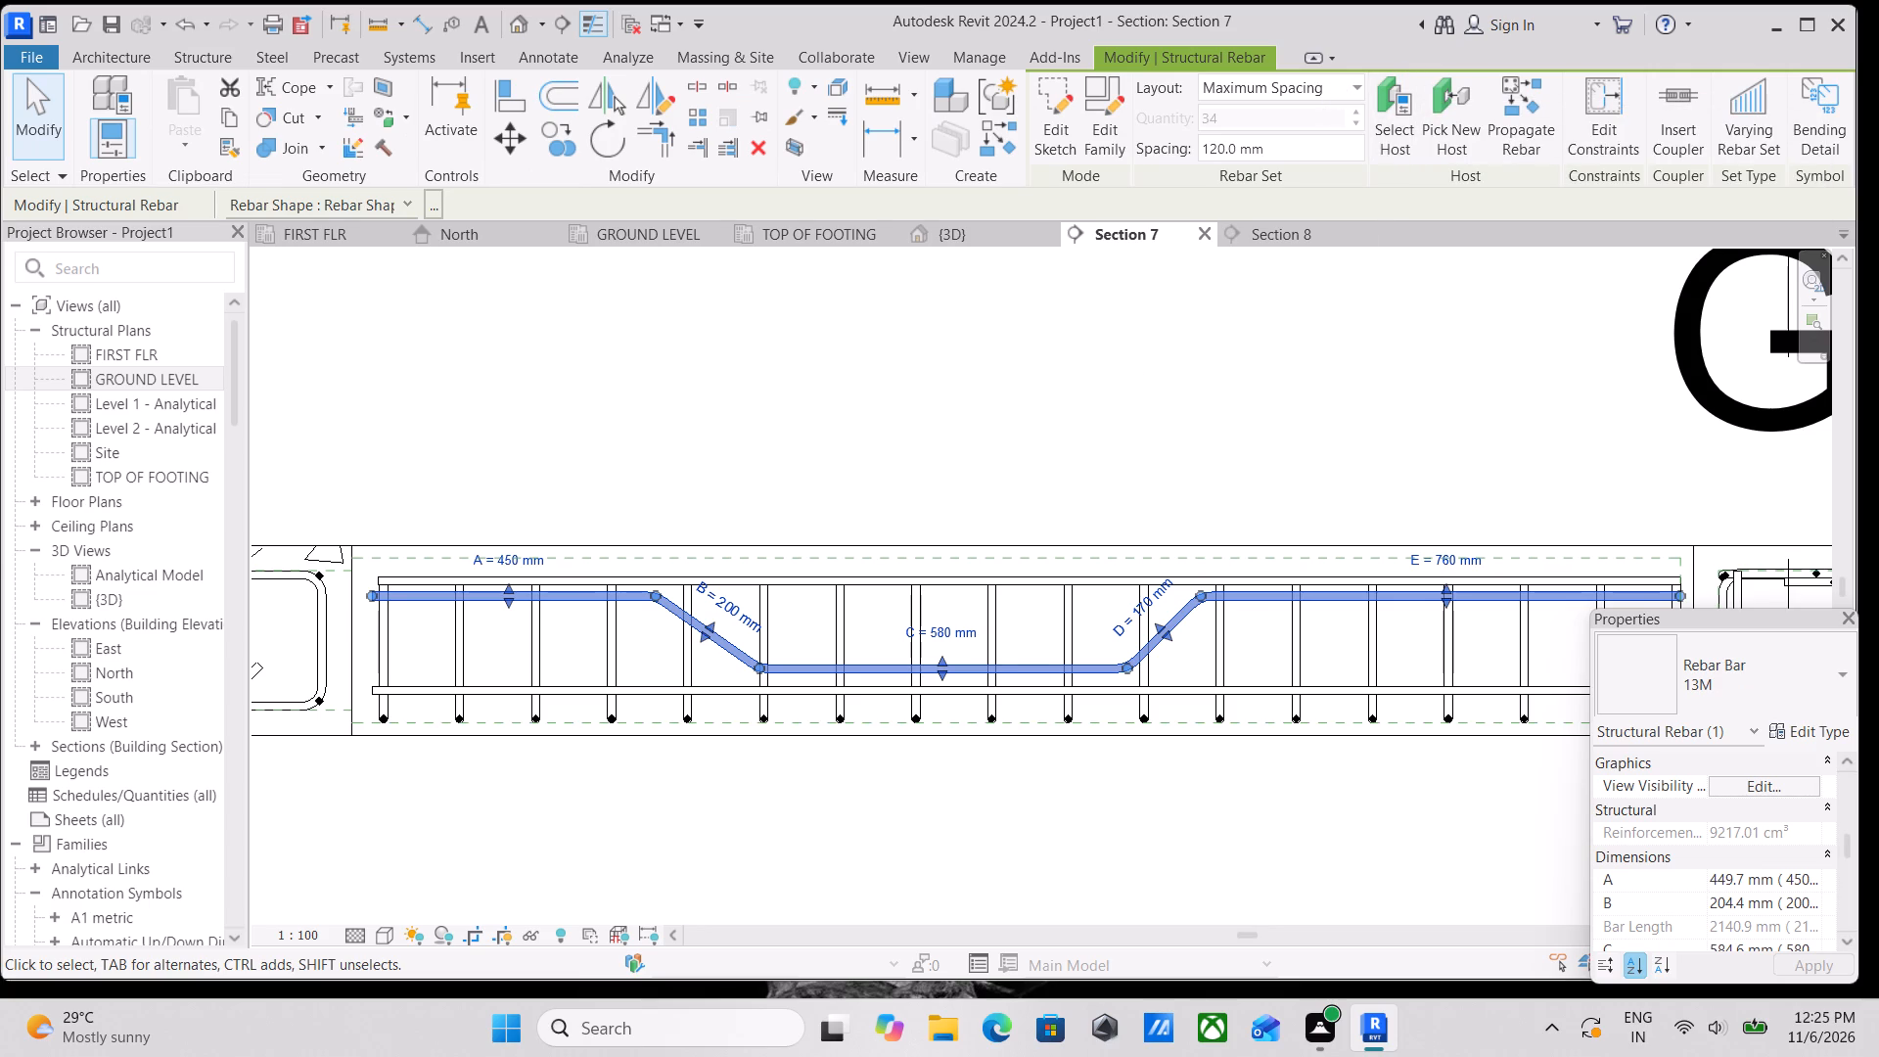
type("CS")
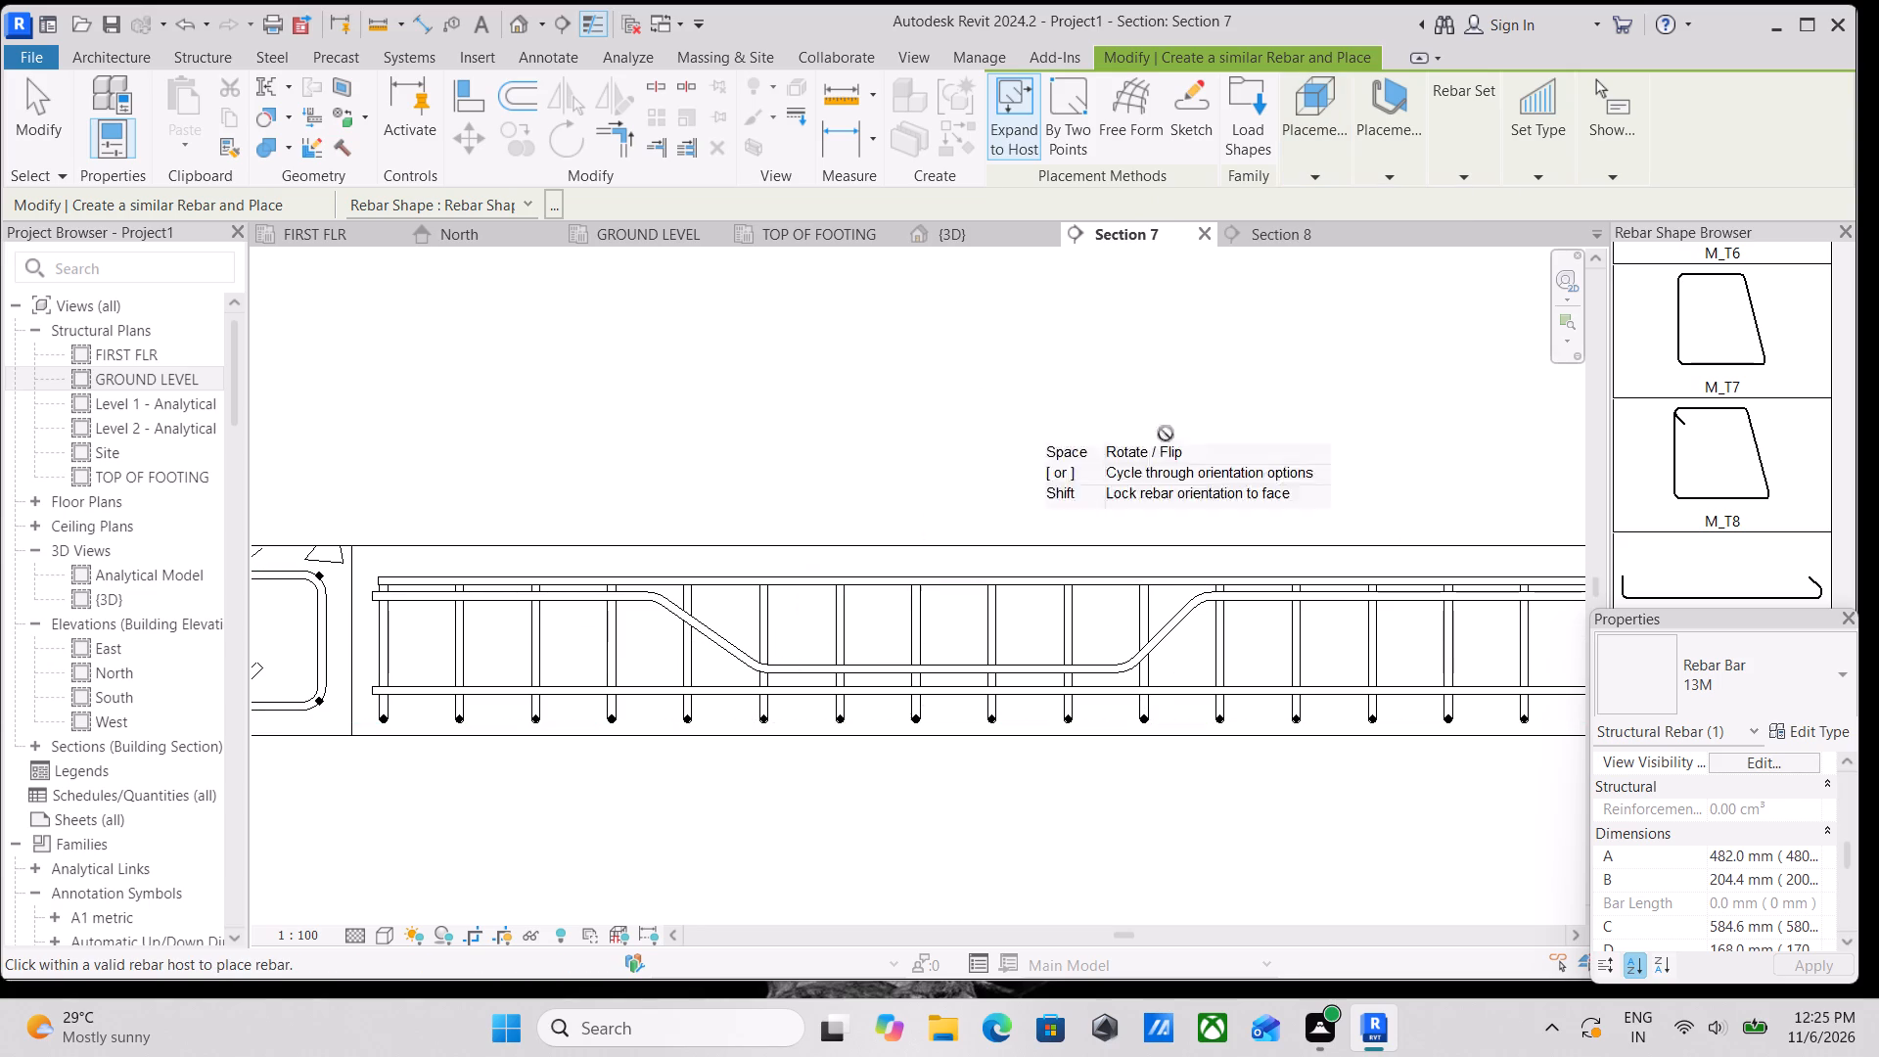
left_click(1398, 167)
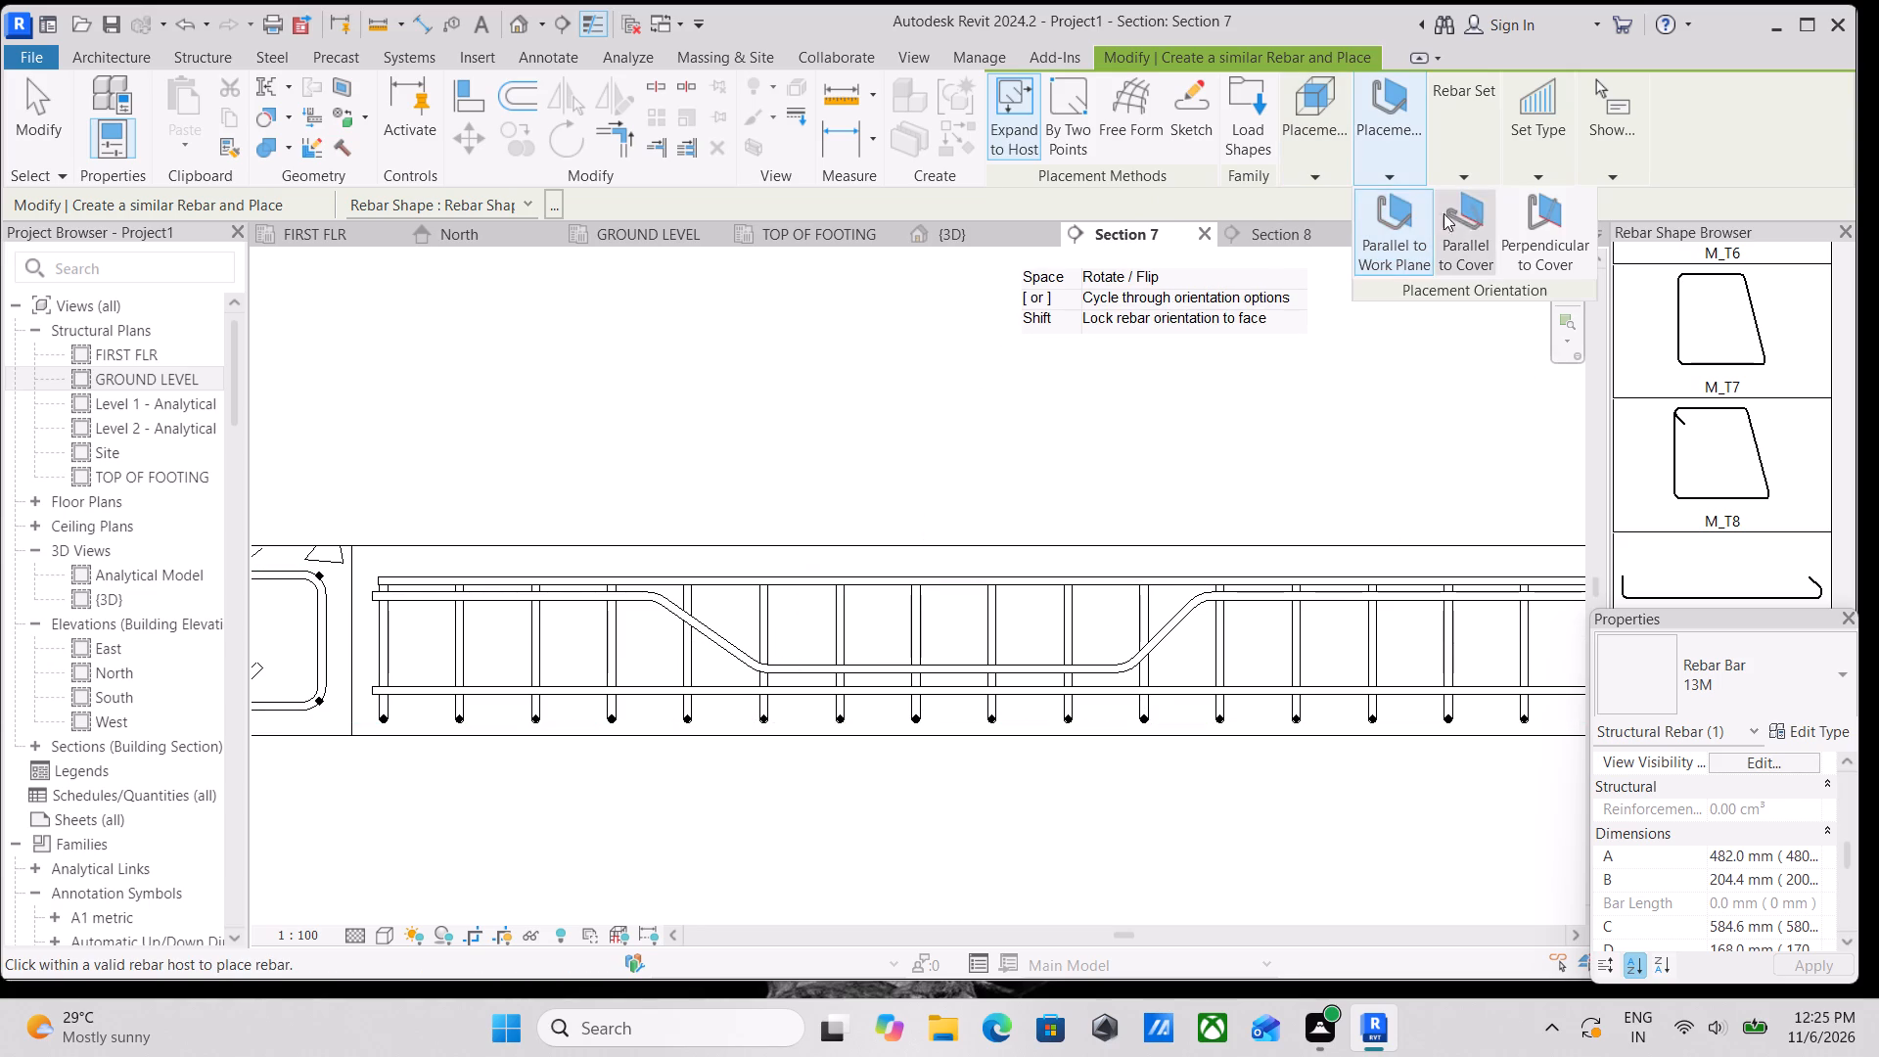
left_click(1459, 220)
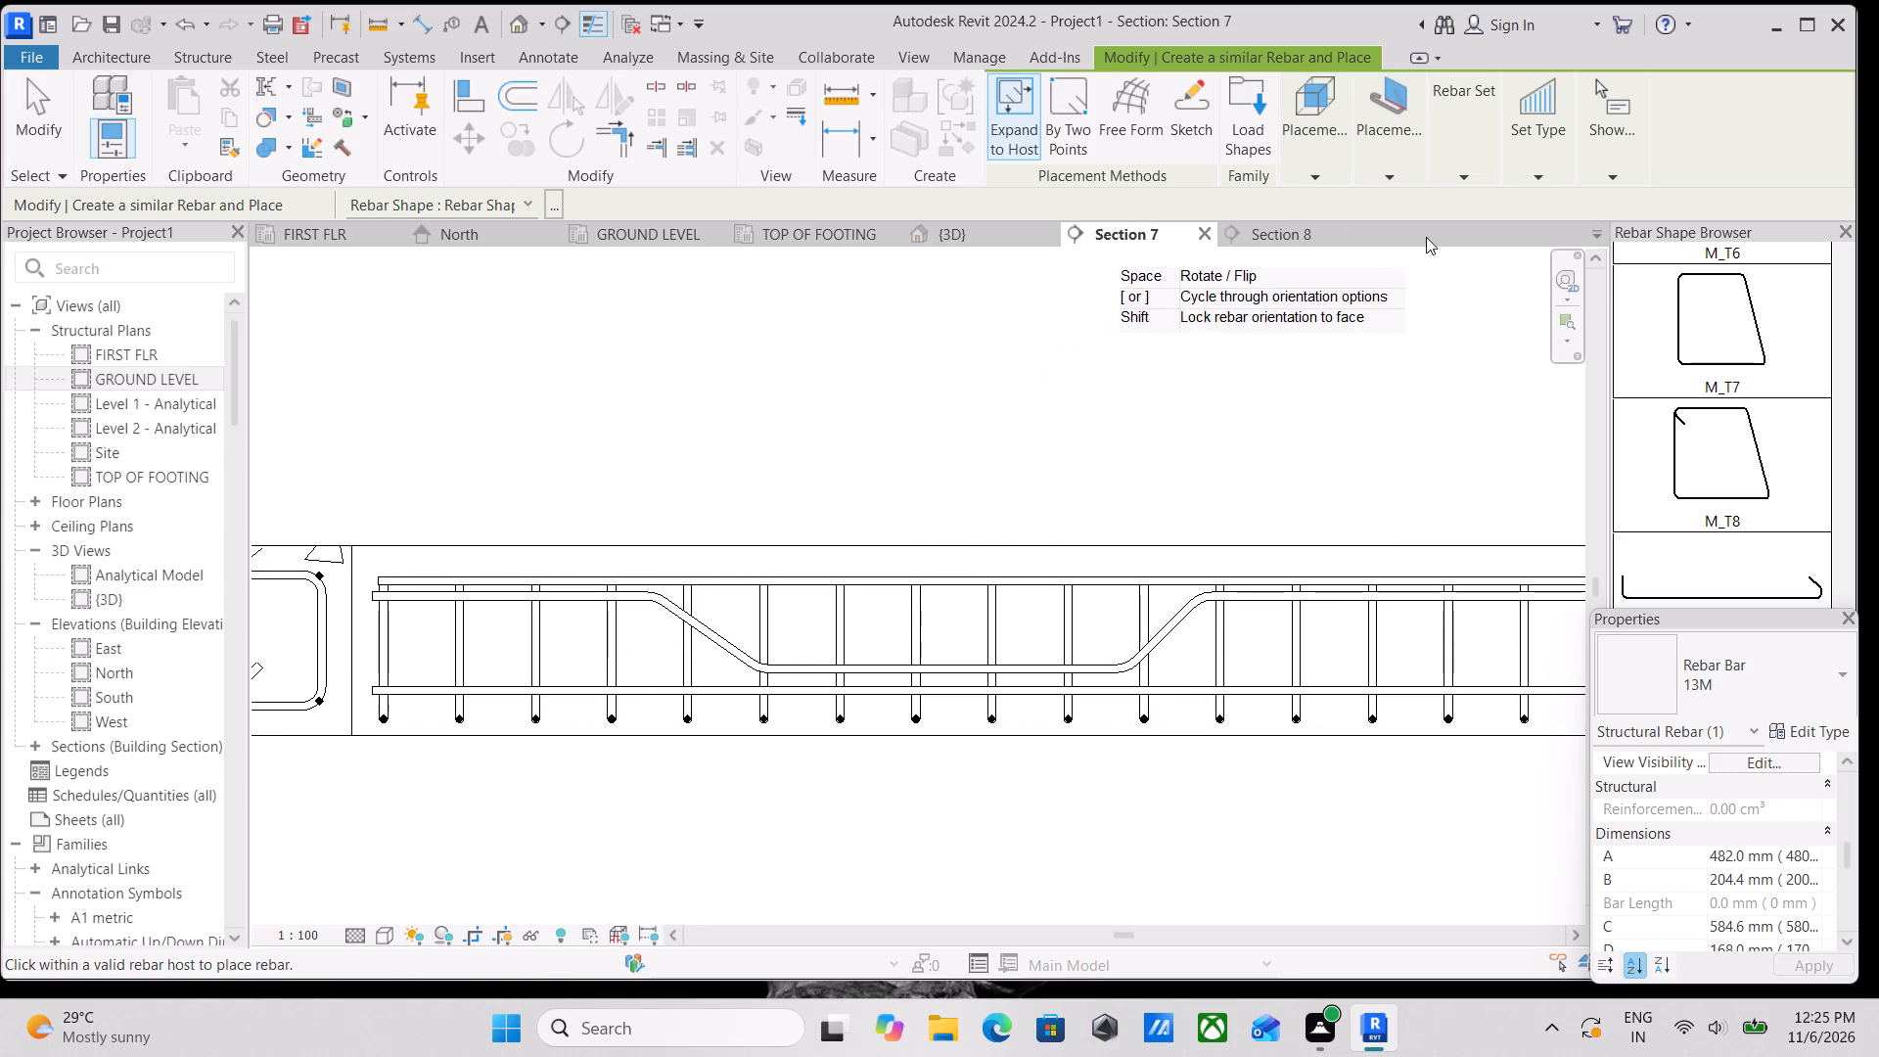
left_click(1397, 166)
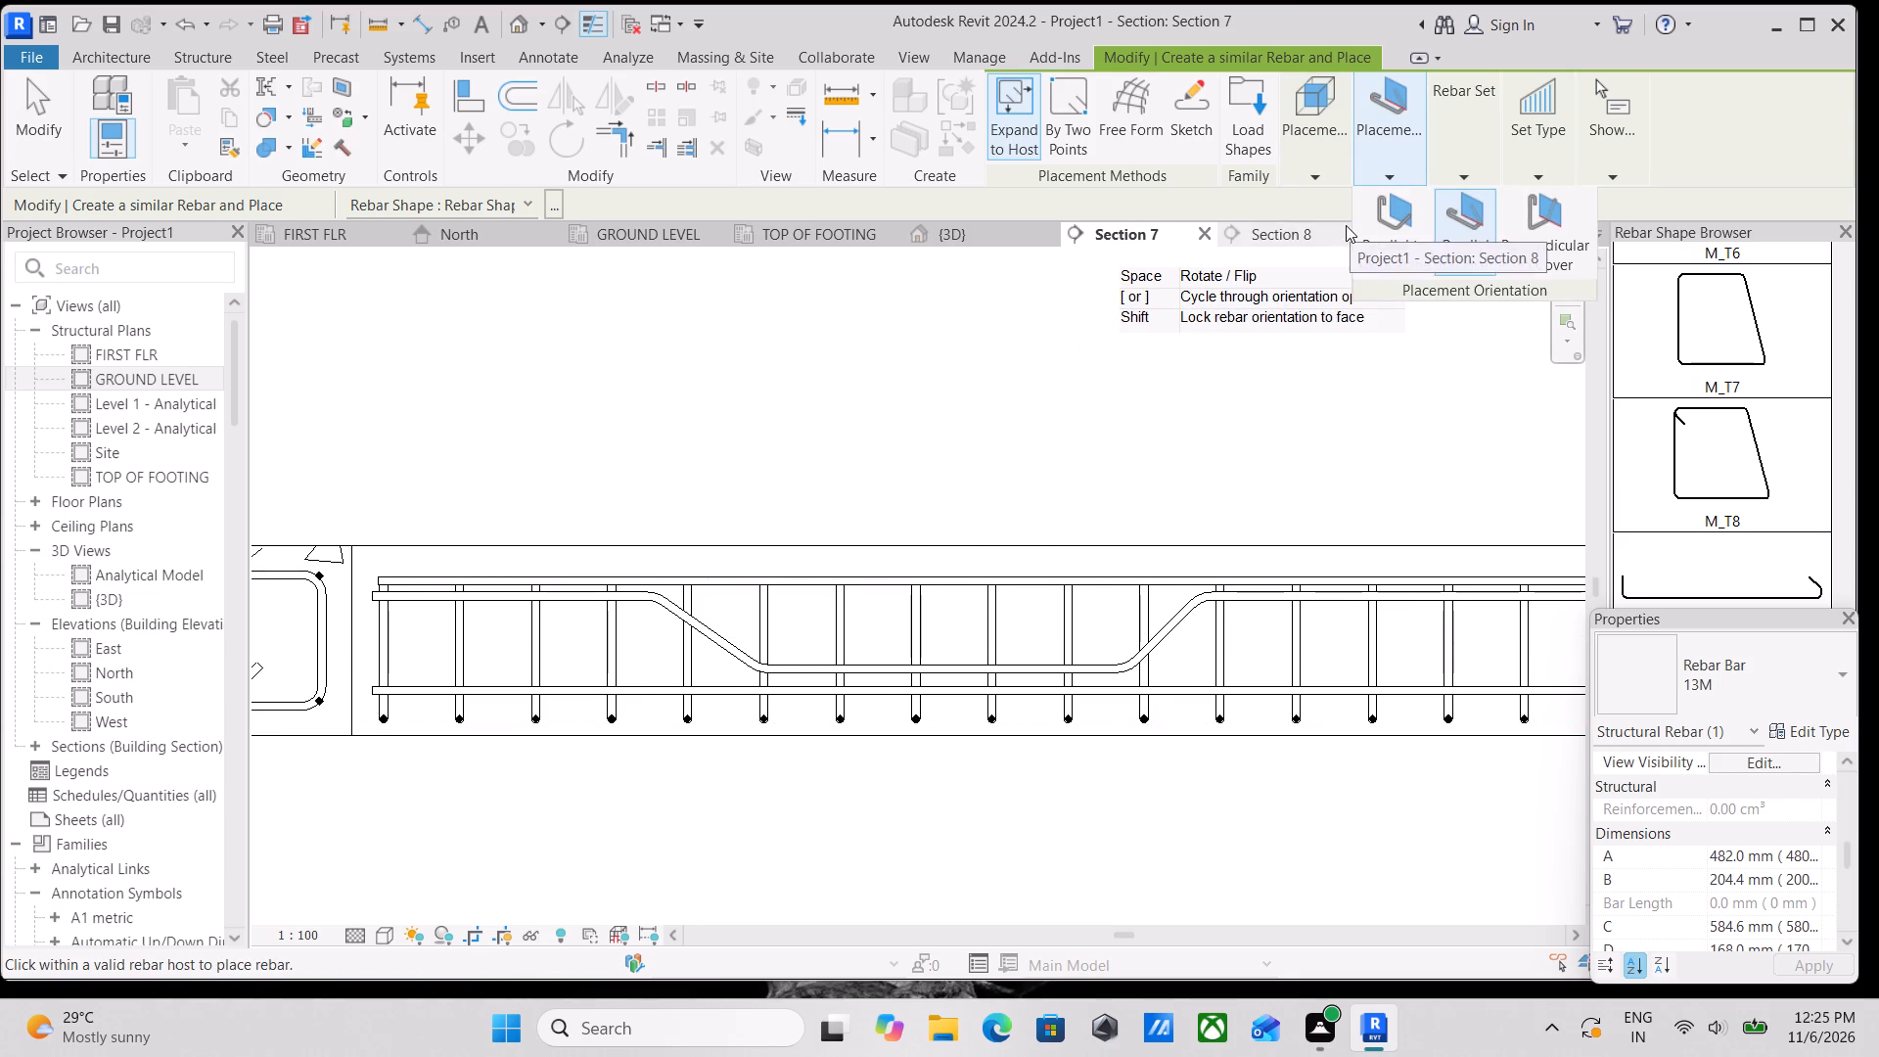
left_click(1388, 229)
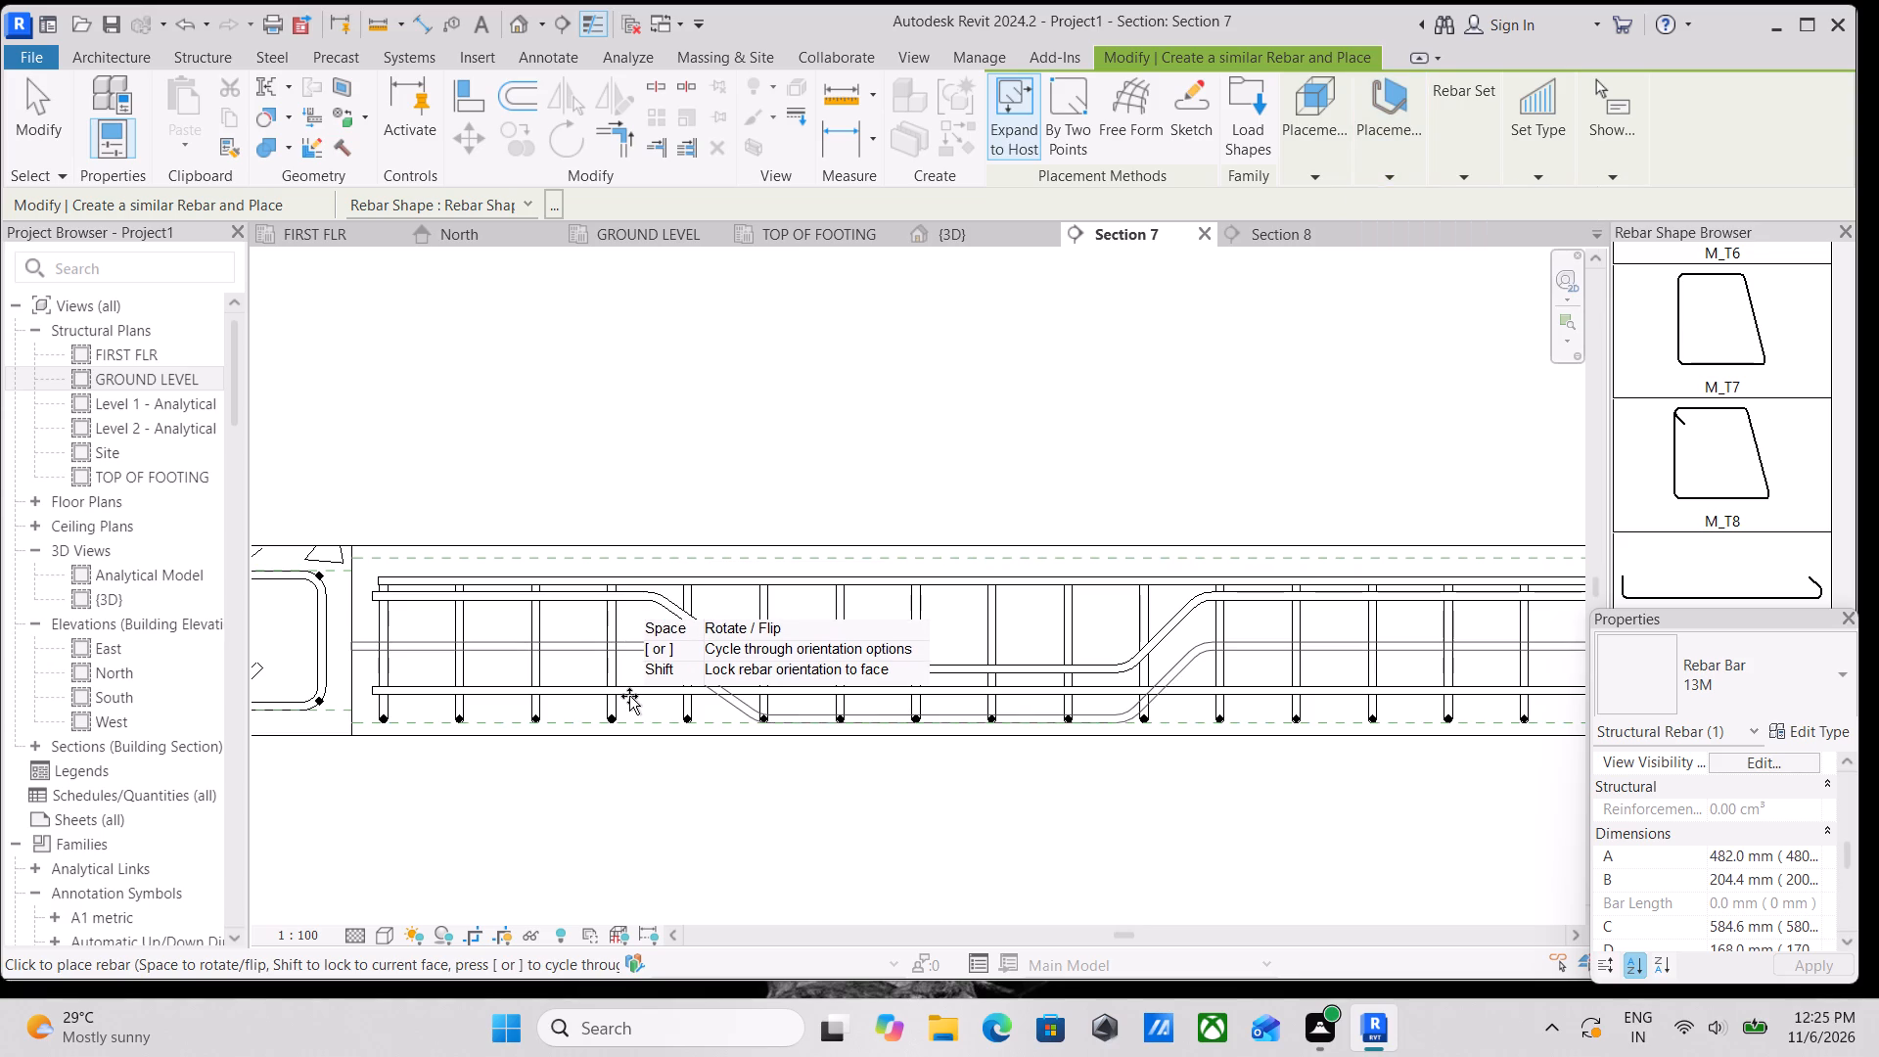
left_click(1386, 161)
left_click(1521, 210)
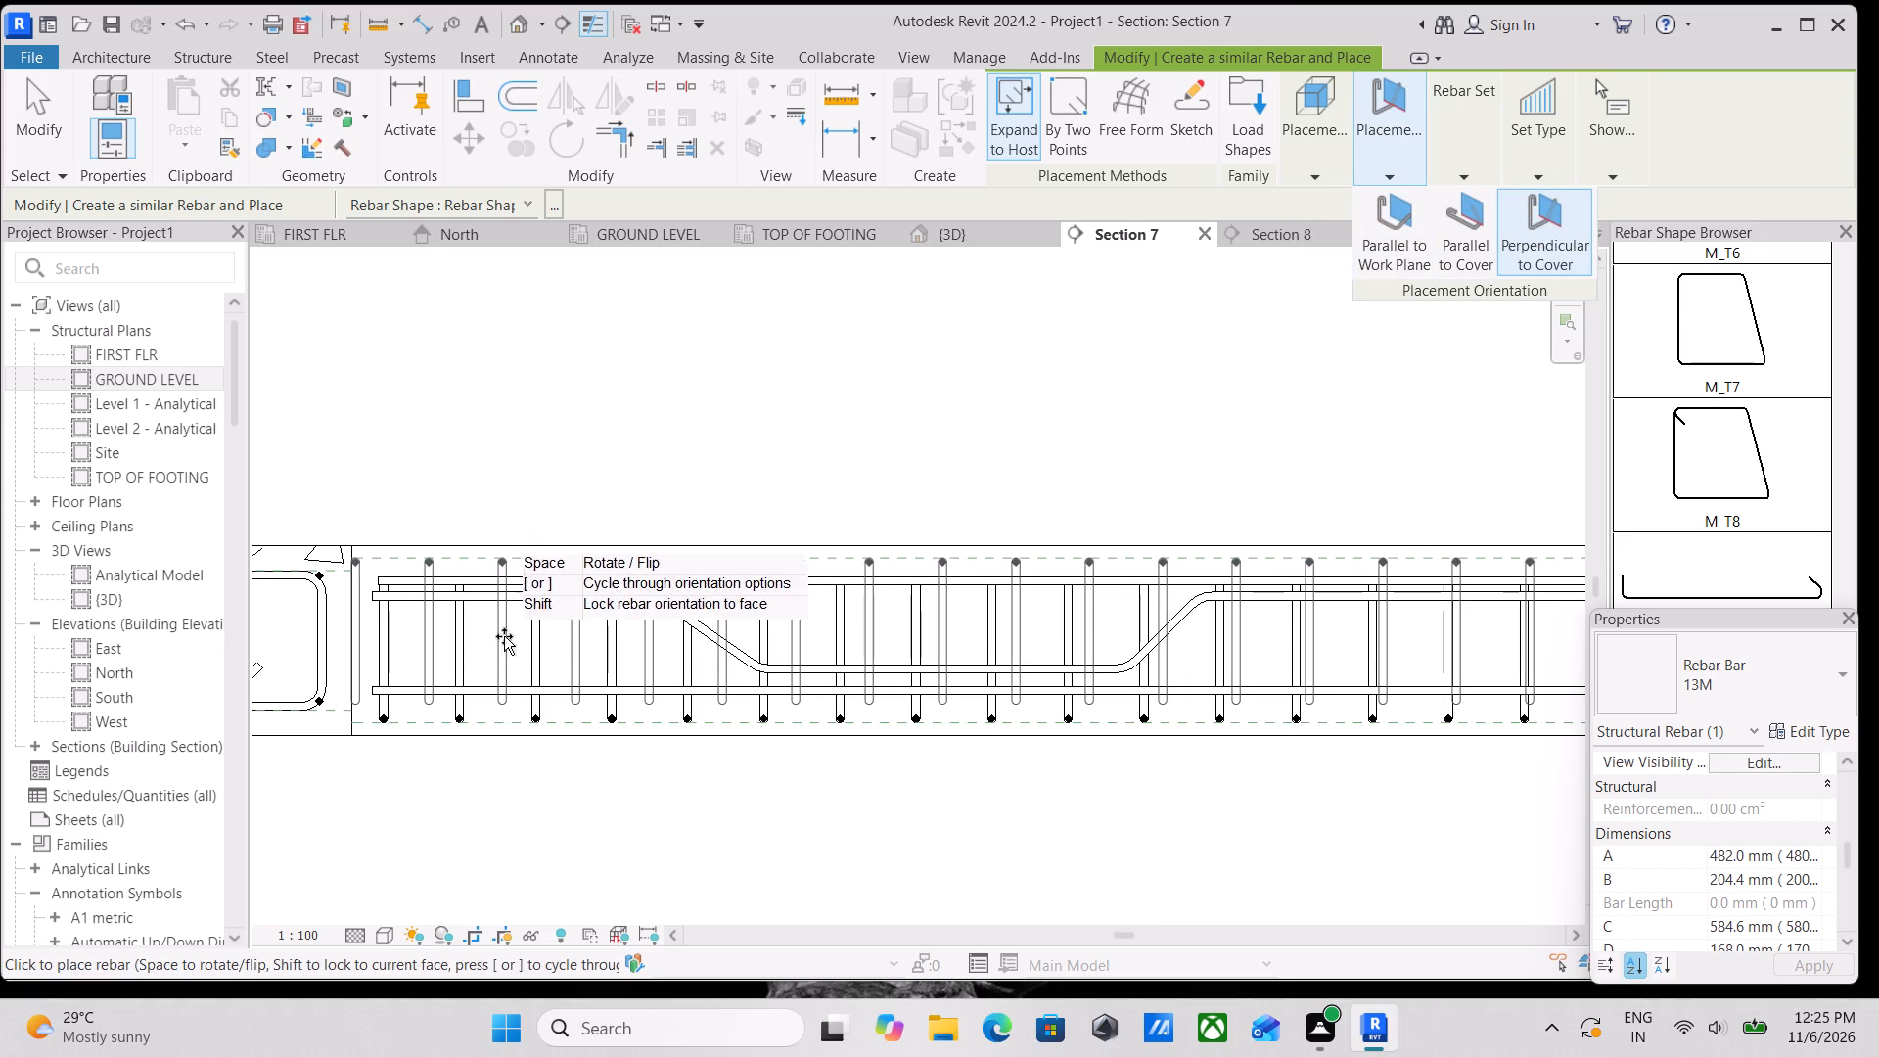
scroll(523, 646, "up", 3)
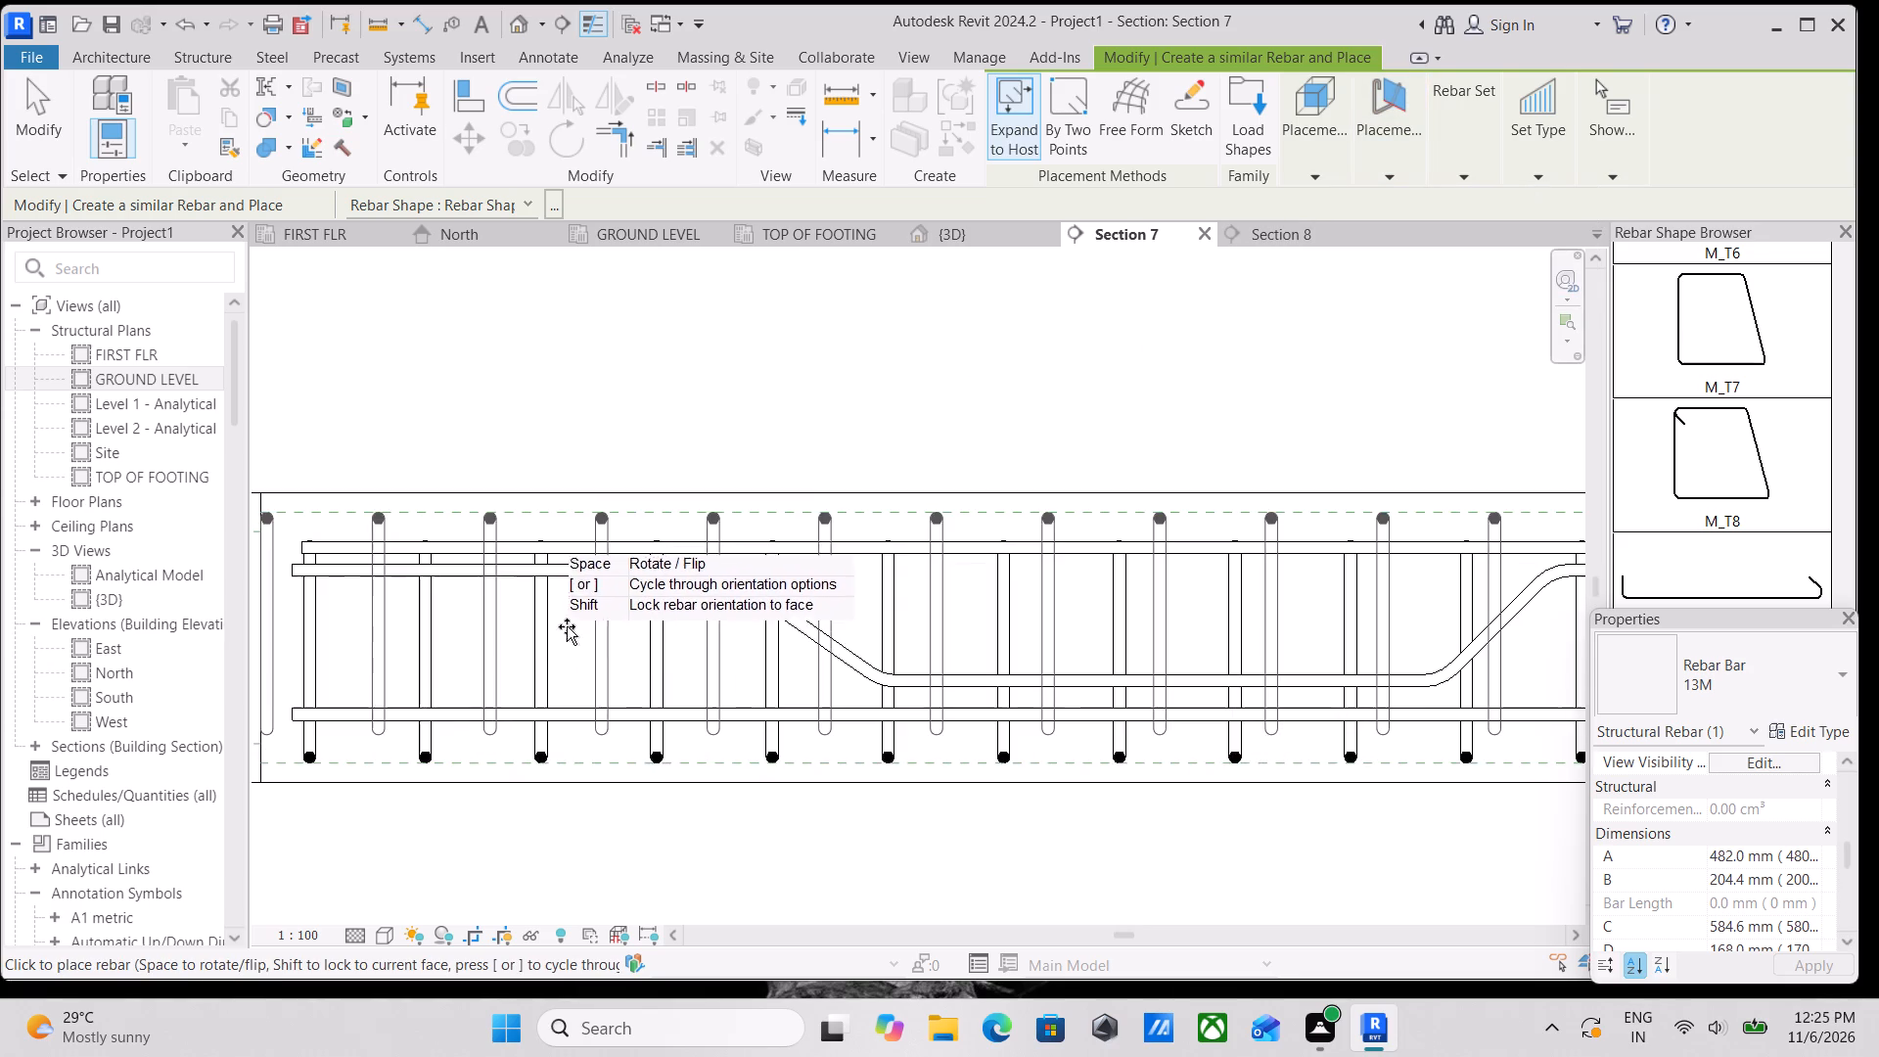
middle_click_drag(559, 663, 840, 572)
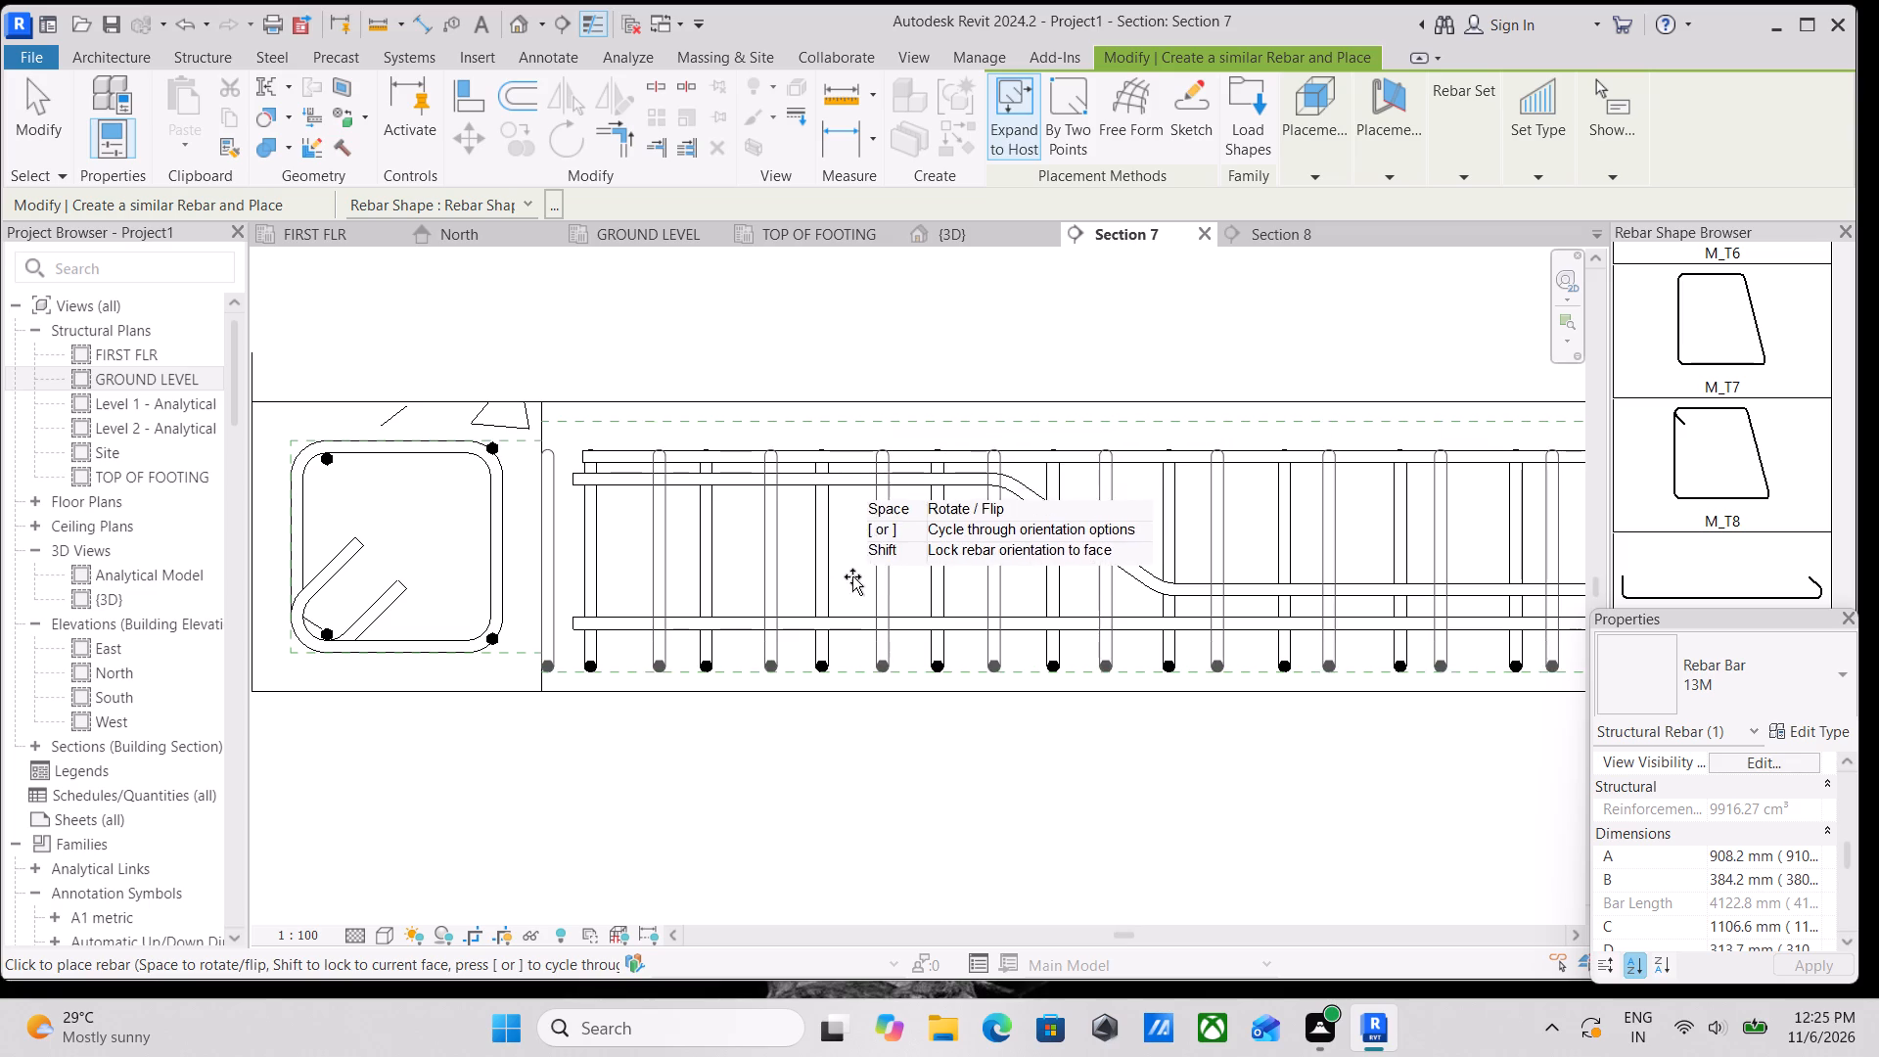
middle_click_drag(872, 560, 798, 548)
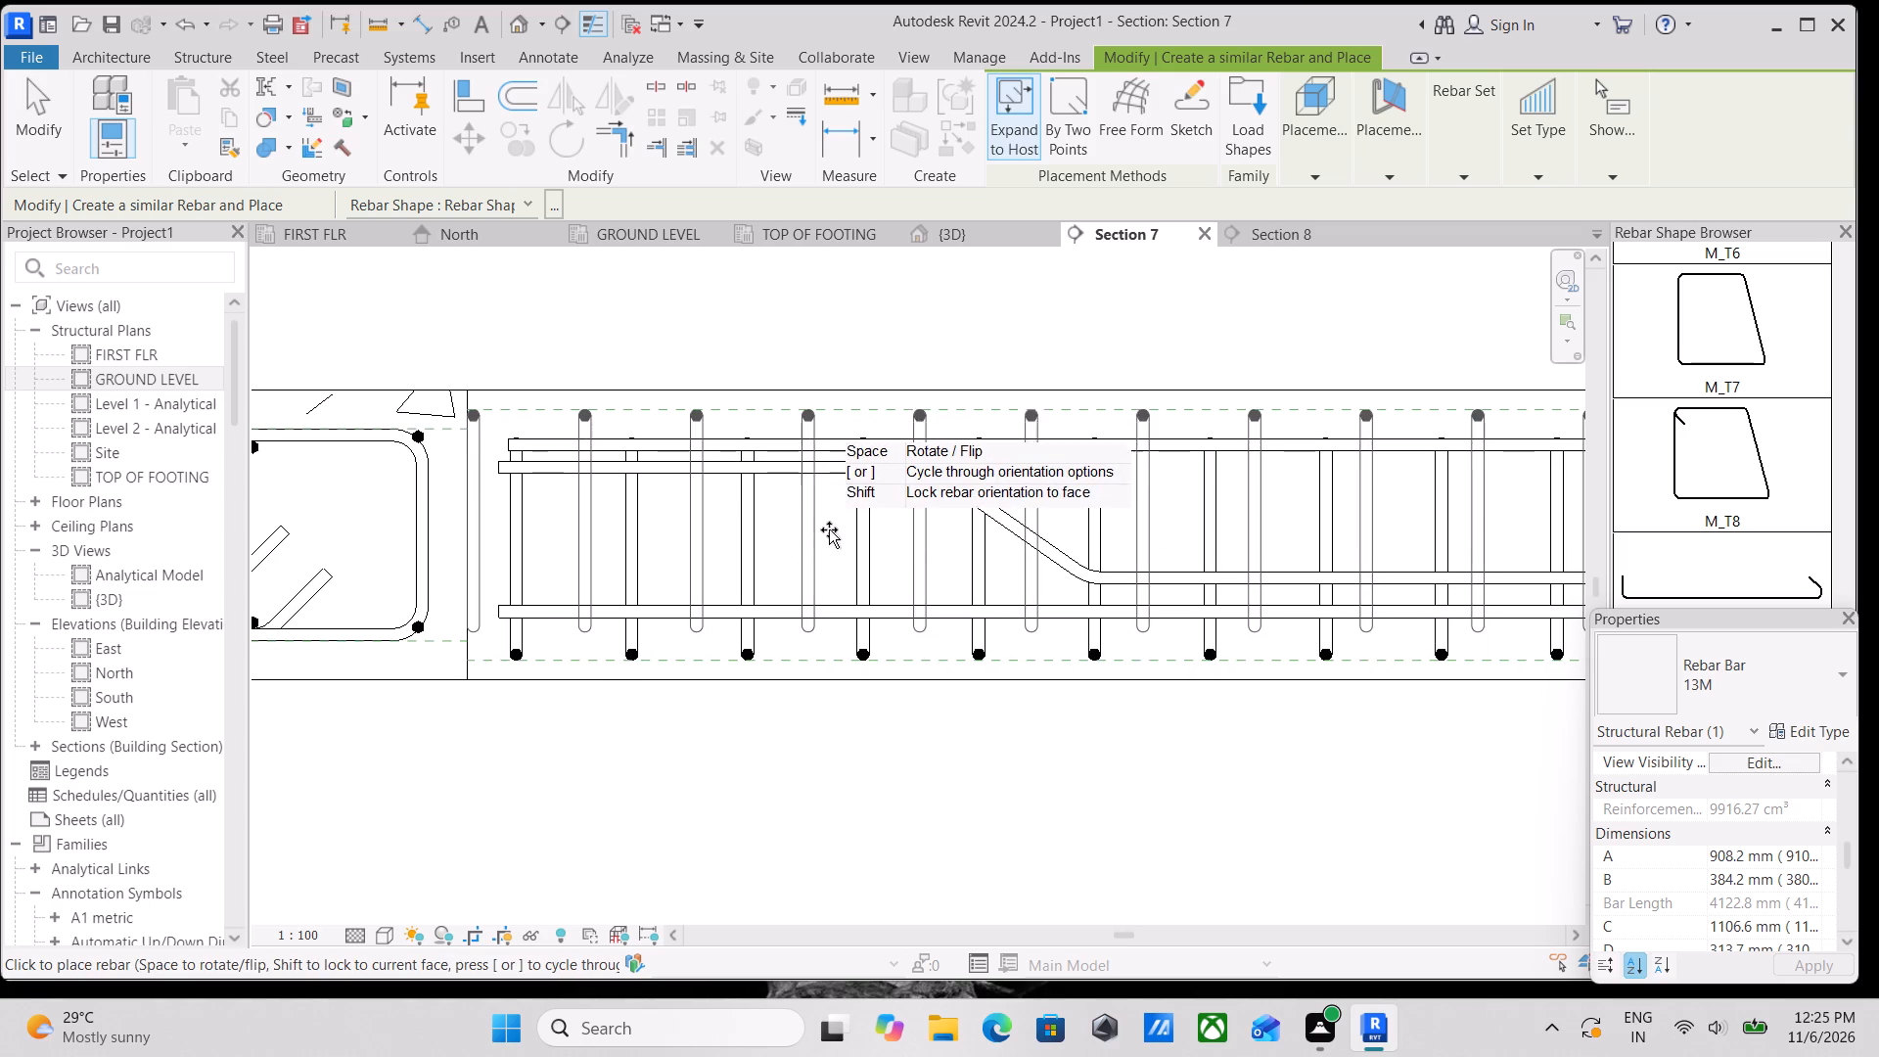
left_click(839, 577)
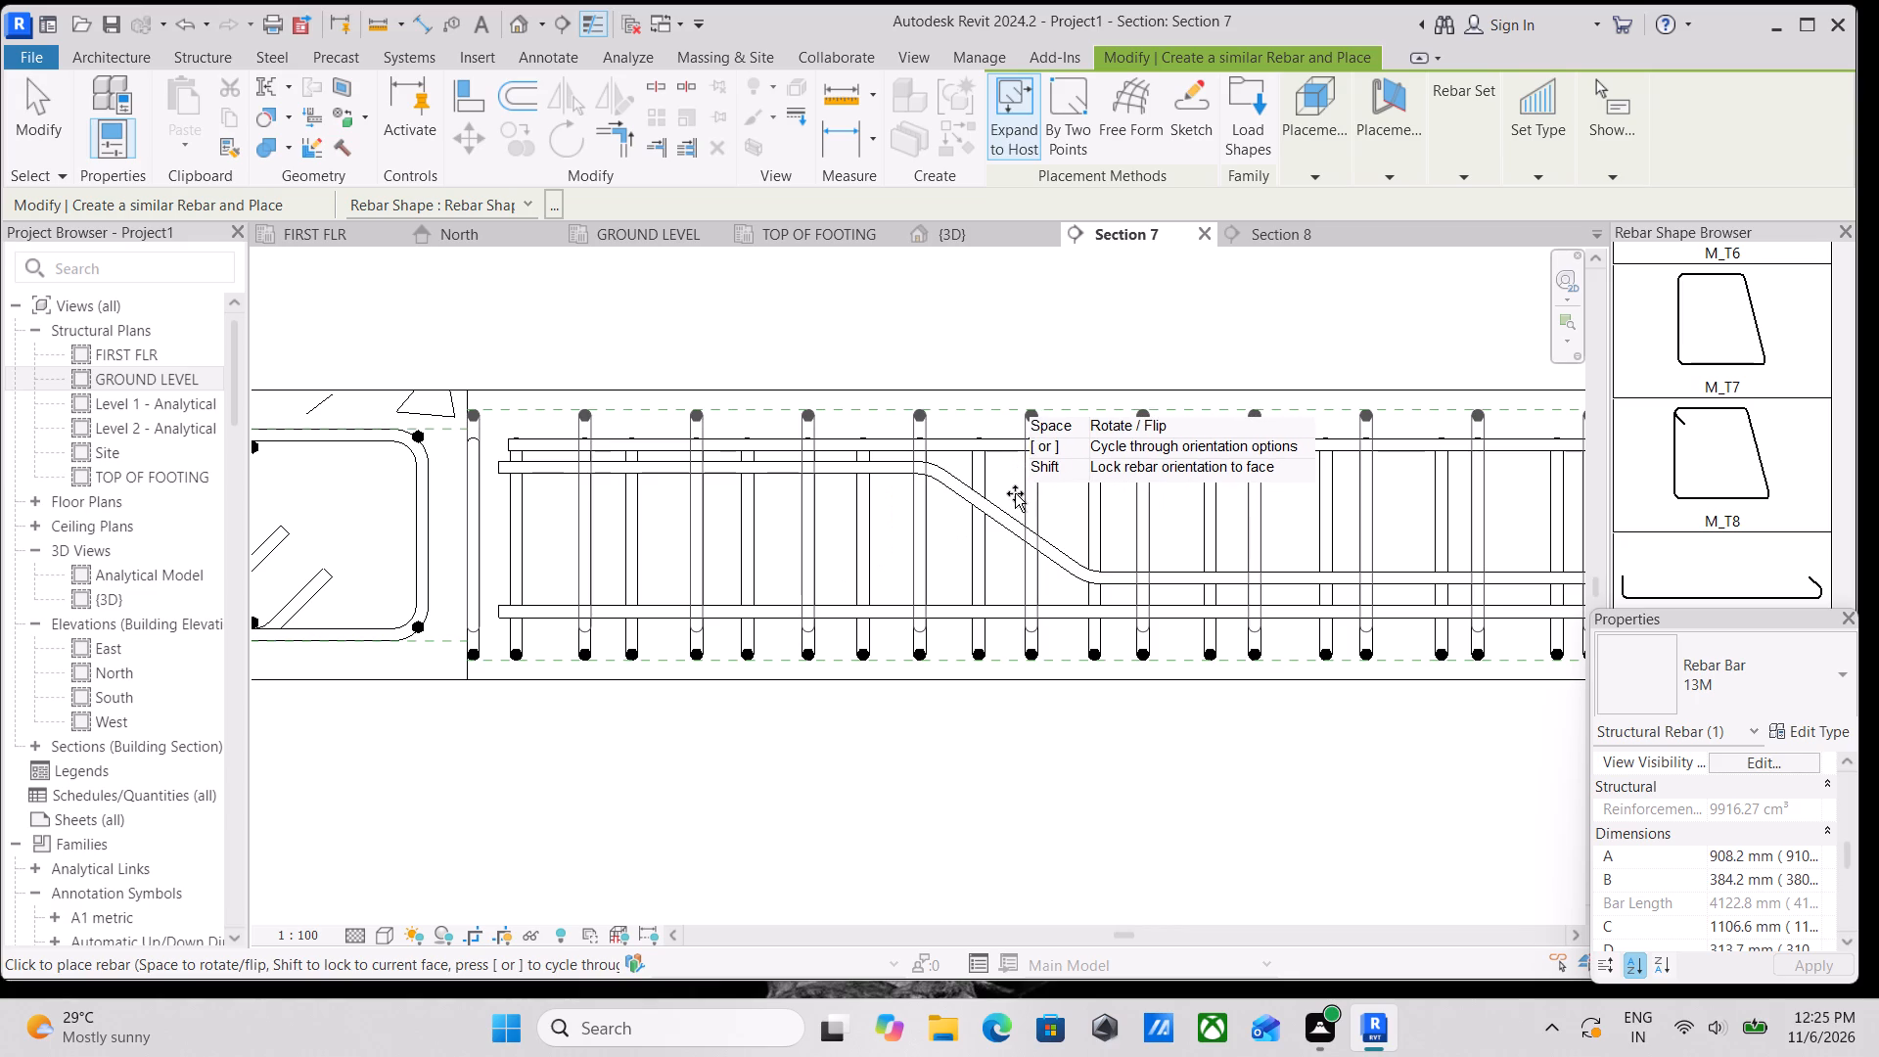
scroll(1015, 493, "down", 2)
key("Escape")
Make the newly placed cranked bar set unobscured in the {3D} view through its view visibility states.
middle_click_drag(1002, 506, 866, 558)
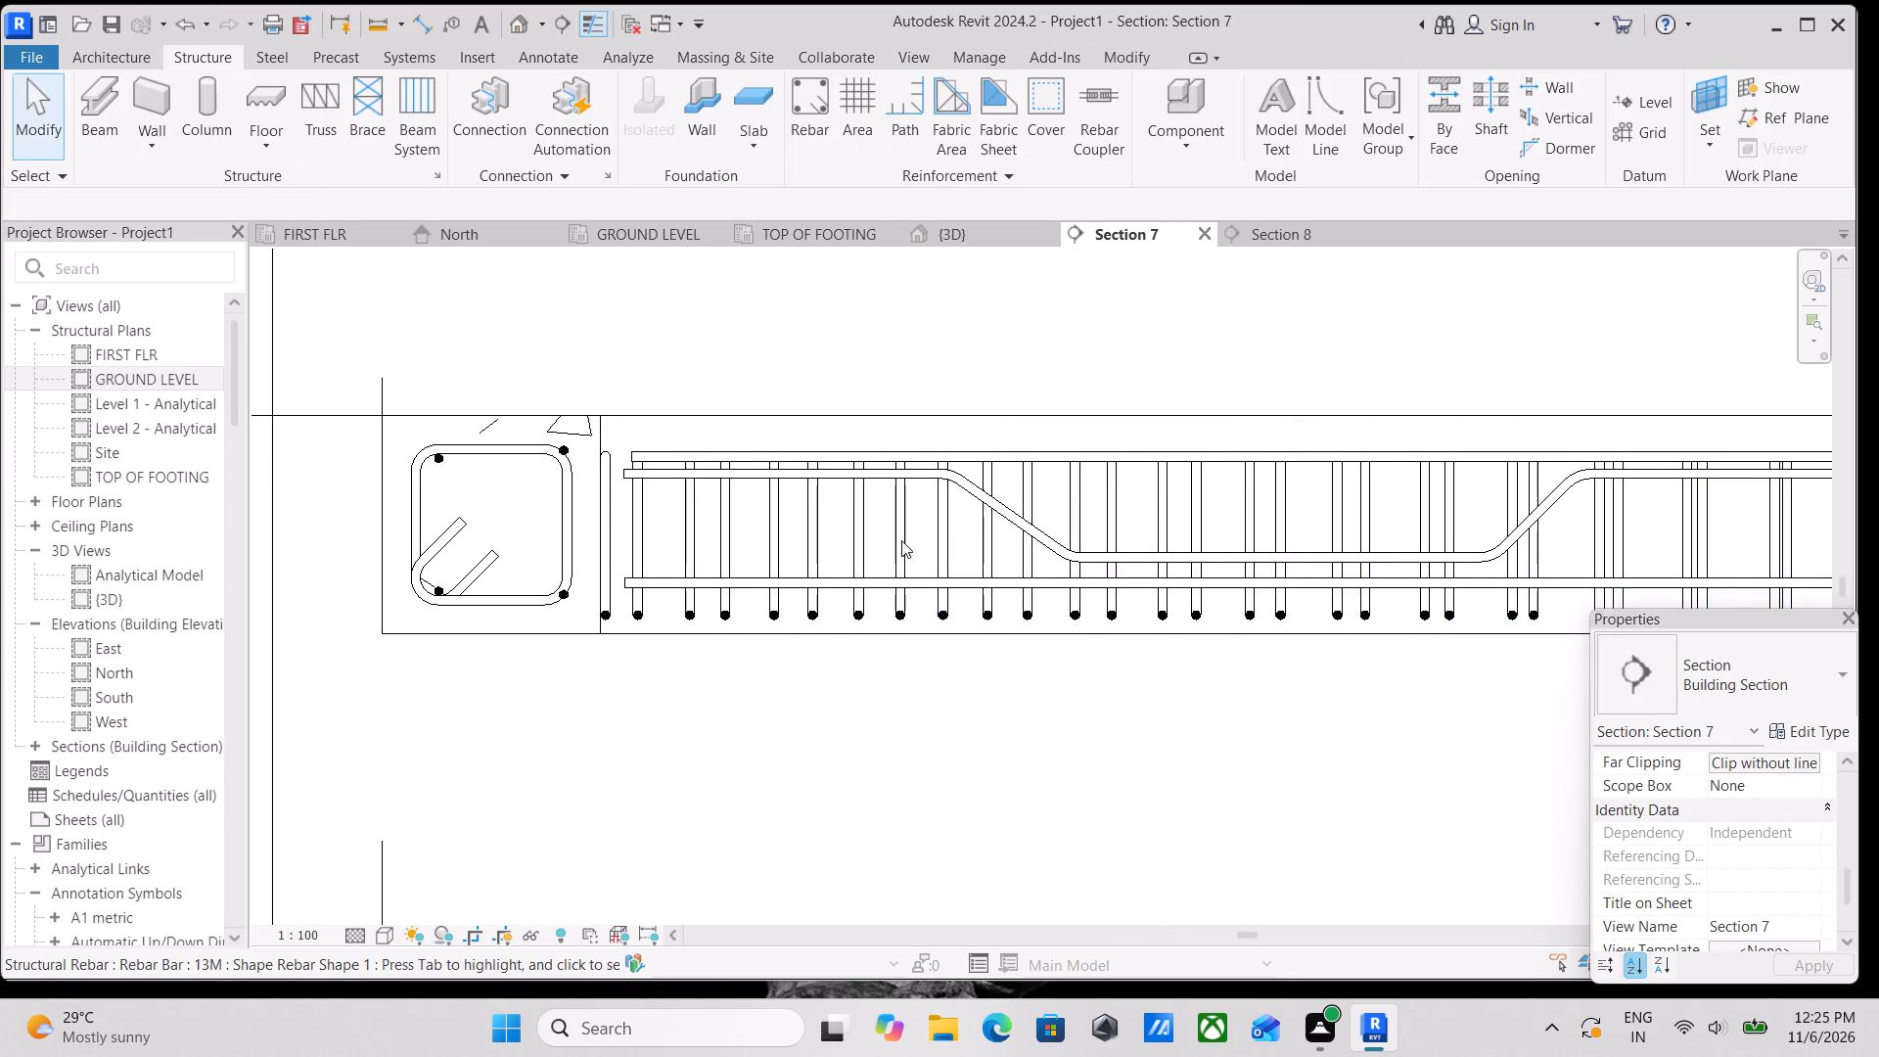
scroll(1006, 505, "down", 1)
middle_click_drag(1006, 506, 838, 631)
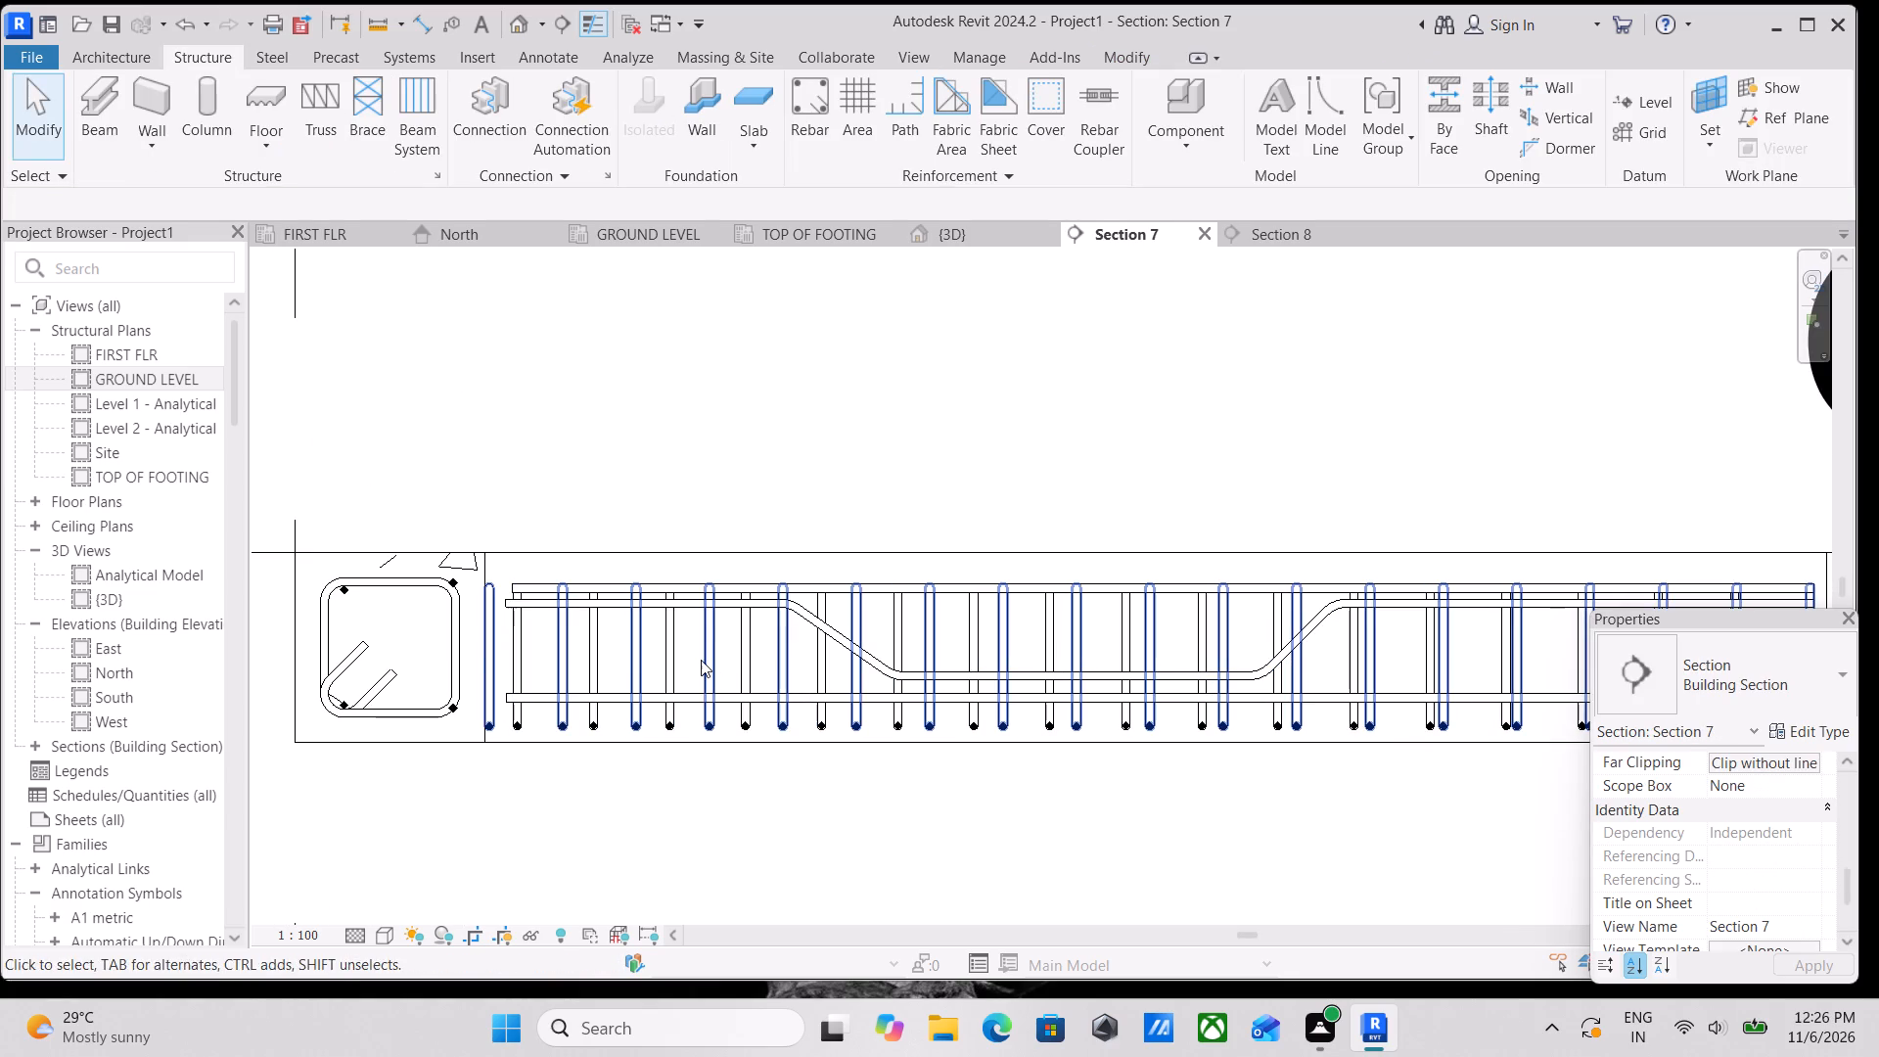
left_click(710, 660)
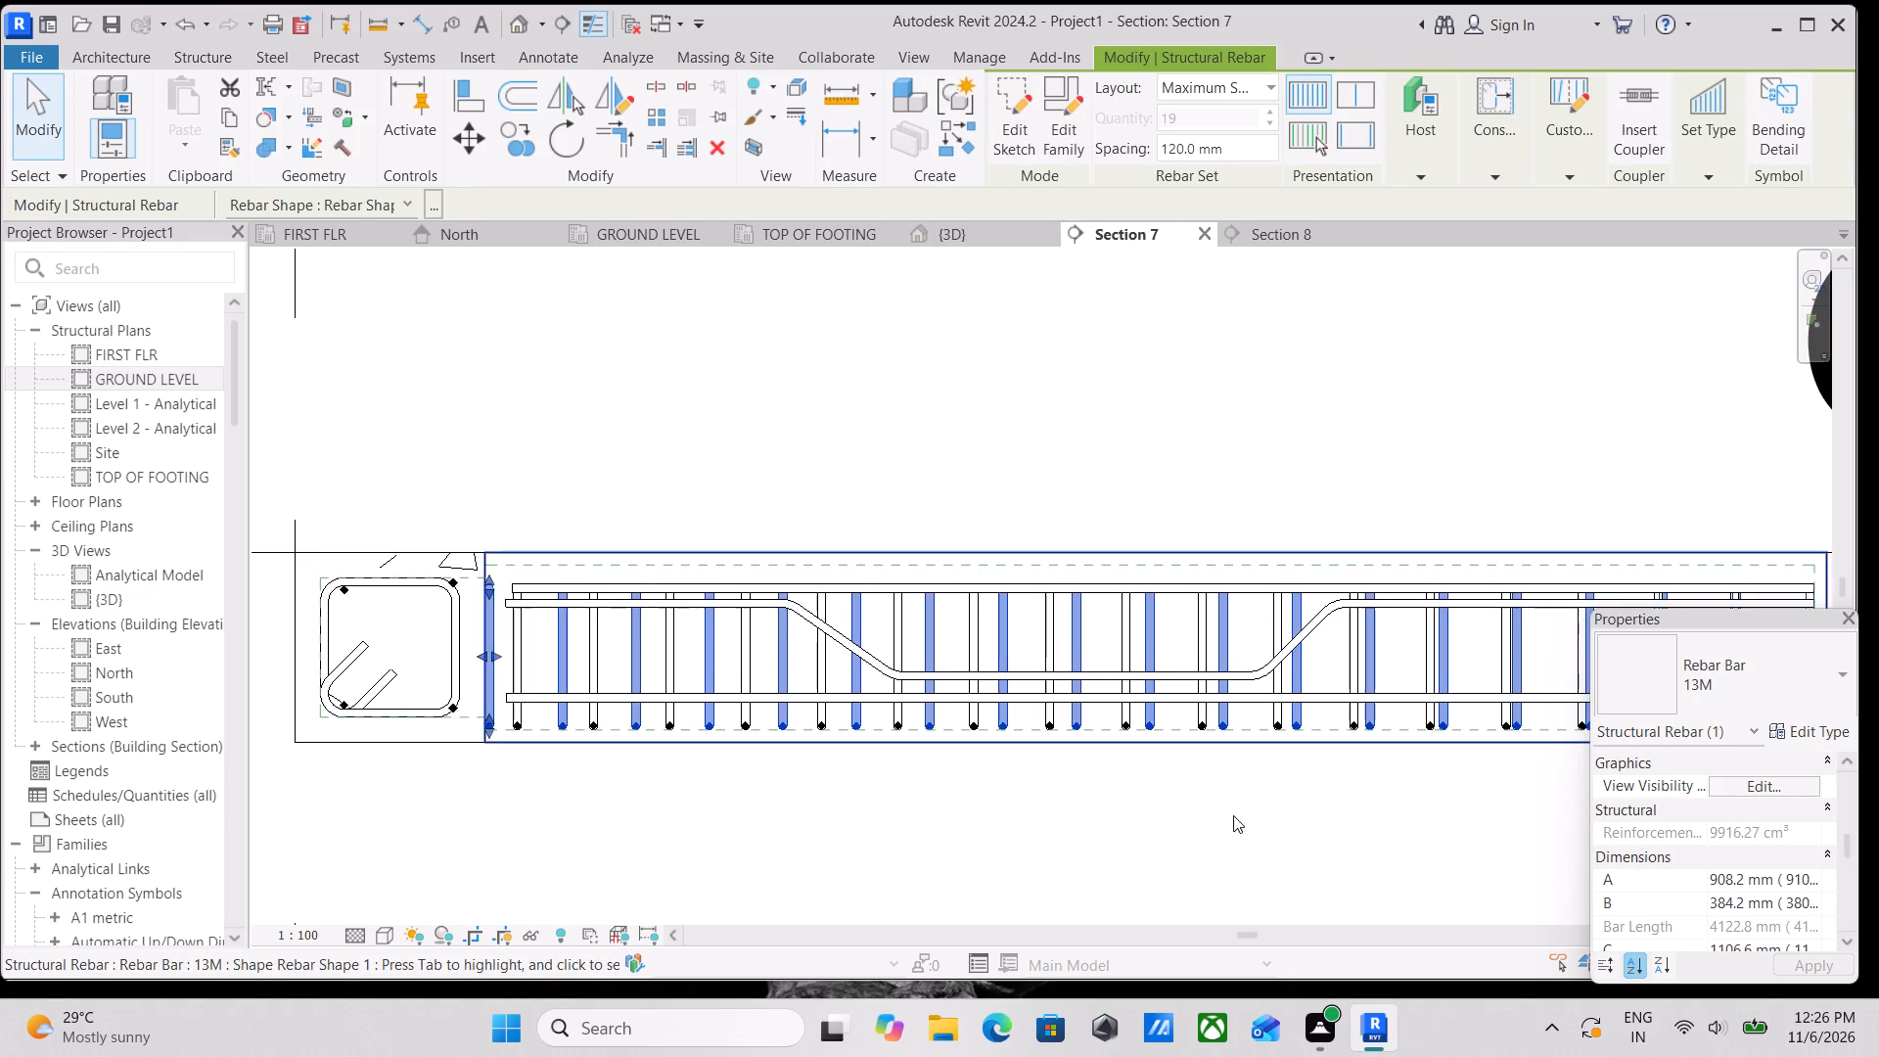
scroll(1521, 871, "down", 2)
scroll(1793, 820, "down", 5)
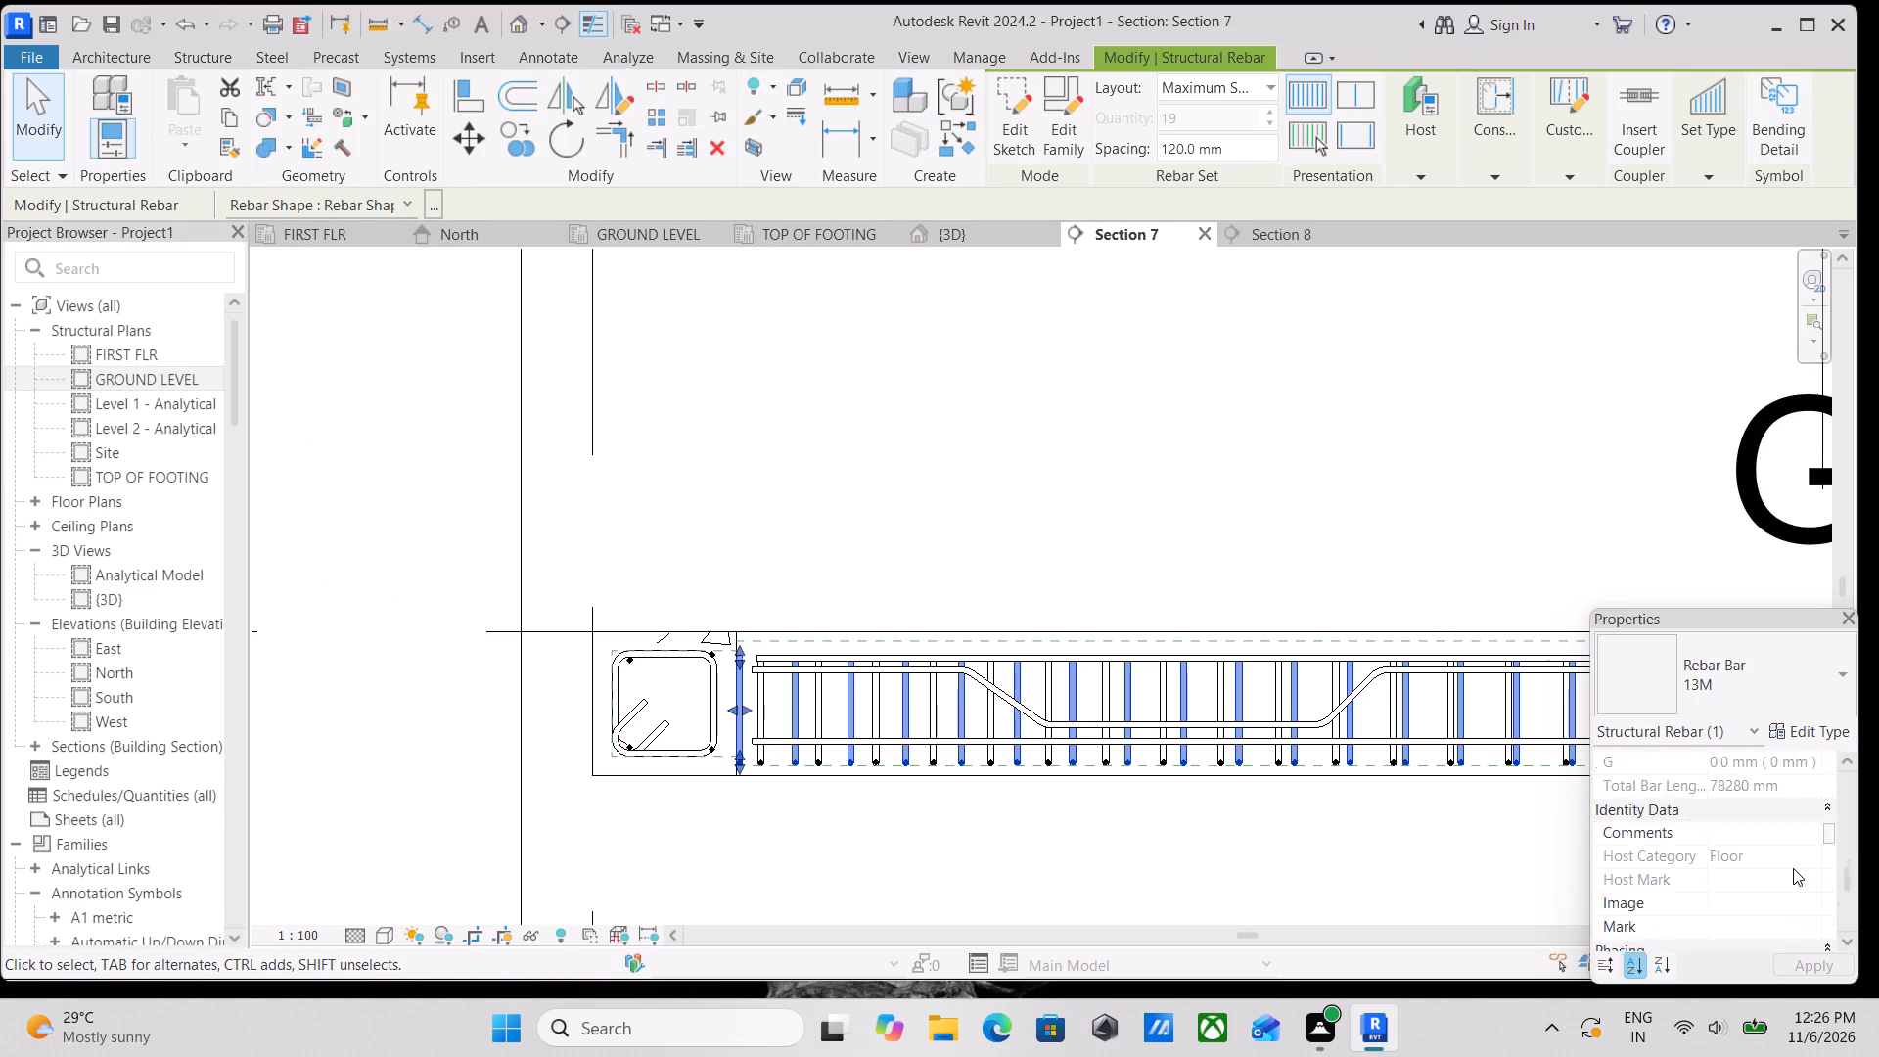
scroll(1793, 868, "down", 6)
scroll(1791, 886, "up", 13)
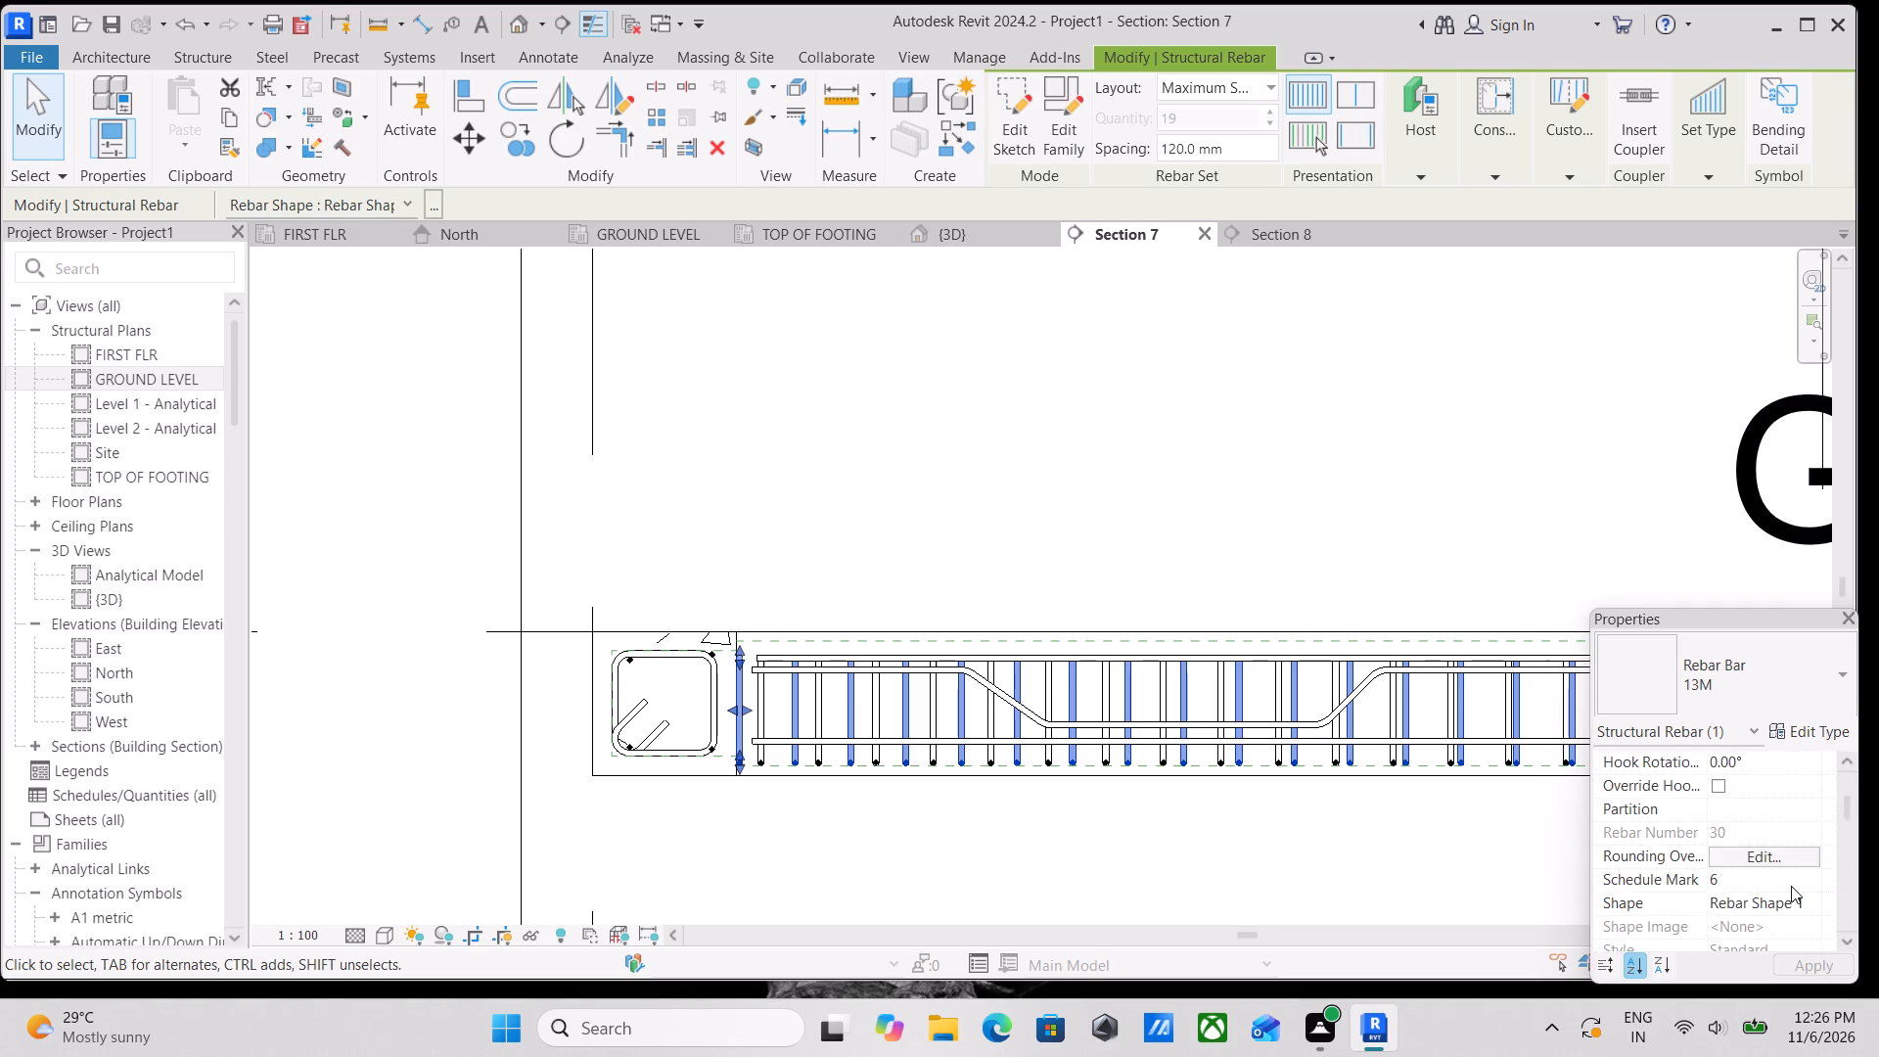
scroll(1764, 898, "down", 3)
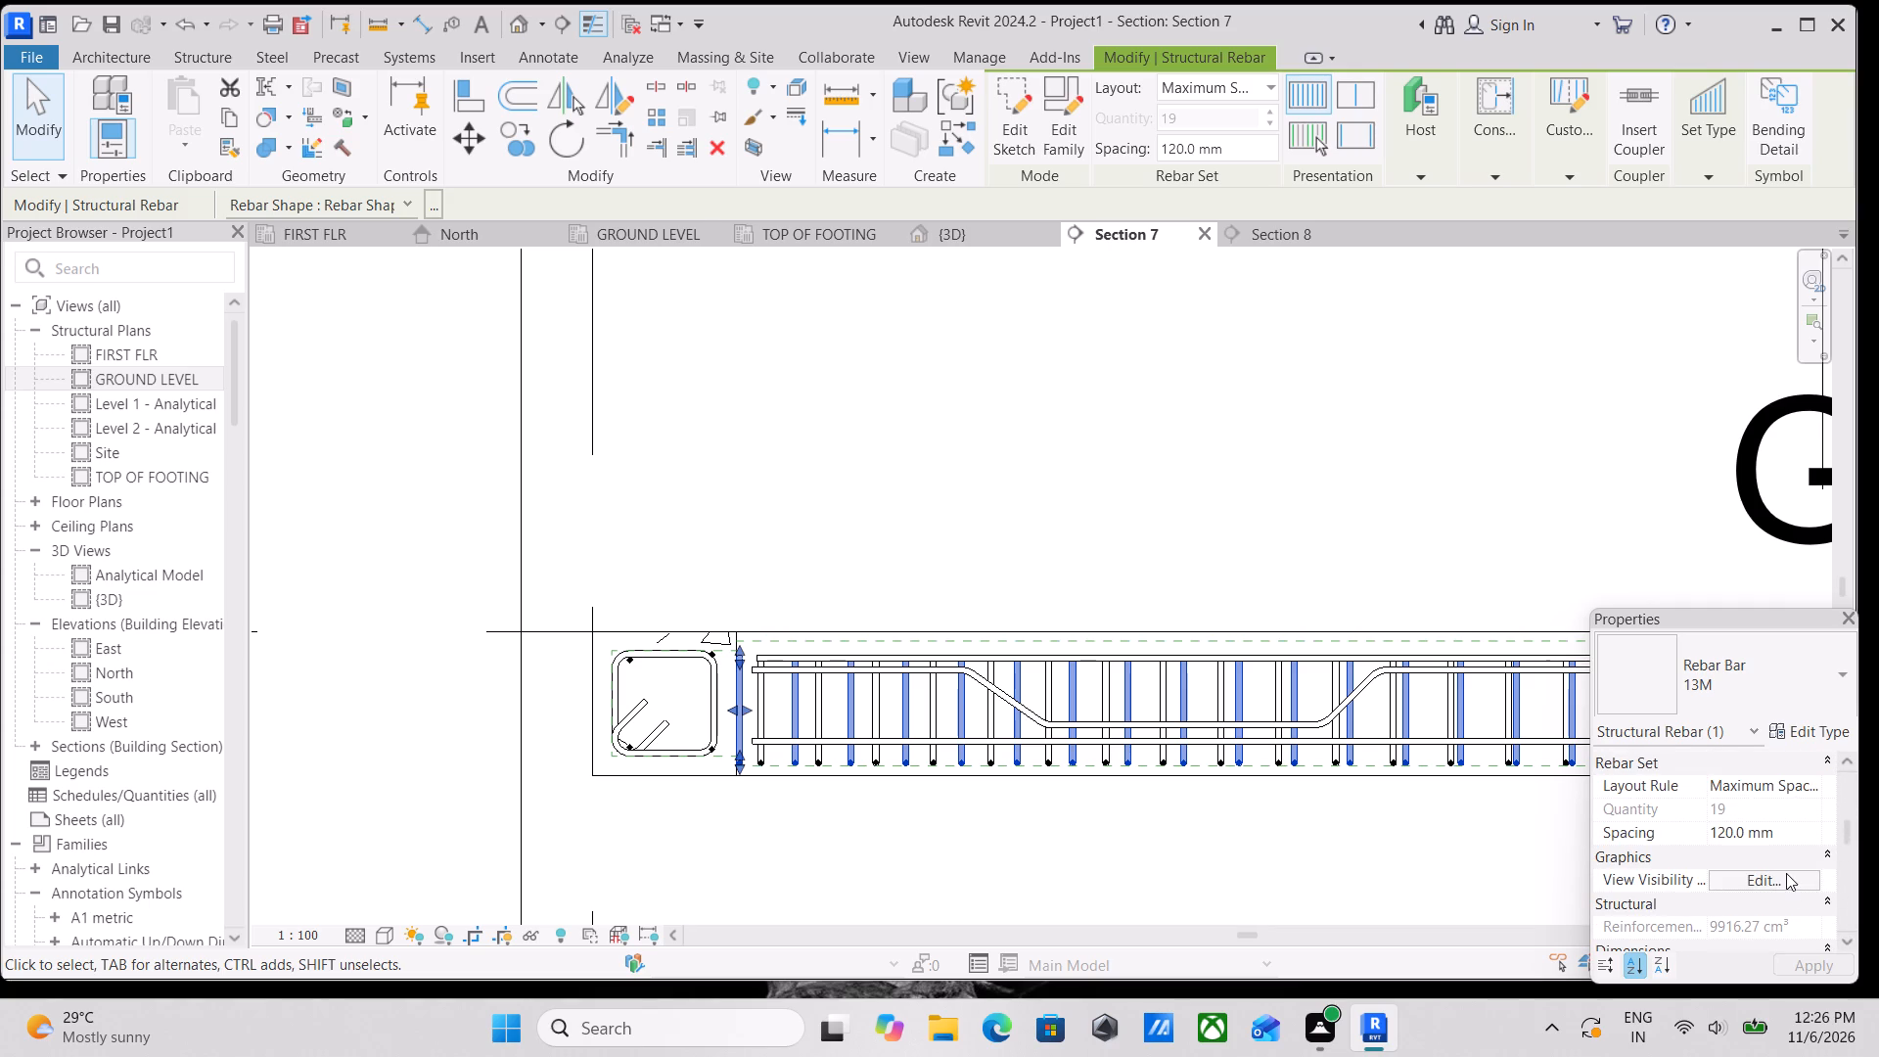
left_click(1788, 878)
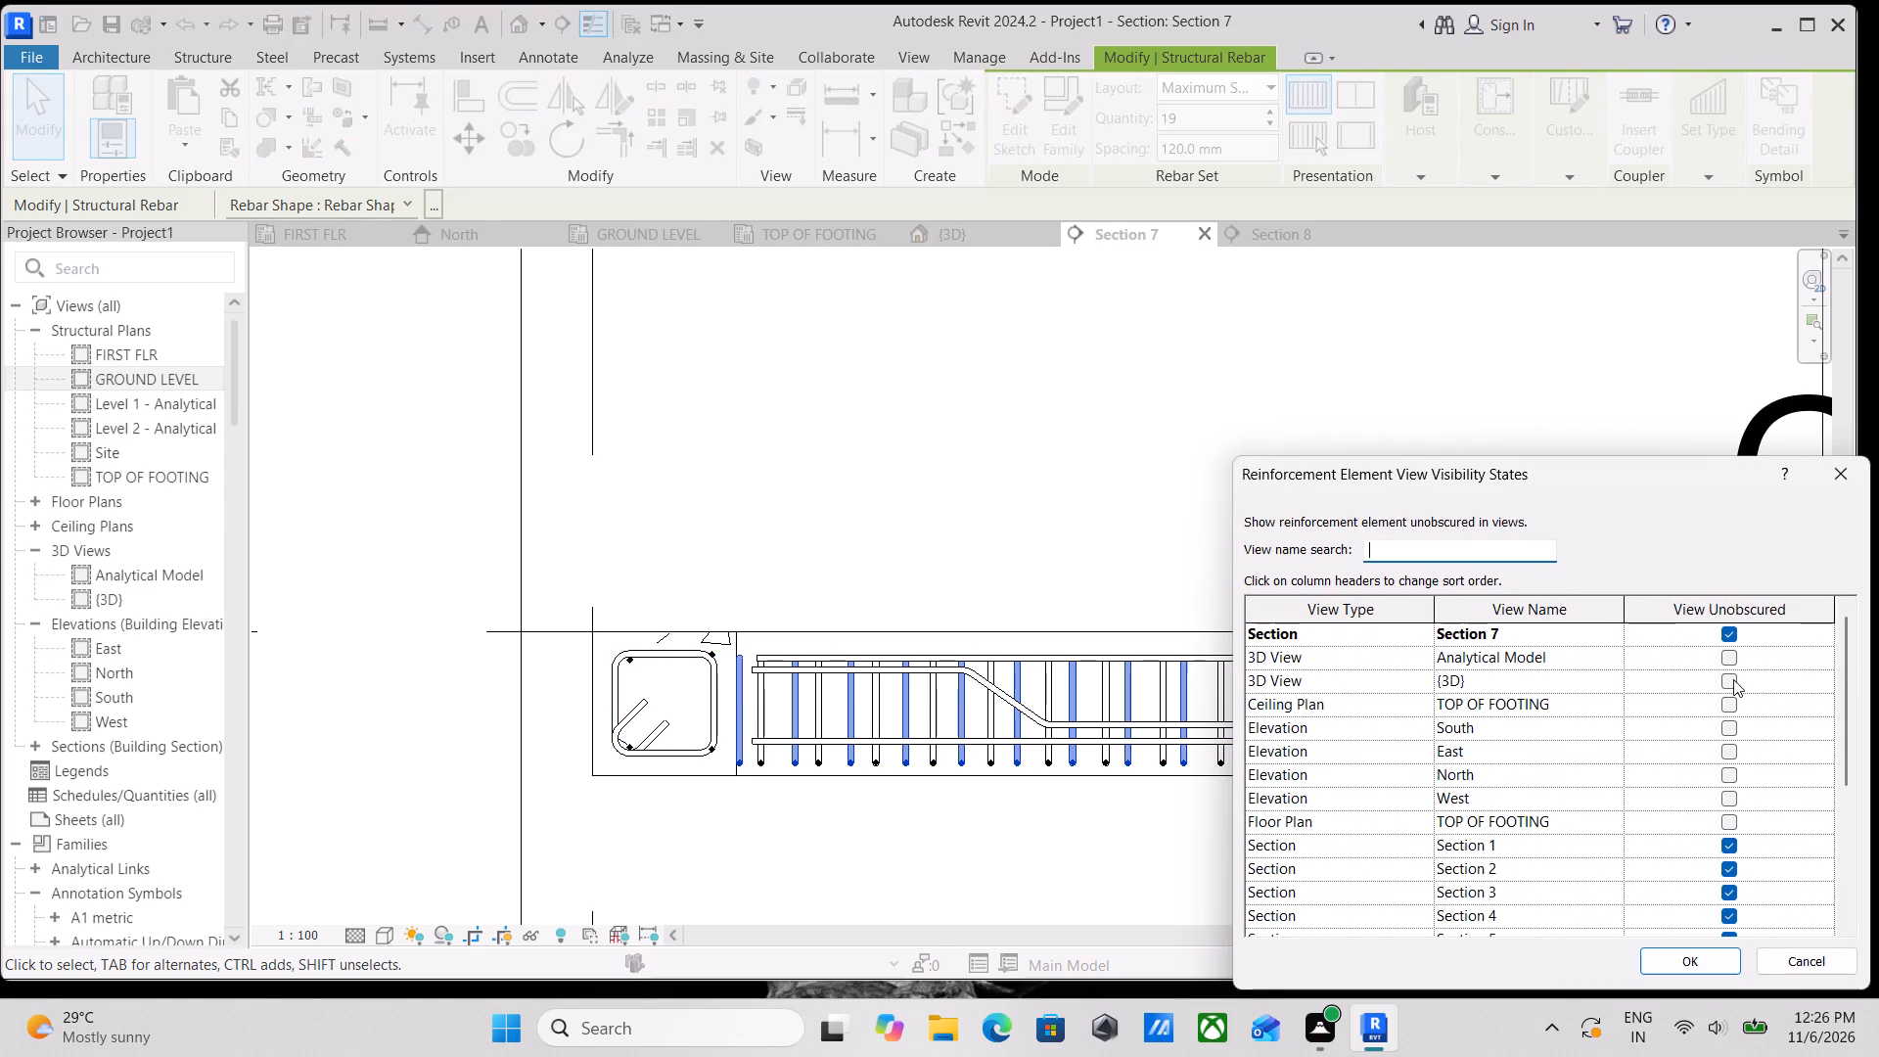
left_click(1733, 679)
left_click(1720, 958)
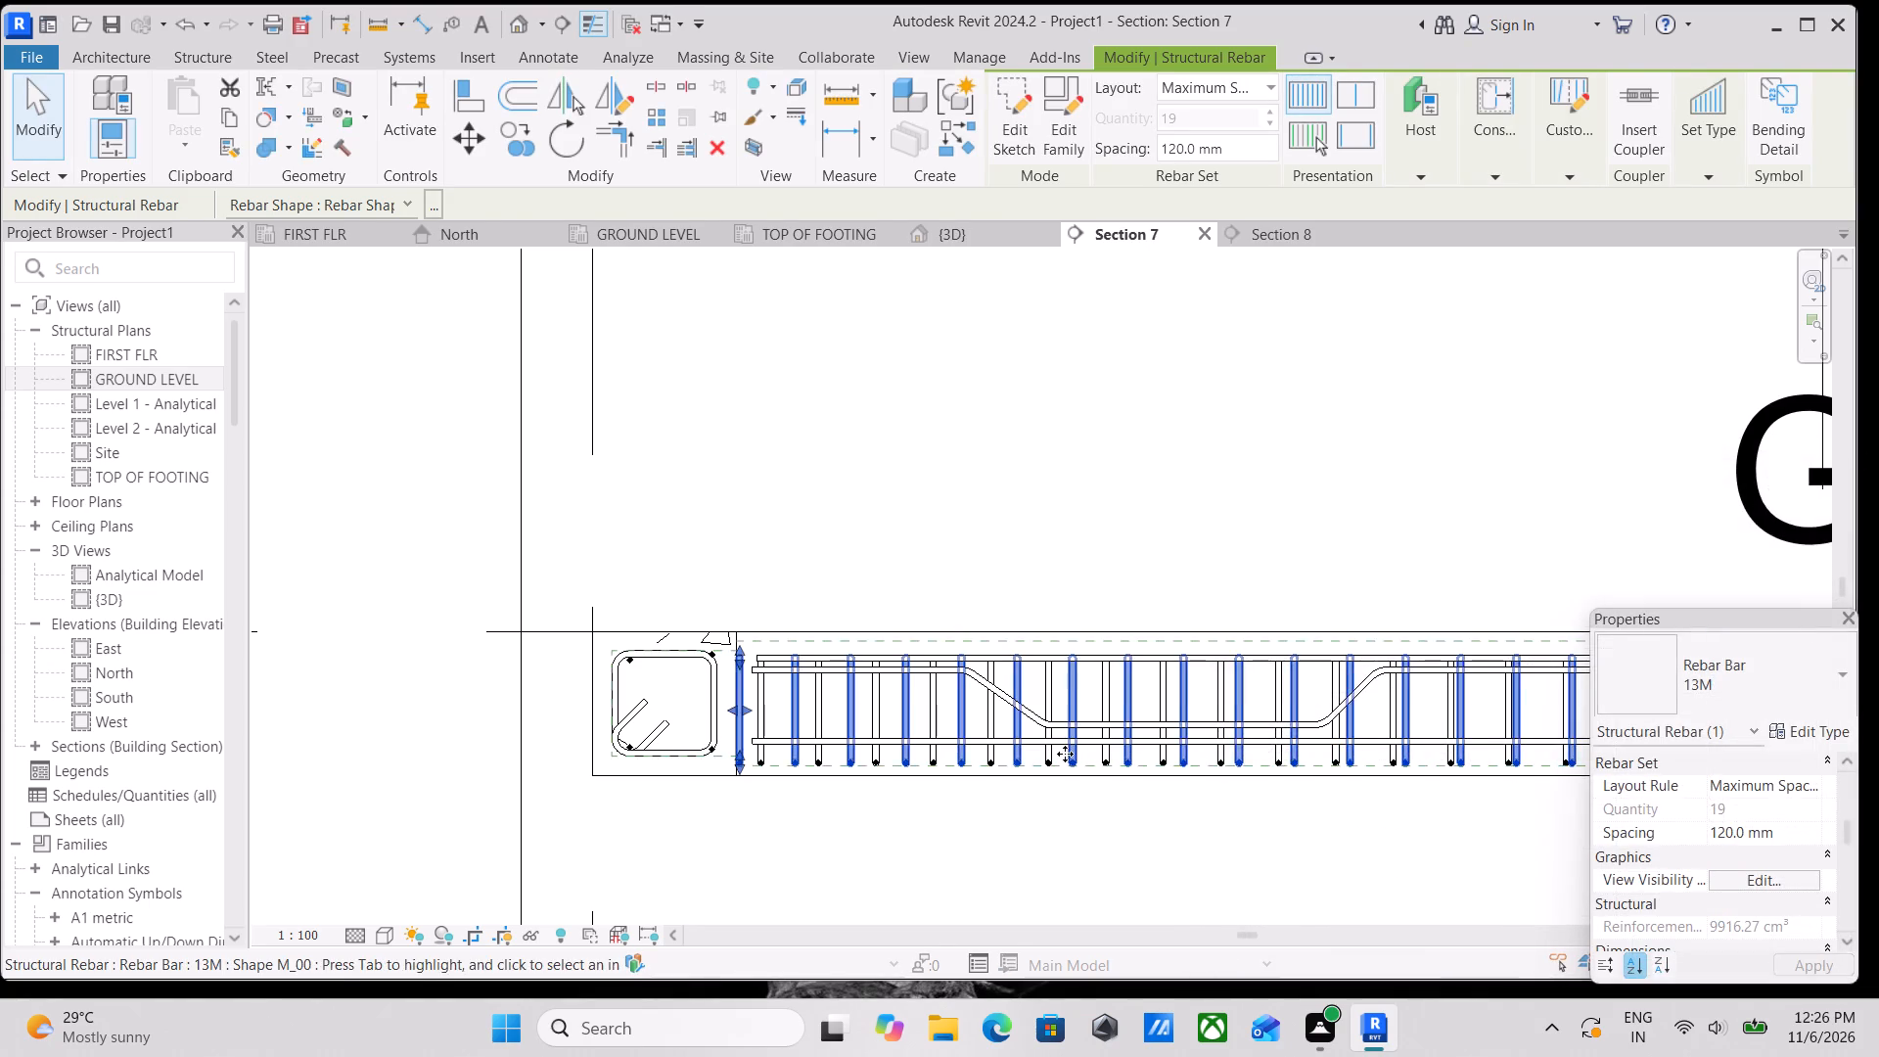
Check the view visibility states of the neighbouring bar set that runs in the same direction in Section 7.
scroll(1065, 754, "up", 3)
key("Escape")
left_click(593, 699)
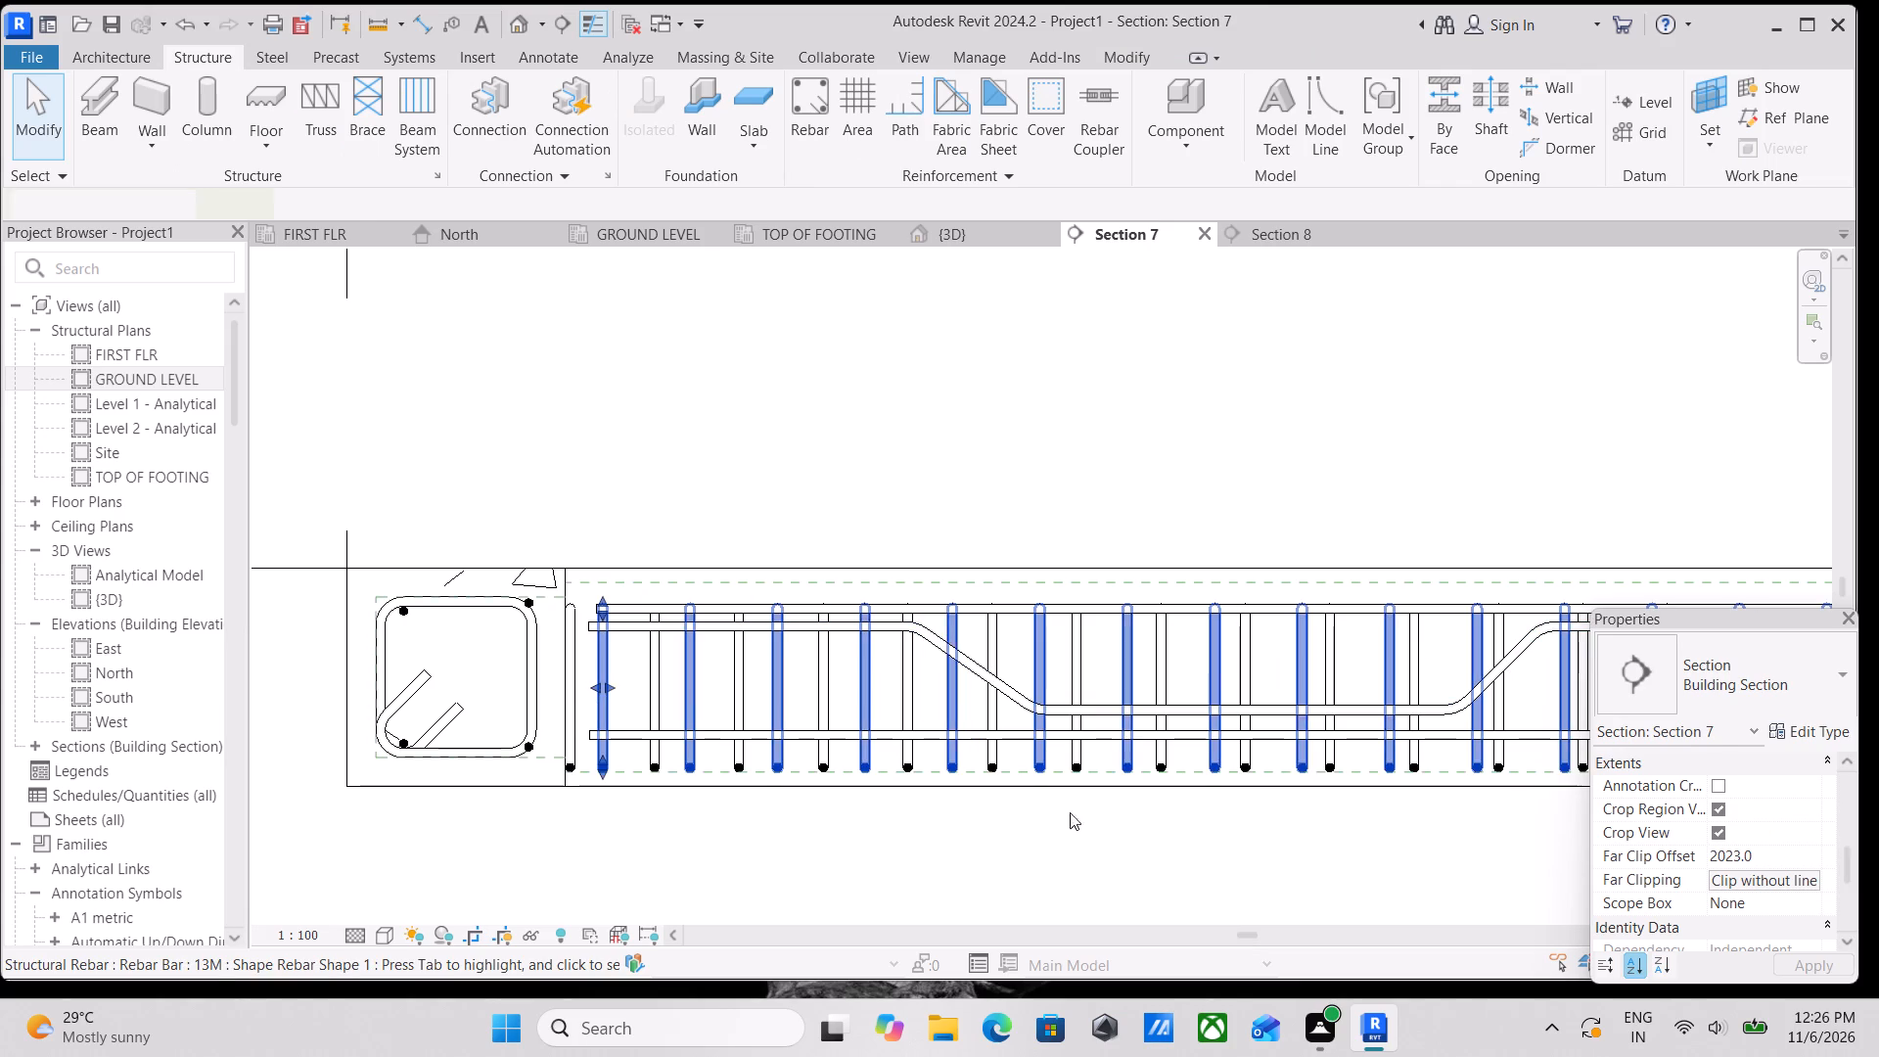
left_click(1783, 870)
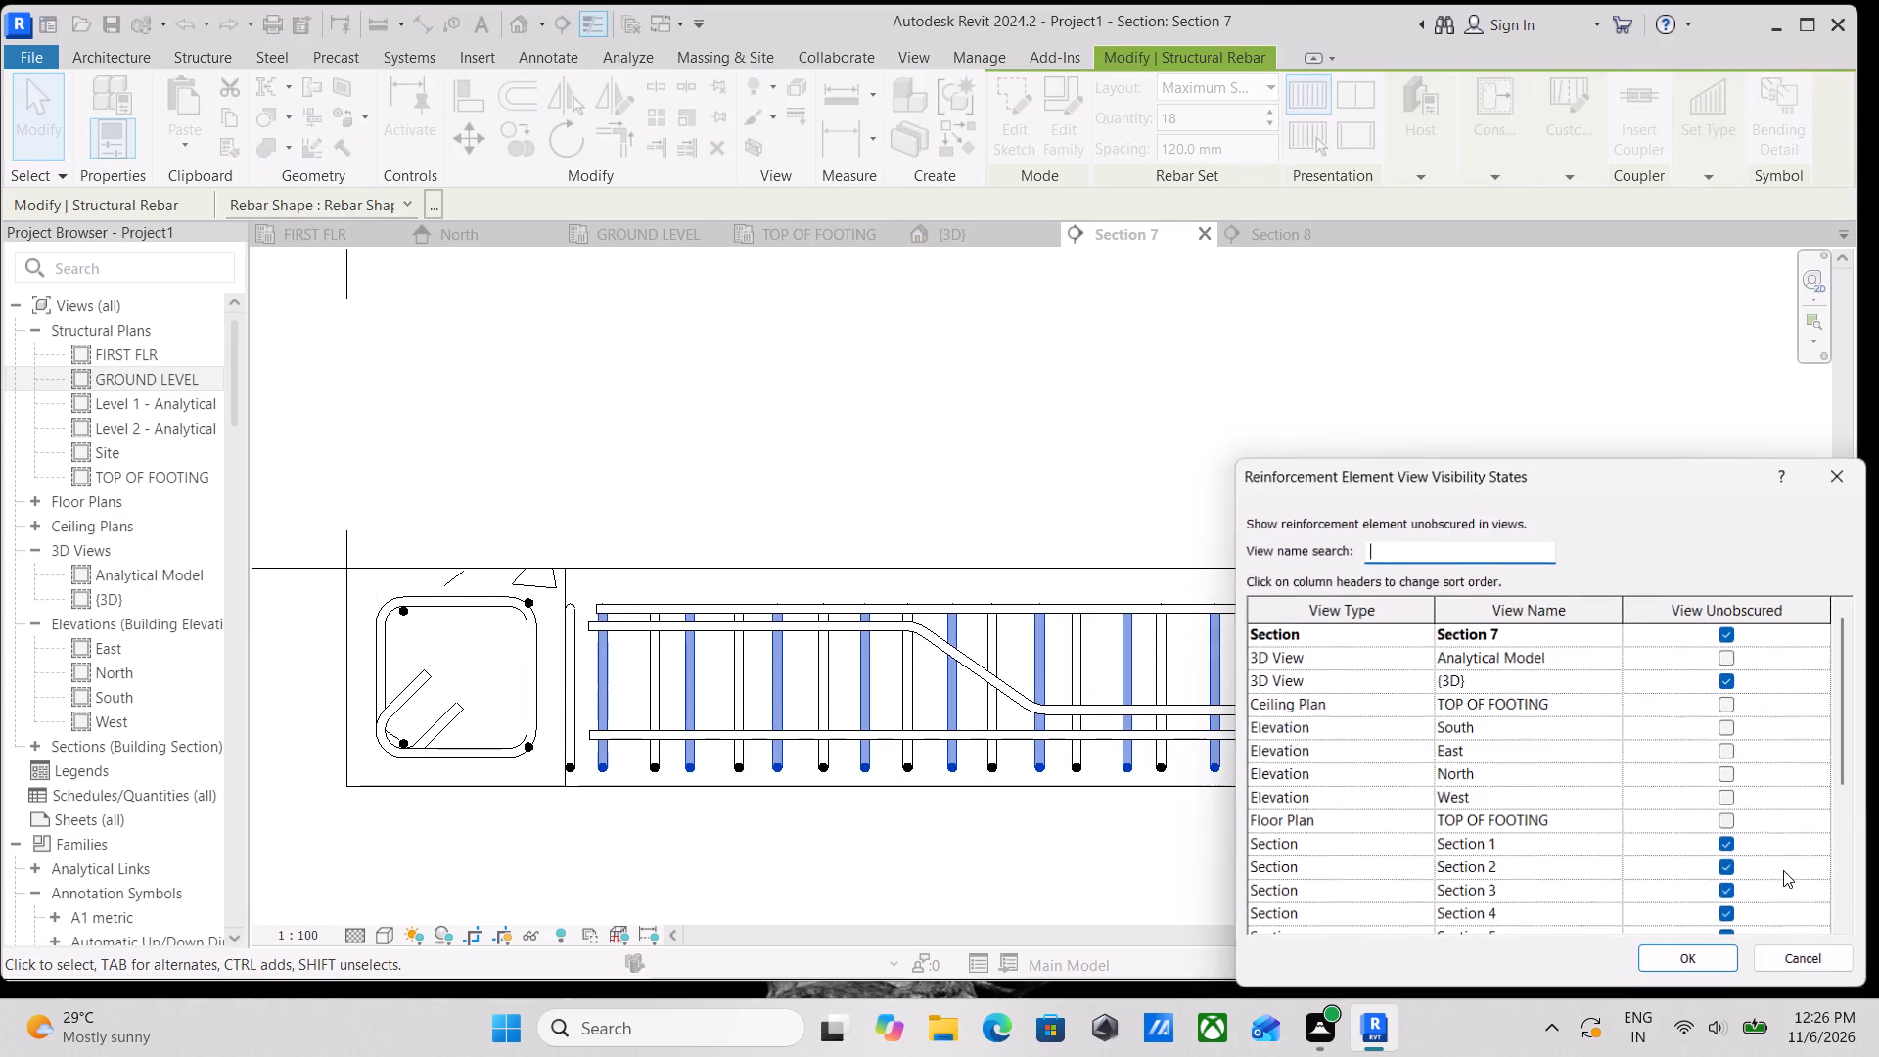
left_click(1675, 957)
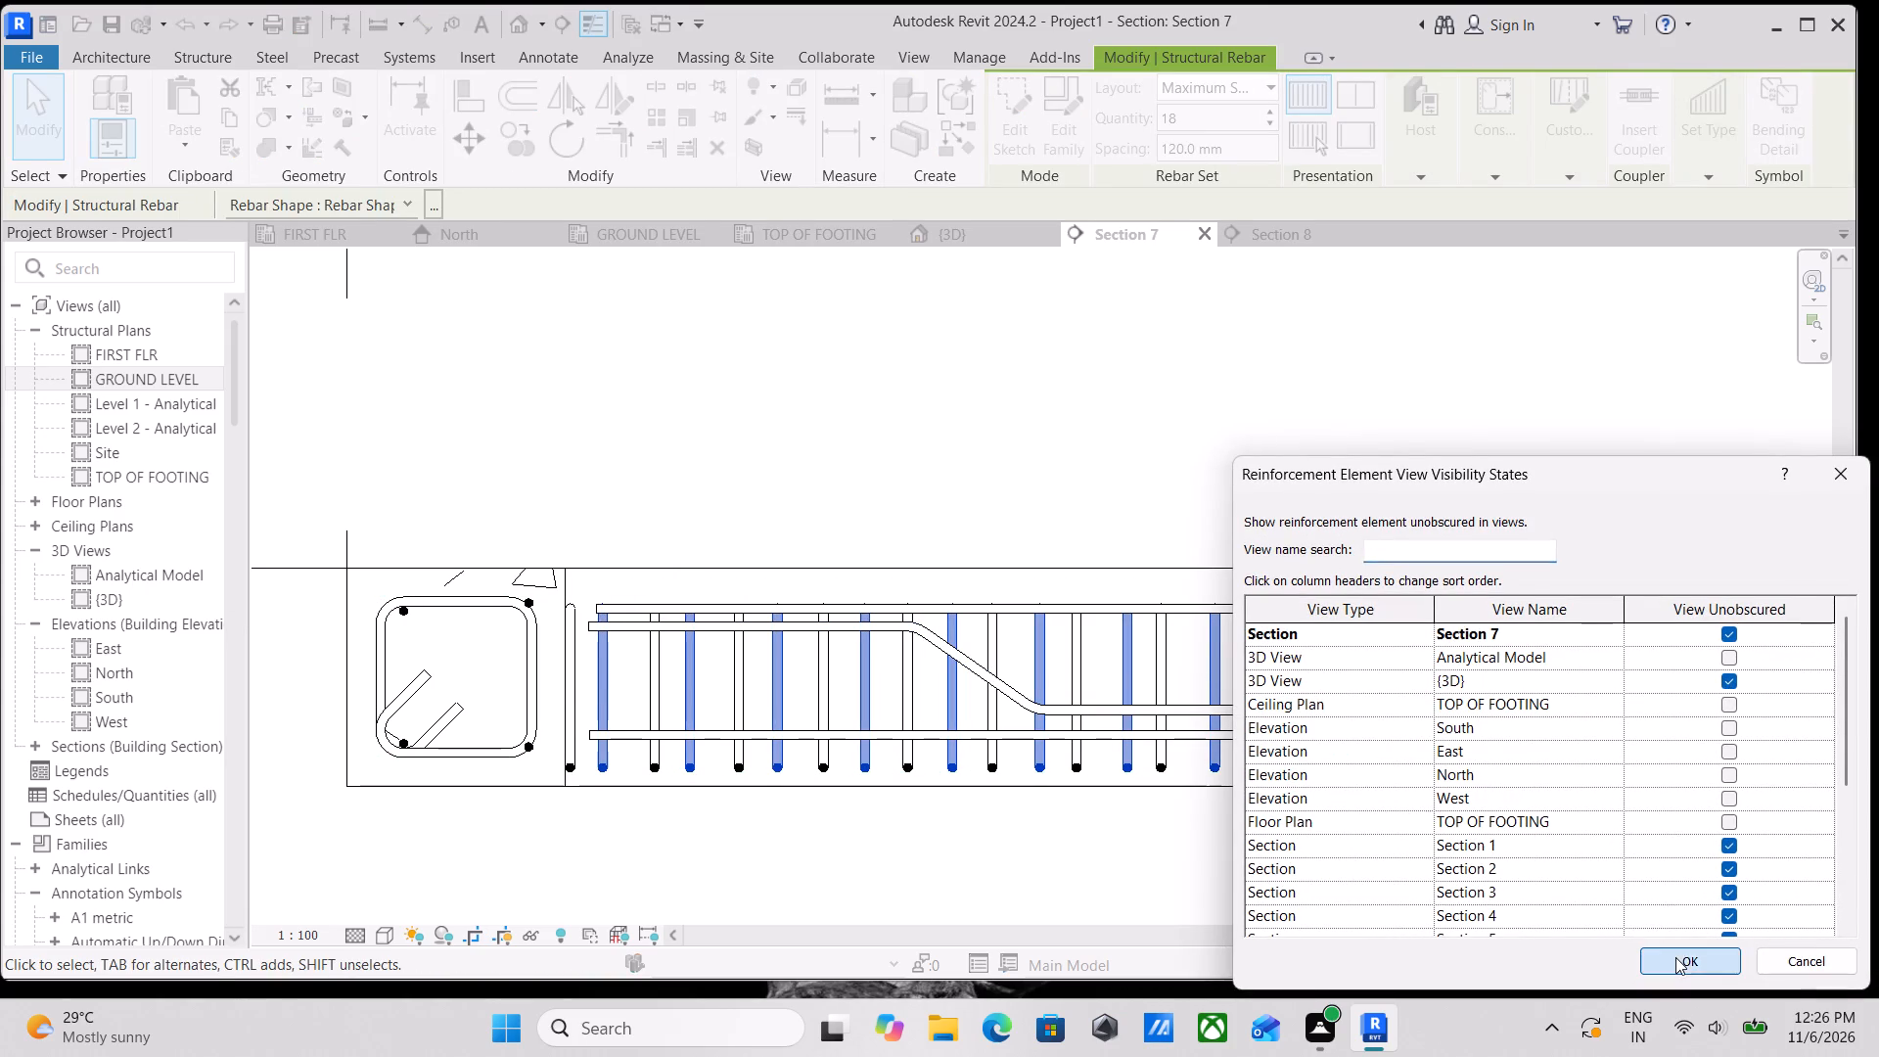
scroll(563, 688, "up", 1)
key("Escape")
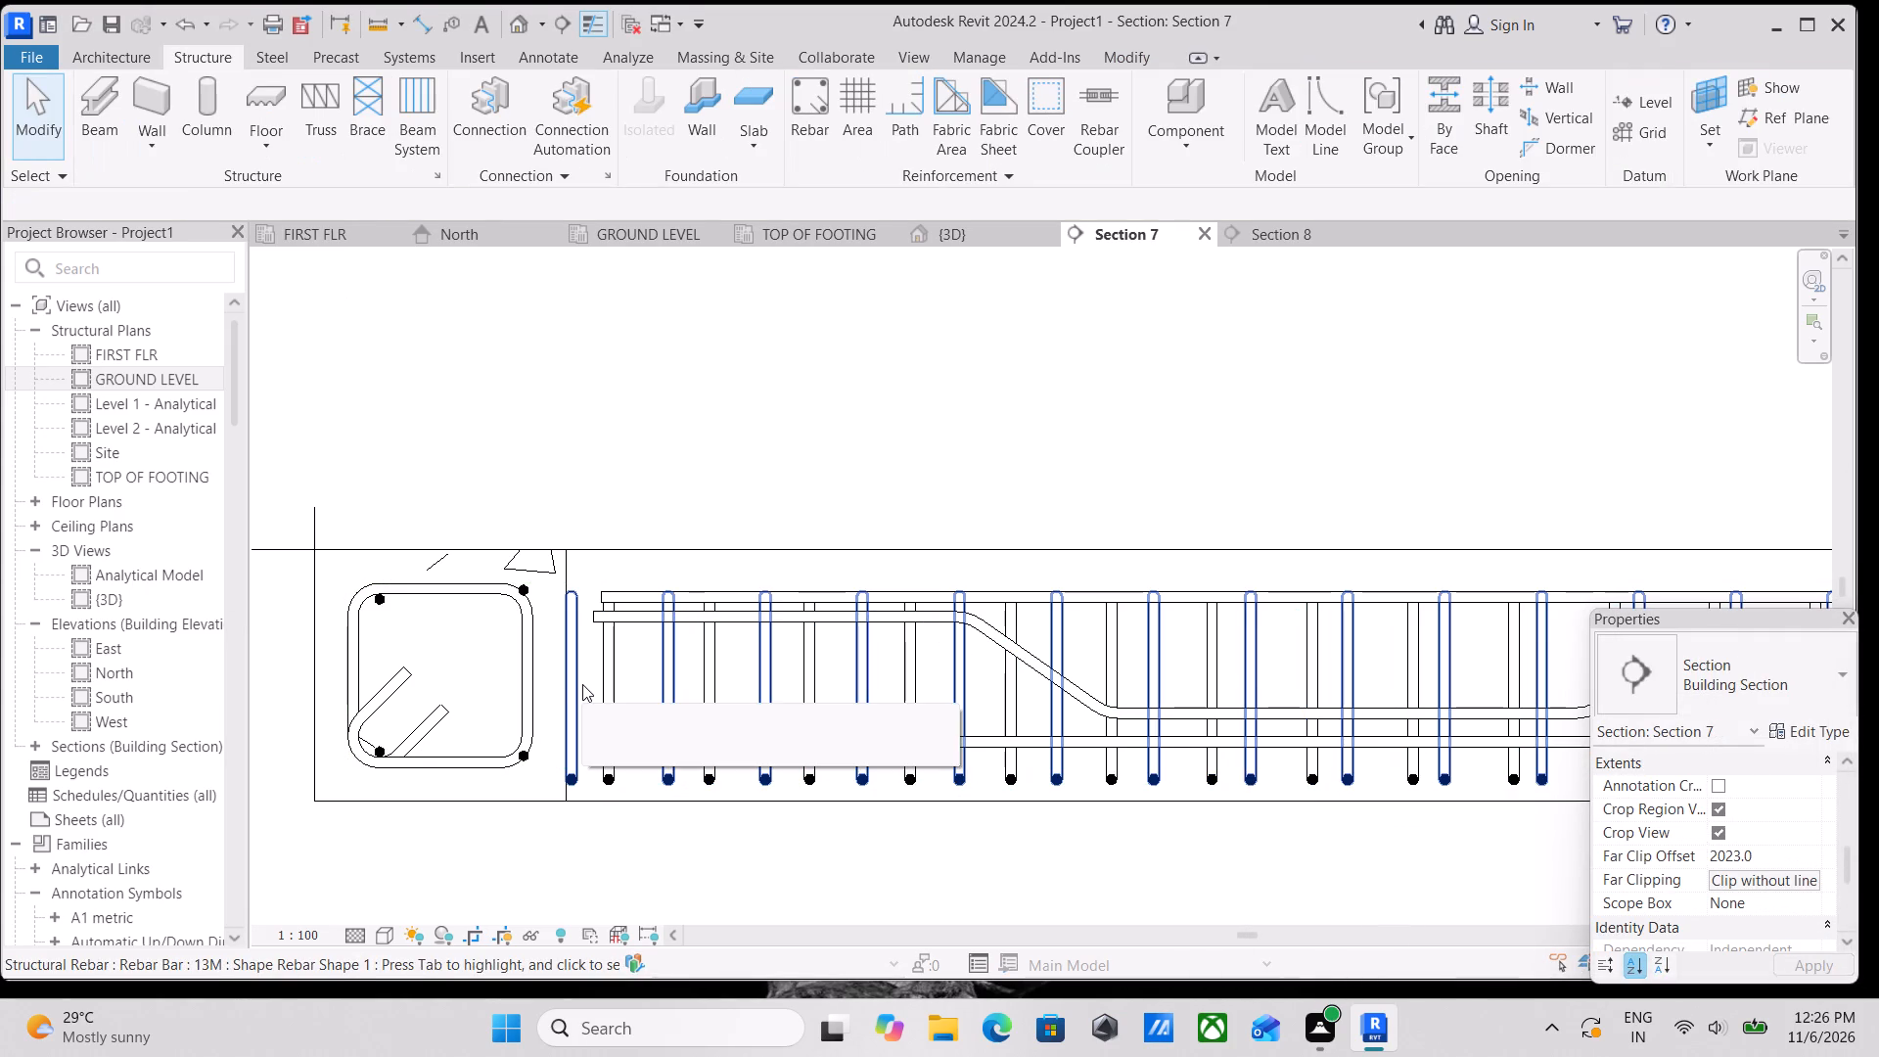
Pull both ends of the new cranked bar set's distribution extent slightly inward from the panel's edges in Section 7.
left_click(576, 686)
left_click_drag(586, 681, 629, 681)
middle_click_drag(791, 679, 474, 729)
middle_click_drag(1167, 760, 773, 712)
middle_click_drag(1604, 684, 1146, 720)
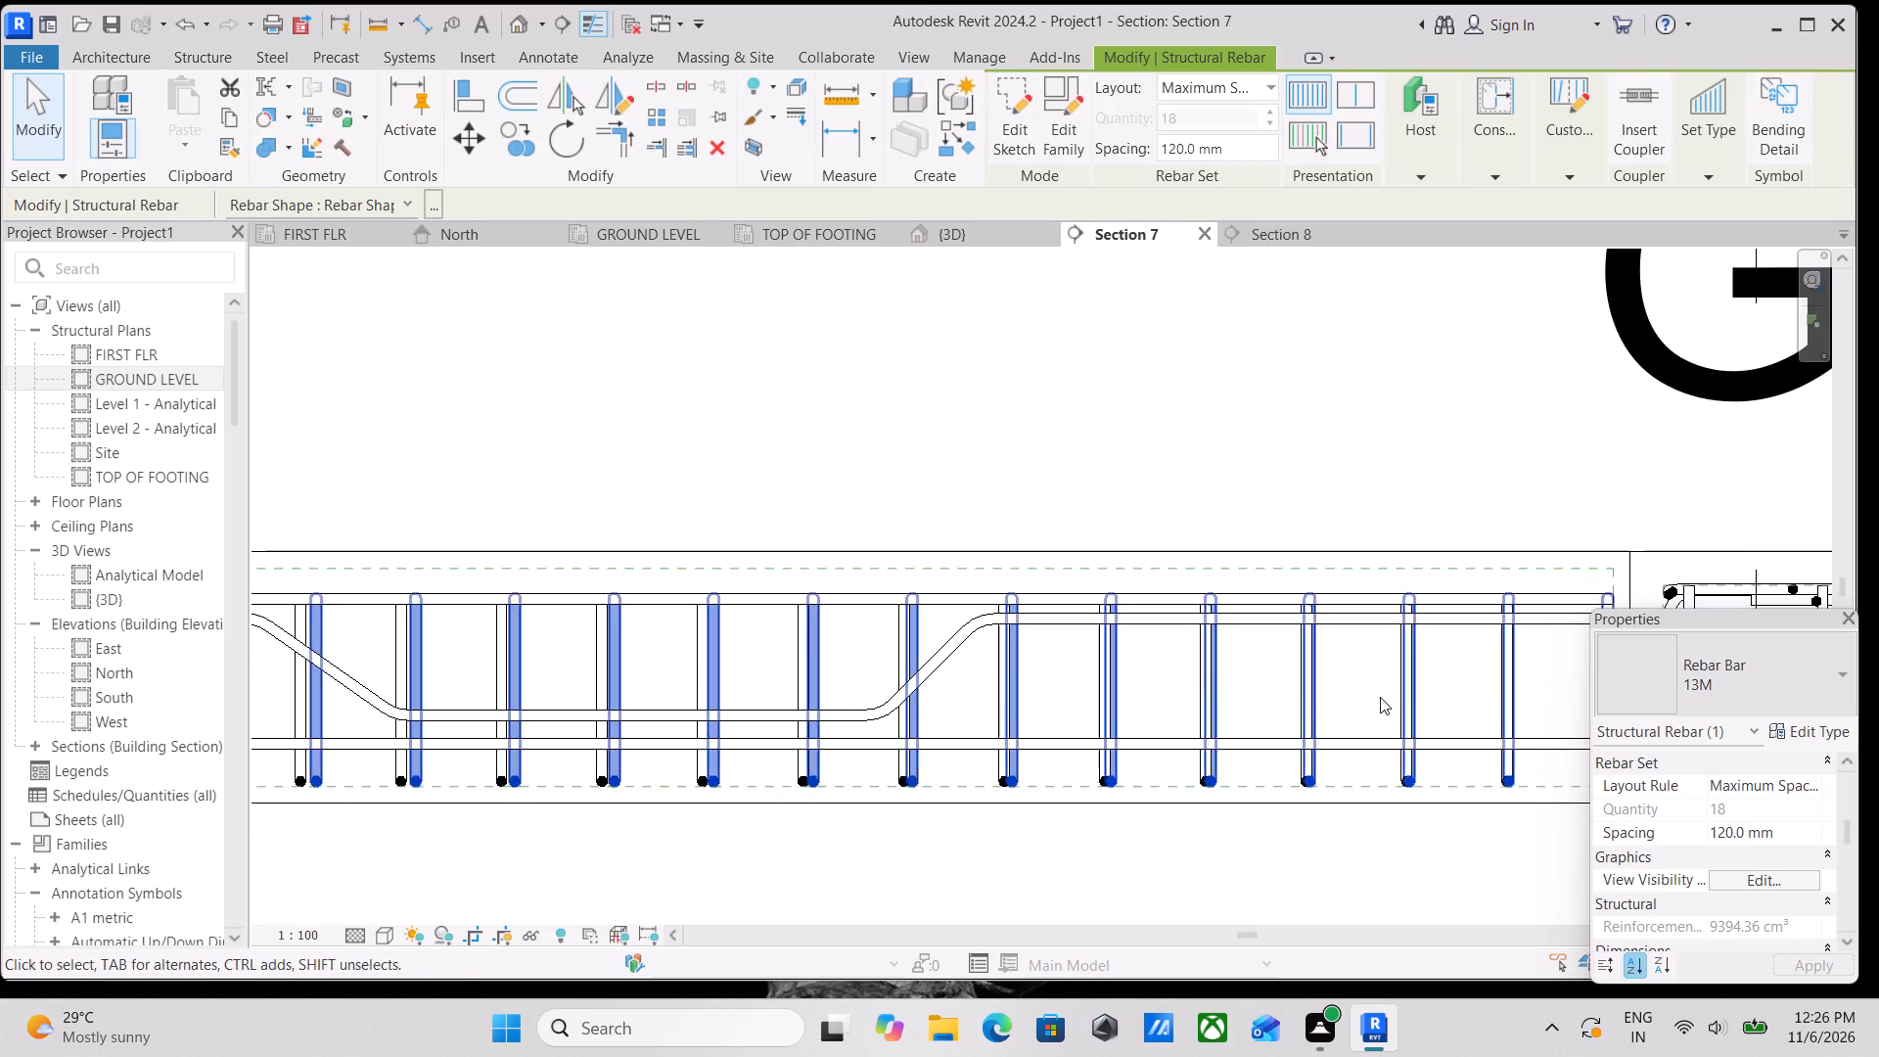
scroll(1380, 697, "down", 2)
middle_click_drag(1354, 709, 1152, 731)
left_click_drag(1345, 707, 1323, 709)
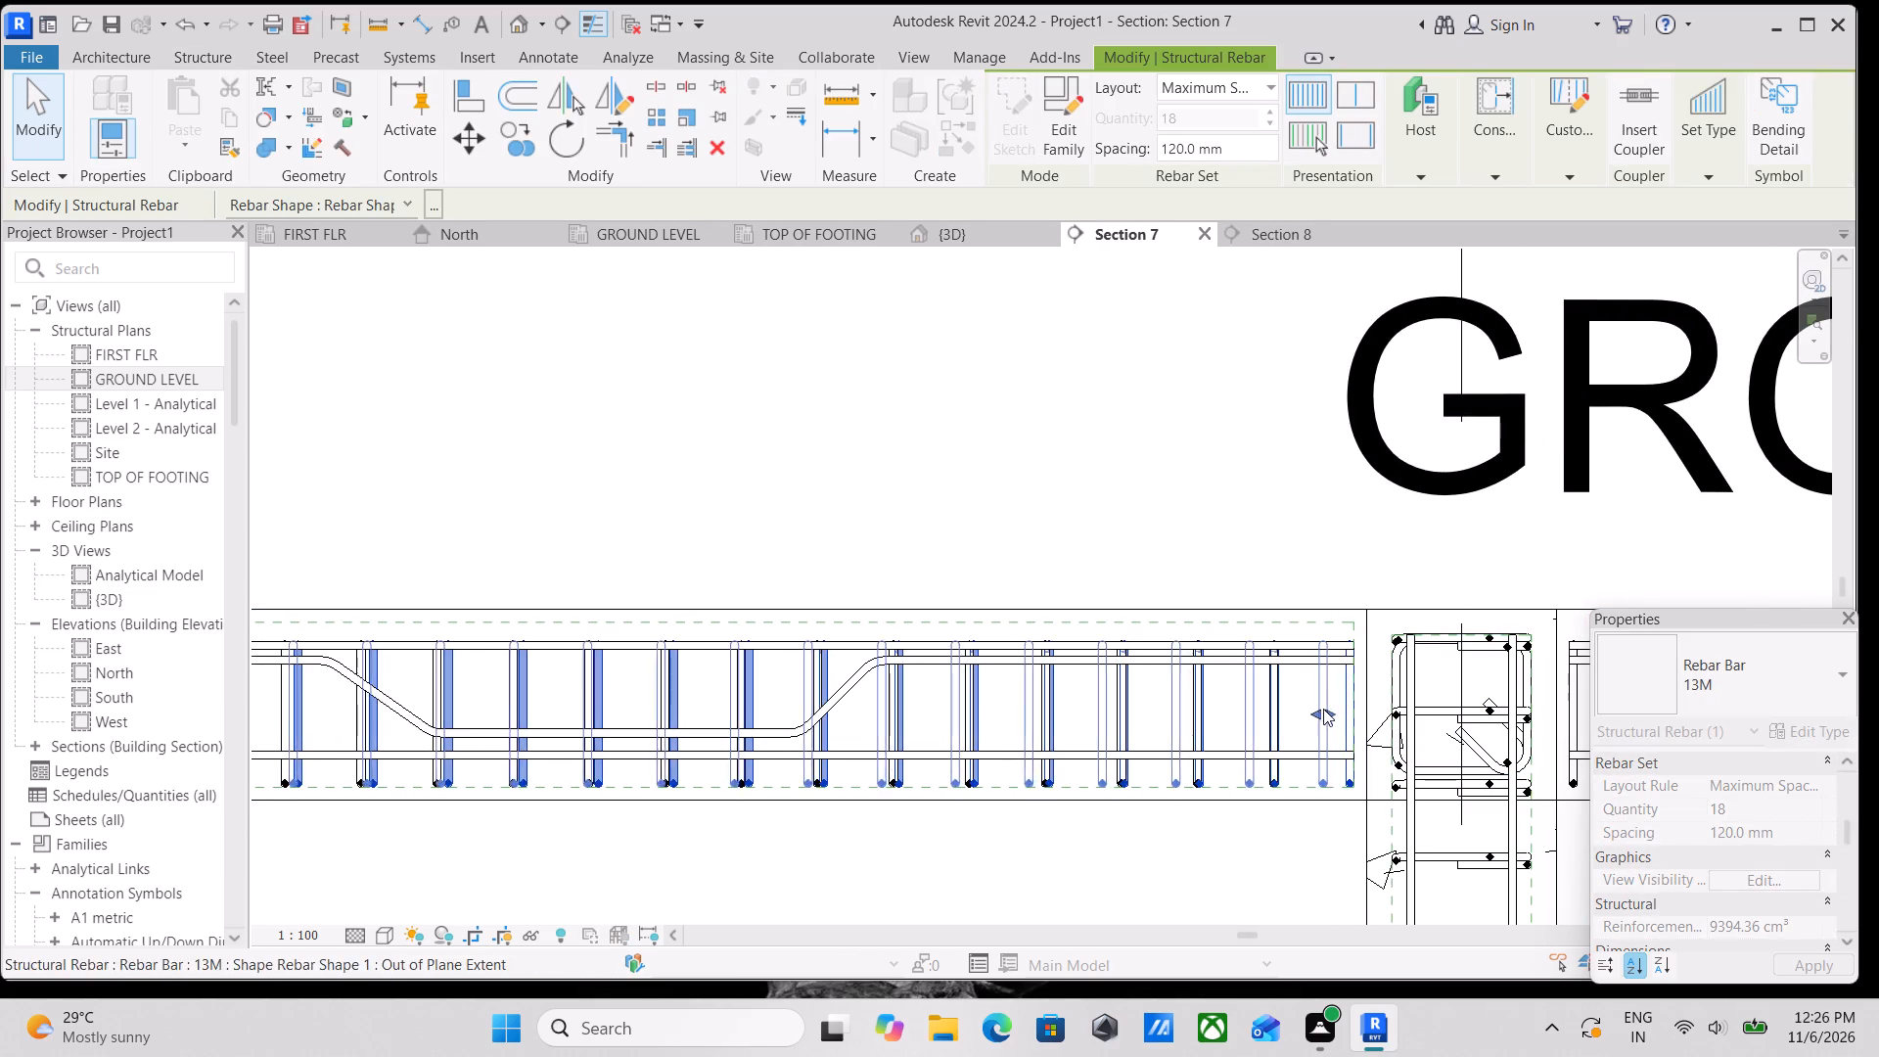
scroll(1155, 710, "down", 1)
middle_click_drag(1155, 710, 1262, 710)
key("Escape")
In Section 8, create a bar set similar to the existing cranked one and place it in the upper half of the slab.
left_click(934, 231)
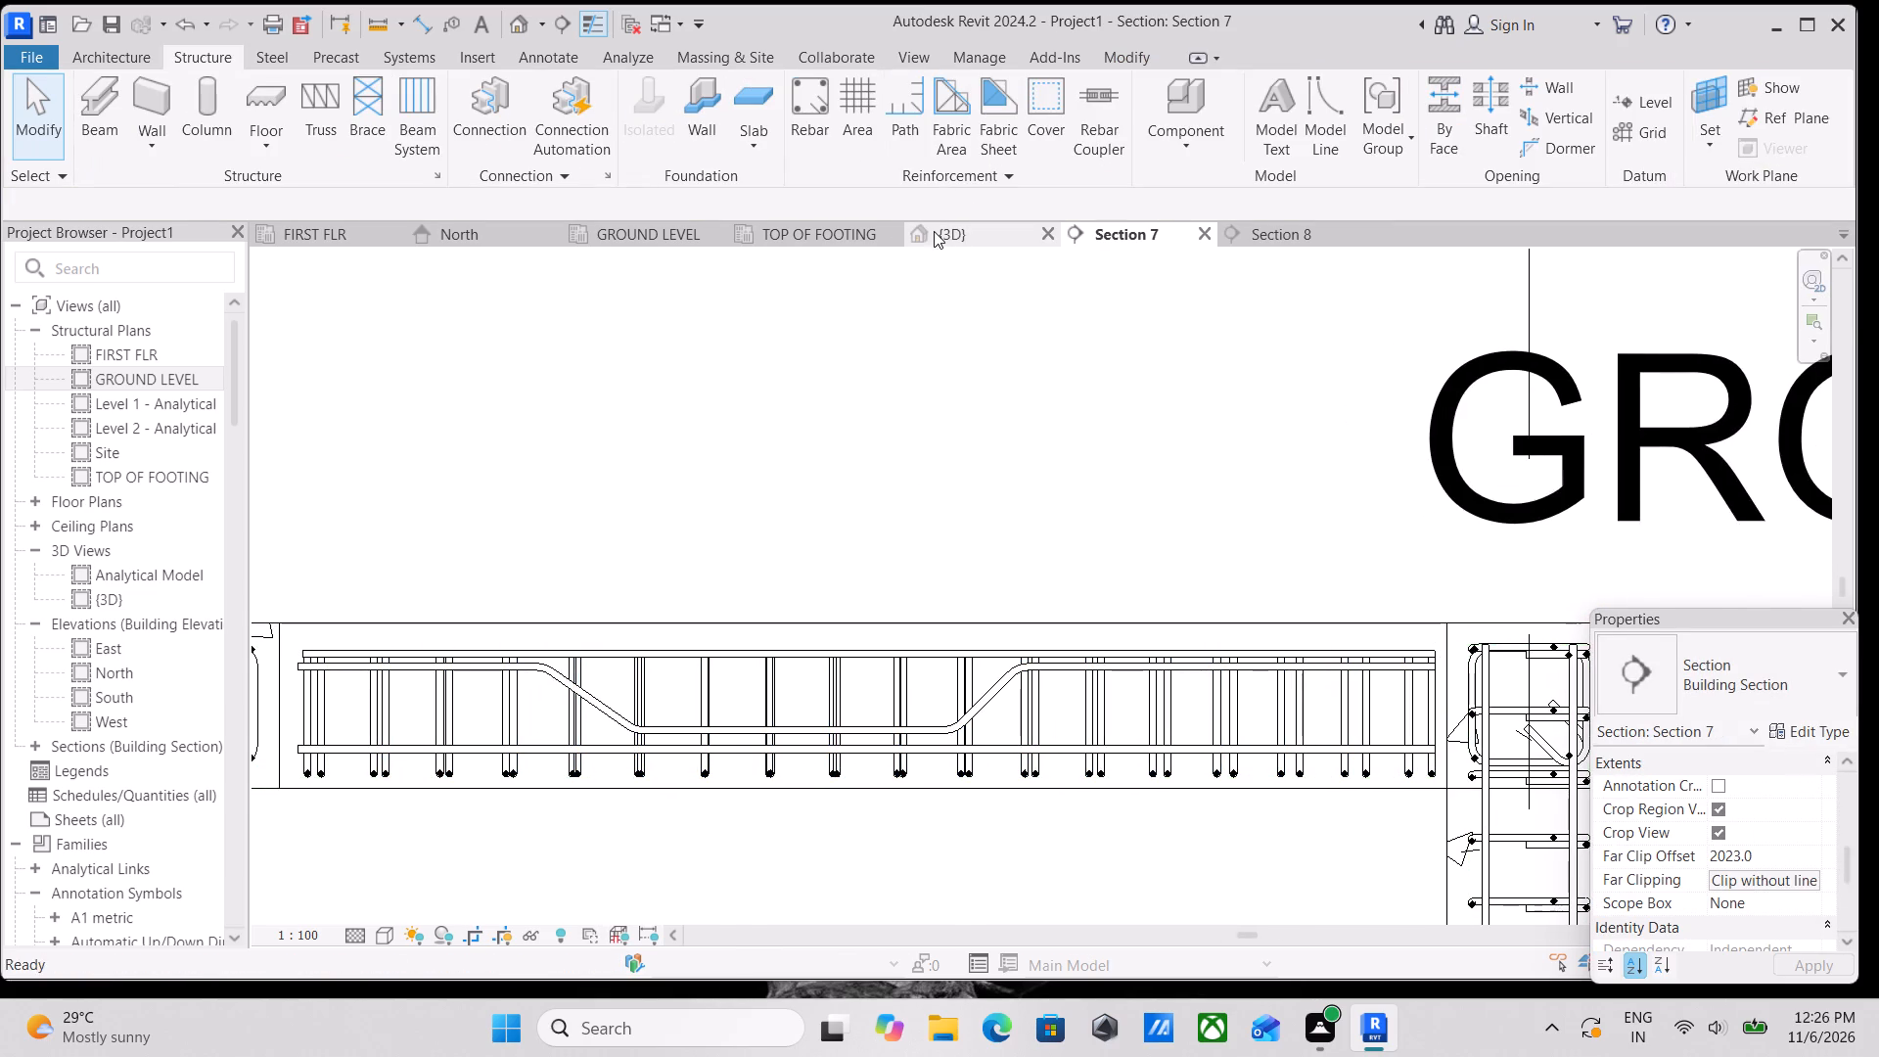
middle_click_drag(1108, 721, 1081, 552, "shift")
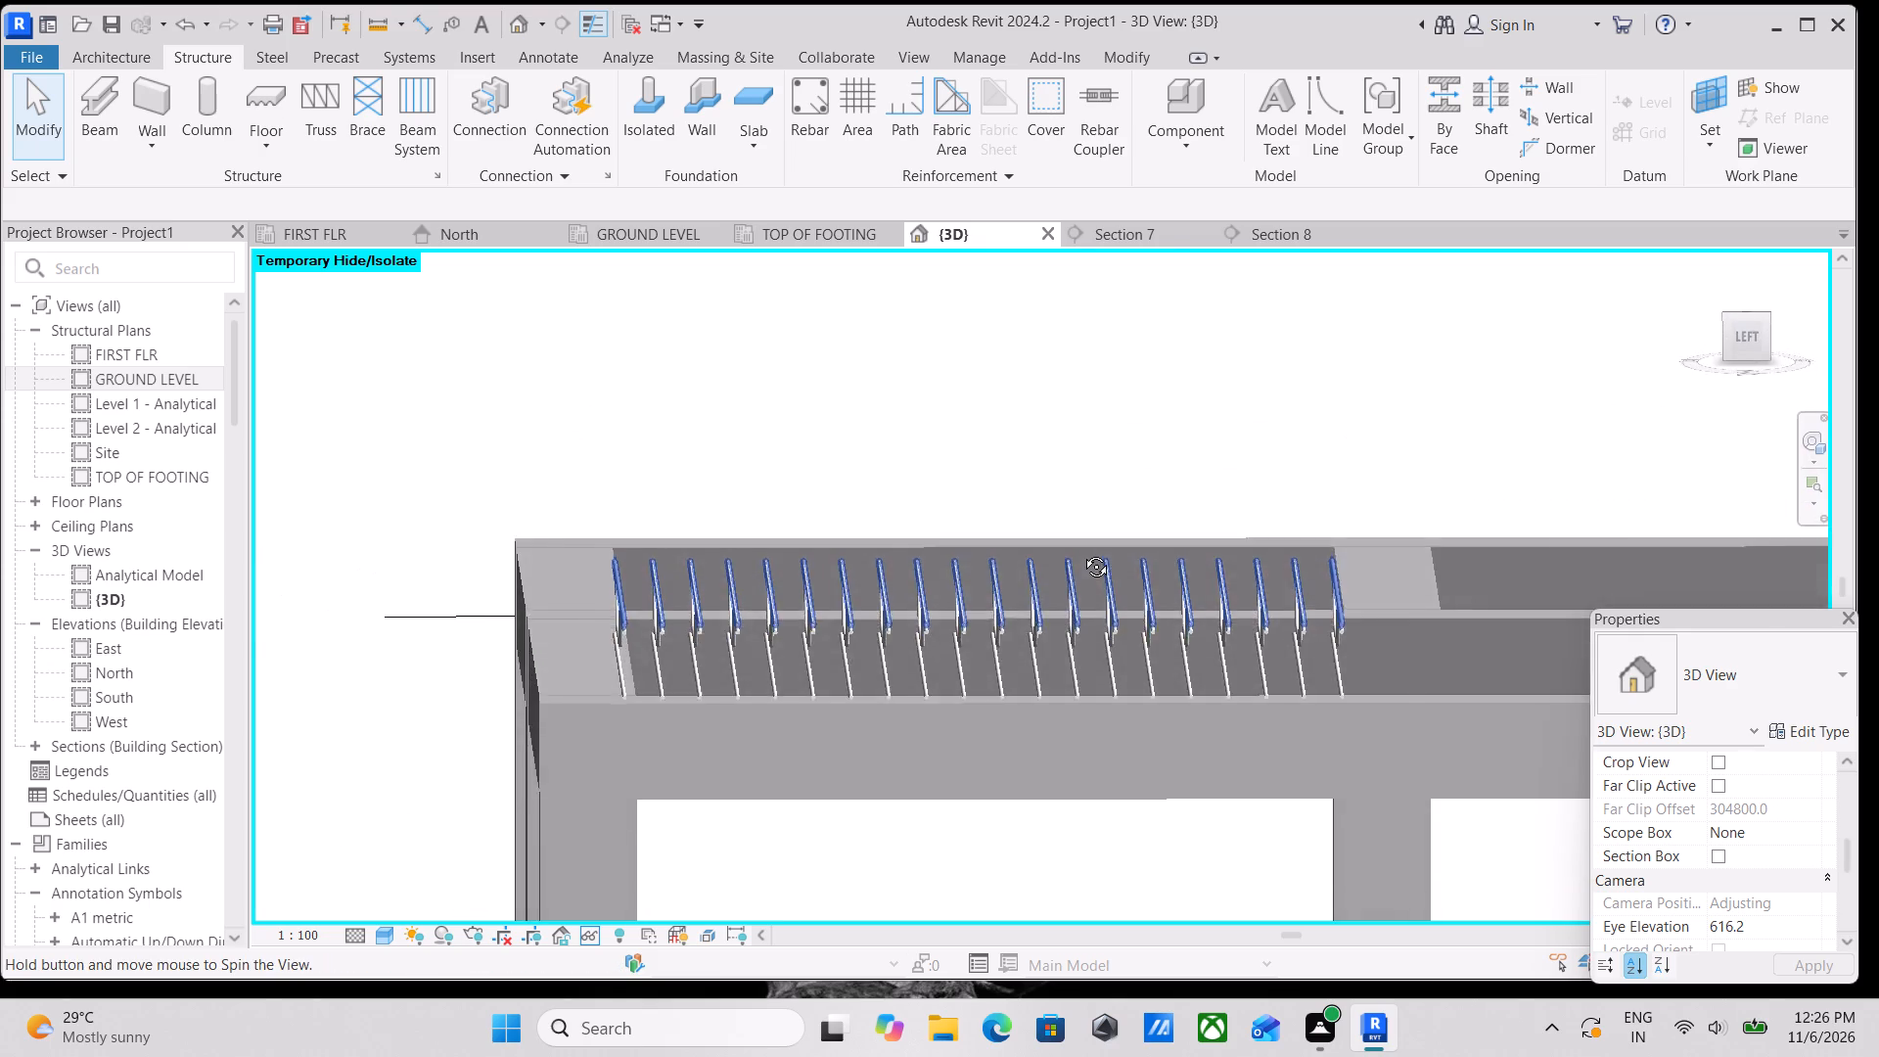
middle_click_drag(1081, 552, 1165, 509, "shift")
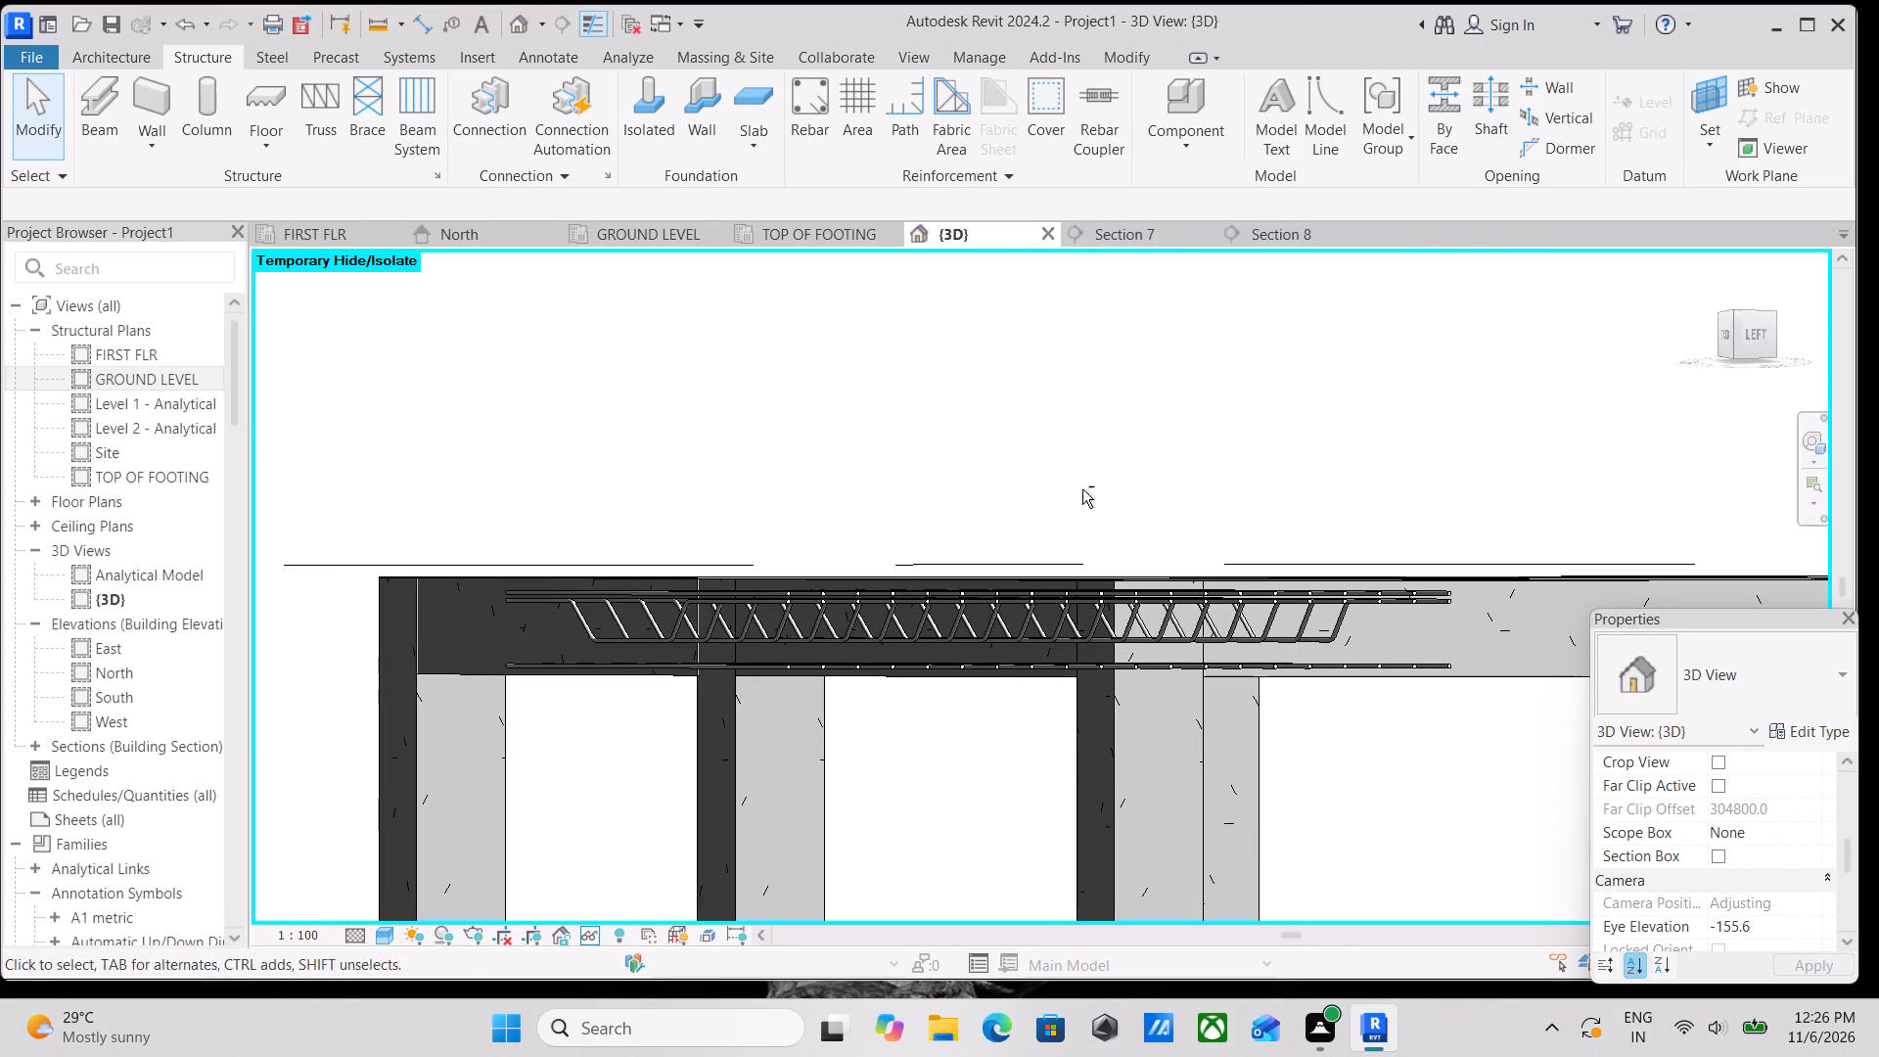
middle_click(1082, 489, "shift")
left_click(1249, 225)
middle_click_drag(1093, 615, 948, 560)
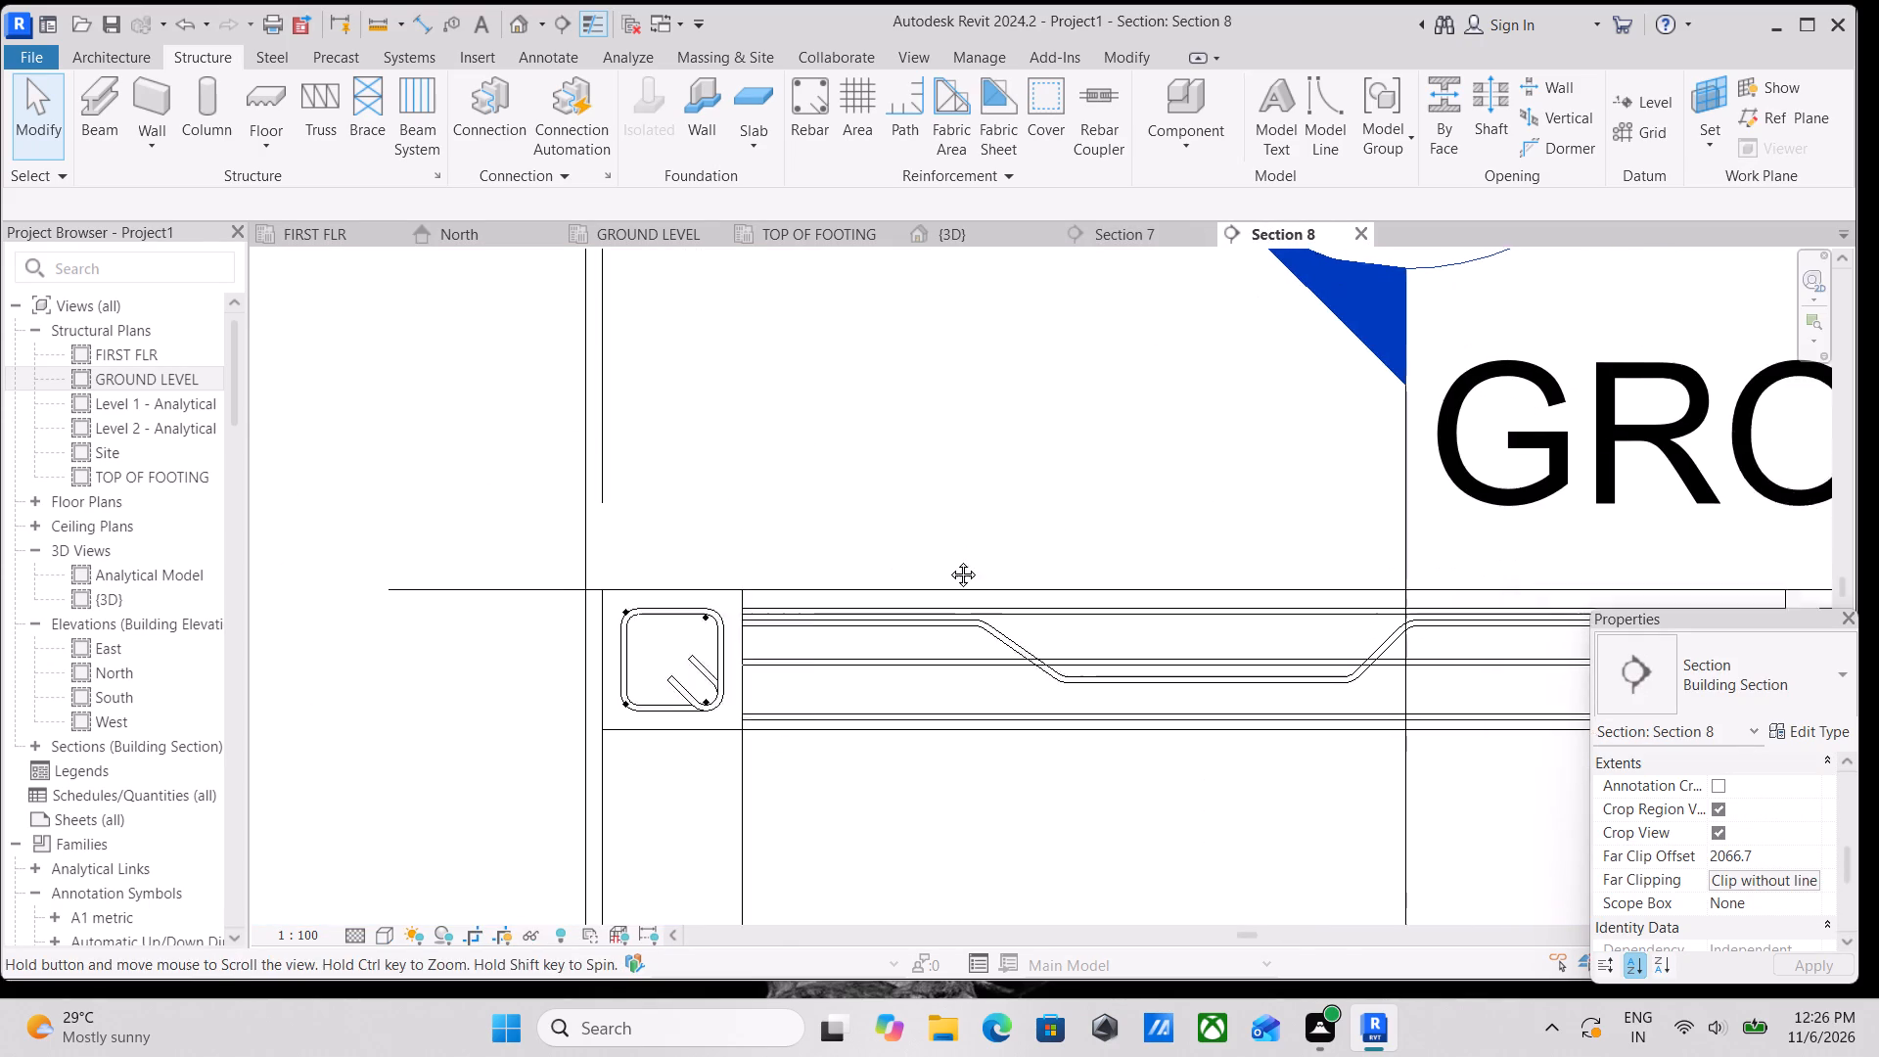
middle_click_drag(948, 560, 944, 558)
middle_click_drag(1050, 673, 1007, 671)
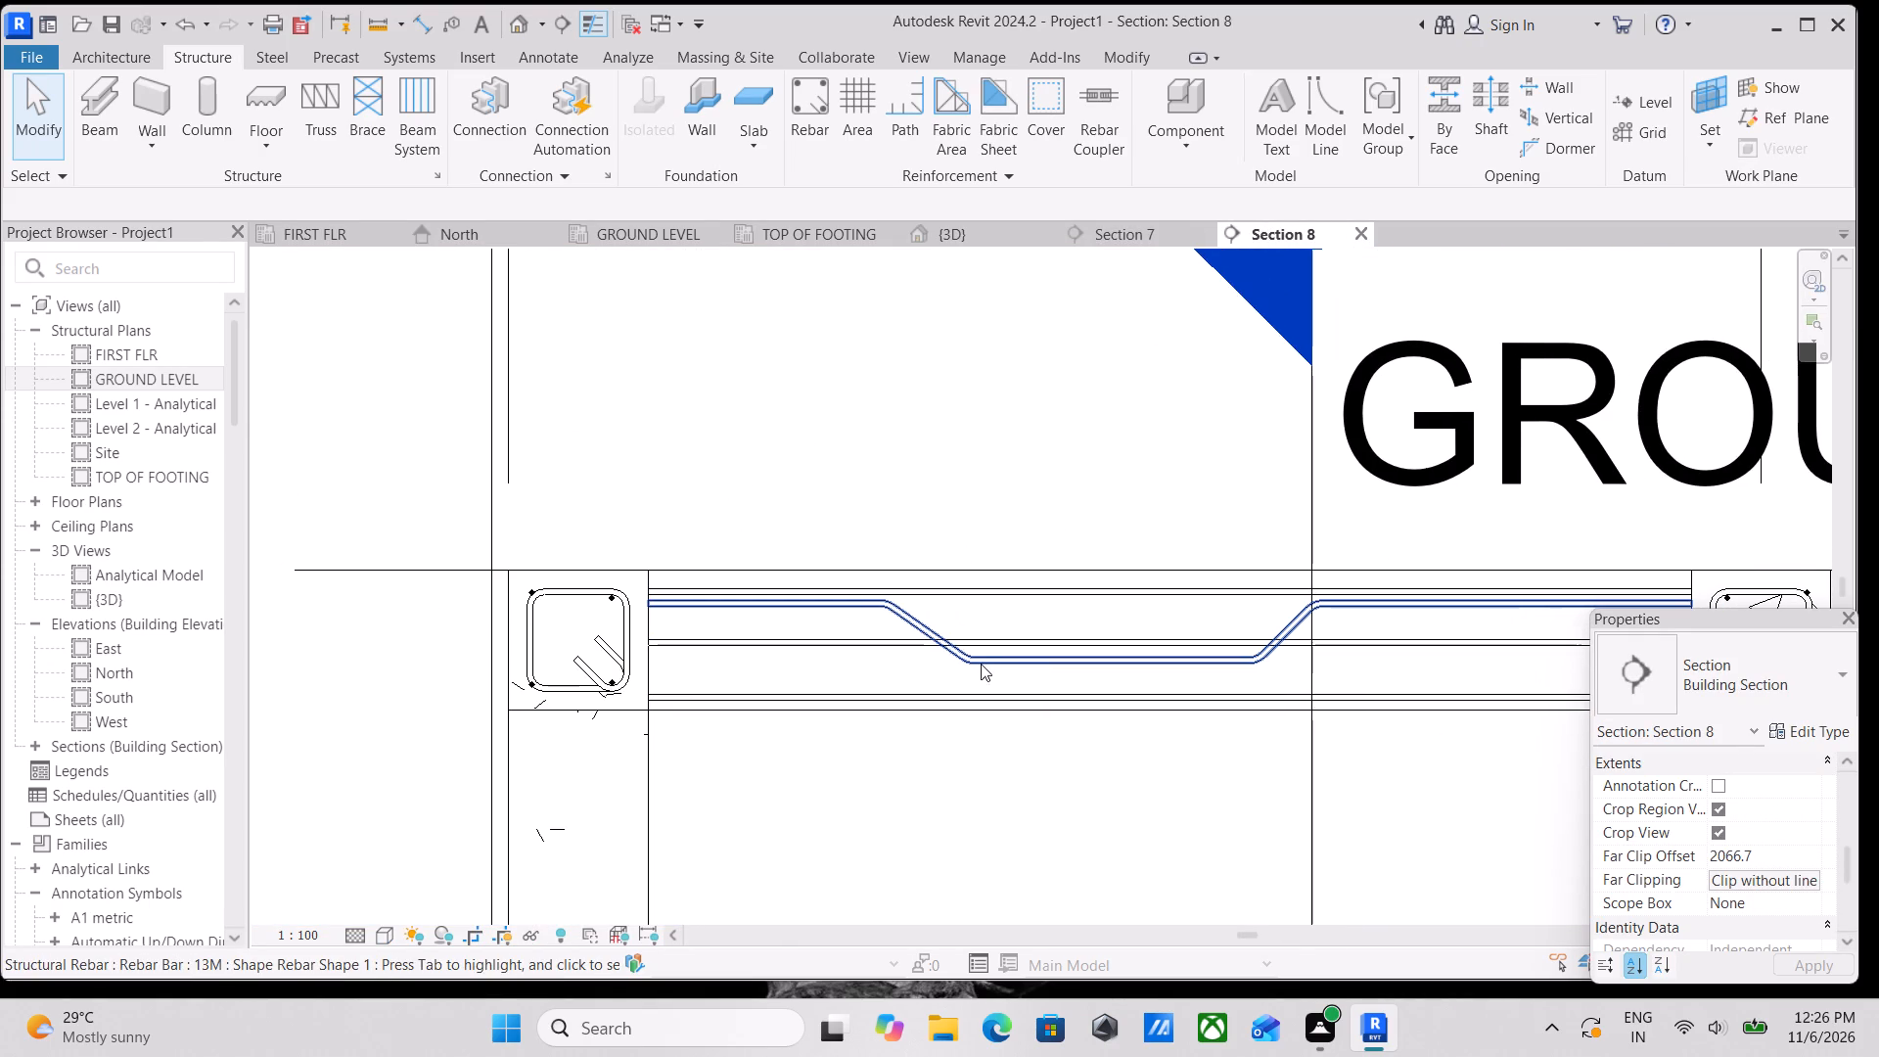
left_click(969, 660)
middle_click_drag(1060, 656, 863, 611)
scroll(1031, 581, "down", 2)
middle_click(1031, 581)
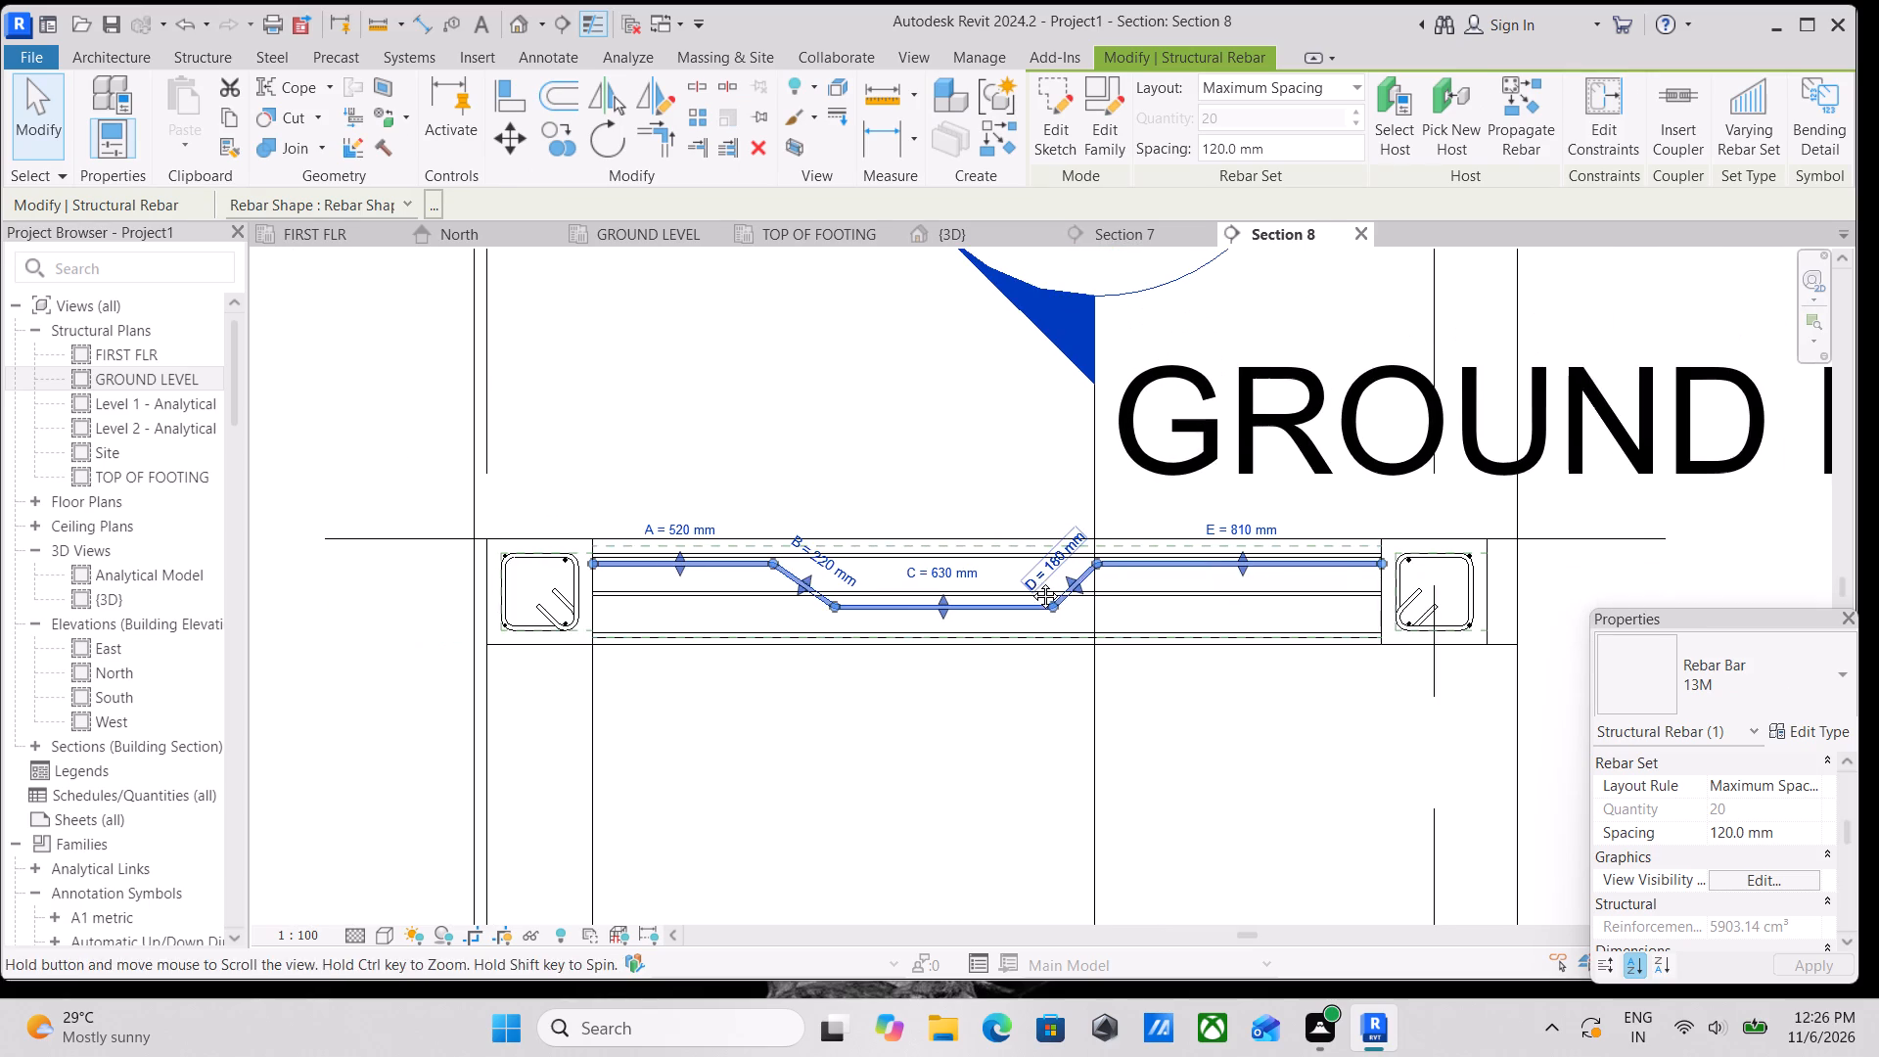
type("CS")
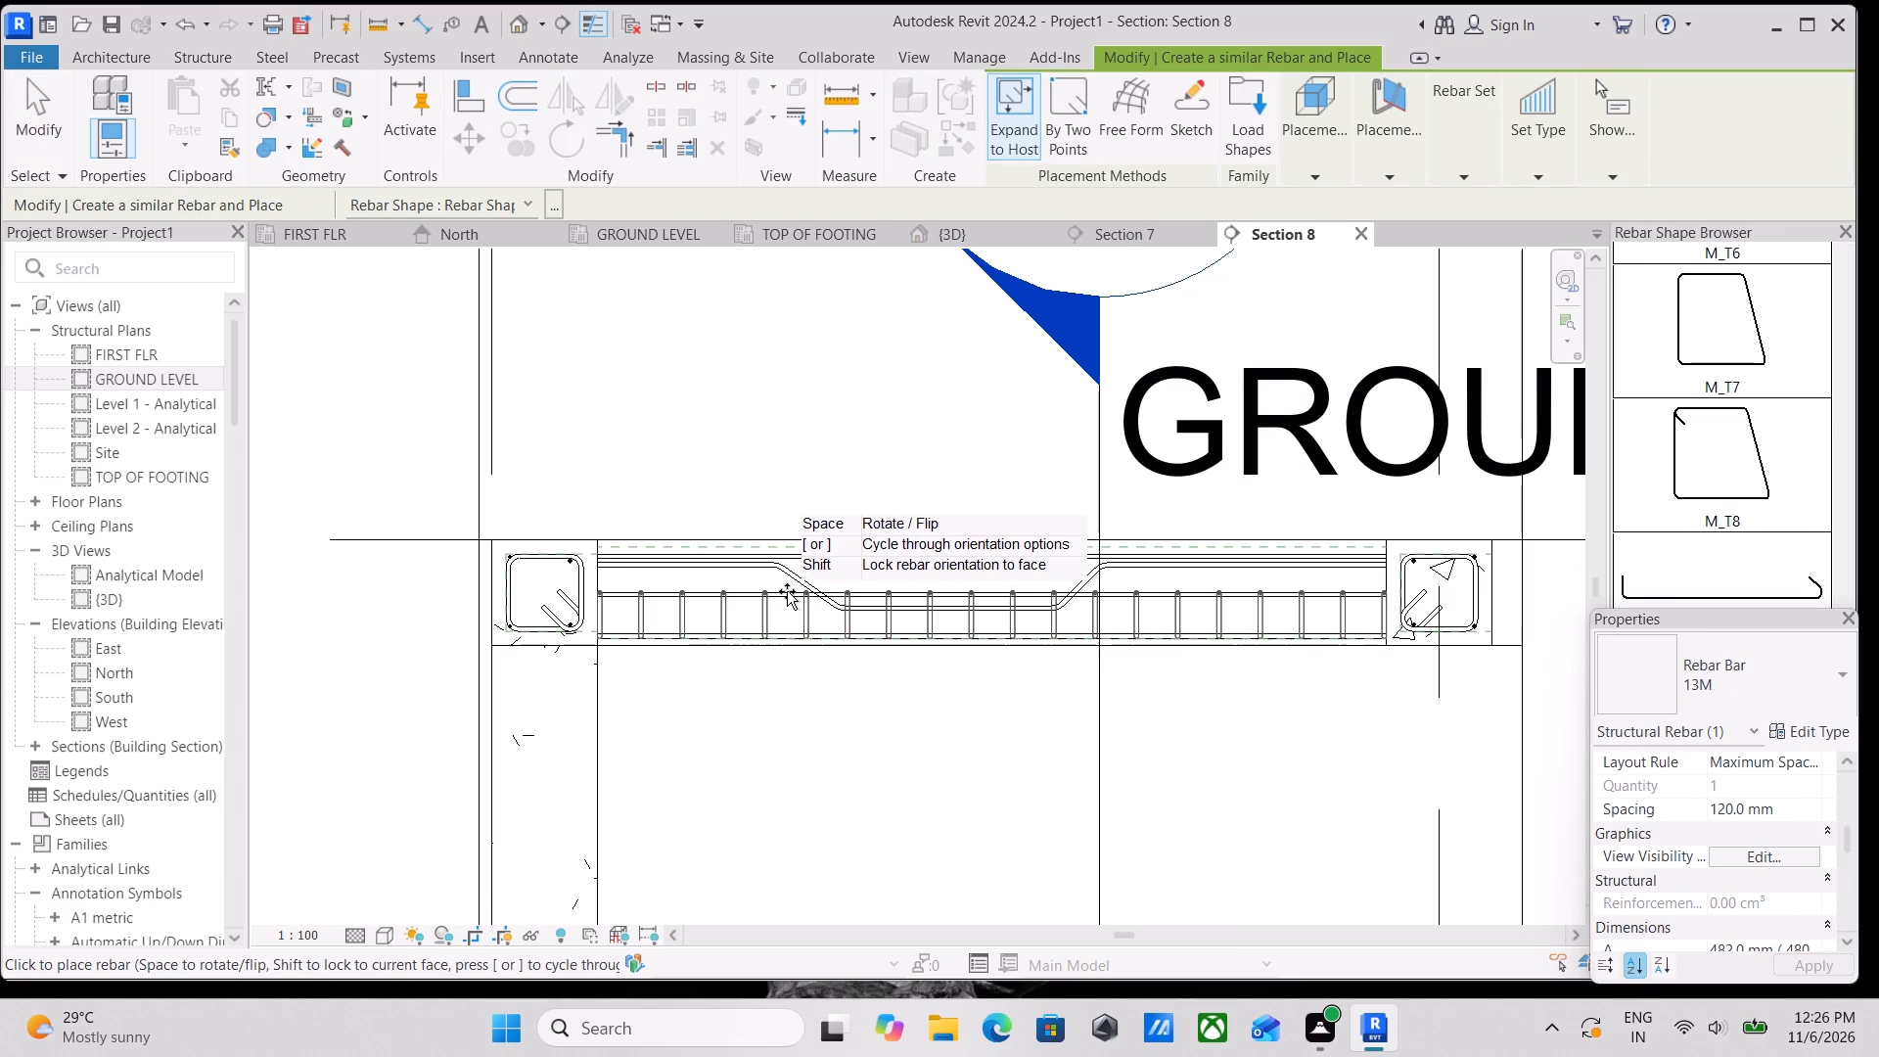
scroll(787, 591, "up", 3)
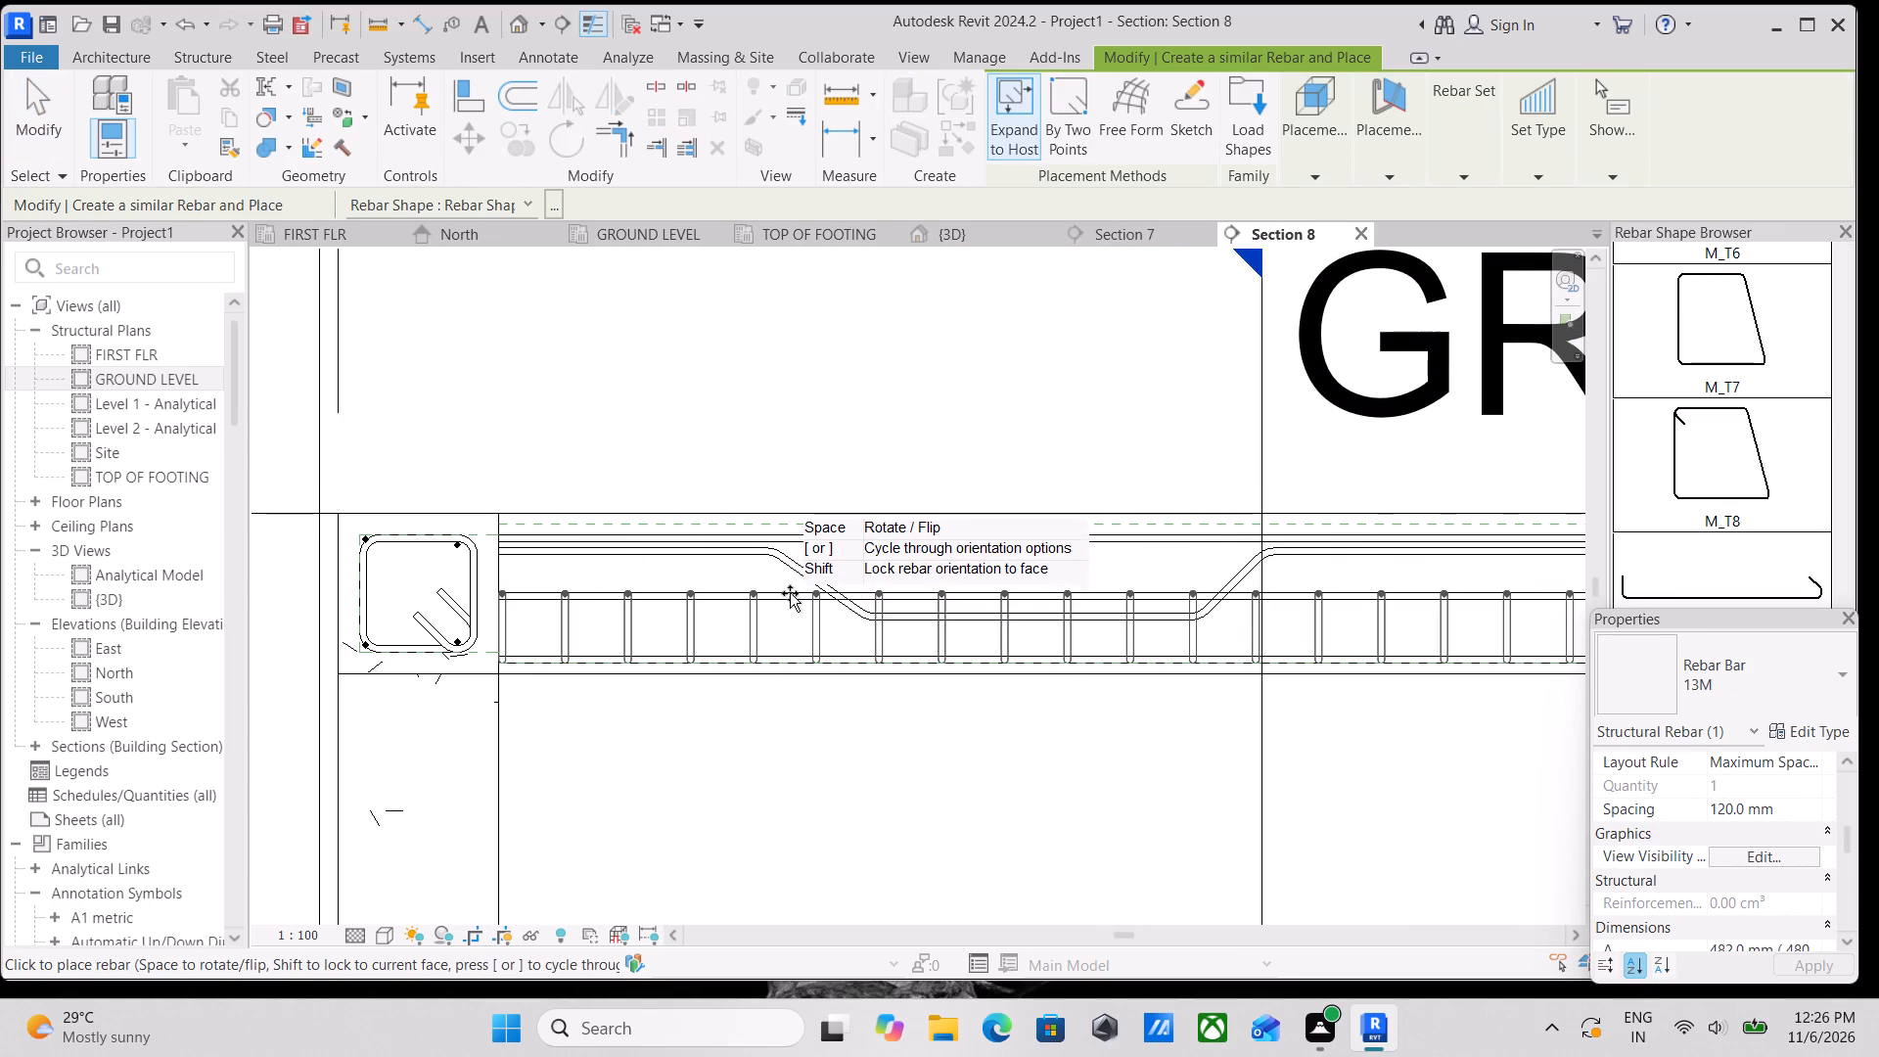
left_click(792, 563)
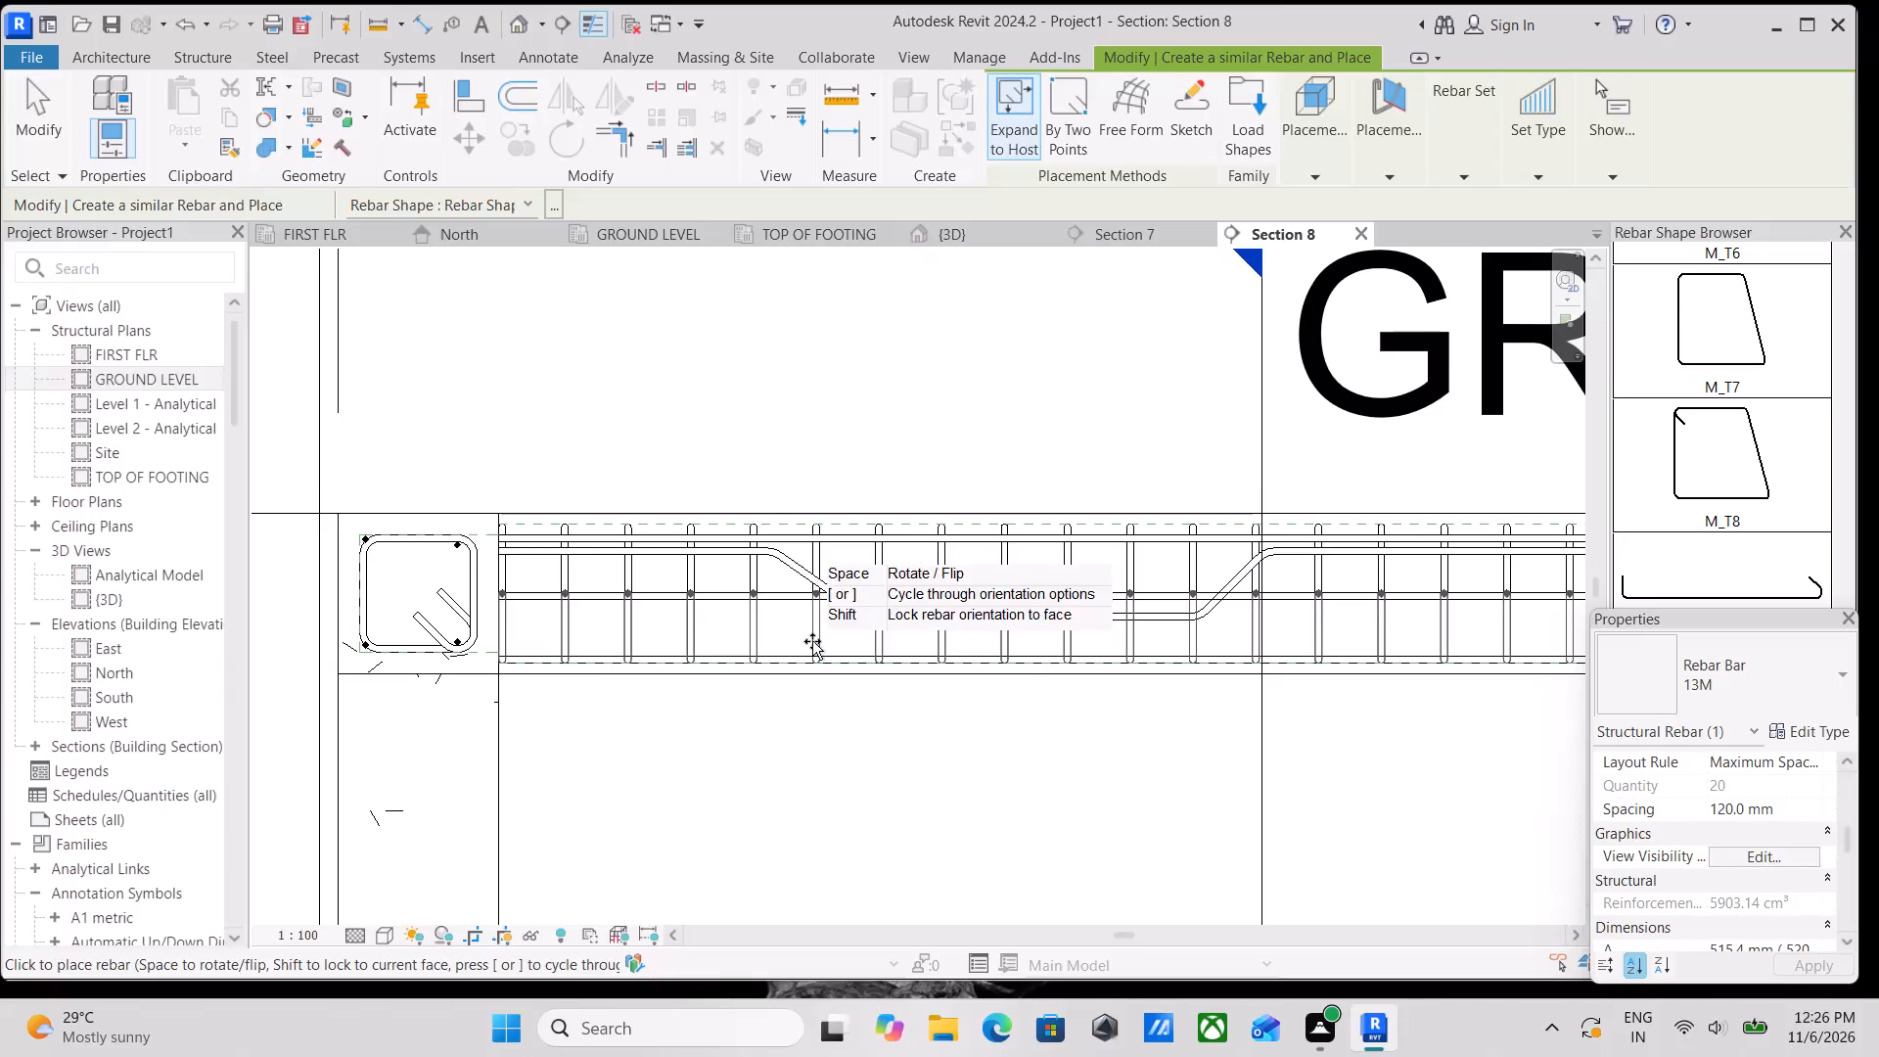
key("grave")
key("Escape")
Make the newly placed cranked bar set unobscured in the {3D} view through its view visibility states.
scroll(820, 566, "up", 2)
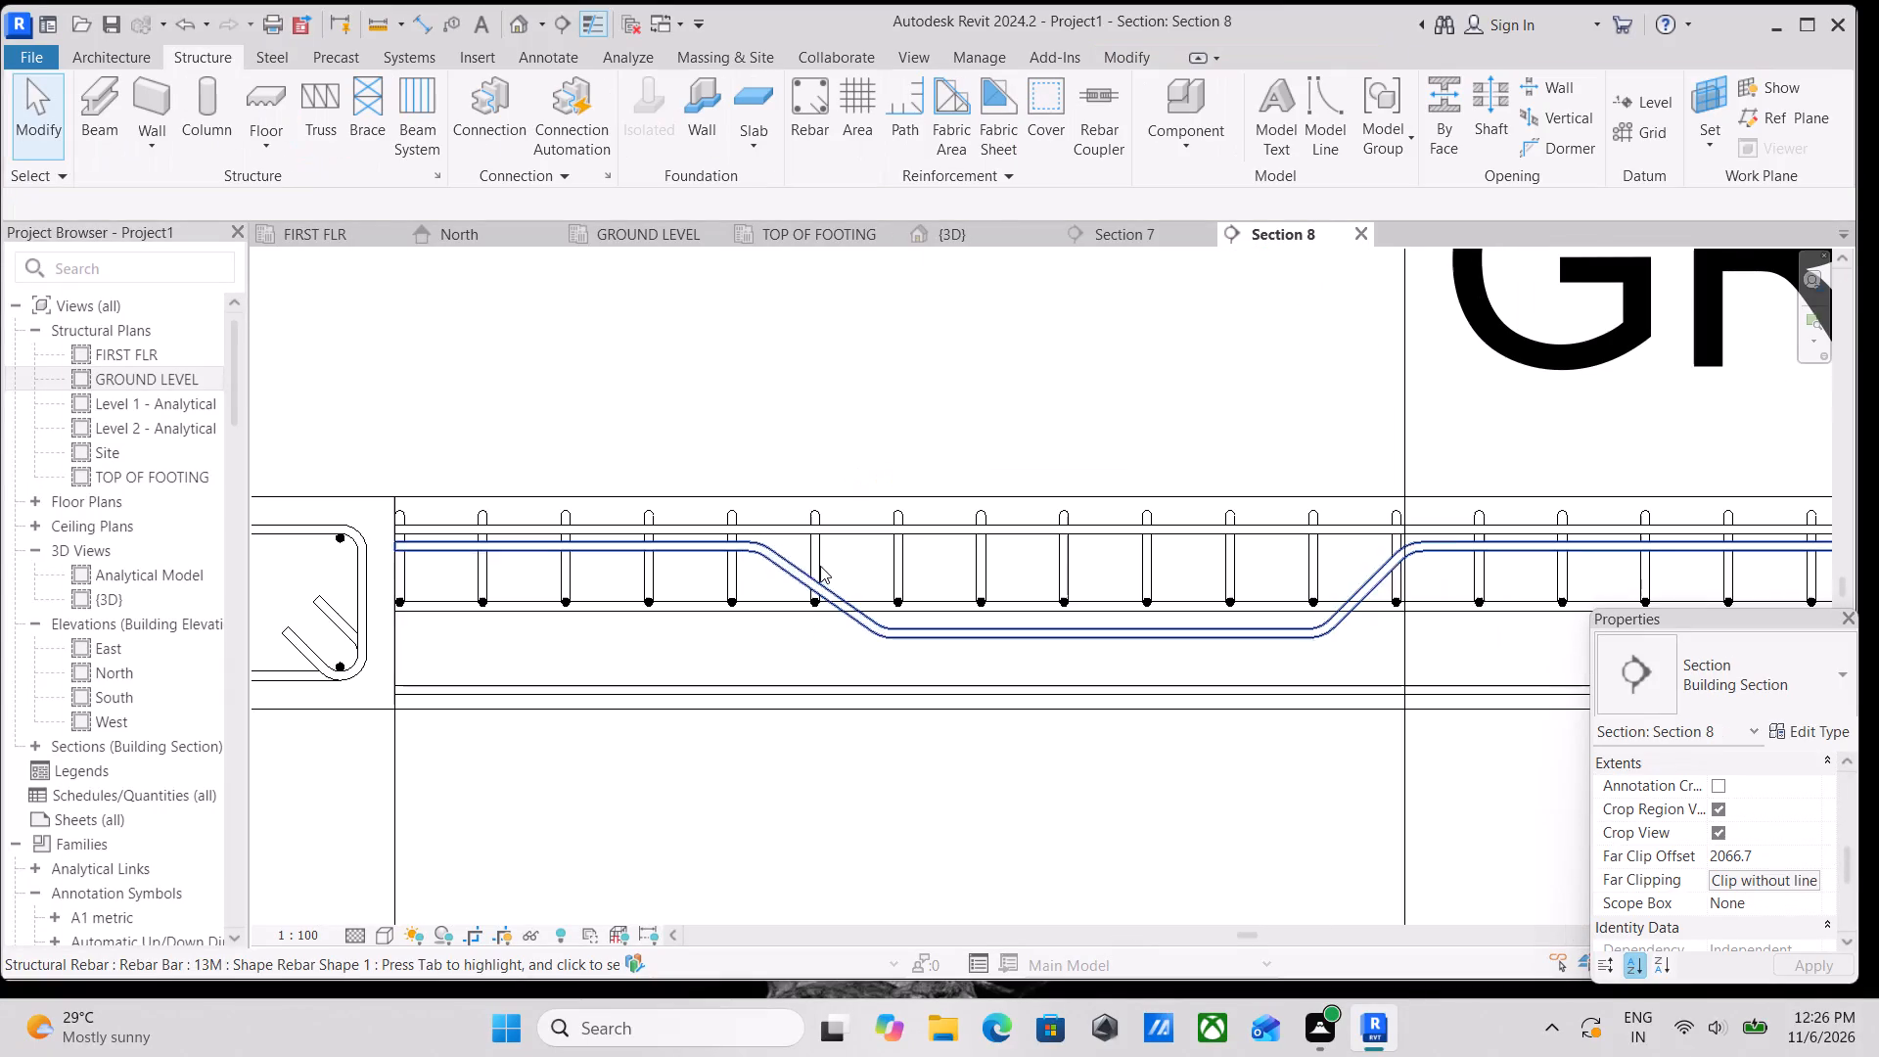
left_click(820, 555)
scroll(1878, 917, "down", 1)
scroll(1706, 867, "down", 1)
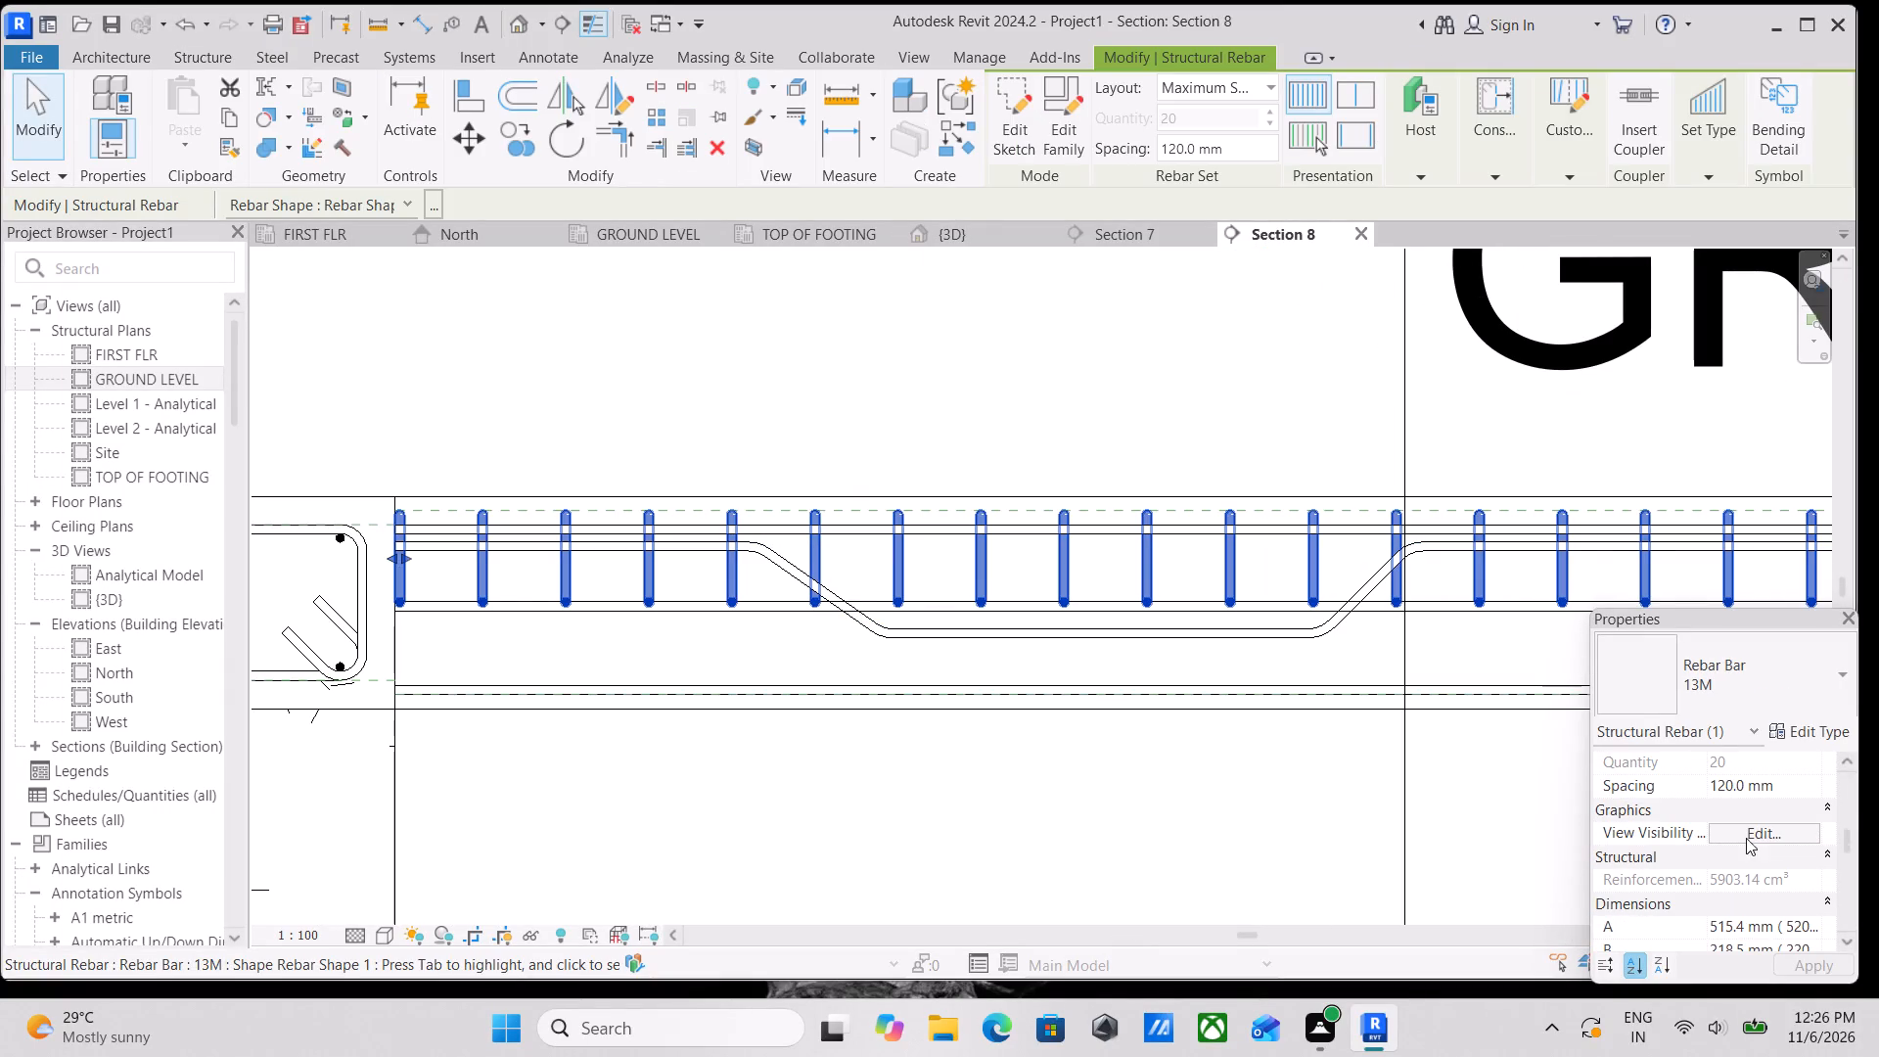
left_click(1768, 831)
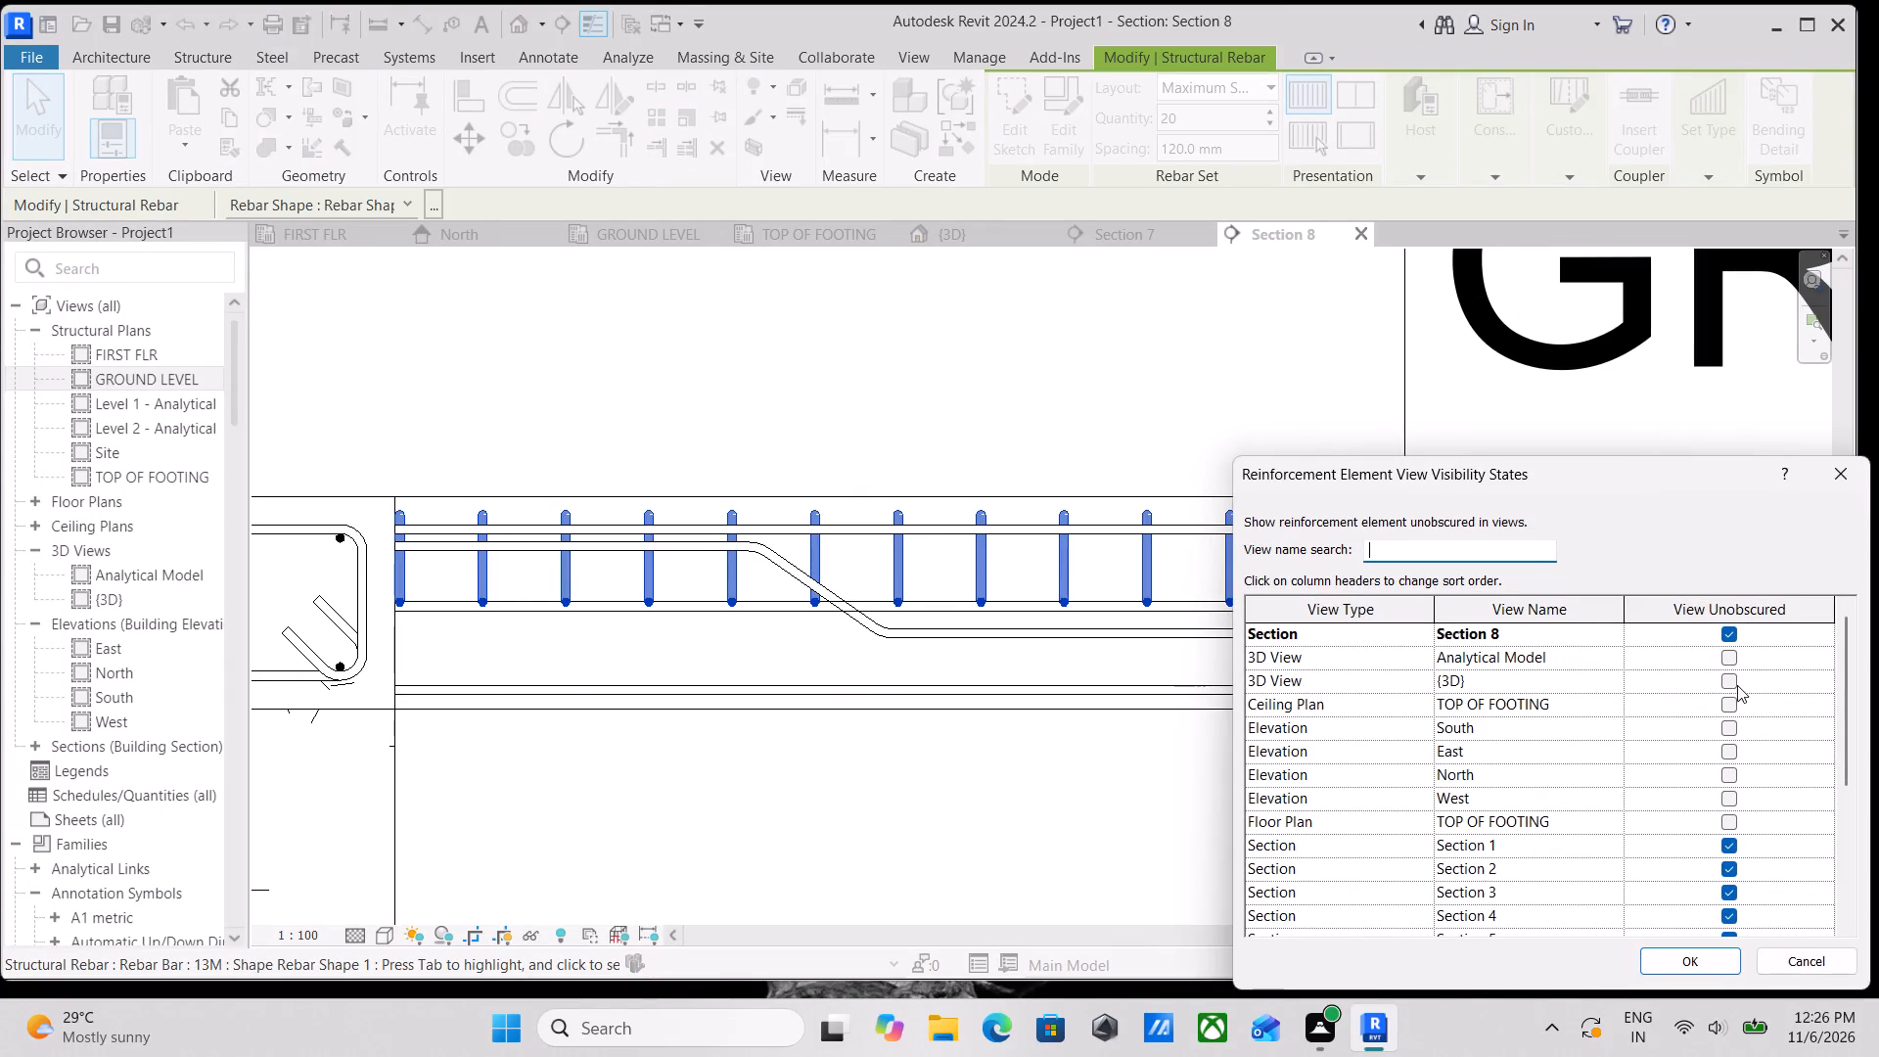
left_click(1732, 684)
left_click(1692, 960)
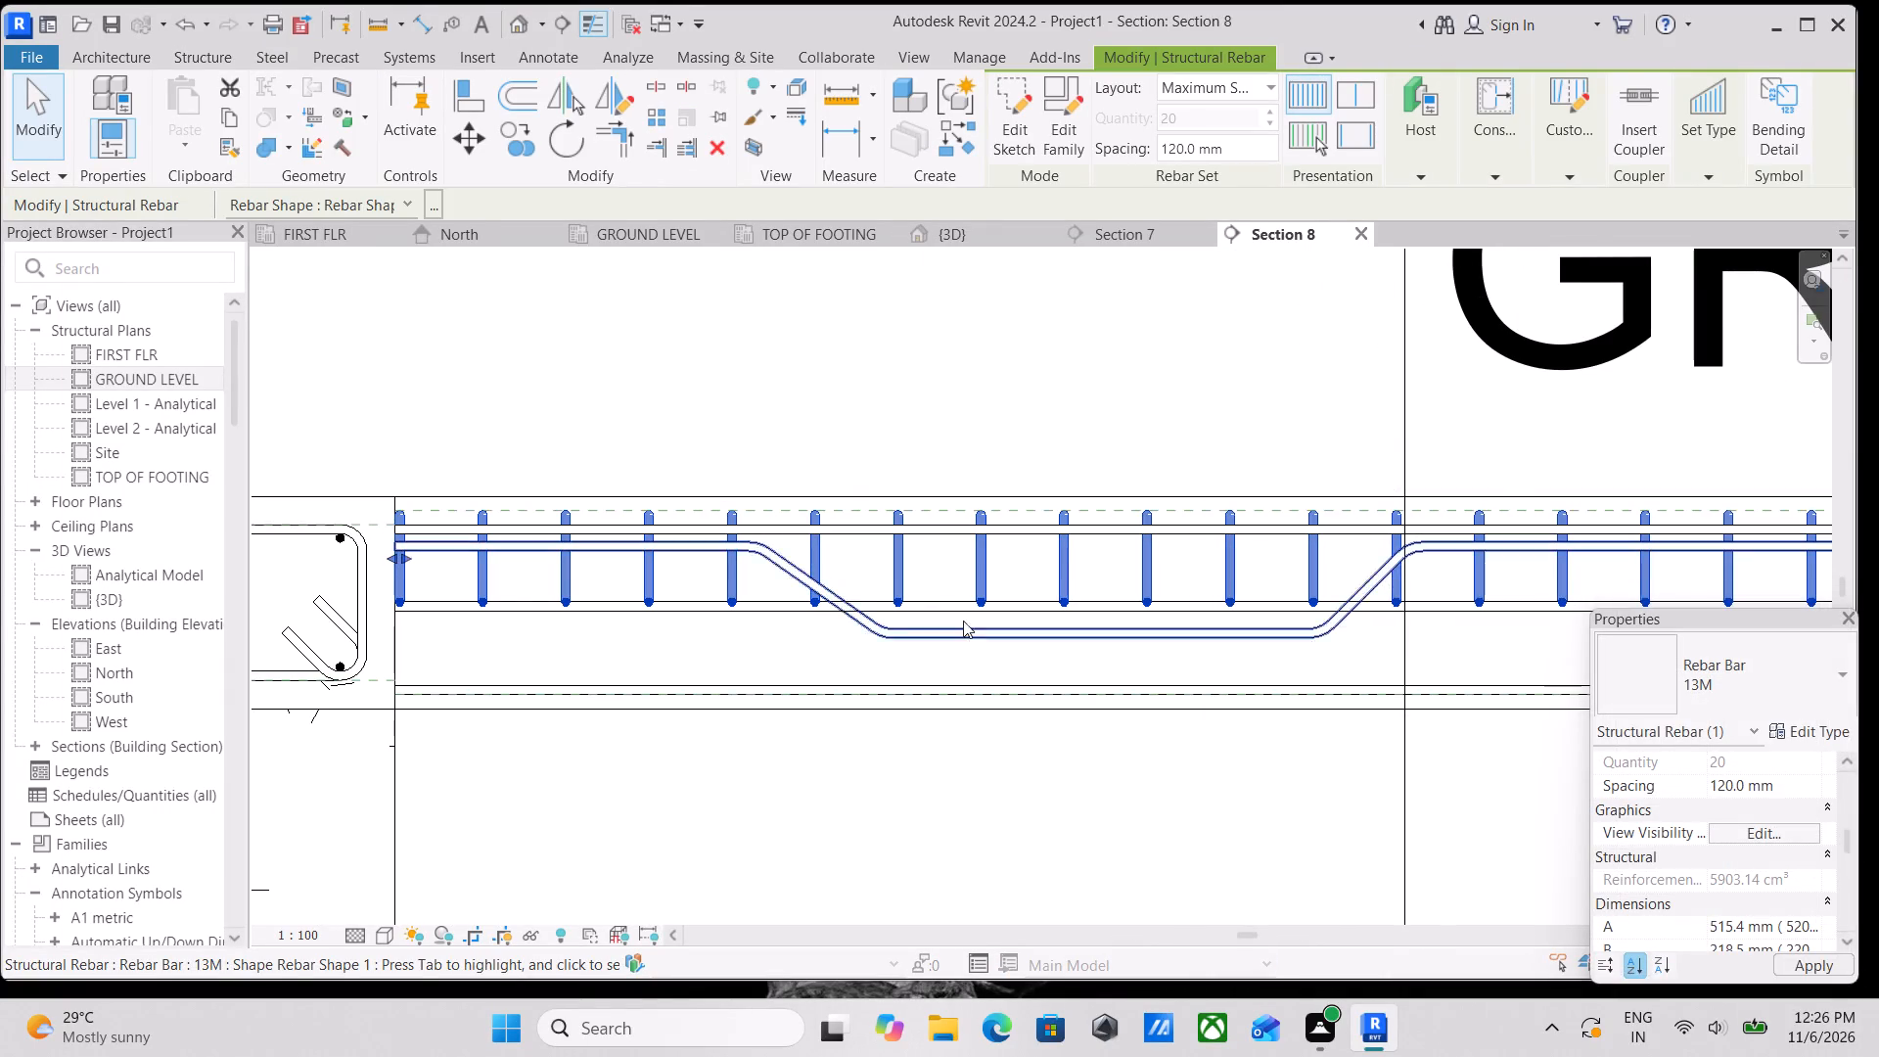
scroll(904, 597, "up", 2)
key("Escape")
Examine the new cranked bar set's distribution along the slab in Section 8 and its orientation in the {3D} view.
scroll(532, 581, "down", 1)
middle_click_drag(581, 611, 890, 715)
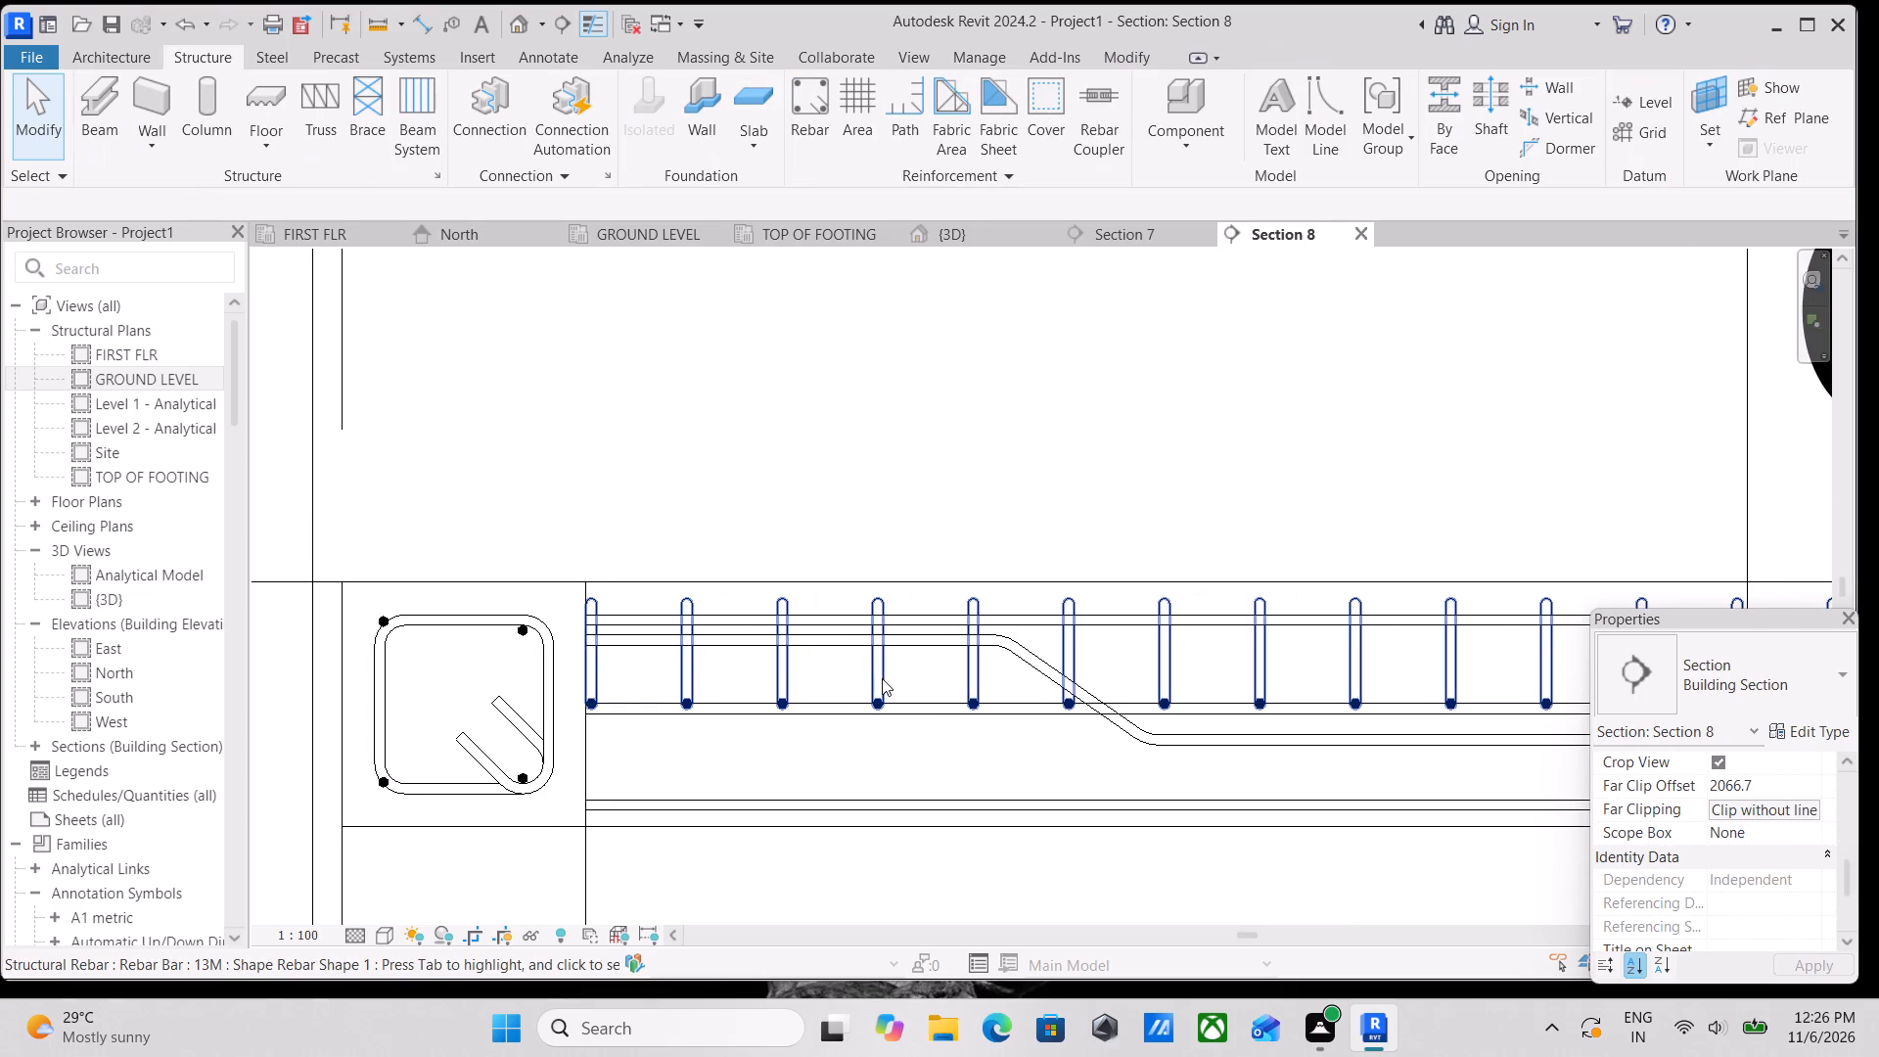
left_click(882, 678)
scroll(976, 673, "down", 1)
middle_click_drag(968, 673, 851, 673)
scroll(986, 692, "down", 1)
middle_click_drag(986, 692, 853, 650)
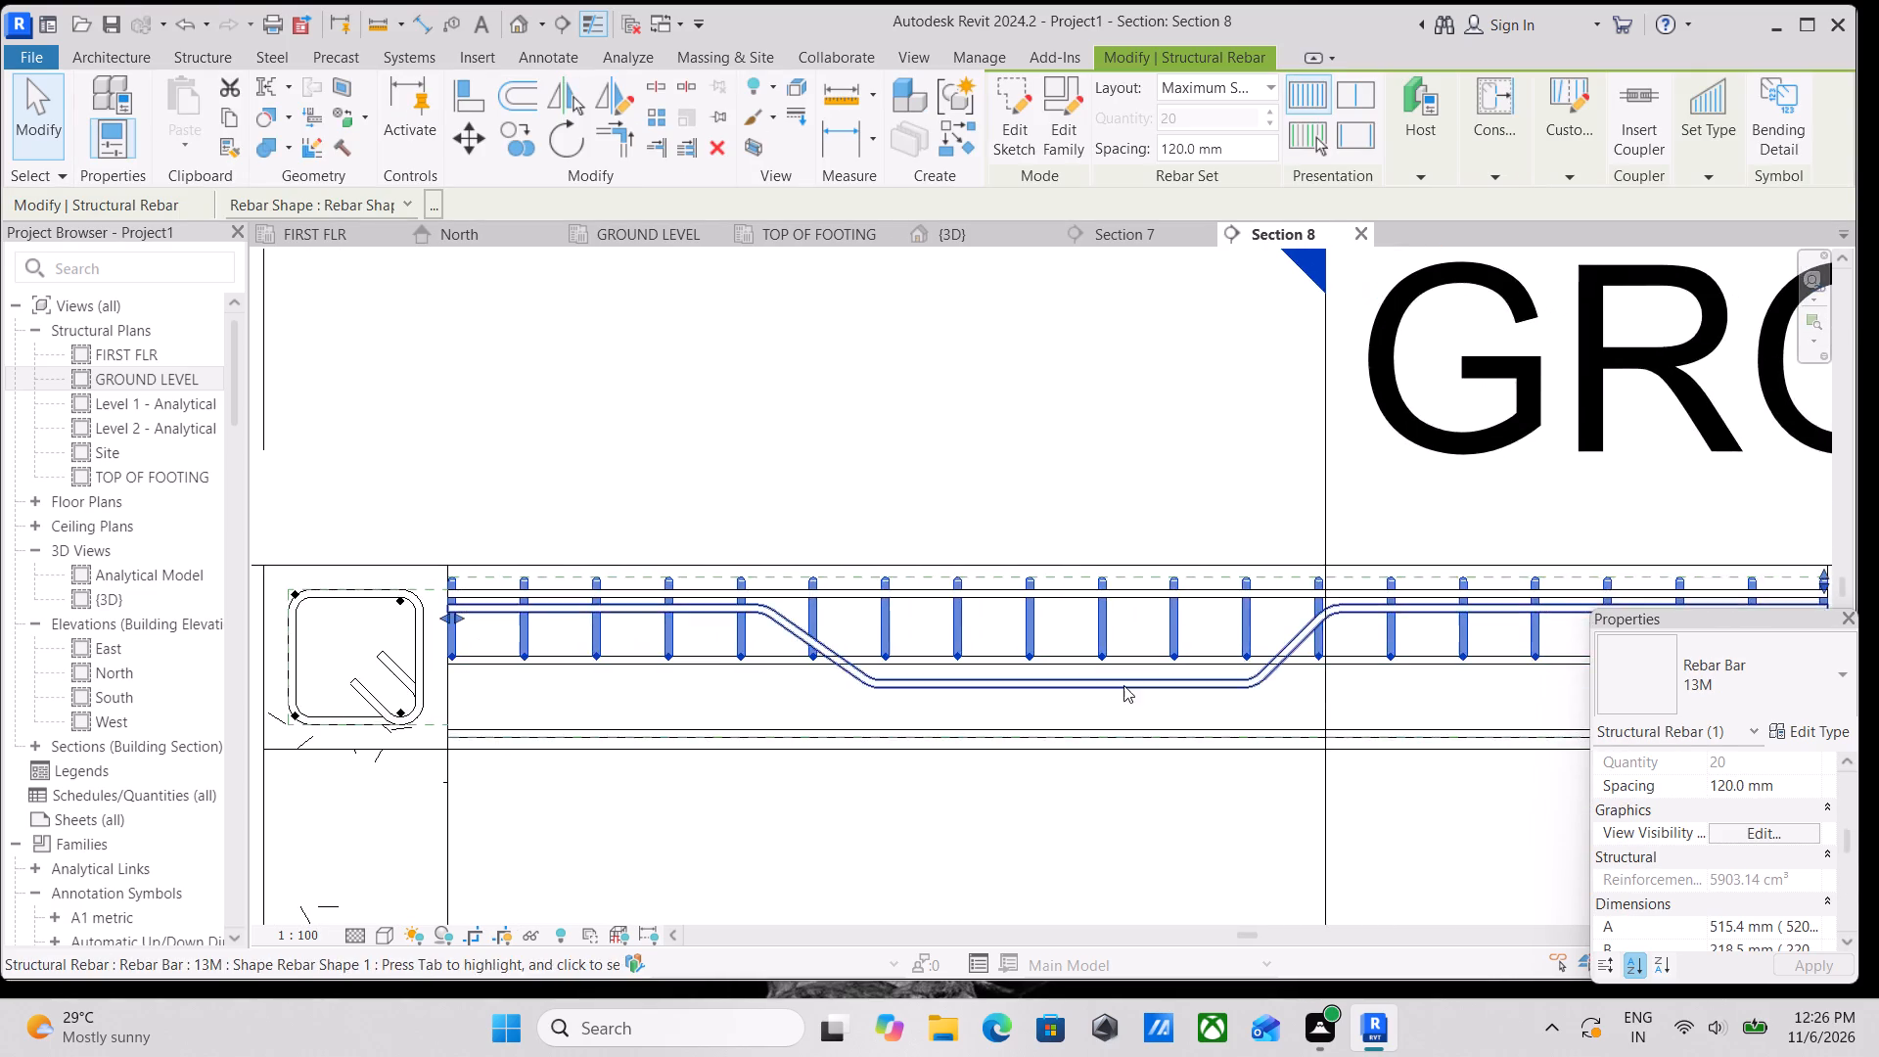
scroll(1304, 702, "down", 1)
middle_click_drag(1304, 702, 1161, 734)
scroll(1366, 687, "down", 1)
middle_click_drag(1366, 687, 1193, 687)
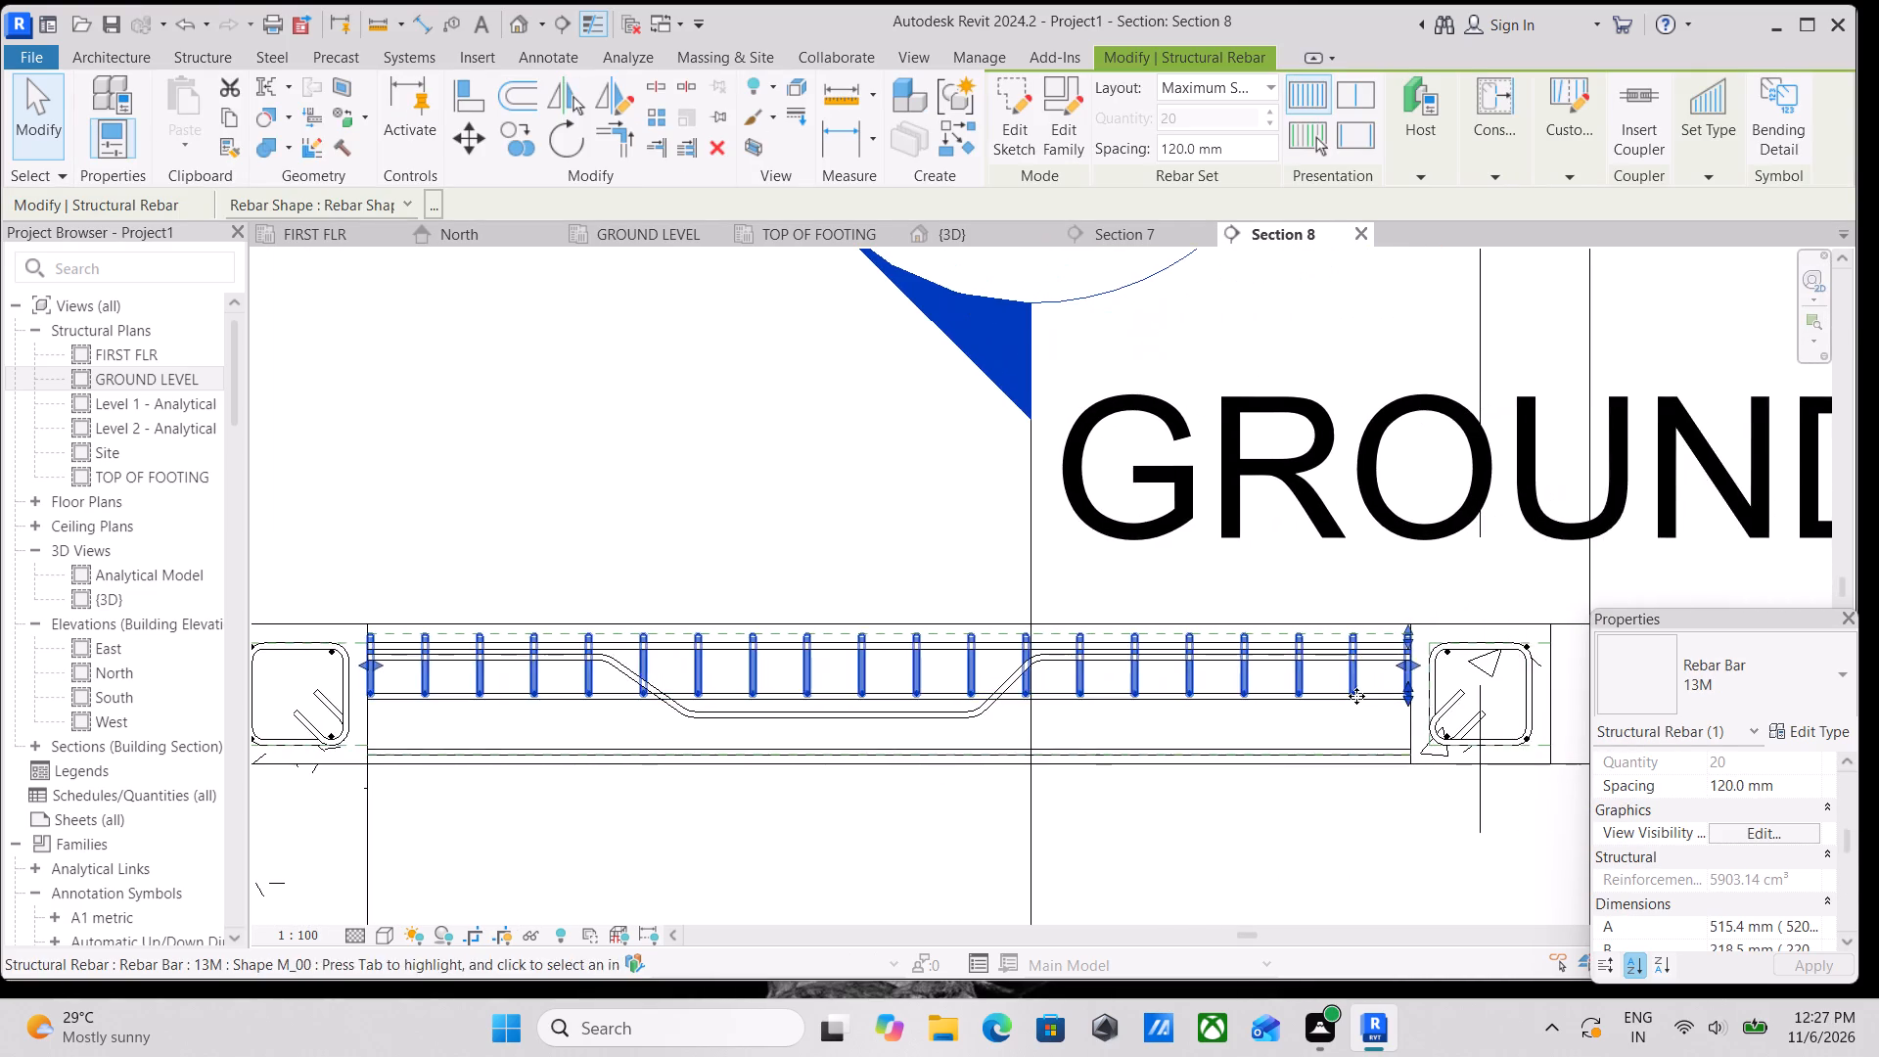
scroll(1356, 696, "up", 2)
middle_click_drag(944, 698, 1178, 758)
key("Escape")
scroll(853, 669, "down", 1)
middle_click_drag(861, 674, 914, 694)
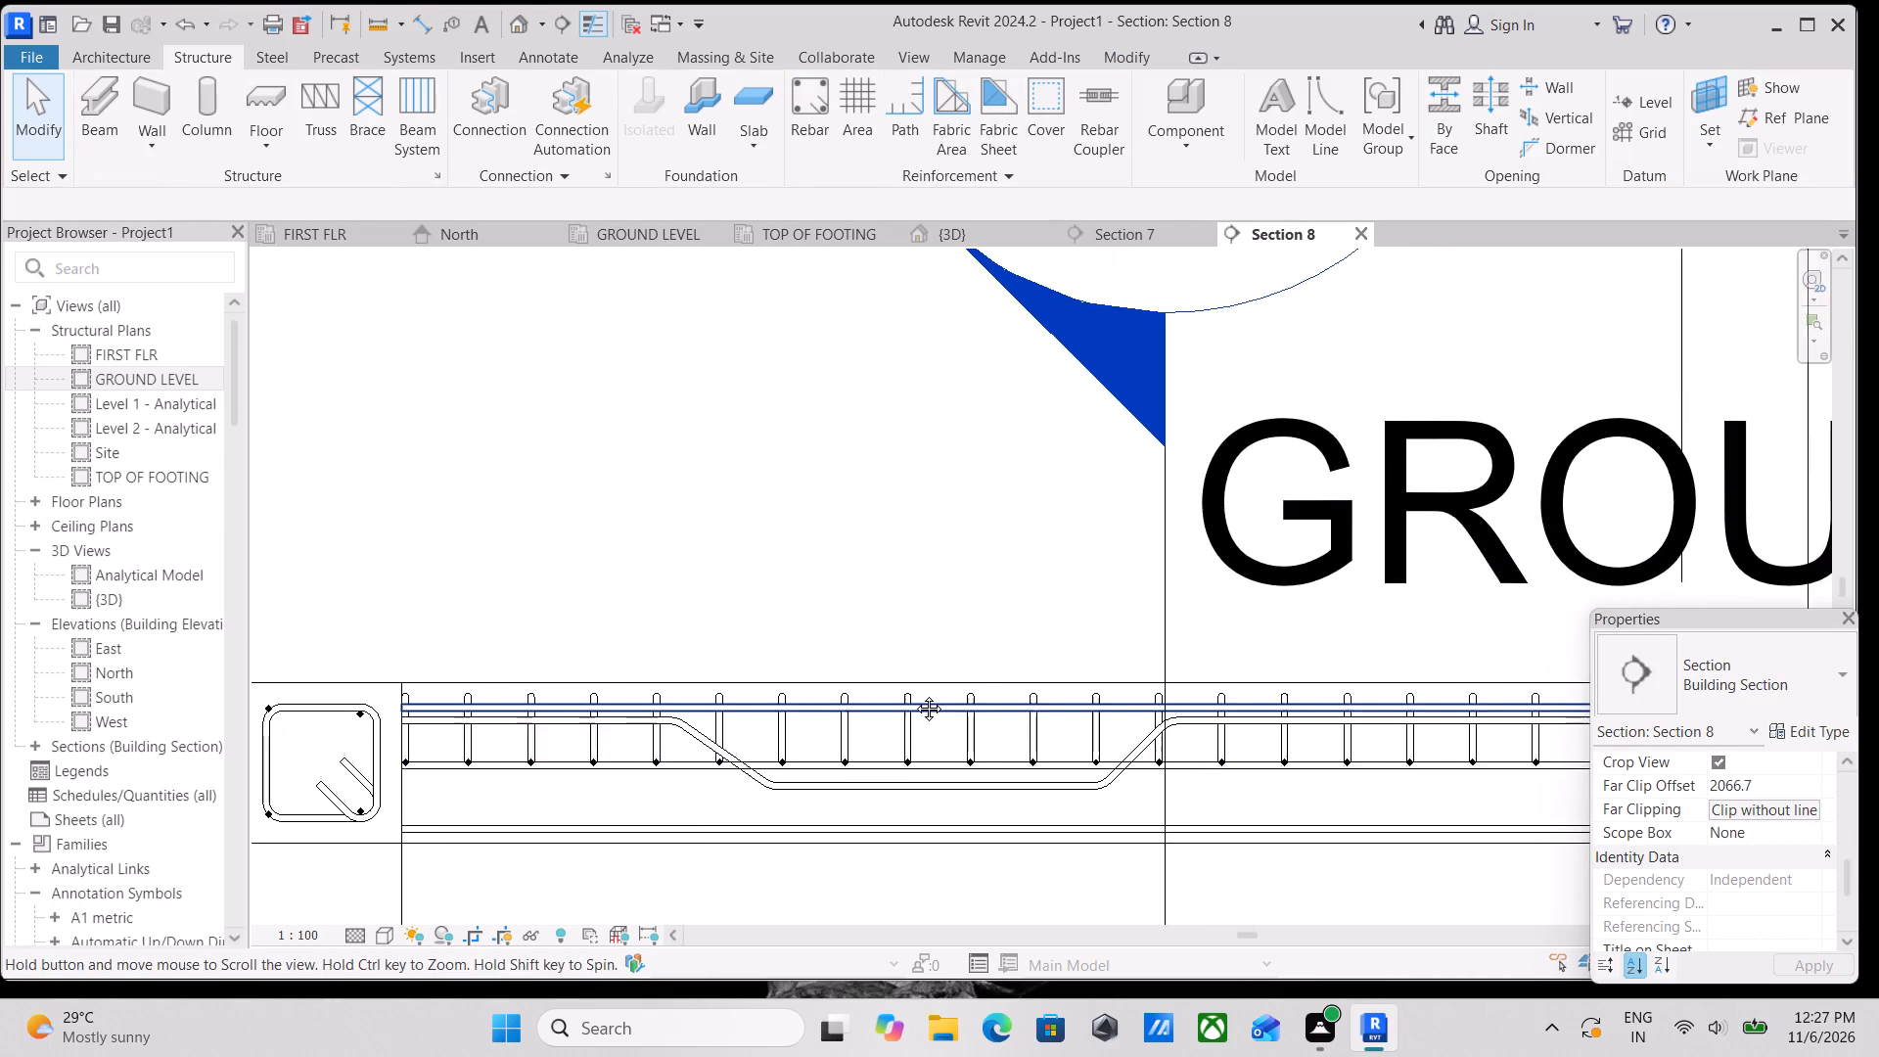
middle_click_drag(914, 694, 918, 694)
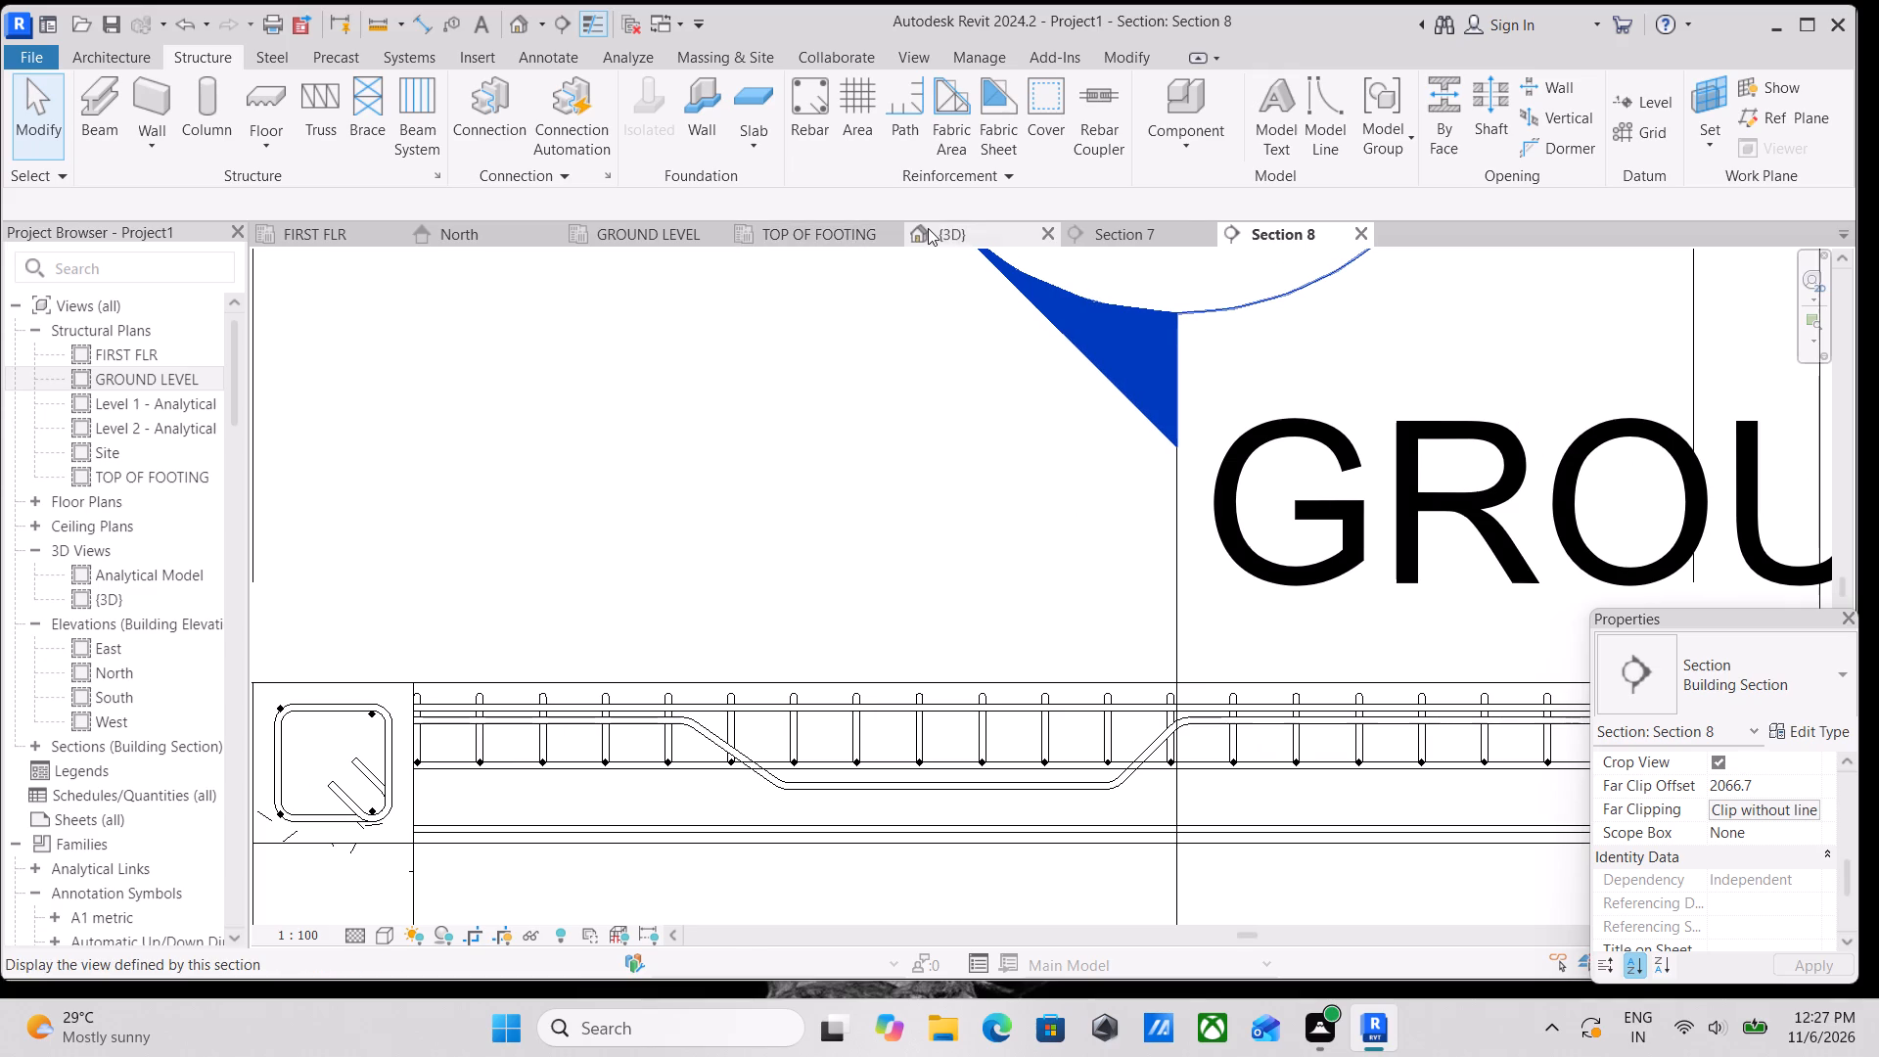
left_click(928, 228)
scroll(991, 578, "down", 3)
middle_click_drag(998, 658, 959, 913, "shift")
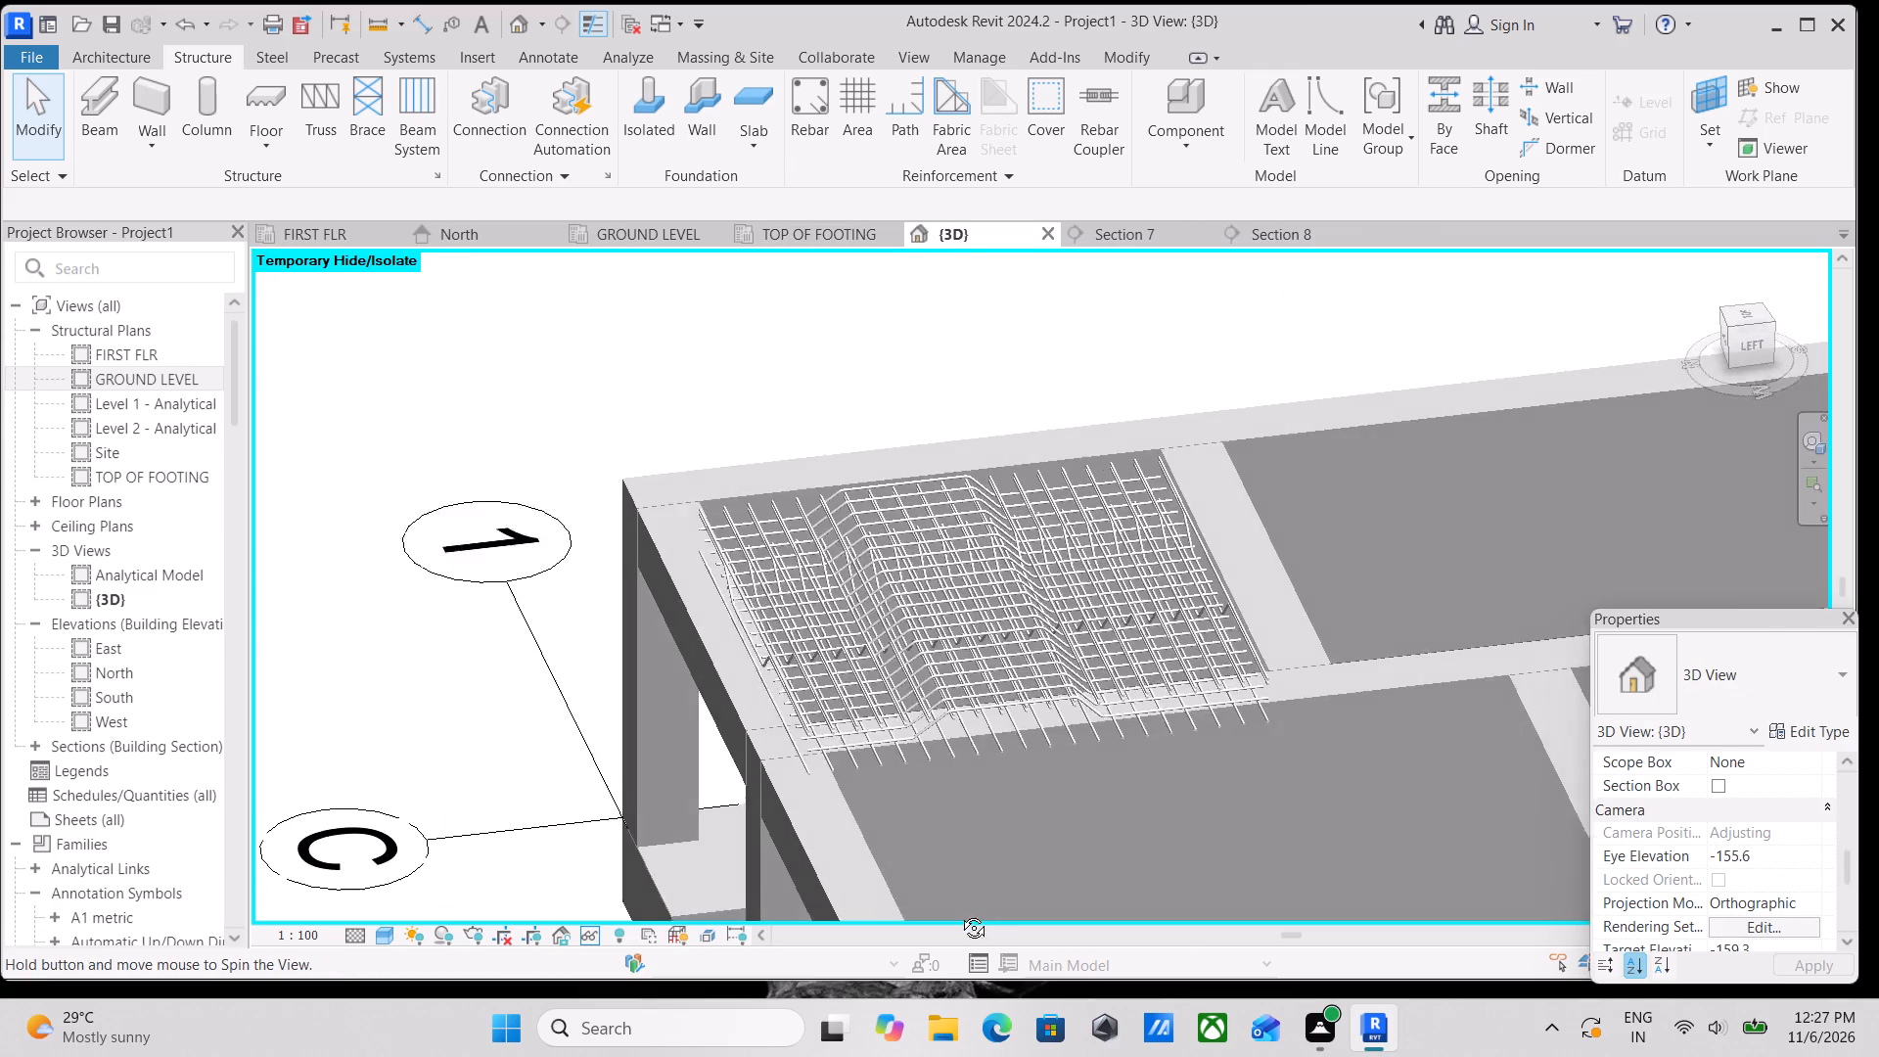
middle_click_drag(959, 913, 928, 637, "shift")
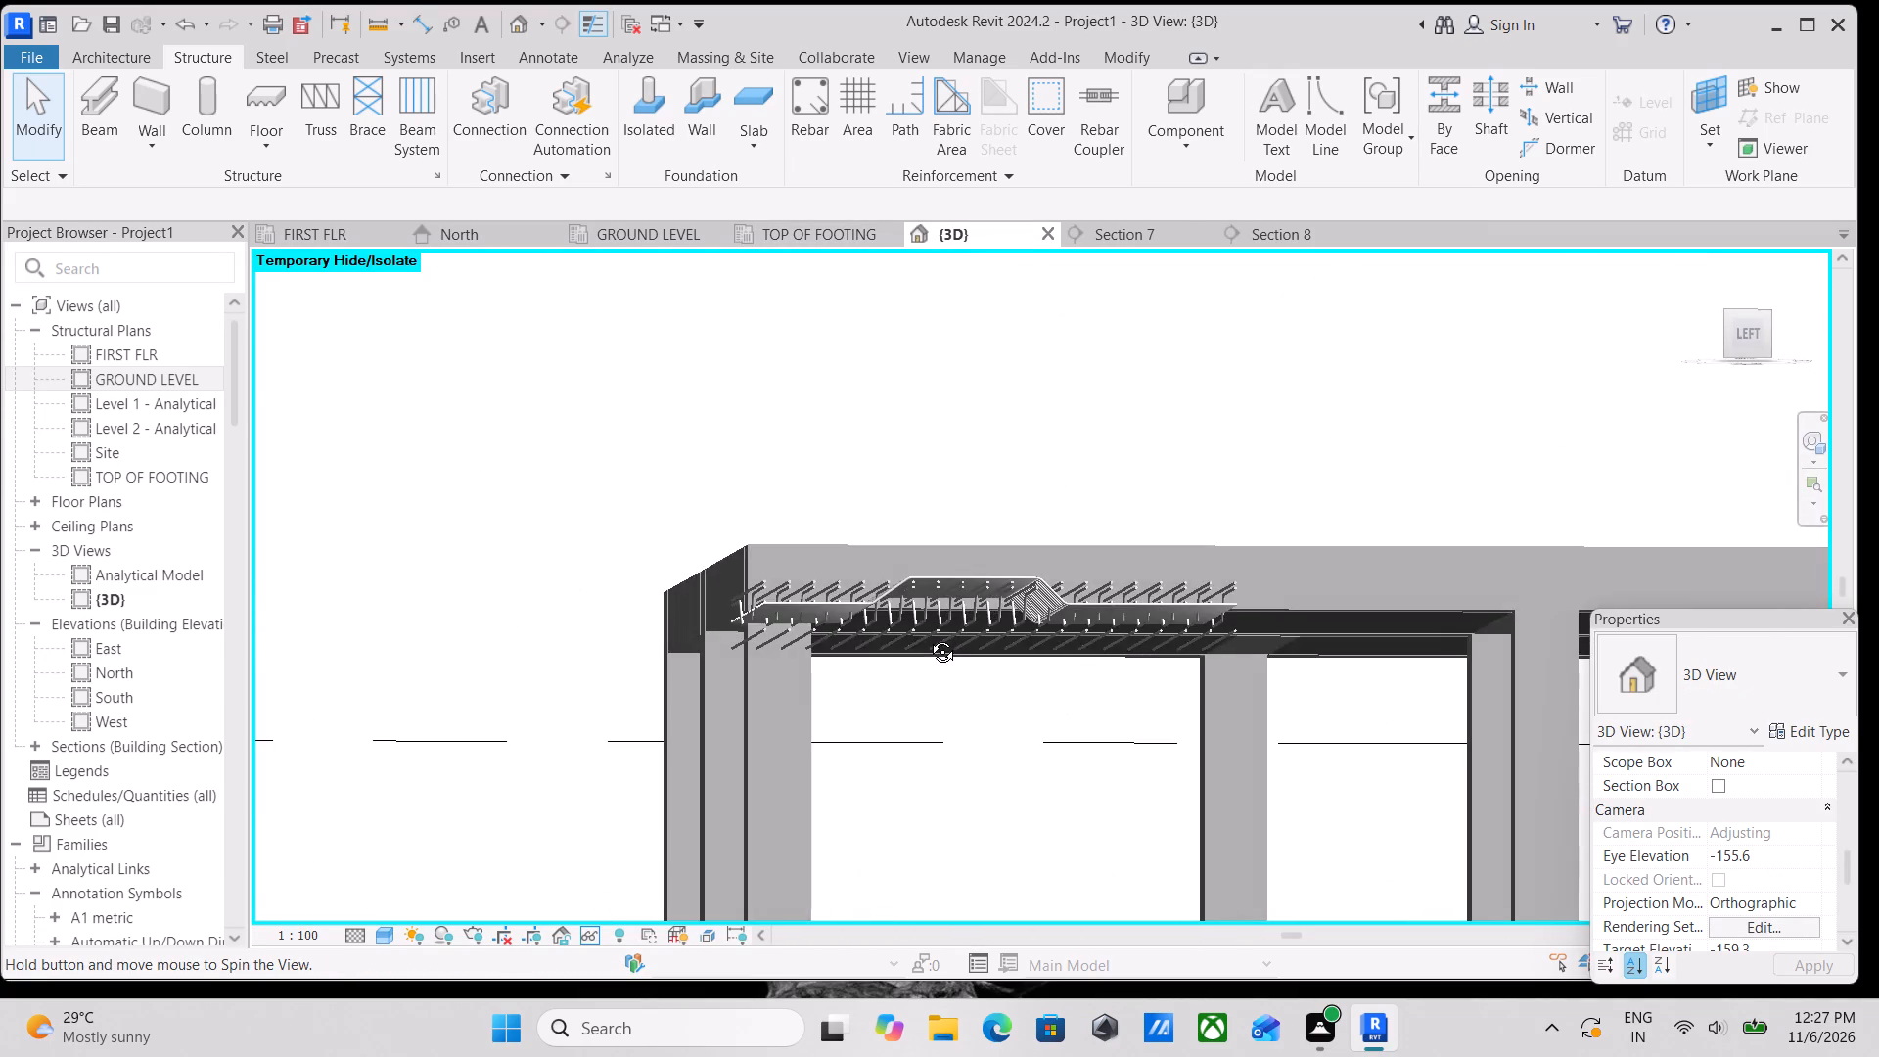
middle_click_drag(928, 637, 928, 661, "shift")
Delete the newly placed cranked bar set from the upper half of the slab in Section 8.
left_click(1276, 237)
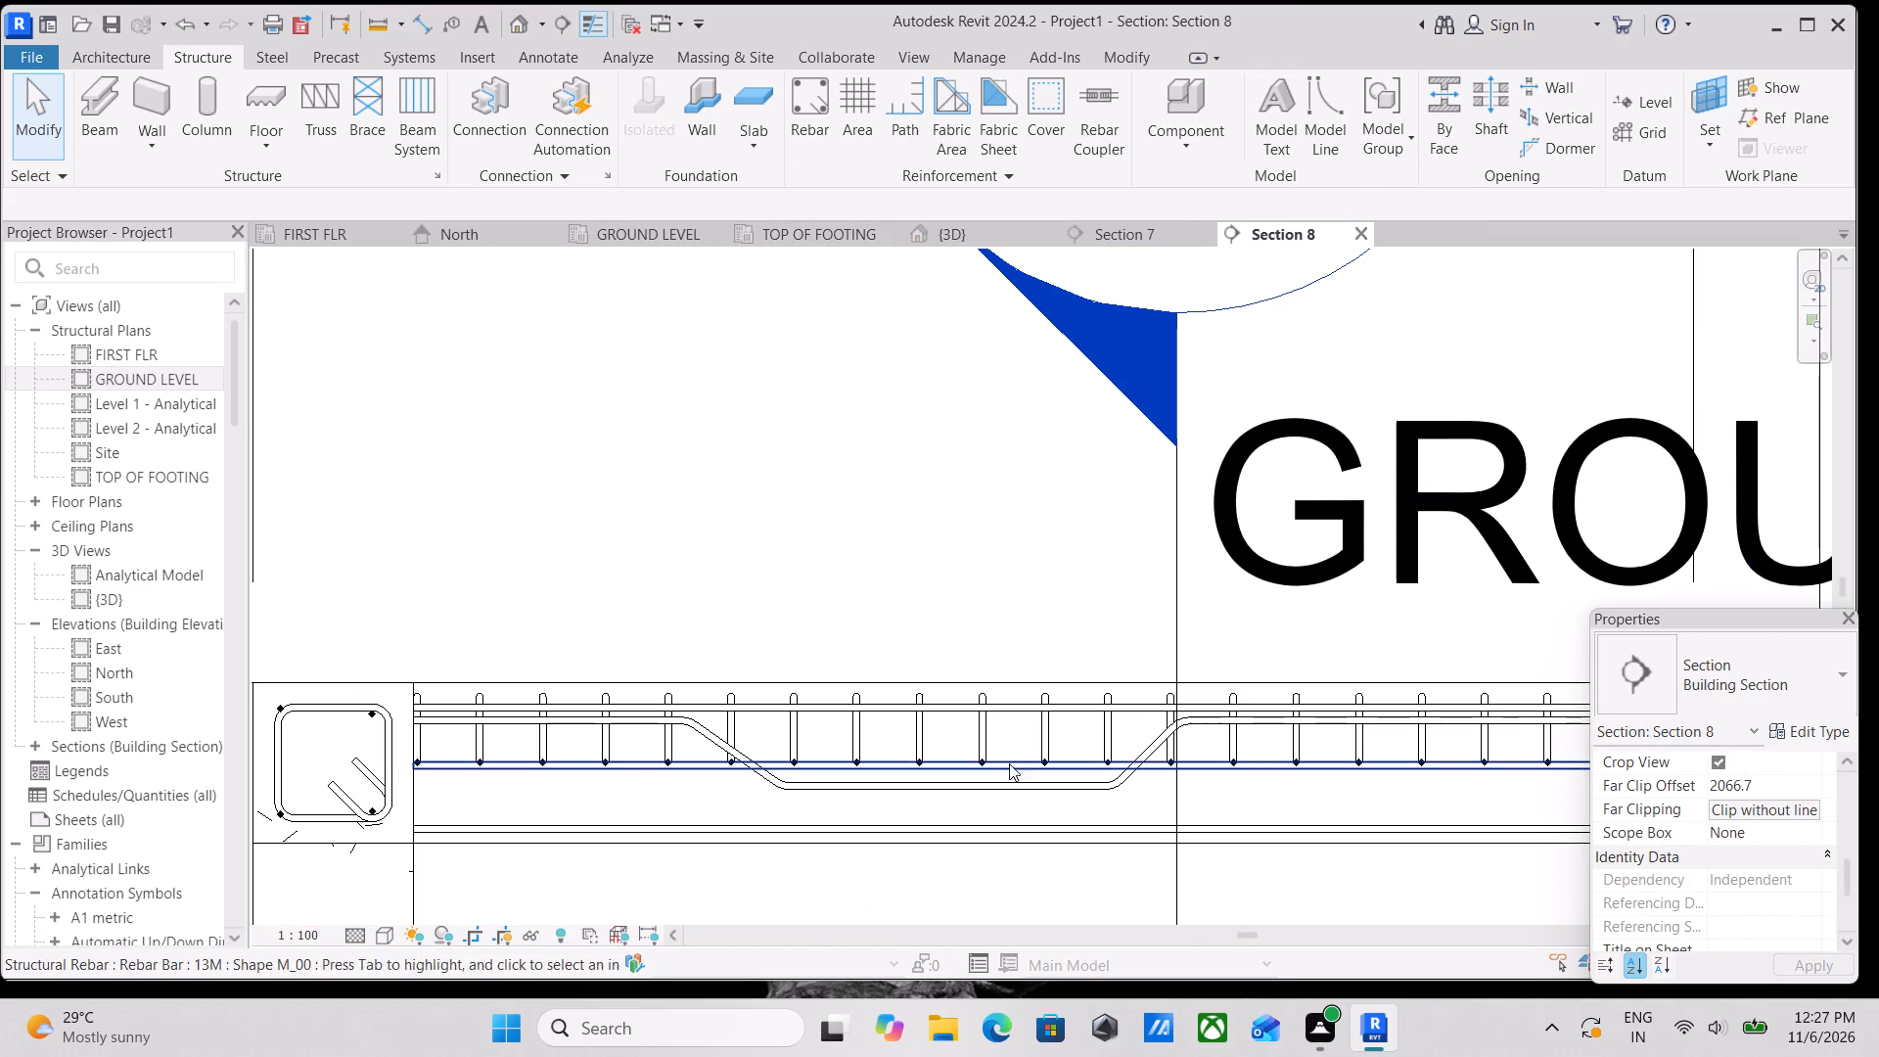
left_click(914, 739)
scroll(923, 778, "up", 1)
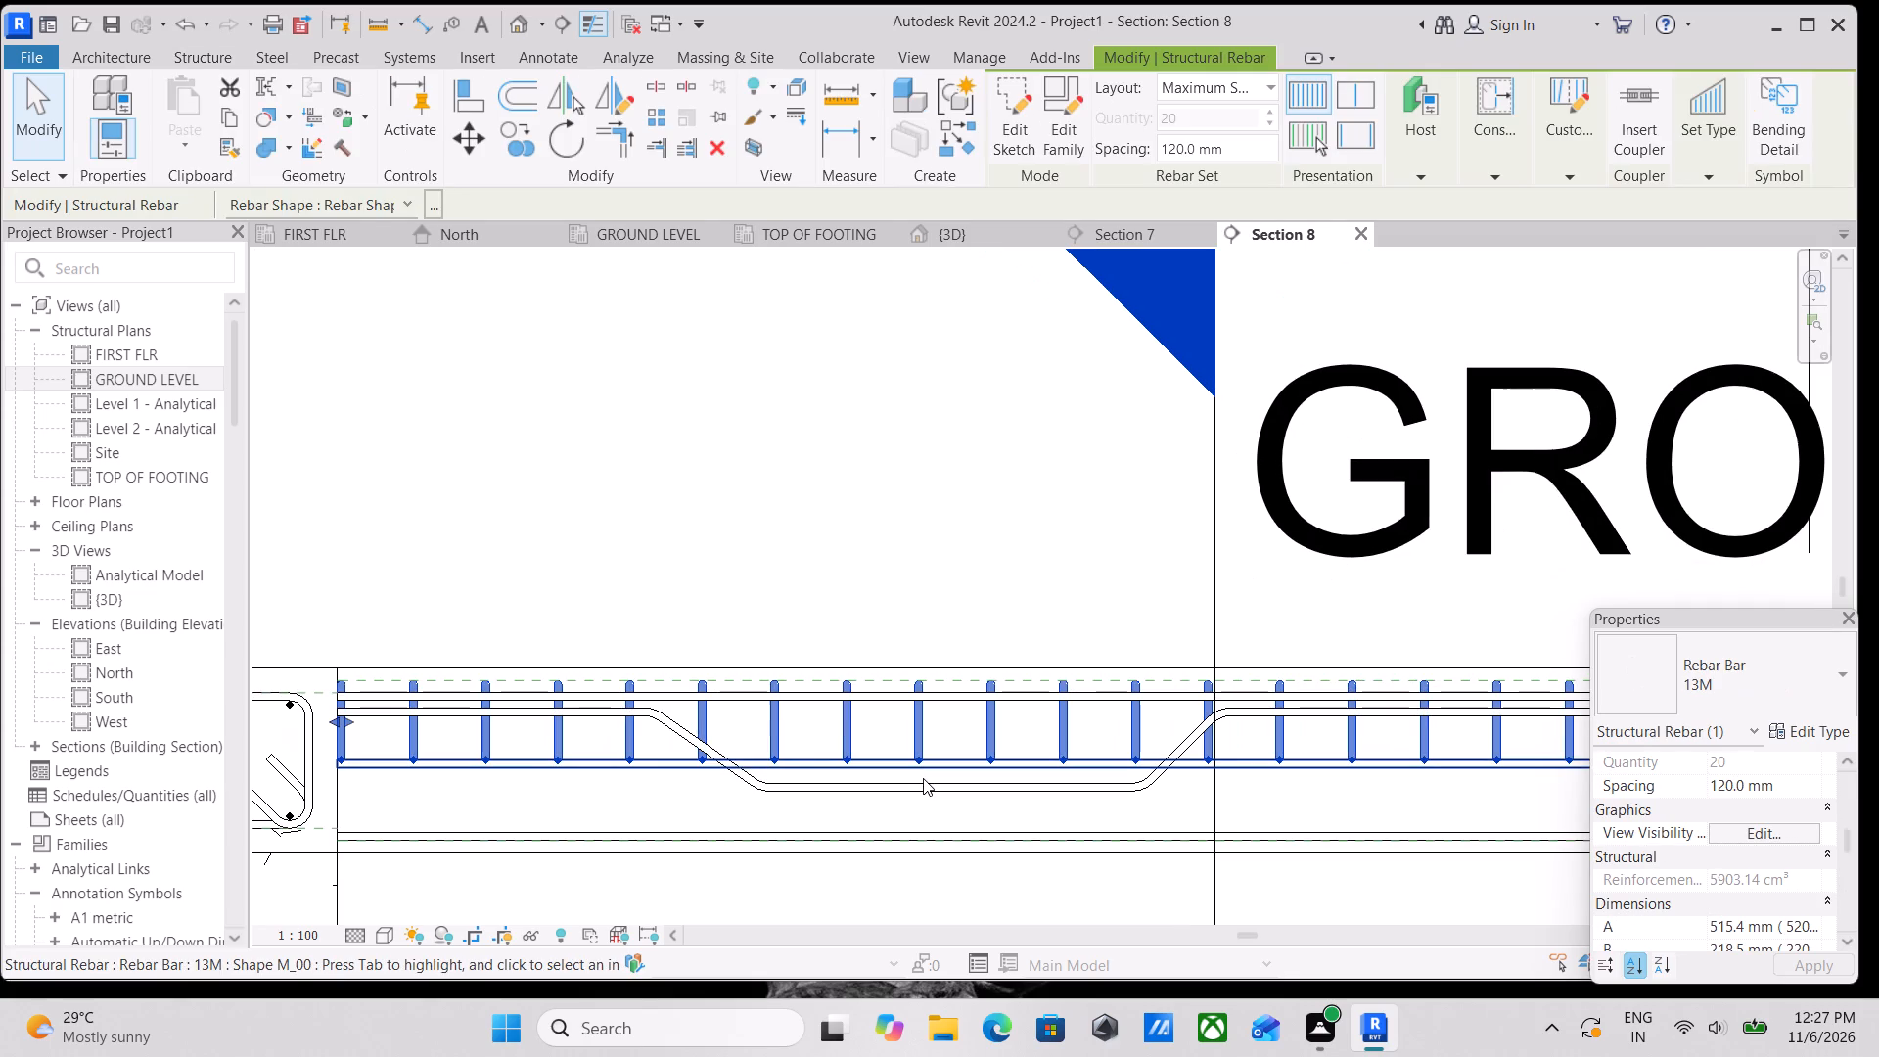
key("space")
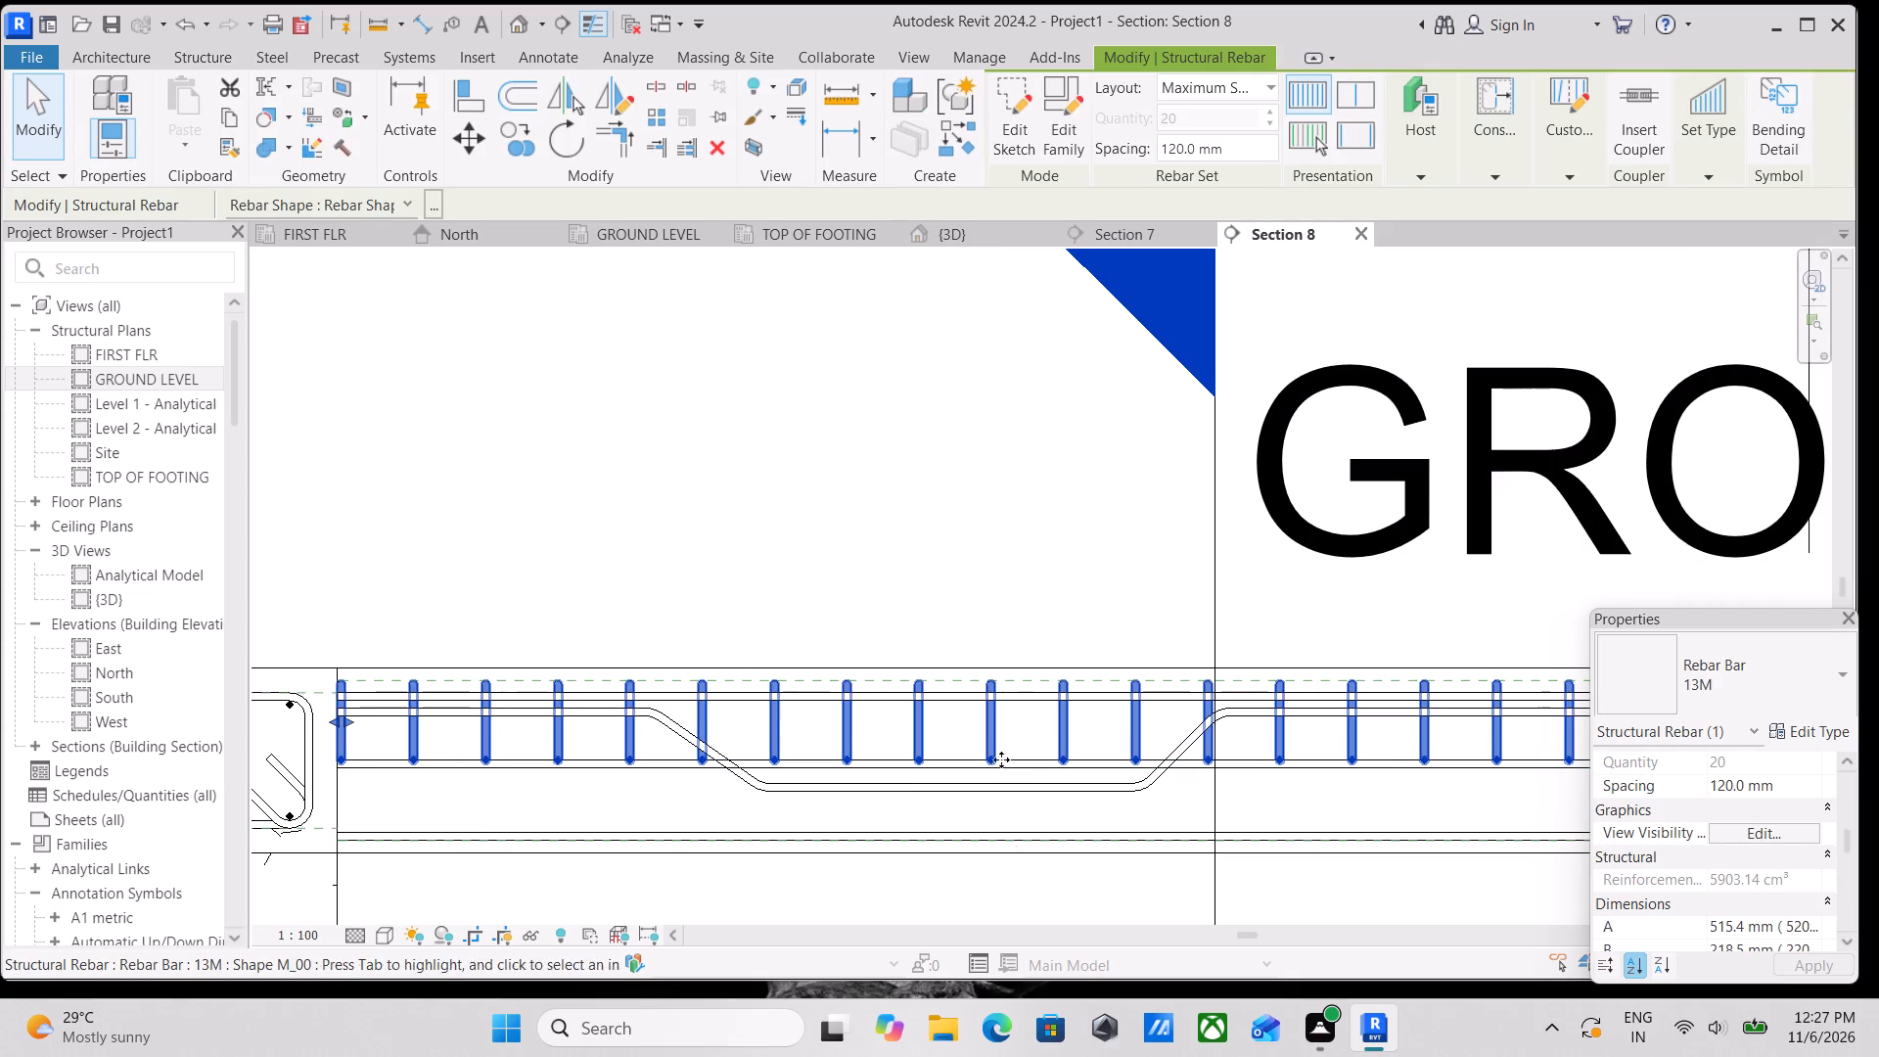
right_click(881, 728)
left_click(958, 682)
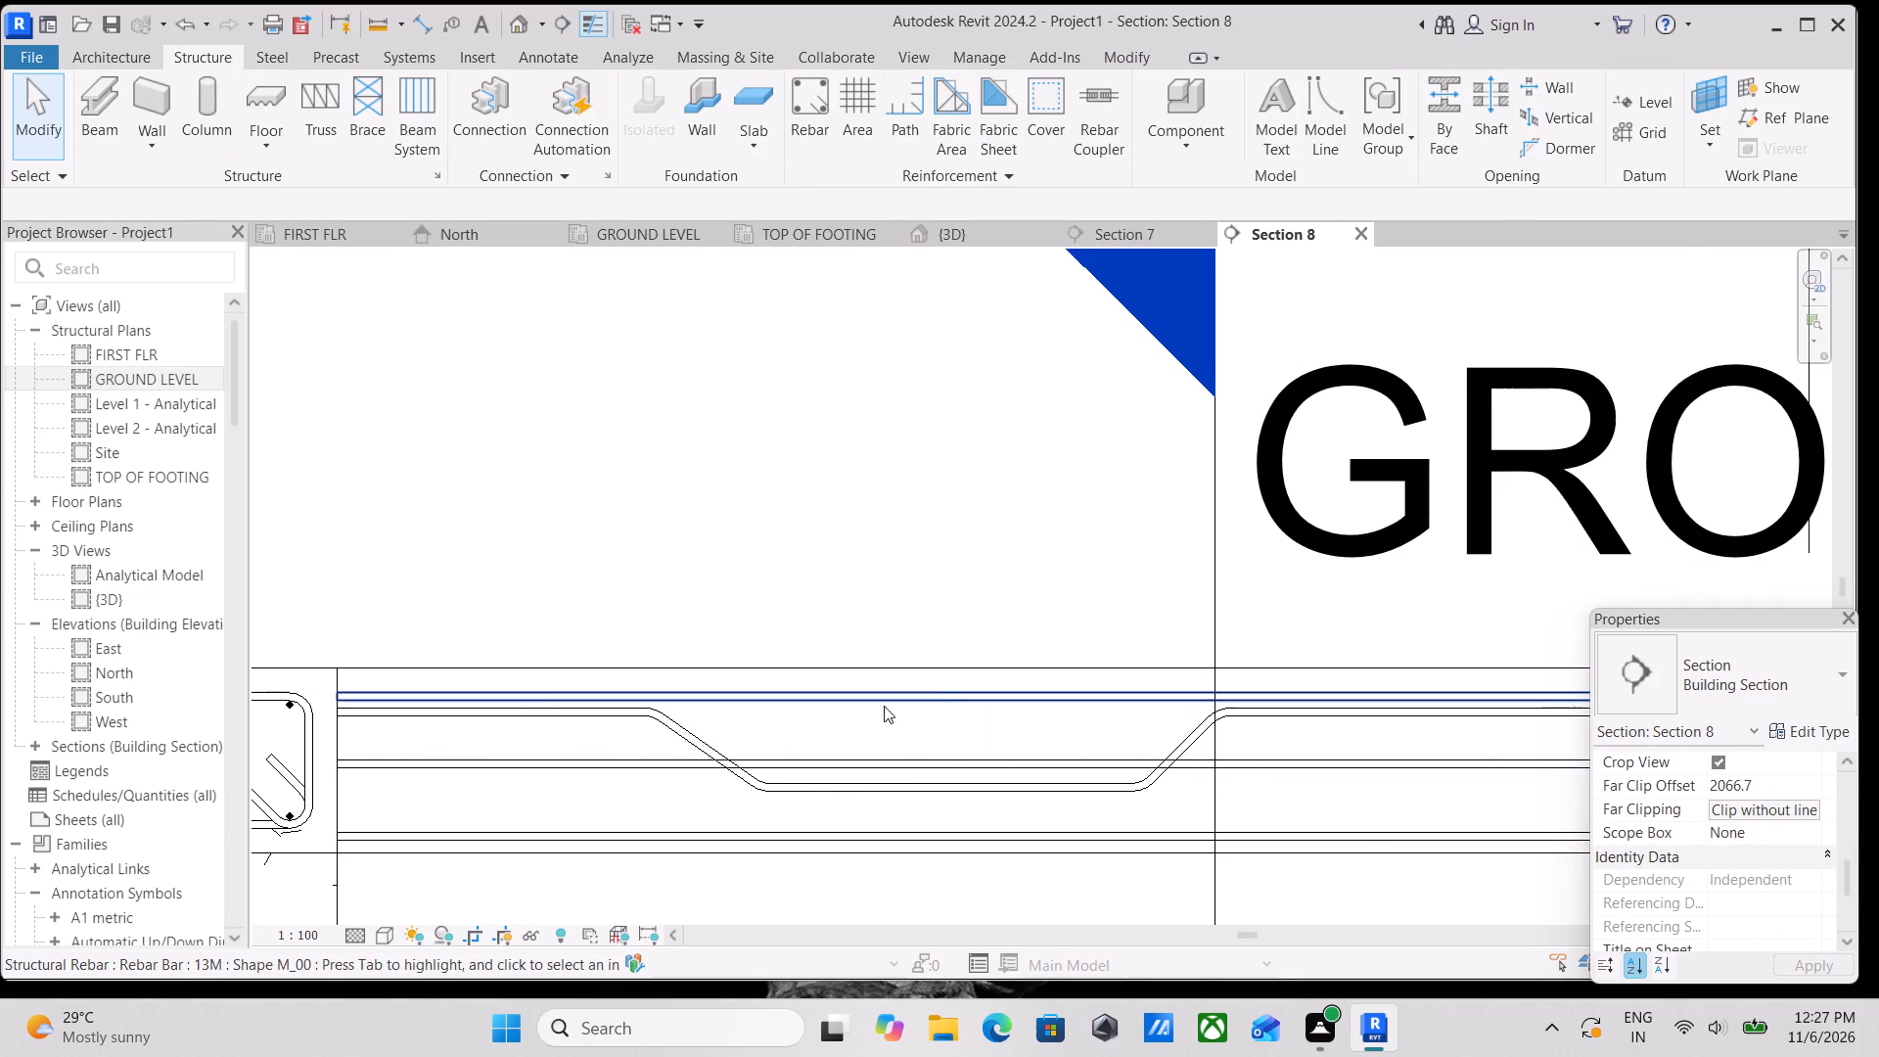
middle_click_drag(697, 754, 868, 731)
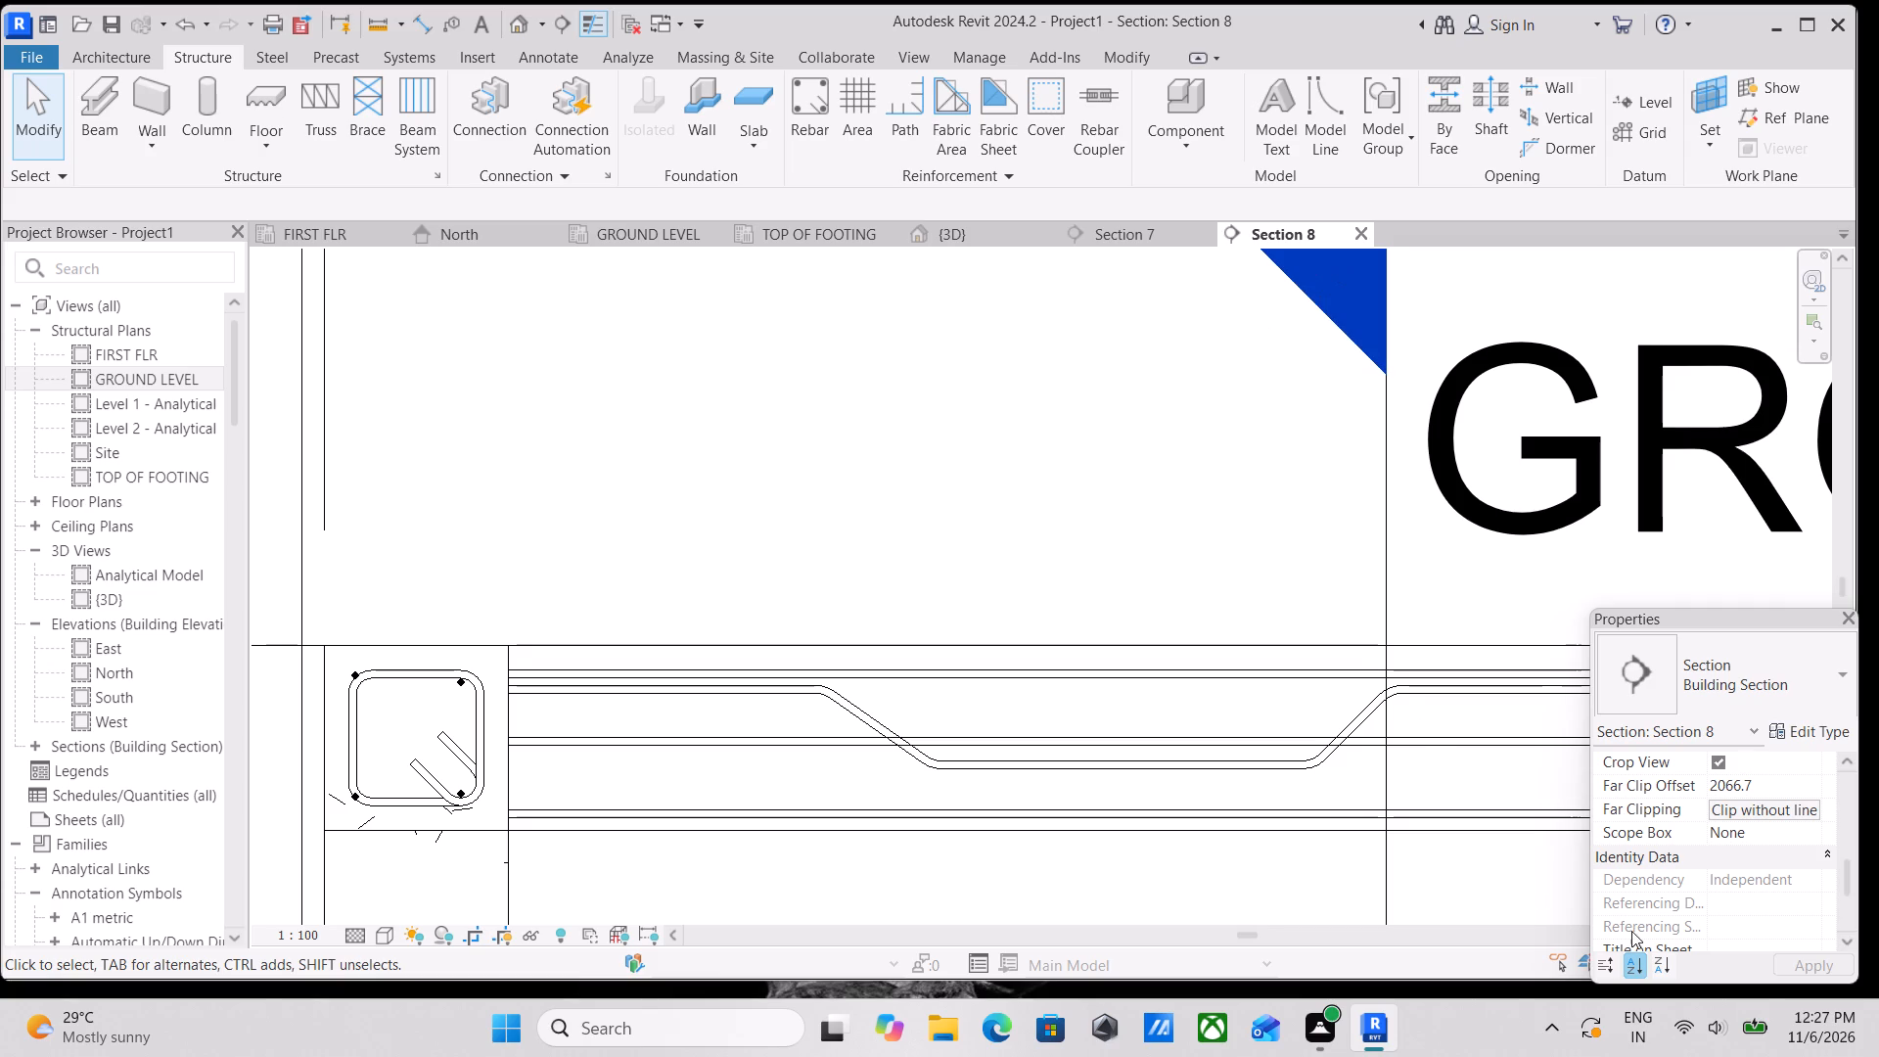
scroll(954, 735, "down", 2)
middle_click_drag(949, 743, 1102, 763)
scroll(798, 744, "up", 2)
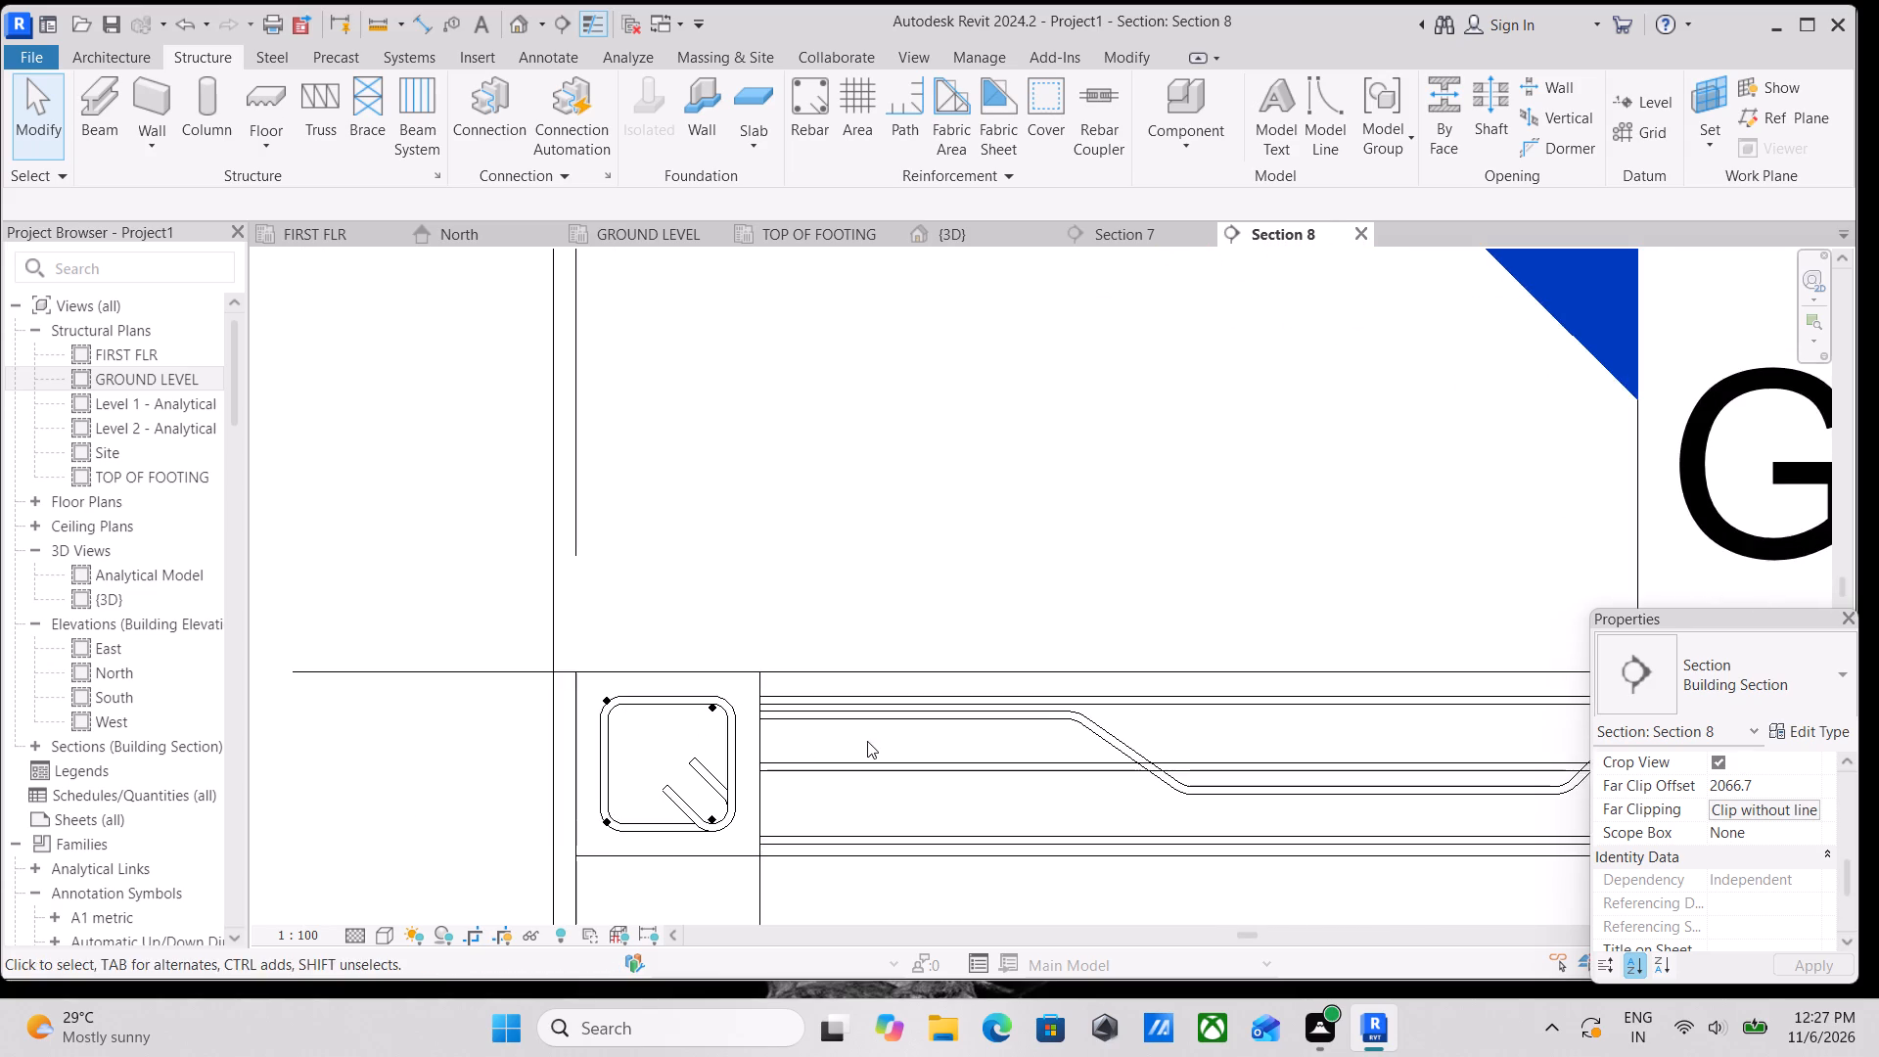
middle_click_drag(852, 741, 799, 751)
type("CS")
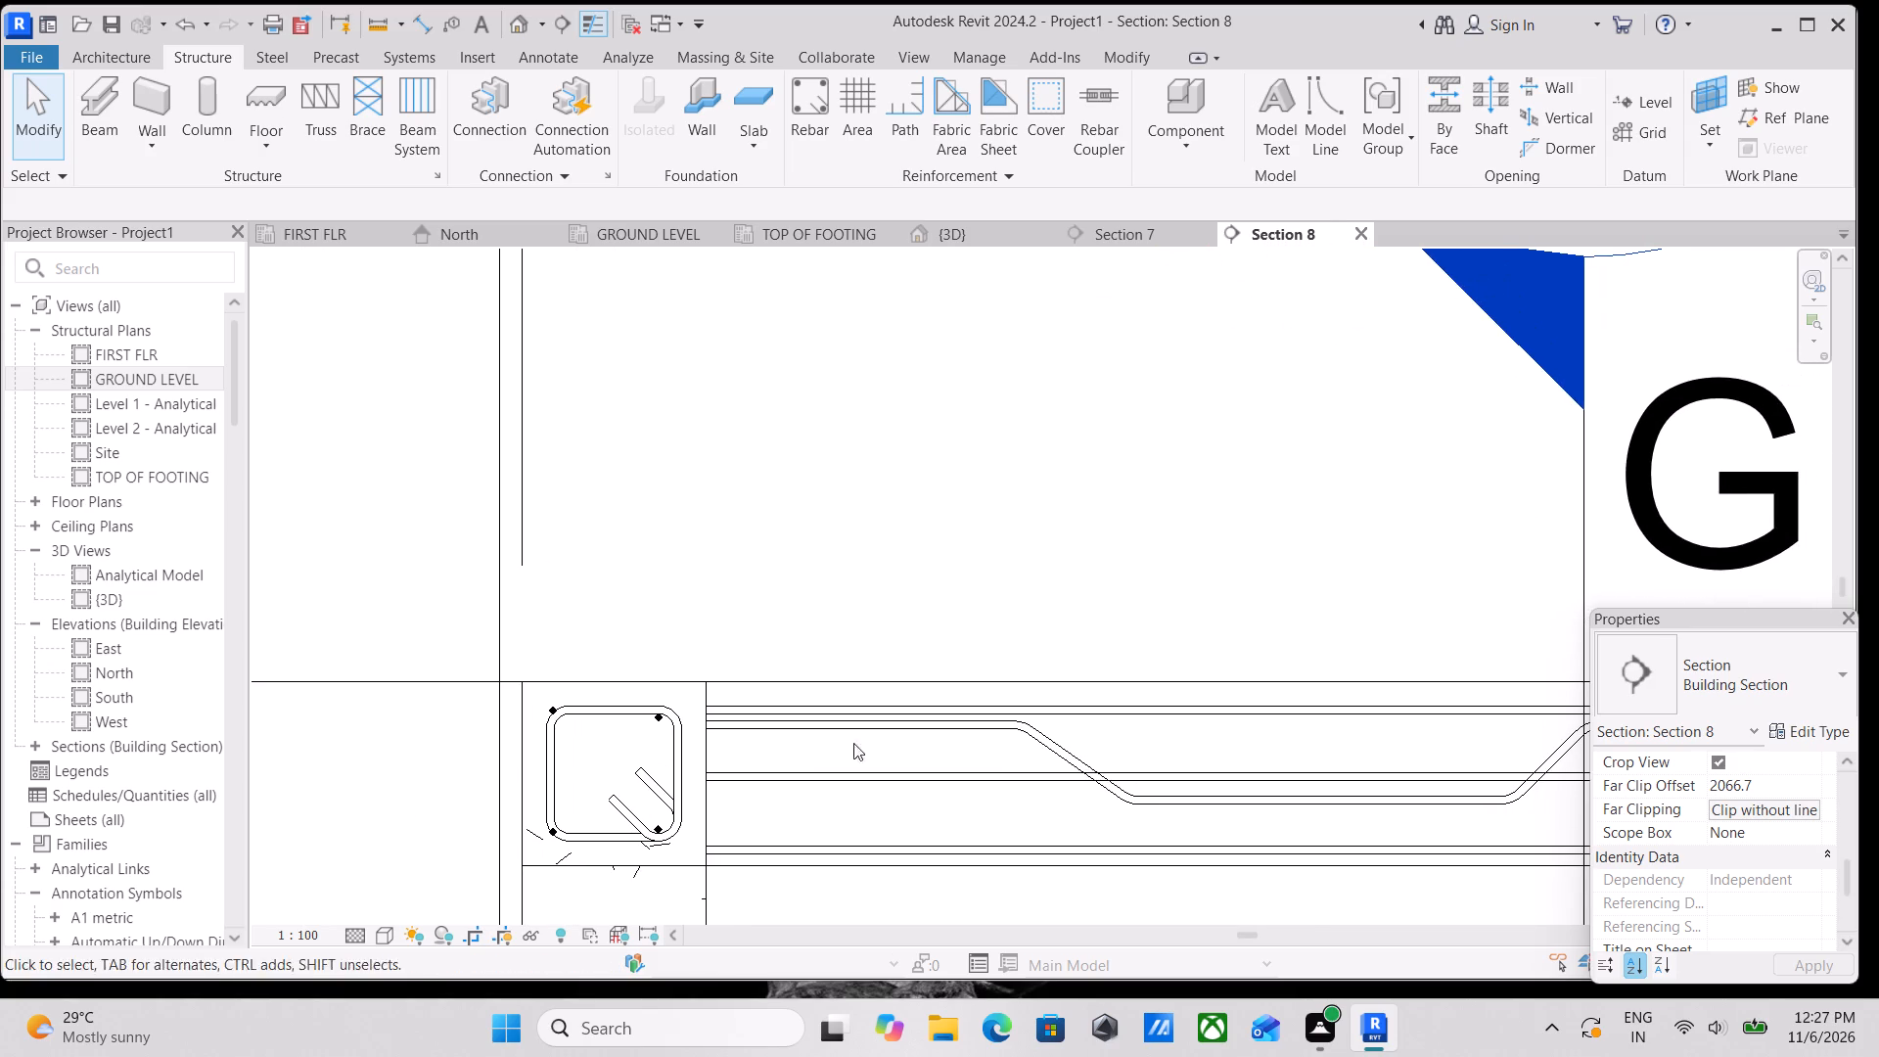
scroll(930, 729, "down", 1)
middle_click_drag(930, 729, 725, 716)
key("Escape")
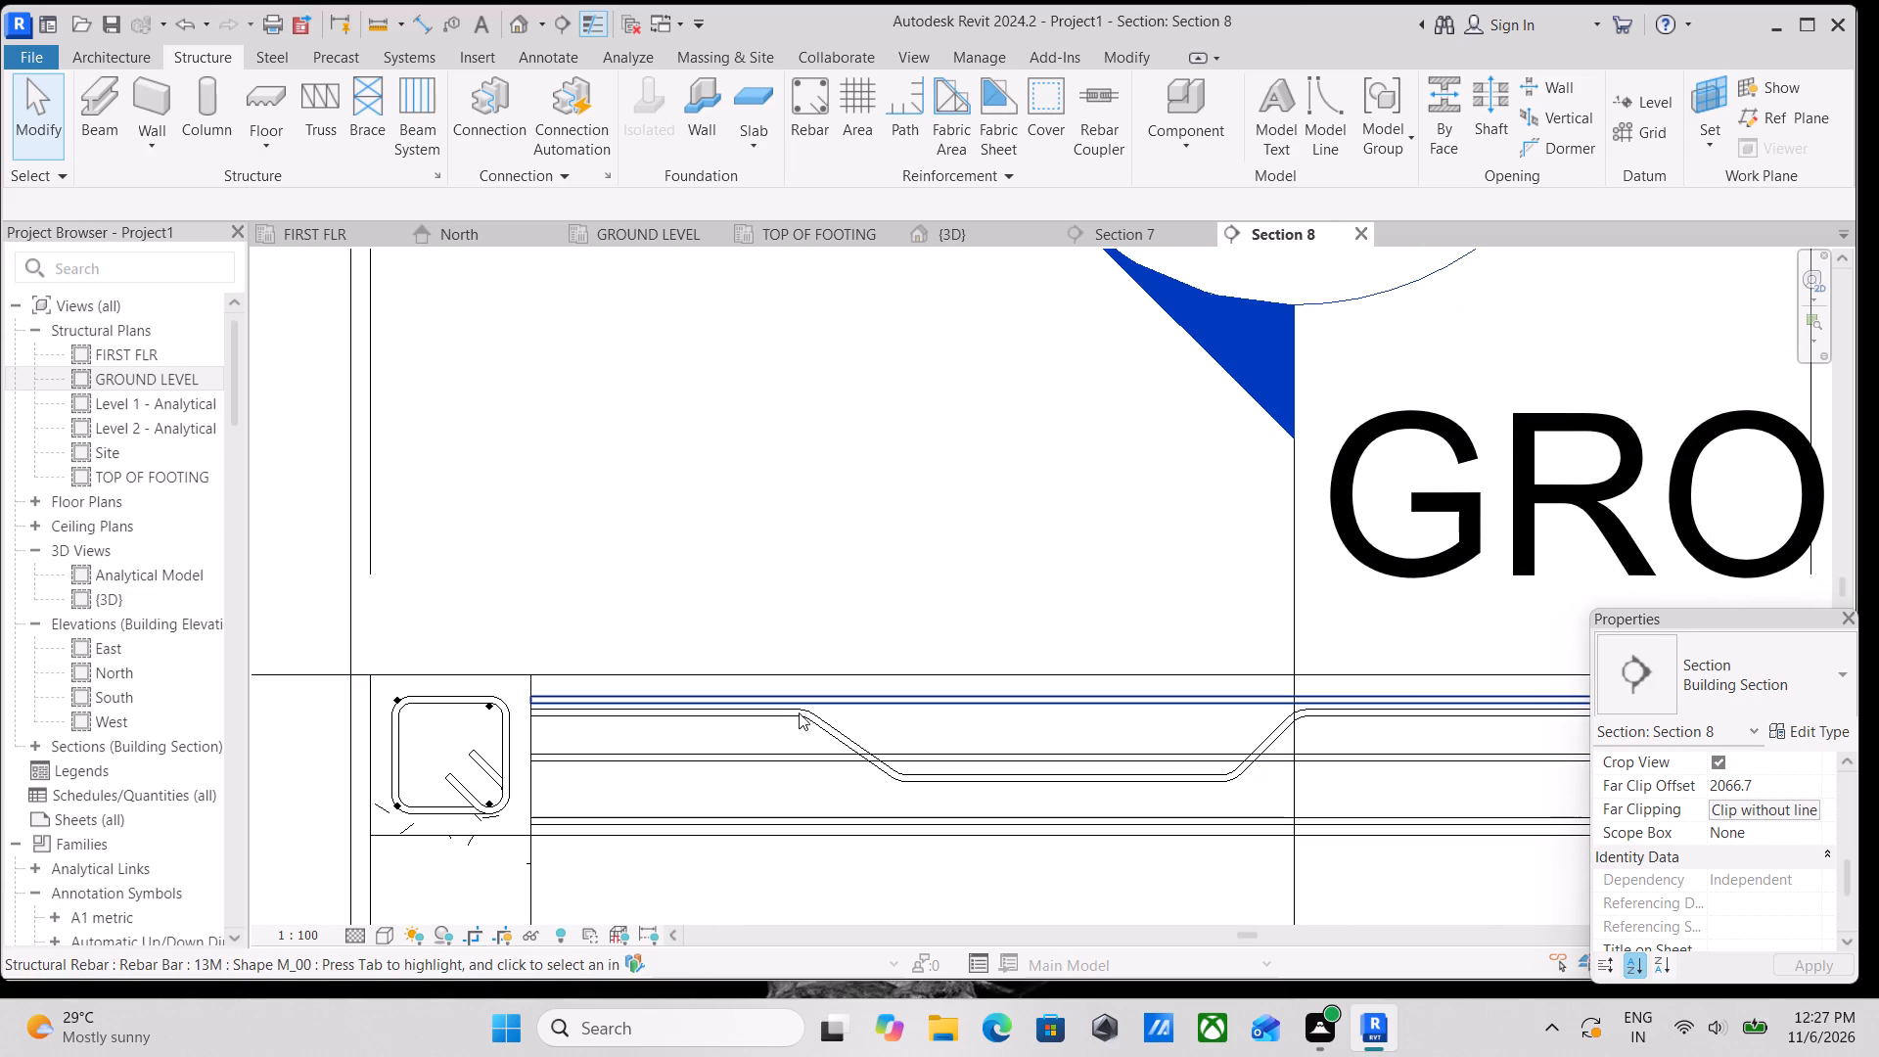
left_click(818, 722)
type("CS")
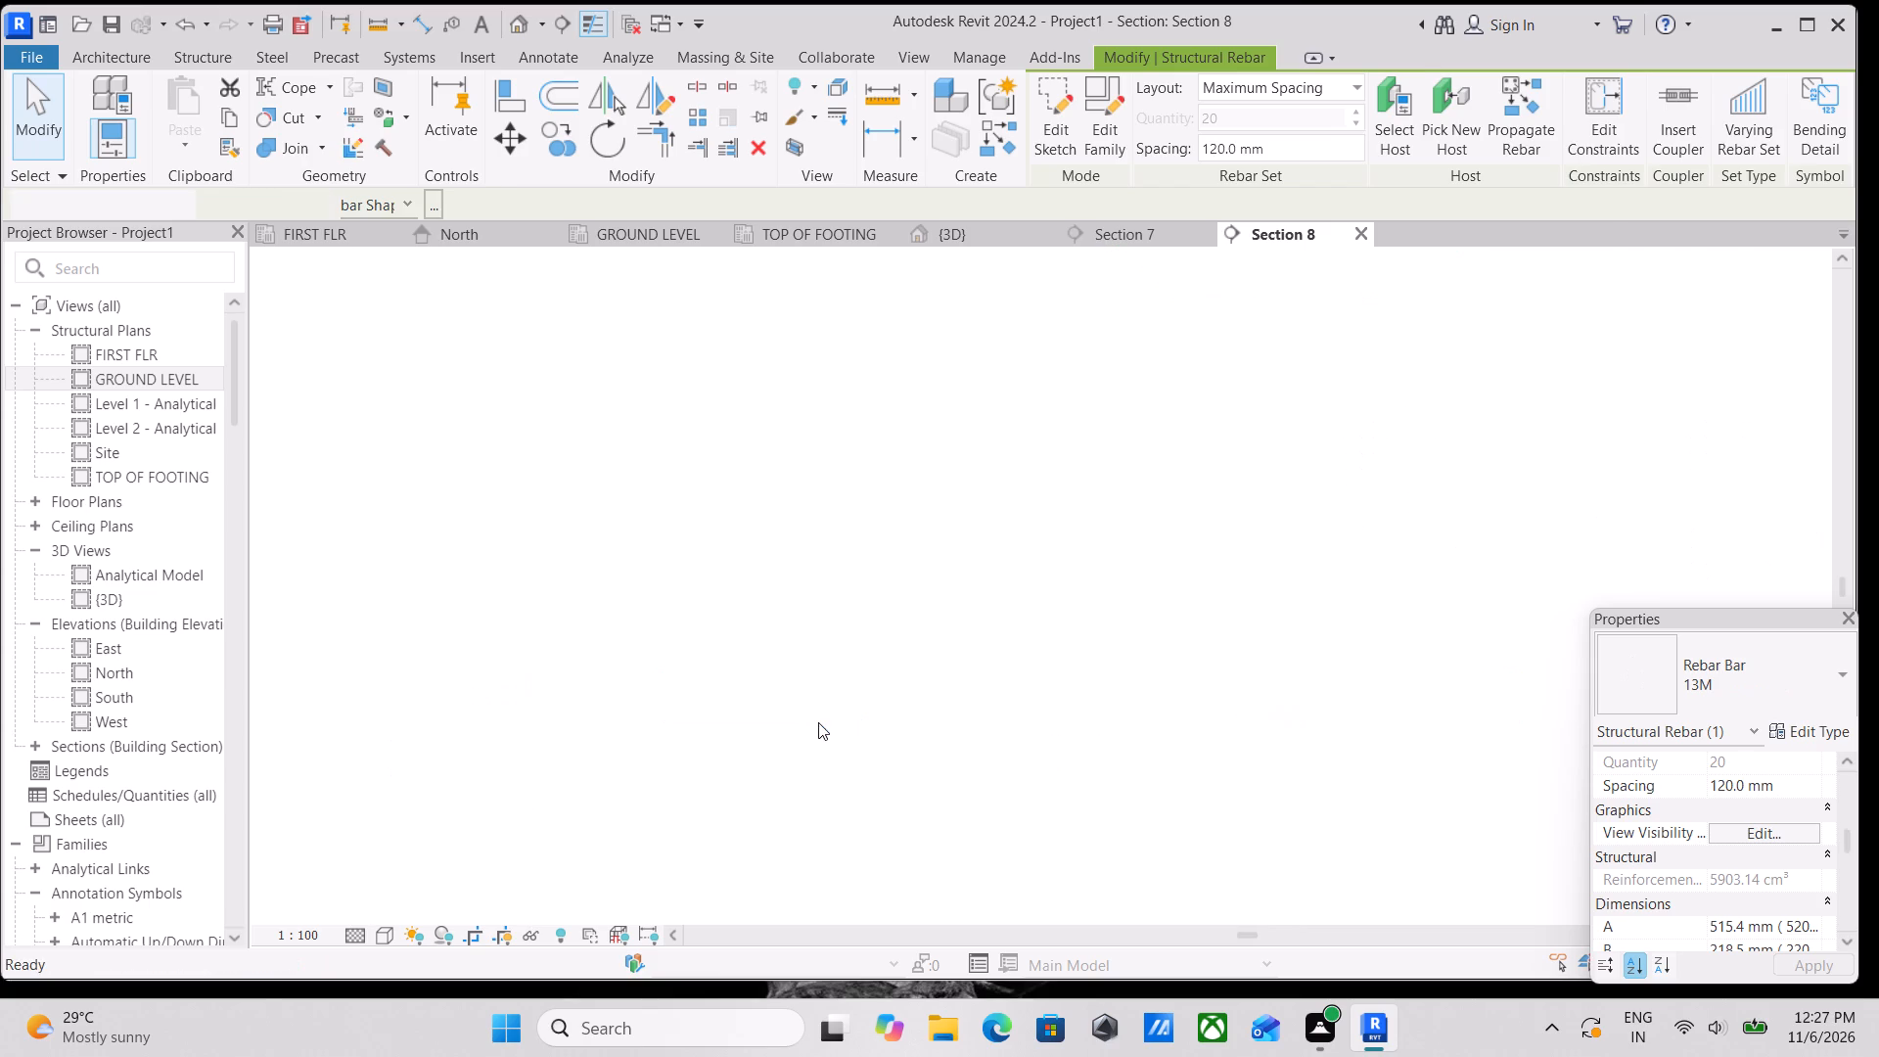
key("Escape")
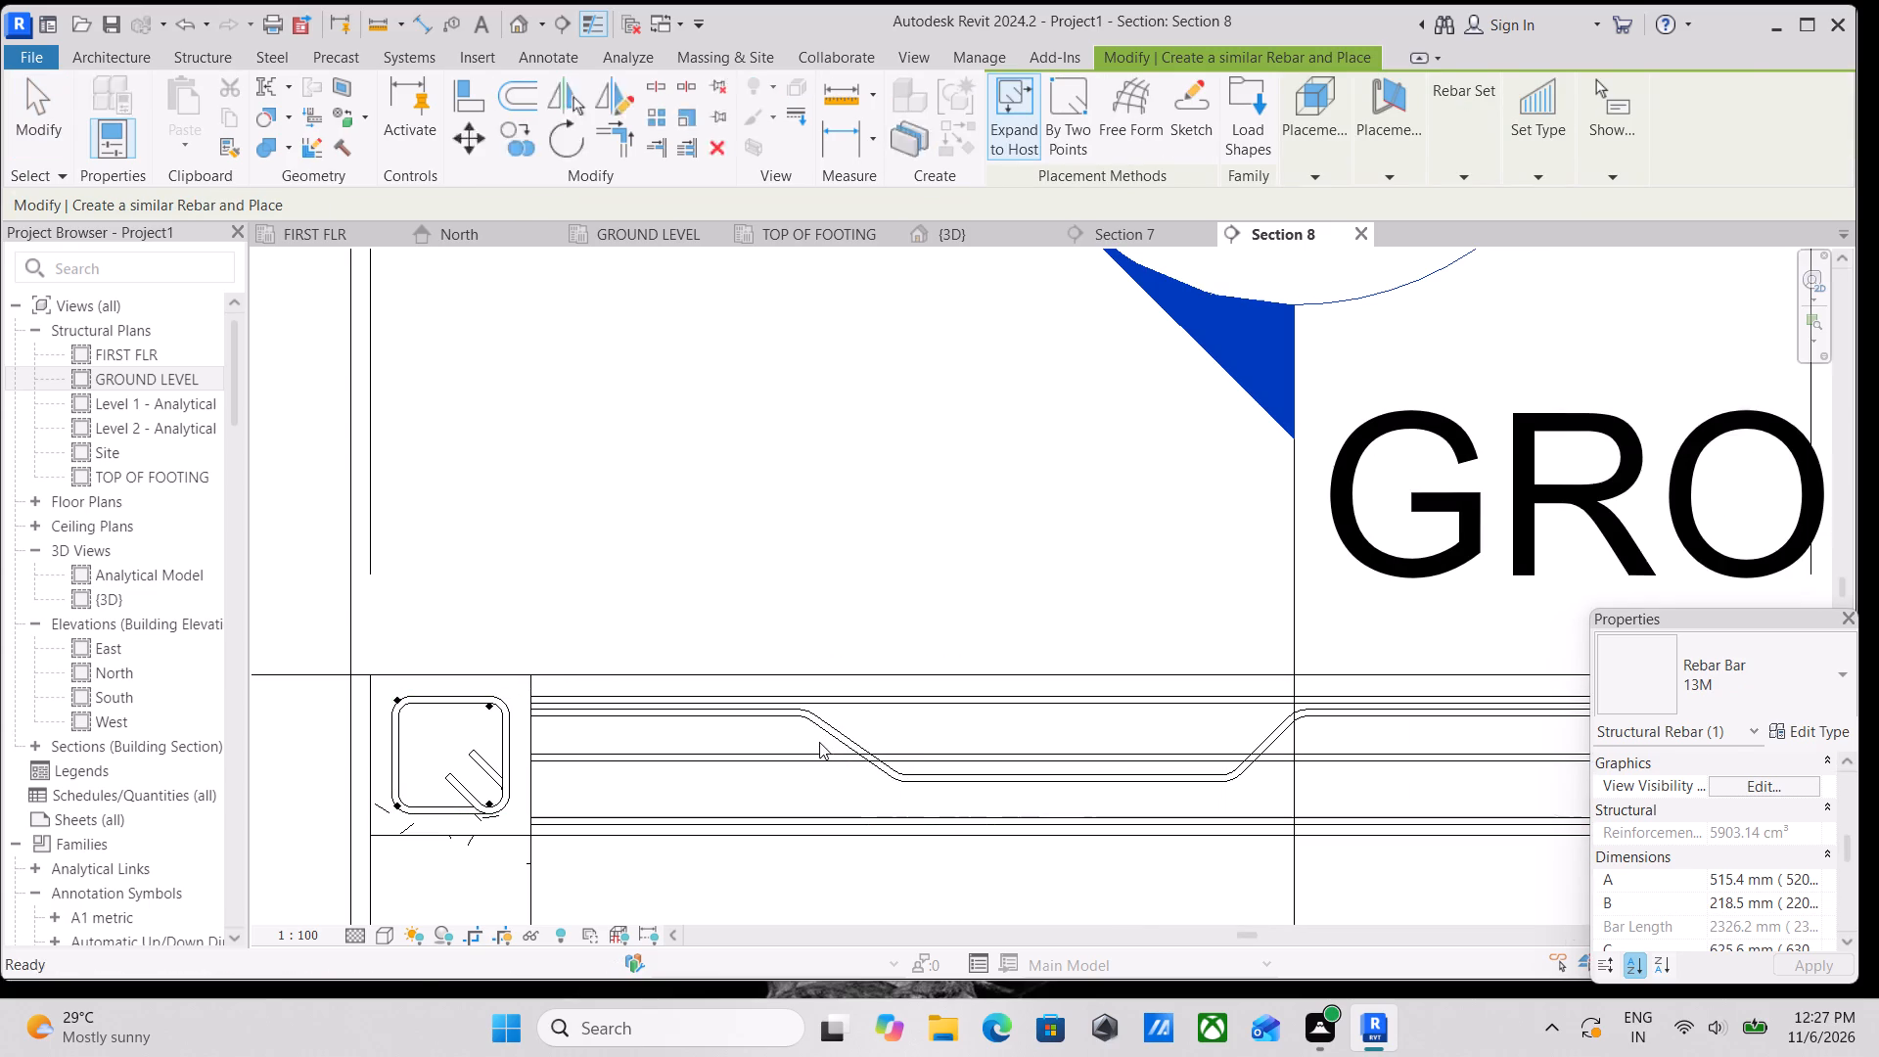
Temporarily hide the straight bar set running through the slab's mid-depth in Section 8.
left_click(744, 759)
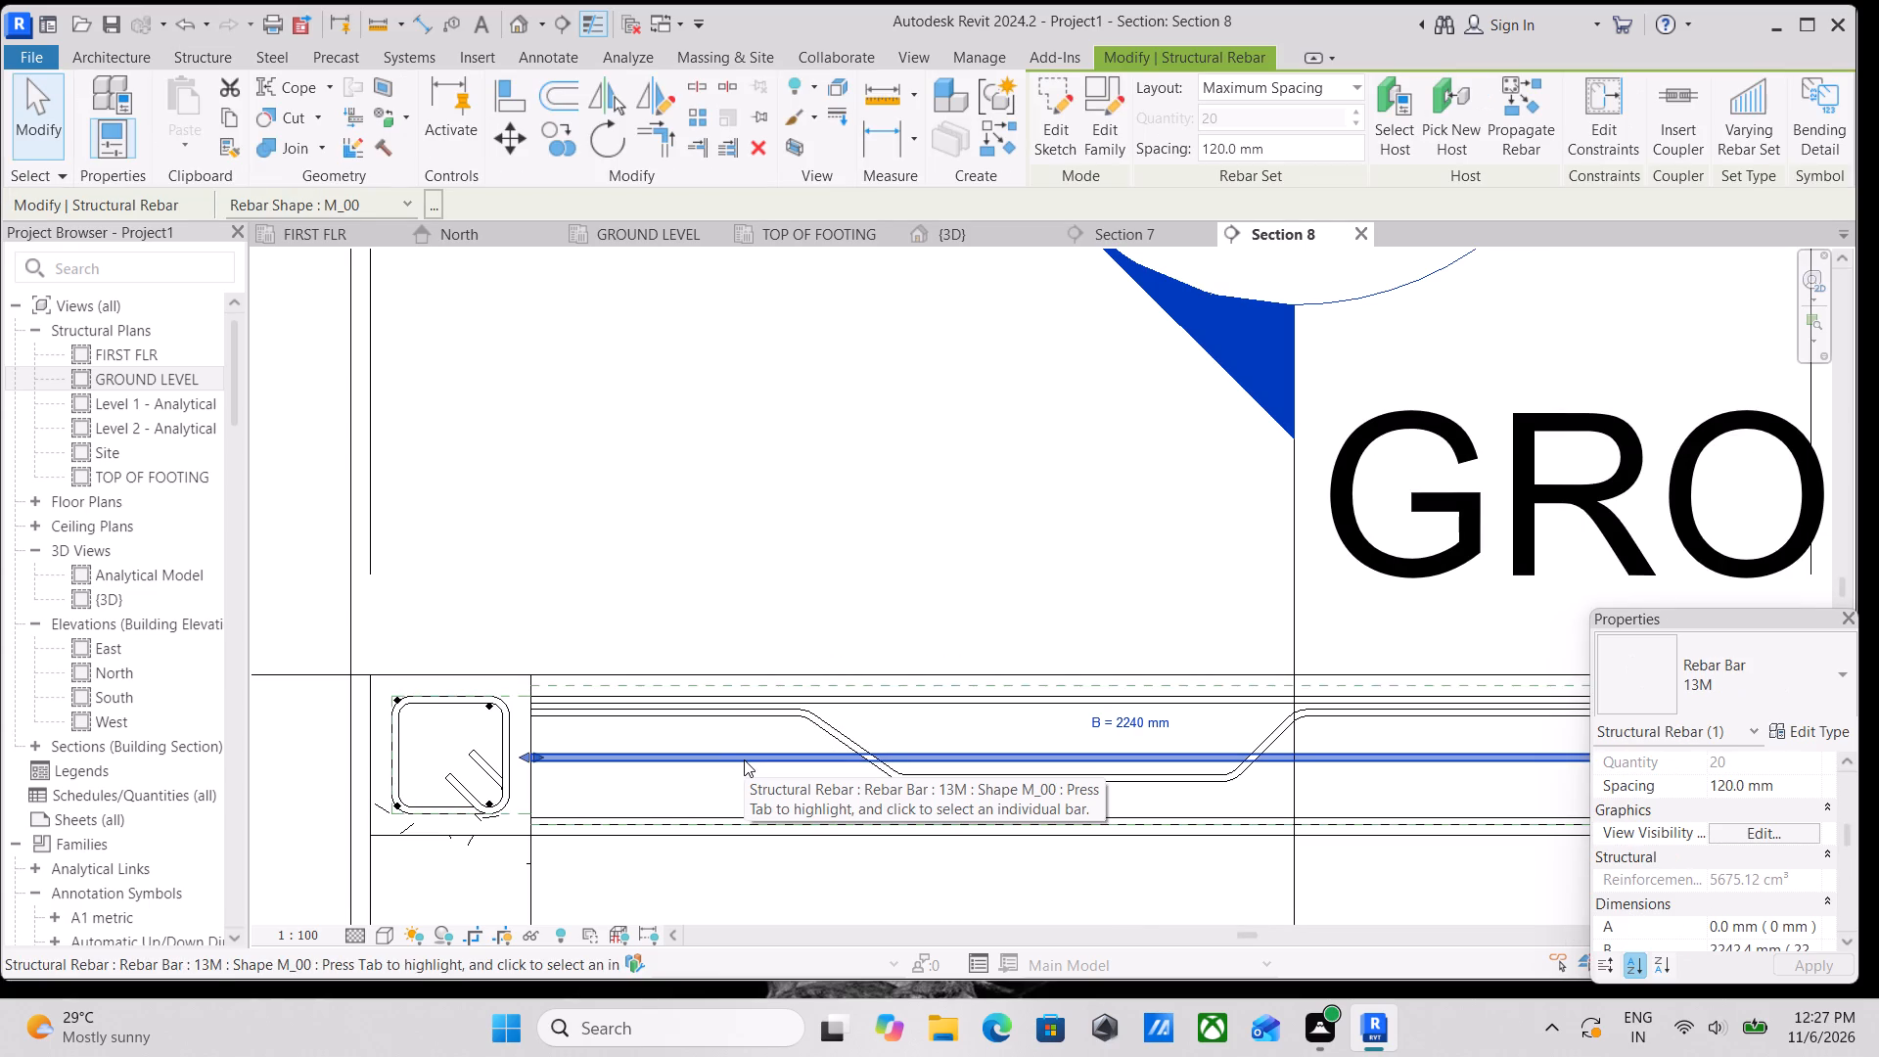
type("HH")
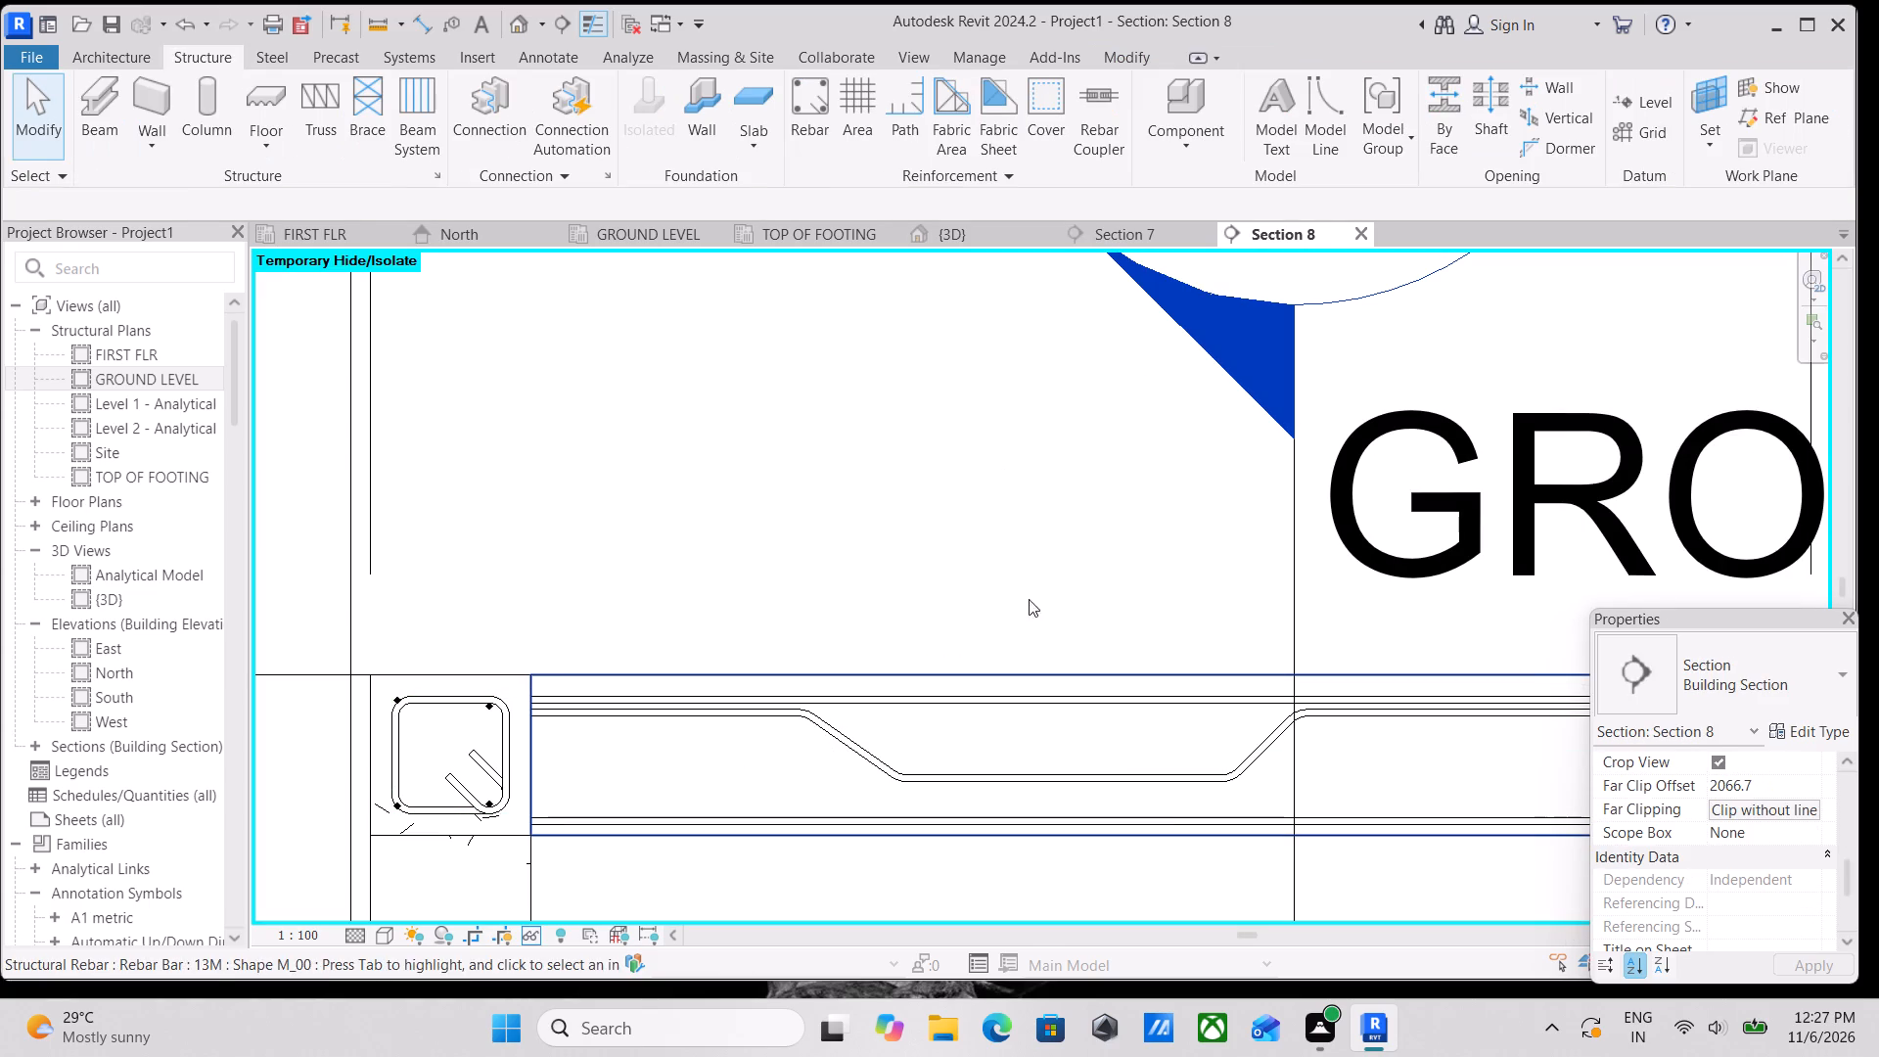
In Section 8, create a bar set similar to the existing cranked one and place it in the lower half of the slab.
left_click(937, 773)
type("CS")
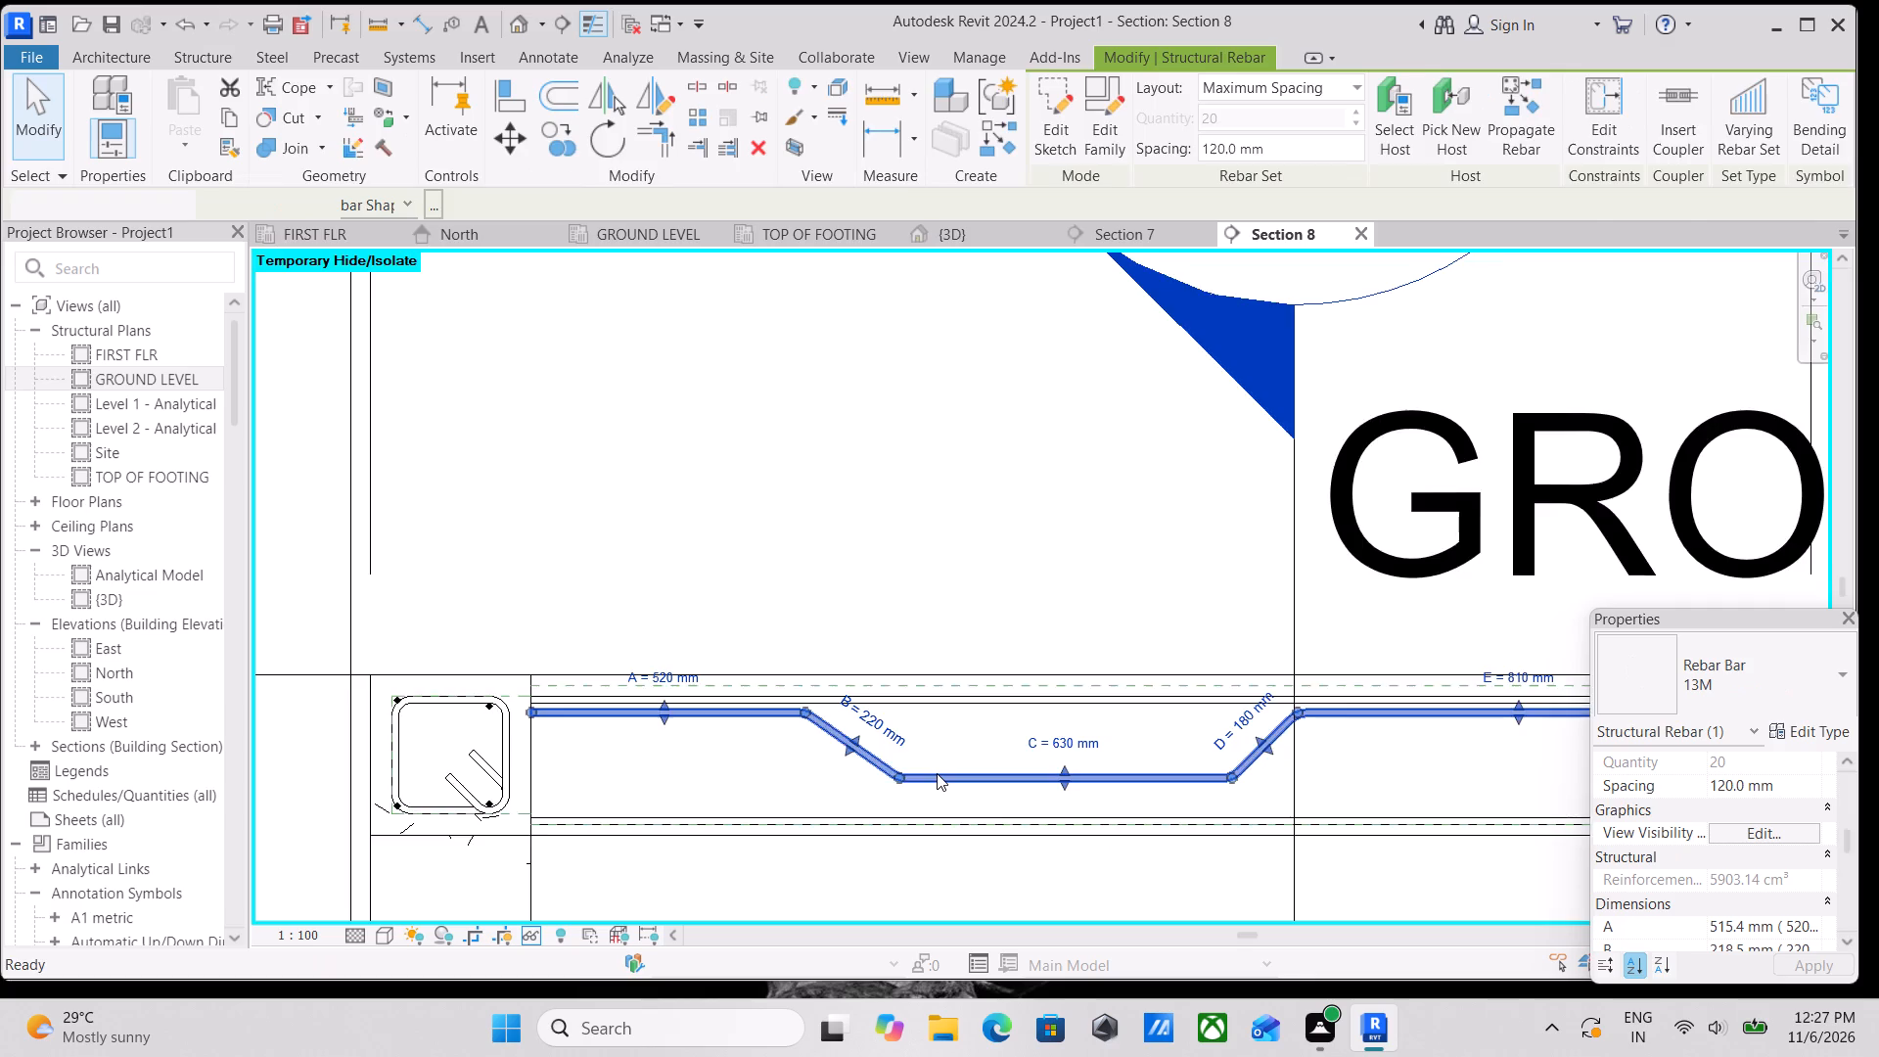
left_click(815, 763)
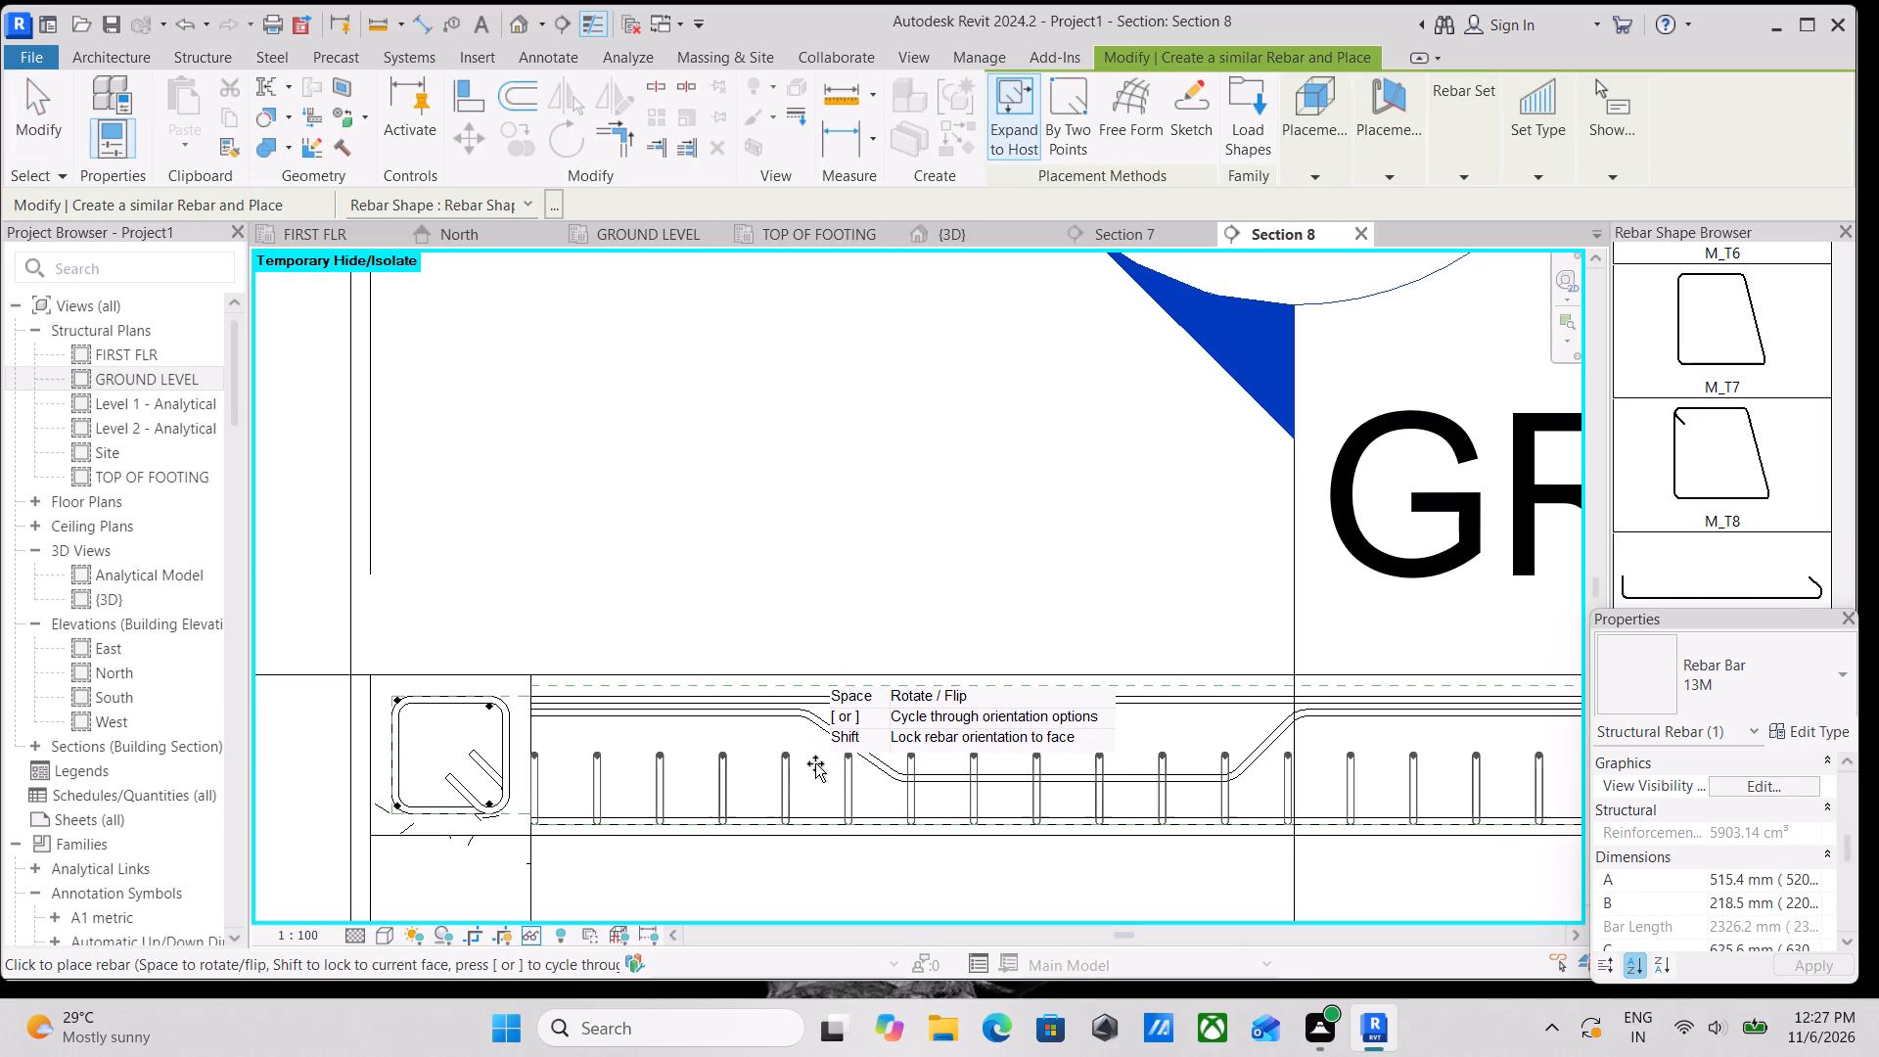
key("Escape")
key("Escape")
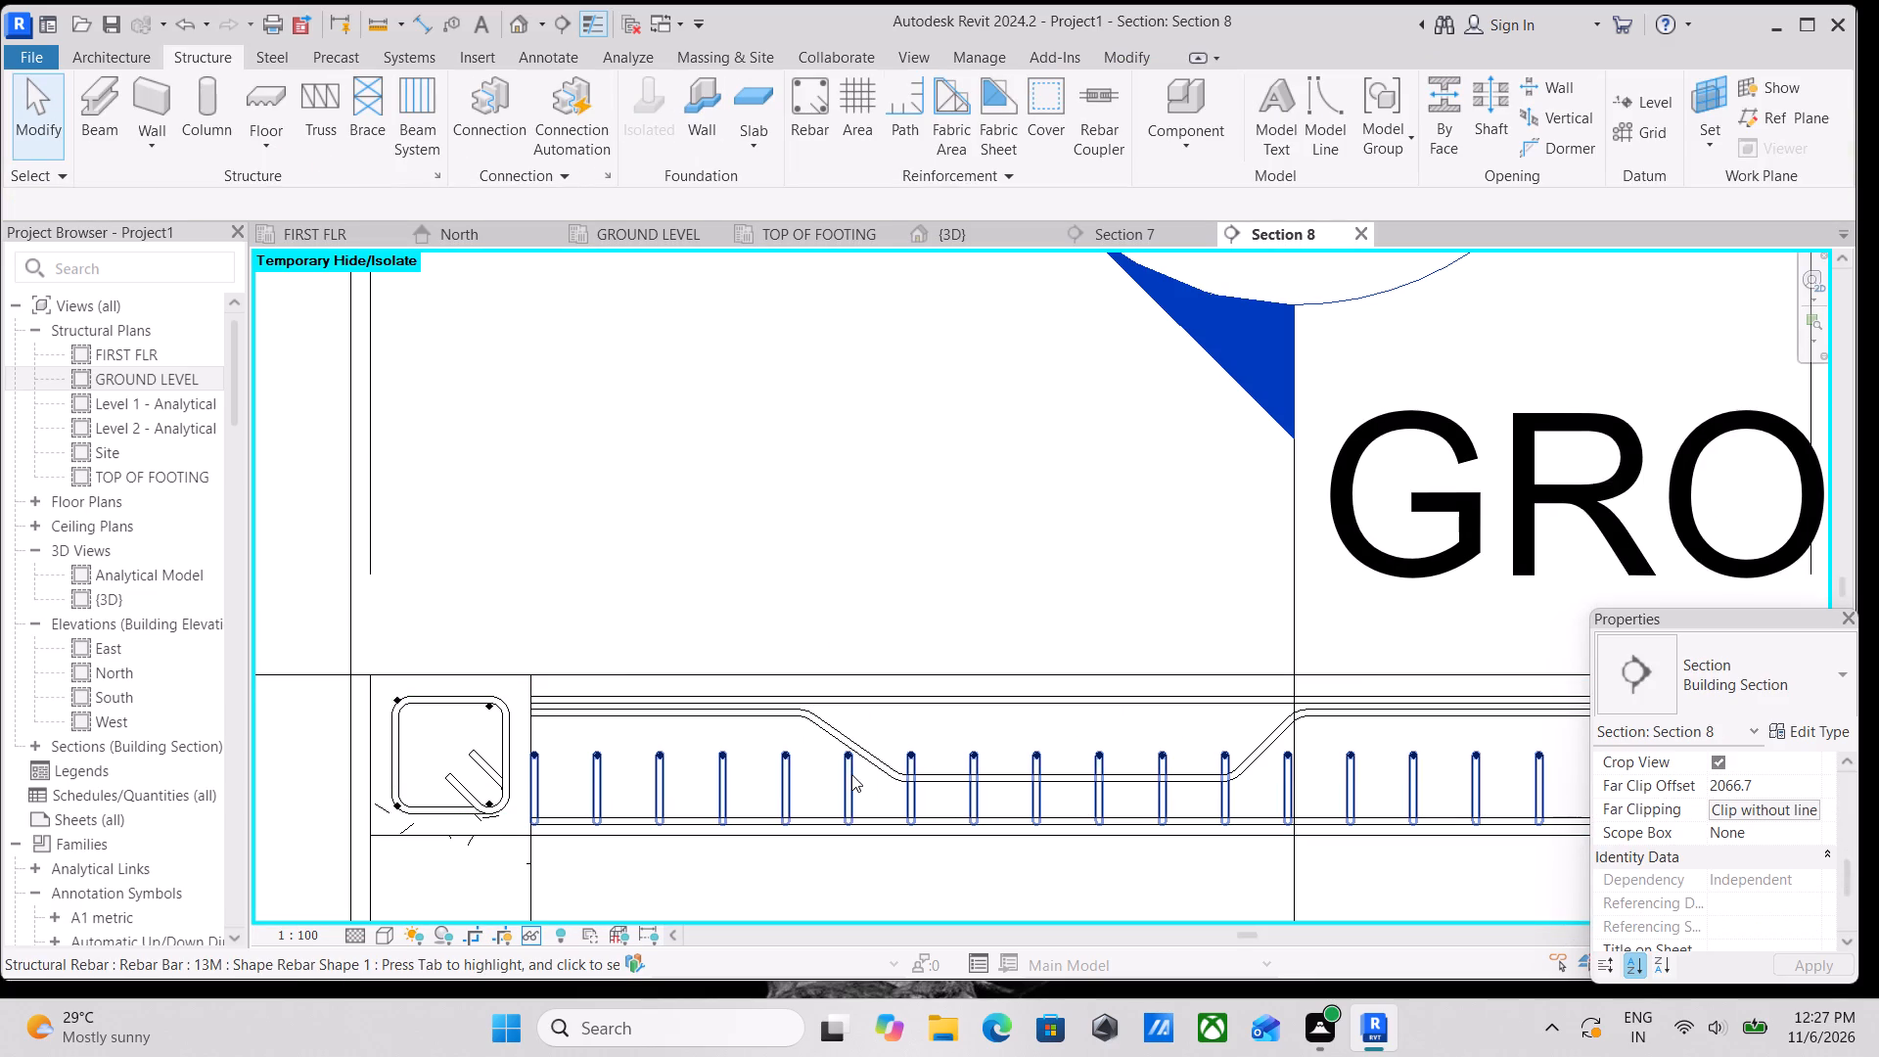
Set the new cranked bar set in the lower half of the slab to show unobscured in the {3D} view.
left_click(851, 774)
scroll(1714, 918, "down", 1)
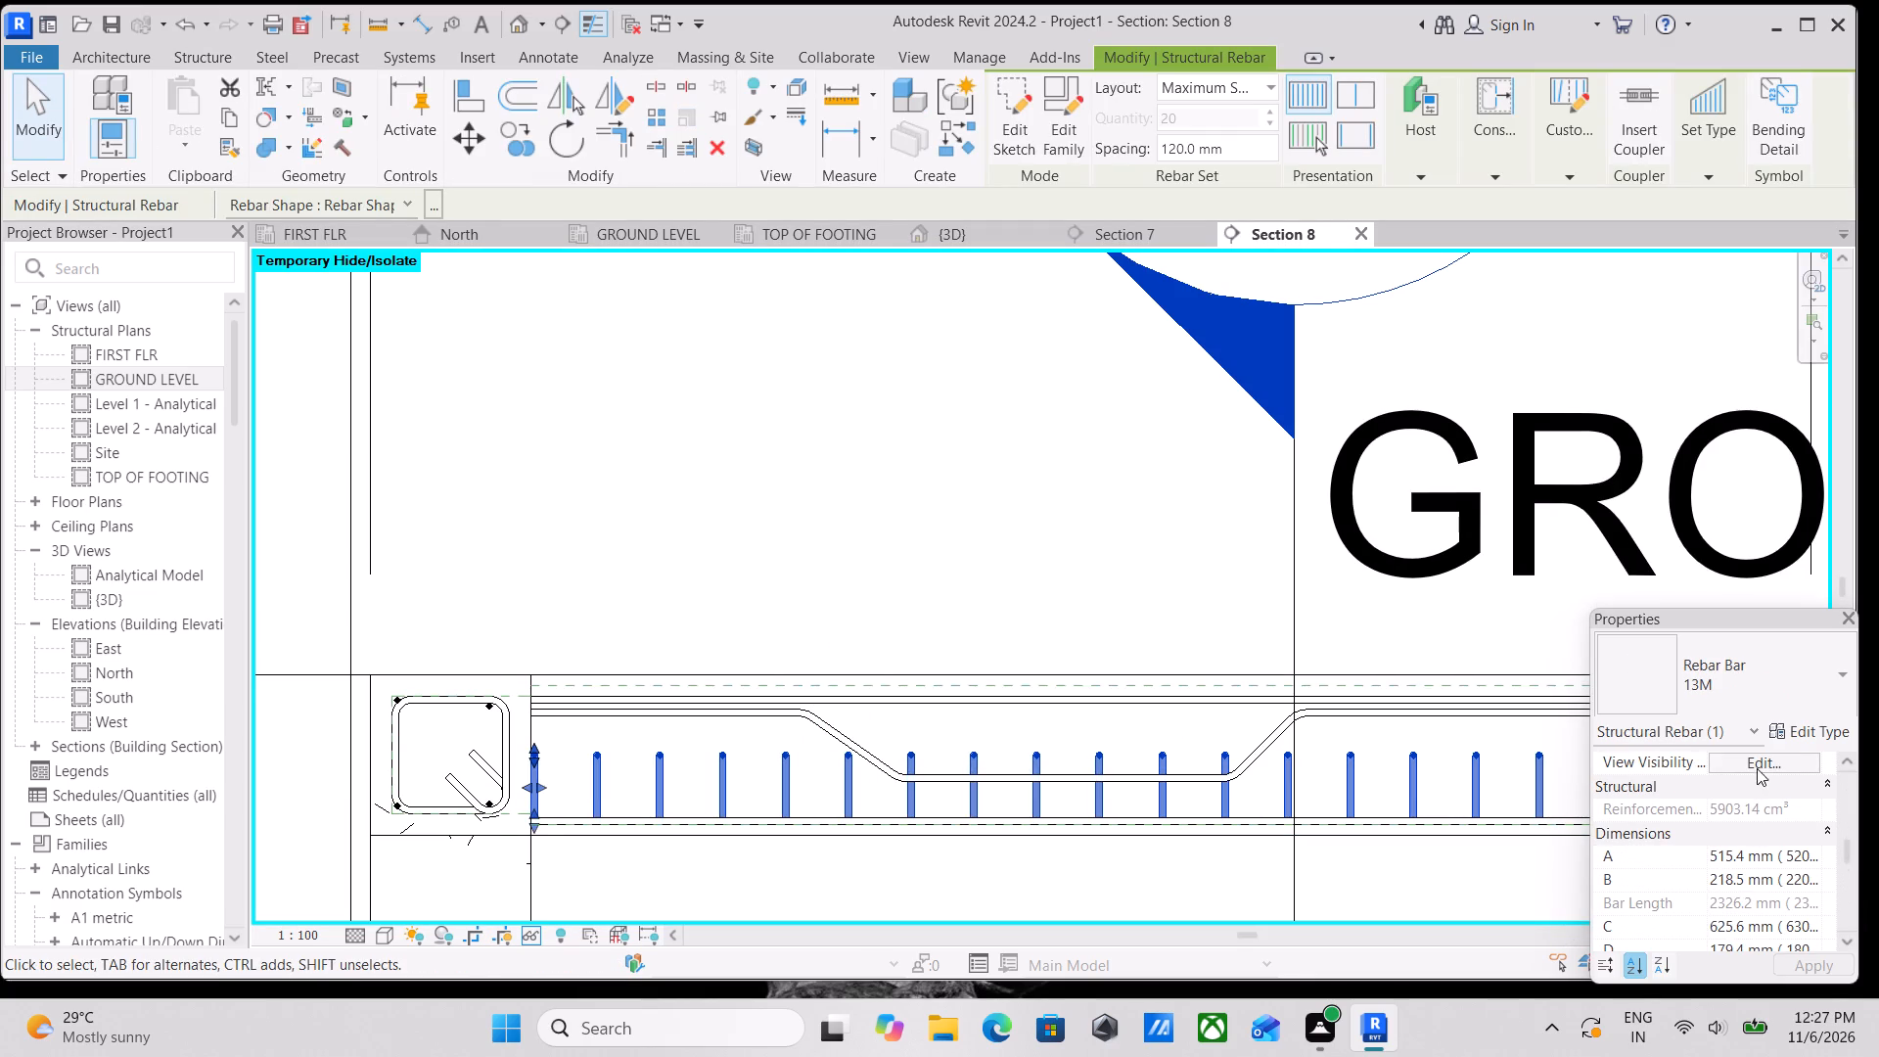
left_click(1758, 765)
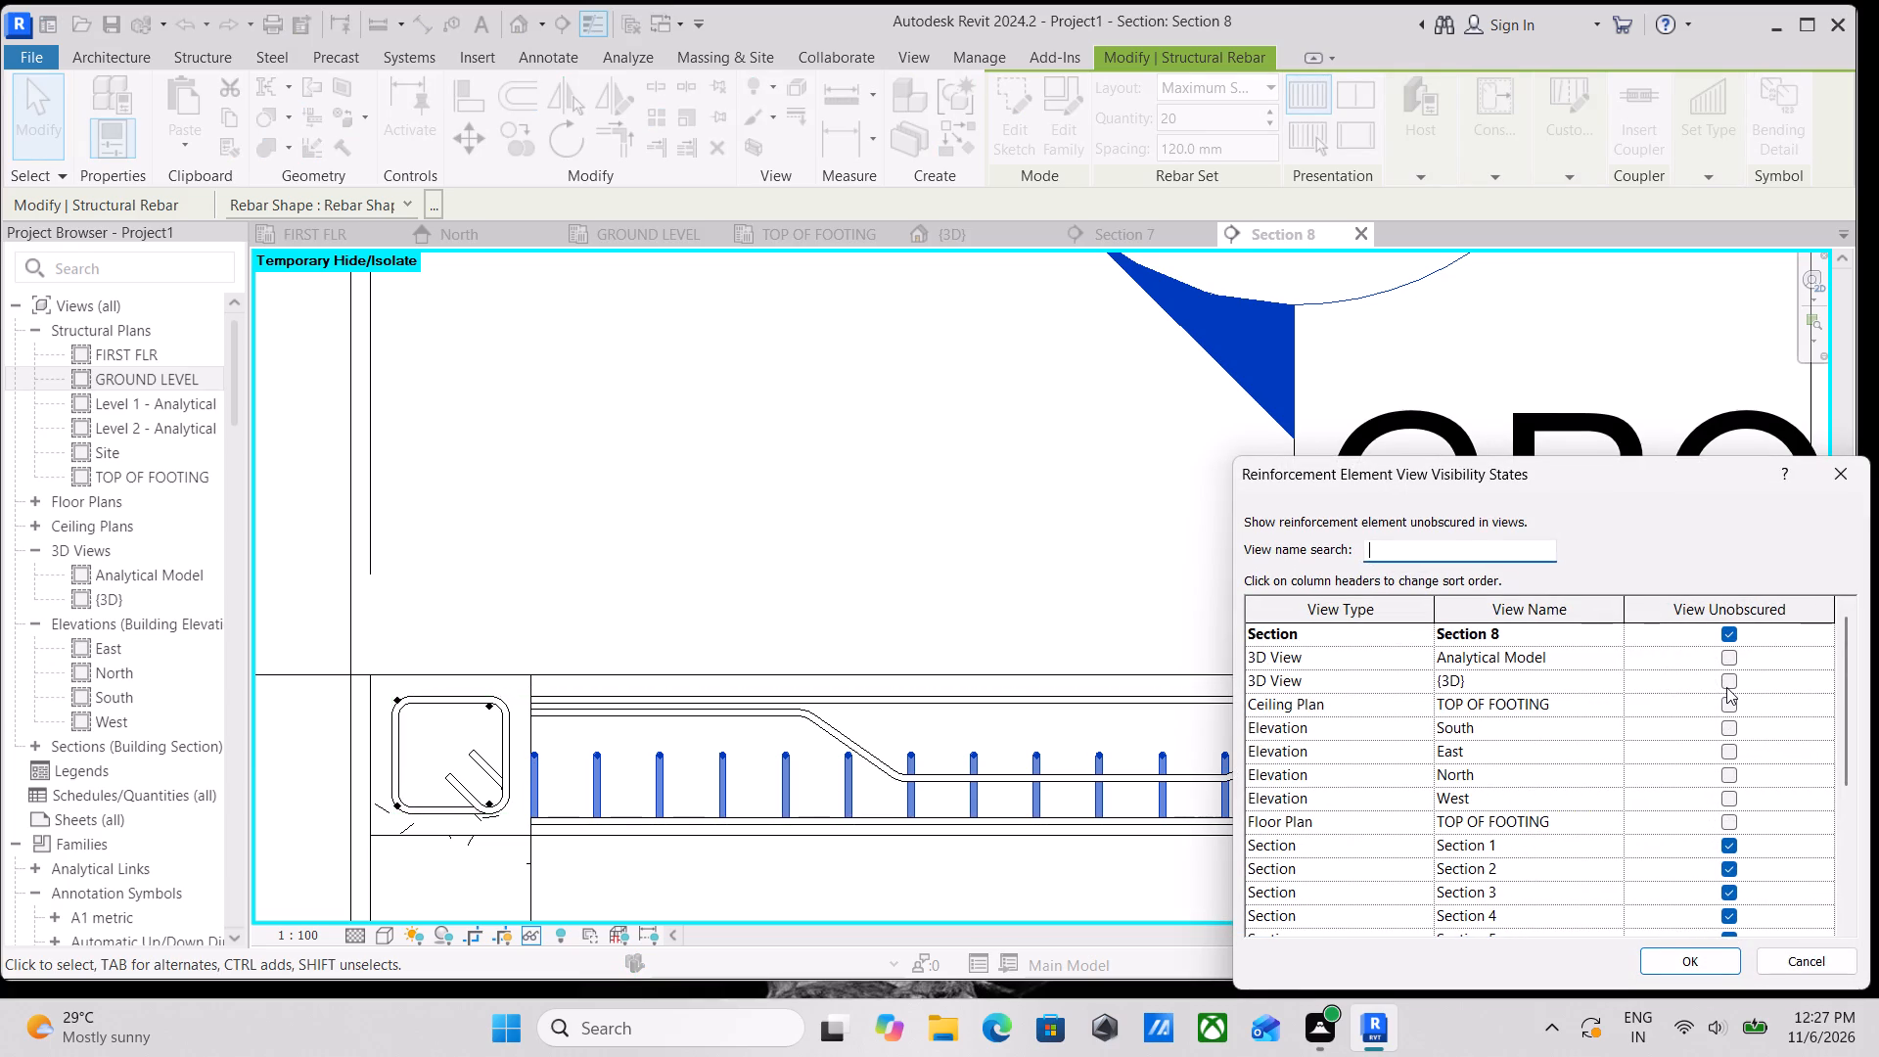
left_click(1726, 680)
left_click(1710, 954)
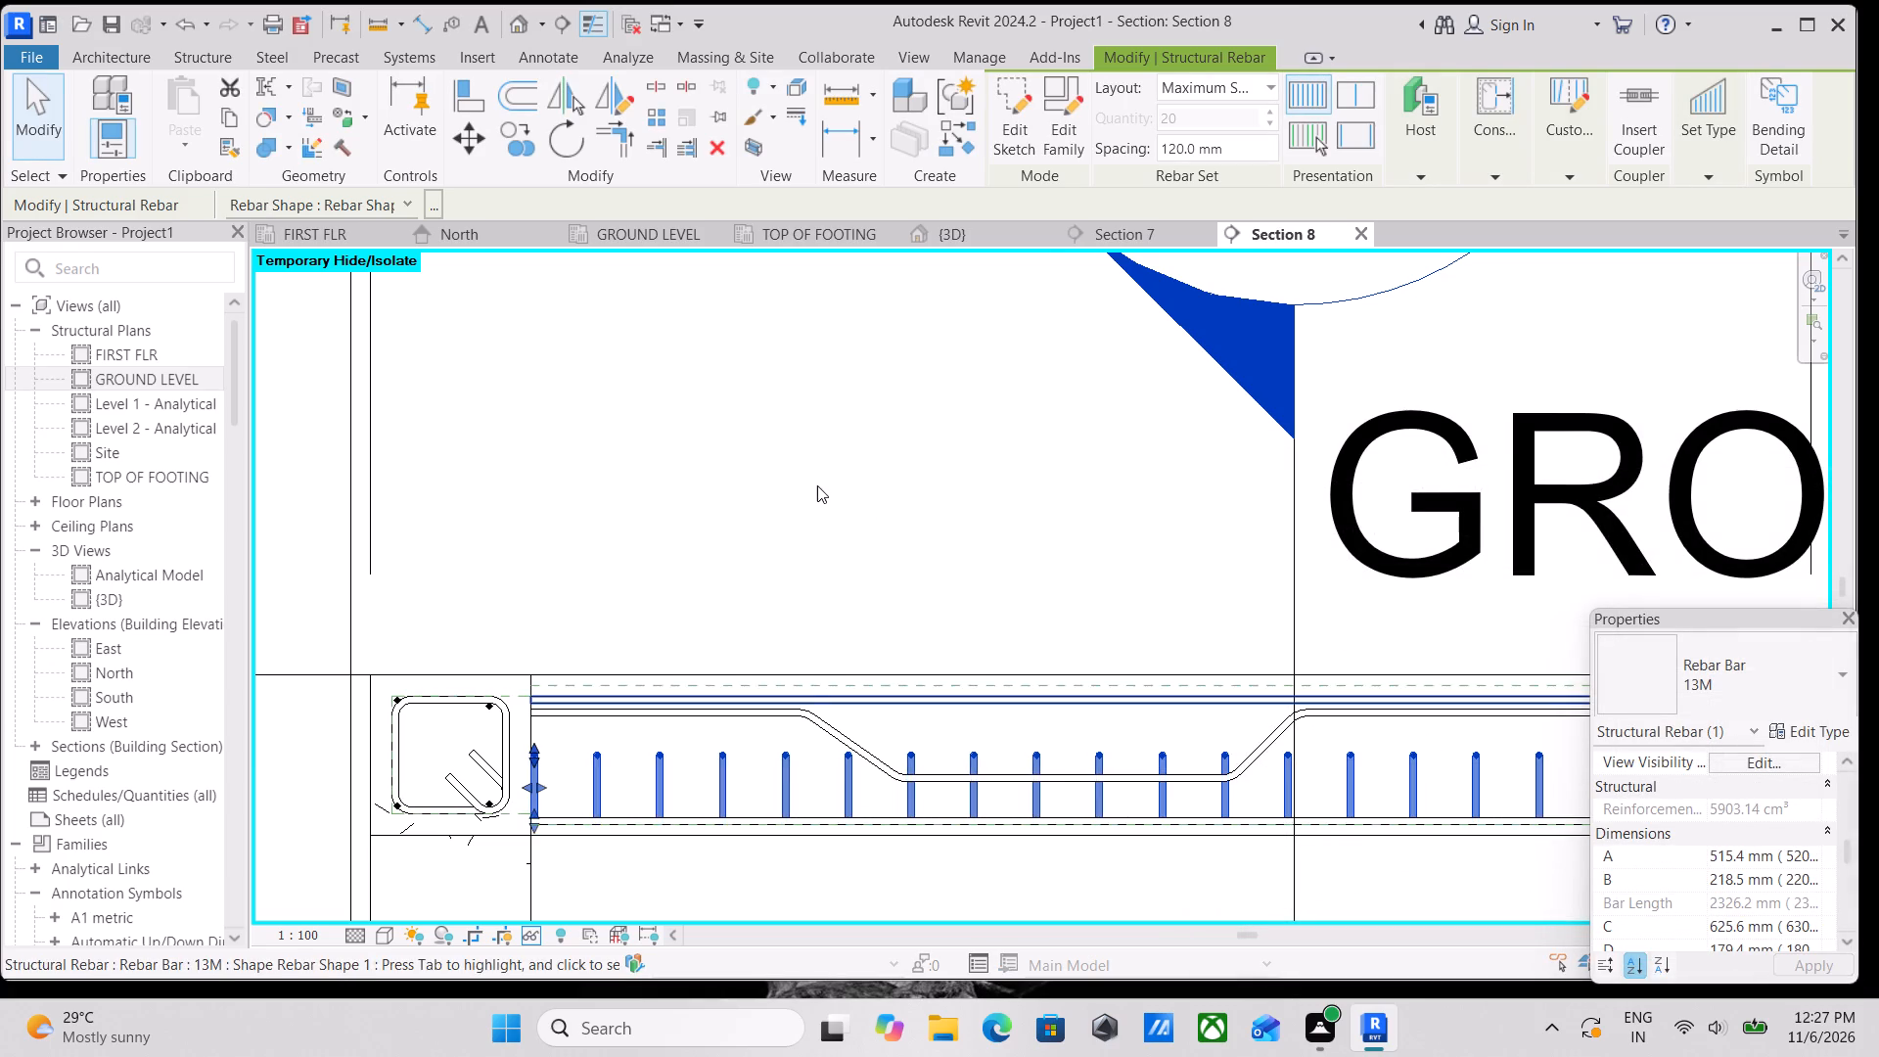
scroll(816, 486, "down", 2)
key("Escape")
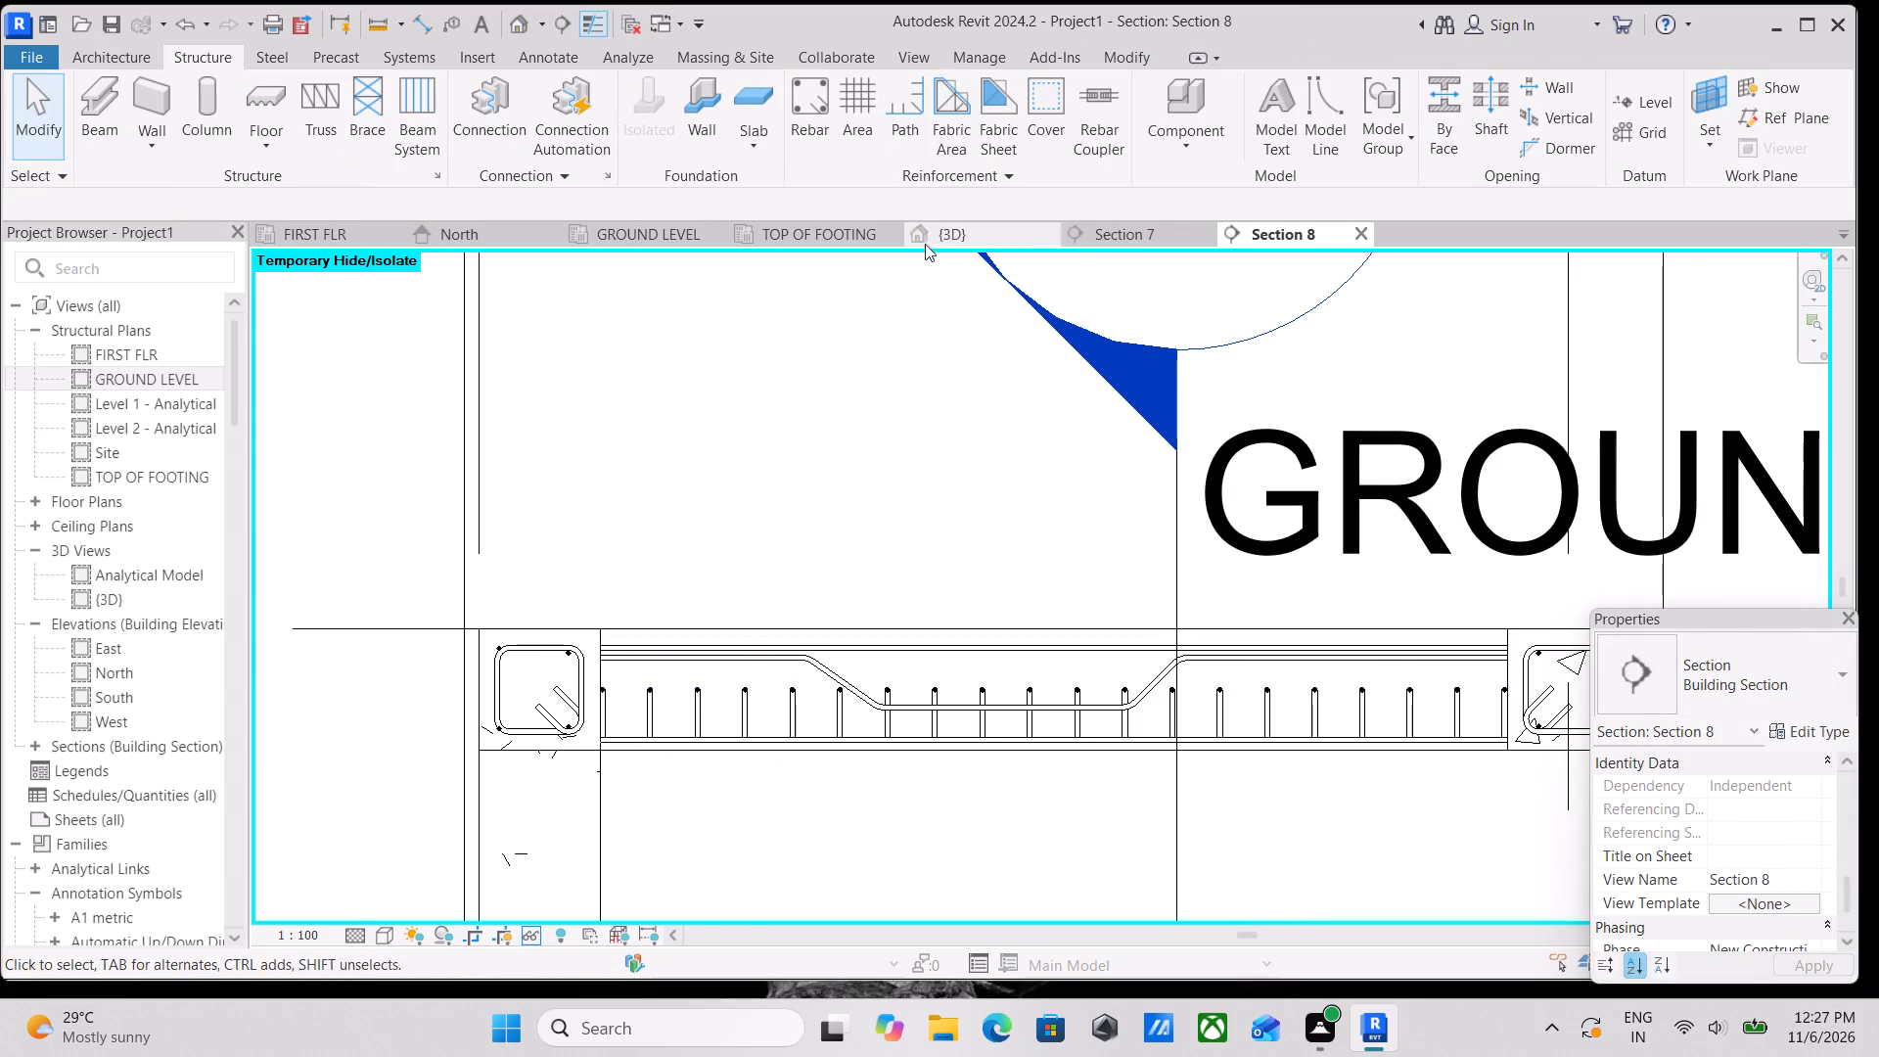
Examine the corner panel's cranked and straight bars in the {3D} view from the side and from above.
left_click(946, 231)
scroll(1094, 691, "down", 4)
middle_click_drag(1053, 661, 1137, 751, "shift")
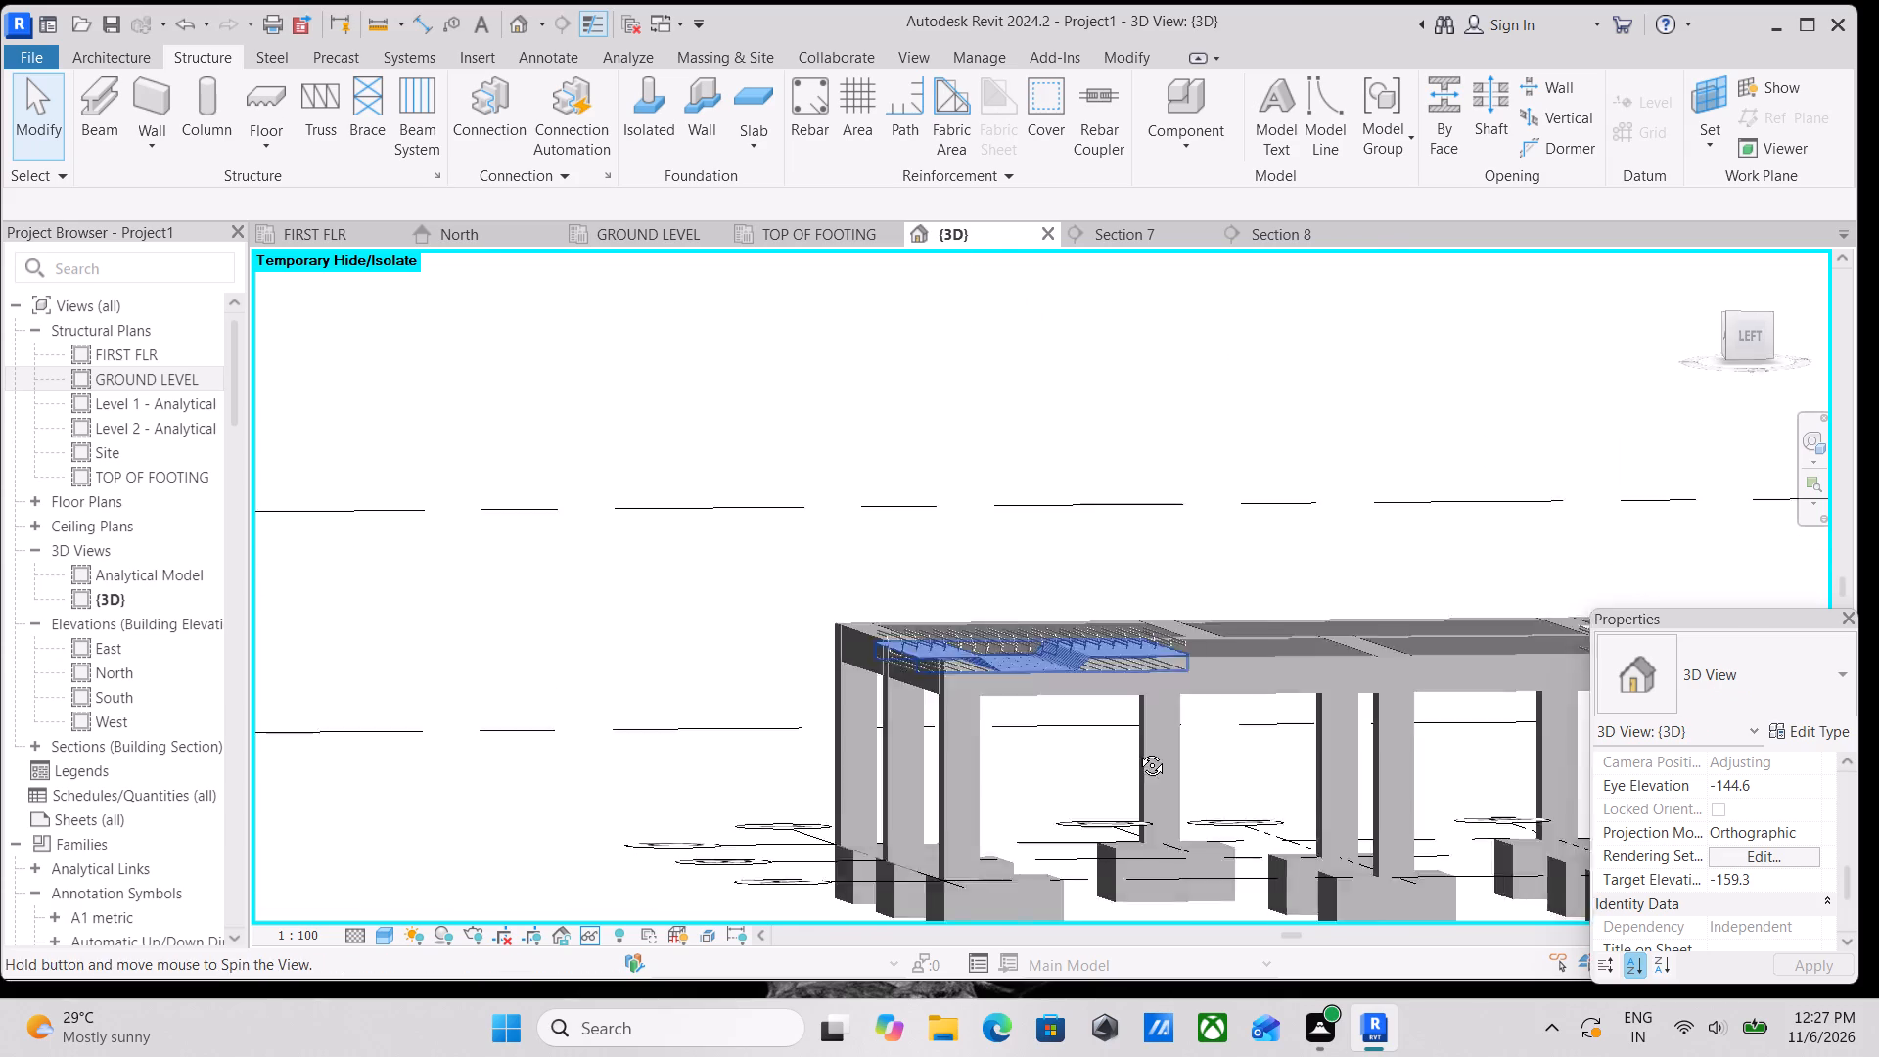
middle_click_drag(1137, 751, 1269, 891, "shift")
scroll(1088, 719, "up", 5)
middle_click_drag(1048, 669, 1014, 827)
middle_click_drag(1019, 783, 877, 767, "shift")
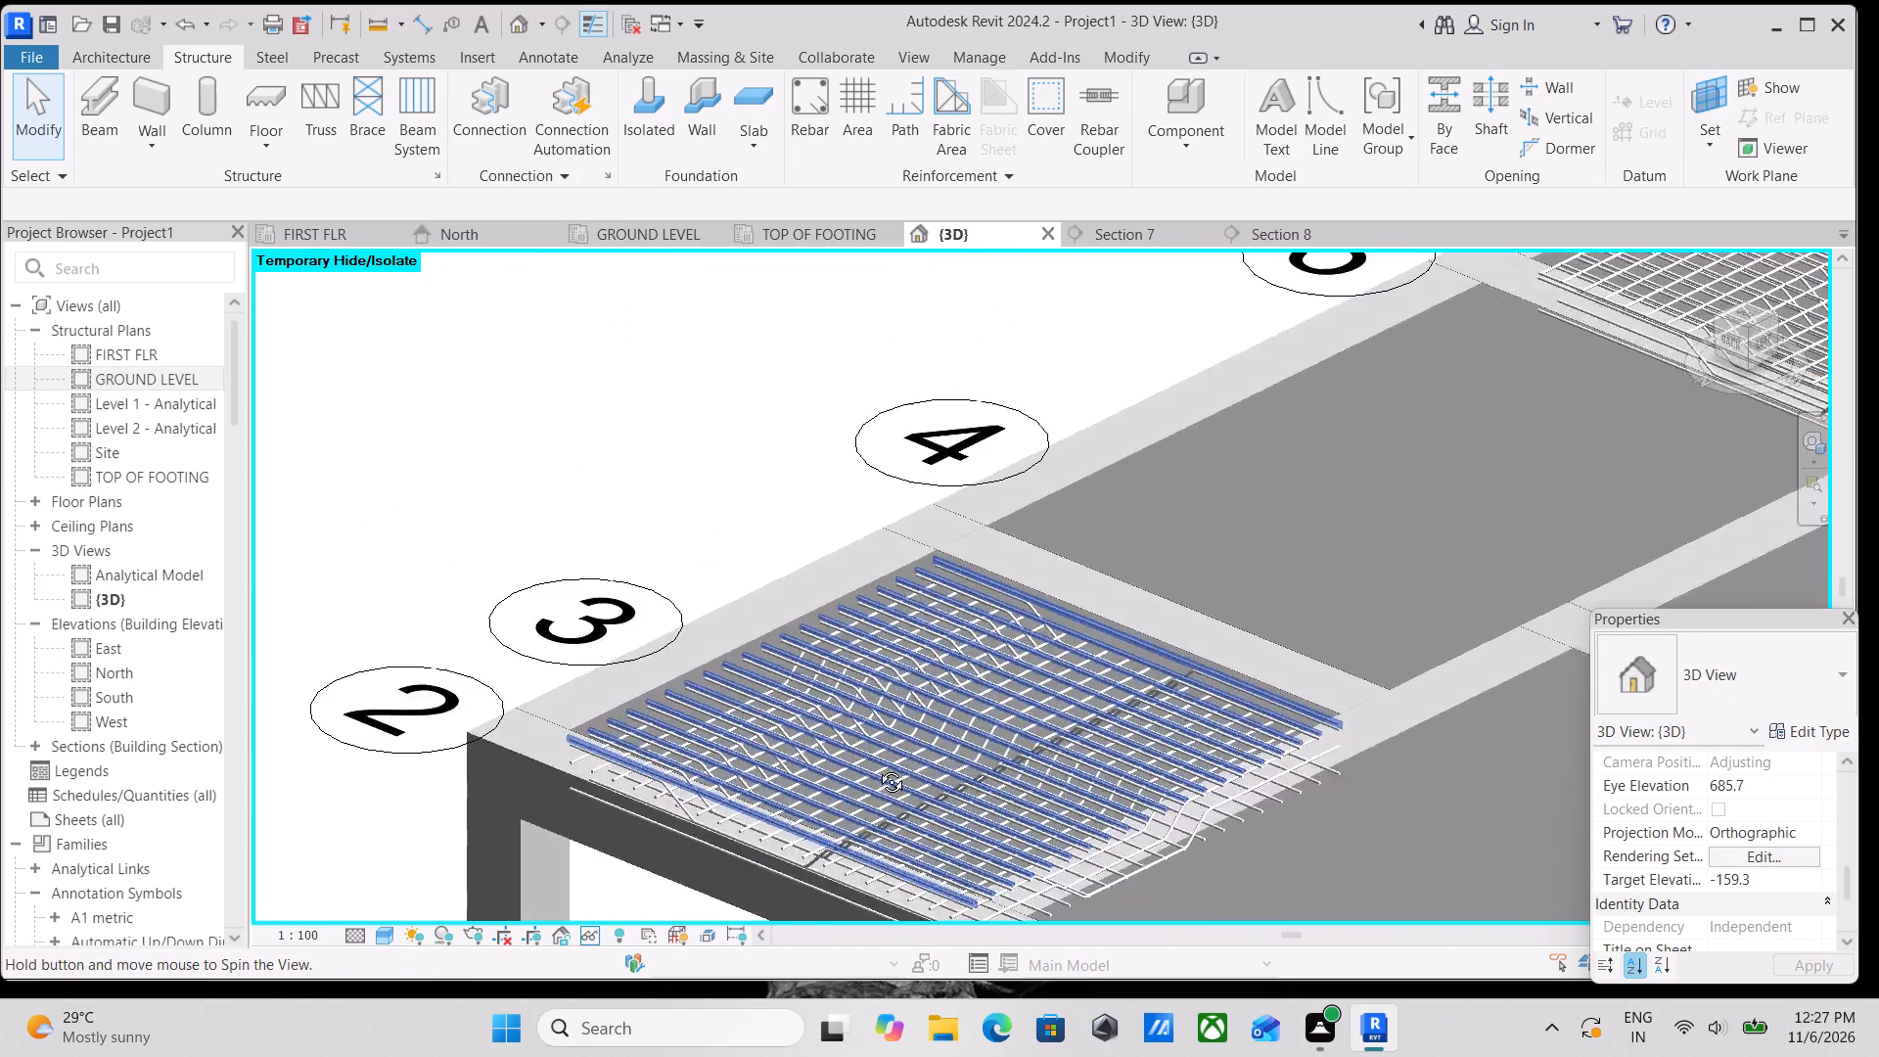
middle_click_drag(877, 767, 772, 742, "shift")
middle_click_drag(1009, 751, 1038, 567)
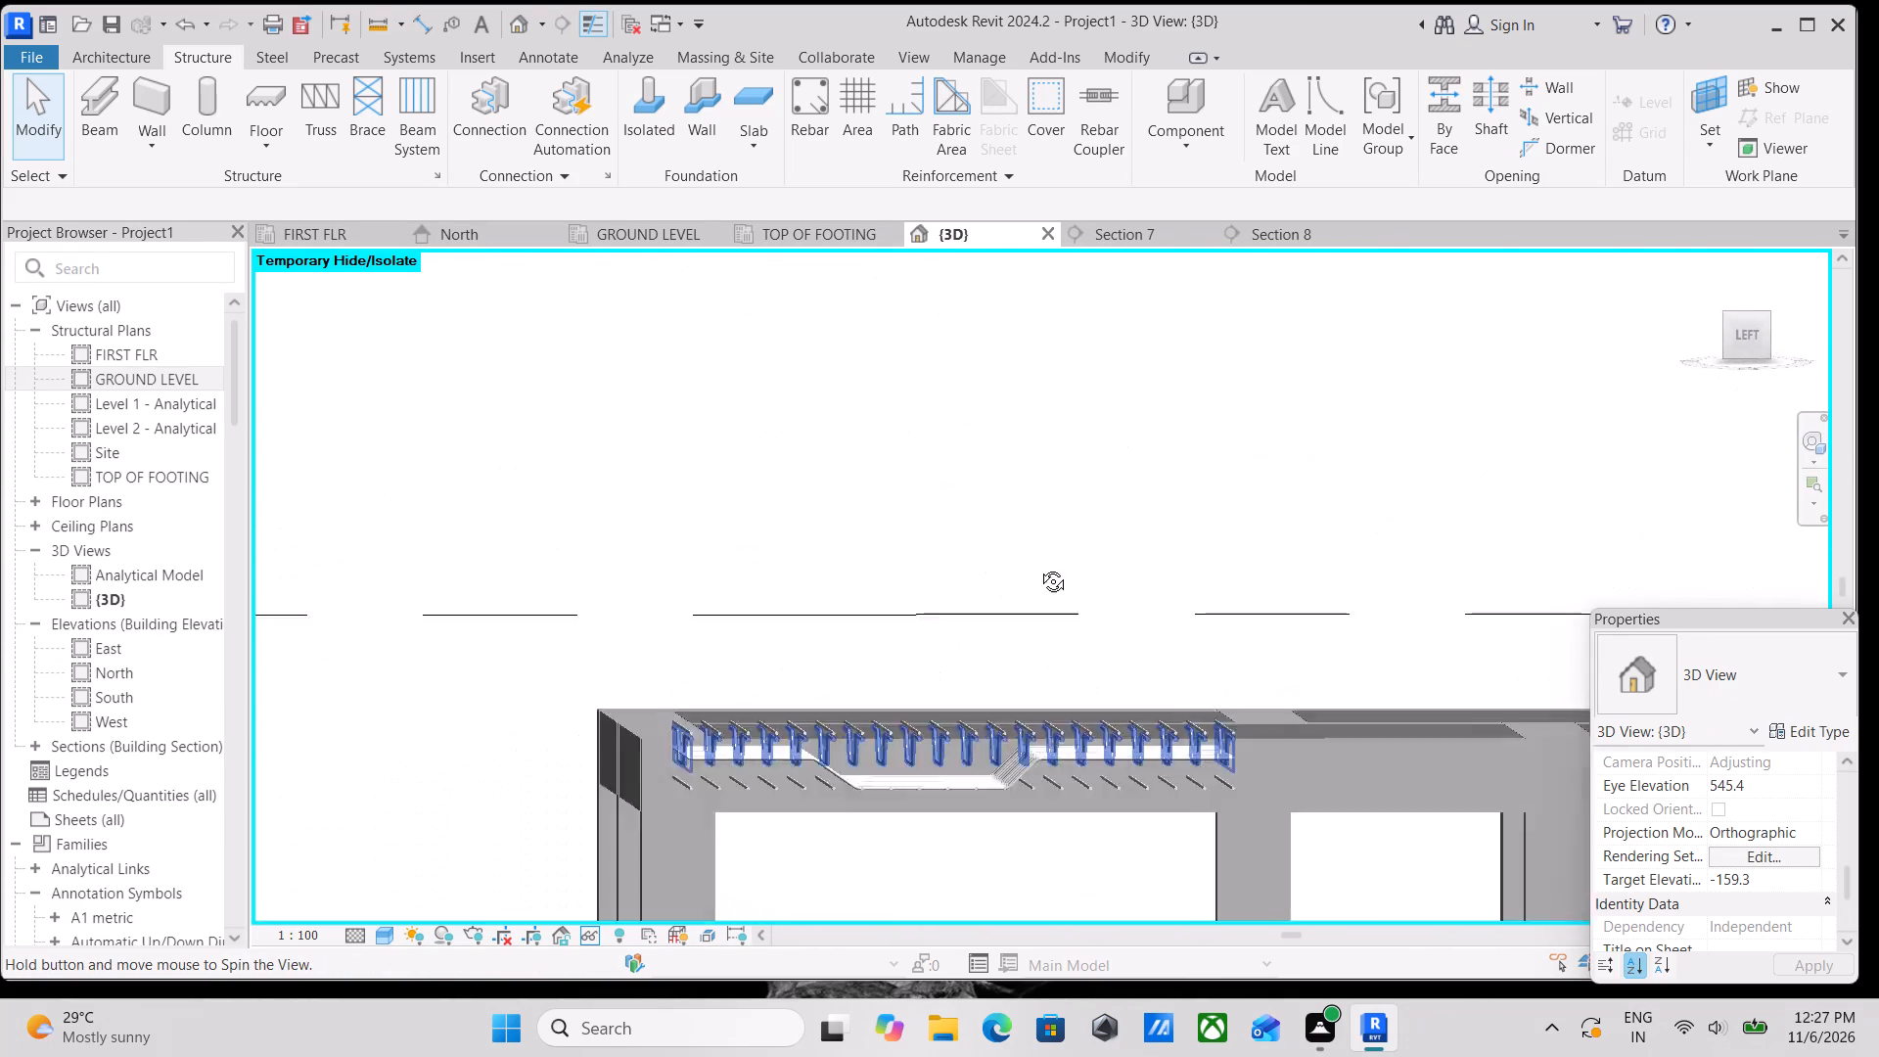
middle_click_drag(1038, 567, 1021, 582)
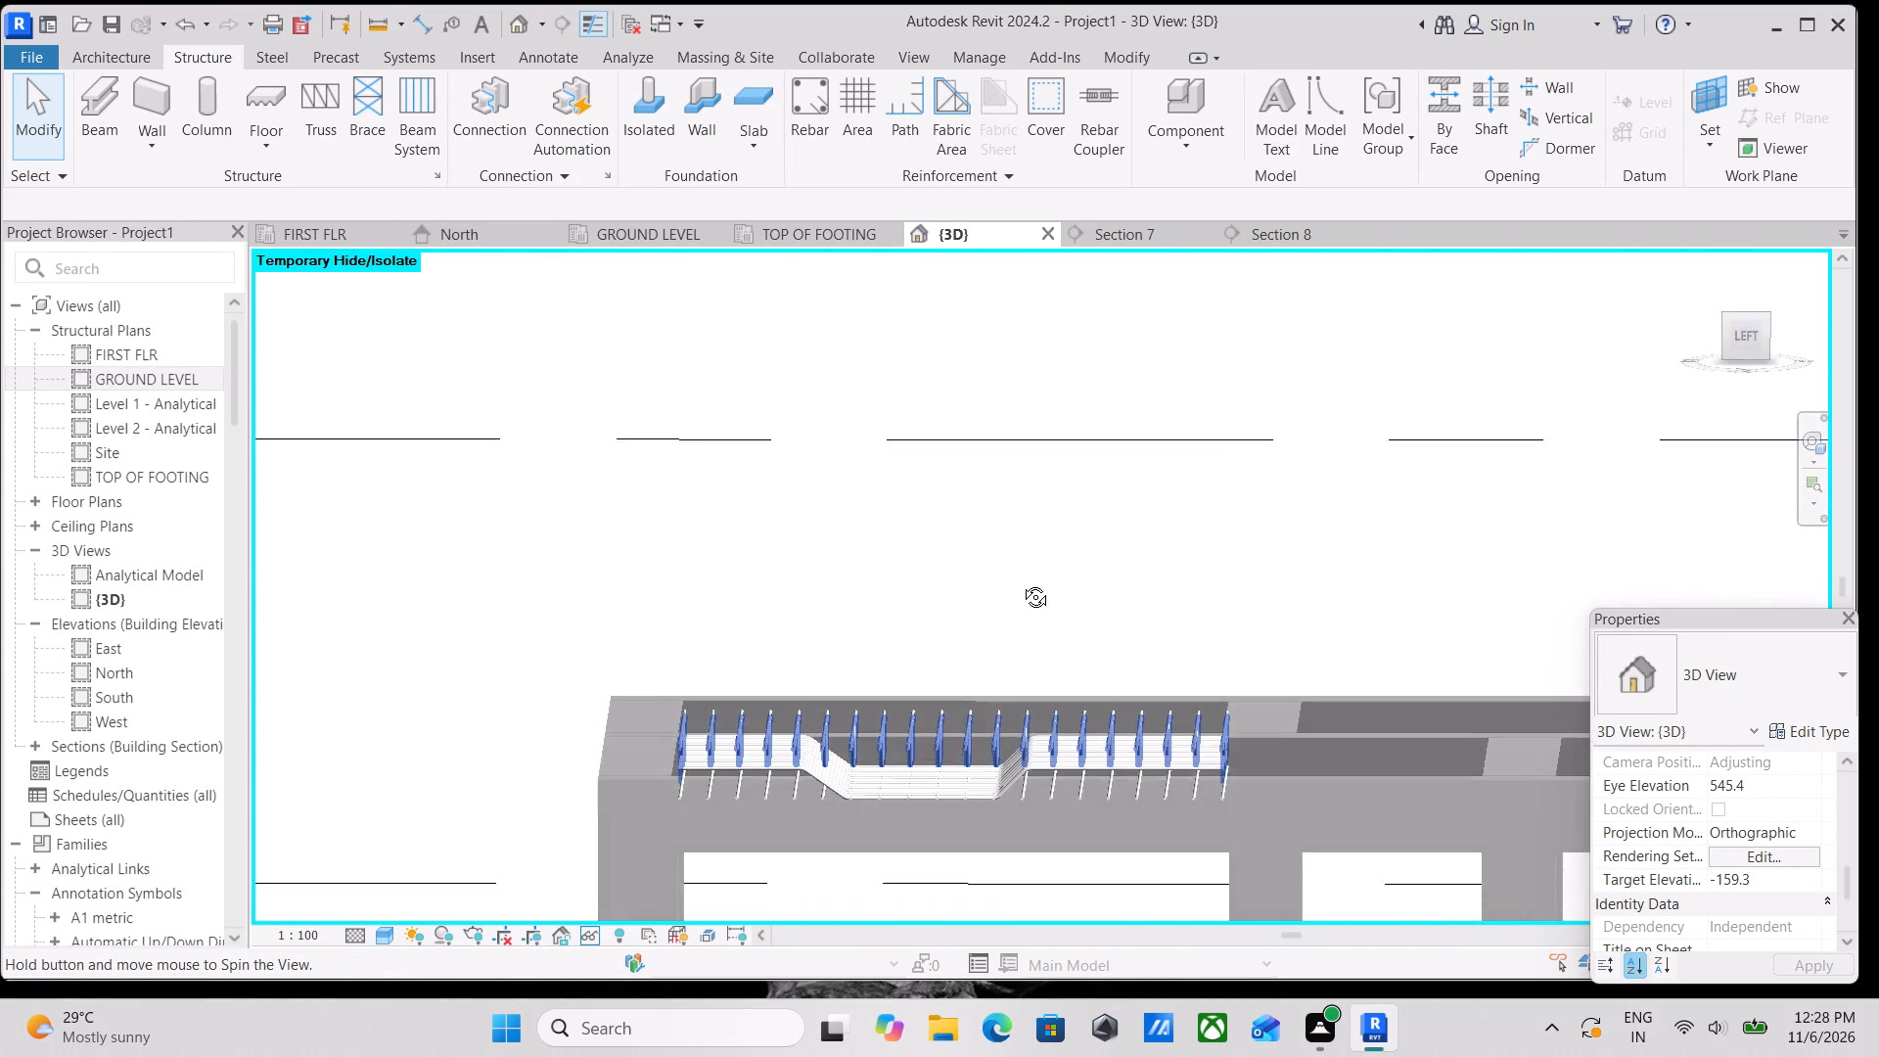
middle_click_drag(1021, 582, 1032, 549)
middle_click_drag(1067, 728, 1011, 857, "shift")
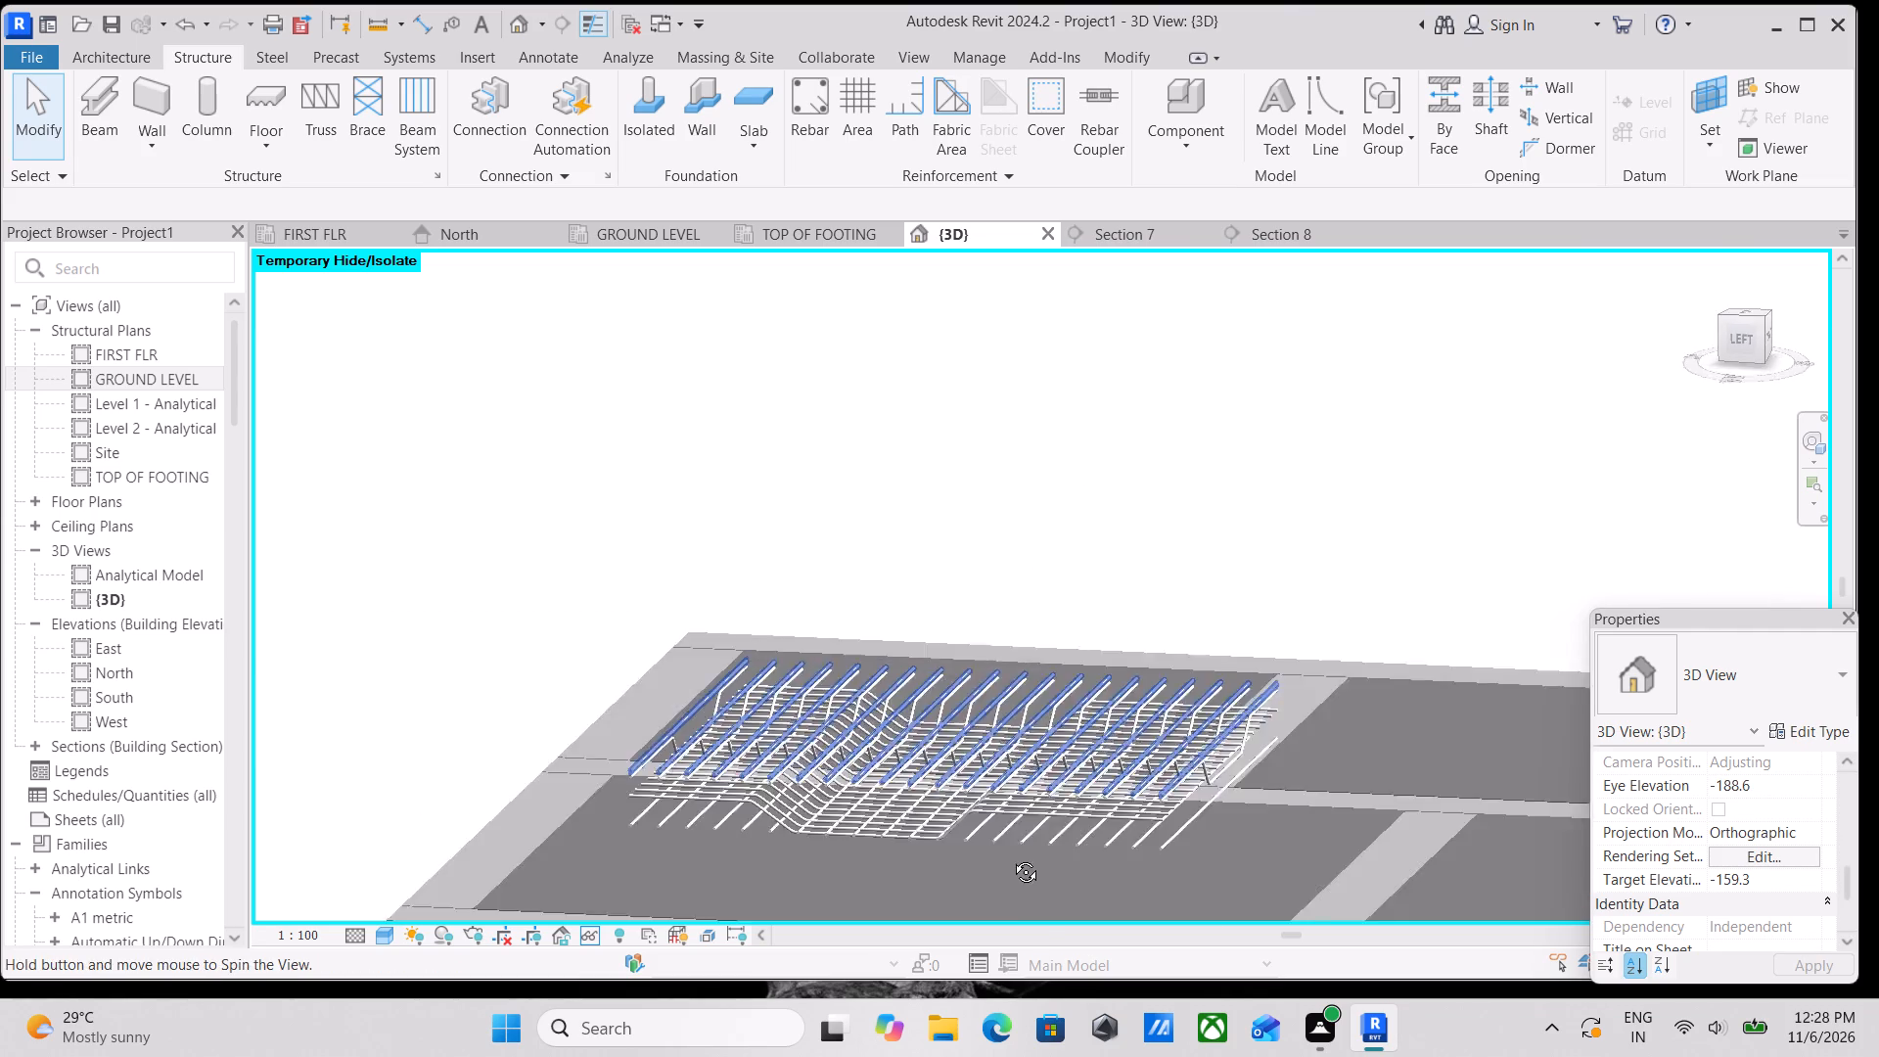
middle_click_drag(1011, 857, 993, 1050, "shift")
scroll(1037, 1034, "up", 1, "shift")
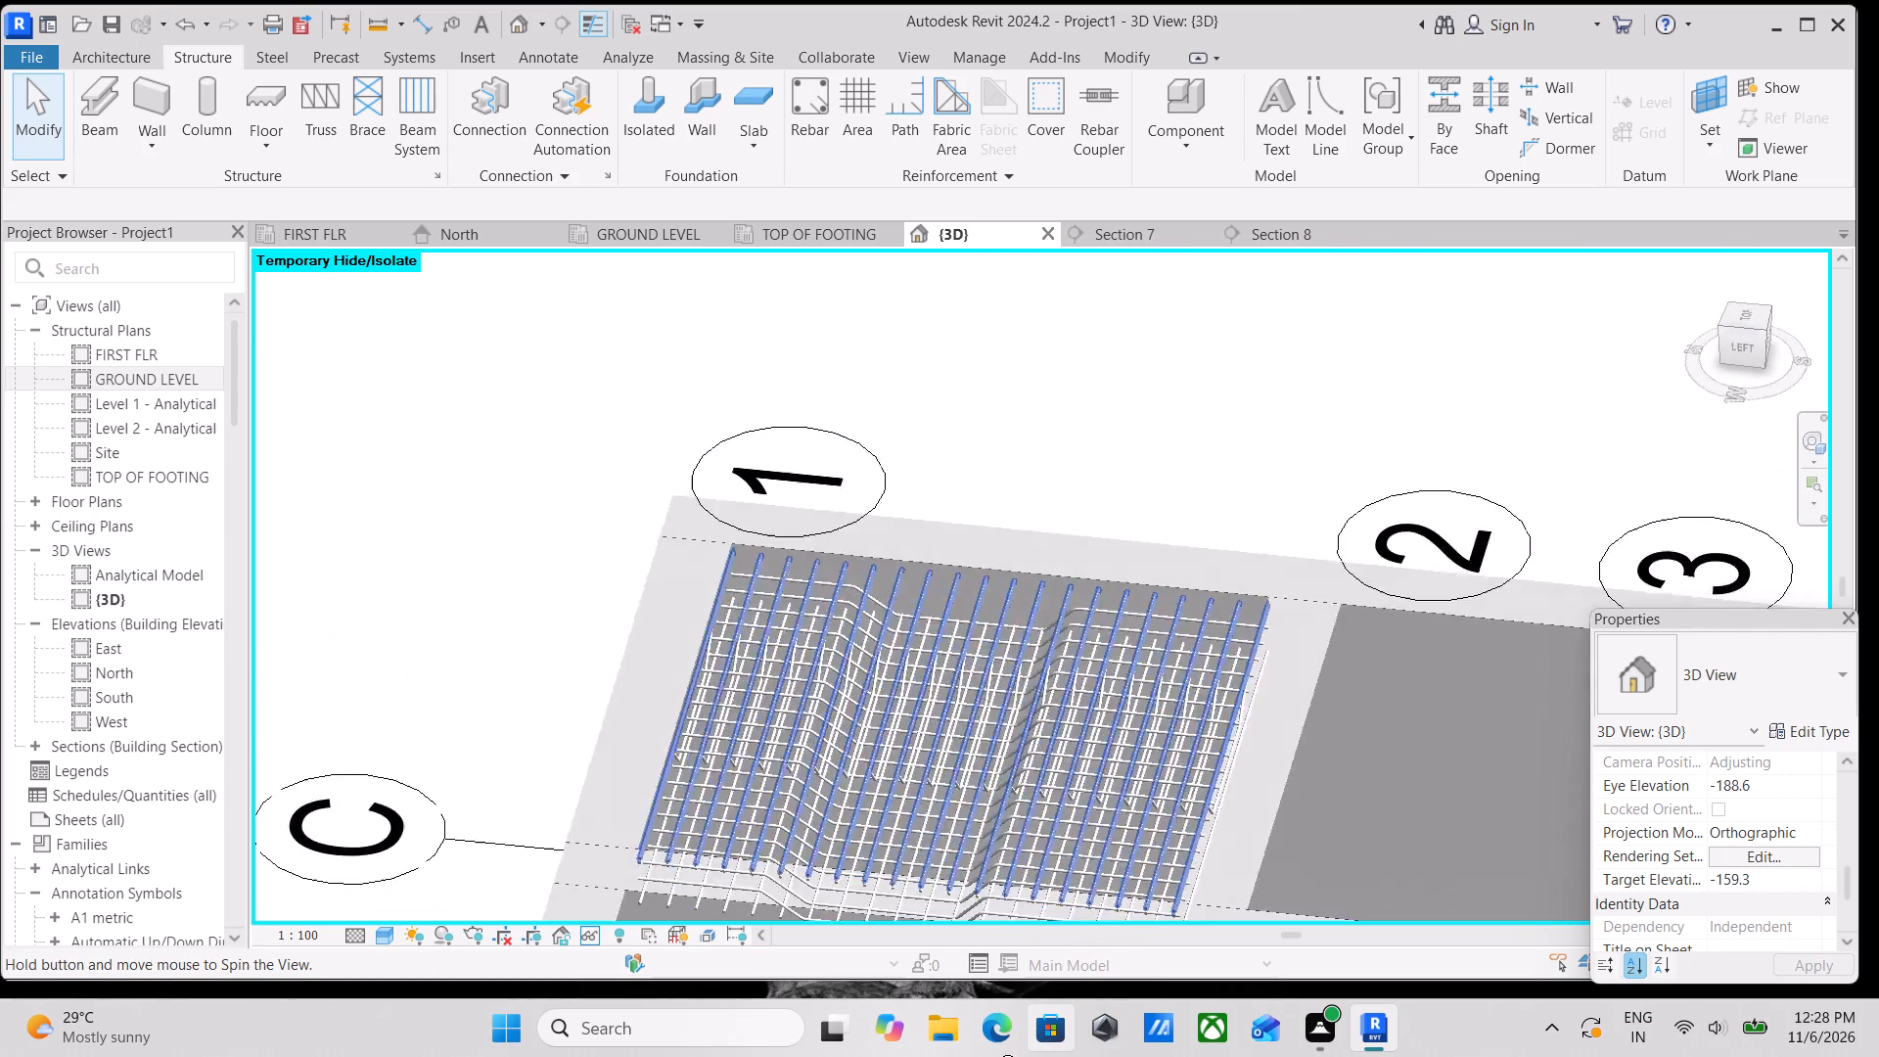
middle_click_drag(993, 1050, 1068, 745, "shift")
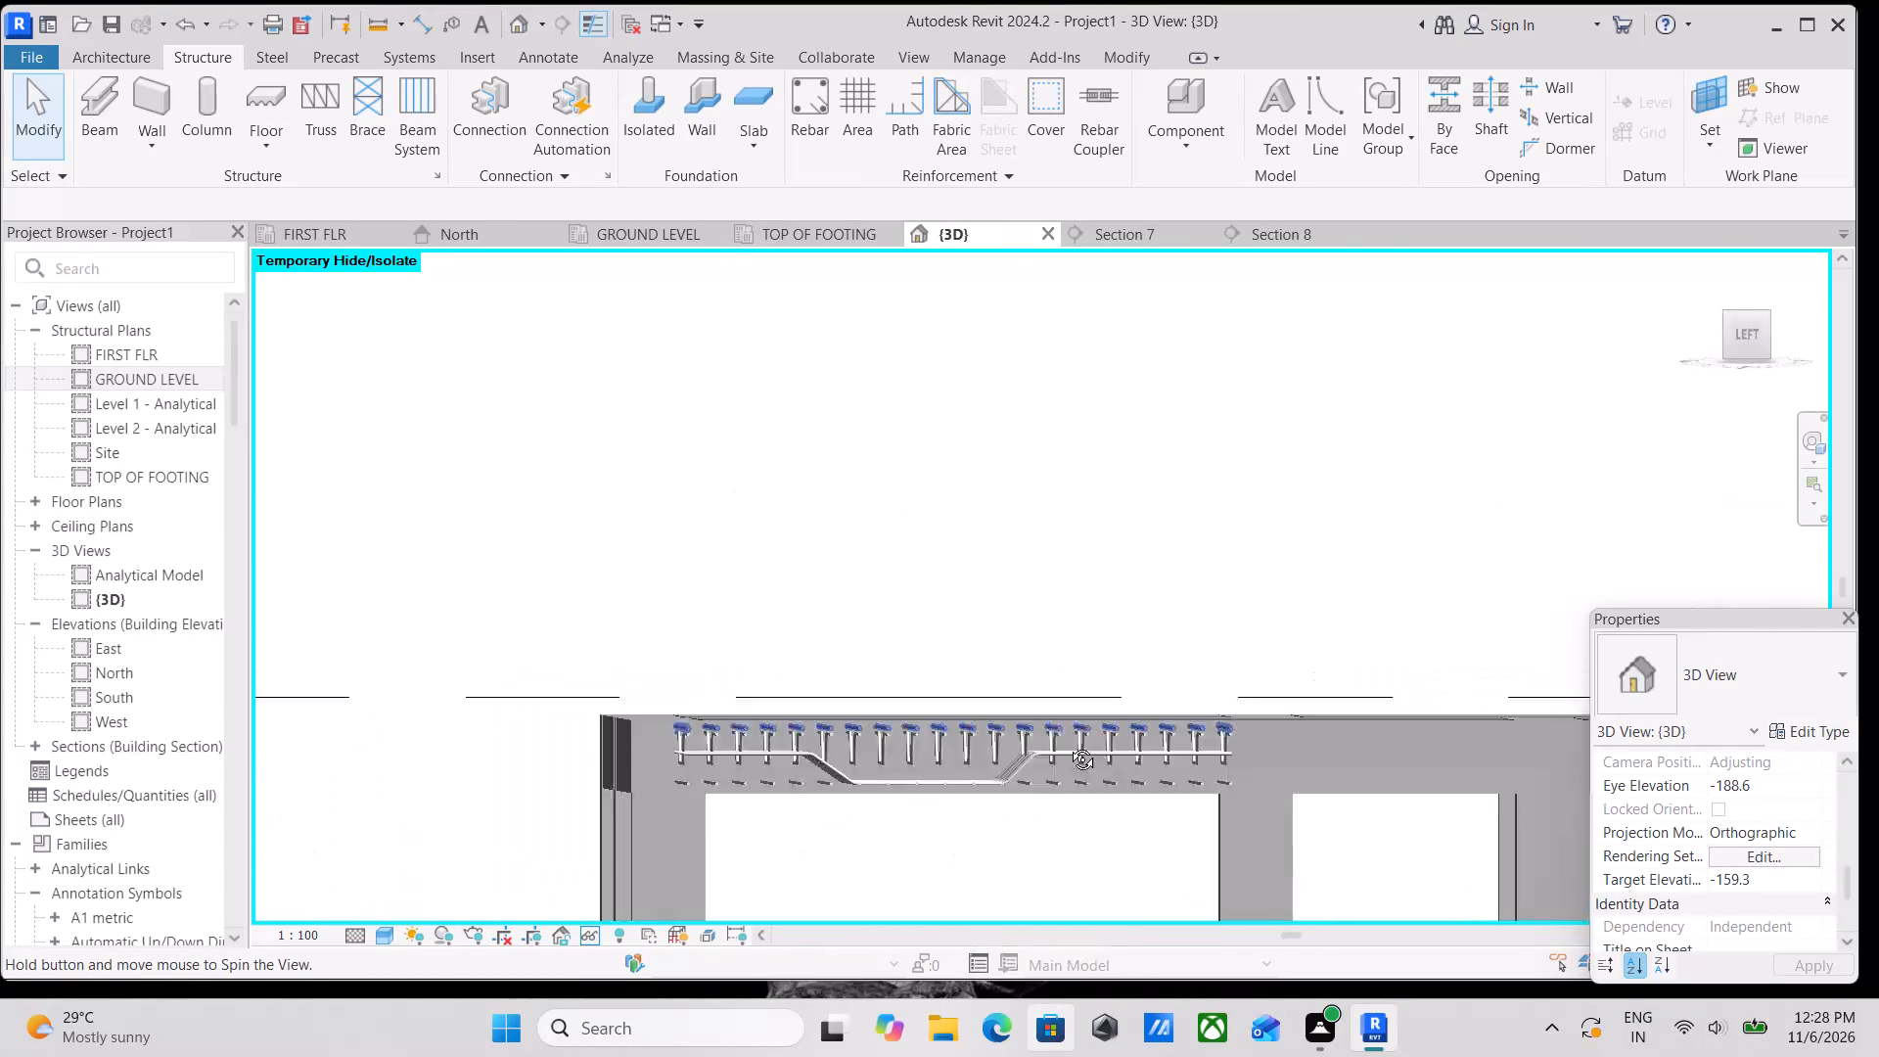
middle_click_drag(1068, 745, 1070, 777, "shift")
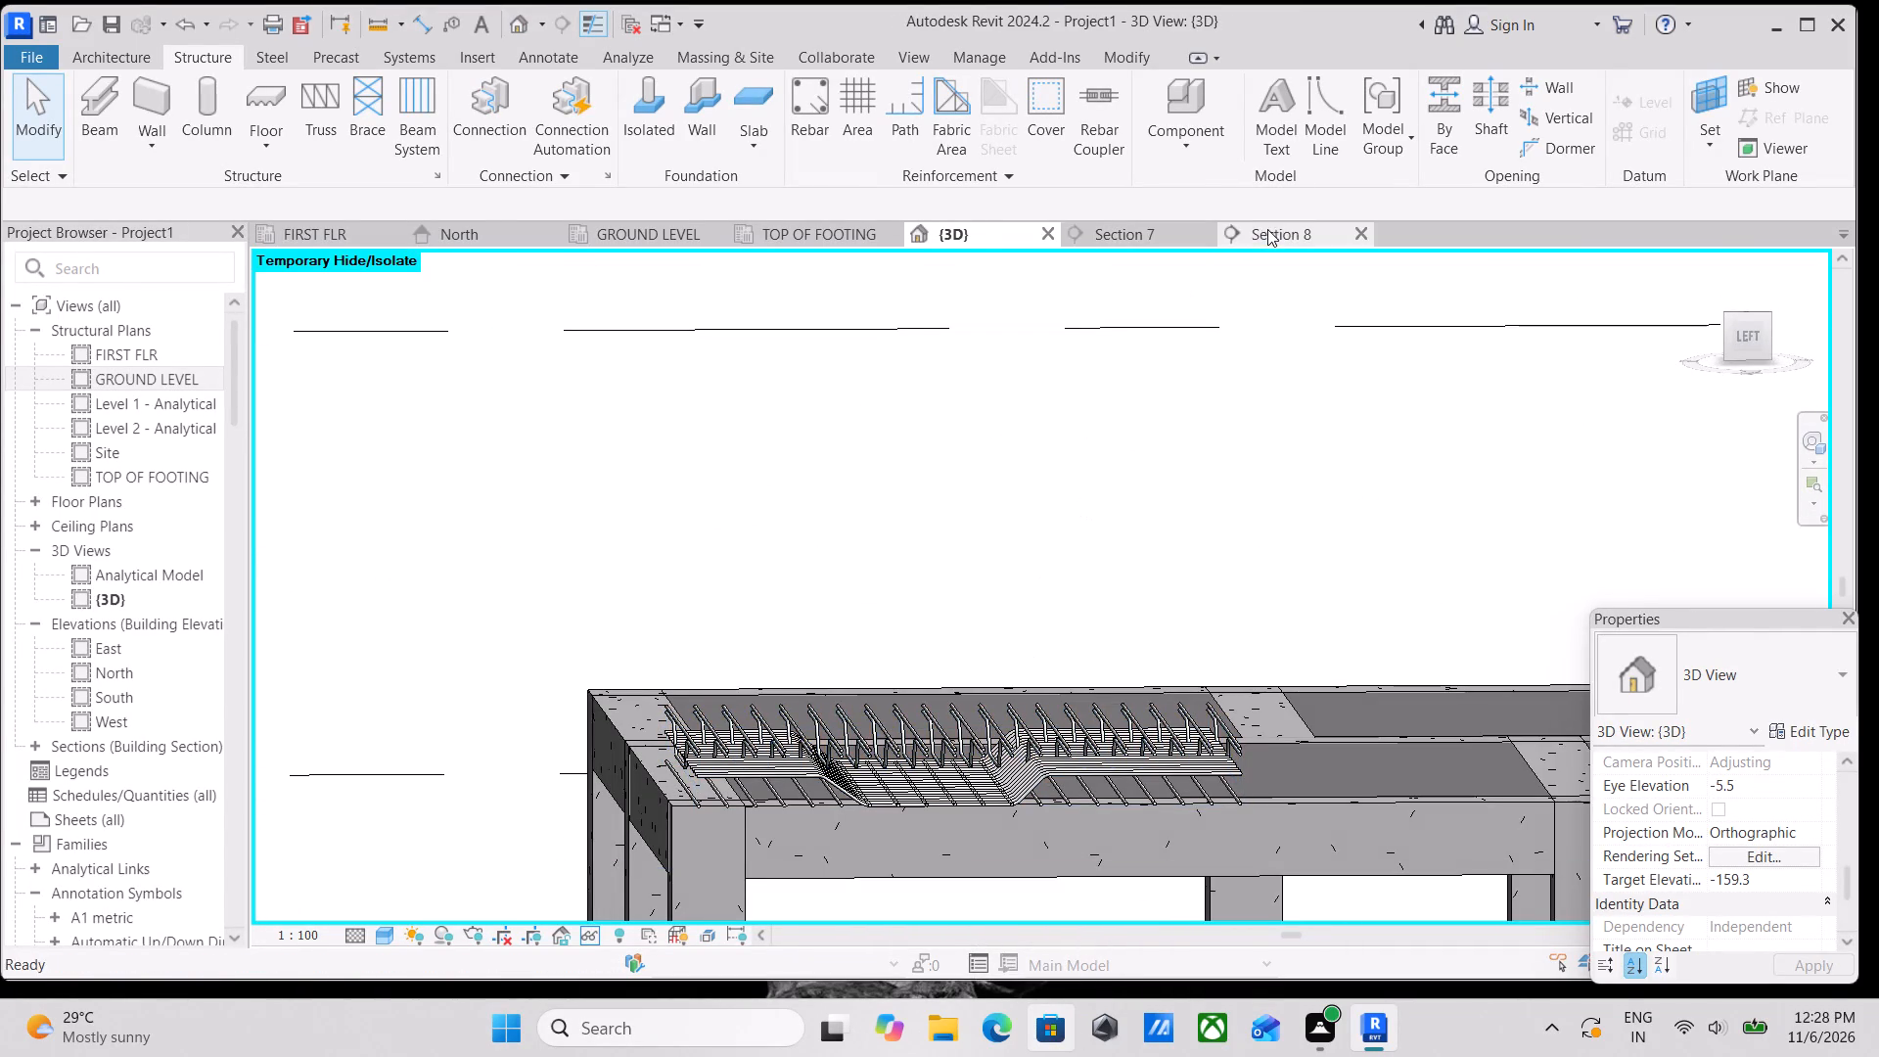
In Section 8, nudge the cranked bar set running along the section three increments down within the slab.
left_click(1267, 229)
left_click(997, 709)
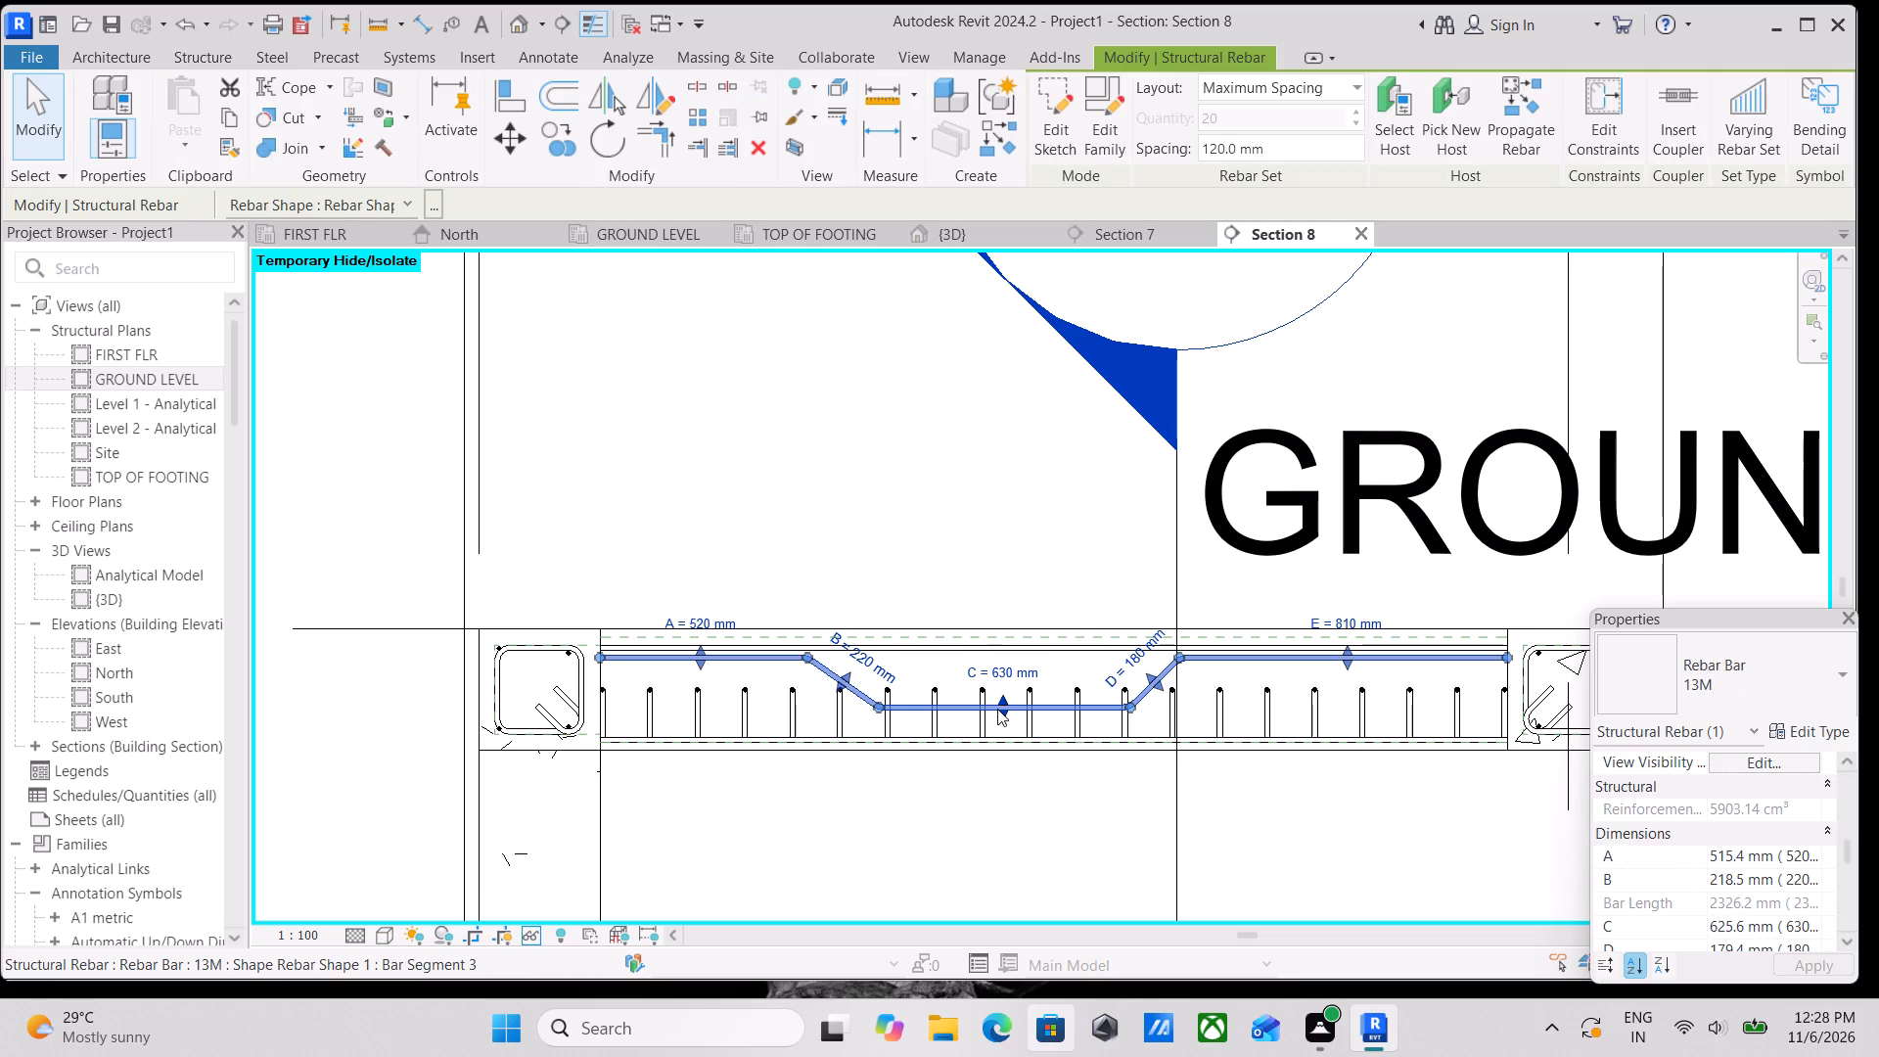
key("Down")
key("Down")
key("Down")
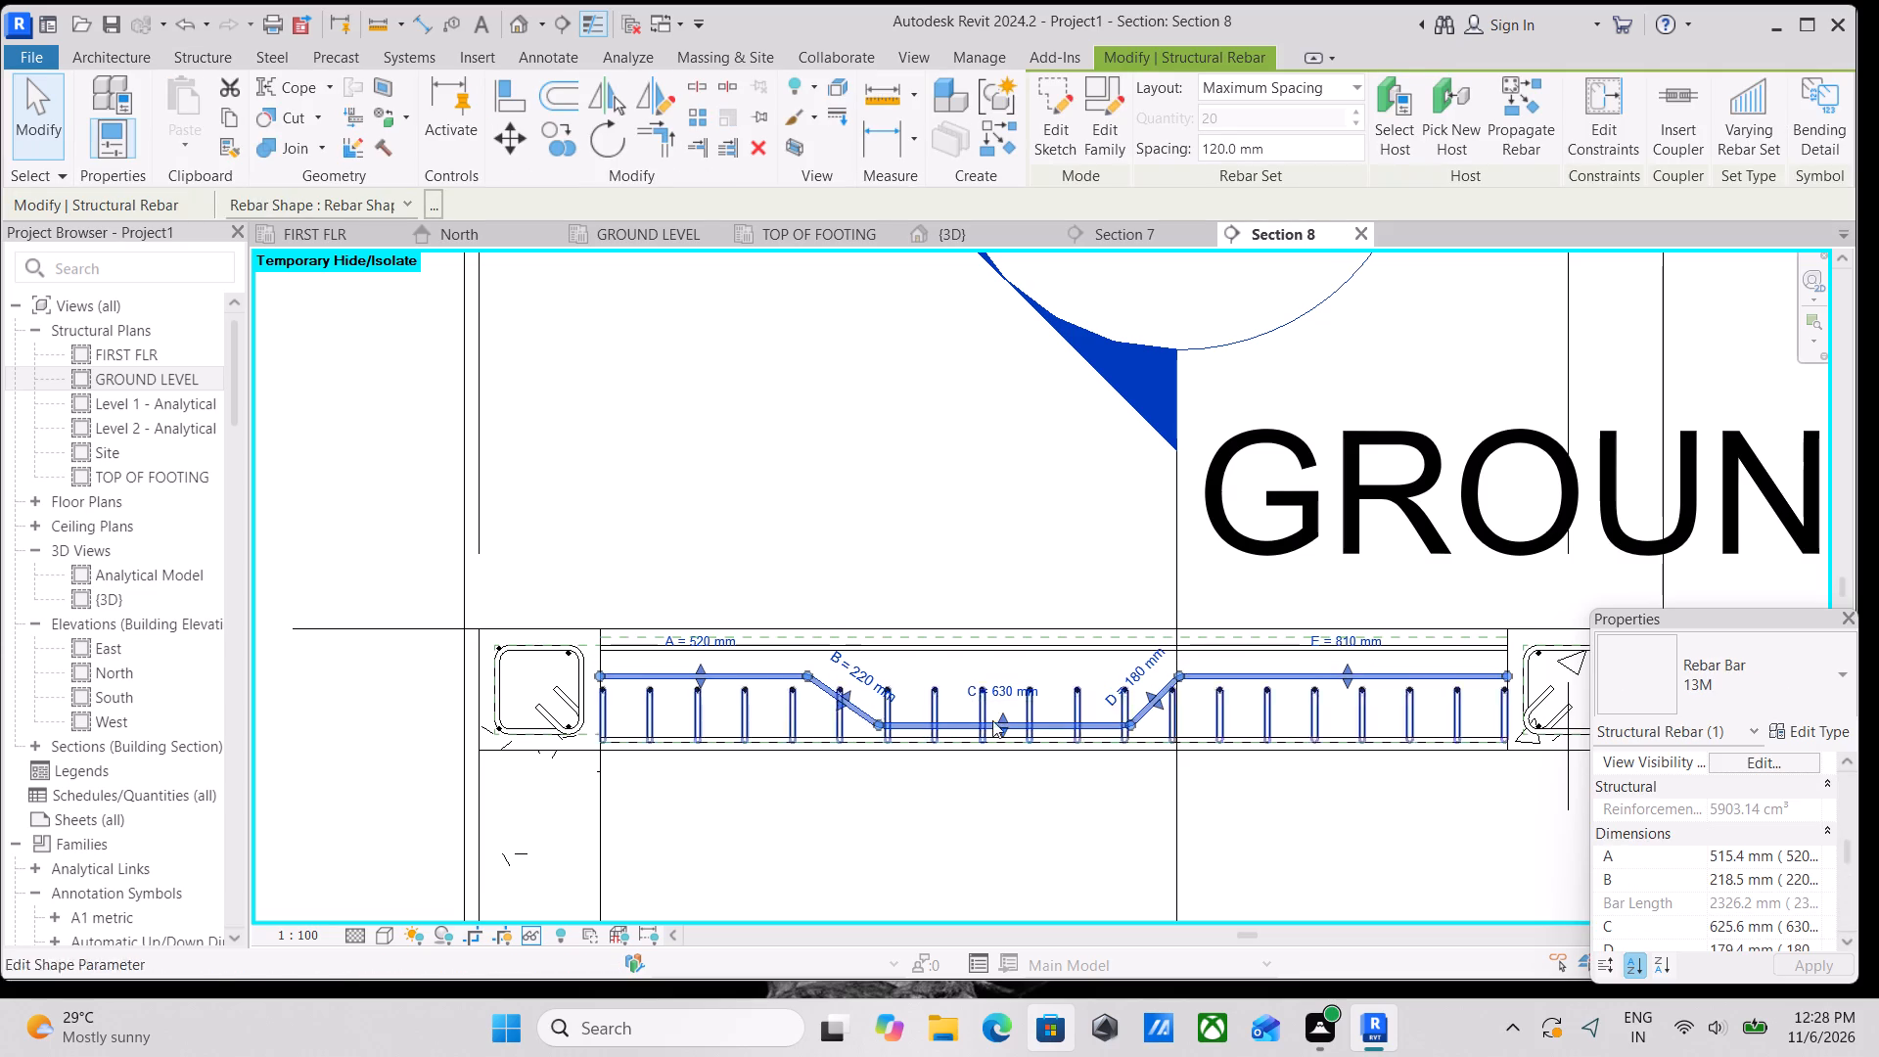
Nudge the crosswise cranked bar set ten increments up so its upper ends sit just above the lengthwise cranked bar.
scroll(992, 722, "up", 6)
left_click(968, 660)
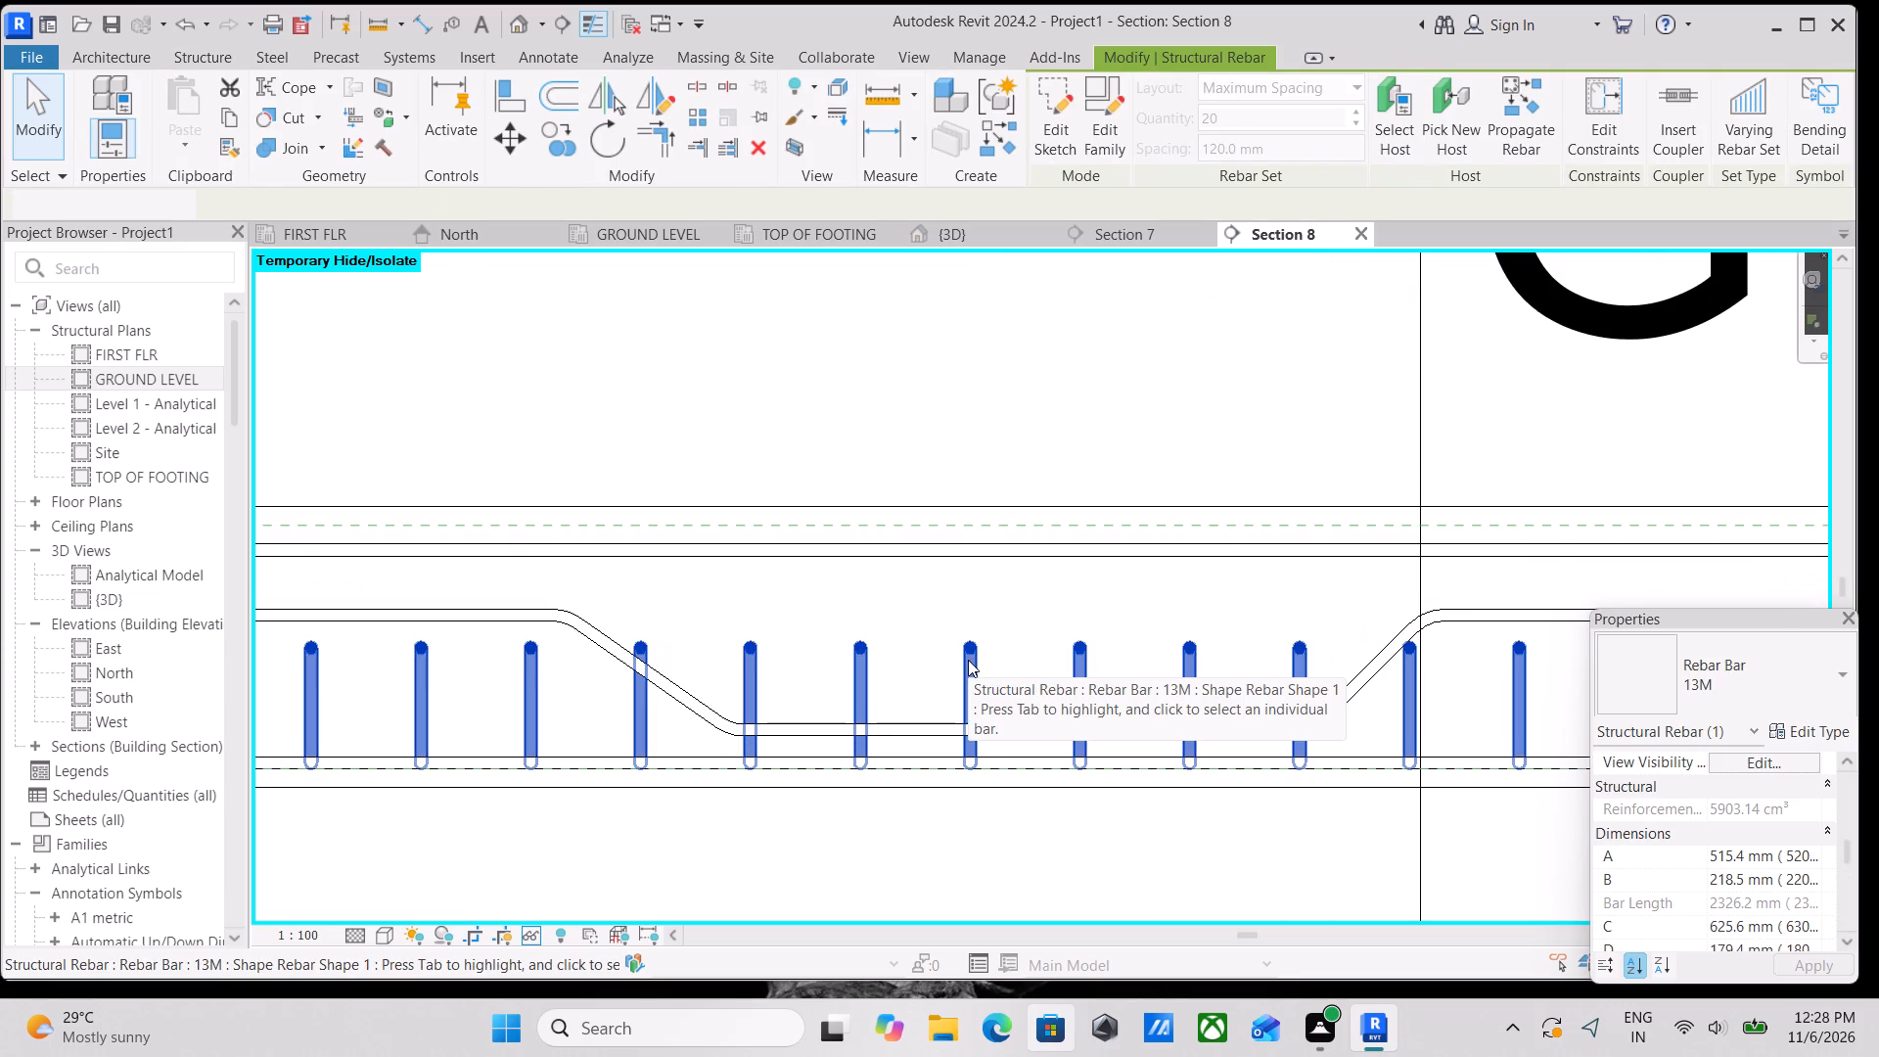
key("Up")
key("Up")
key("Up")
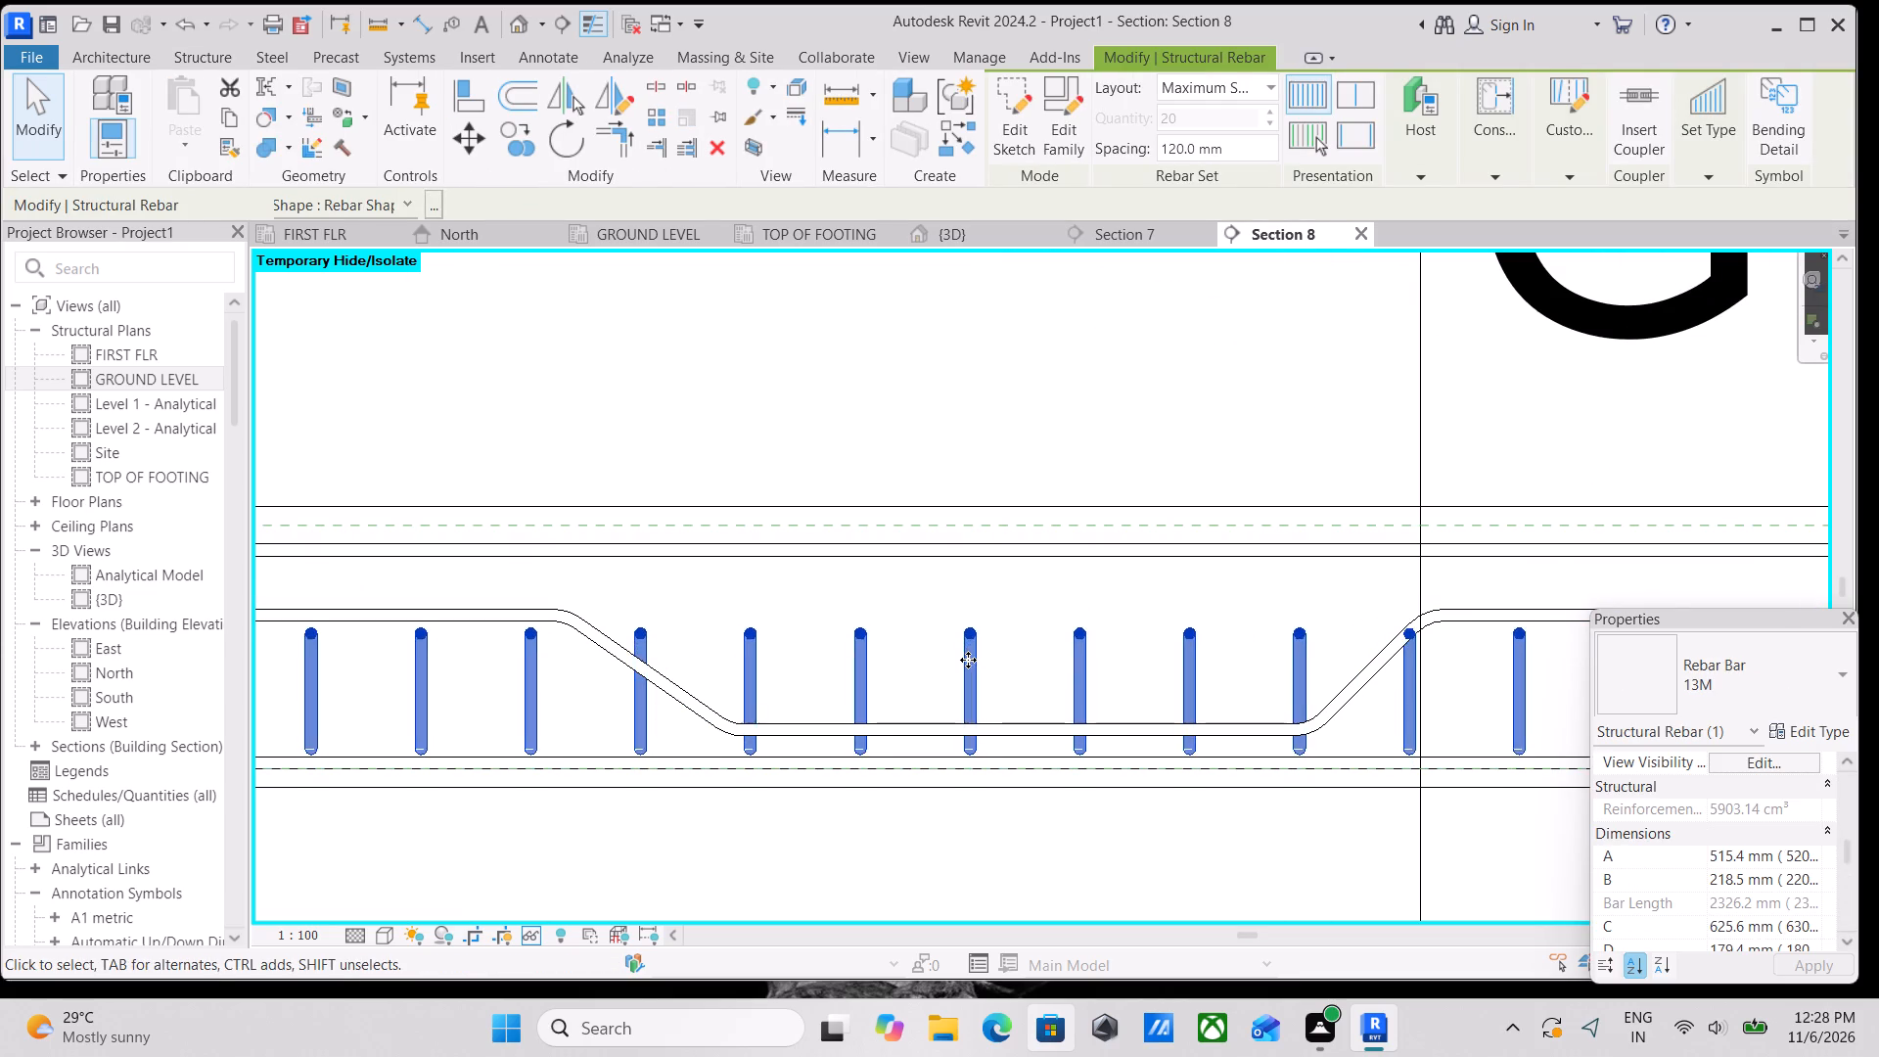
key("Up")
key("Up")
key("Up")
key("Up")
key("Up")
key("Up")
key("Up")
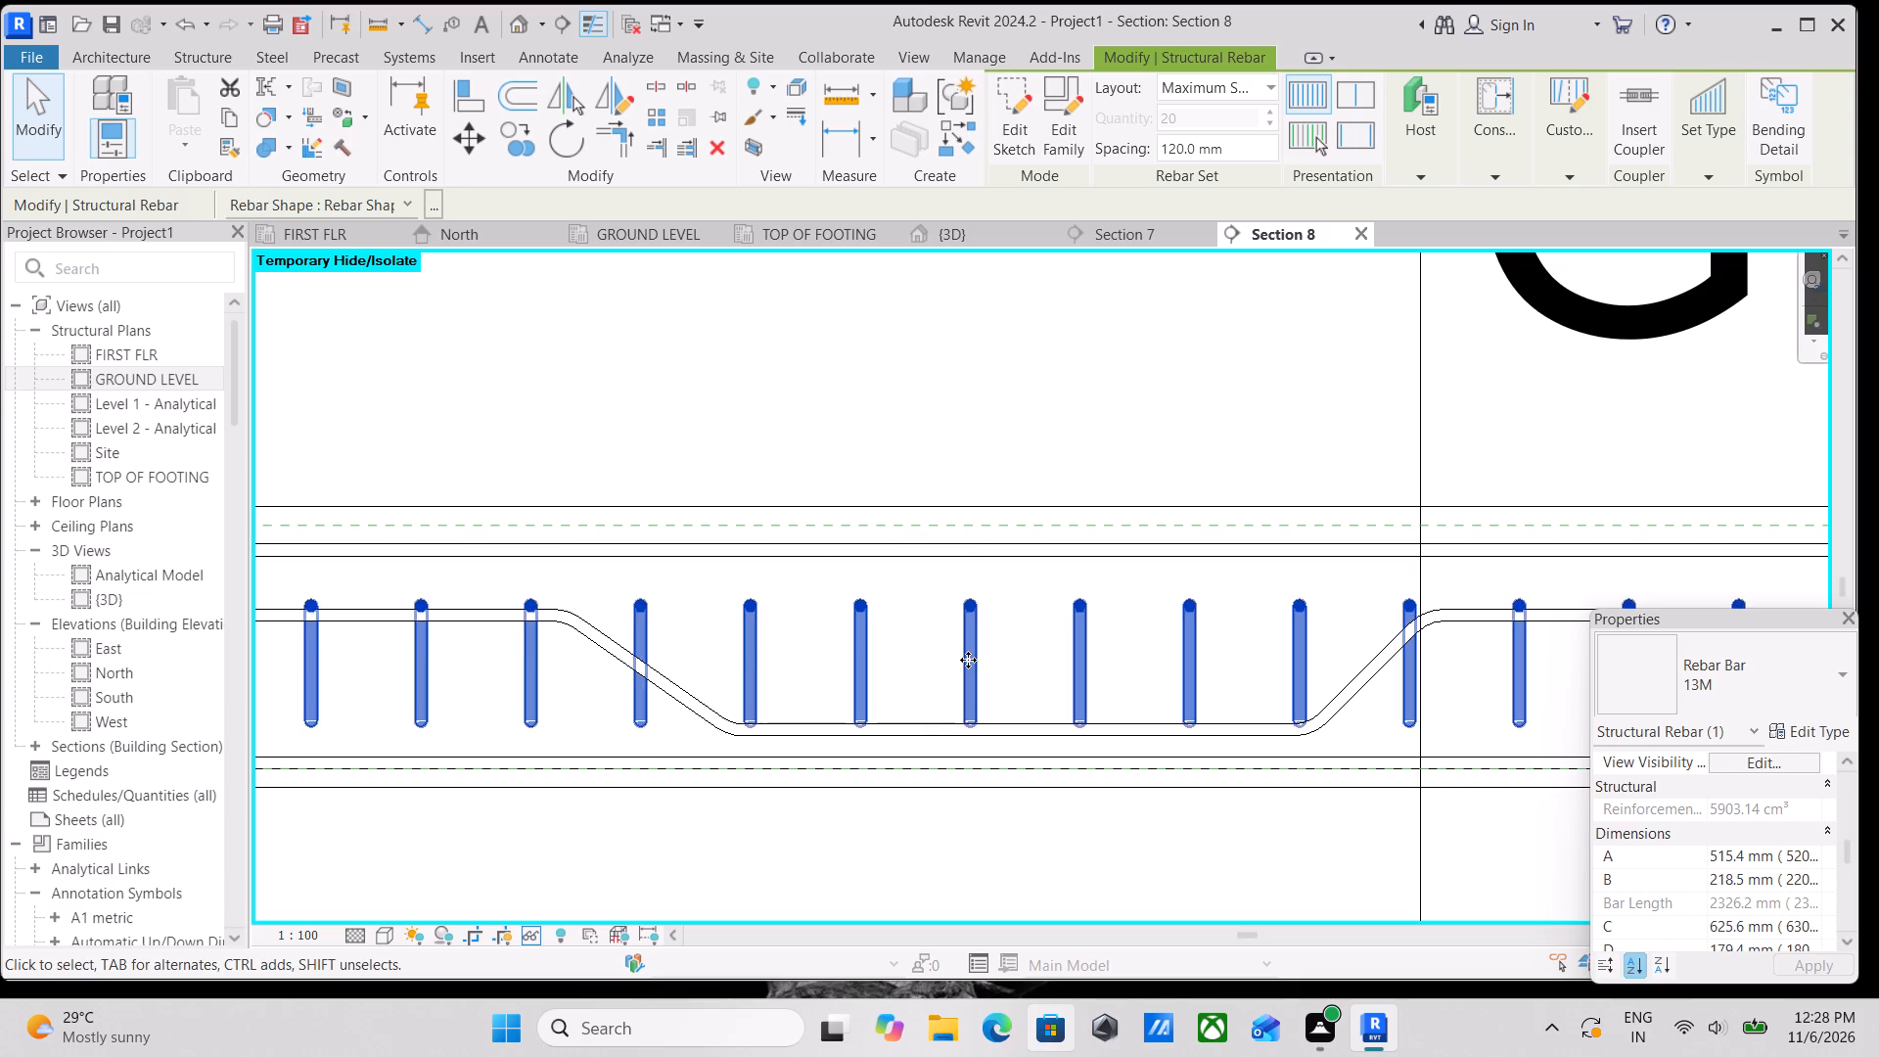
key("Escape")
Create straight M_00 bar sets similar to the upper straight bar, placed crosswise near the slab's top and bottom faces in Section 8.
scroll(974, 660, "down", 2)
middle_click_drag(982, 681, 1088, 784)
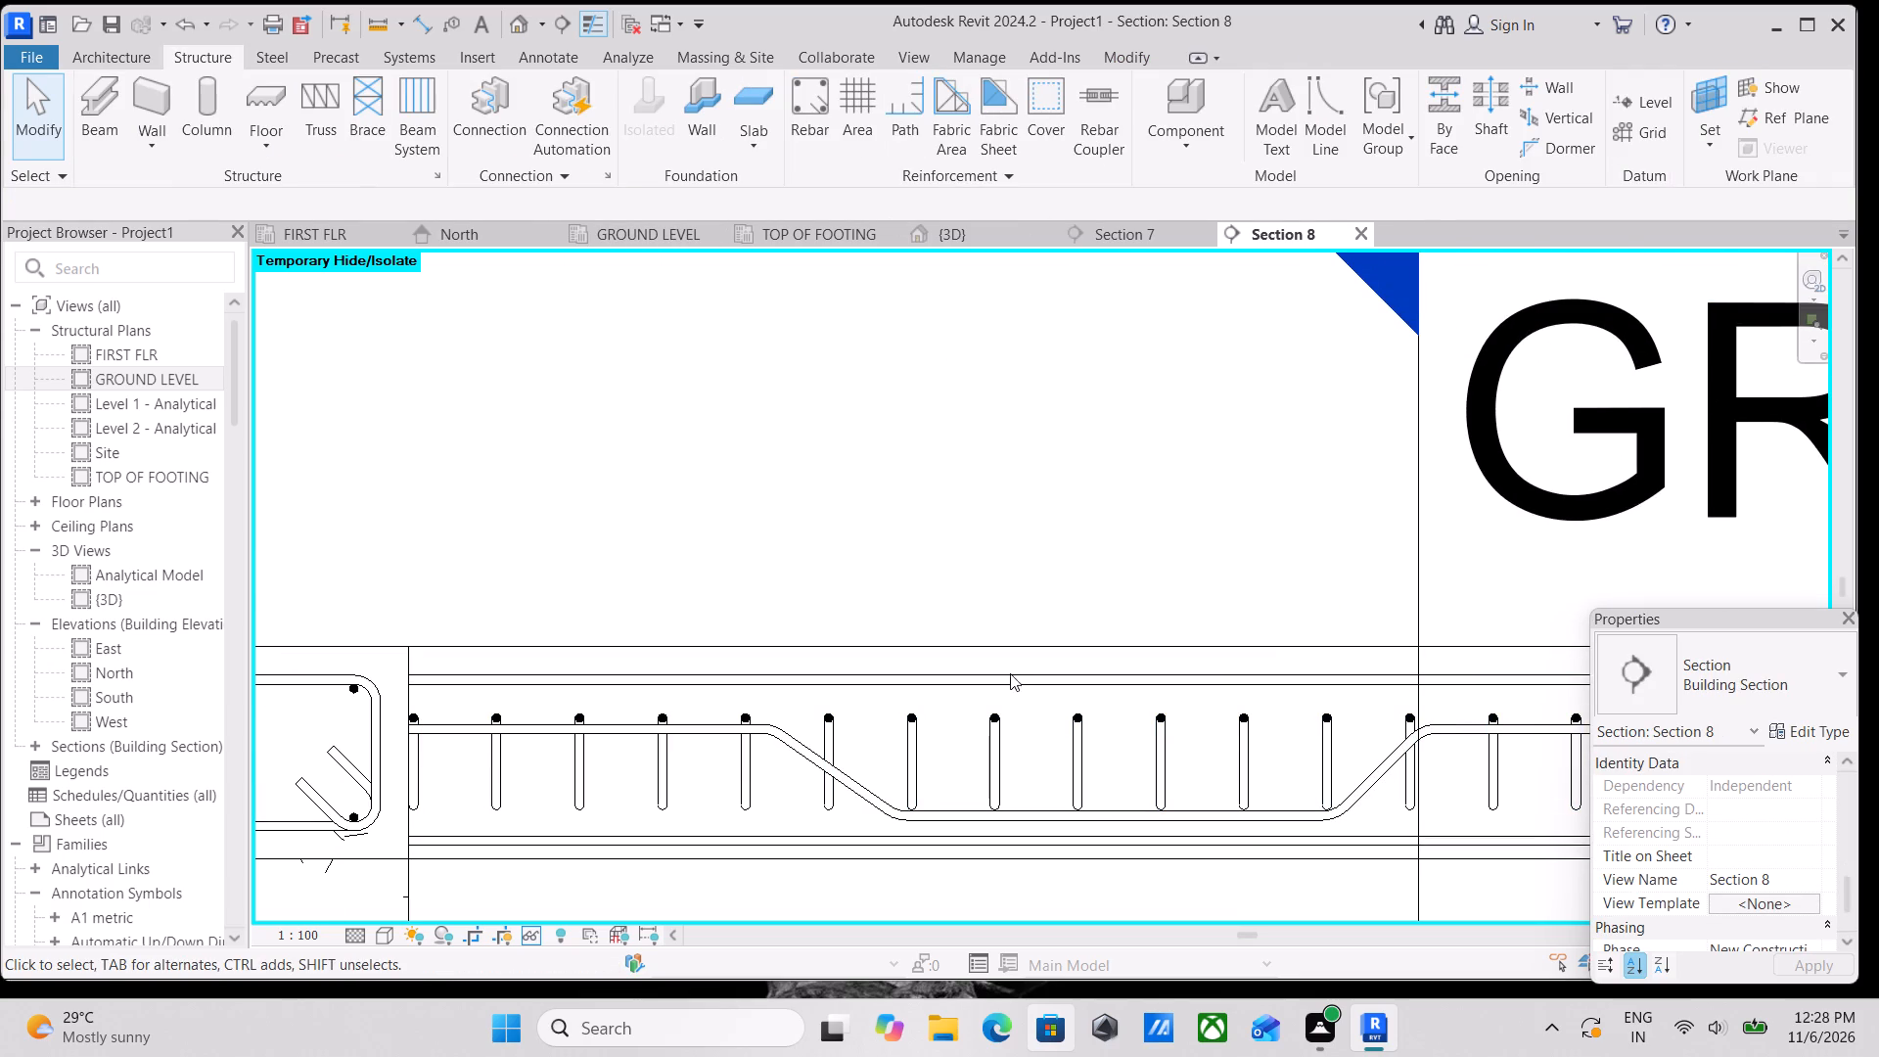
scroll(979, 610, "down", 1)
middle_click_drag(979, 610, 934, 633)
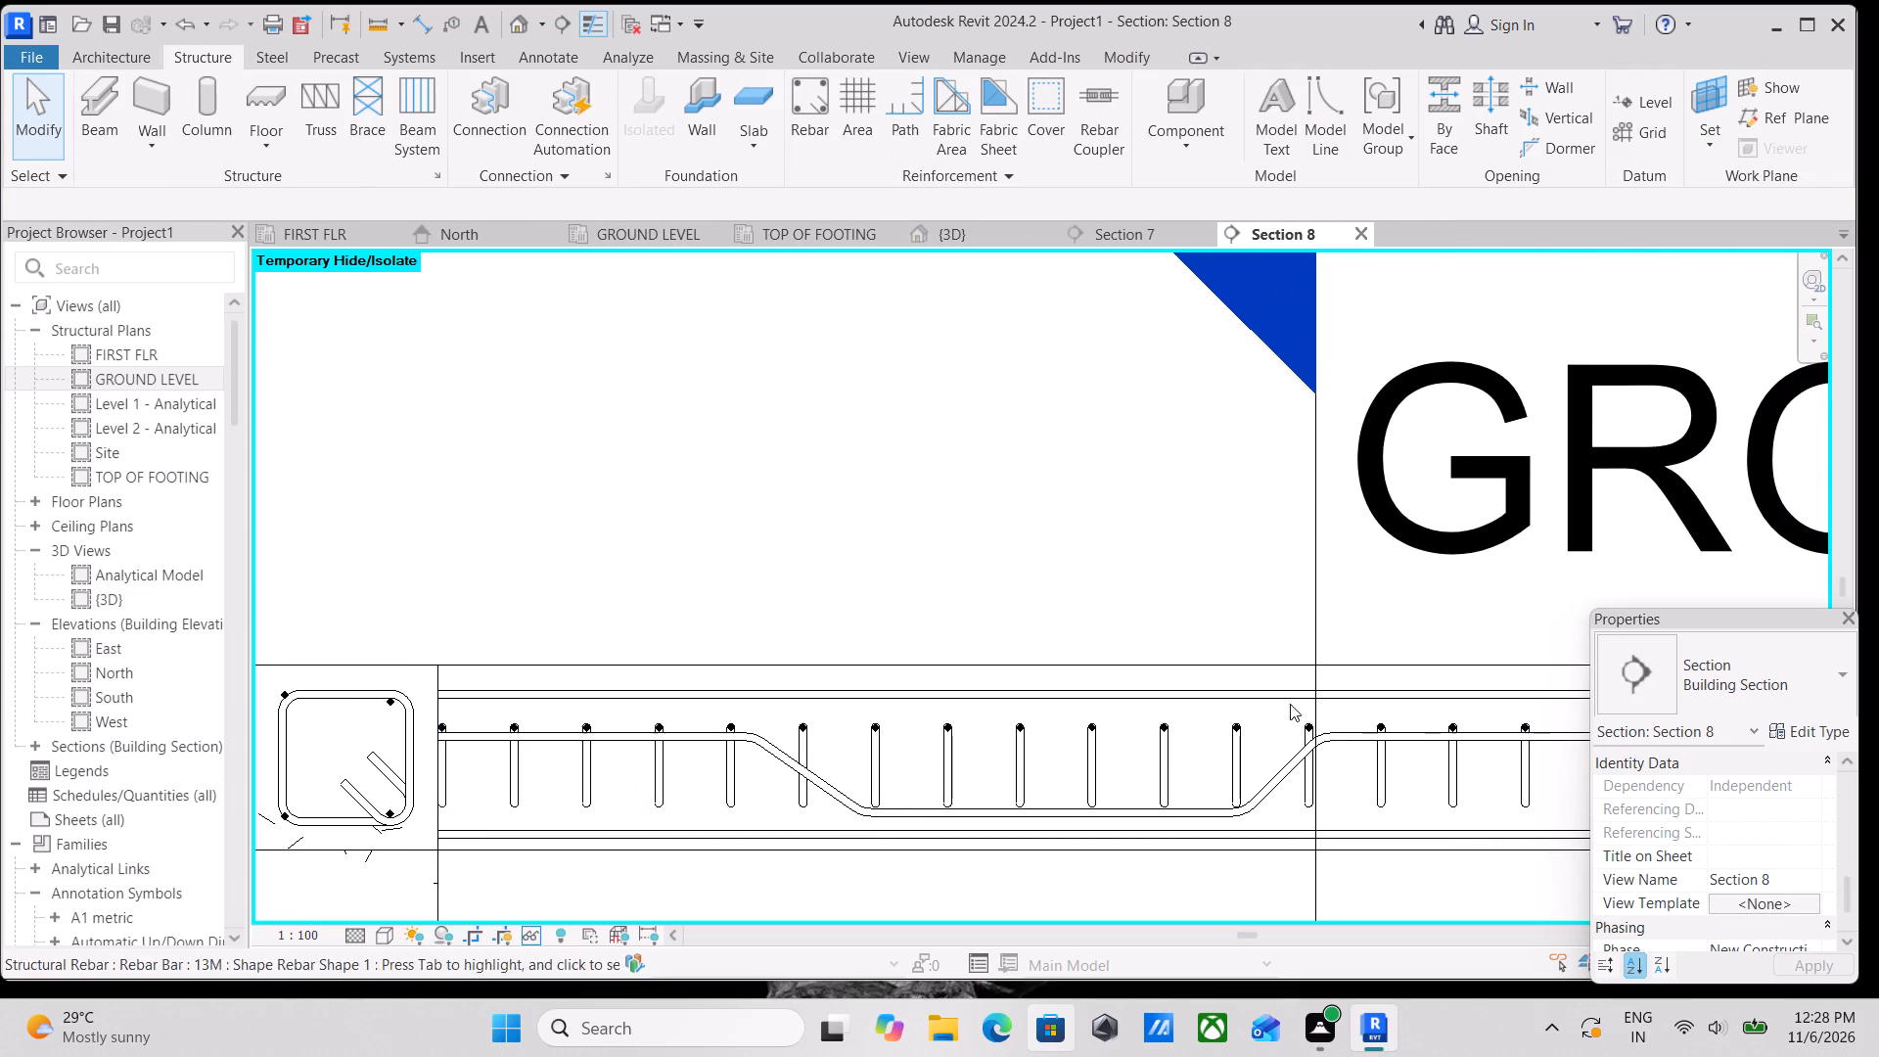
left_click(788, 692)
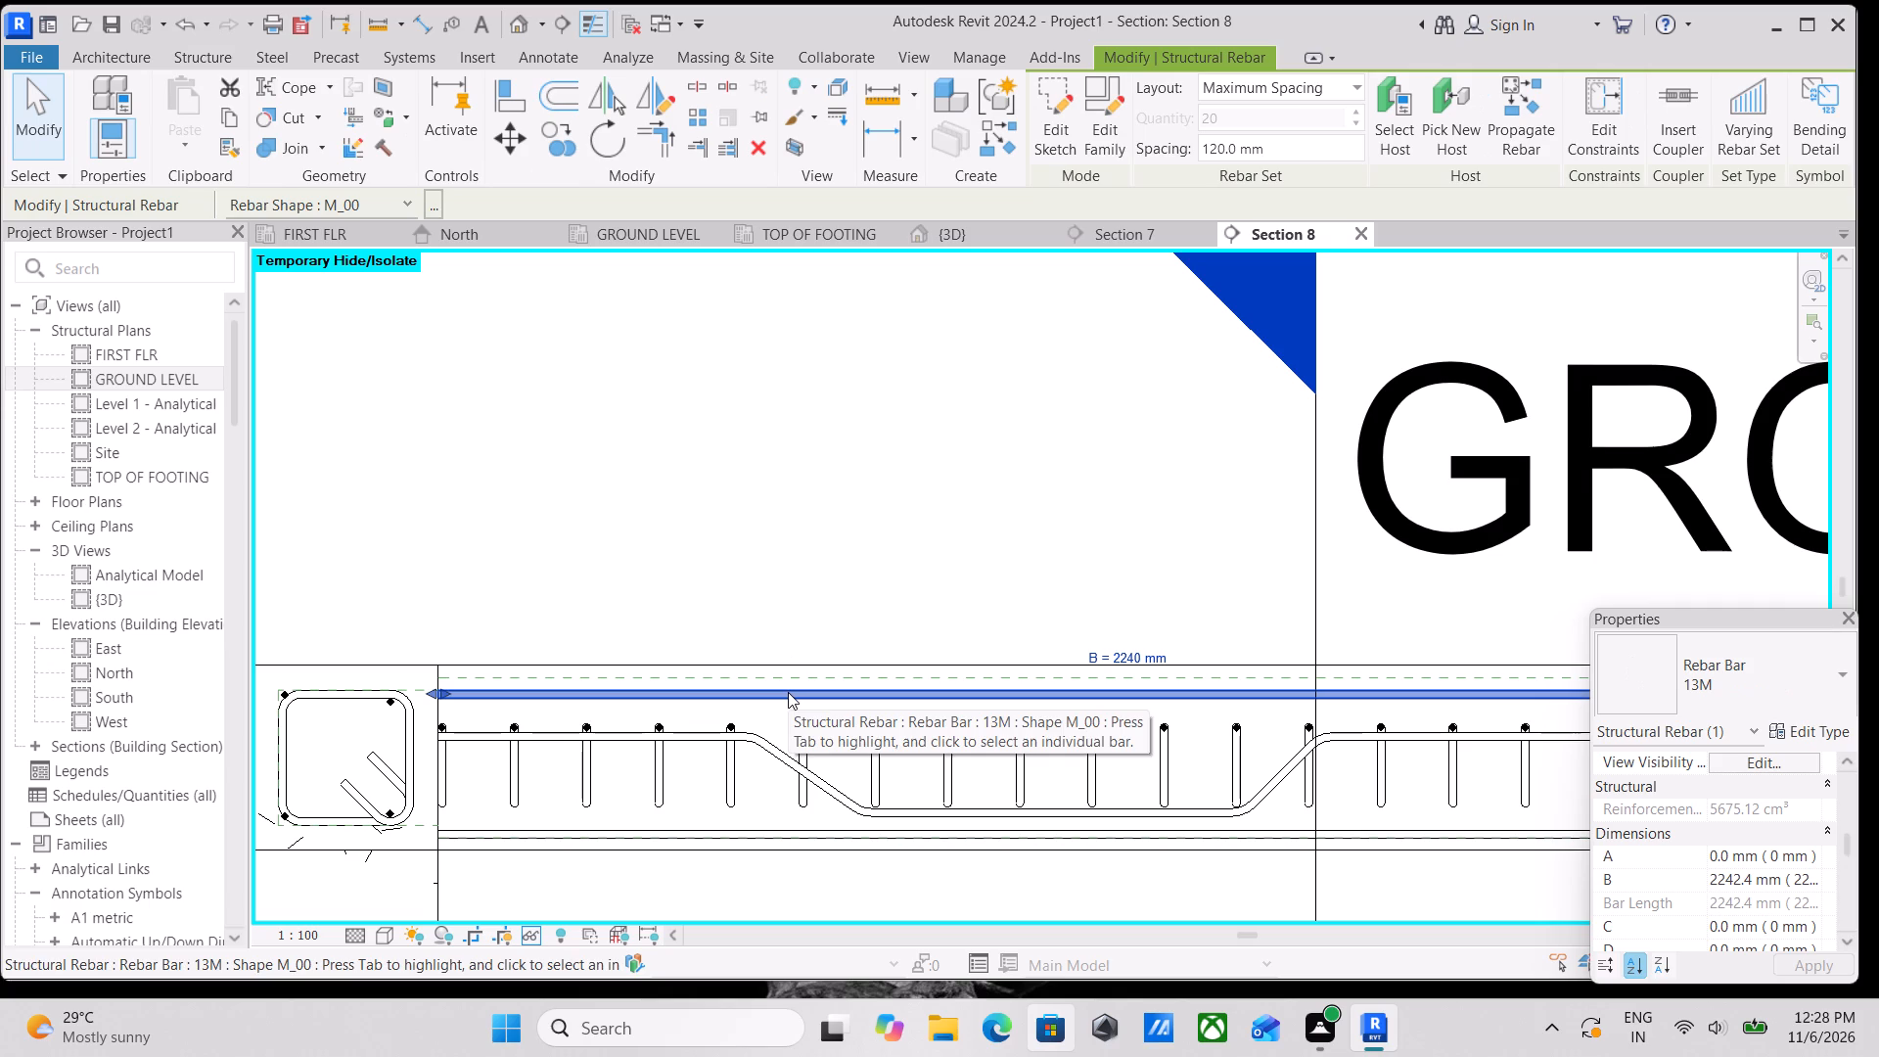
type("CS")
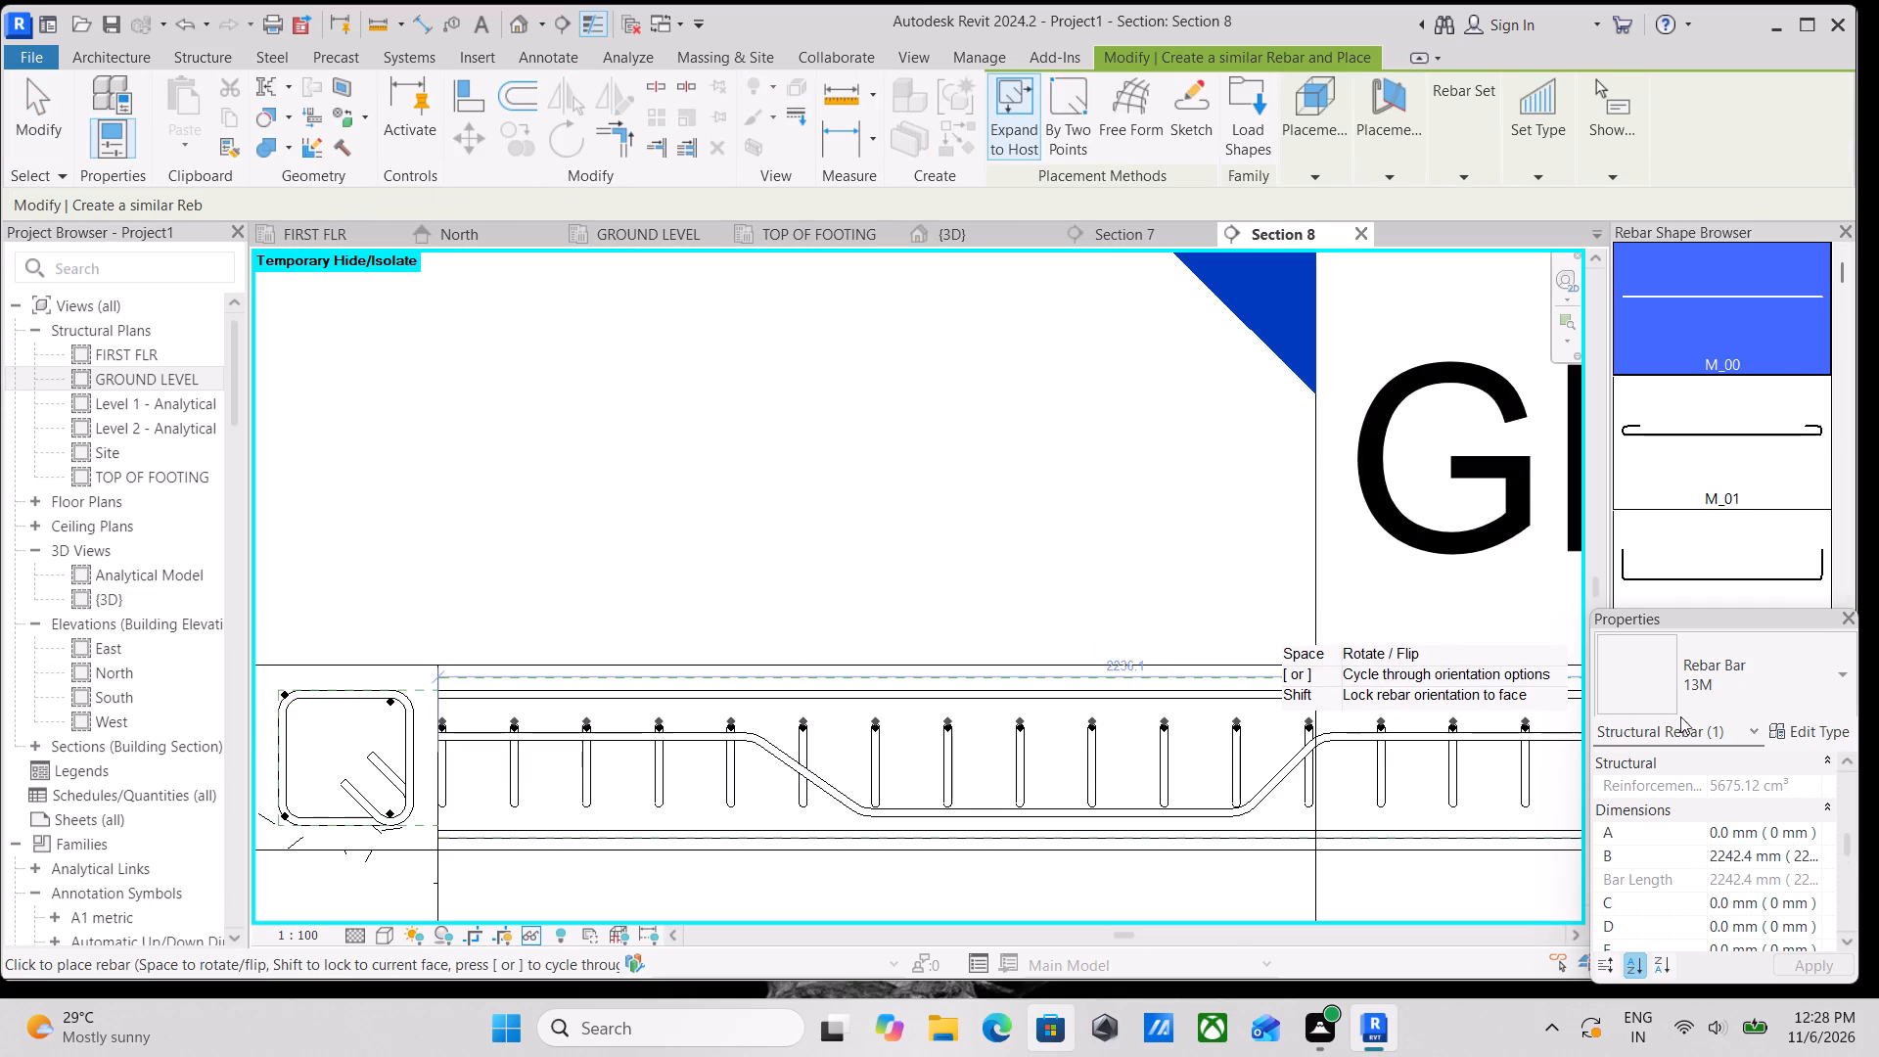
left_click(1760, 364)
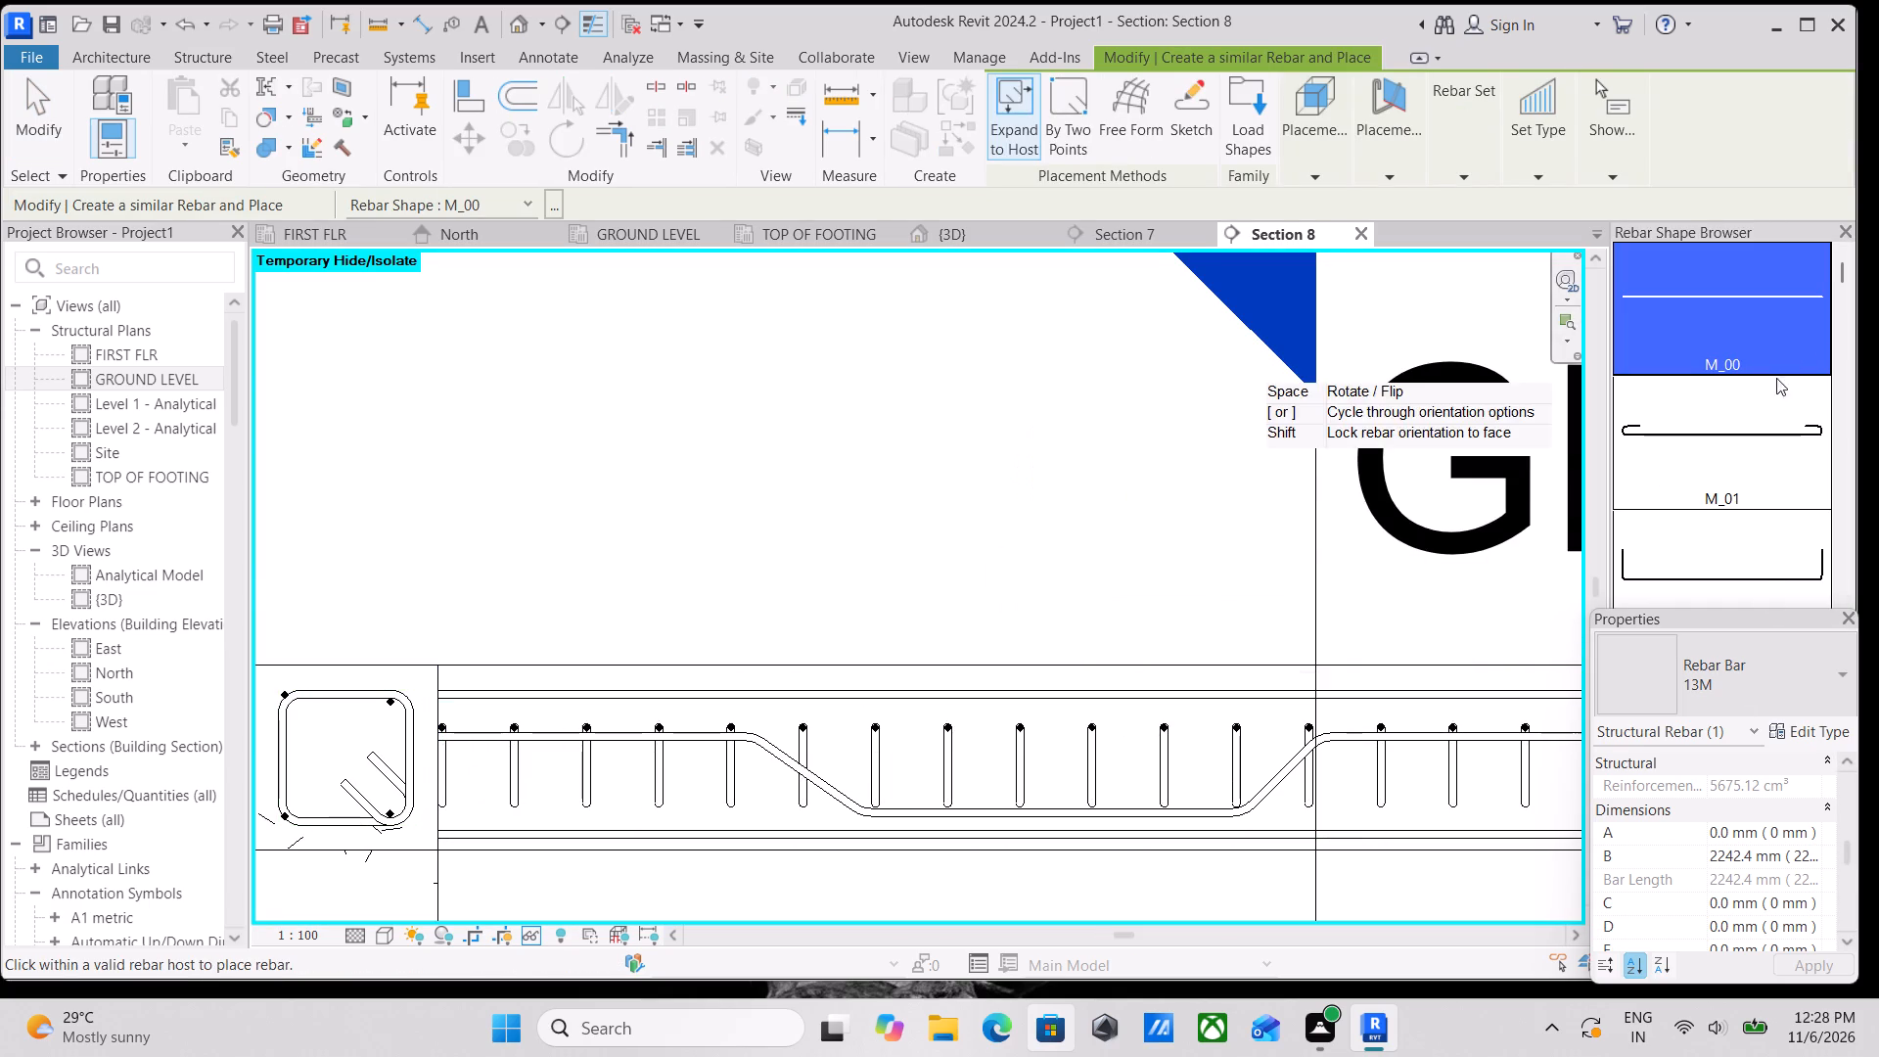
scroll(1114, 712, "up", 2)
left_click(1116, 708)
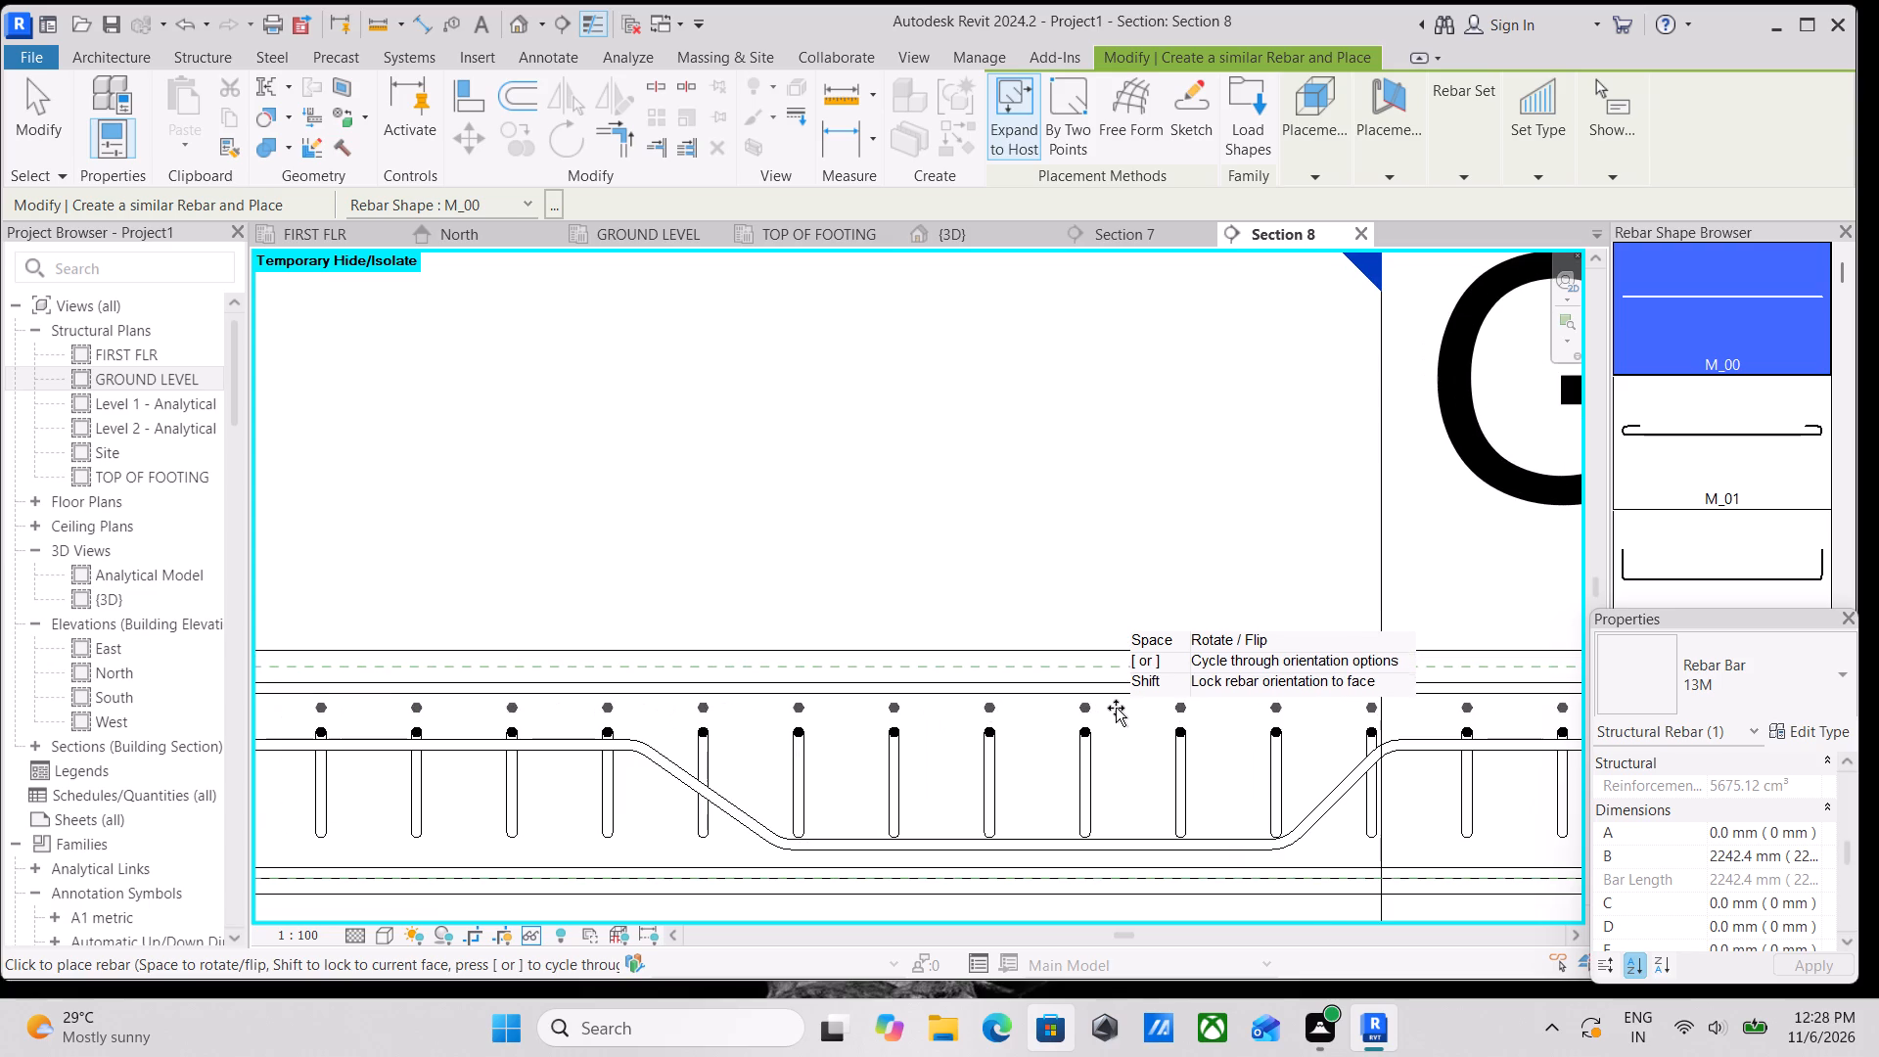
middle_click_drag(1115, 738, 1152, 562)
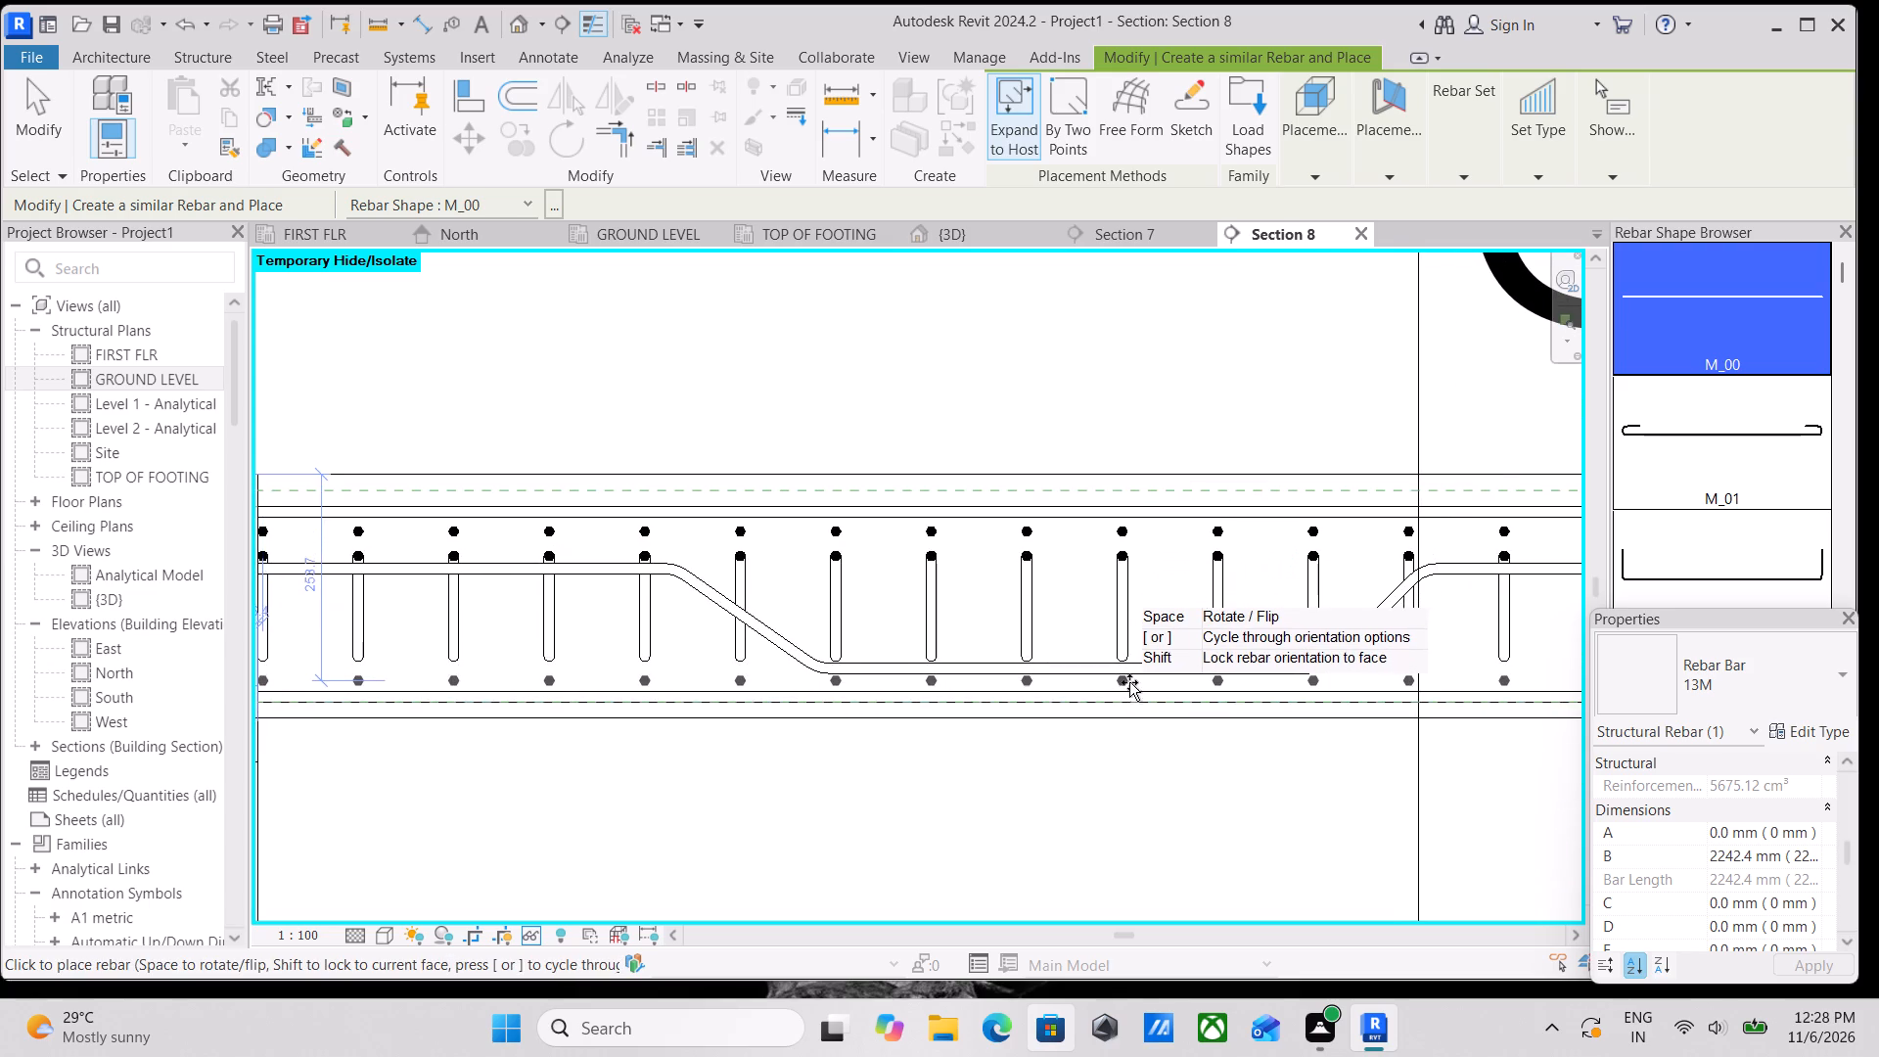
left_click(1135, 684)
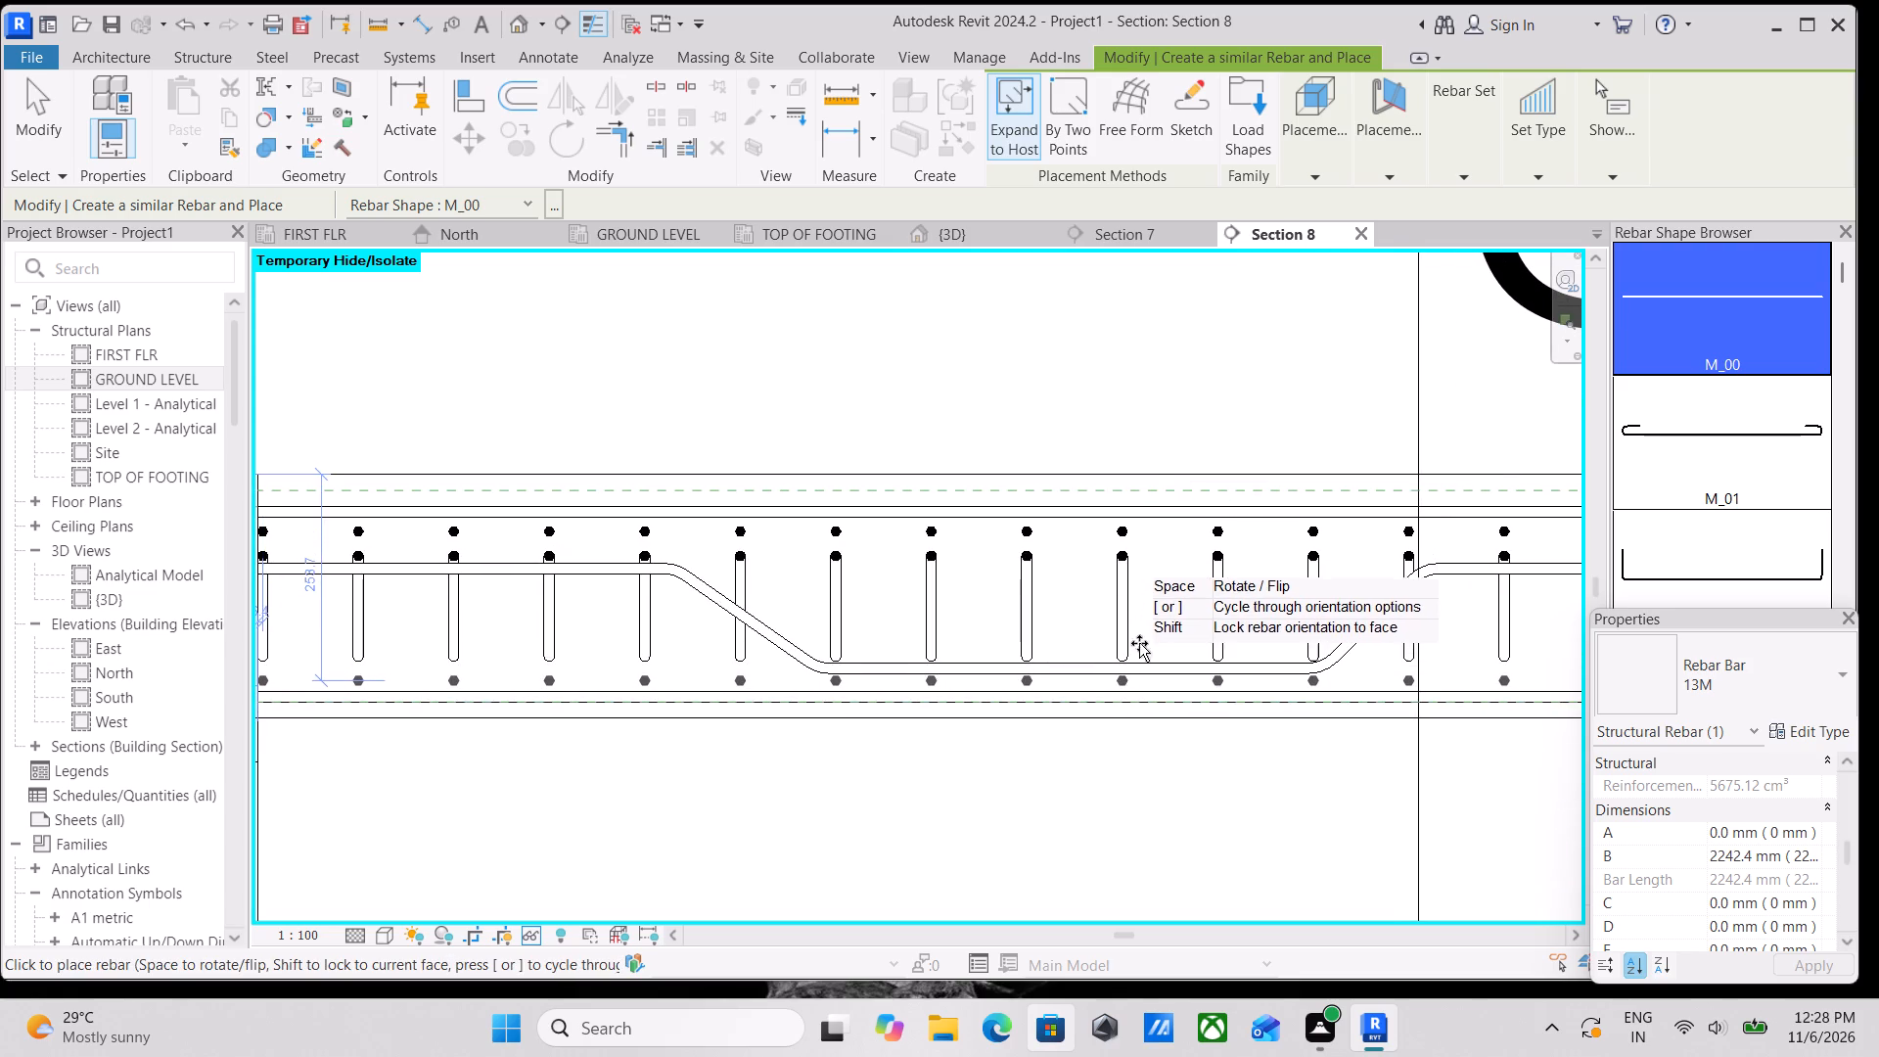
key("Escape")
scroll(1008, 559, "up", 3)
key("Escape")
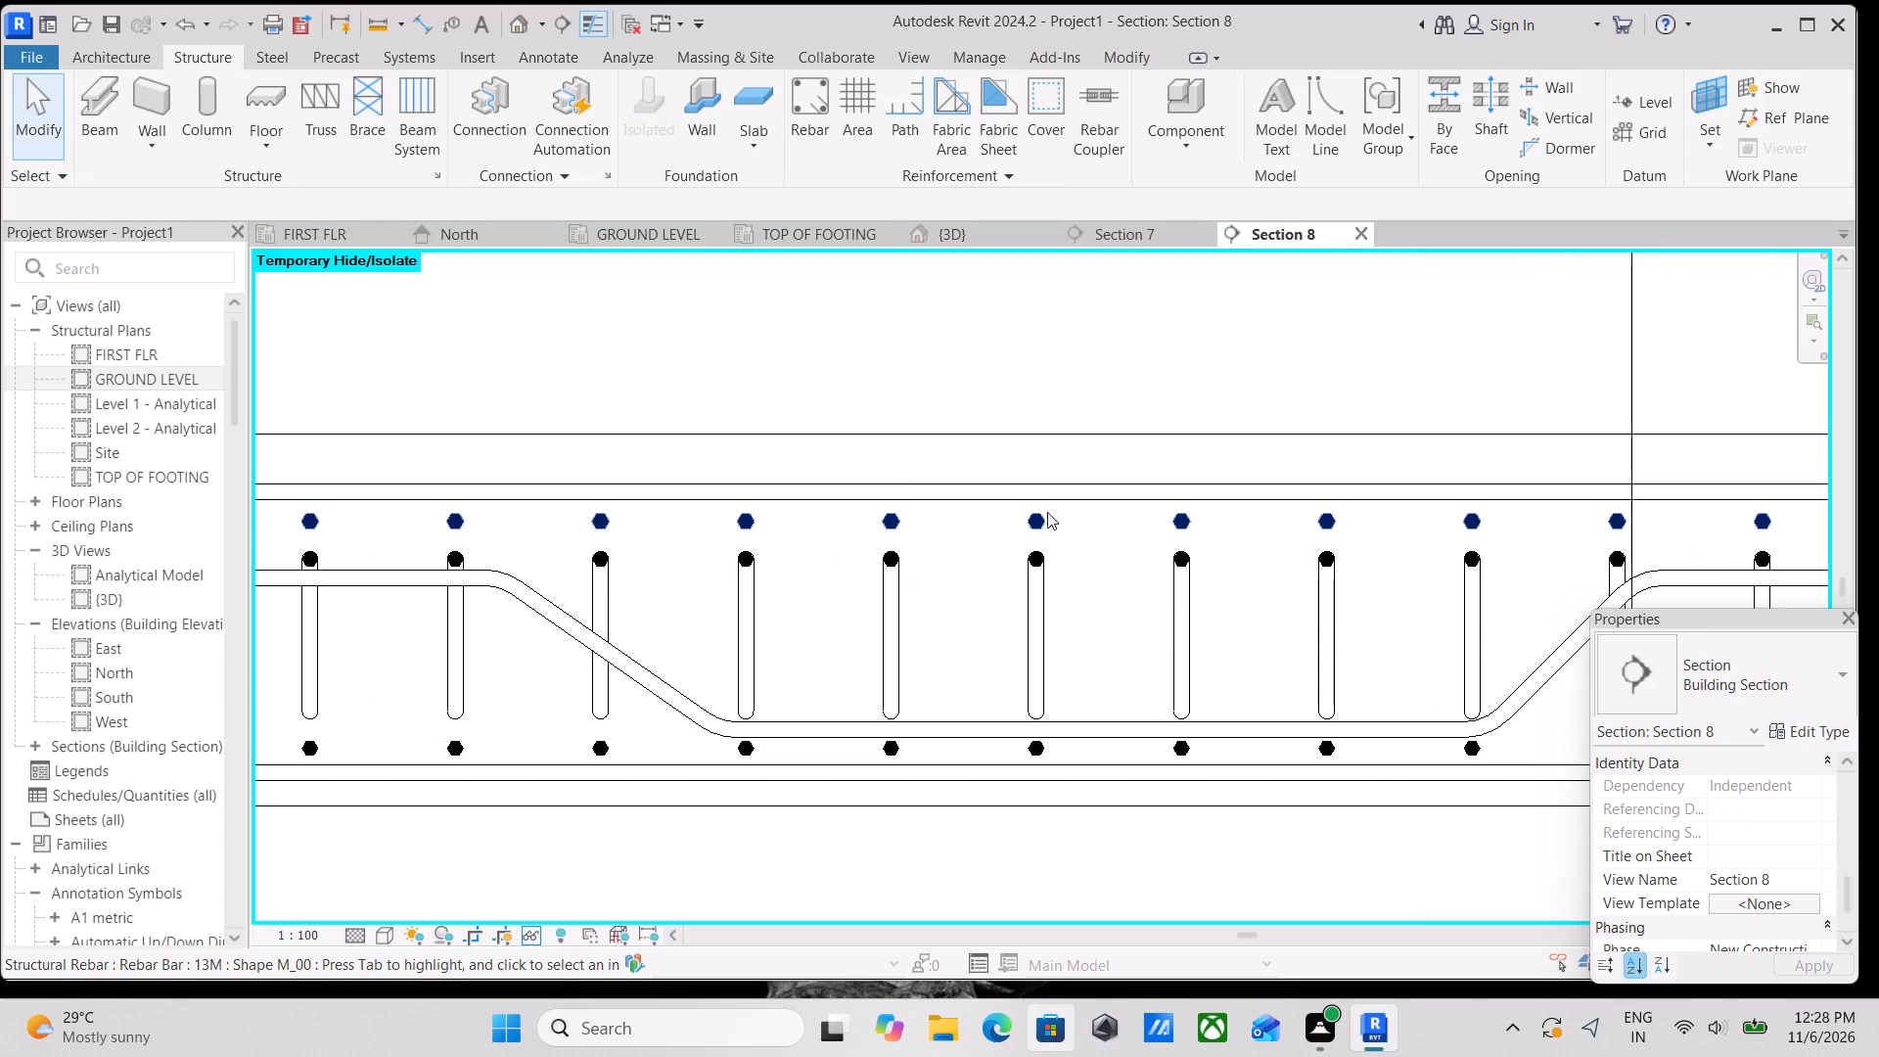
Set the new straight bar set near the slab's top face to show unobscured in the {3D} view.
left_click(1047, 512)
scroll(1591, 797, "down", 1)
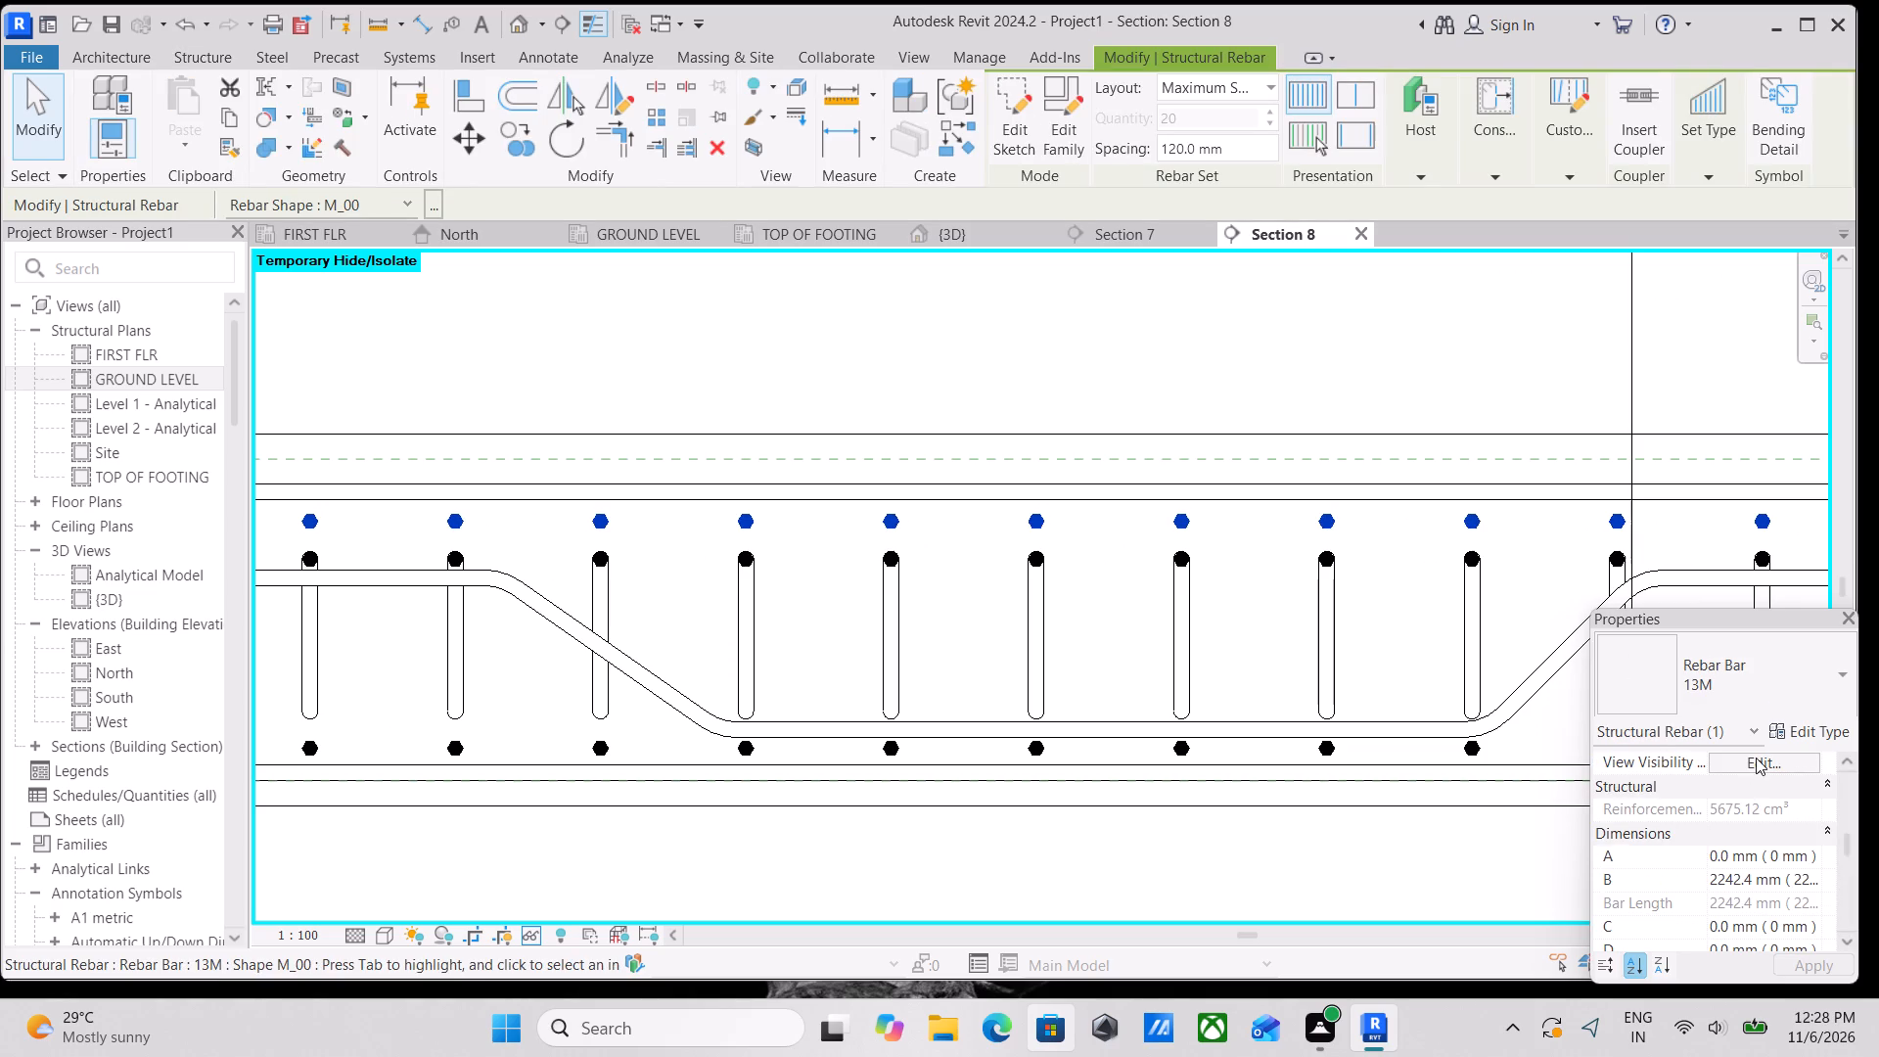
left_click(1756, 758)
left_click(1723, 680)
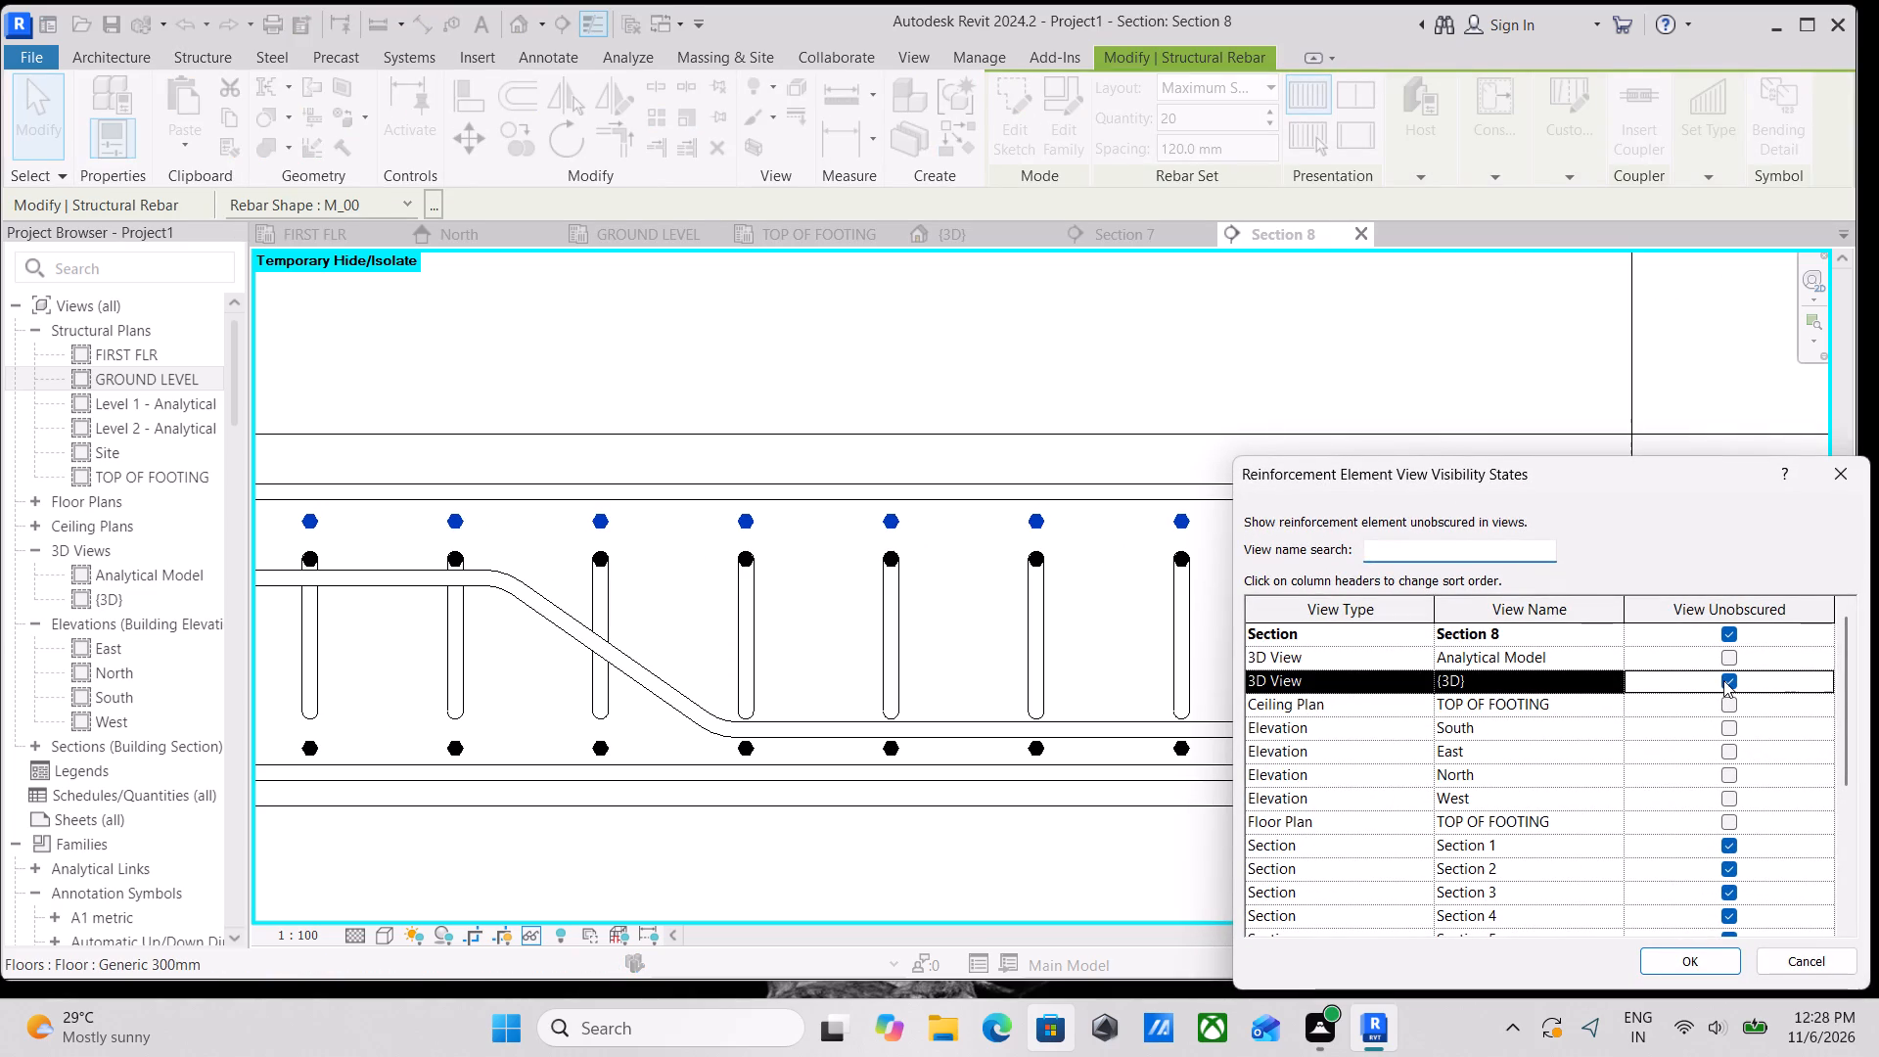
left_click(1674, 967)
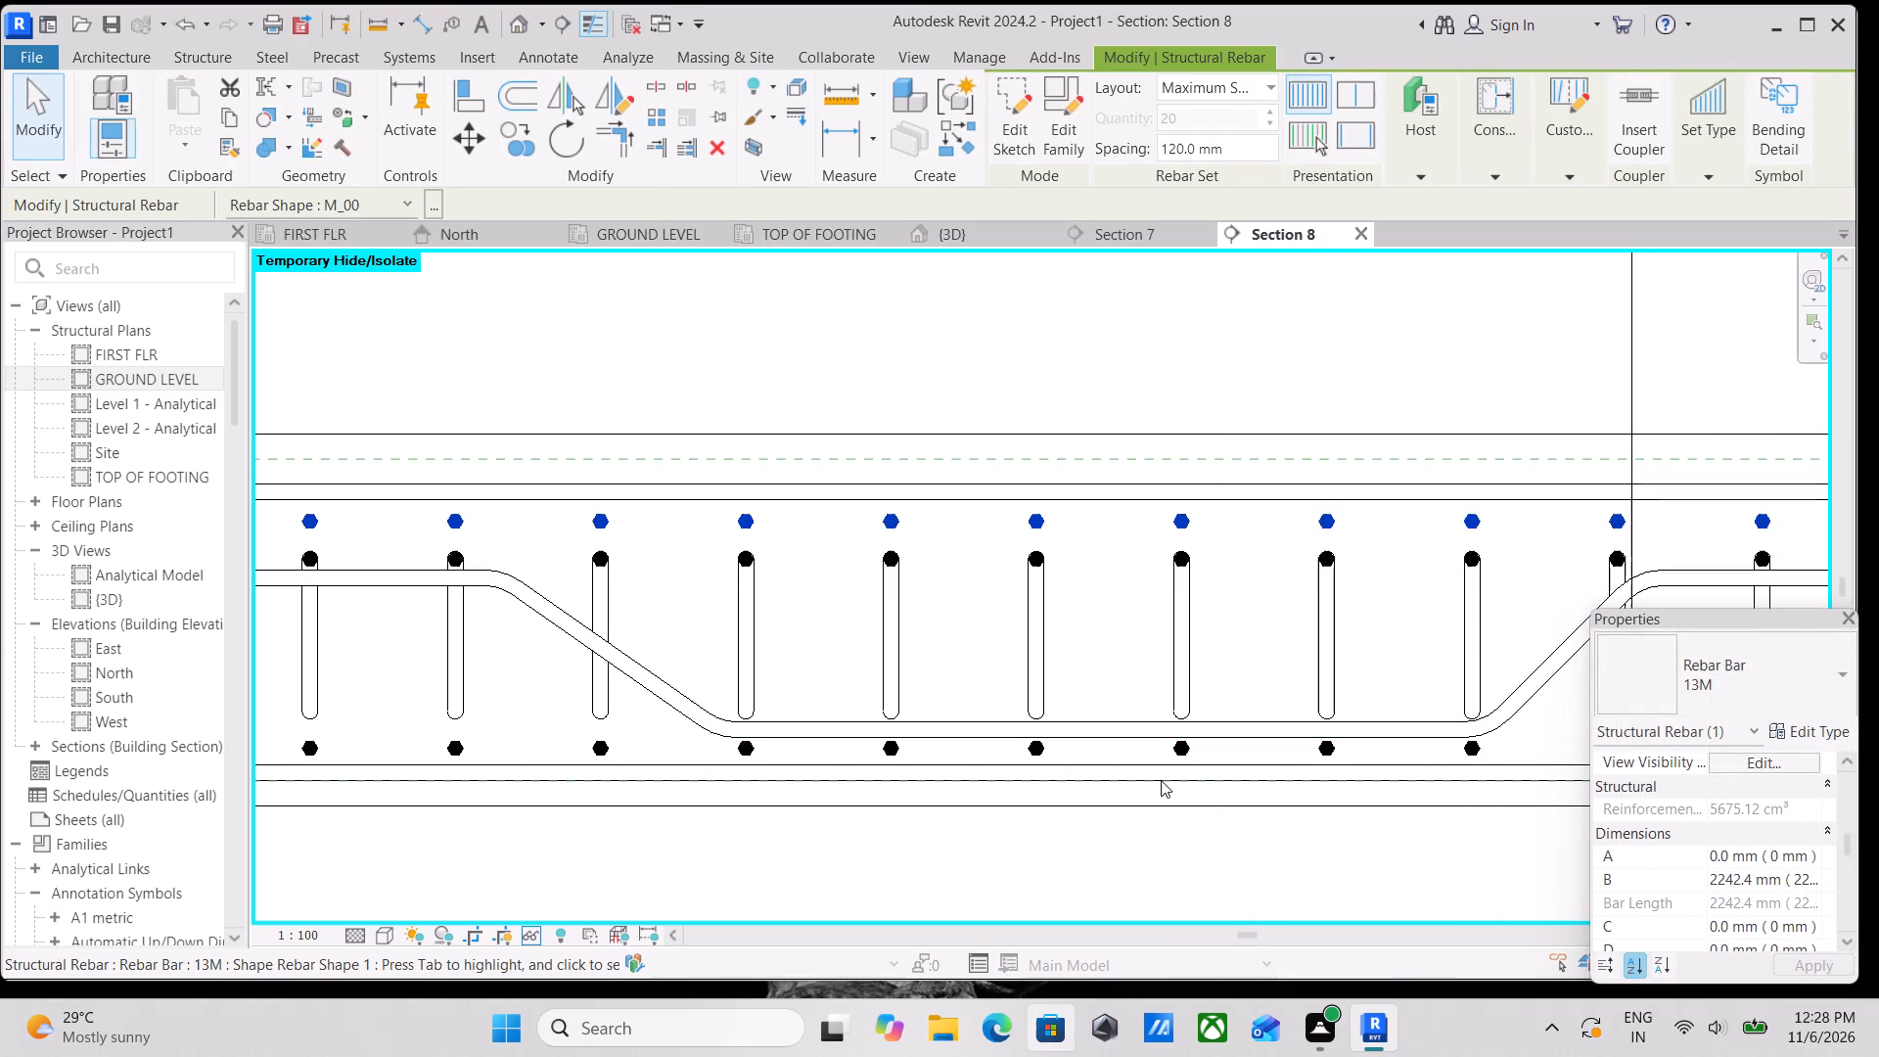
key("Escape")
Set the new straight bar set near the slab's bottom face to show unobscured in the {3D} view.
left_click(1187, 752)
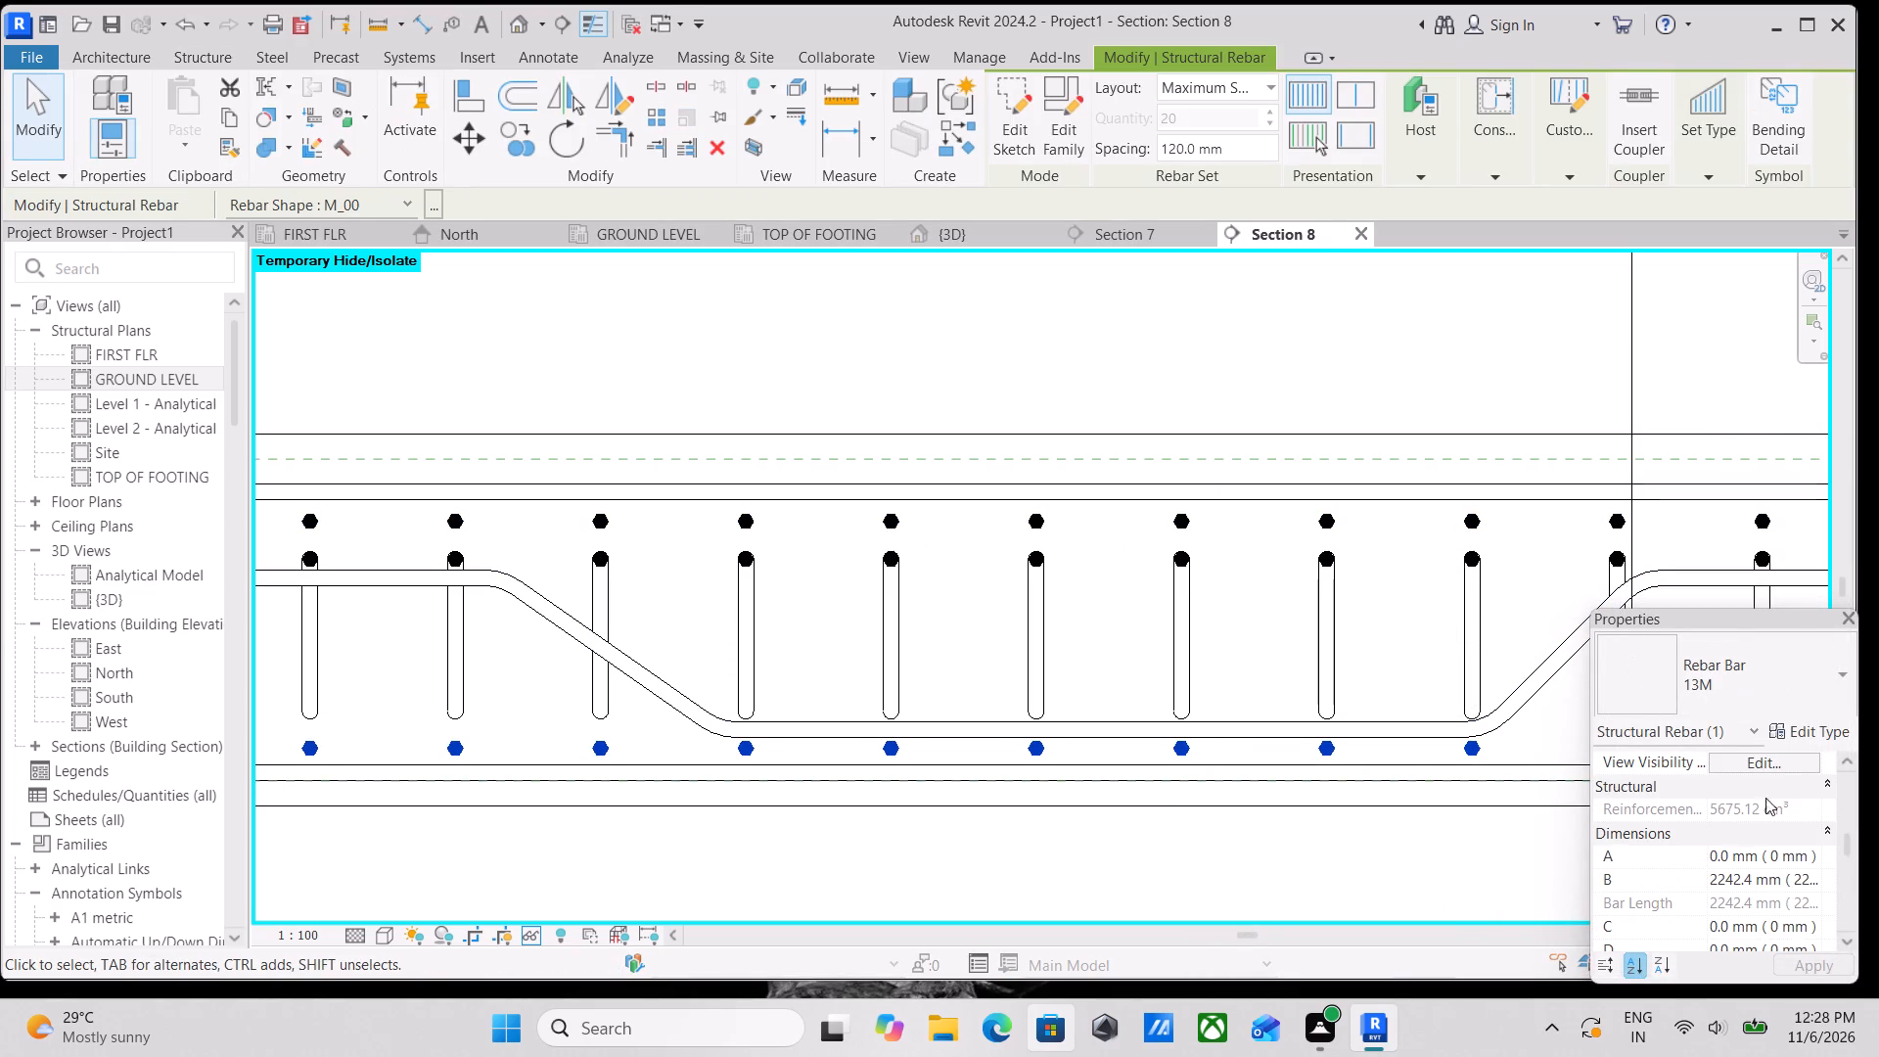
left_click(1767, 763)
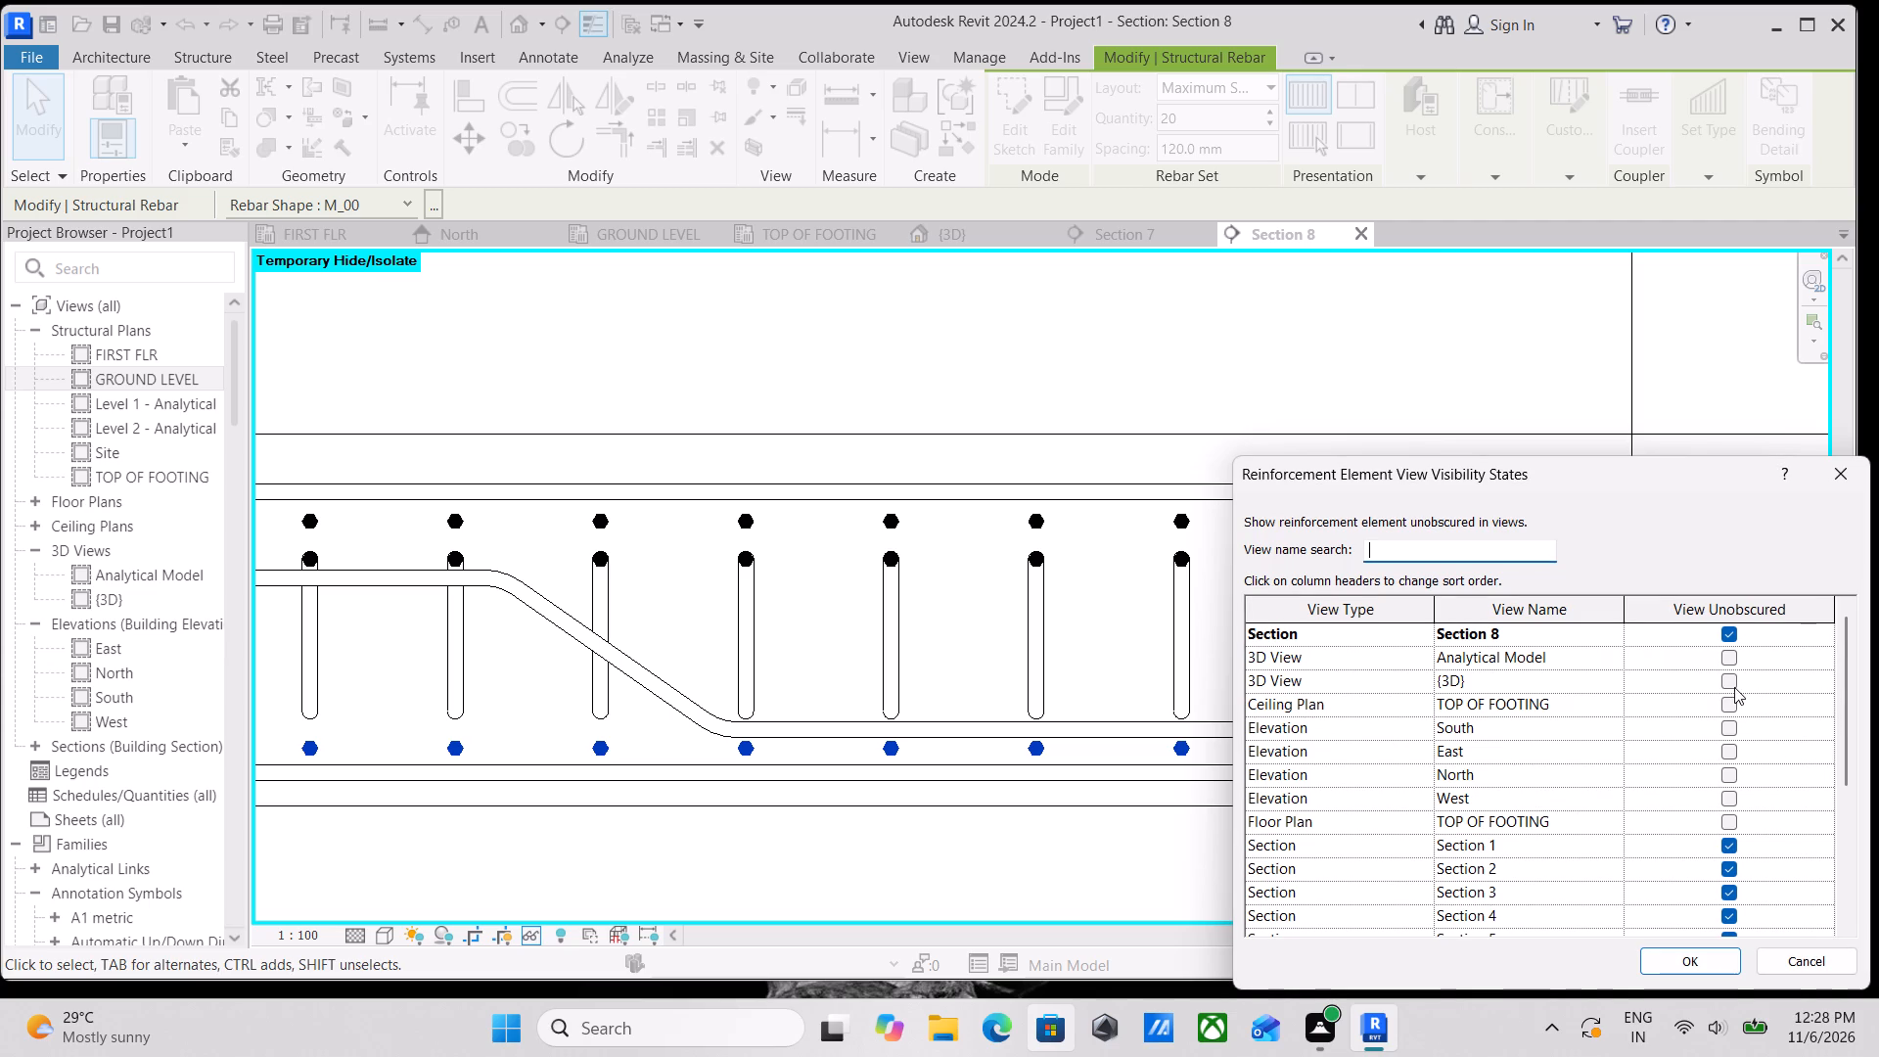
left_click(1728, 681)
left_click(1707, 955)
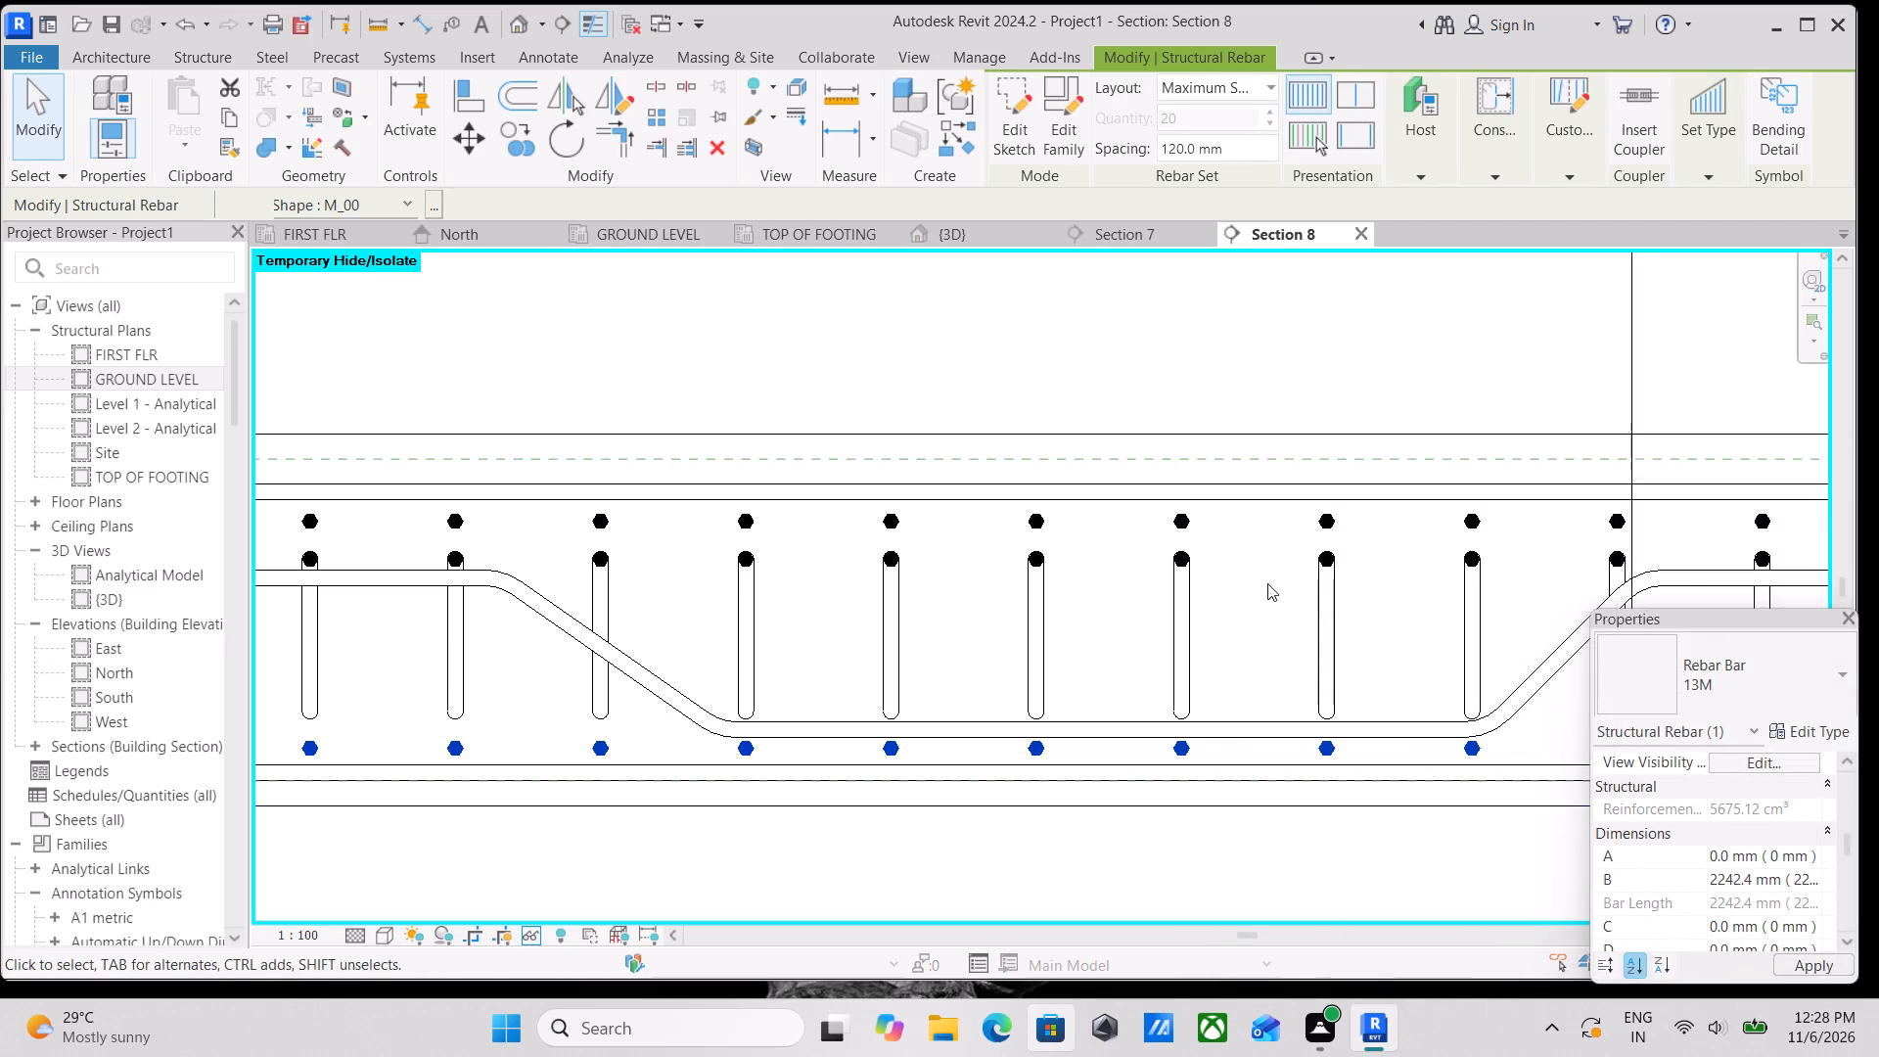
scroll(1267, 583, "down", 1)
middle_click_drag(1255, 598, 1107, 691)
key("Escape")
left_click(804, 629)
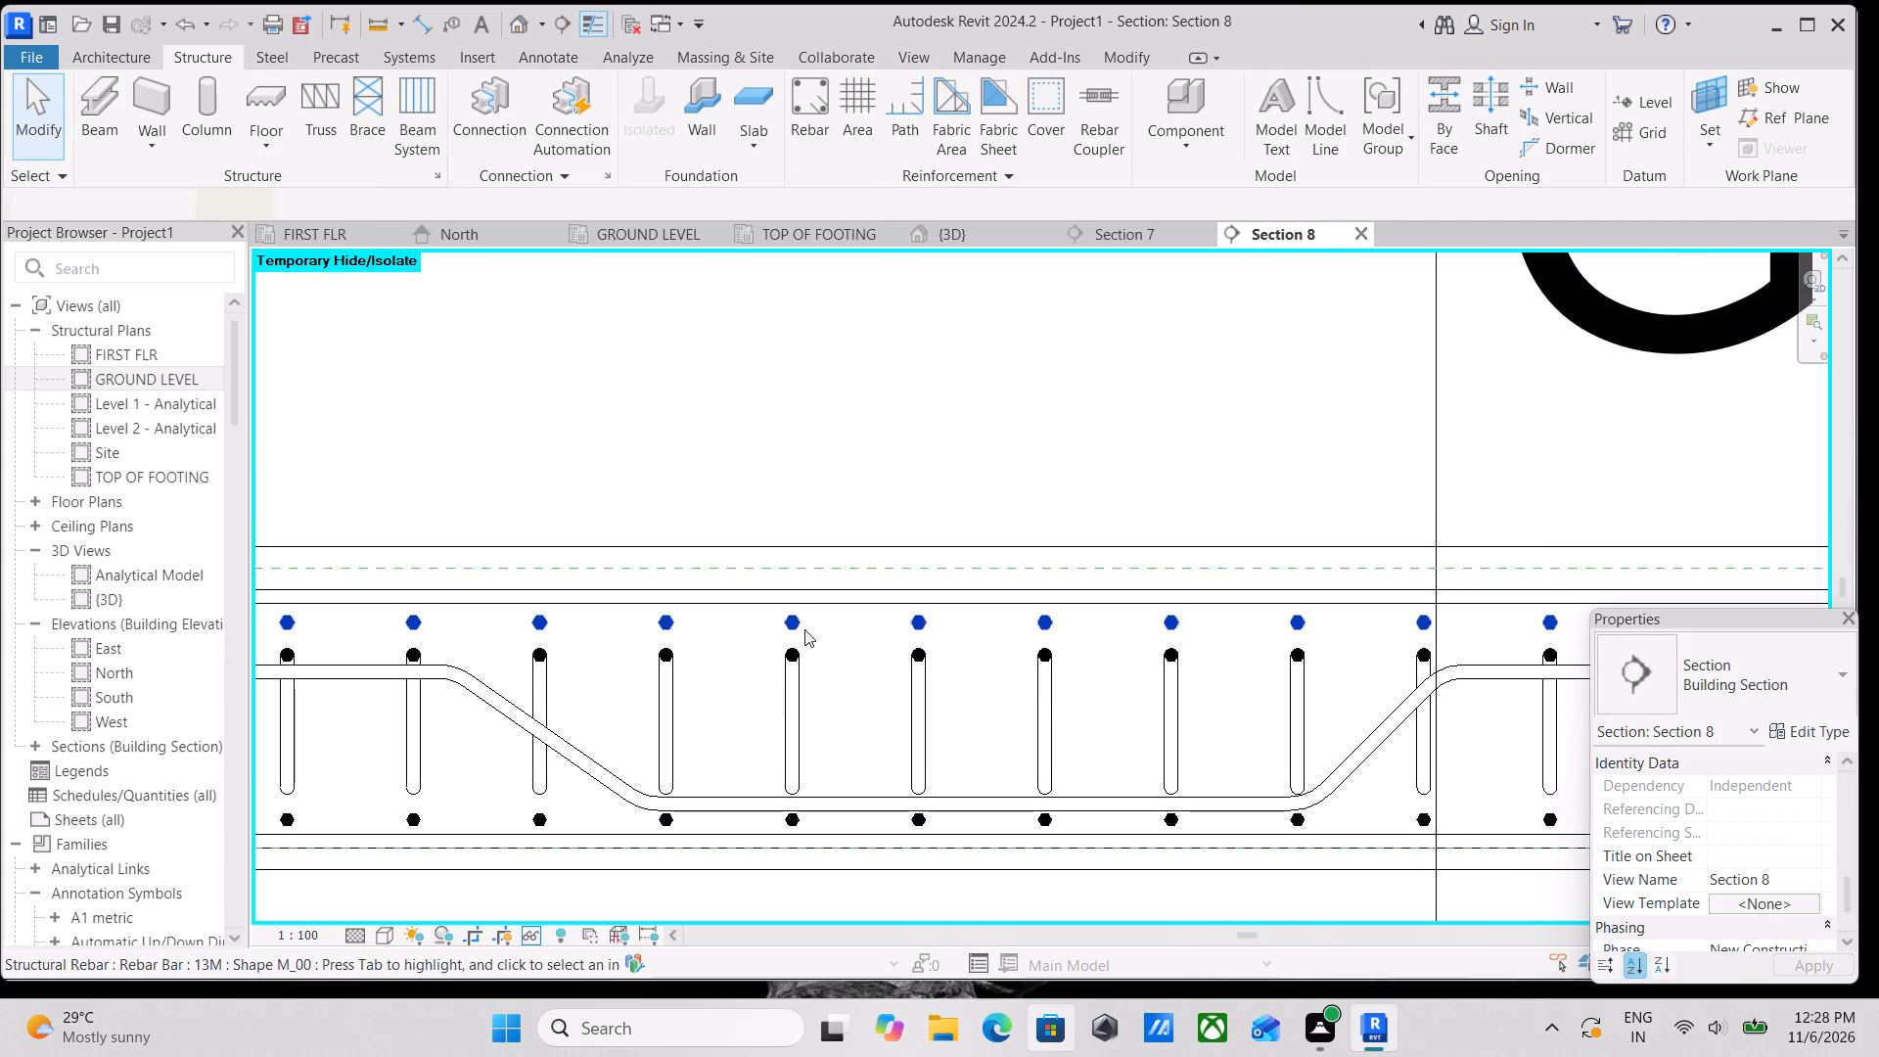
scroll(807, 629, "down", 3)
key("Escape")
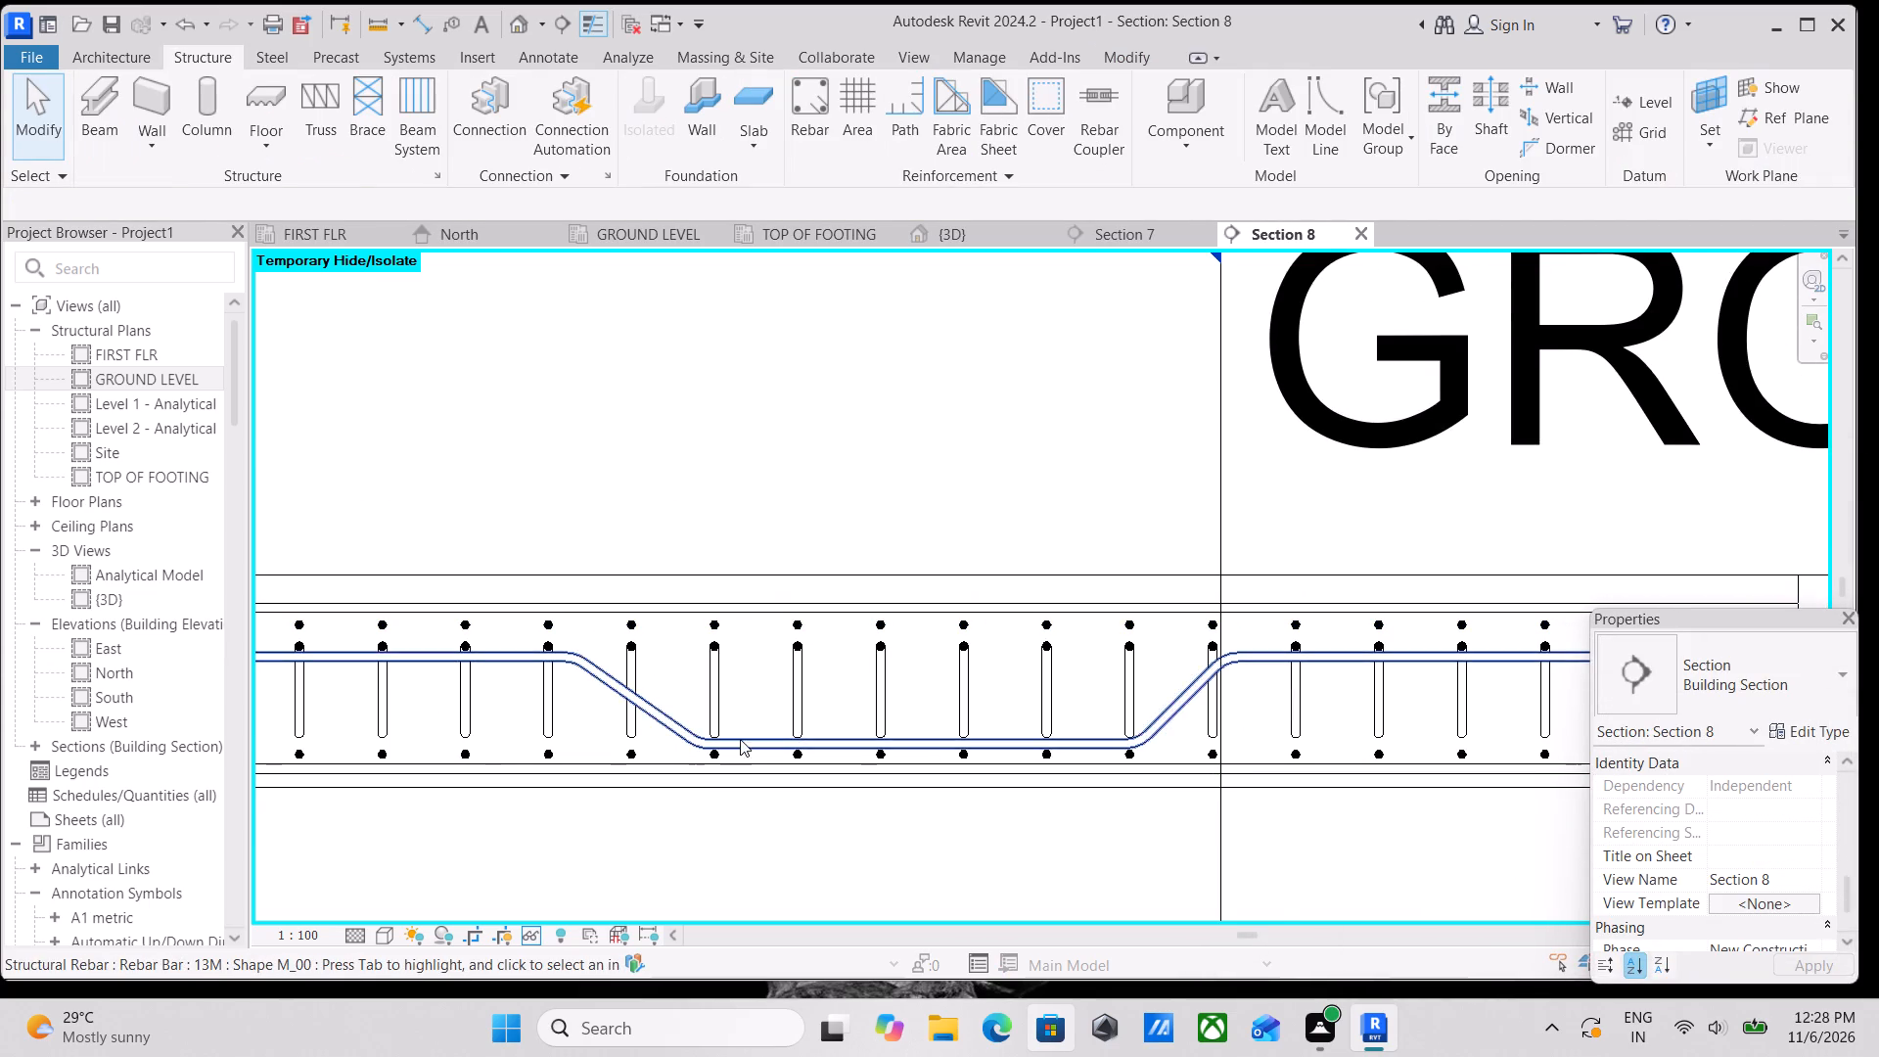
Examine the straight and cranked bar sets in the corner panel between grids 1 and 2 from several angles in the {3D} view.
left_click(1105, 222)
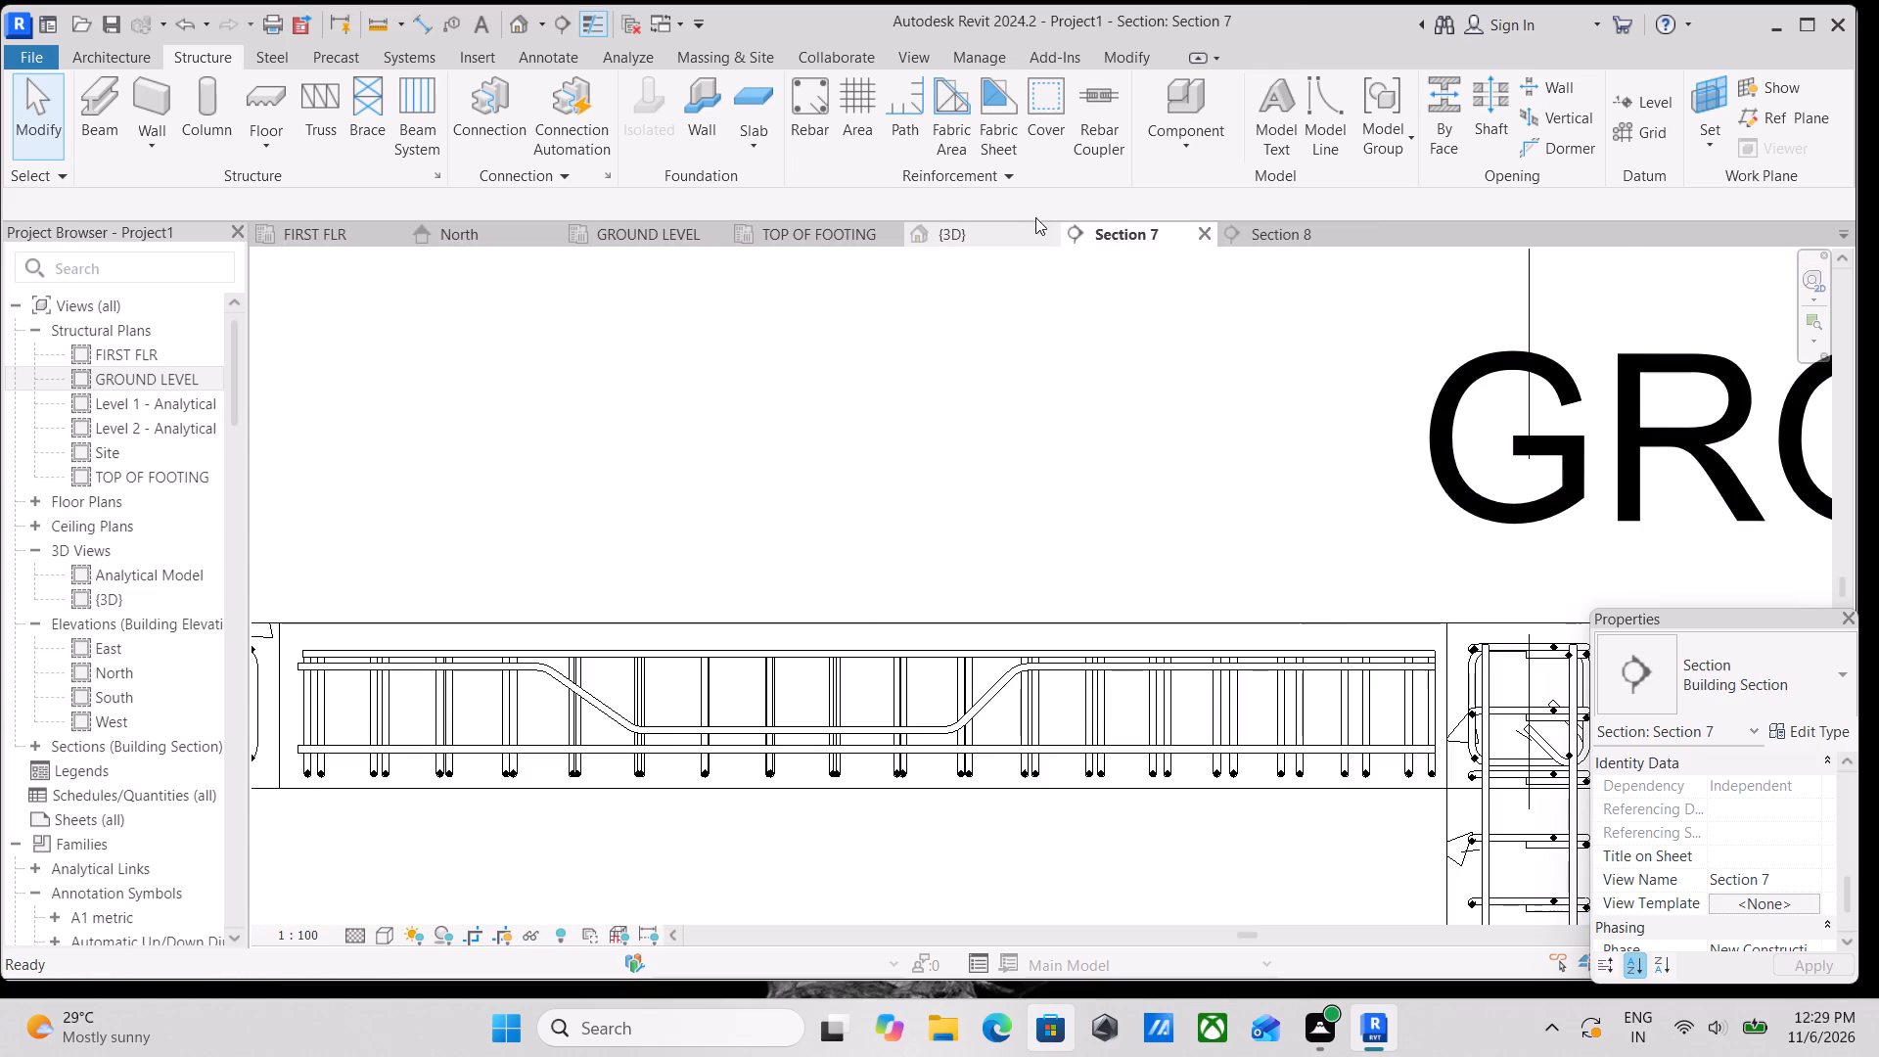
left_click(1002, 230)
scroll(1020, 587, "down", 2)
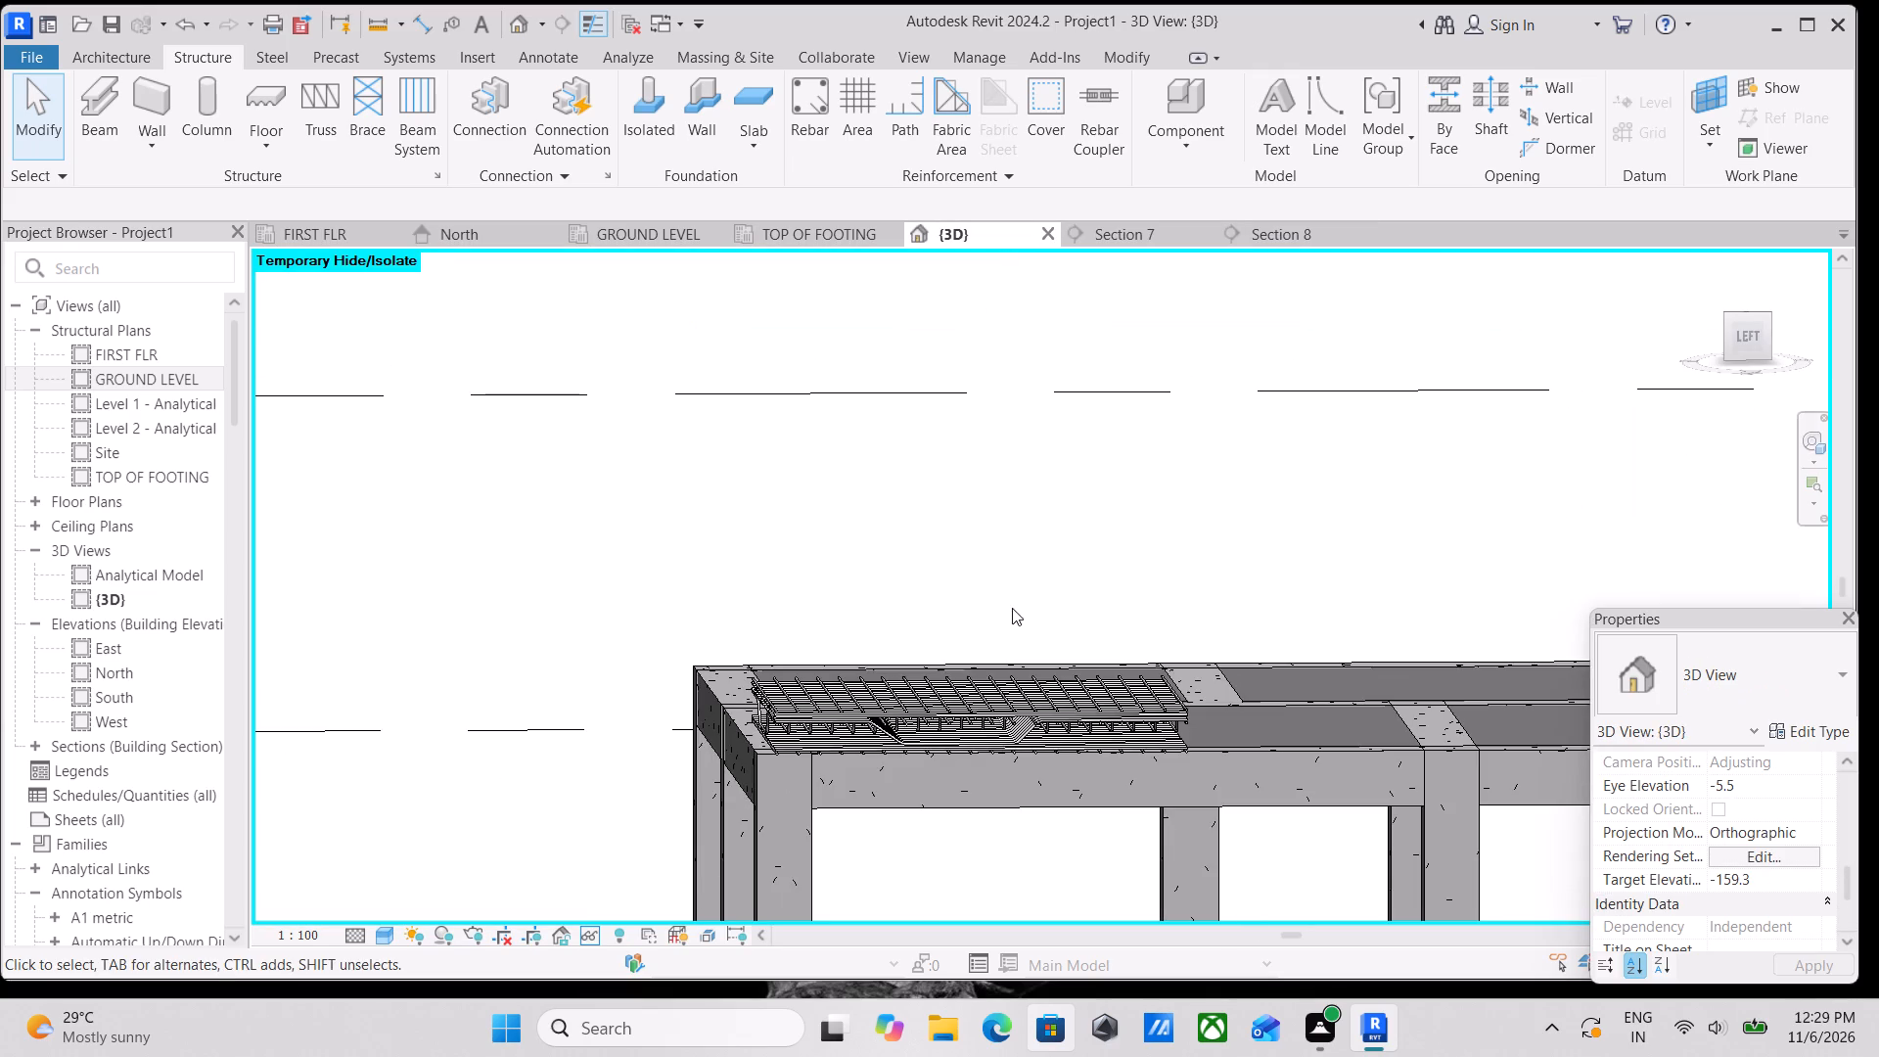
middle_click_drag(993, 701, 1134, 897, "shift")
middle_click_drag(1178, 802, 1164, 883, "shift")
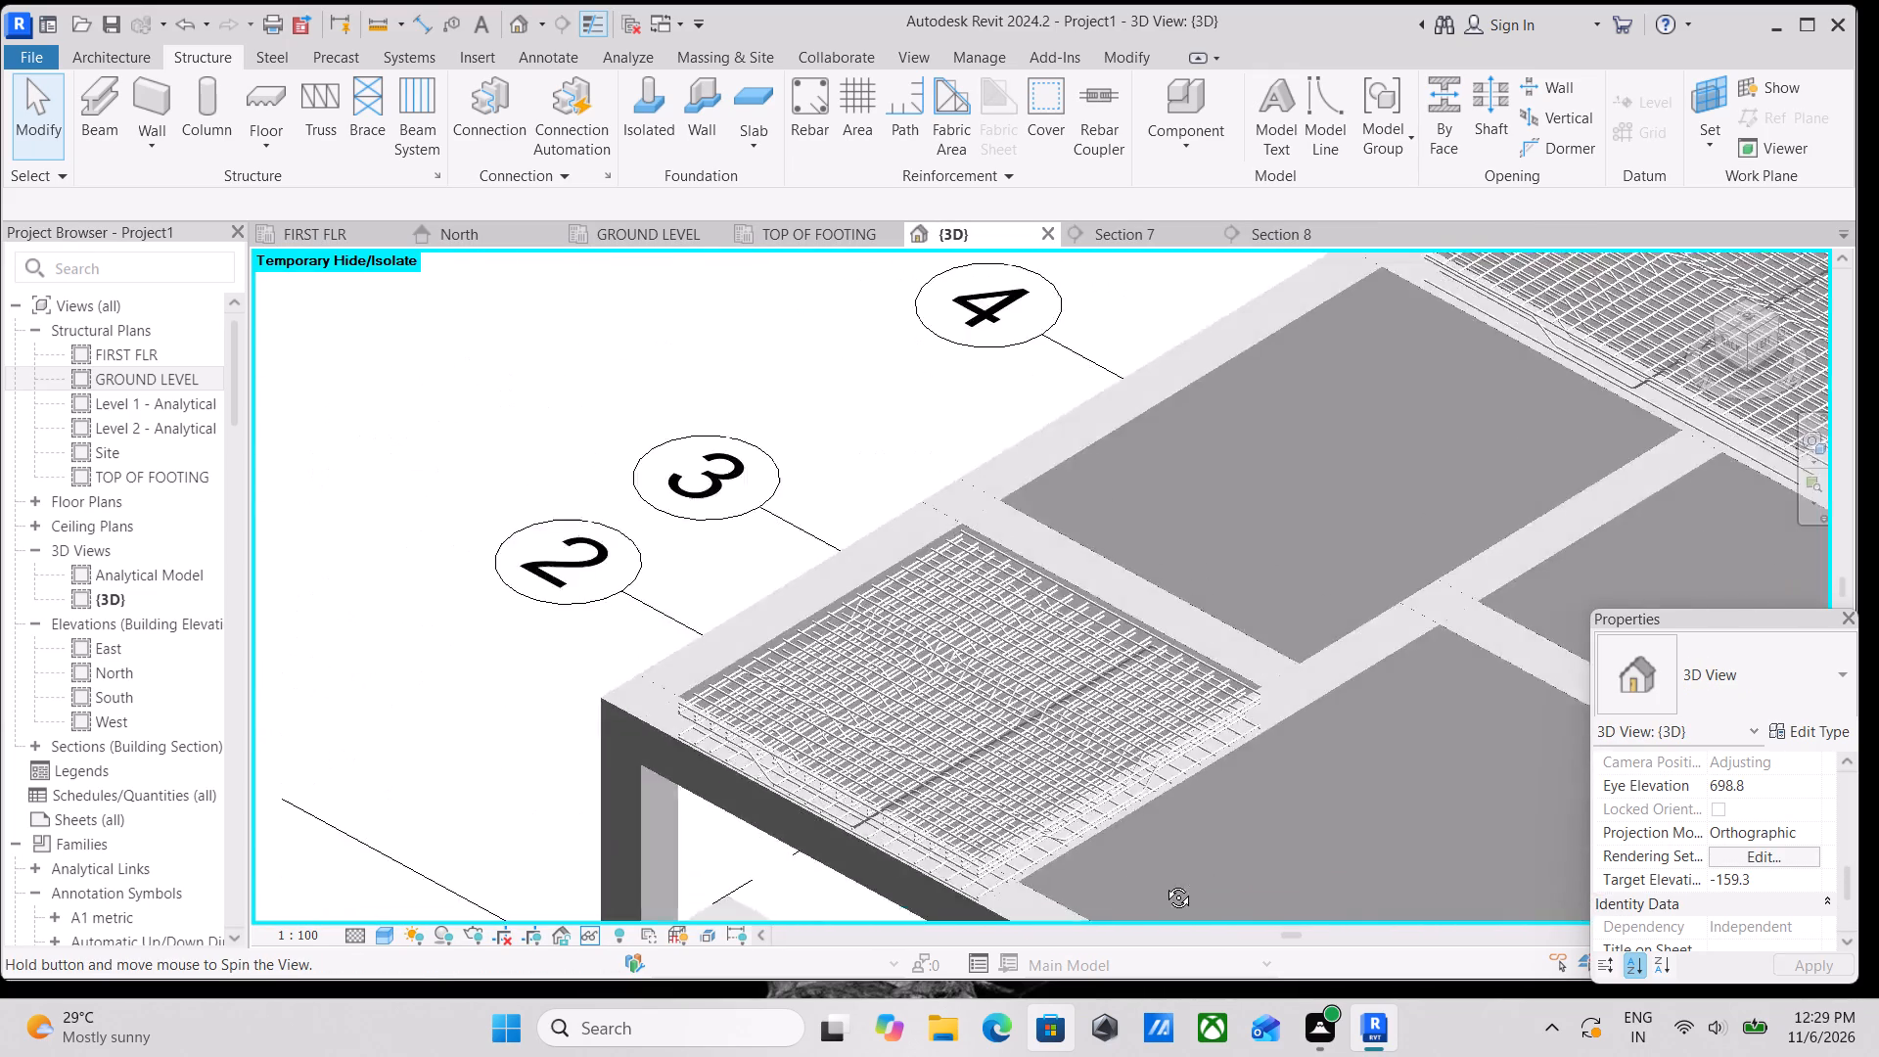
middle_click_drag(1164, 883, 959, 889, "shift")
middle_click_drag(1154, 748, 1024, 907, "shift")
middle_click_drag(1123, 757, 985, 555)
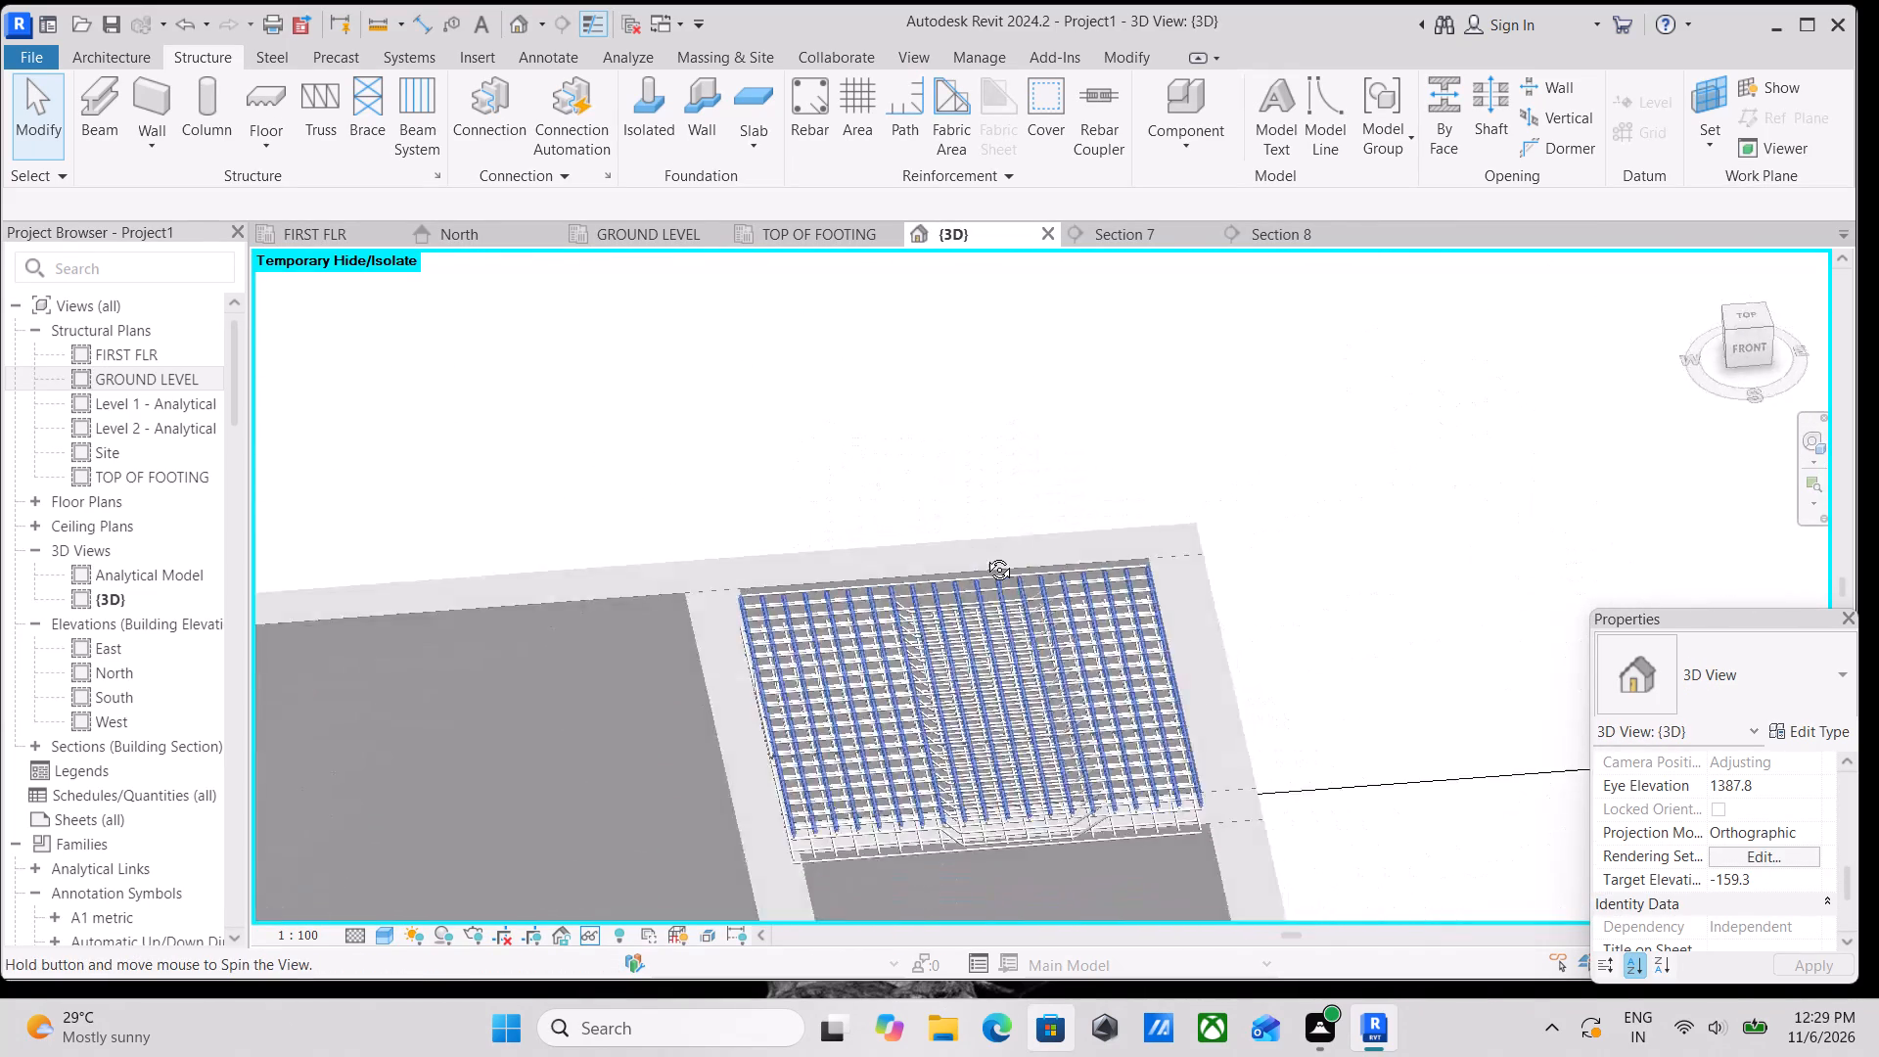
middle_click_drag(985, 555, 1523, 748)
middle_click_drag(1235, 829, 1306, 771)
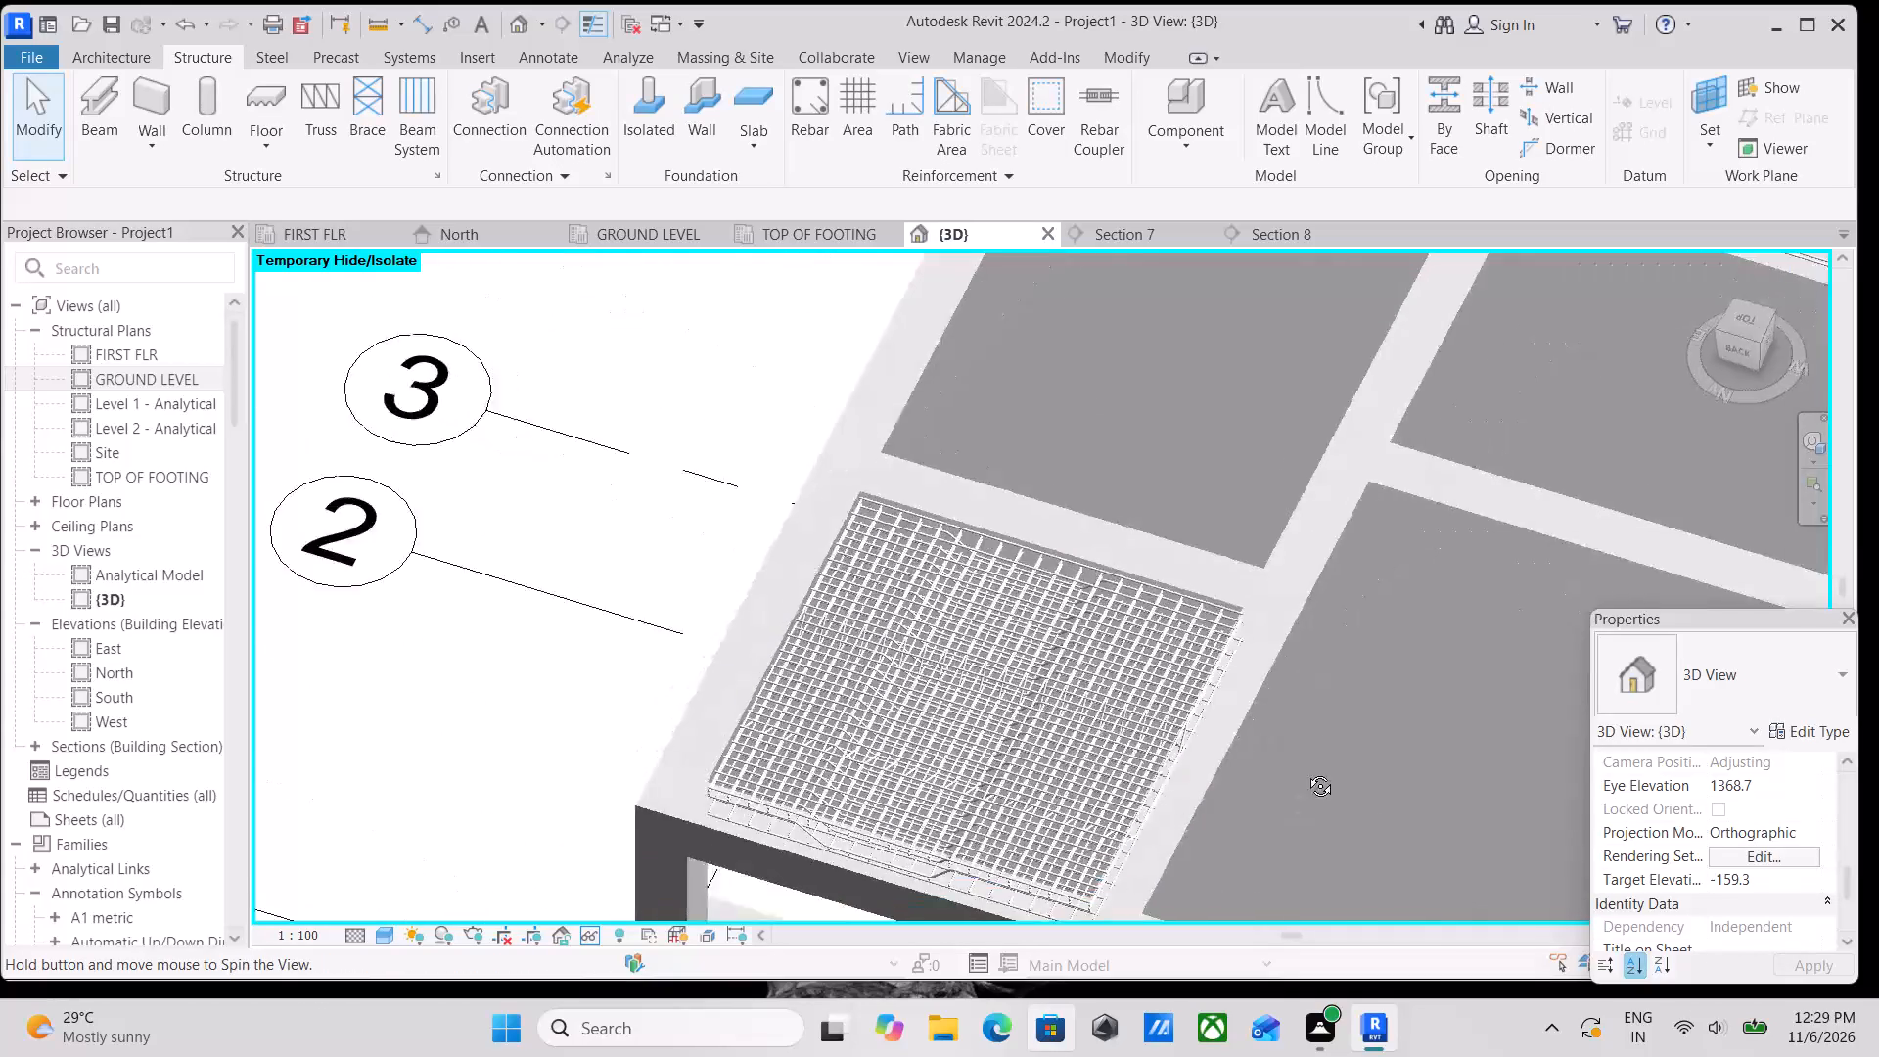
middle_click_drag(1306, 771, 932, 678)
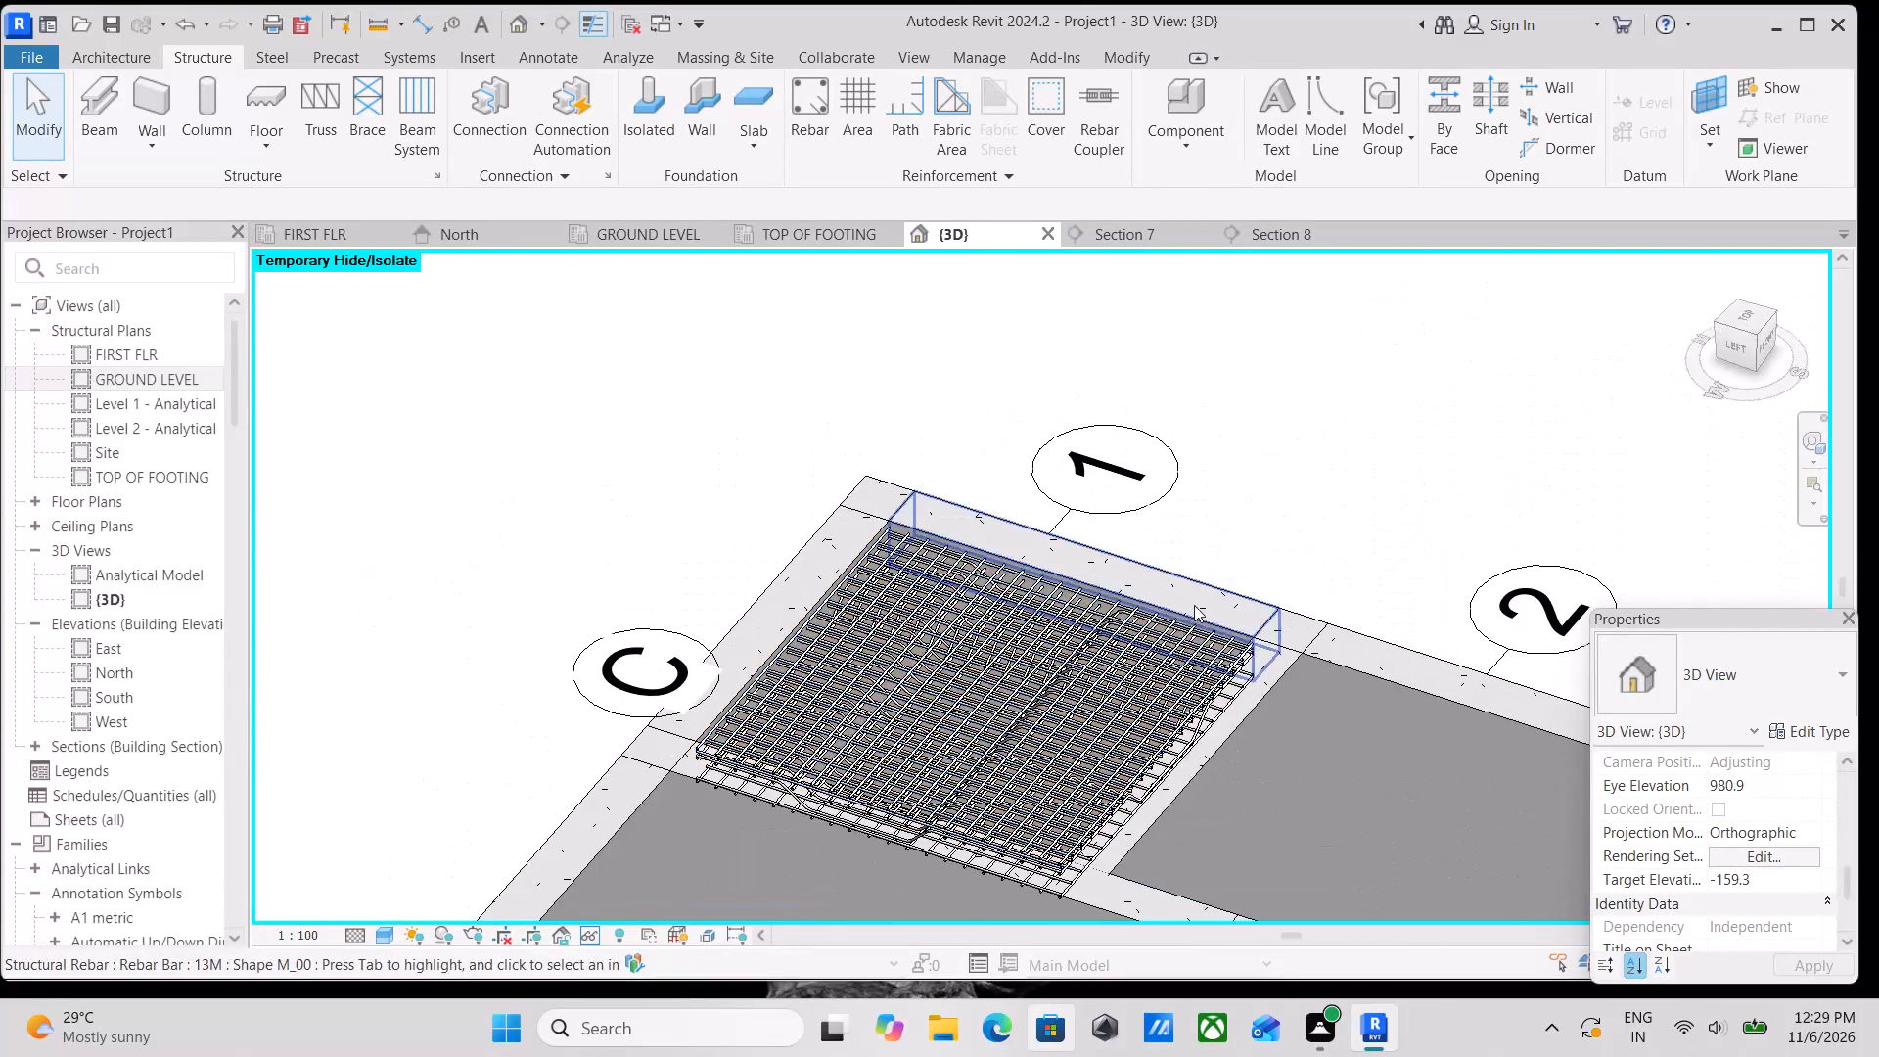
scroll(1201, 602, "down", 5)
middle_click_drag(1222, 670, 1028, 507)
middle_click_drag(1165, 643, 1300, 632, "shift")
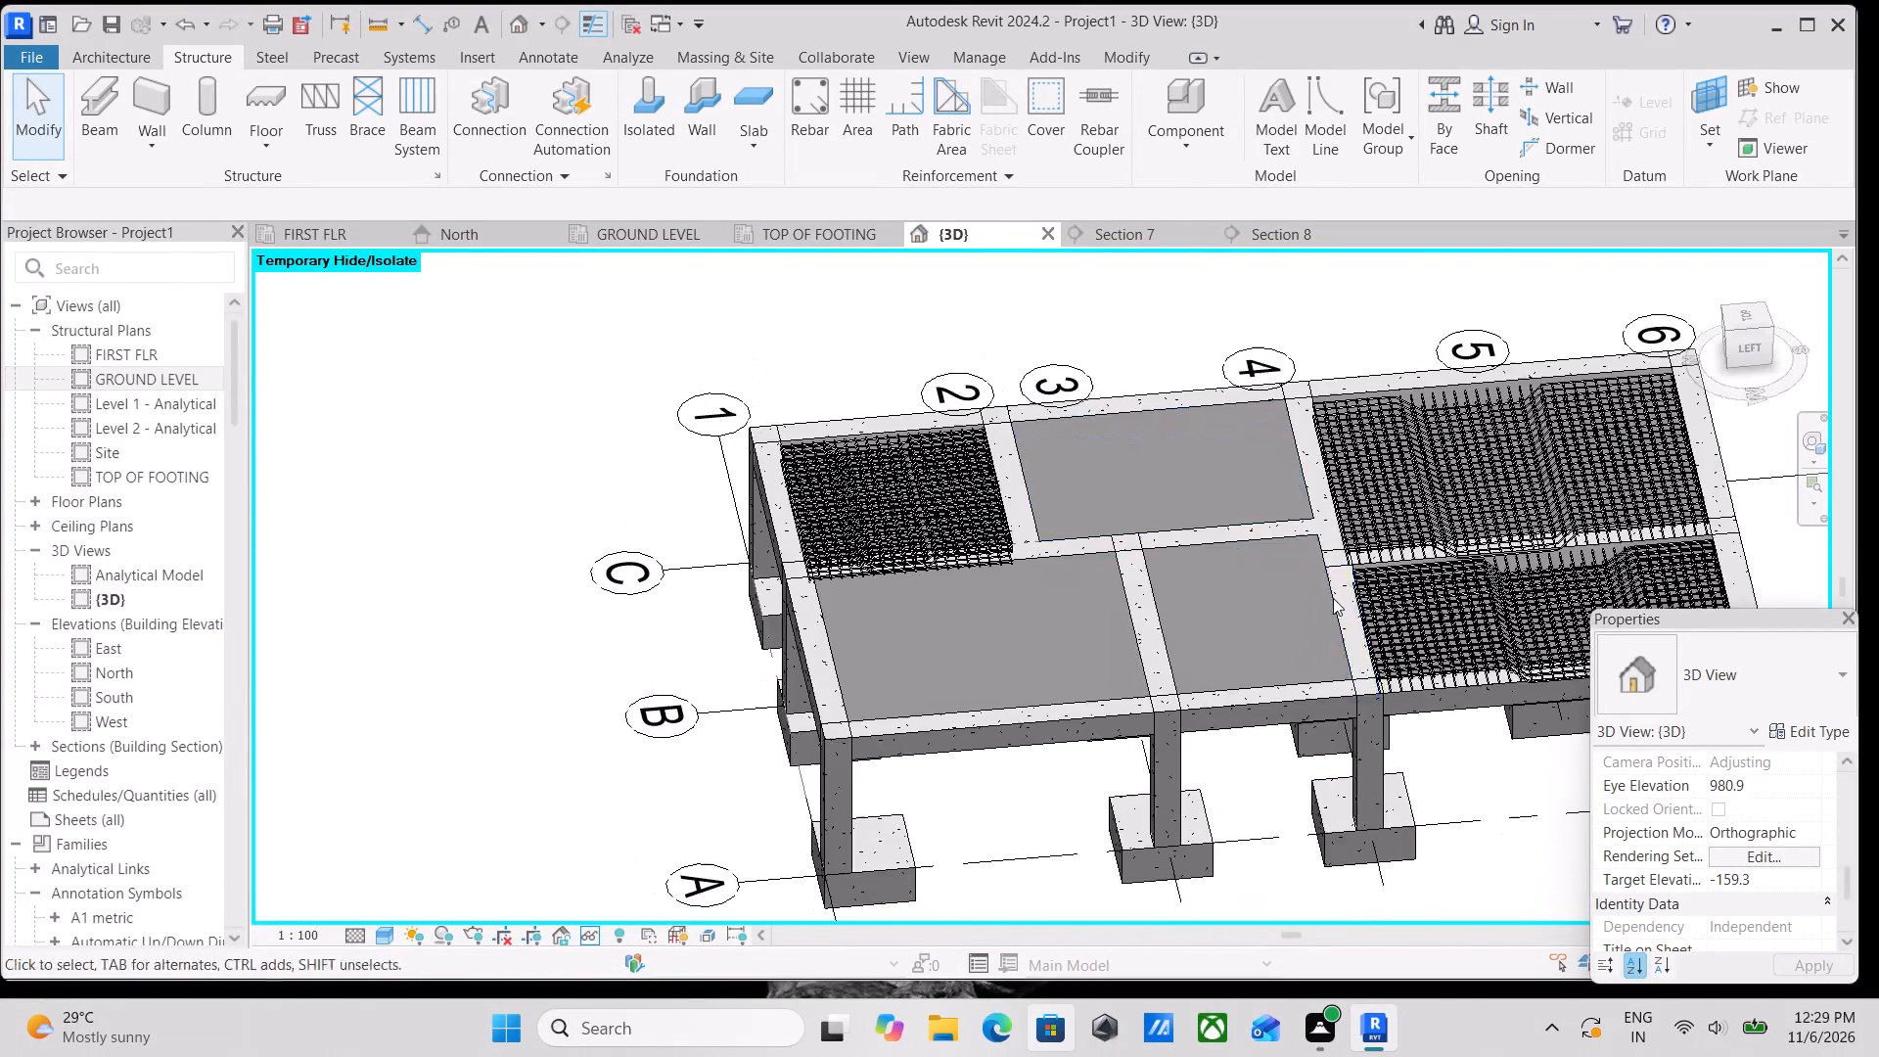
middle_click_drag(1333, 598, 1365, 691)
scroll(968, 557, "up", 3)
scroll(846, 400, "up", 2)
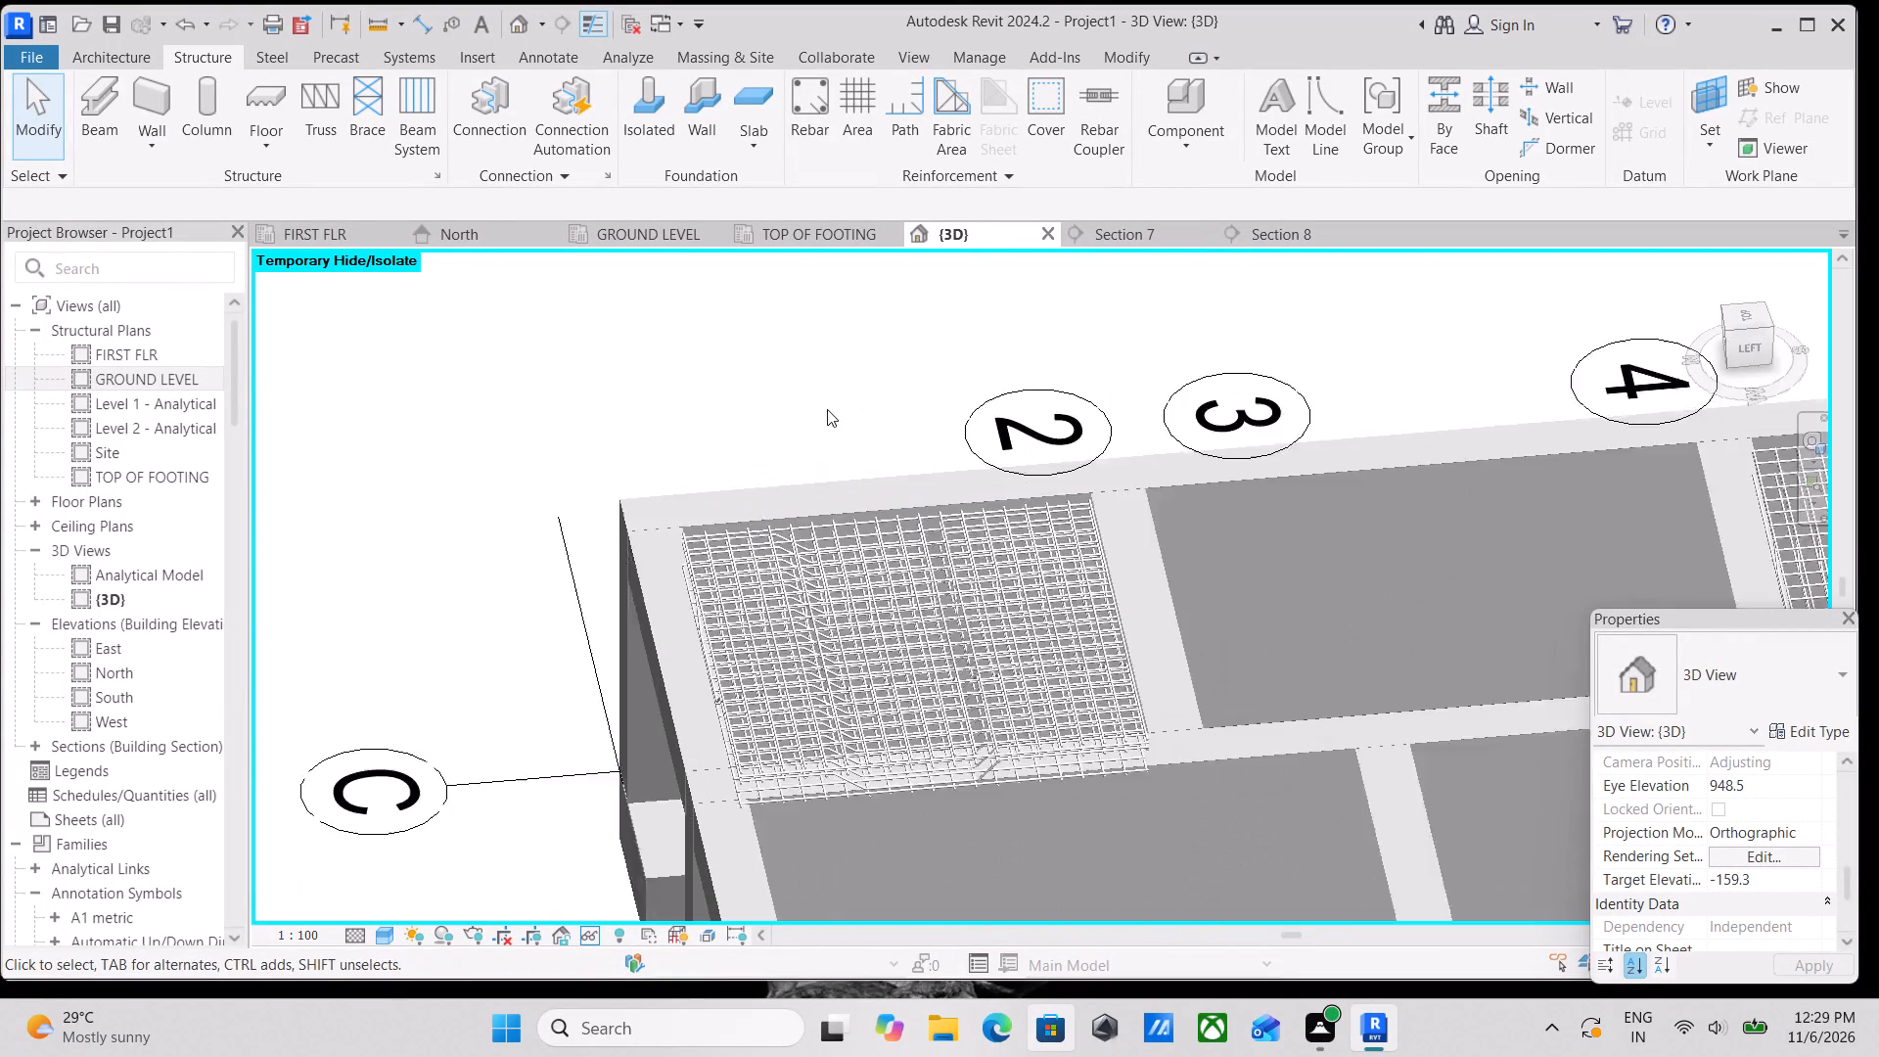
scroll(827, 409, "up", 1)
scroll(792, 531, "up", 10)
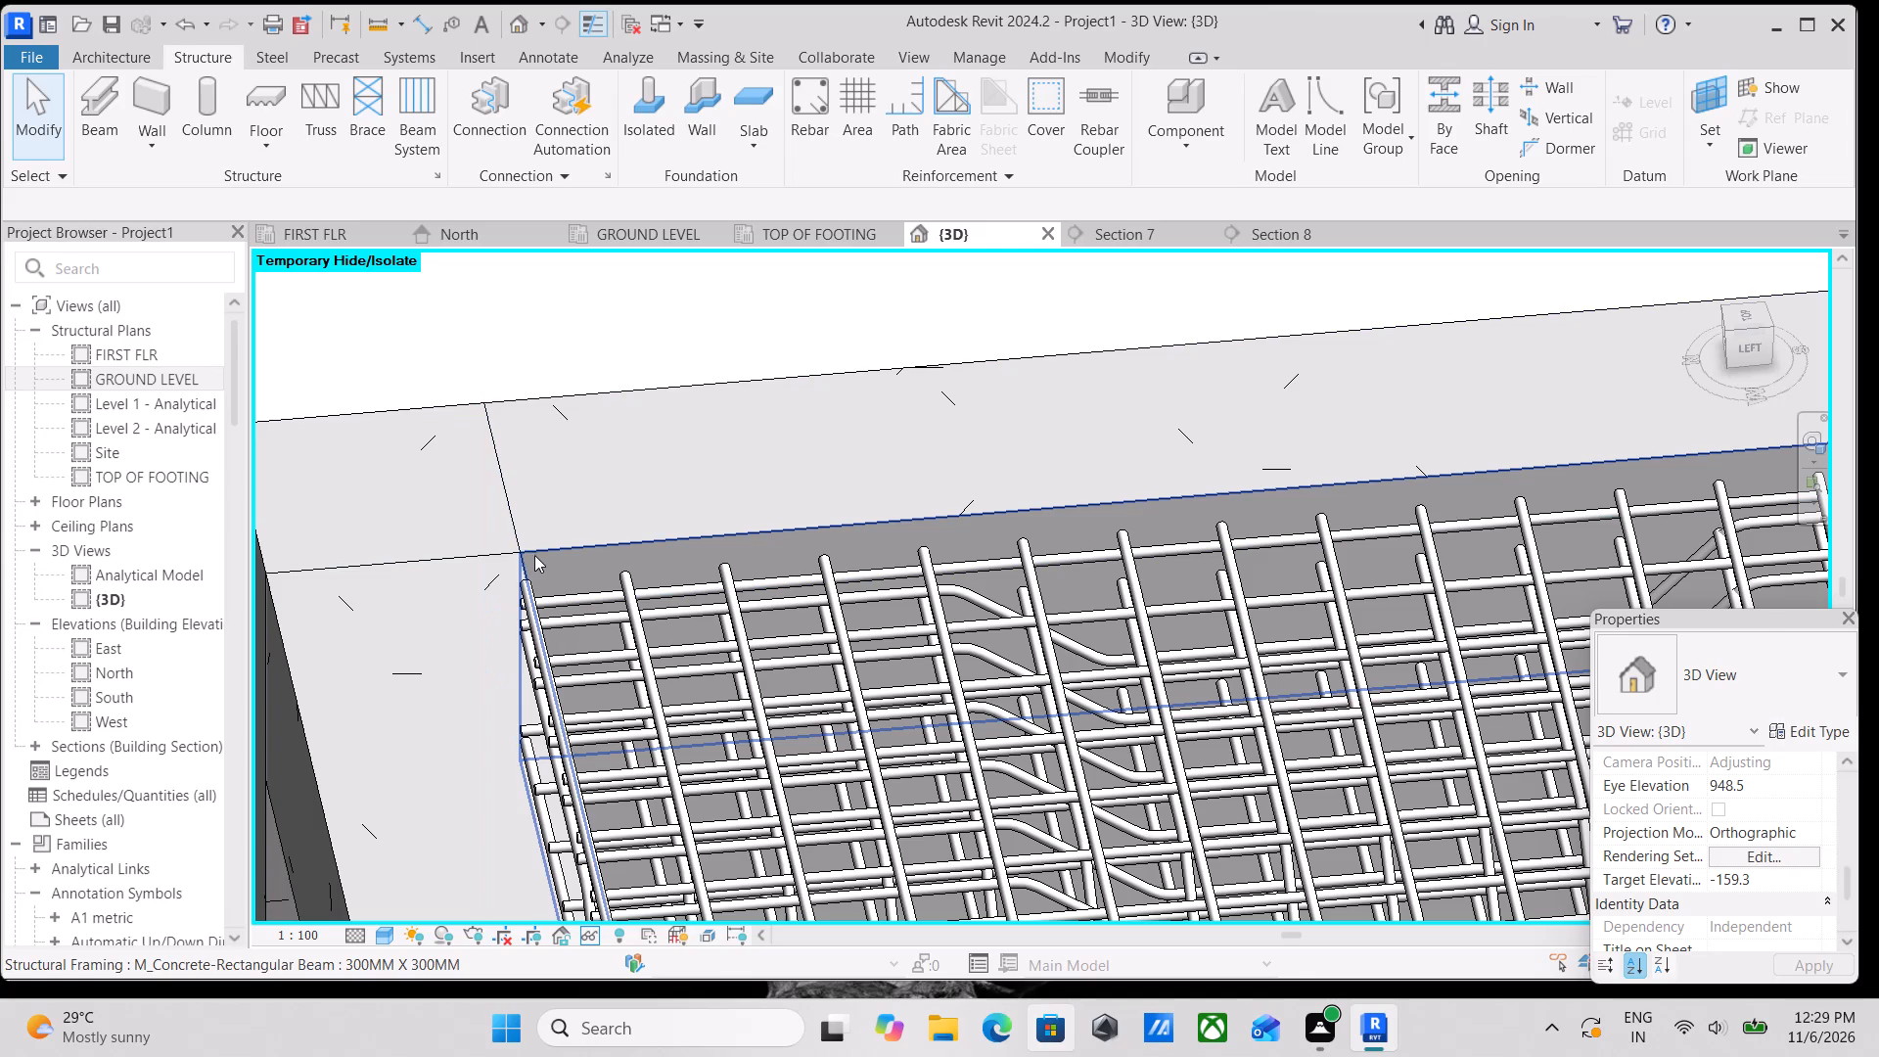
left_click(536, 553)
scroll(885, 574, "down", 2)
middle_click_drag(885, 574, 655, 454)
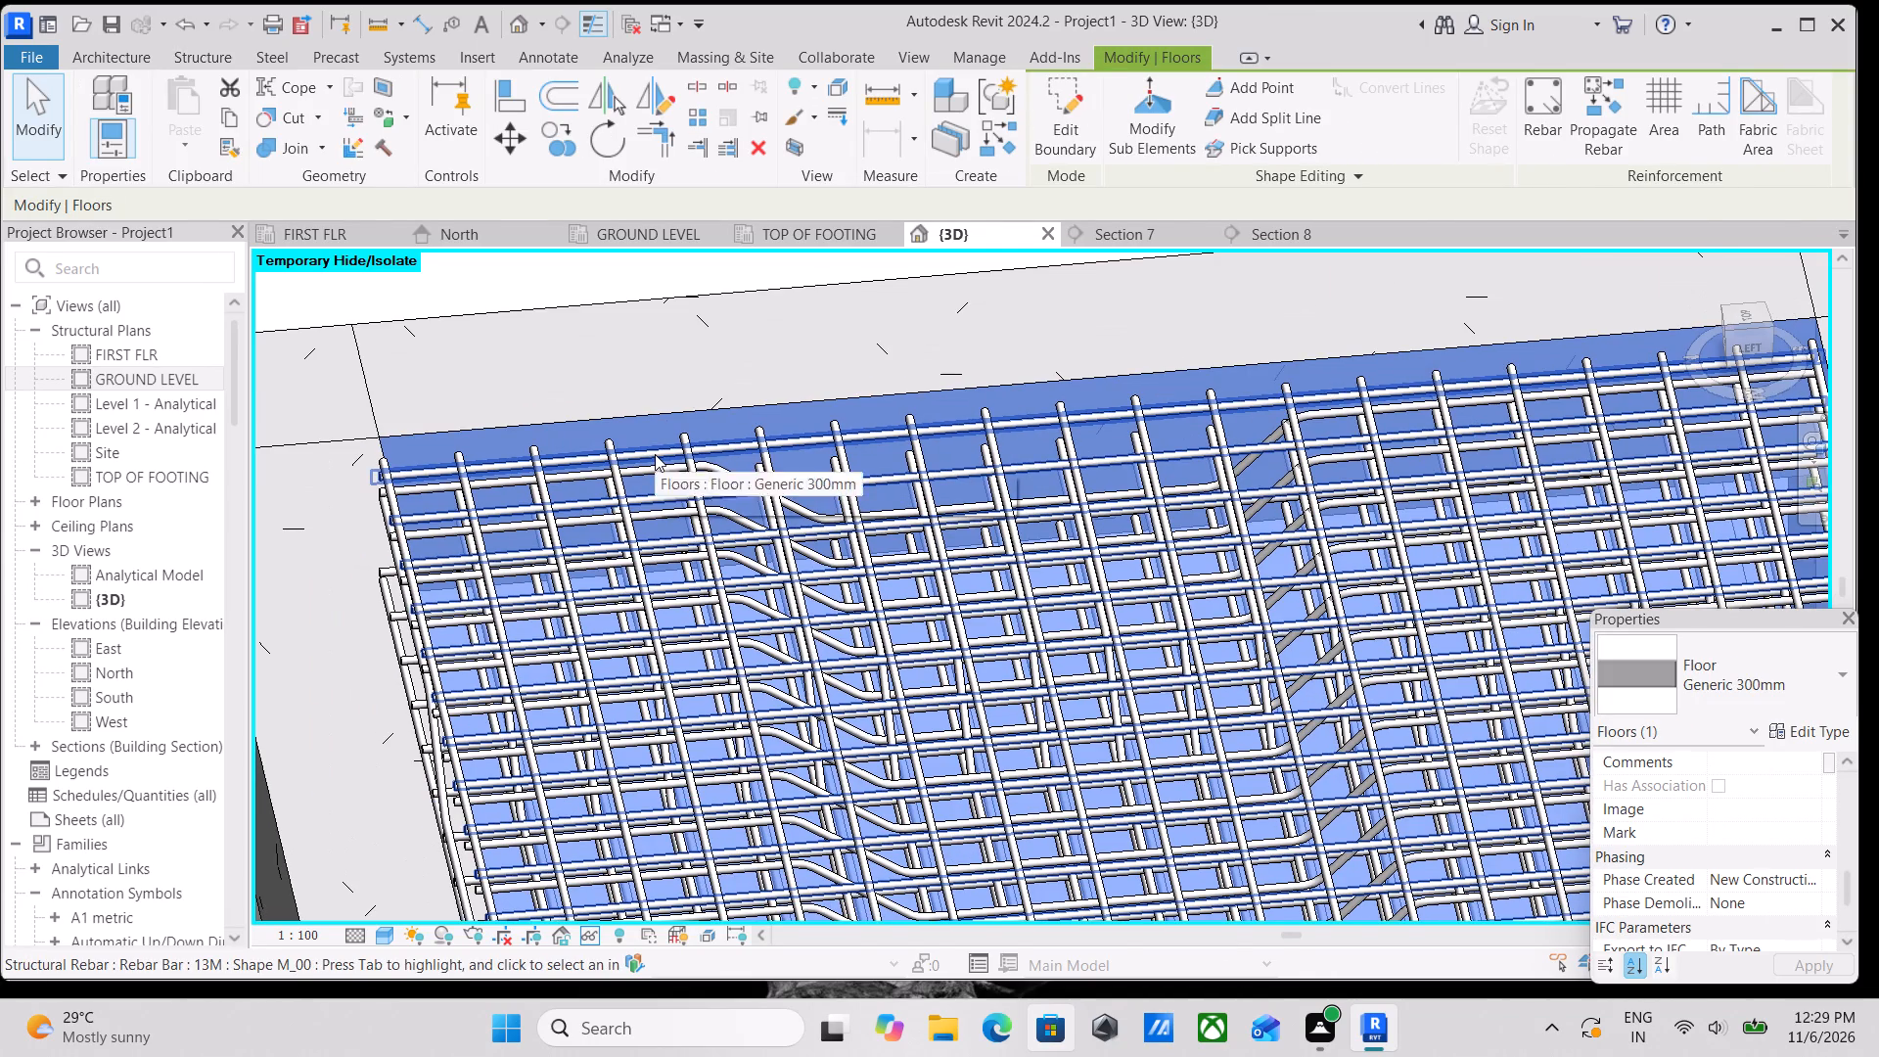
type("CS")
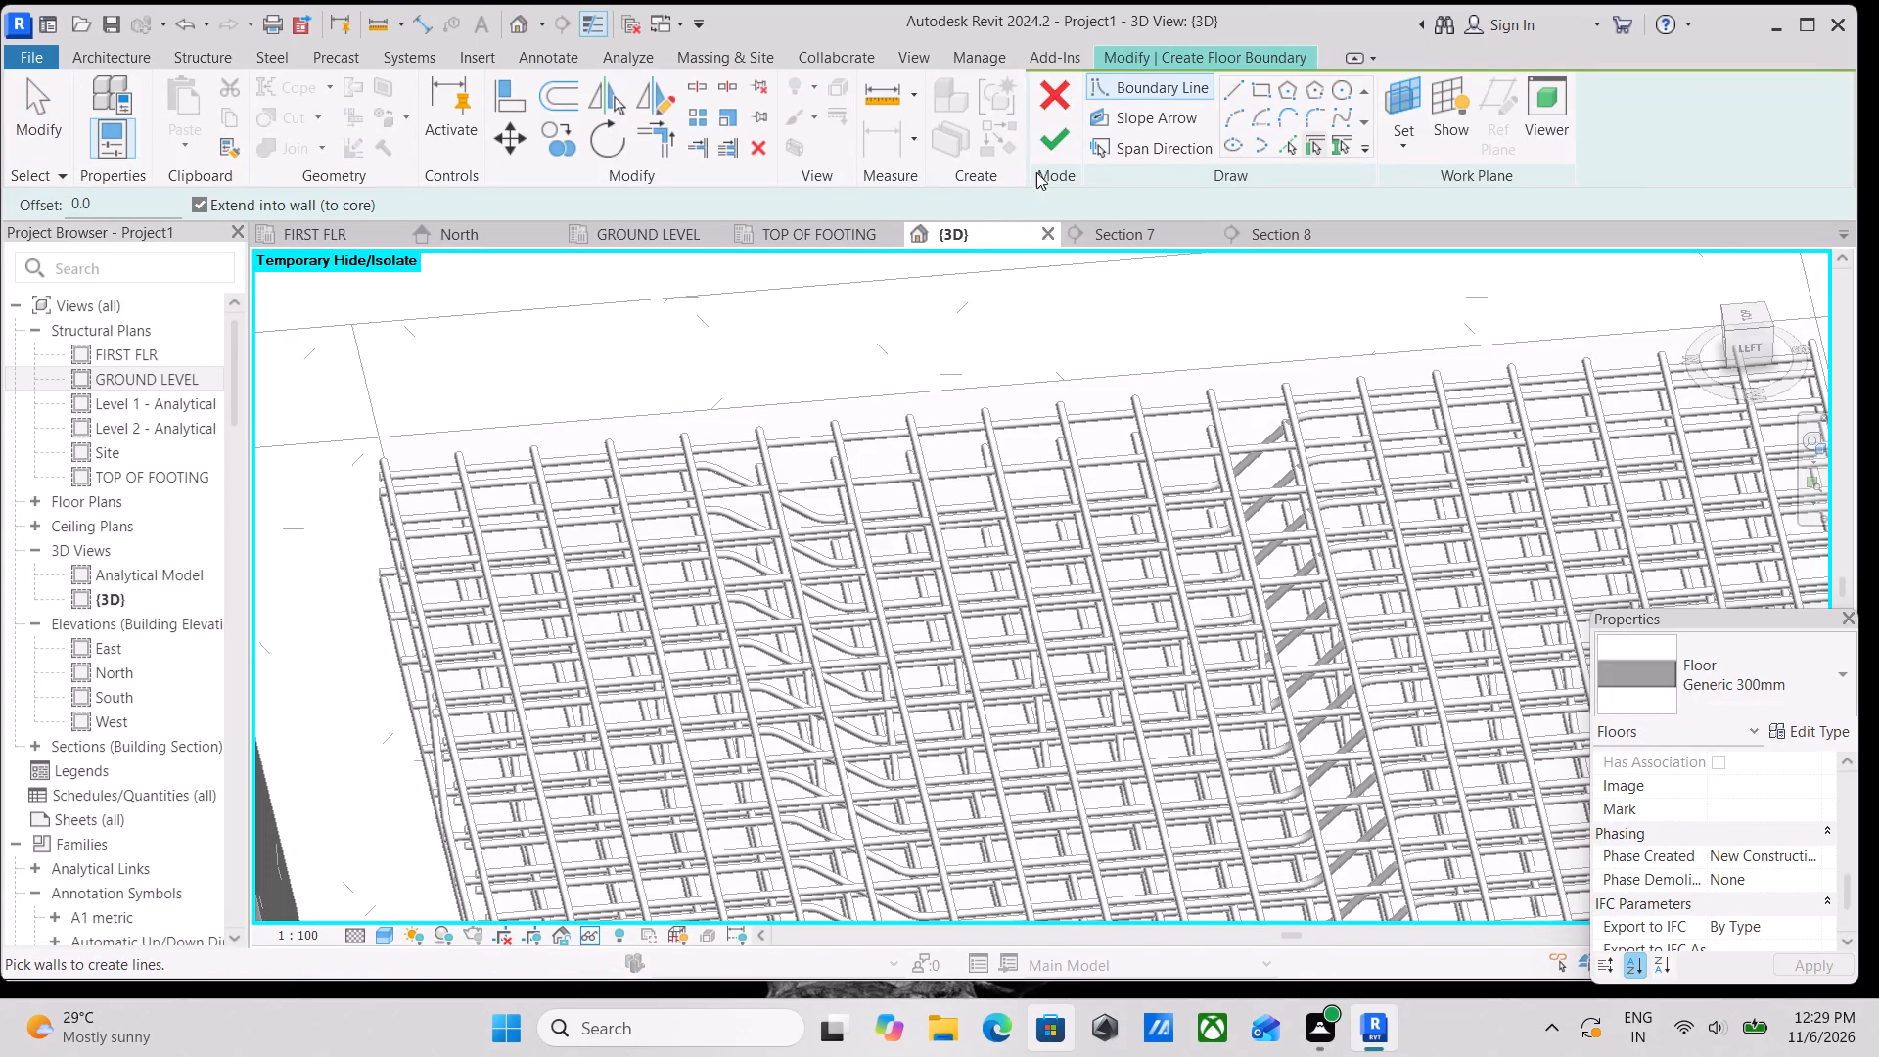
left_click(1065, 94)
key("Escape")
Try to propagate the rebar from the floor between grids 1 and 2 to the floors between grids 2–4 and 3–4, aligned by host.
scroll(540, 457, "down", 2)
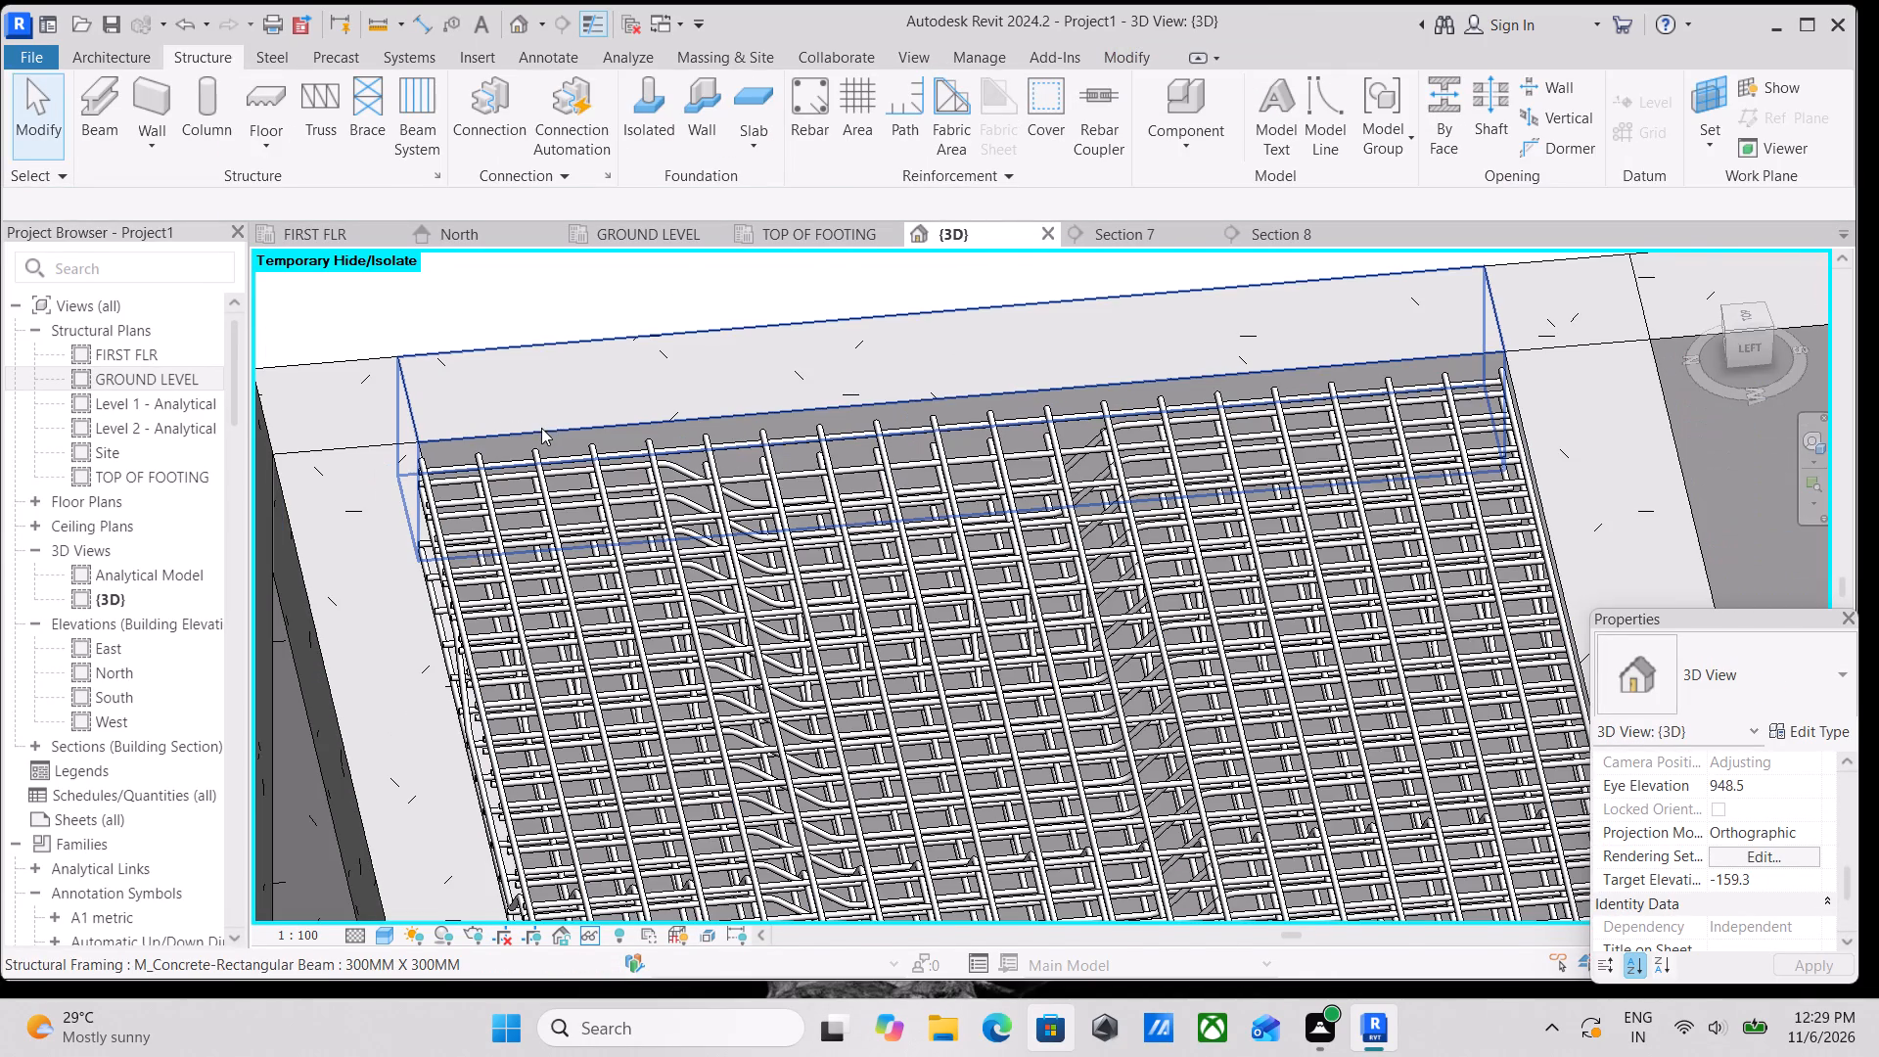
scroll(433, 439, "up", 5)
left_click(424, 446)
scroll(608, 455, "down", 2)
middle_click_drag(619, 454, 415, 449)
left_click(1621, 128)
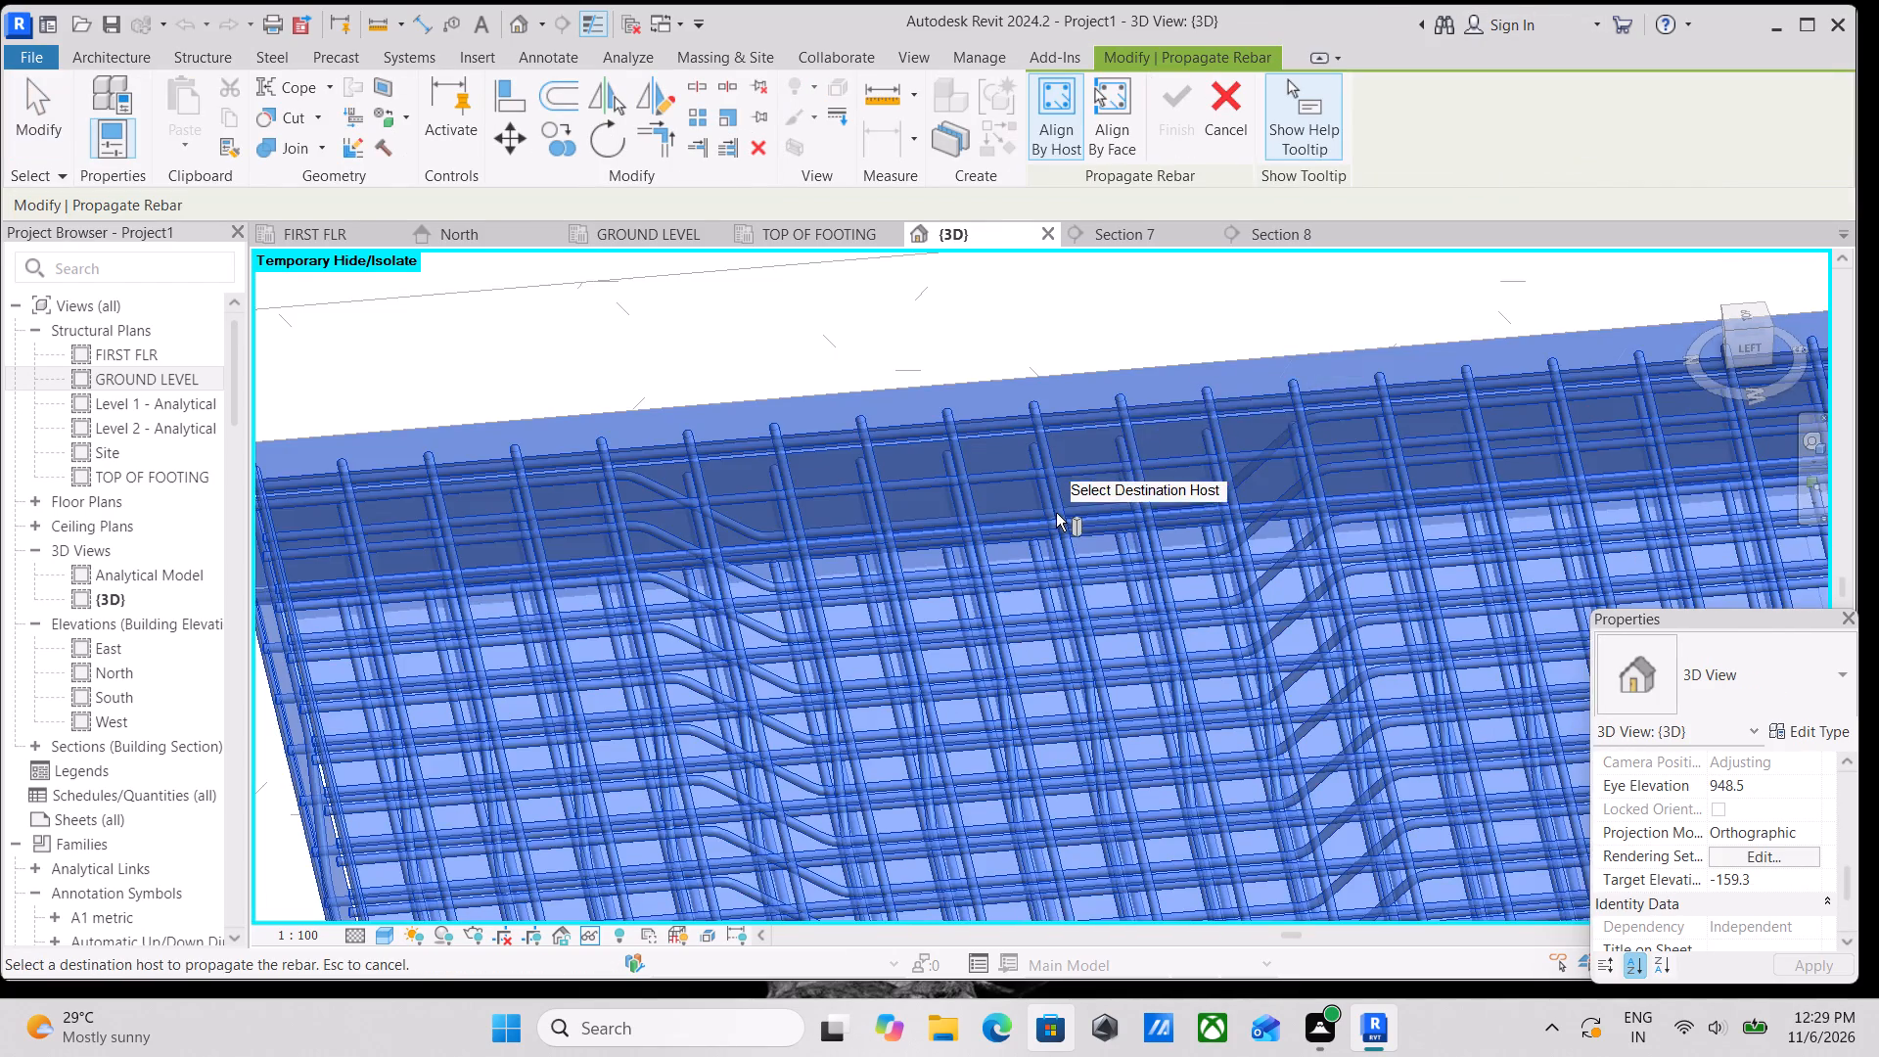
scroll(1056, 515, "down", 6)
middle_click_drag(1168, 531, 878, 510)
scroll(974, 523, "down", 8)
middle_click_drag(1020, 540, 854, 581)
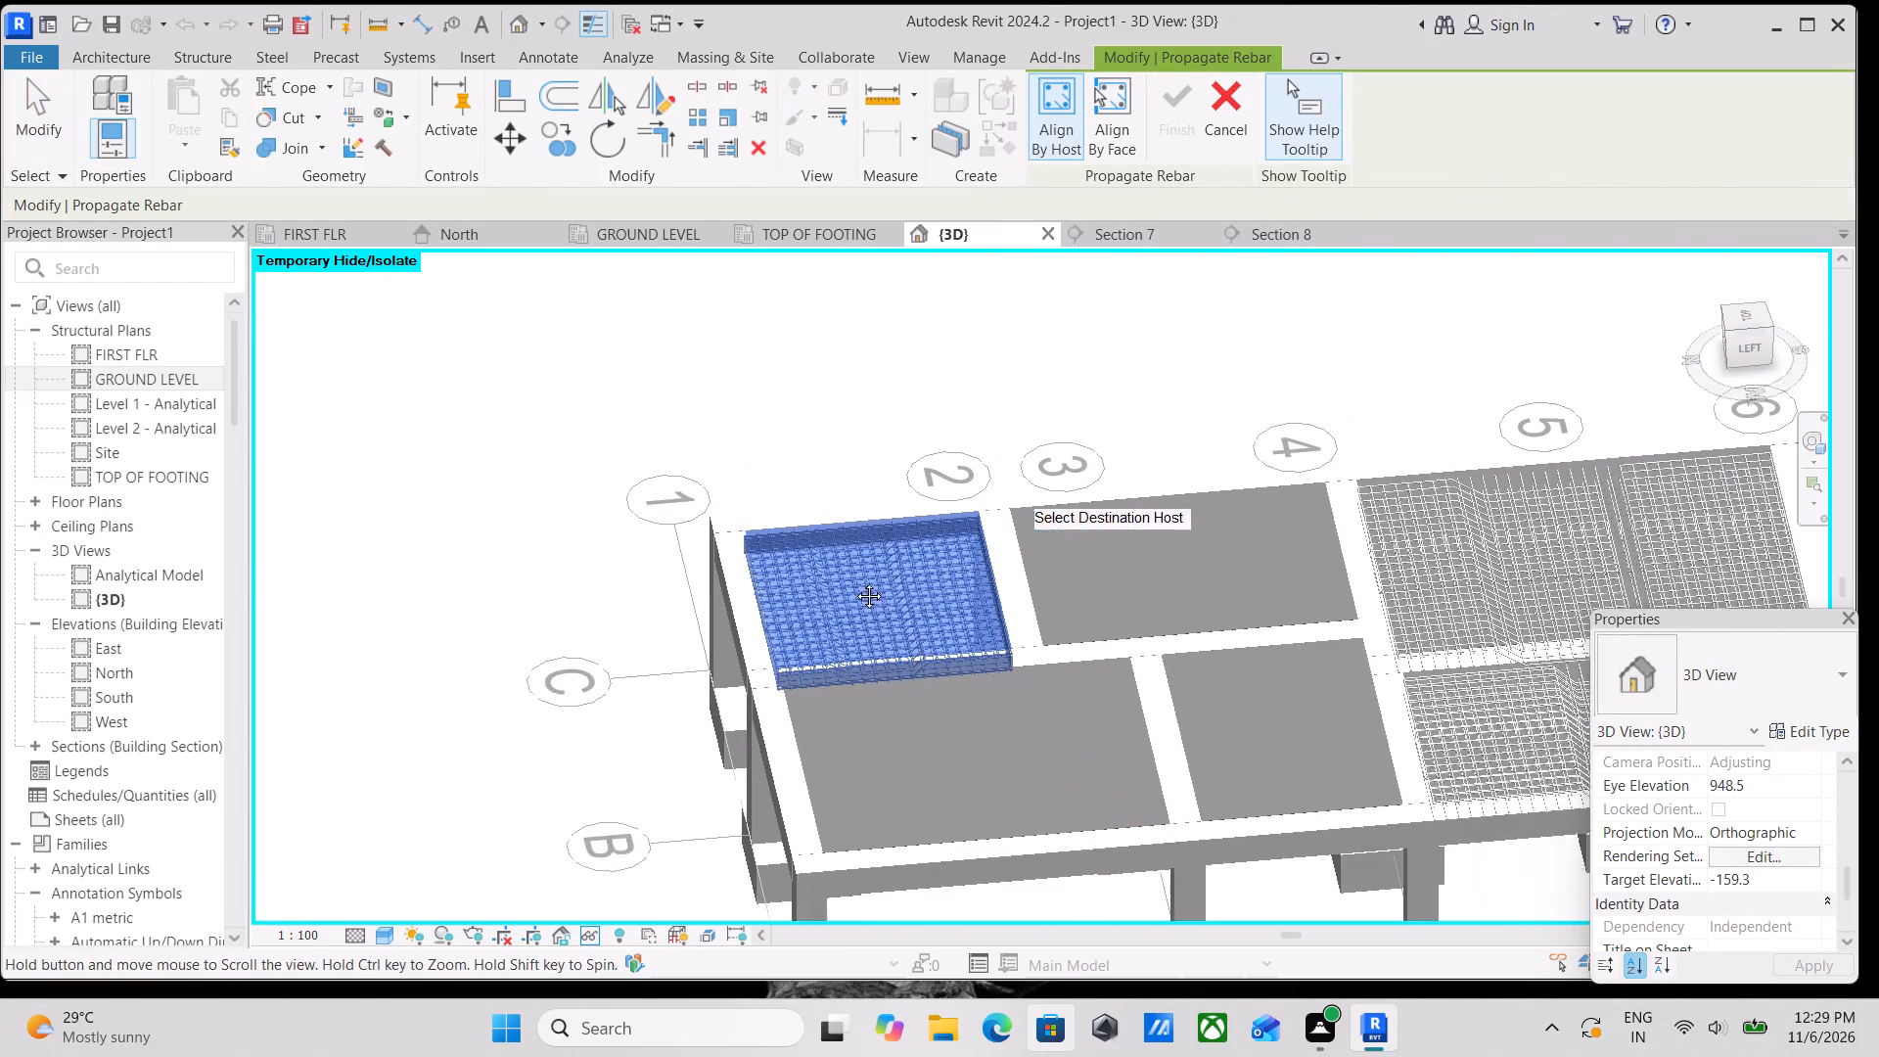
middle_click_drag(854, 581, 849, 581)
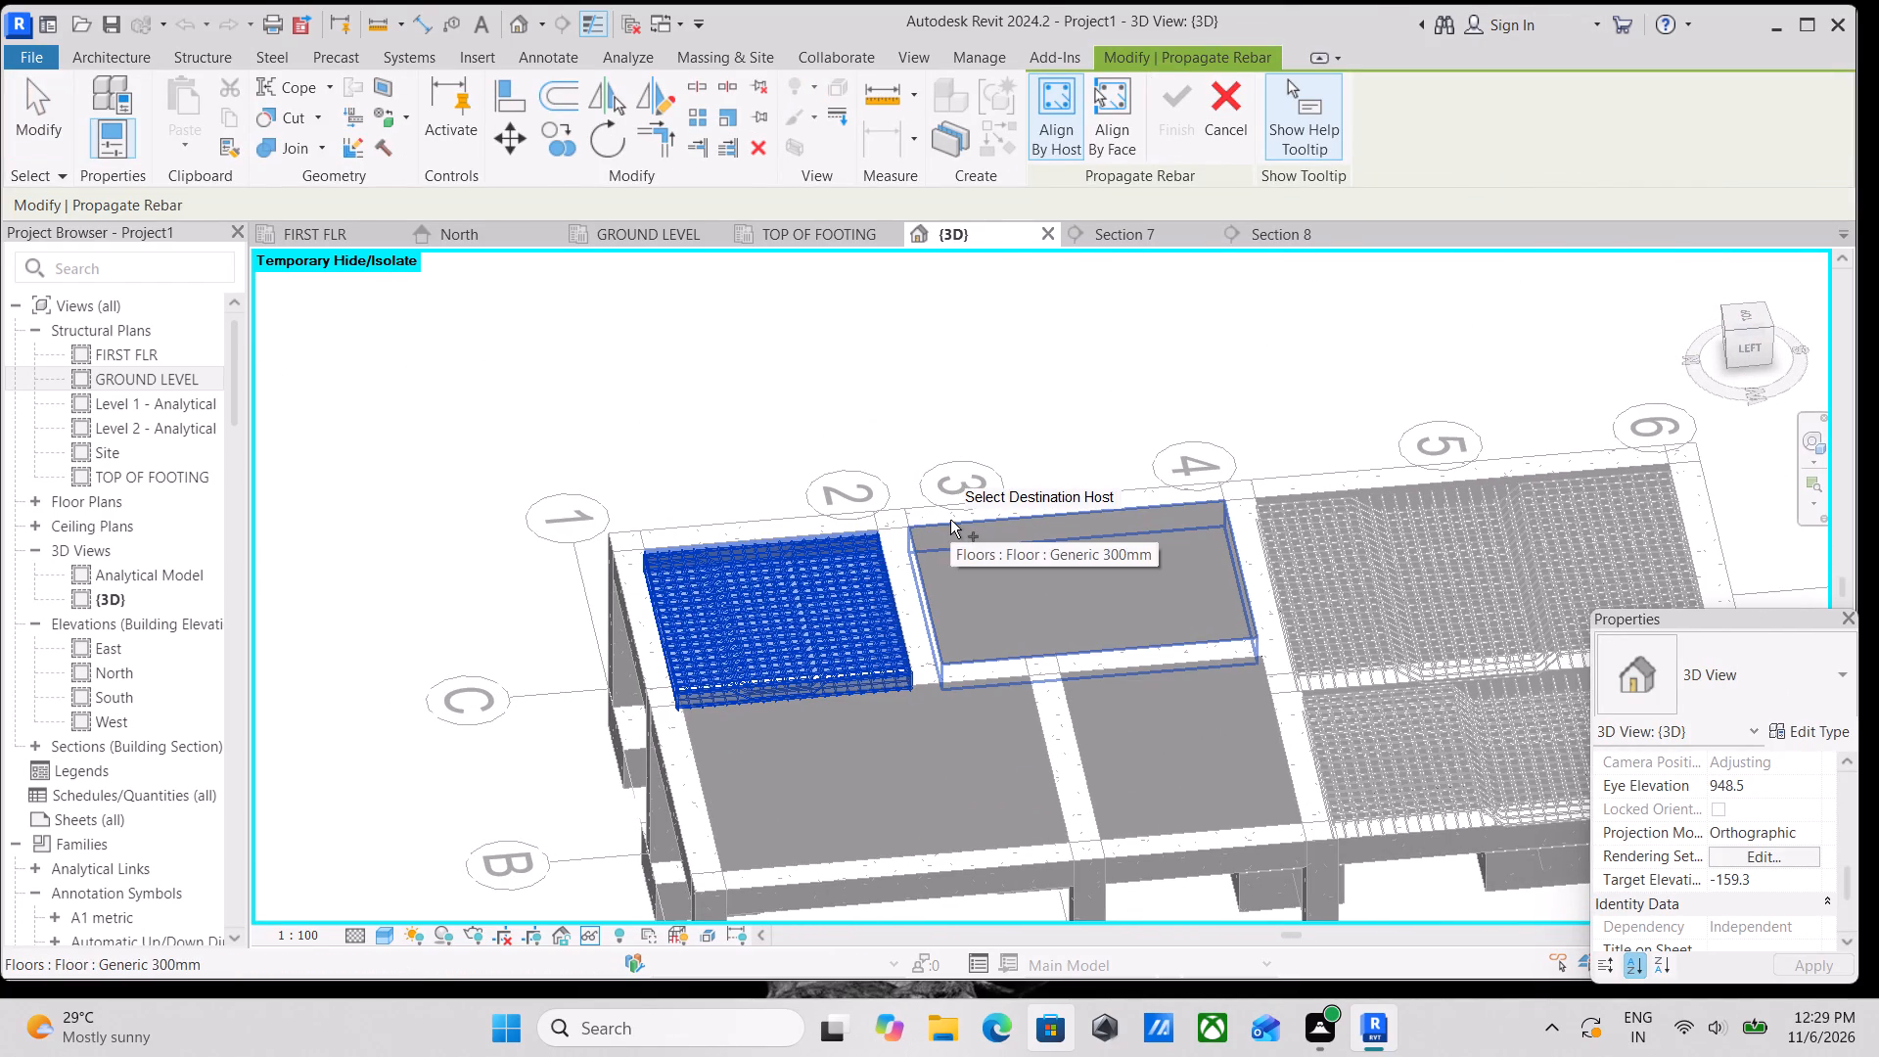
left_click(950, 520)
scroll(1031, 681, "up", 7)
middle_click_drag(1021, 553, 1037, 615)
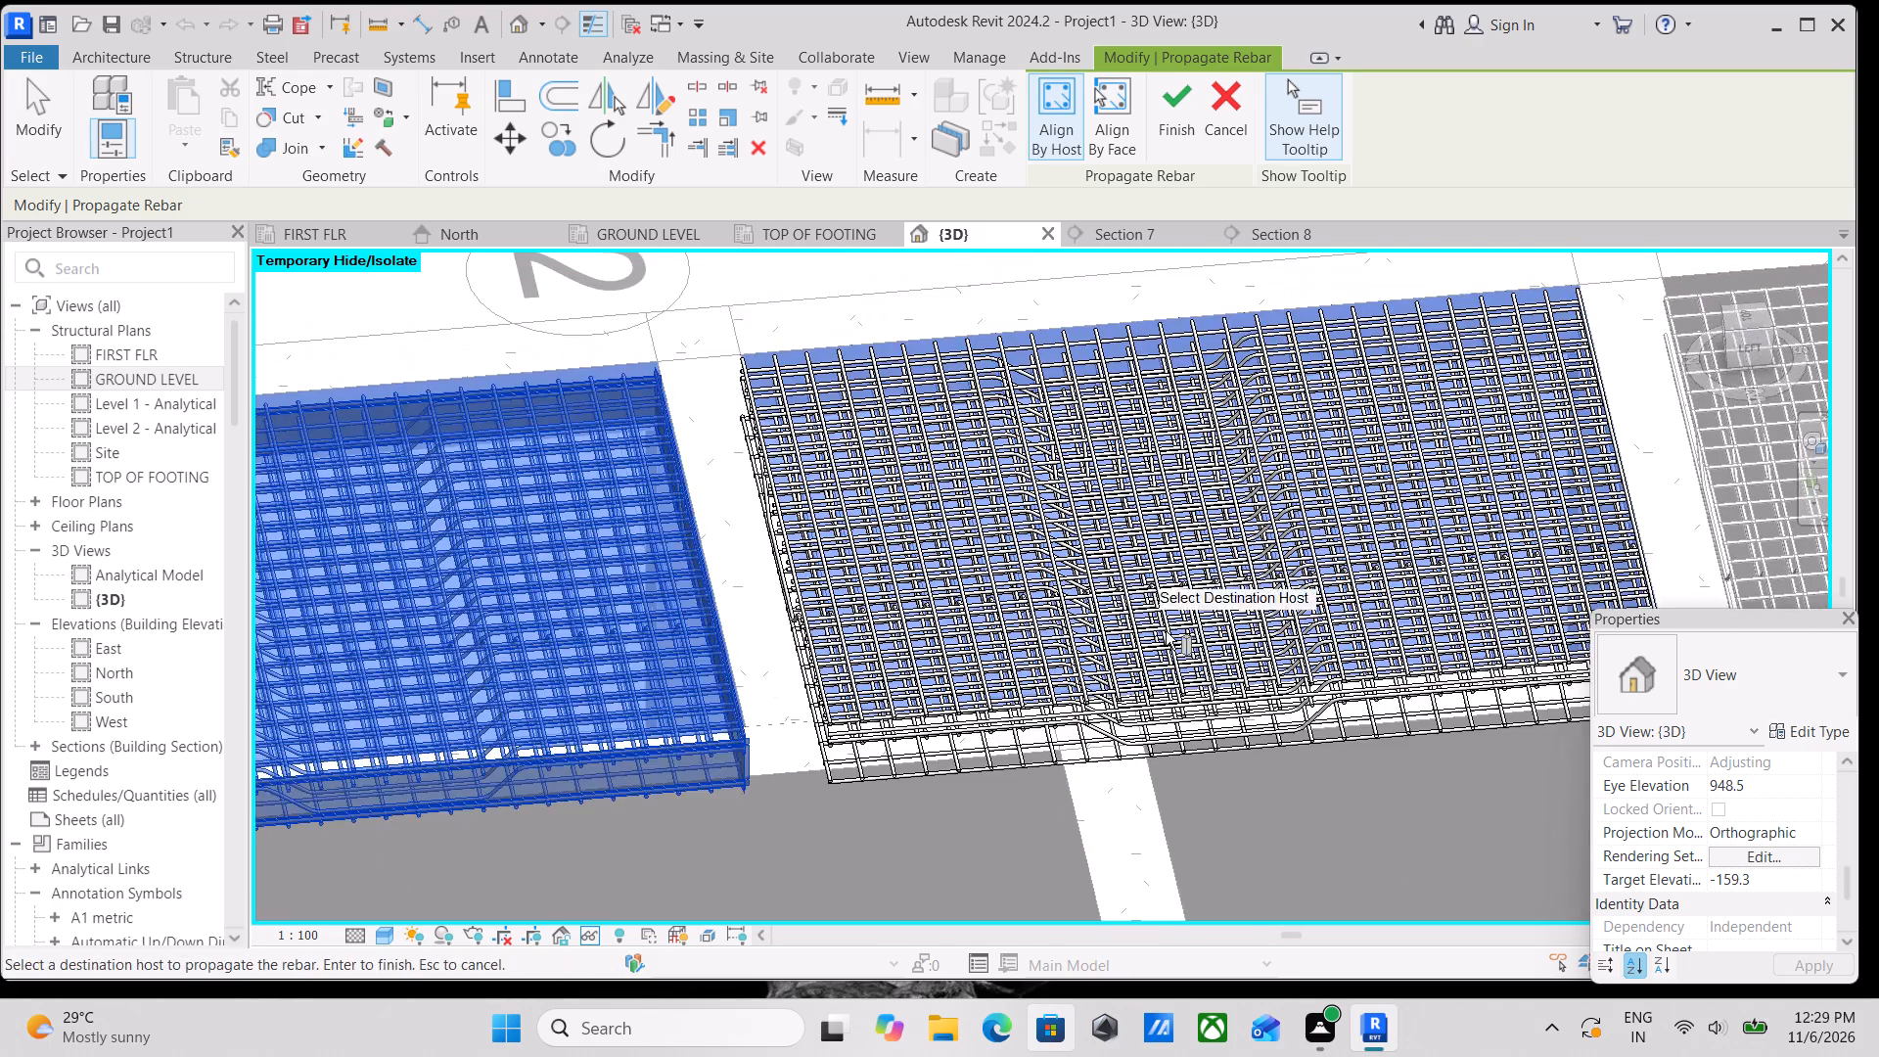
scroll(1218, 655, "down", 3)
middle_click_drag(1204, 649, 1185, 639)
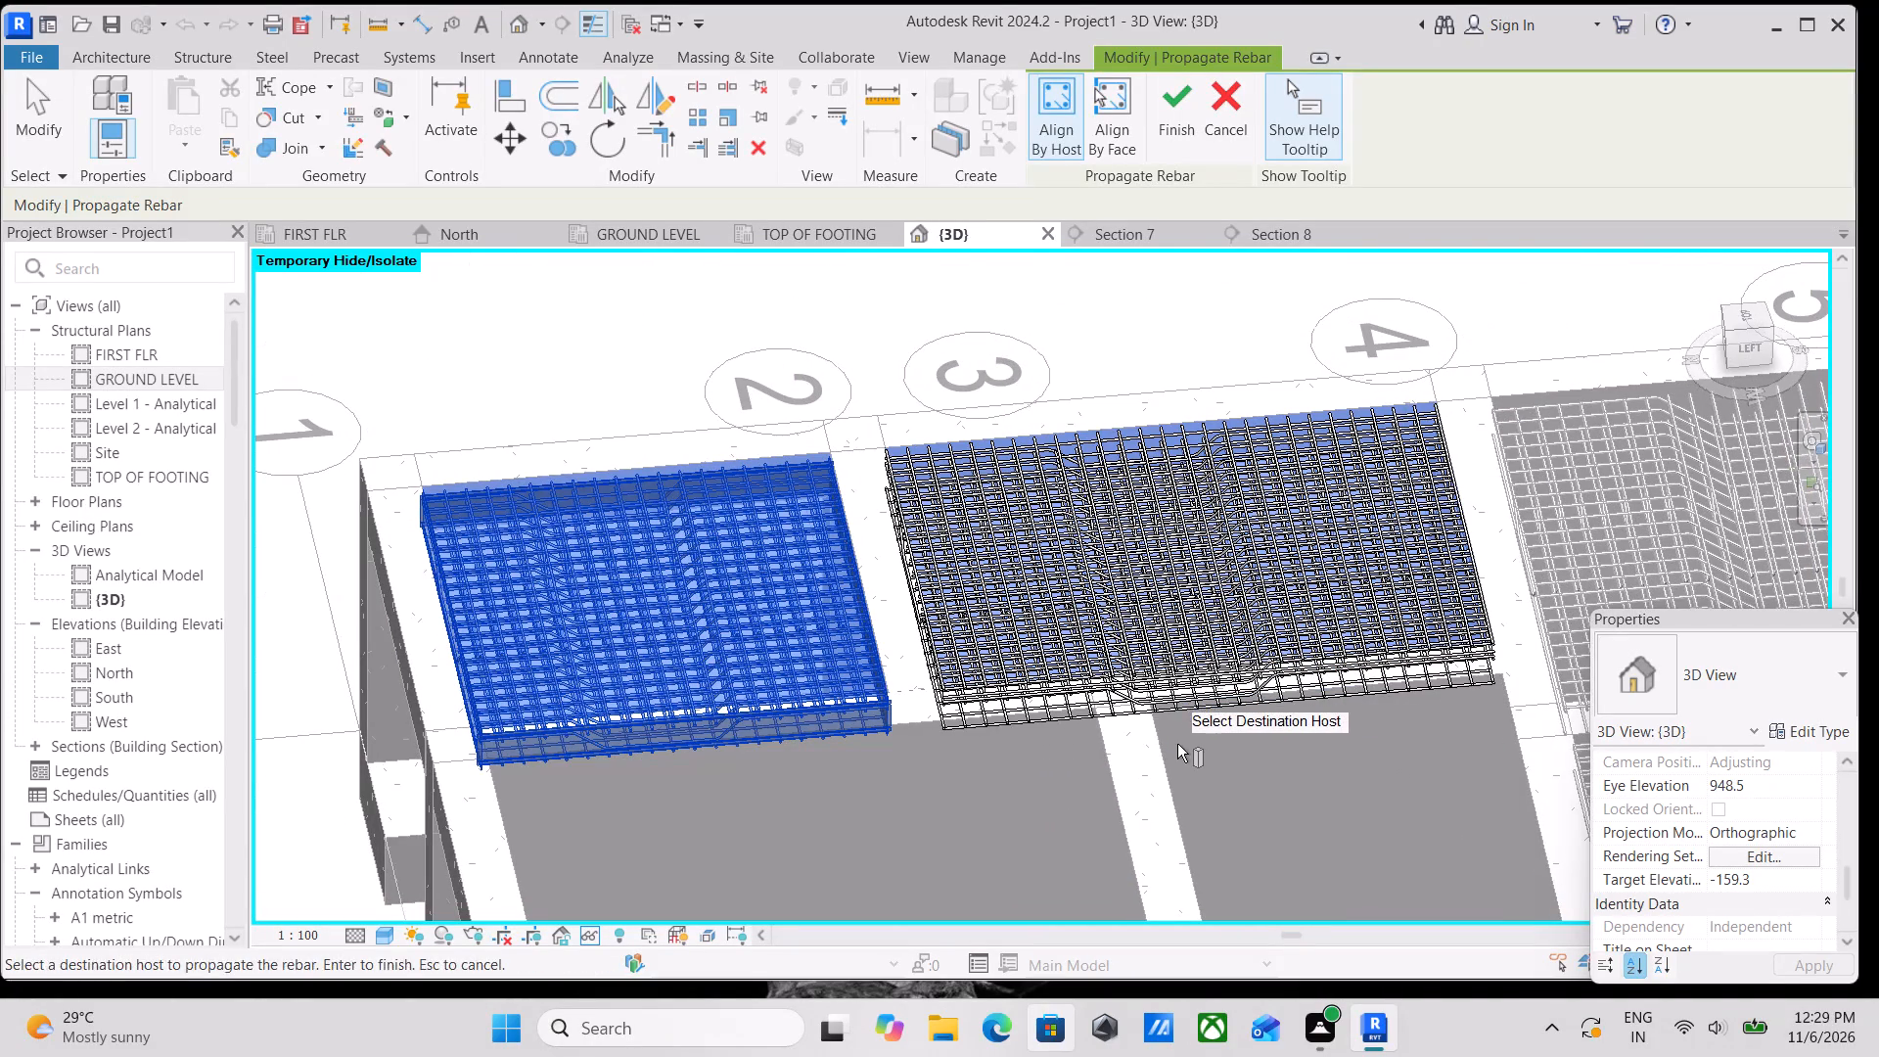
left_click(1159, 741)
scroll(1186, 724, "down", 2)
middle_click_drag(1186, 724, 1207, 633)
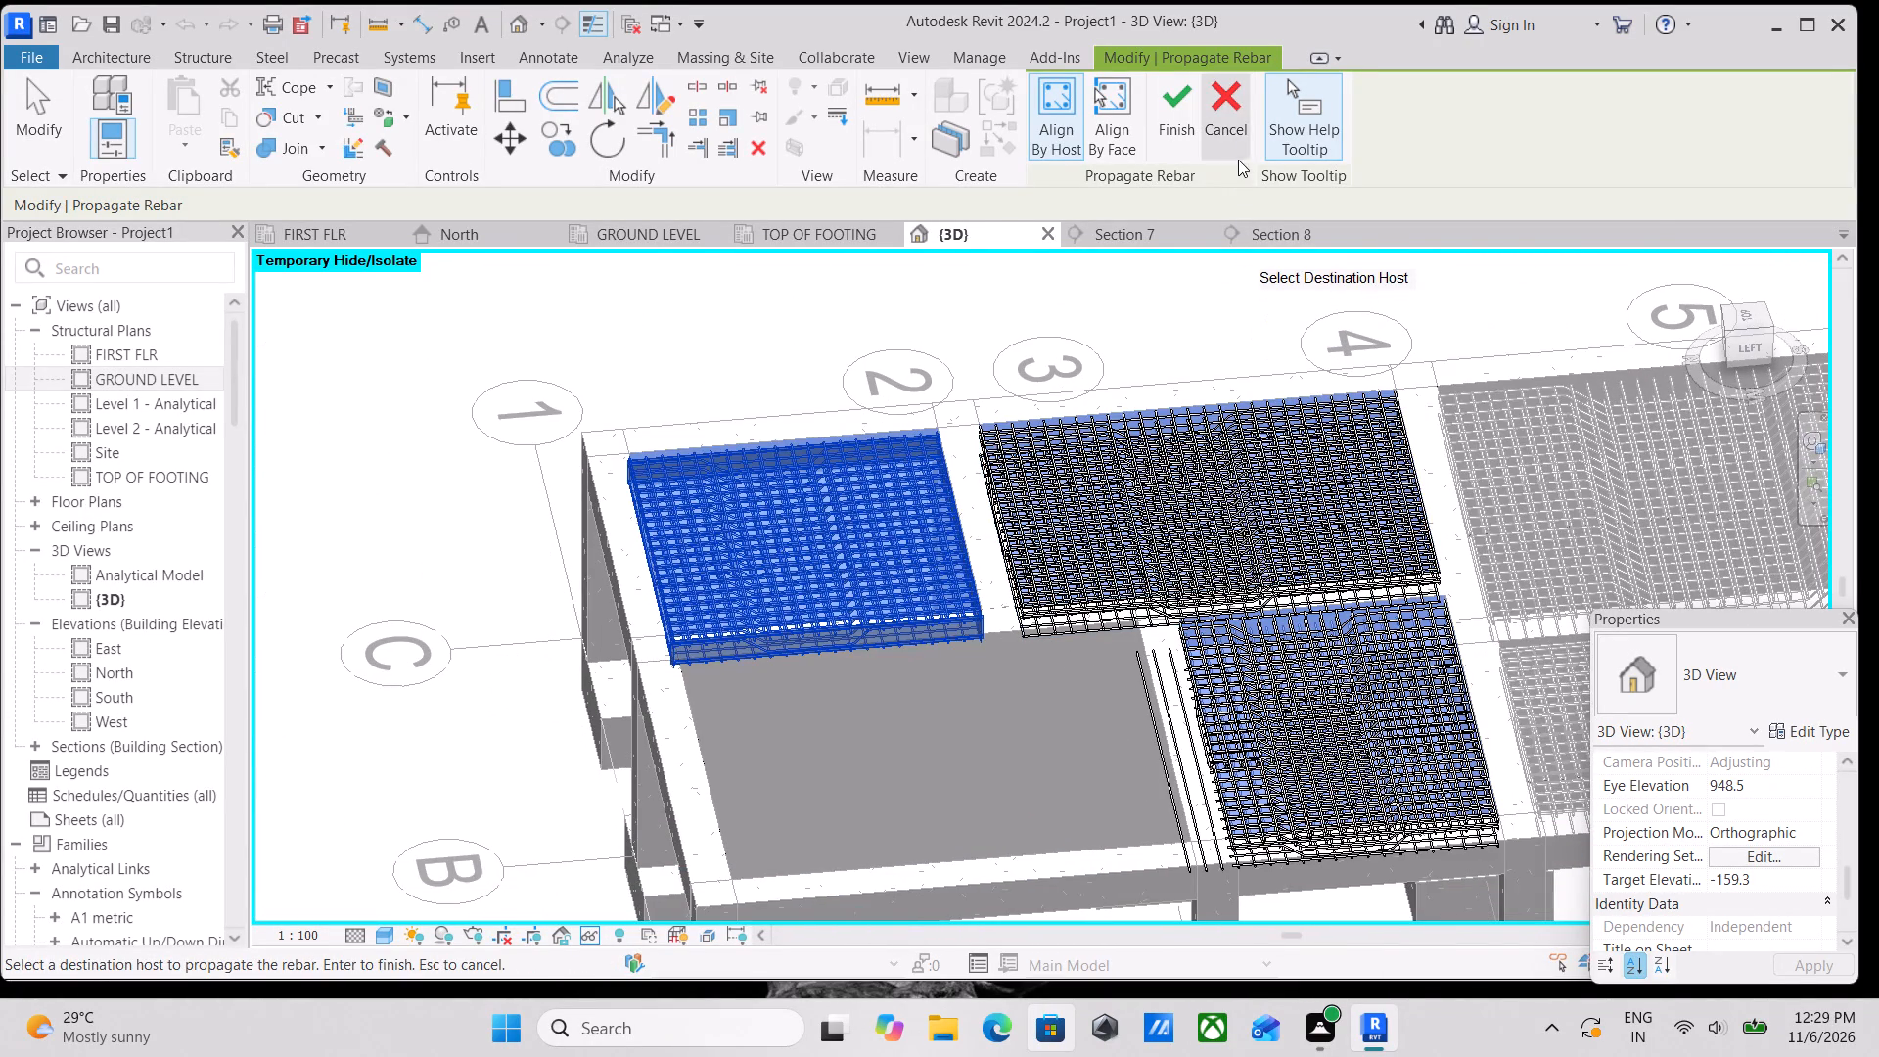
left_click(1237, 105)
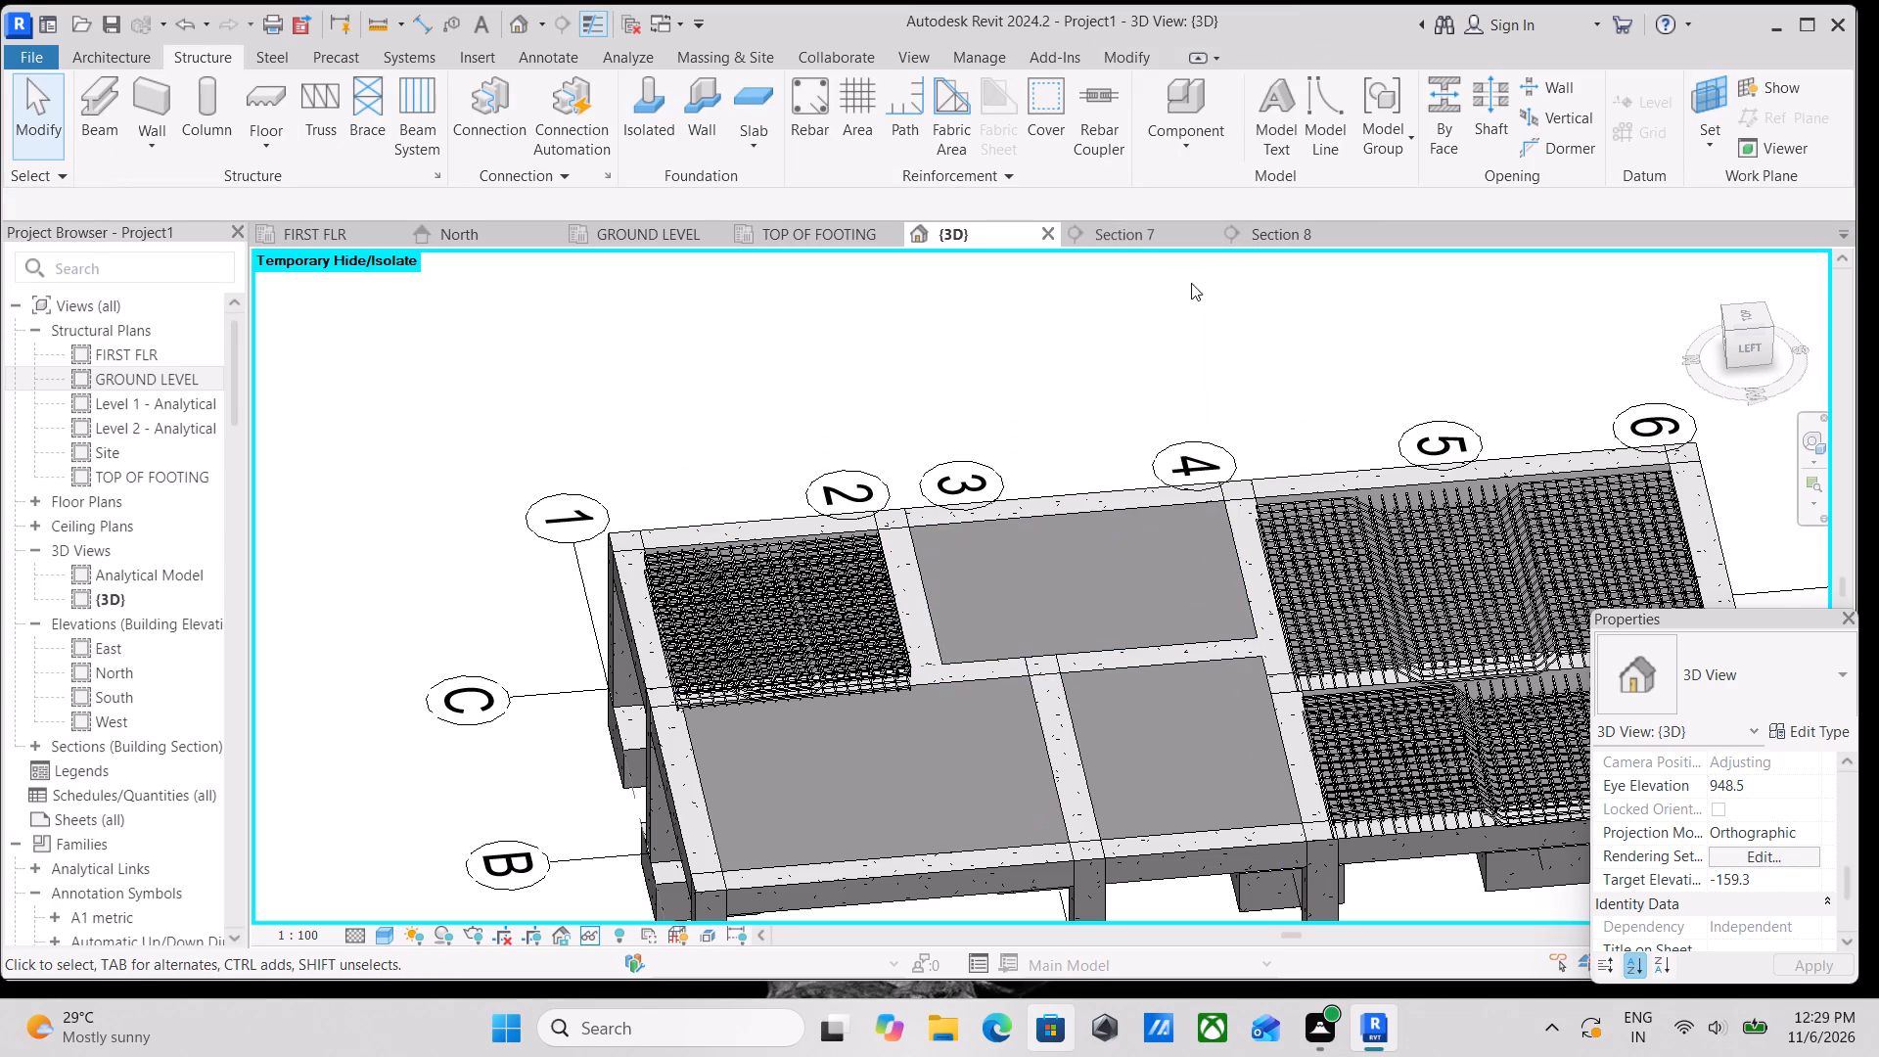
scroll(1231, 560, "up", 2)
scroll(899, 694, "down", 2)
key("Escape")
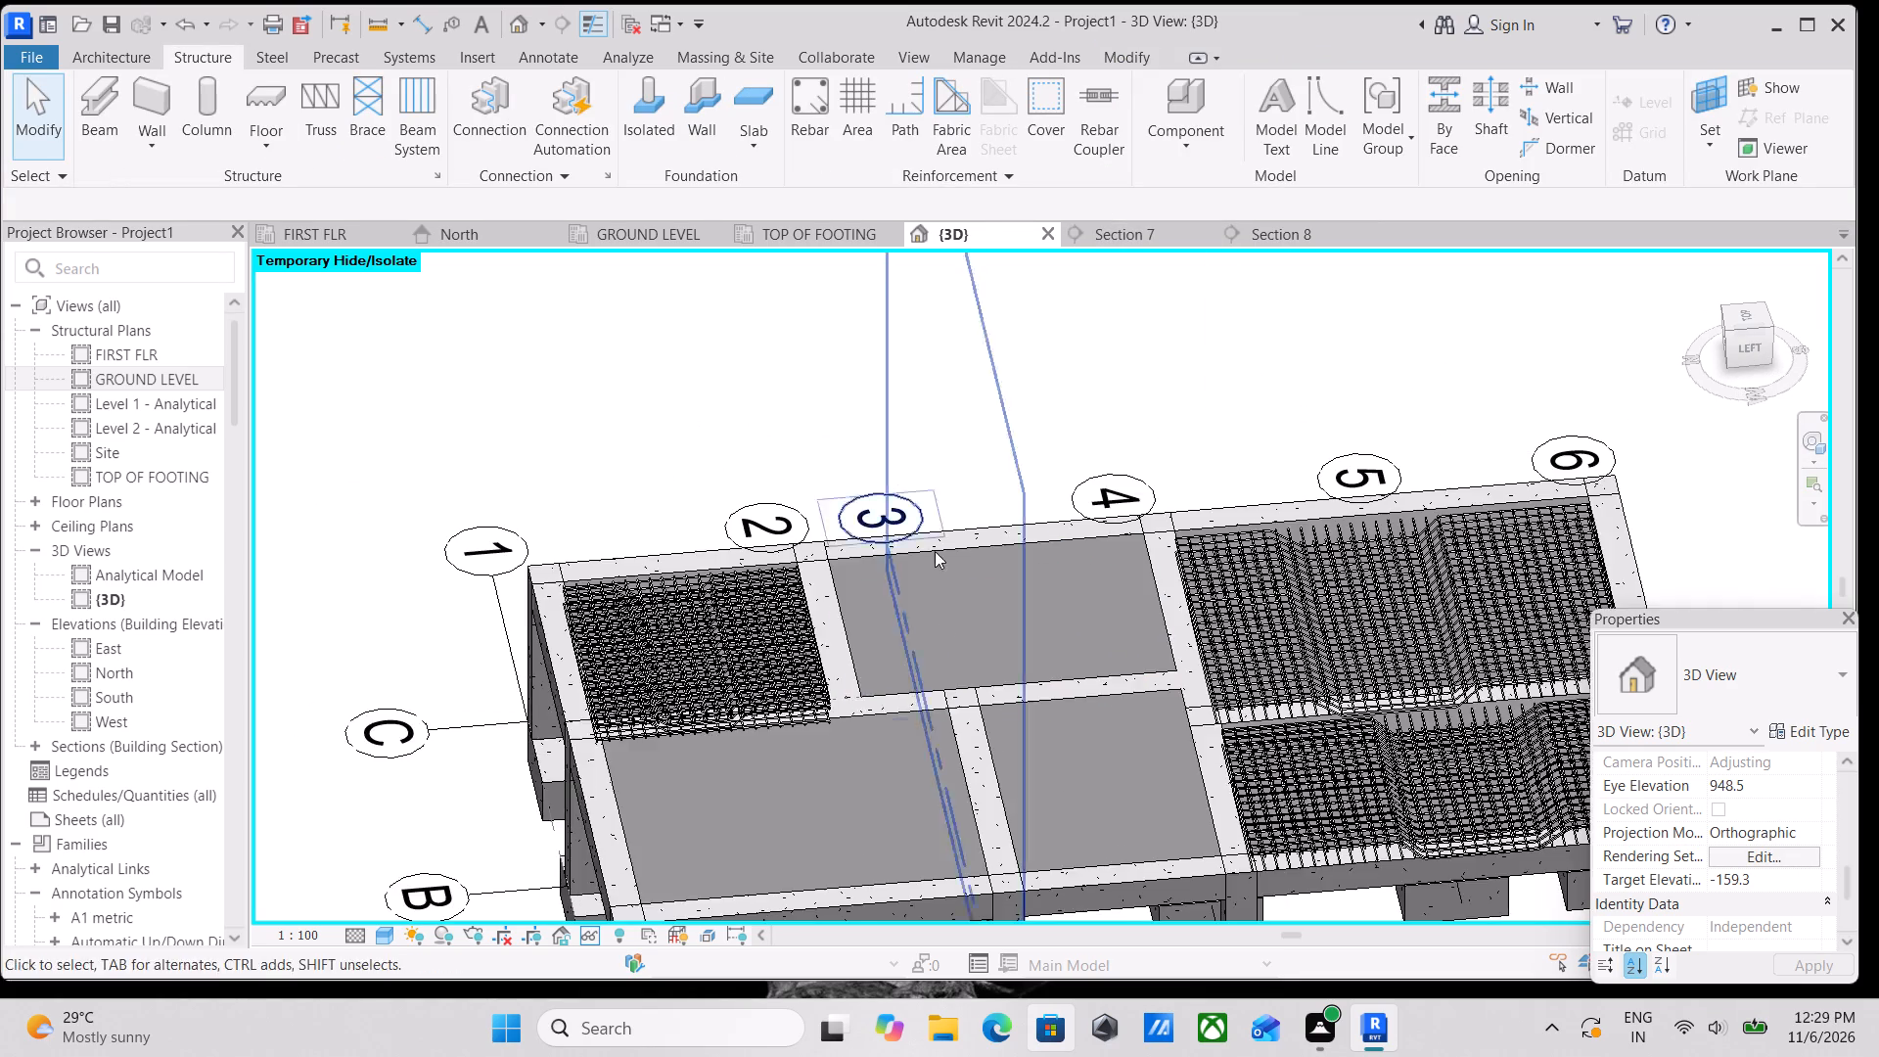
Examine the whole frame and its reinforced and unreinforced floor panels from several angles in the {3D} view.
scroll(837, 680, "down", 1)
middle_click_drag(826, 673, 885, 533)
scroll(947, 648, "down", 2)
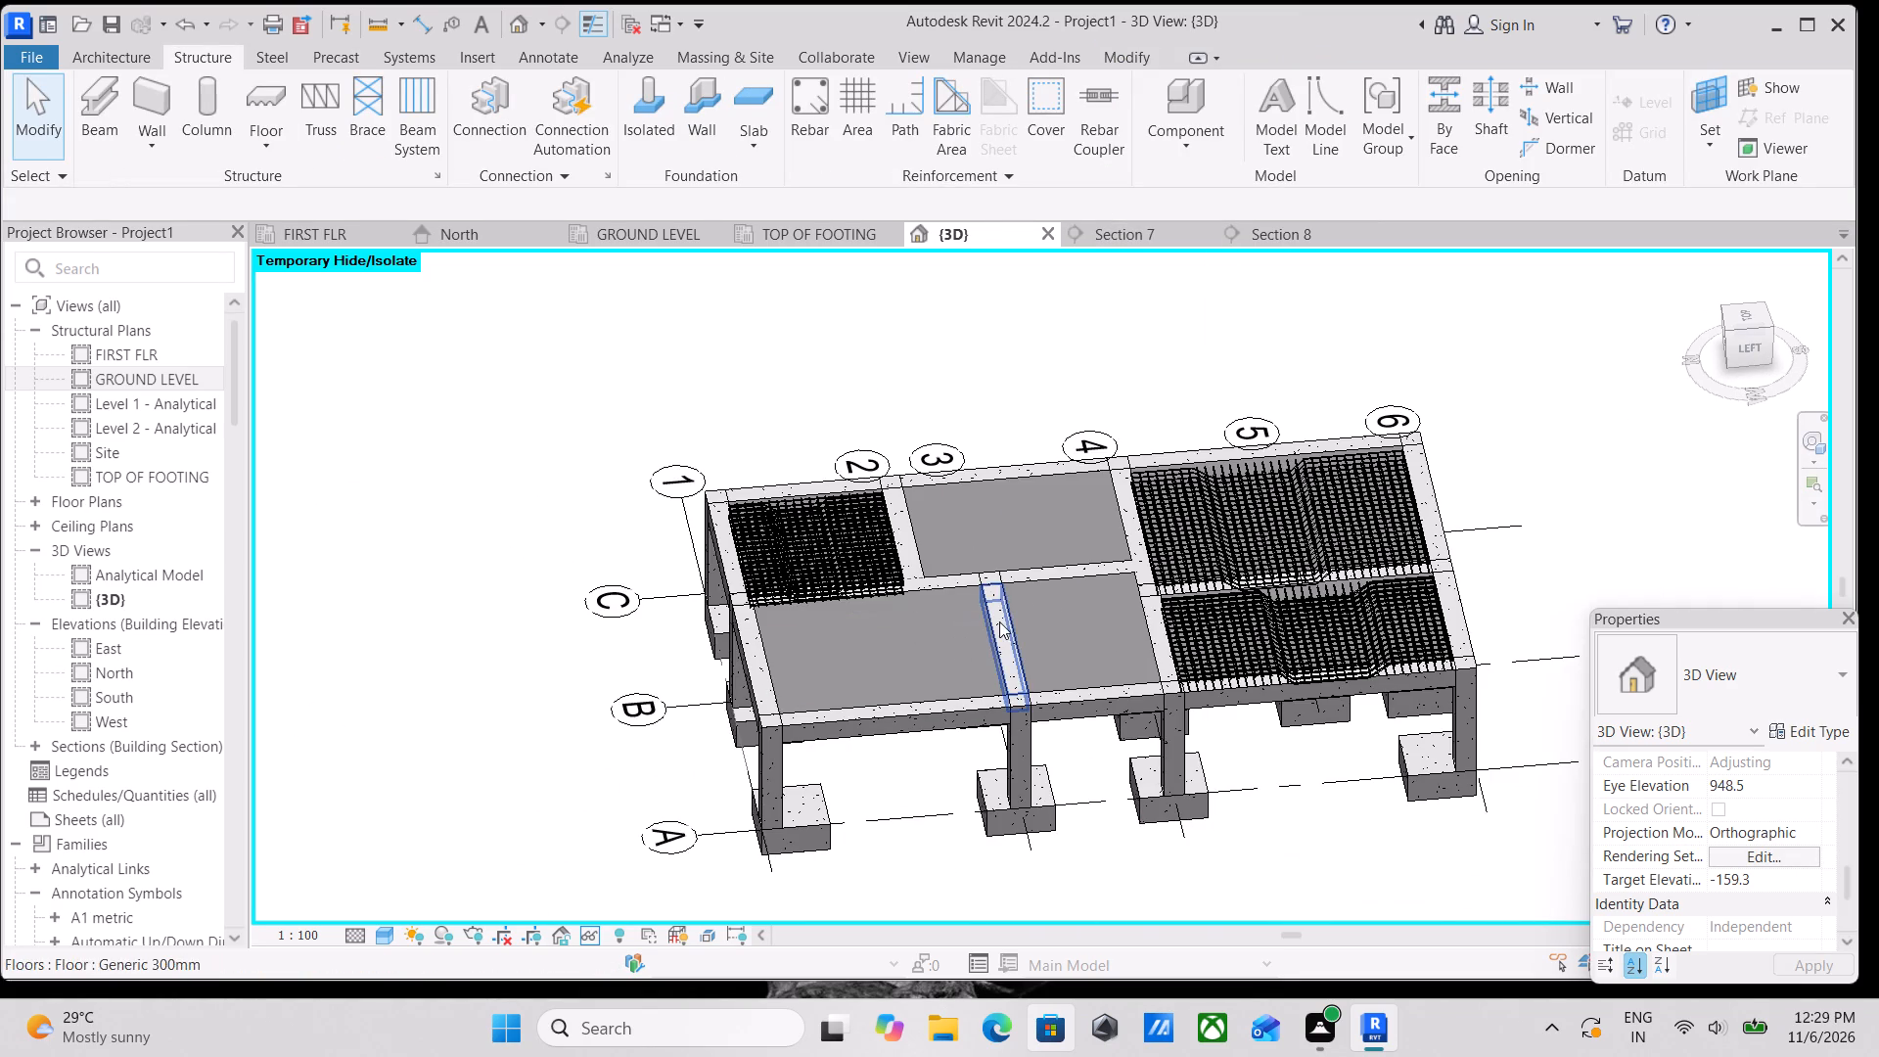
middle_click_drag(970, 612, 1453, 563, "shift")
middle_click_drag(996, 684, 1028, 685, "shift")
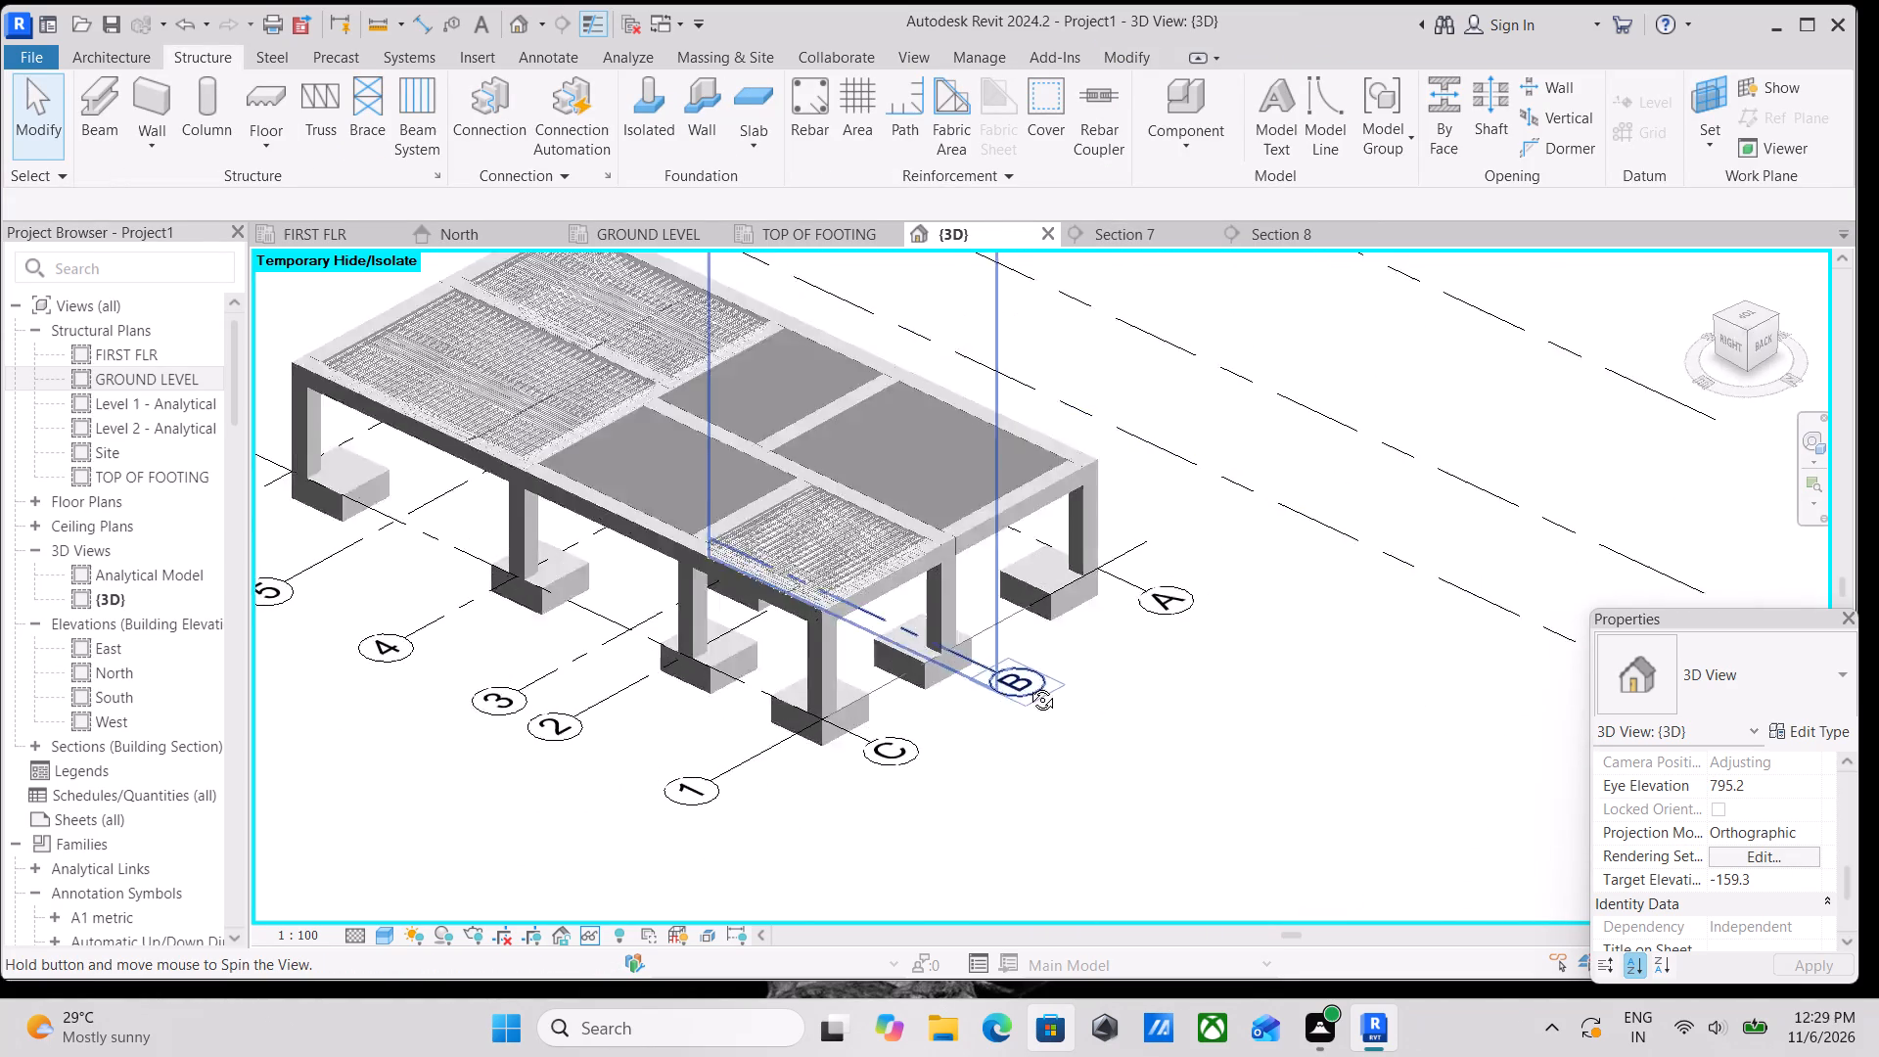
middle_click_drag(1028, 685, 1198, 686, "shift")
middle_click_drag(1139, 637, 1049, 725, "shift")
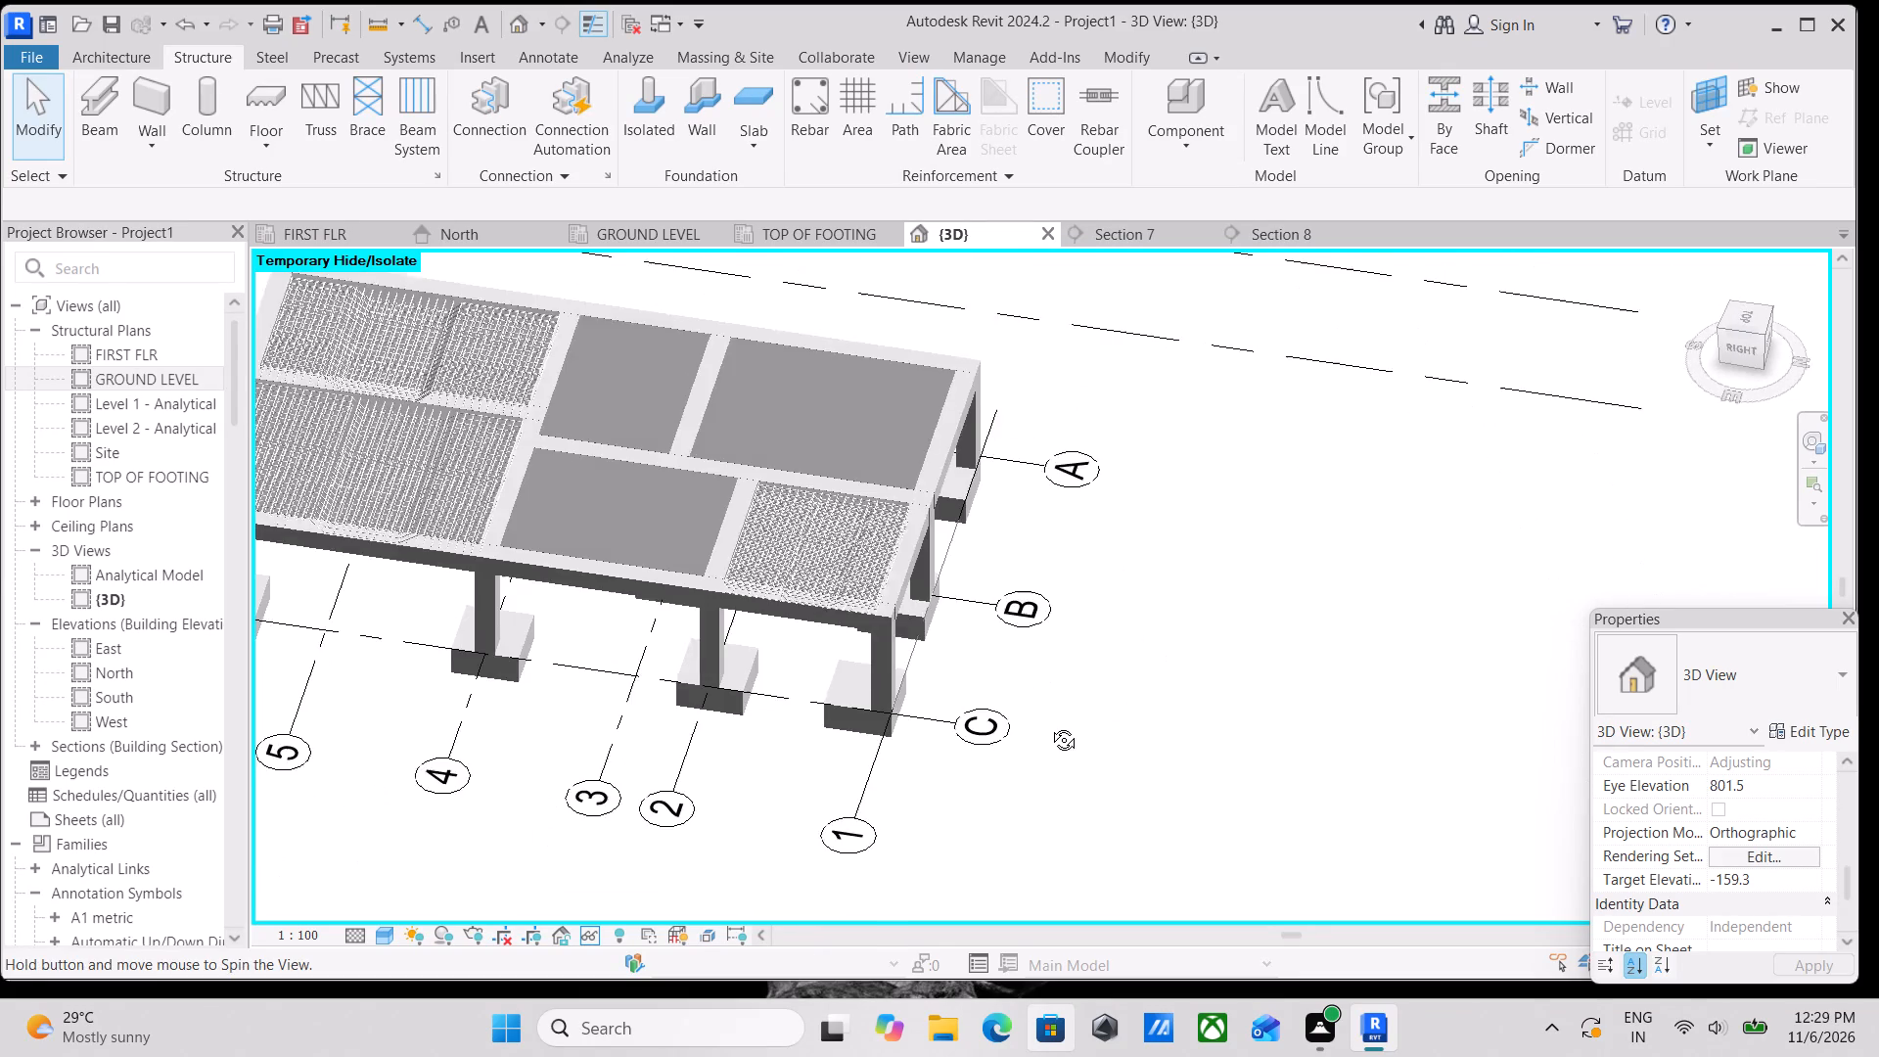
middle_click_drag(1049, 725, 1065, 769, "shift")
middle_click_drag(1072, 652, 1244, 446, "shift")
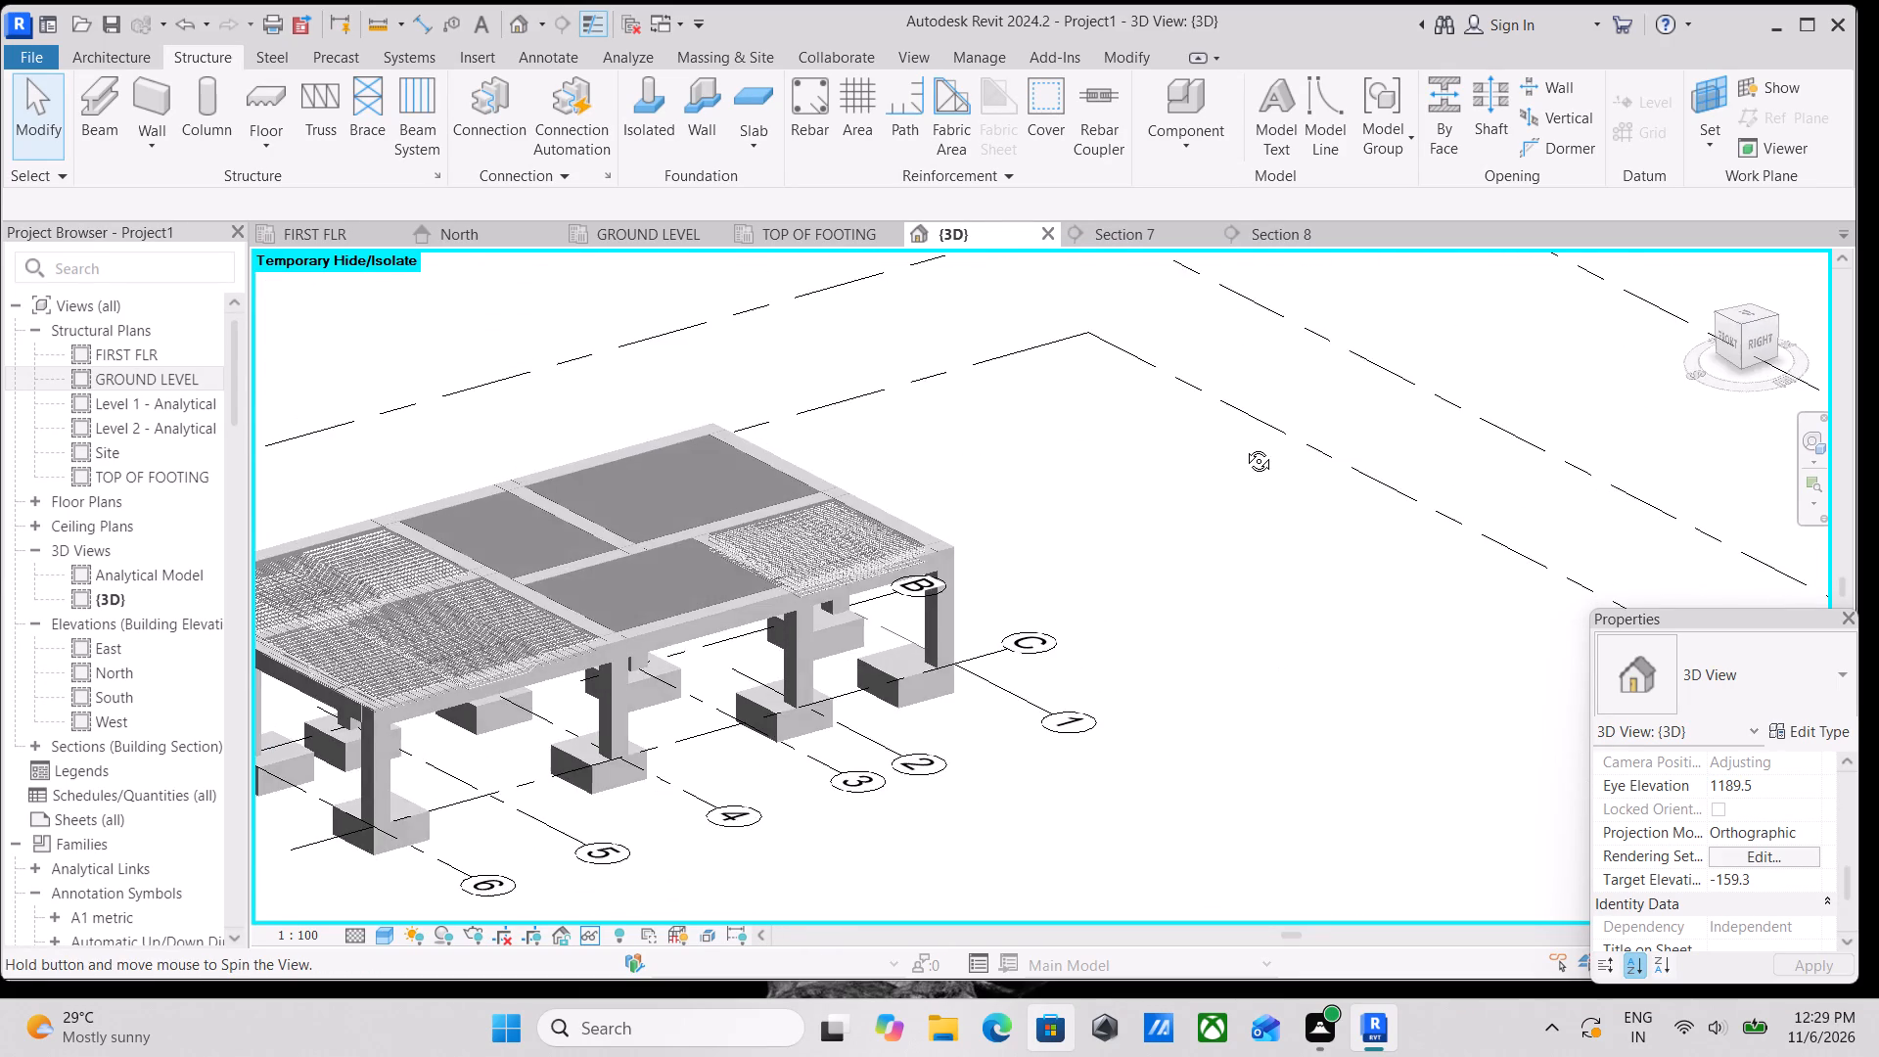
middle_click_drag(1244, 446, 1238, 535, "shift")
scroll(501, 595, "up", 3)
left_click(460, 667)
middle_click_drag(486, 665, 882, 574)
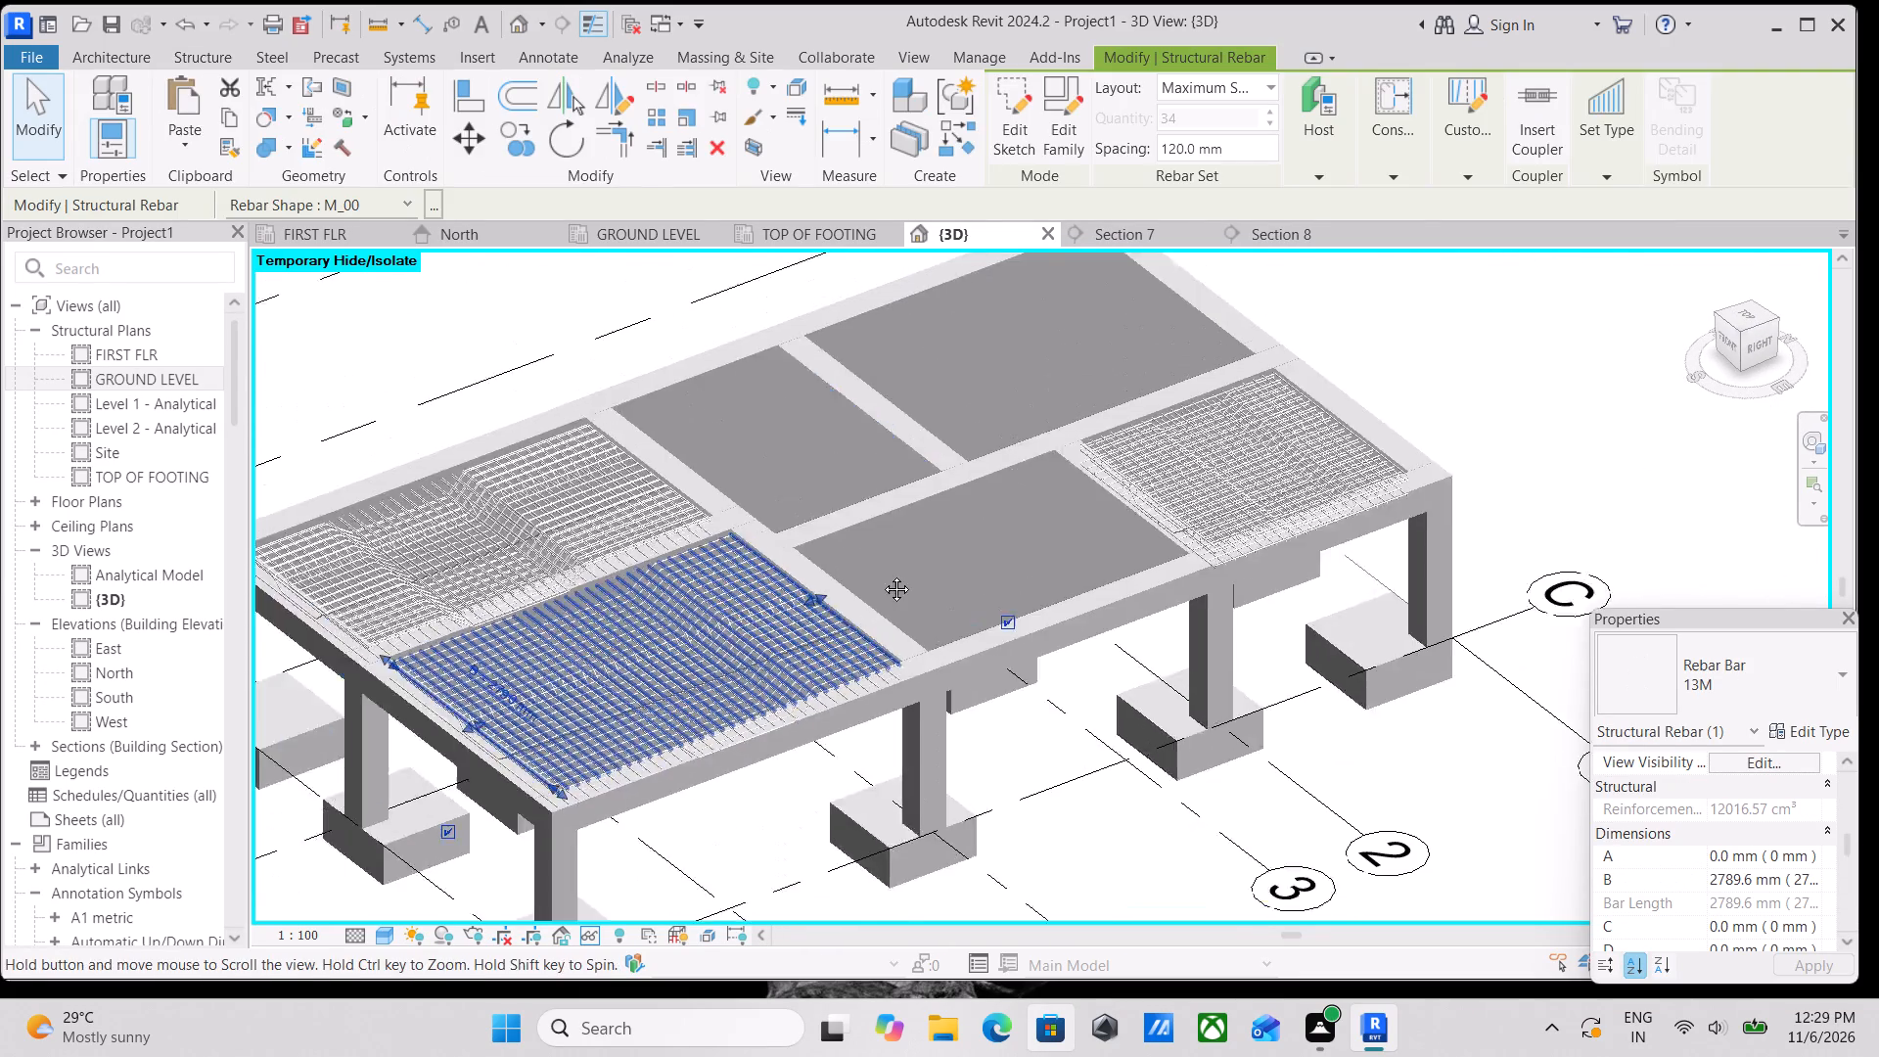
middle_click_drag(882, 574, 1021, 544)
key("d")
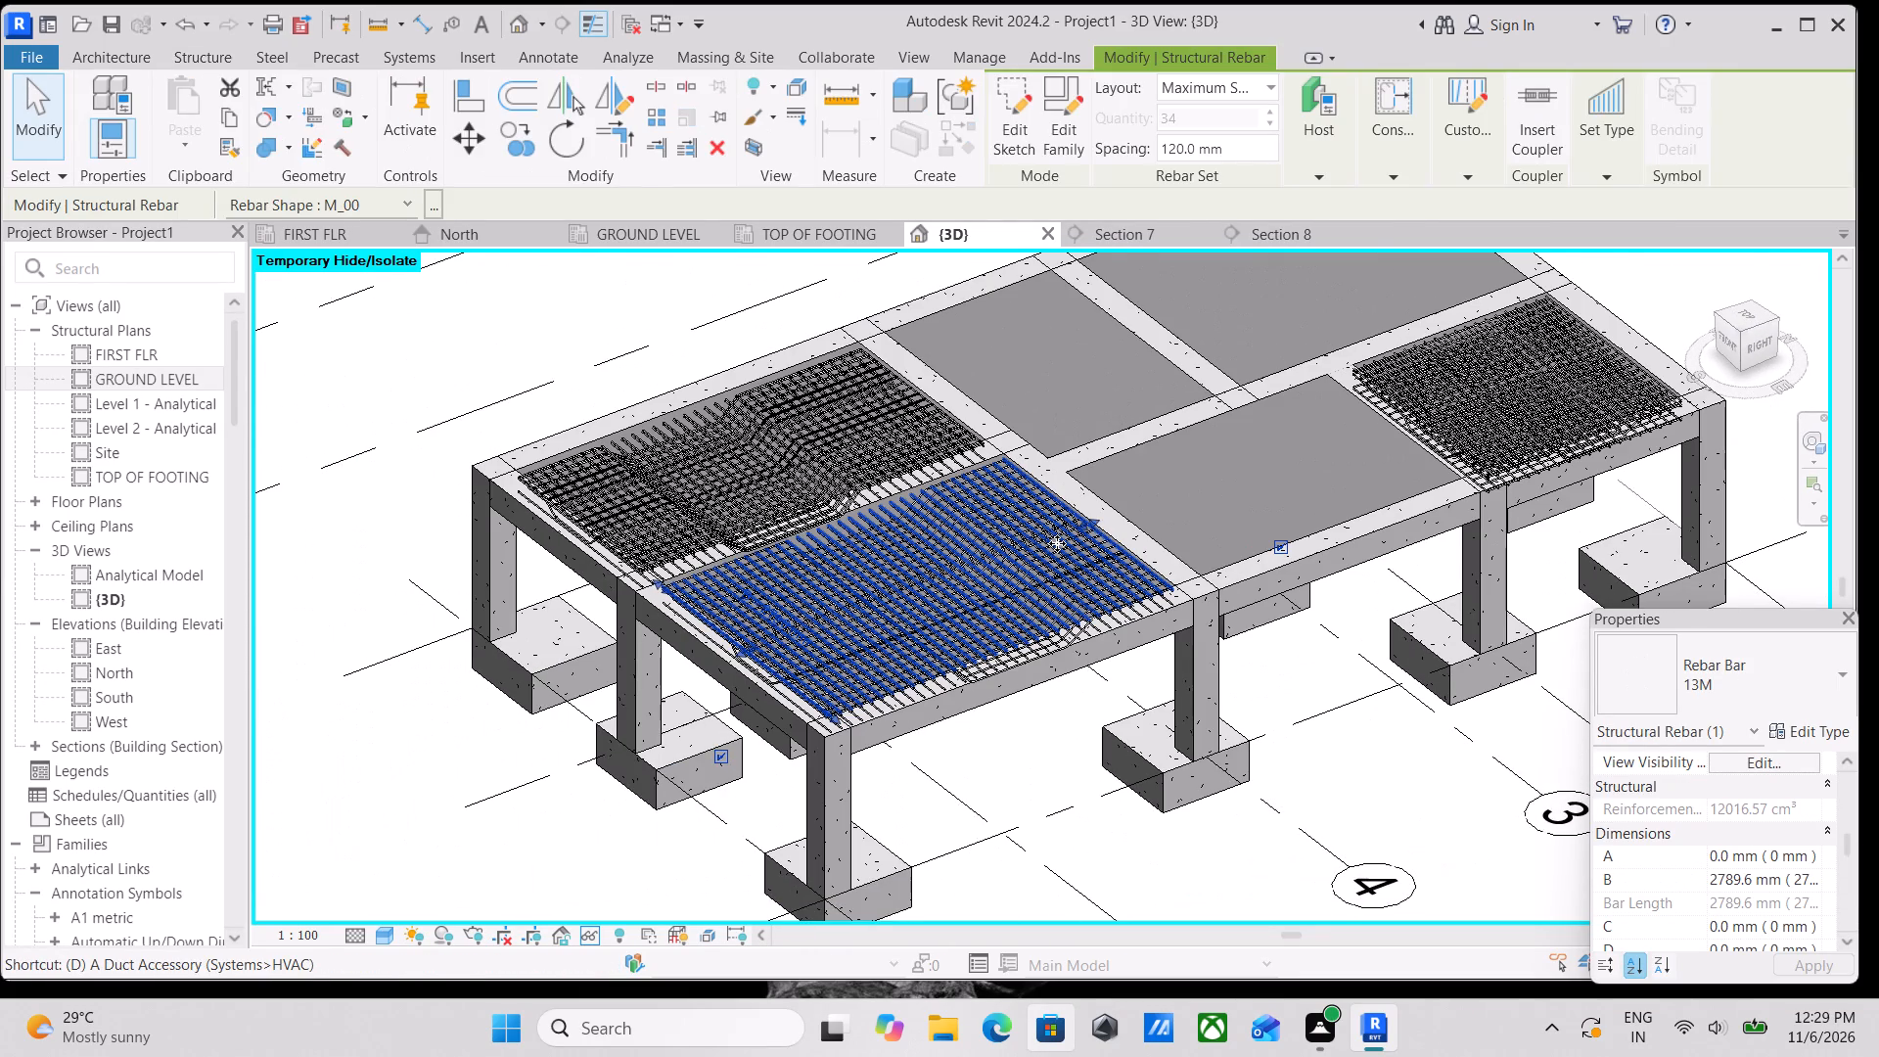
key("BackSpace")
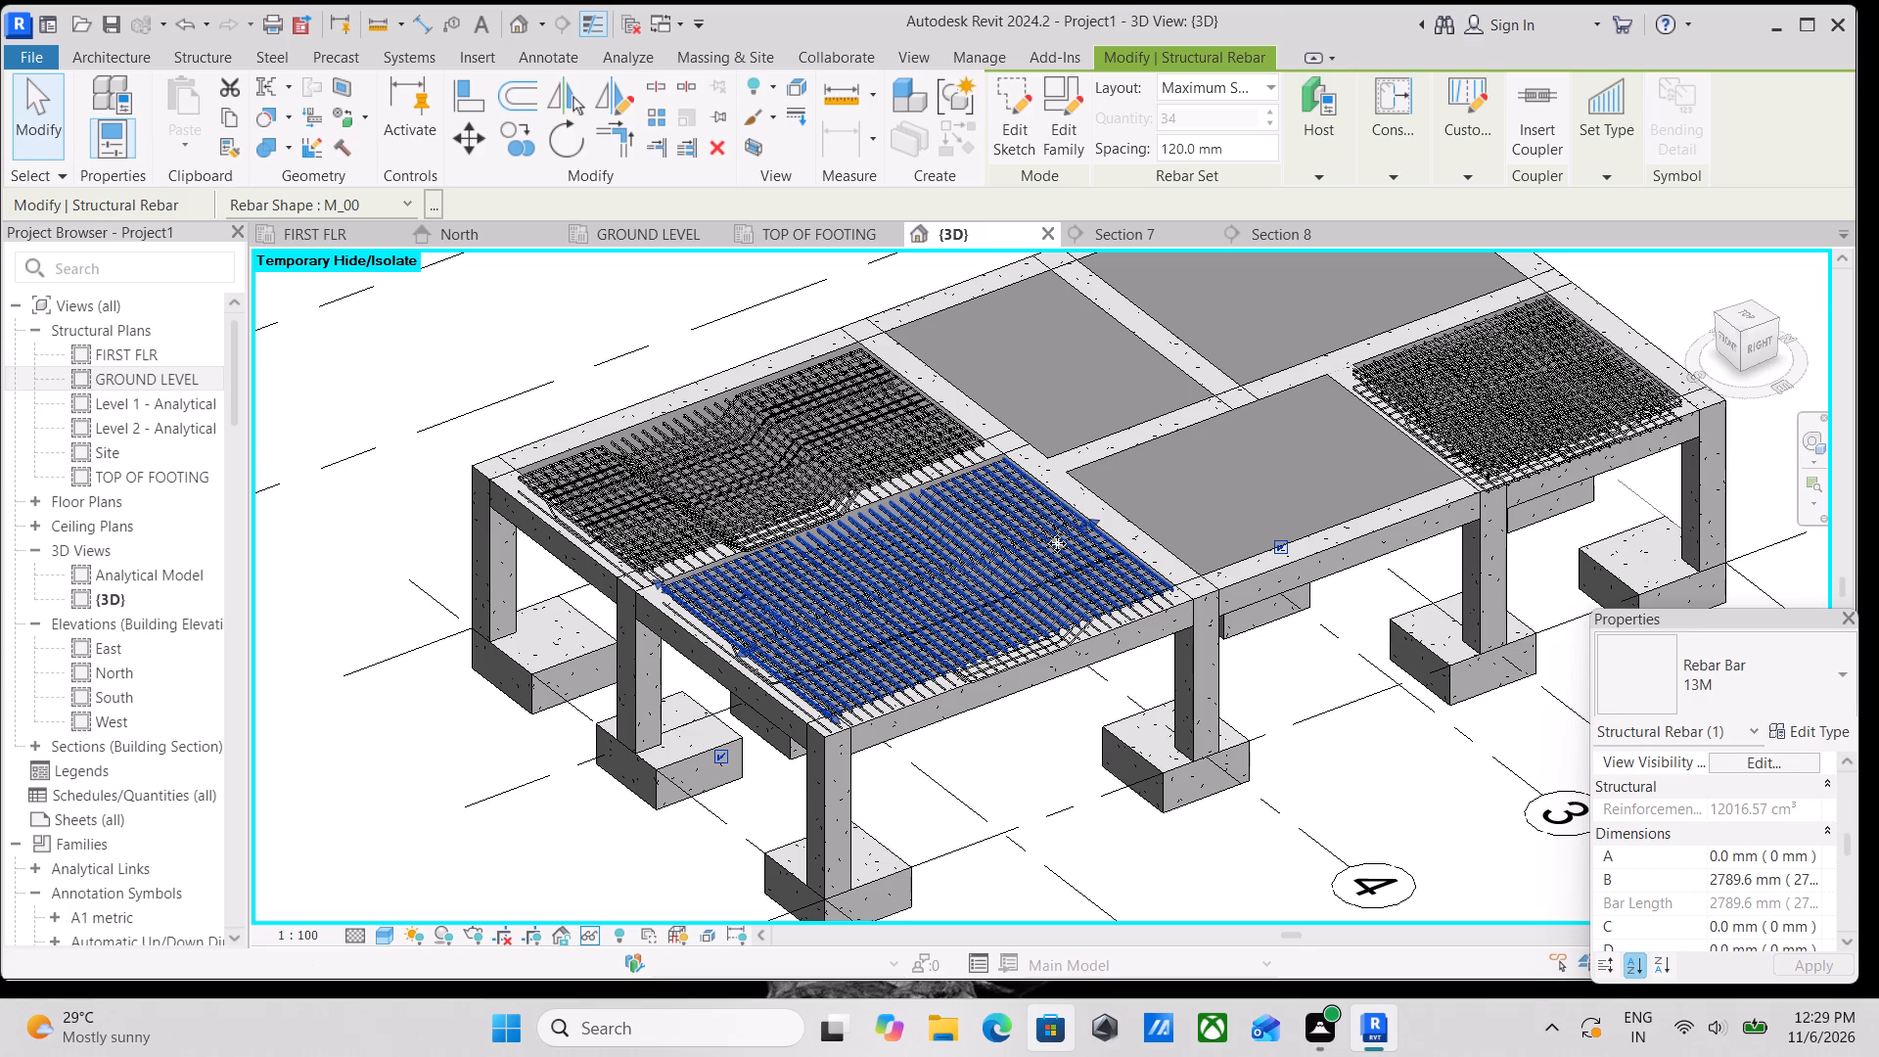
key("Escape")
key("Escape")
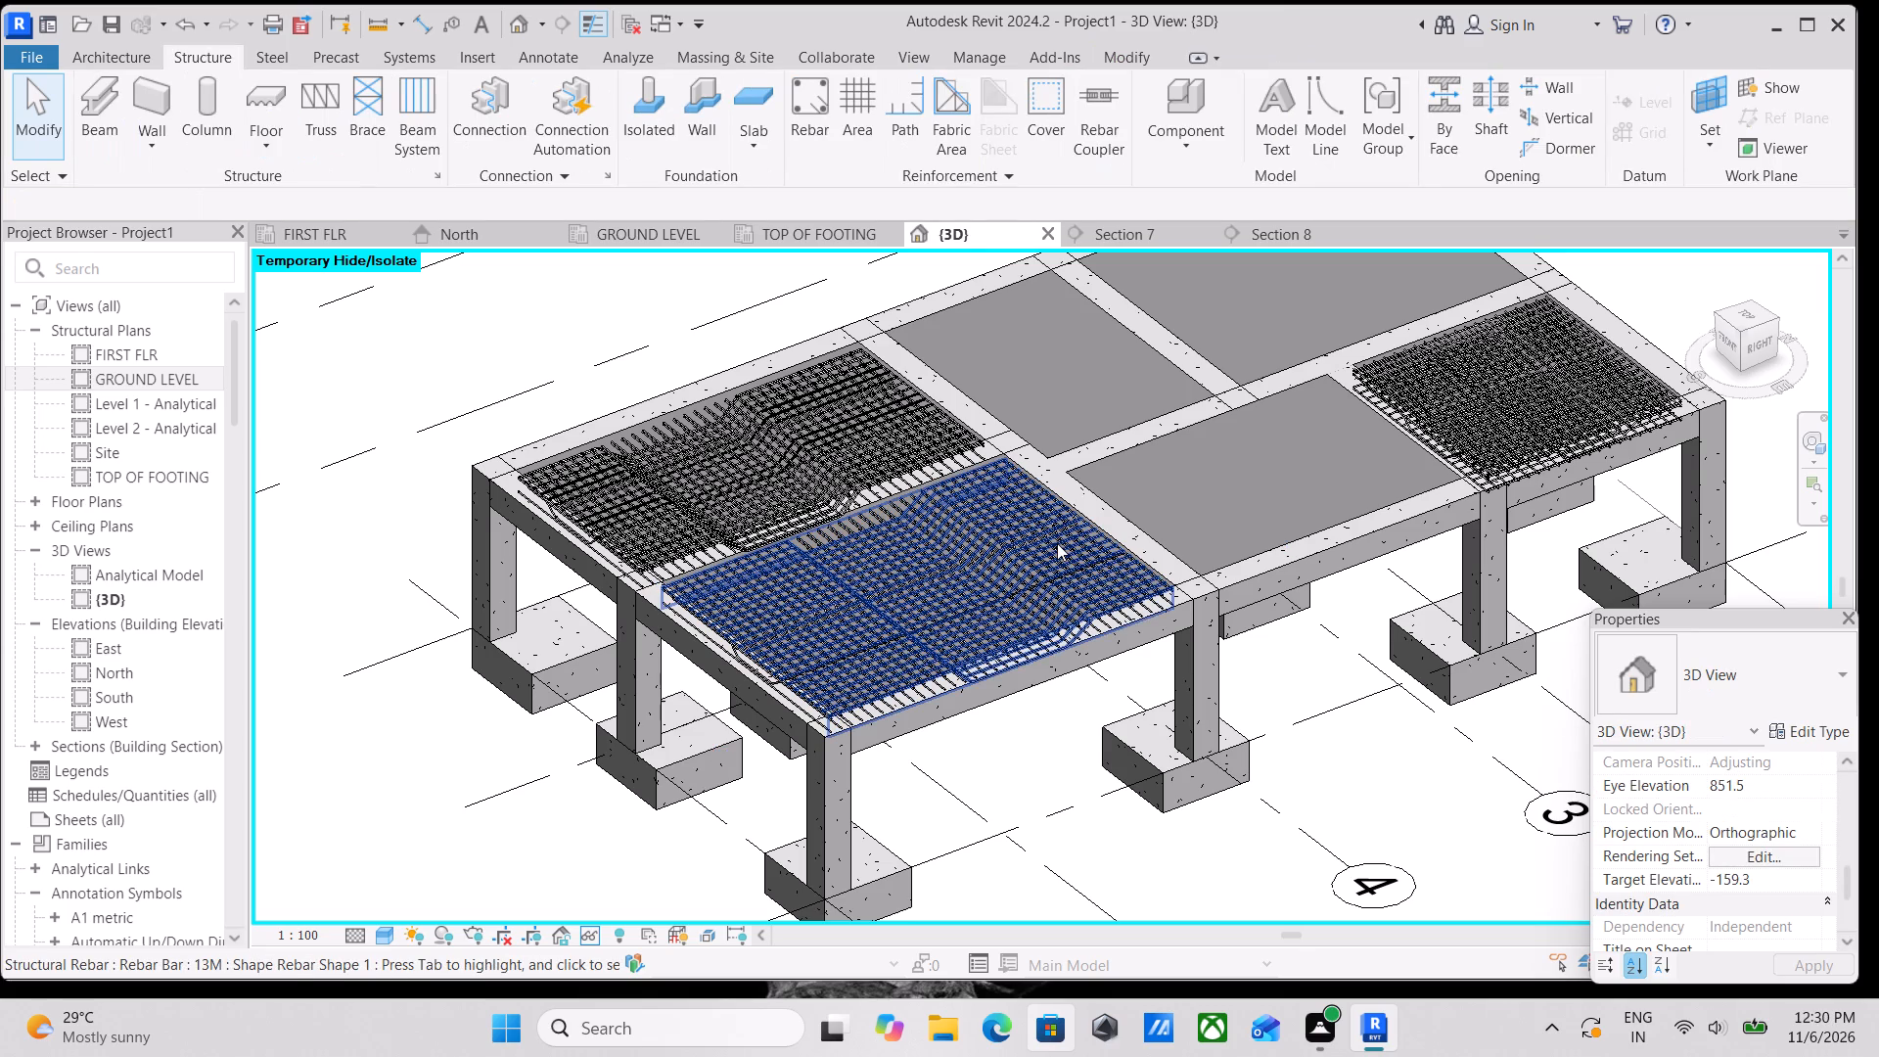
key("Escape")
Select all 13M rebar instances across the floor panels and temporarily hide them in the {3D} view.
left_click(942, 570)
type("SA")
scroll(942, 570, "down", 2)
middle_click_drag(942, 570, 945, 673)
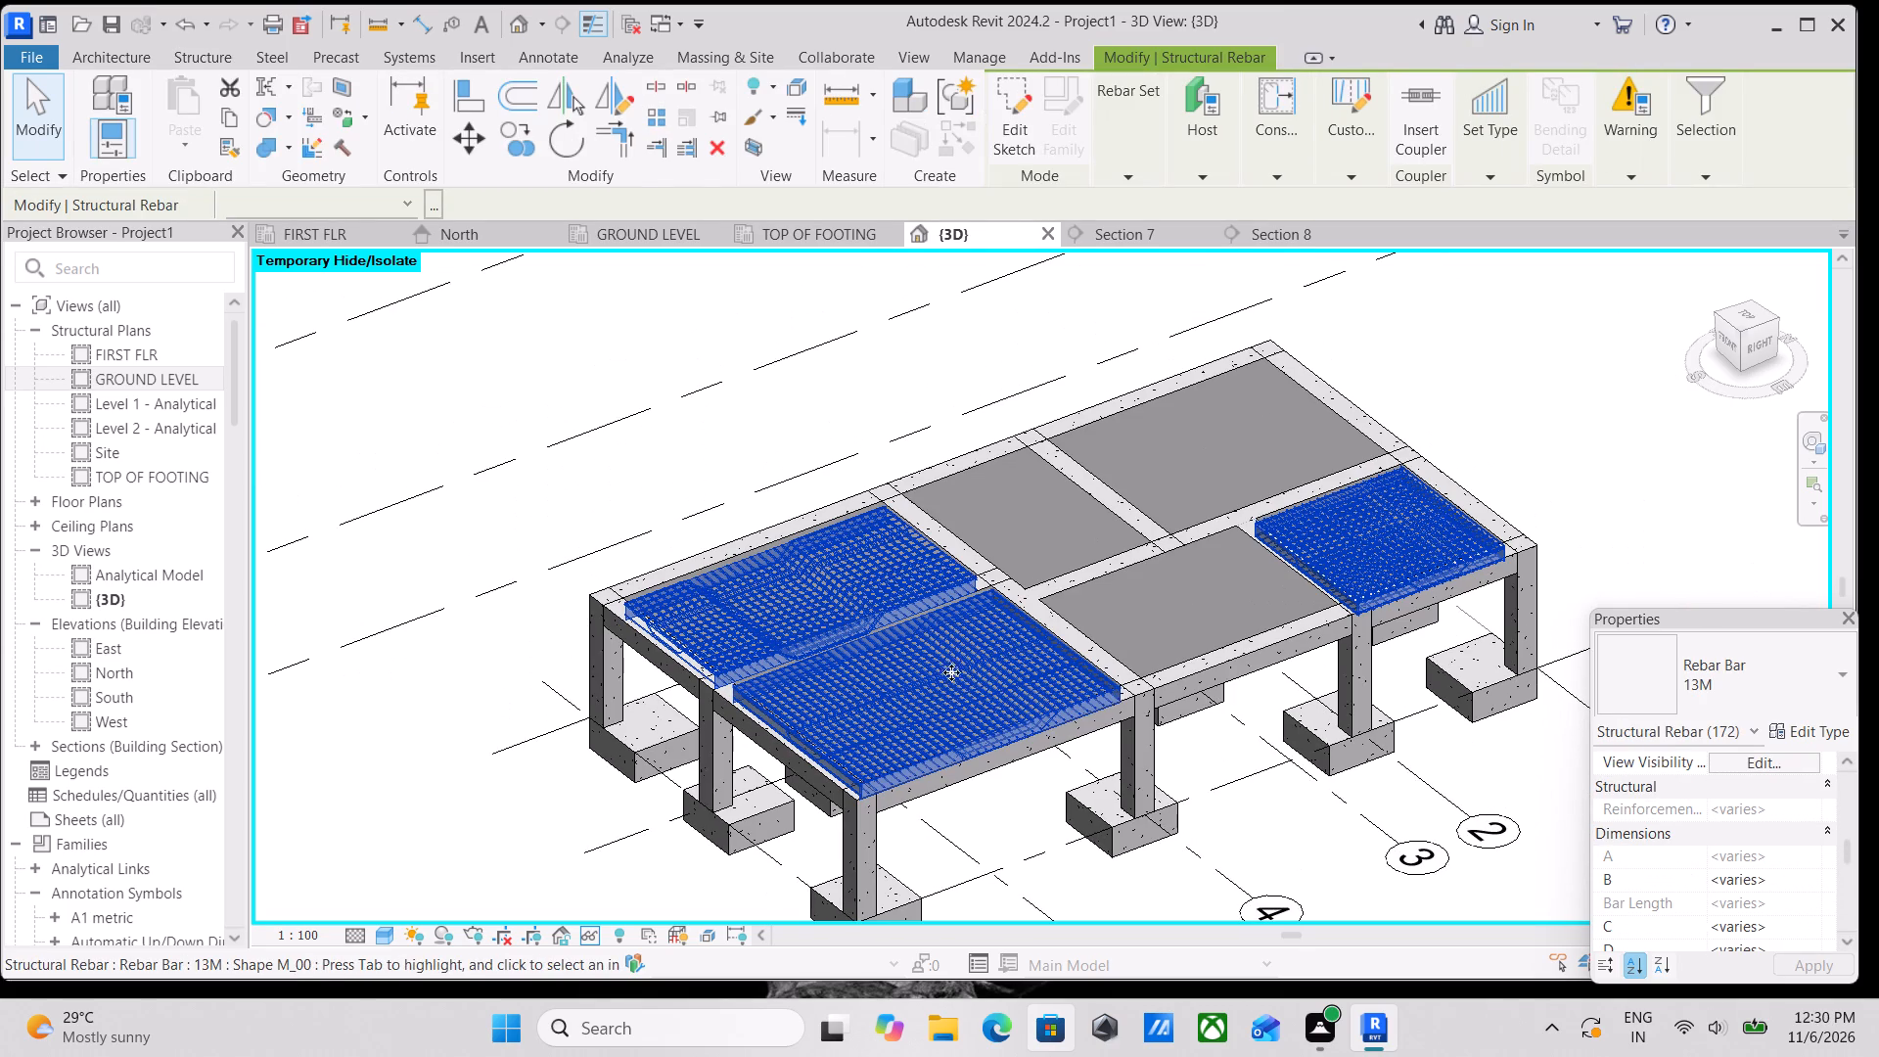
middle_click_drag(953, 650, 960, 773)
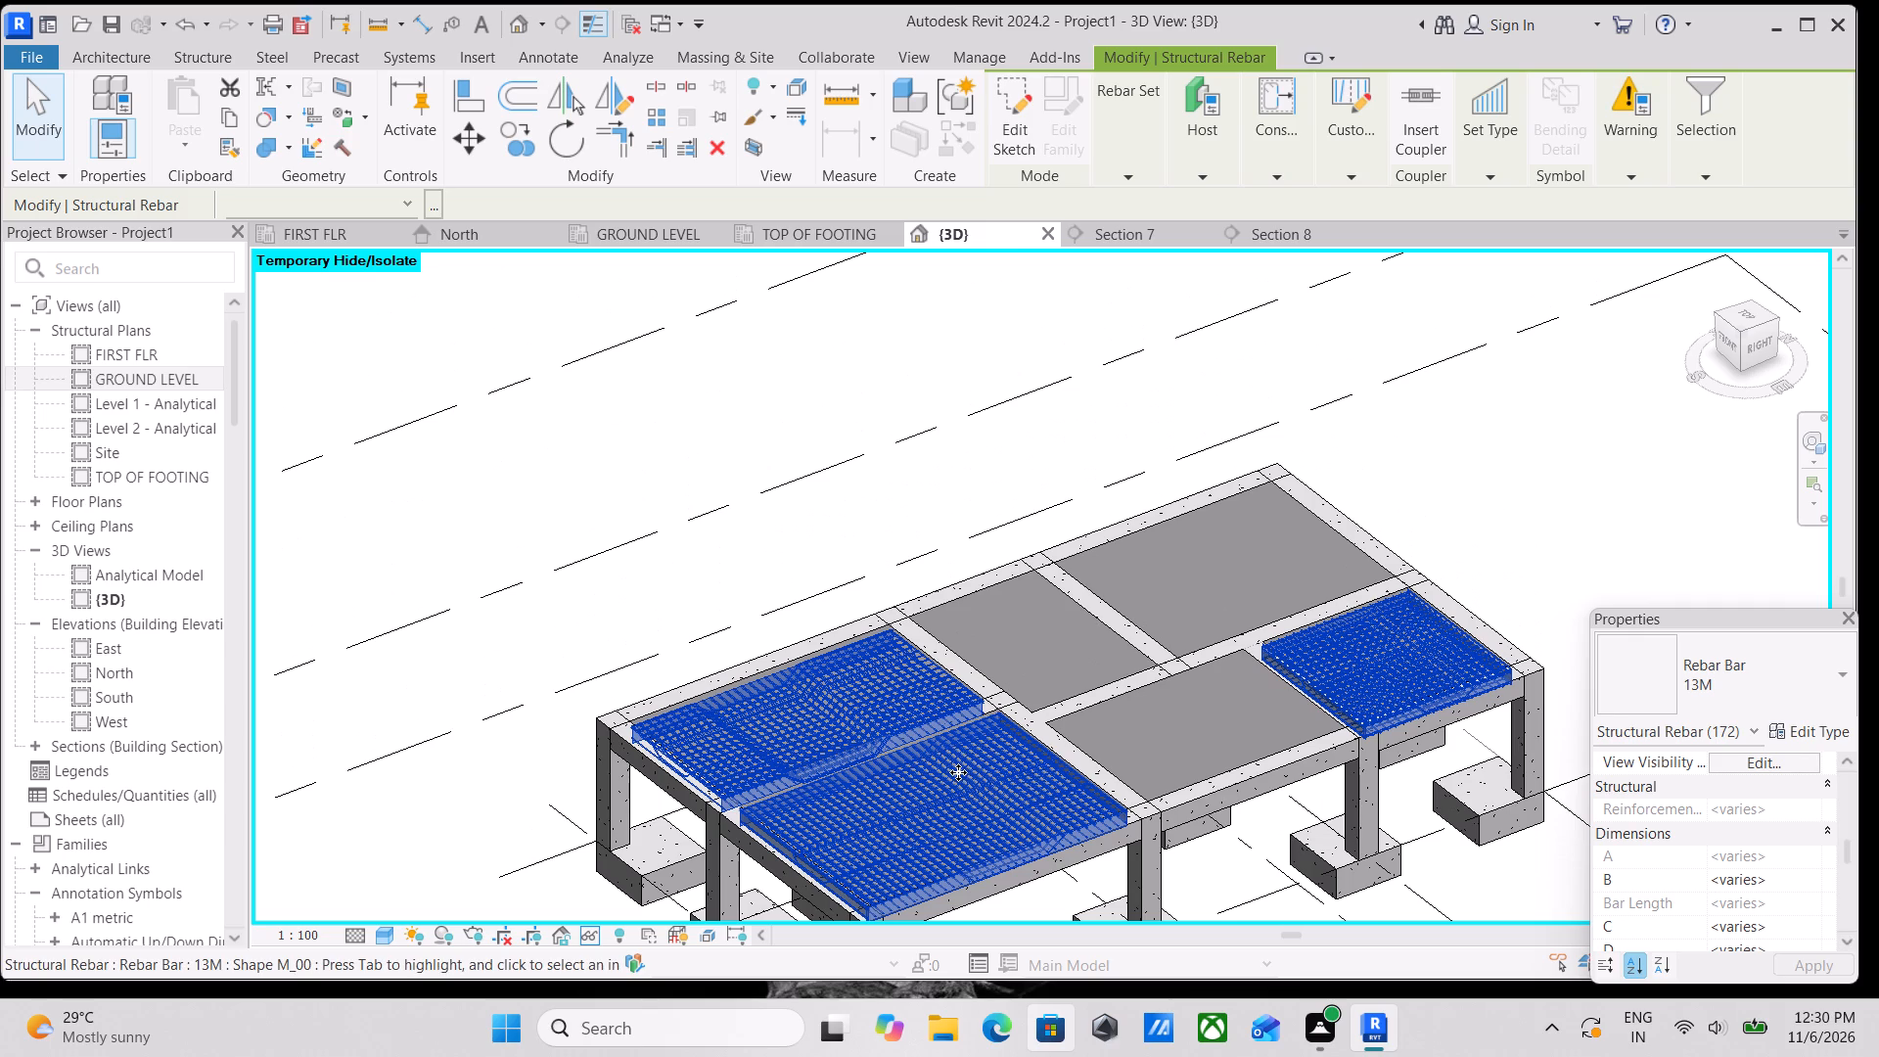
type("HH")
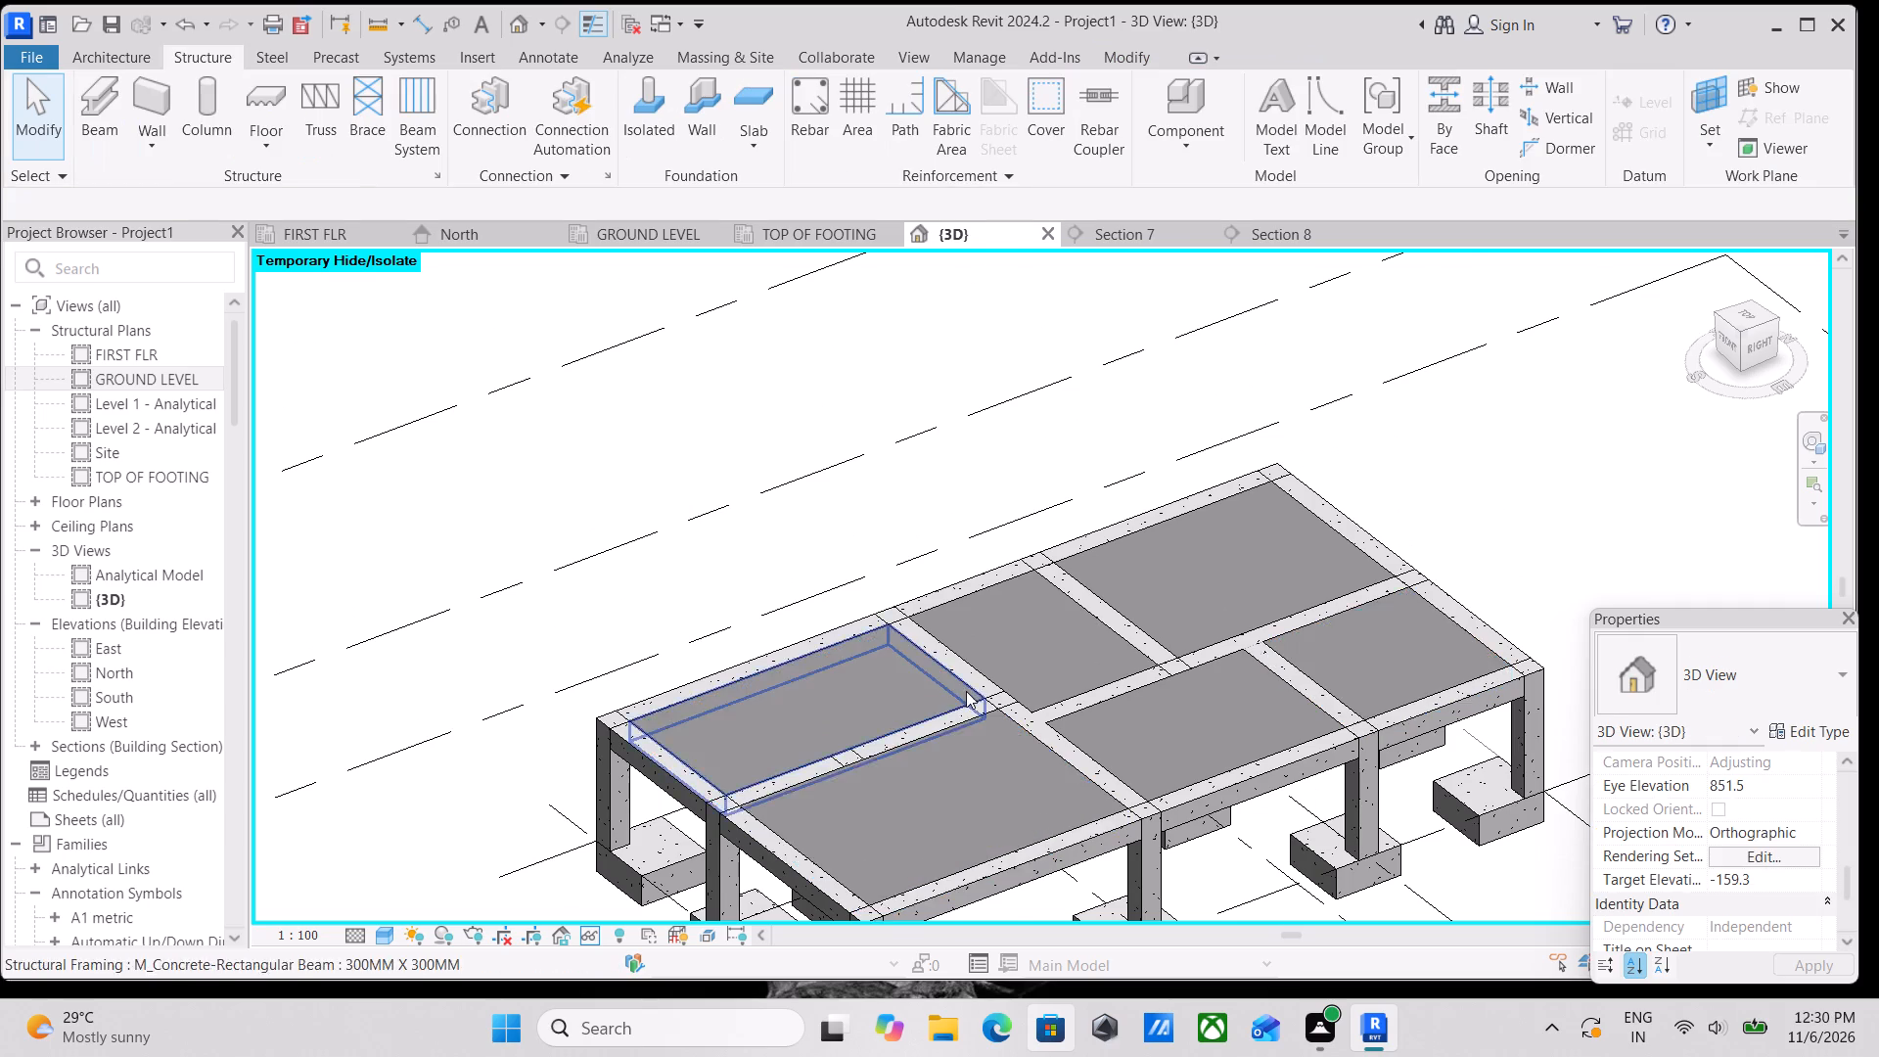
Open the FIRST FLR structural plan and check its grids against the GROUND LEVEL plan.
scroll(966, 691, "down", 2)
middle_click_drag(966, 691, 937, 694)
middle_click_drag(1068, 724, 1049, 757)
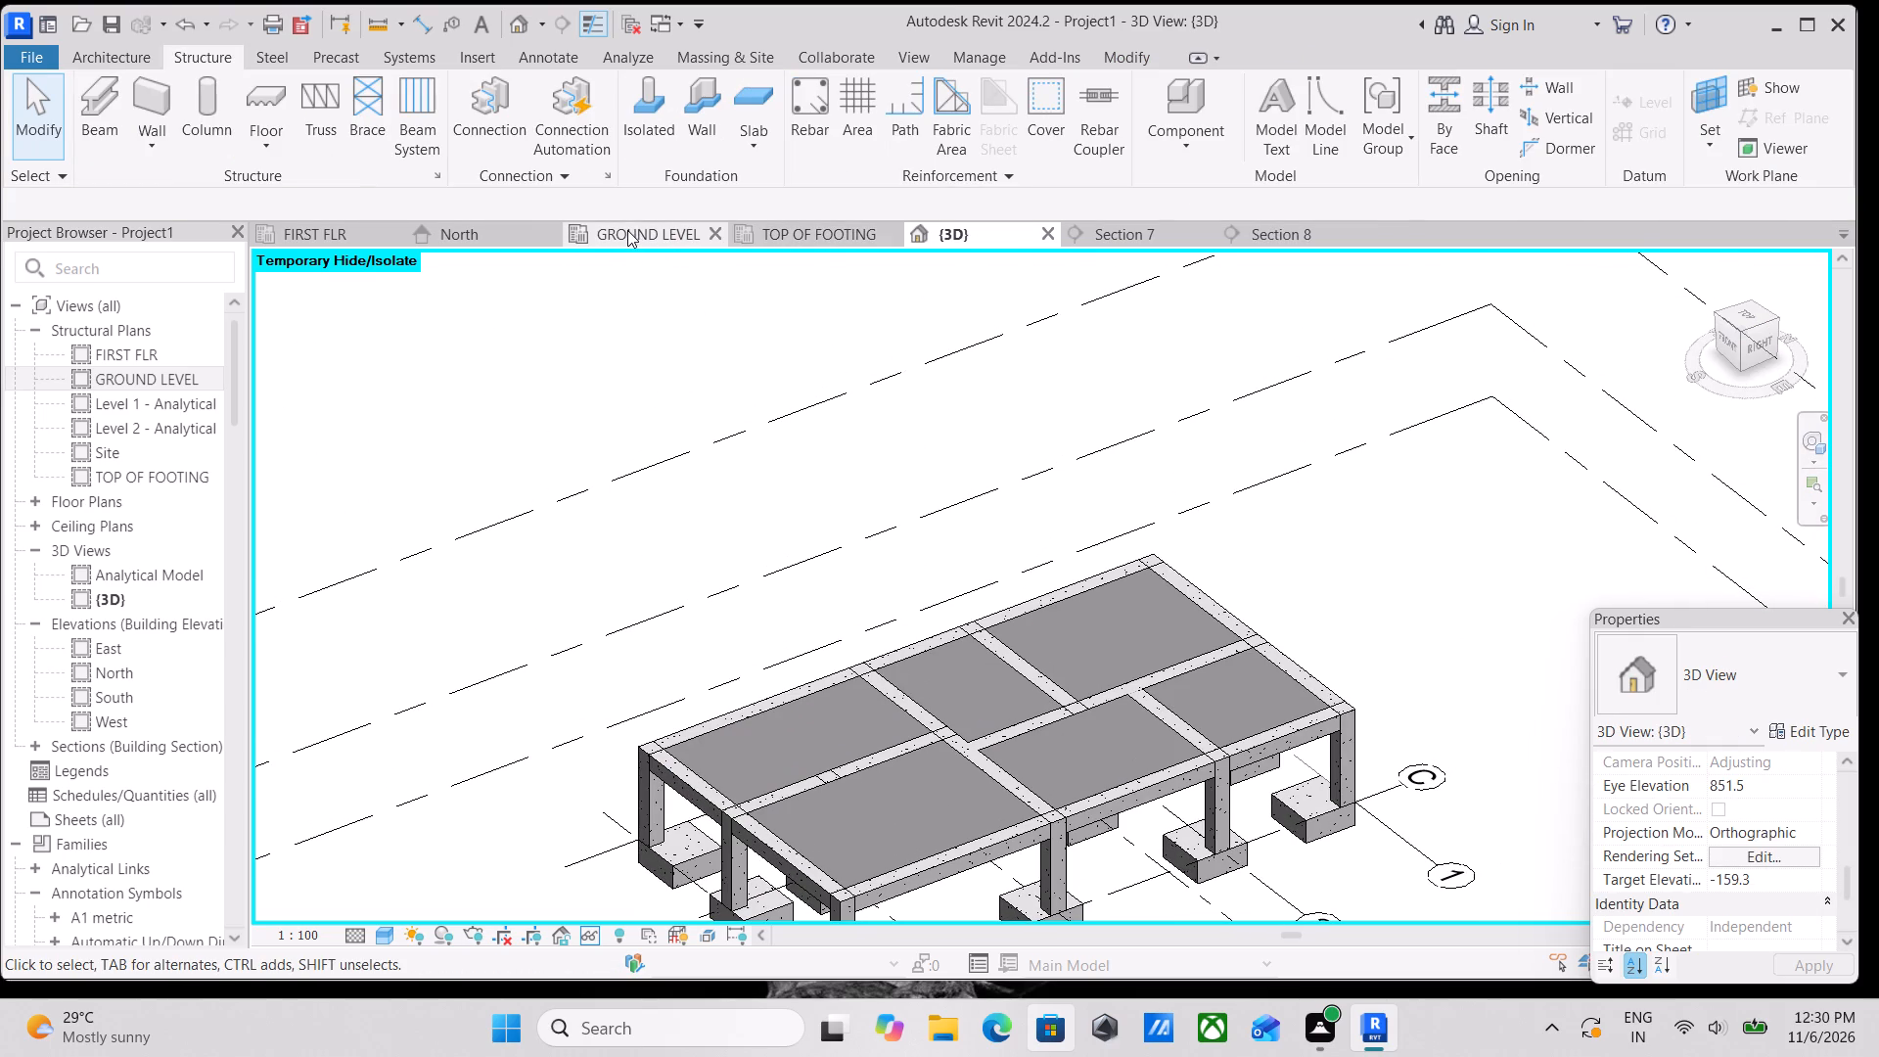
left_click(307, 235)
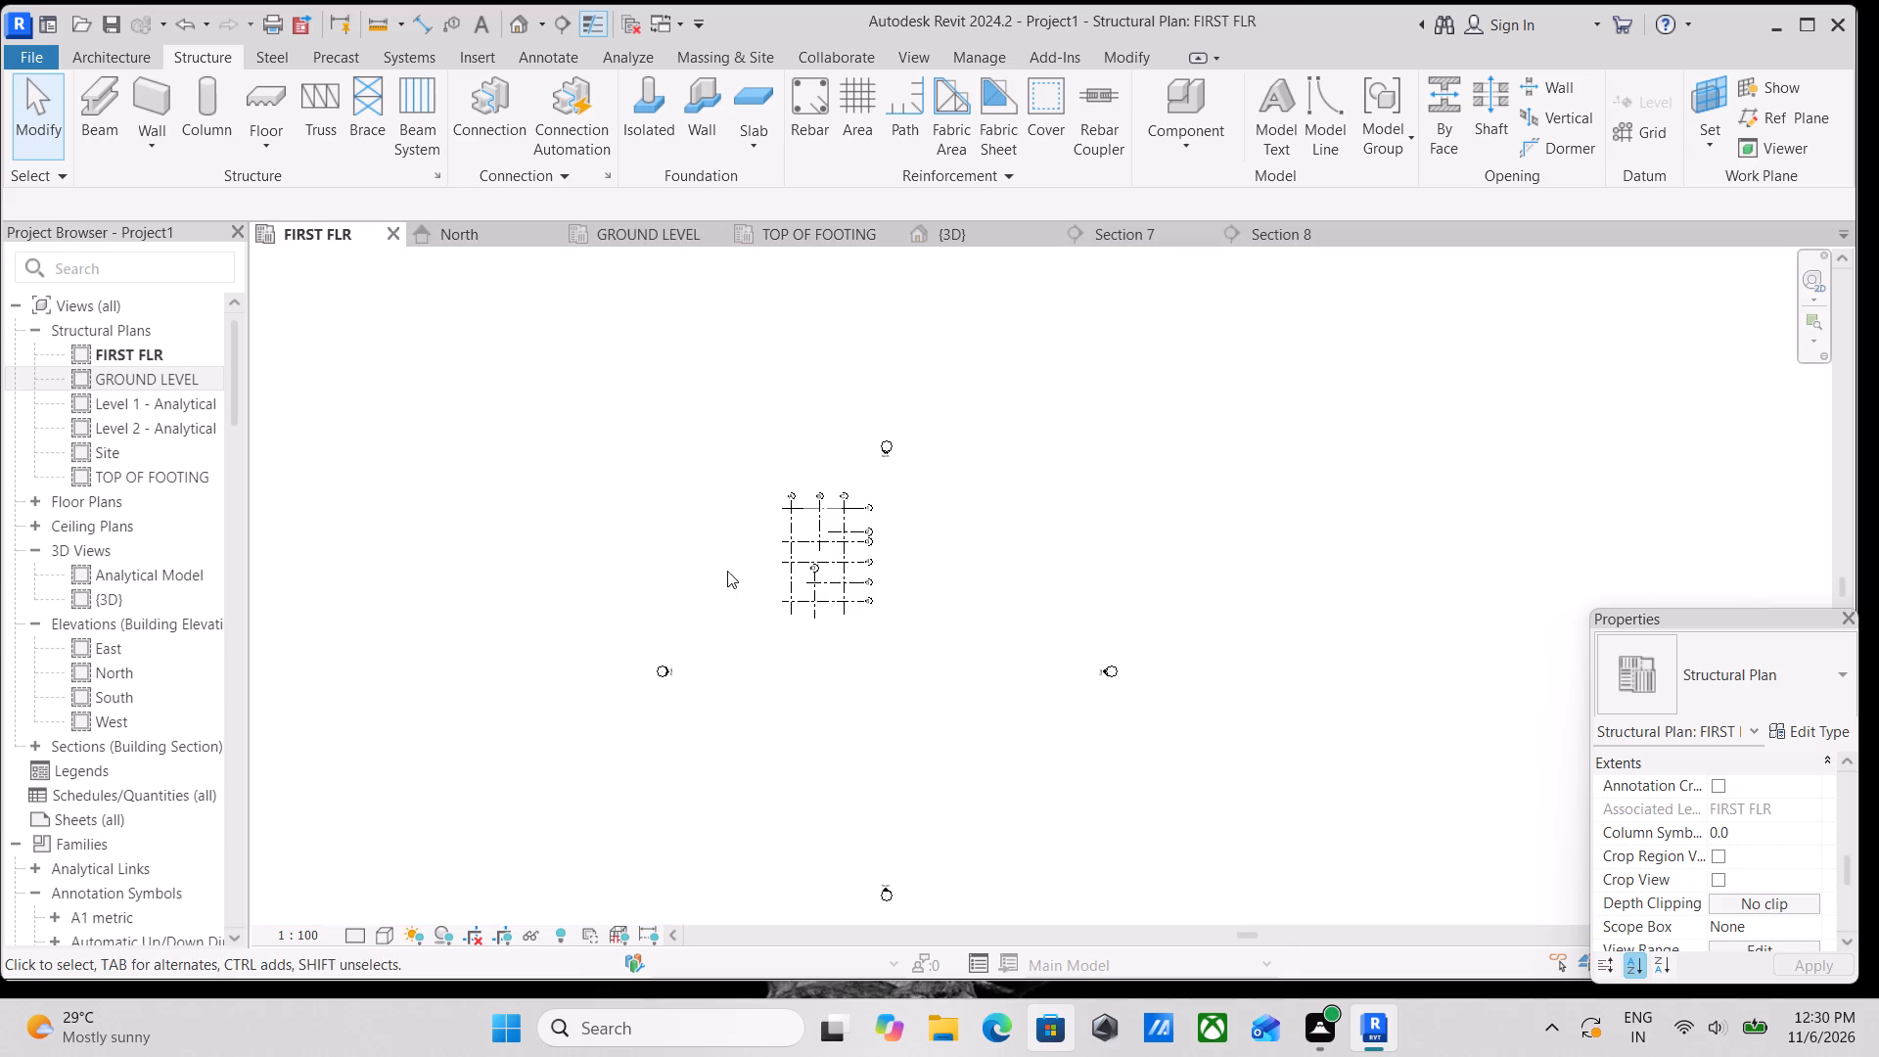
scroll(793, 603, "up", 6)
left_click(644, 237)
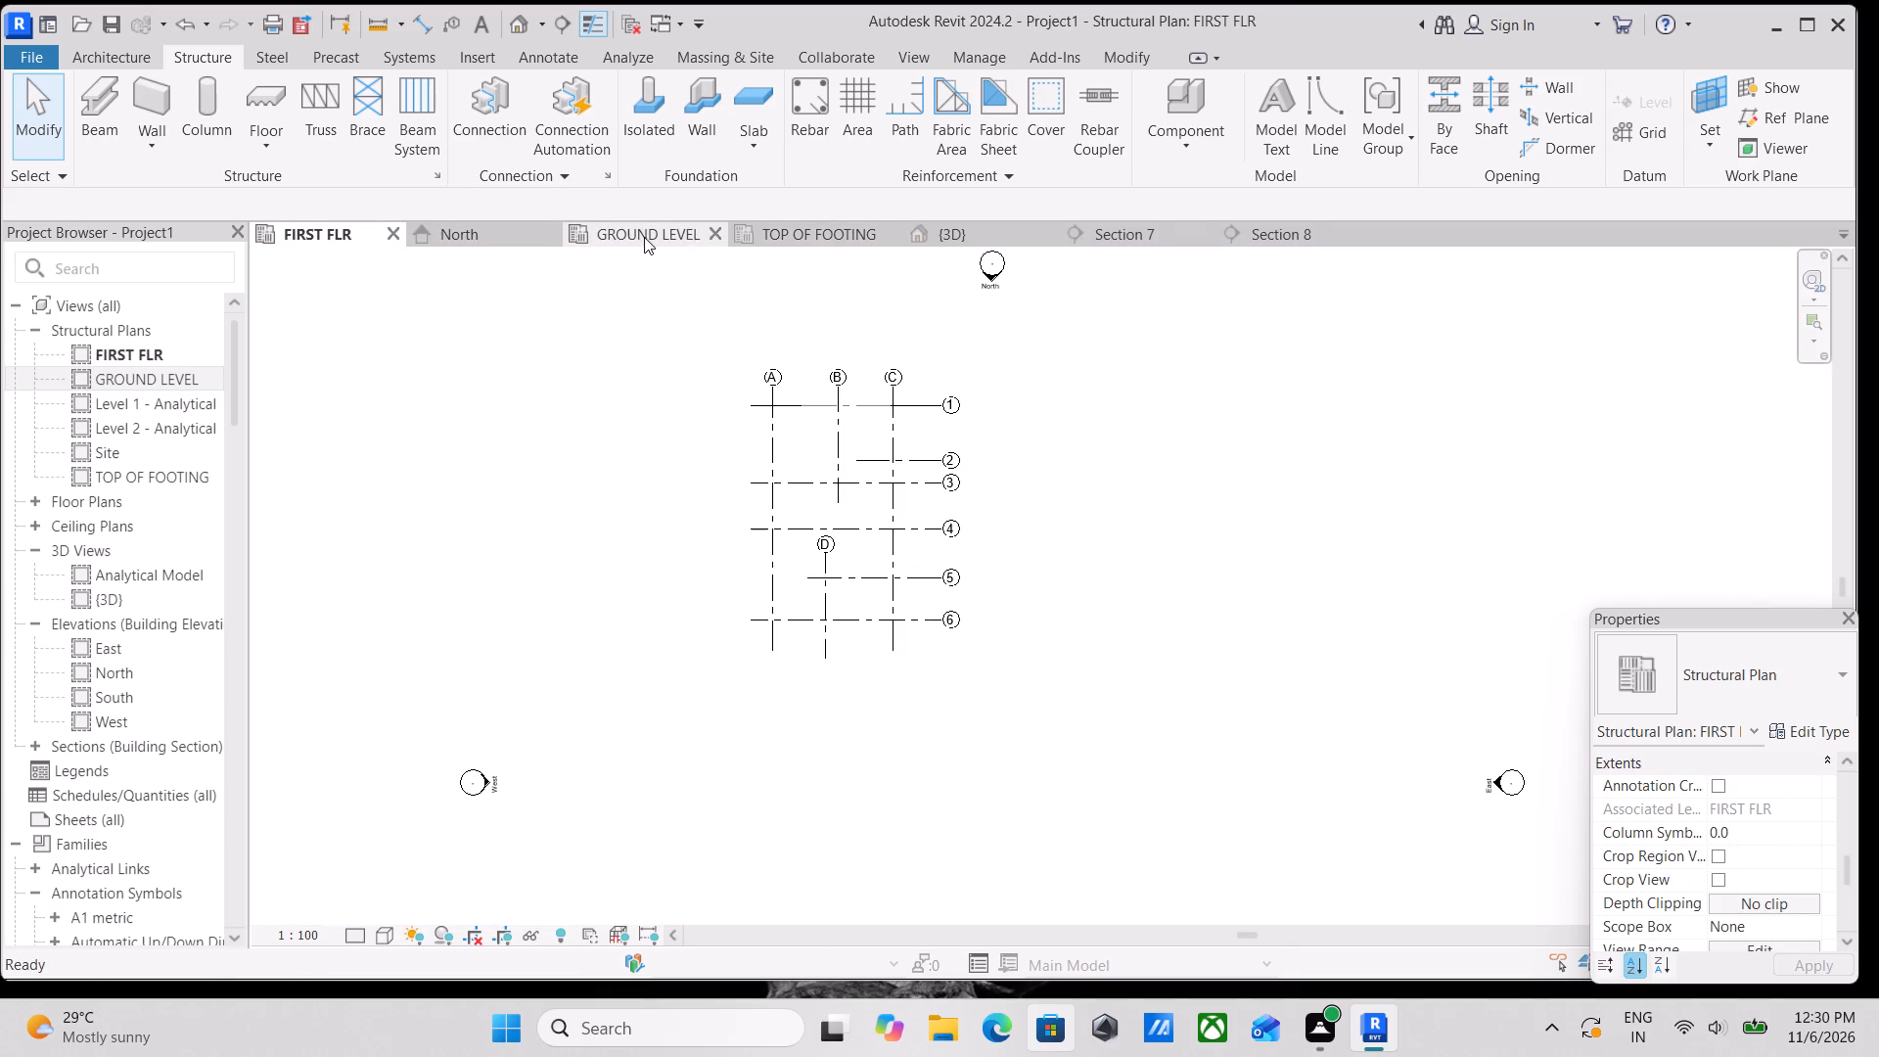
scroll(783, 537, "down", 3)
left_click(299, 241)
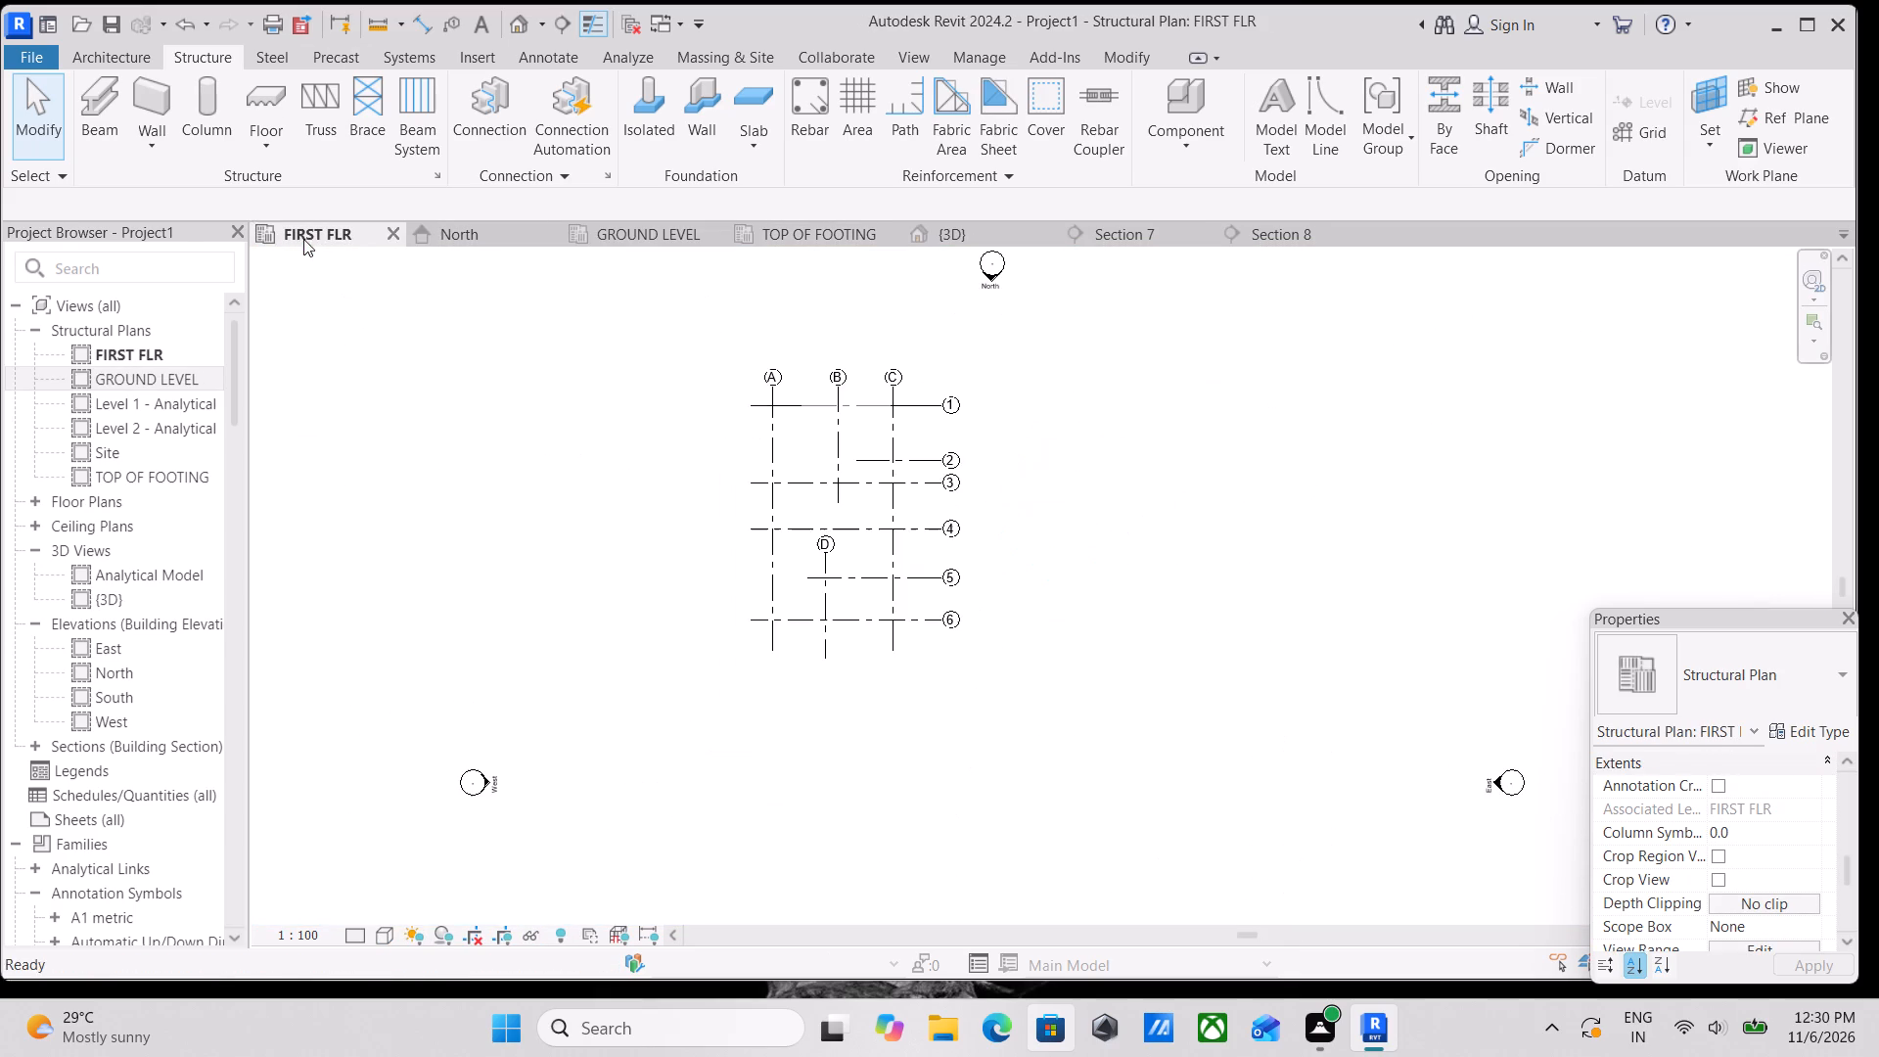
Select only the Structural Columns in the {3D} view's Right orientation and copy them aligned to the FIRST FLR level.
scroll(848, 572, "up", 6)
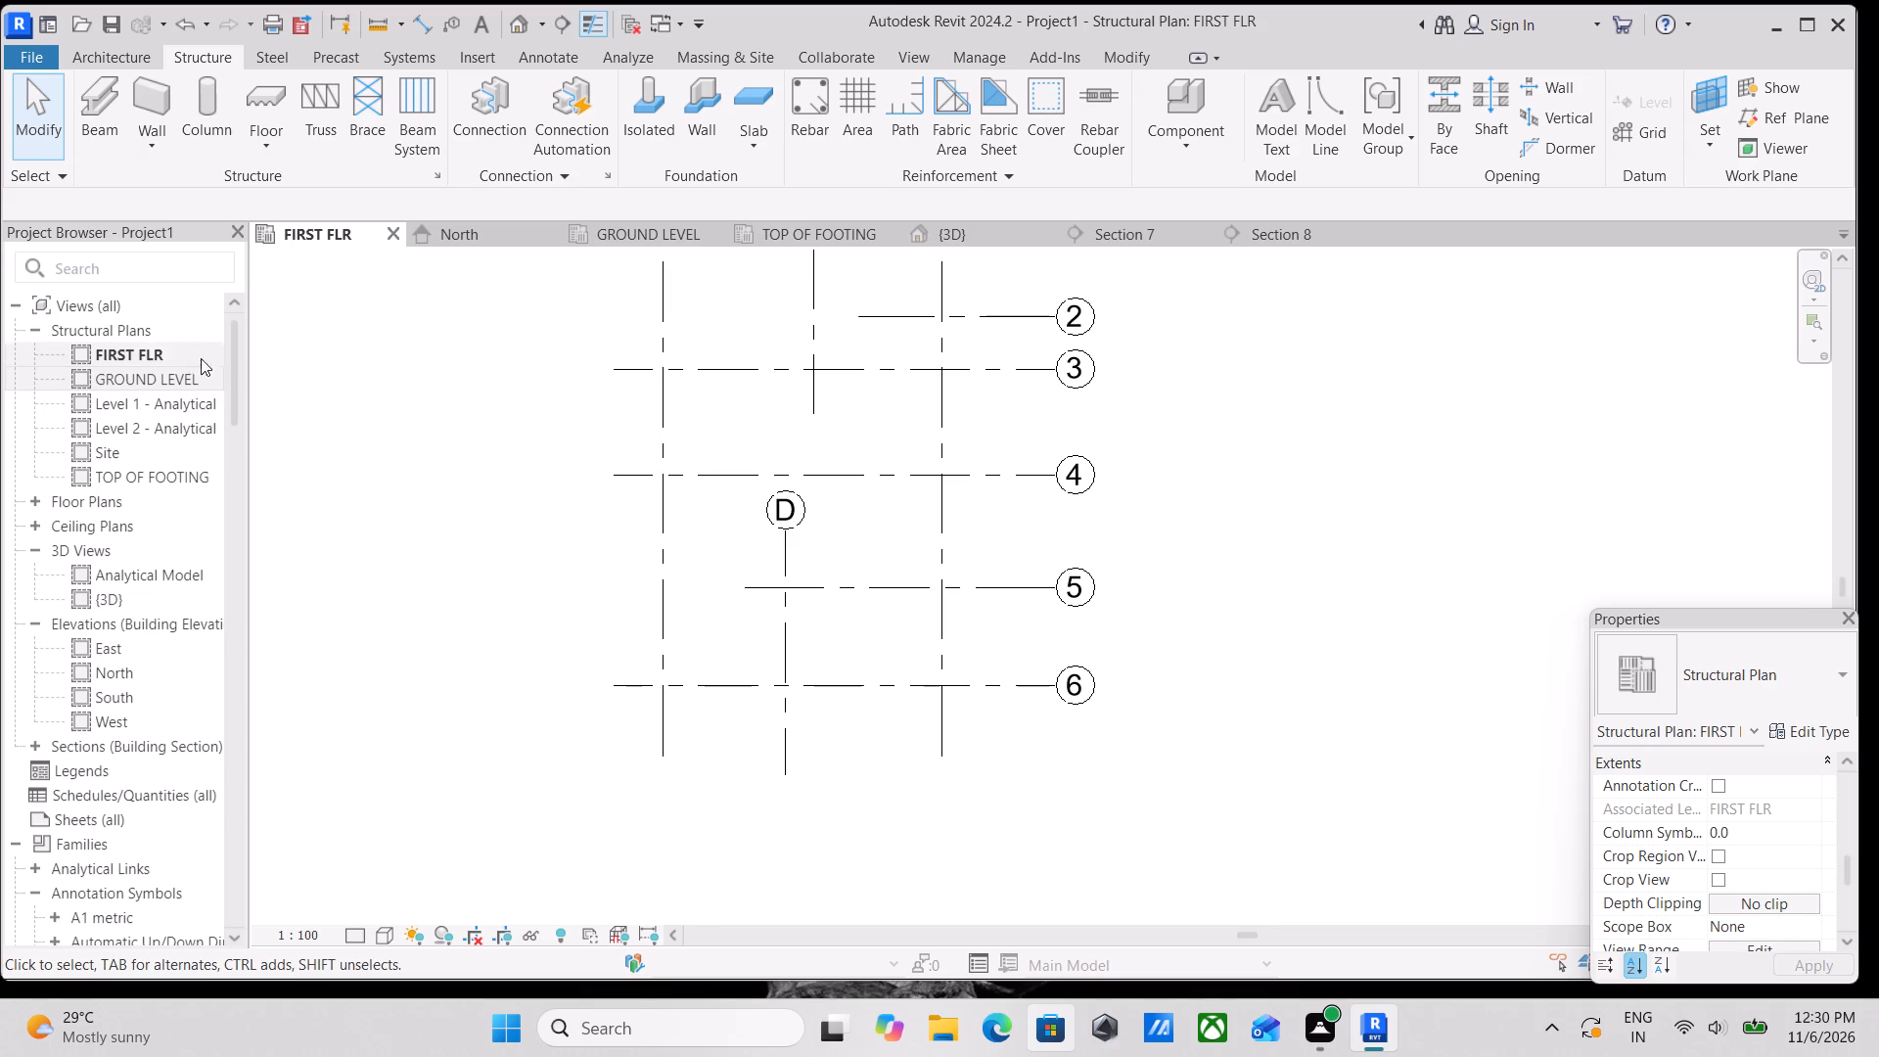
left_click(954, 238)
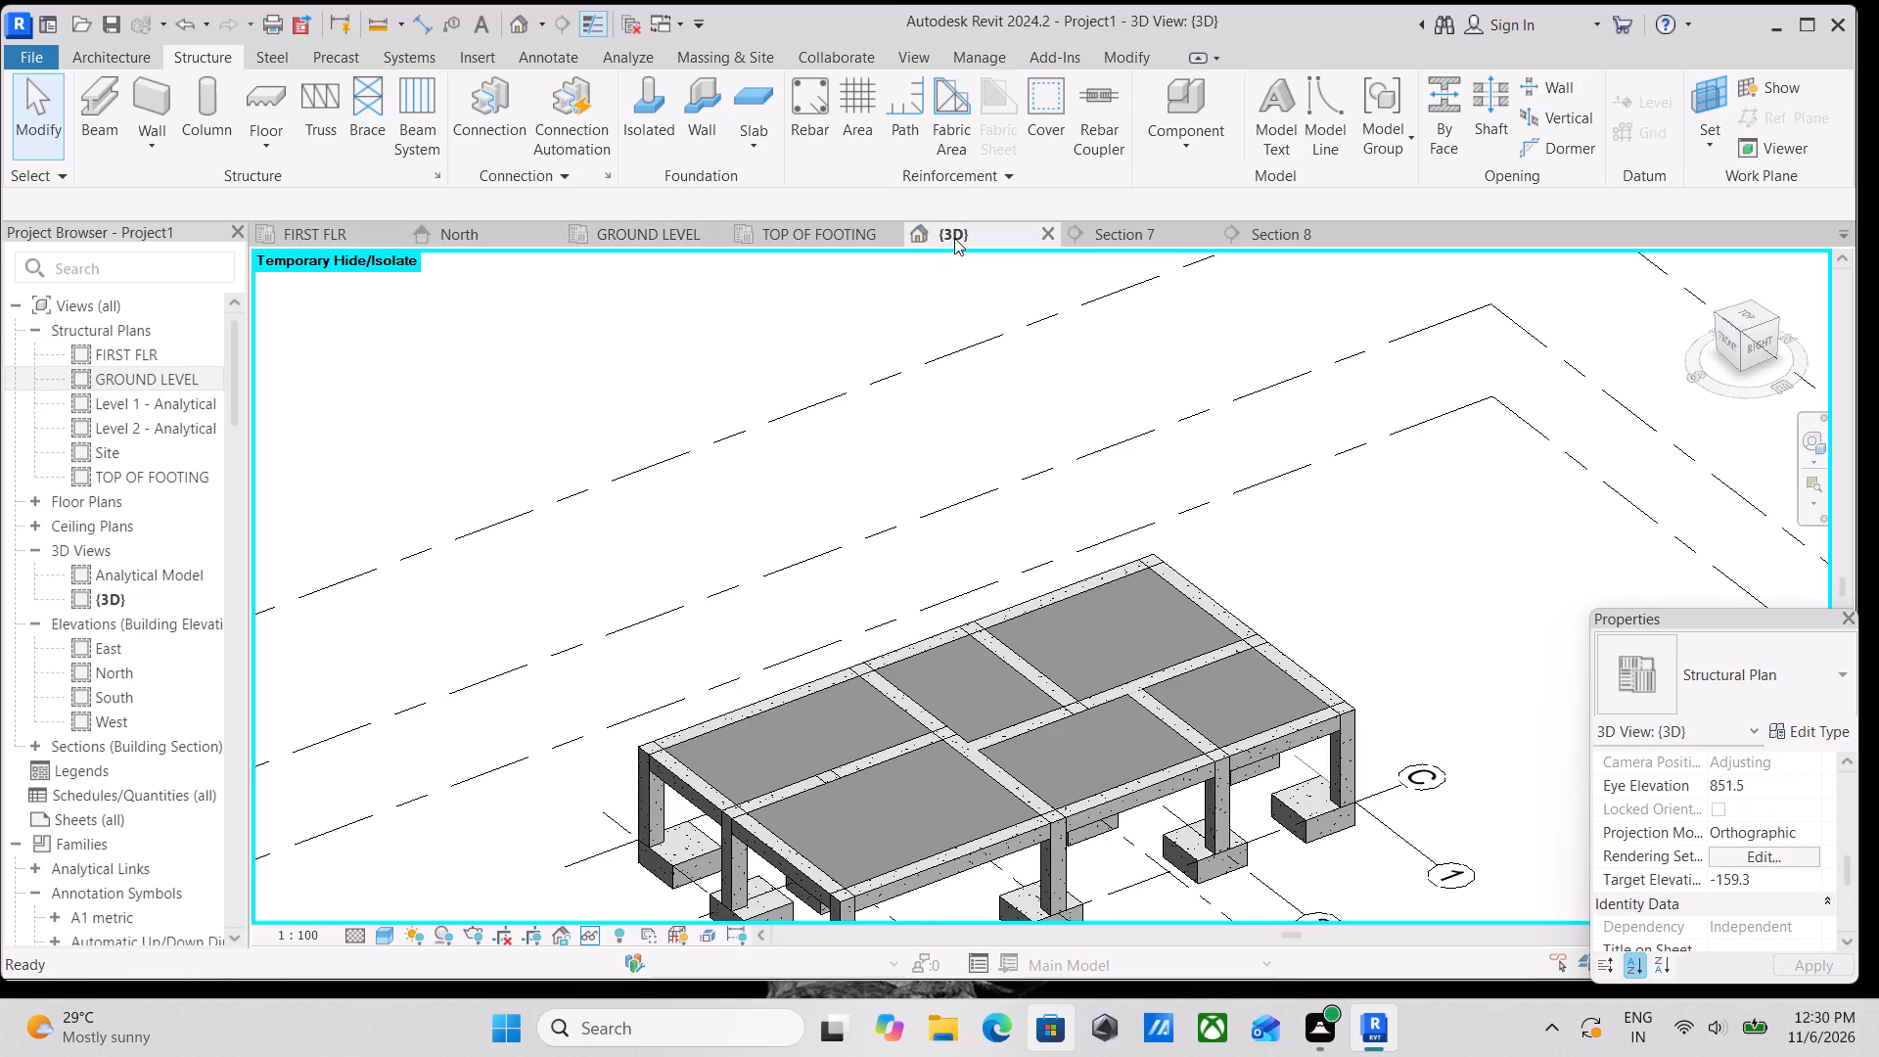
scroll(1029, 606, "down", 1)
scroll(1055, 752, "down", 1)
middle_click_drag(1190, 793, 1014, 465, "shift")
middle_click_drag(1068, 607, 1155, 662, "shift")
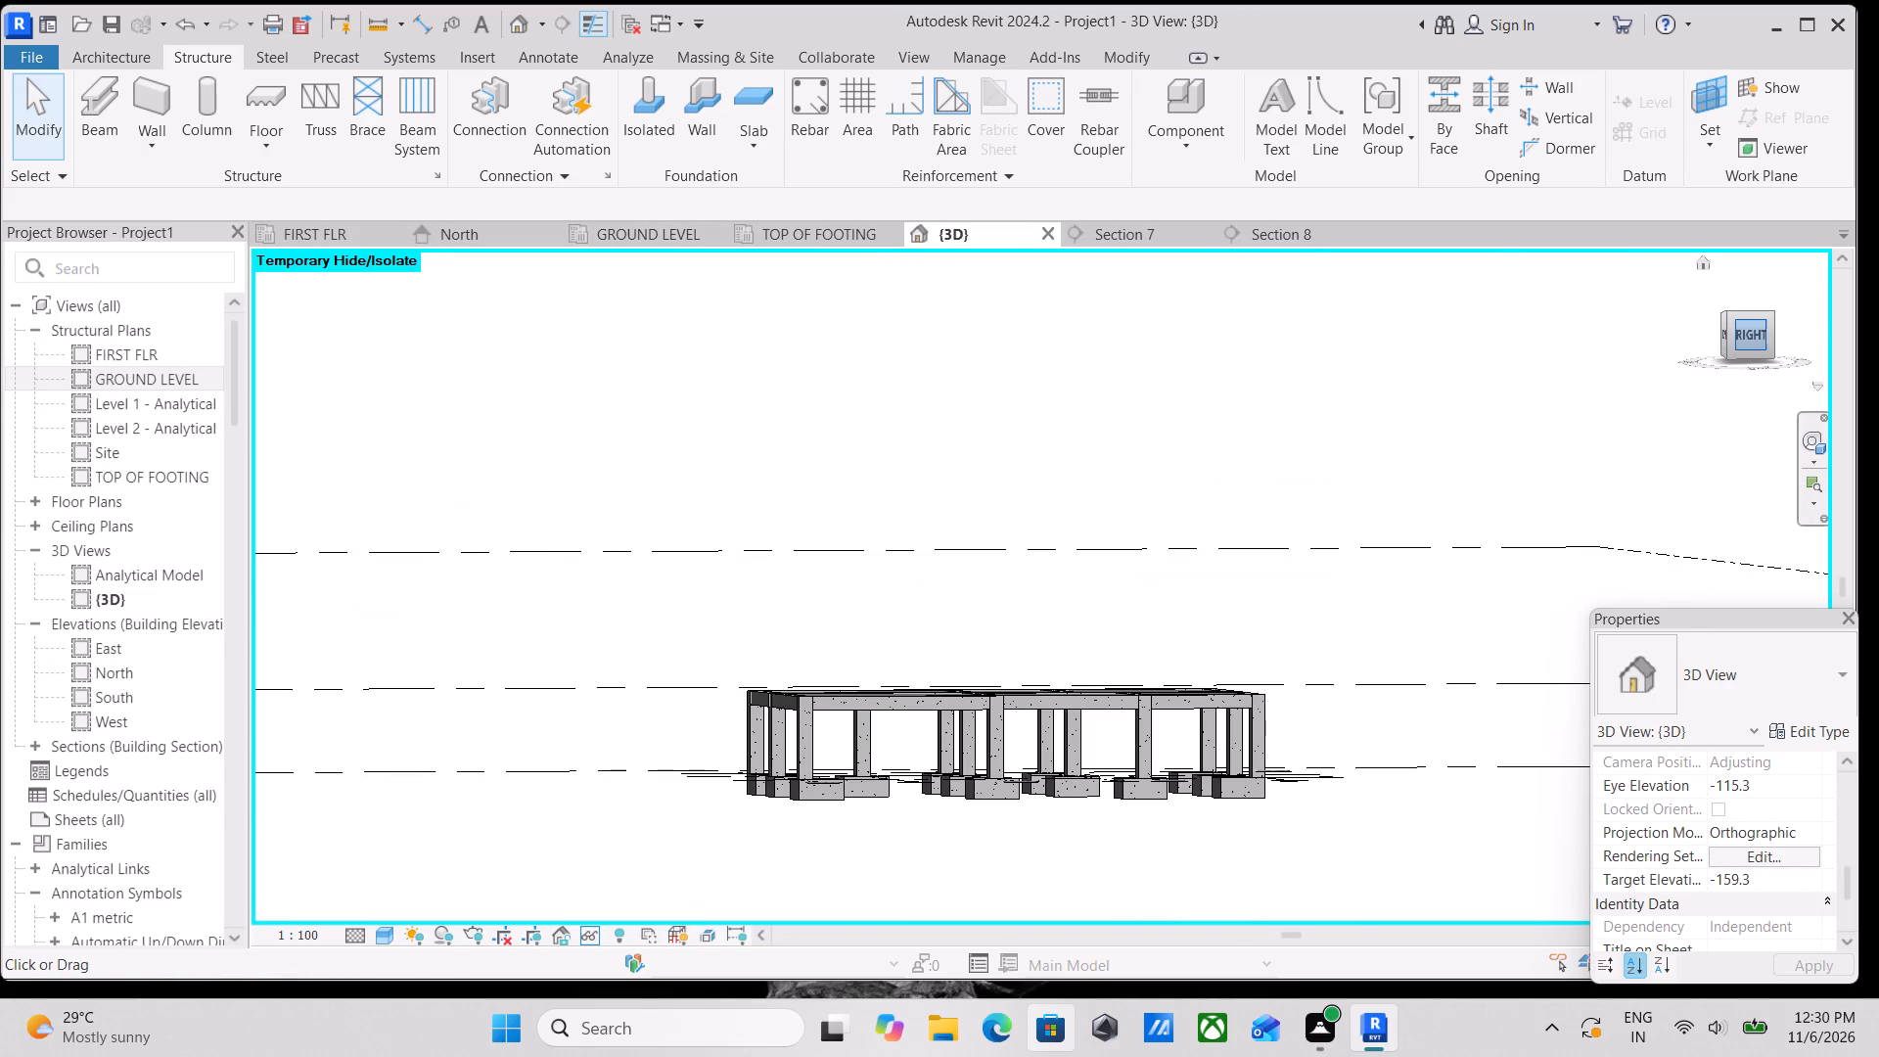
left_click(1764, 331)
scroll(1291, 791, "up", 4)
scroll(1131, 790, "up", 8)
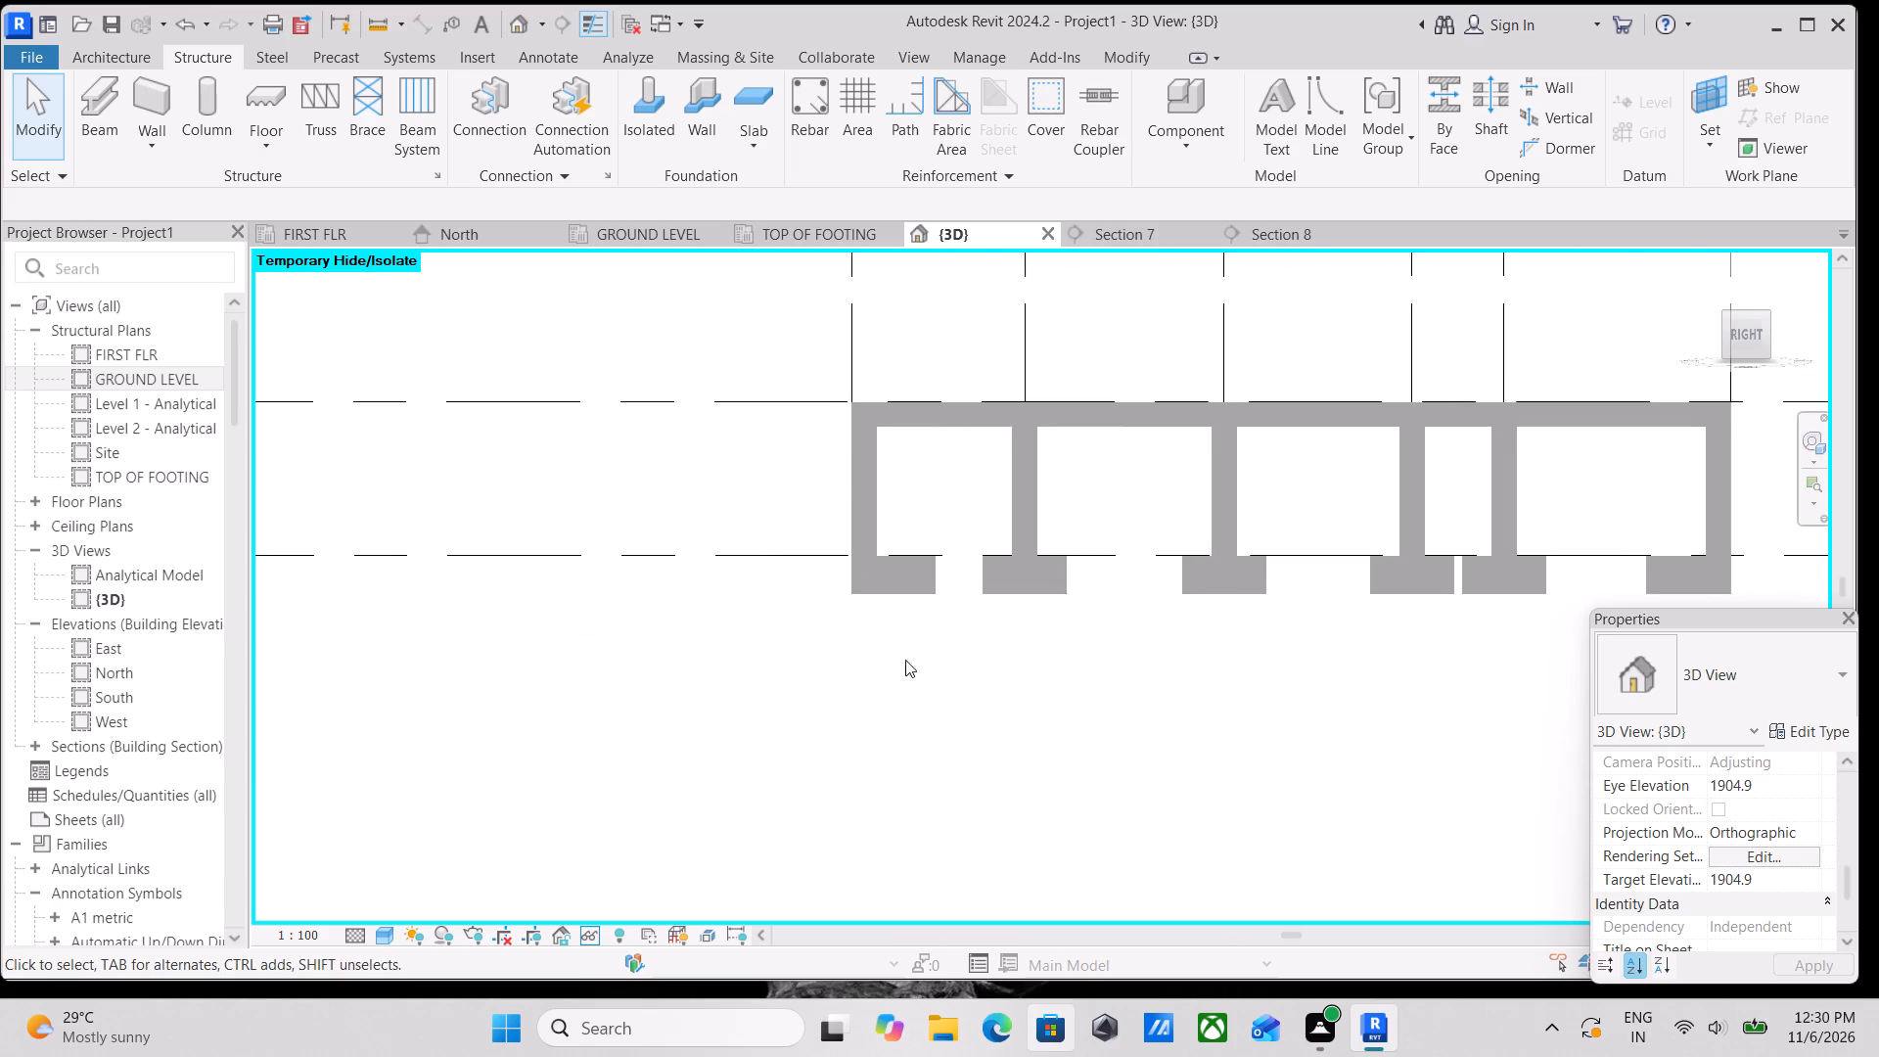
scroll(905, 660, "up", 4)
middle_click_drag(783, 564, 508, 651)
scroll(501, 369, "down", 2)
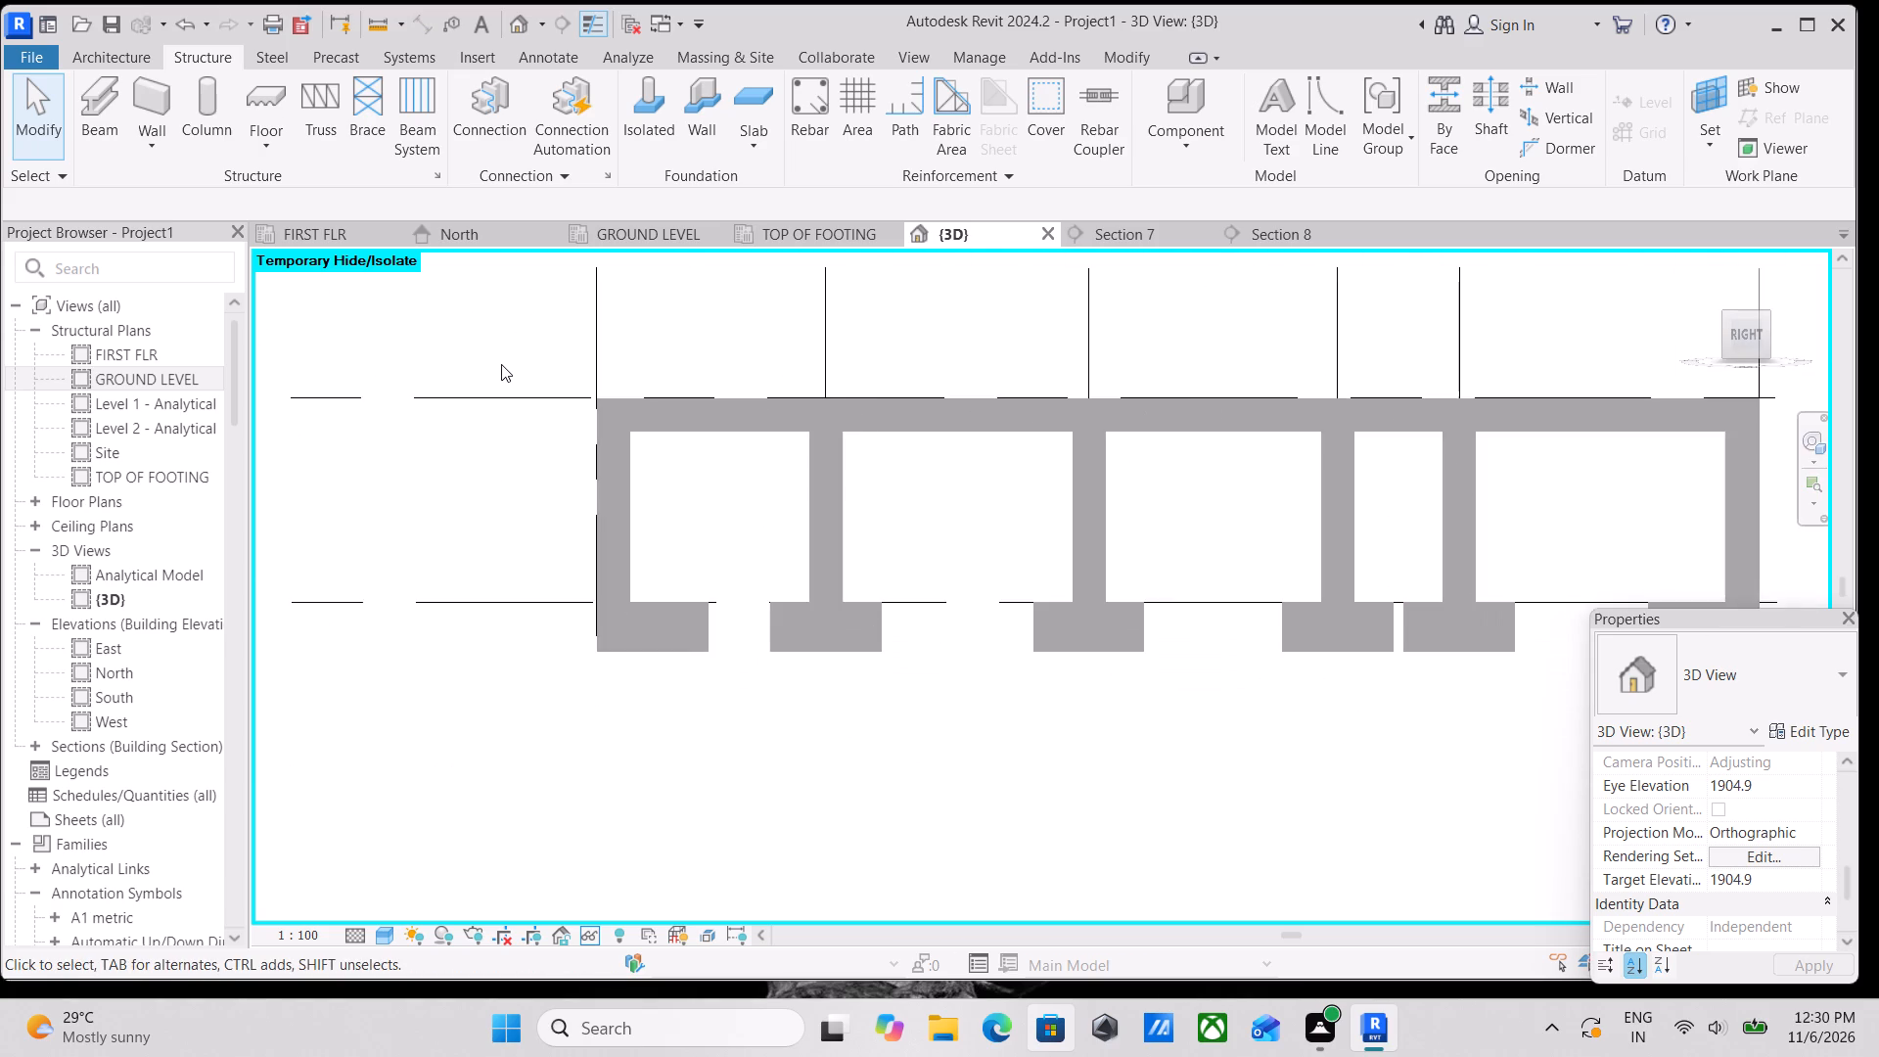
left_click_drag(501, 375, 886, 570)
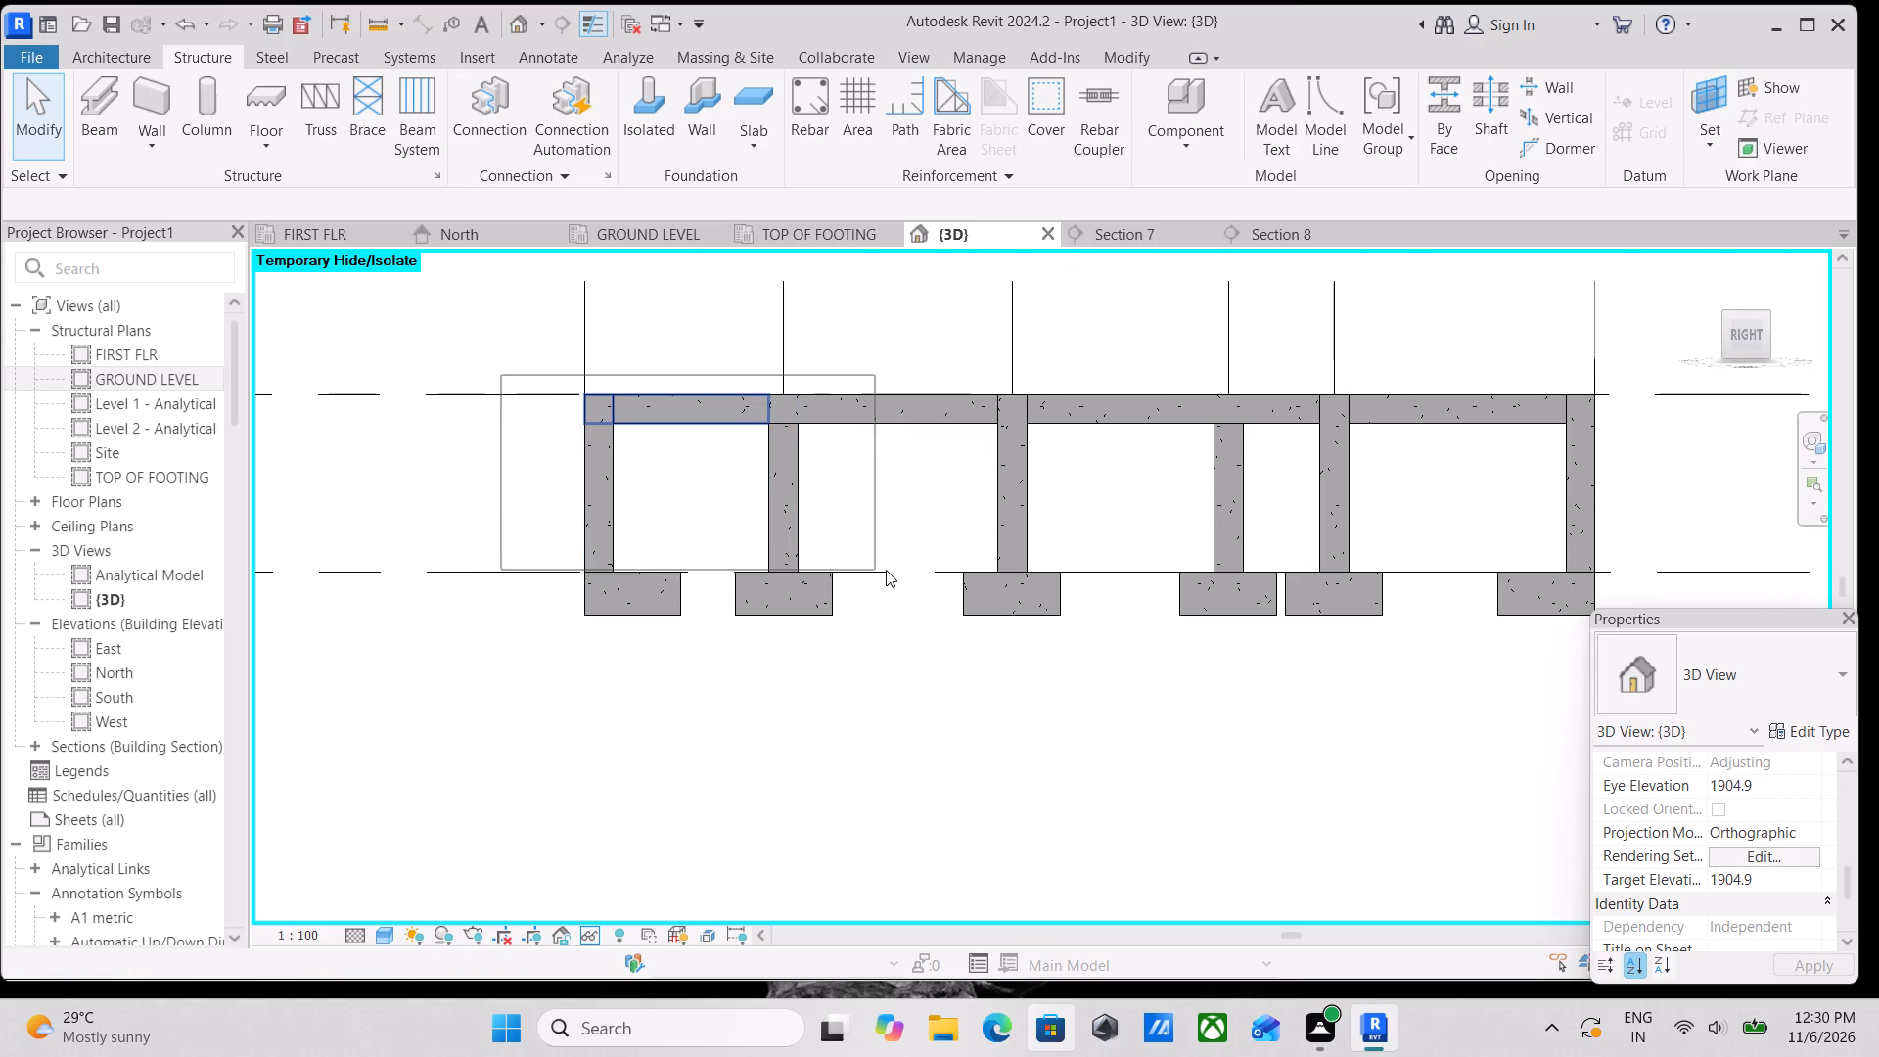
left_click_drag(886, 570, 1639, 579)
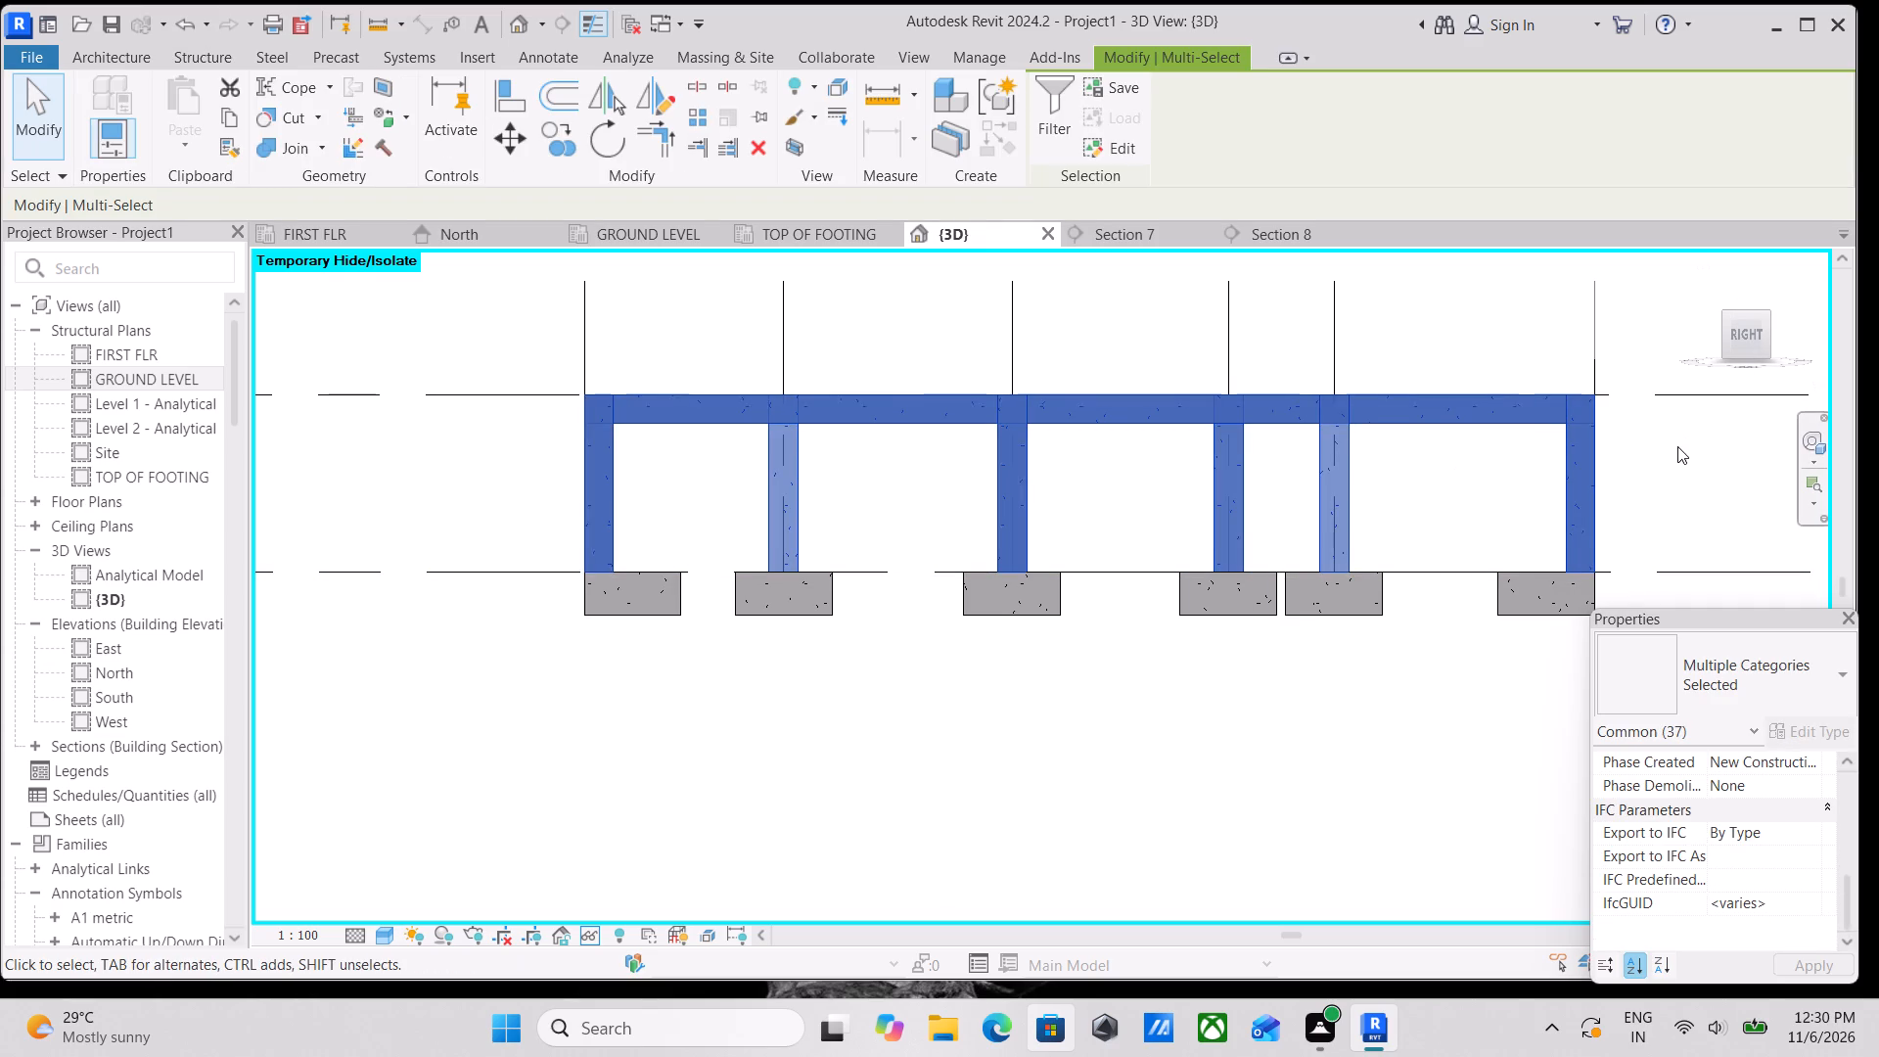
left_click(1055, 96)
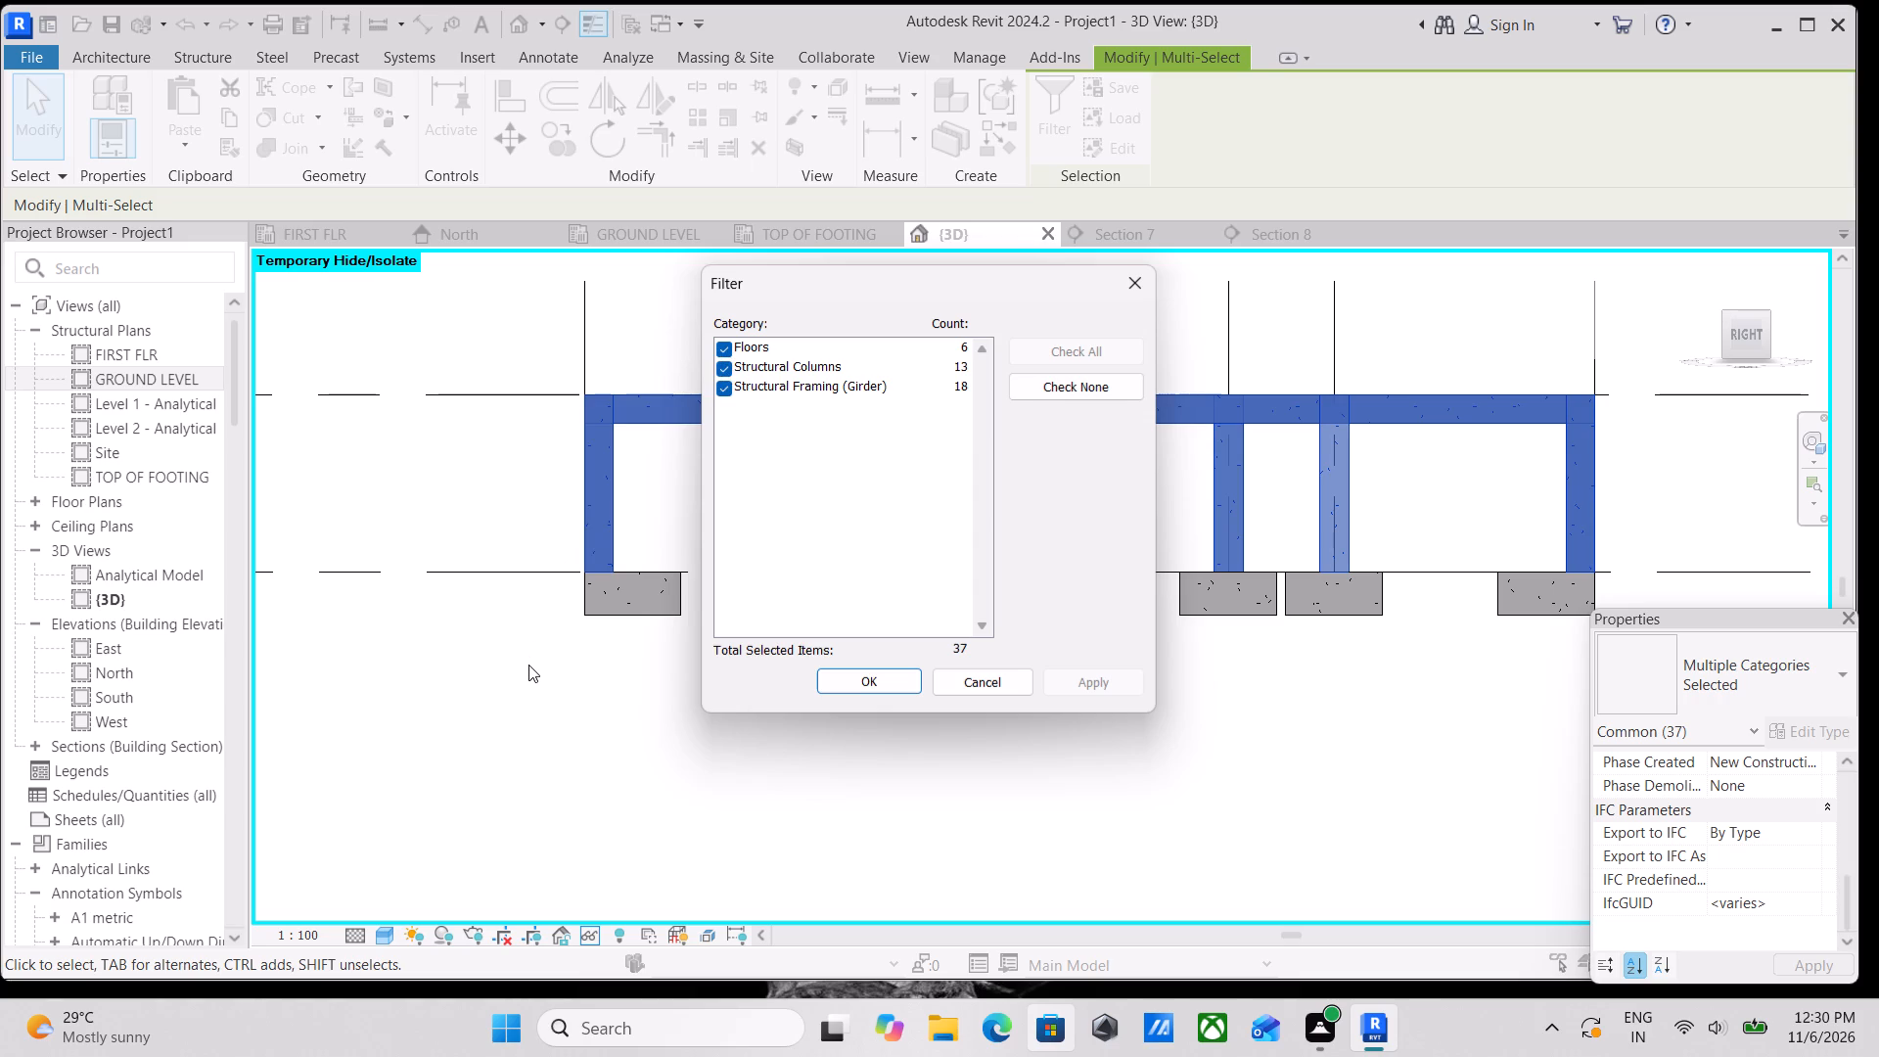
left_click(722, 346)
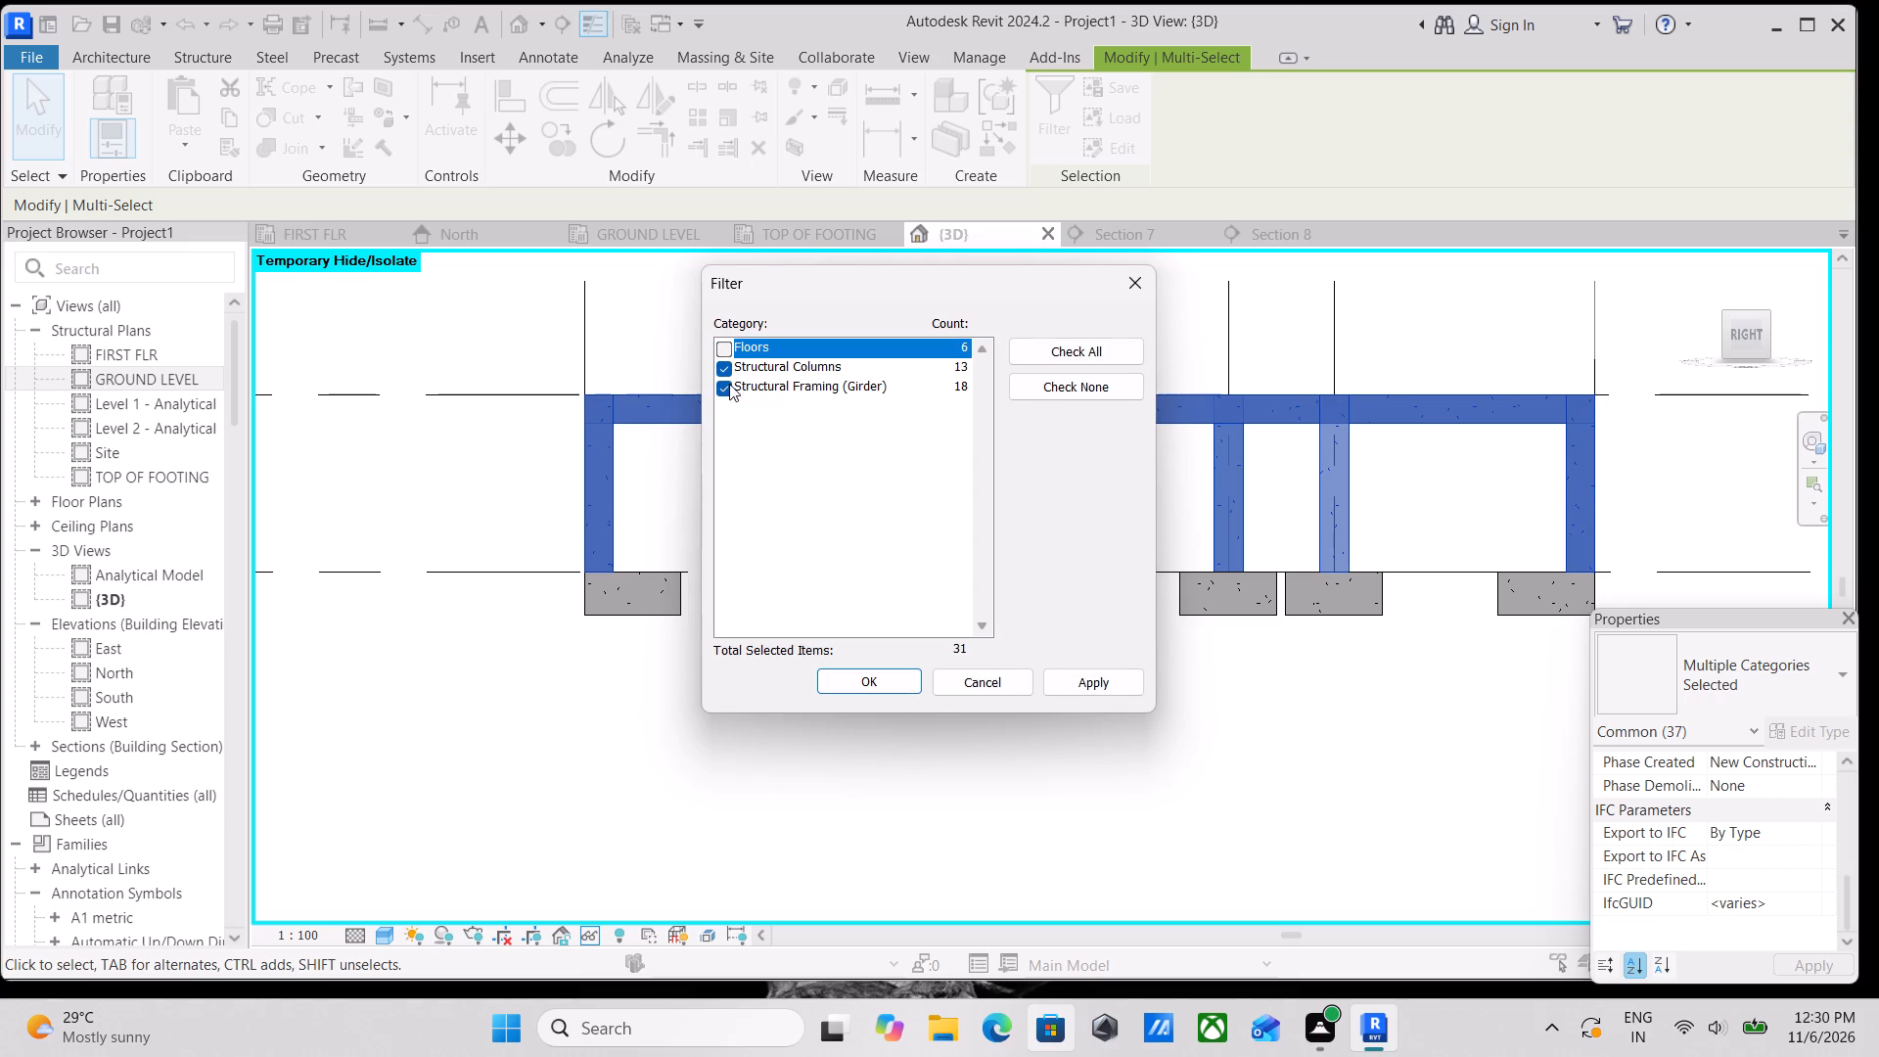
left_click(729, 384)
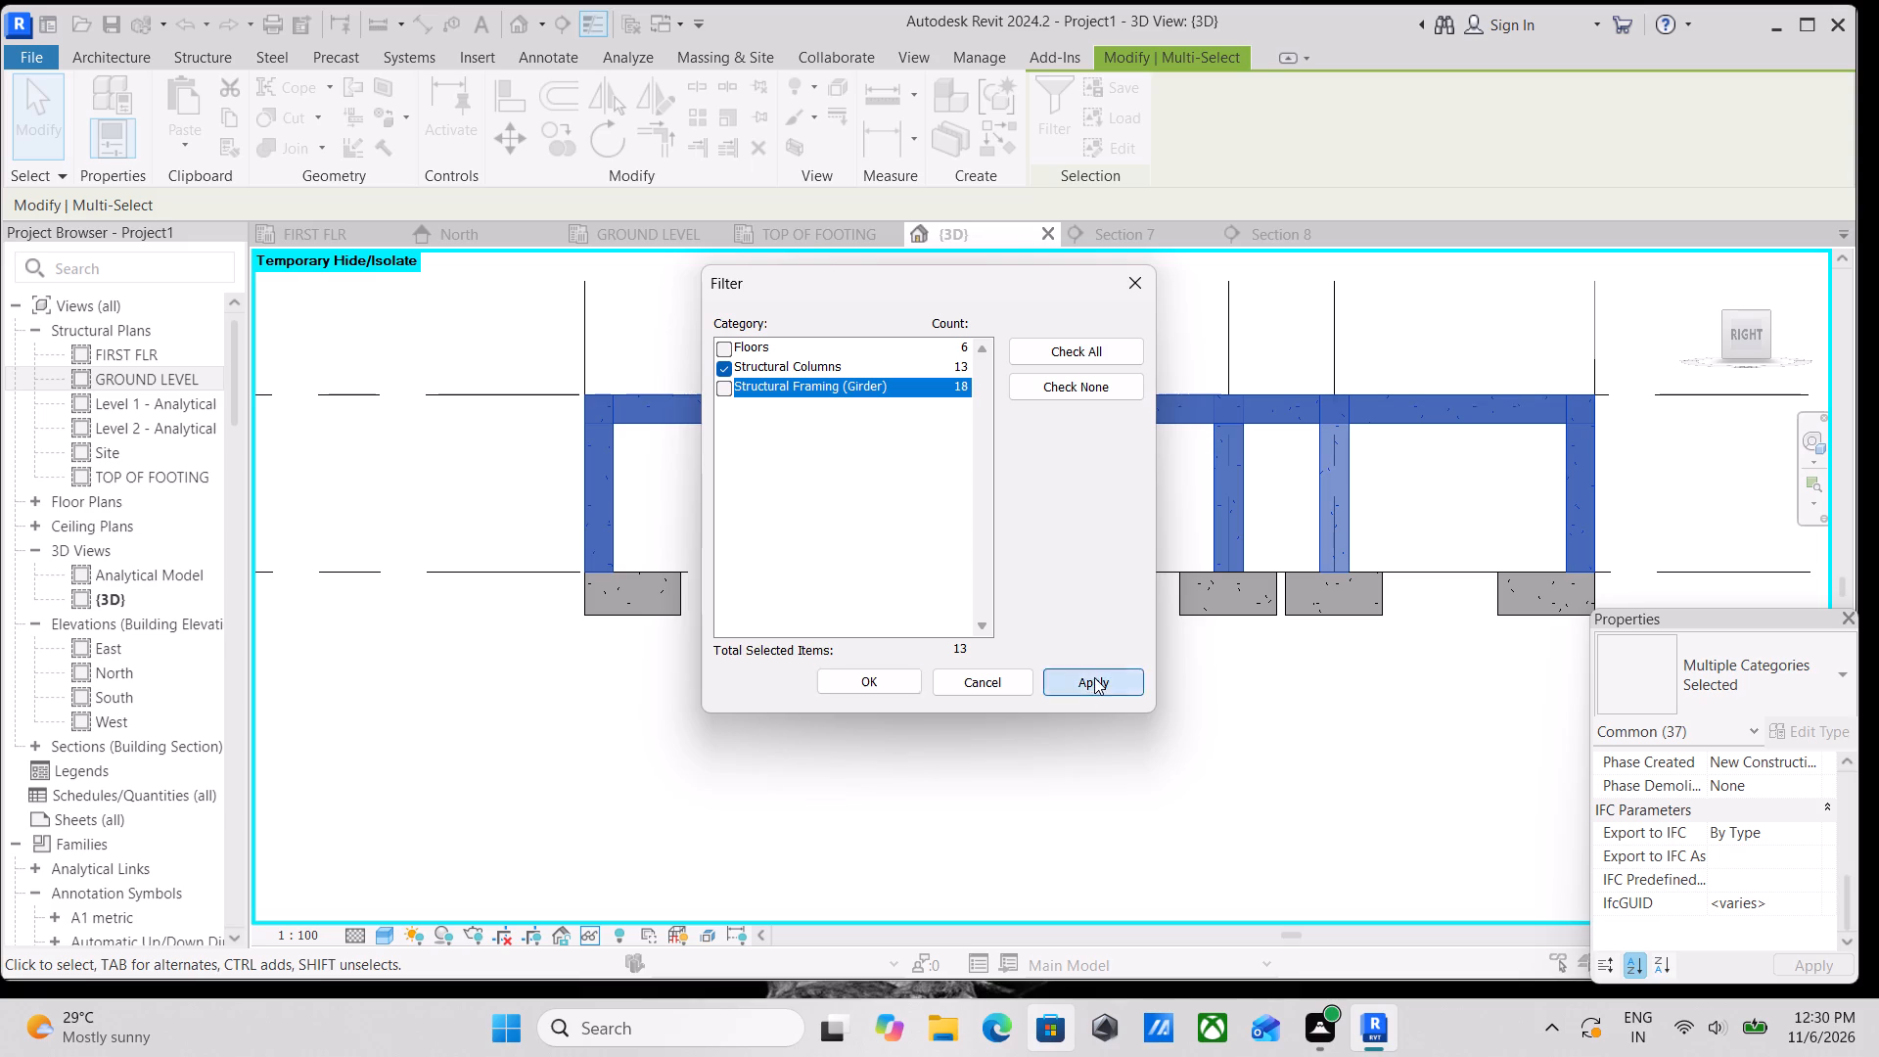
left_click(1094, 677)
left_click(861, 682)
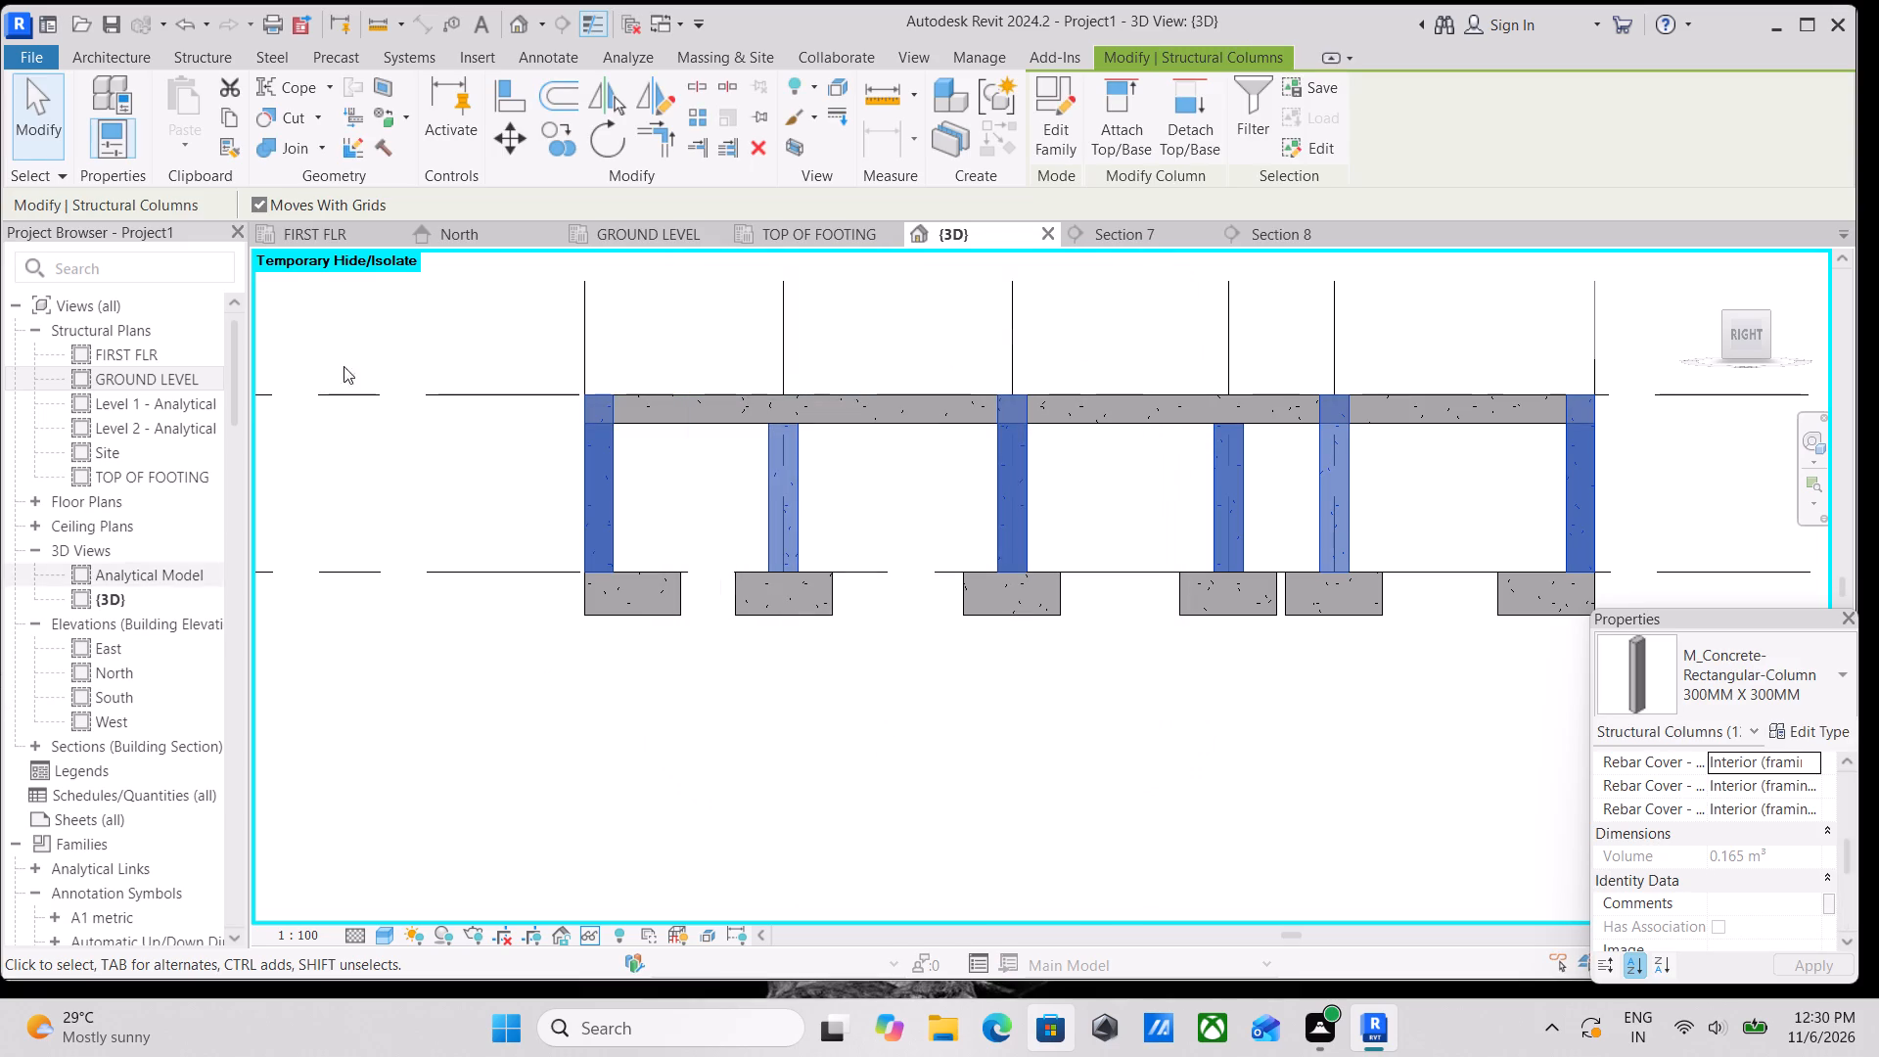
left_click(227, 115)
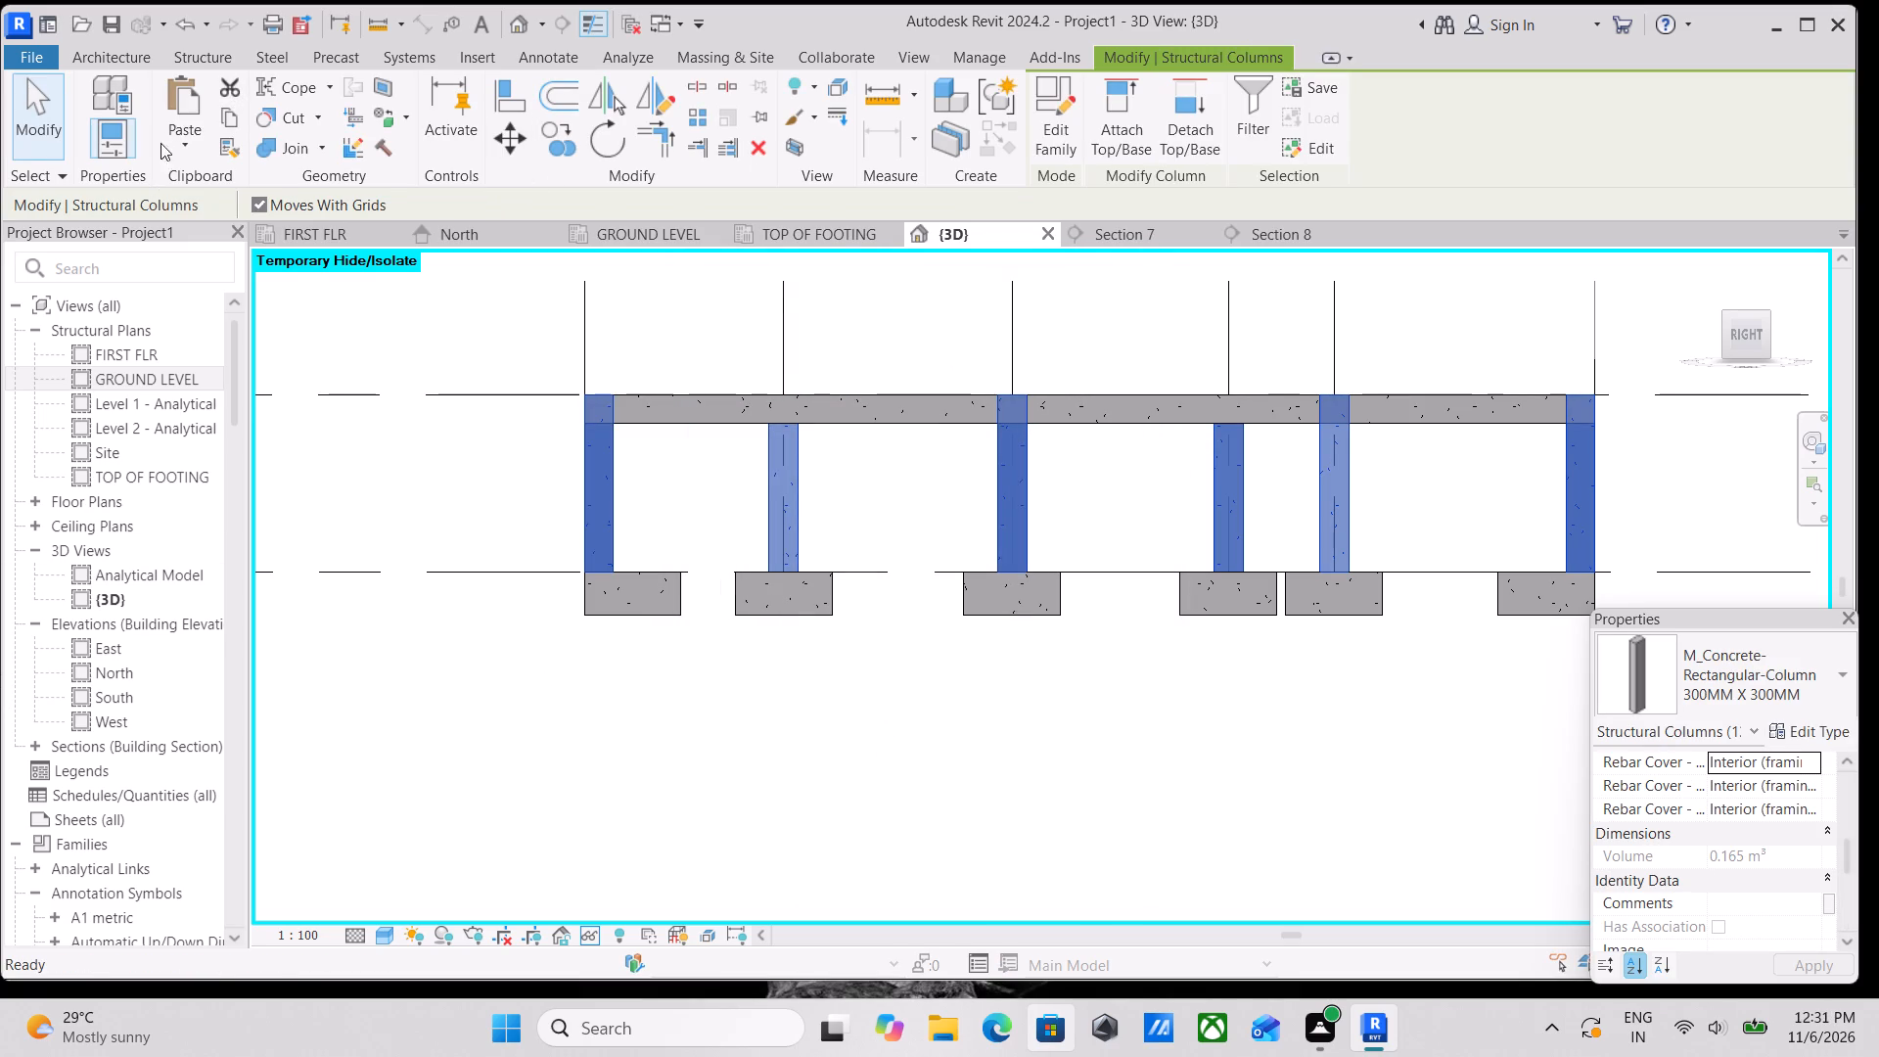
left_click(186, 144)
left_click(235, 249)
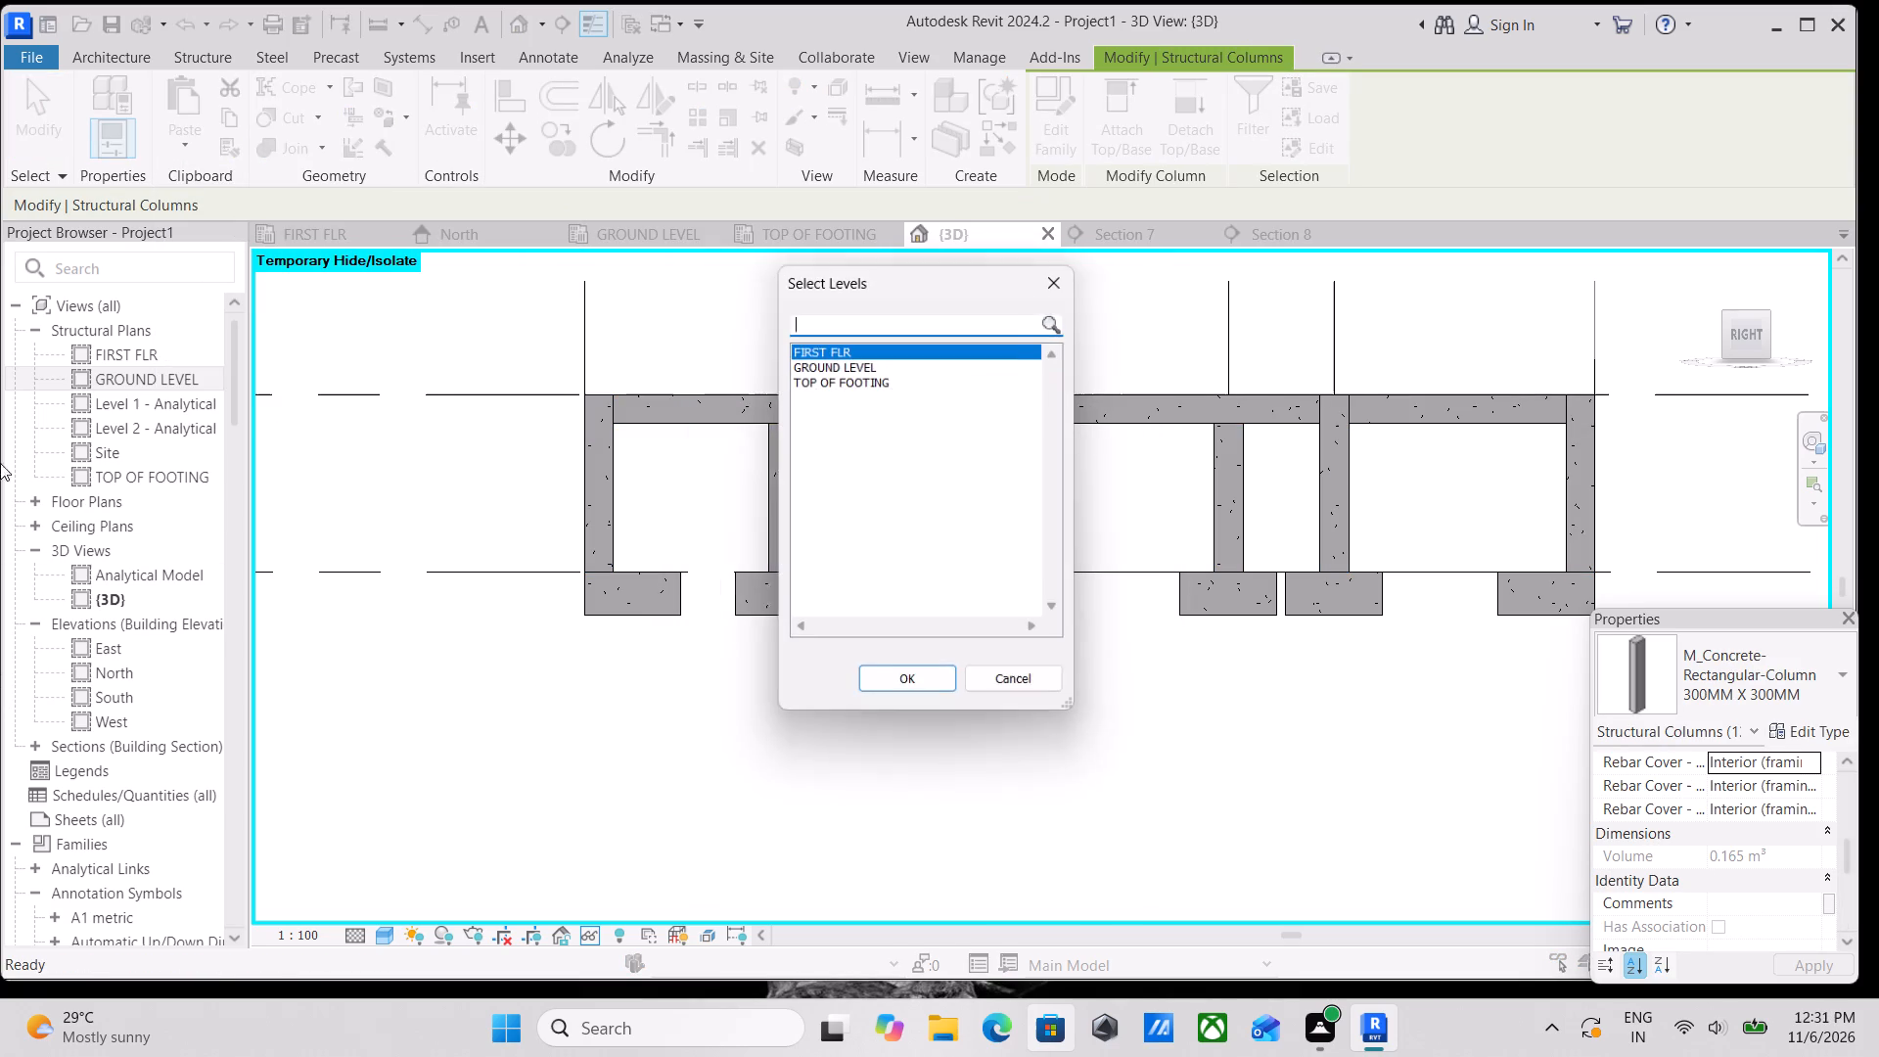
scroll(894, 429, "down", 2)
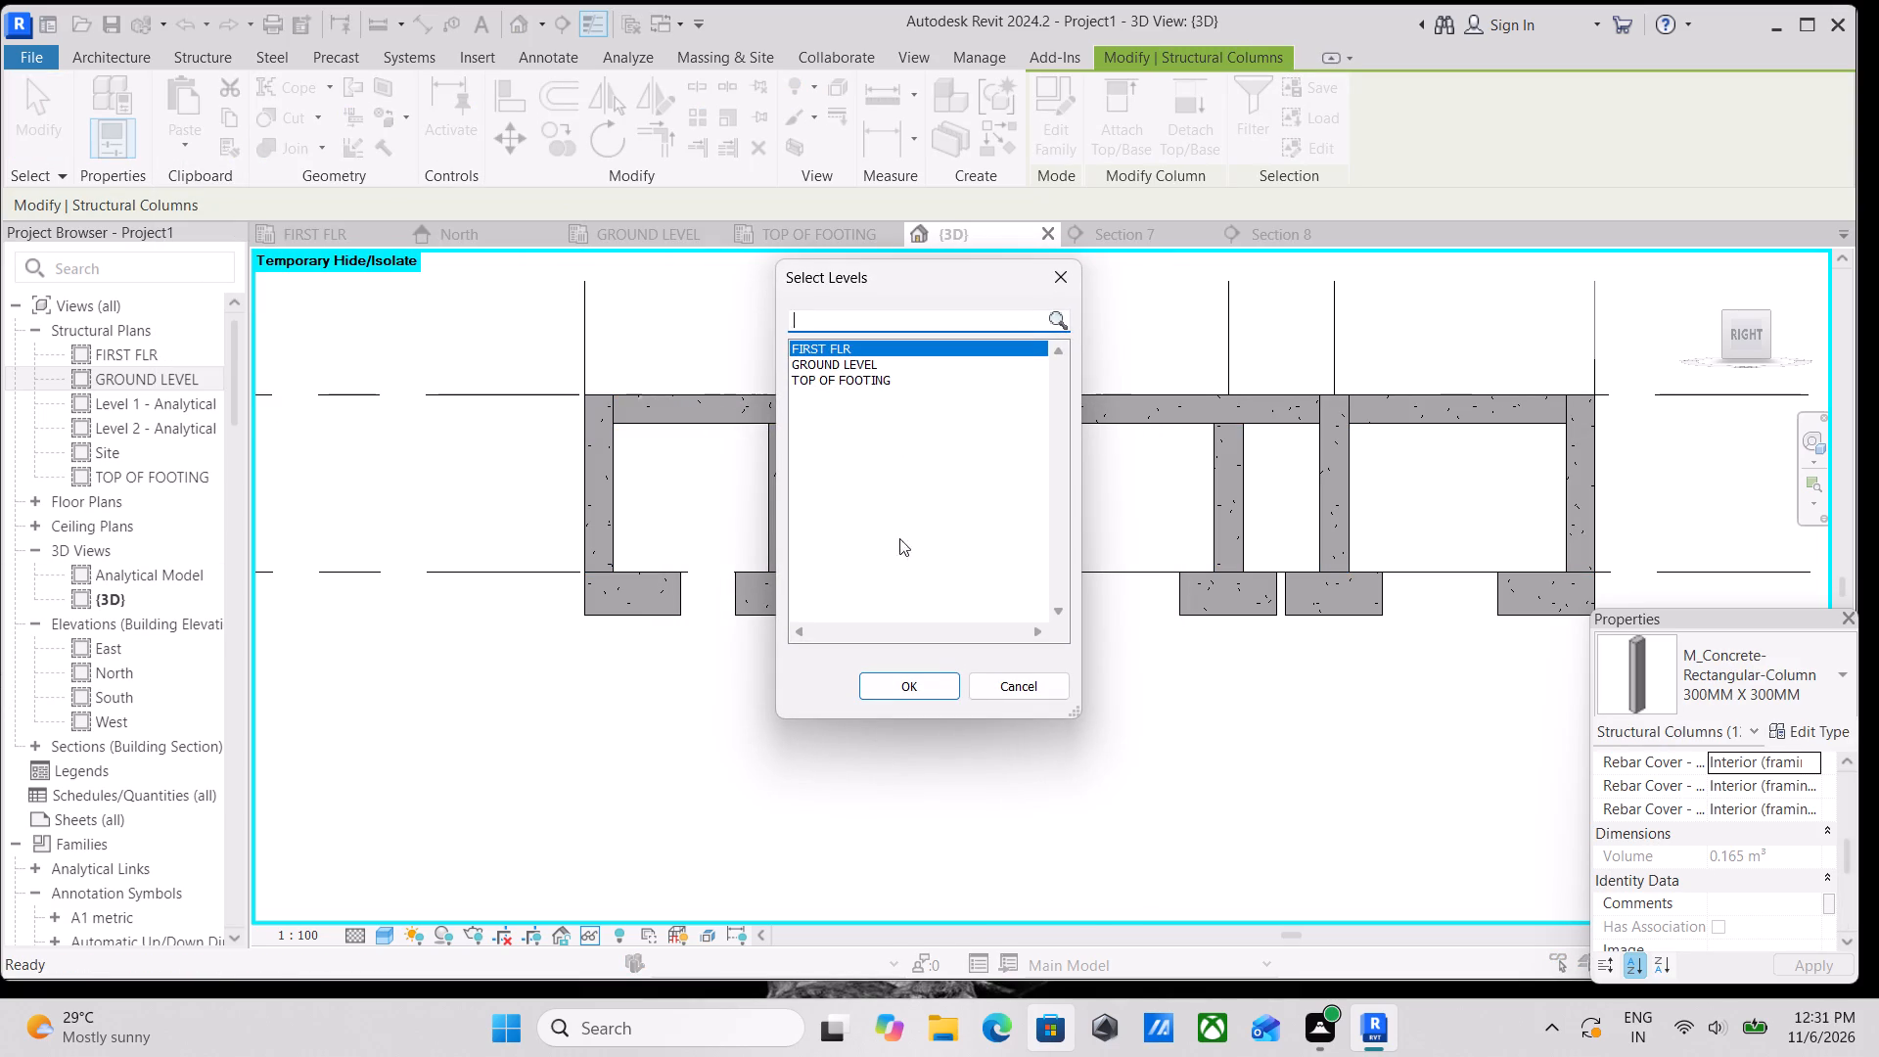
left_click(919, 694)
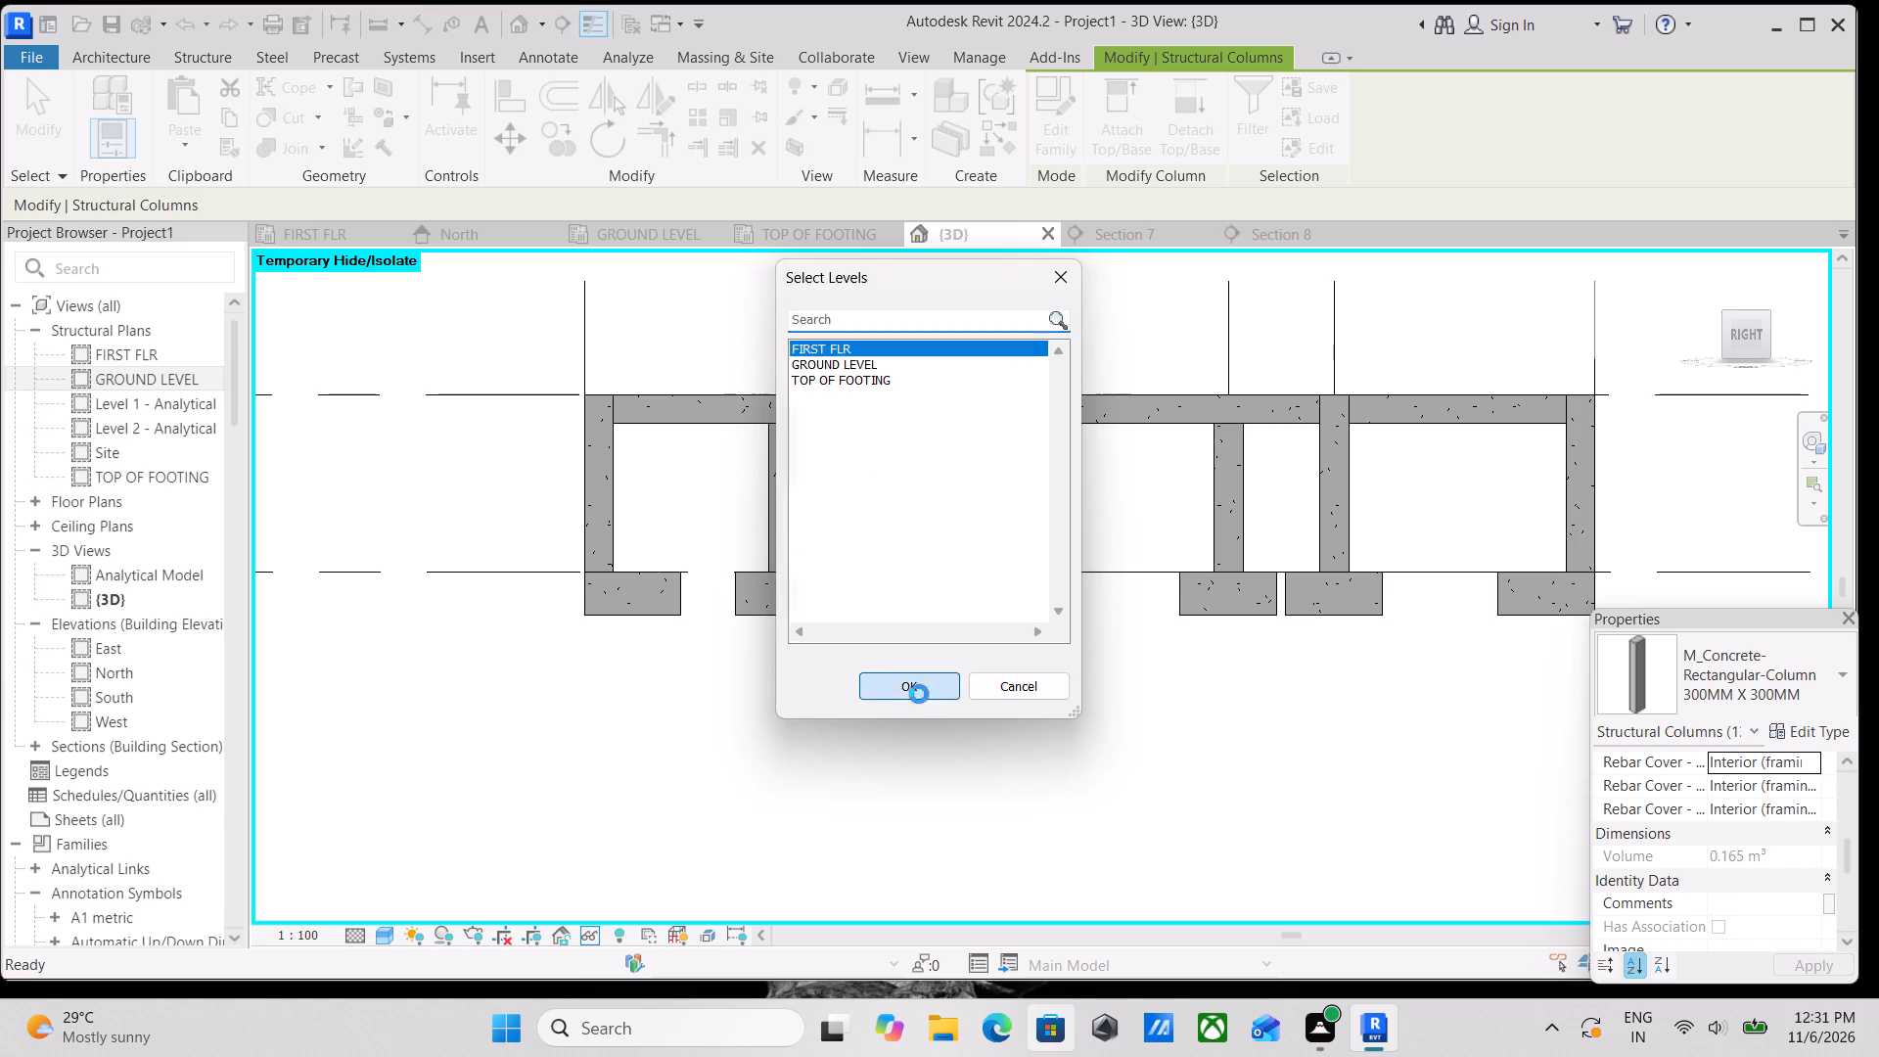
scroll(951, 585, "down", 2)
middle_click_drag(954, 585, 948, 758)
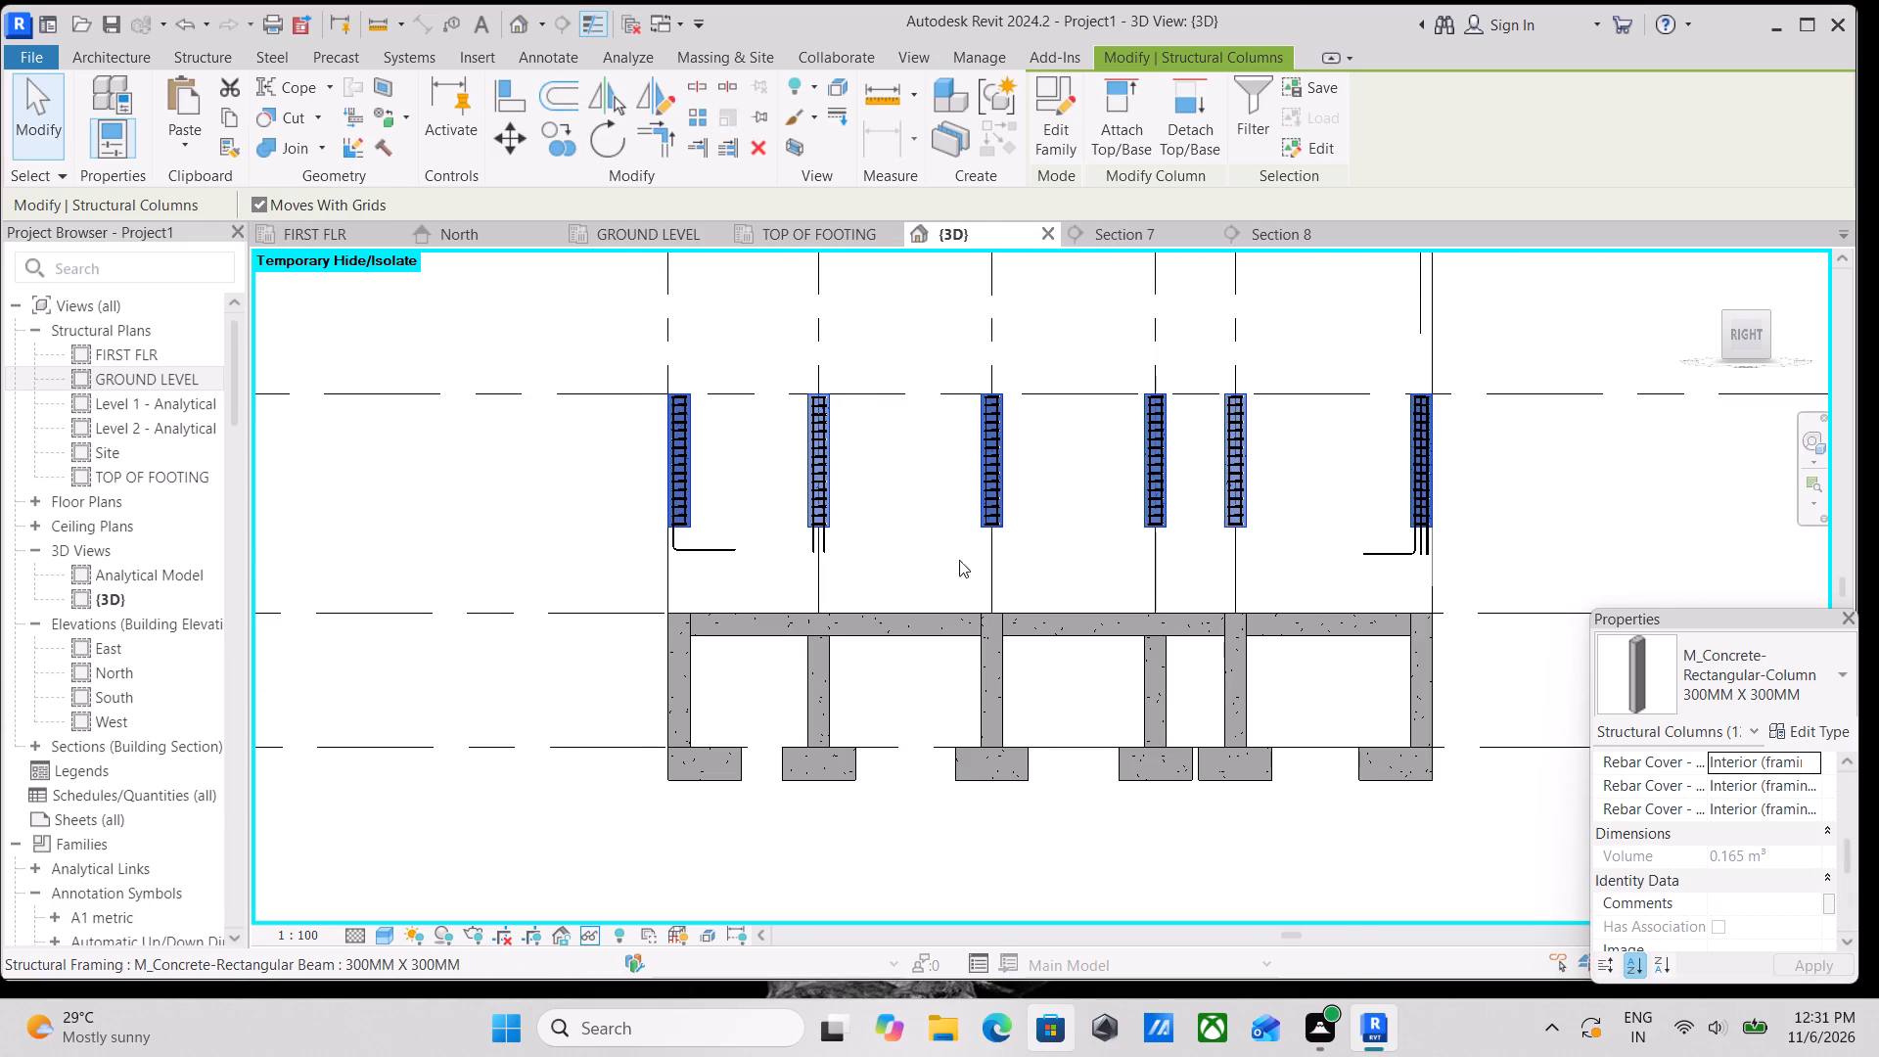
key("Escape")
Delete the L-shaped 13M bars projecting below the copied upper columns at grid 1.
scroll(1266, 545, "up", 3)
scroll(1408, 528, "up", 2)
middle_click_drag(1461, 524, 1223, 528)
scroll(1379, 564, "up", 3)
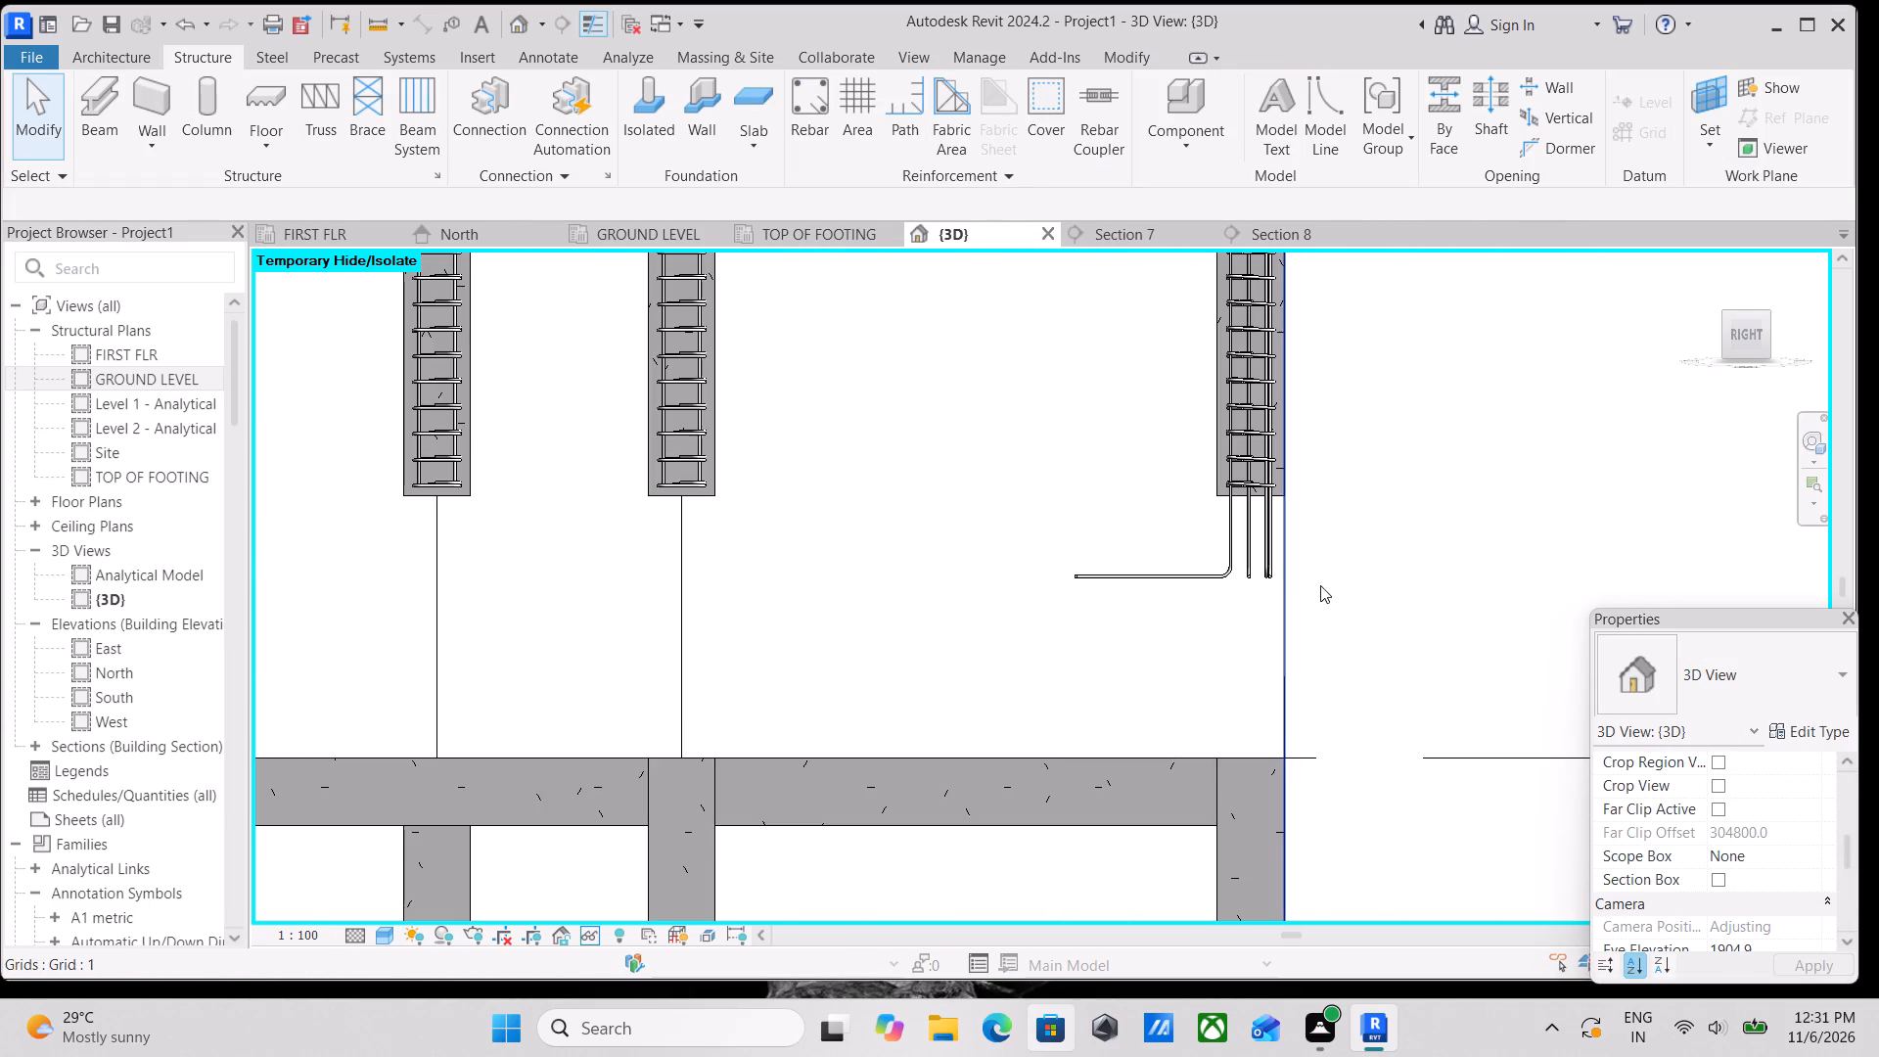
scroll(1266, 585, "up", 2)
left_click(1267, 600)
left_click_drag(1267, 600, 1133, 550)
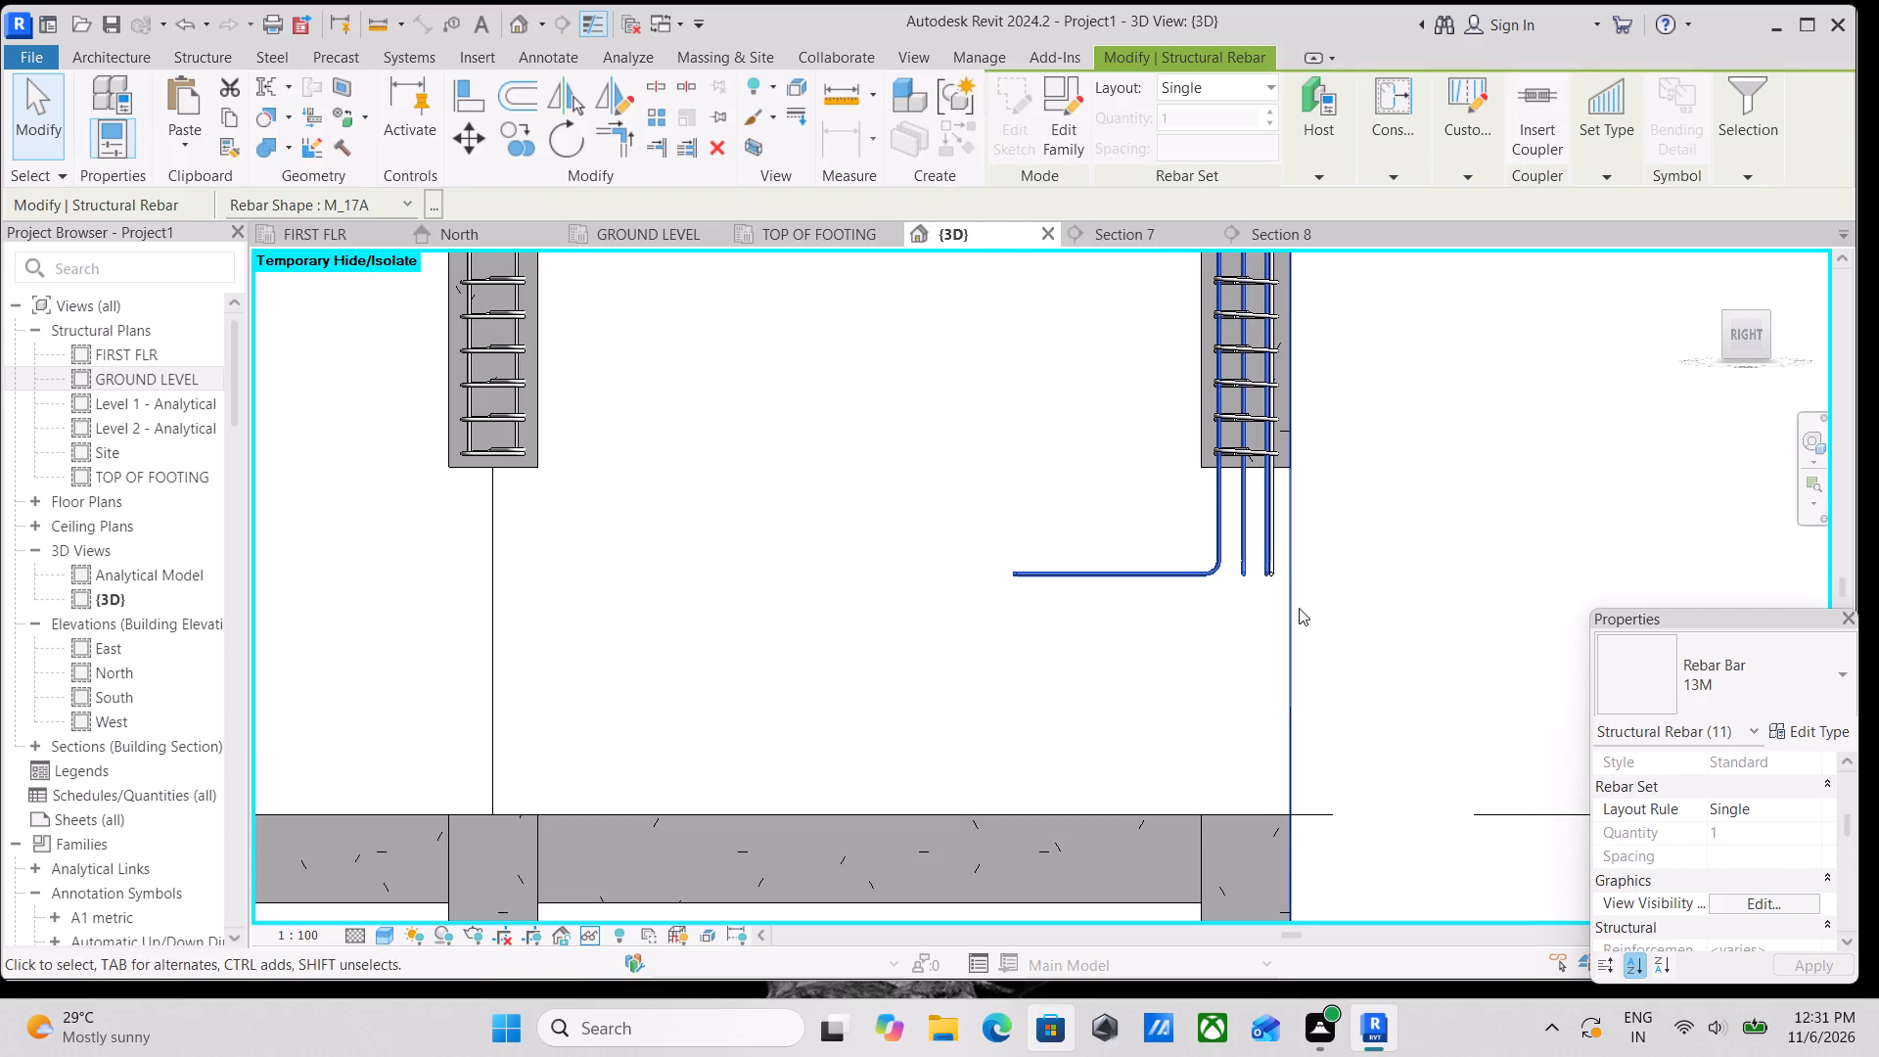
scroll(1299, 608, "up", 2)
key("Escape")
left_click_drag(1271, 609, 1068, 490)
right_click(1068, 490)
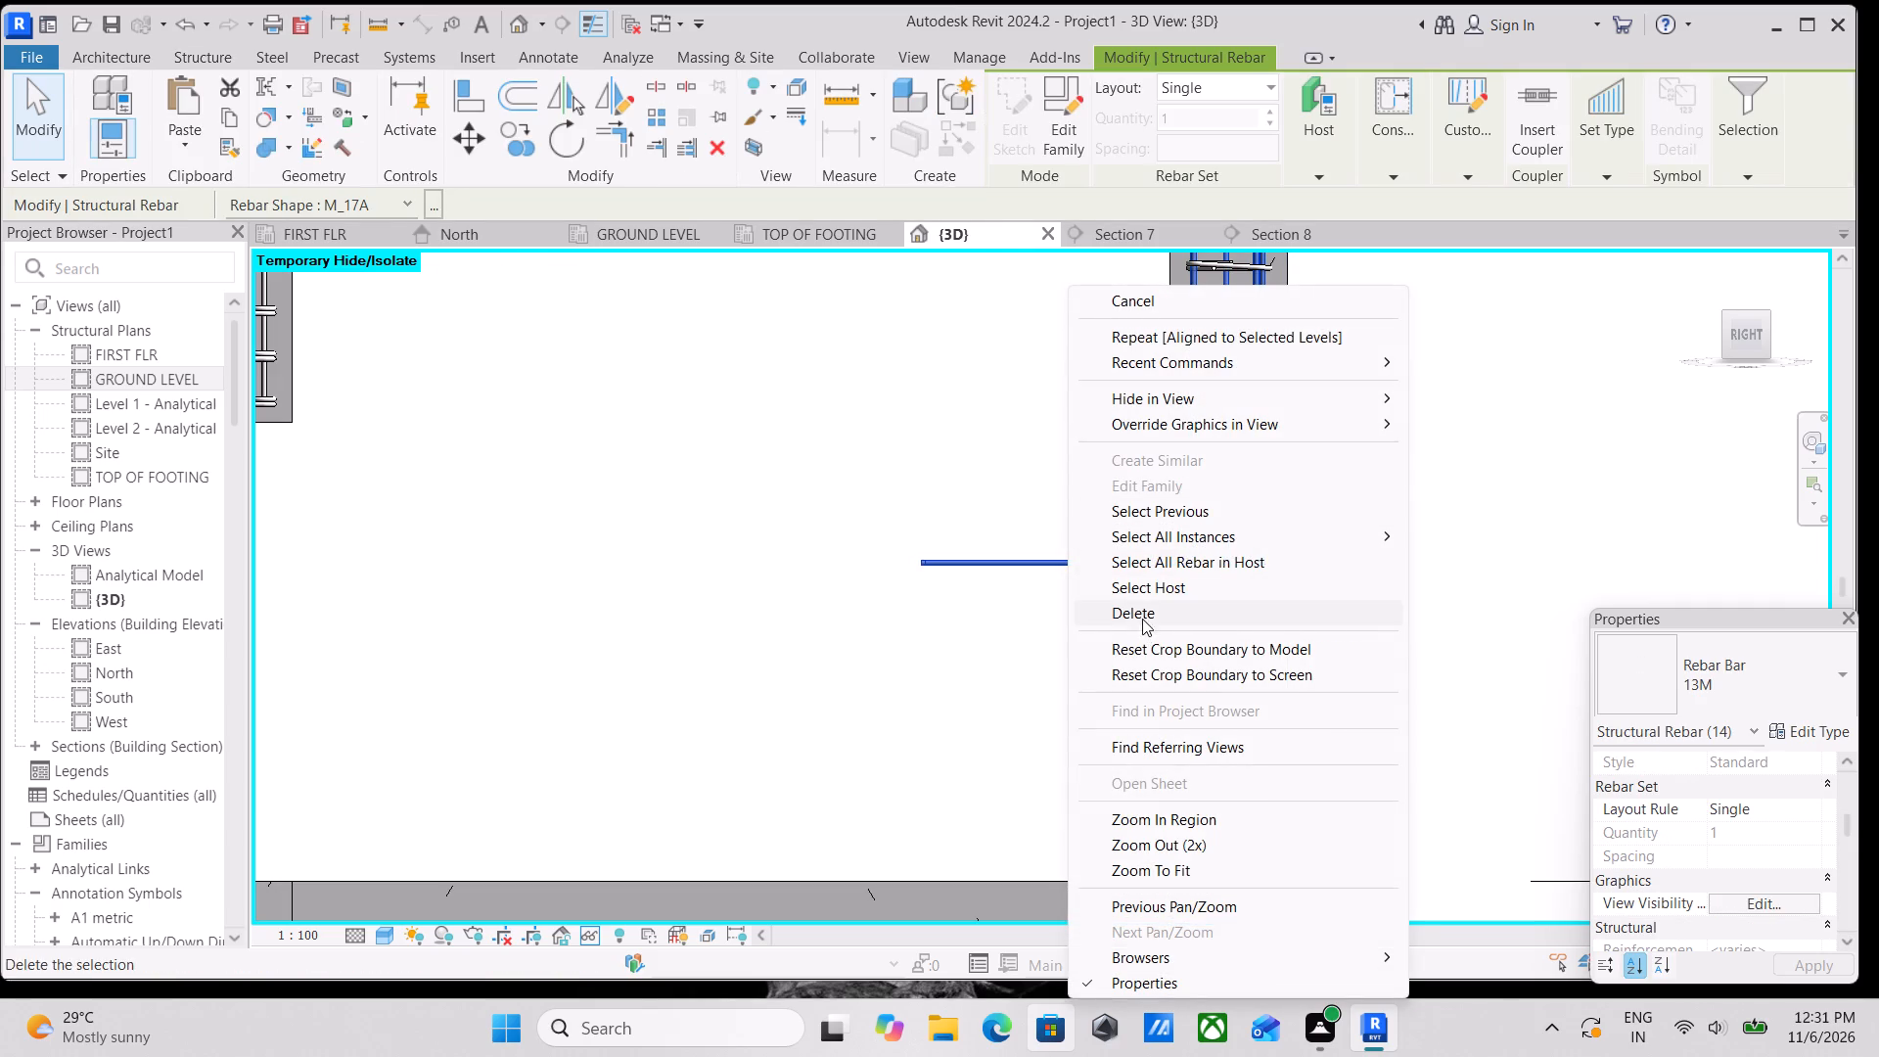
left_click(1143, 615)
Examine the copied upper columns and their remaining rebar from several angles and from the Right side.
scroll(638, 528, "down", 1)
middle_click_drag(638, 528, 1059, 560)
middle_click_drag(547, 560, 1054, 596)
scroll(879, 579, "down", 2)
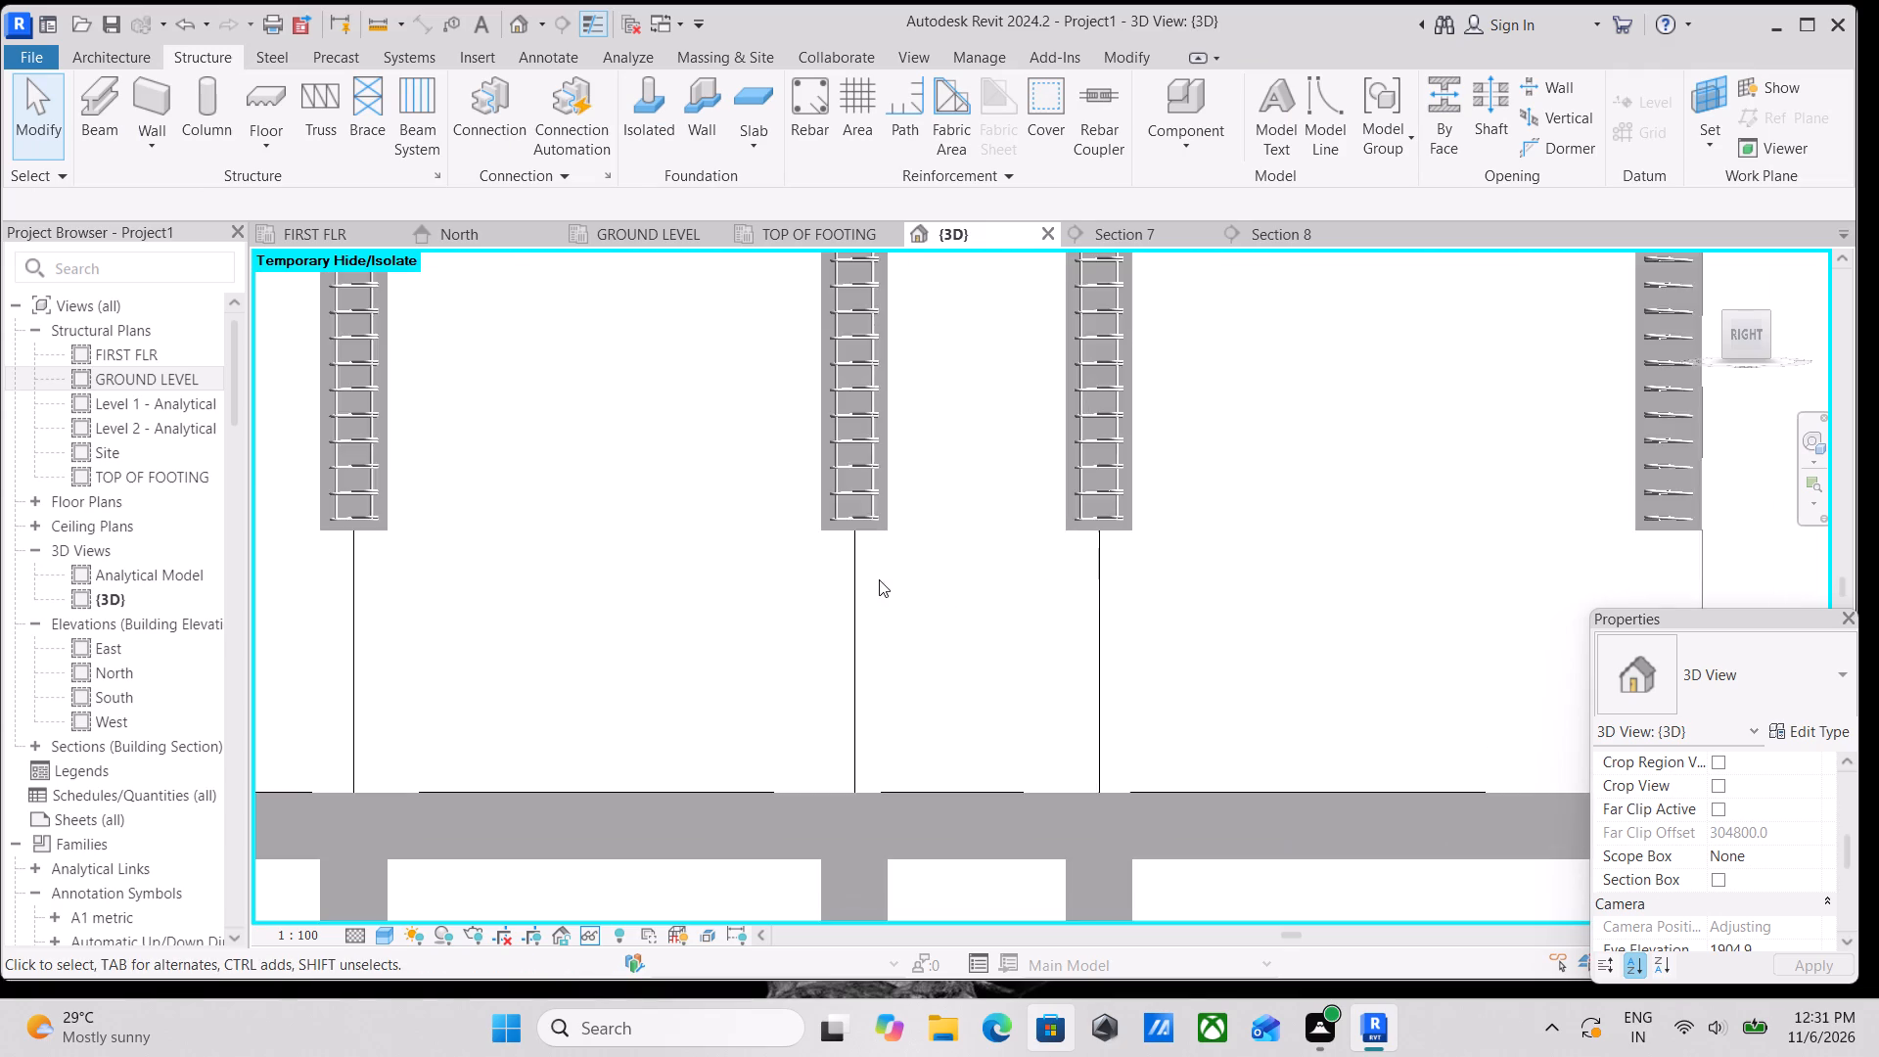
scroll(879, 579, "down", 3)
middle_click_drag(674, 602, 1169, 622)
middle_click_drag(693, 605, 944, 610)
scroll(698, 615, "up", 6)
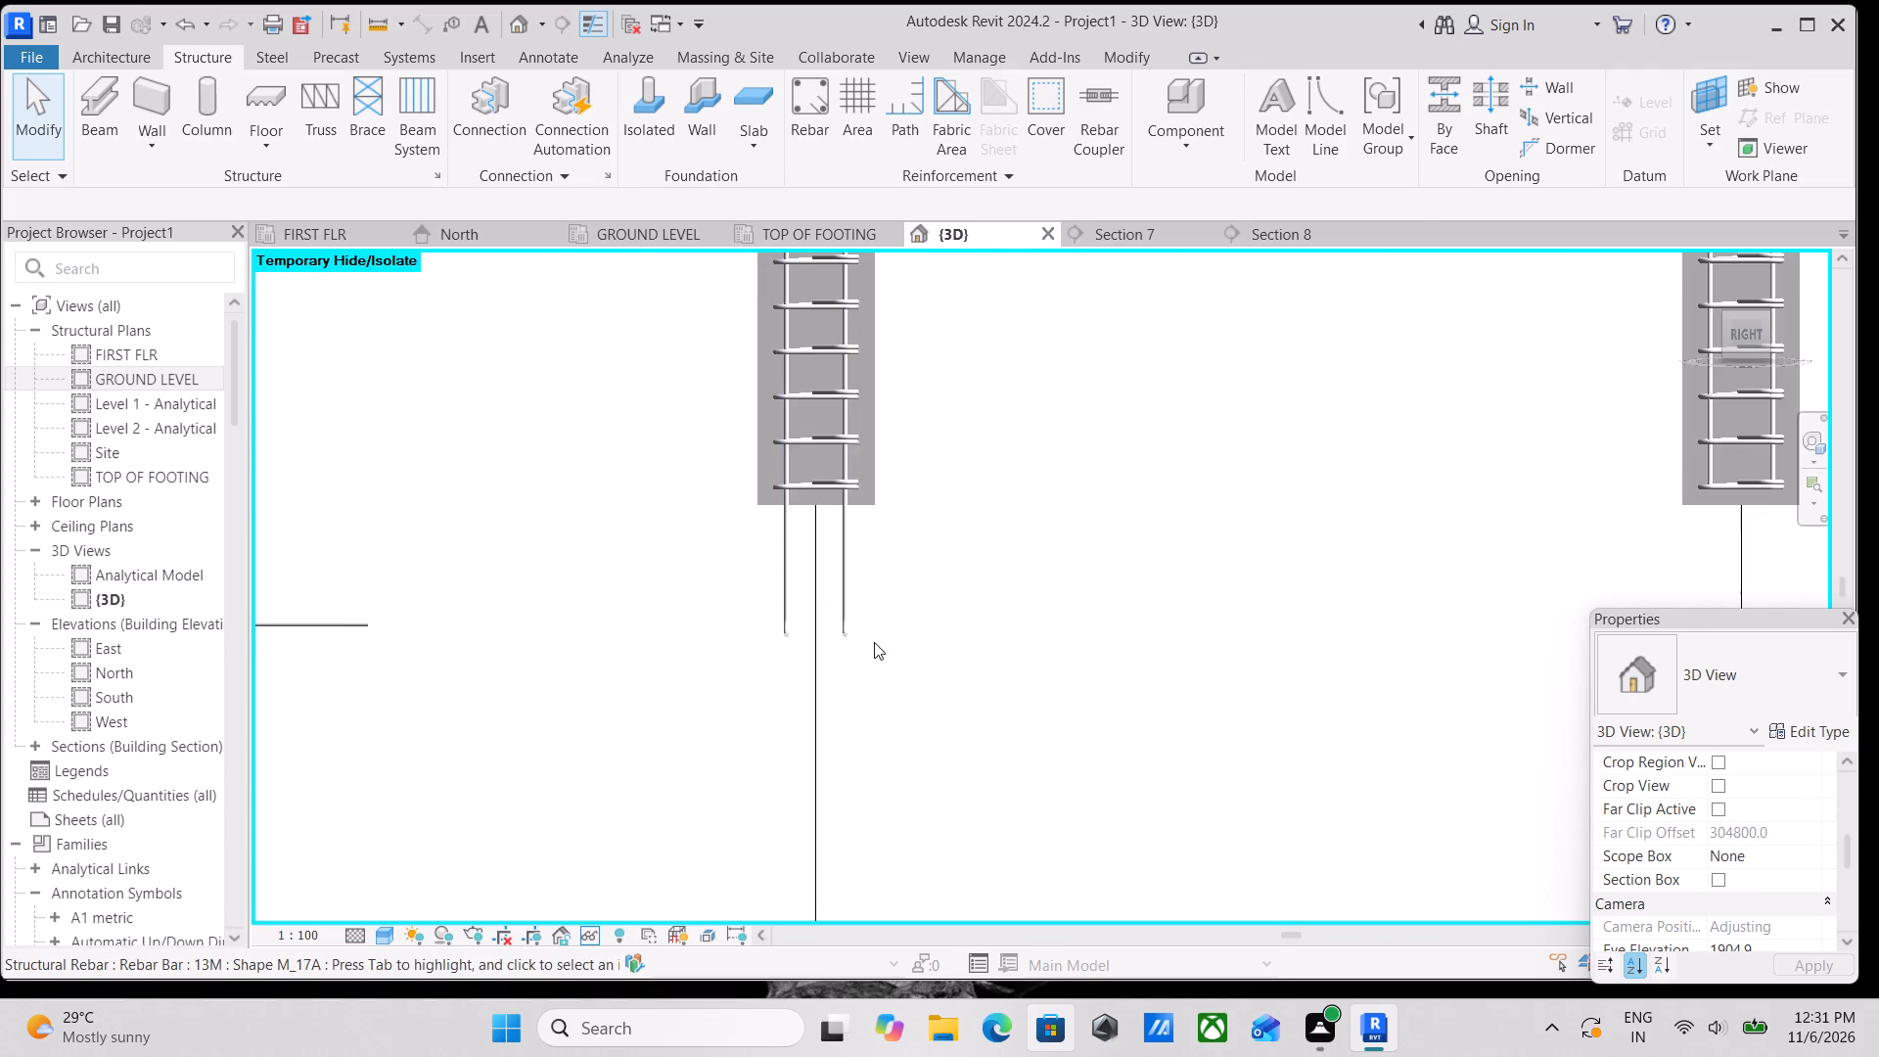
left_click_drag(918, 666, 989, 627)
scroll(989, 627, "down", 7)
middle_click_drag(989, 627, 1032, 779)
scroll(1049, 724, "down", 1)
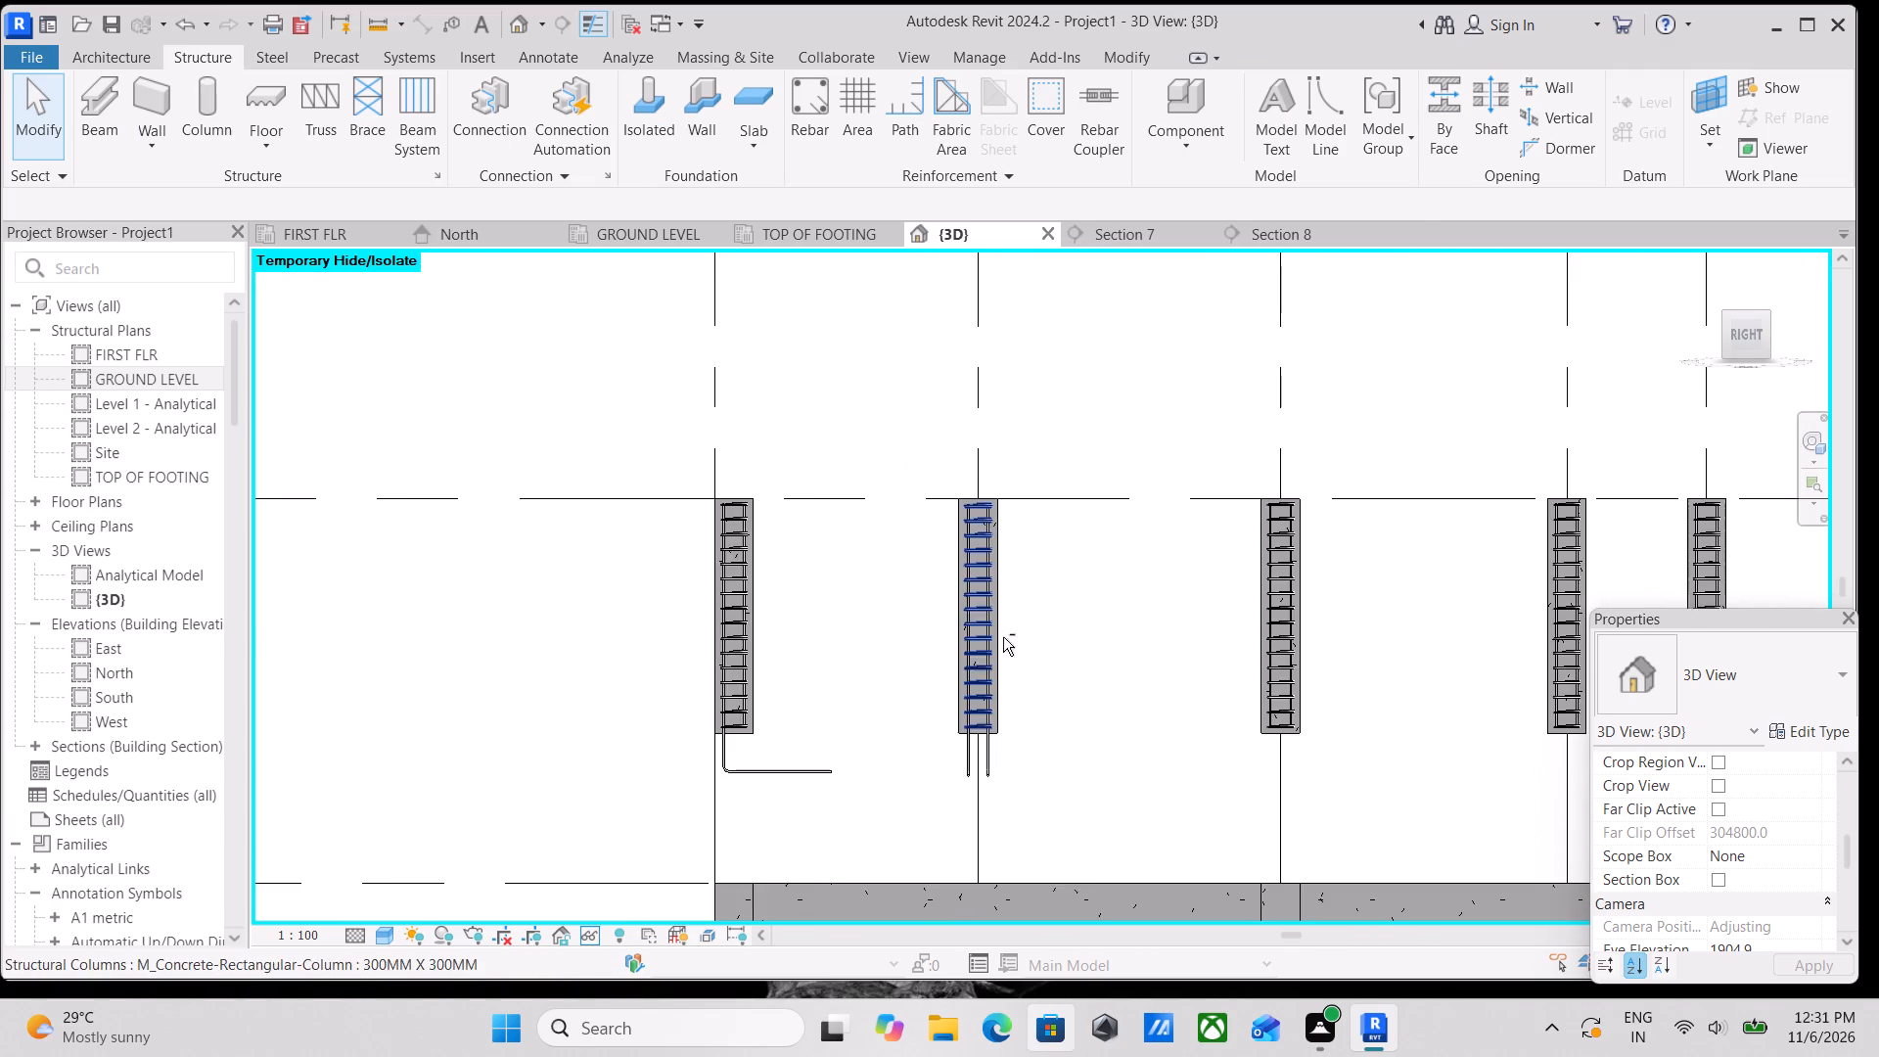
middle_click_drag(1004, 642, 1096, 790, "shift")
scroll(1064, 765, "down", 1)
middle_click_drag(678, 536, 794, 675)
middle_click_drag(782, 640, 813, 666, "shift")
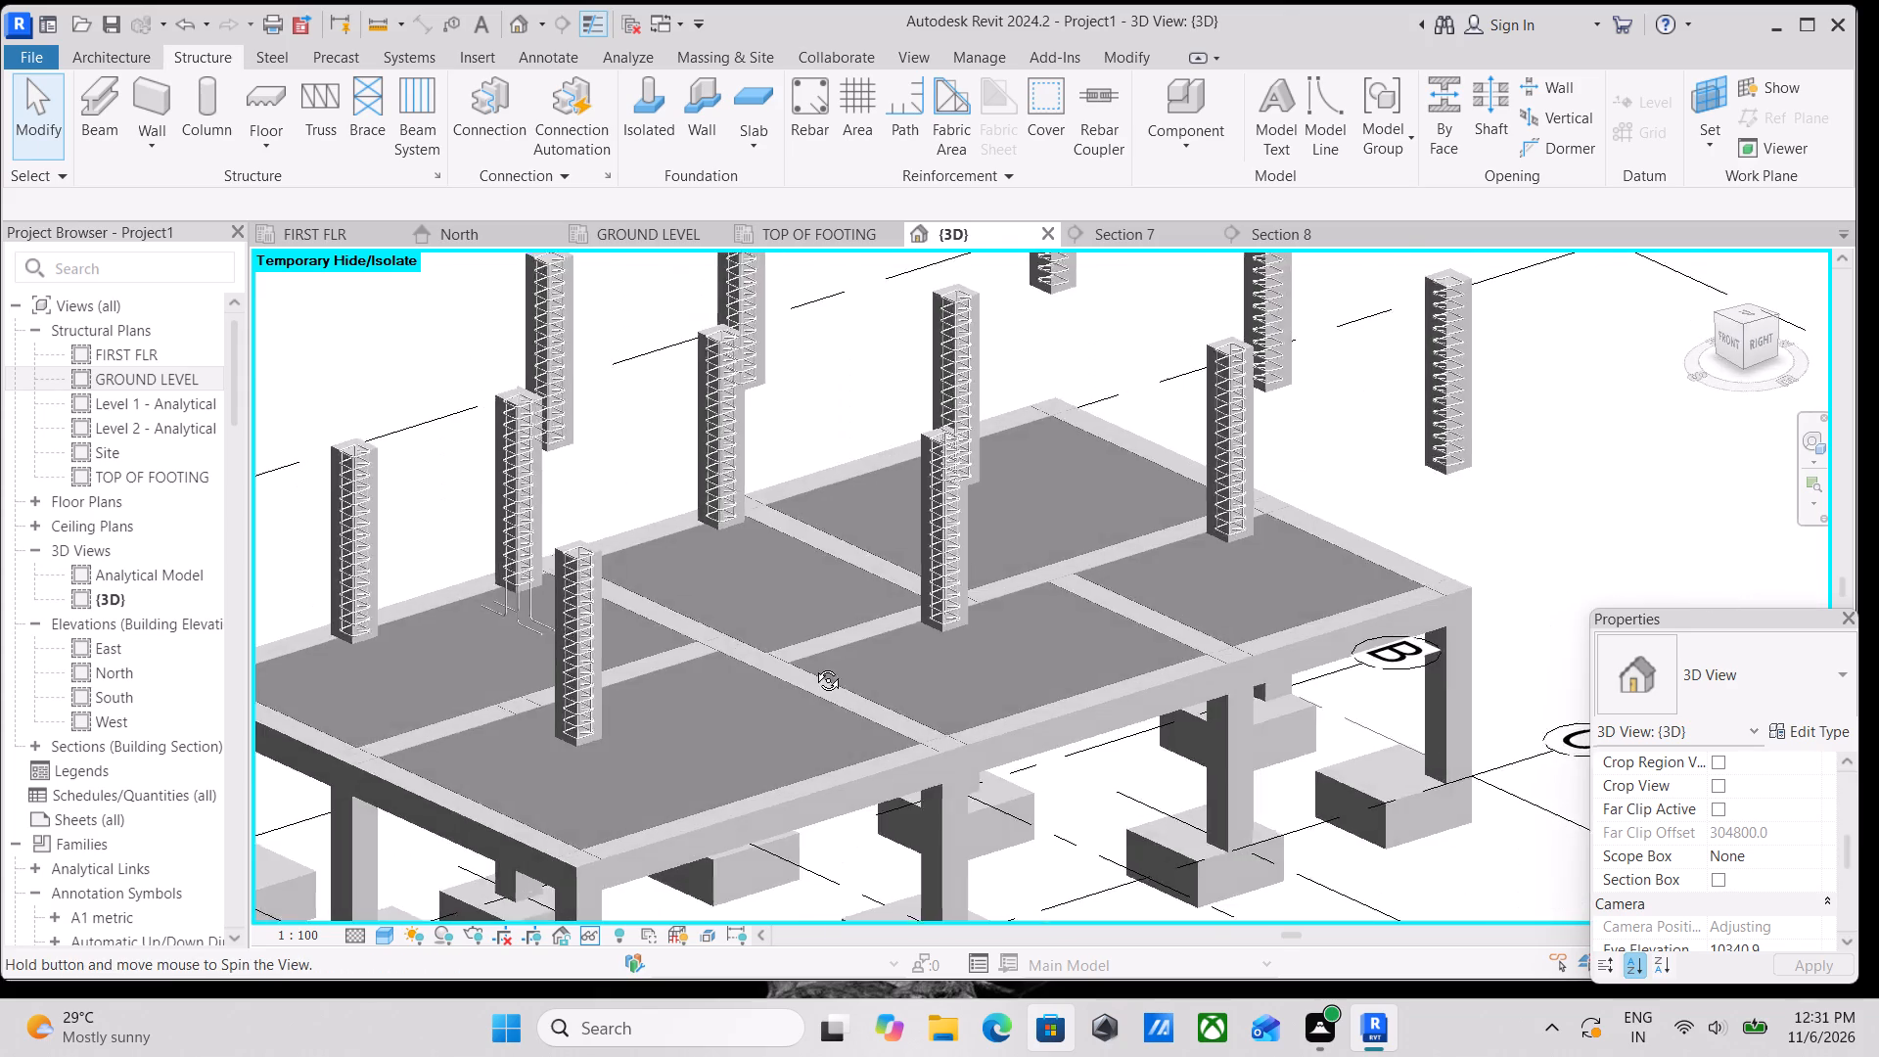
middle_click_drag(813, 666, 687, 529, "shift")
middle_click_drag(927, 652, 810, 531)
middle_click_drag(988, 634, 509, 373)
scroll(795, 598, "down", 2)
middle_click_drag(795, 598, 654, 684)
middle_click_drag(649, 631, 843, 781)
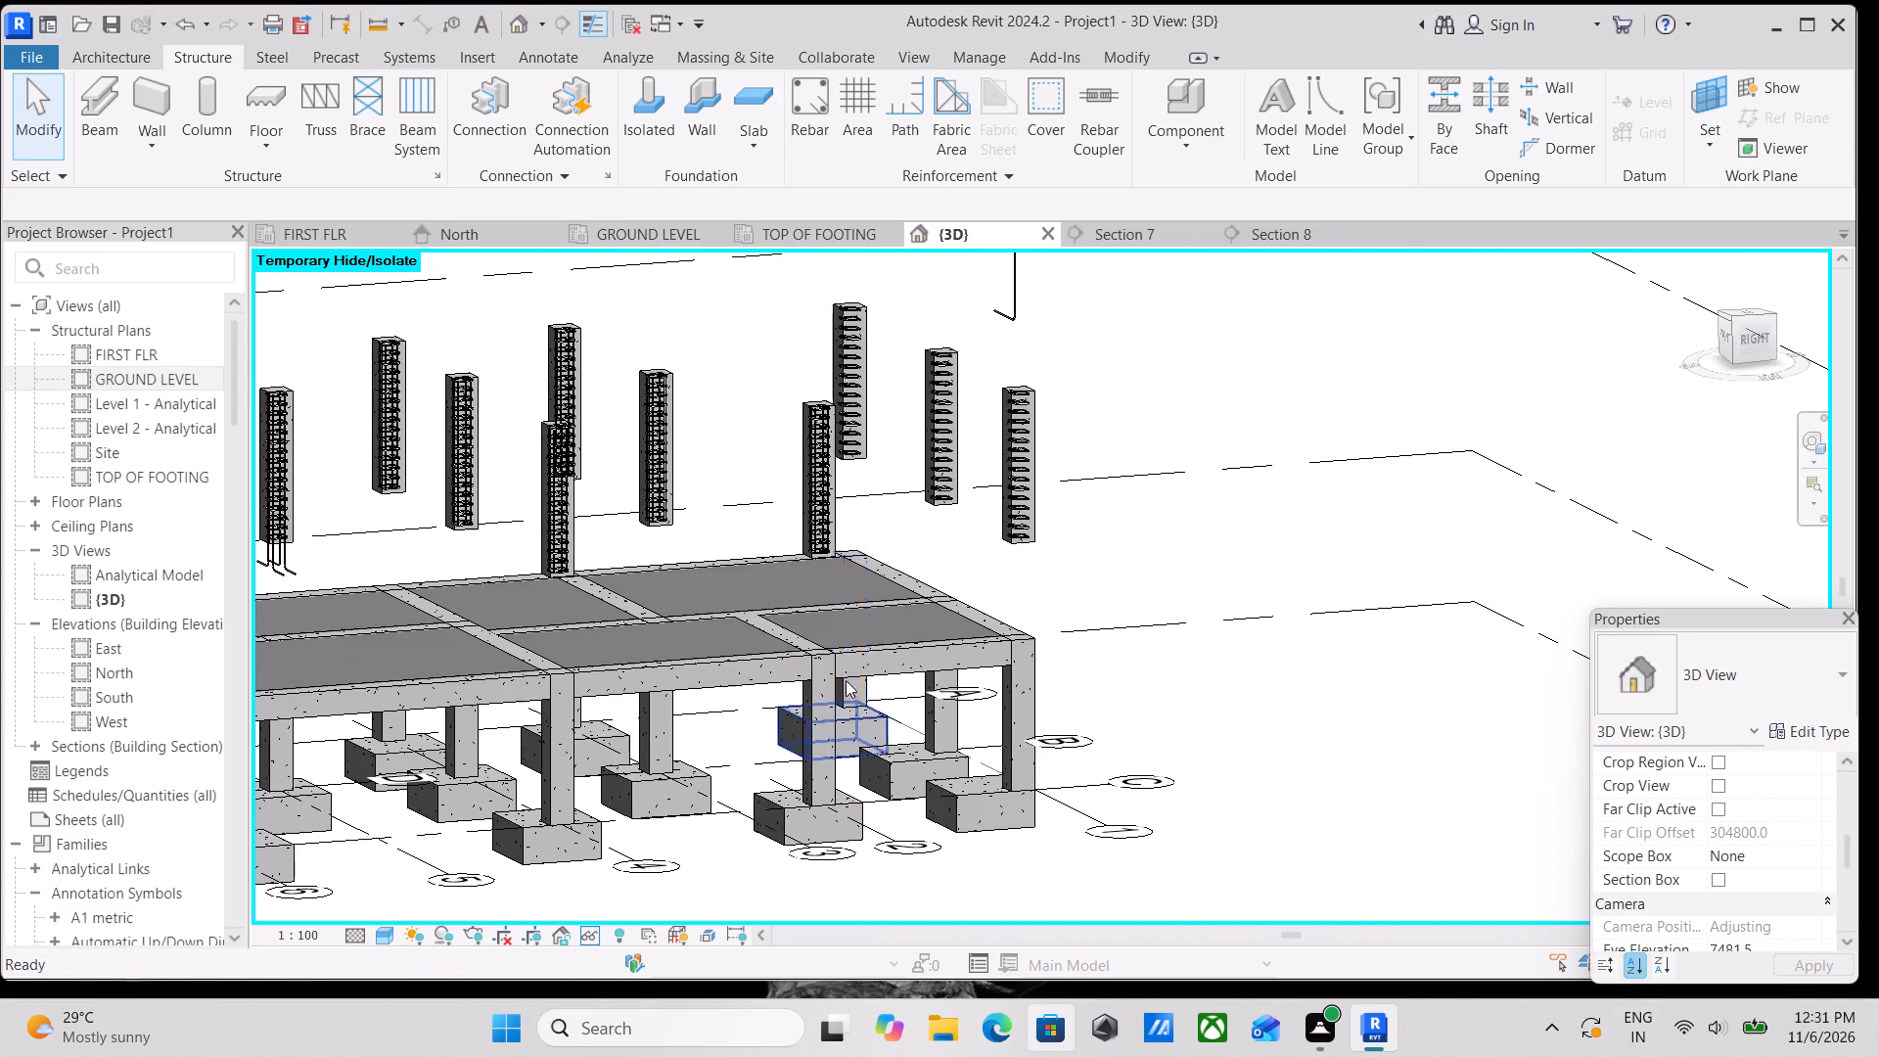
middle_click_drag(841, 539, 766, 521, "shift")
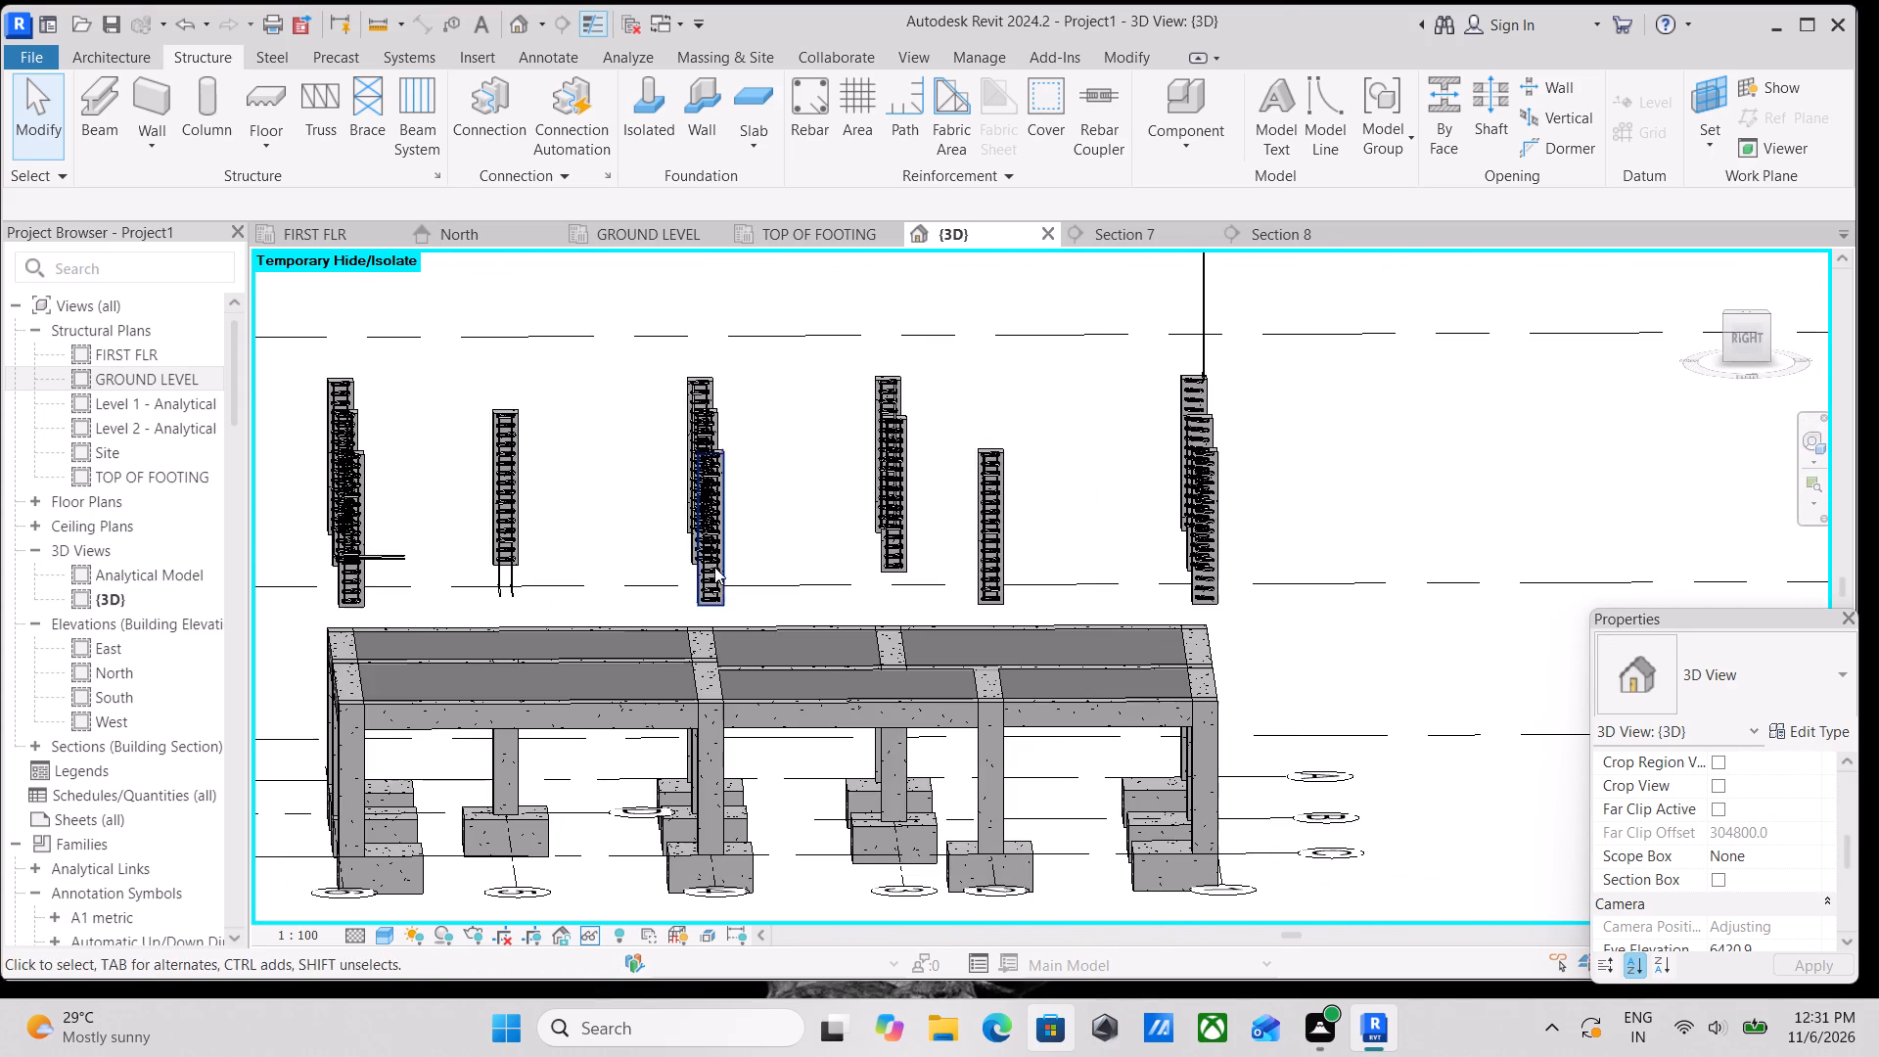
middle_click_drag(710, 569, 725, 471)
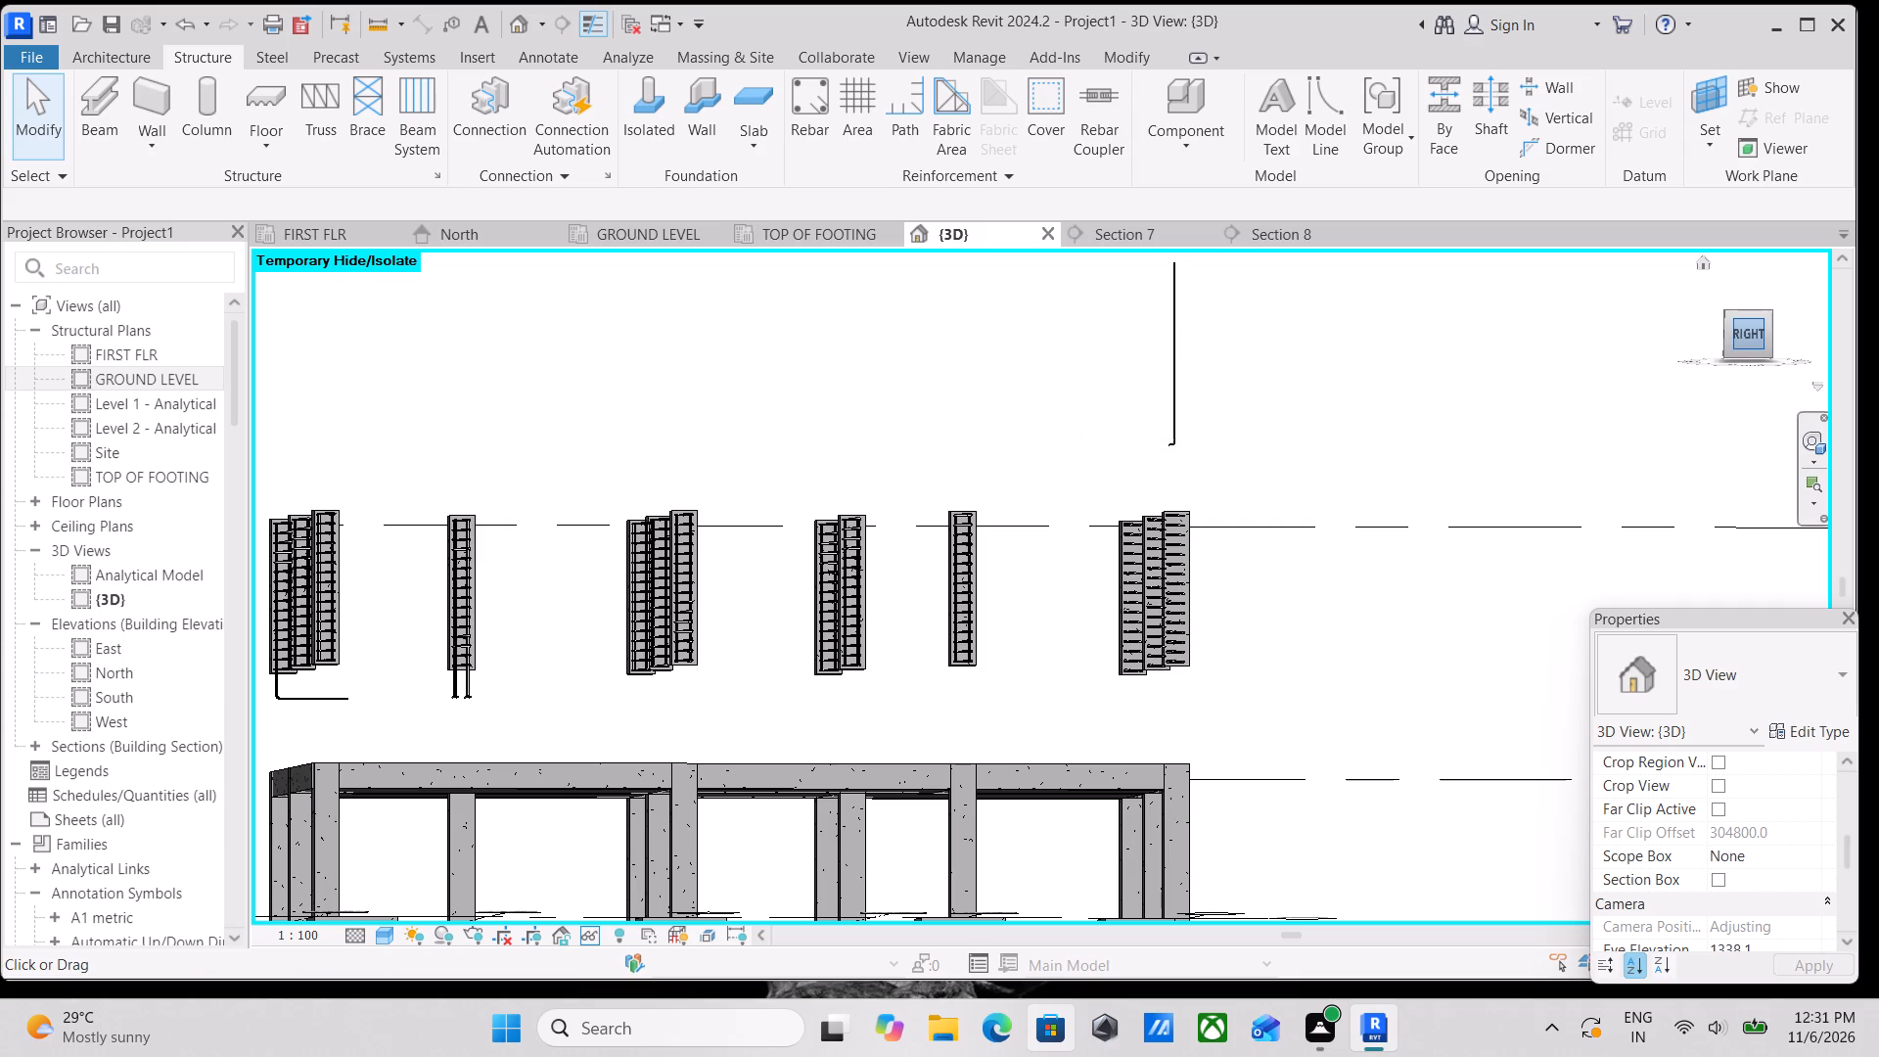
left_click(1746, 332)
scroll(890, 565, "up", 3)
scroll(1267, 541, "up", 2)
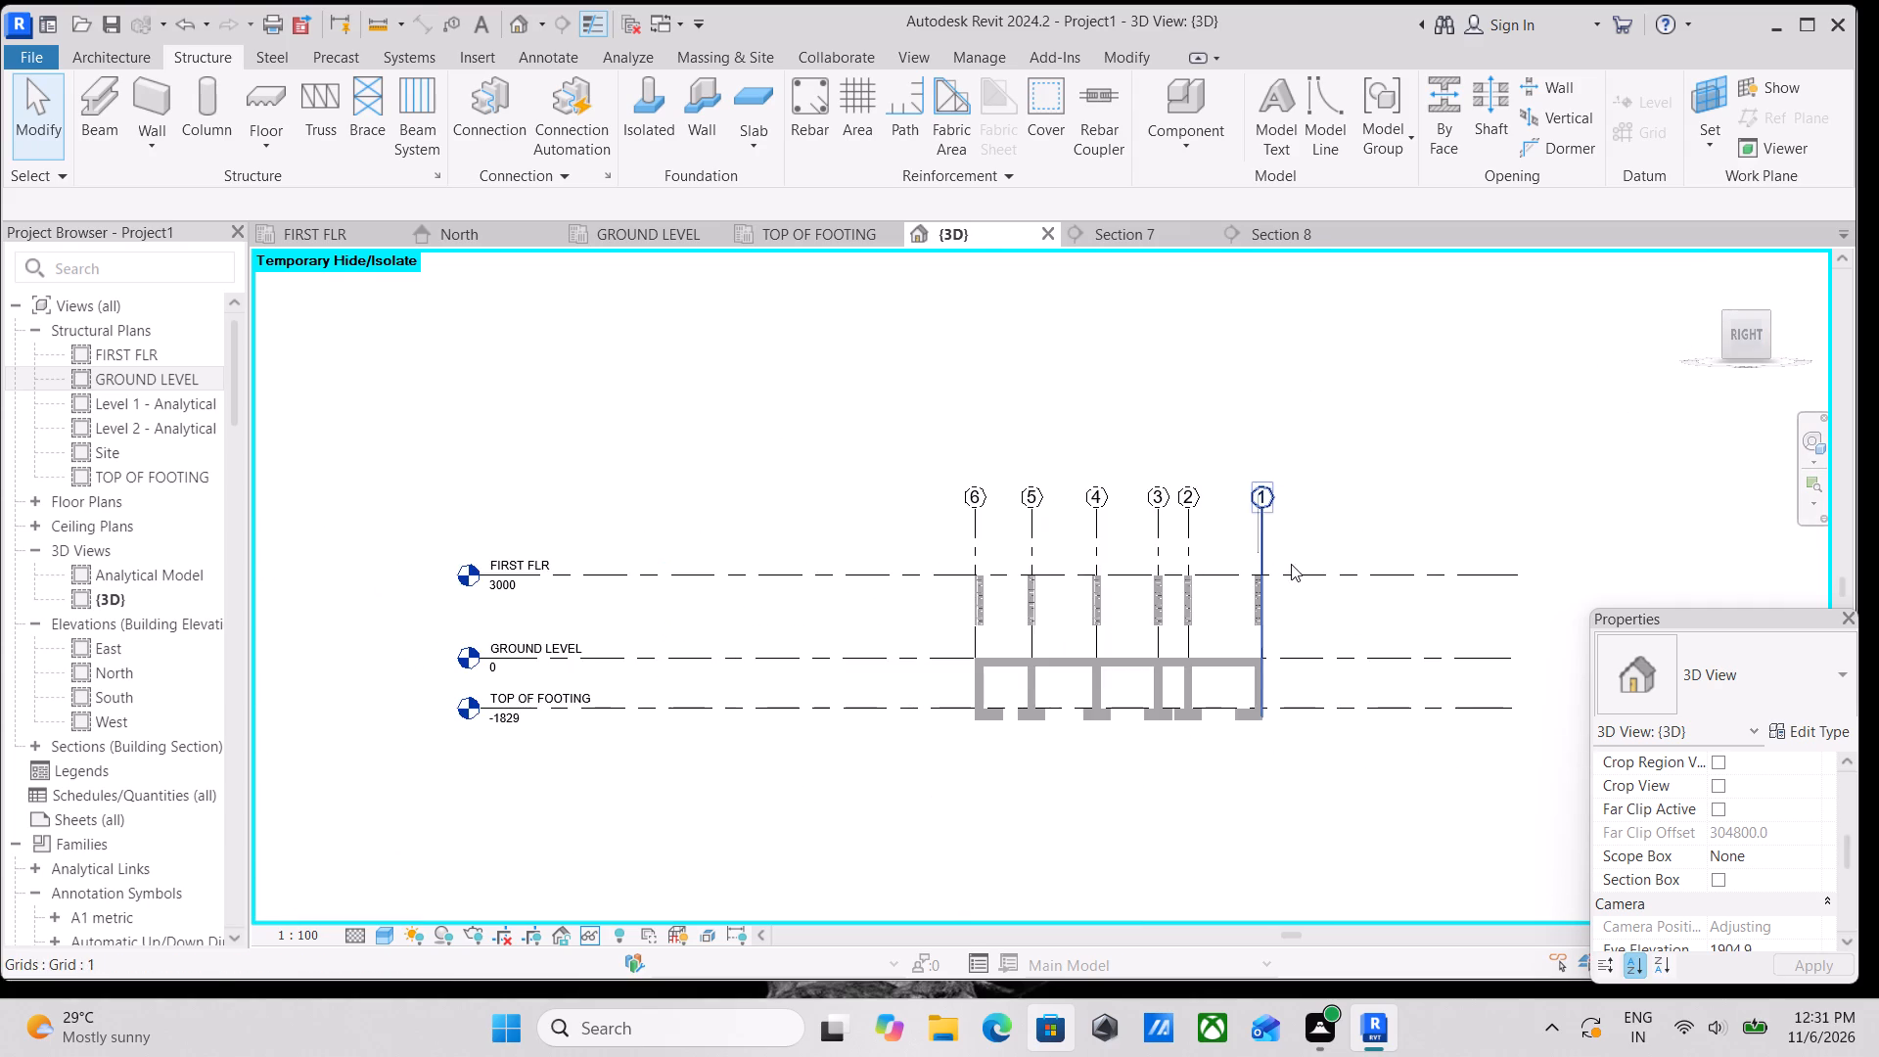
scroll(1266, 535, "up", 2)
scroll(1308, 659, "up", 5)
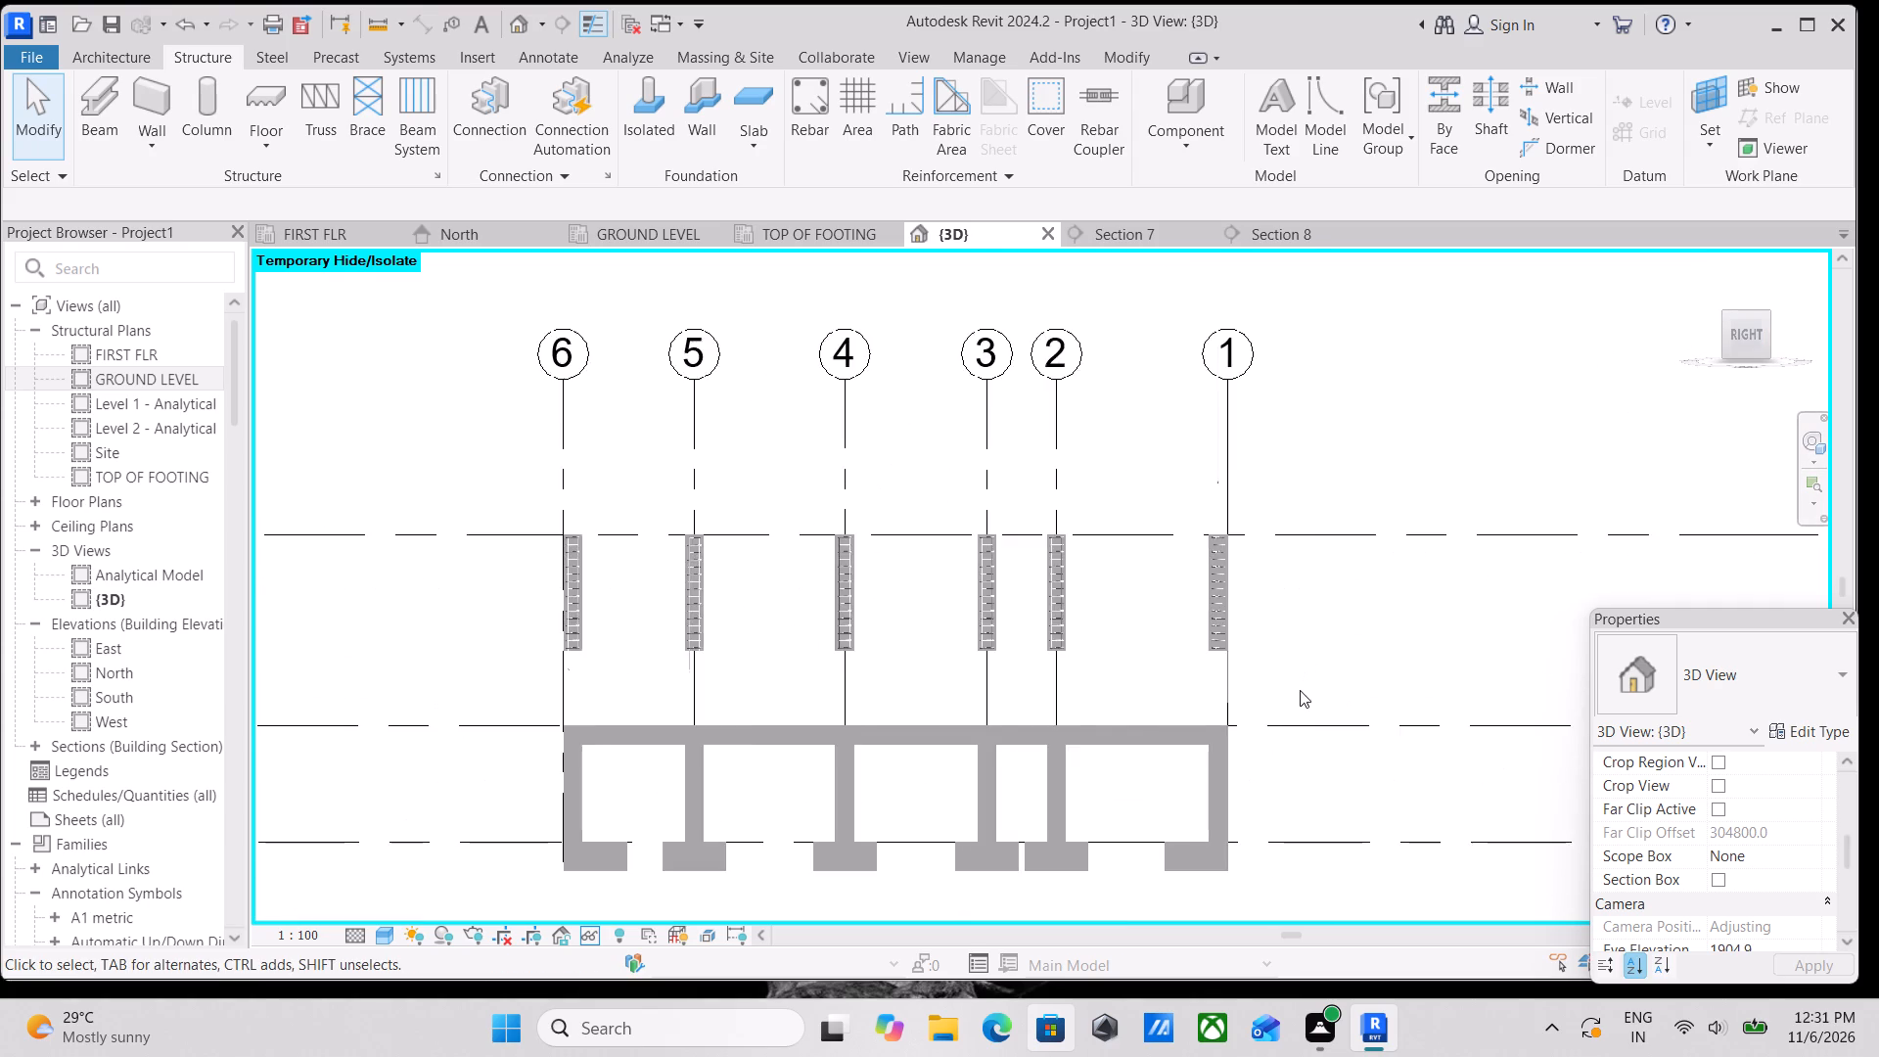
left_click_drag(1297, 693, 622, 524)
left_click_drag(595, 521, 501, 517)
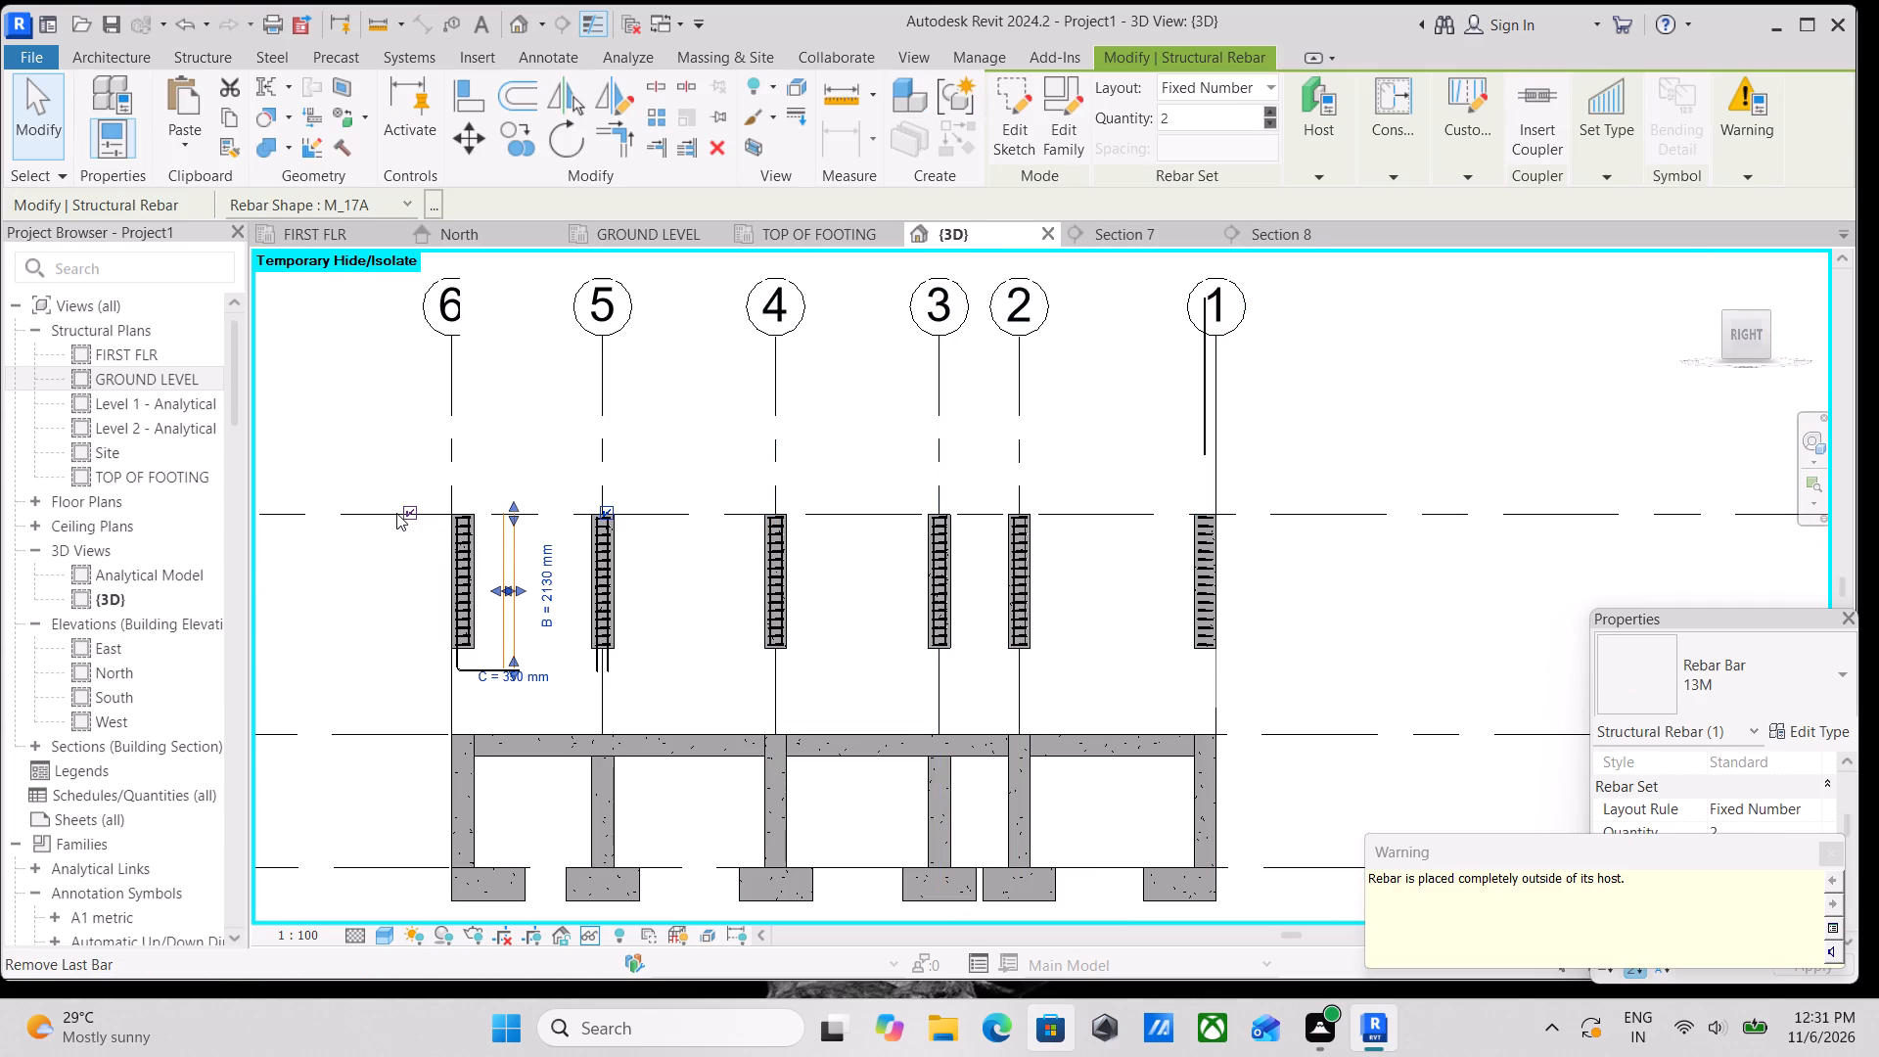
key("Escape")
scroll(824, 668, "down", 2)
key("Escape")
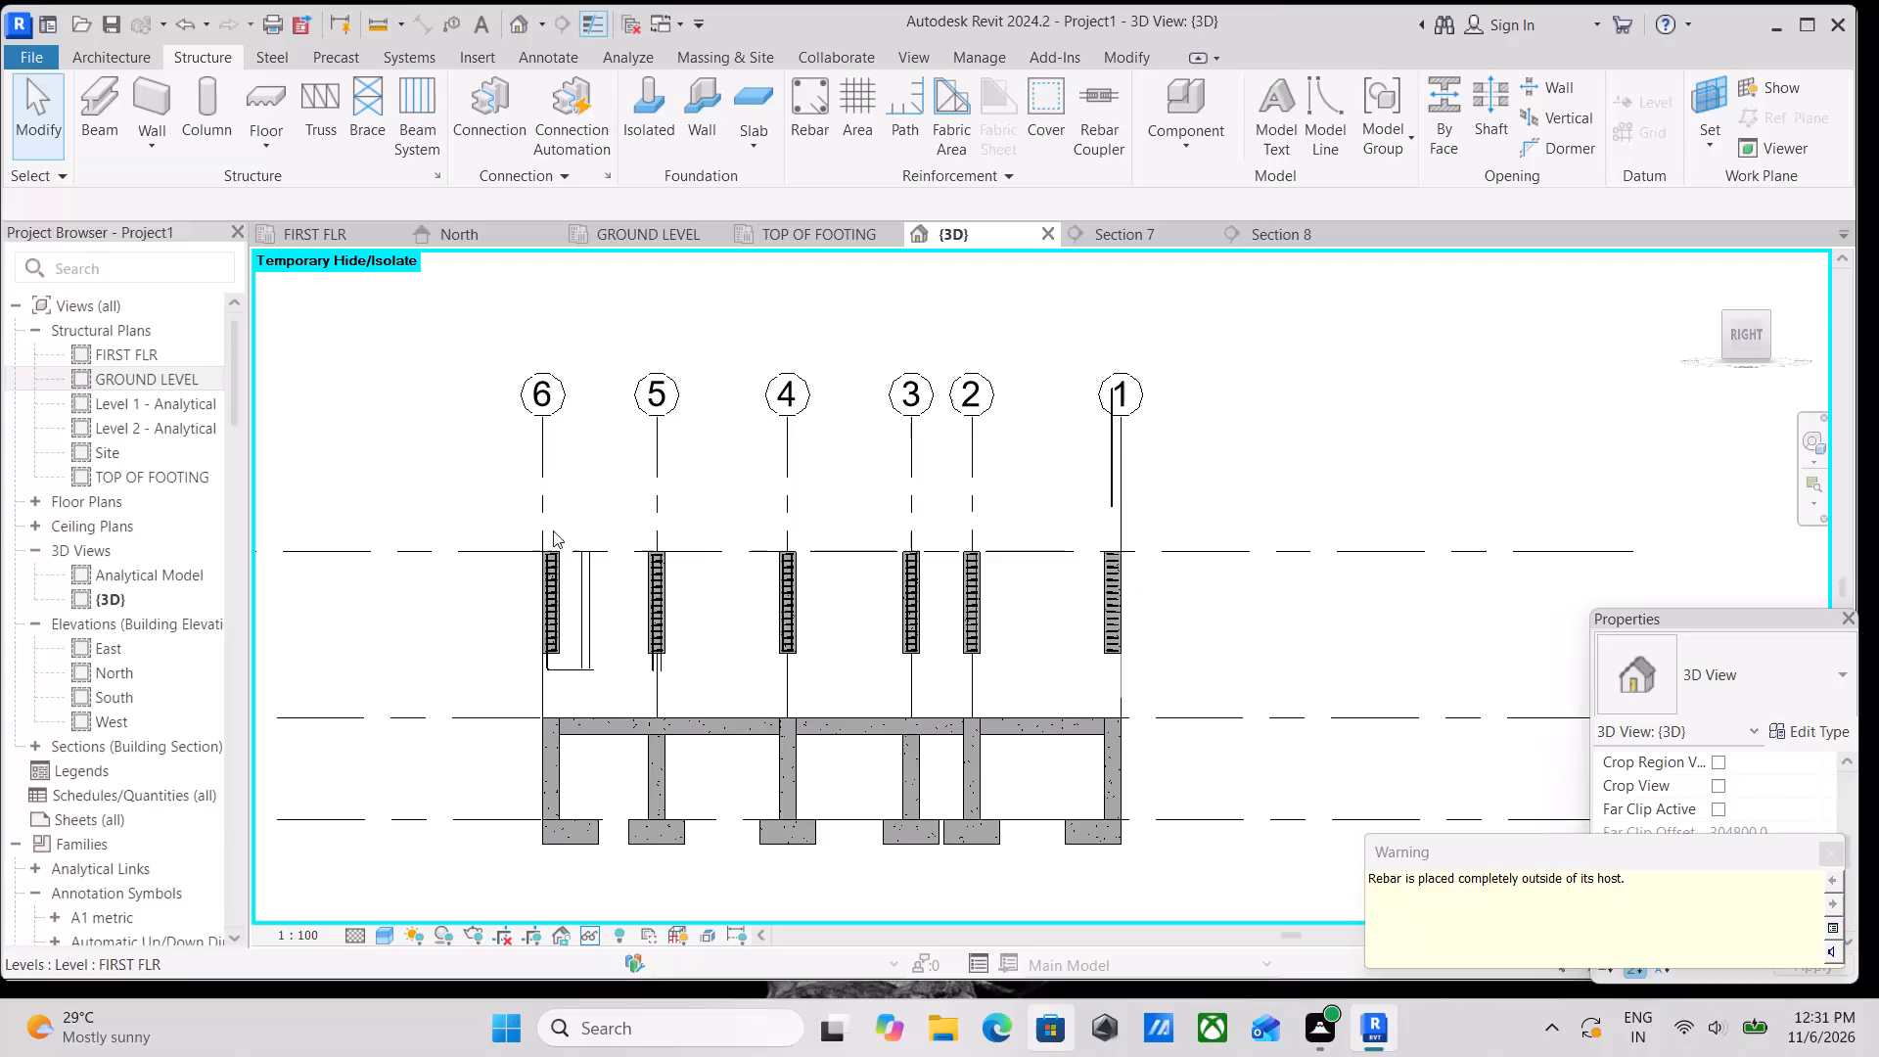
Filter the upper columns on grids 1–6 to Structural Rebar only and delete that rebar, keeping the columns.
left_click_drag(490, 509, 1190, 685)
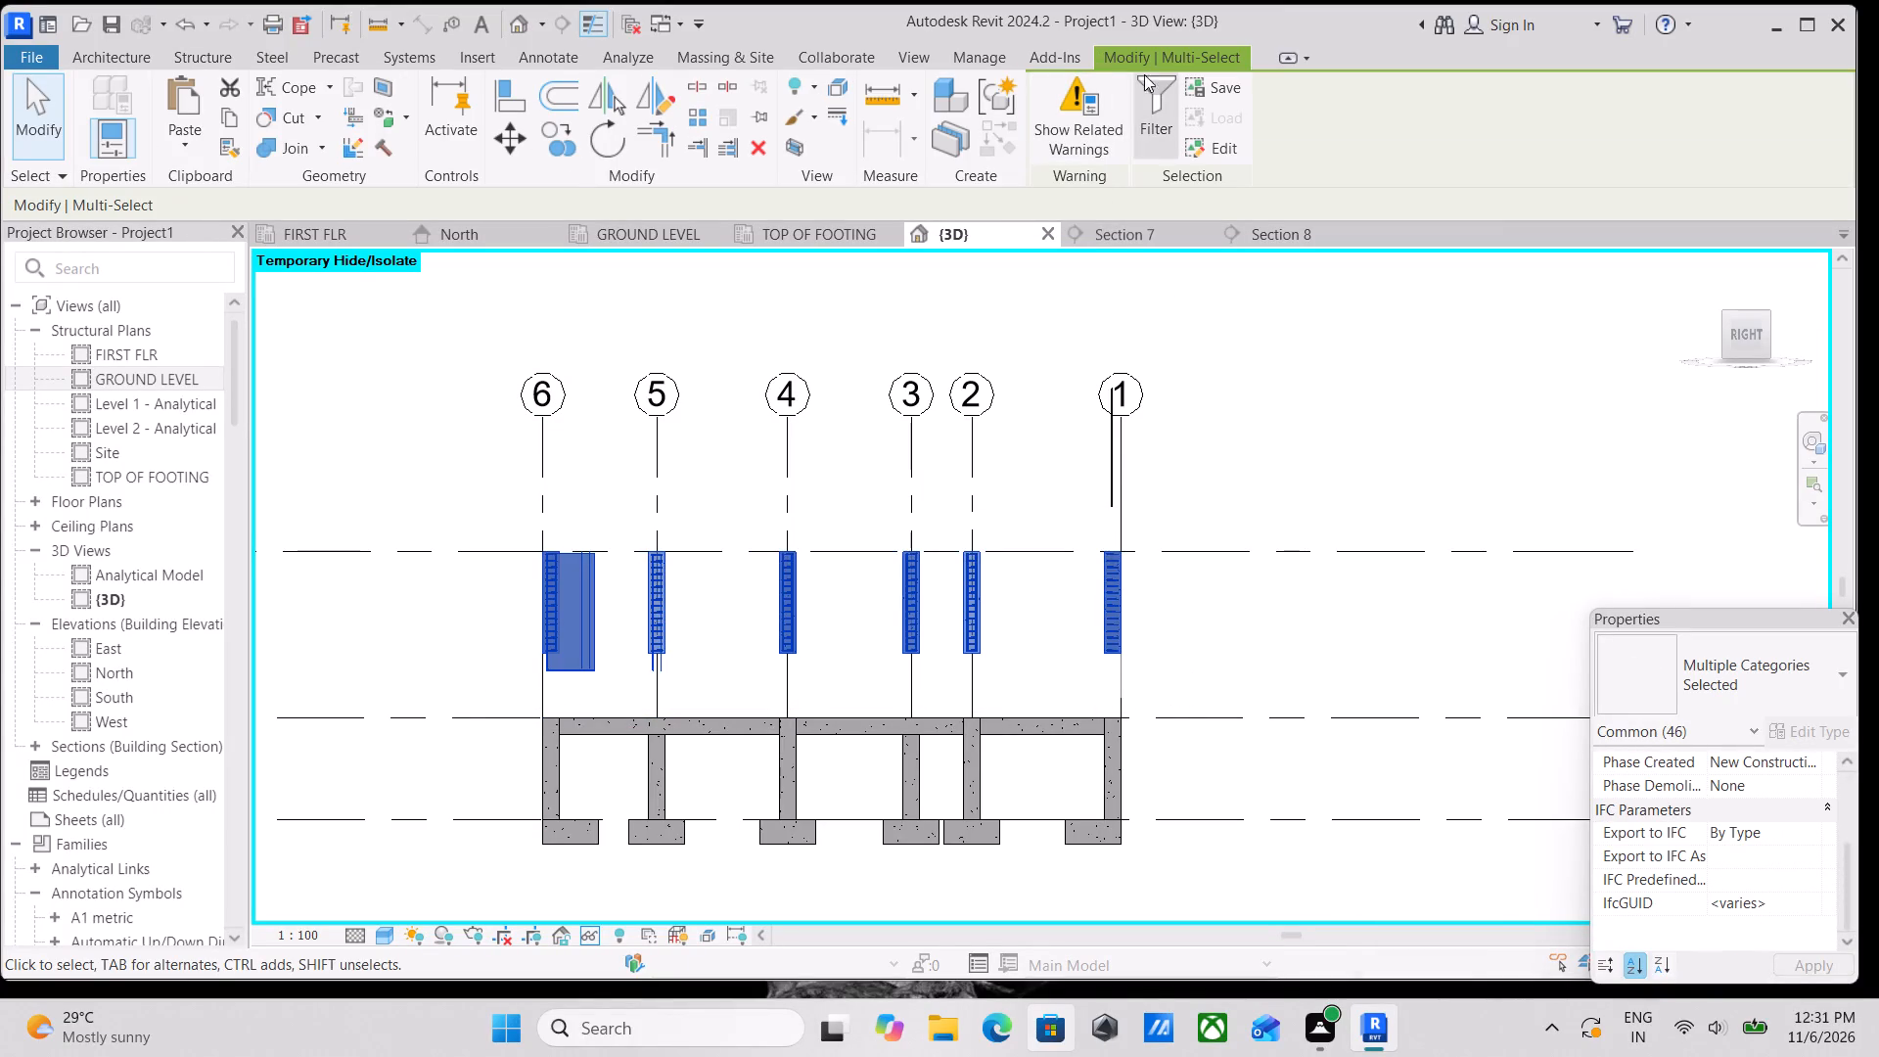
left_click(1156, 123)
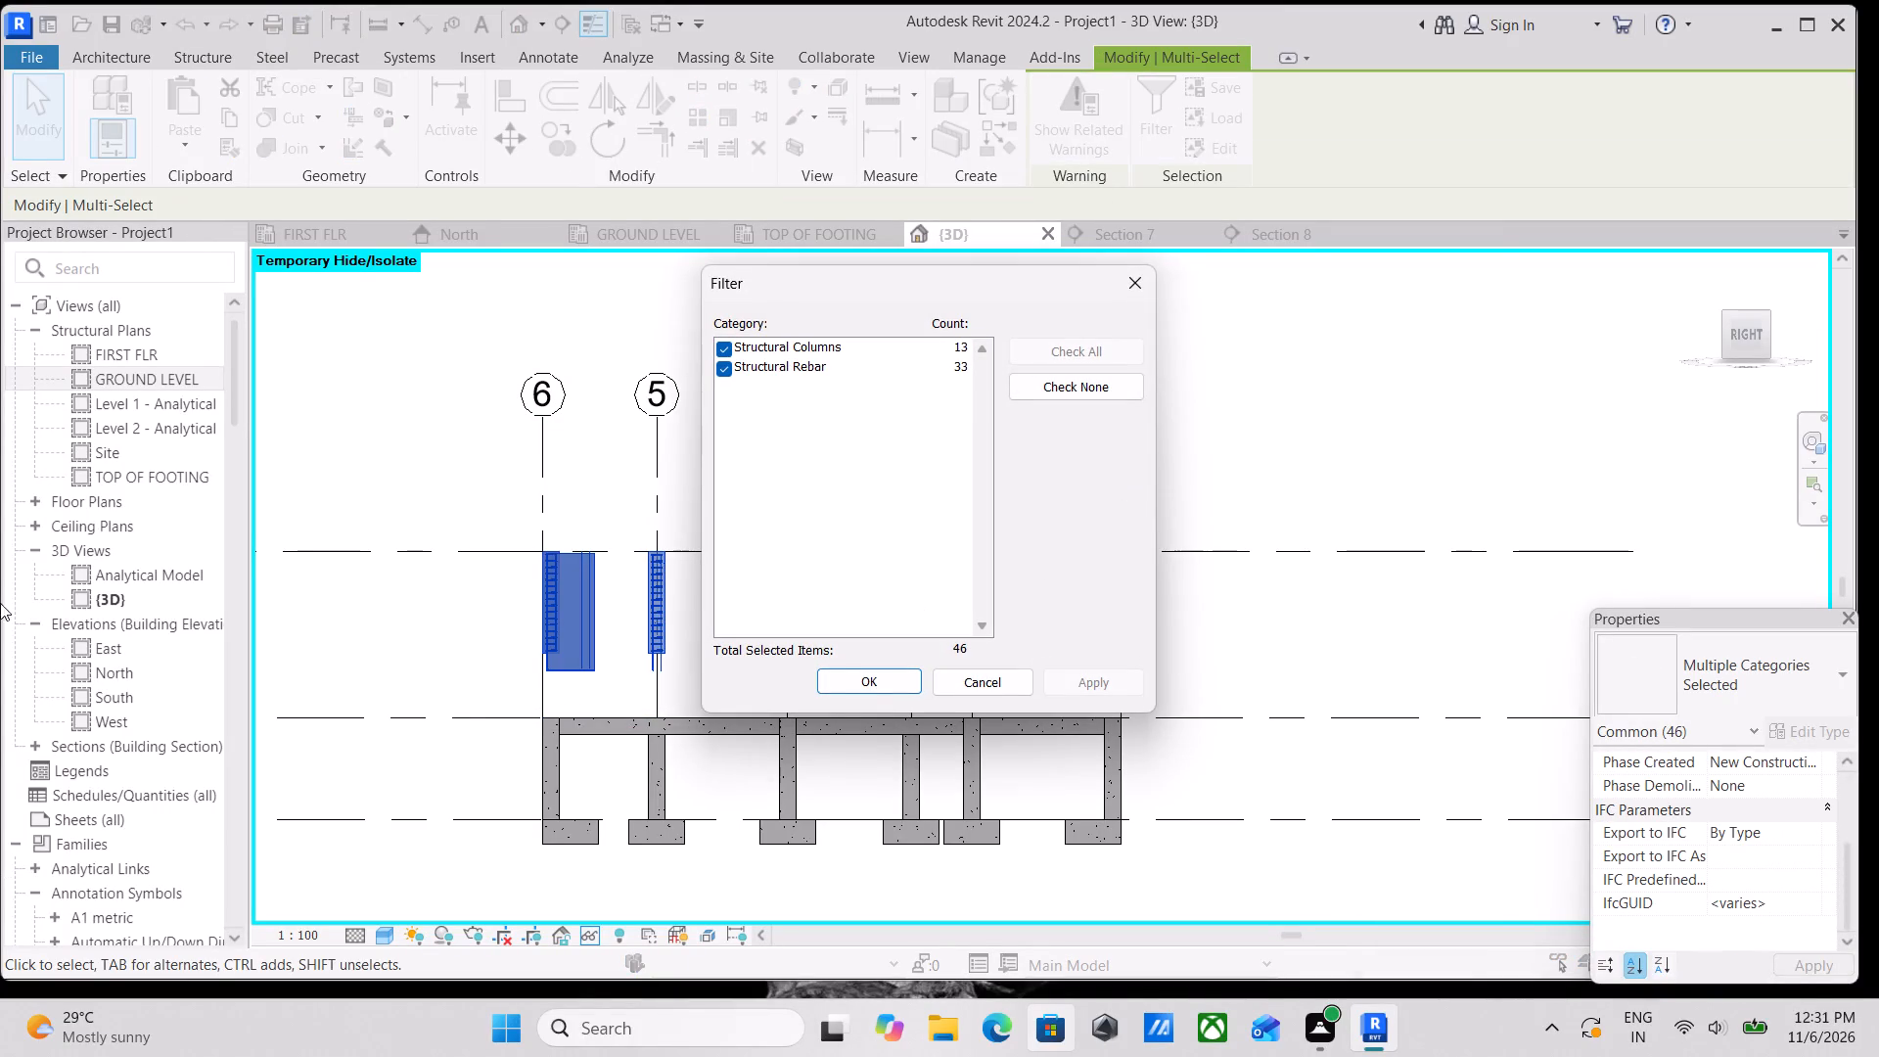
left_click(730, 349)
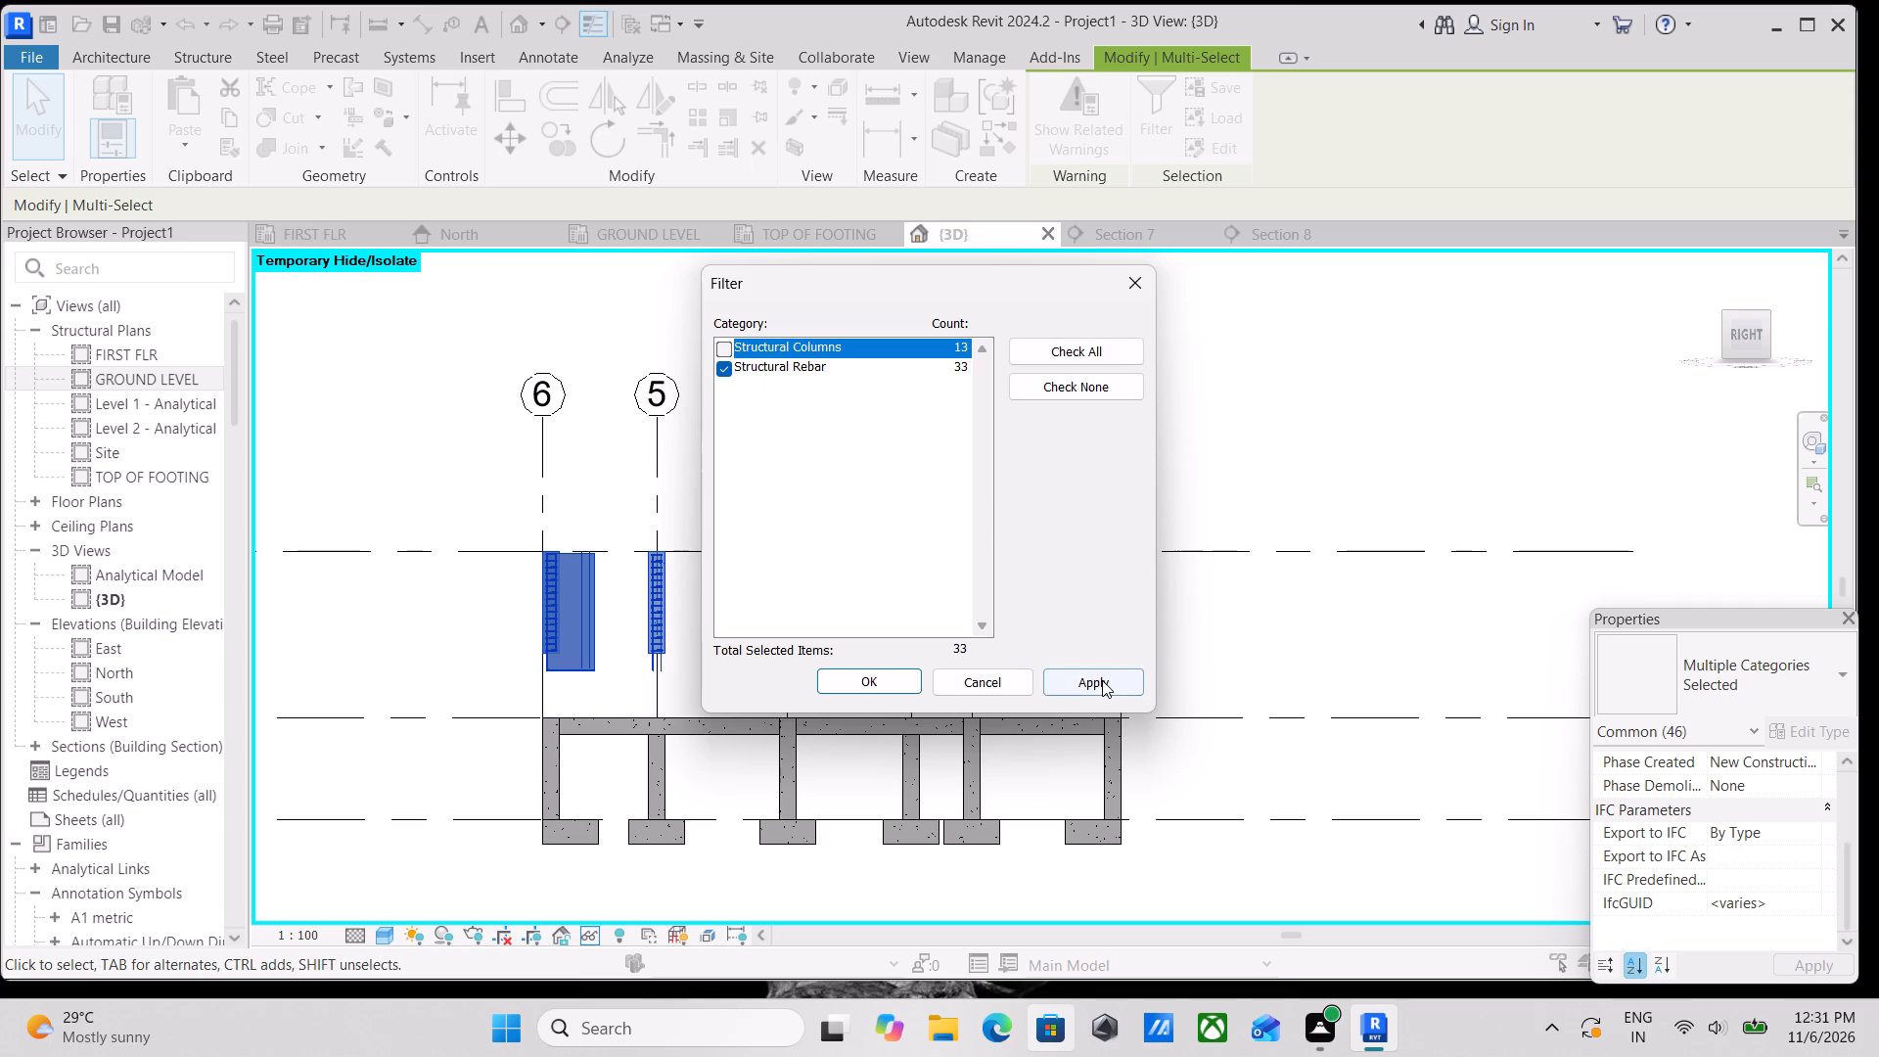
left_click(1102, 680)
left_click(891, 680)
right_click(805, 571)
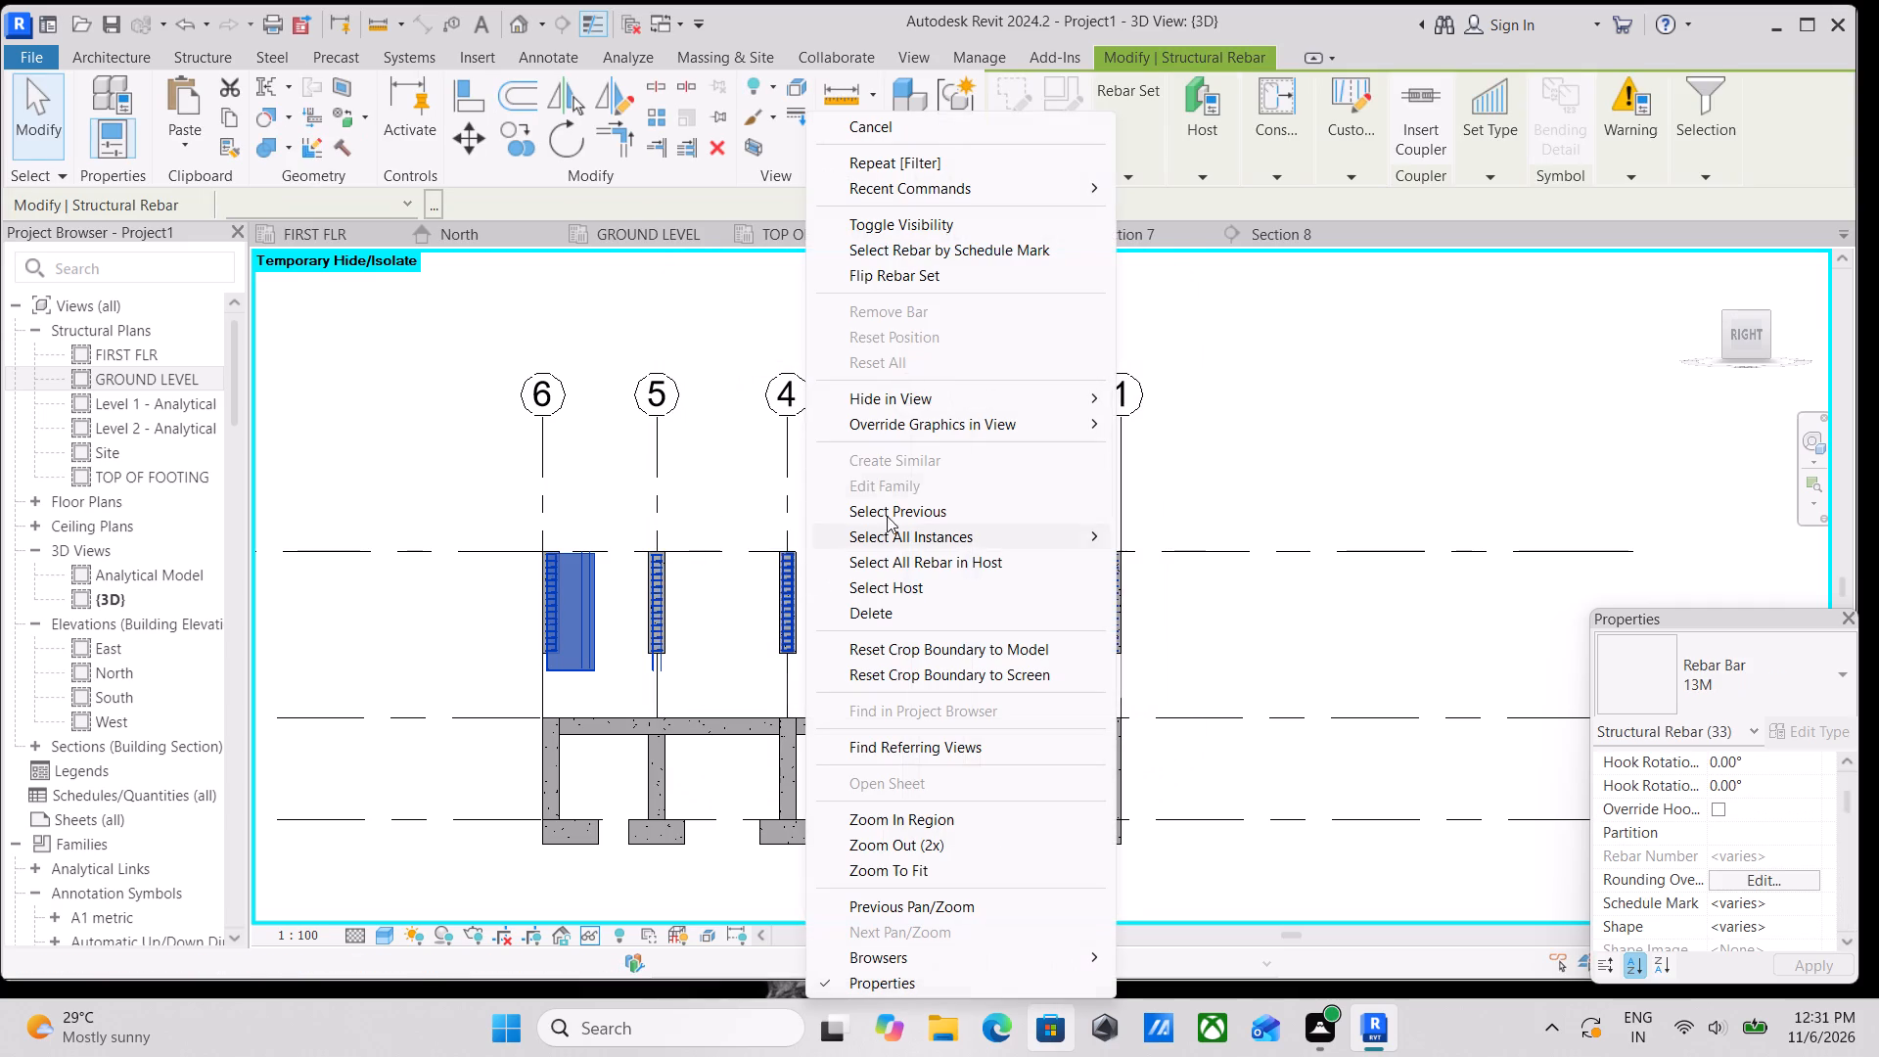
left_click(896, 608)
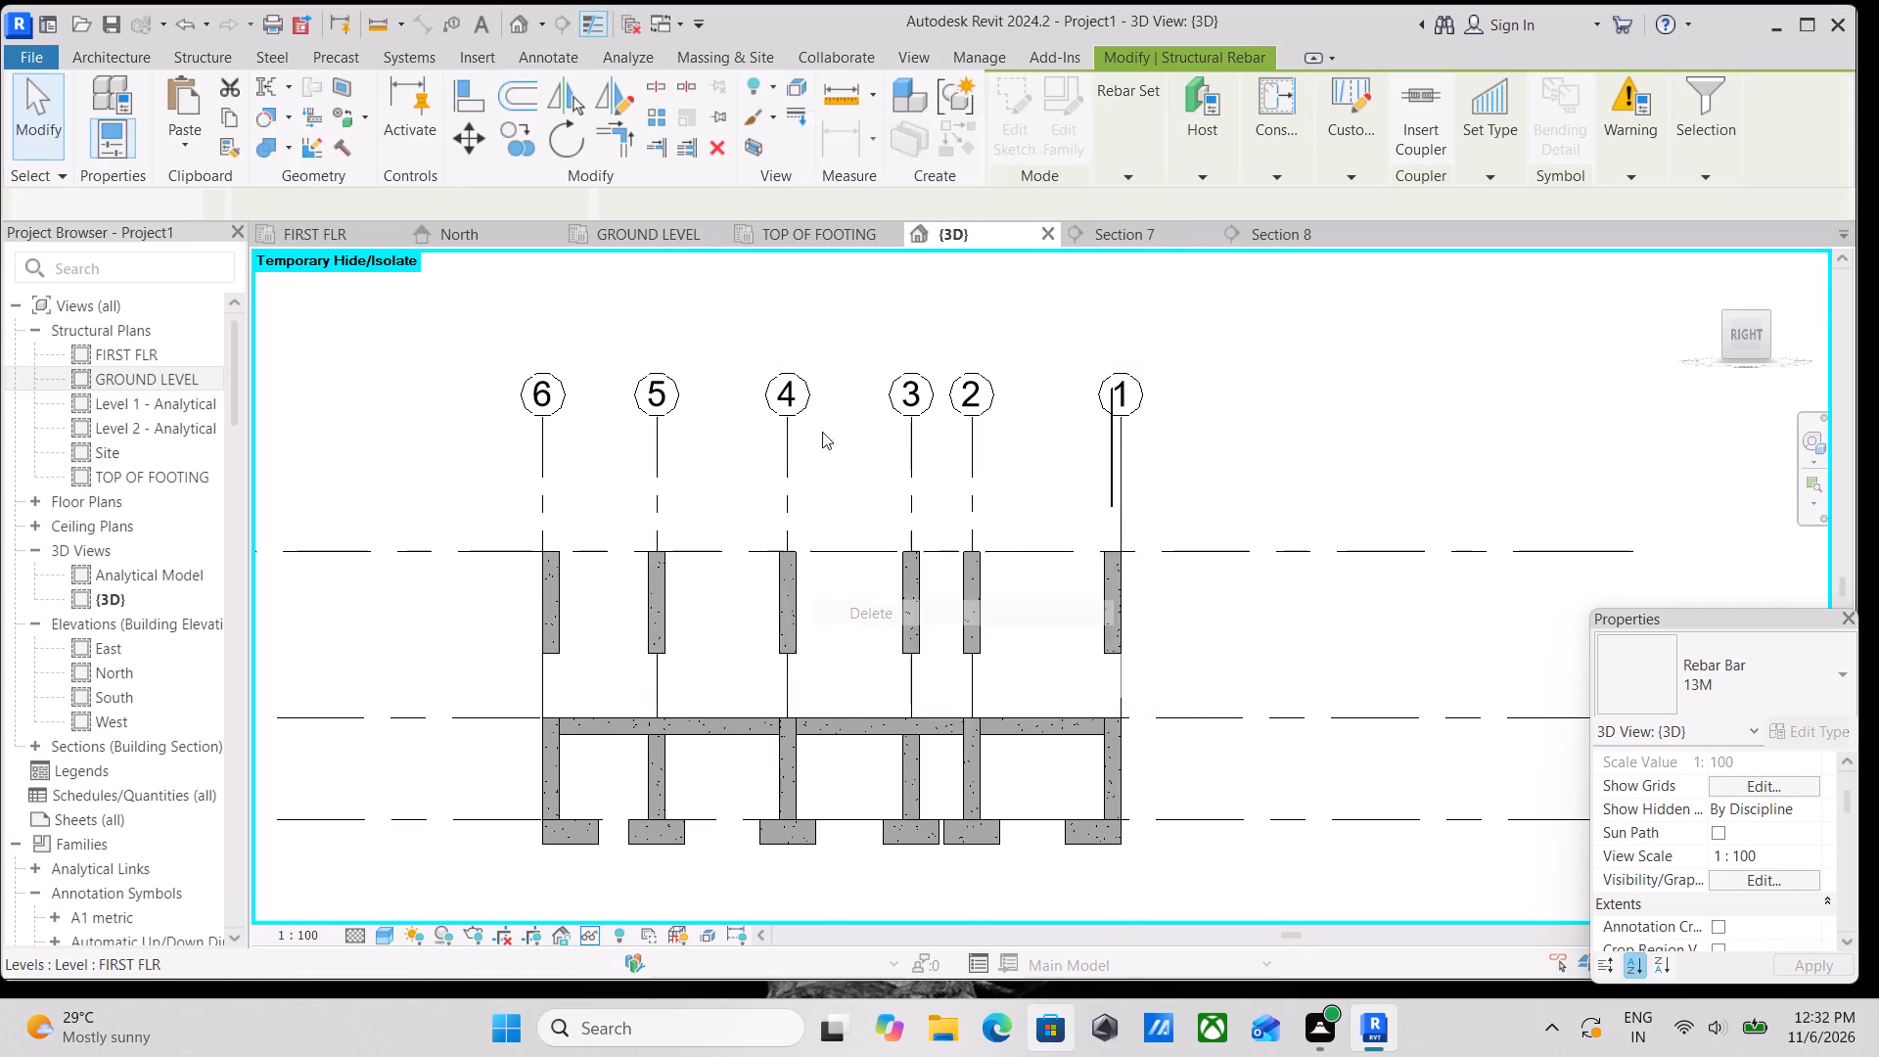
Examine the cleared upper columns from an oblique angle, then return the 3D view to its Right orientation.
scroll(776, 541, "up", 3)
scroll(760, 582, "down", 2)
middle_click_drag(759, 590, 857, 787, "shift")
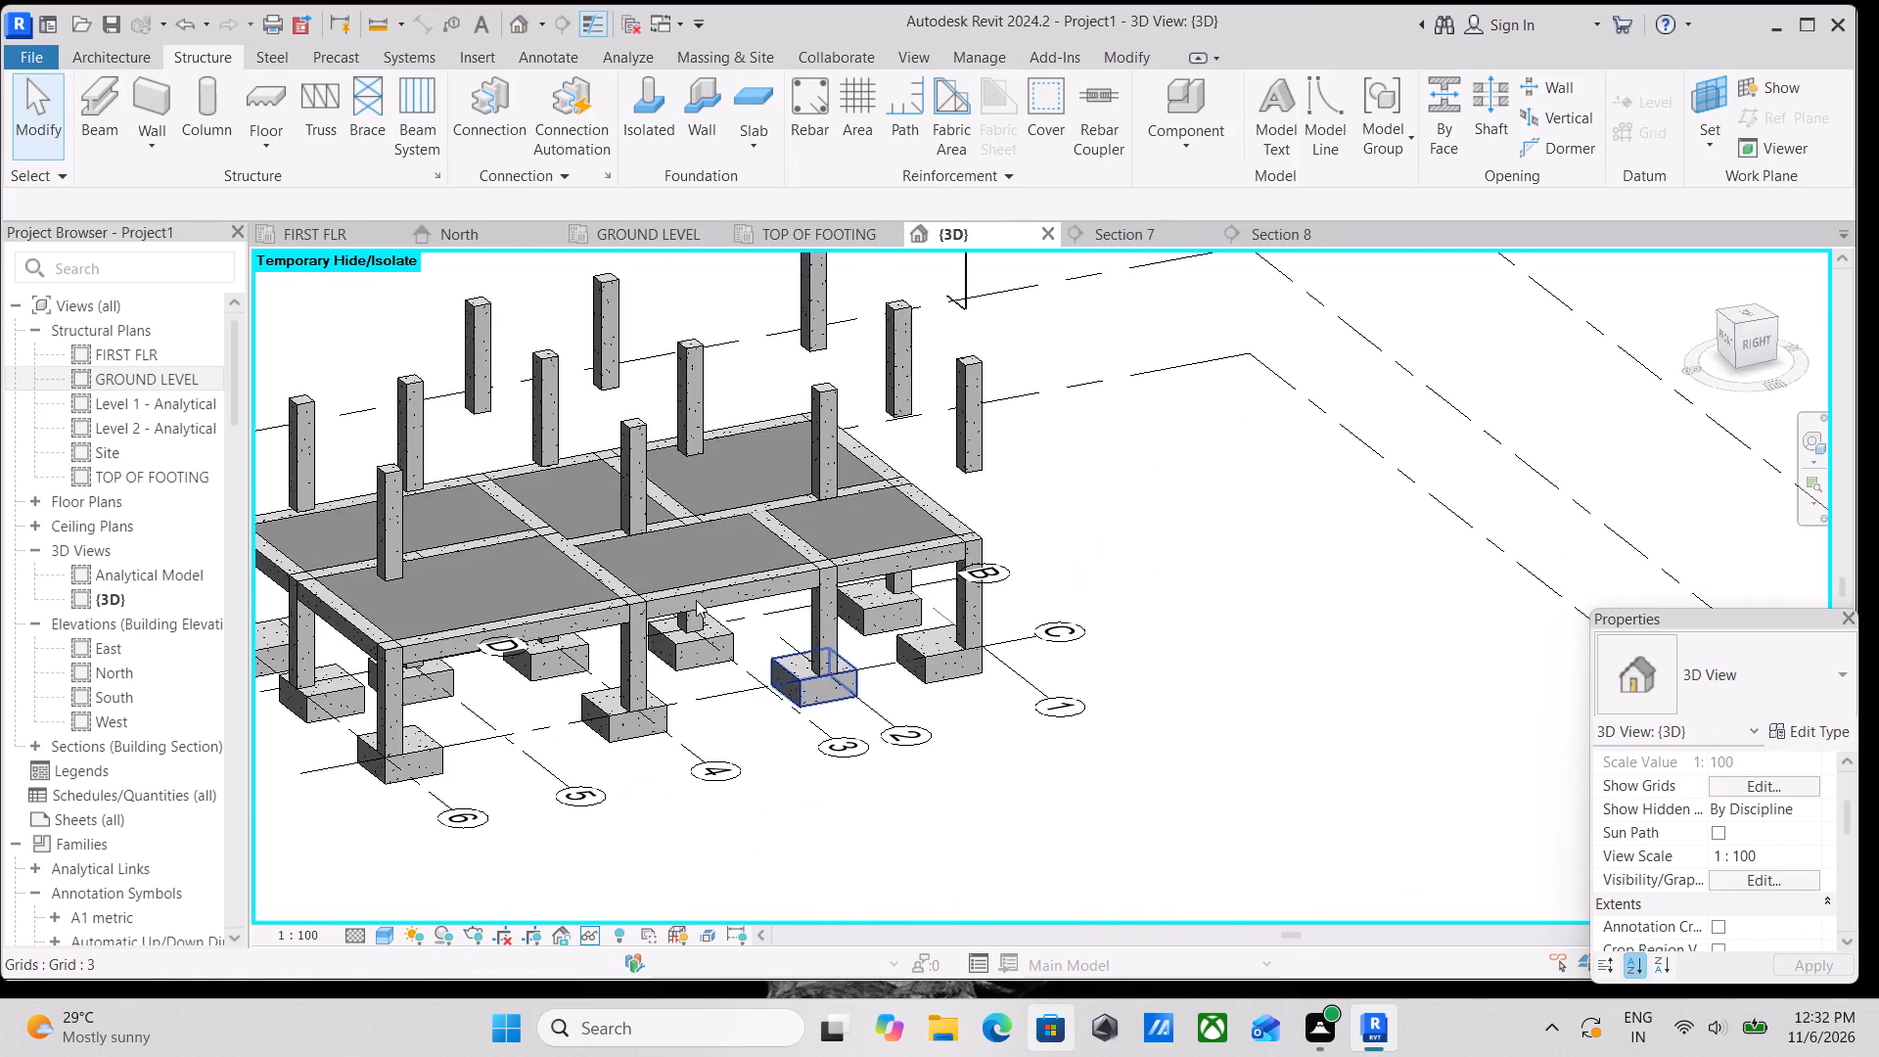
middle_click_drag(738, 670, 858, 822)
middle_click_drag(809, 725, 879, 802, "shift")
middle_click_drag(844, 722, 881, 777)
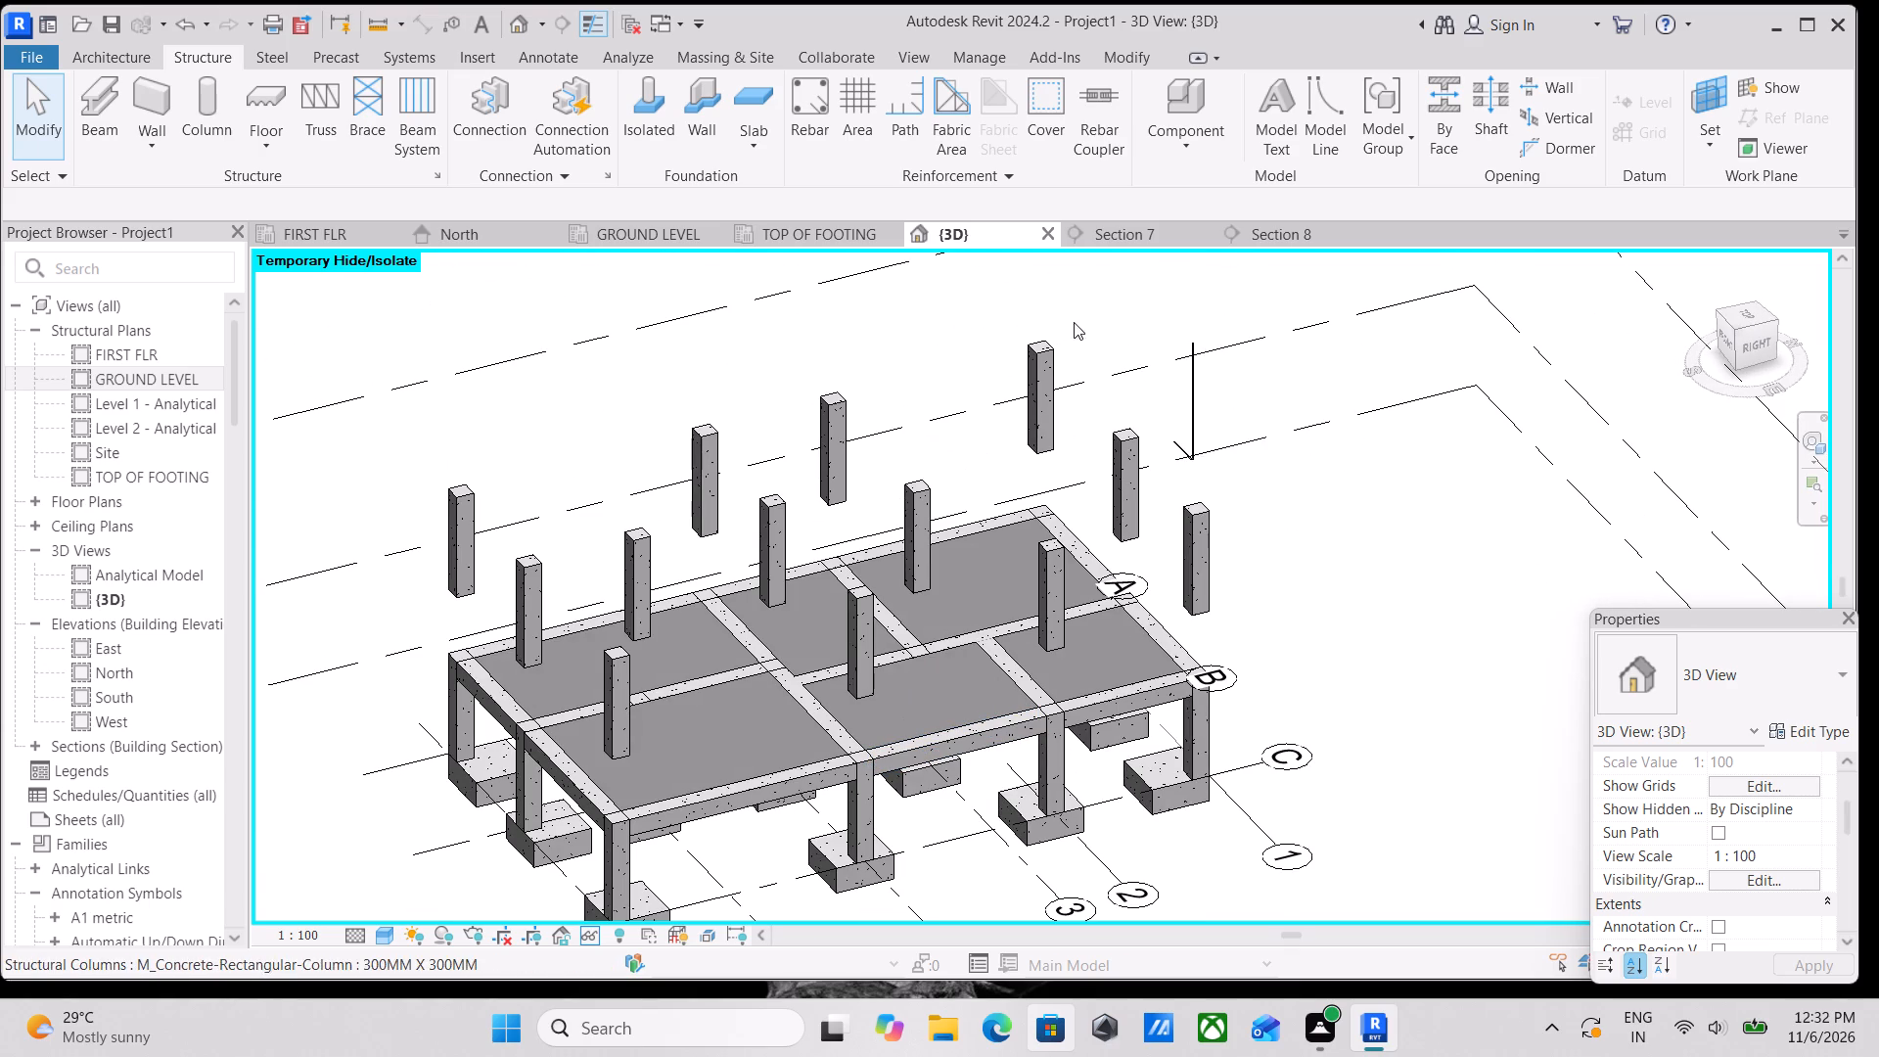
left_click(1760, 340)
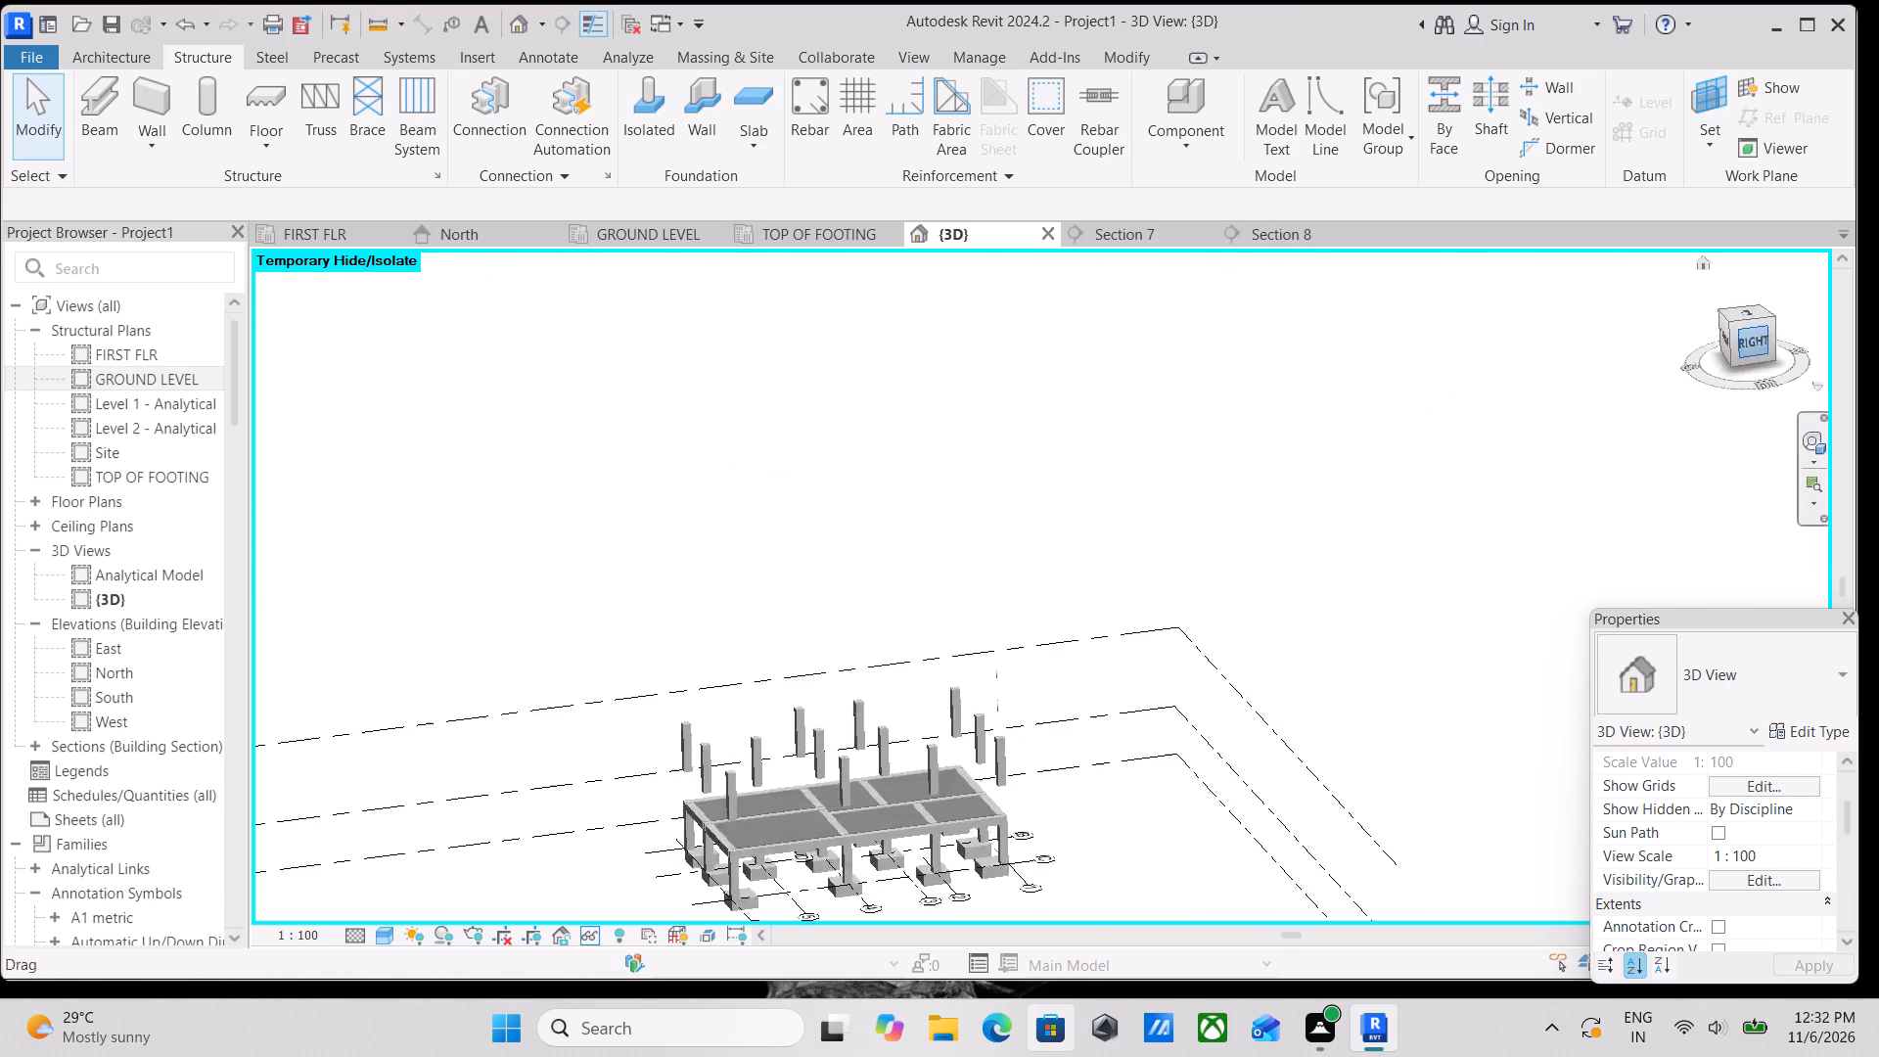
scroll(874, 761, "up", 4)
scroll(1173, 568, "up", 6)
scroll(1255, 606, "up", 2)
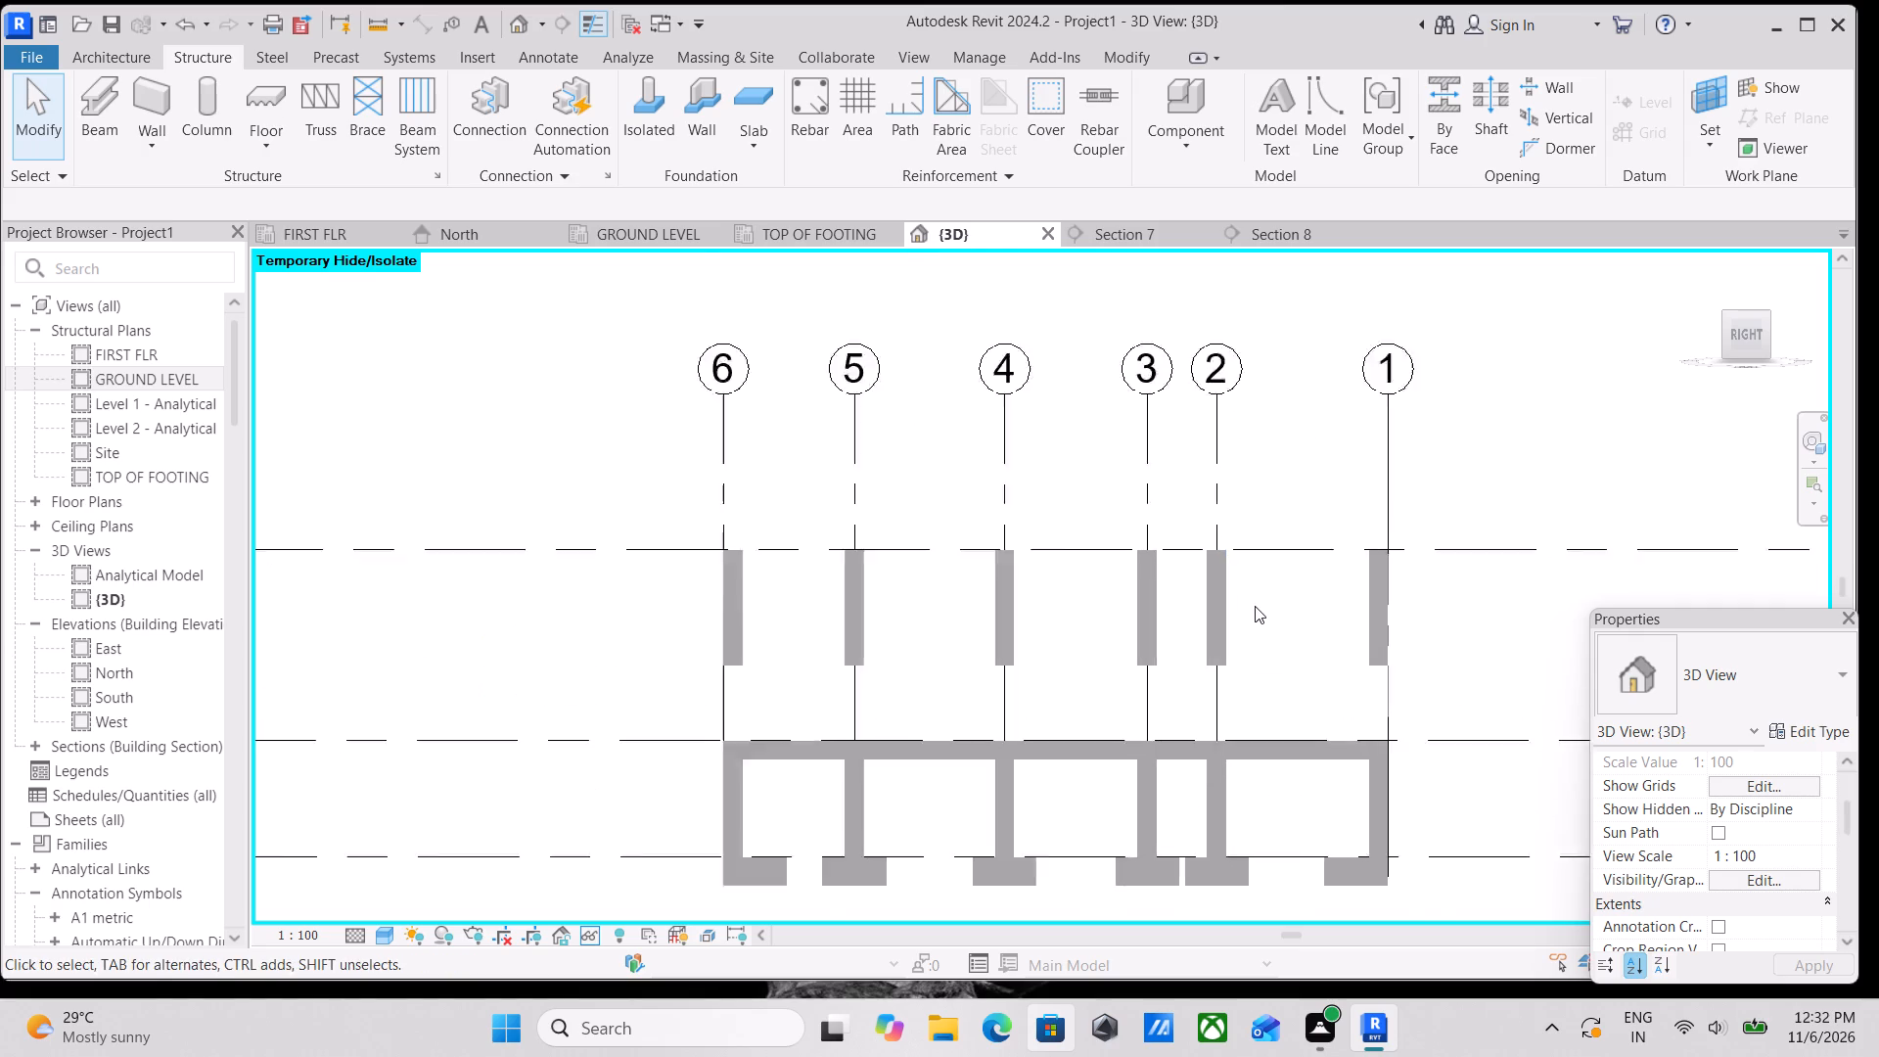
scroll(1255, 606, "up", 1)
middle_click_drag(1254, 606, 941, 556)
scroll(594, 605, "down", 1)
middle_click_drag(594, 605, 866, 587)
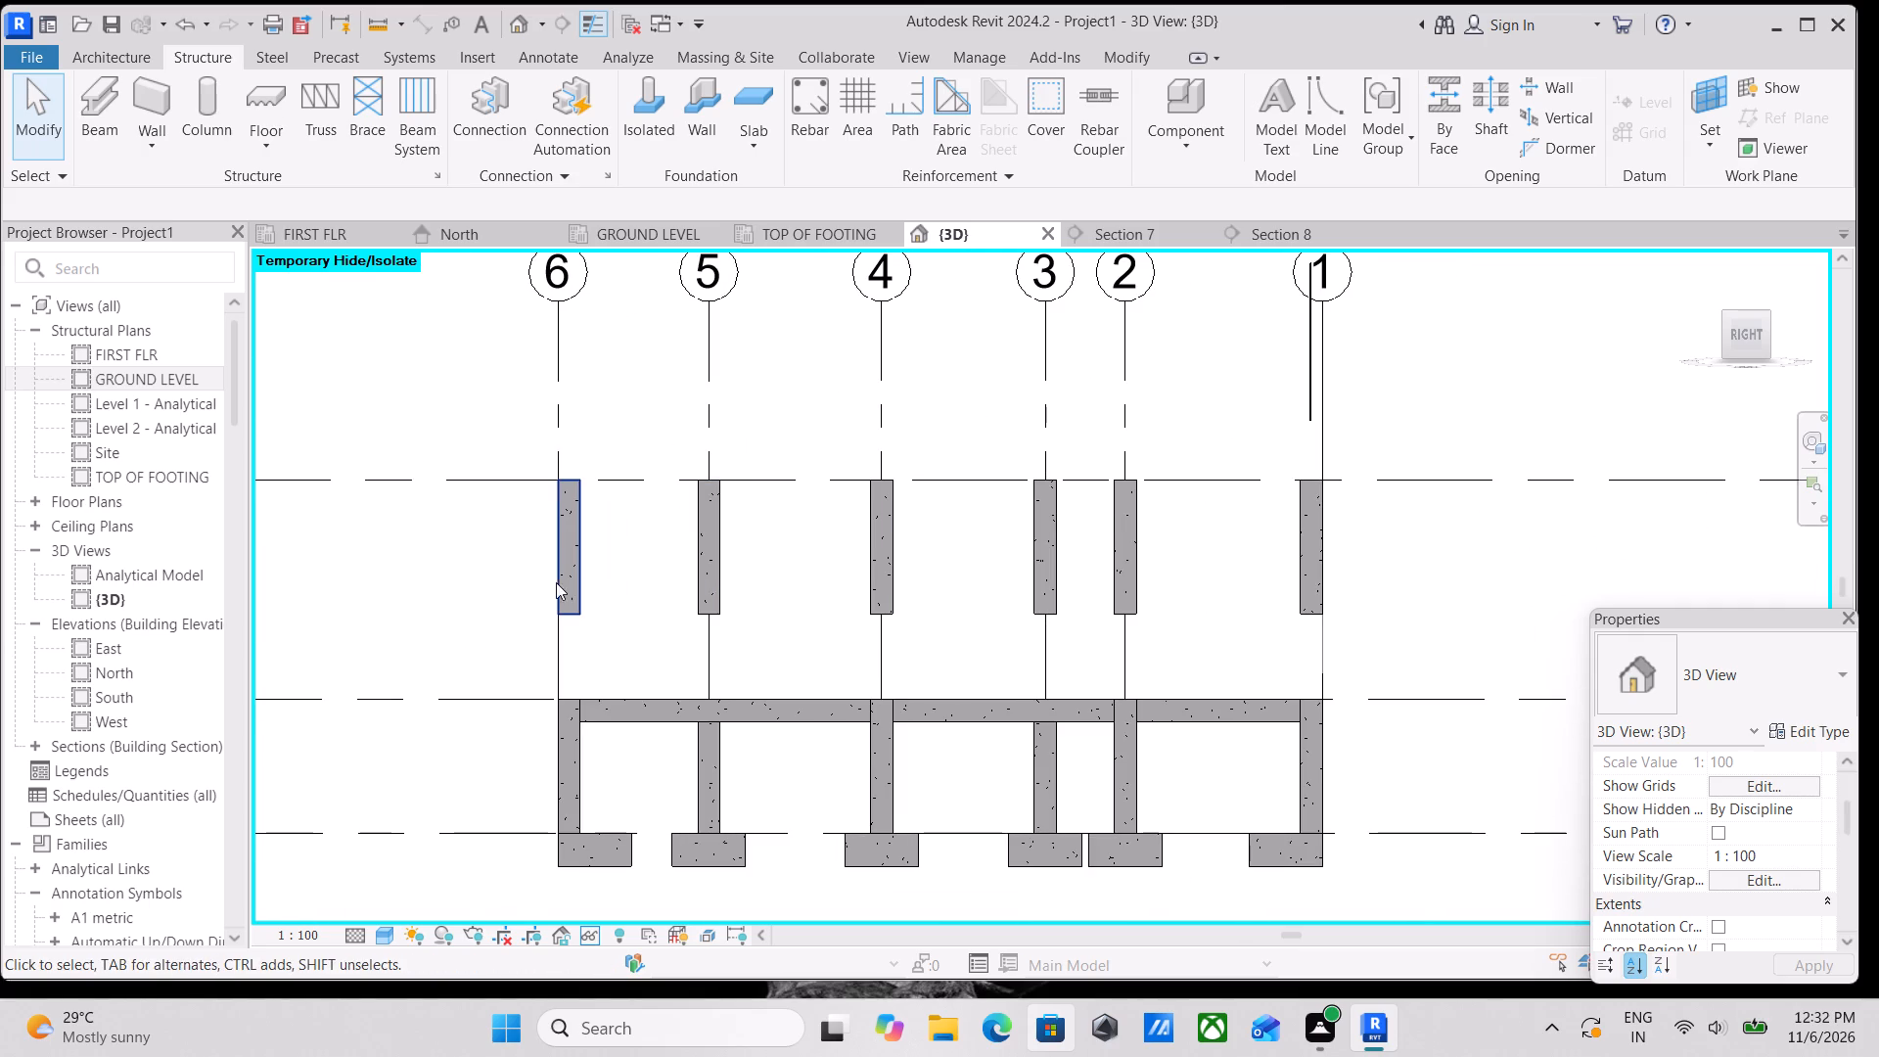
Filter the upper-storey selection on grids 1–6 to Structural Columns only and set their Base Offset to 0.
left_click(573, 573)
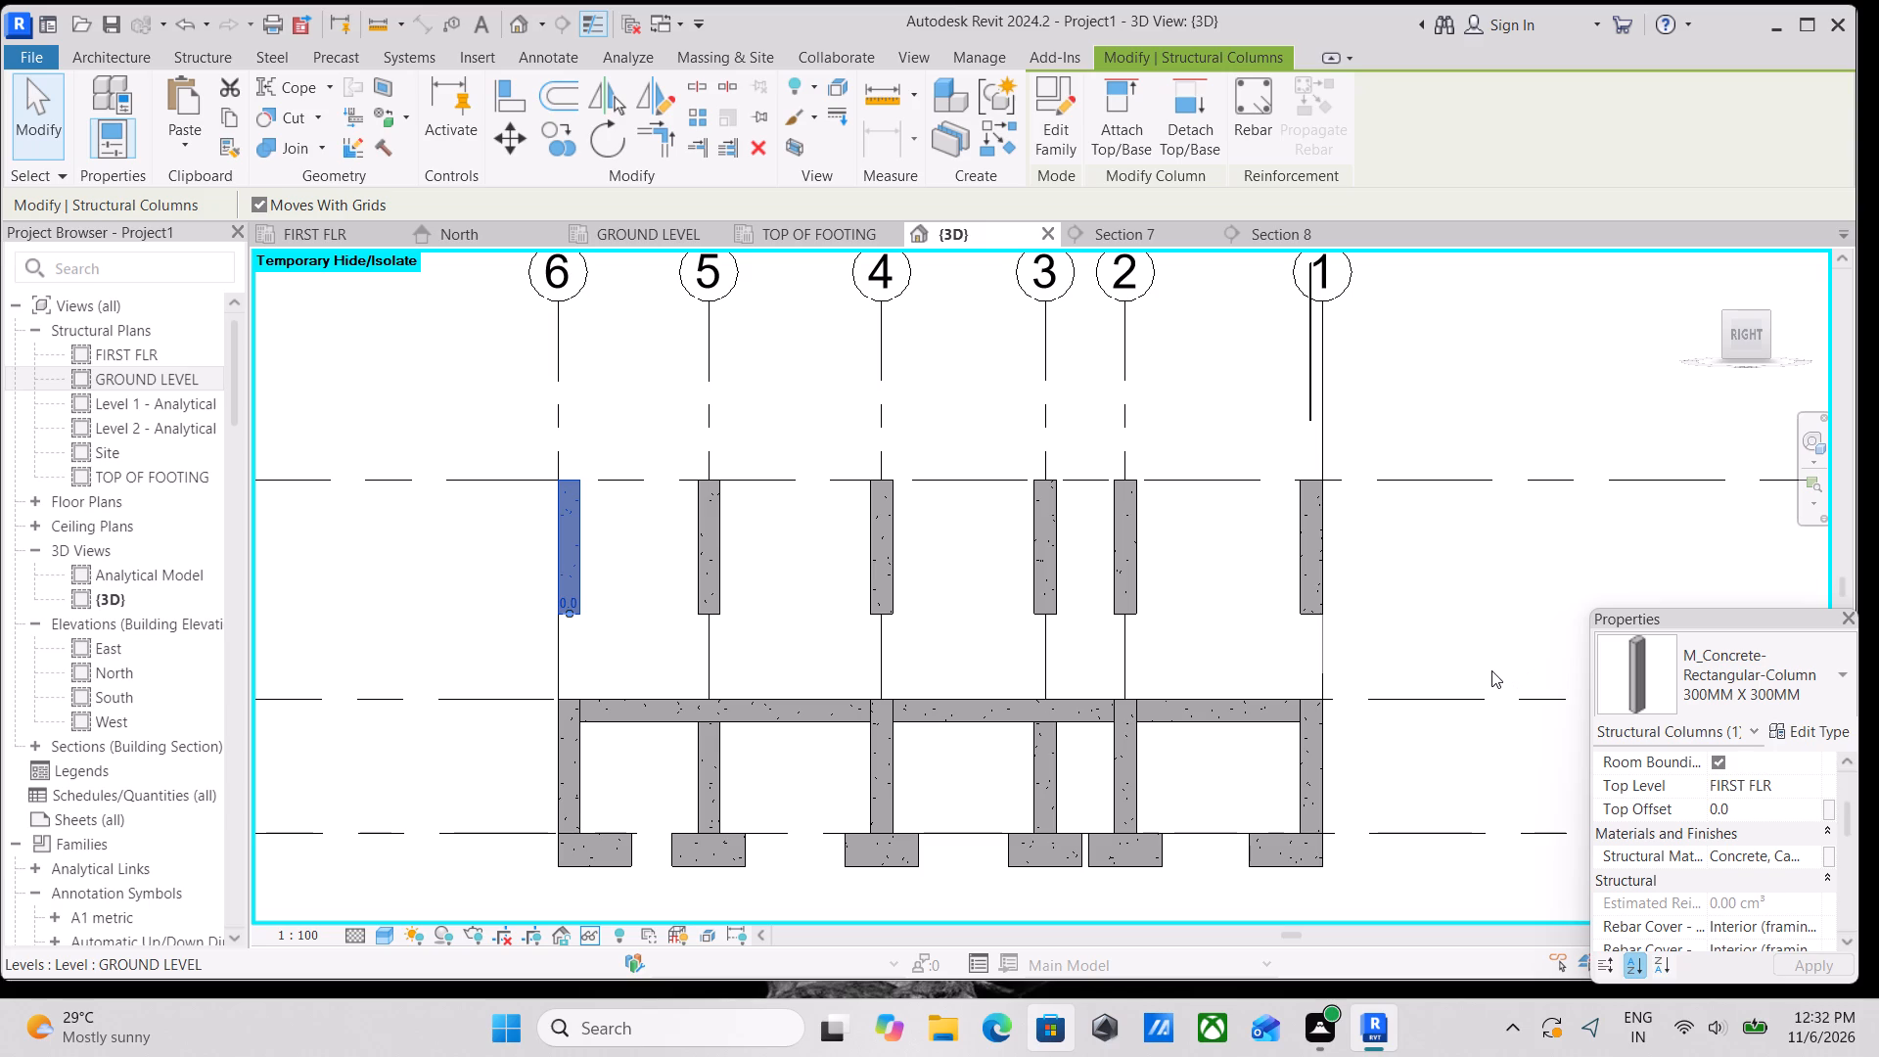
key("Escape")
left_click_drag(1422, 655, 716, 483)
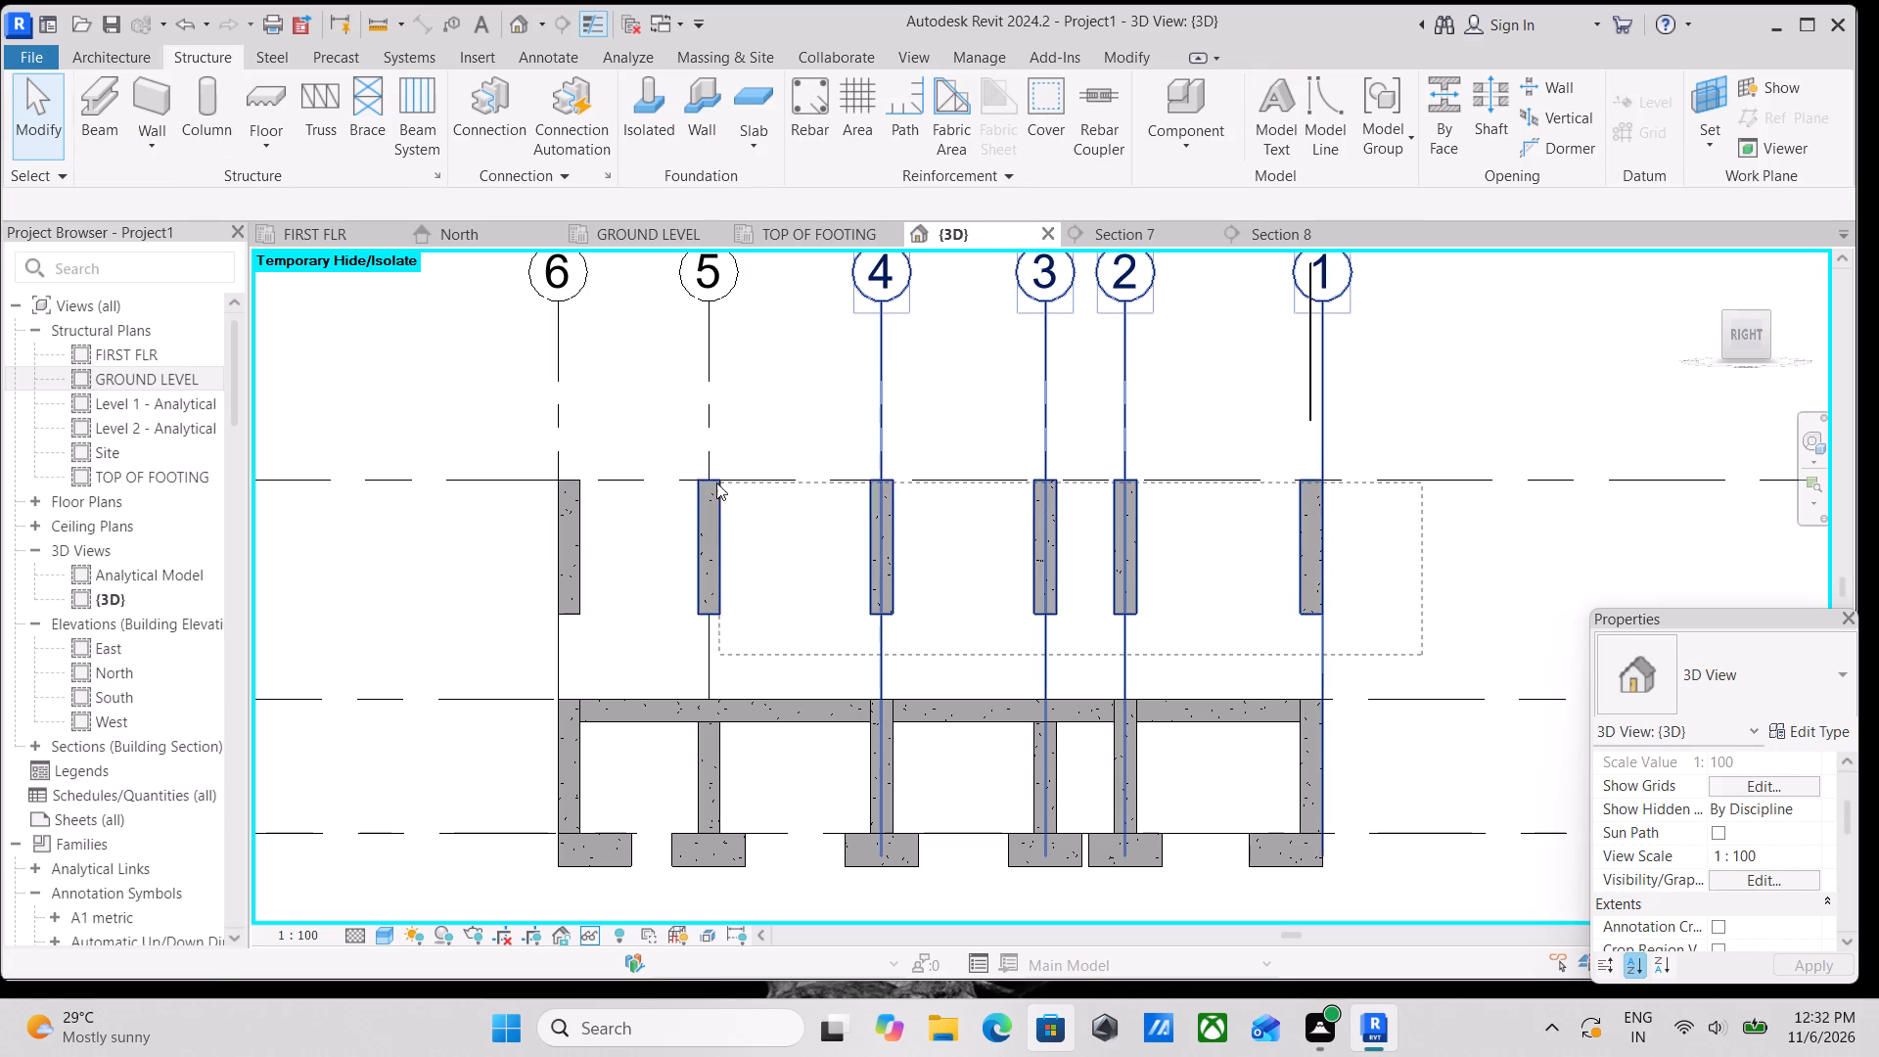
left_click_drag(716, 483, 523, 468)
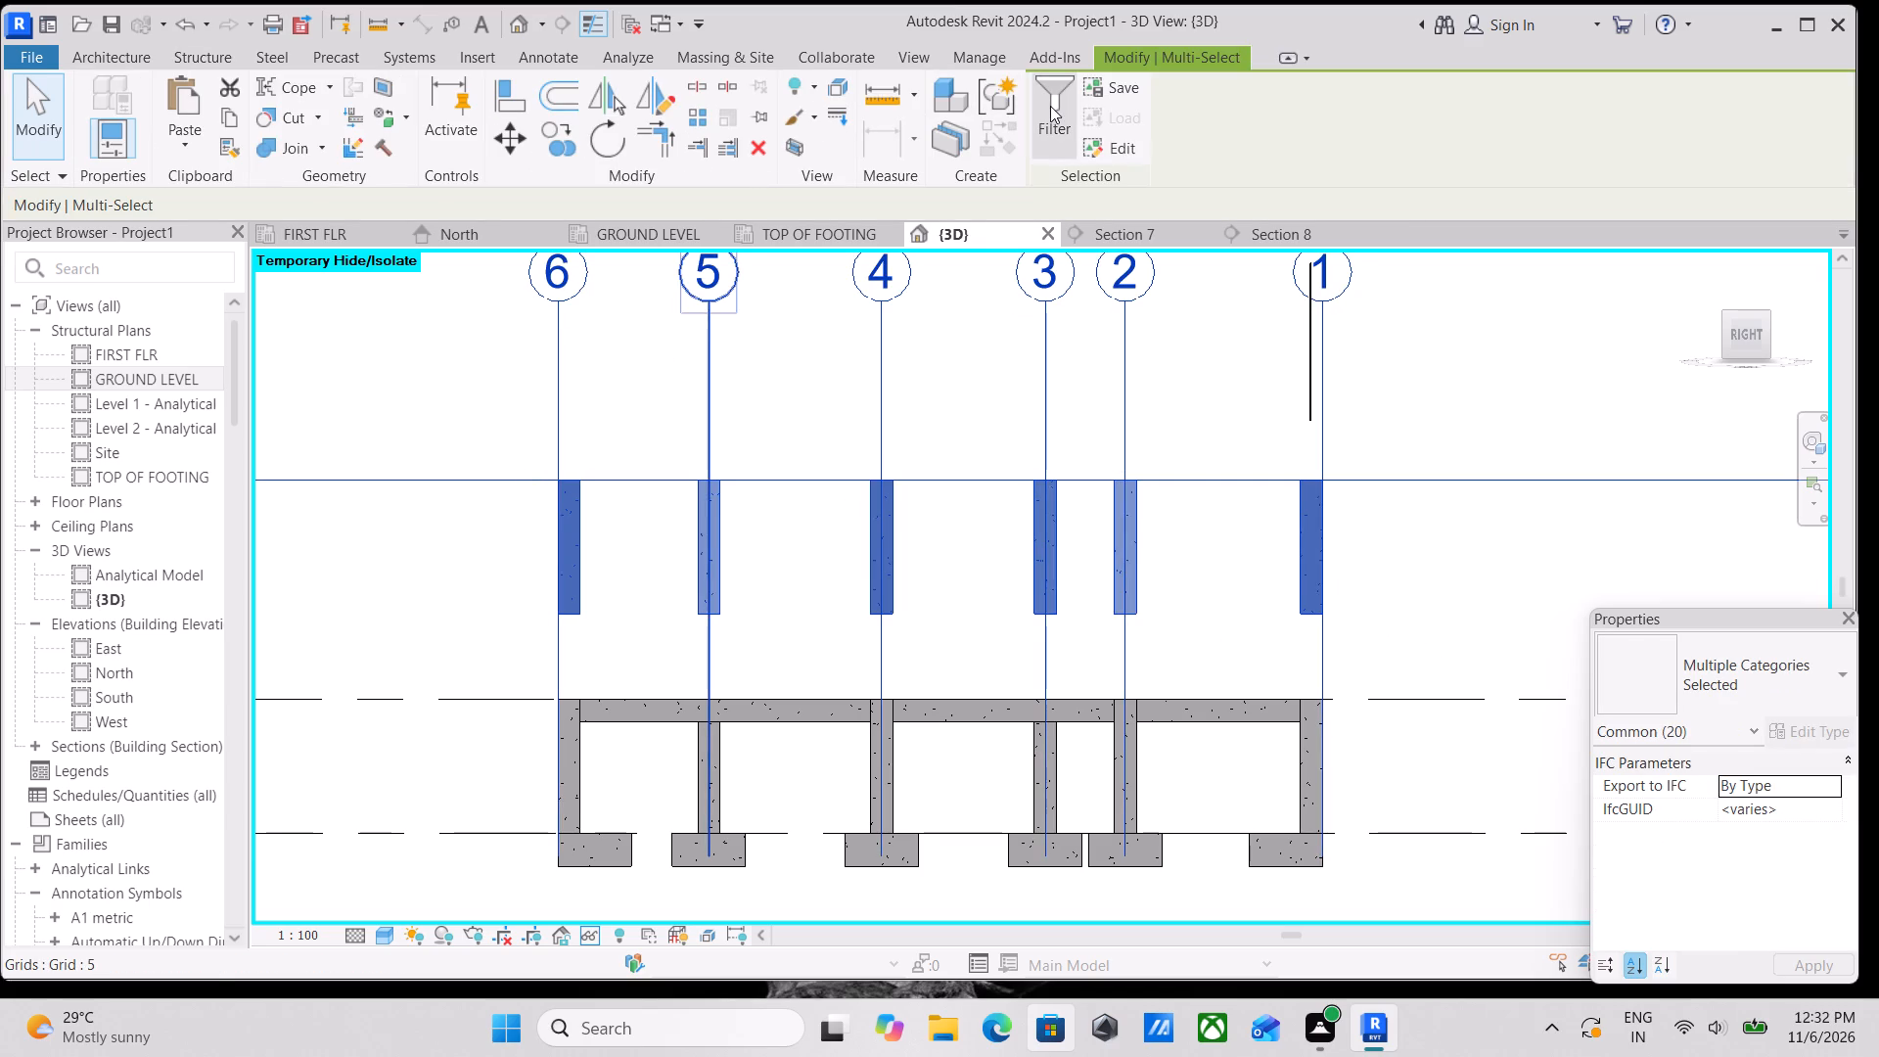
left_click(1050, 106)
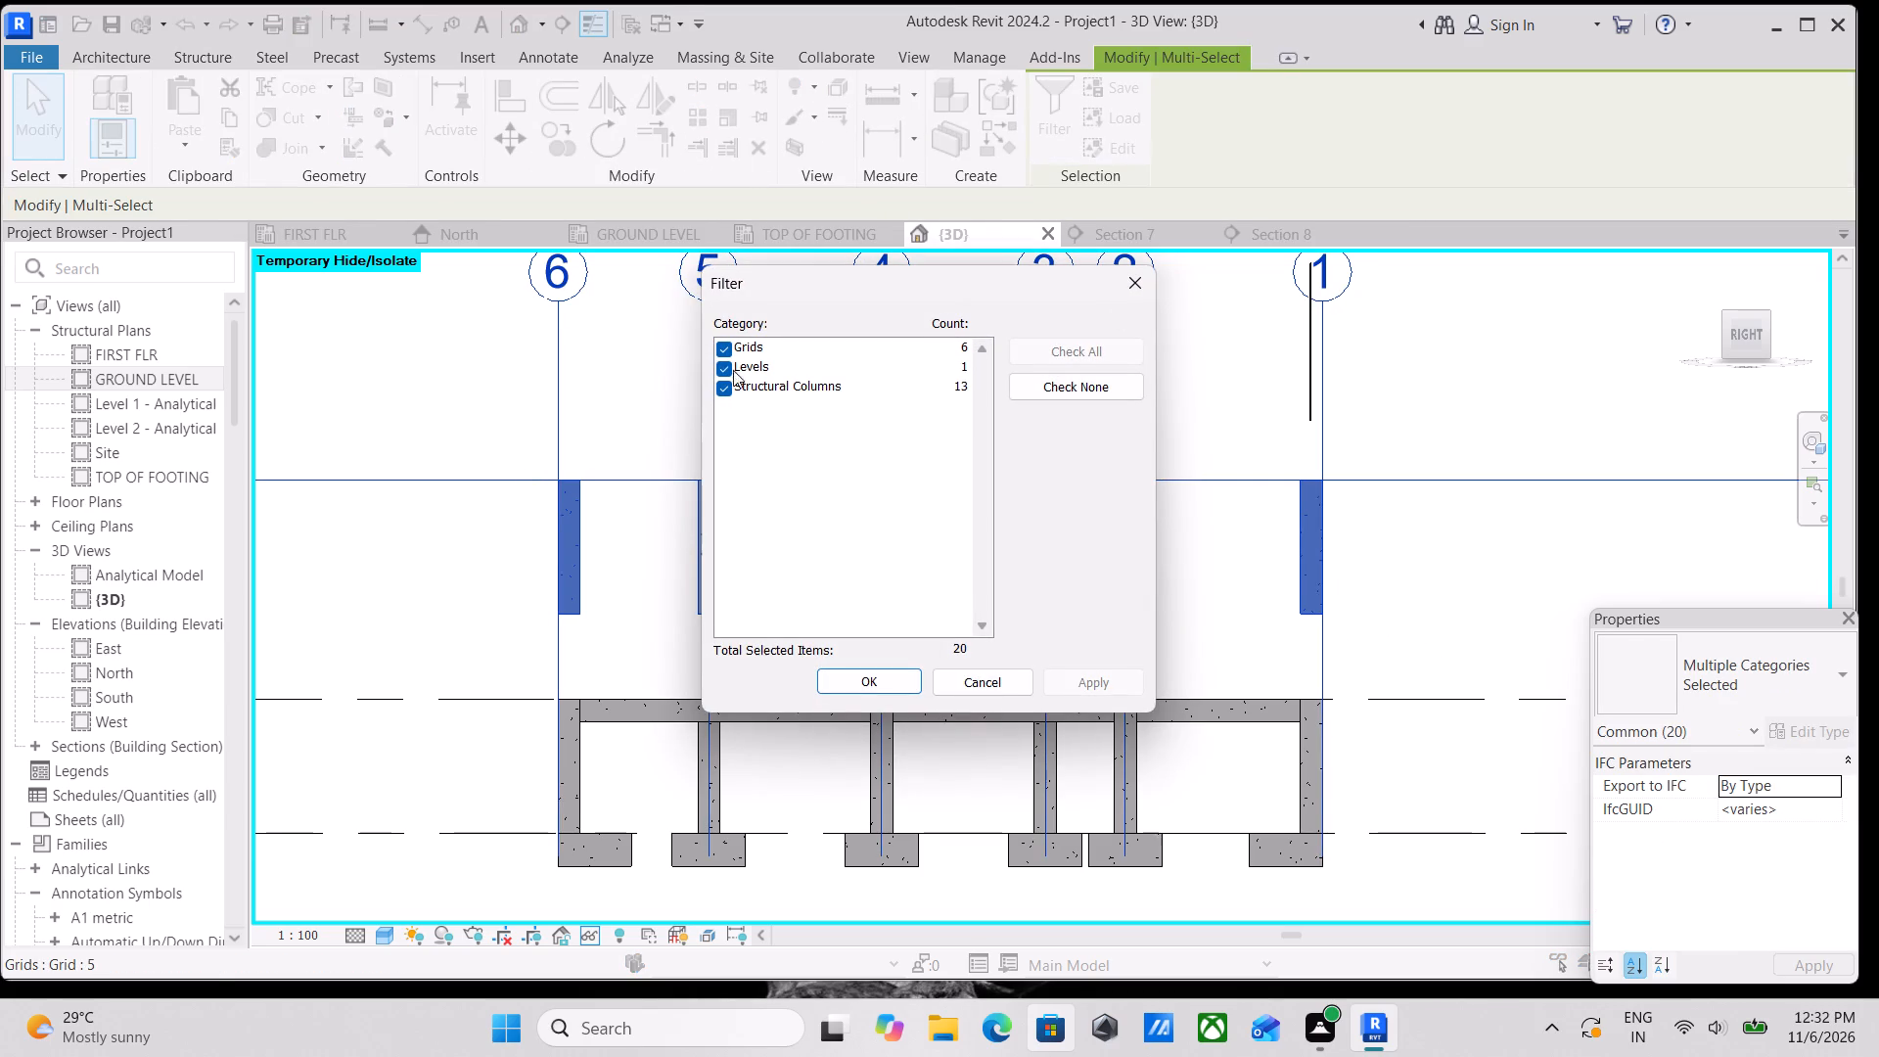
left_click(730, 345)
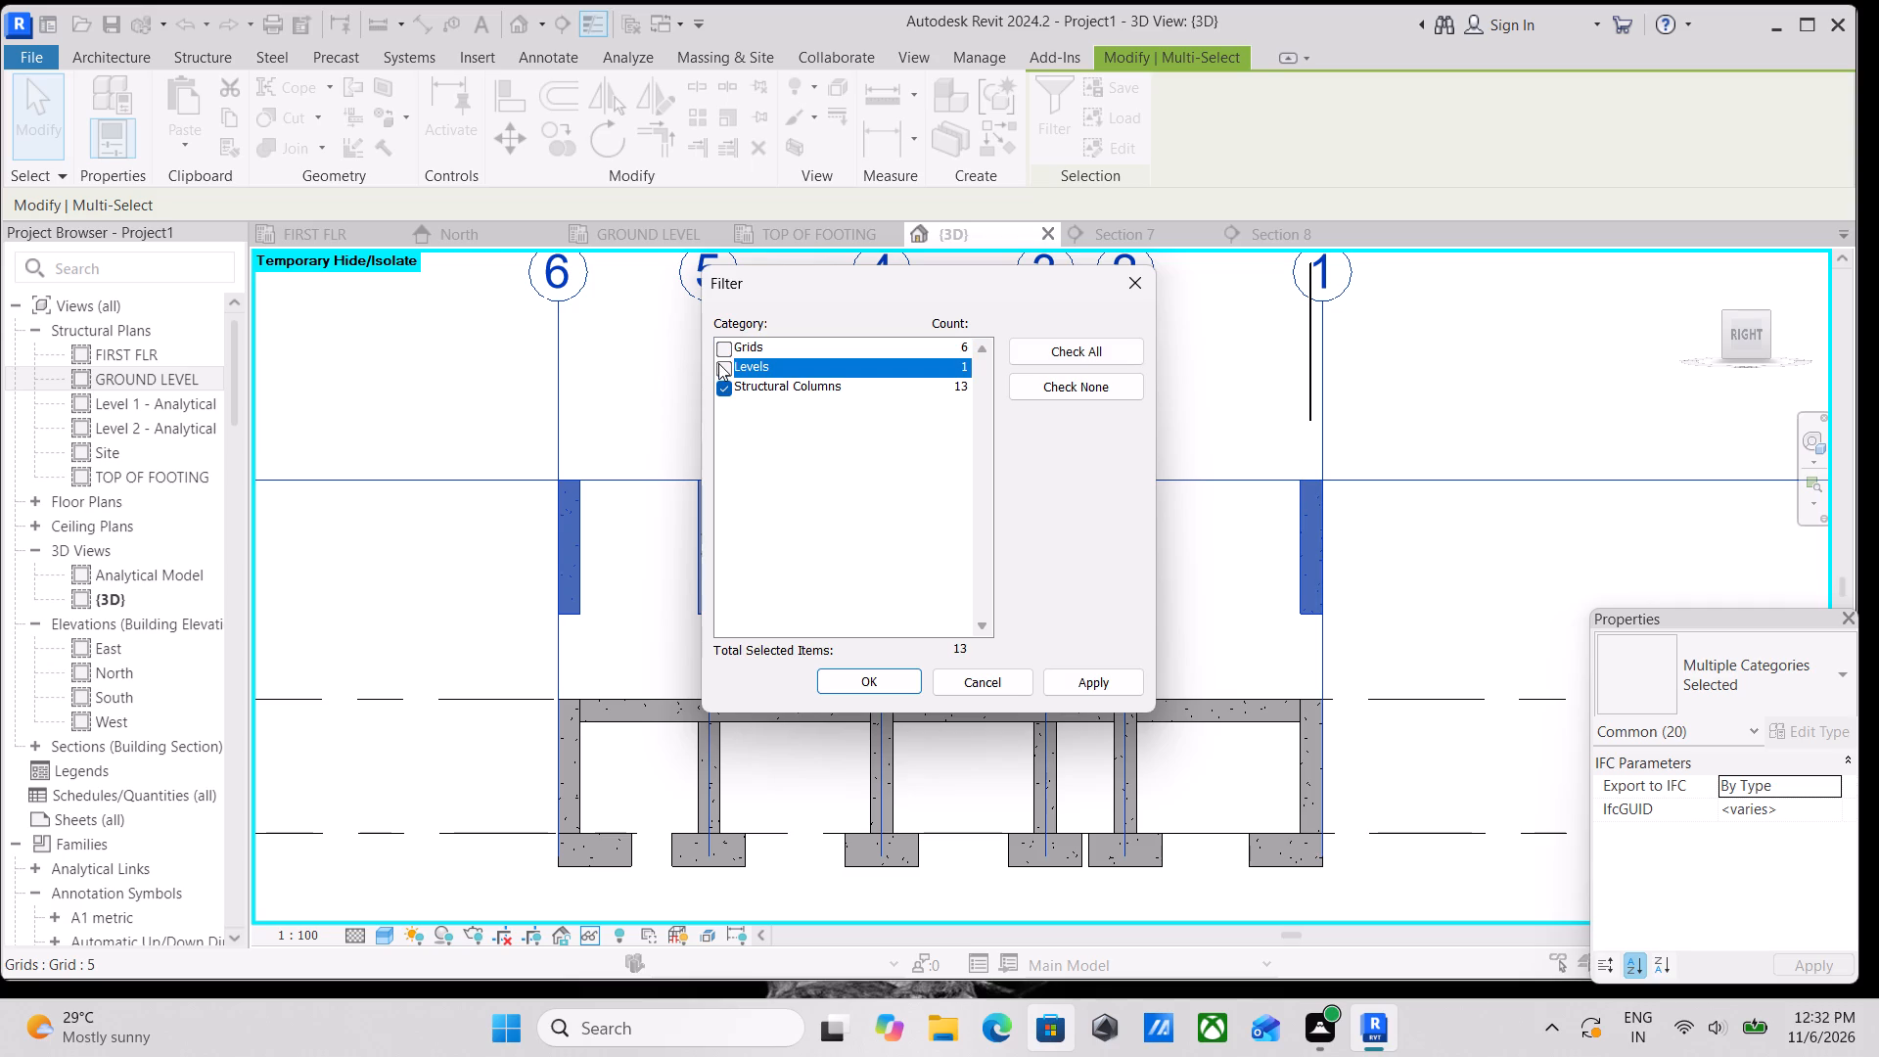
left_click(718, 363)
left_click(1103, 675)
left_click(881, 680)
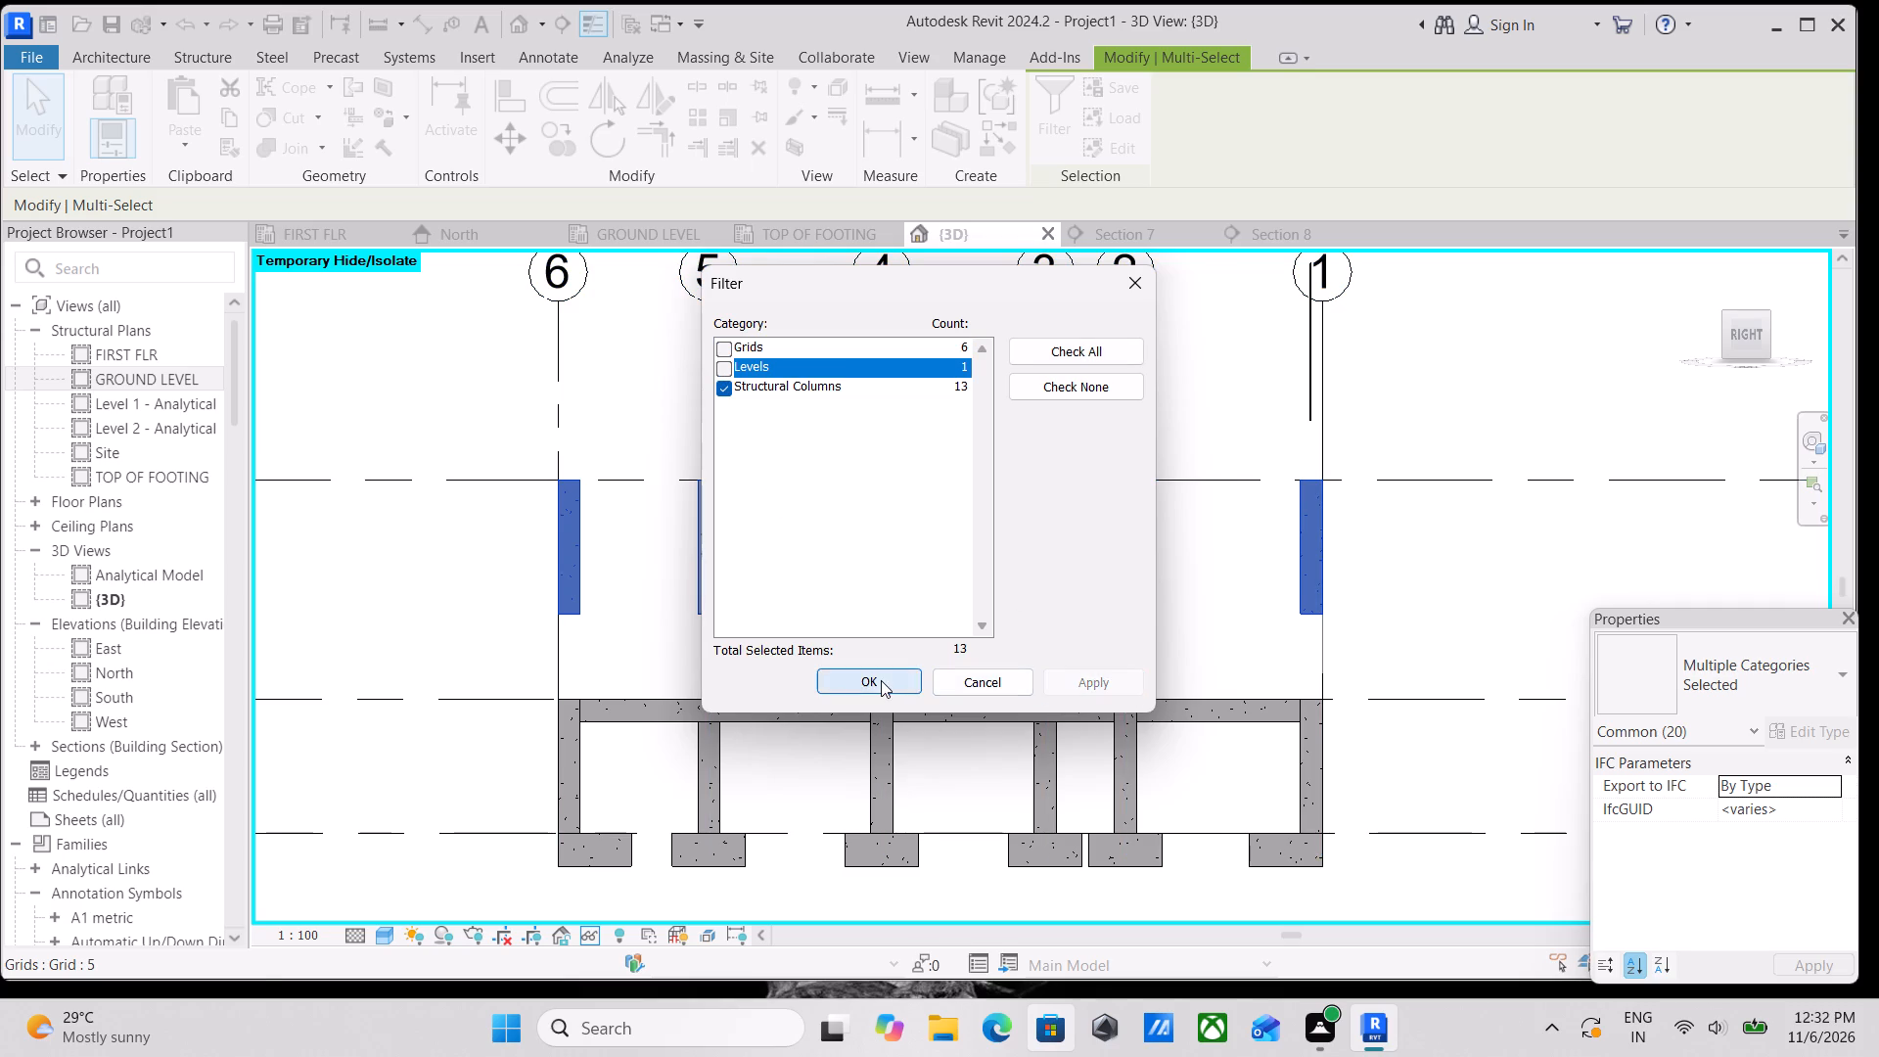
left_click(1771, 804)
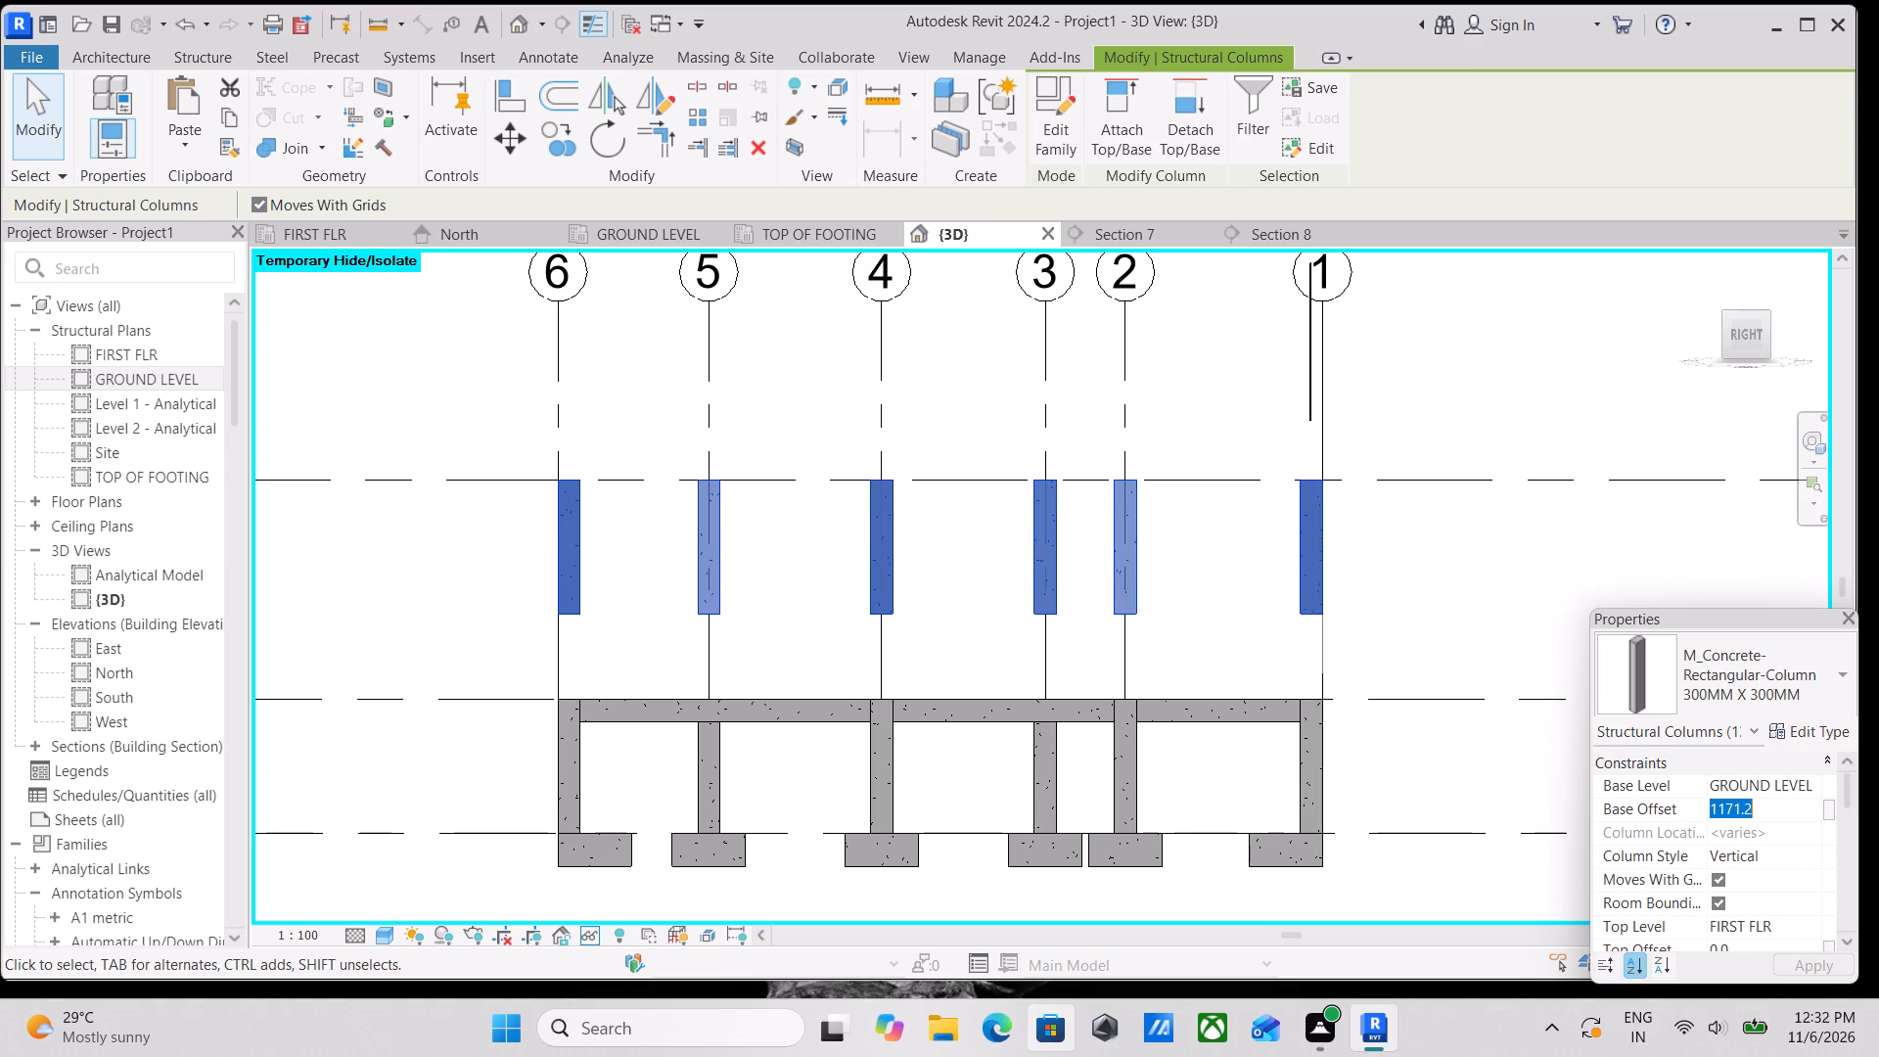
key("0")
key("Return")
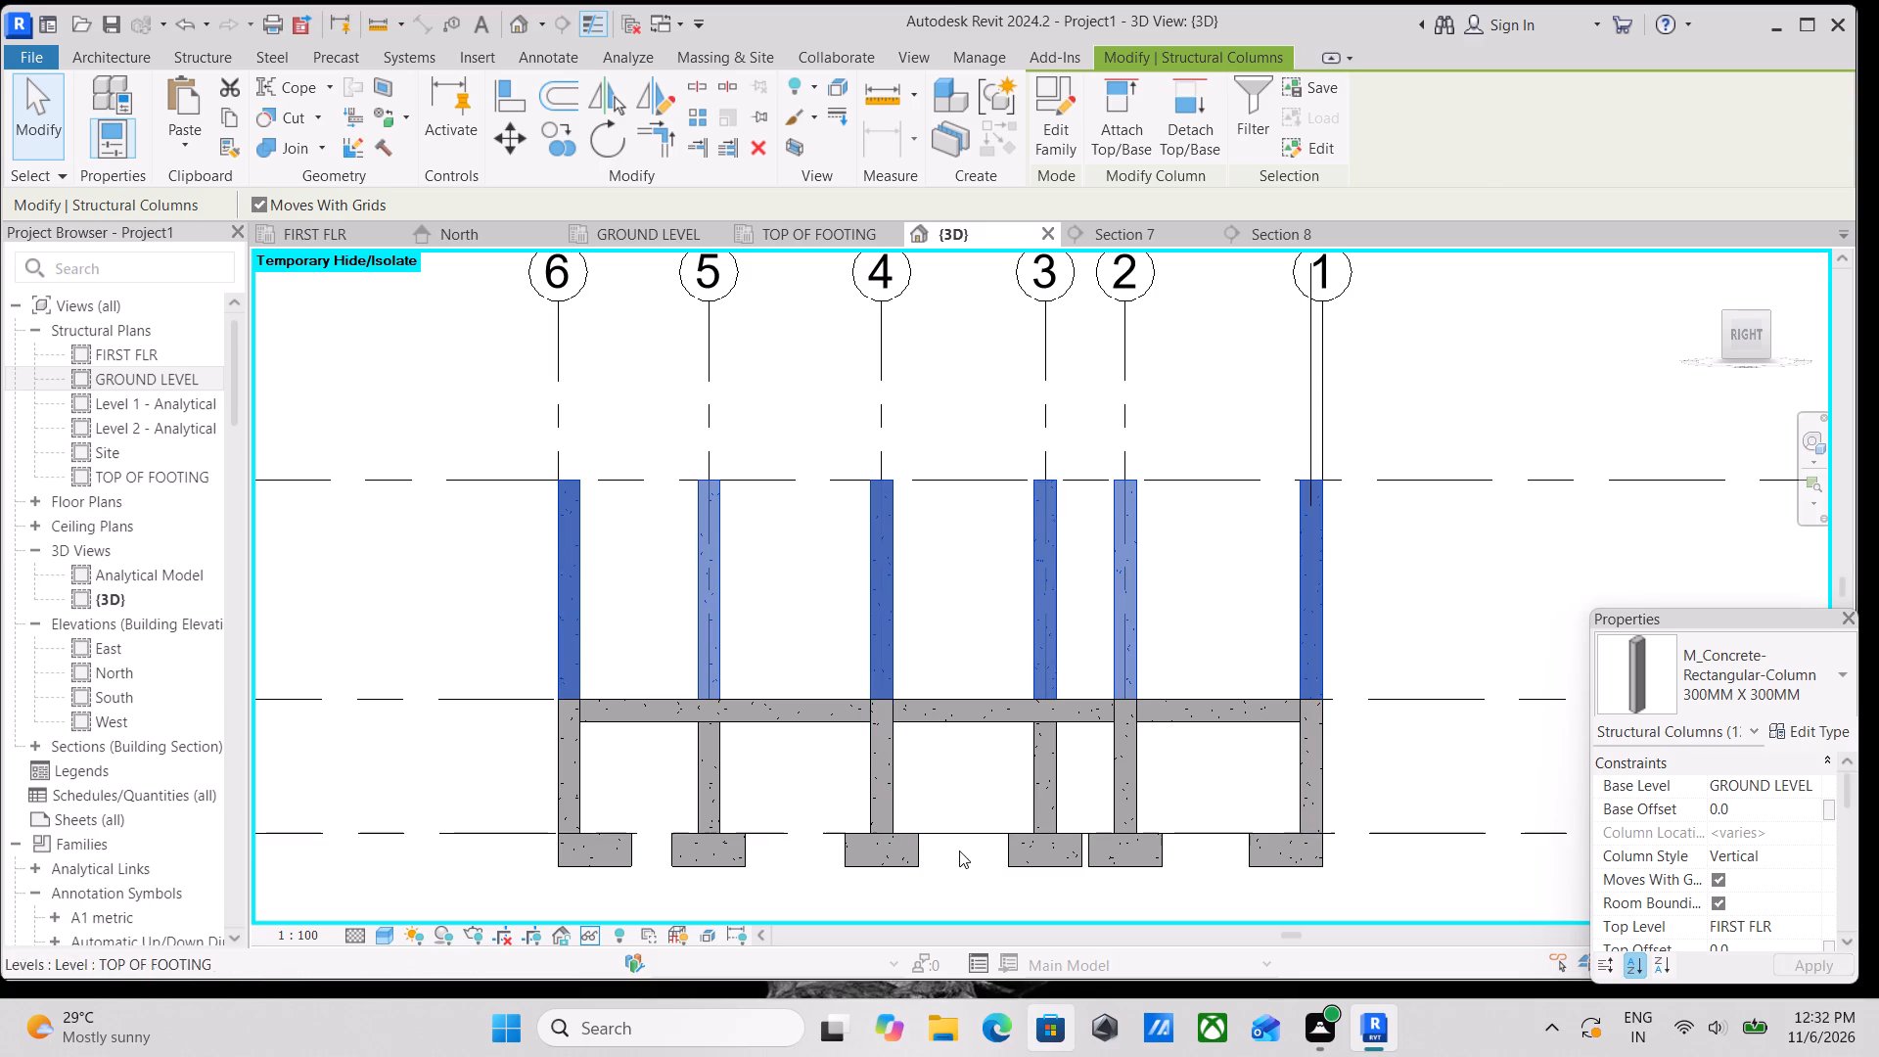
Examine the upper columns and the ground-level frame from several sides and from above.
key("Escape")
scroll(1006, 765, "down", 3)
middle_click_drag(874, 761, 1141, 855, "shift")
scroll(1025, 764, "down", 1)
middle_click_drag(908, 719, 369, 679, "shift")
middle_click_drag(938, 786, 1012, 723)
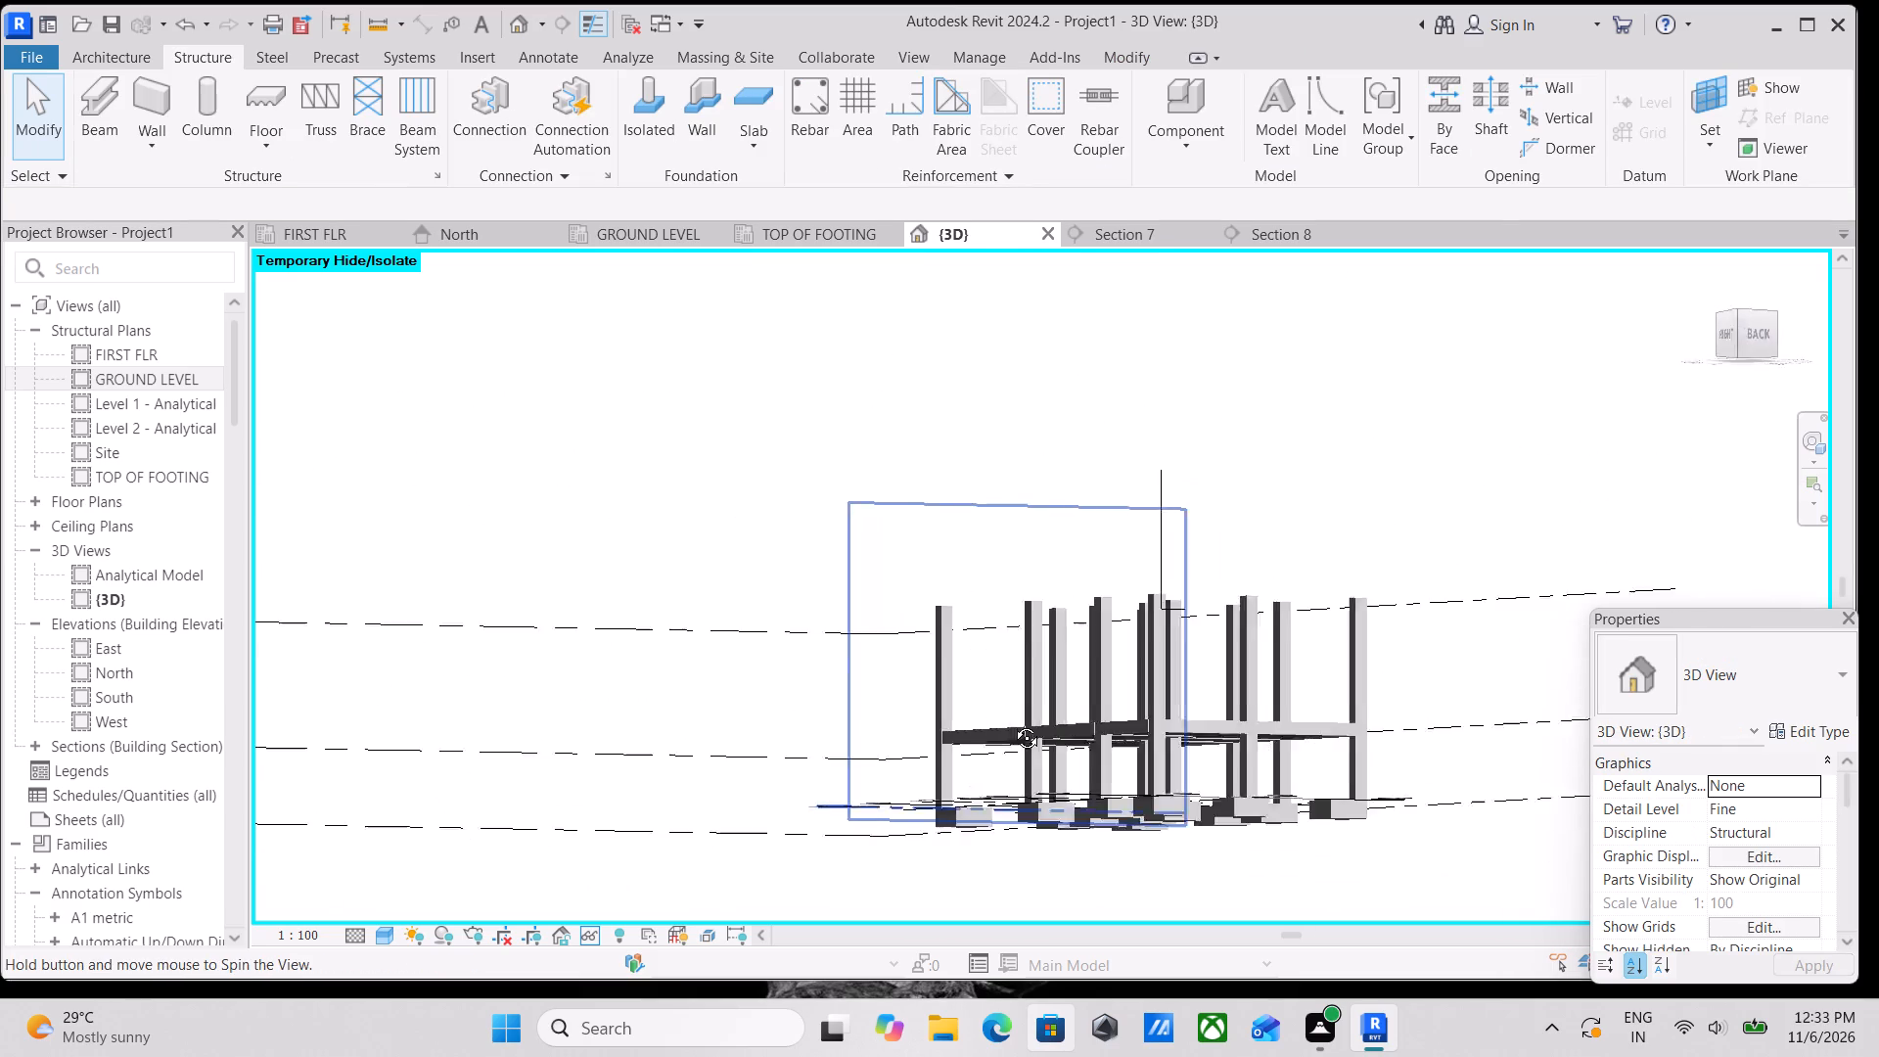
middle_click_drag(1012, 723, 1271, 804)
scroll(869, 778, "up", 3)
scroll(536, 731, "up", 1, "shift")
middle_click_drag(536, 731, 859, 766, "shift")
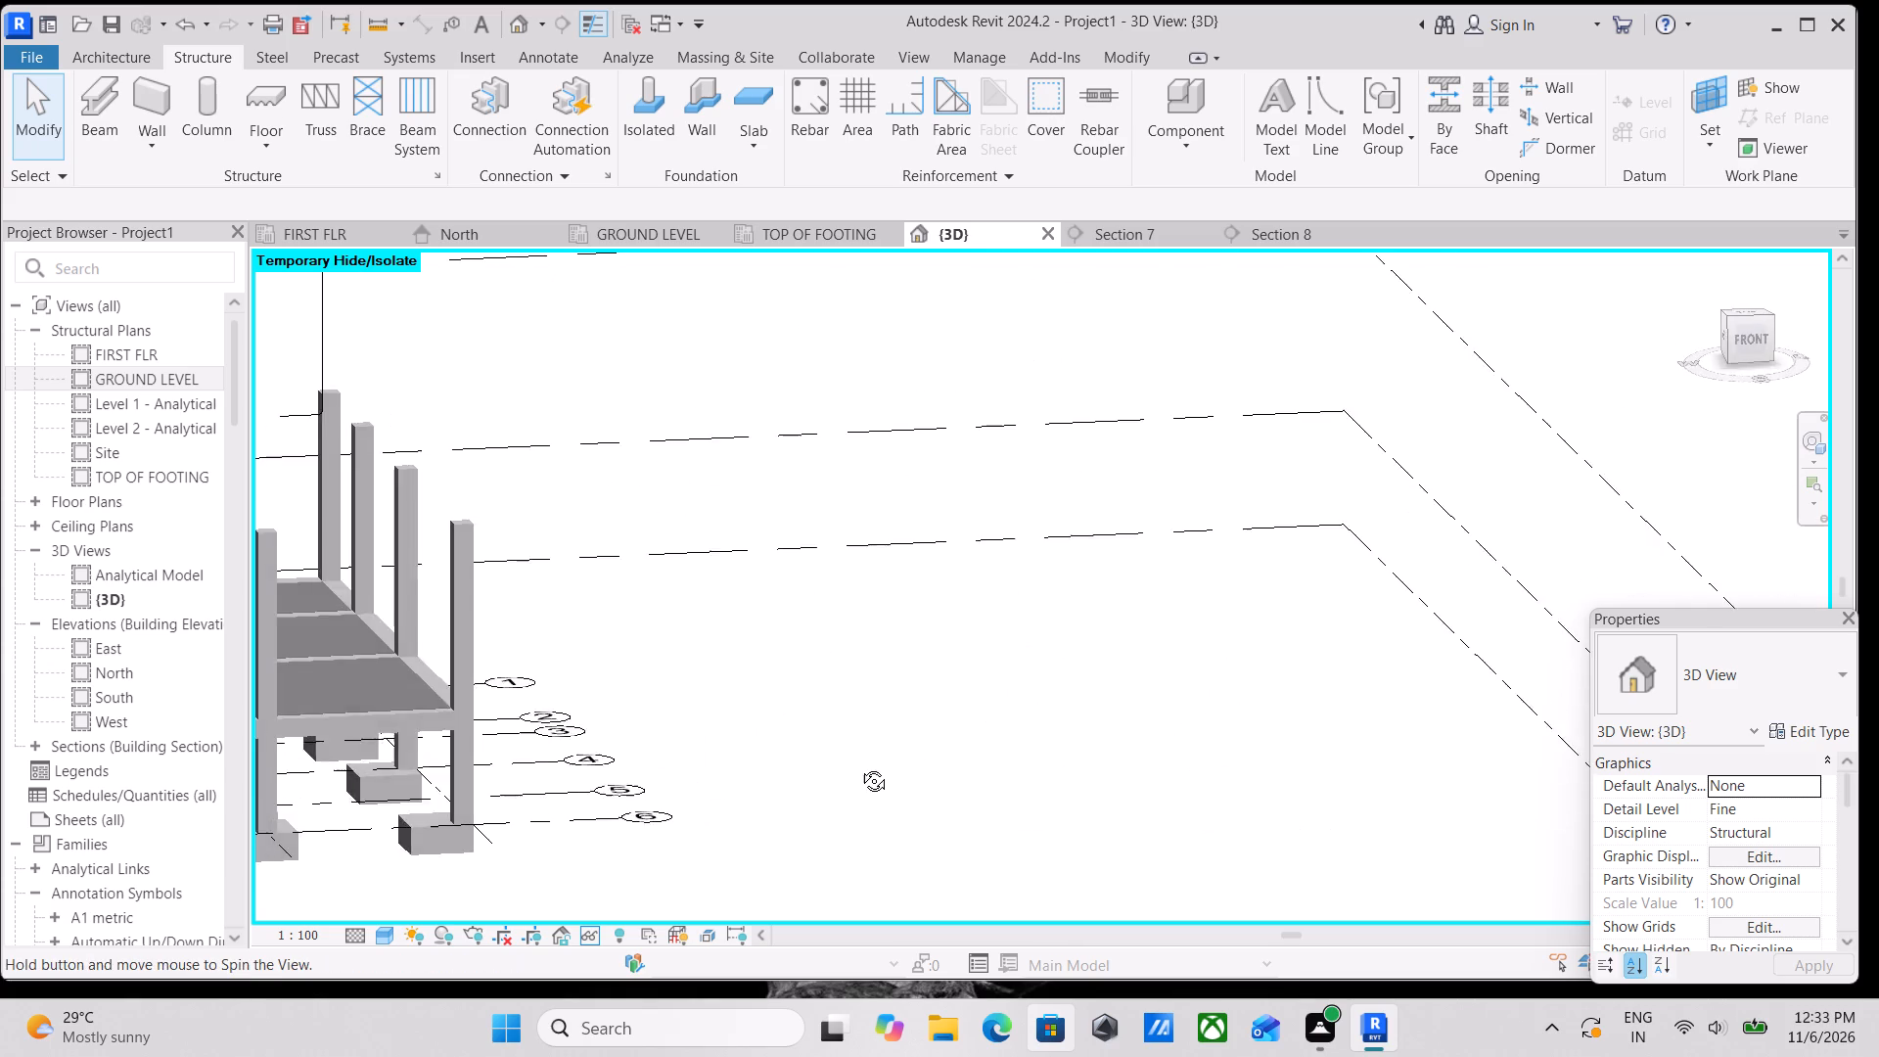
middle_click_drag(859, 766, 475, 706, "shift")
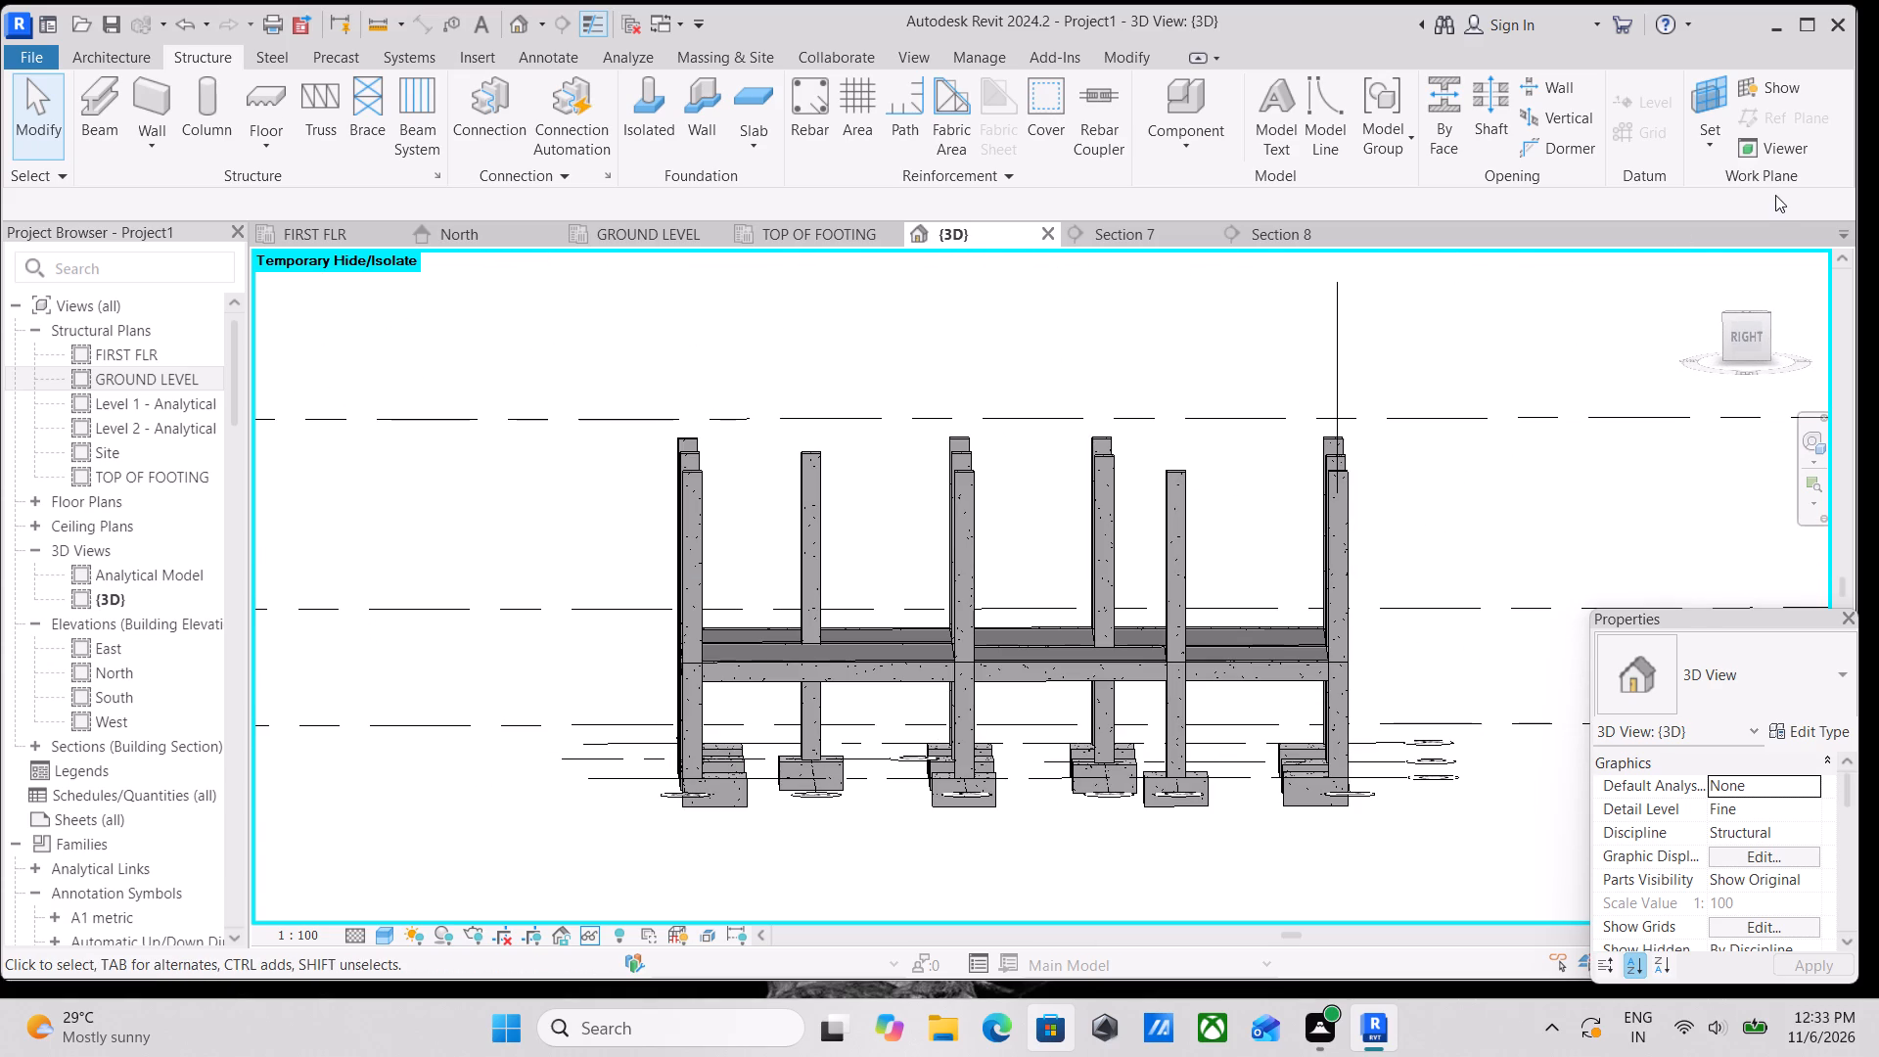
scroll(1082, 659, "down", 2)
middle_click_drag(1091, 665, 1112, 798, "shift")
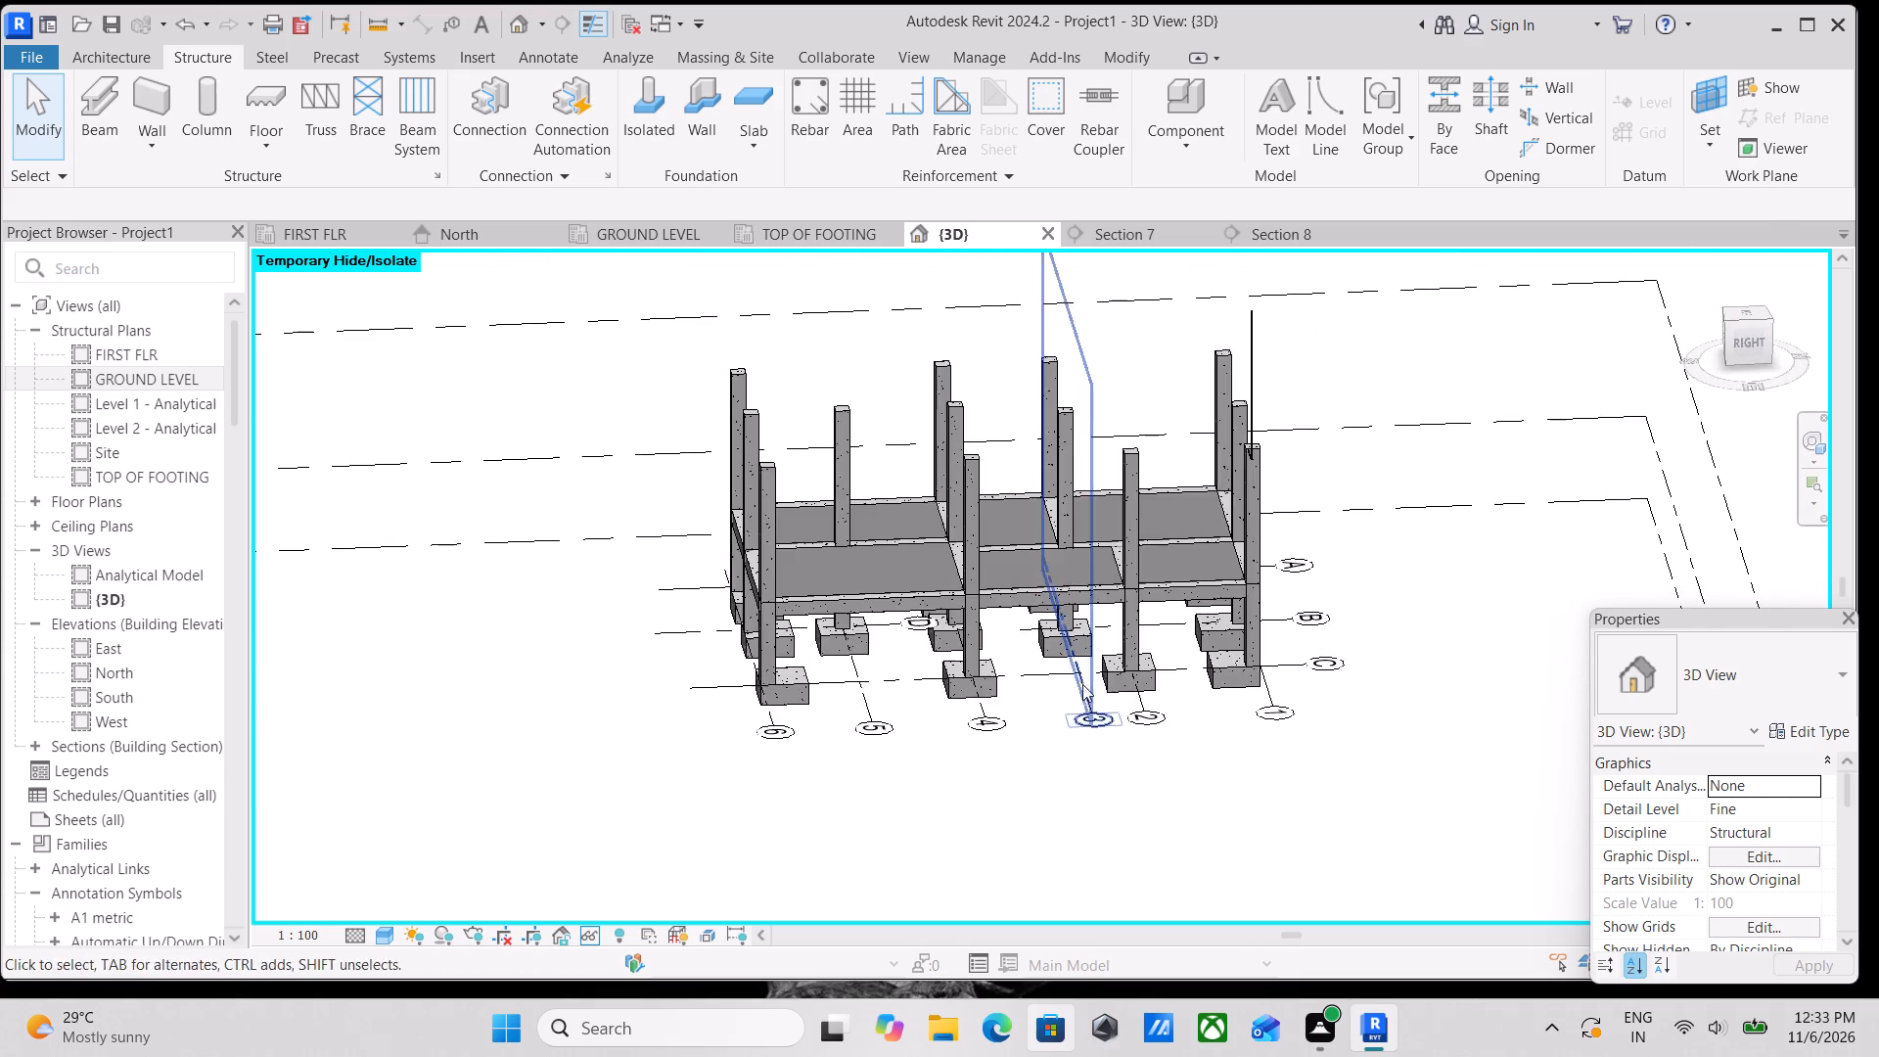
middle_click_drag(1078, 666, 1068, 967, "shift")
middle_click_drag(1012, 540, 1013, 702, "shift")
scroll(1065, 536, "up", 1)
middle_click_drag(1065, 536, 1078, 656)
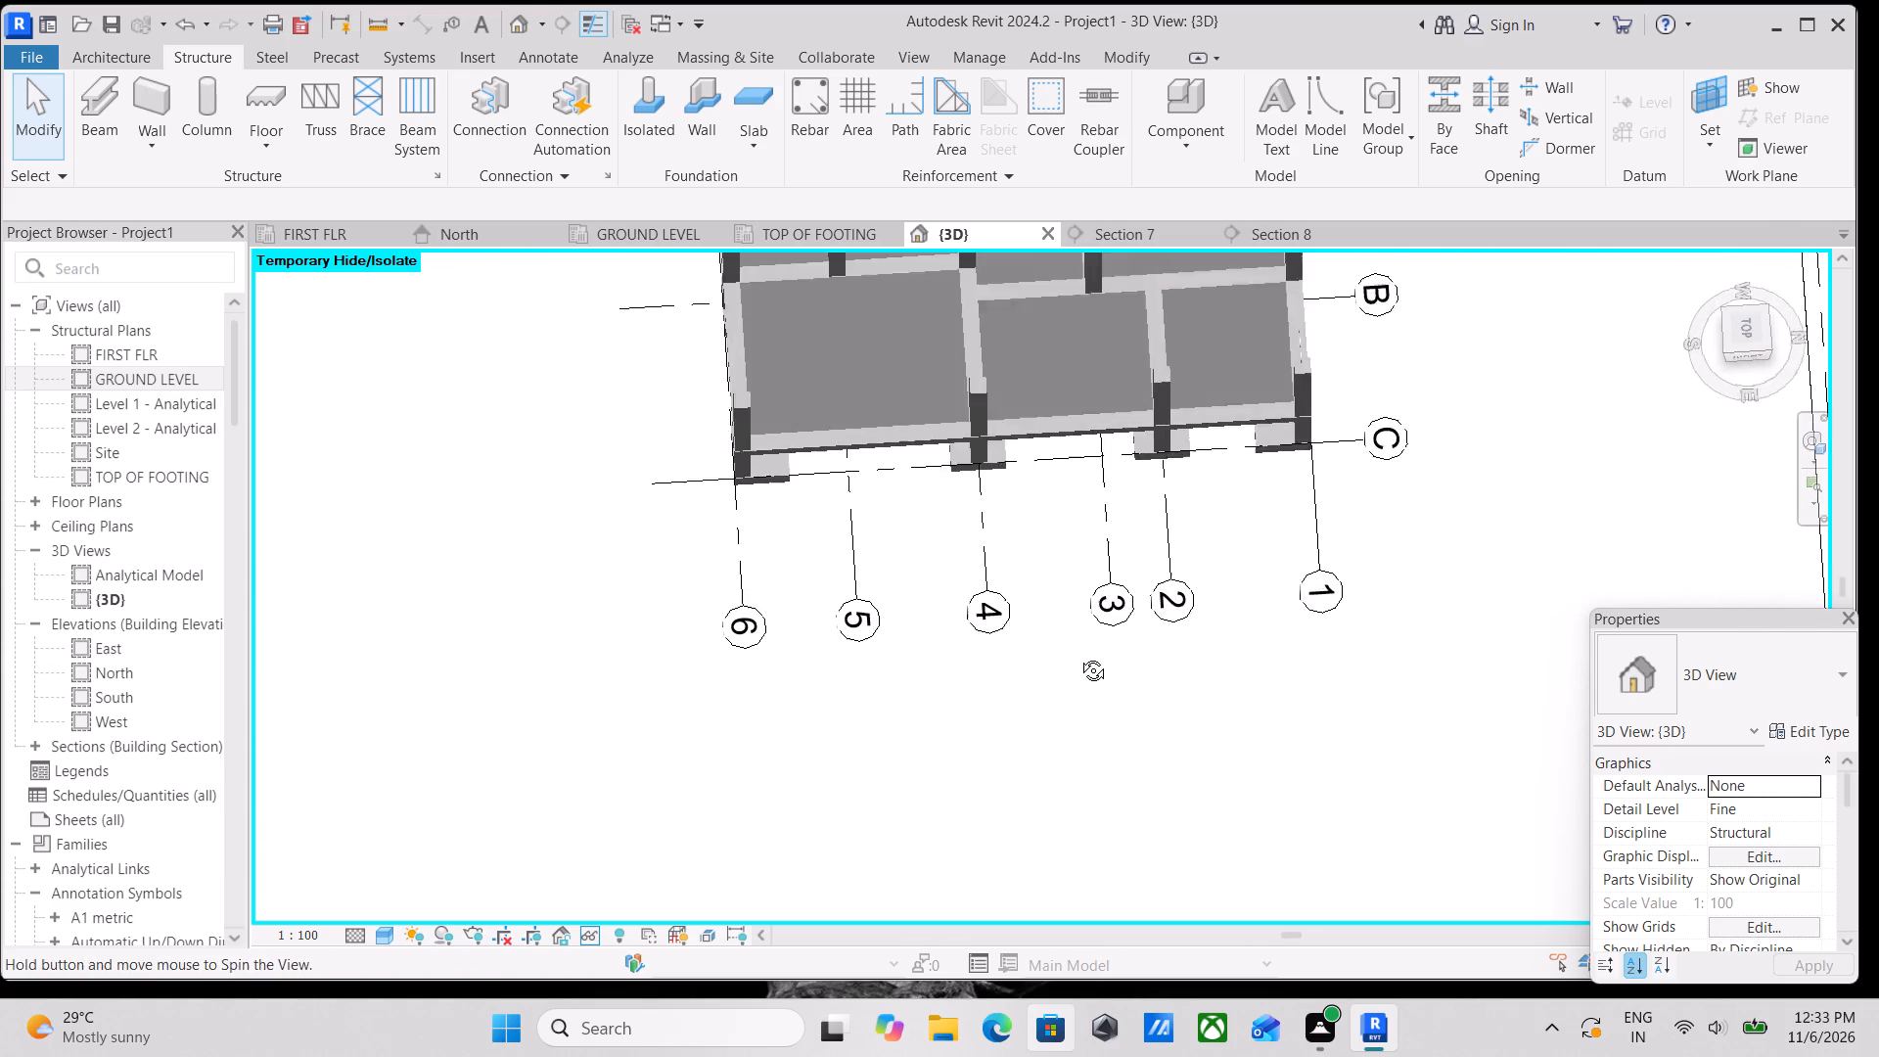
middle_click_drag(1078, 656, 1090, 740)
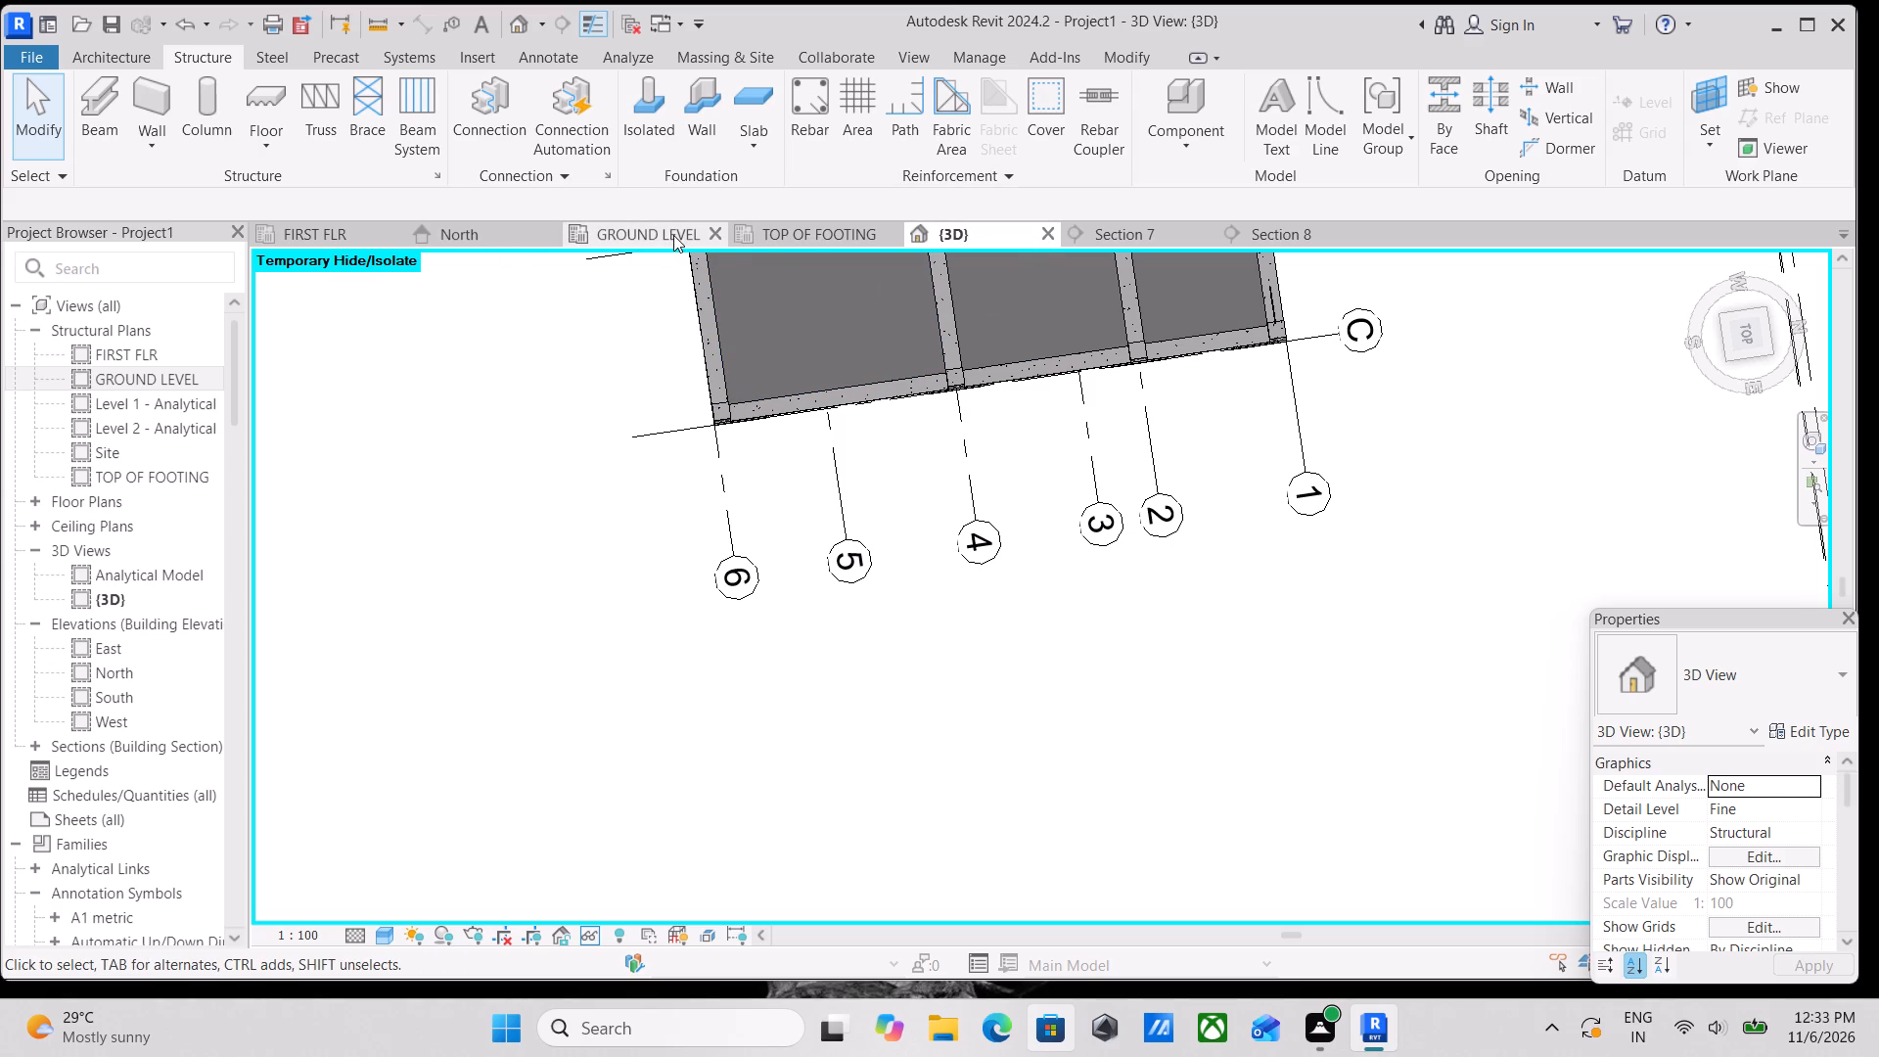
Open the FIRST FLR structural plan around grids 3 to 6.
left_click(322, 229)
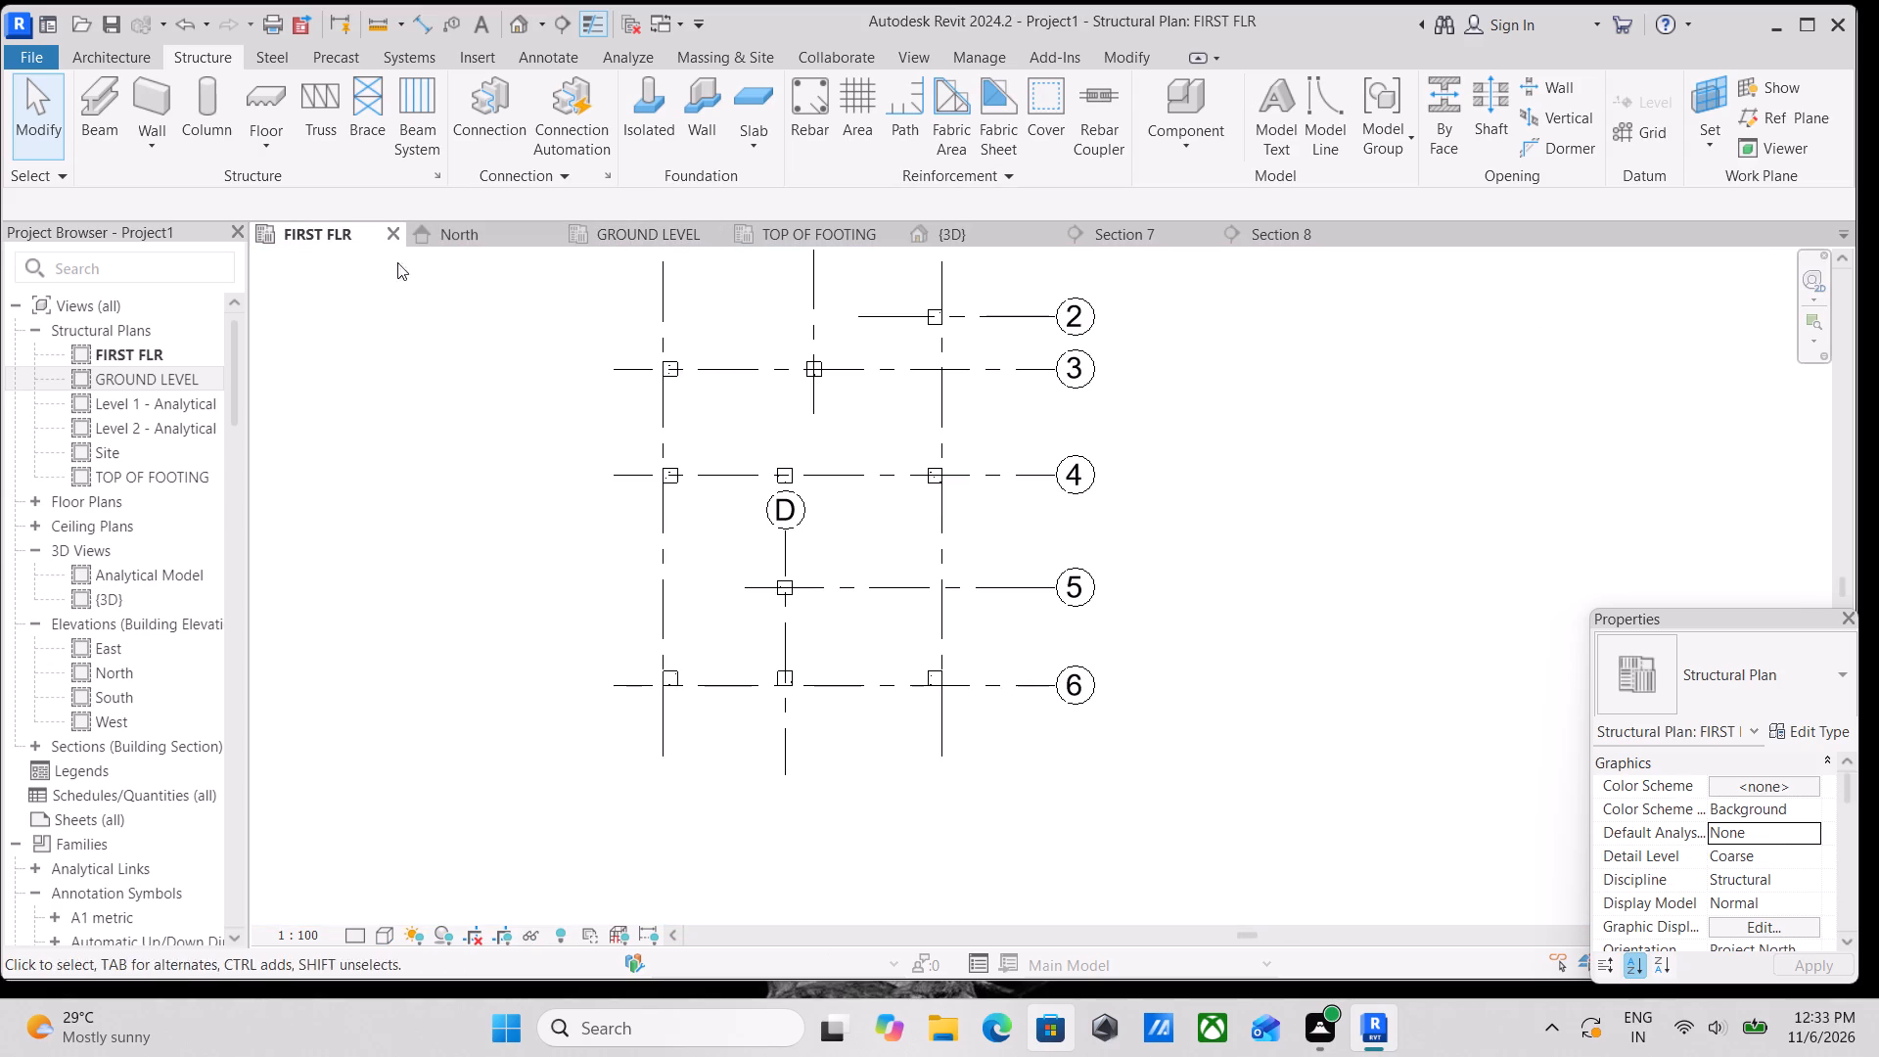
scroll(985, 457, "up", 2)
scroll(787, 478, "up", 2)
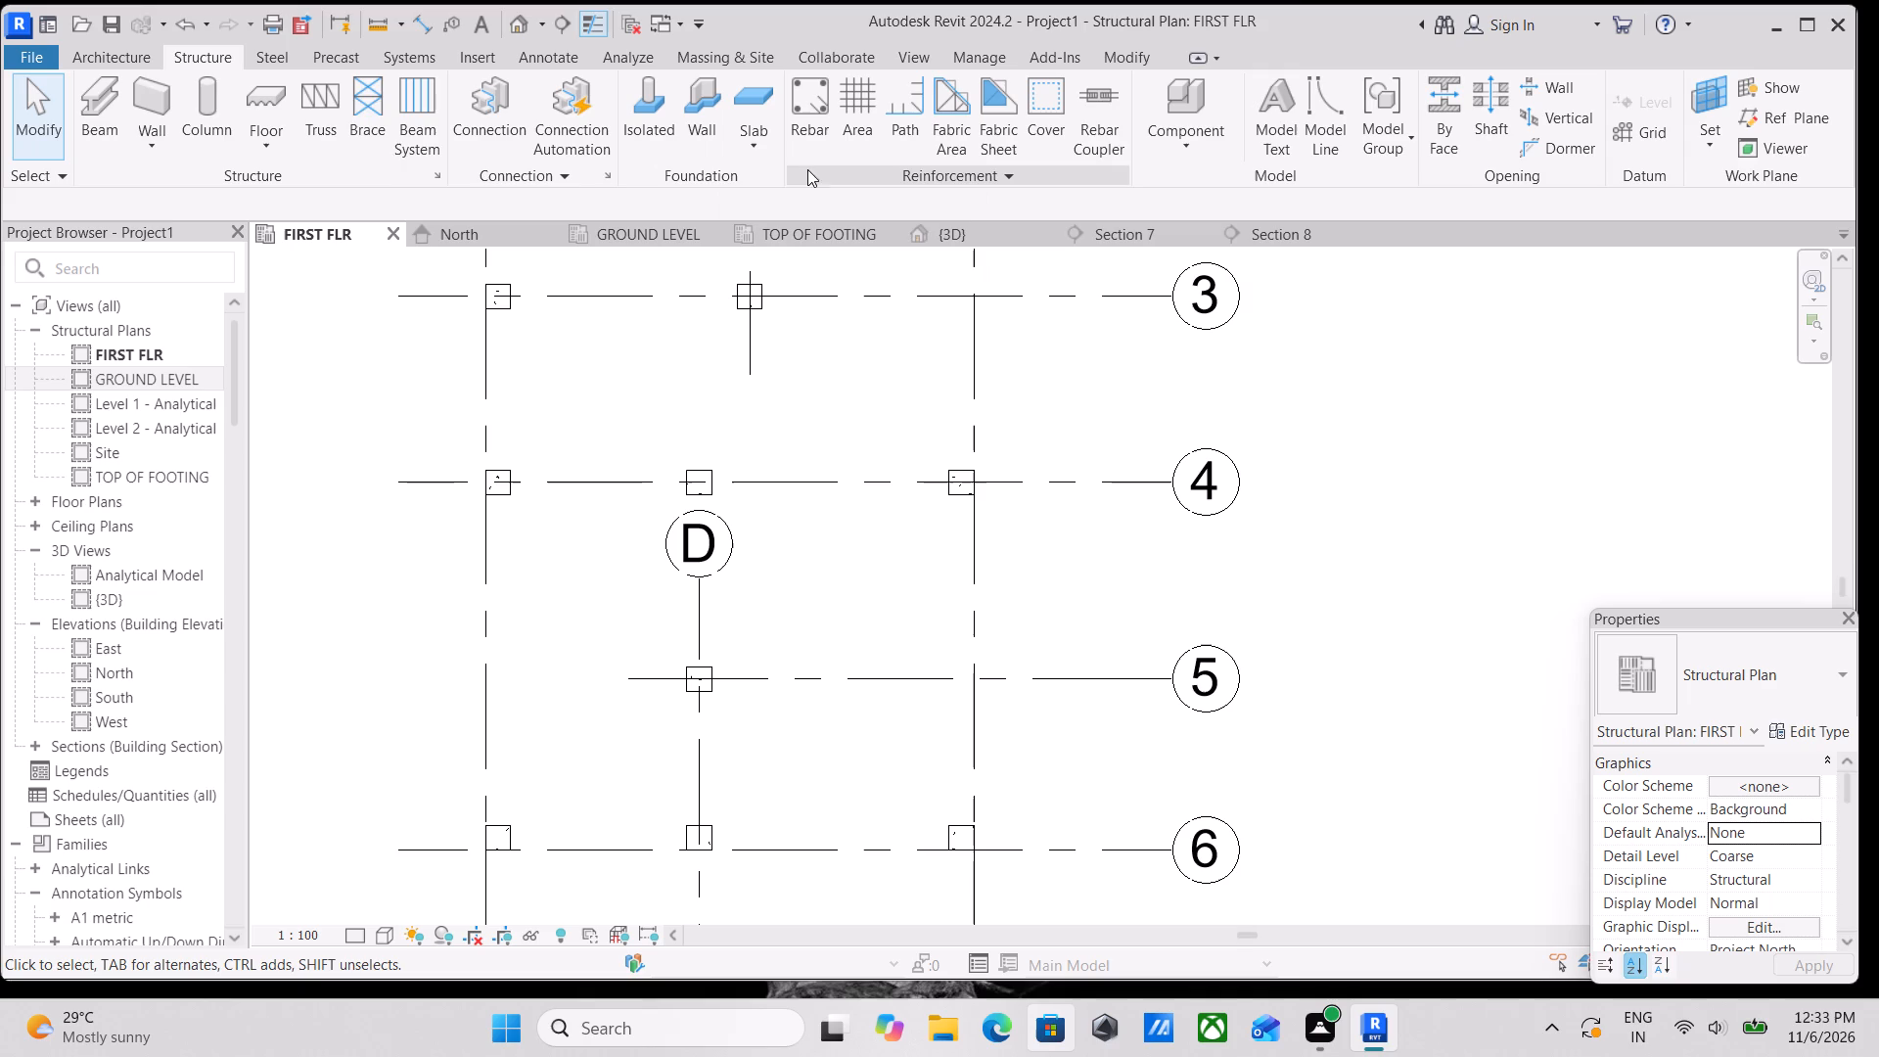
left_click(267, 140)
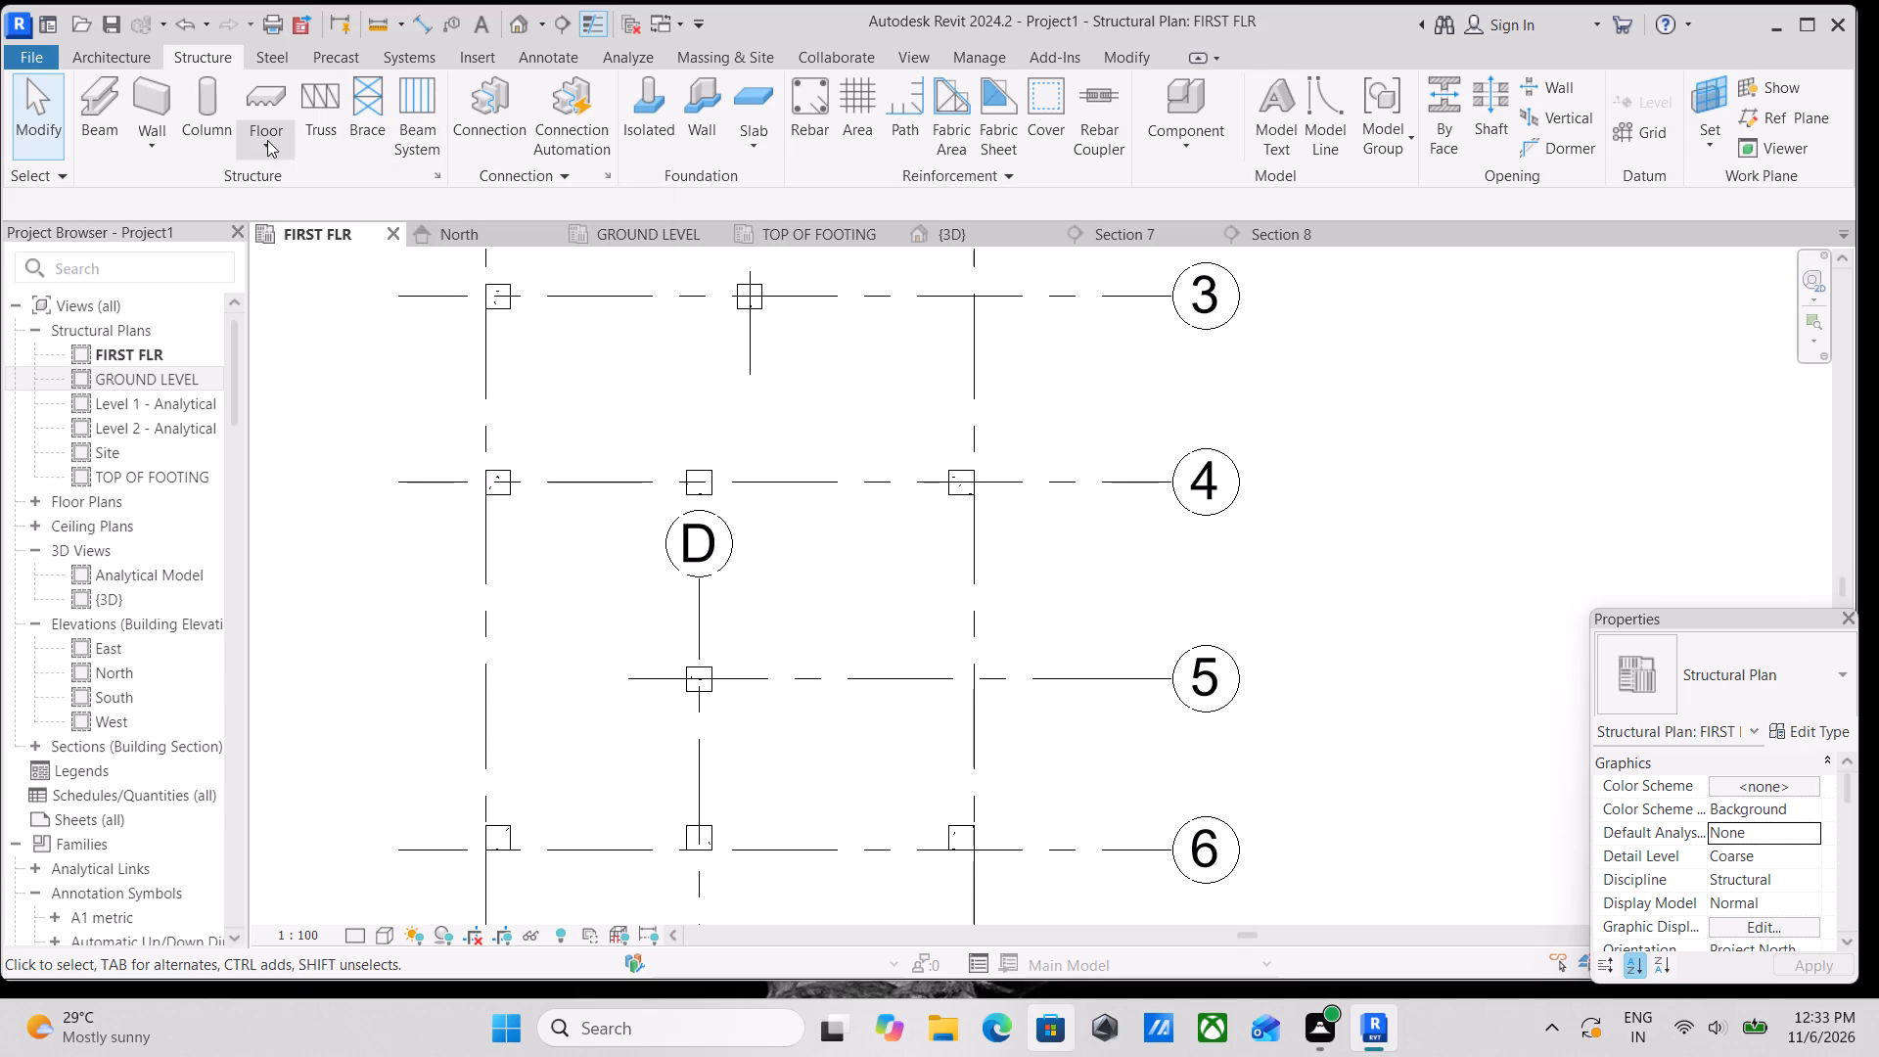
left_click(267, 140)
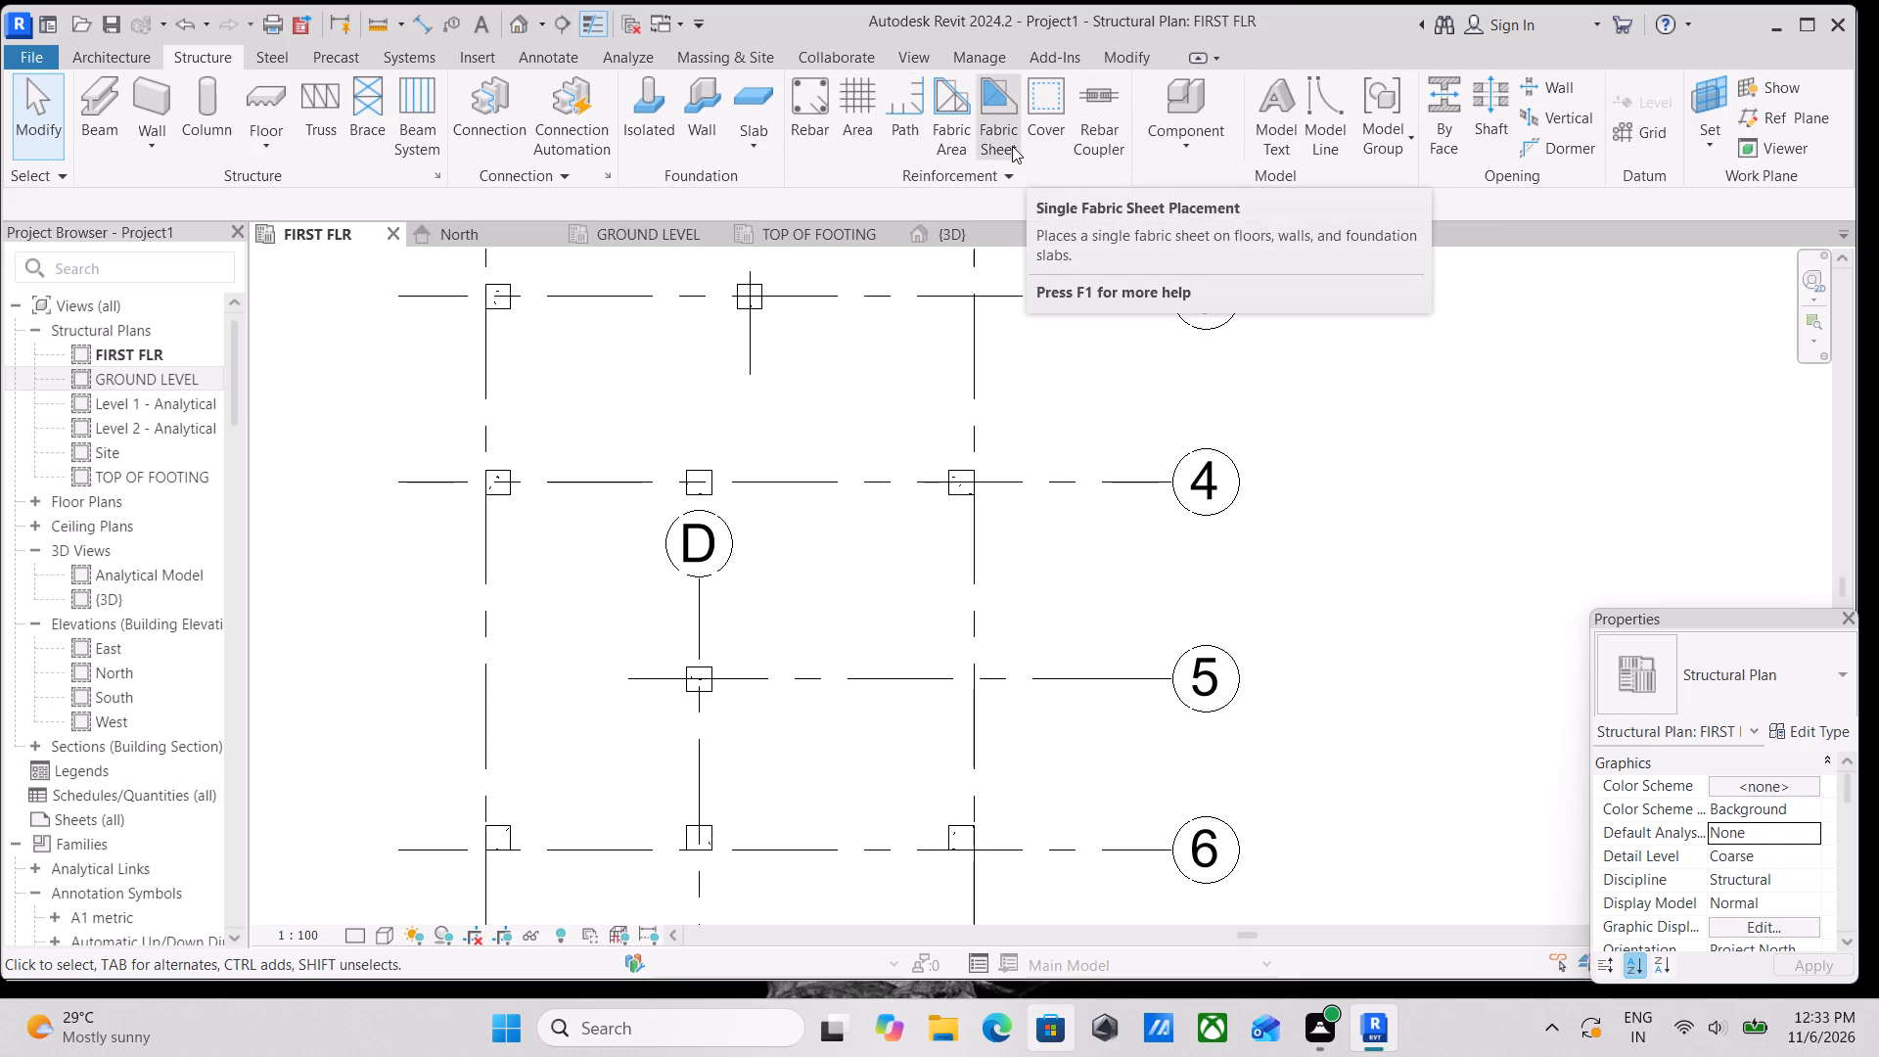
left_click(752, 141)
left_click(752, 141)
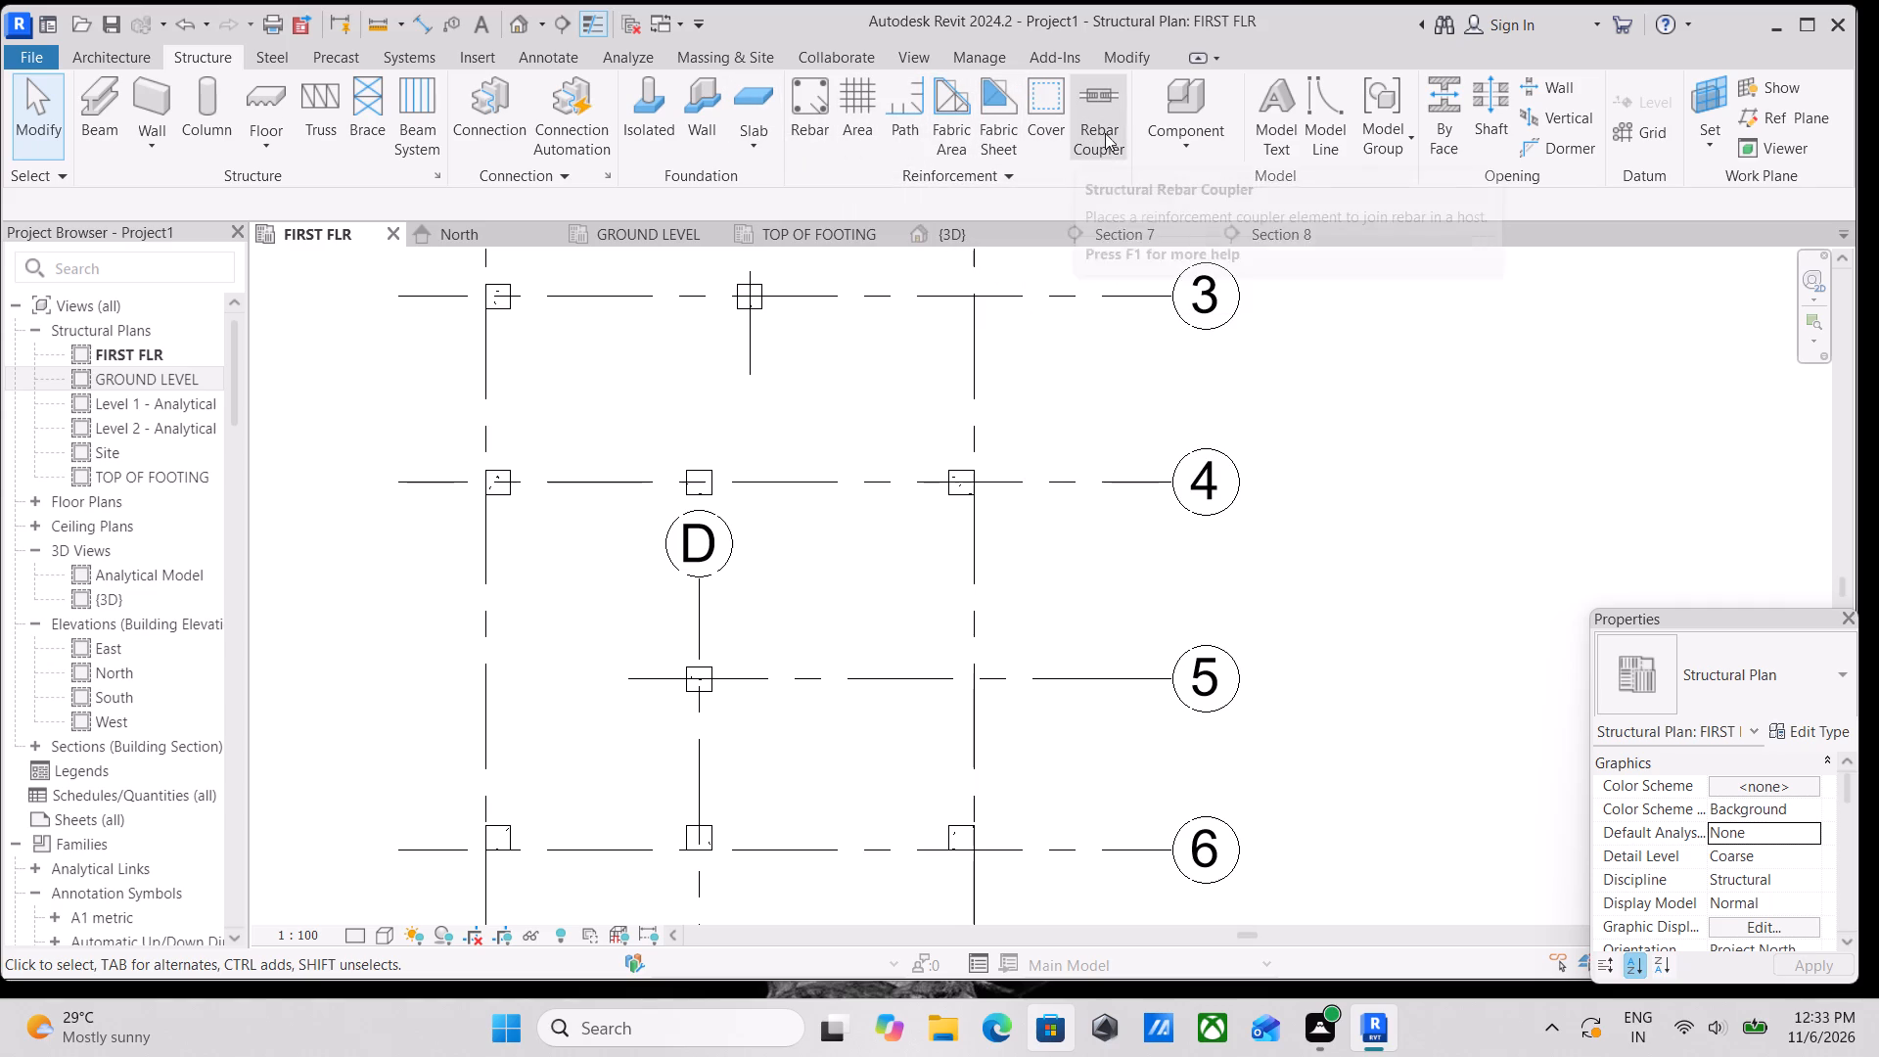
Start a new stair in the FIRST FLR plan without saving the project, and choose to sketch its run.
left_click(105, 51)
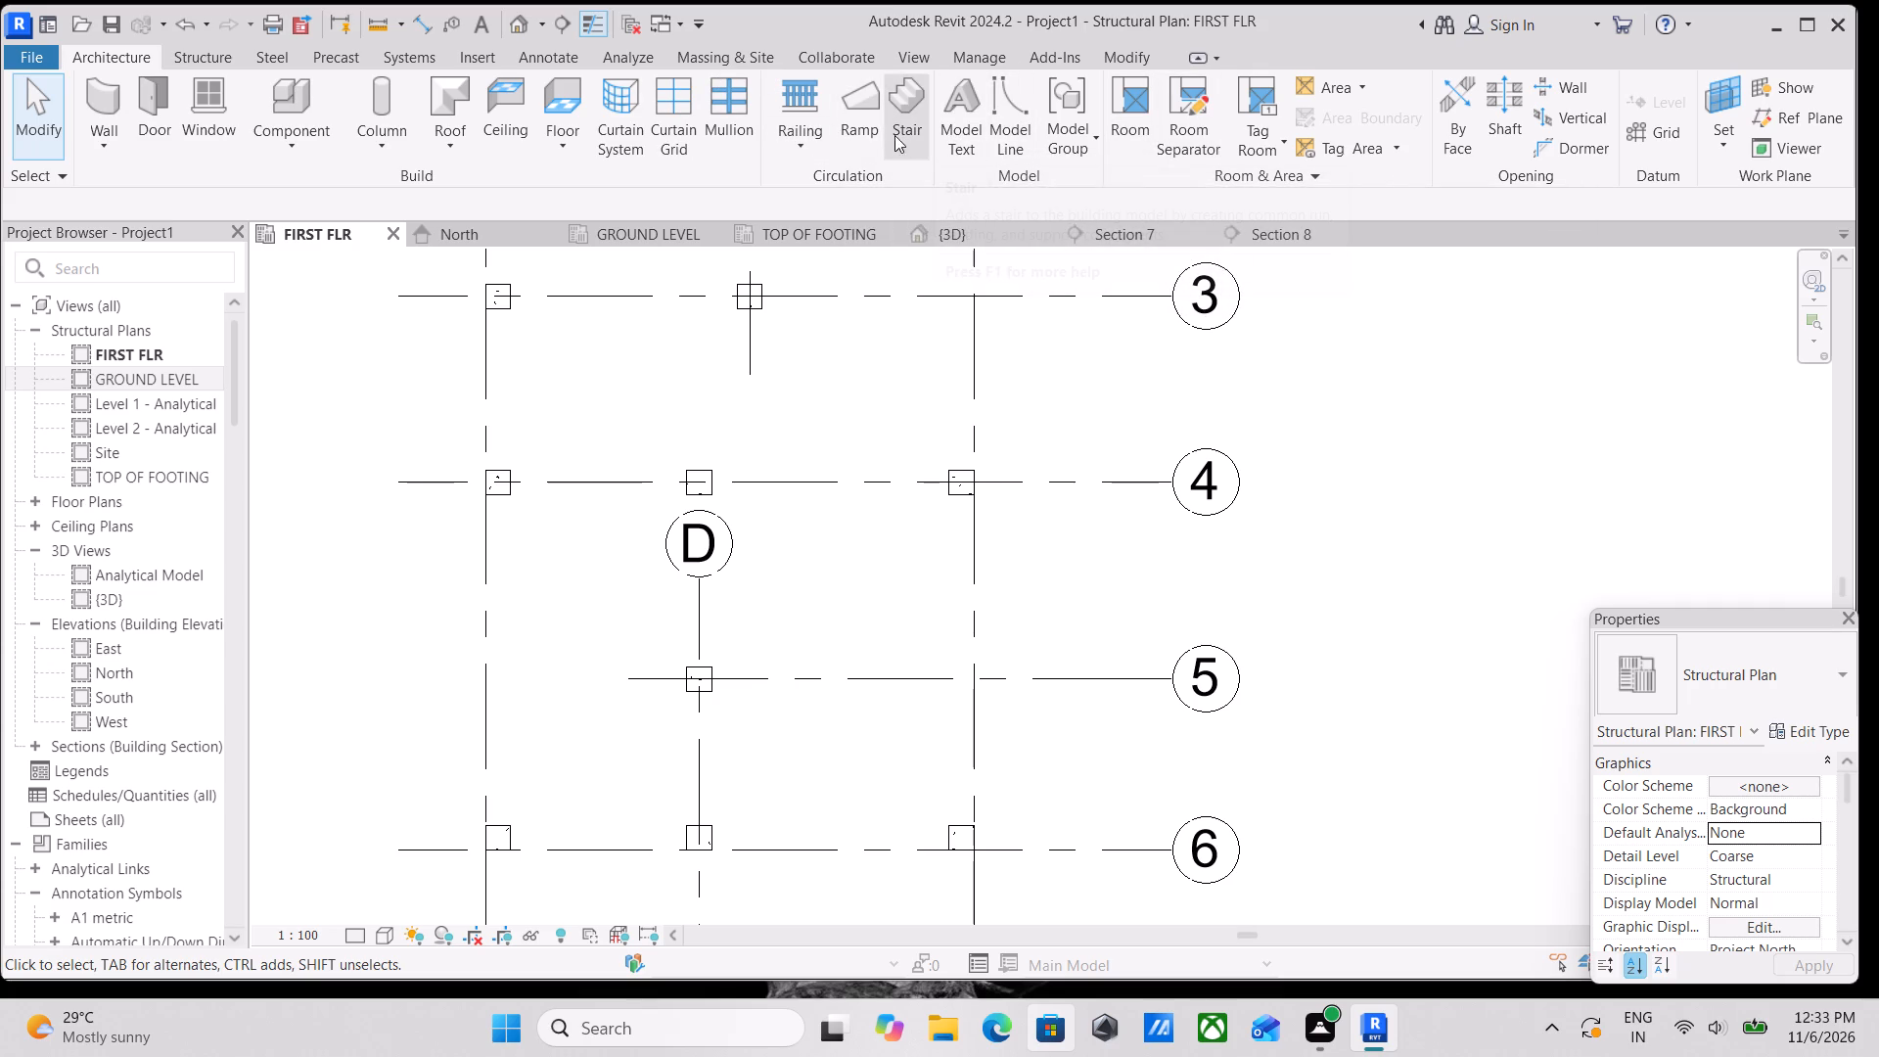
left_click(802, 144)
left_click(802, 144)
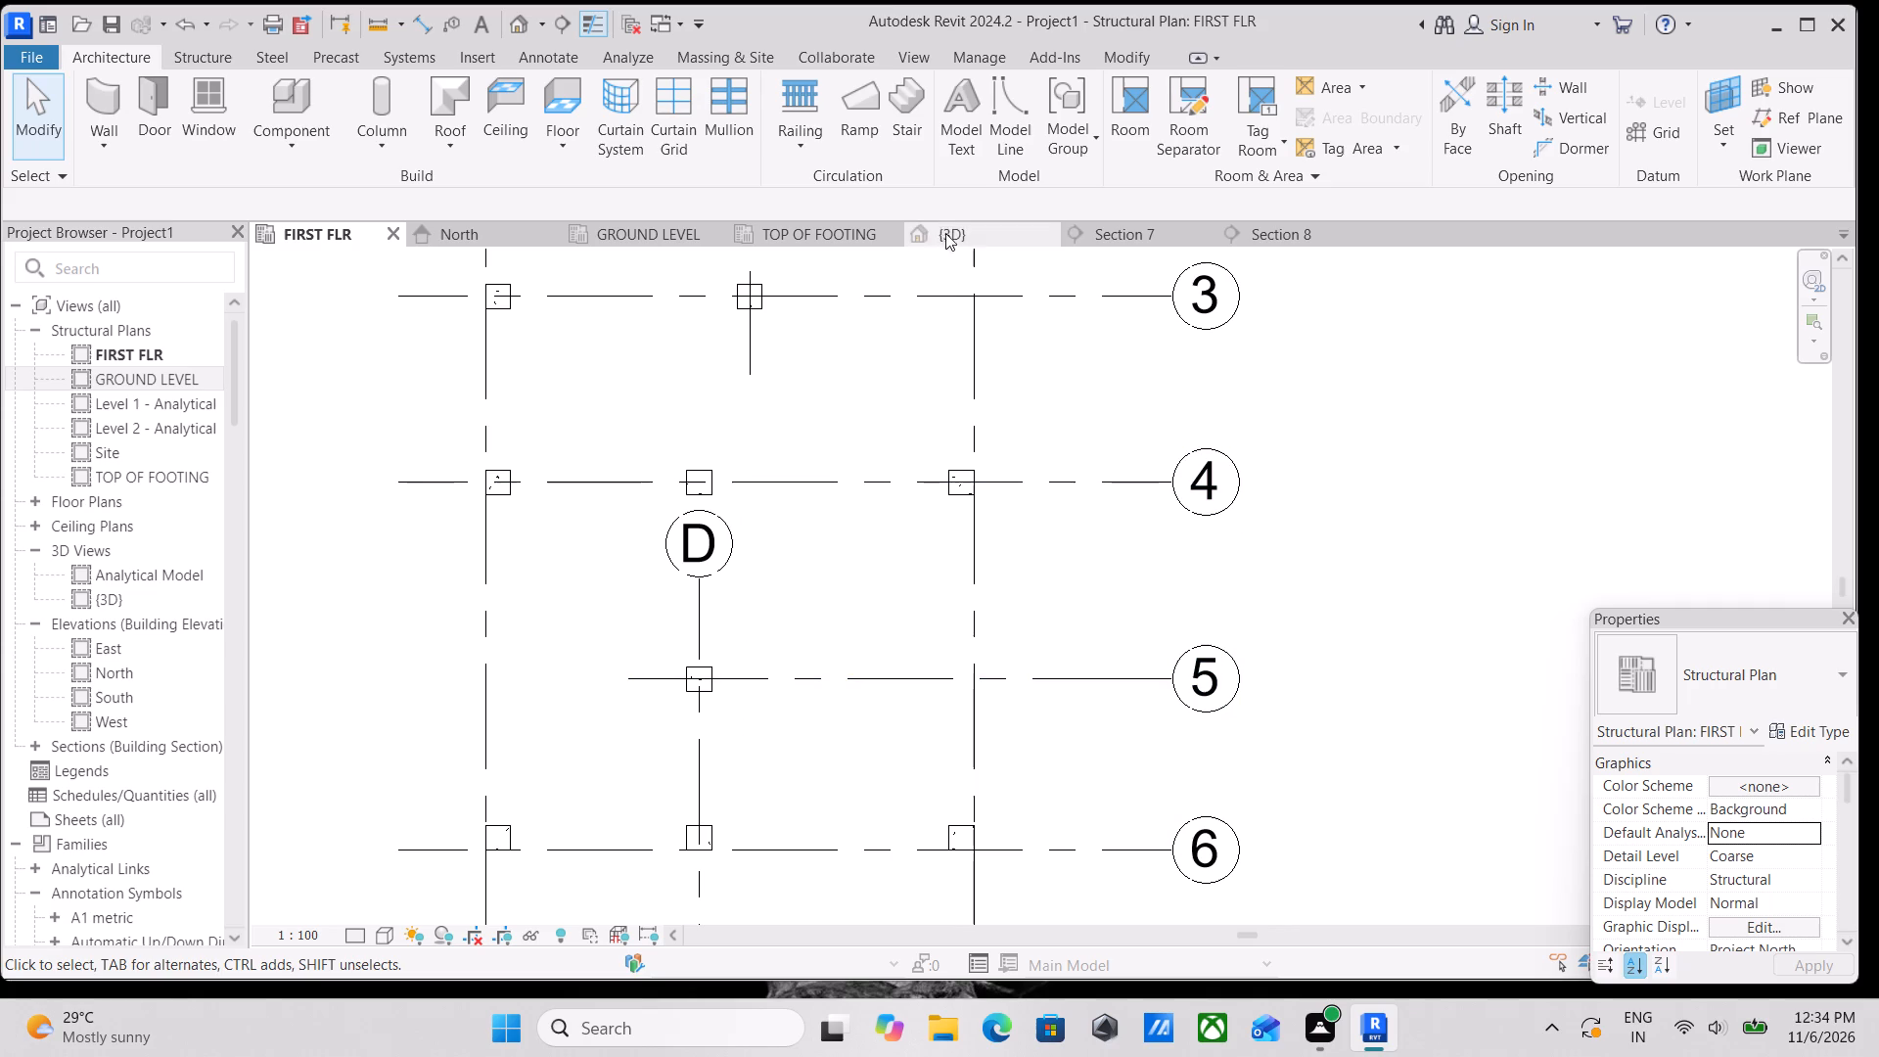
left_click(894, 116)
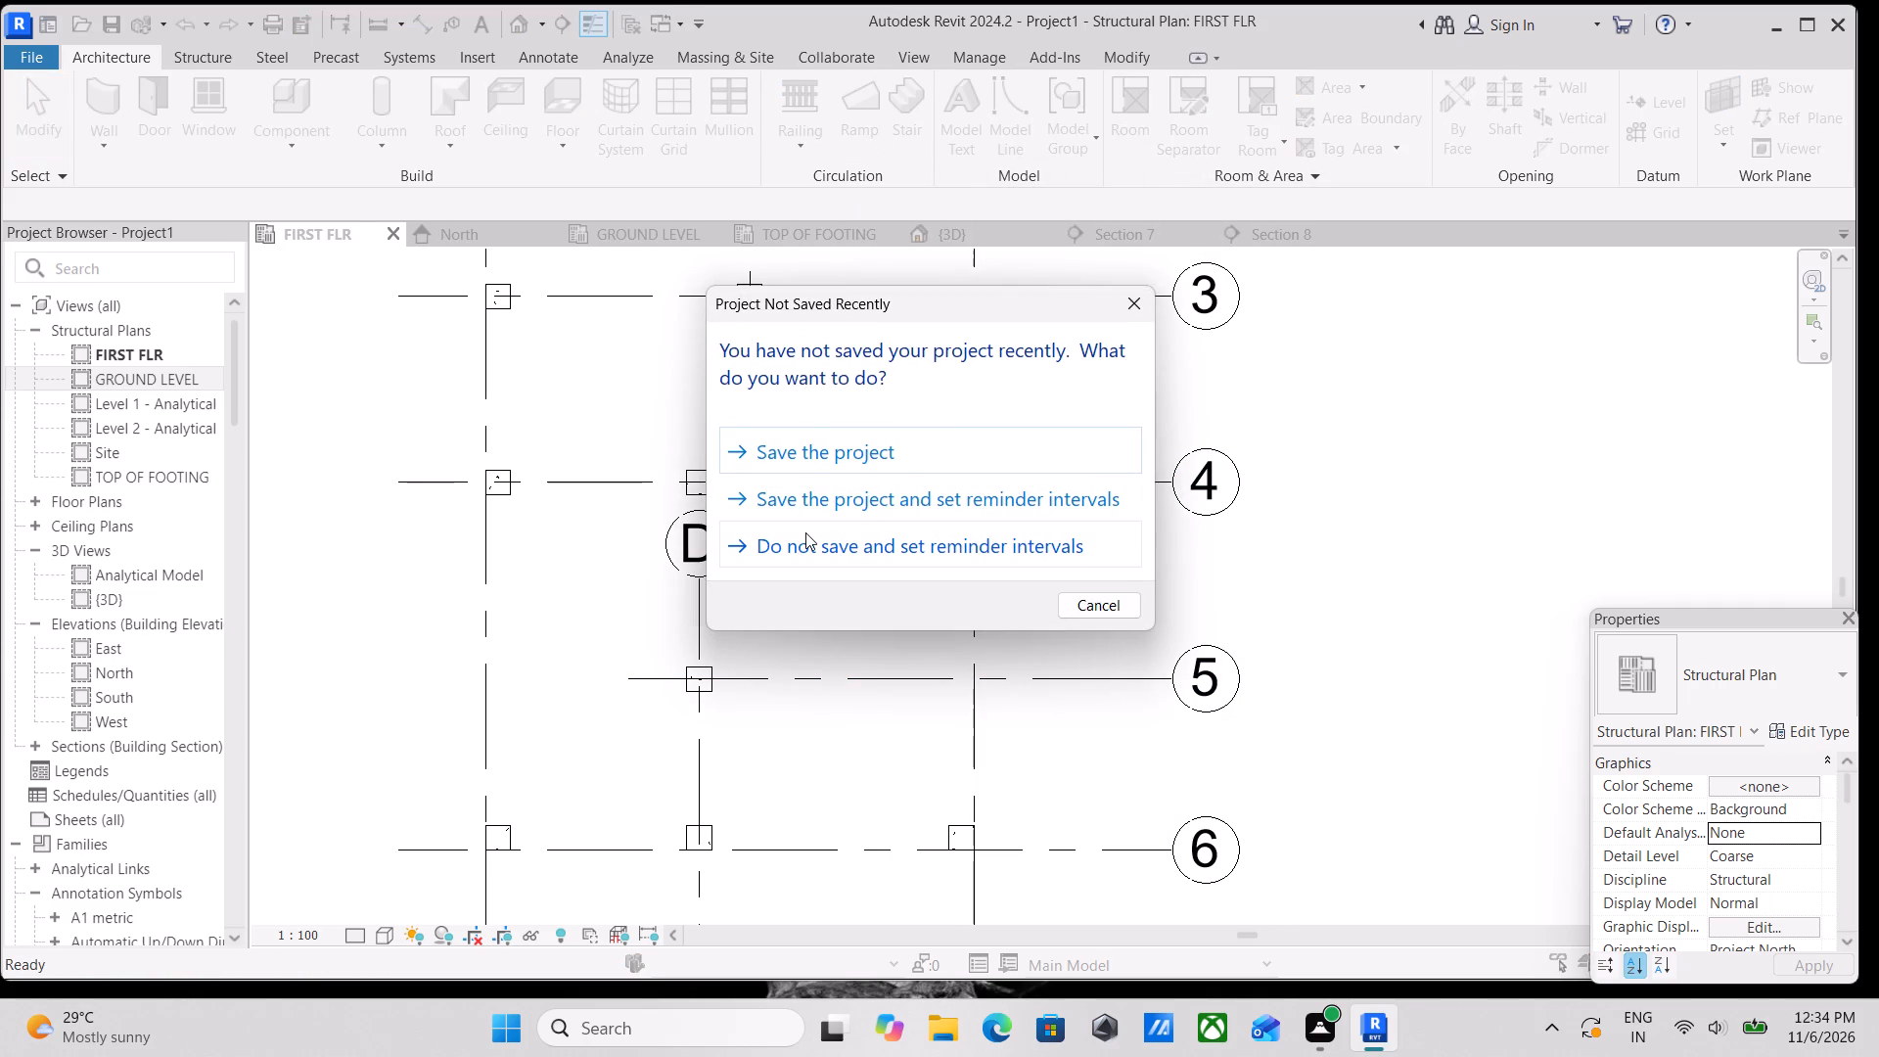
left_click(1139, 304)
scroll(756, 735, "down", 1)
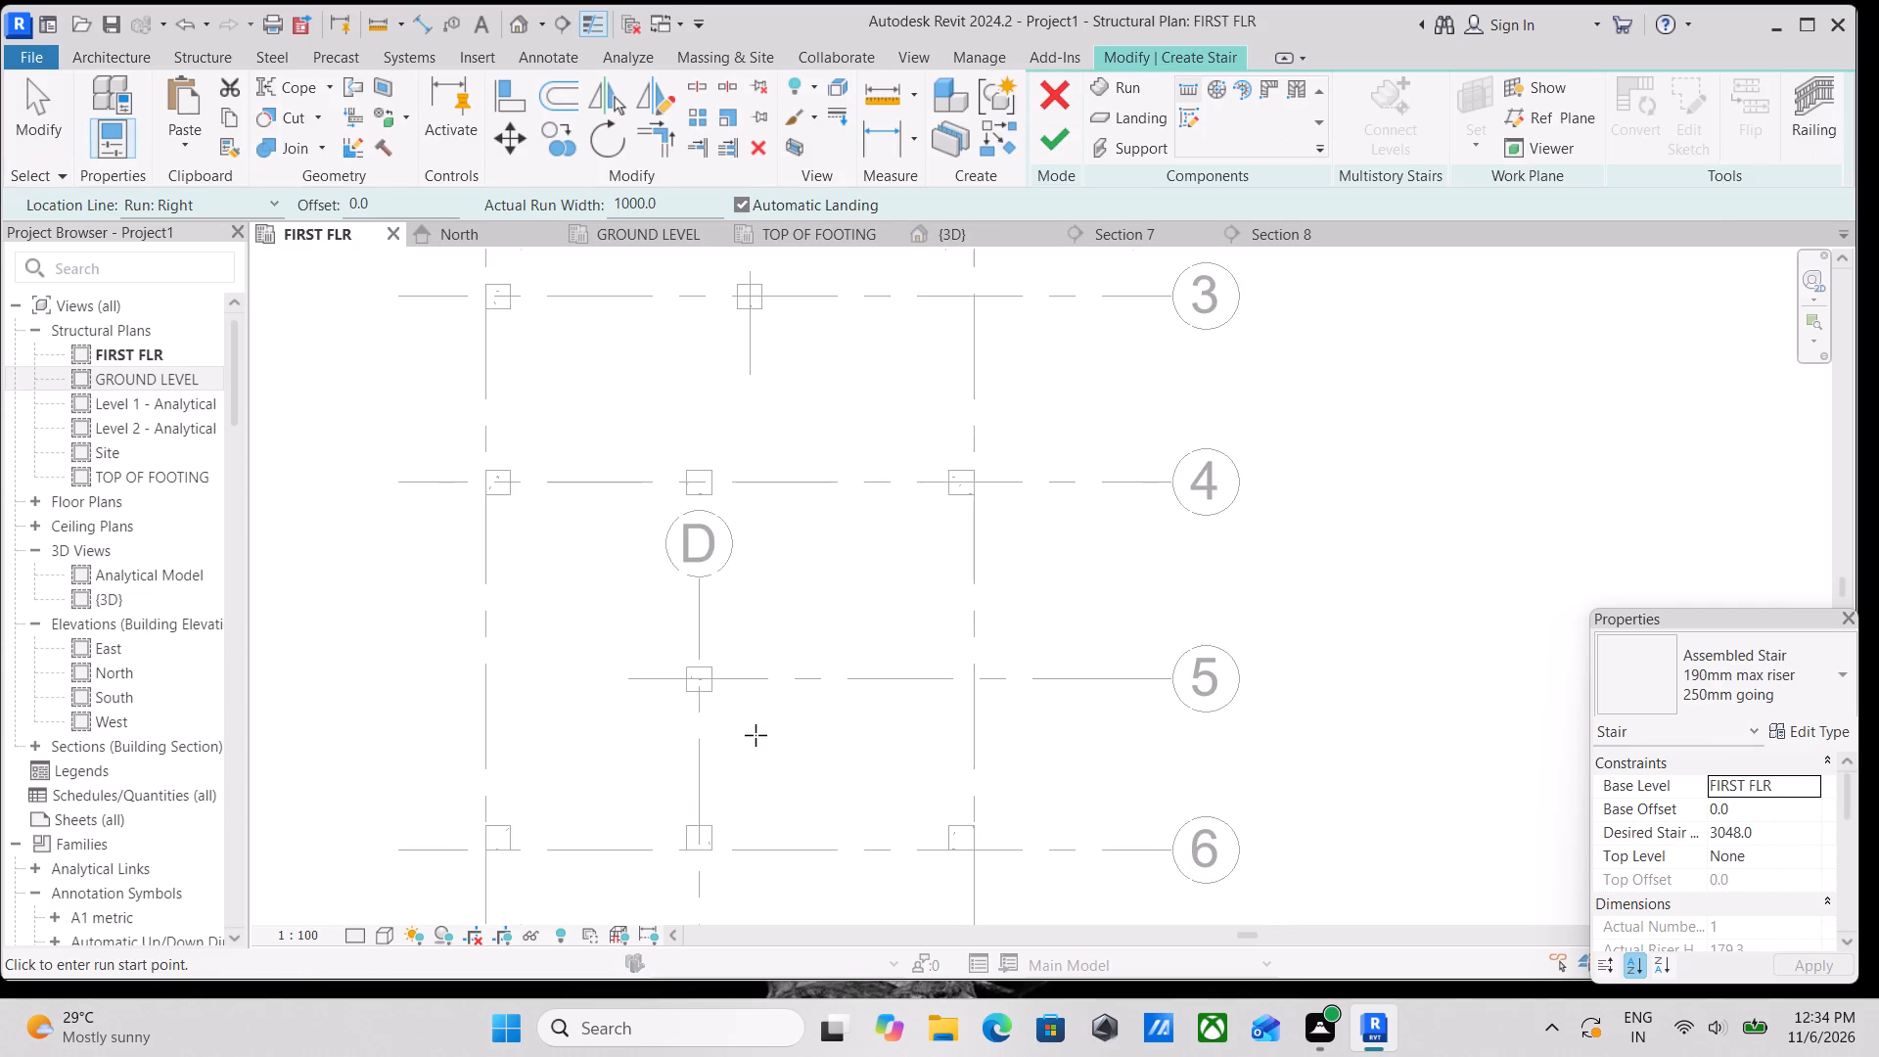
scroll(756, 735, "down", 2)
middle_click_drag(792, 793, 935, 609)
scroll(856, 700, "up", 2)
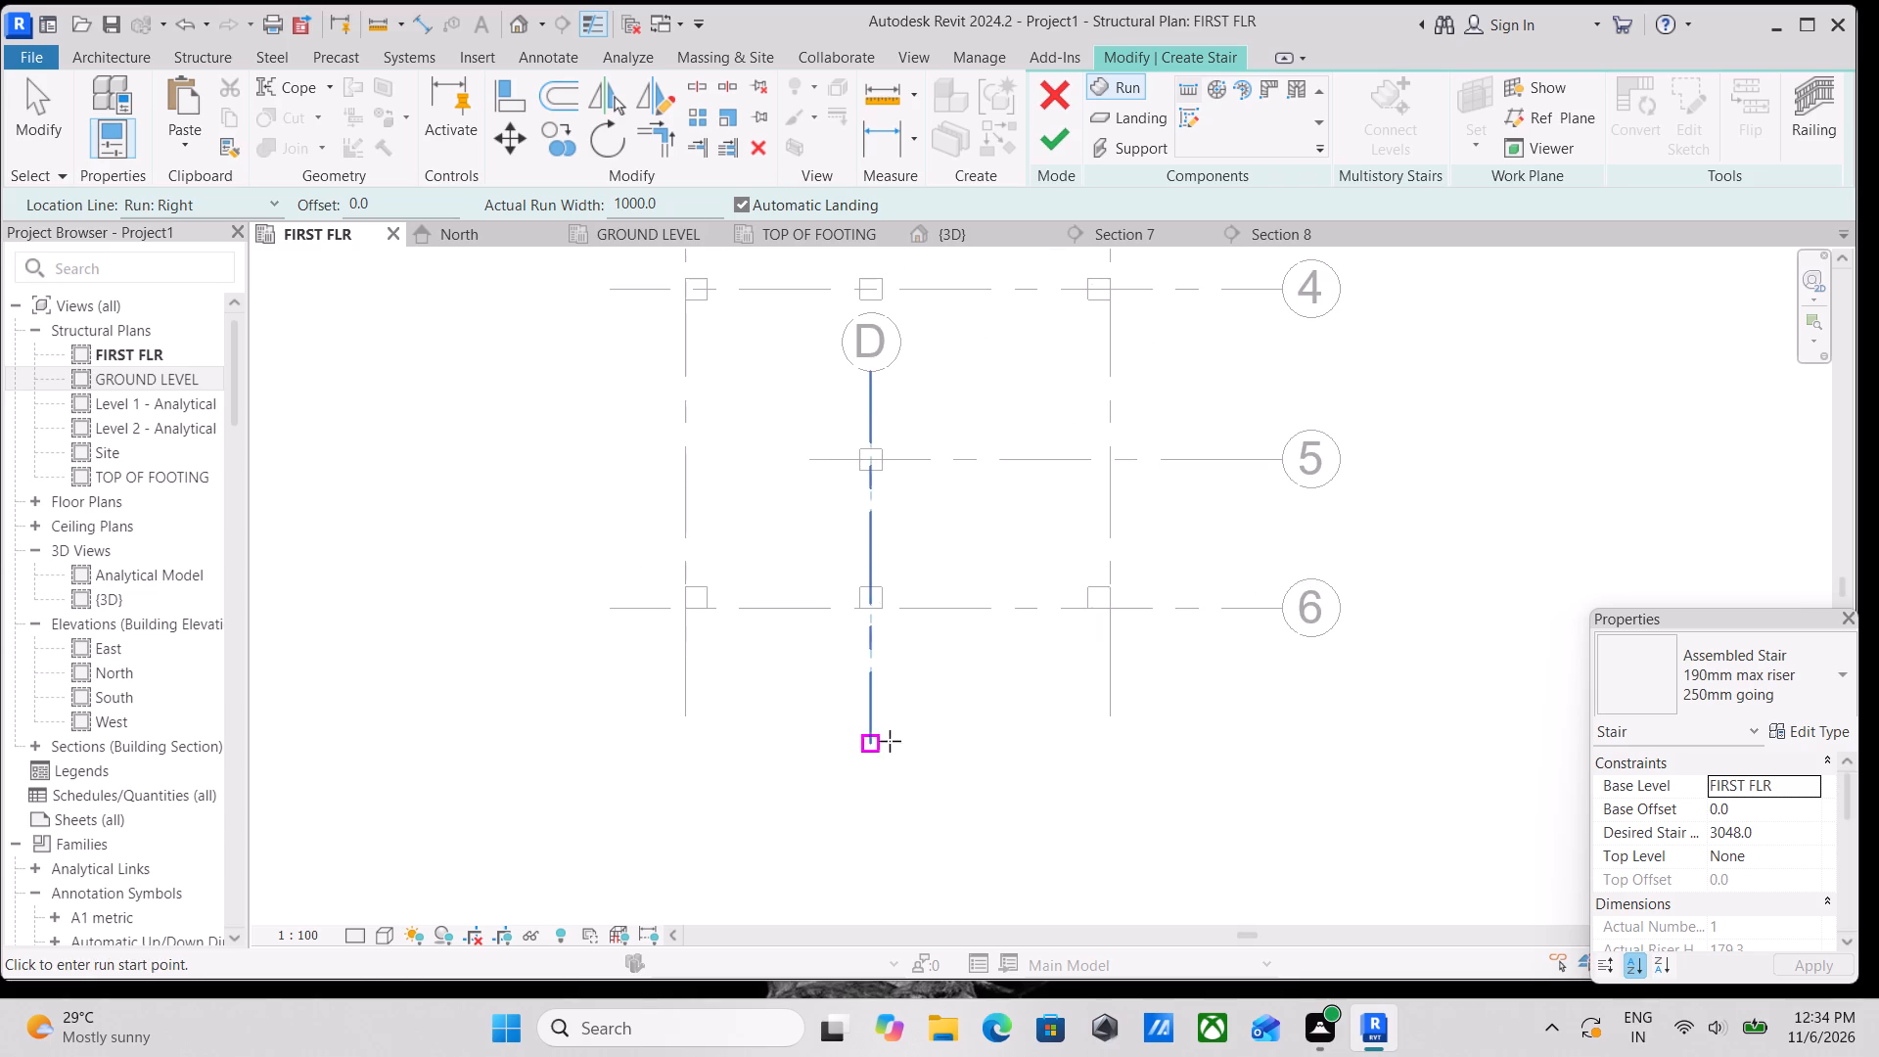
middle_click_drag(963, 708, 916, 870)
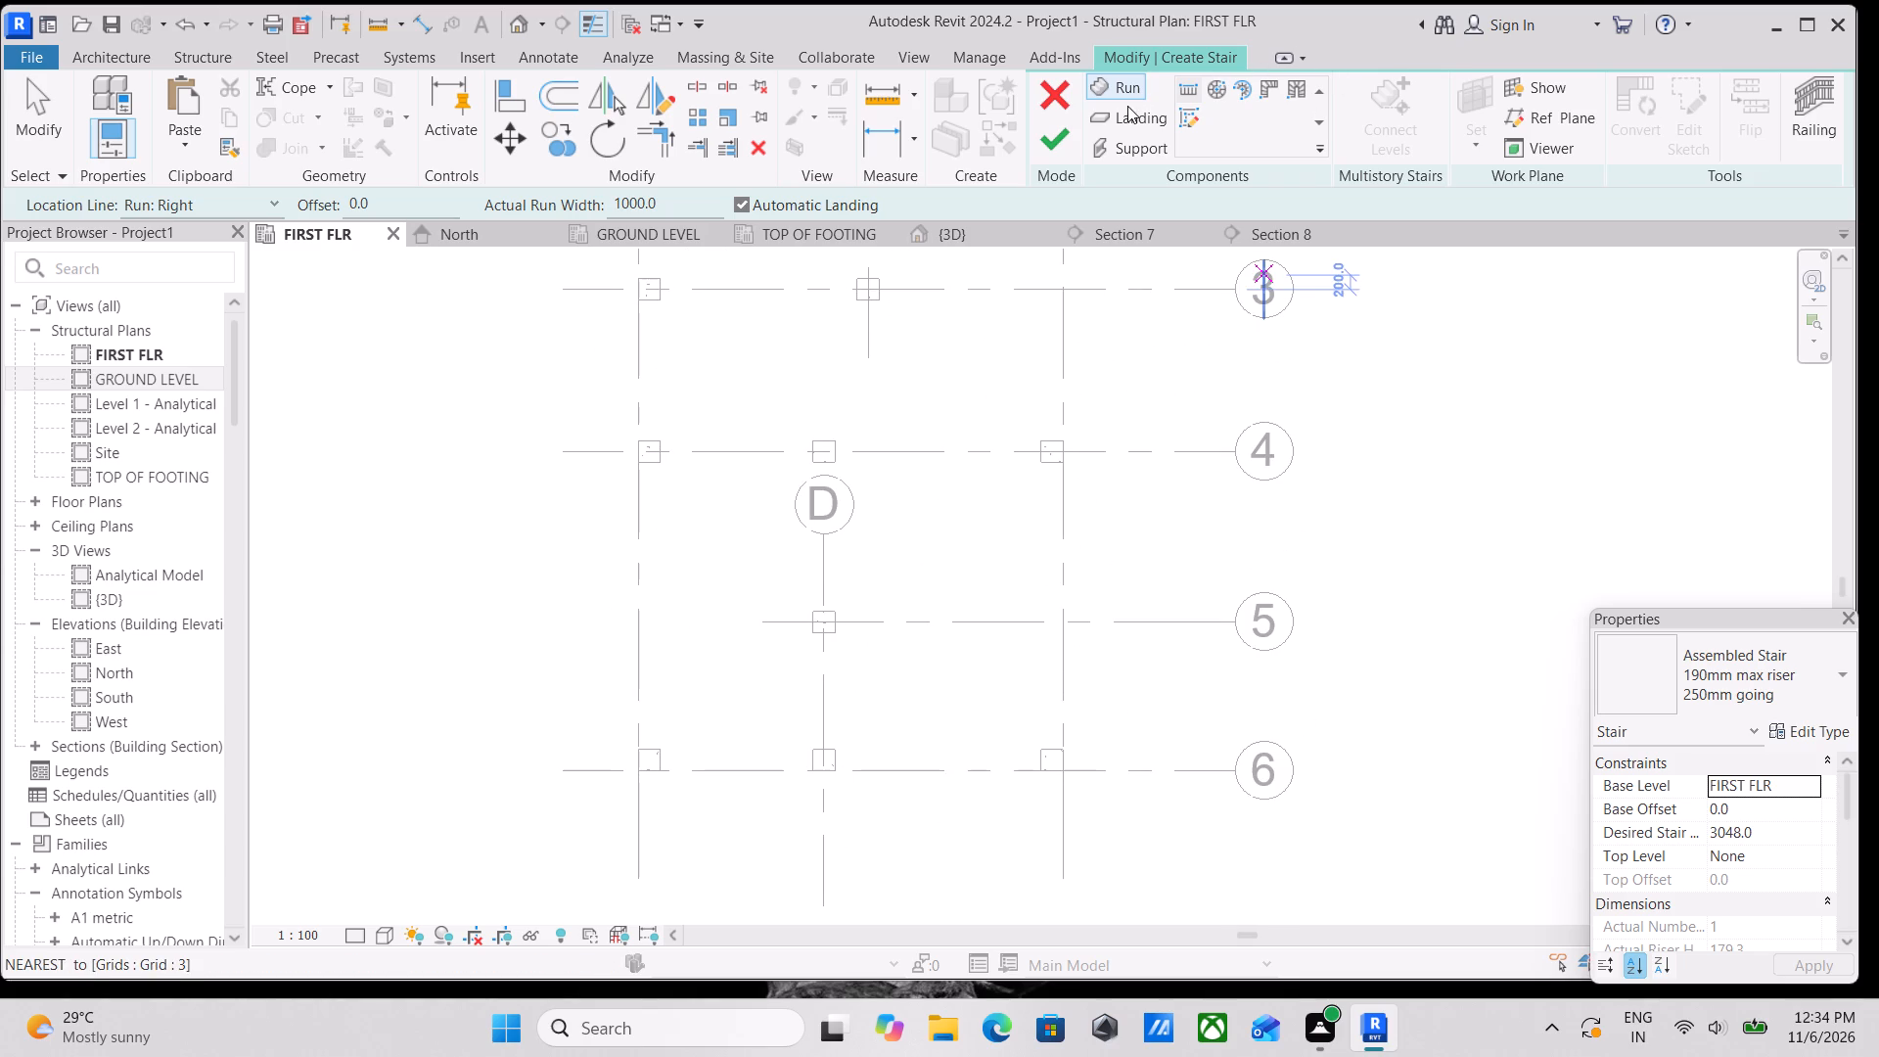
left_click(1192, 116)
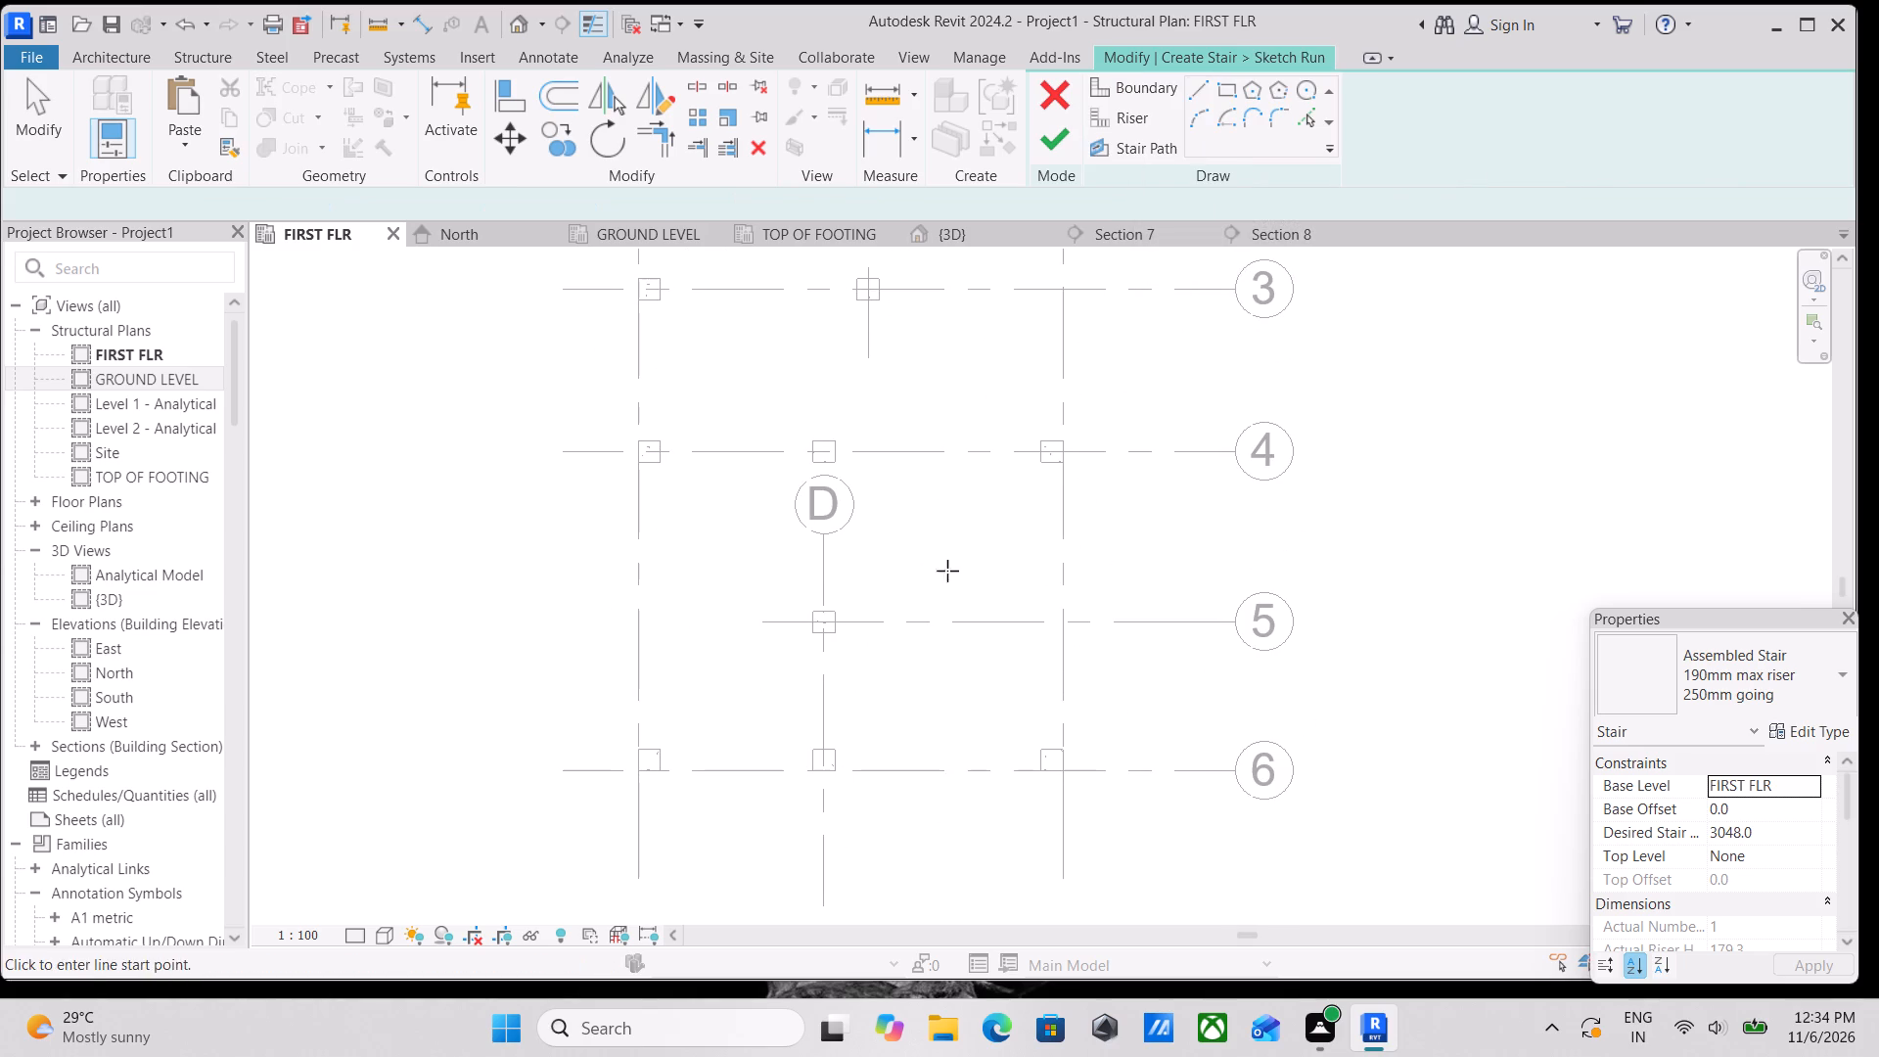
Draw a vertical run boundary line about 1400 mm long beside grid D, from near grid 6 toward grid 5.
scroll(916, 643, "up", 4)
middle_click_drag(843, 712, 878, 576)
scroll(874, 688, "up", 2)
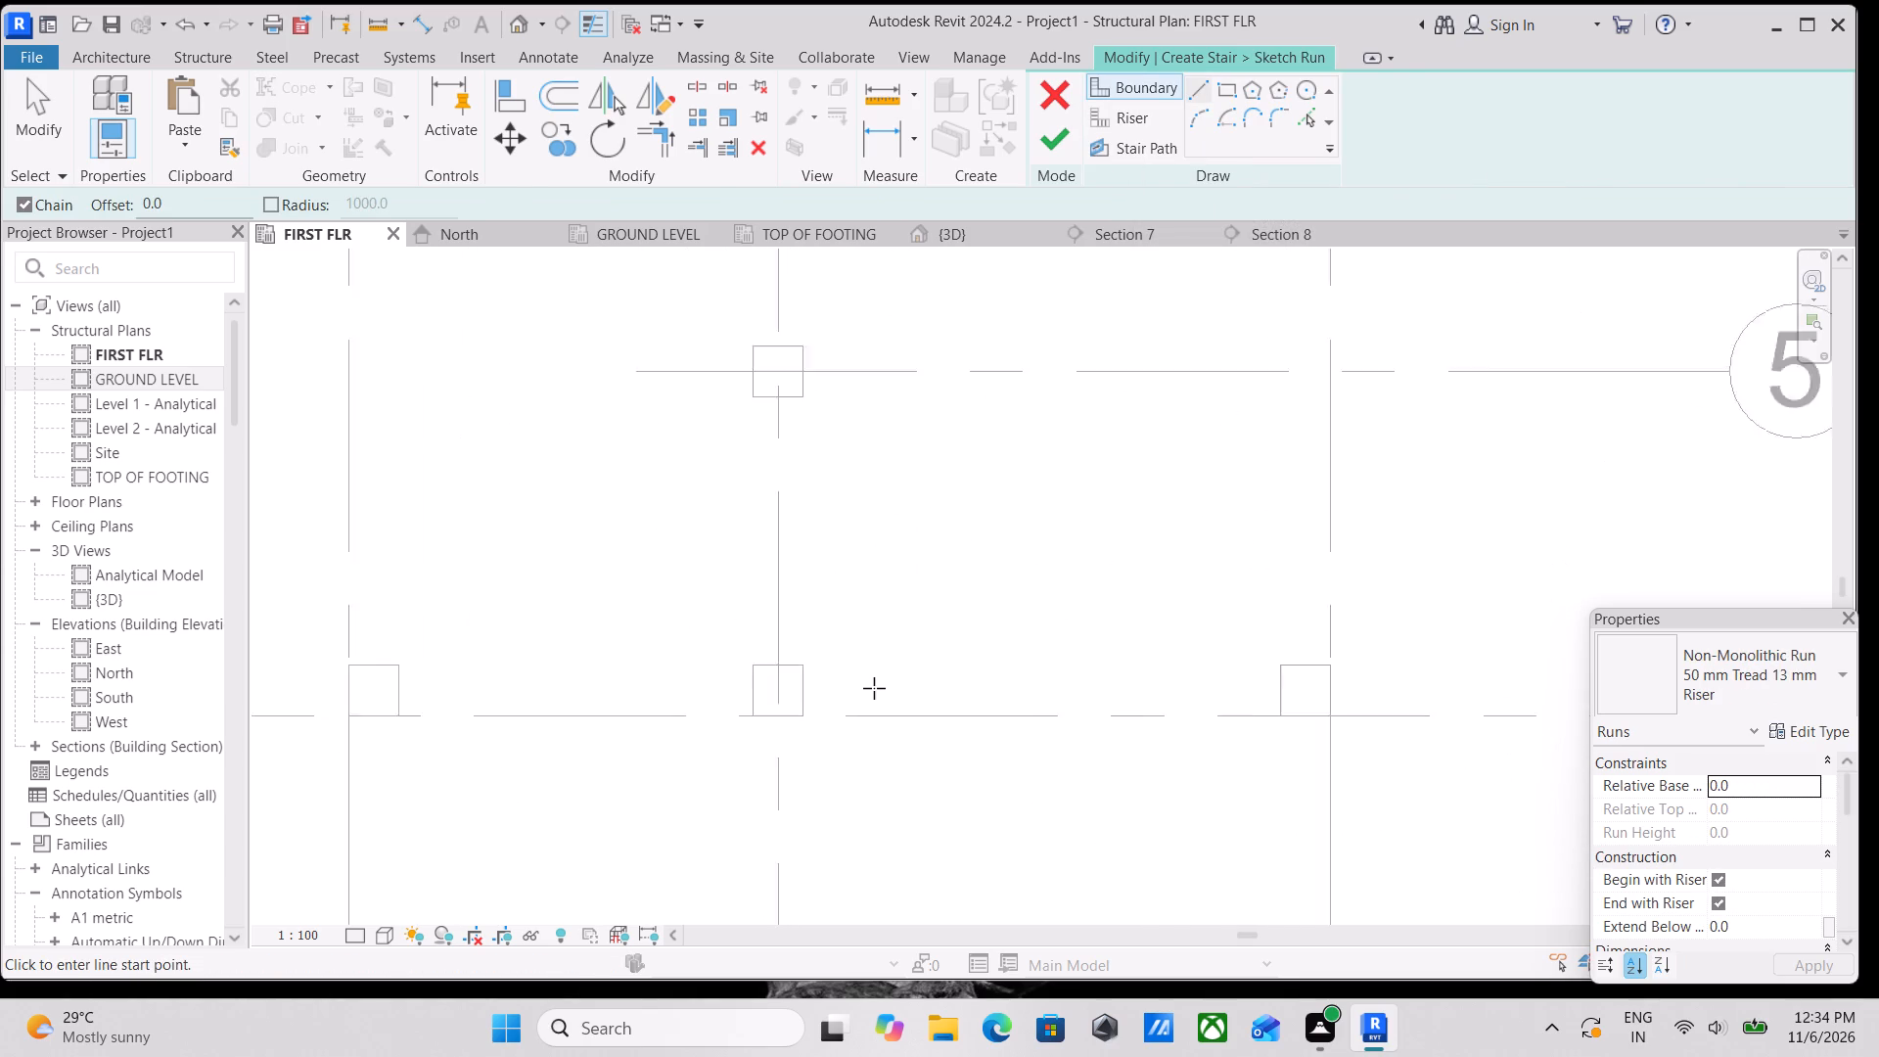
scroll(874, 688, "up", 1)
left_click(914, 687)
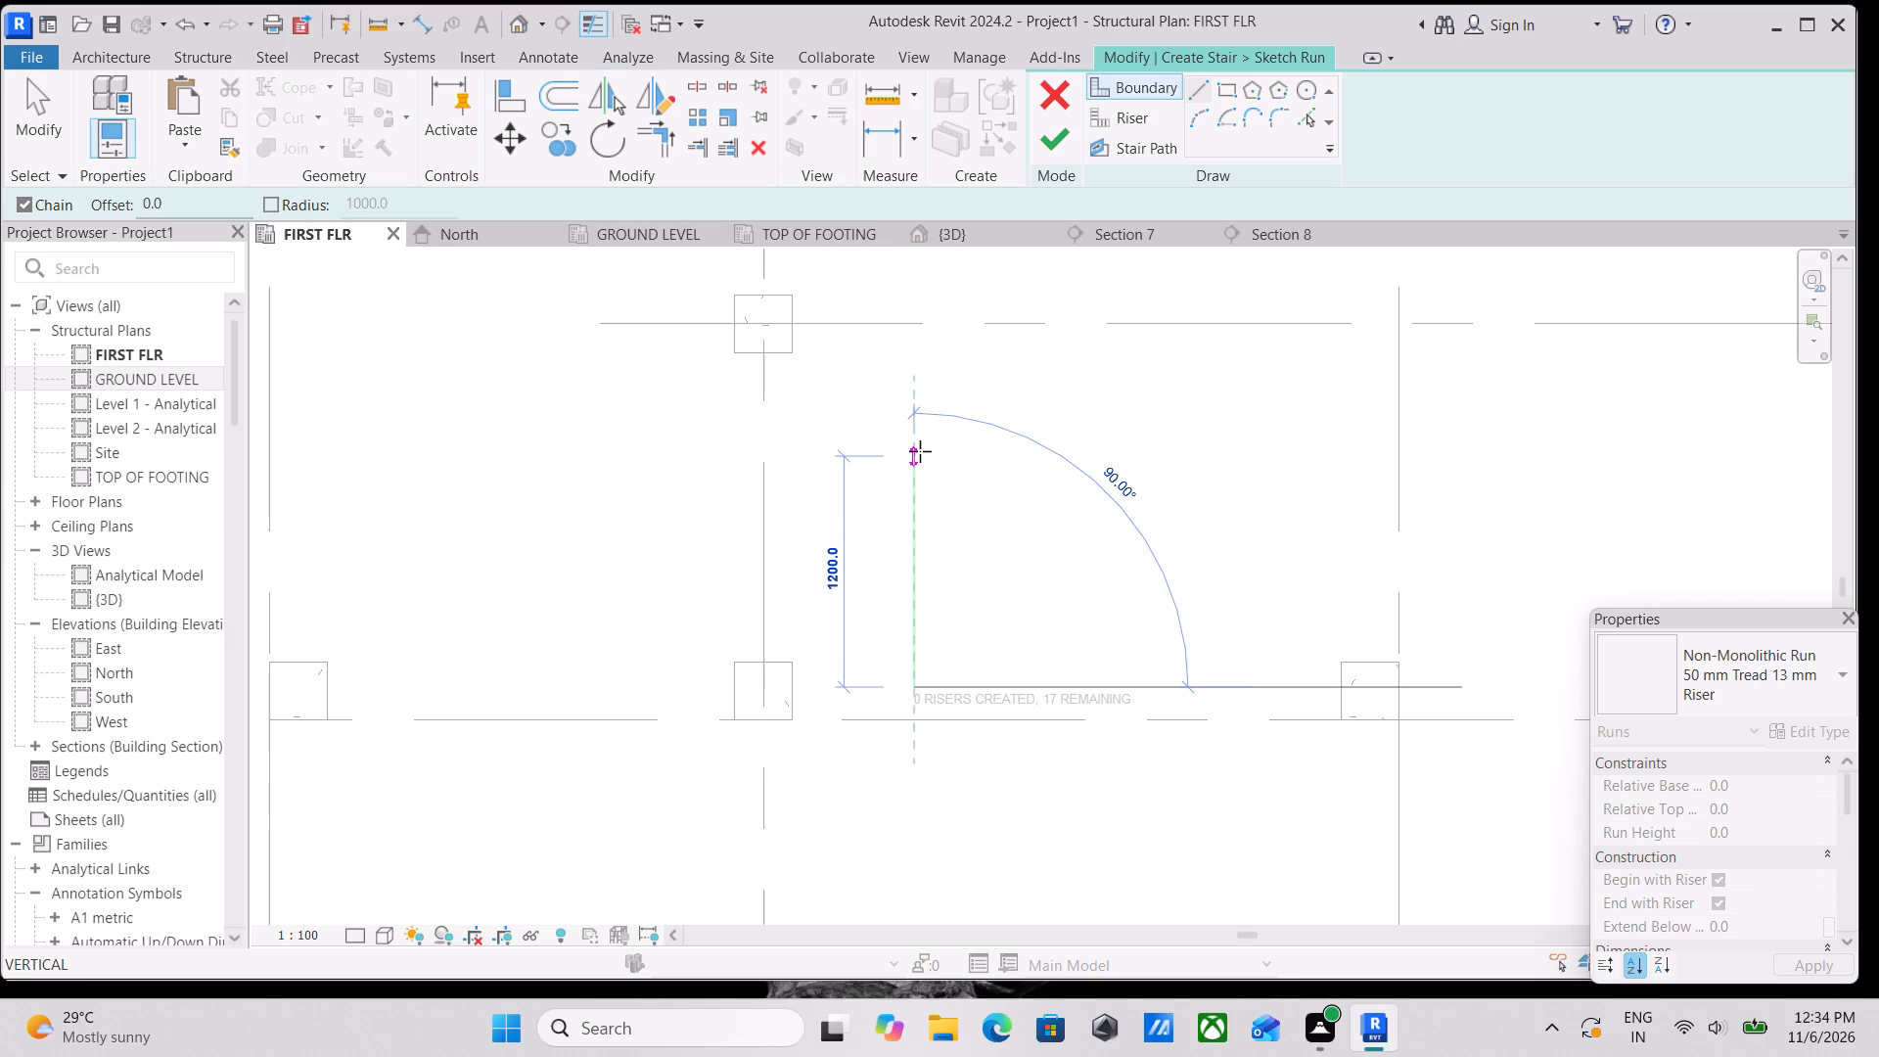
middle_click_drag(920, 451, 873, 574)
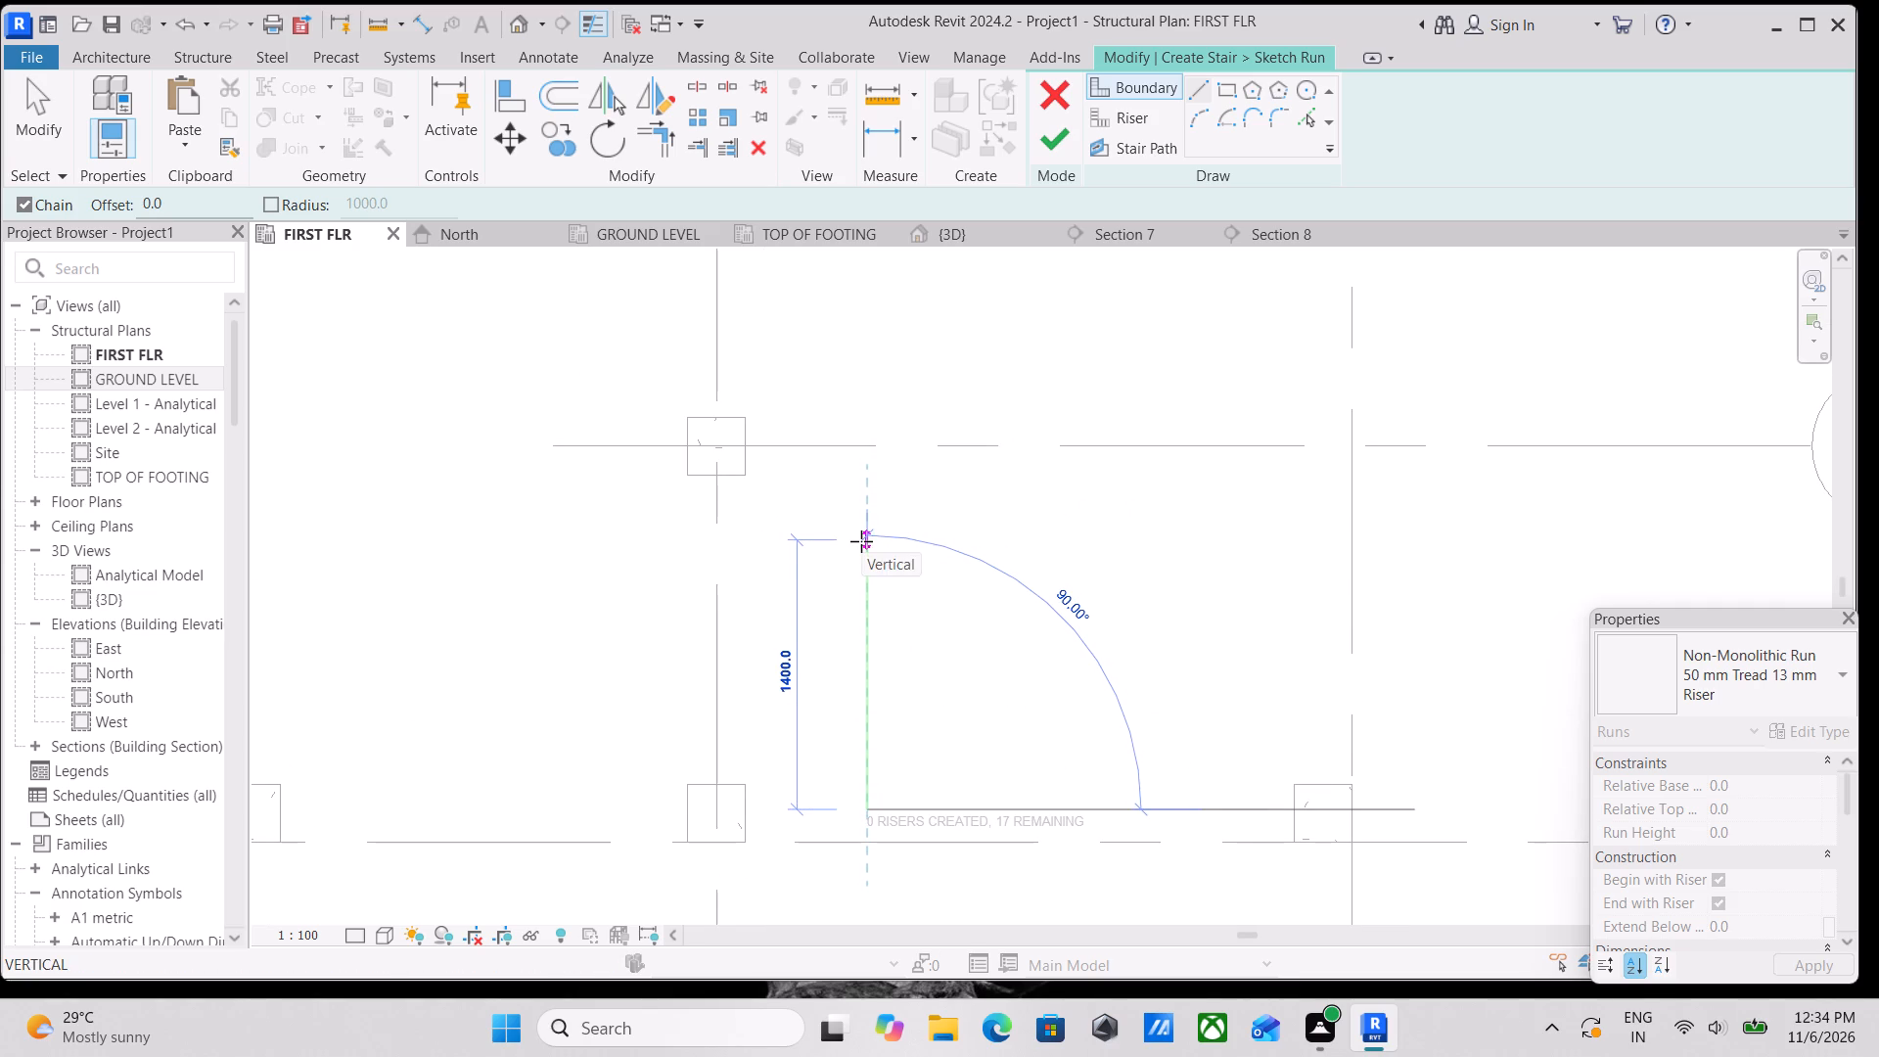
left_click(861, 541)
key("Escape")
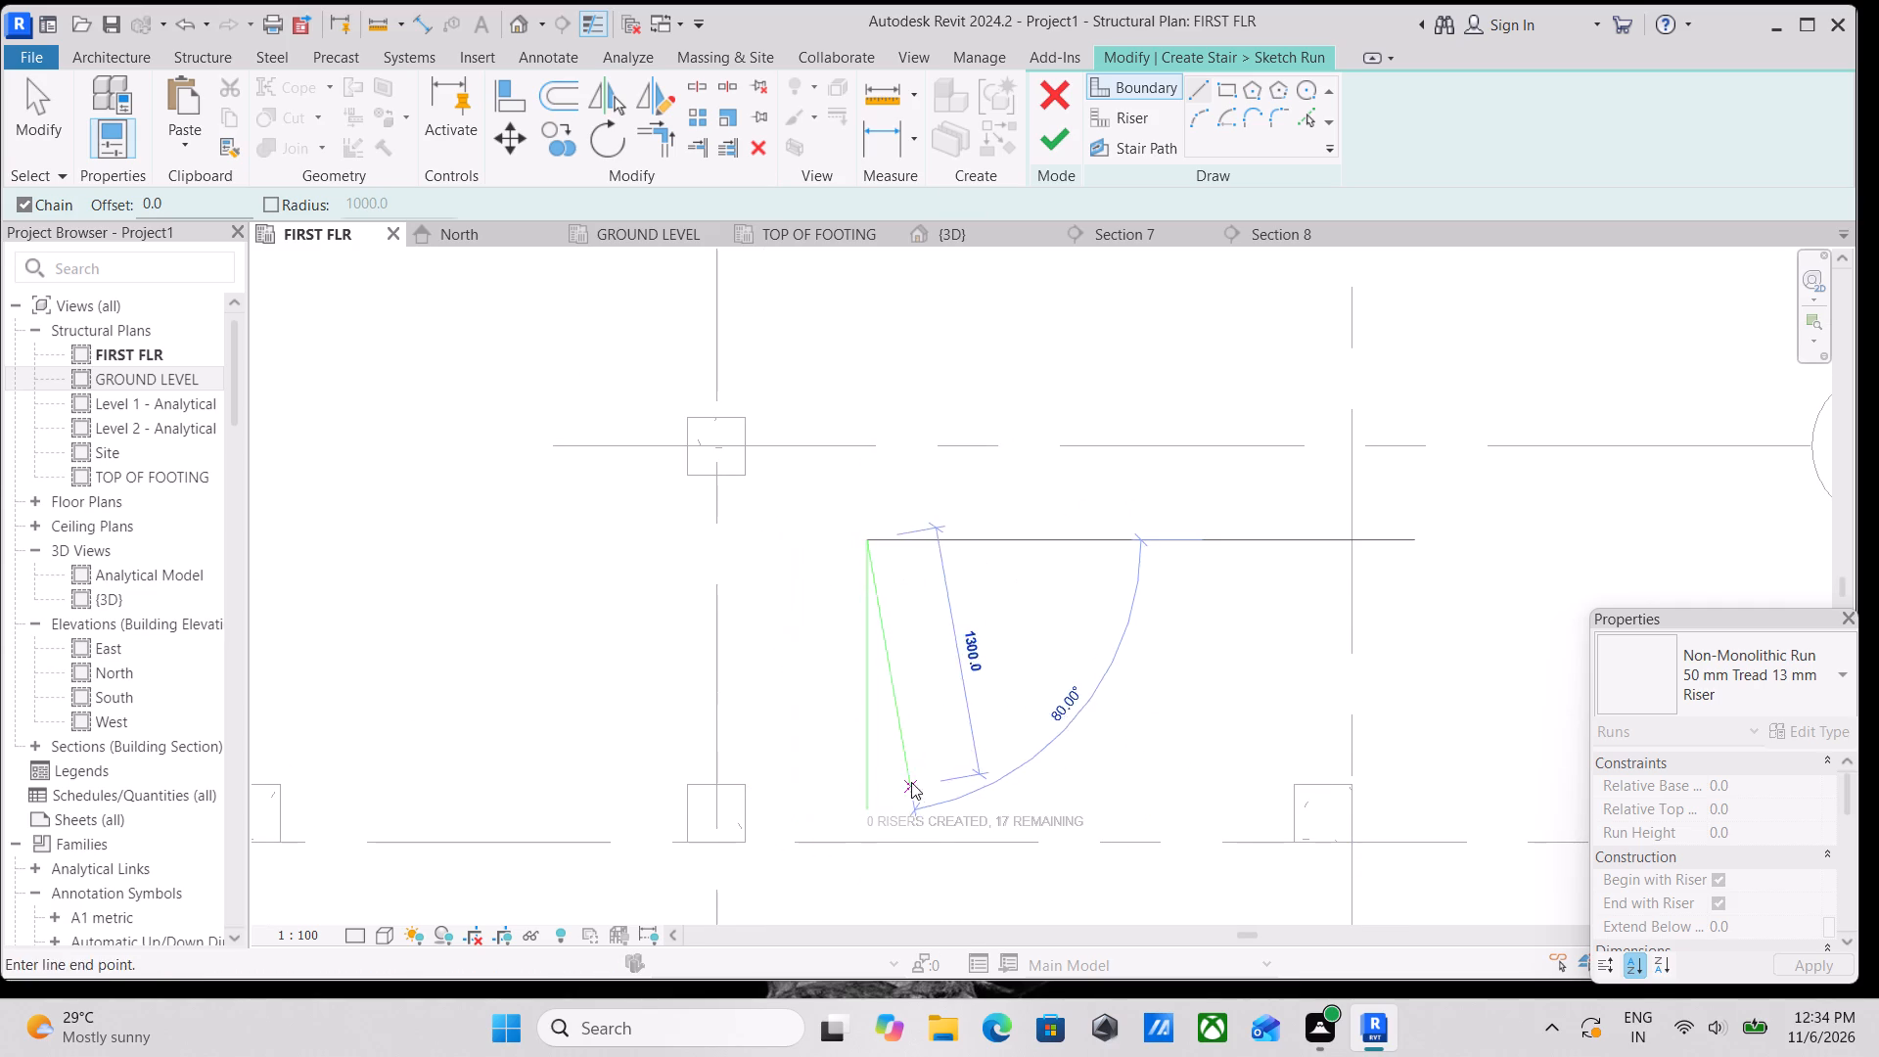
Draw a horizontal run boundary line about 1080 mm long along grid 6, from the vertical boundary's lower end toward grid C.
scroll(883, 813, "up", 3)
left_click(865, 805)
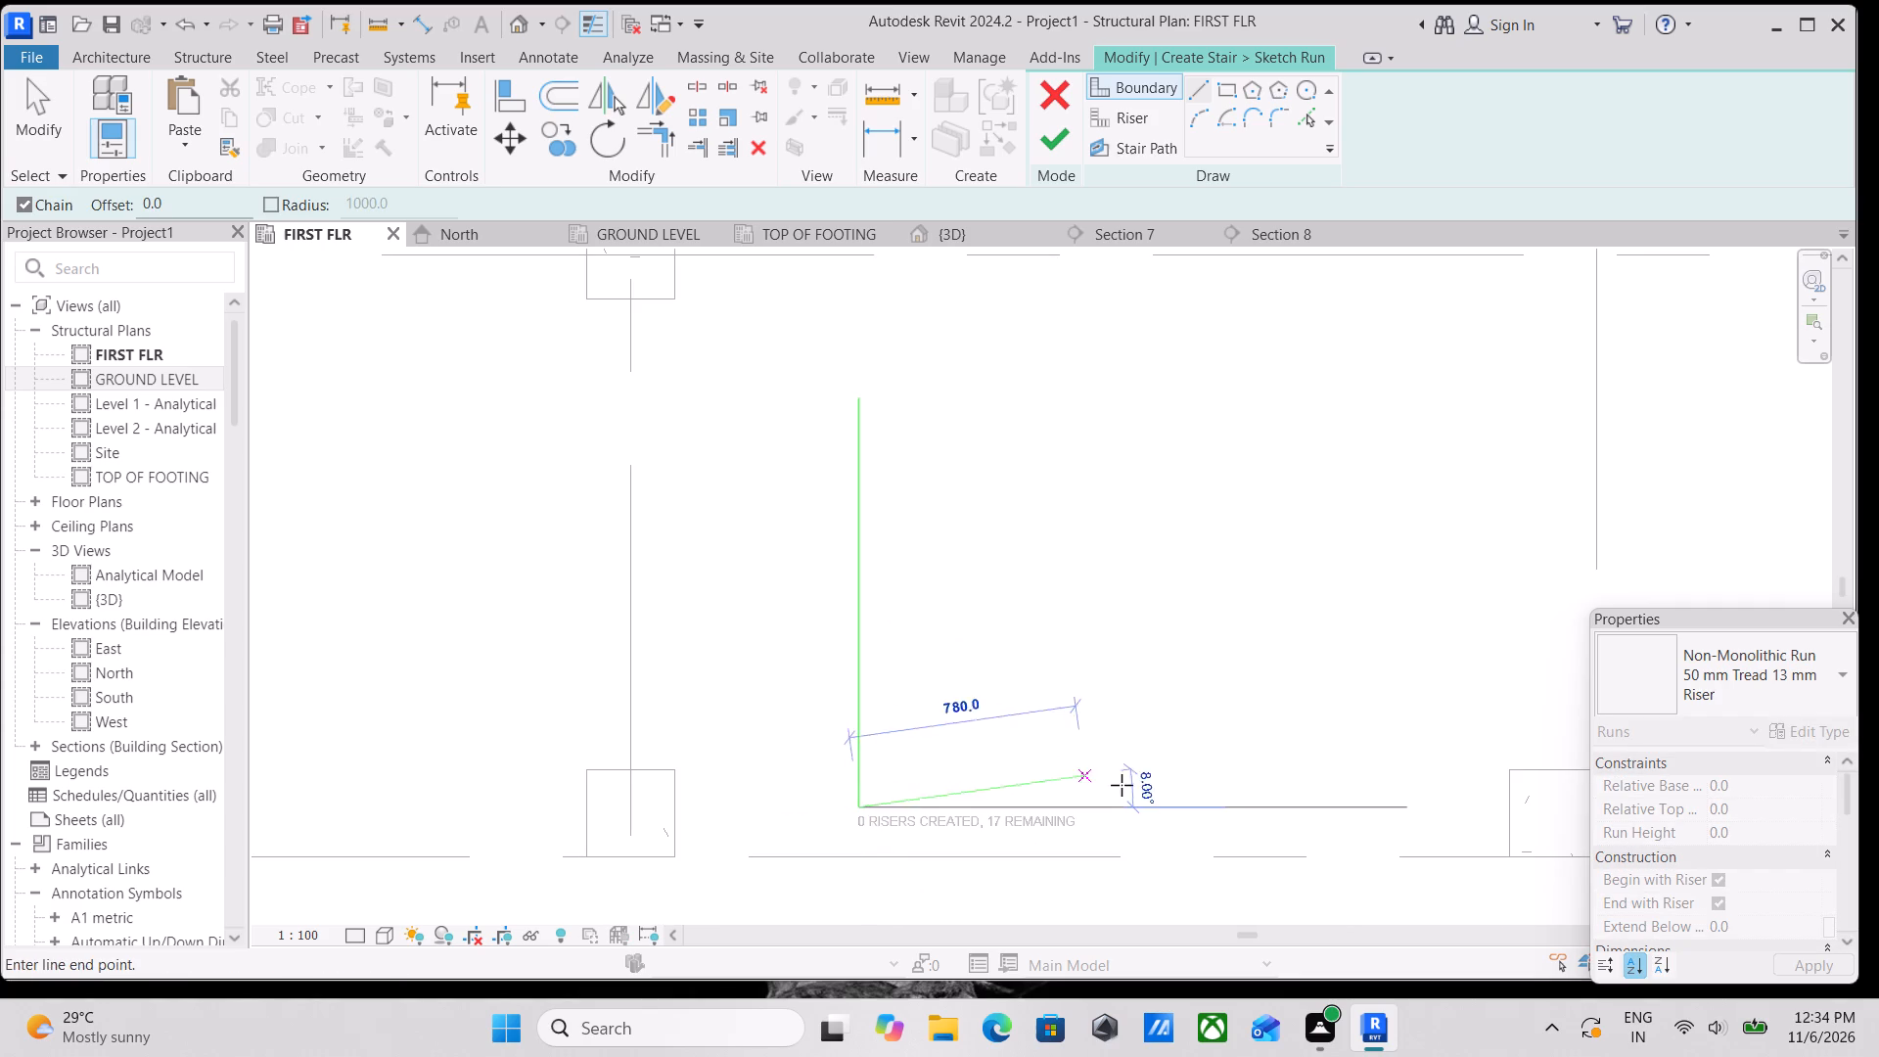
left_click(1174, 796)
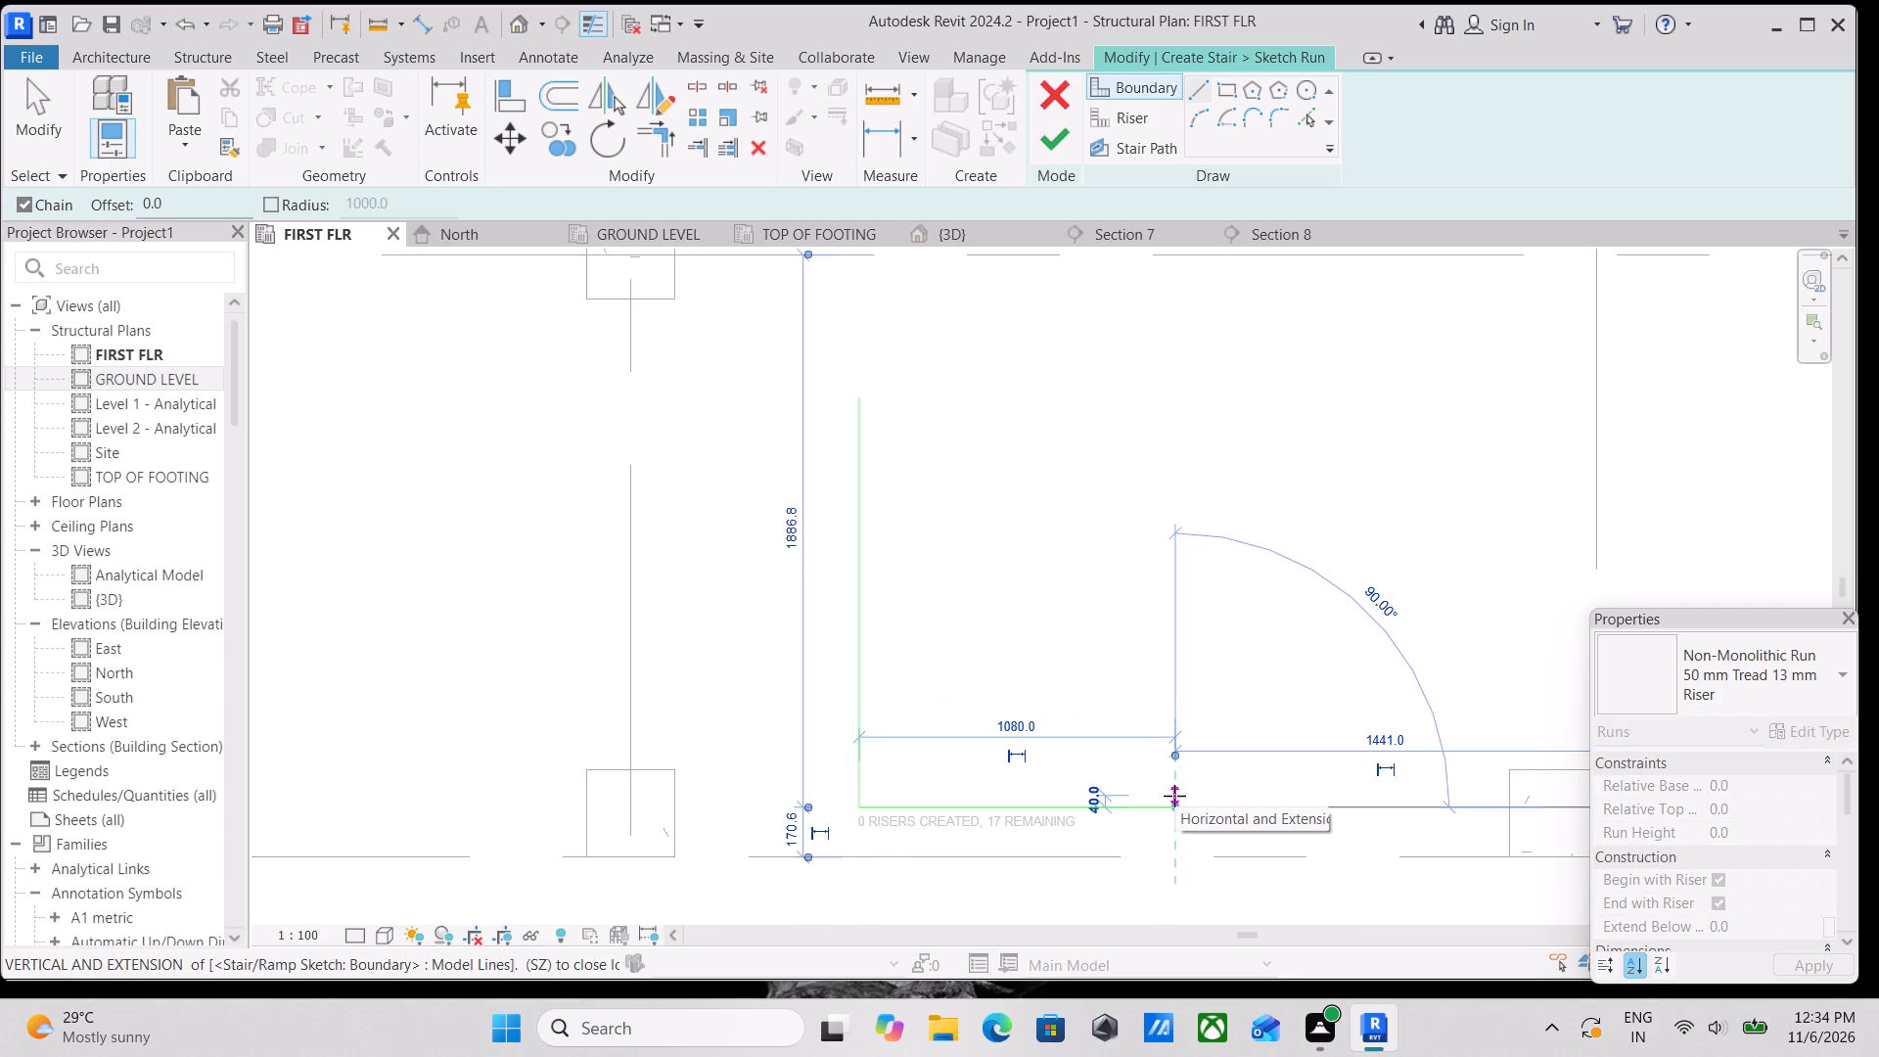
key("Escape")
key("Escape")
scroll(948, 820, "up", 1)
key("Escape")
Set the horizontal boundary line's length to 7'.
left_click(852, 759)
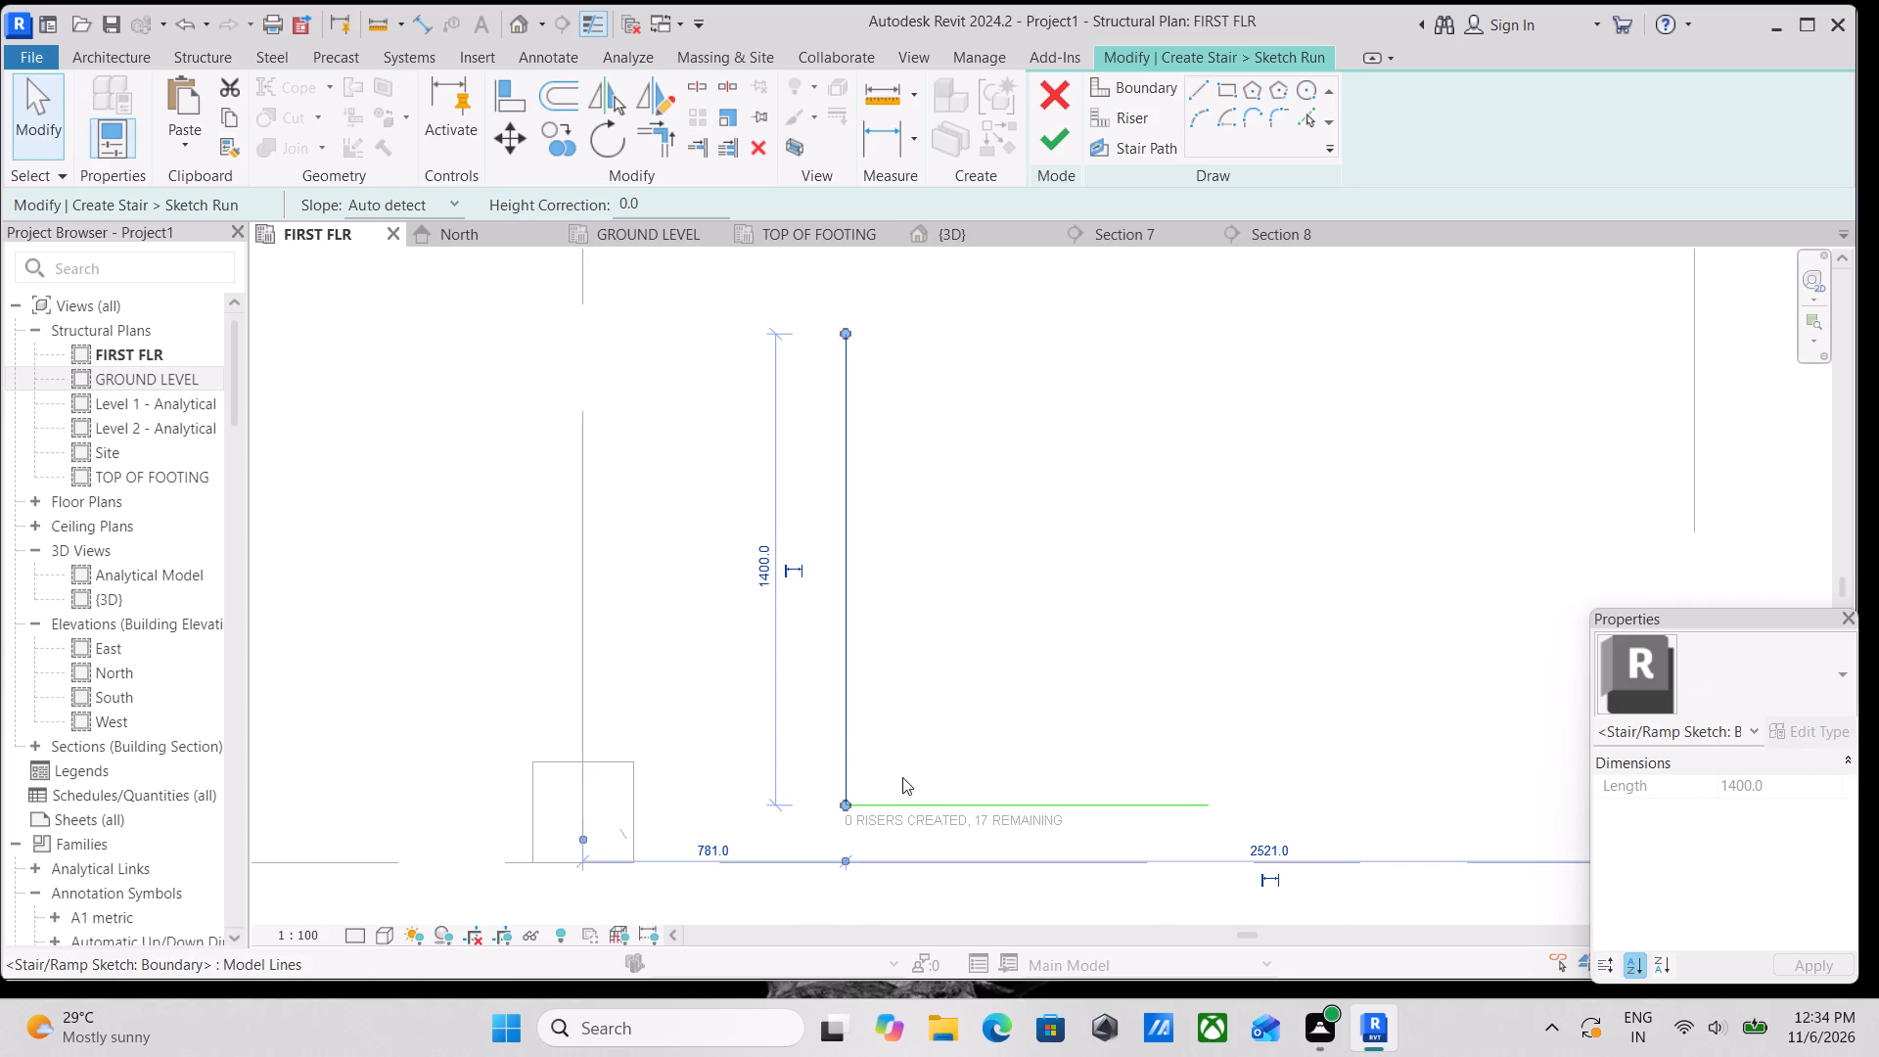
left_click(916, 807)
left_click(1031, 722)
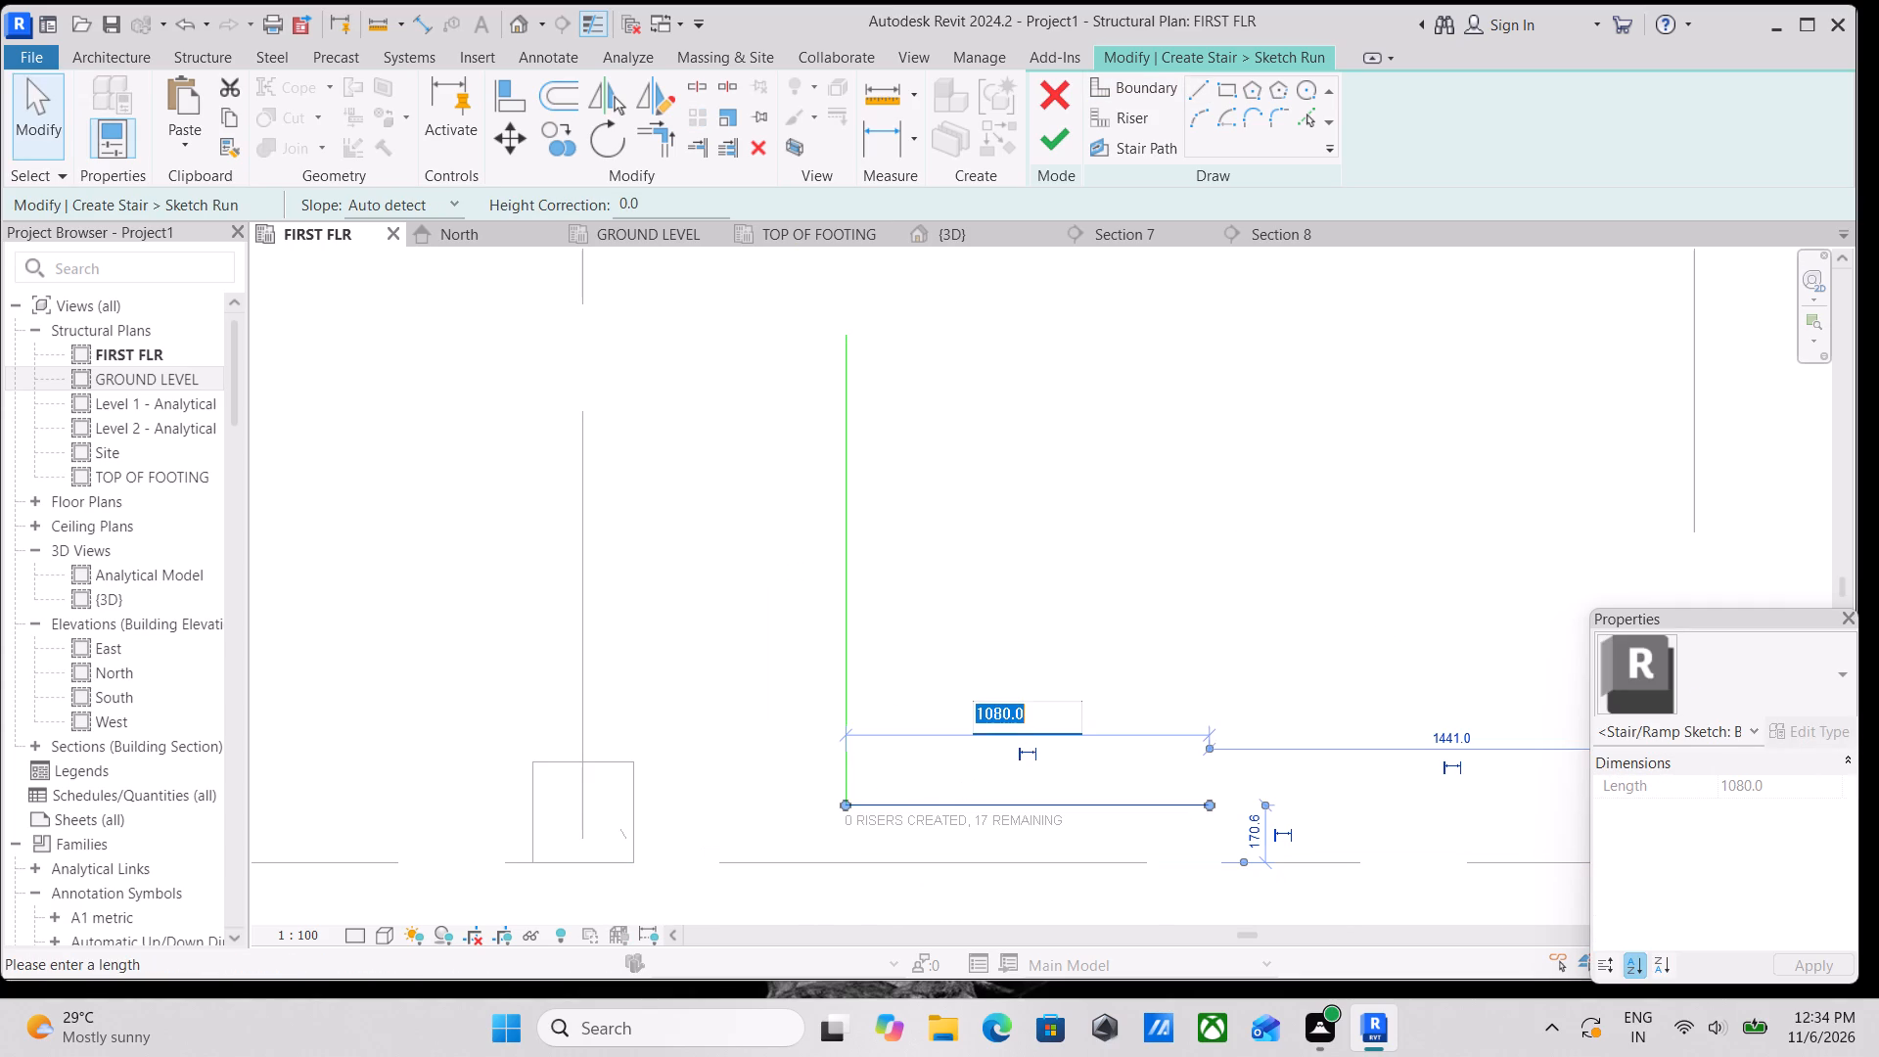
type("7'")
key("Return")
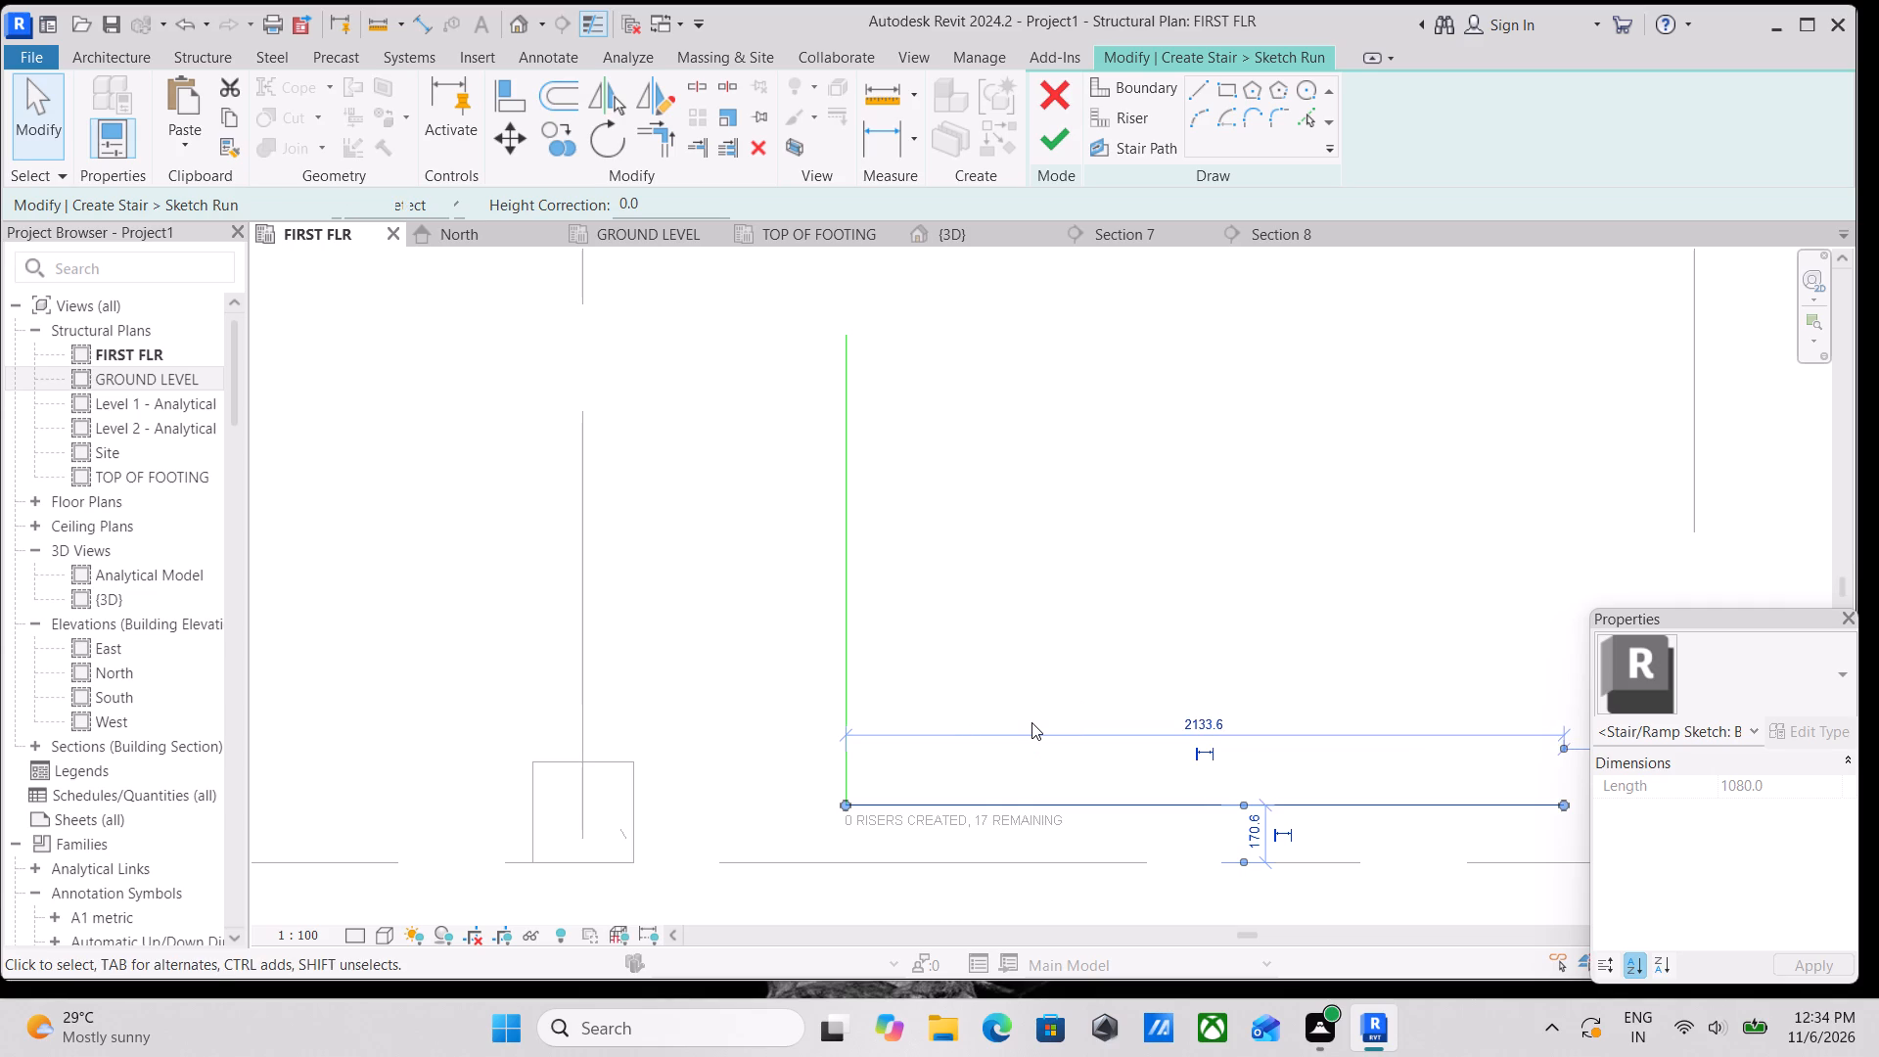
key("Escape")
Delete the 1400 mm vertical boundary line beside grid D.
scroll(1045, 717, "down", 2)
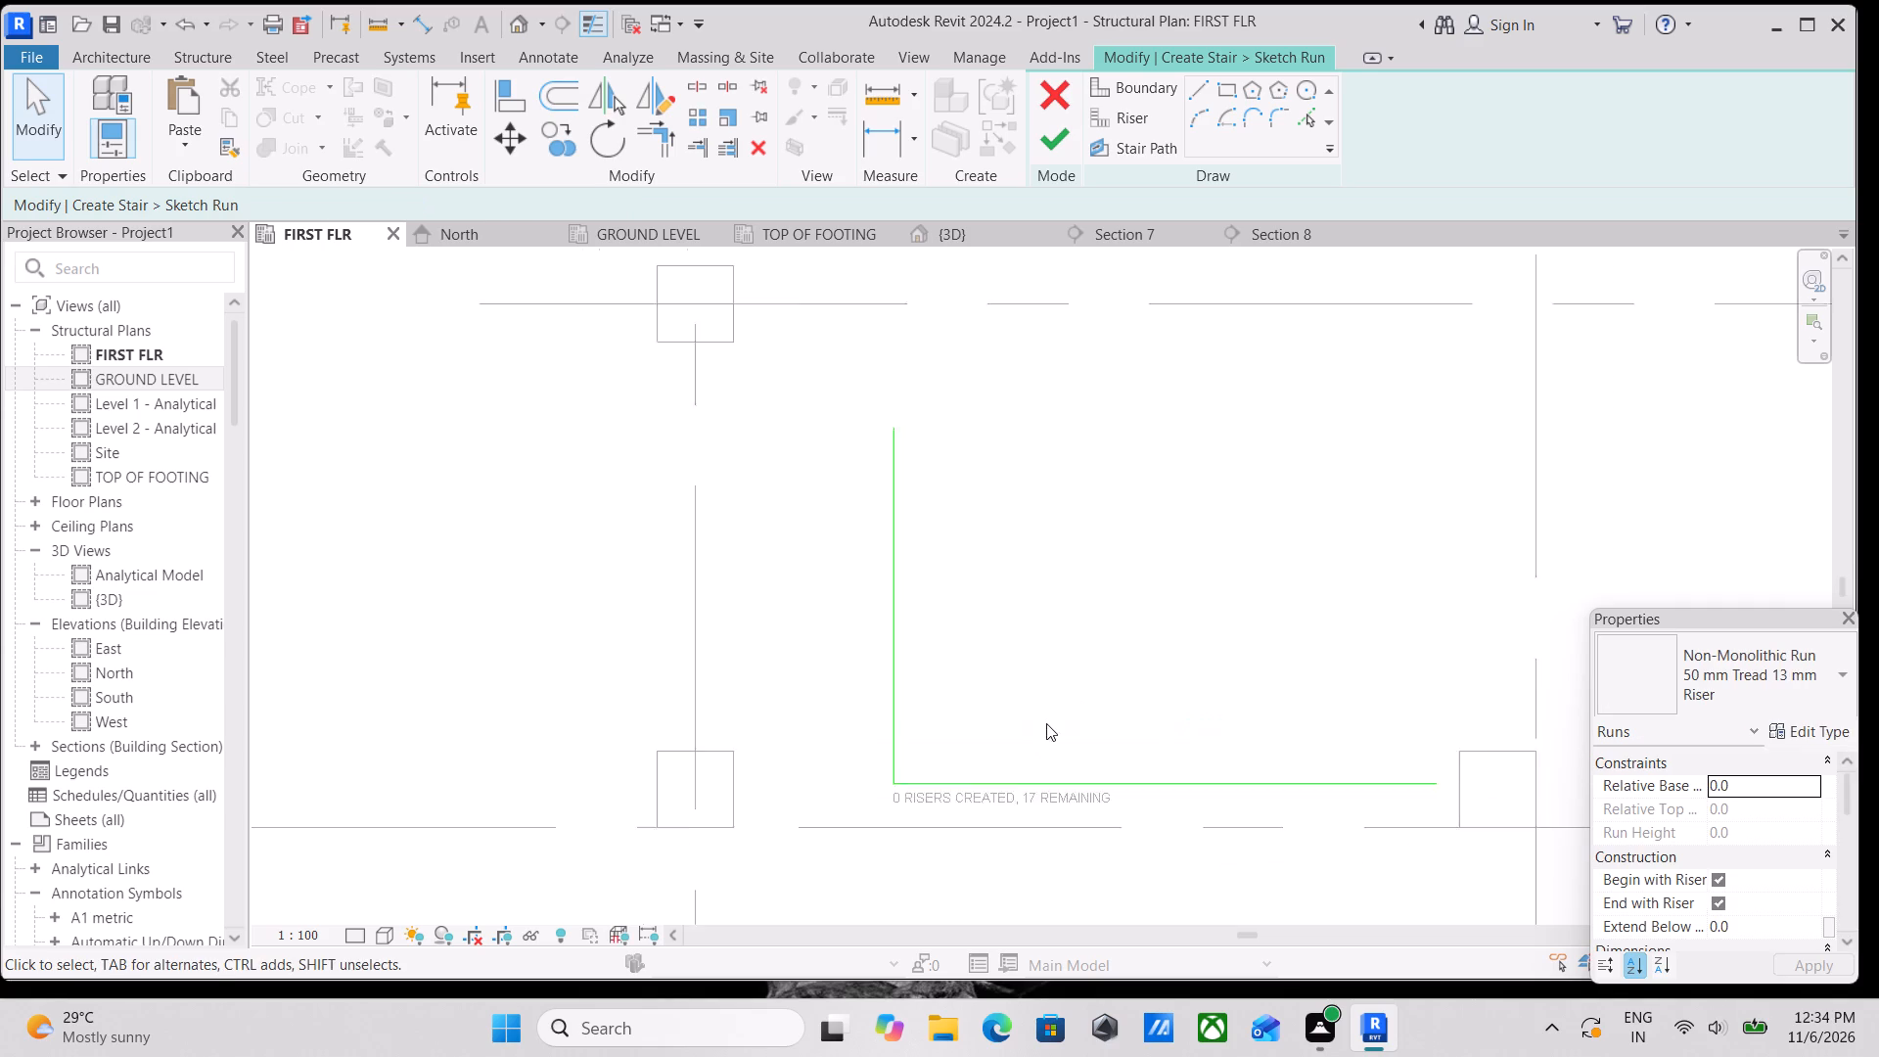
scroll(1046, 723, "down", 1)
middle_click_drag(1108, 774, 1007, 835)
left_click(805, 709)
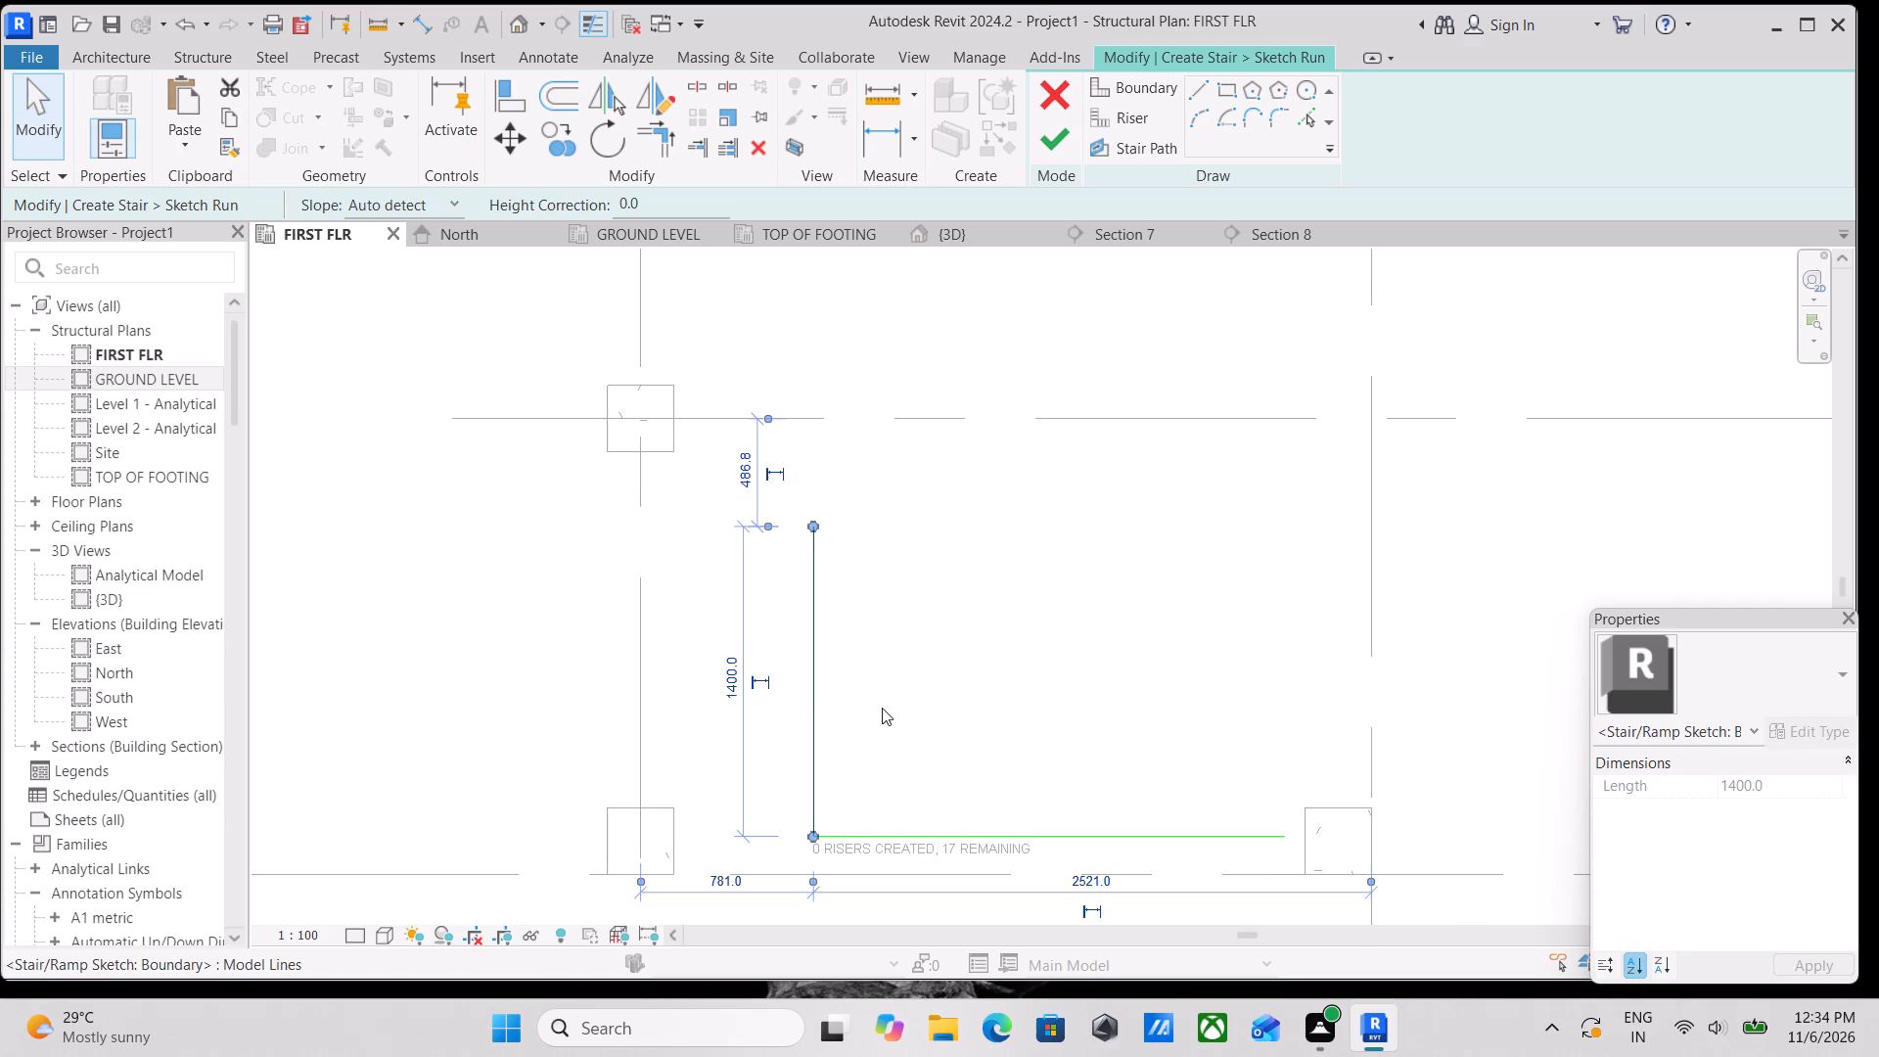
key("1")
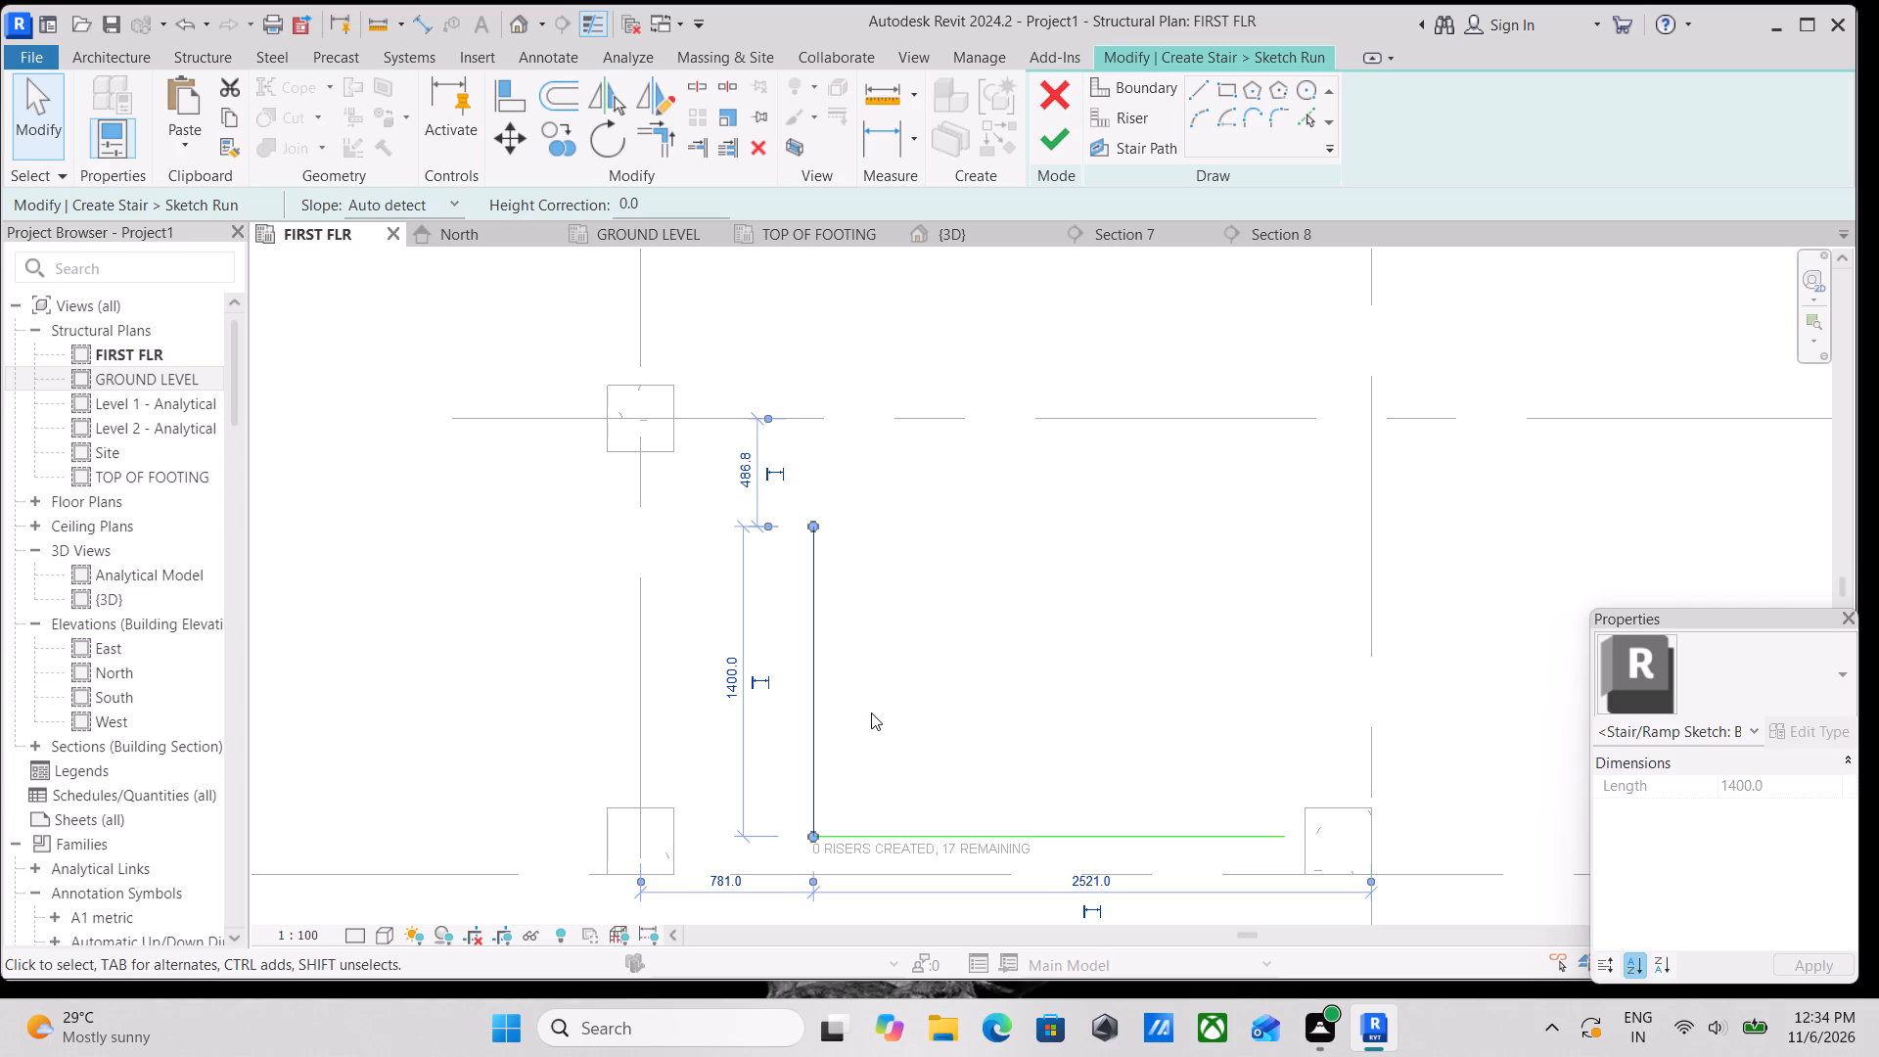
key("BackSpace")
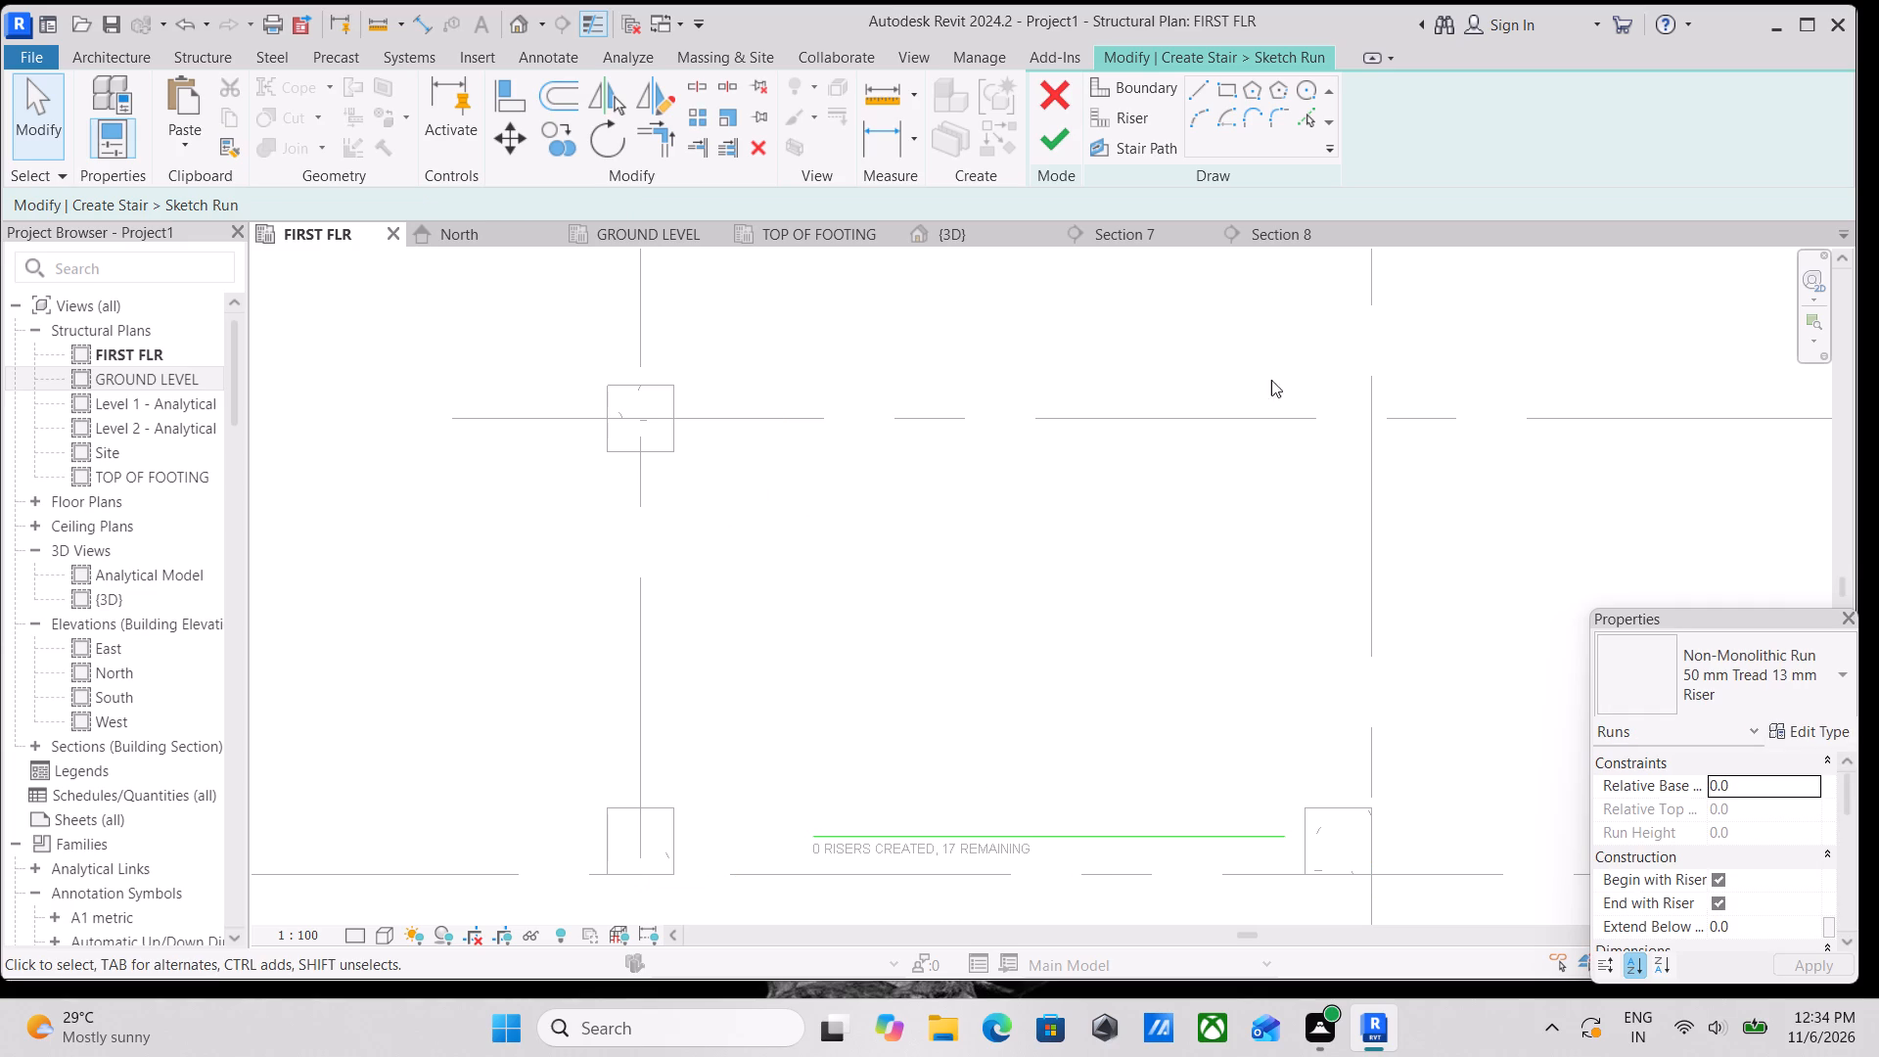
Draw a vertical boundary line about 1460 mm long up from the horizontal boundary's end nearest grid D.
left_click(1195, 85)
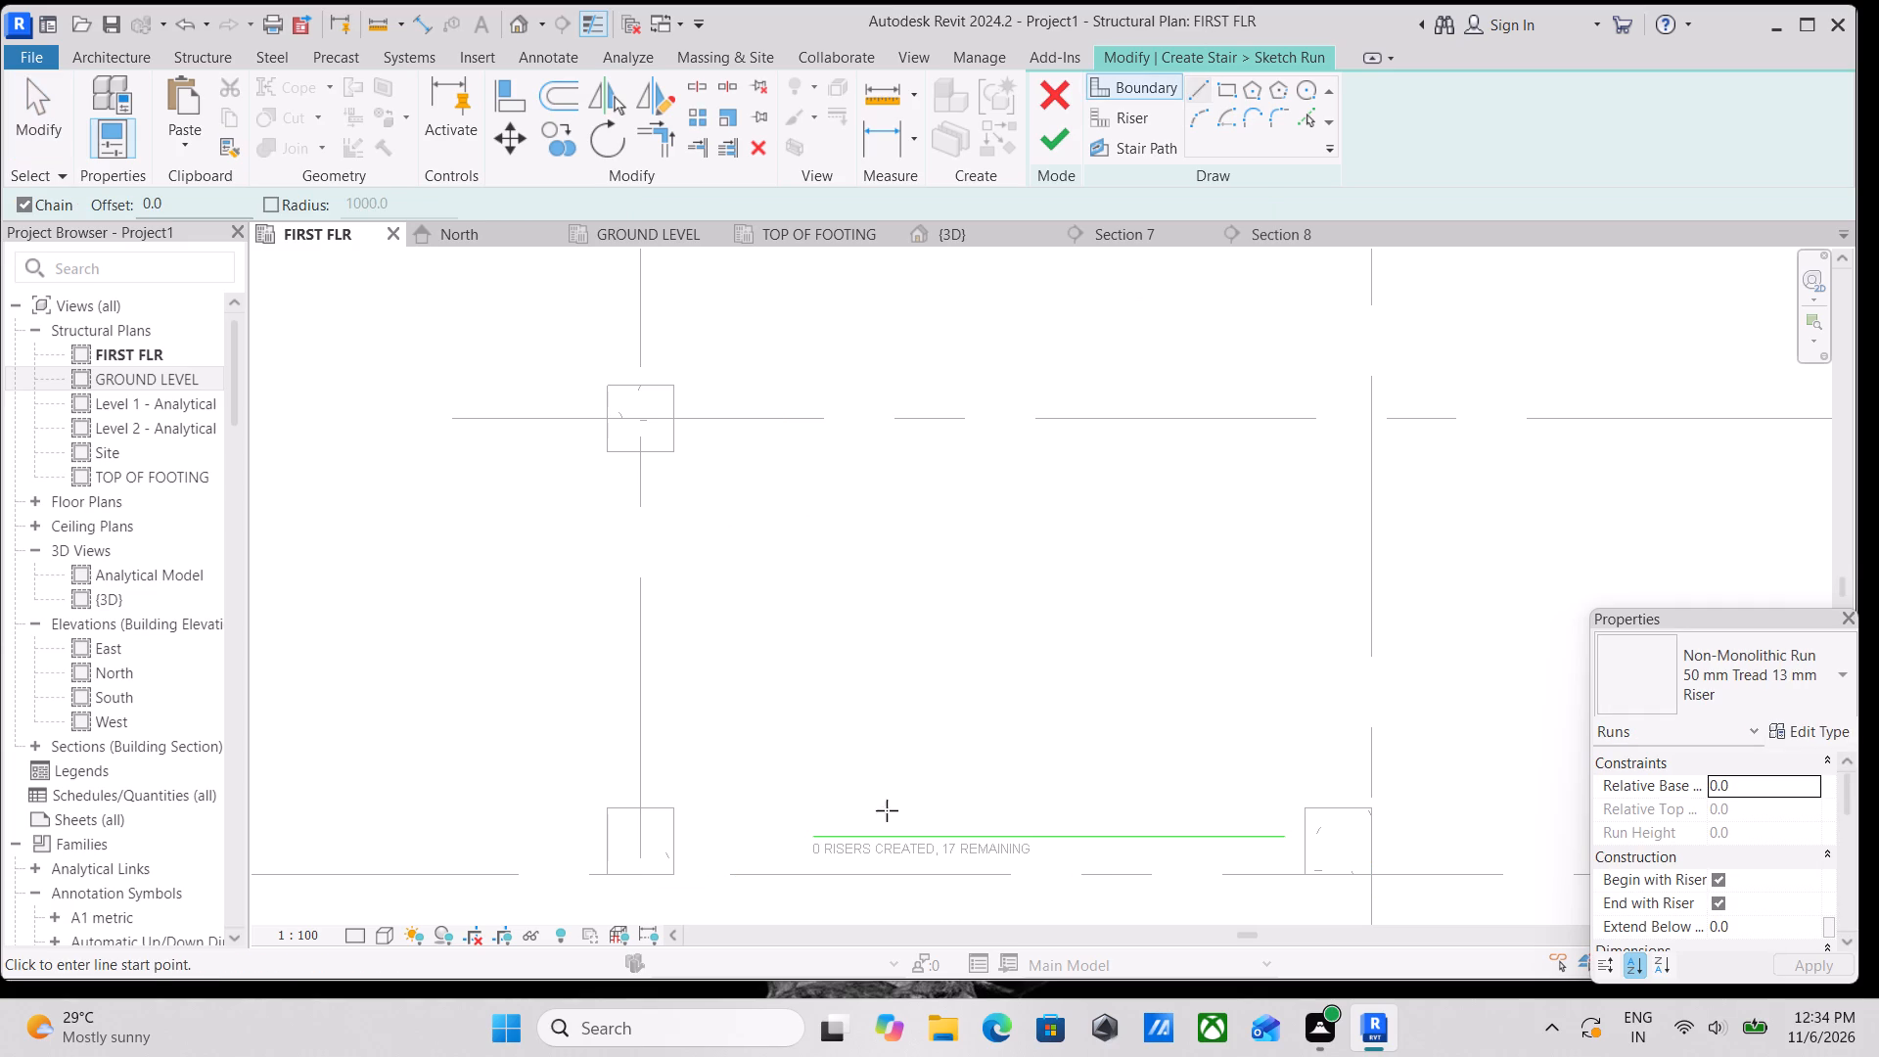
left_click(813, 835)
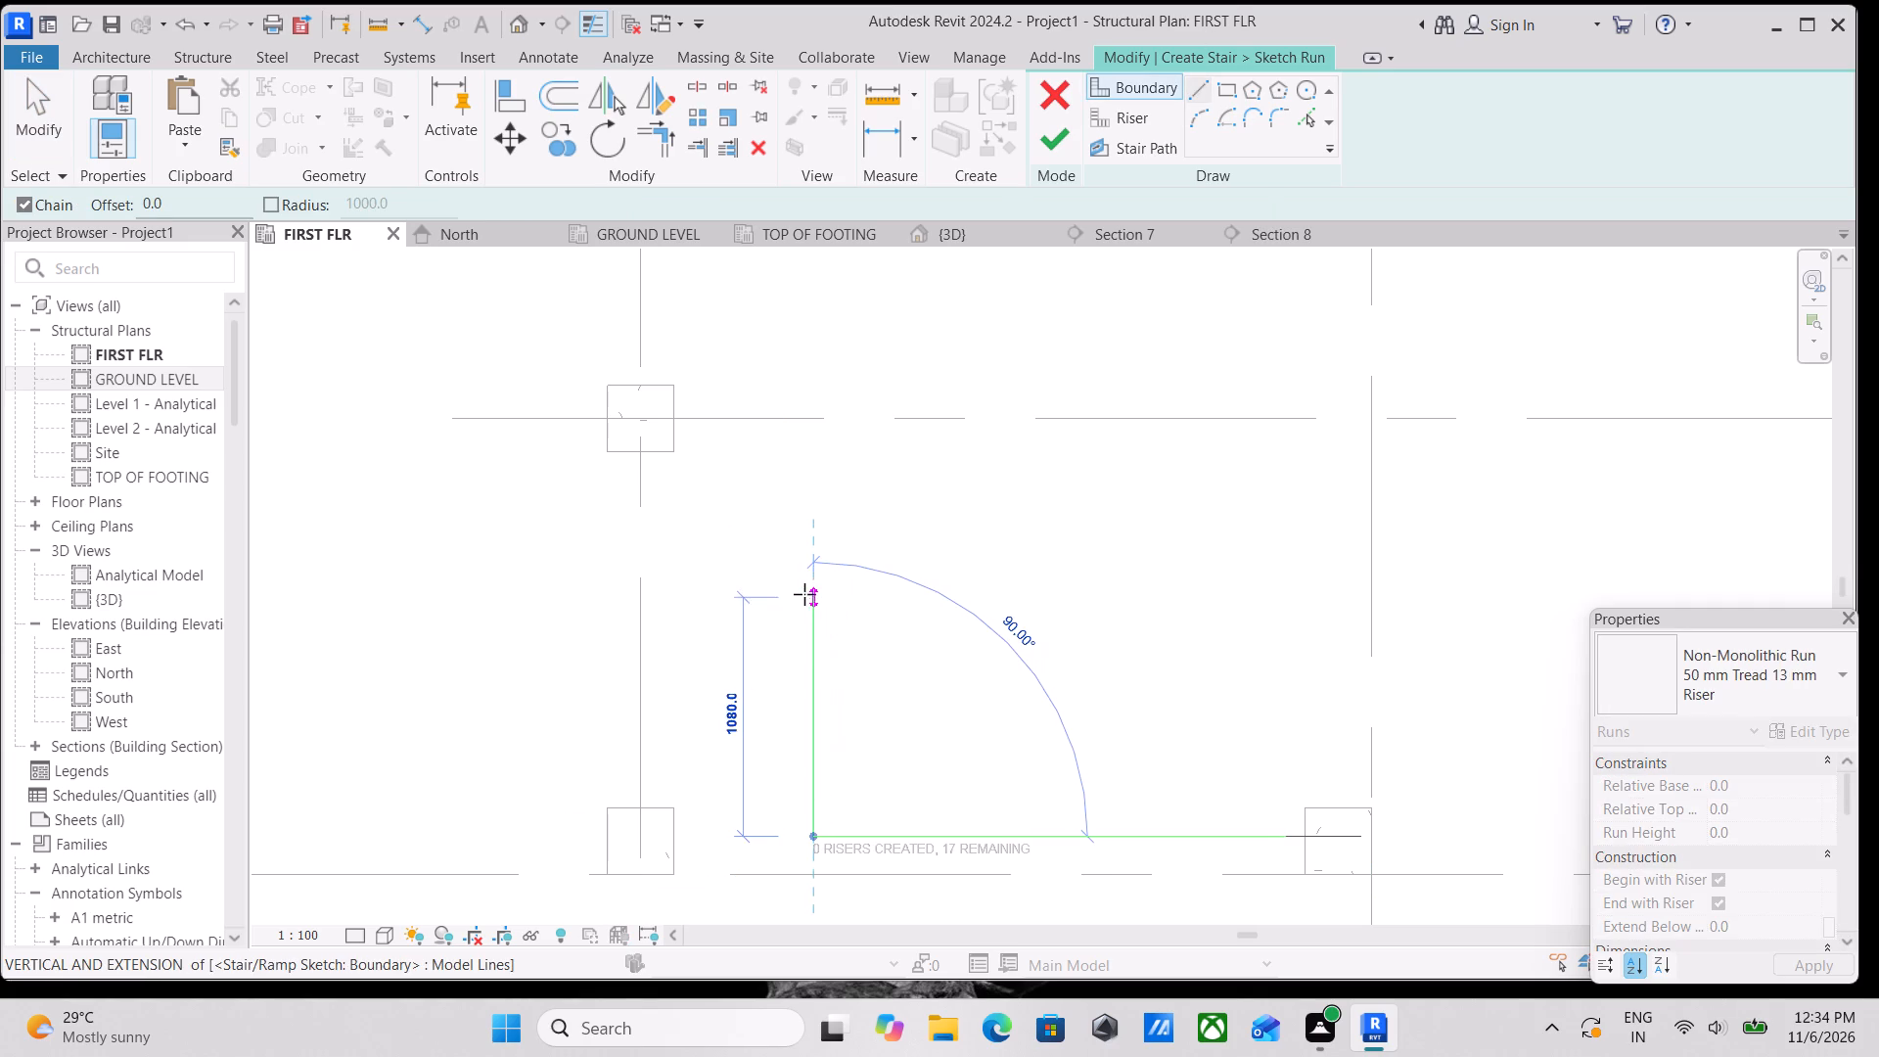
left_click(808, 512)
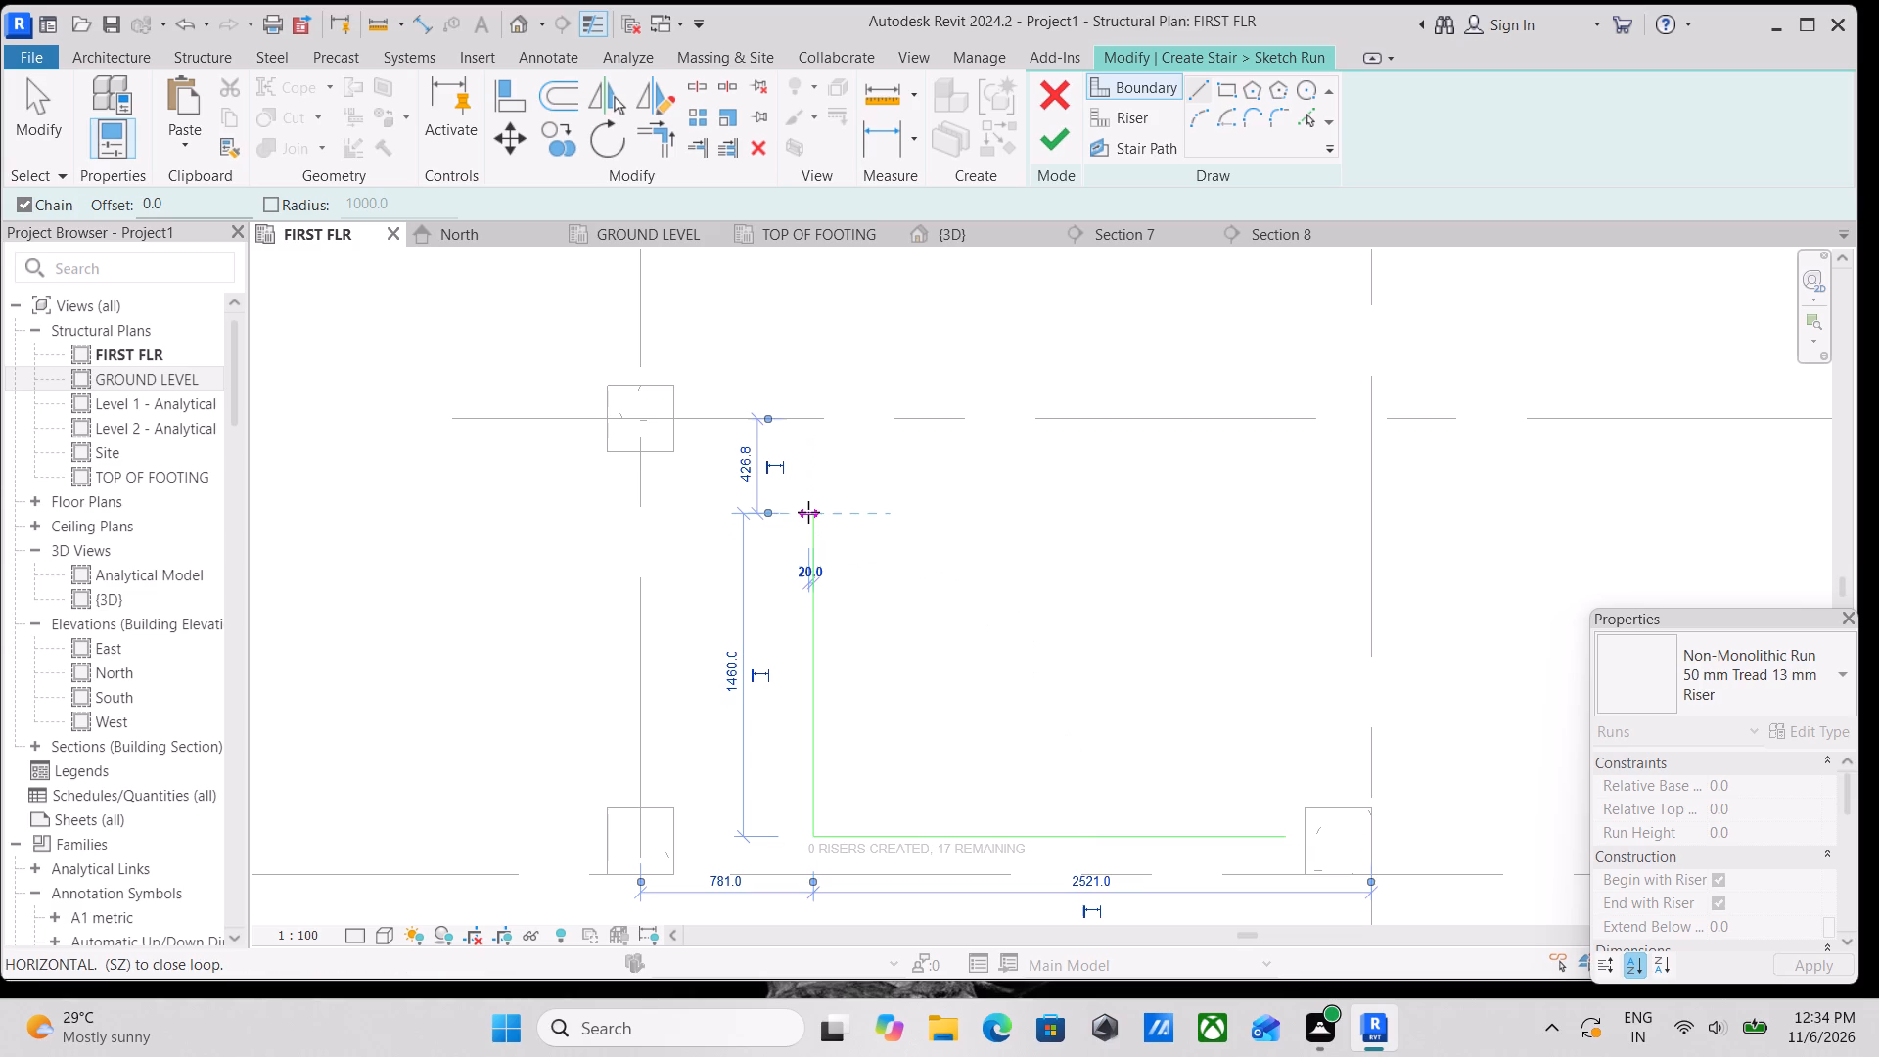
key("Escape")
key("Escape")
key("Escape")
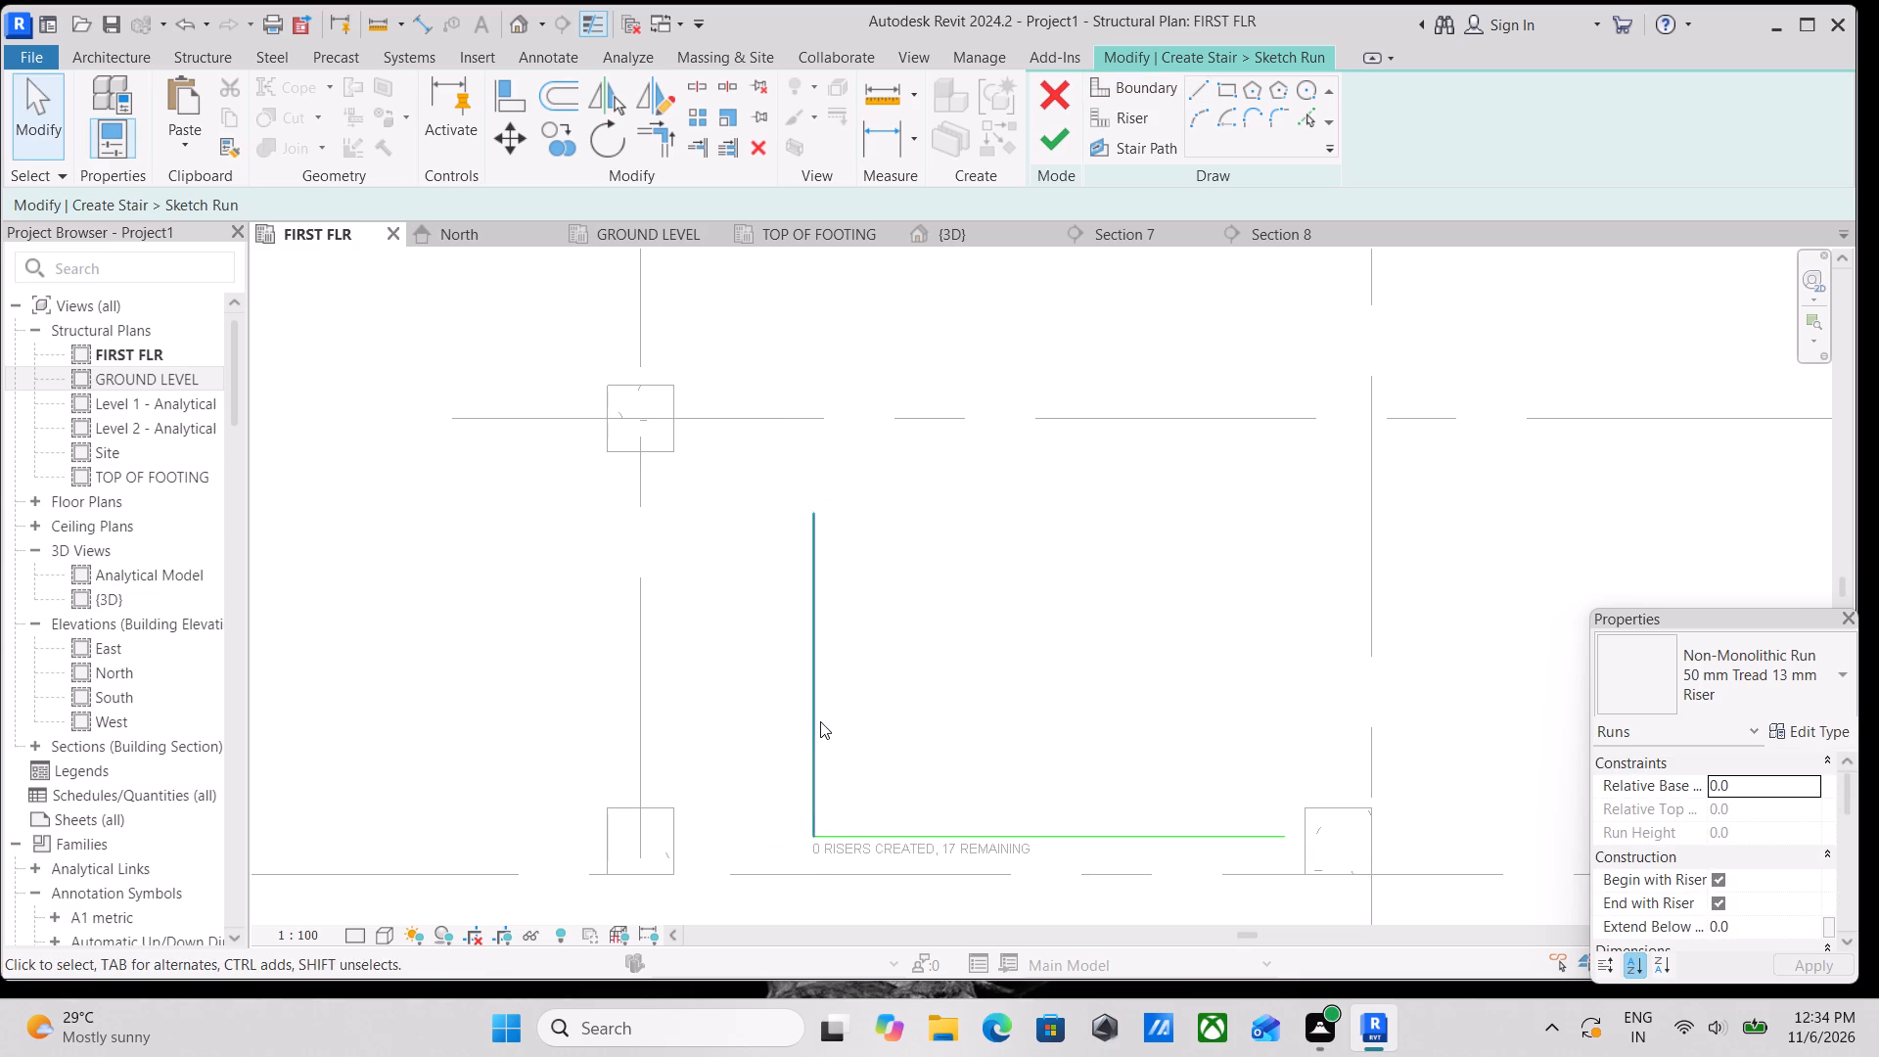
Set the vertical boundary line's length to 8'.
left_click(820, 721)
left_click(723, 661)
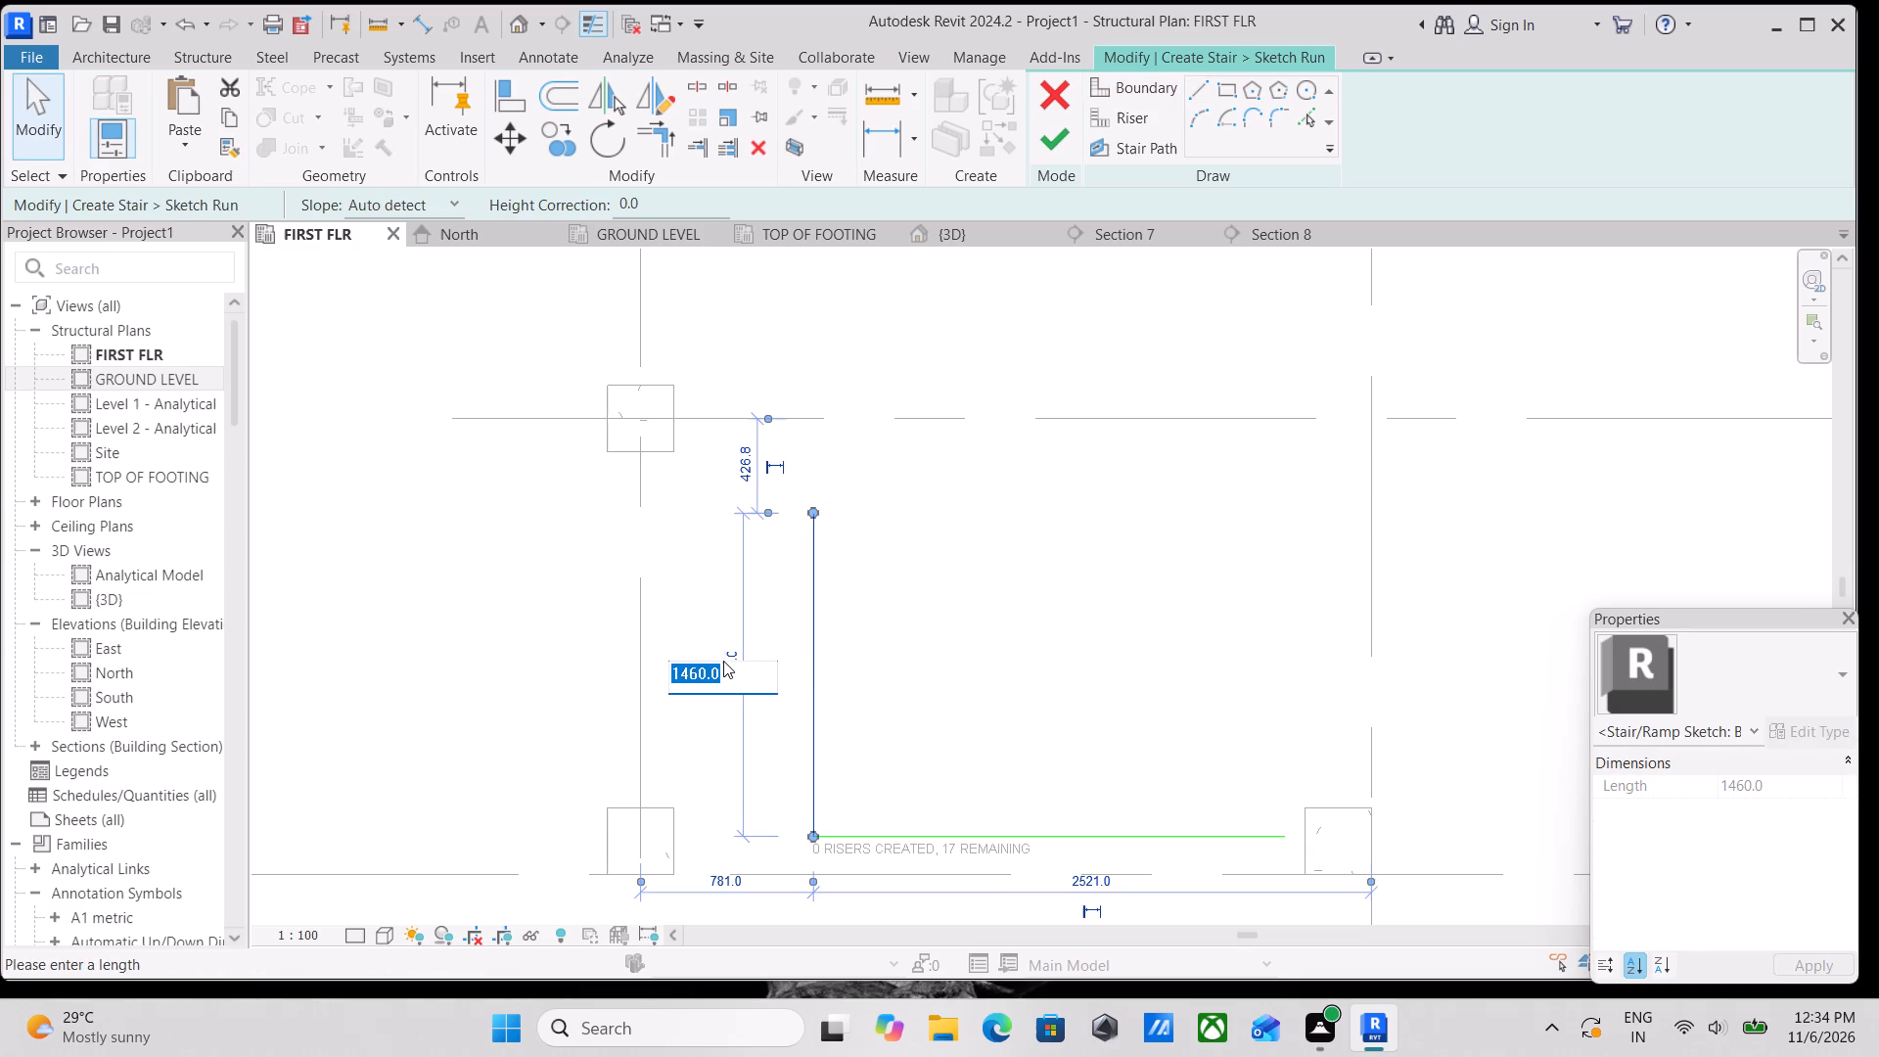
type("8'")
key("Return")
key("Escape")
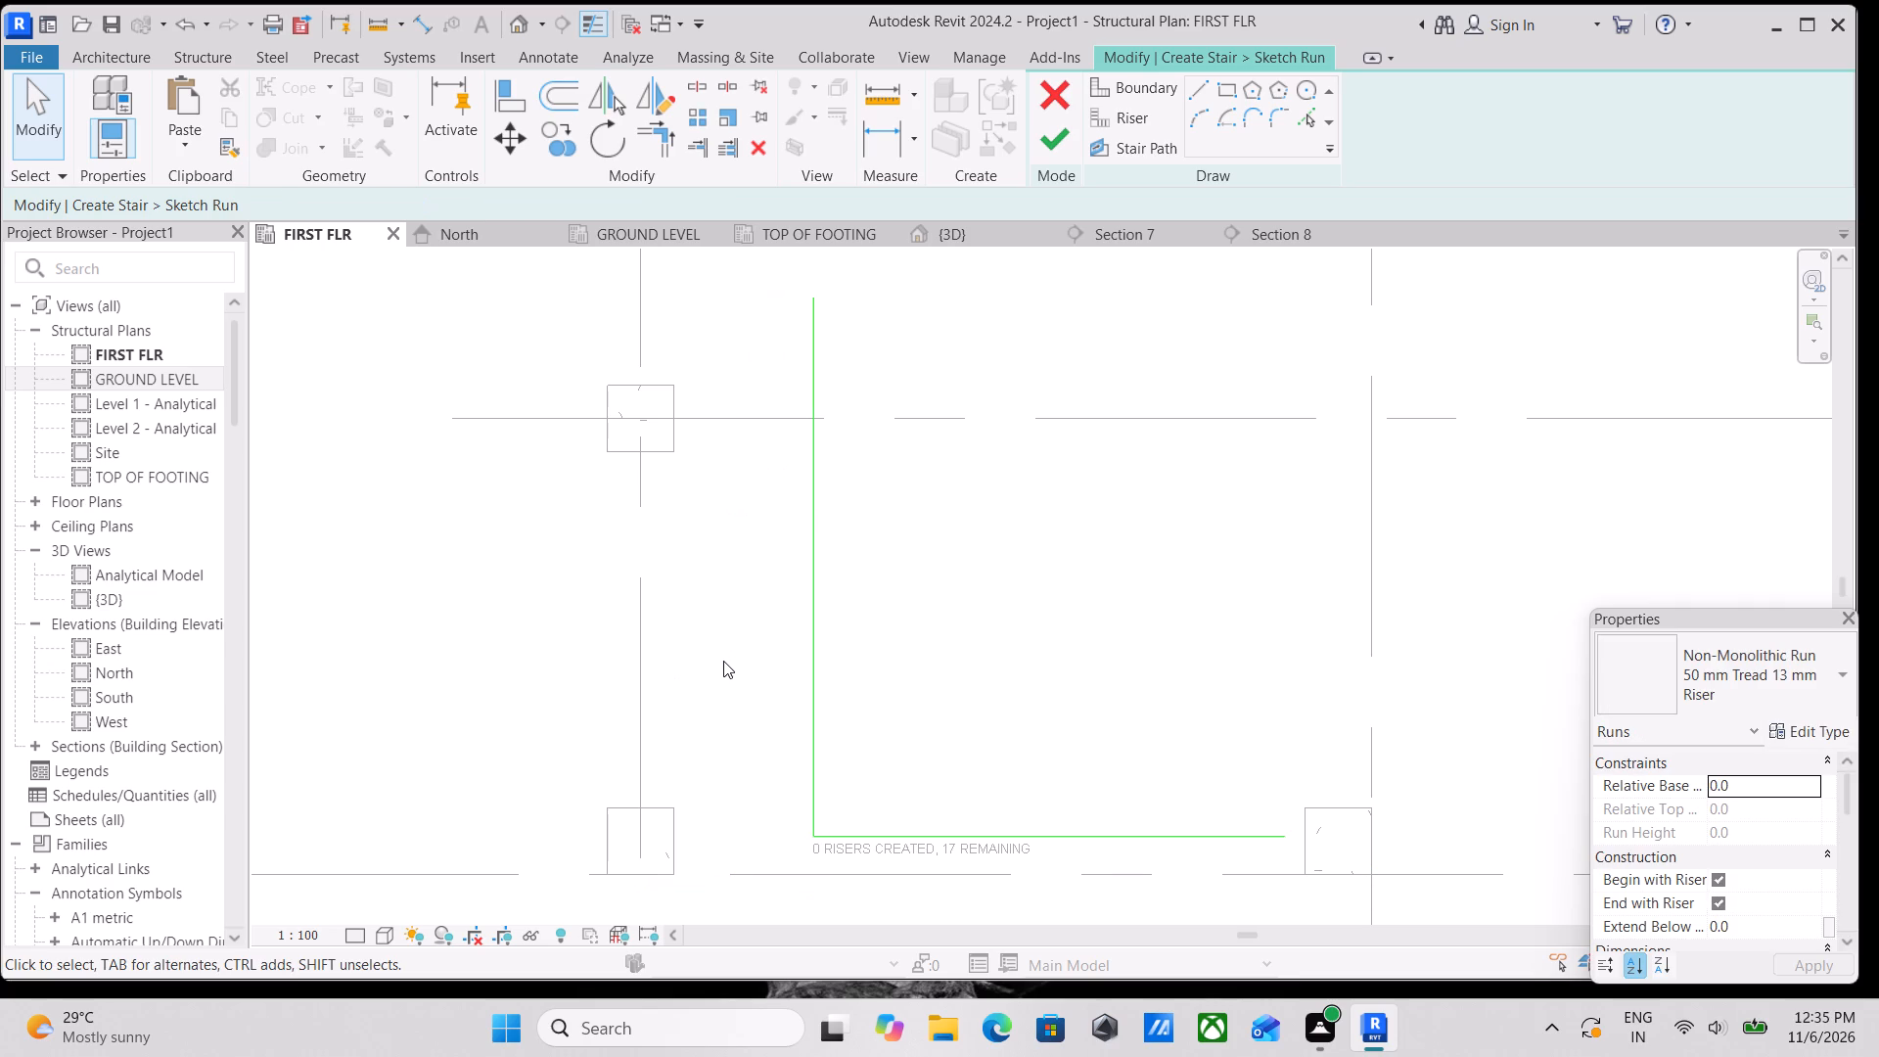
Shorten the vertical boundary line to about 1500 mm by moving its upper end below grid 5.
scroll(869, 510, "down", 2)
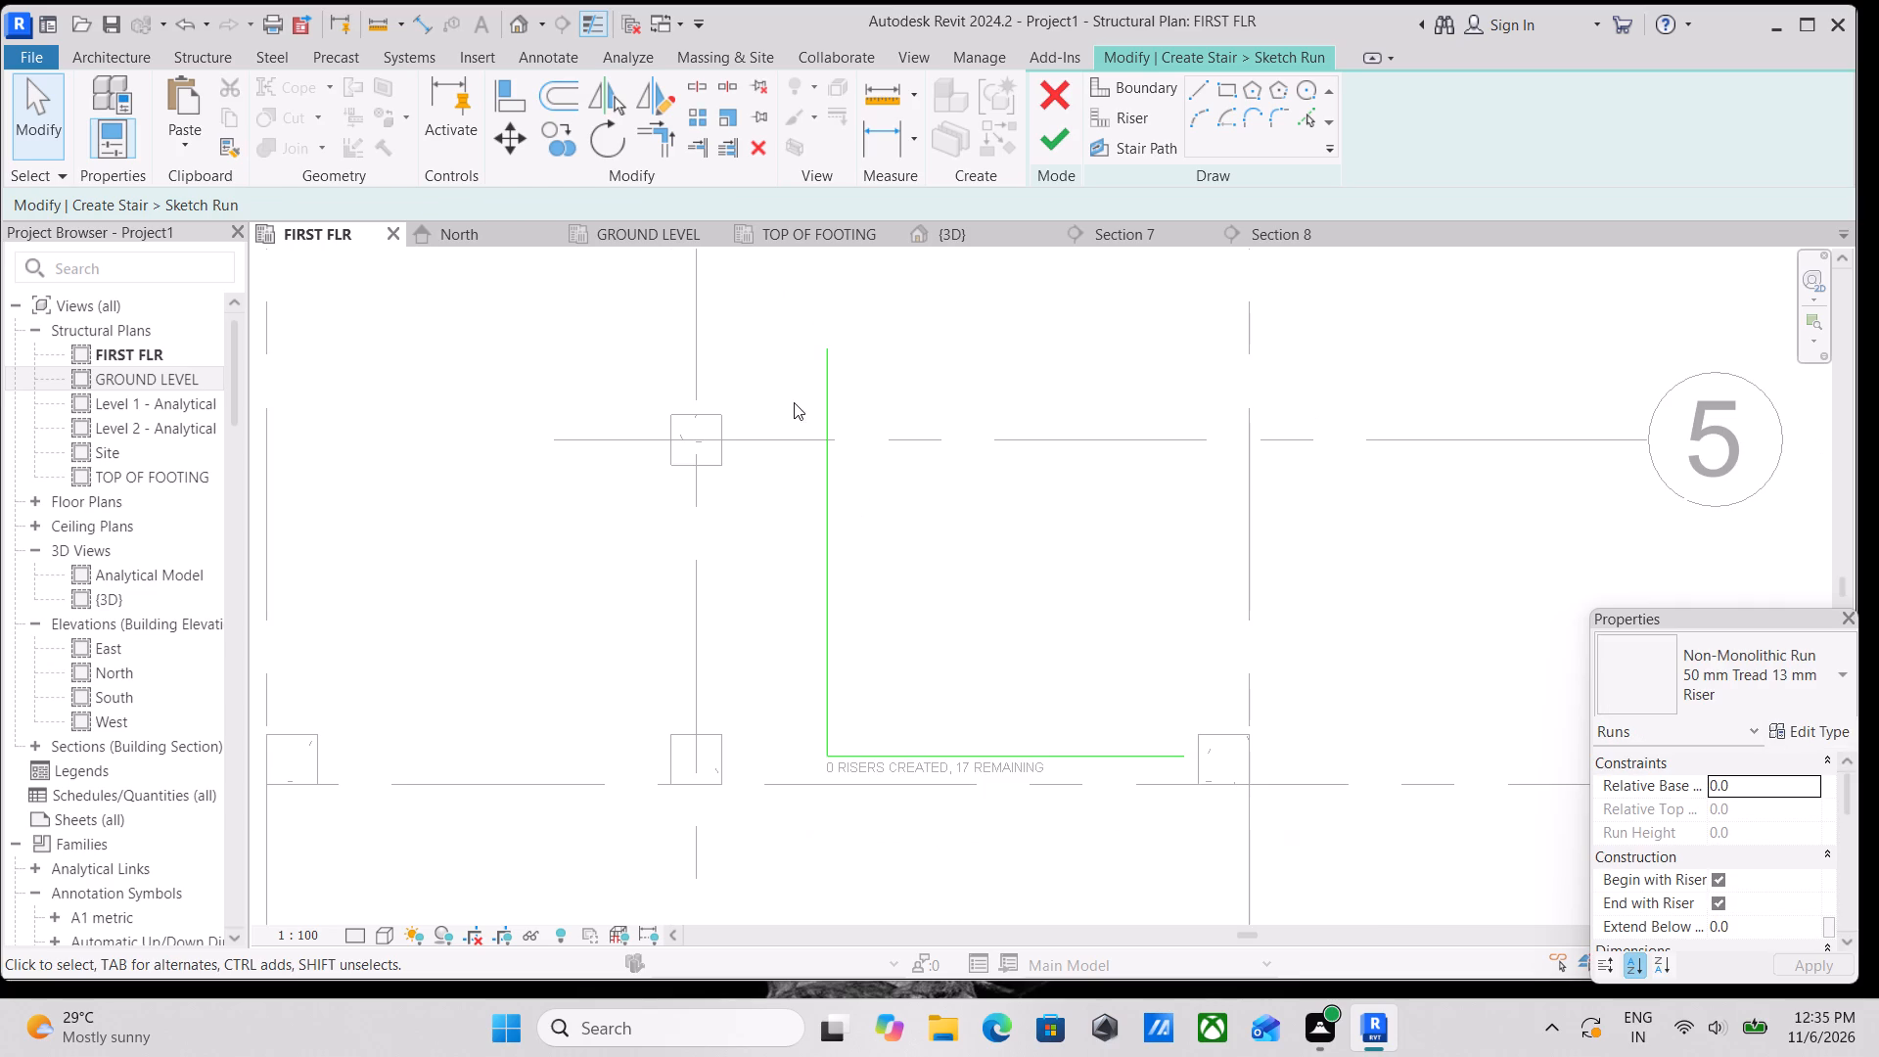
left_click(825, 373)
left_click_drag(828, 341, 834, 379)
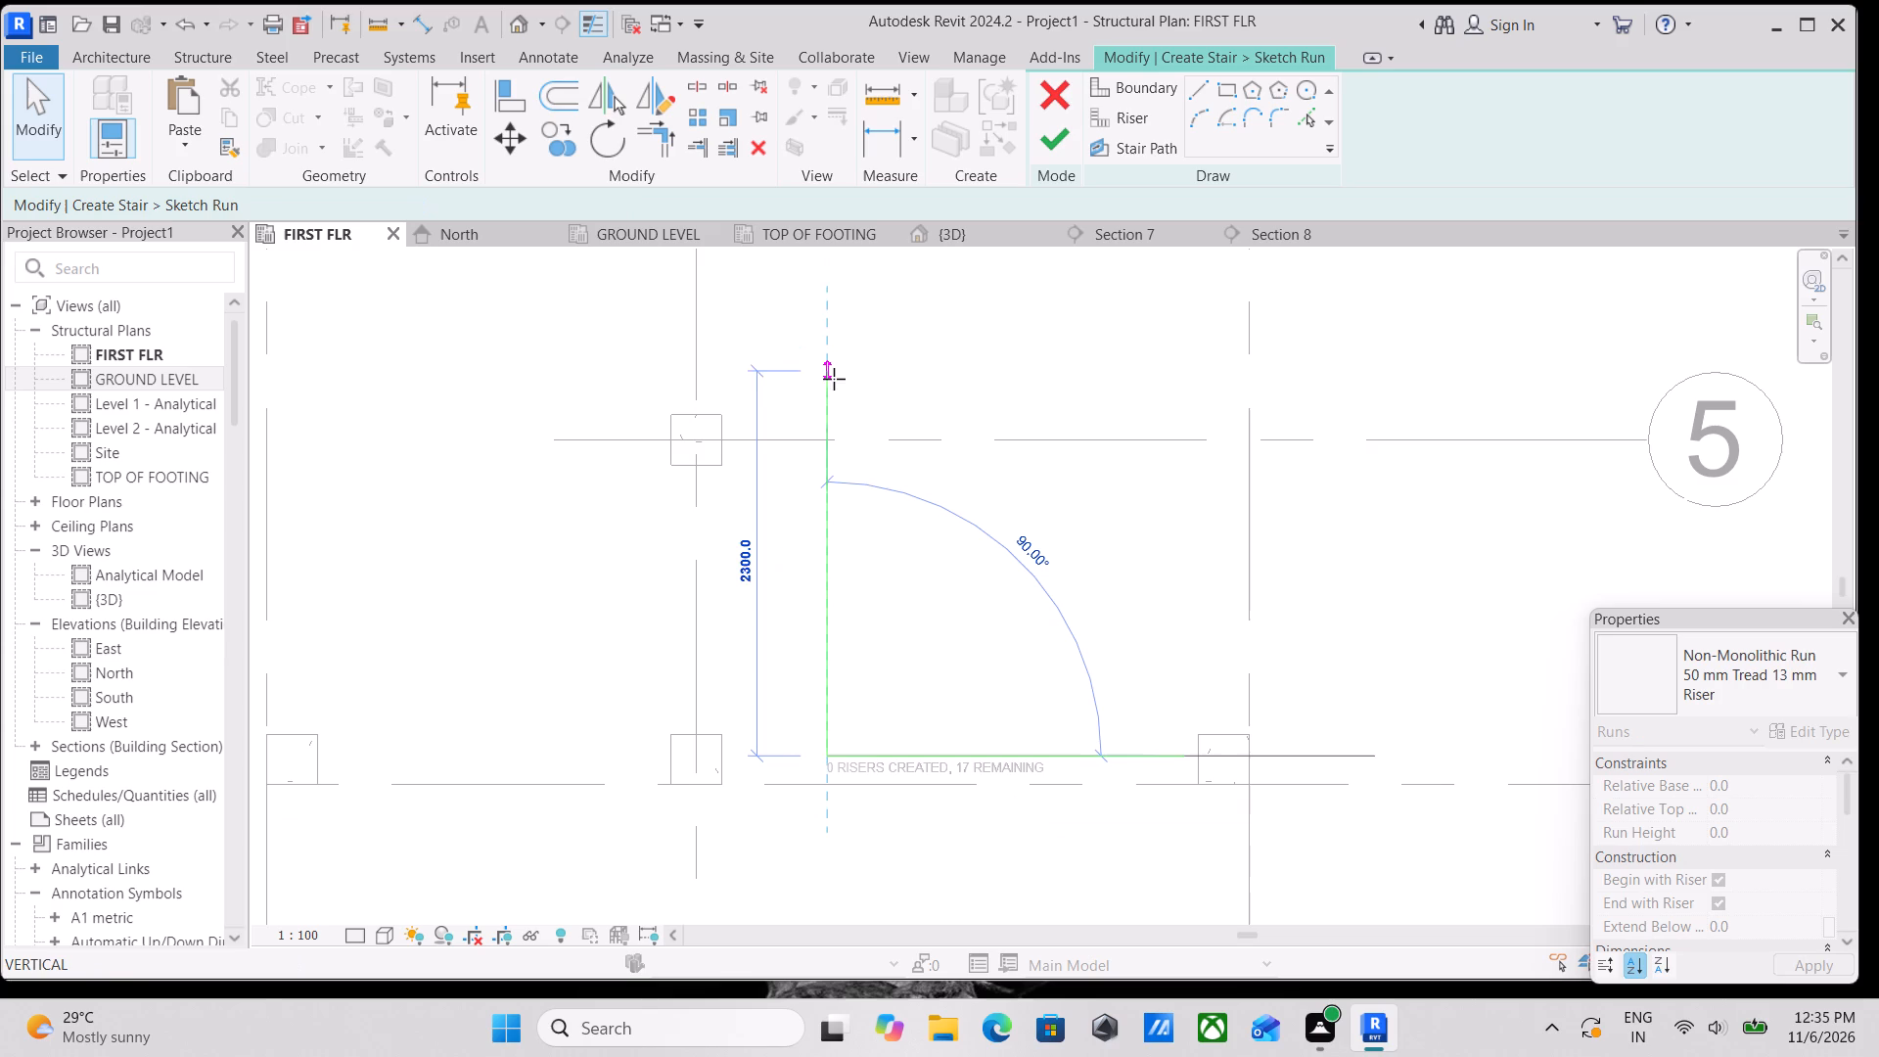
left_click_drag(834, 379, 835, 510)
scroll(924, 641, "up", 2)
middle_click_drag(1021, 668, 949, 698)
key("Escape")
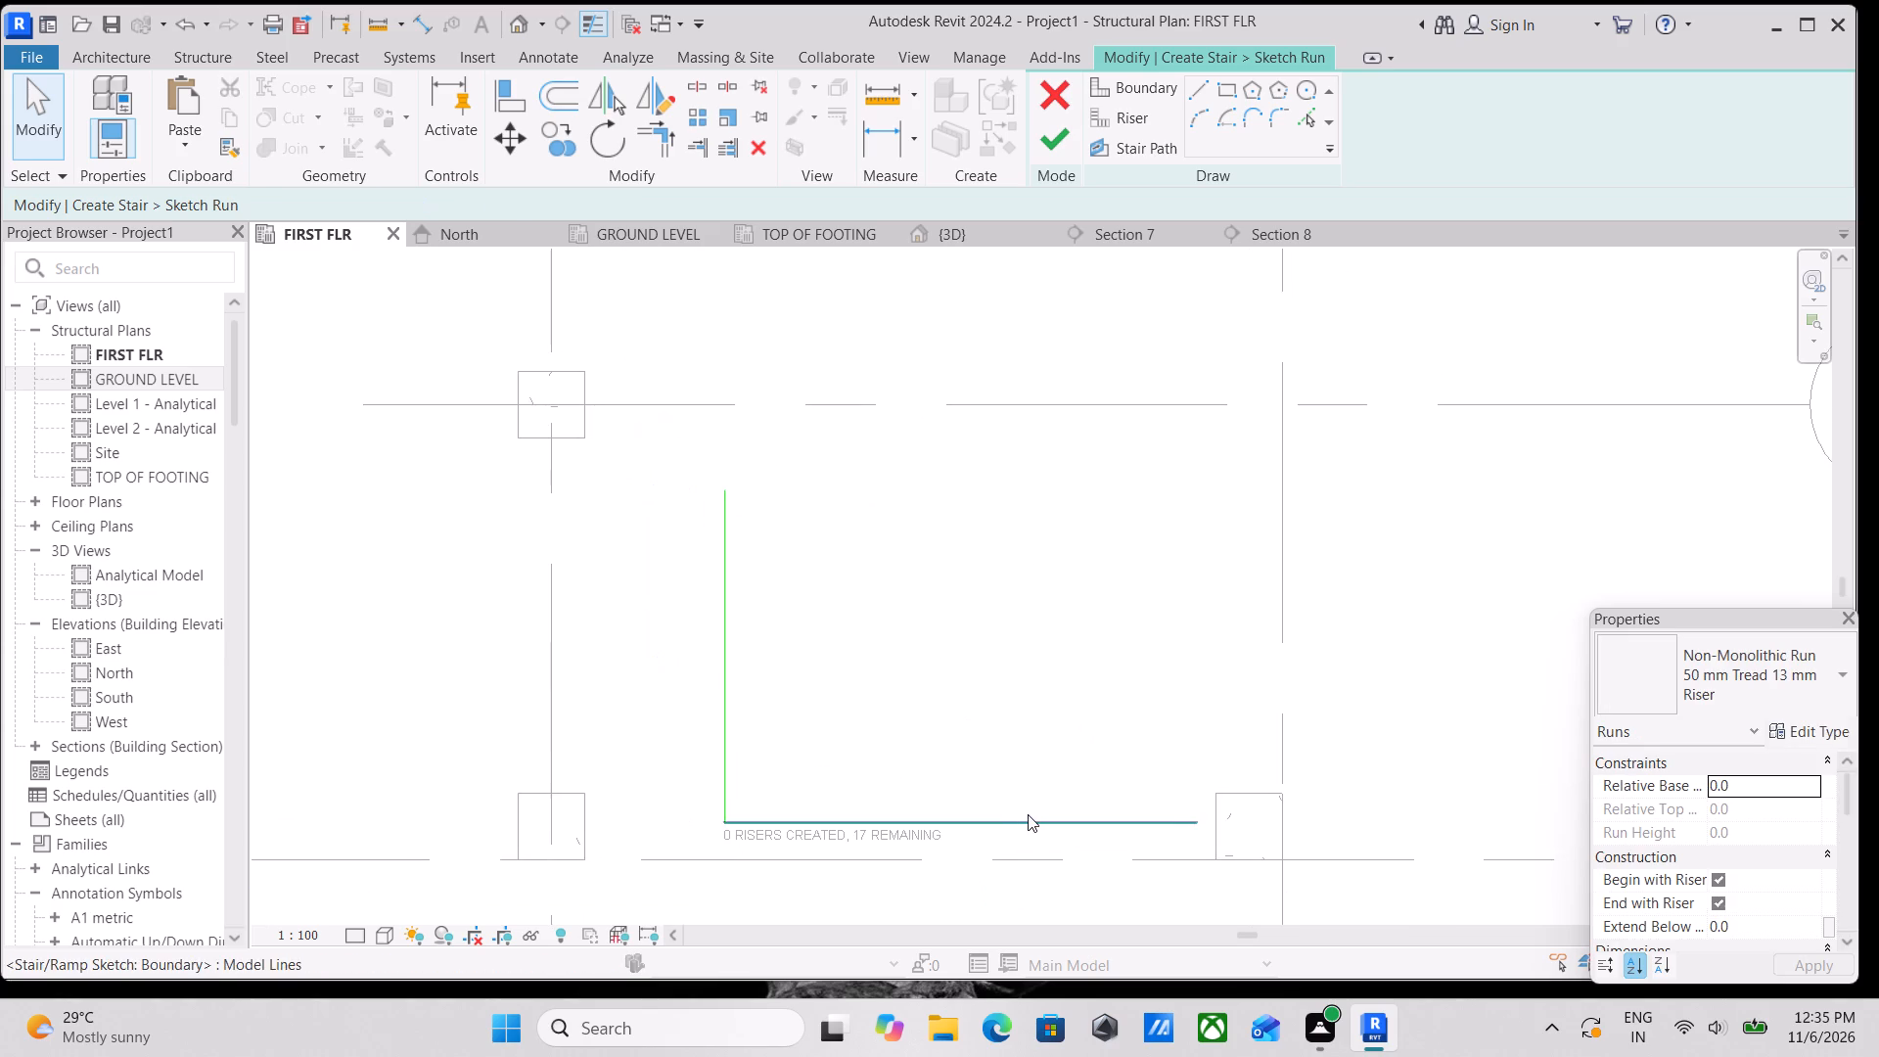
Delete both the vertical and the horizontal run boundary lines between grids 5 and 6.
scroll(1009, 804, "down", 9)
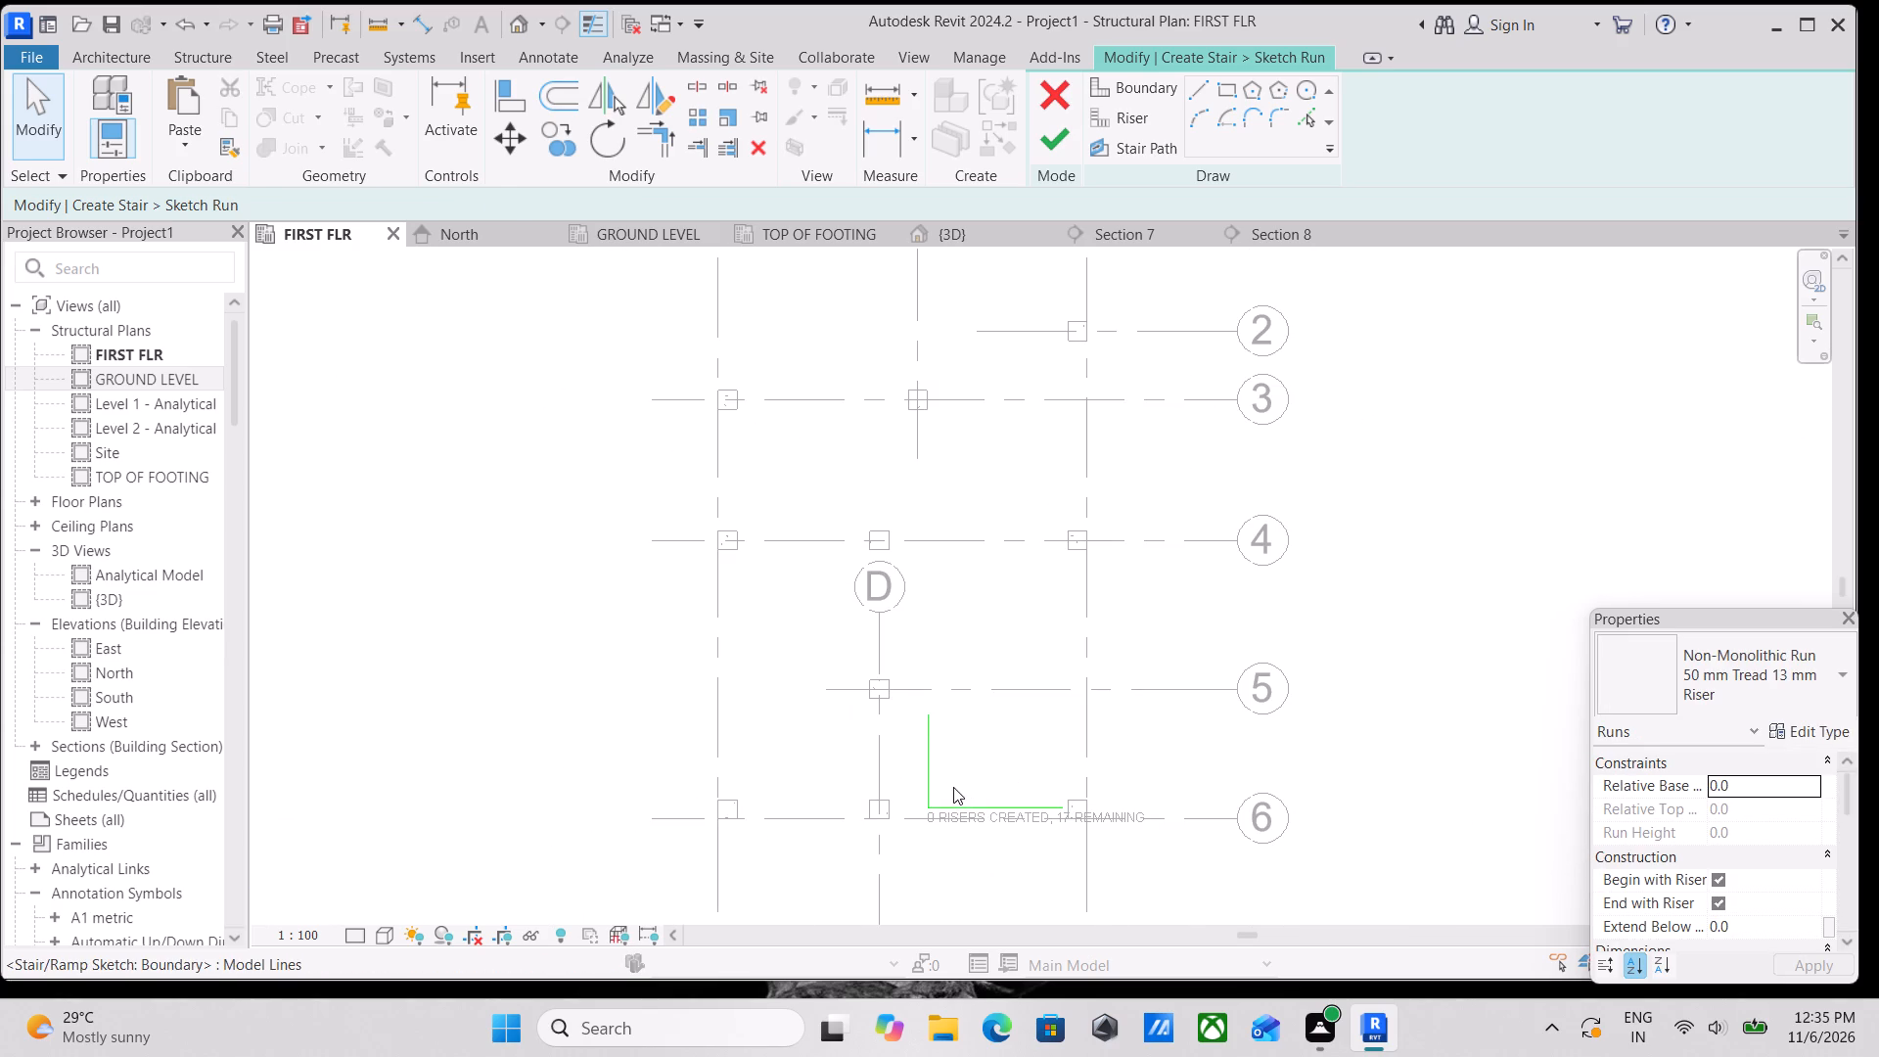
left_click(932, 775)
right_click(932, 775)
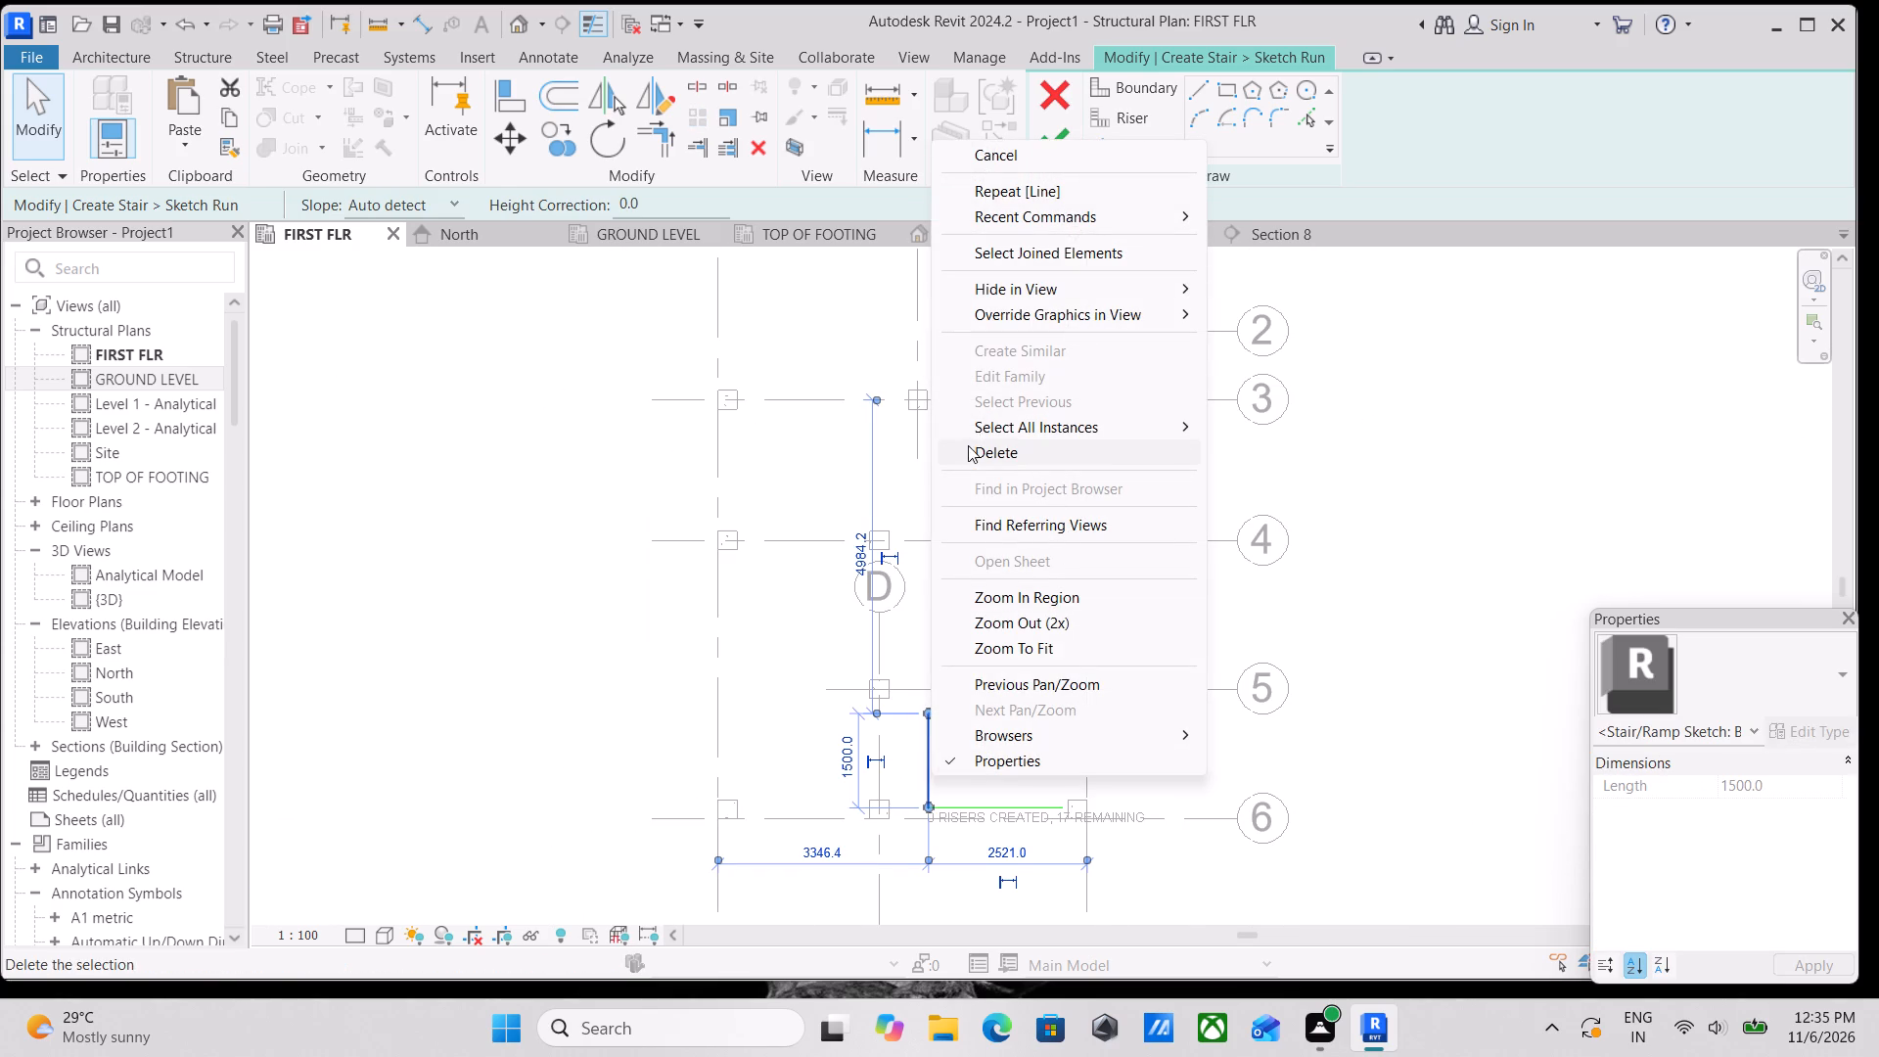
left_click(968, 445)
left_click(968, 801)
right_click(1064, 536)
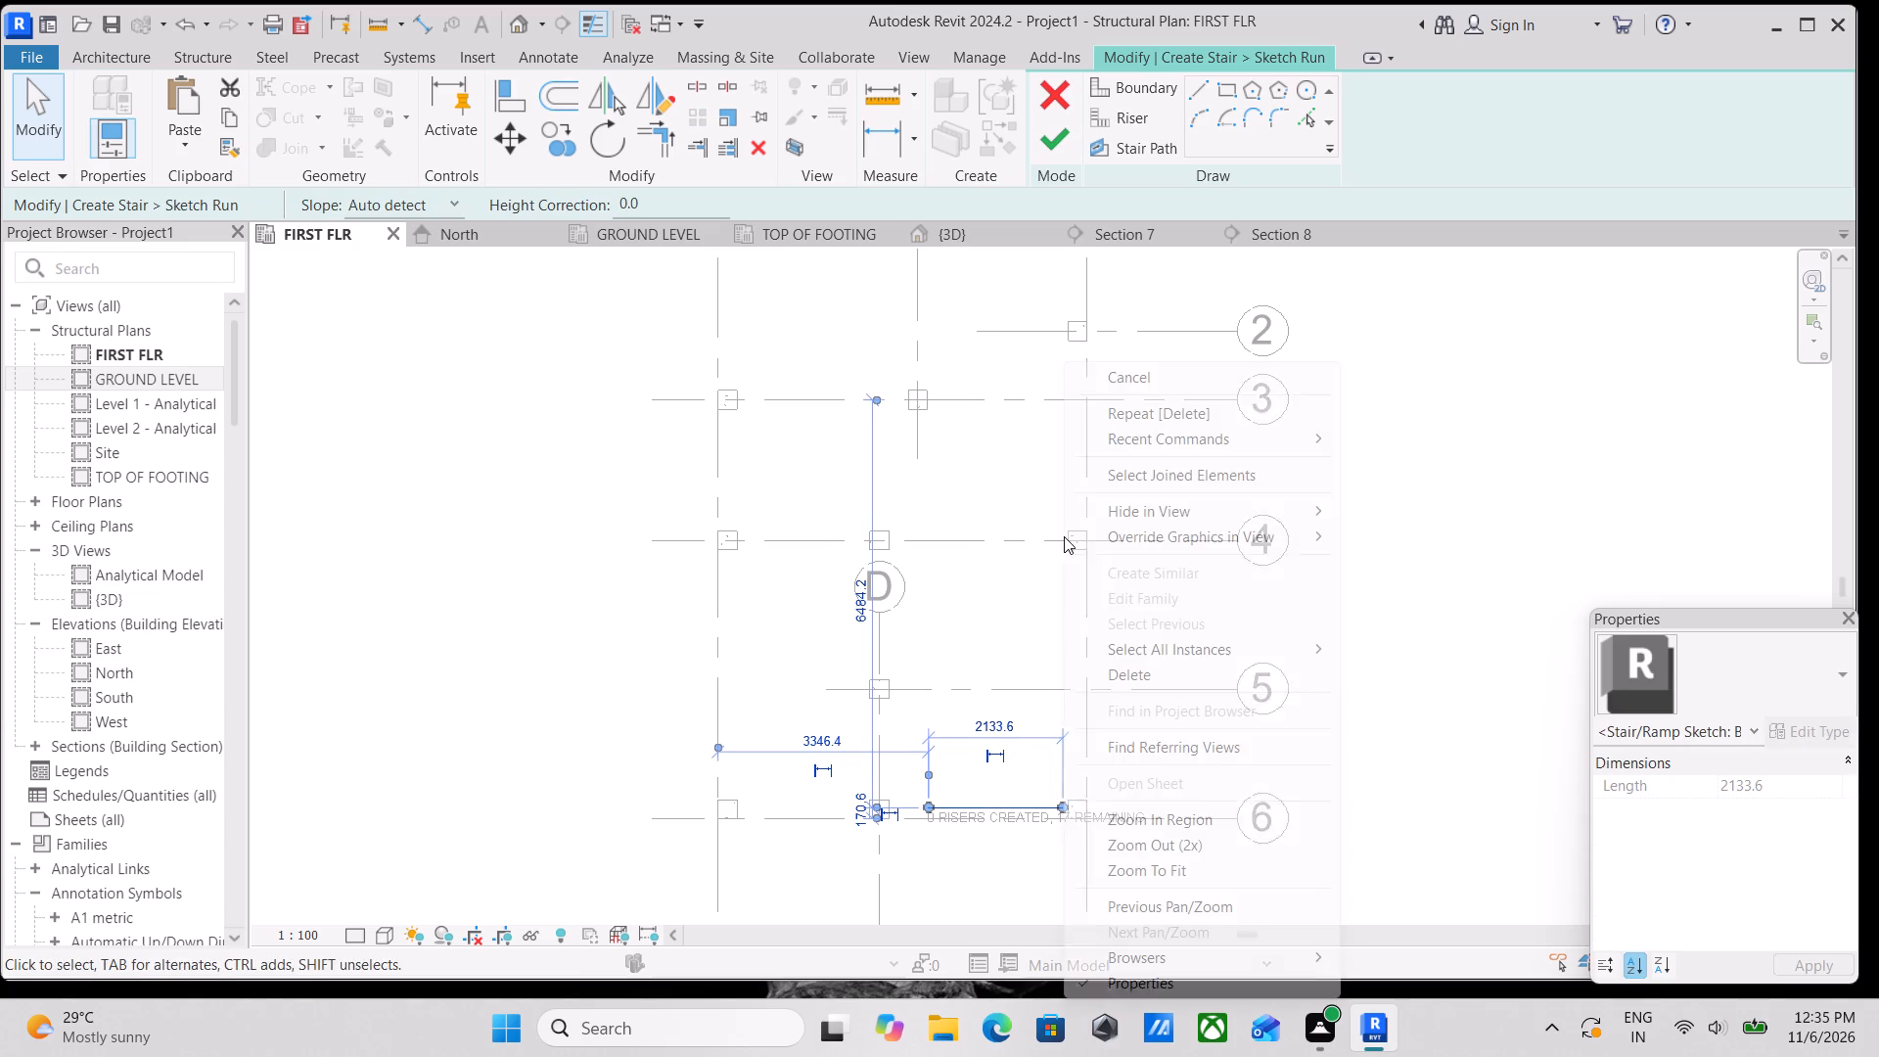
left_click(1131, 670)
scroll(954, 561, "down", 2)
Draw a horizontal run boundary line about 1460 mm long just below grid 1, between the columns at grids A and B.
middle_click_drag(954, 561, 977, 628)
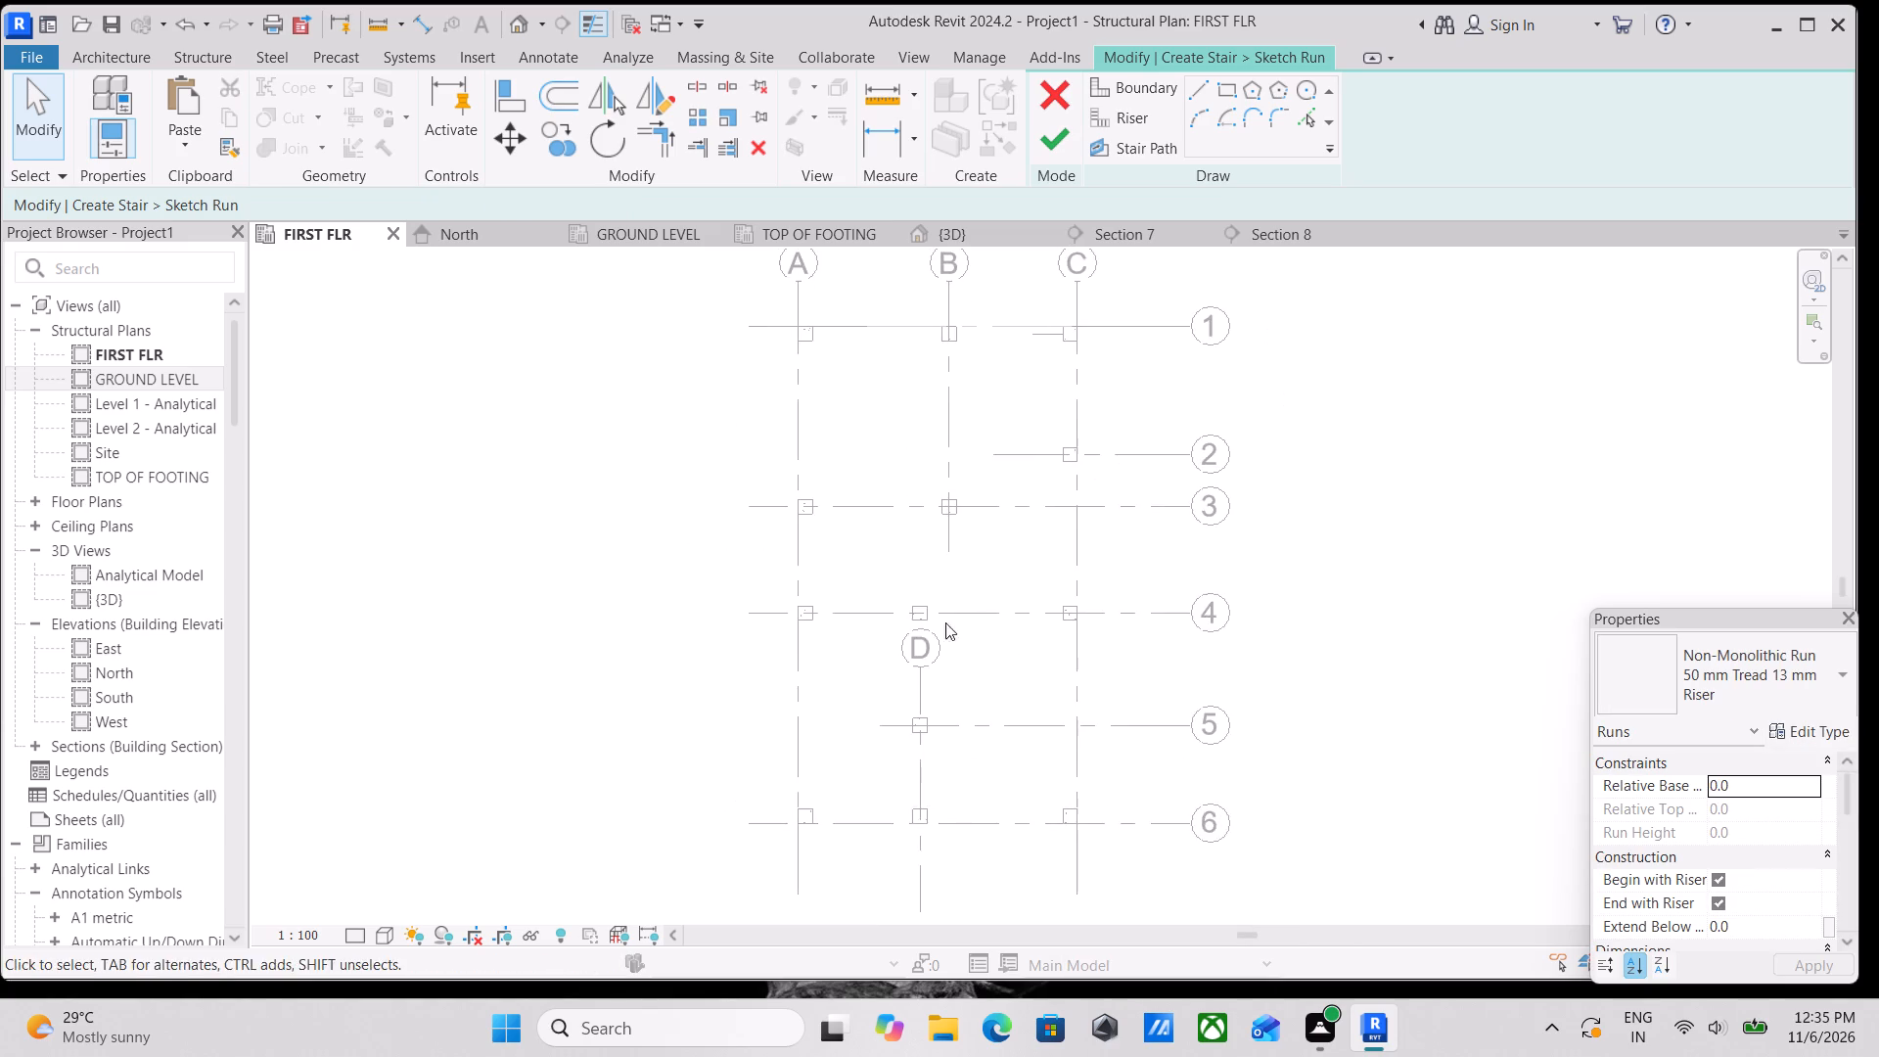
middle_click_drag(877, 527, 894, 626)
middle_click_drag(847, 570, 846, 670)
scroll(822, 494, "up", 2)
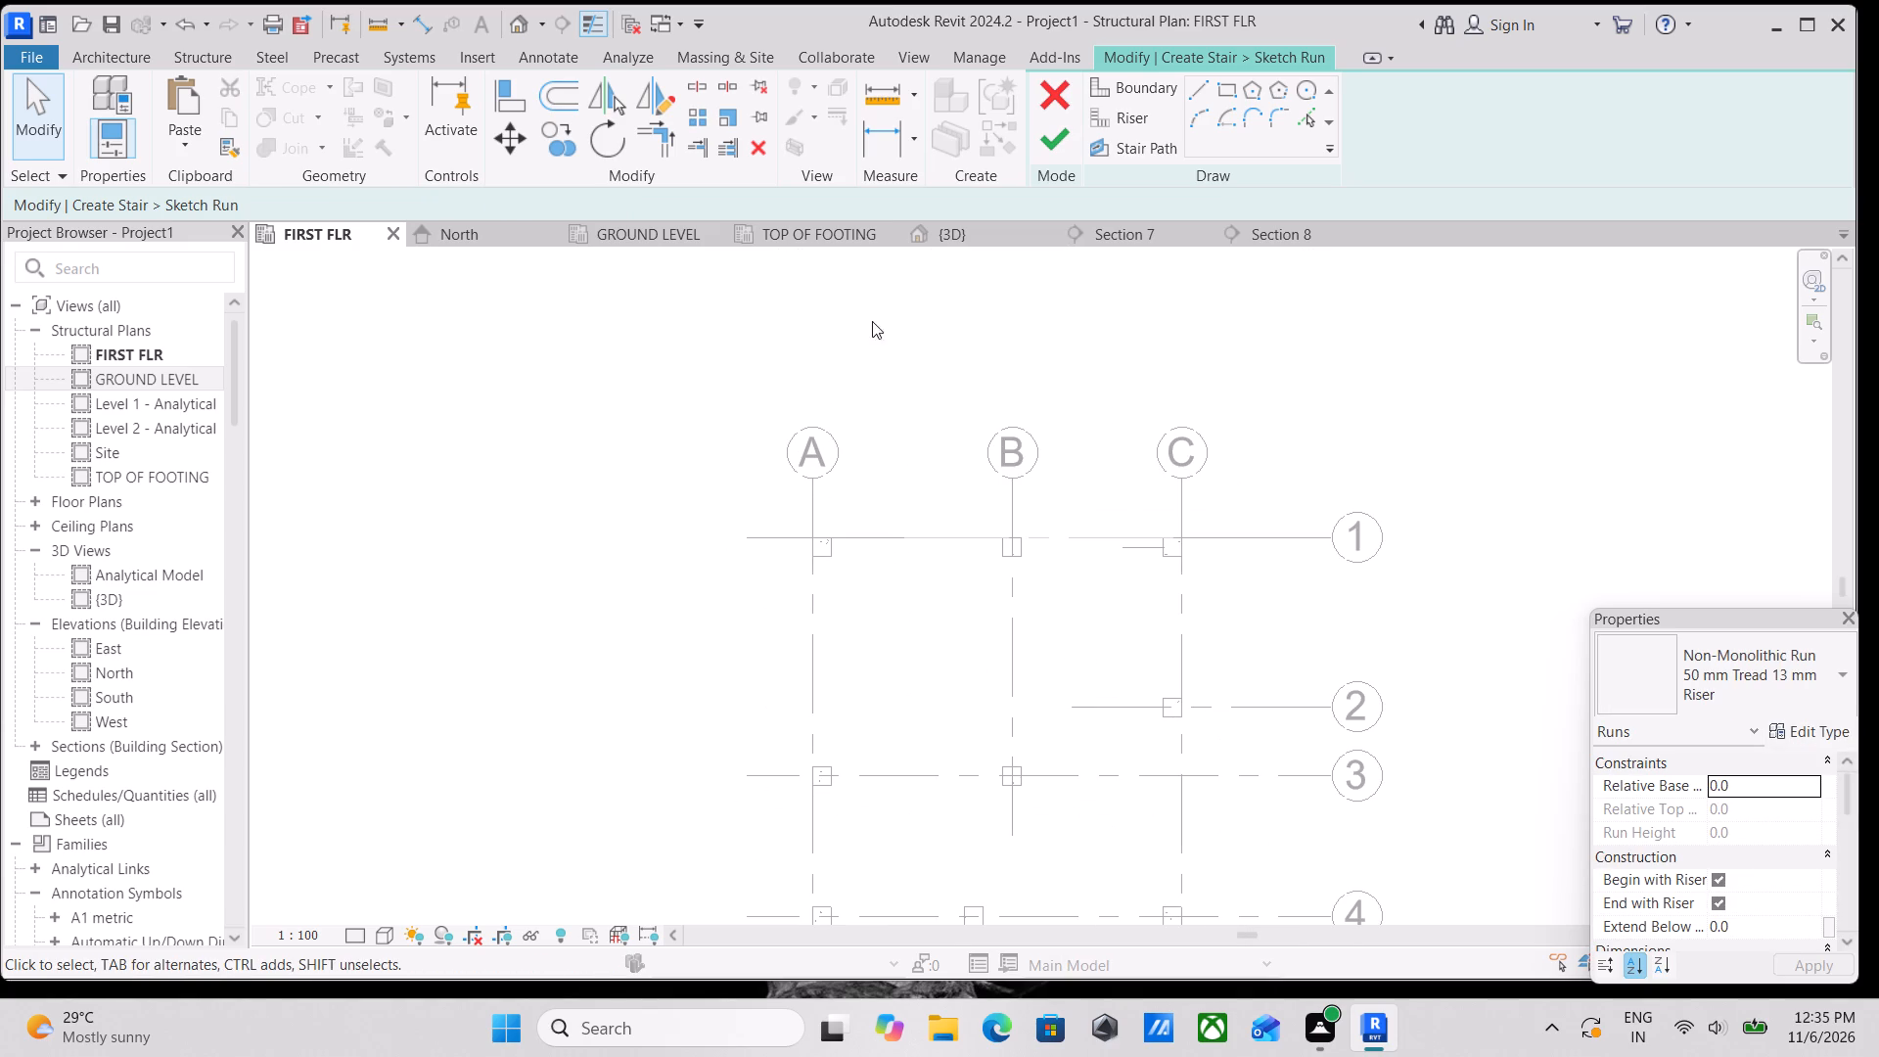
left_click(1120, 85)
scroll(849, 598, "up", 4)
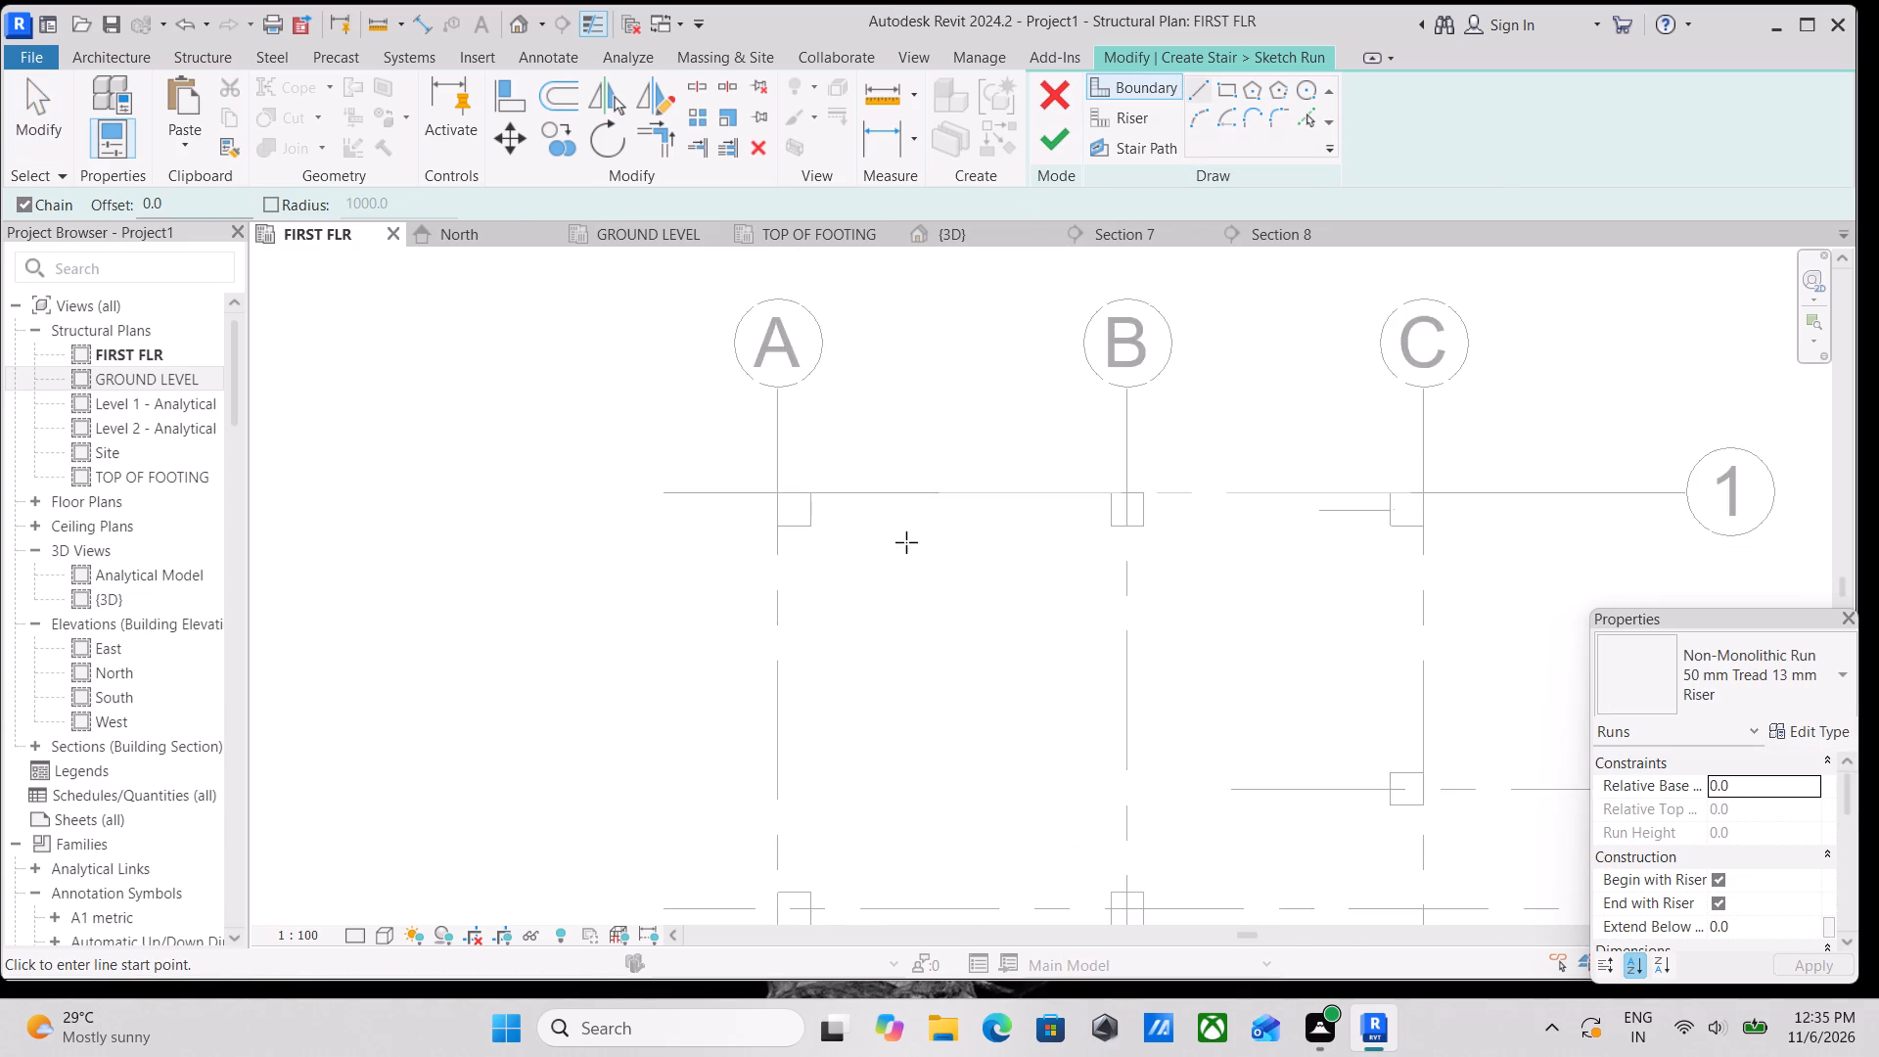
scroll(906, 542, "up", 7)
left_click(796, 482)
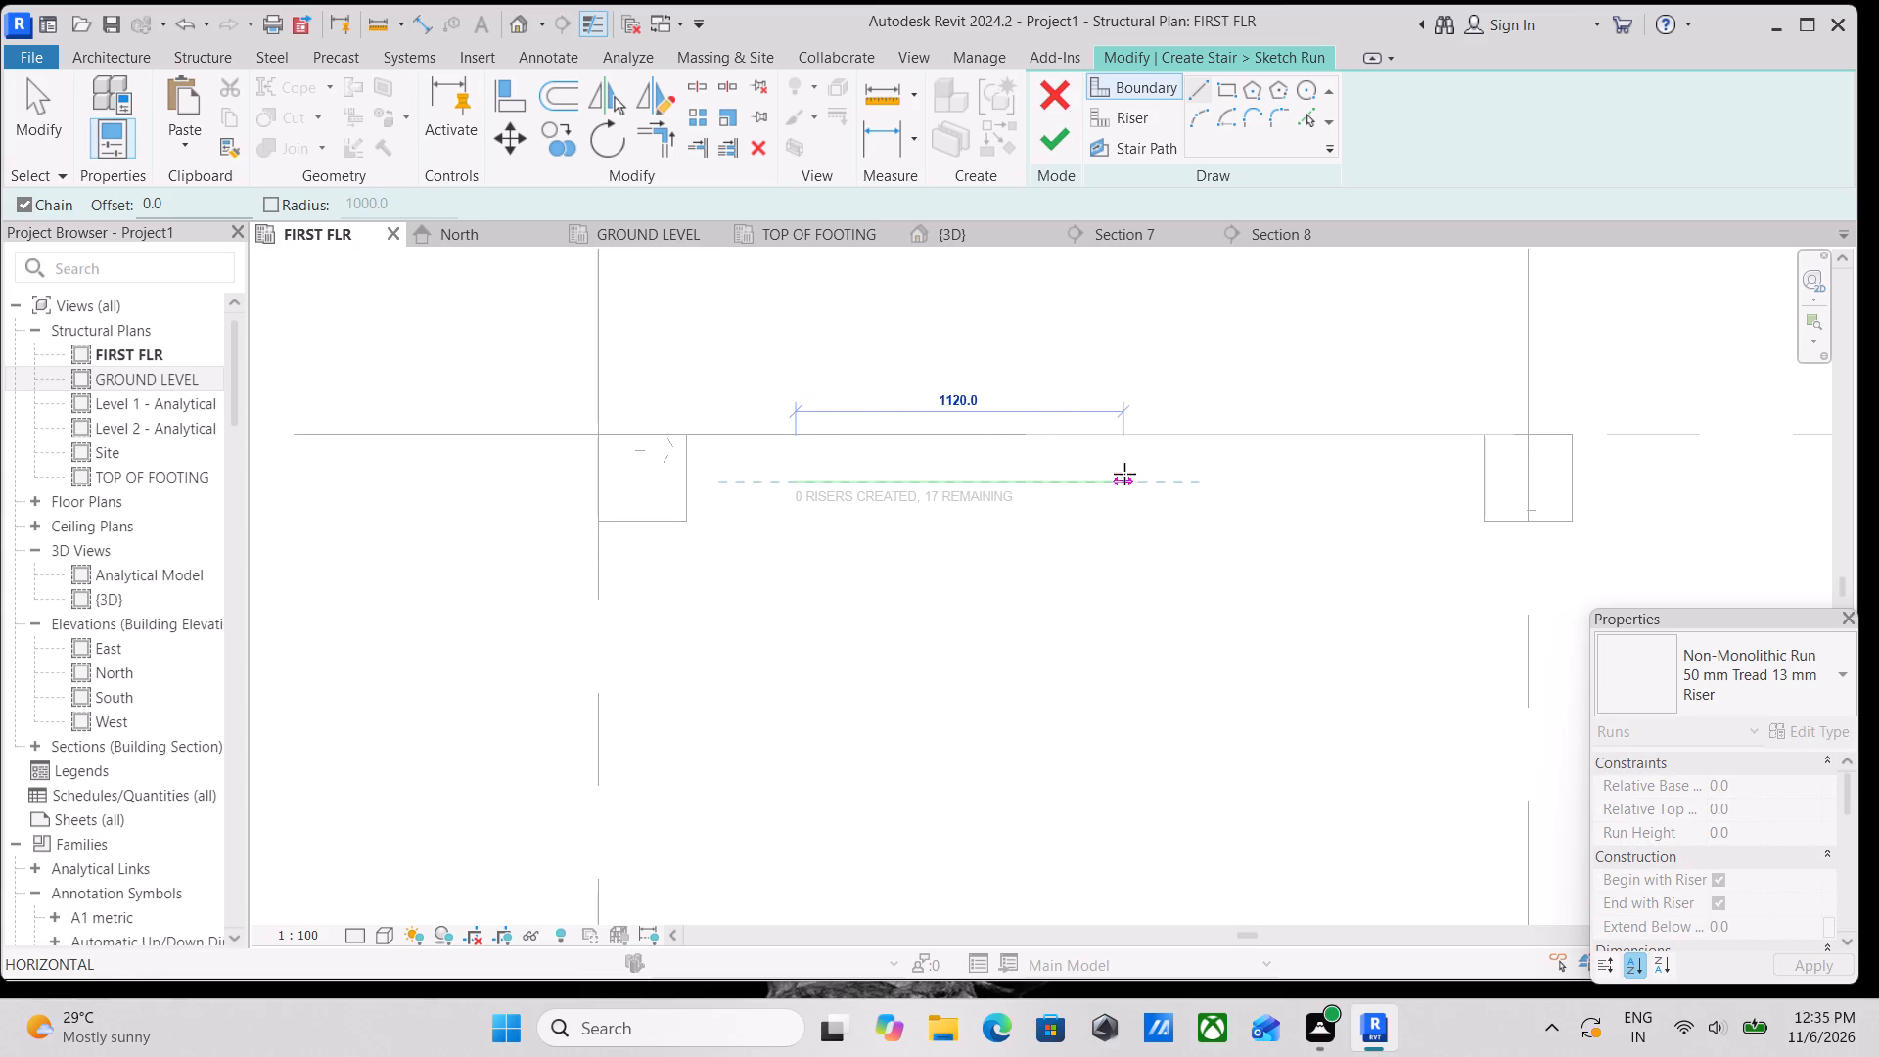
left_click(1222, 476)
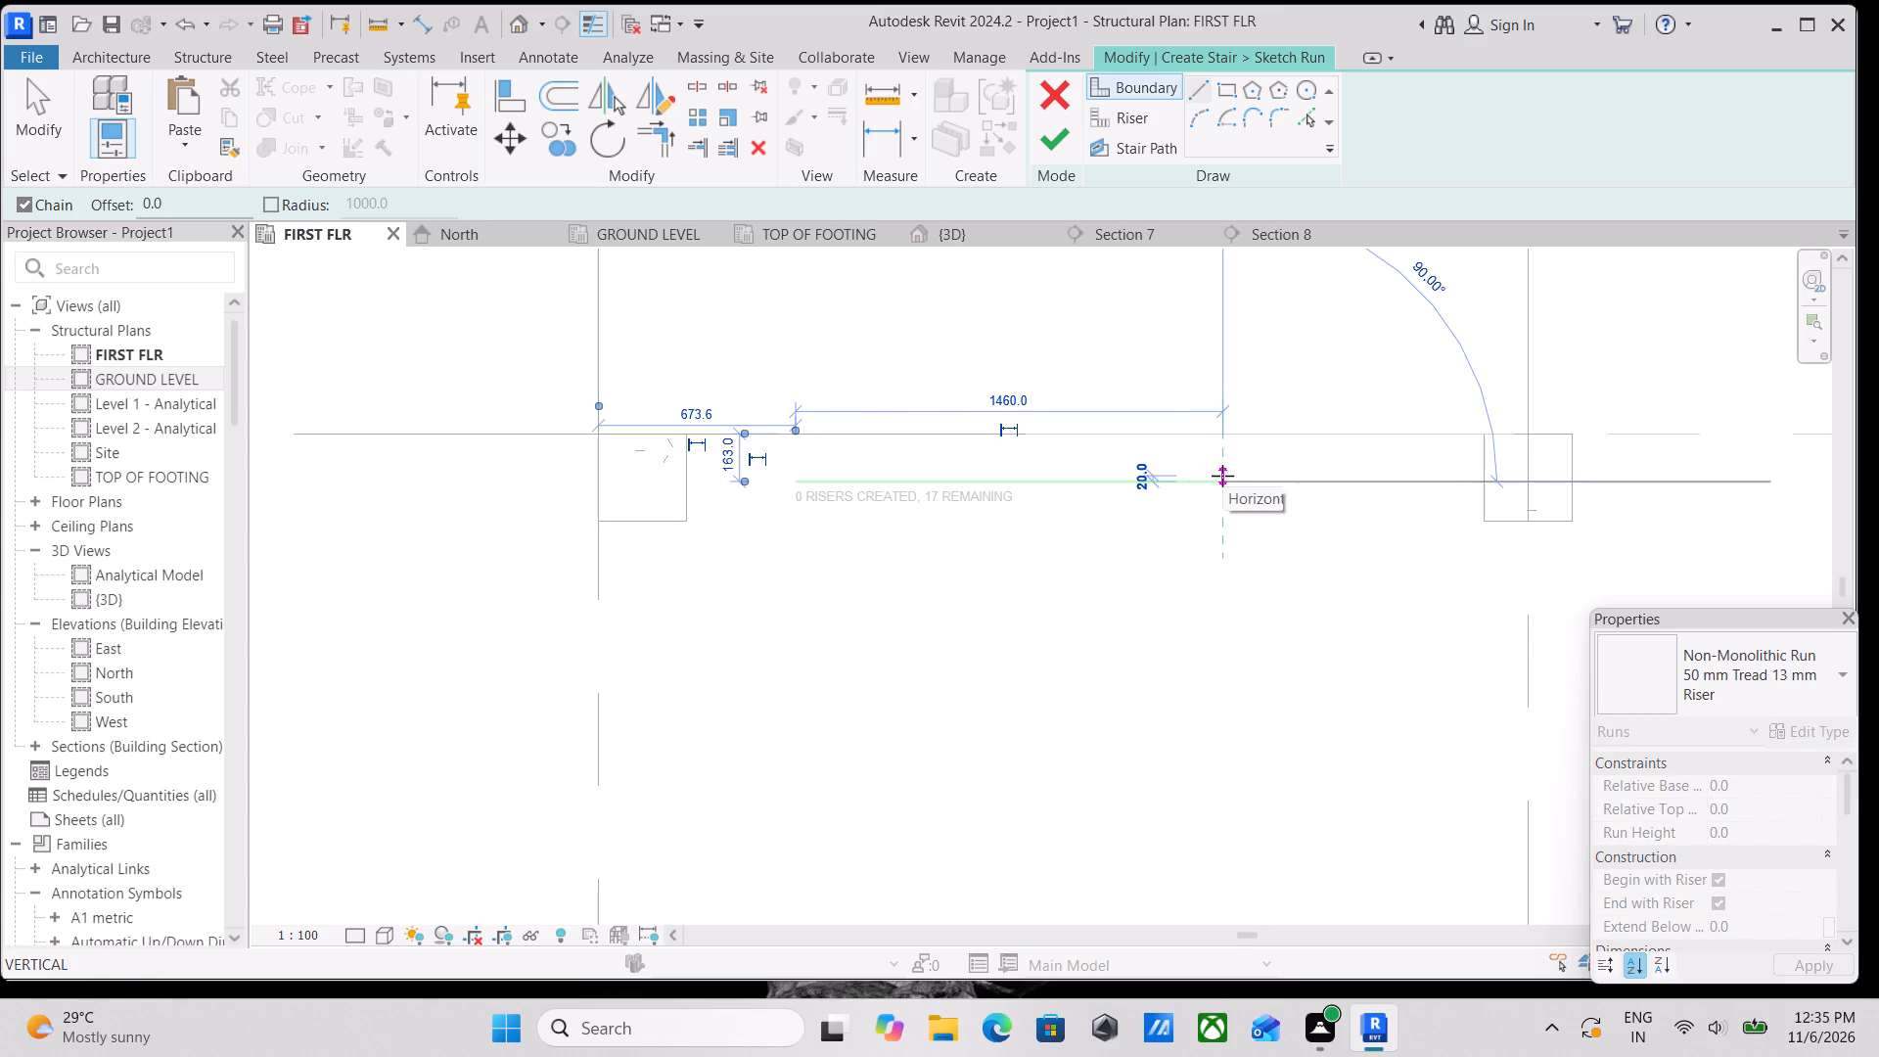
key("Escape")
key("Escape")
key("Escape")
Set the length of the horizontal boundary line below grid 1 to 7'.
scroll(873, 513, "up", 2)
key("Escape")
left_click(881, 465)
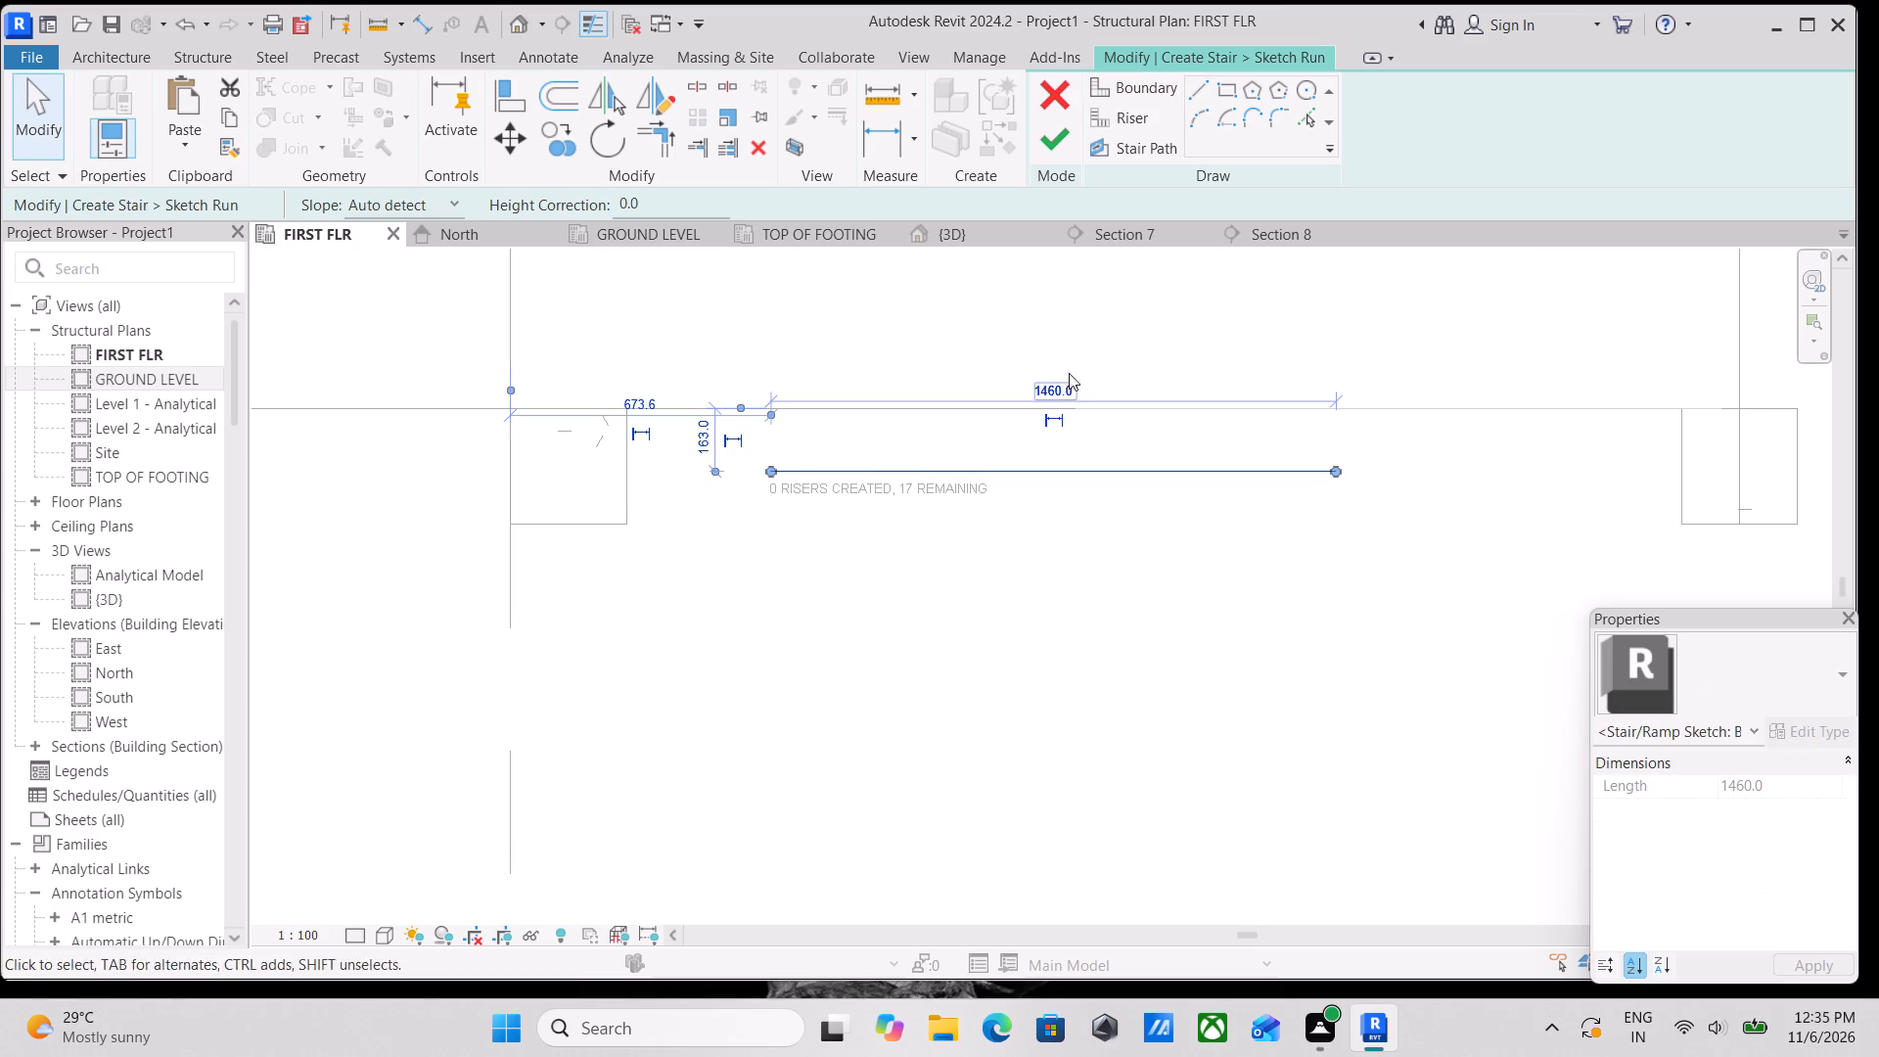
left_click(1068, 383)
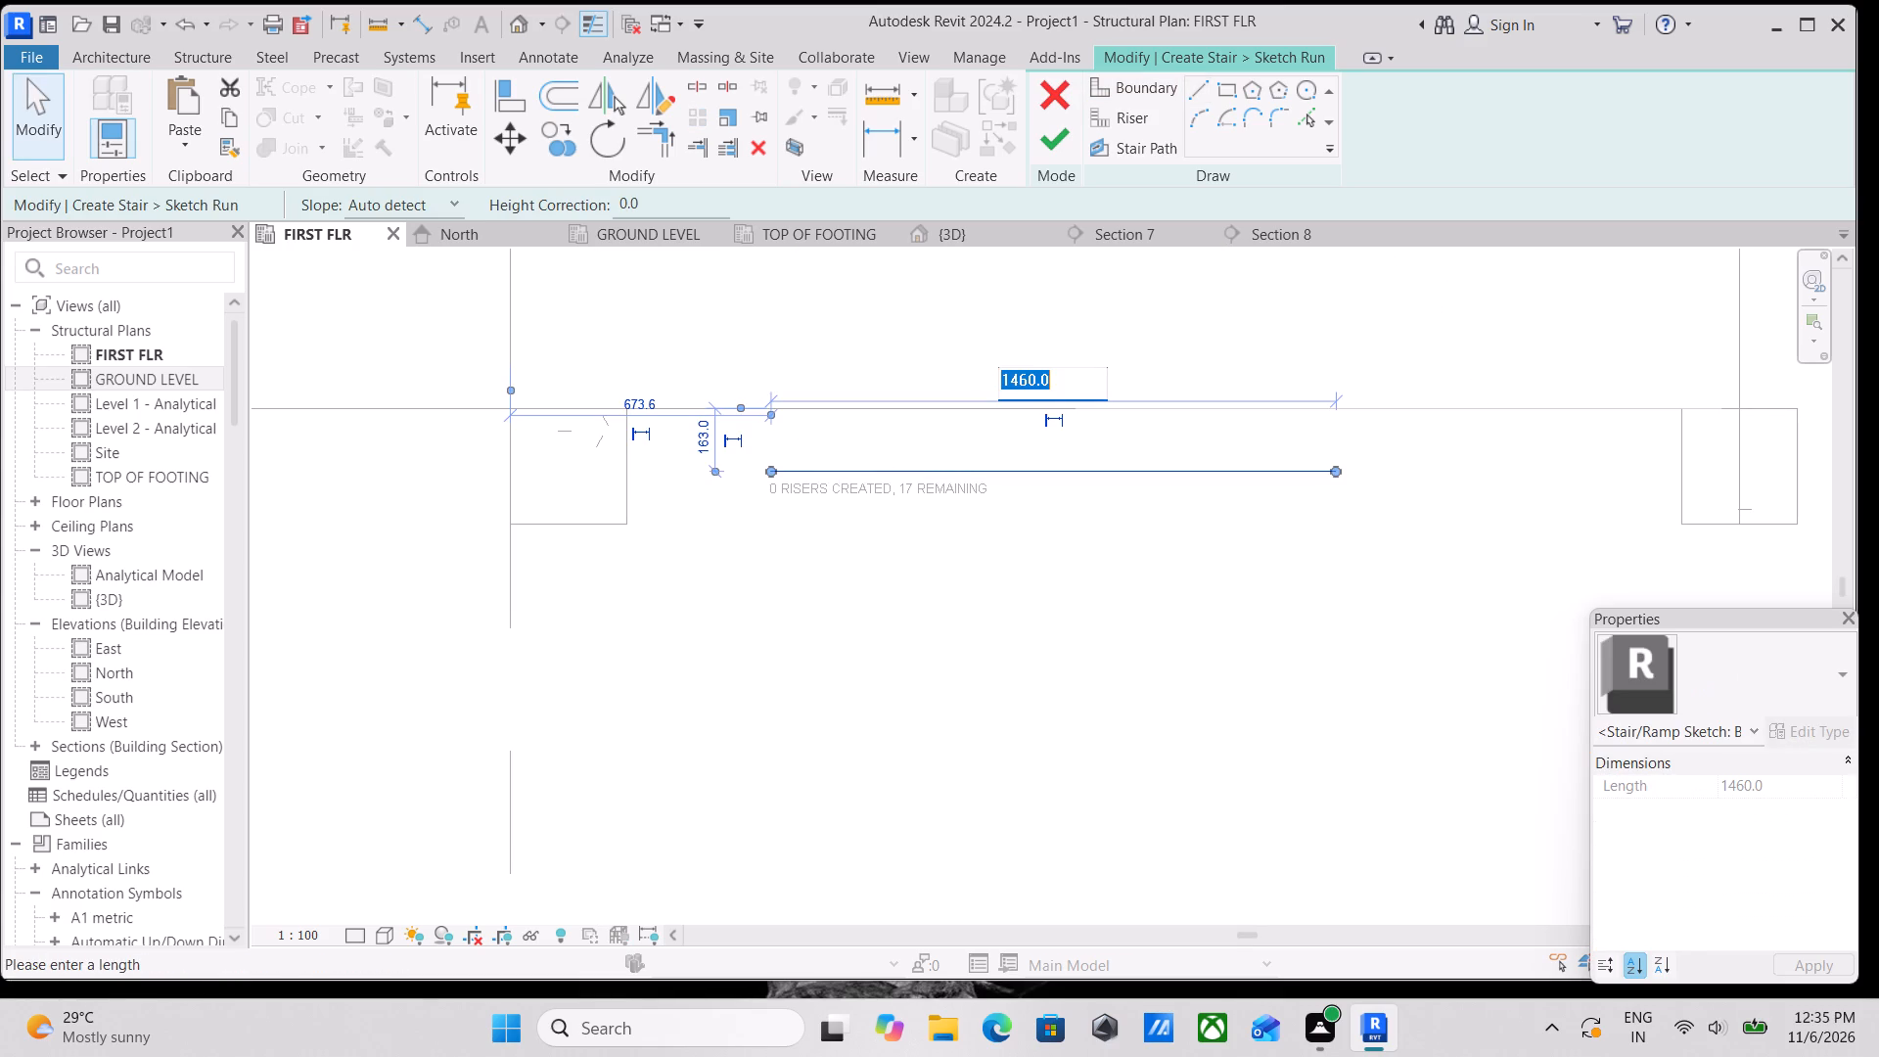
type("7'")
key("Return")
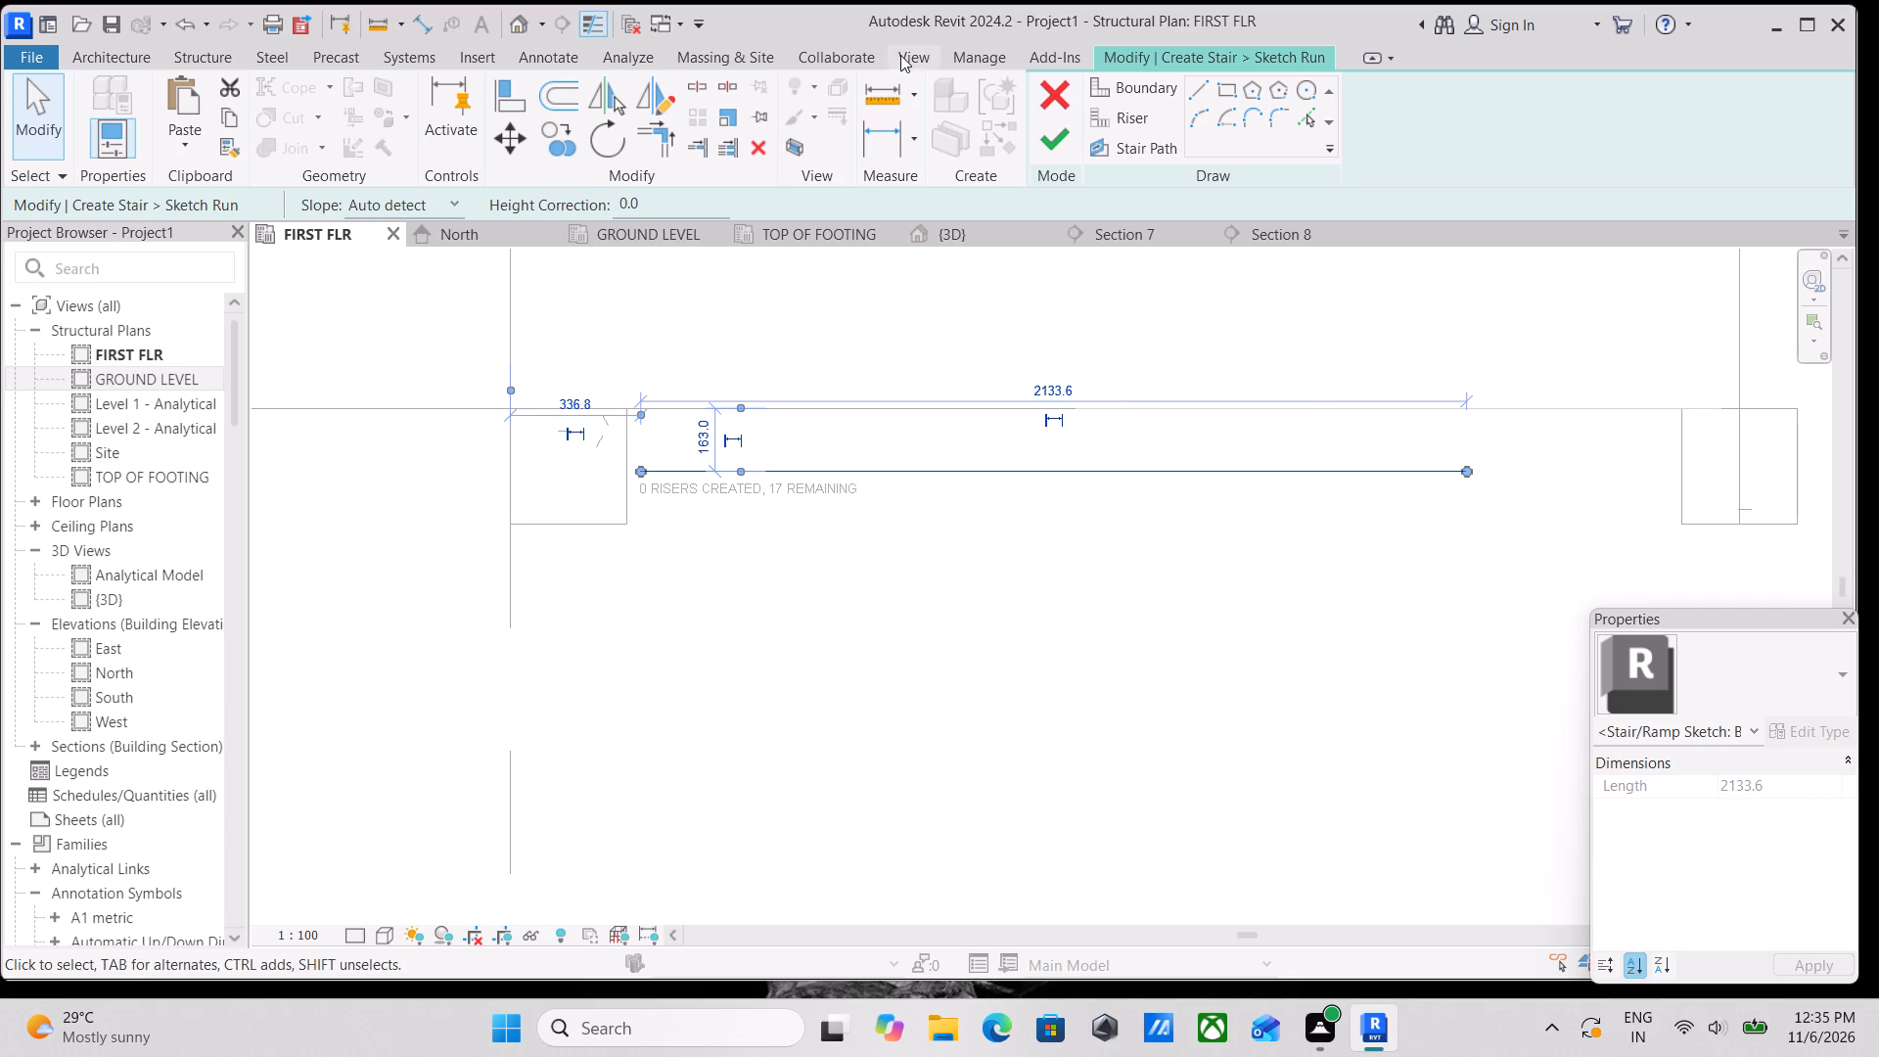
scroll(788, 123, "down", 1)
key("Escape")
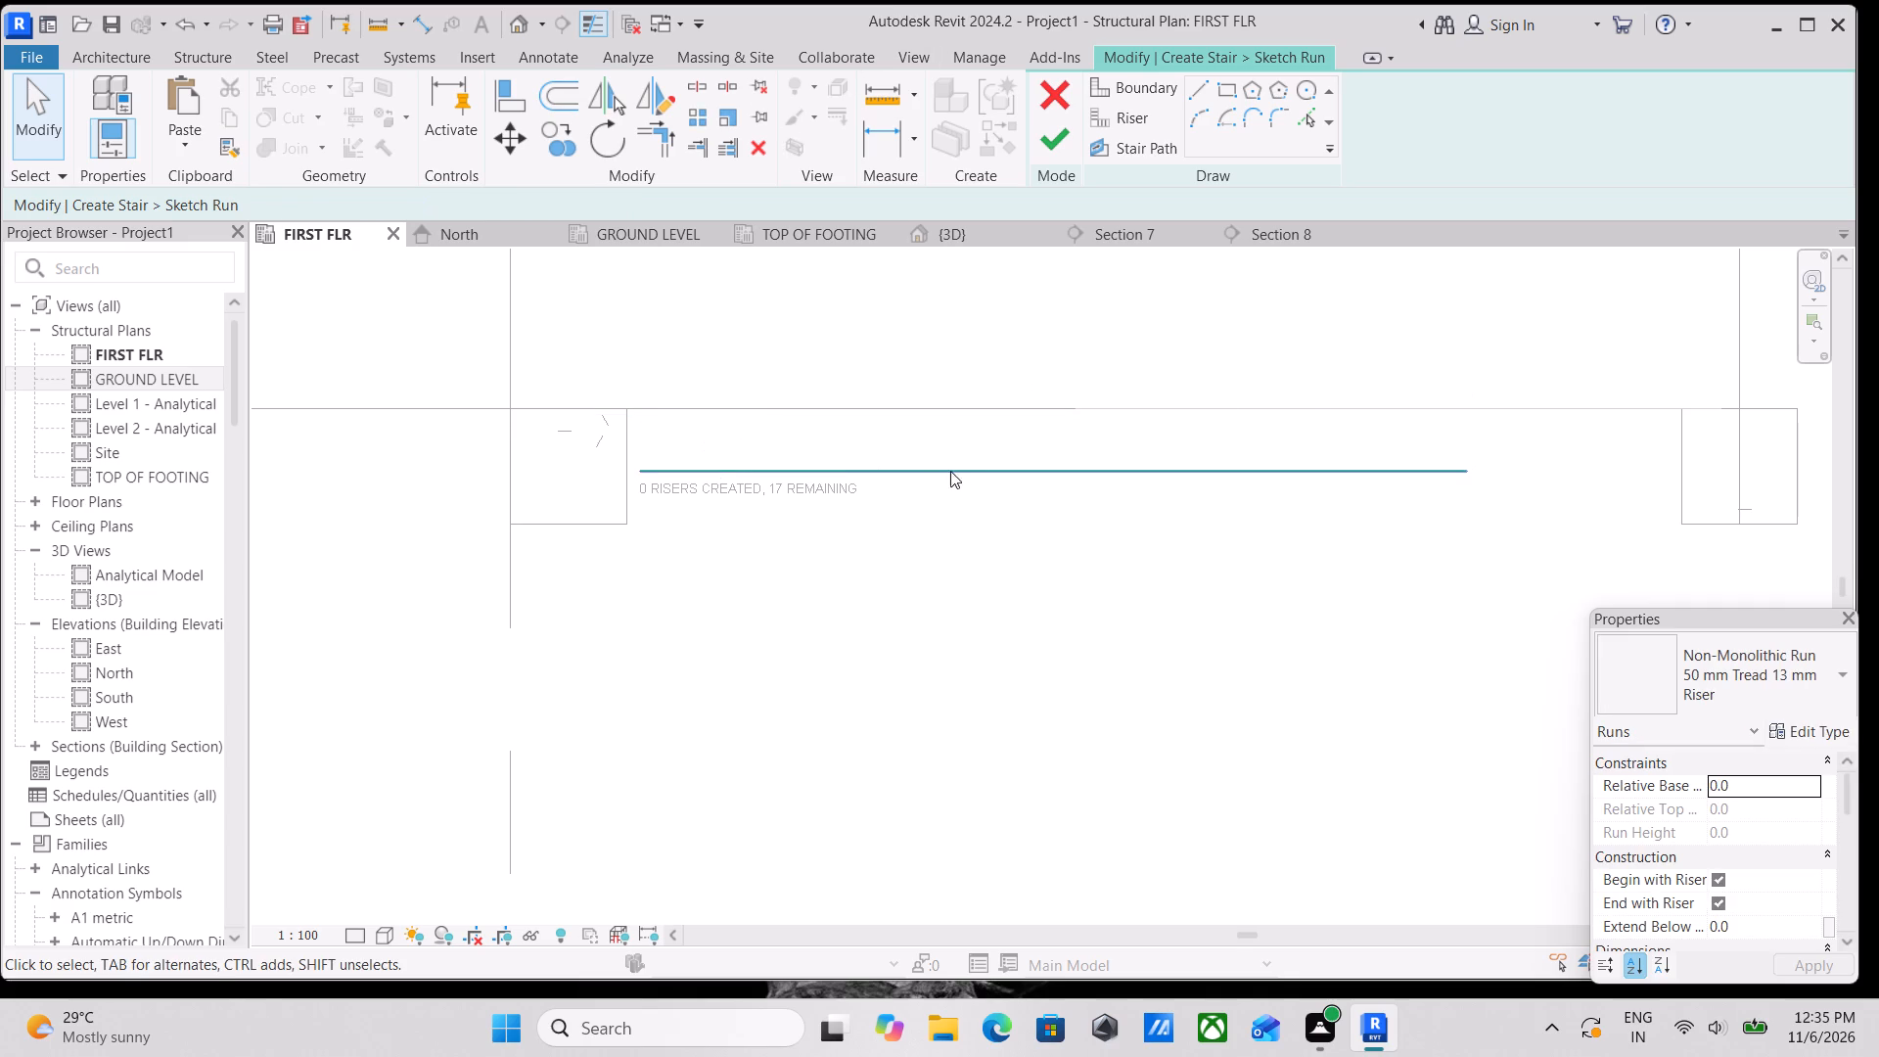
Nudge the 7' boundary line about 150 mm toward grid B, clear of the column at grid A.
left_click(985, 470)
key("Right")
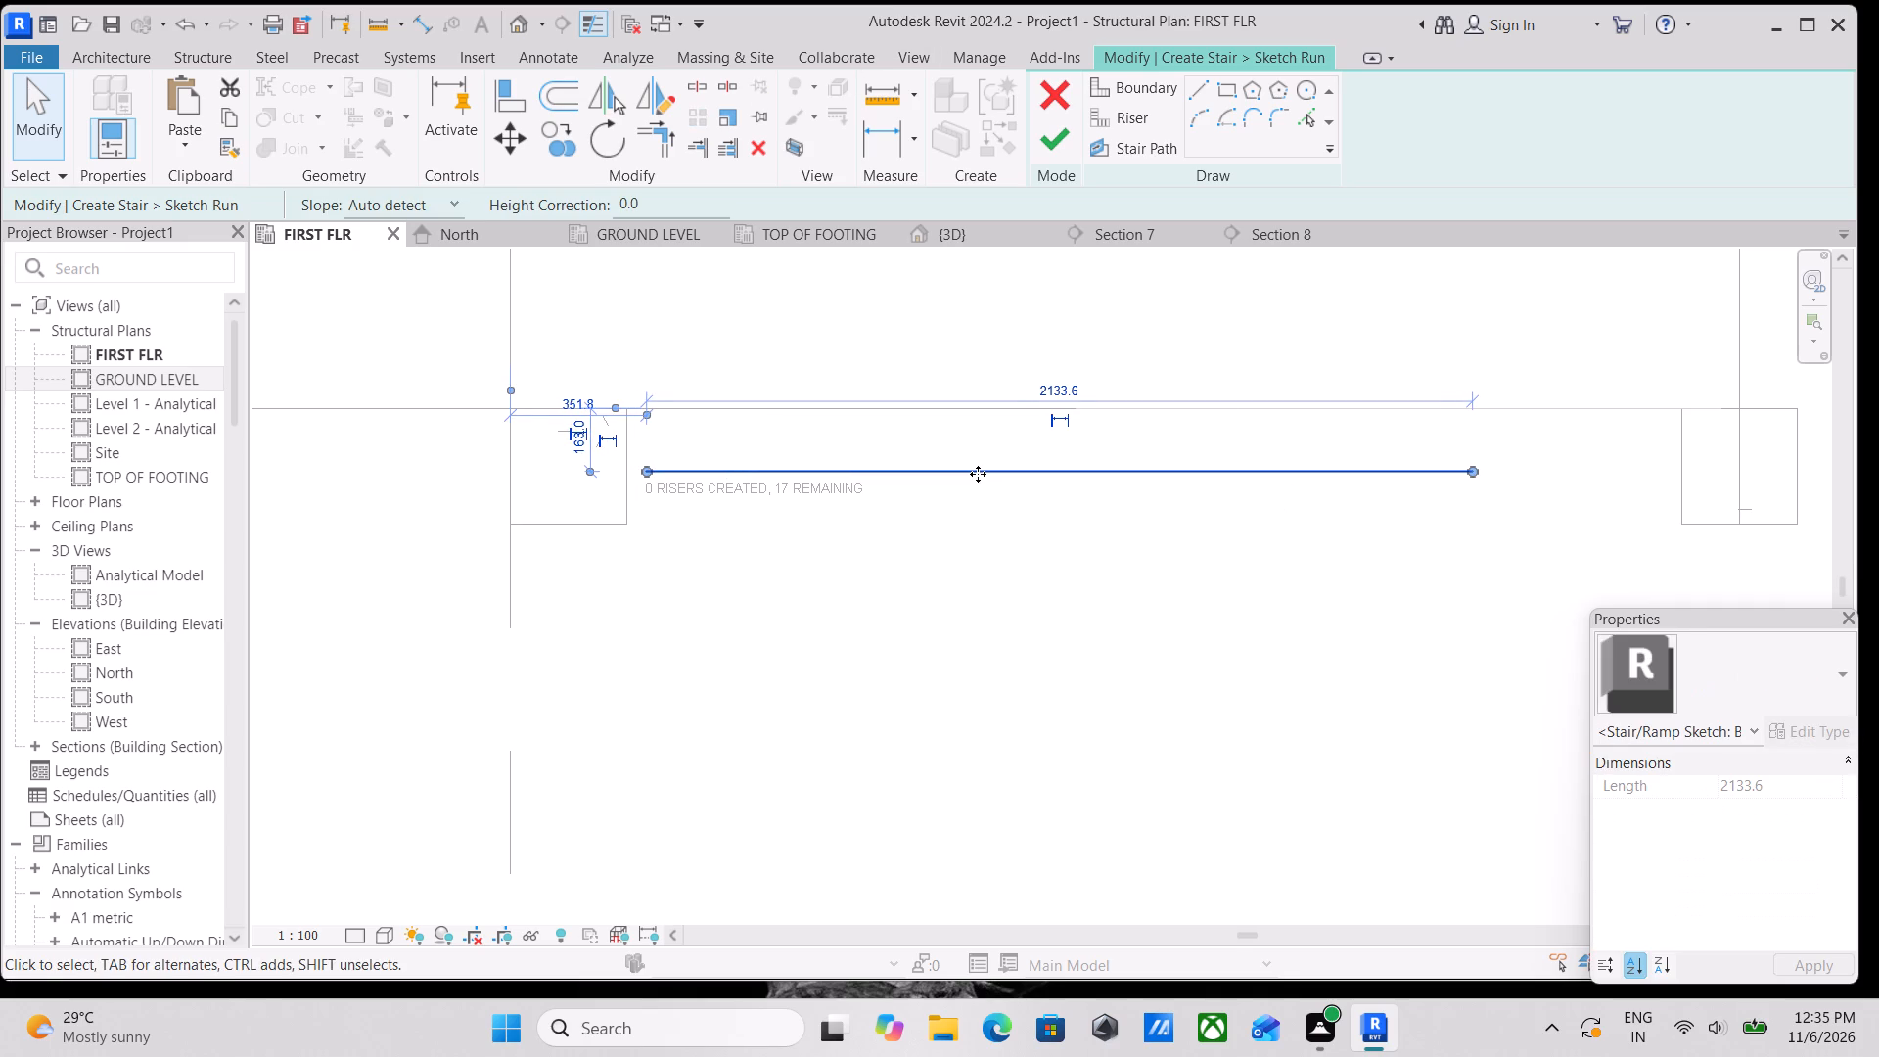
key("Right")
key("Right")
key("Right")
key("Right")
key("Right")
key("Right")
key("Right")
key("Right")
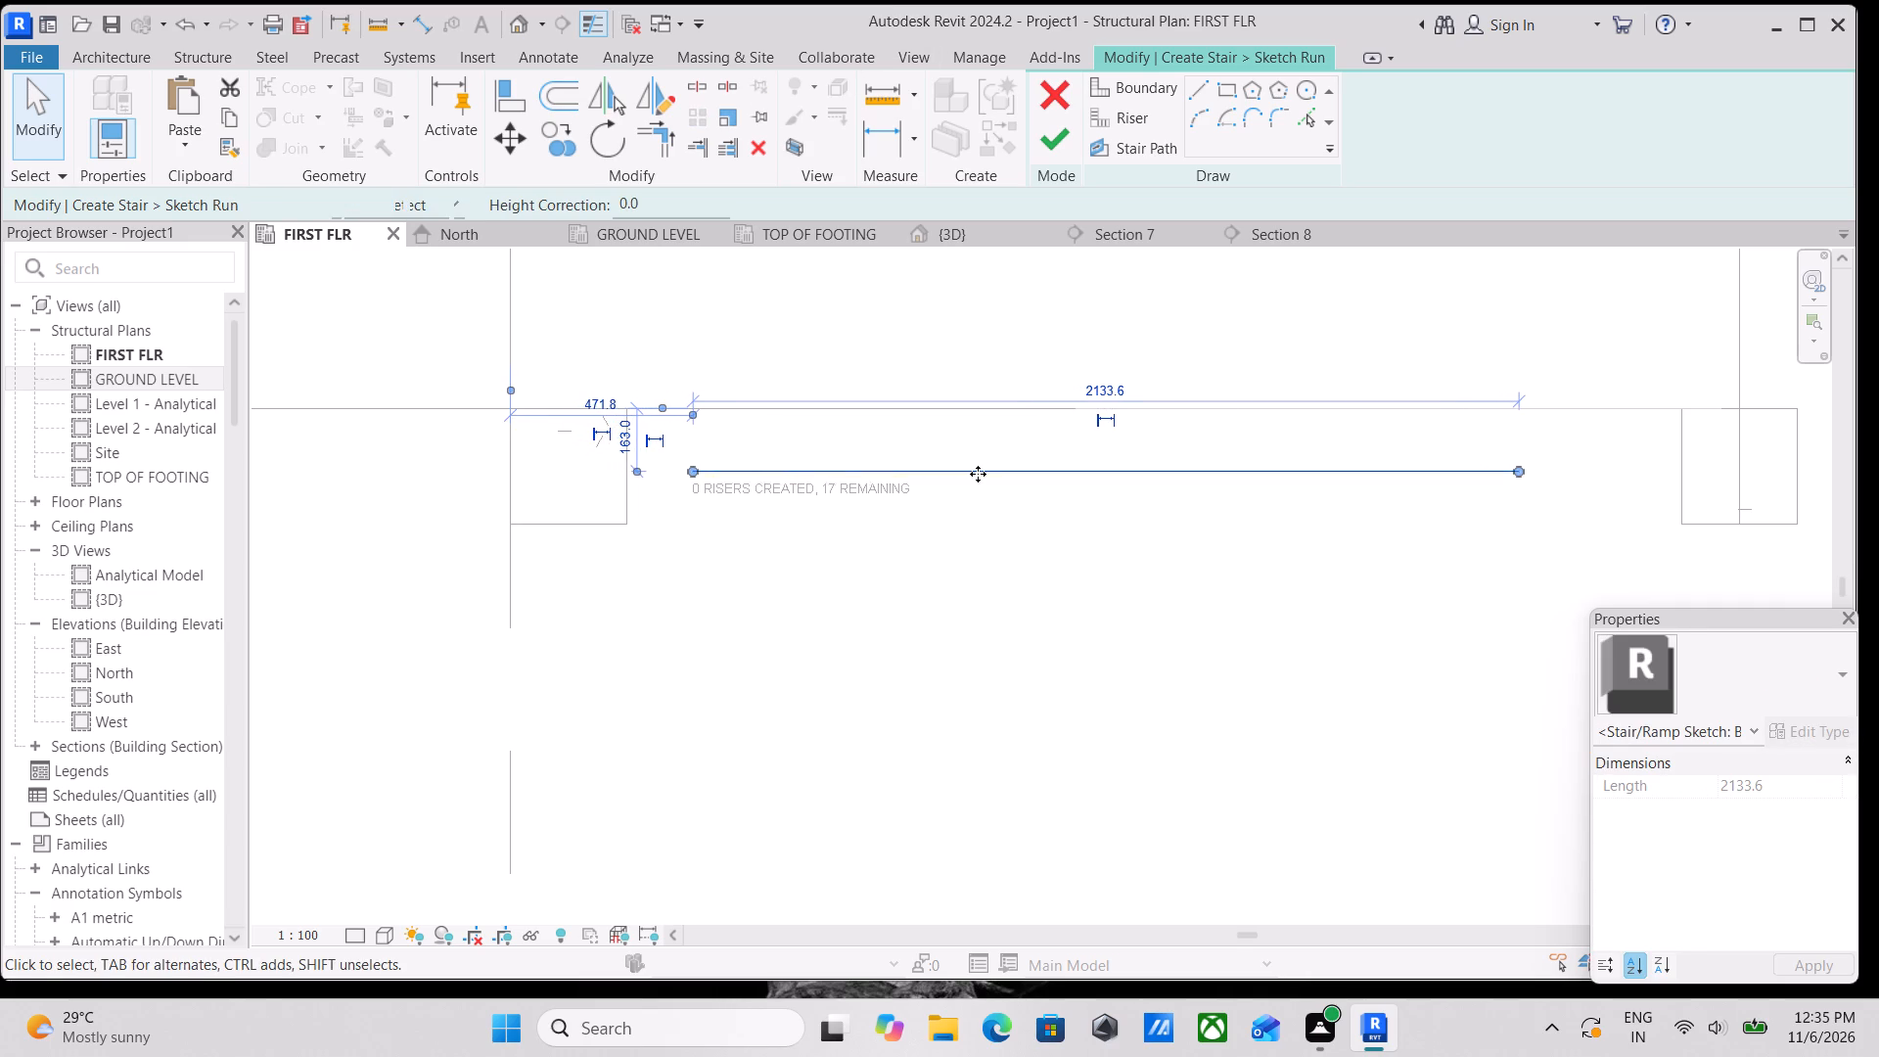
key("Right")
key("Escape")
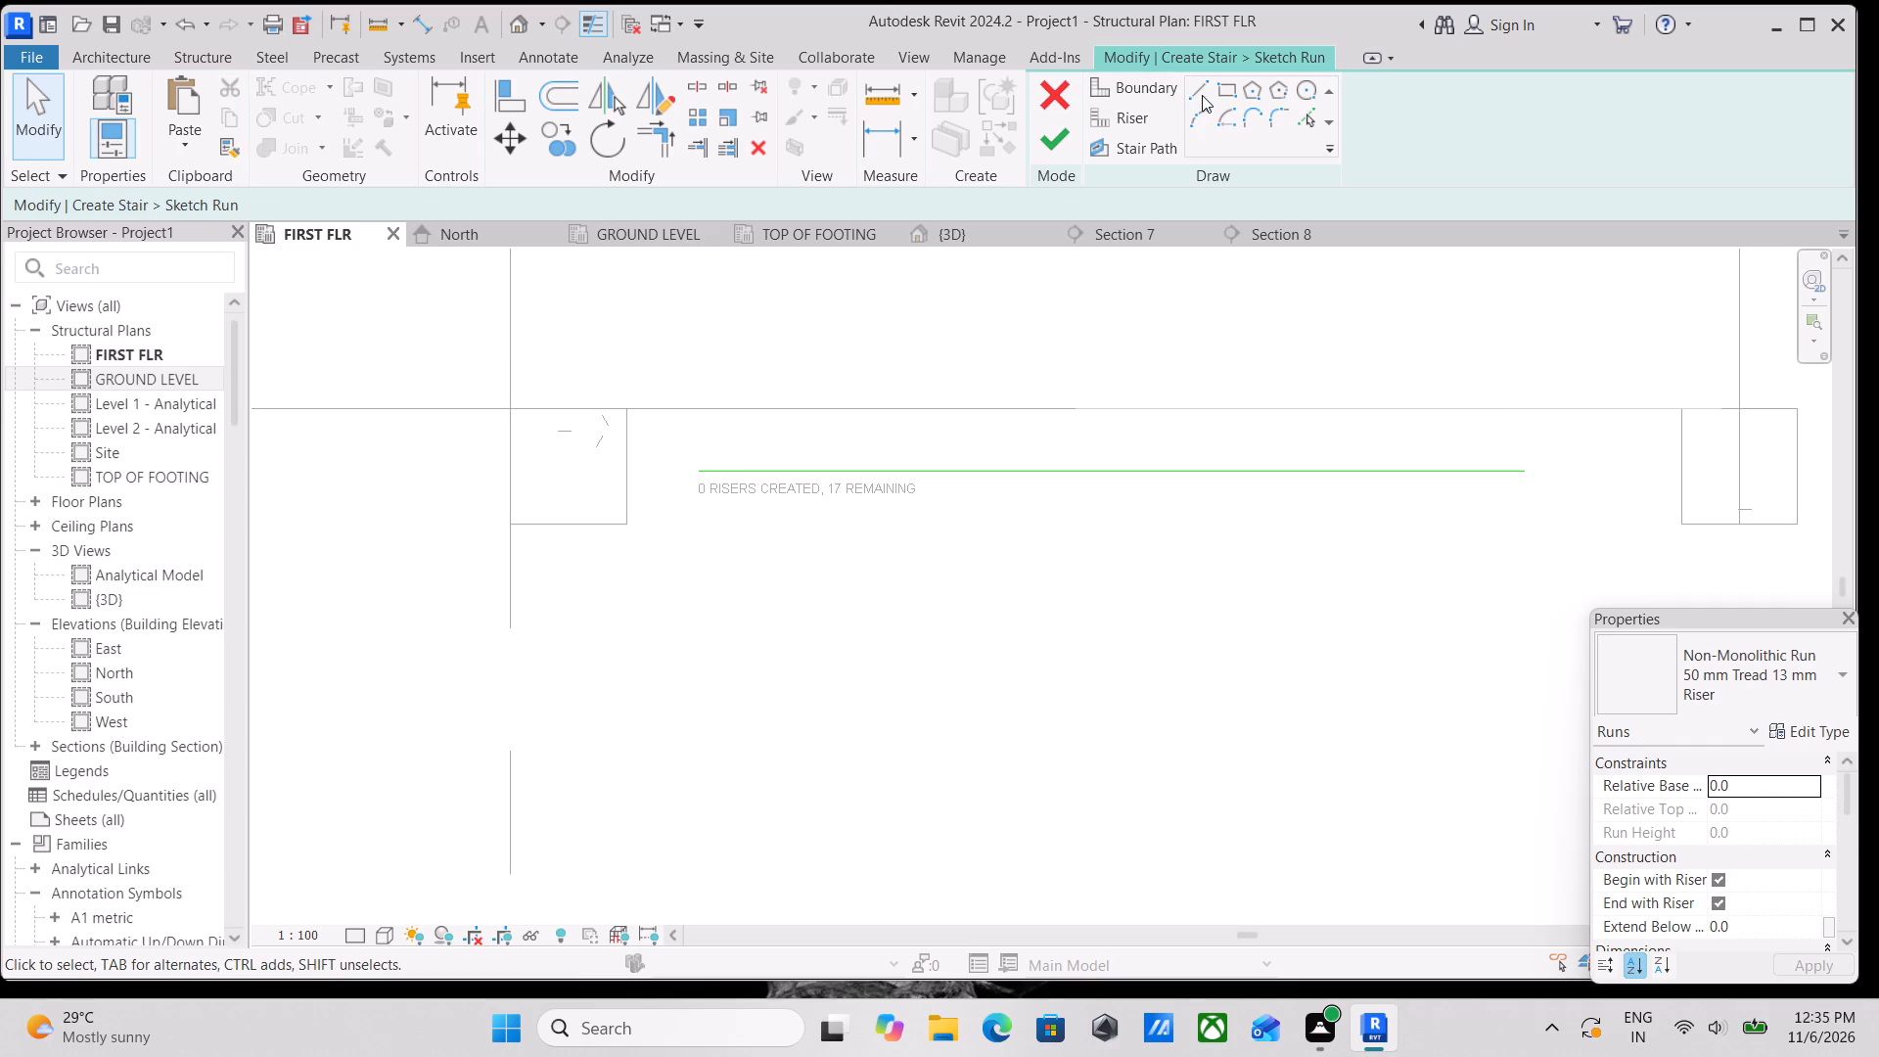
Draw an 8' vertical run boundary line away from grid 1, starting at the grid A end of the 7' boundary line.
left_click(1166, 89)
left_click(1209, 83)
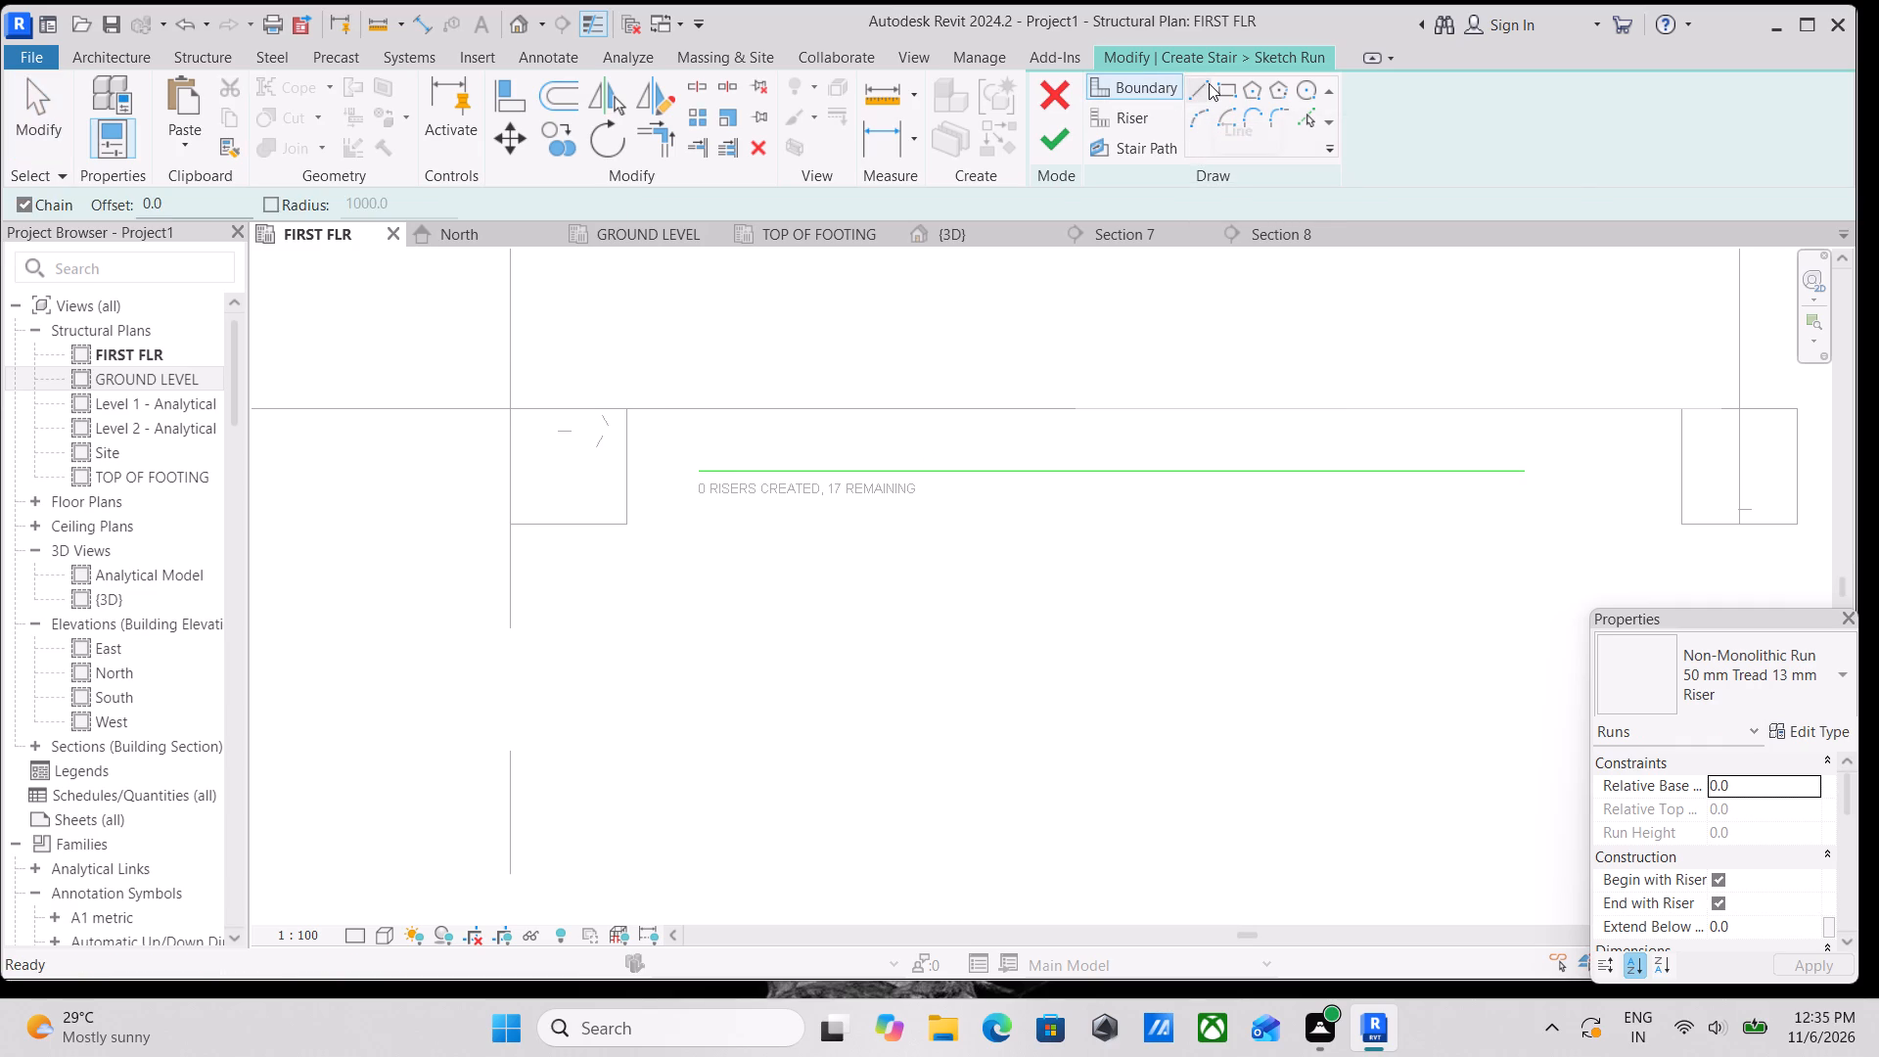
left_click(703, 473)
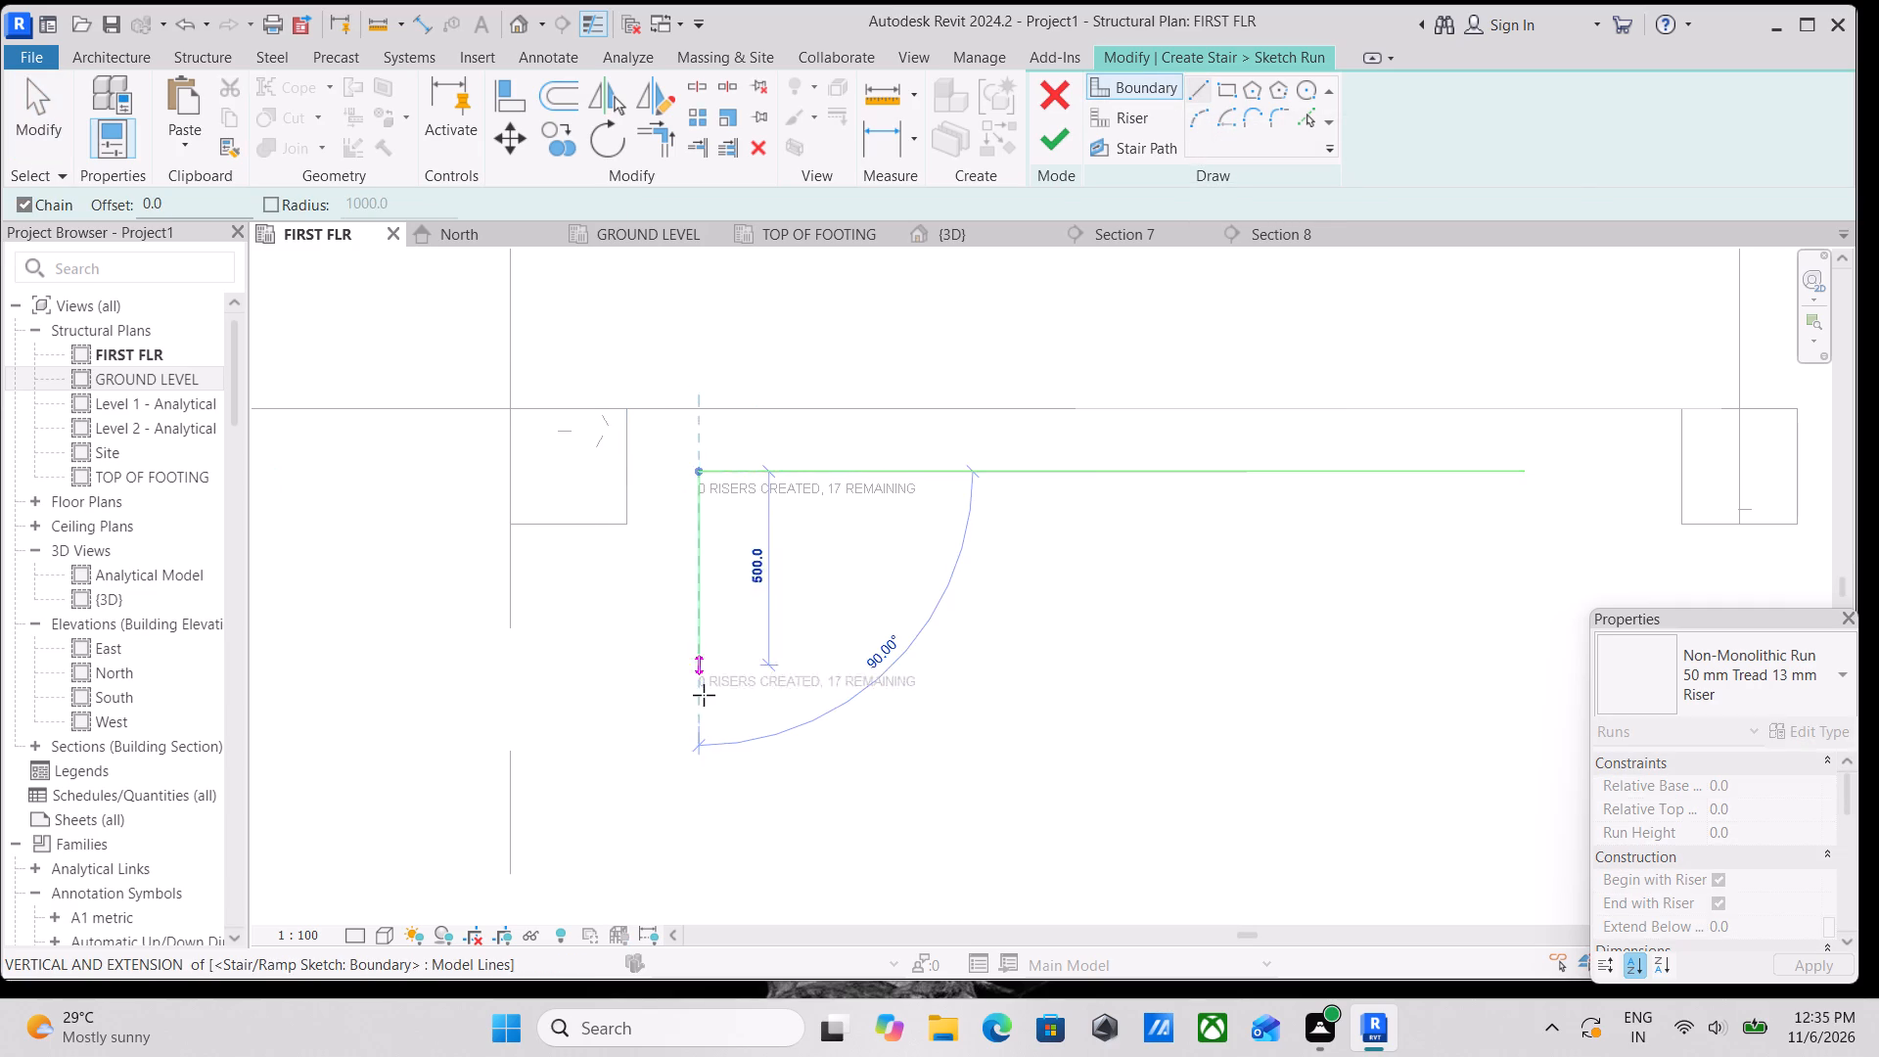
scroll(707, 697, "down", 2)
middle_click_drag(709, 633, 715, 432)
scroll(698, 697, "down", 2)
middle_click_drag(707, 620, 710, 537)
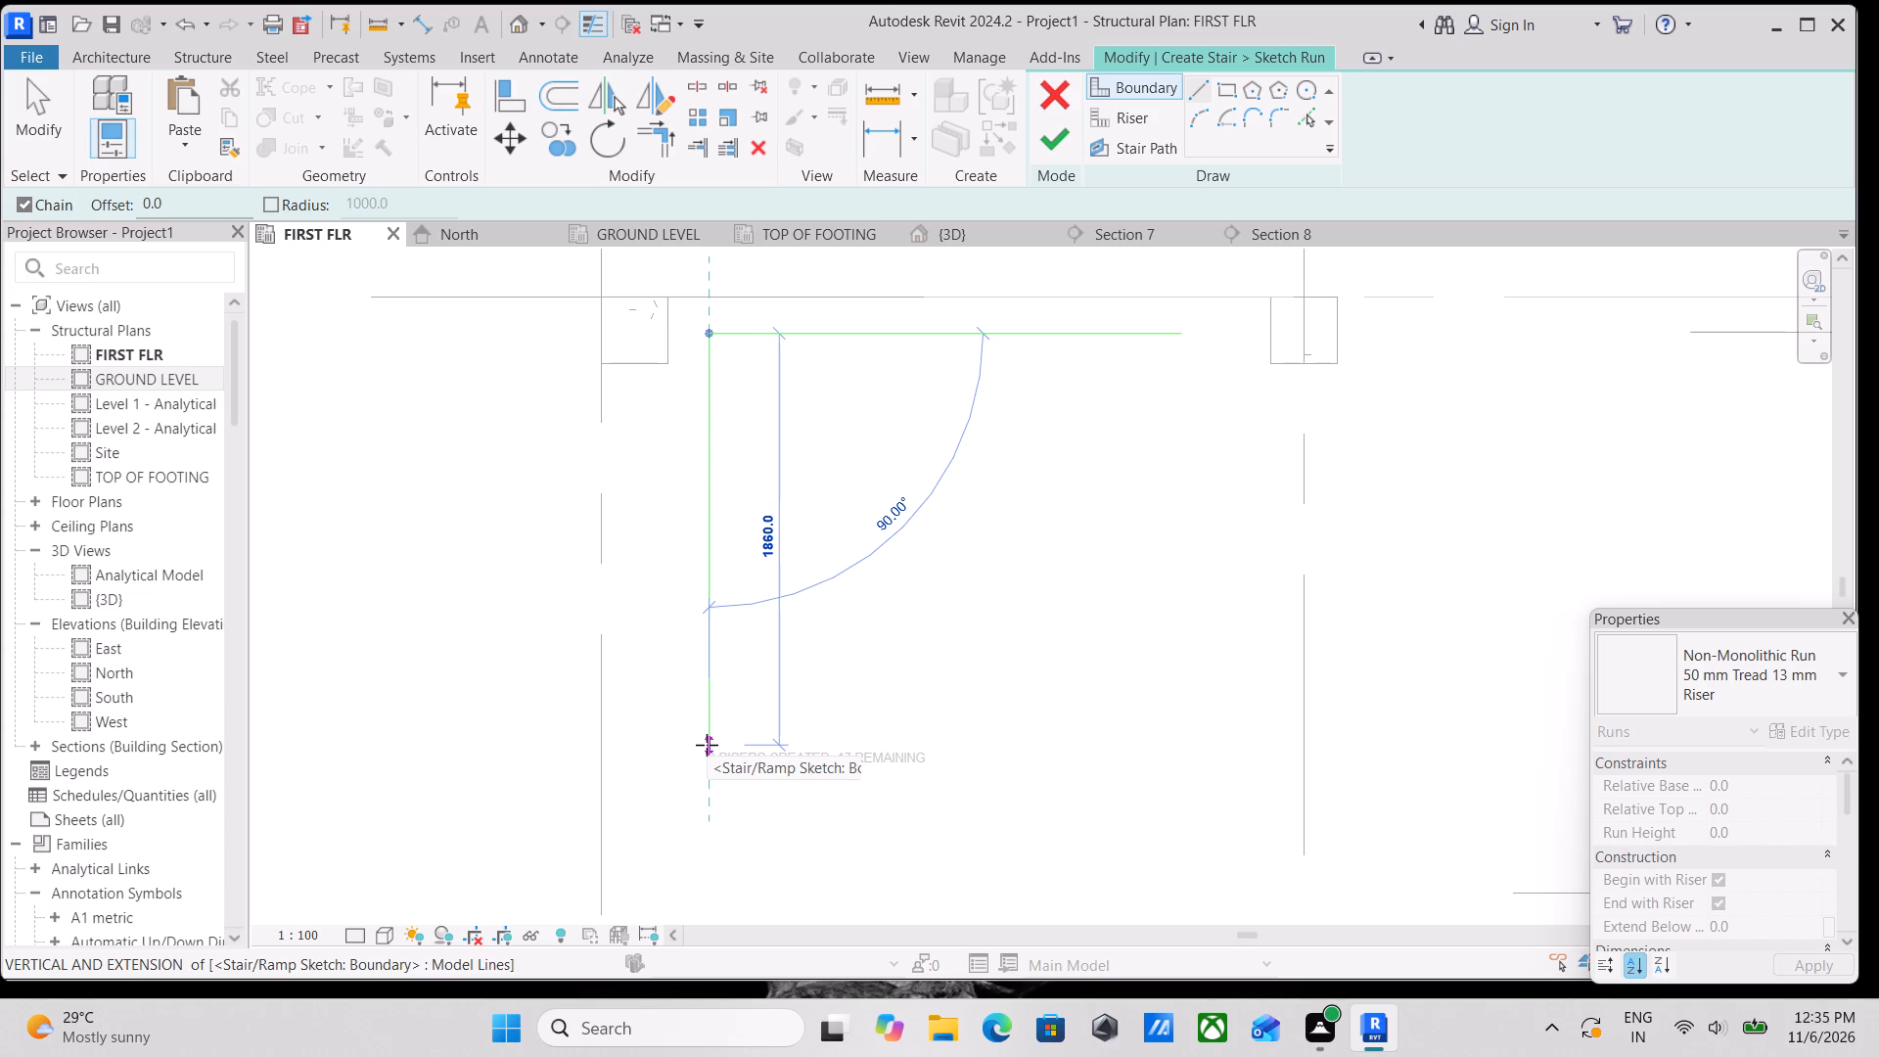
type("8'")
key("Return")
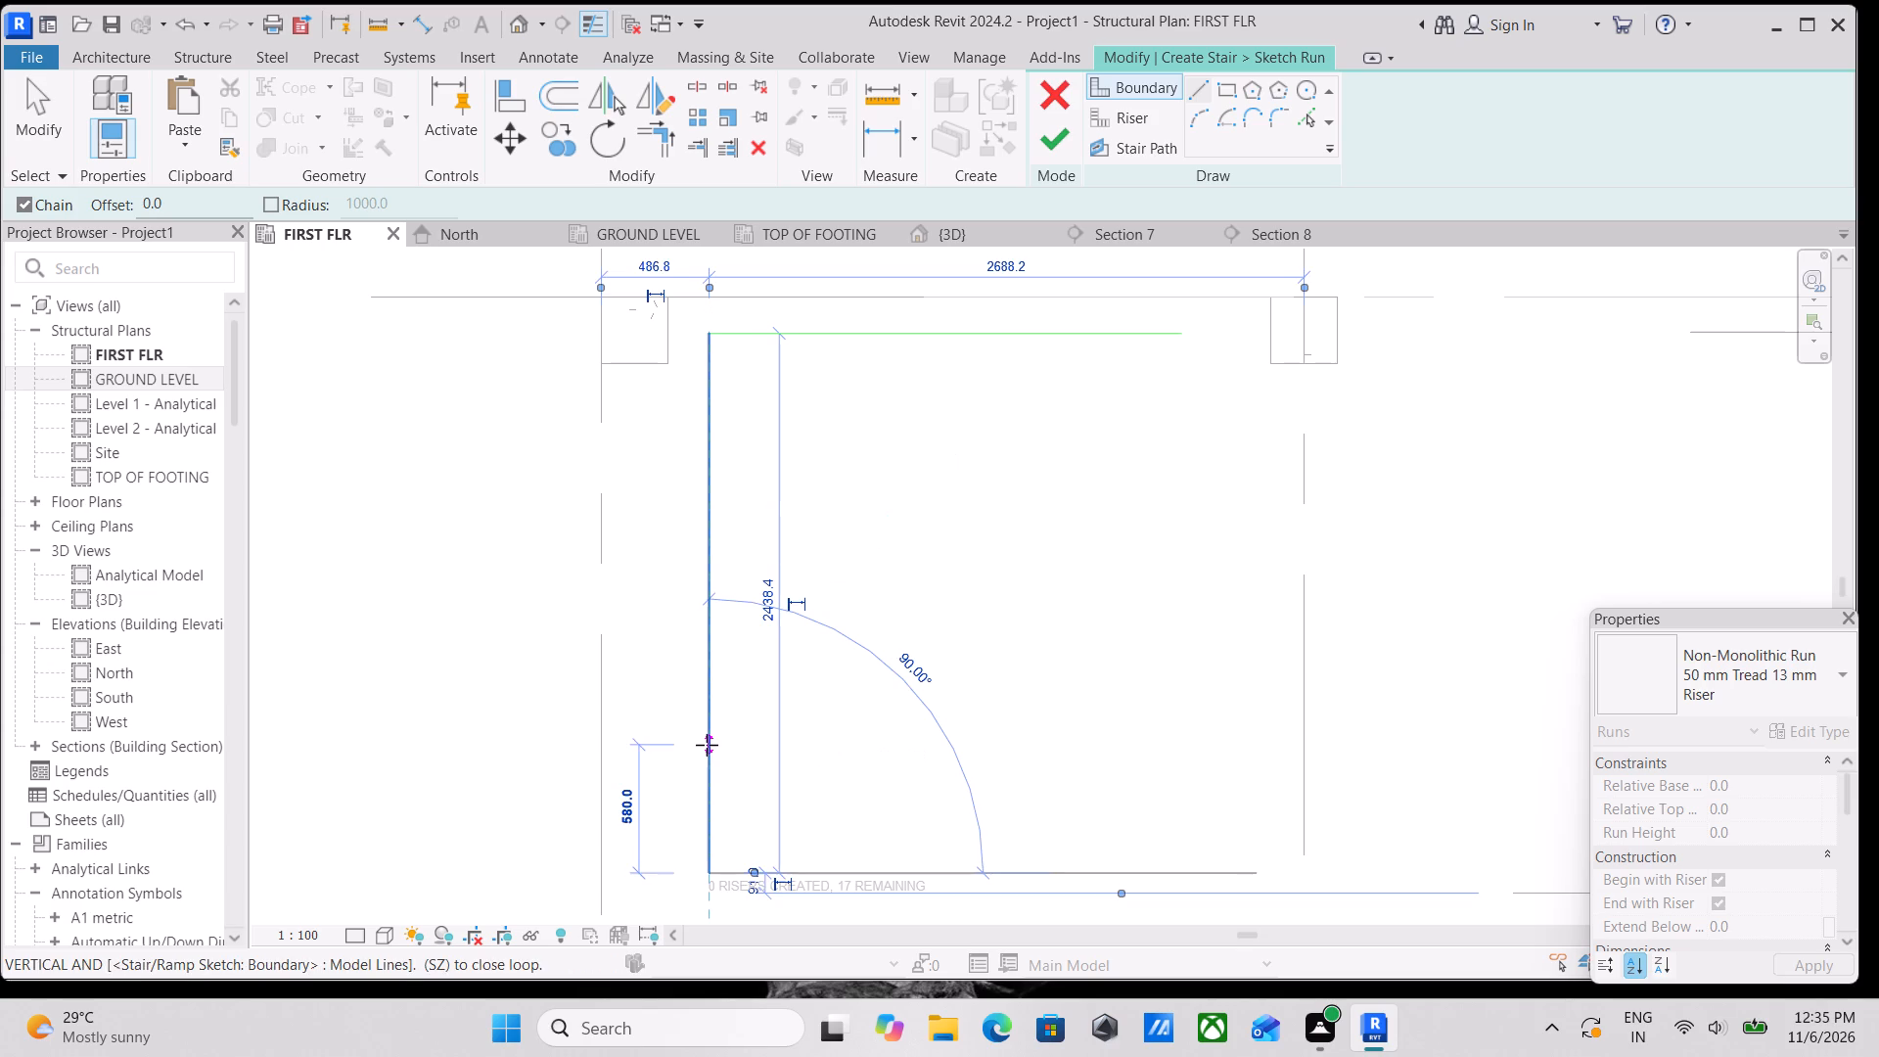
key("Escape")
Draw a parallel vertical boundary line about 2400 mm long from the grid B end of the 7' boundary line.
scroll(797, 625, "down", 2)
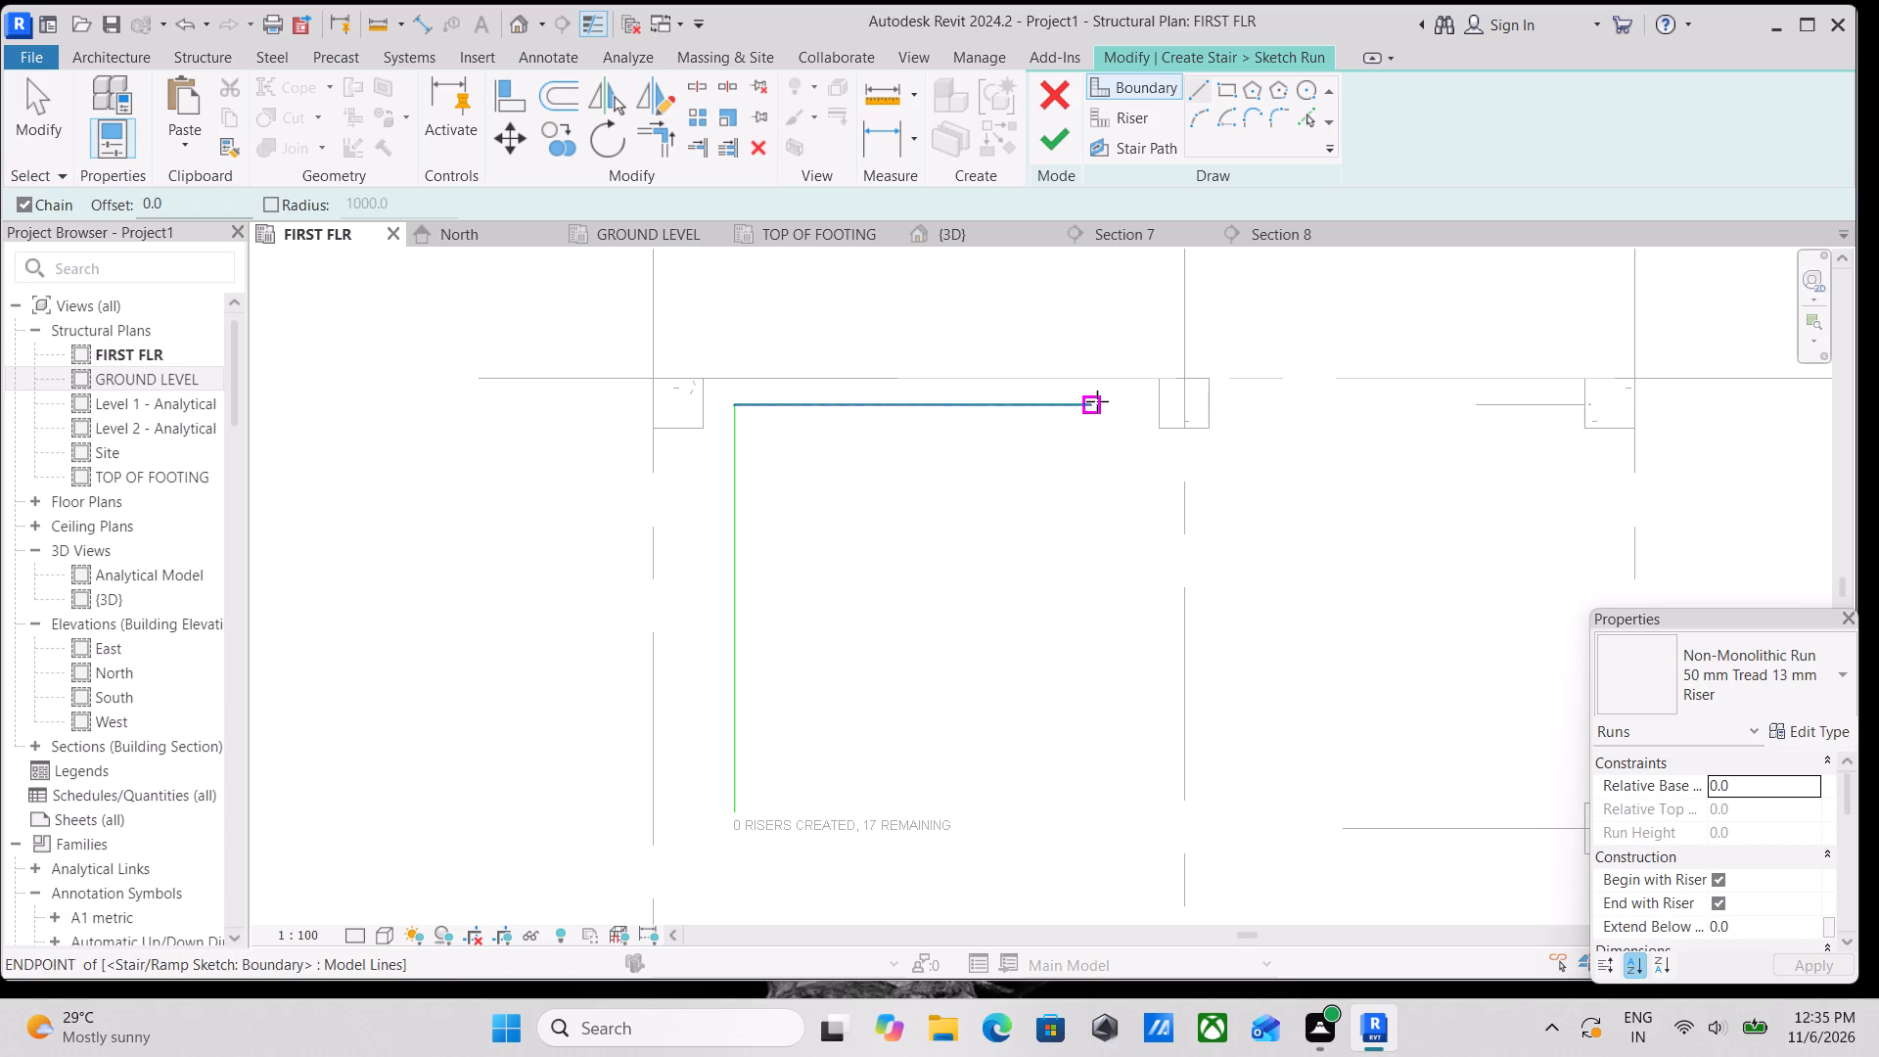
left_click(1097, 401)
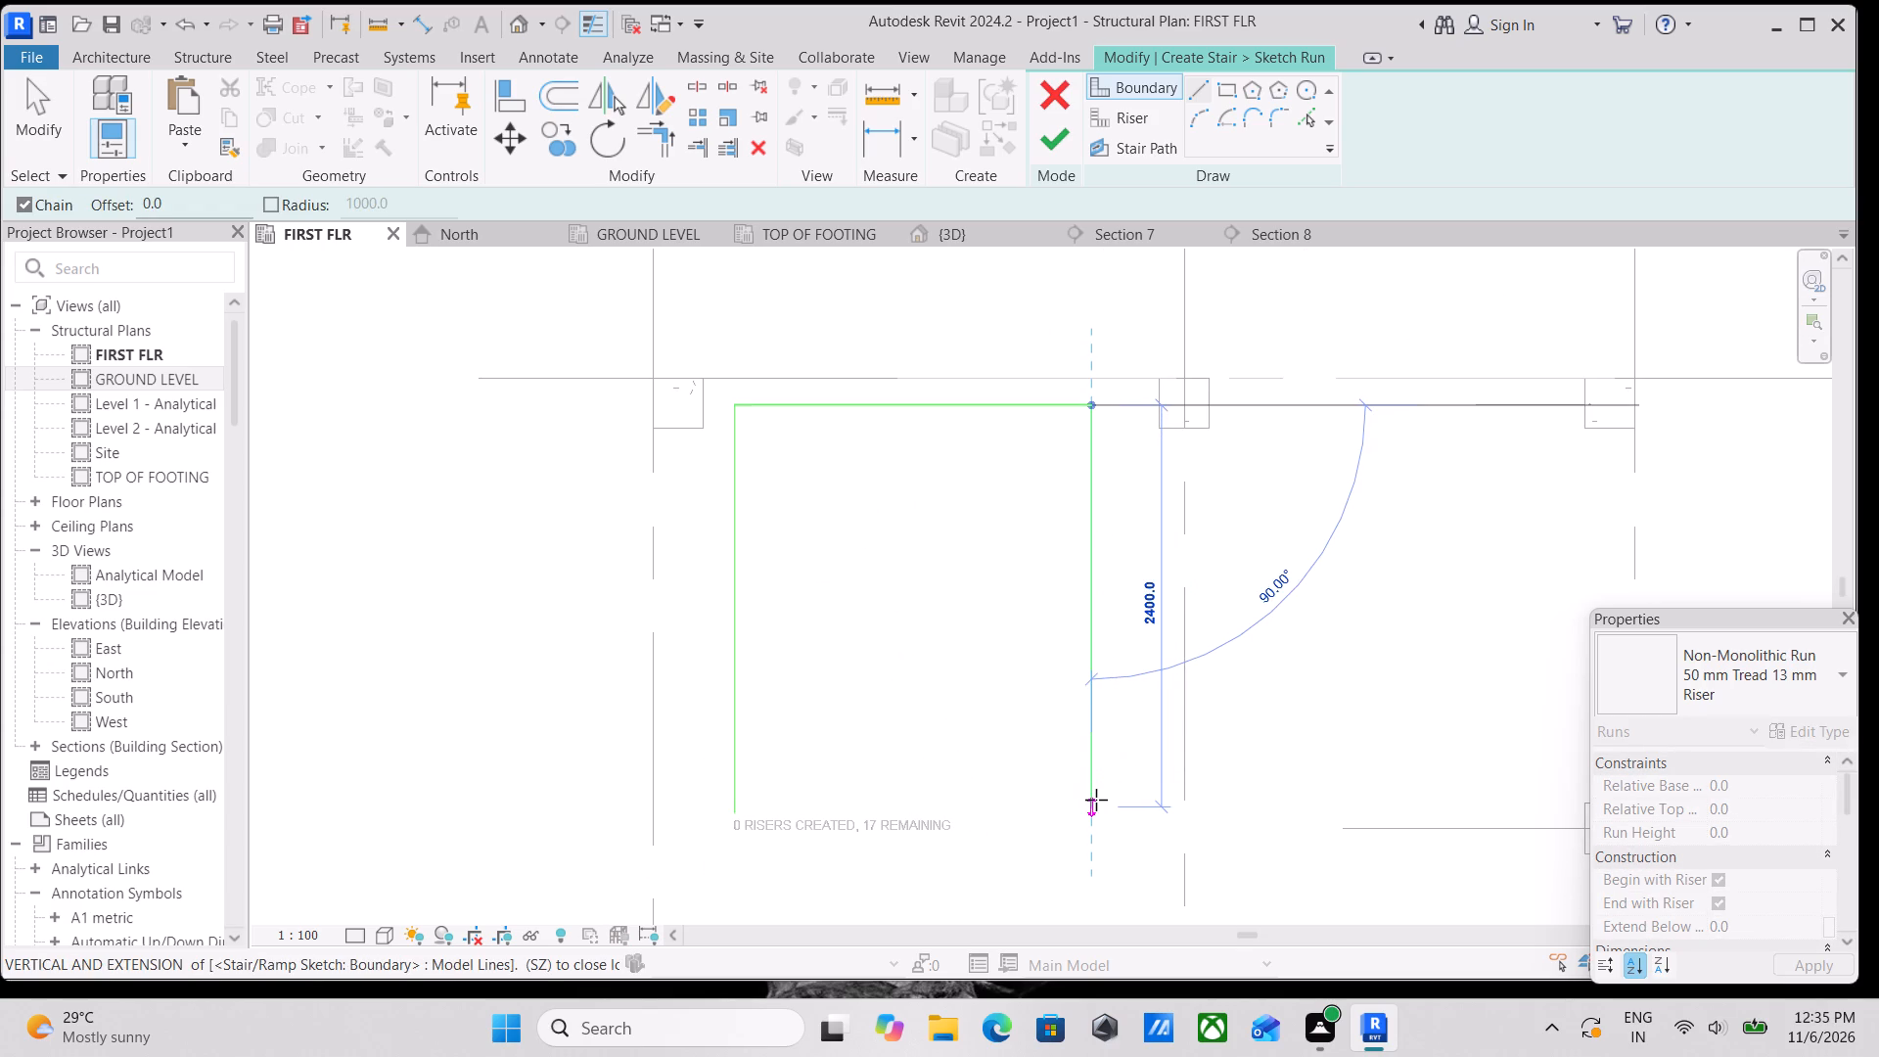
left_click(1092, 800)
key("Escape")
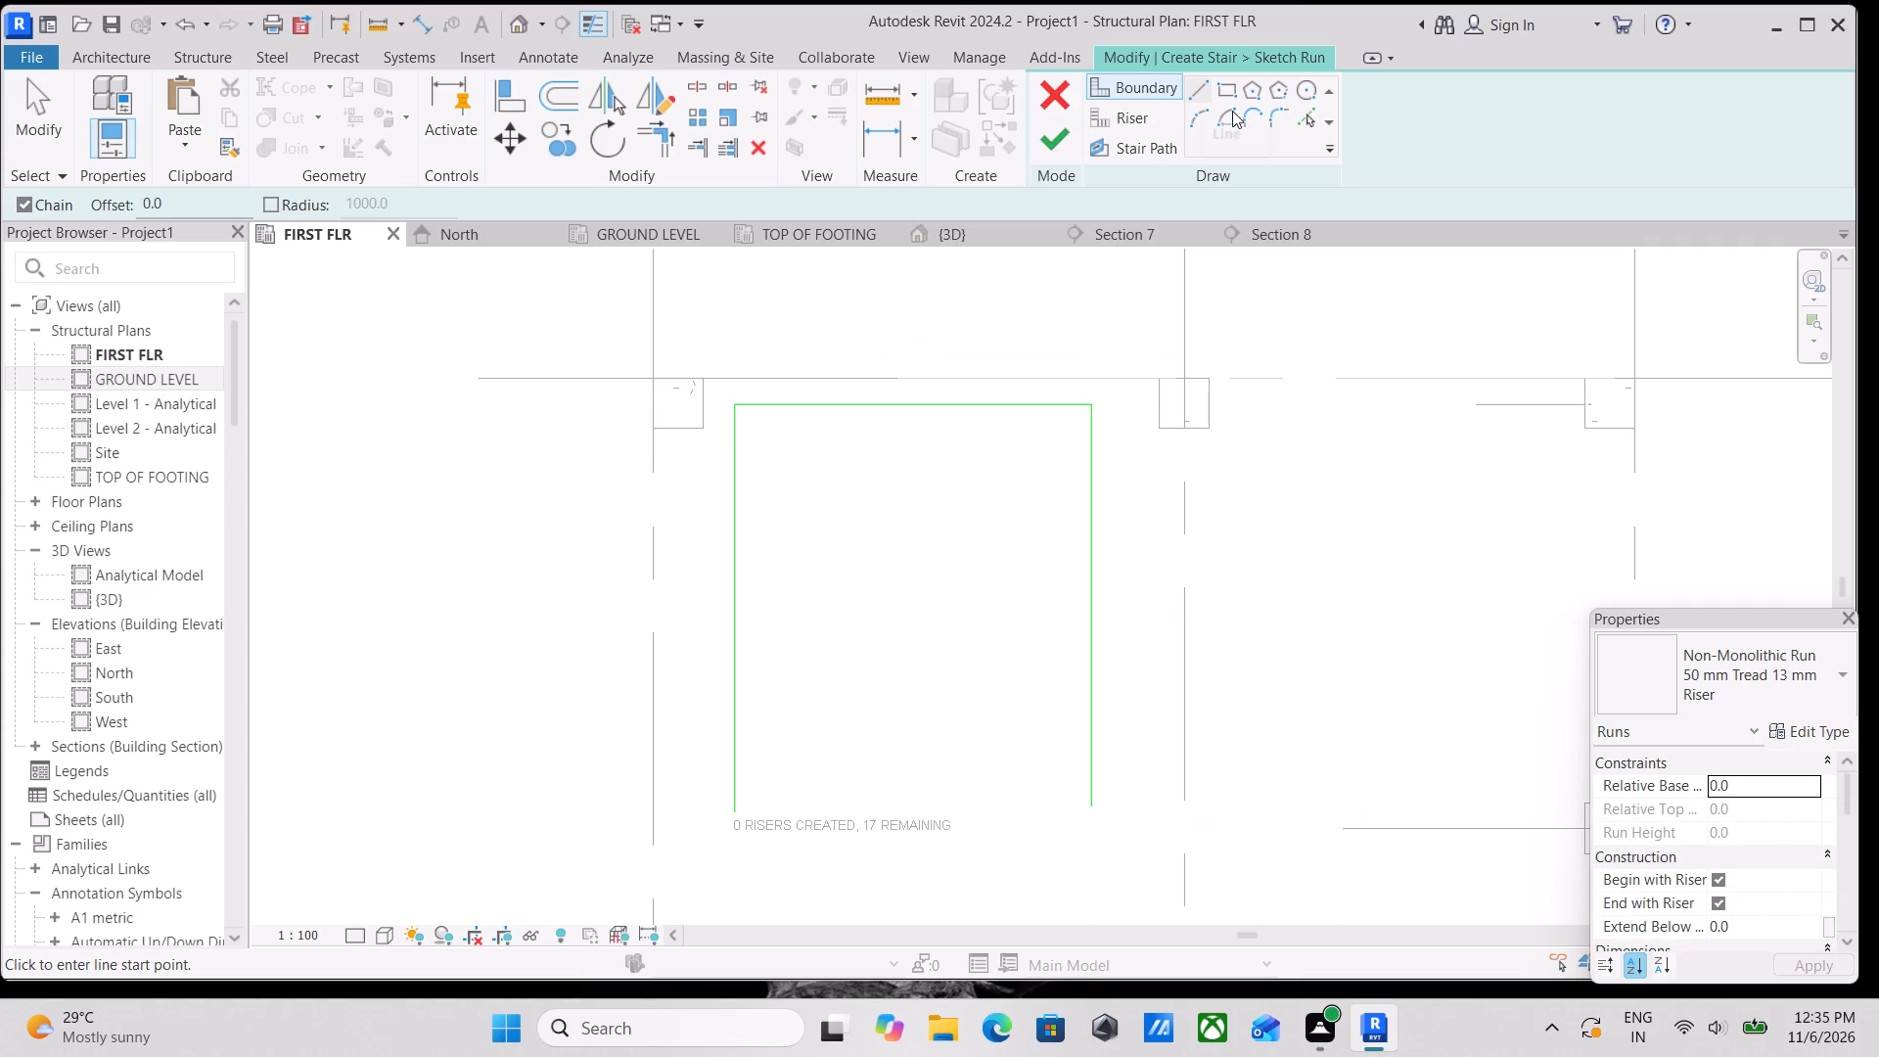
Offset both outer vertical boundary lines 3' inward using Pick Lines.
left_click(1309, 112)
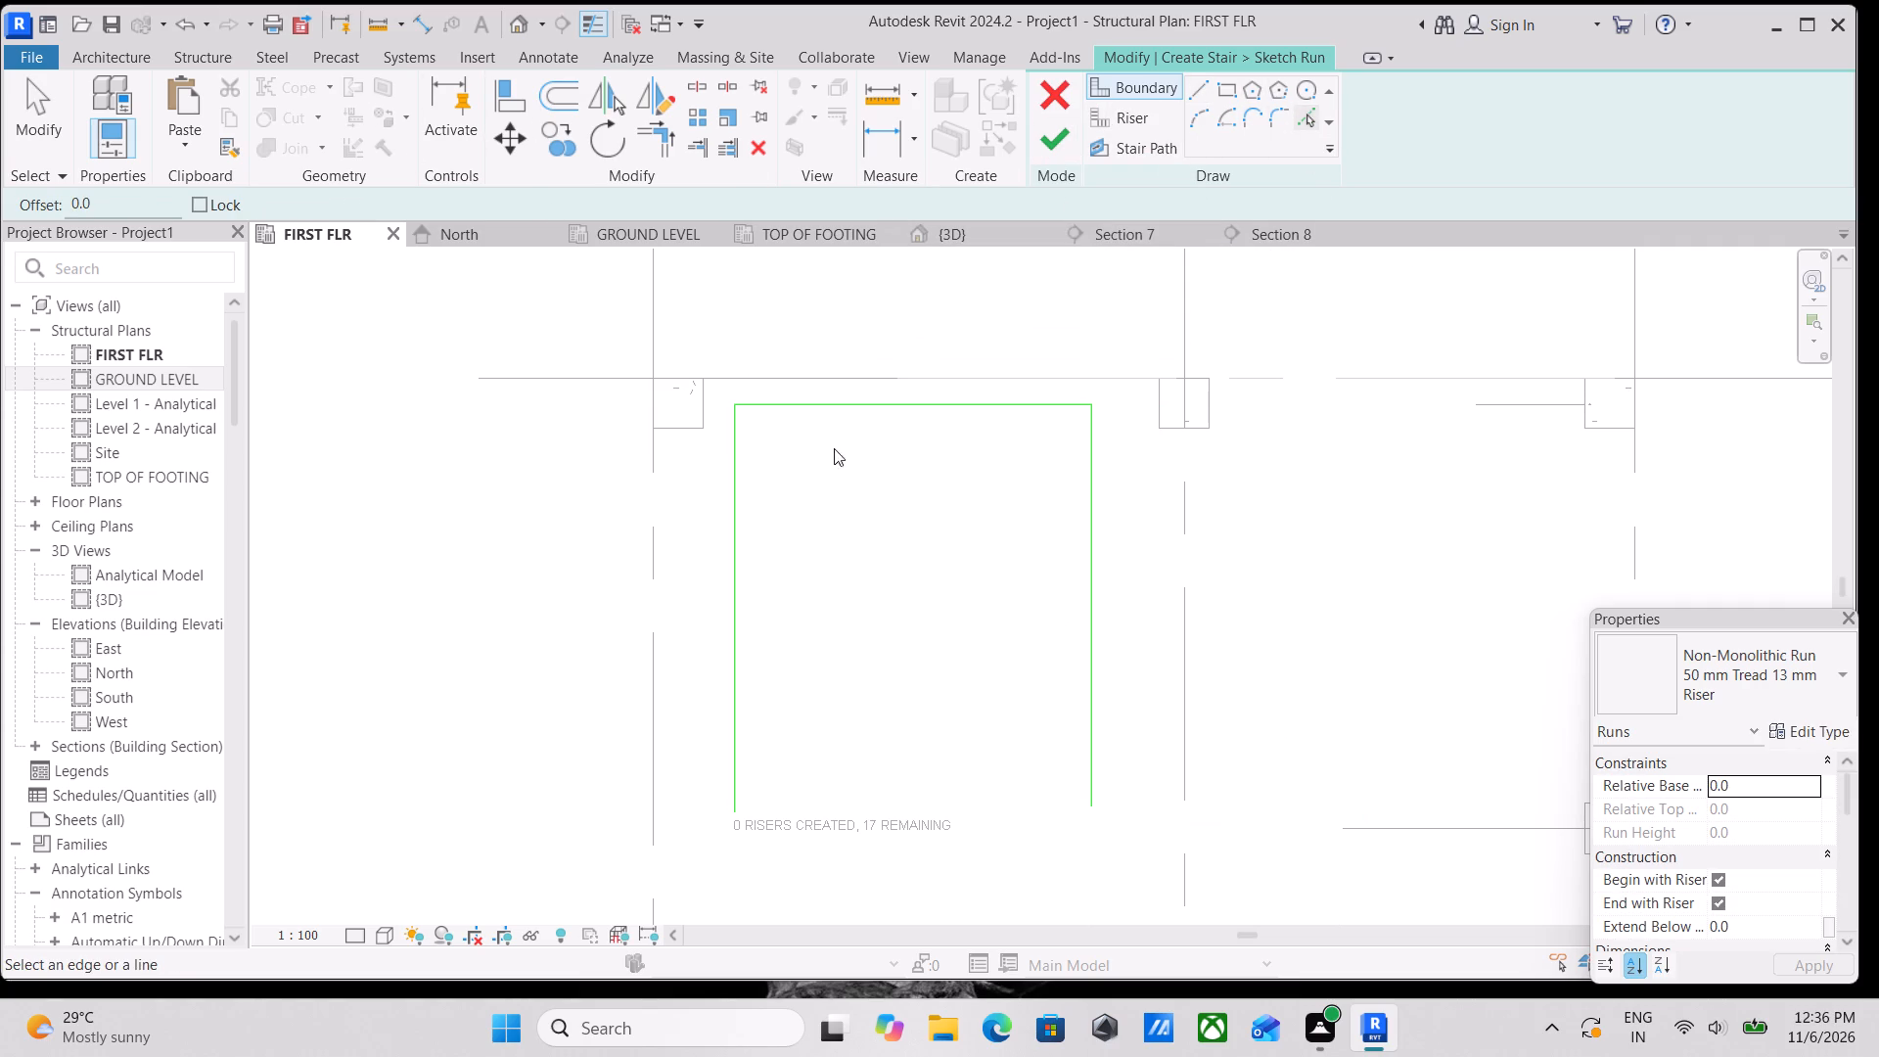
scroll(854, 480, "up", 3)
left_click(1304, 122)
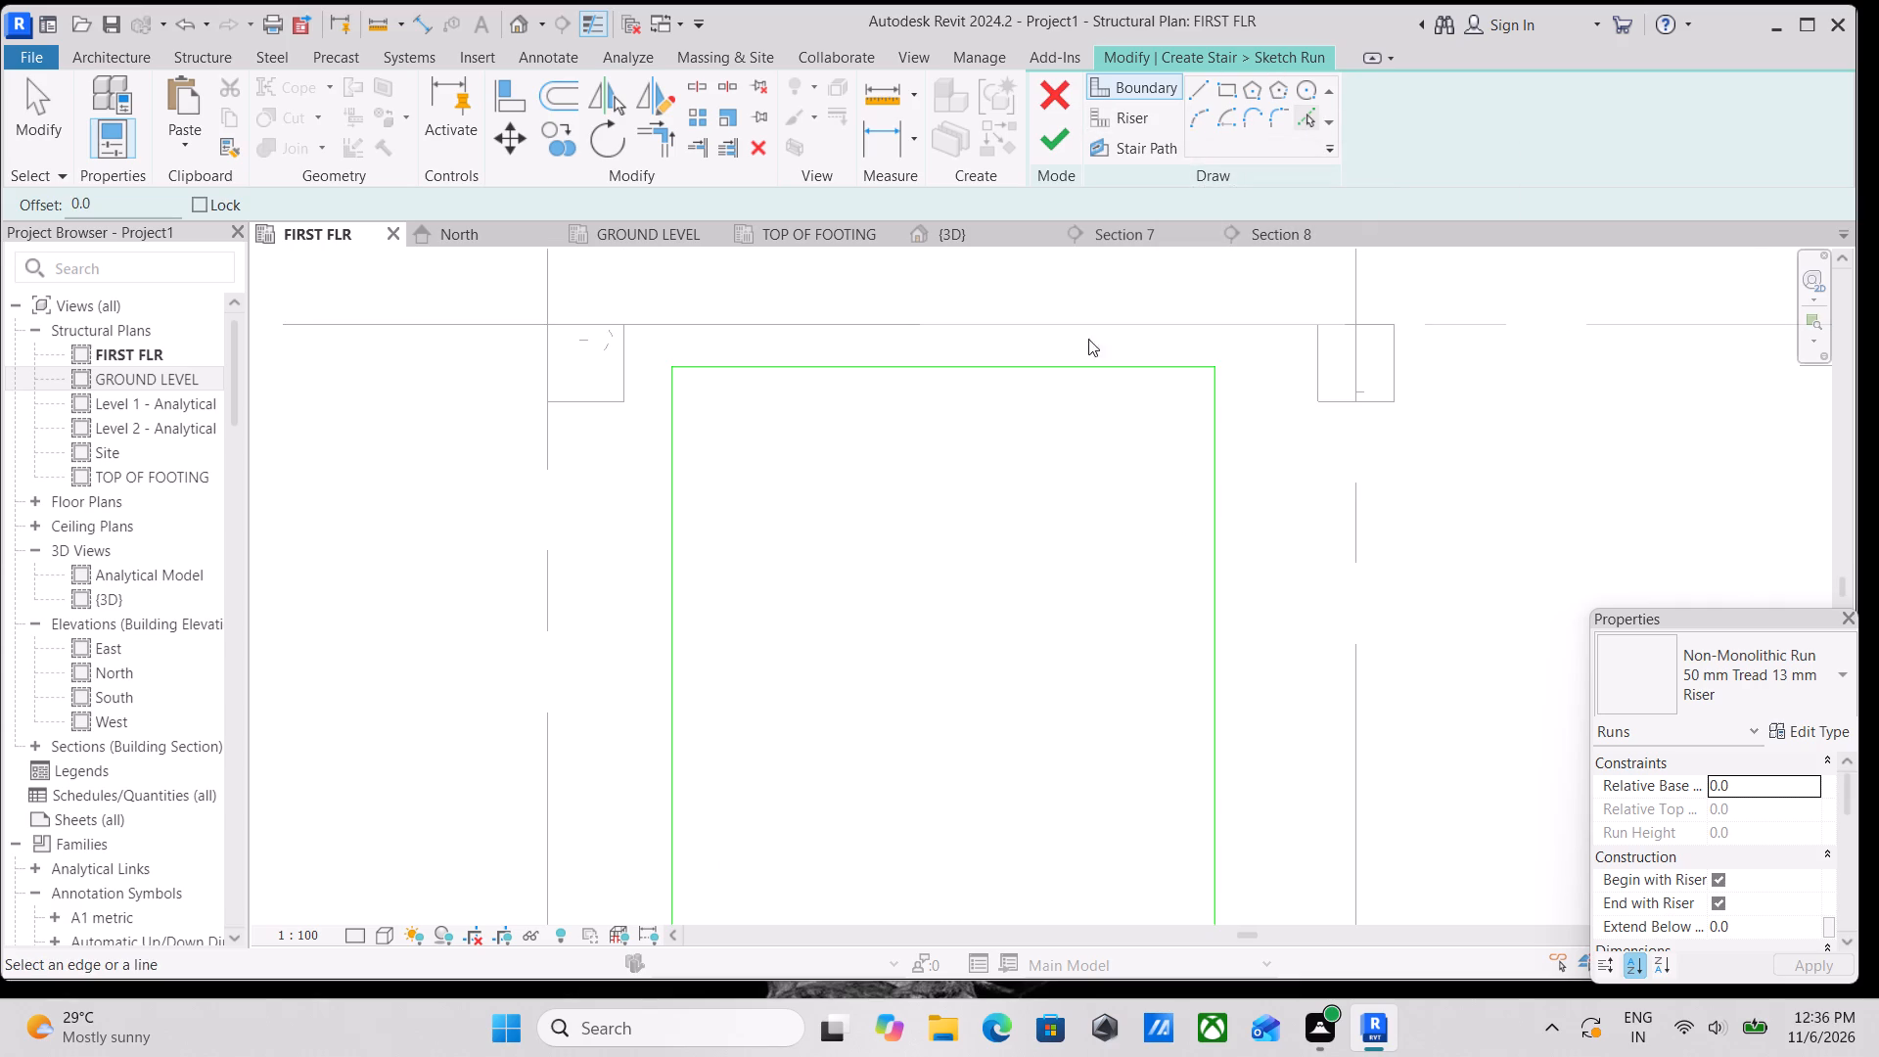
left_click_drag(107, 215, 27, 215)
type("3'")
key("Return")
left_click(680, 690)
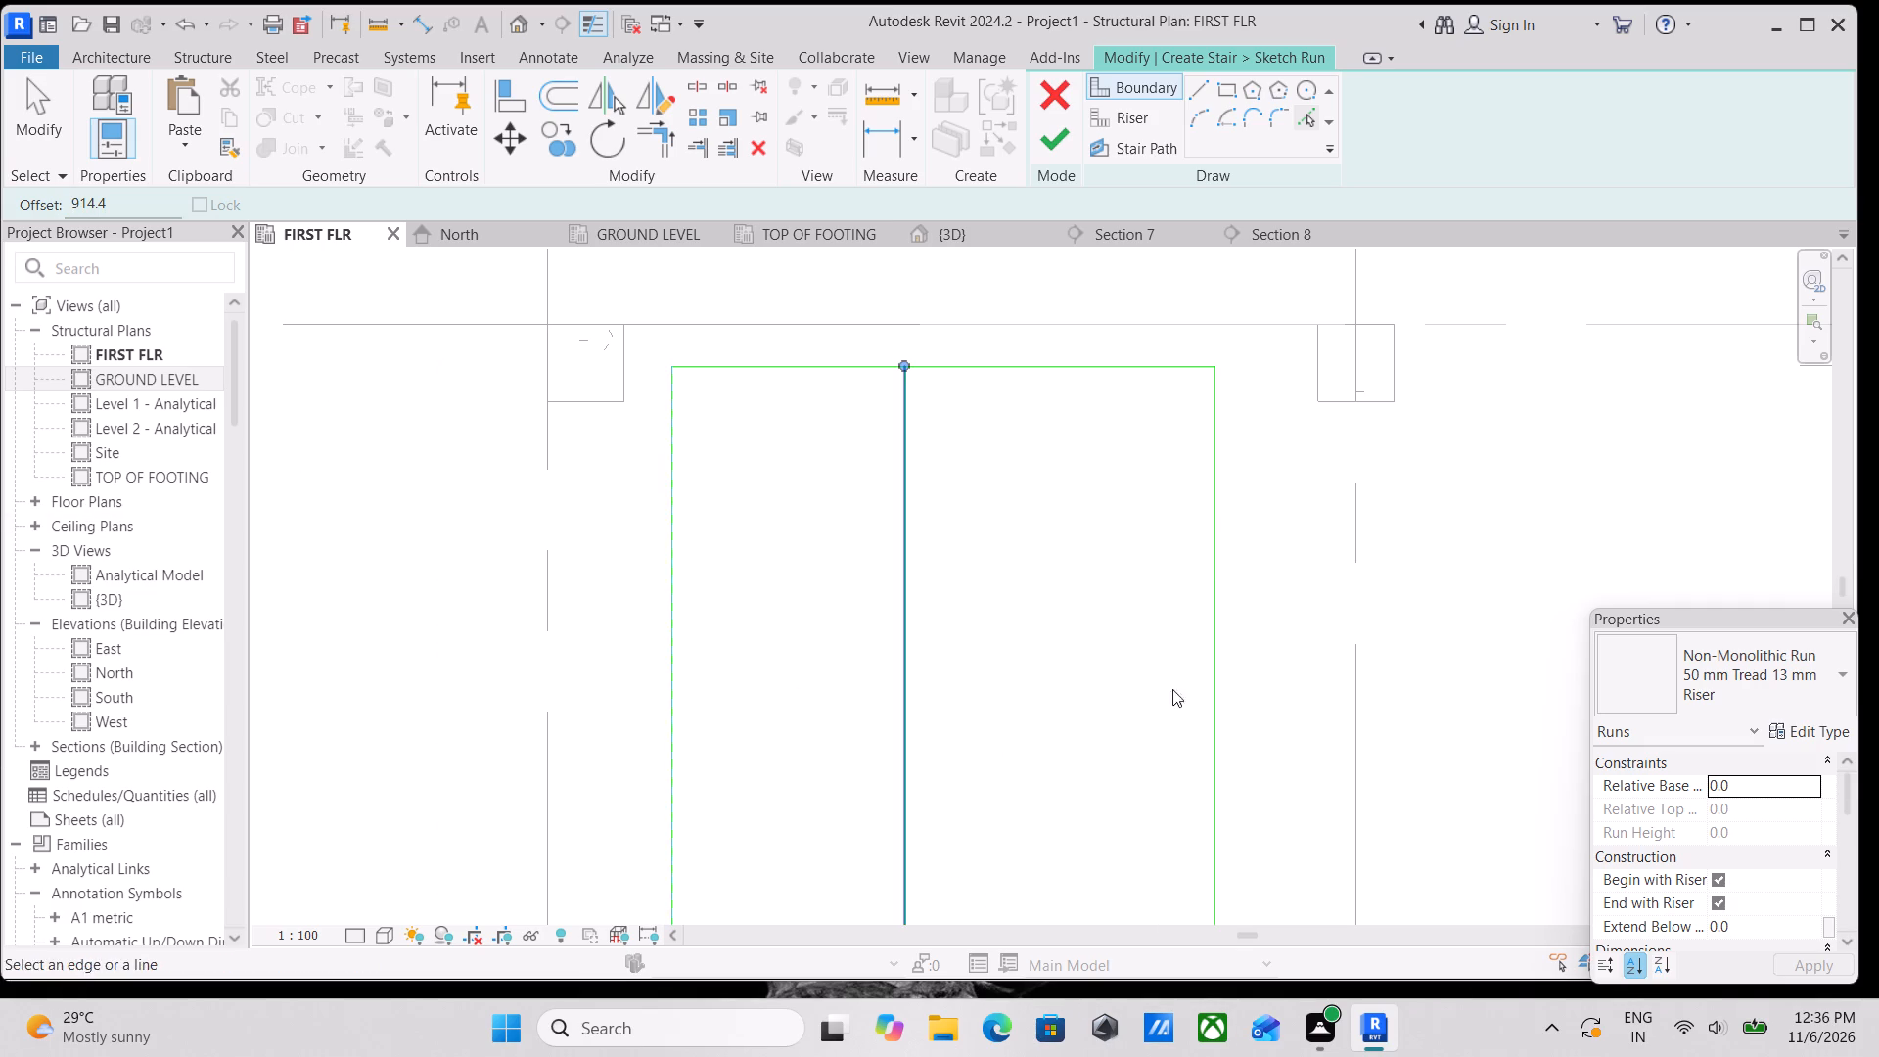
left_click(1214, 745)
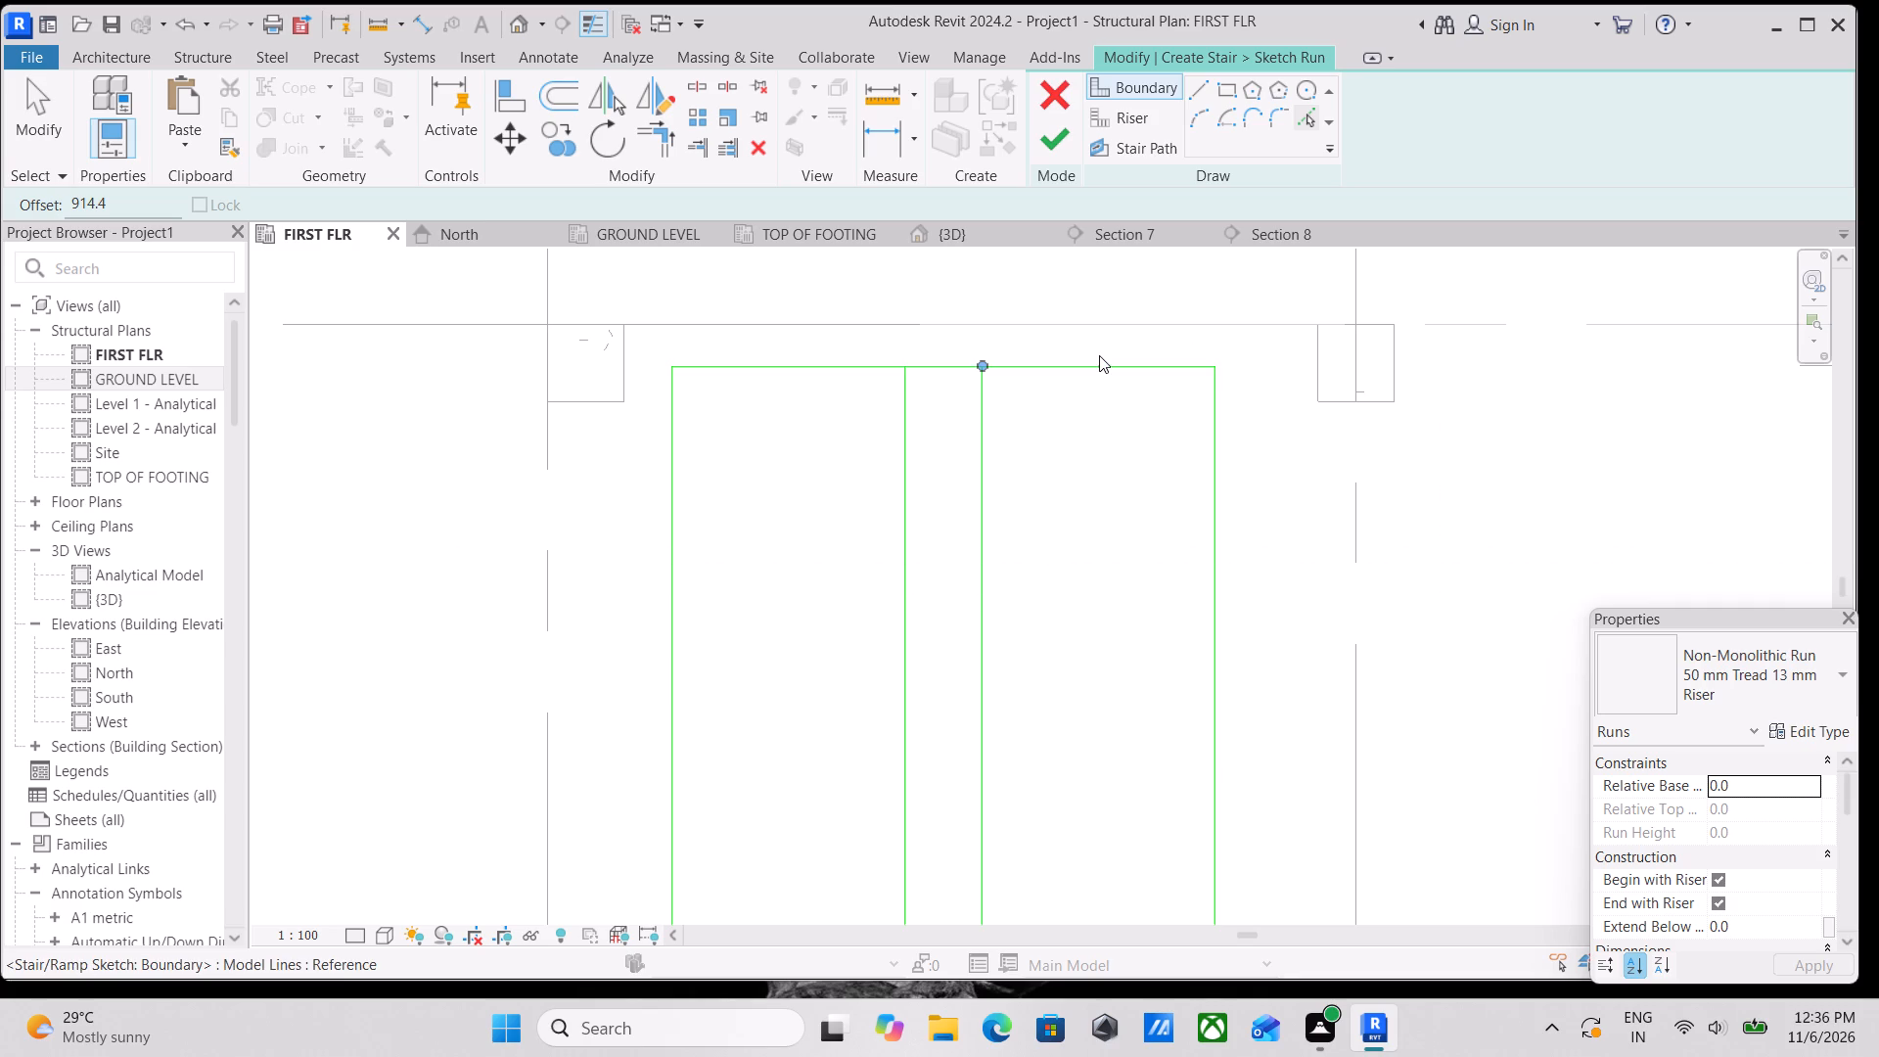
Offset the 7' horizontal boundary line 3' into the stair, away from grid 1.
left_click(941, 363)
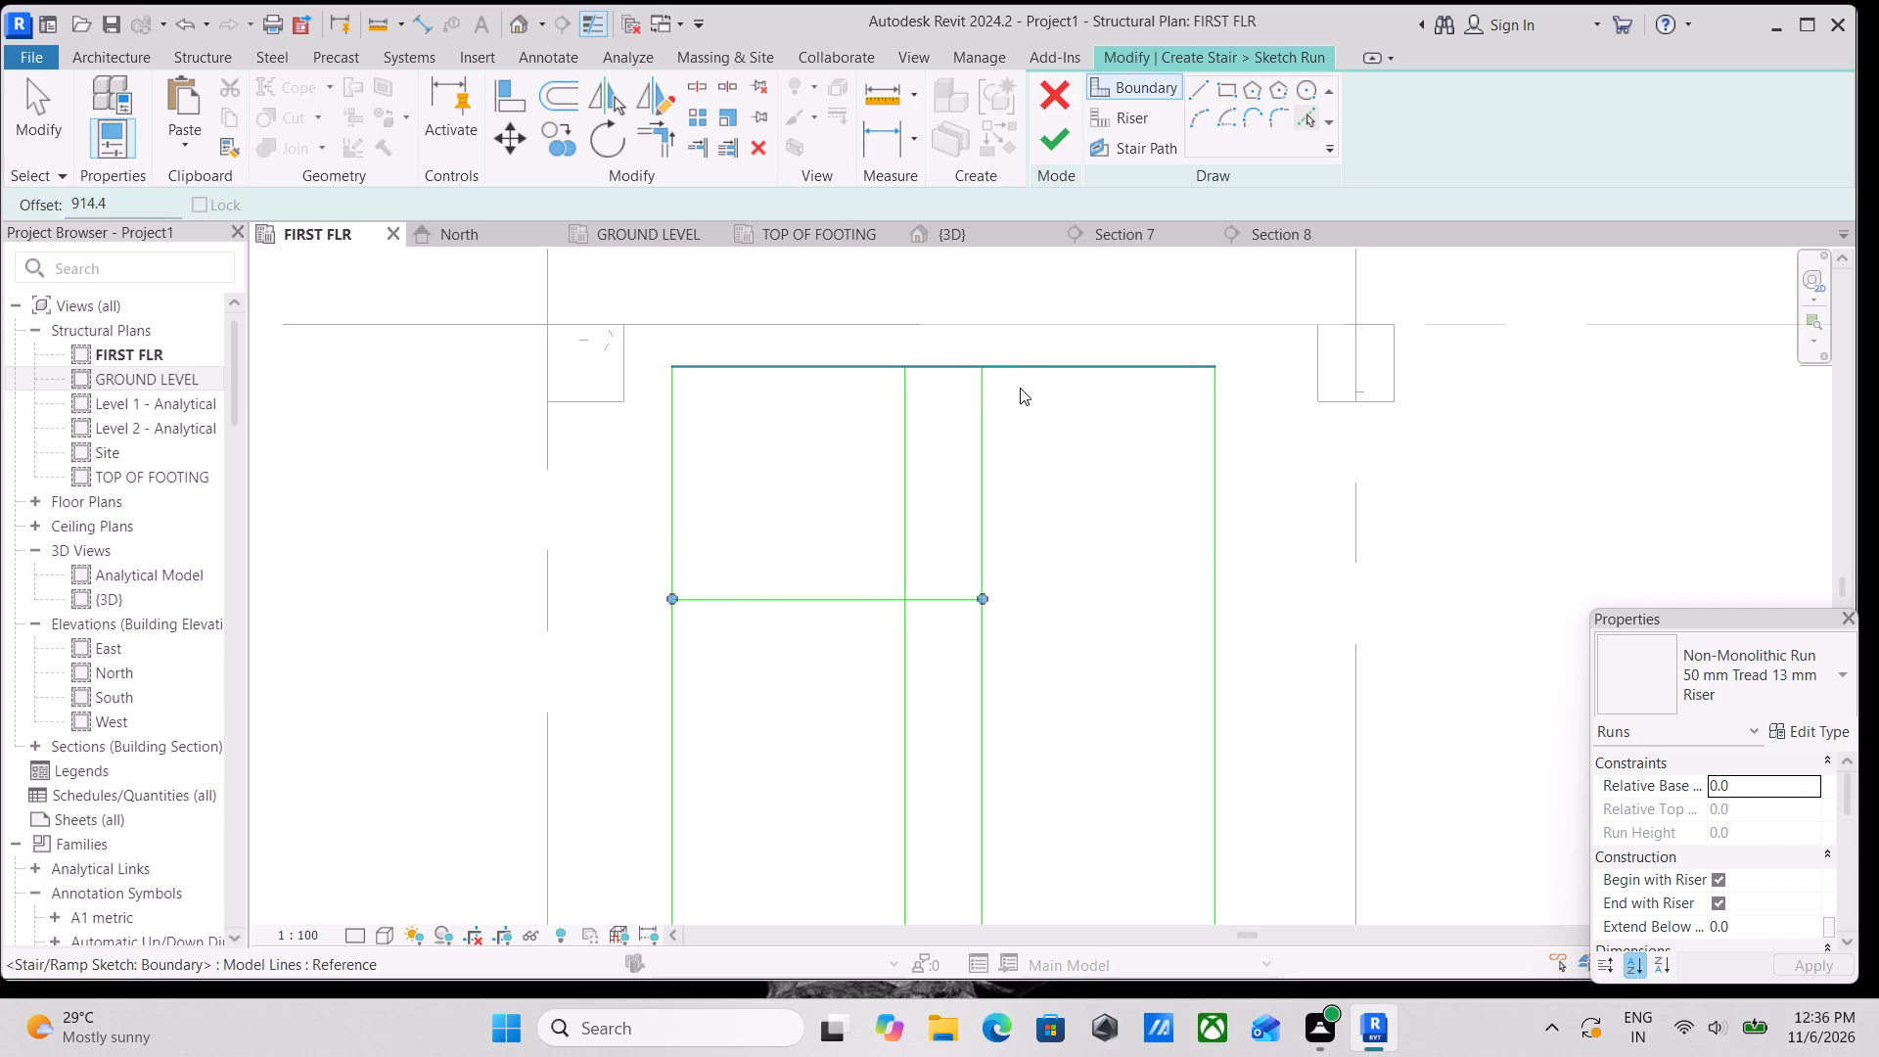
key("Escape")
key("Escape")
scroll(991, 592, "up", 3)
key("Escape")
key("Escape")
key("Escape")
scroll(946, 601, "down", 4)
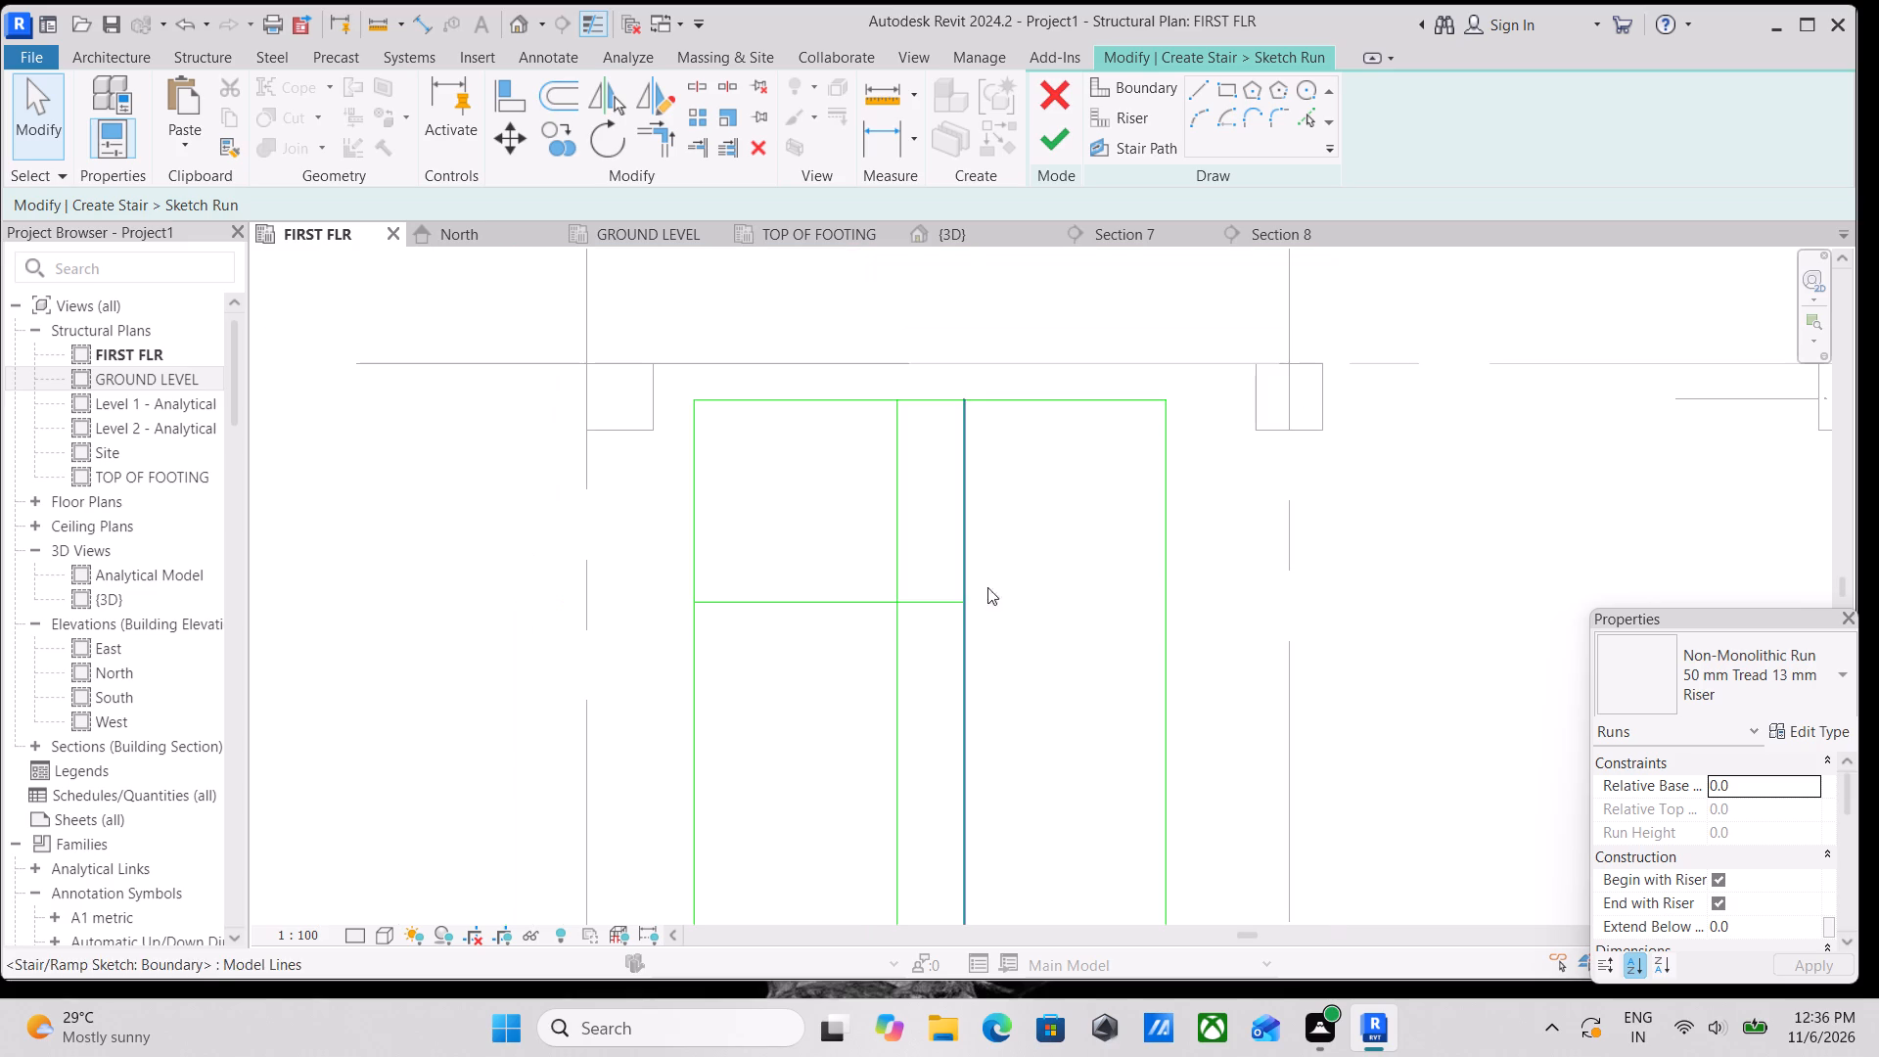
key("Escape")
scroll(1077, 528, "down", 3)
key("Escape")
key("Escape")
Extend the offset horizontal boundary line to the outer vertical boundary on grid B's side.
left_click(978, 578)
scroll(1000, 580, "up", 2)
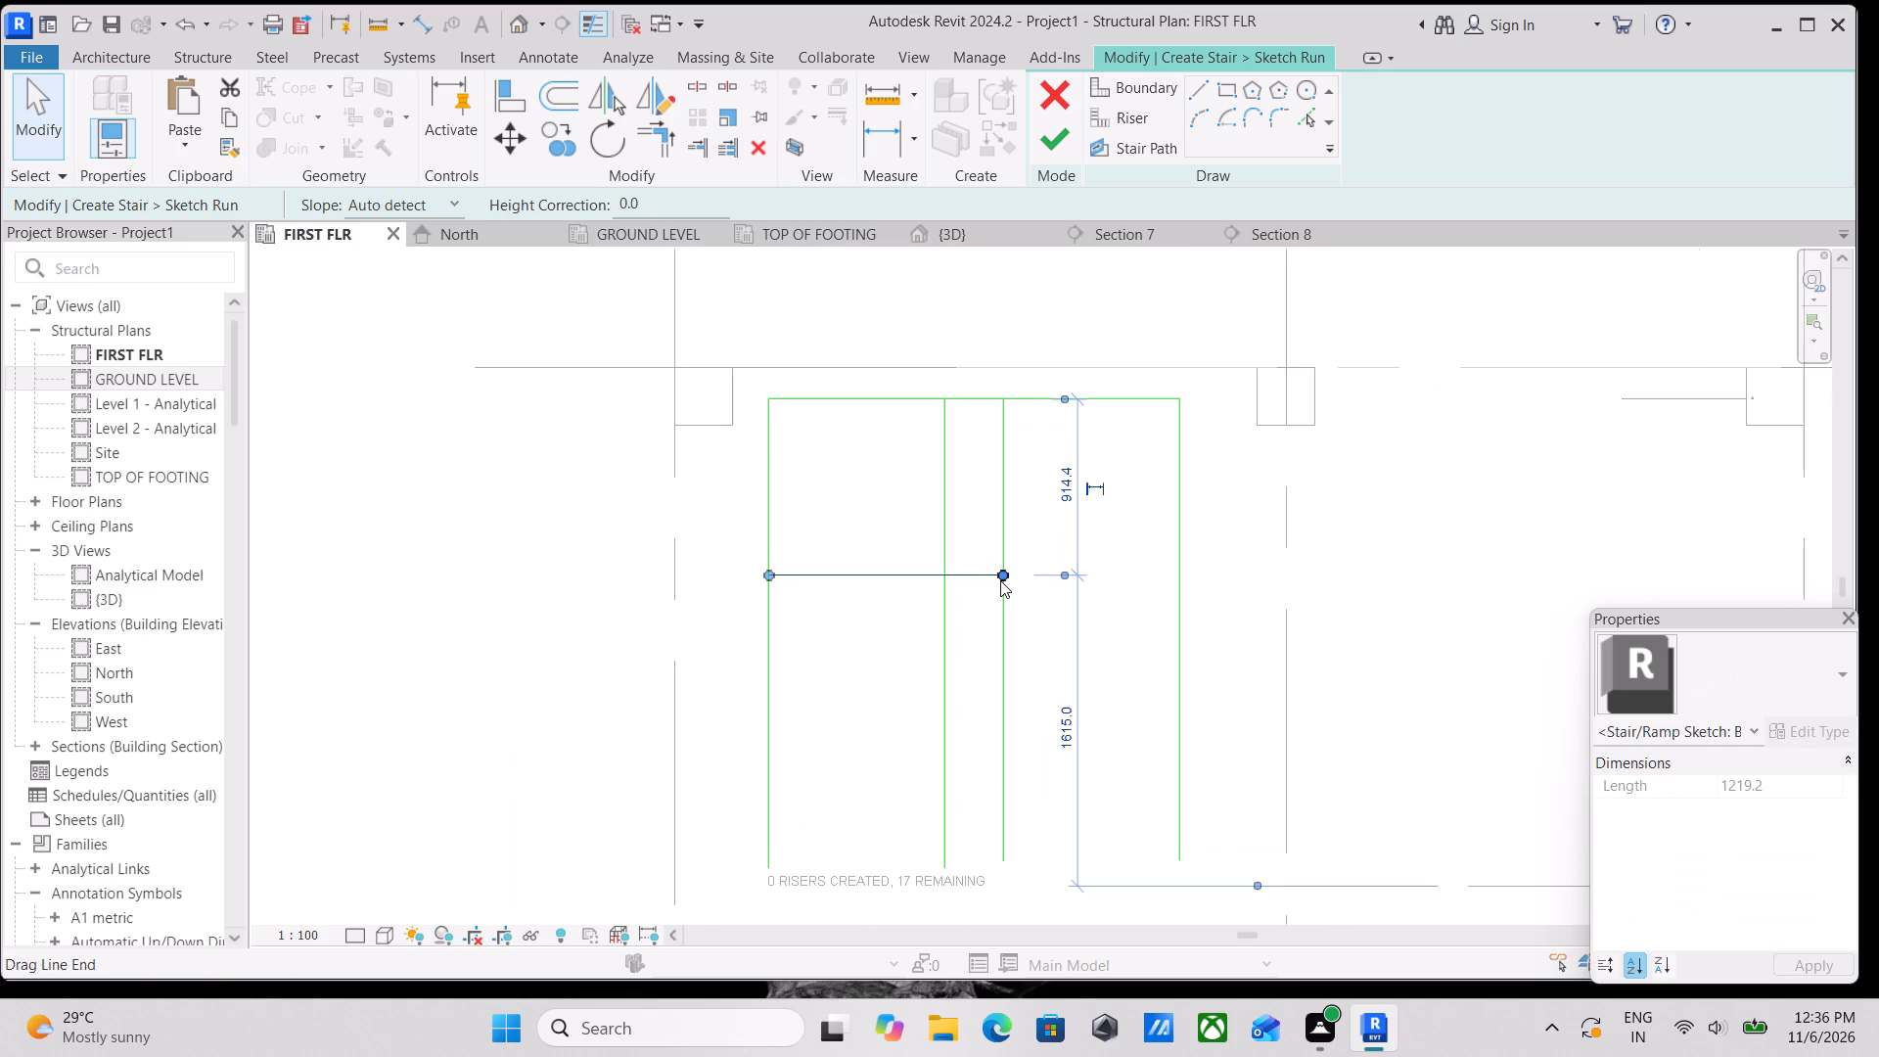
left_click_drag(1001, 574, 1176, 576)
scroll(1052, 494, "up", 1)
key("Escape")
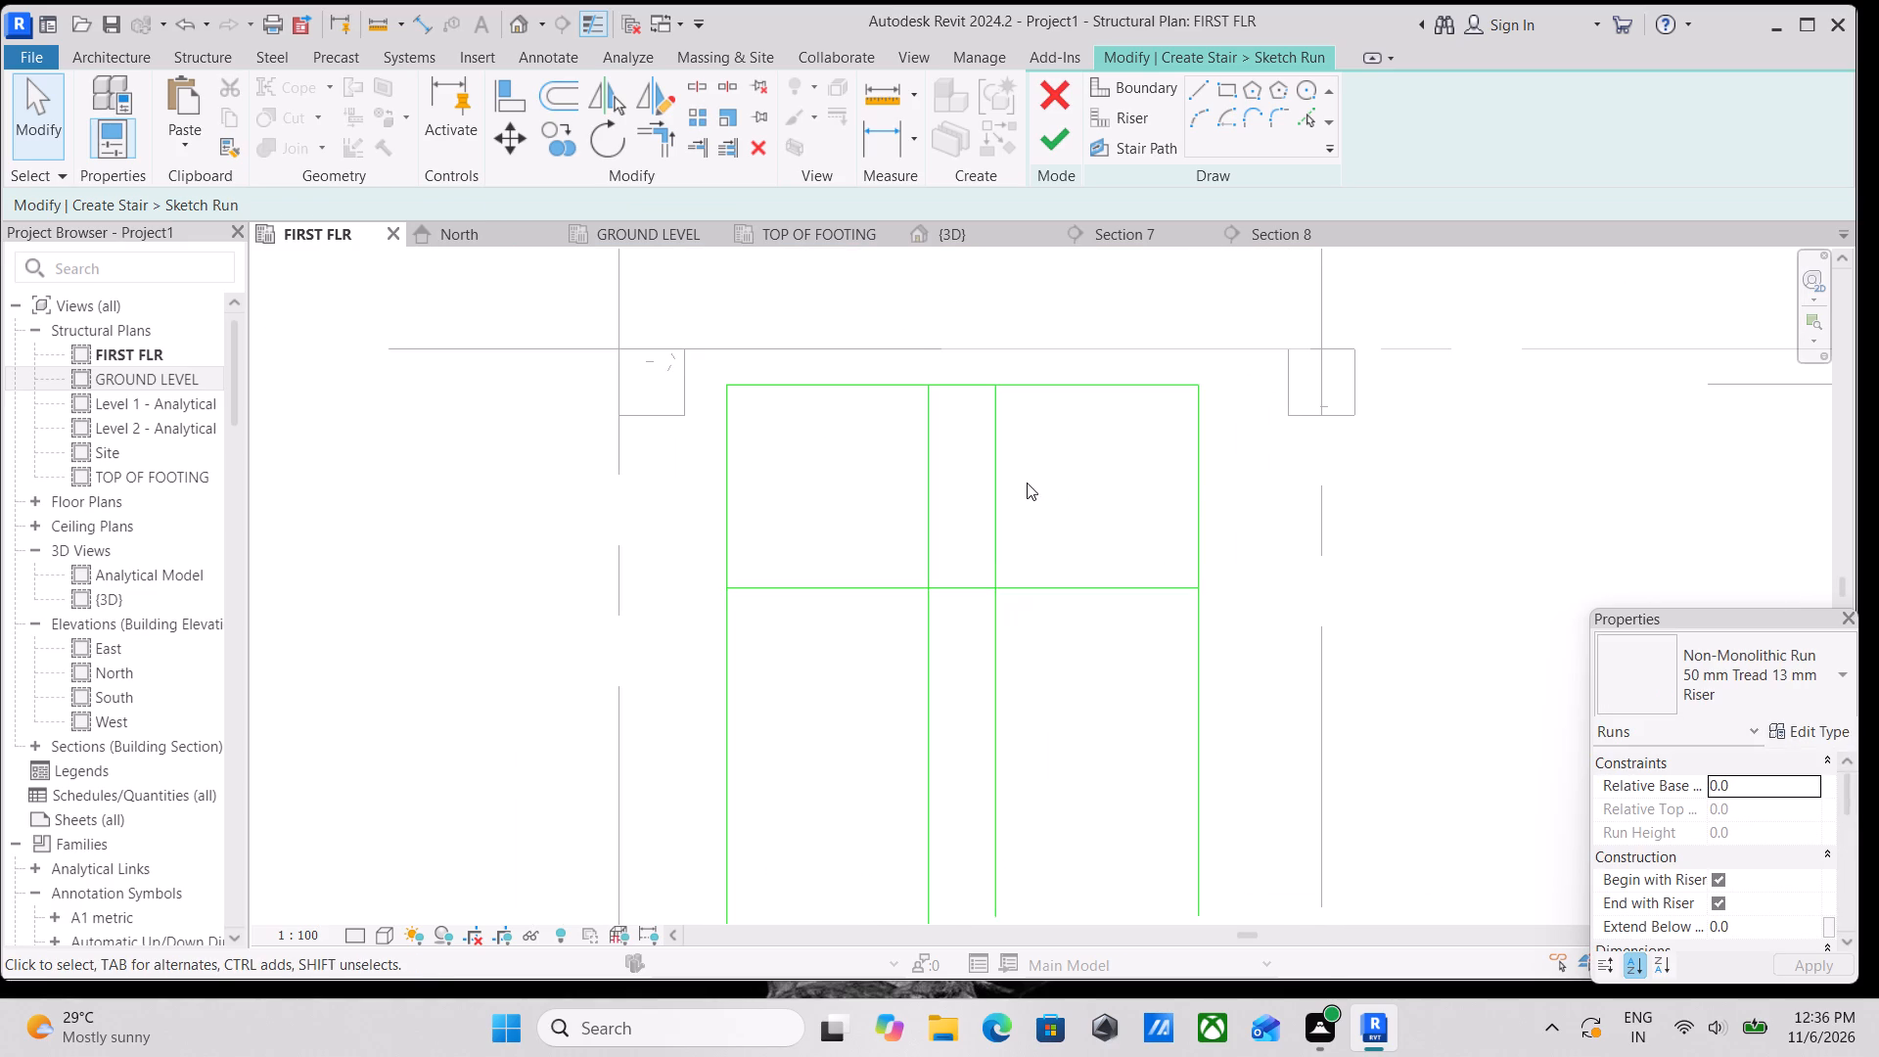
Shorten both inner vertical boundary lines so they start at the offset horizontal line.
scroll(1027, 483, "down", 1)
left_click(996, 462)
left_click_drag(1001, 398, 996, 568)
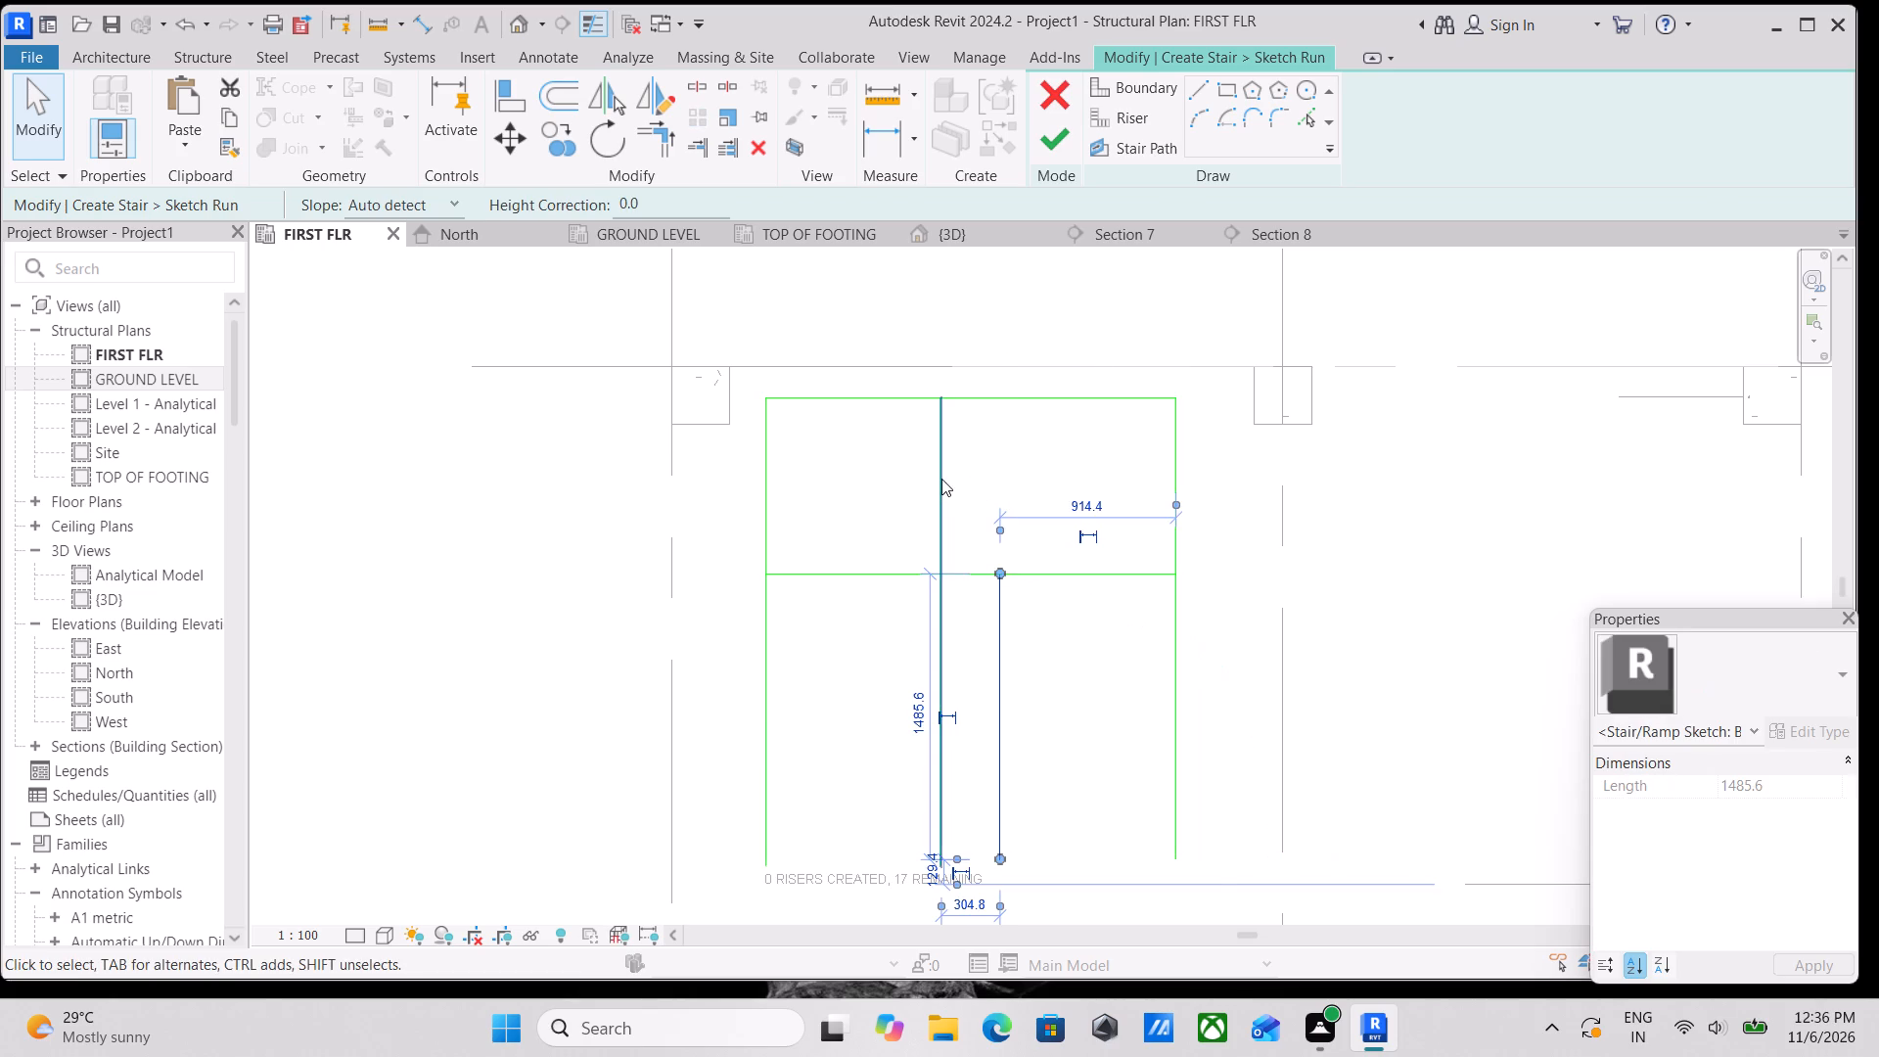
left_click(942, 479)
left_click_drag(939, 391, 940, 569)
scroll(1108, 602, "up", 1)
key("Escape")
Shorten the offset horizontal line at both ends so it spans only between the two inner vertical boundary lines.
left_click(1110, 564)
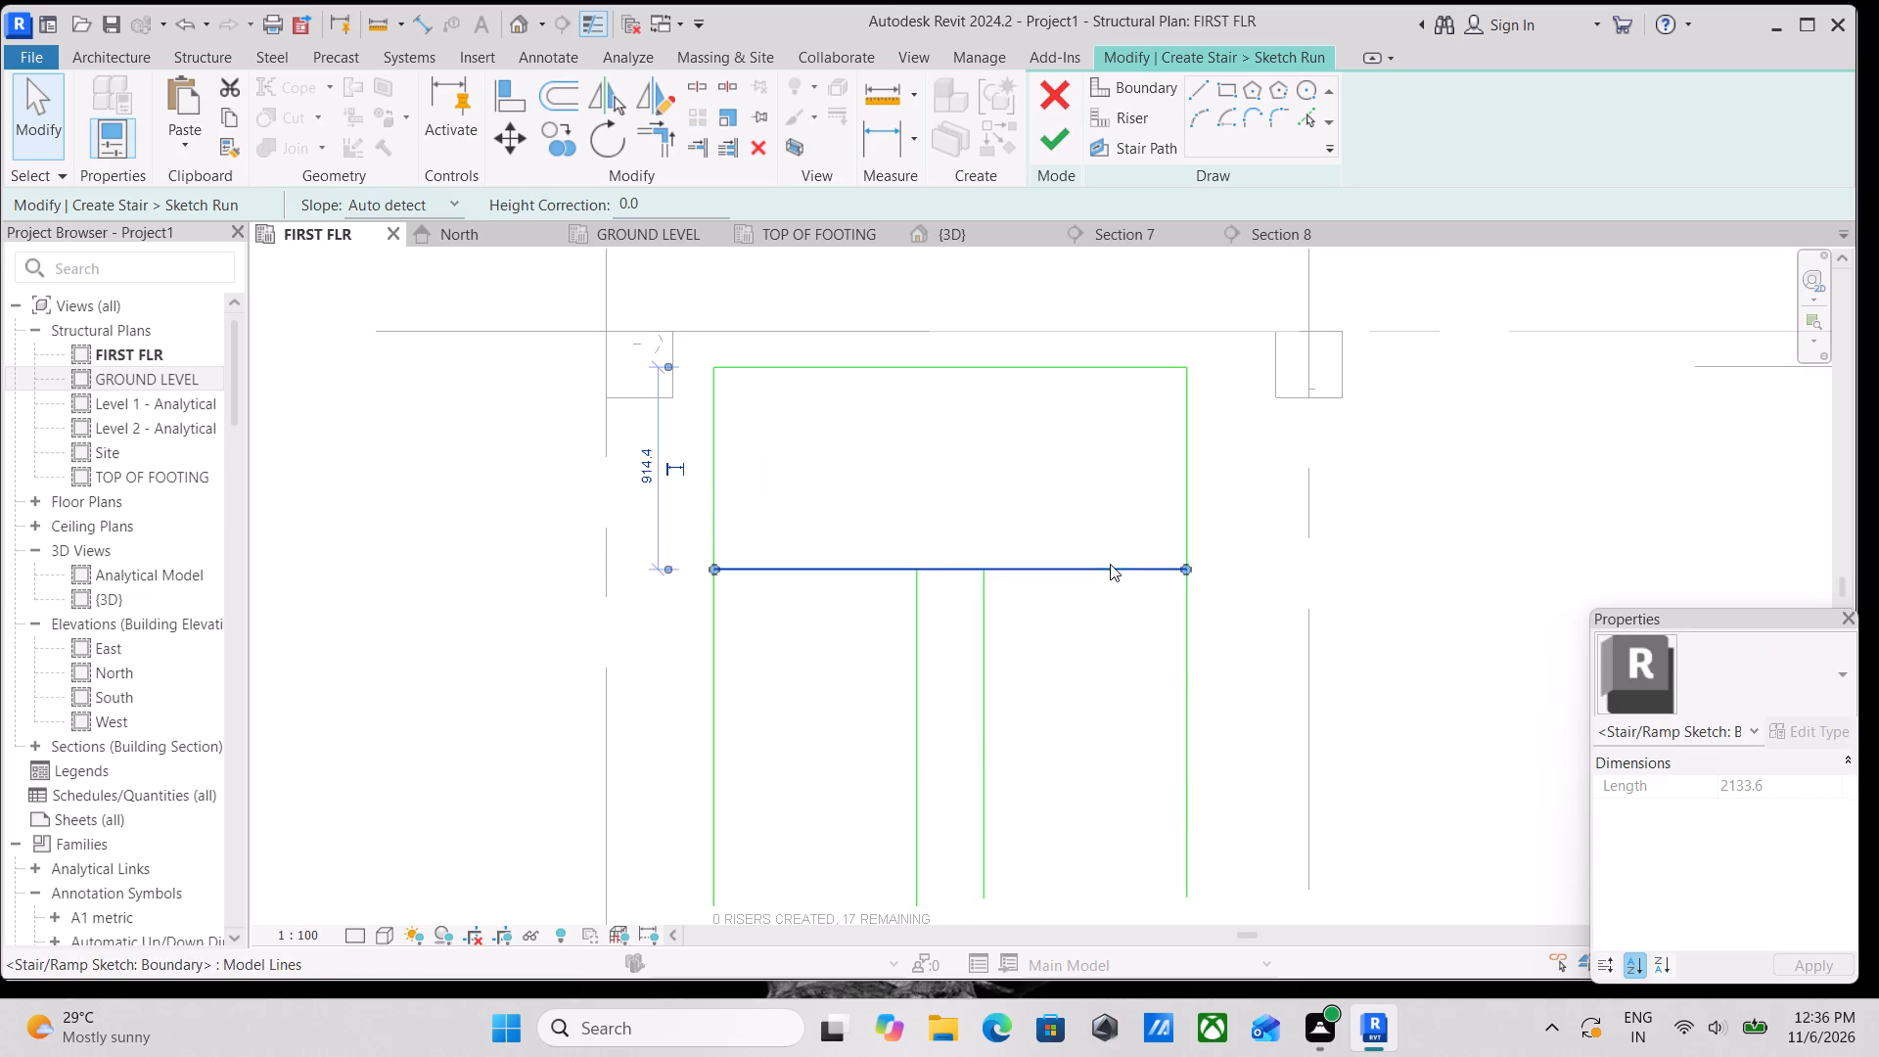
left_click_drag(1182, 569, 993, 568)
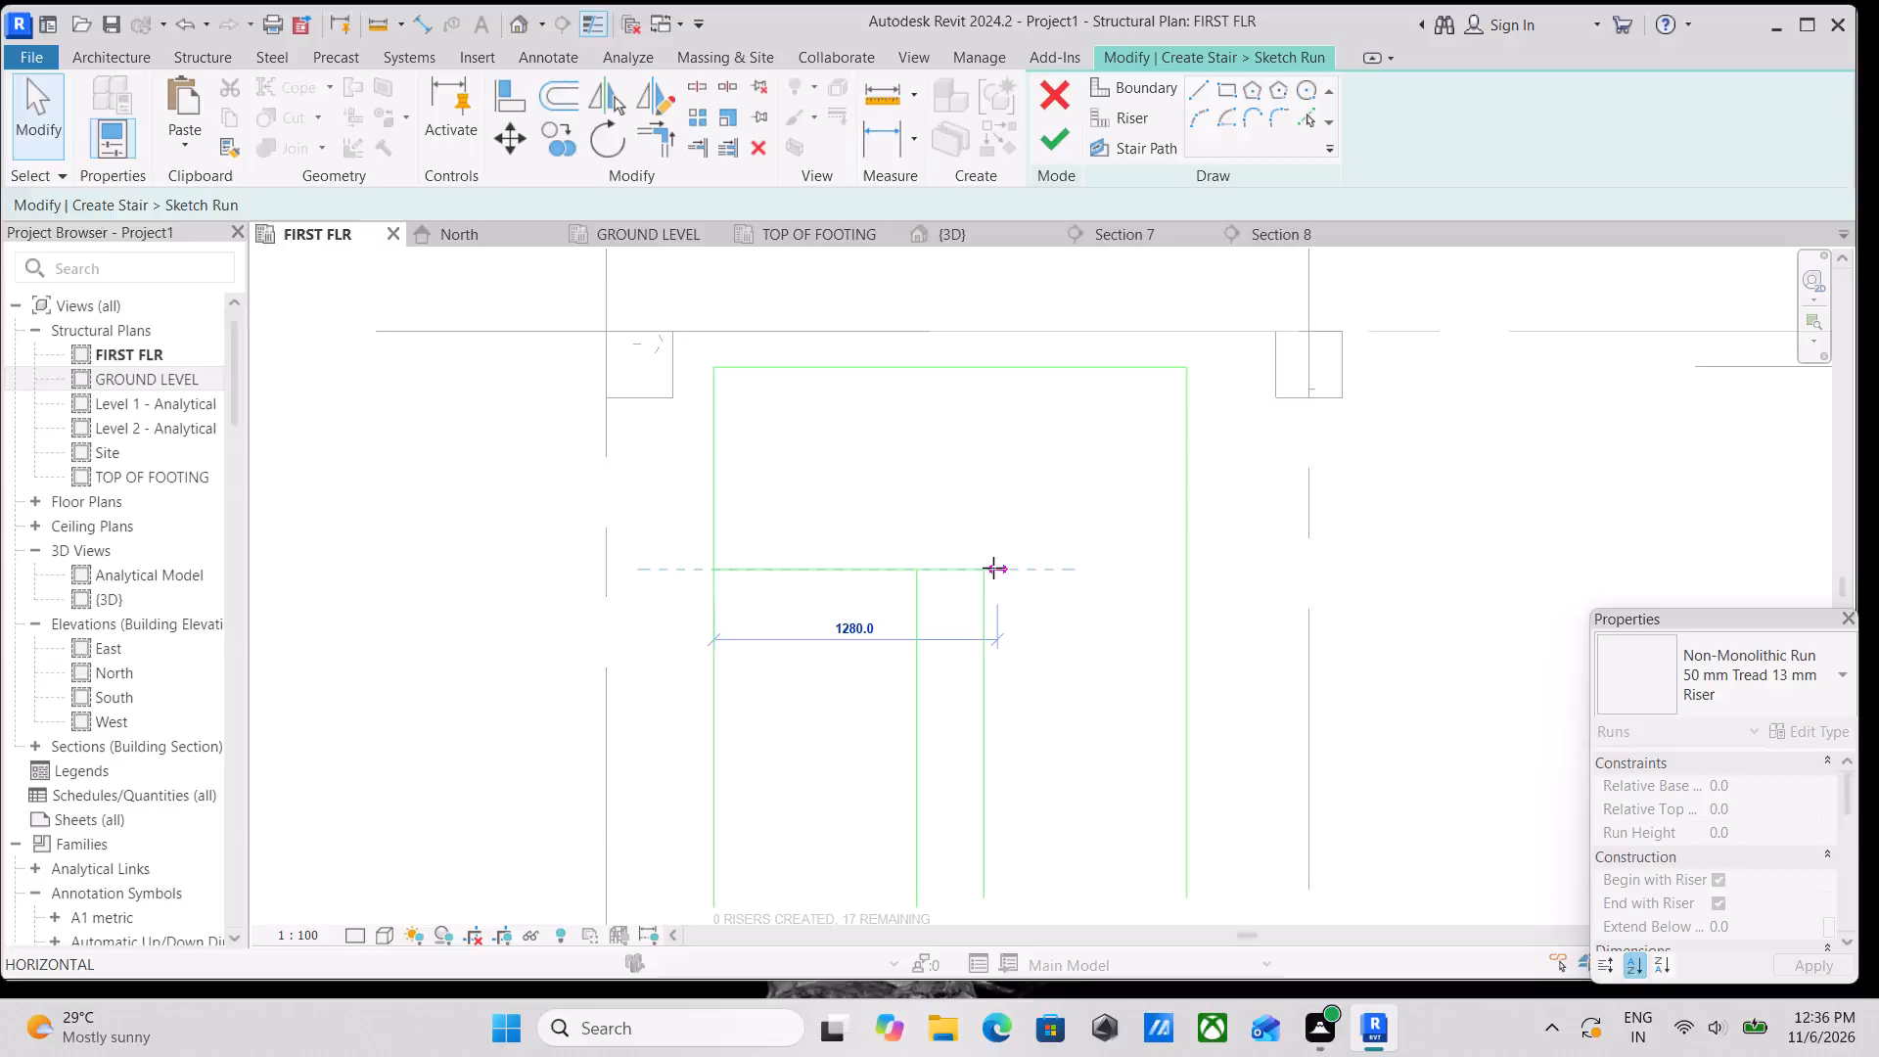
left_click_drag(993, 568, 988, 568)
key("Escape")
left_click(785, 572)
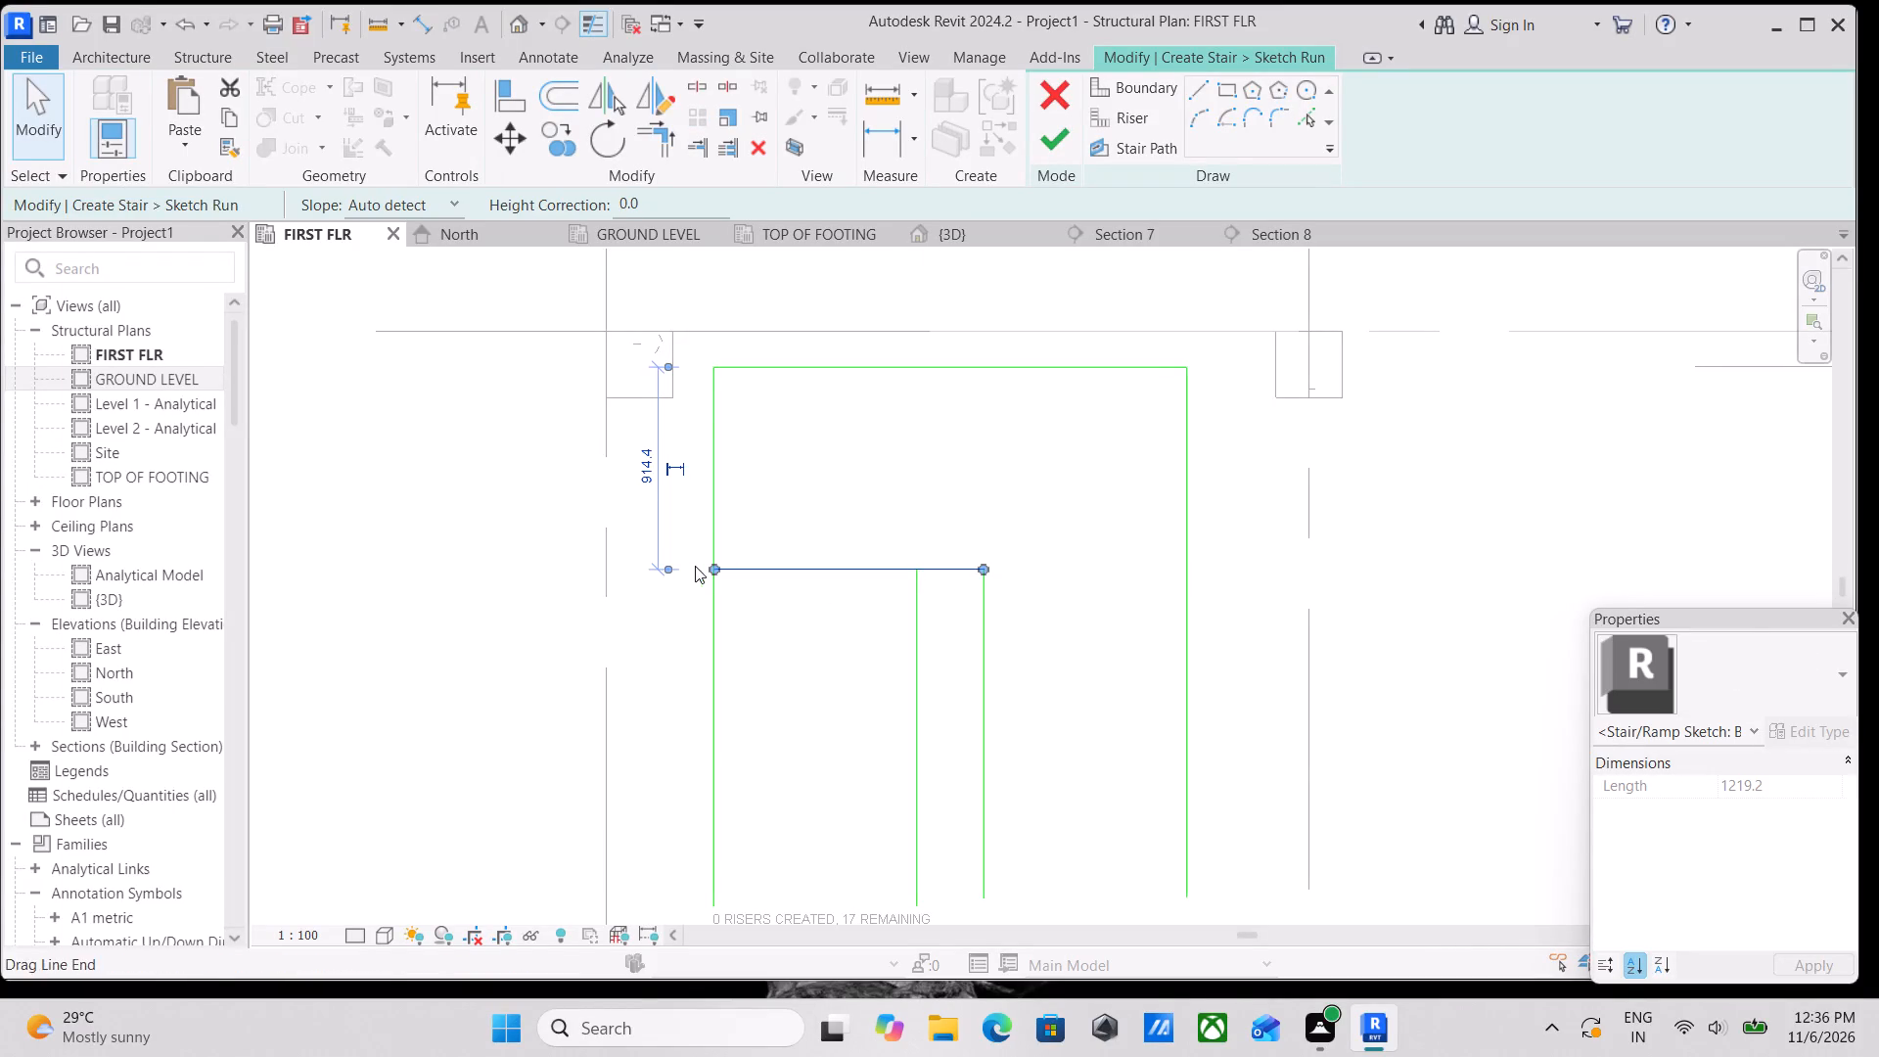
left_click_drag(713, 566, 914, 569)
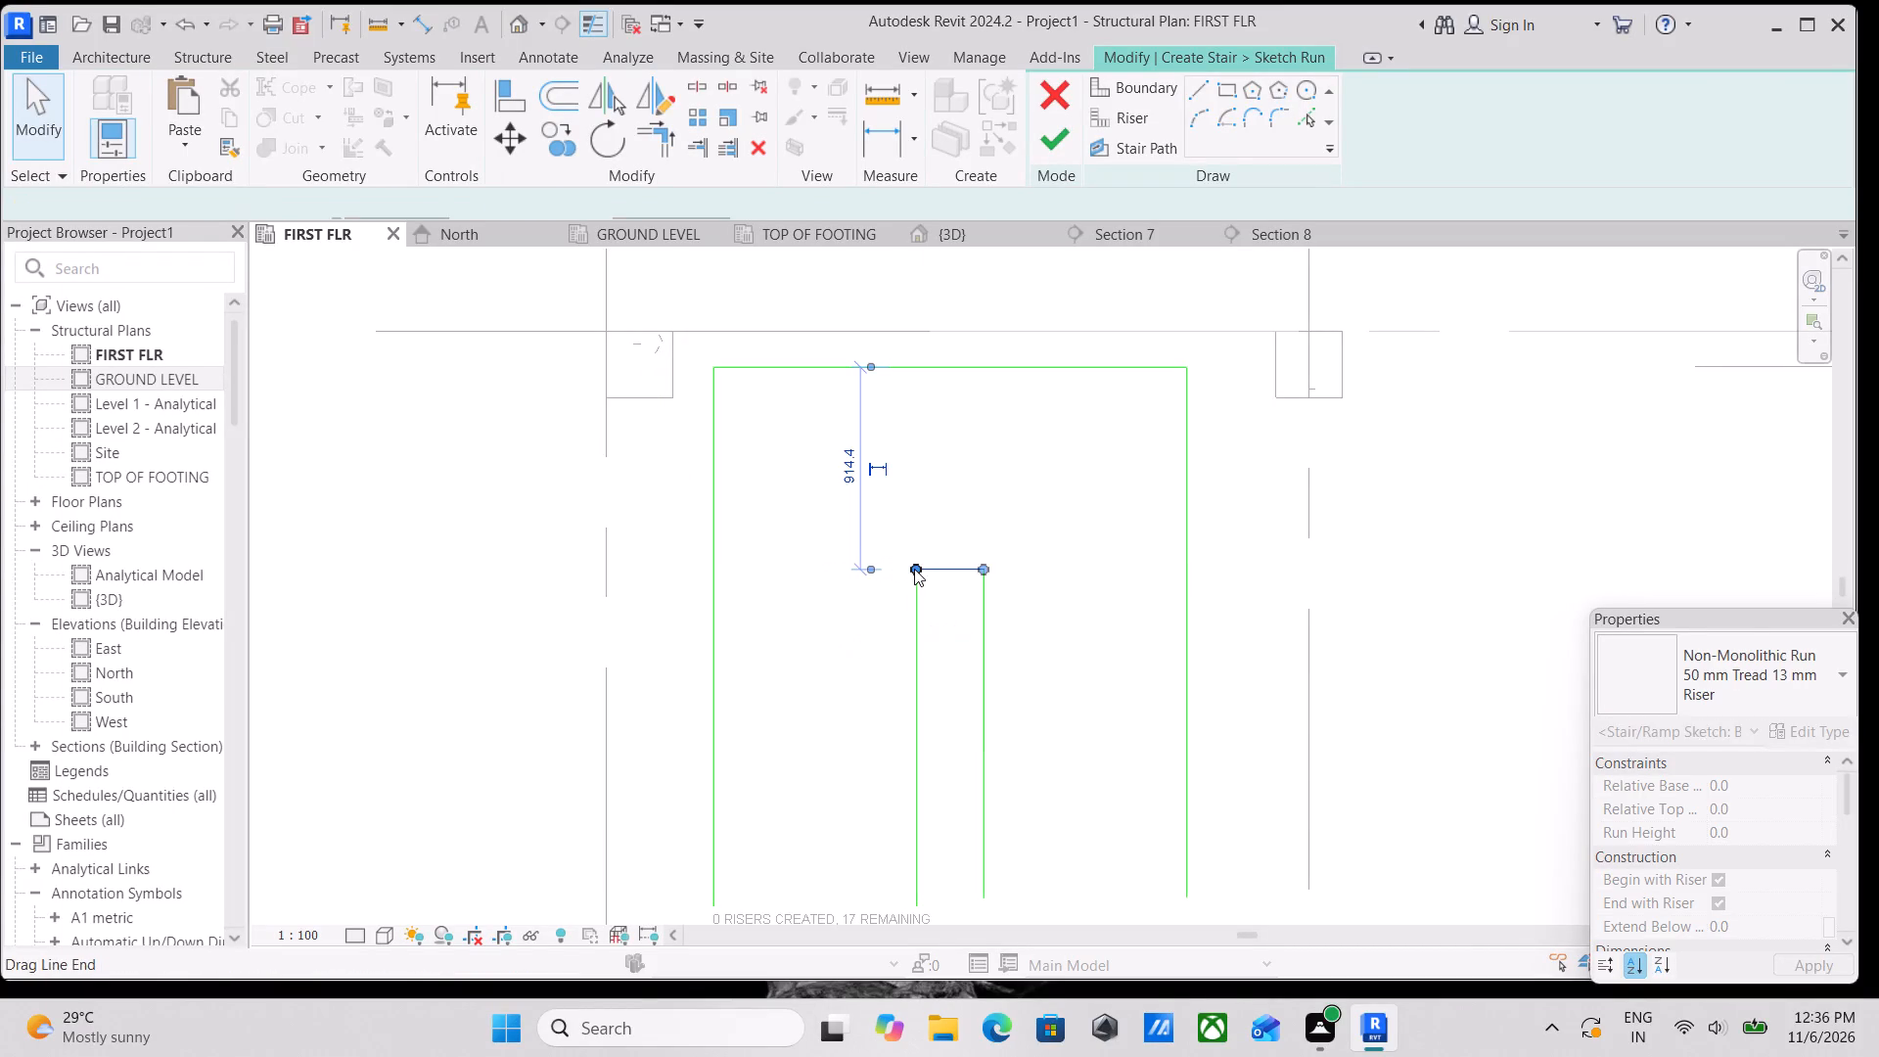
scroll(1035, 573, "down", 2)
key("Escape")
Nudge the short horizontal line joining the inner boundaries about 200 mm toward grid 1.
middle_click_drag(880, 601, 1071, 516)
middle_click_drag(892, 535, 986, 616)
scroll(1208, 582, "up", 2)
middle_click_drag(1184, 545, 1188, 596)
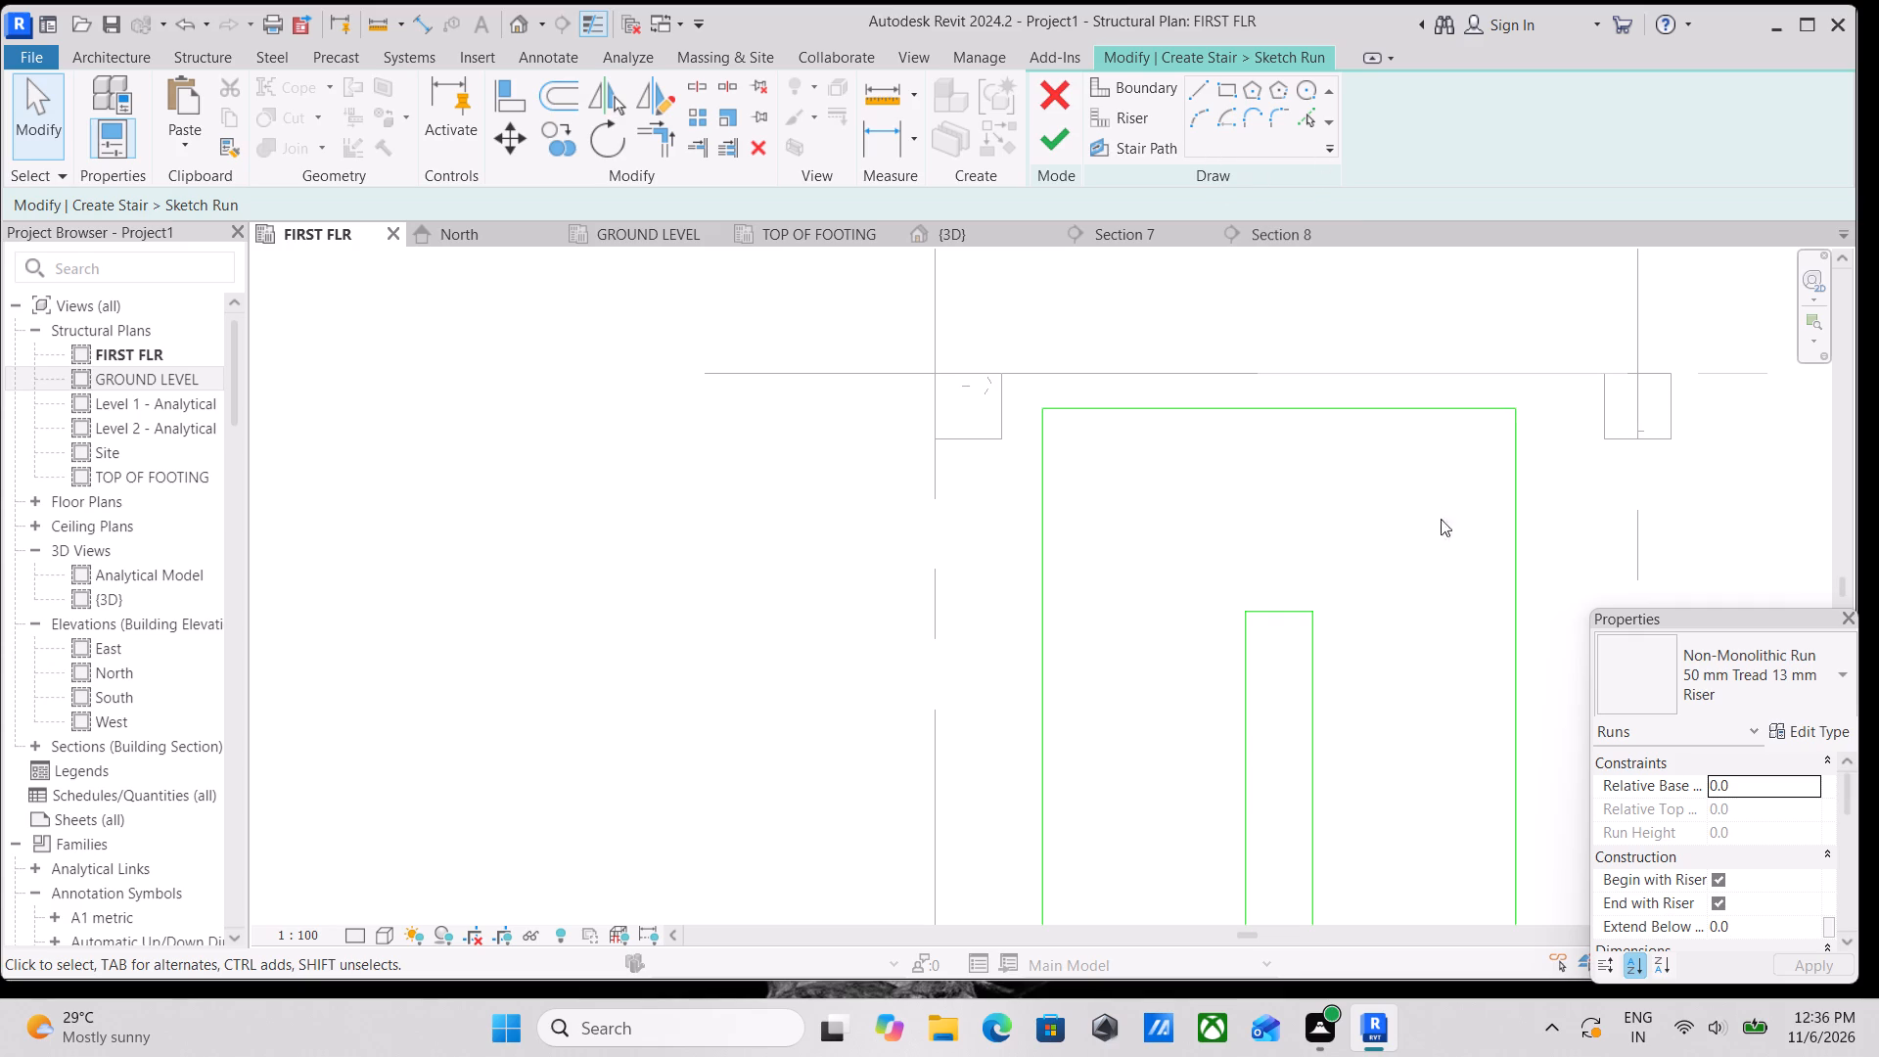
left_click(1274, 609)
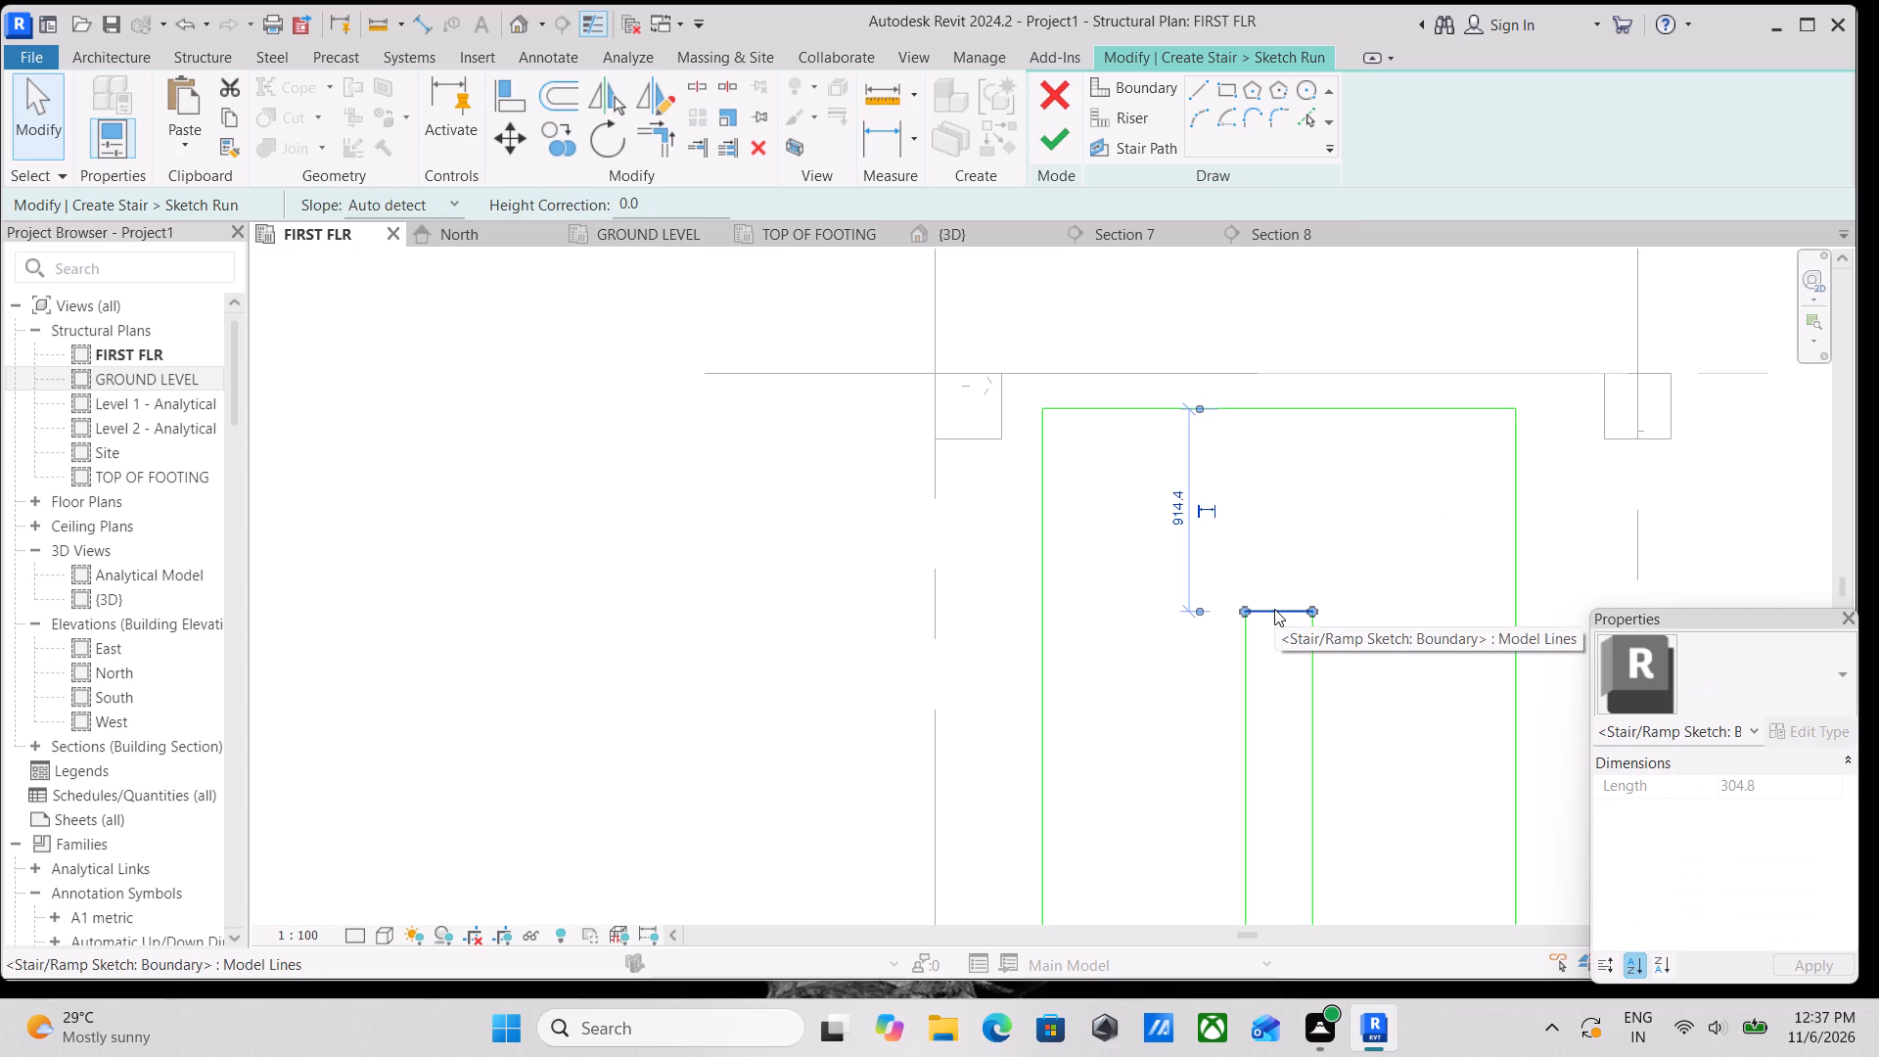
key("Up")
key("Up")
key("Up")
key("Up")
key("Up")
key("Up")
key("Up")
key("Up")
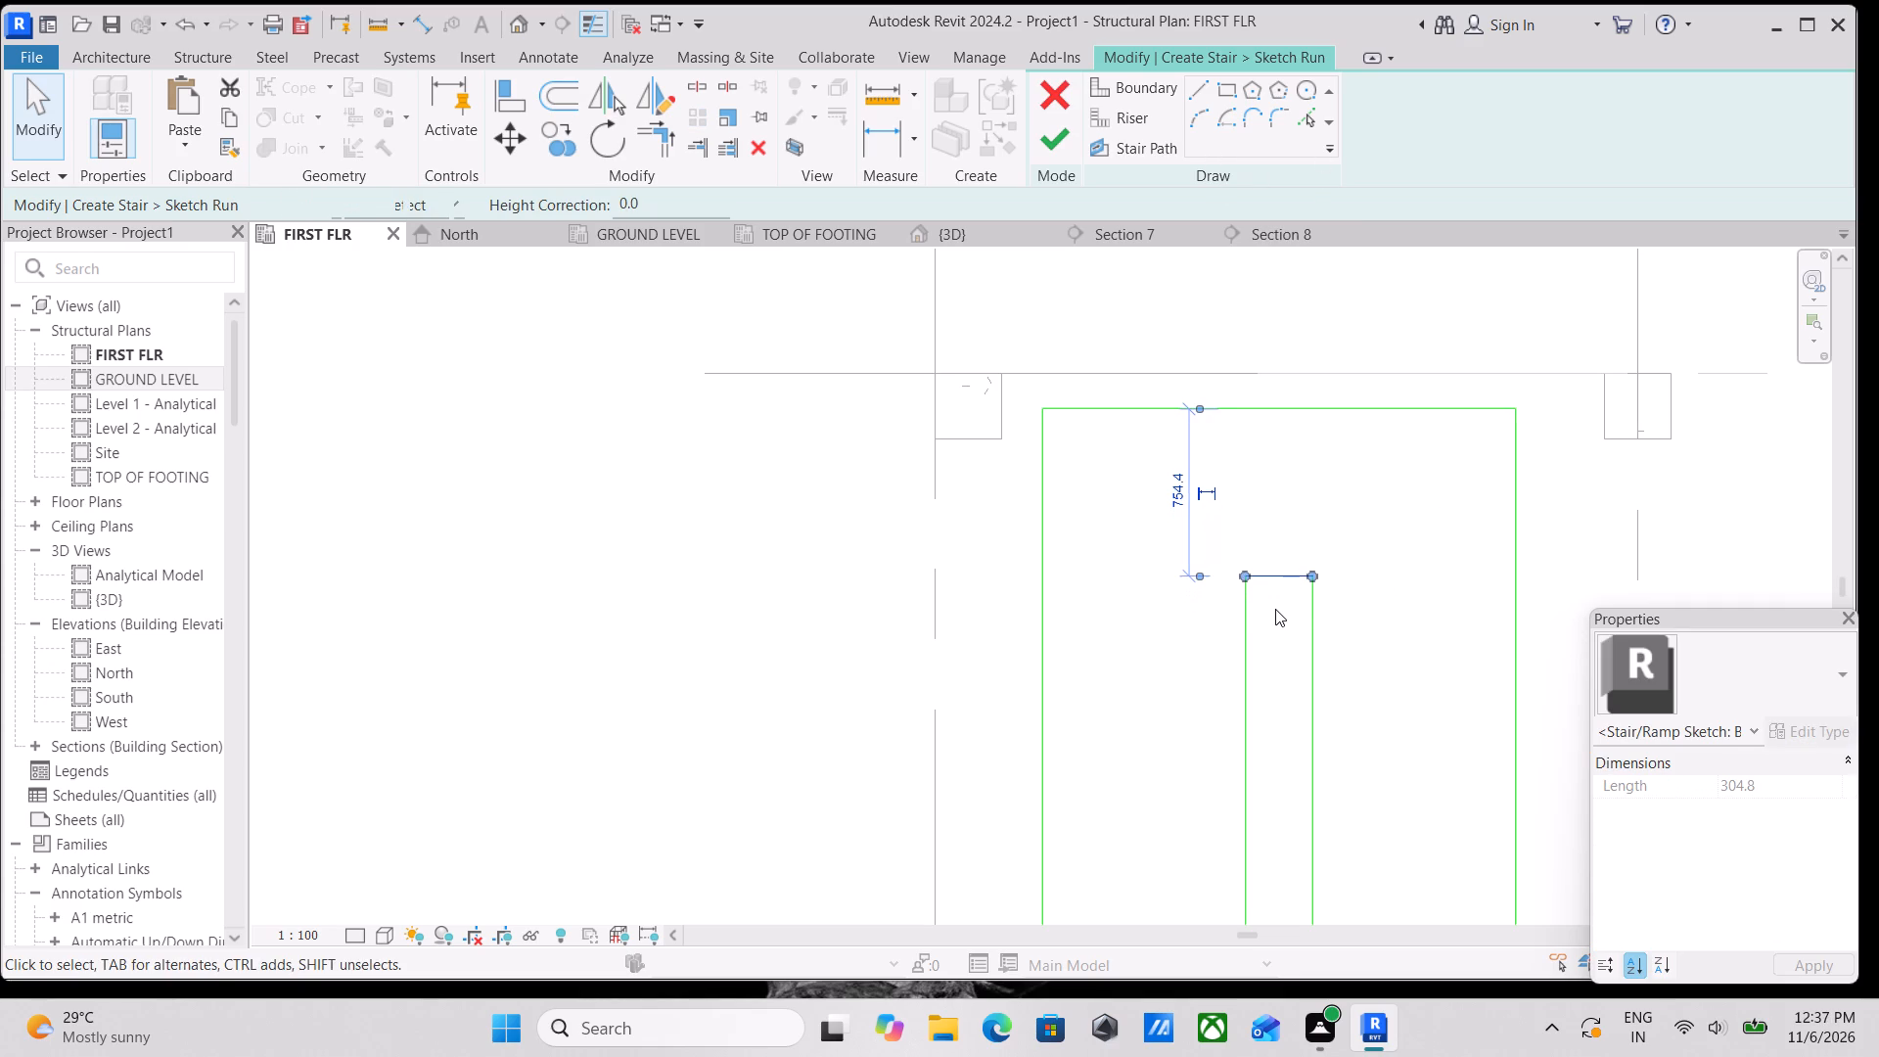
key("Up")
key("Up")
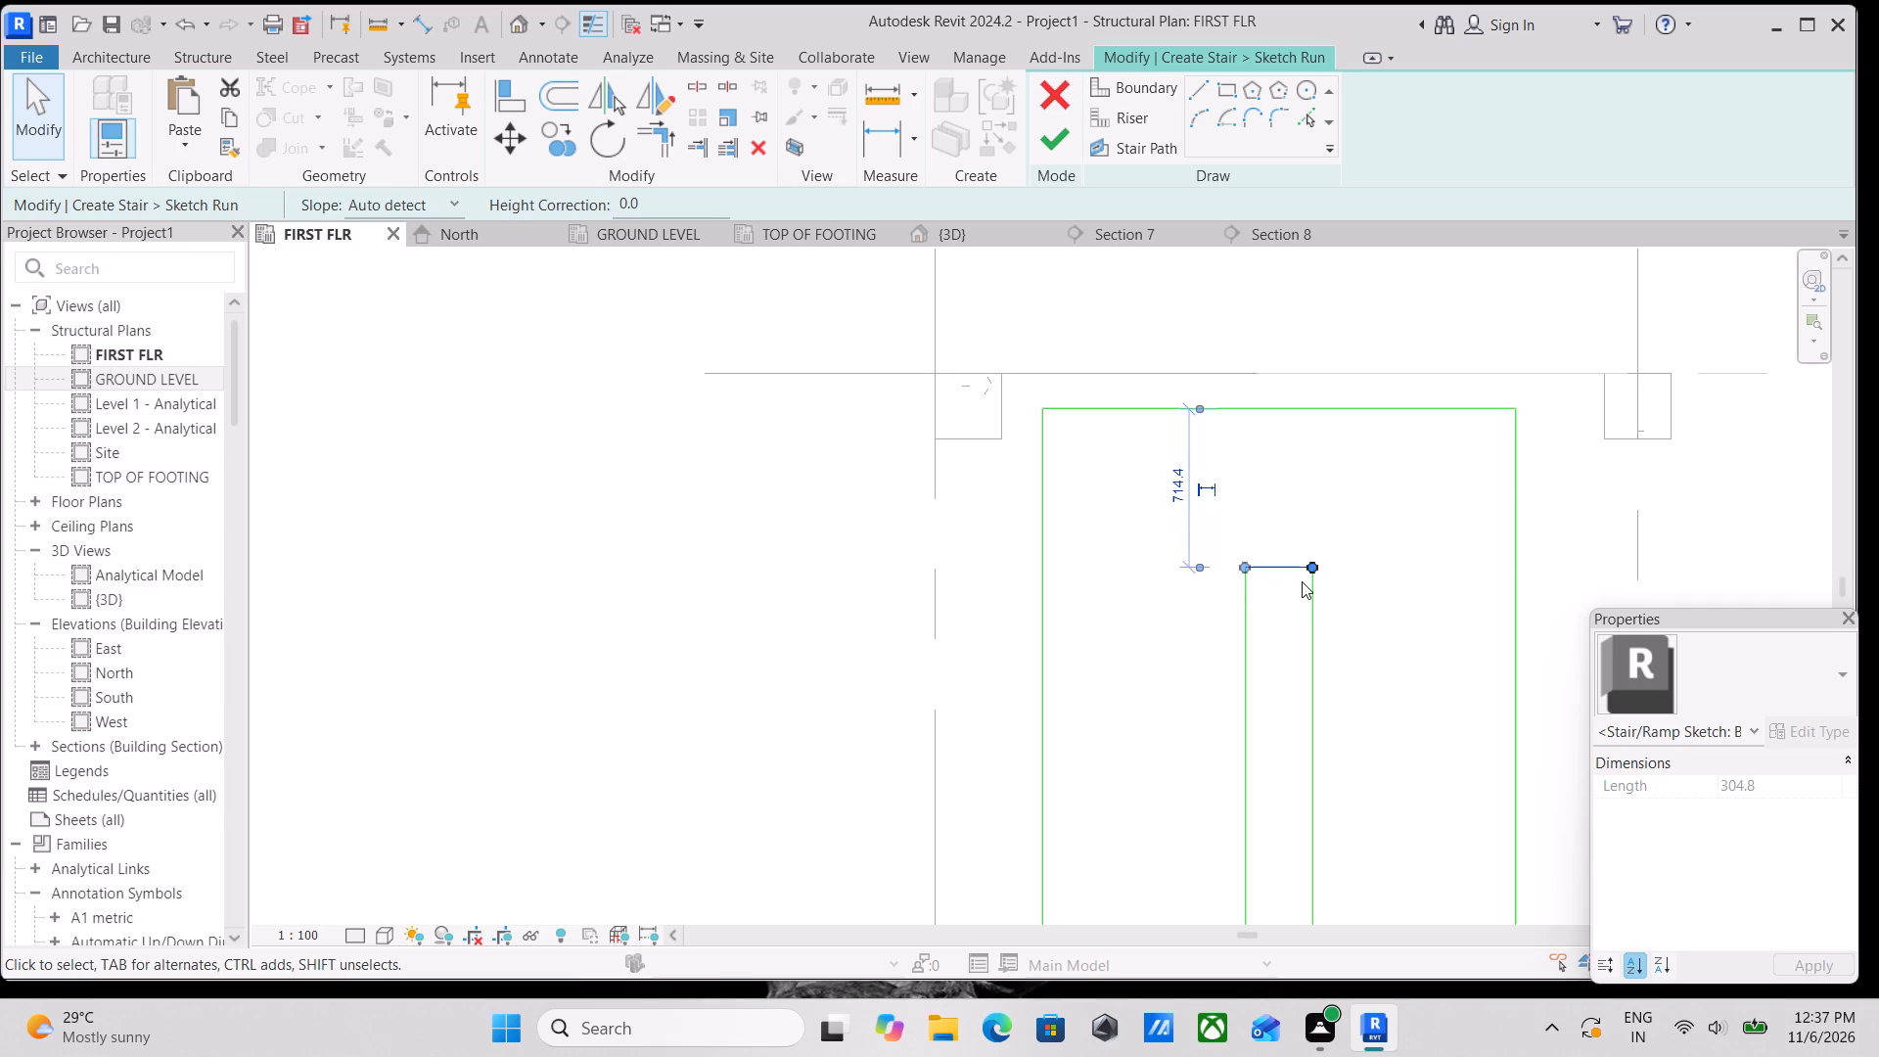
scroll(1345, 490, "down", 2)
key("Escape")
Draw a riser line from the top of the inner boundary straight across to the outer boundary on grid A's side.
middle_click_drag(1300, 574, 1383, 662)
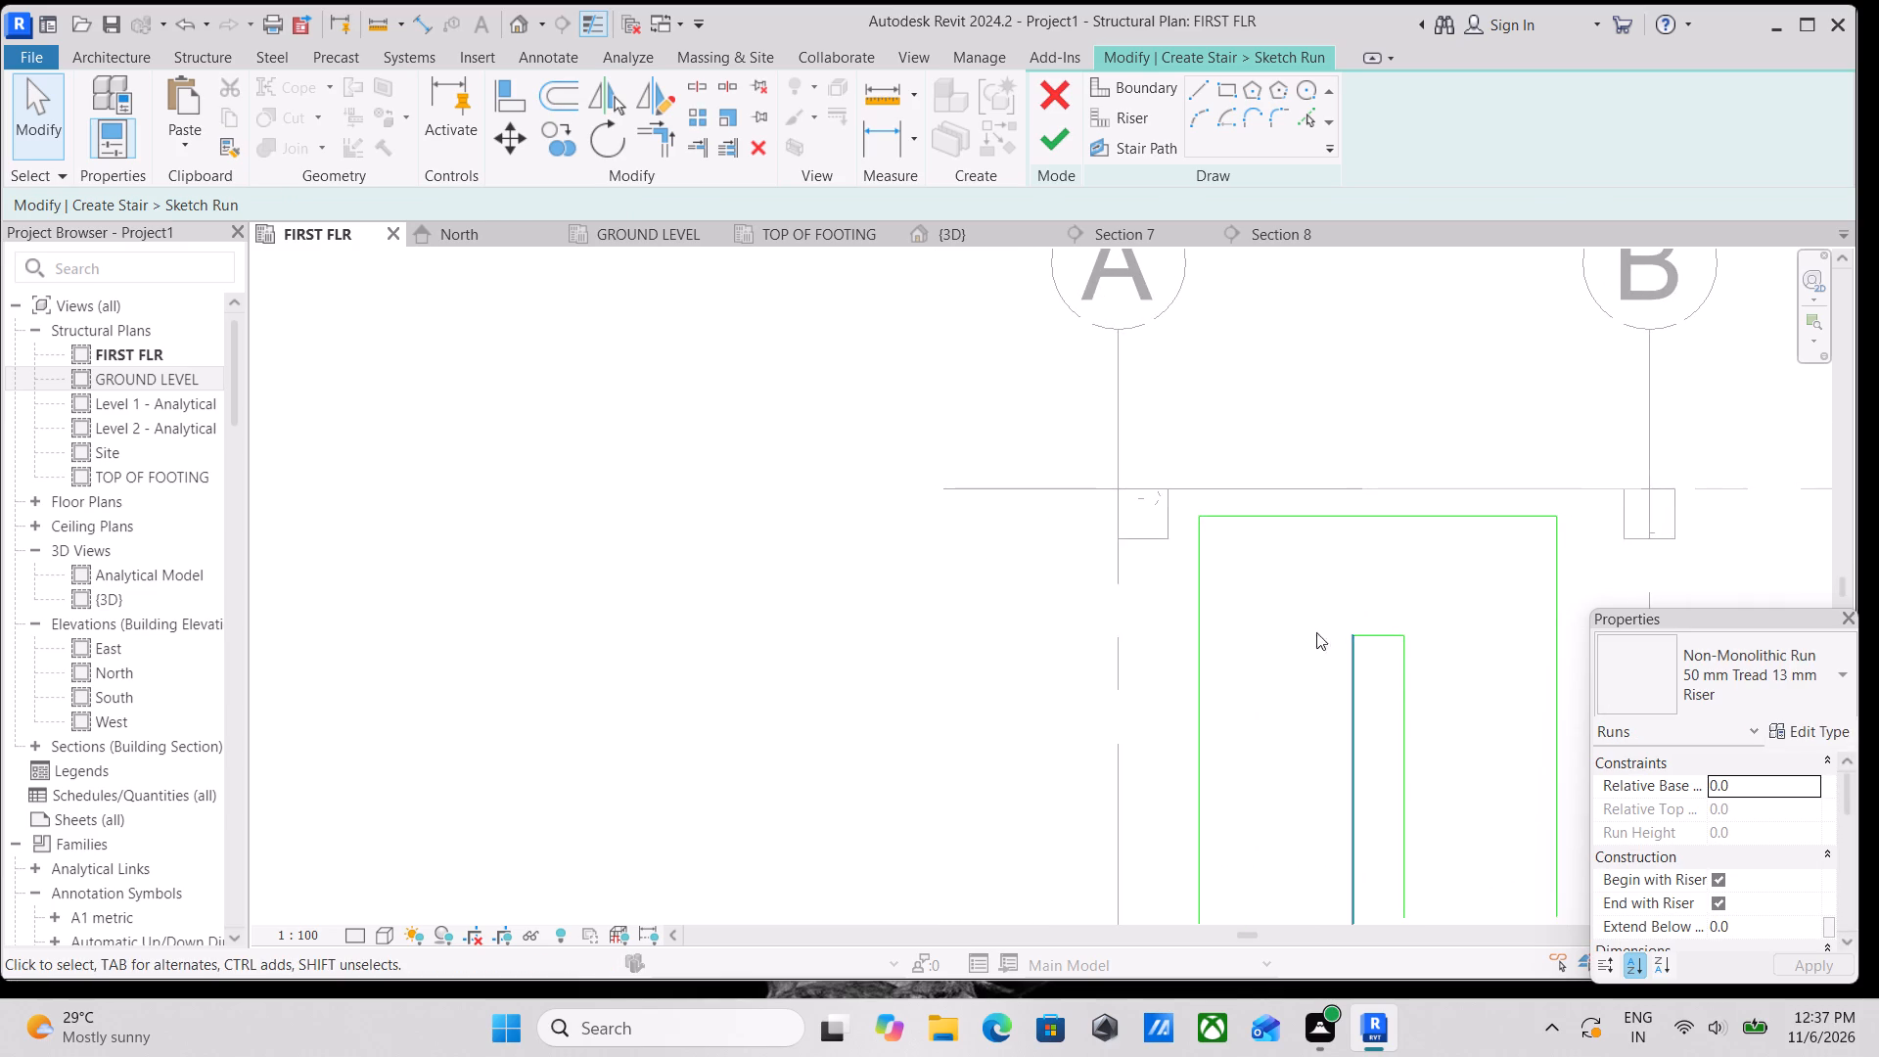
middle_click_drag(1245, 574, 1268, 616)
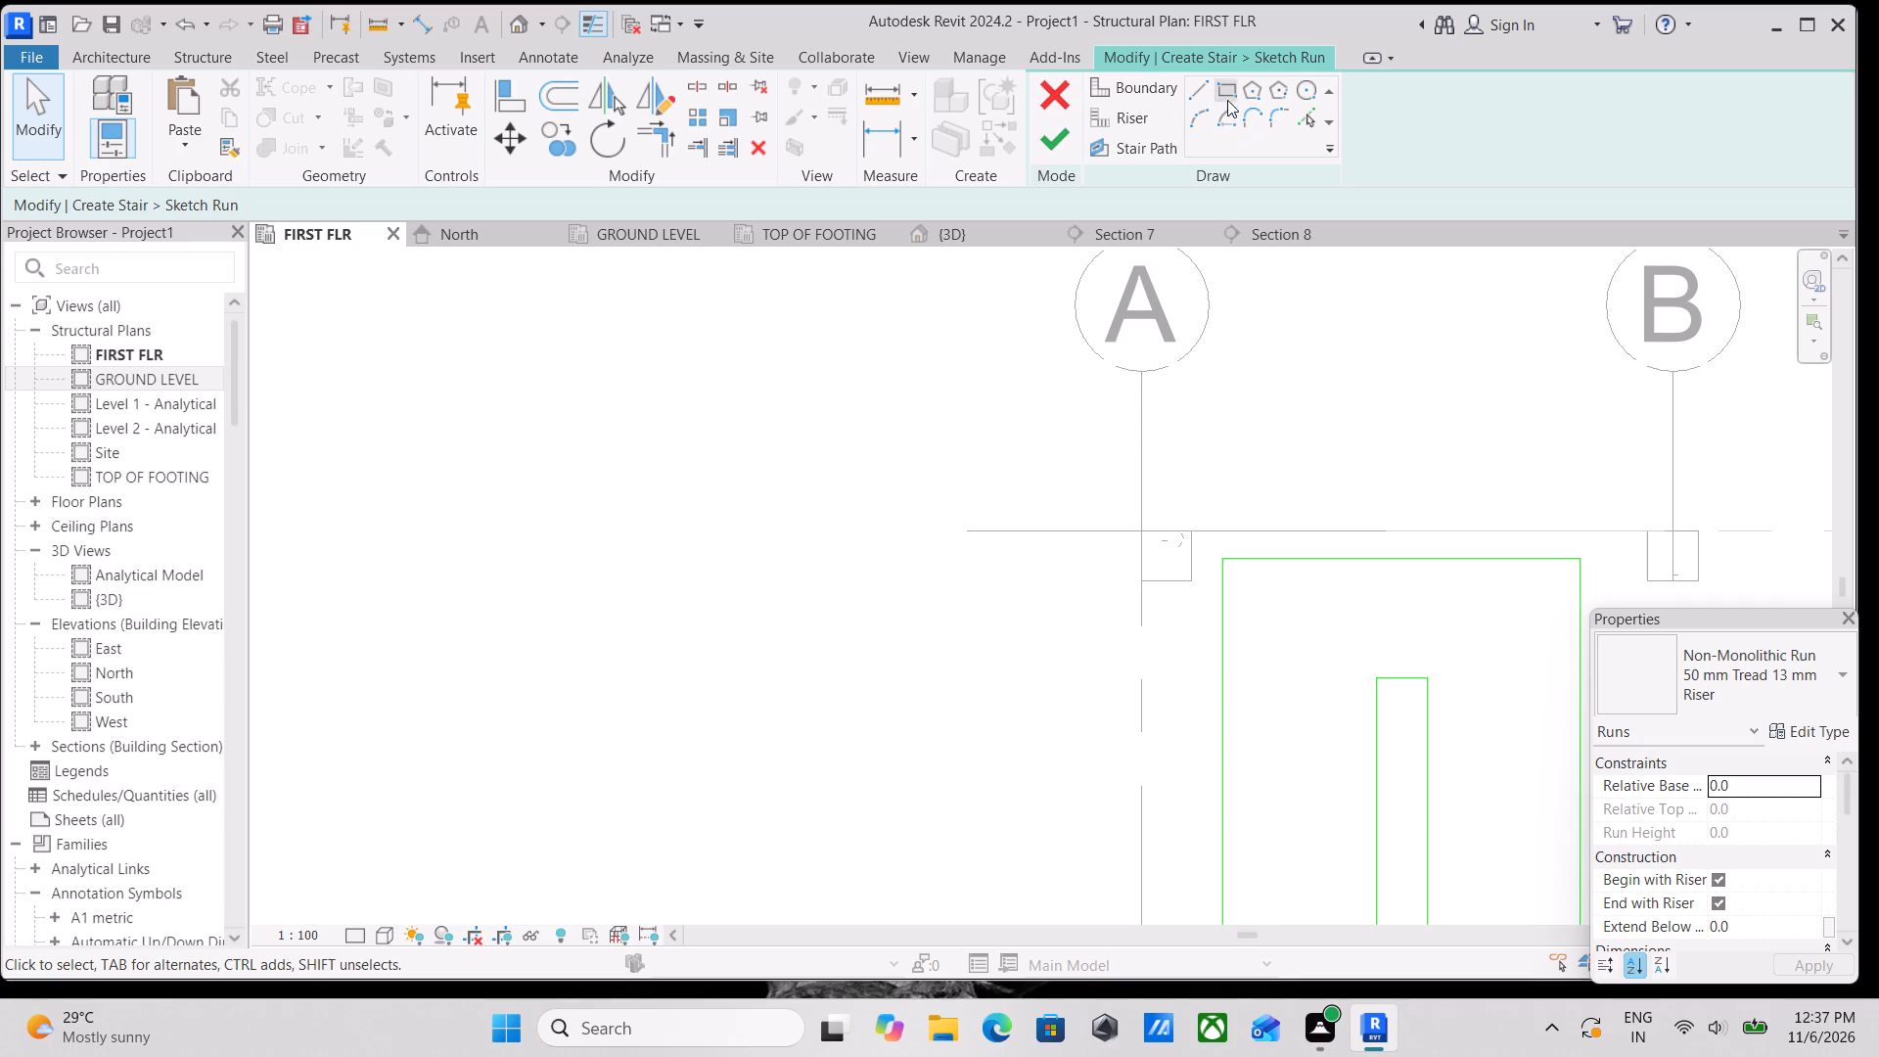
left_click(1121, 113)
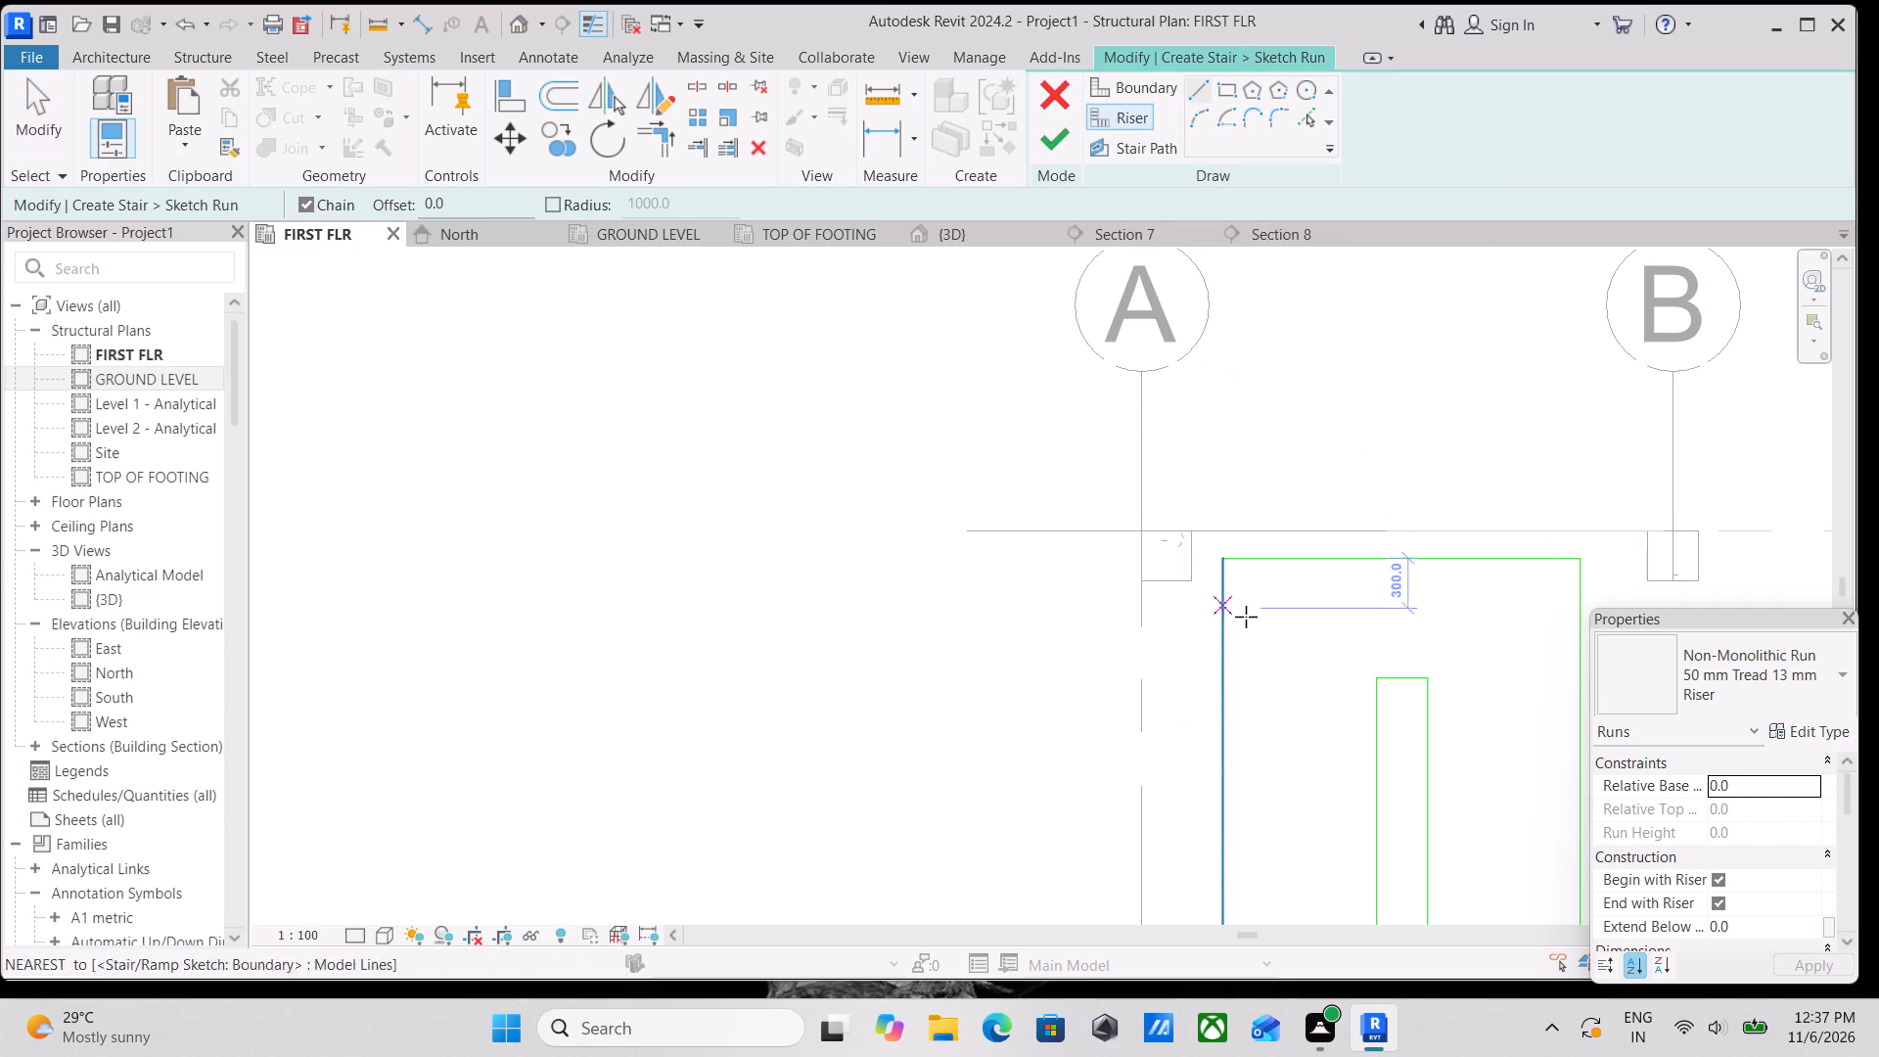
left_click(1378, 688)
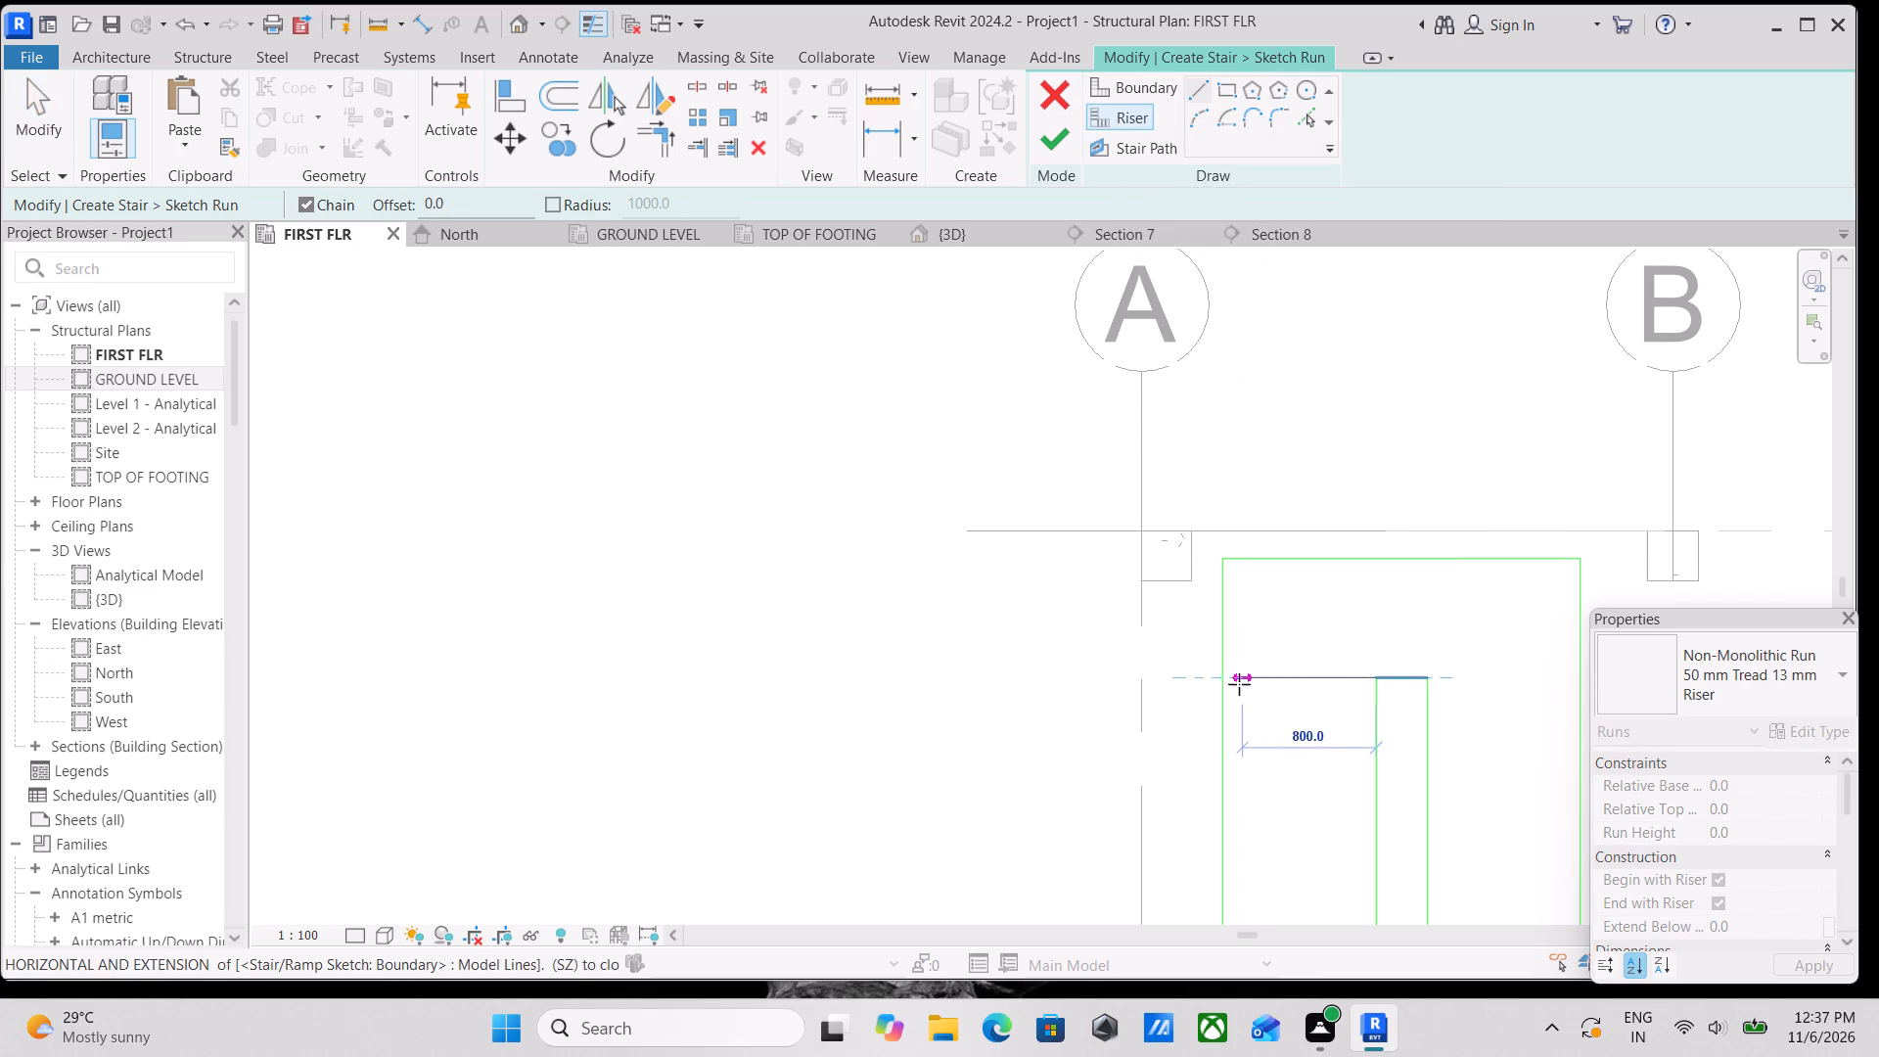
left_click(1217, 675)
key("Escape")
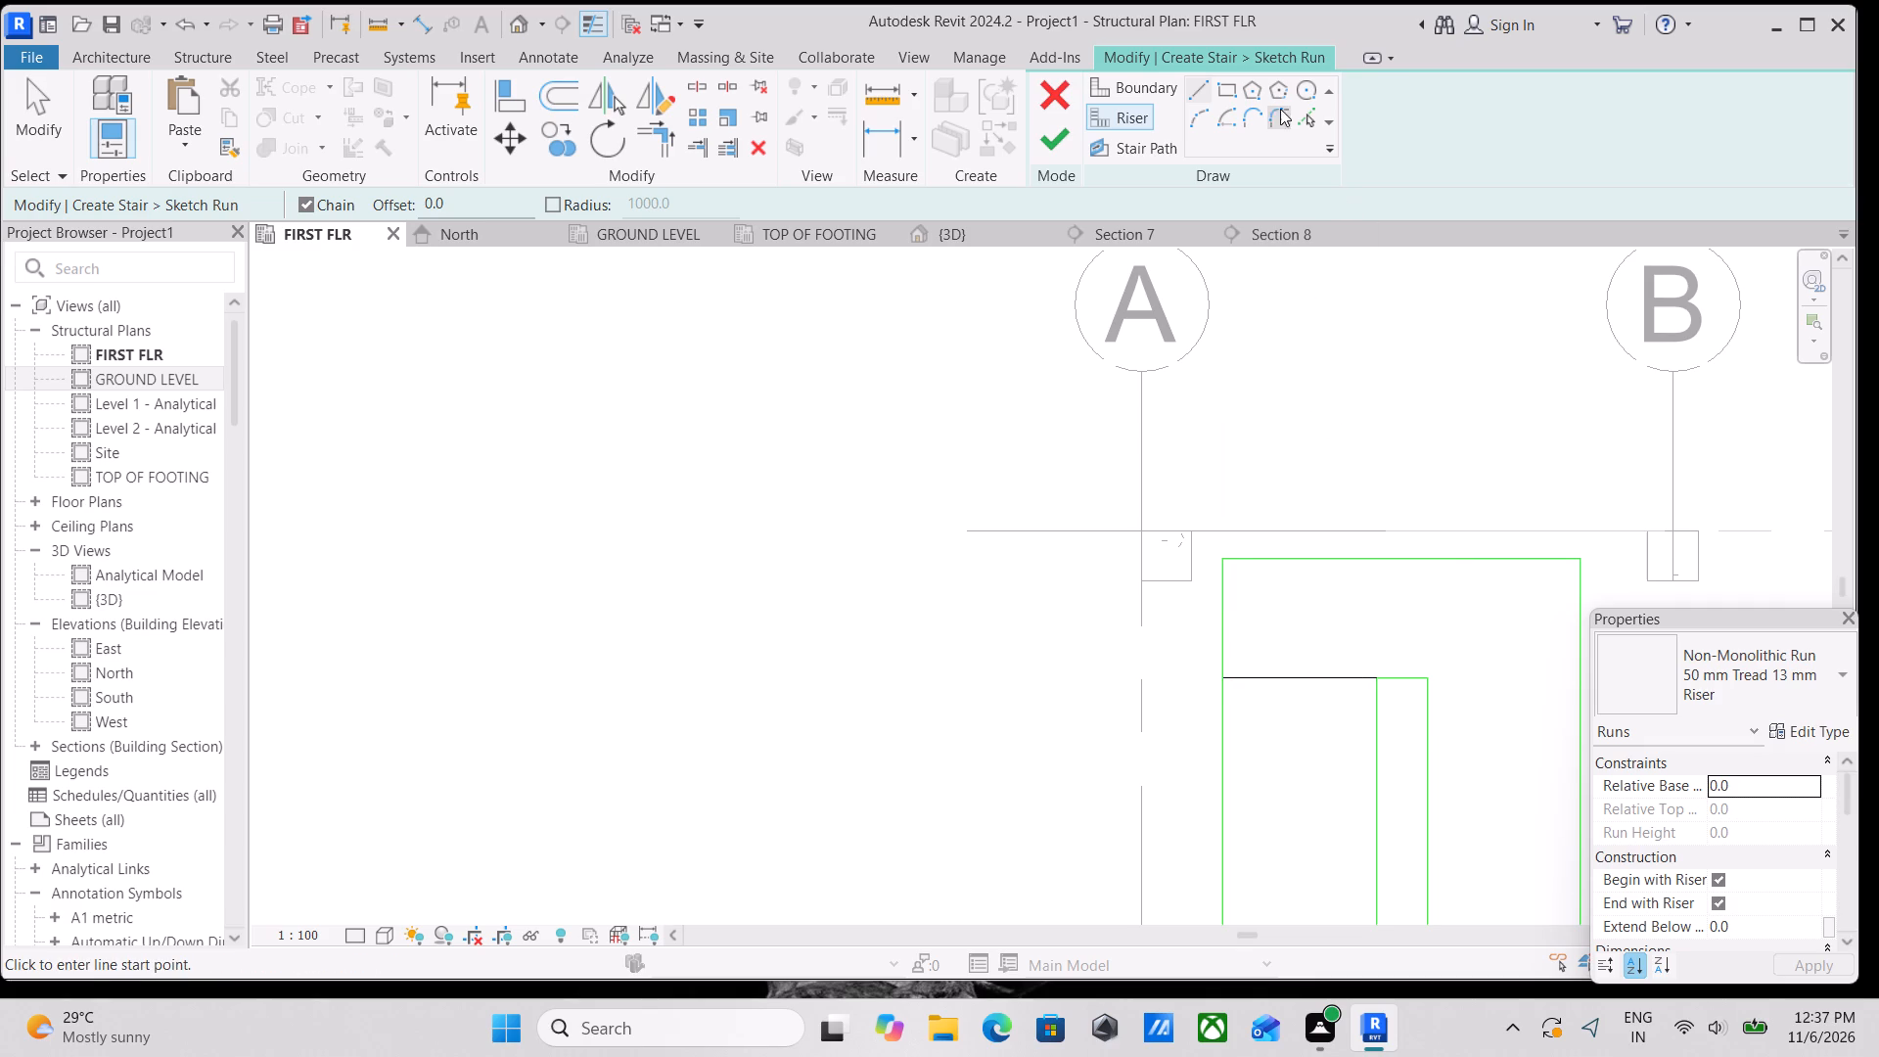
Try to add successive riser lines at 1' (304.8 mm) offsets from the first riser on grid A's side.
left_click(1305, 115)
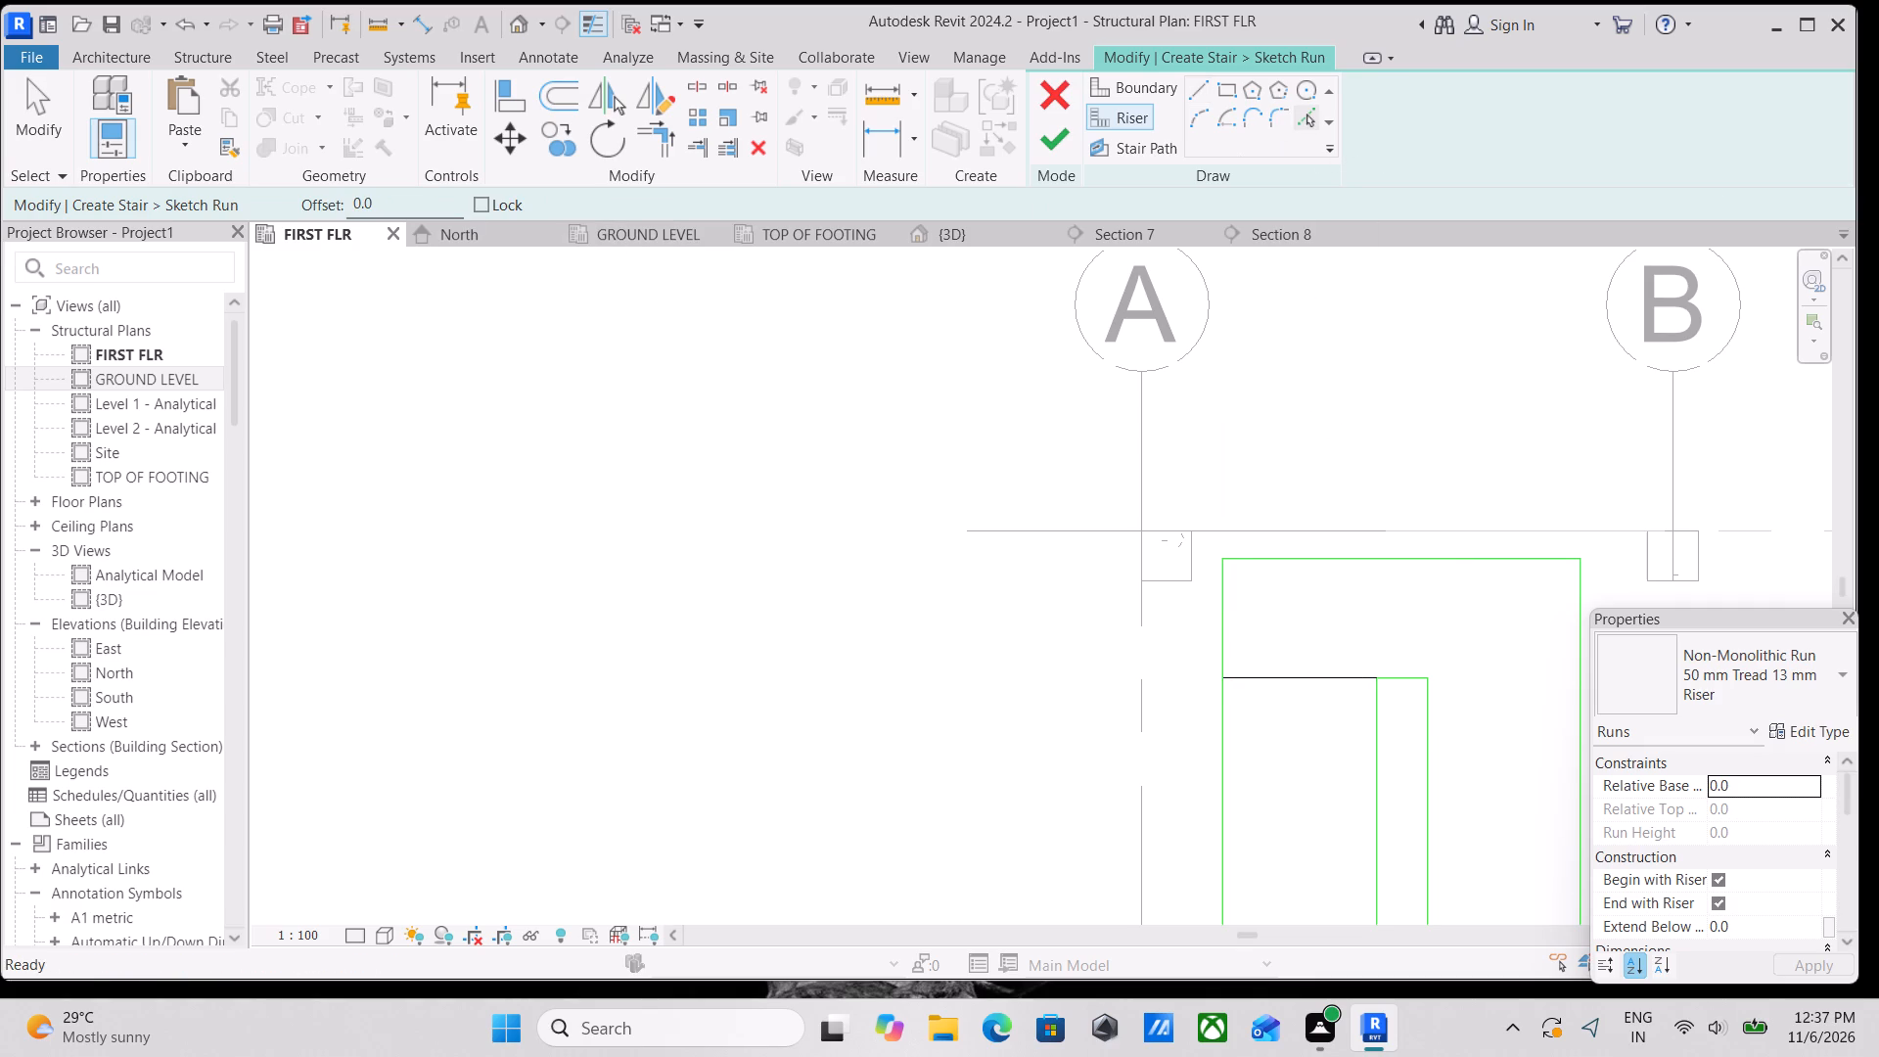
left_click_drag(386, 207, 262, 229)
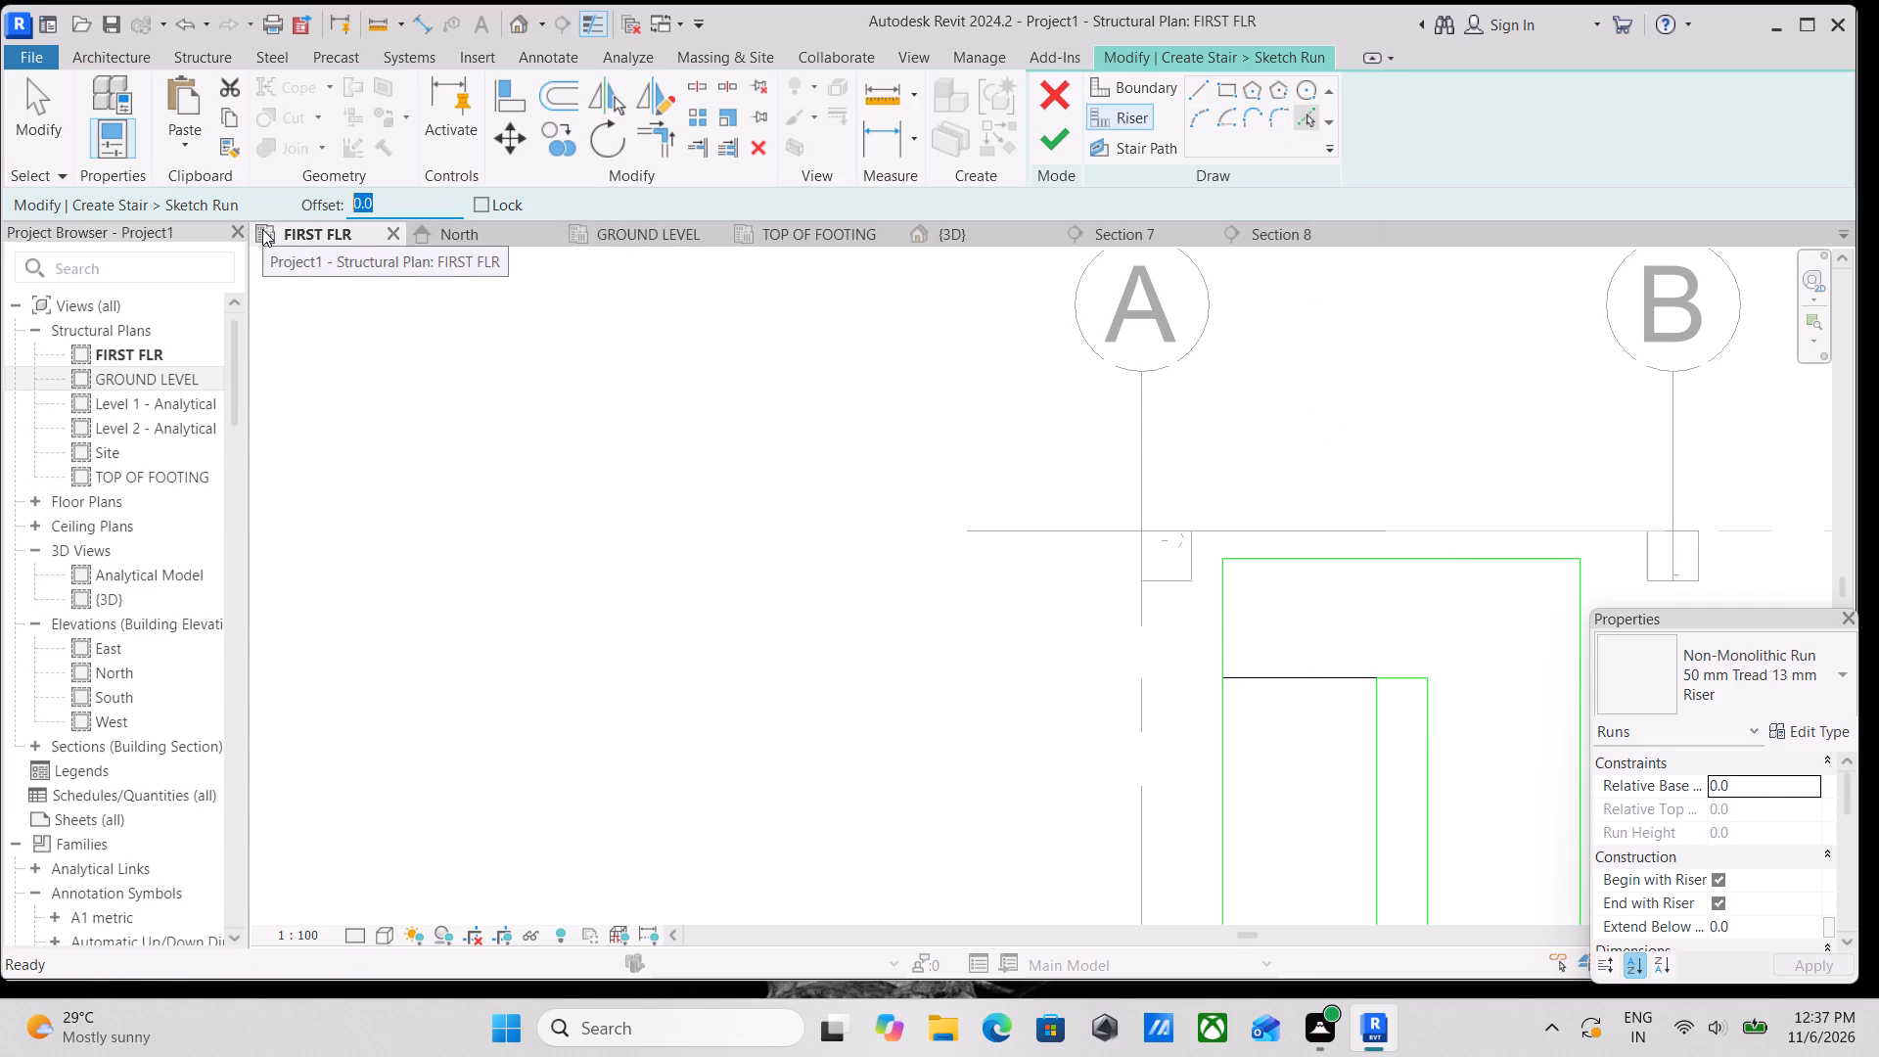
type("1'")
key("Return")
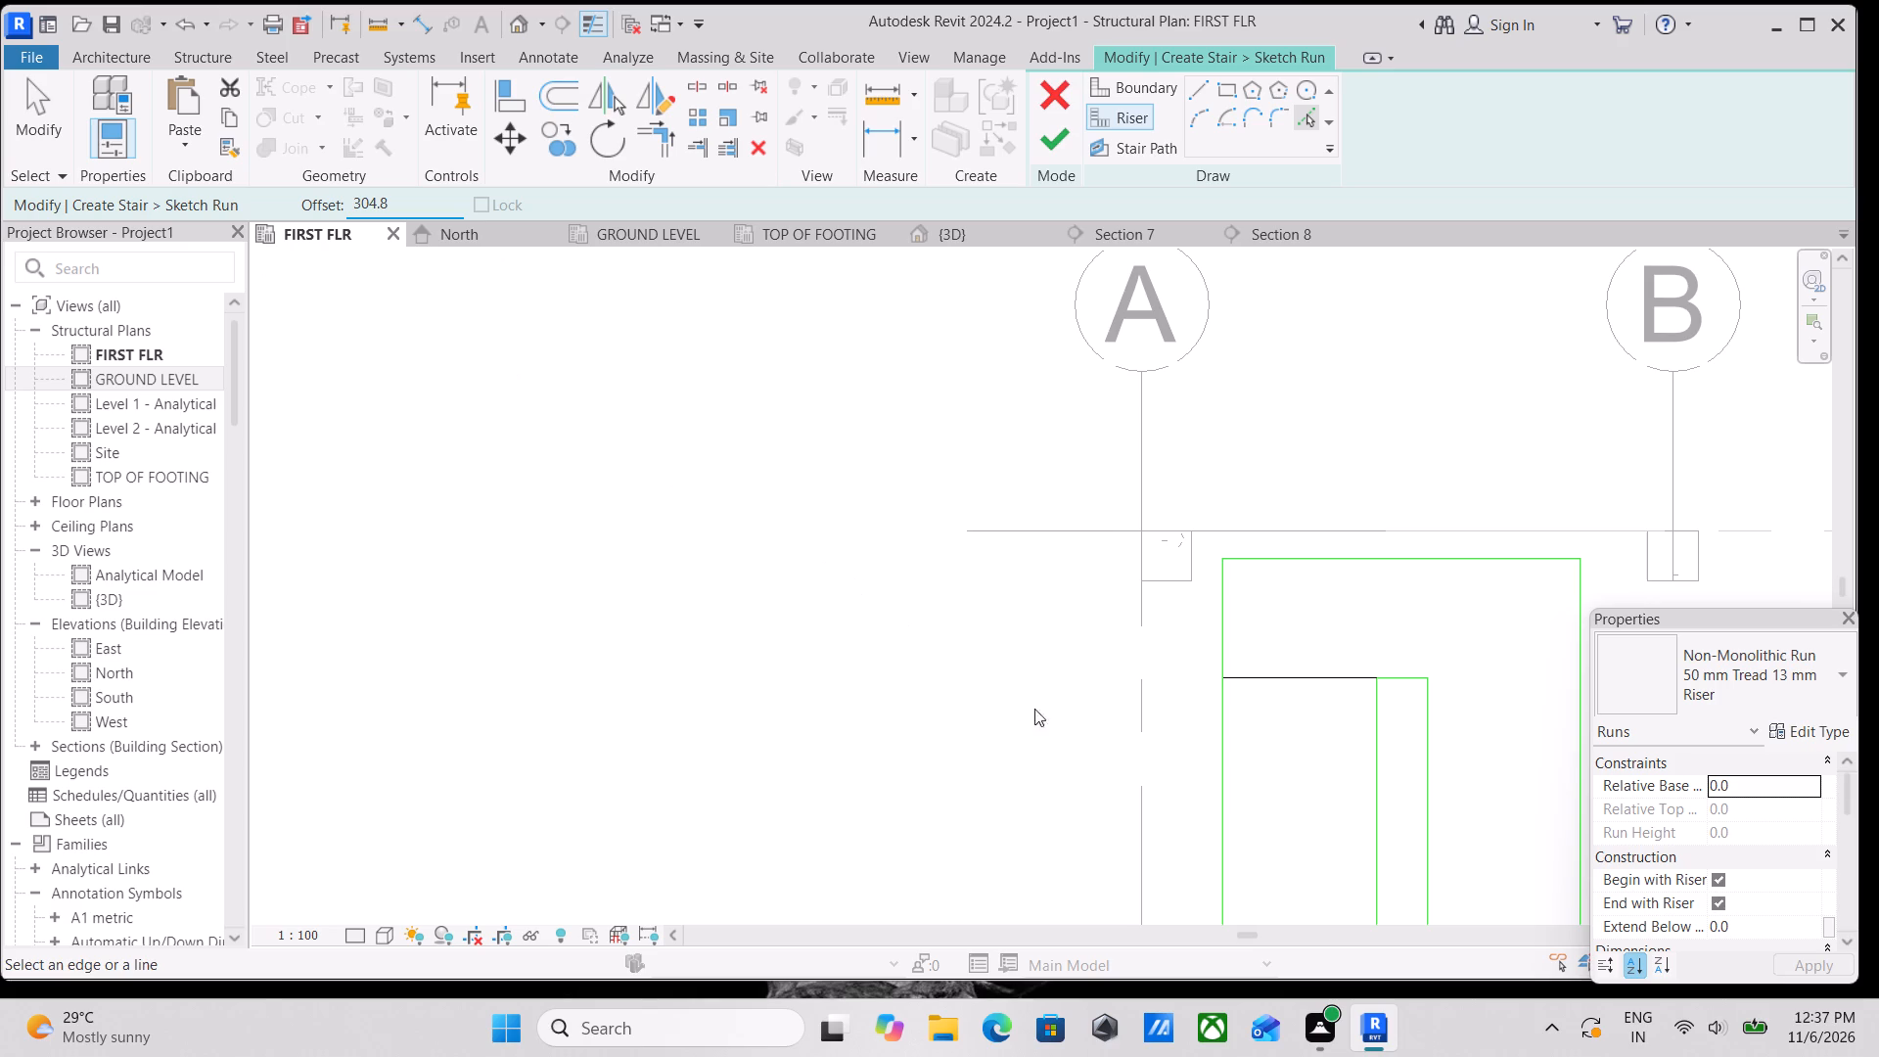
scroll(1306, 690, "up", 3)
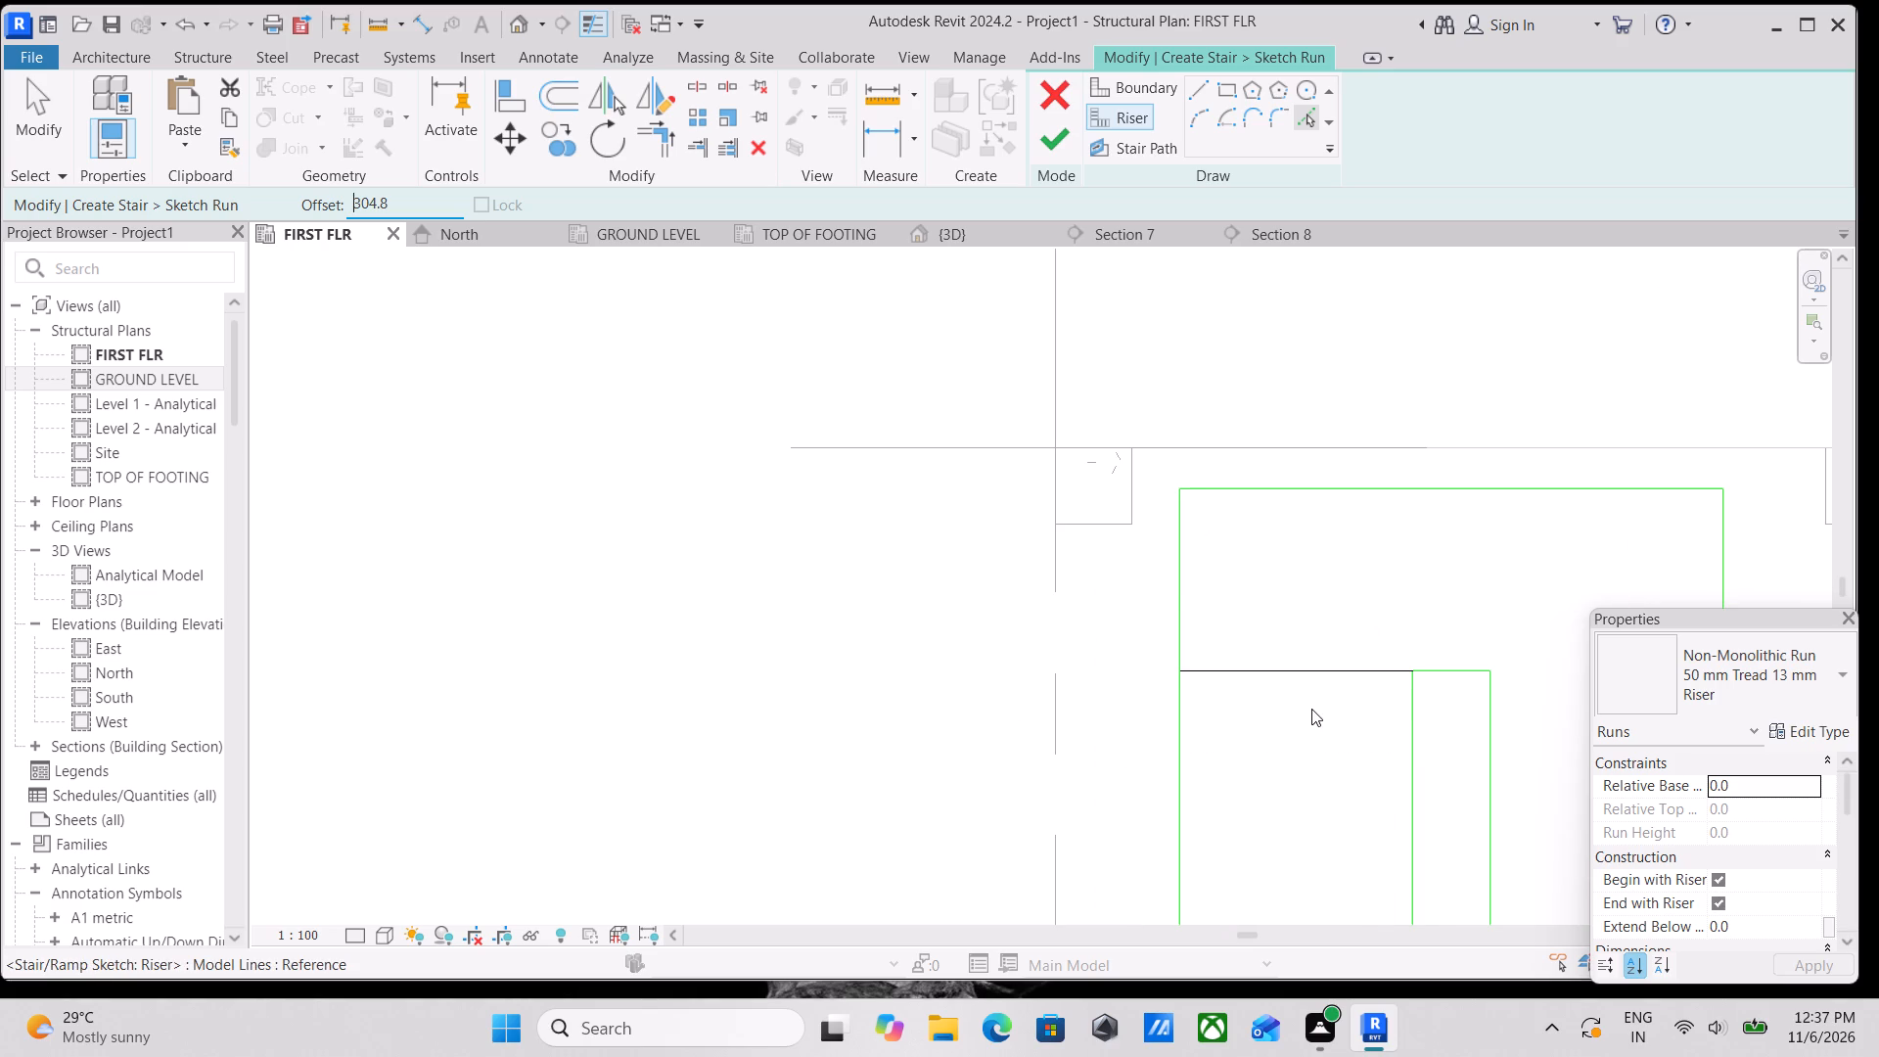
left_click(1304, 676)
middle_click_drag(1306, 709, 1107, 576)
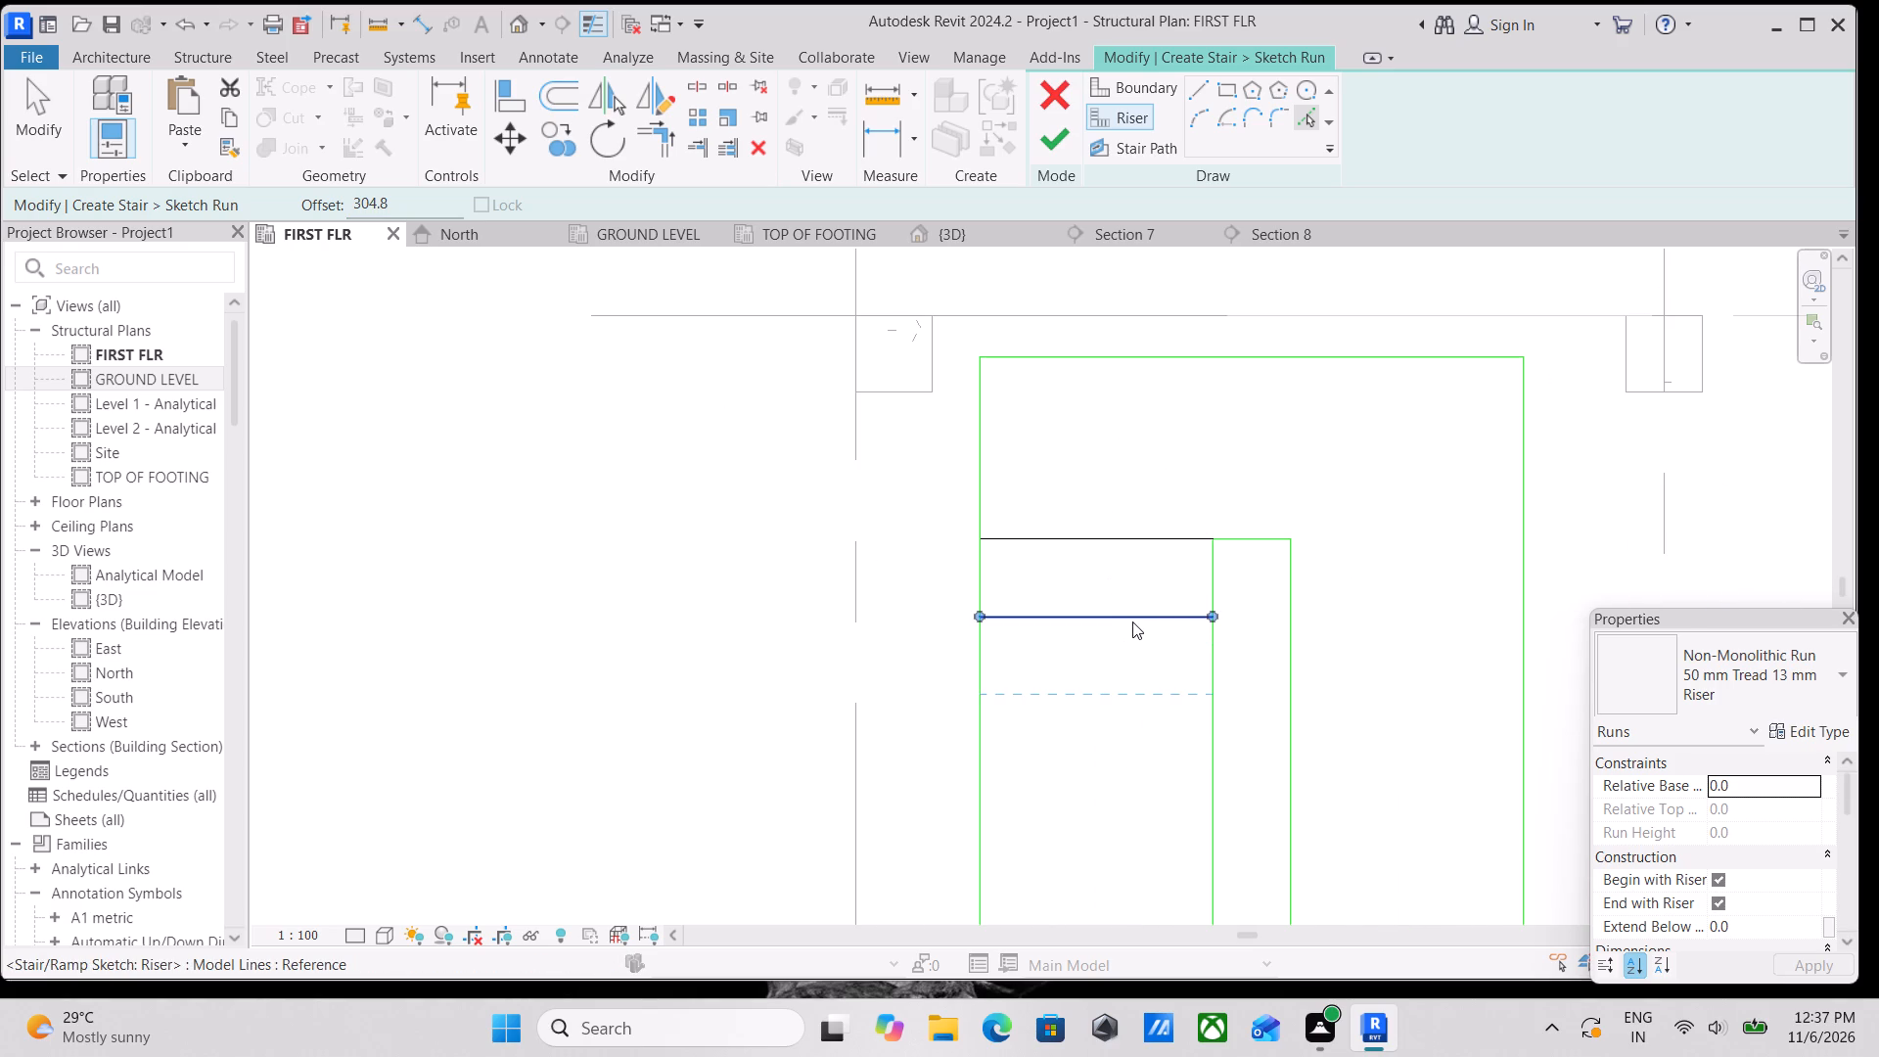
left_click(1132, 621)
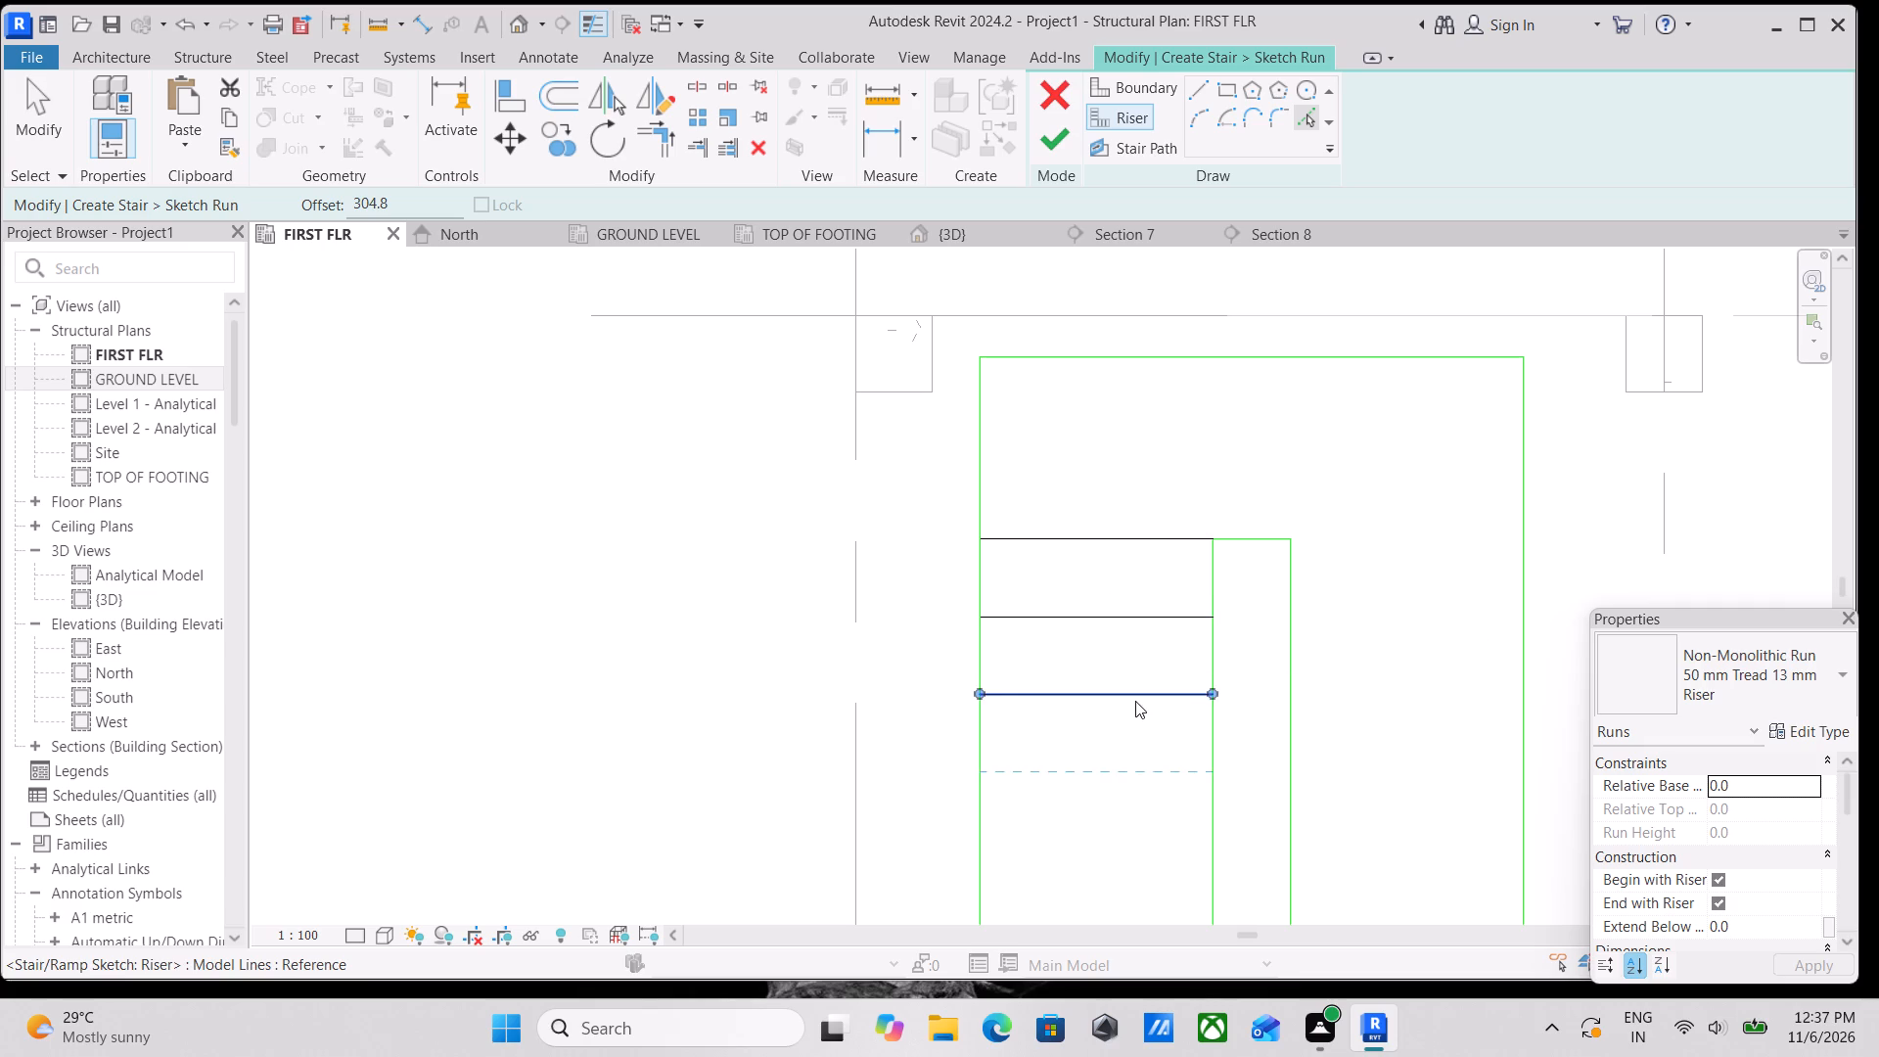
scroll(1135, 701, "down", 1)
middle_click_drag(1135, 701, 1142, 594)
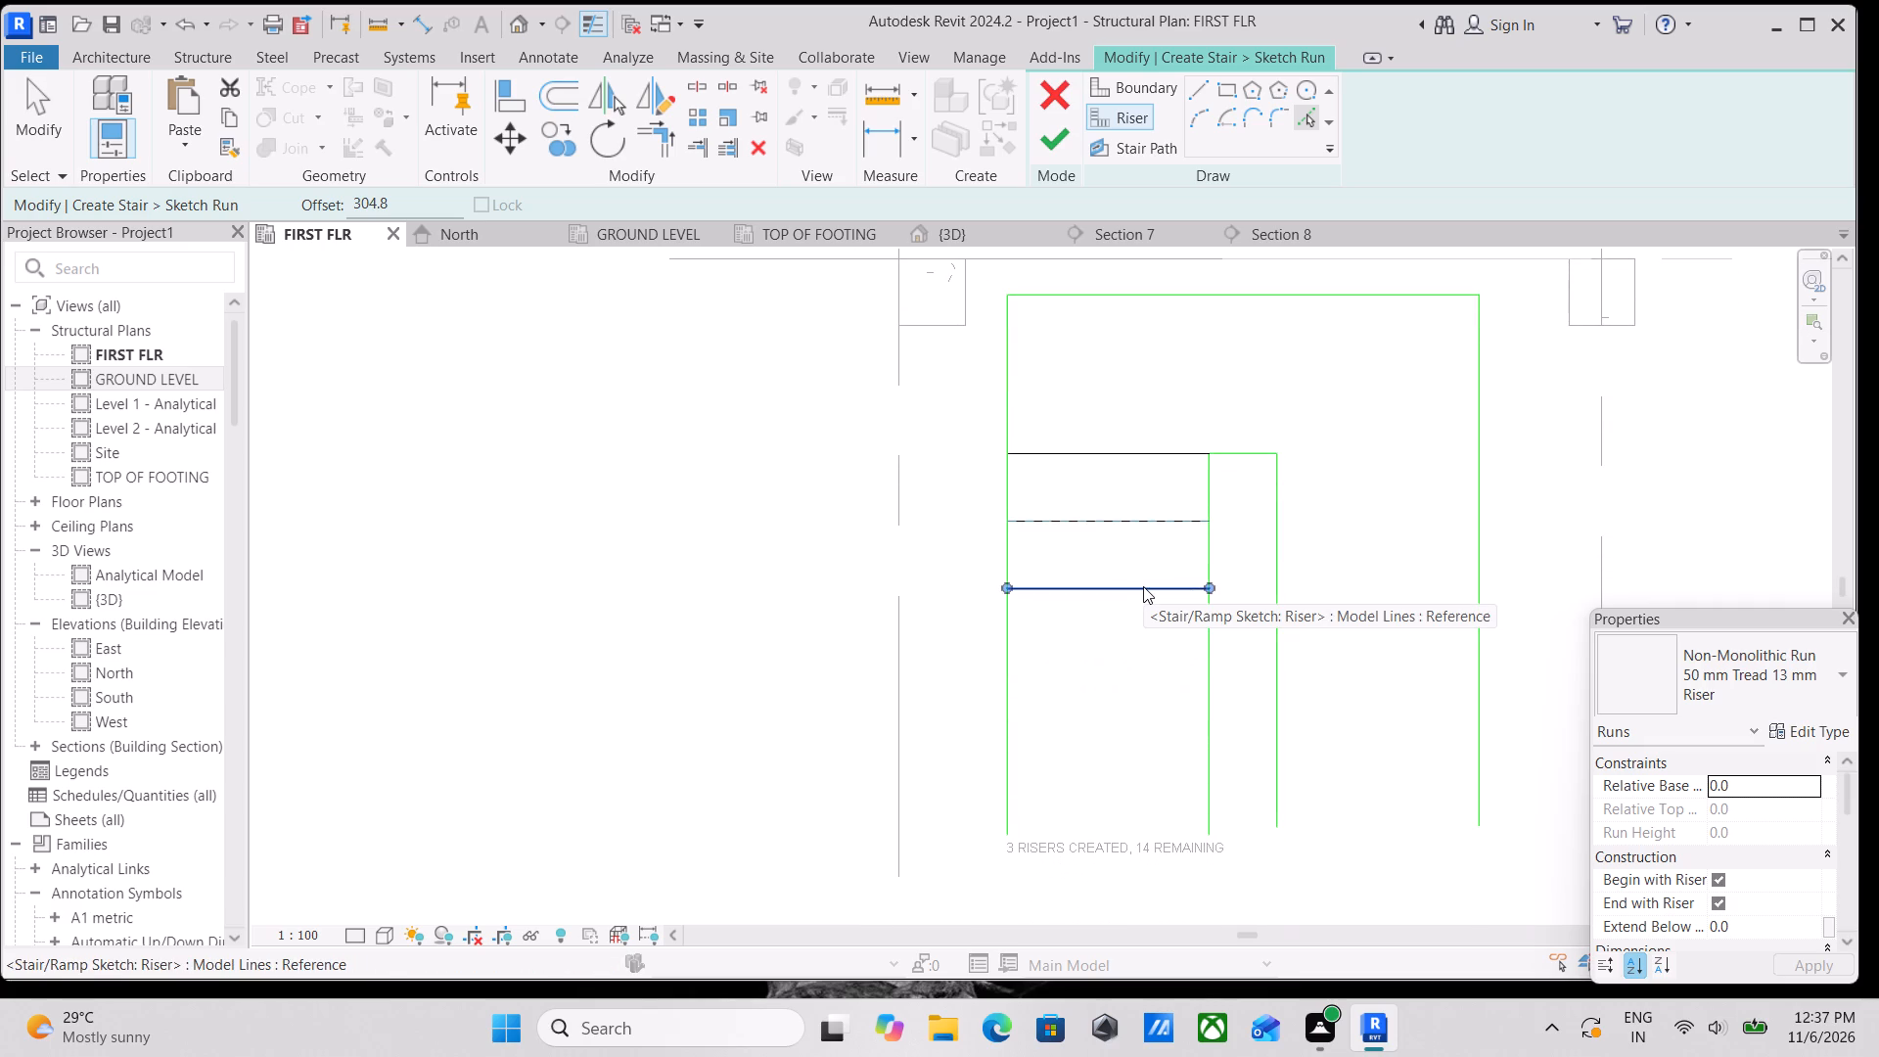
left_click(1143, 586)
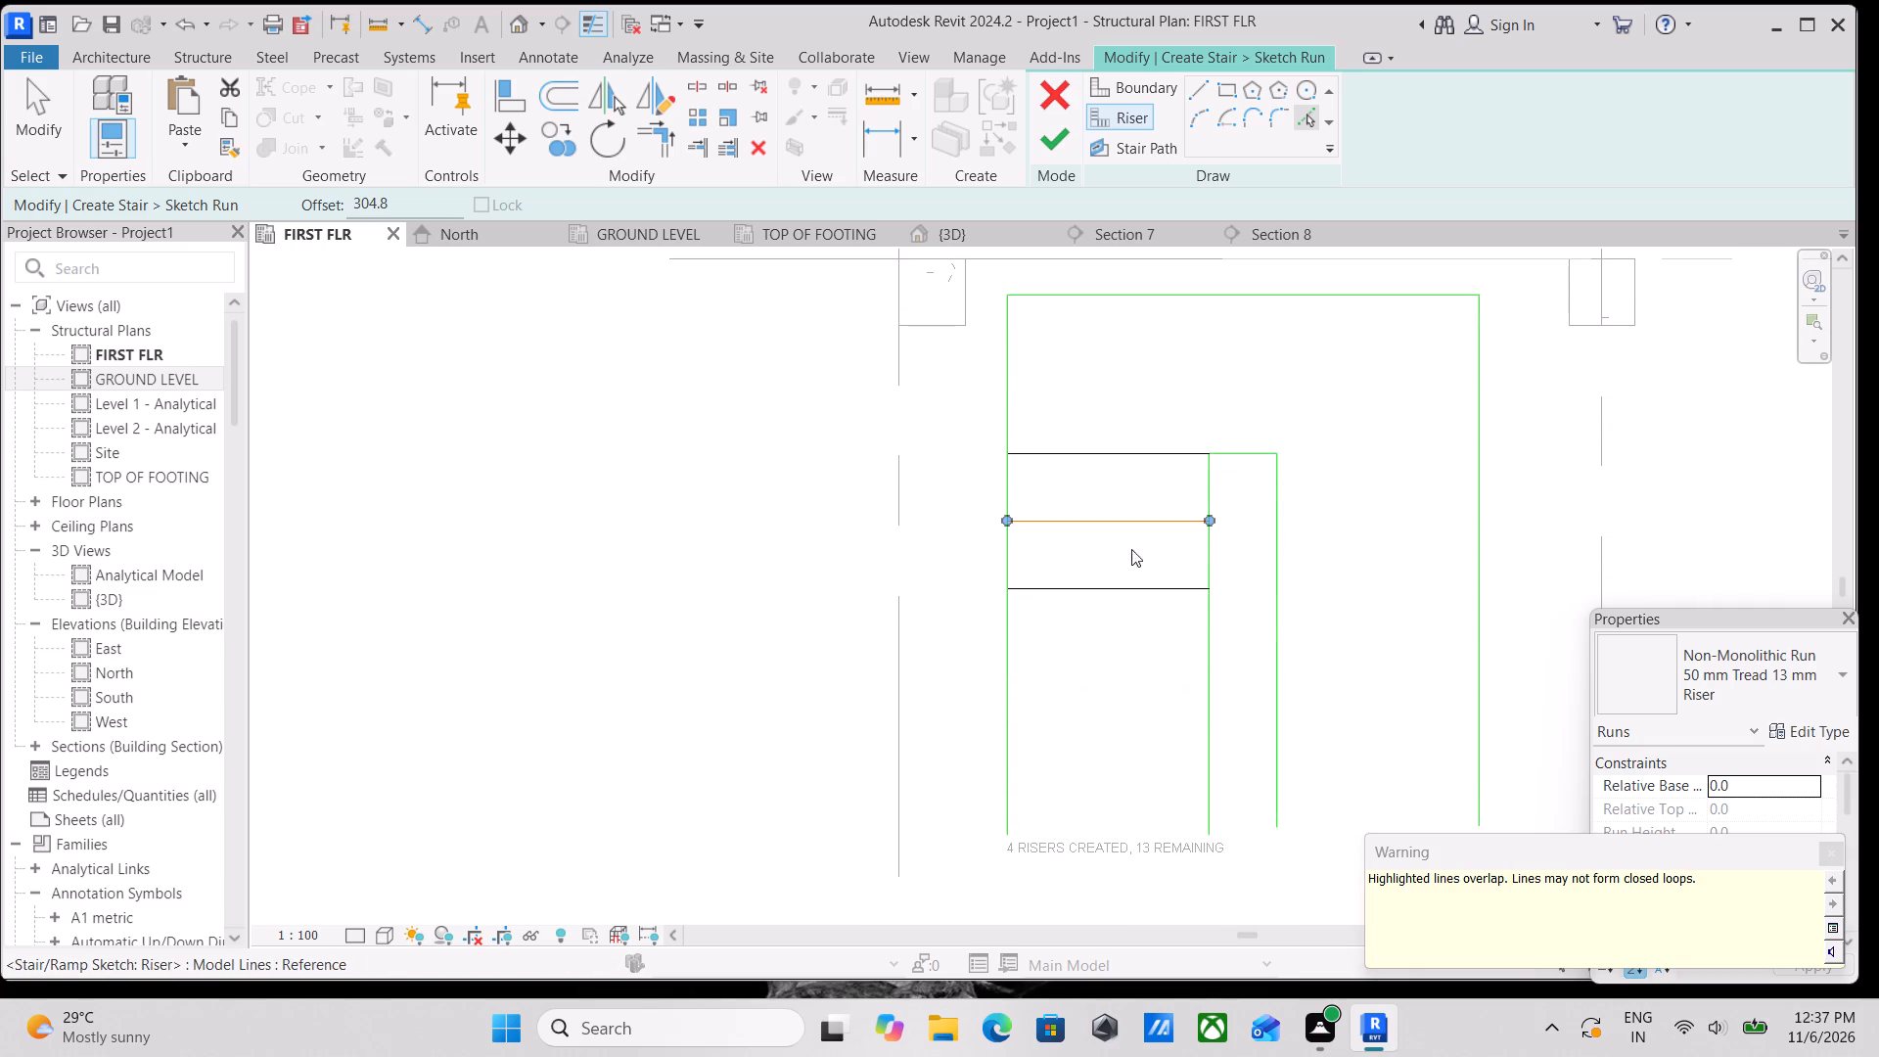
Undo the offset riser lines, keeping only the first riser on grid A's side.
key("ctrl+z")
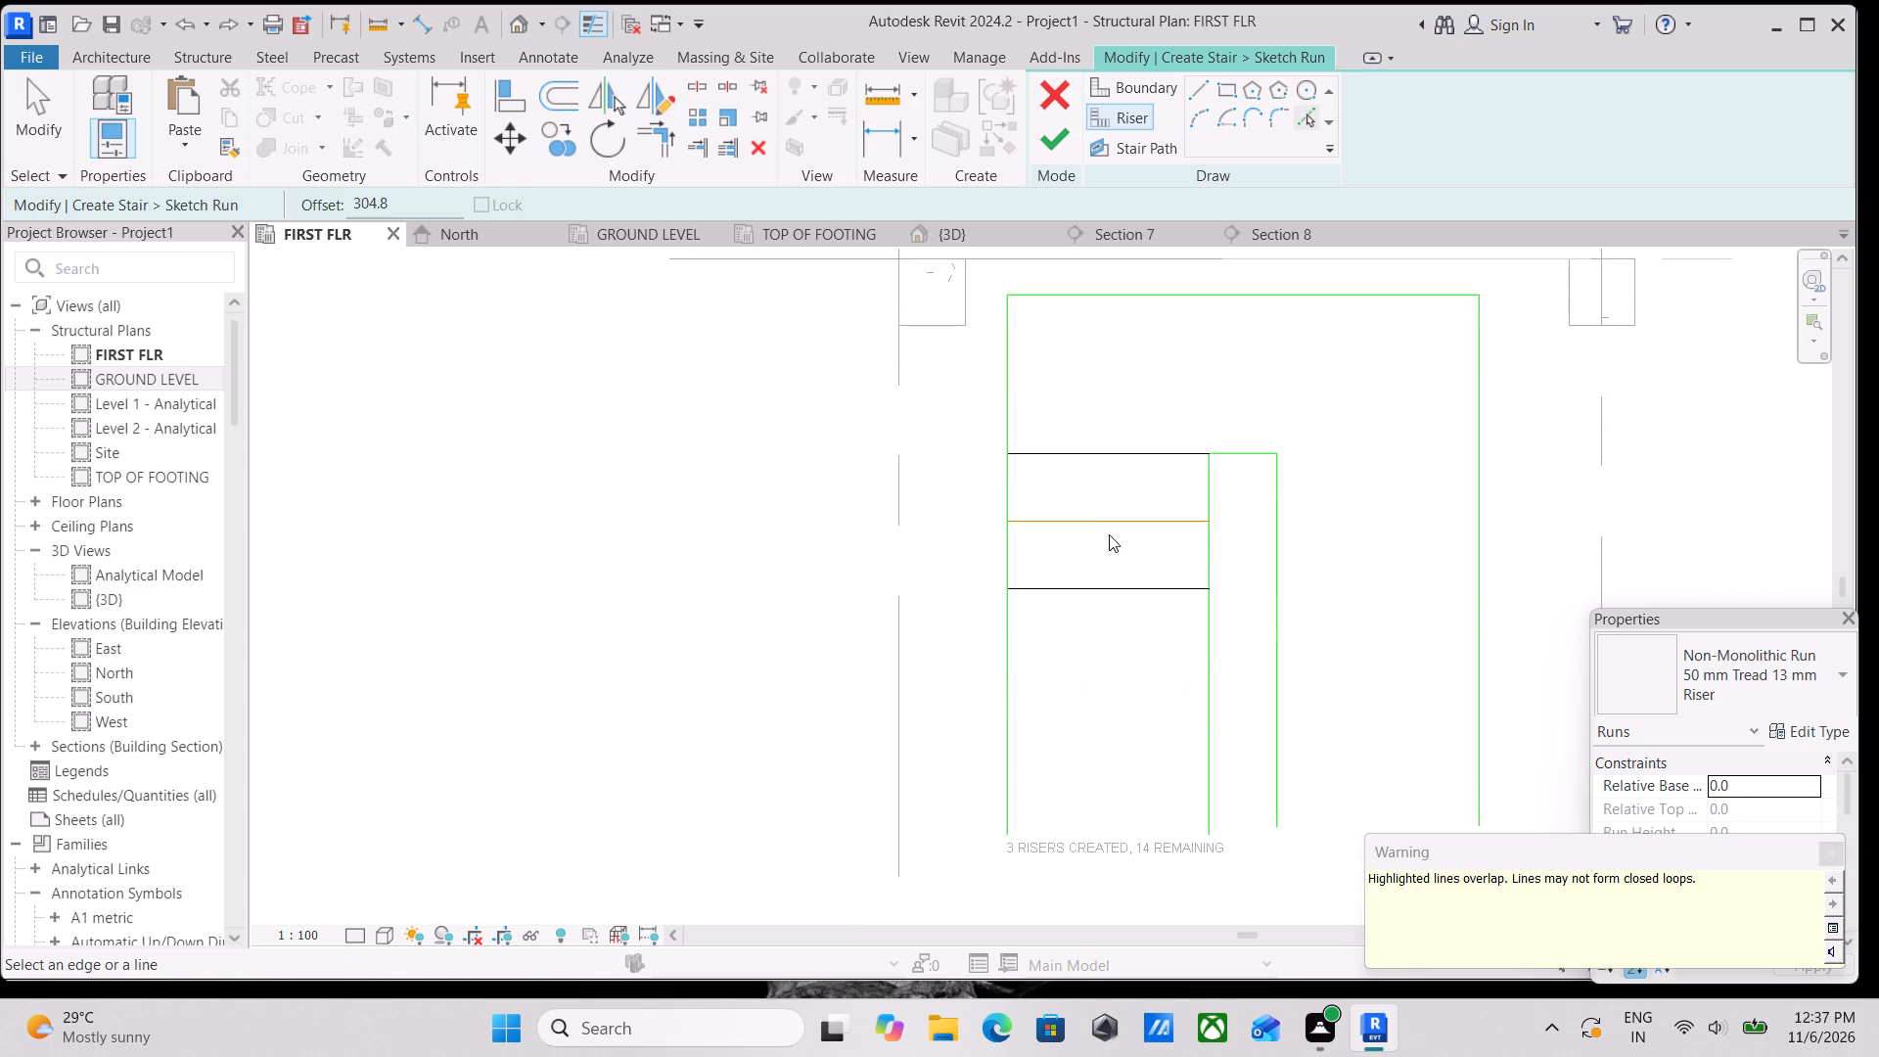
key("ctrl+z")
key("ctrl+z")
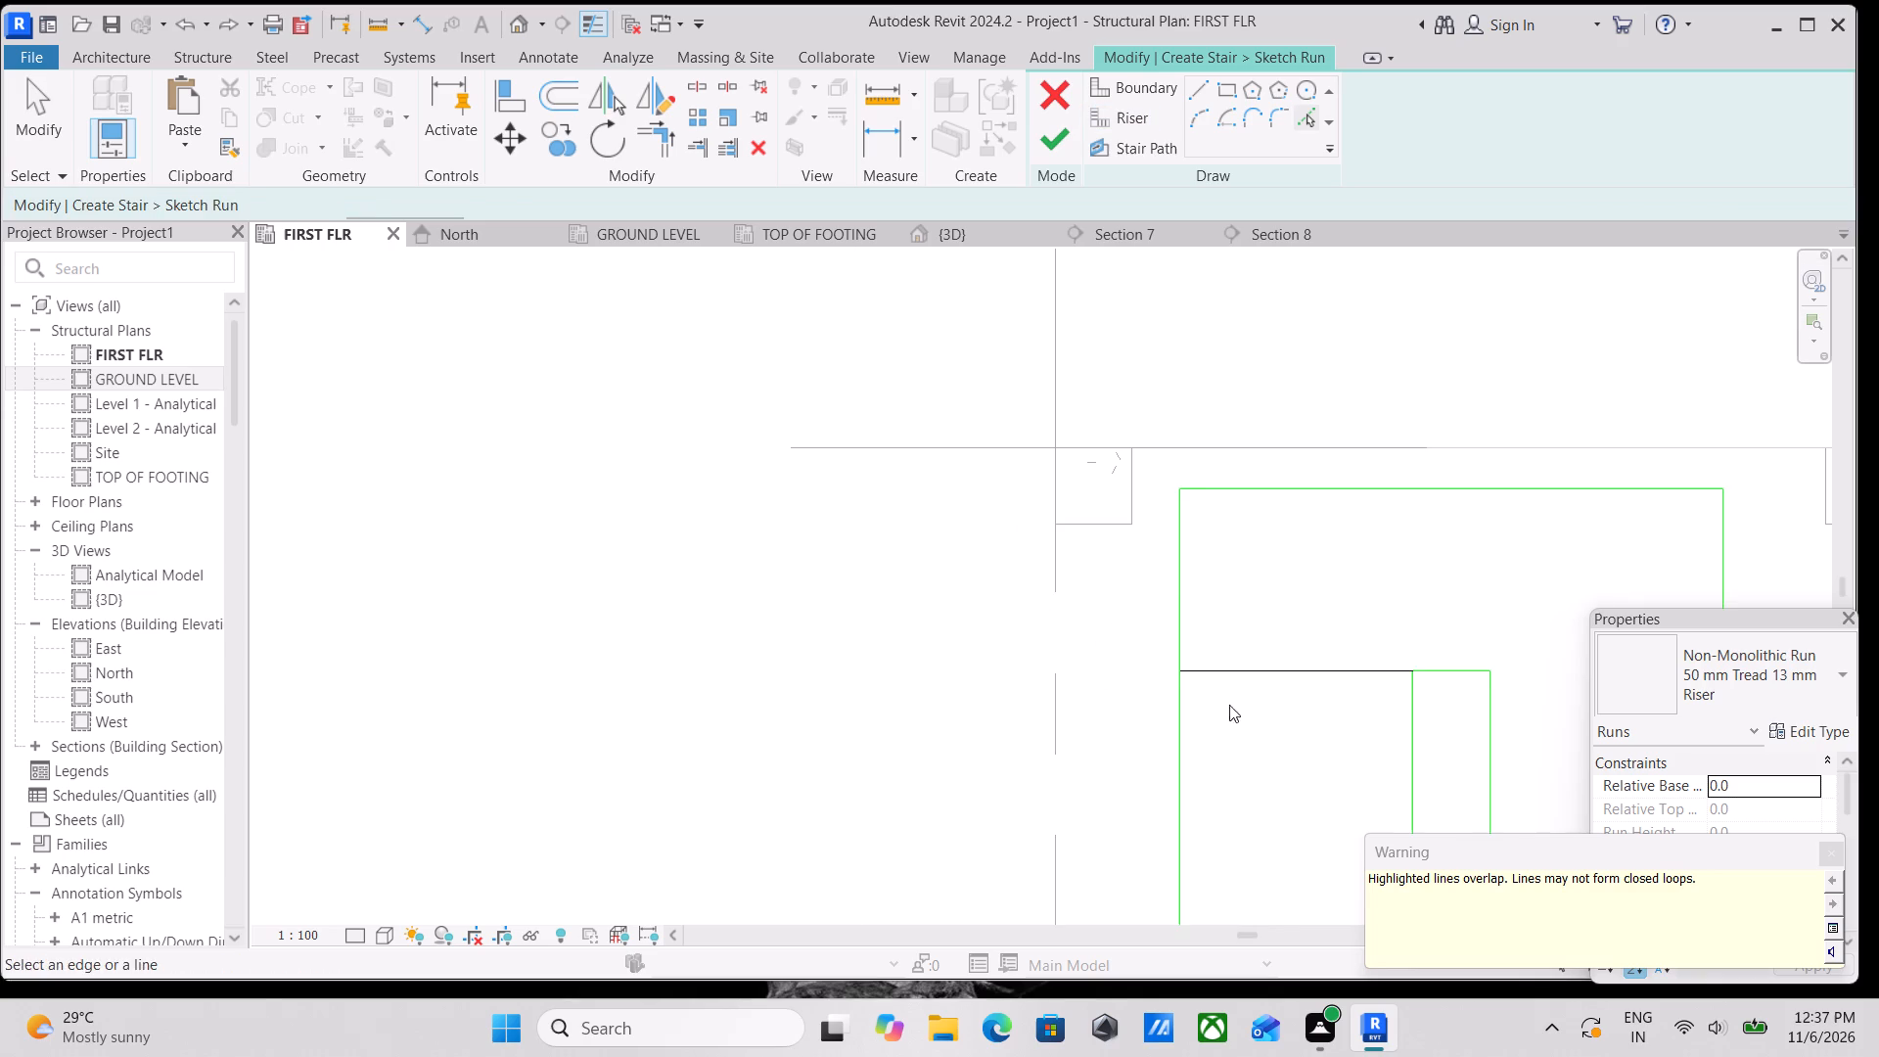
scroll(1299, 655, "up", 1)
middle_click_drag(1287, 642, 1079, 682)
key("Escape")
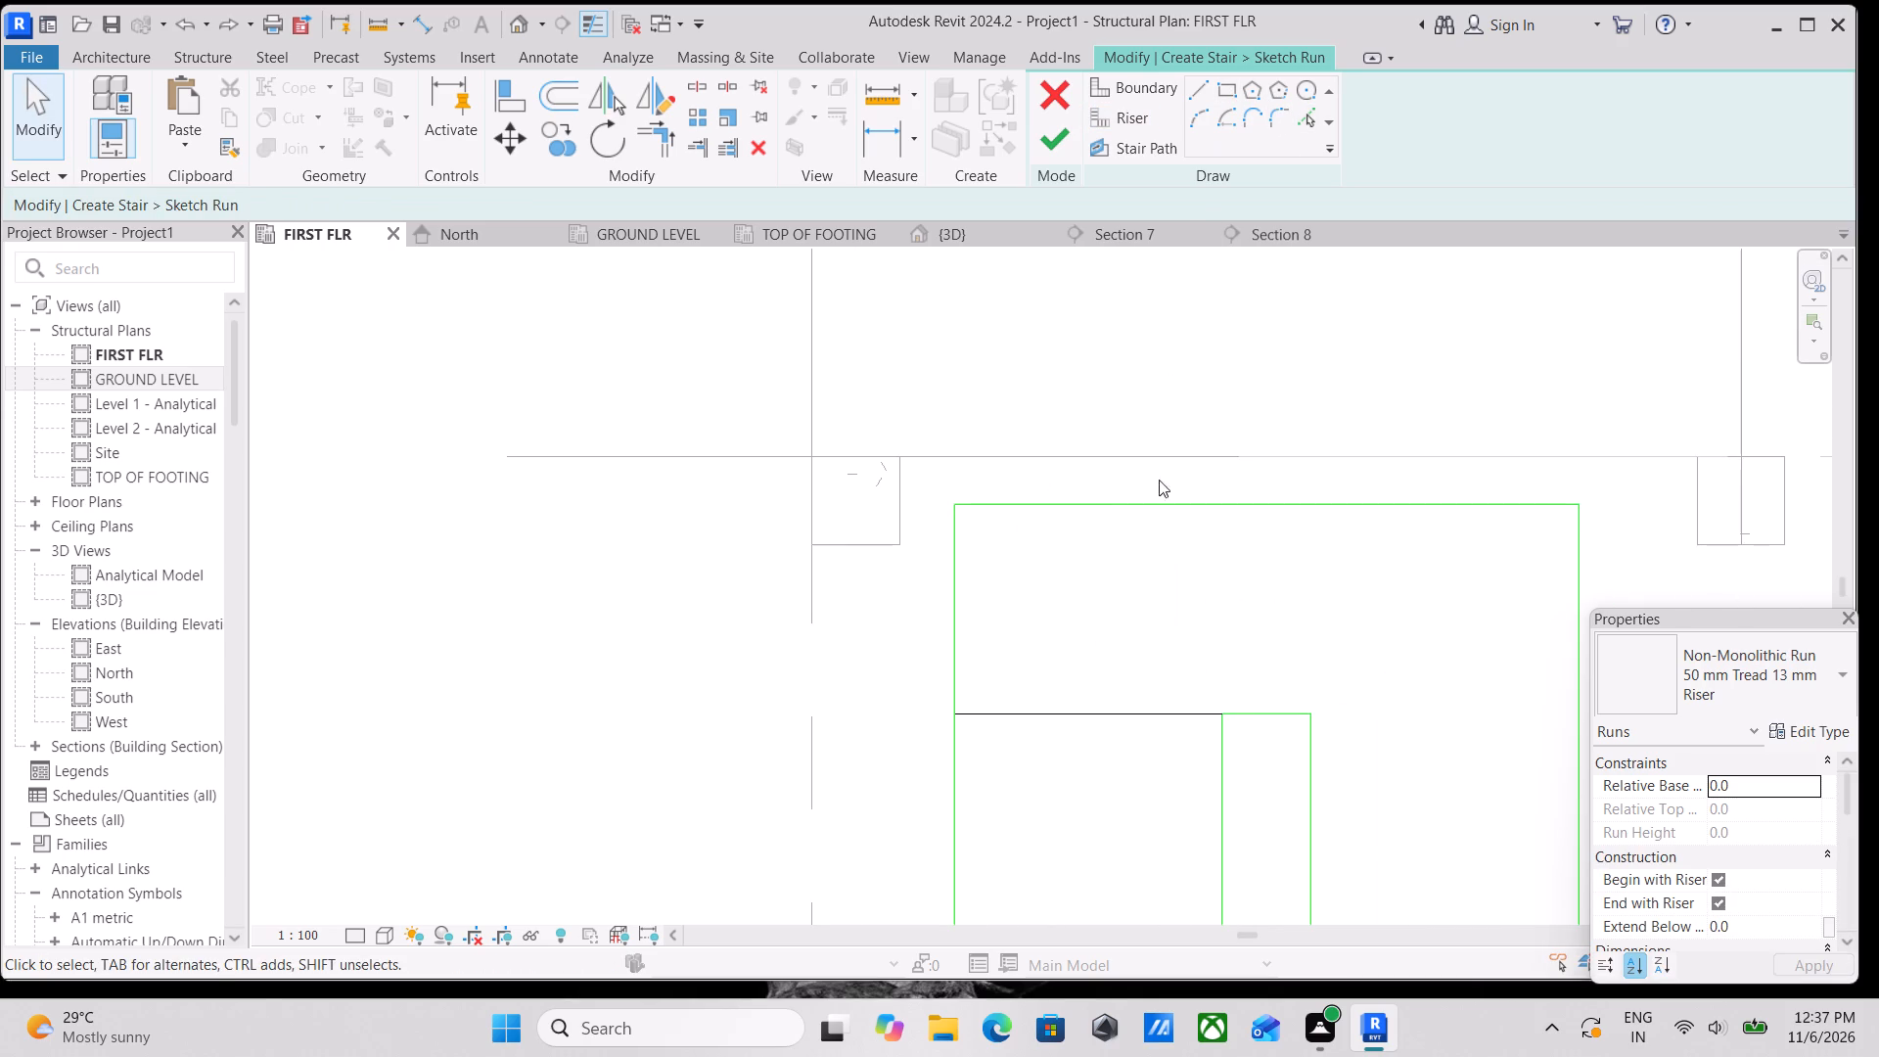
Add six more risers down the flight on grid A's side, each offset 1' (304.8 mm) from the previous one.
scroll(1123, 666, "up", 2)
middle_click_drag(1113, 648, 1171, 579)
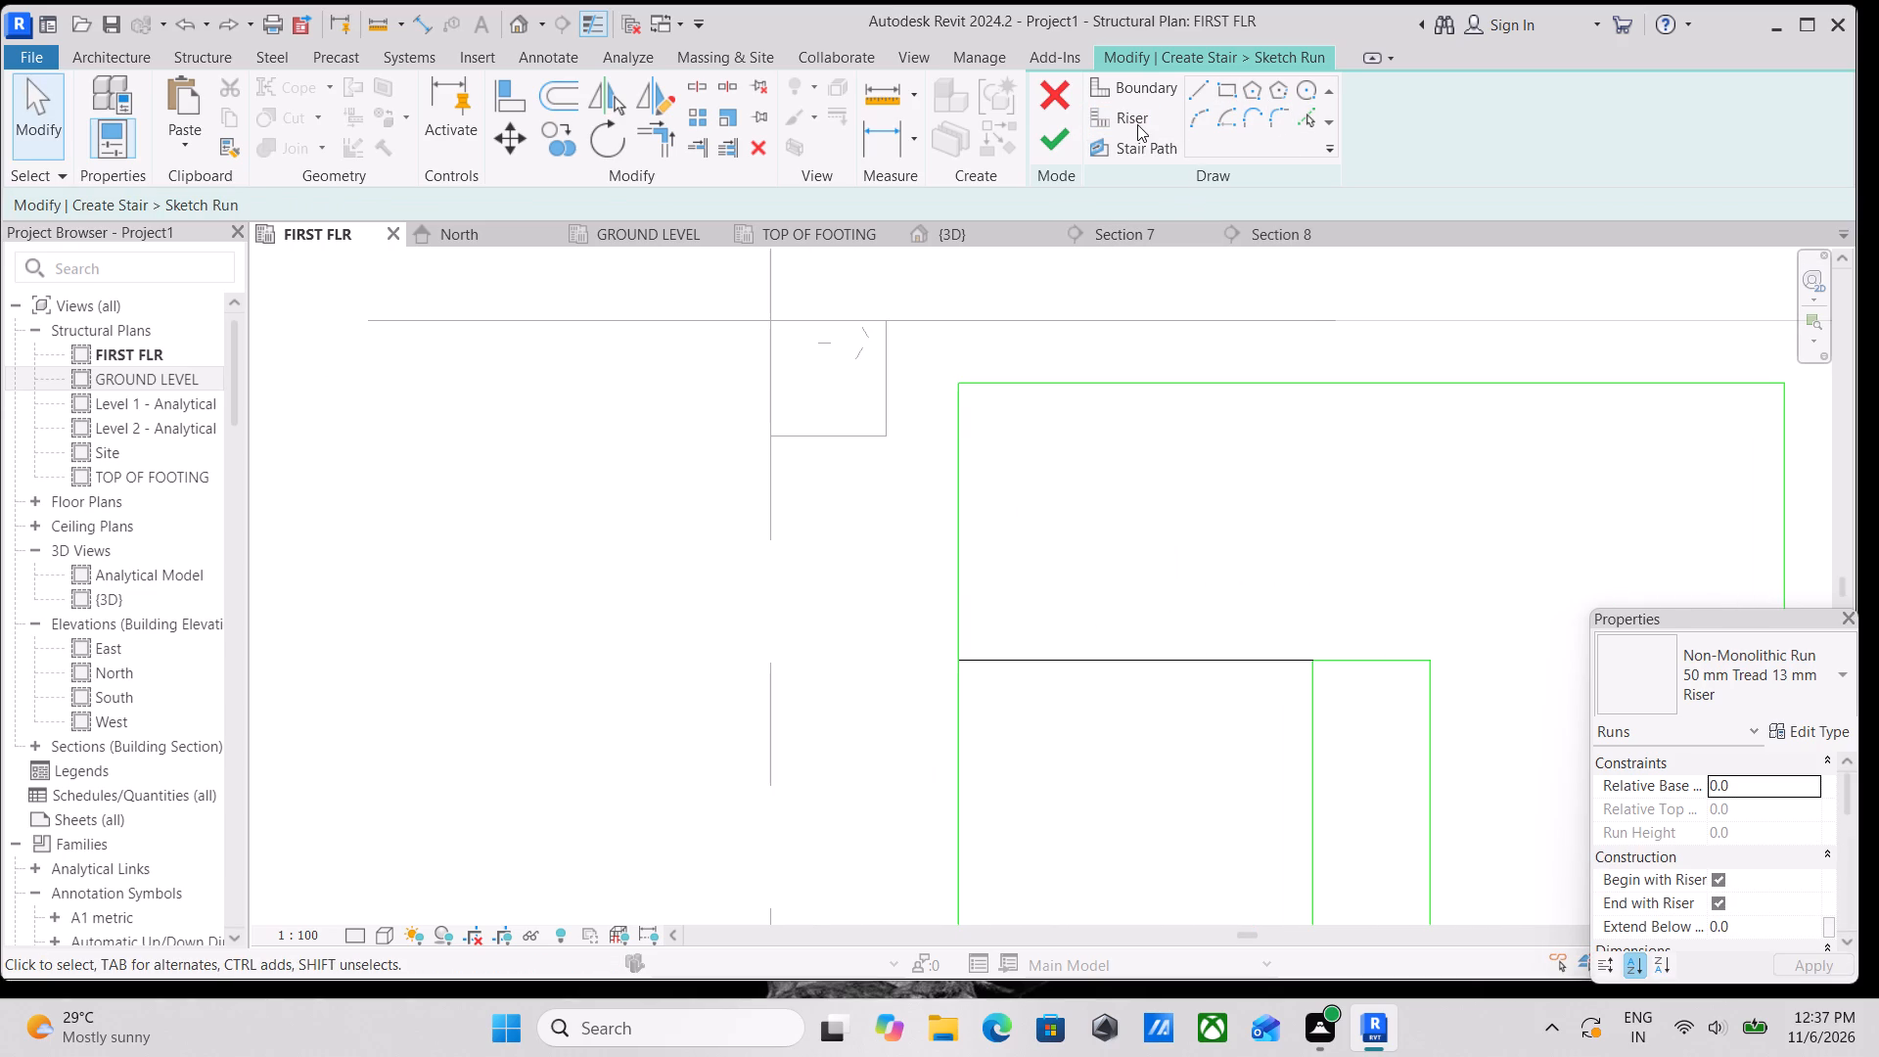
left_click(1137, 124)
left_click_drag(461, 207, 391, 230)
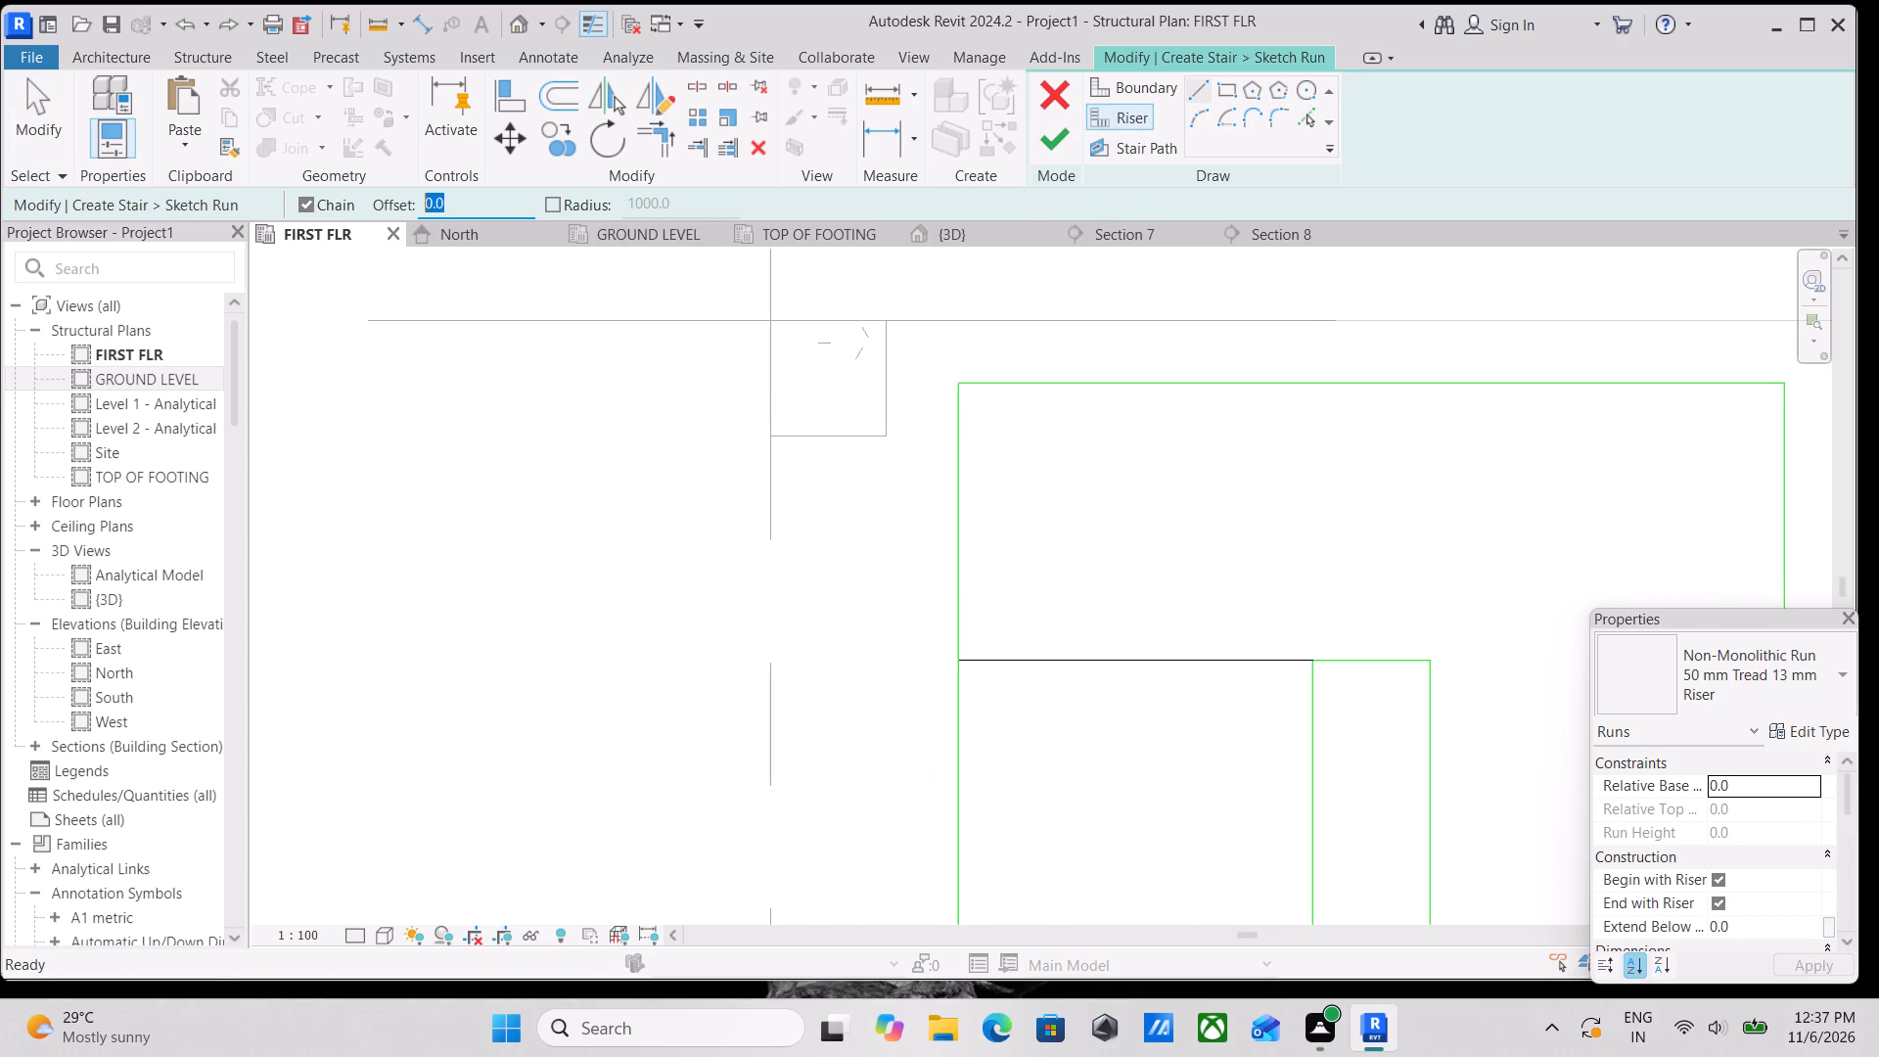
left_click_drag(391, 230, 390, 231)
type("1'")
key("Return")
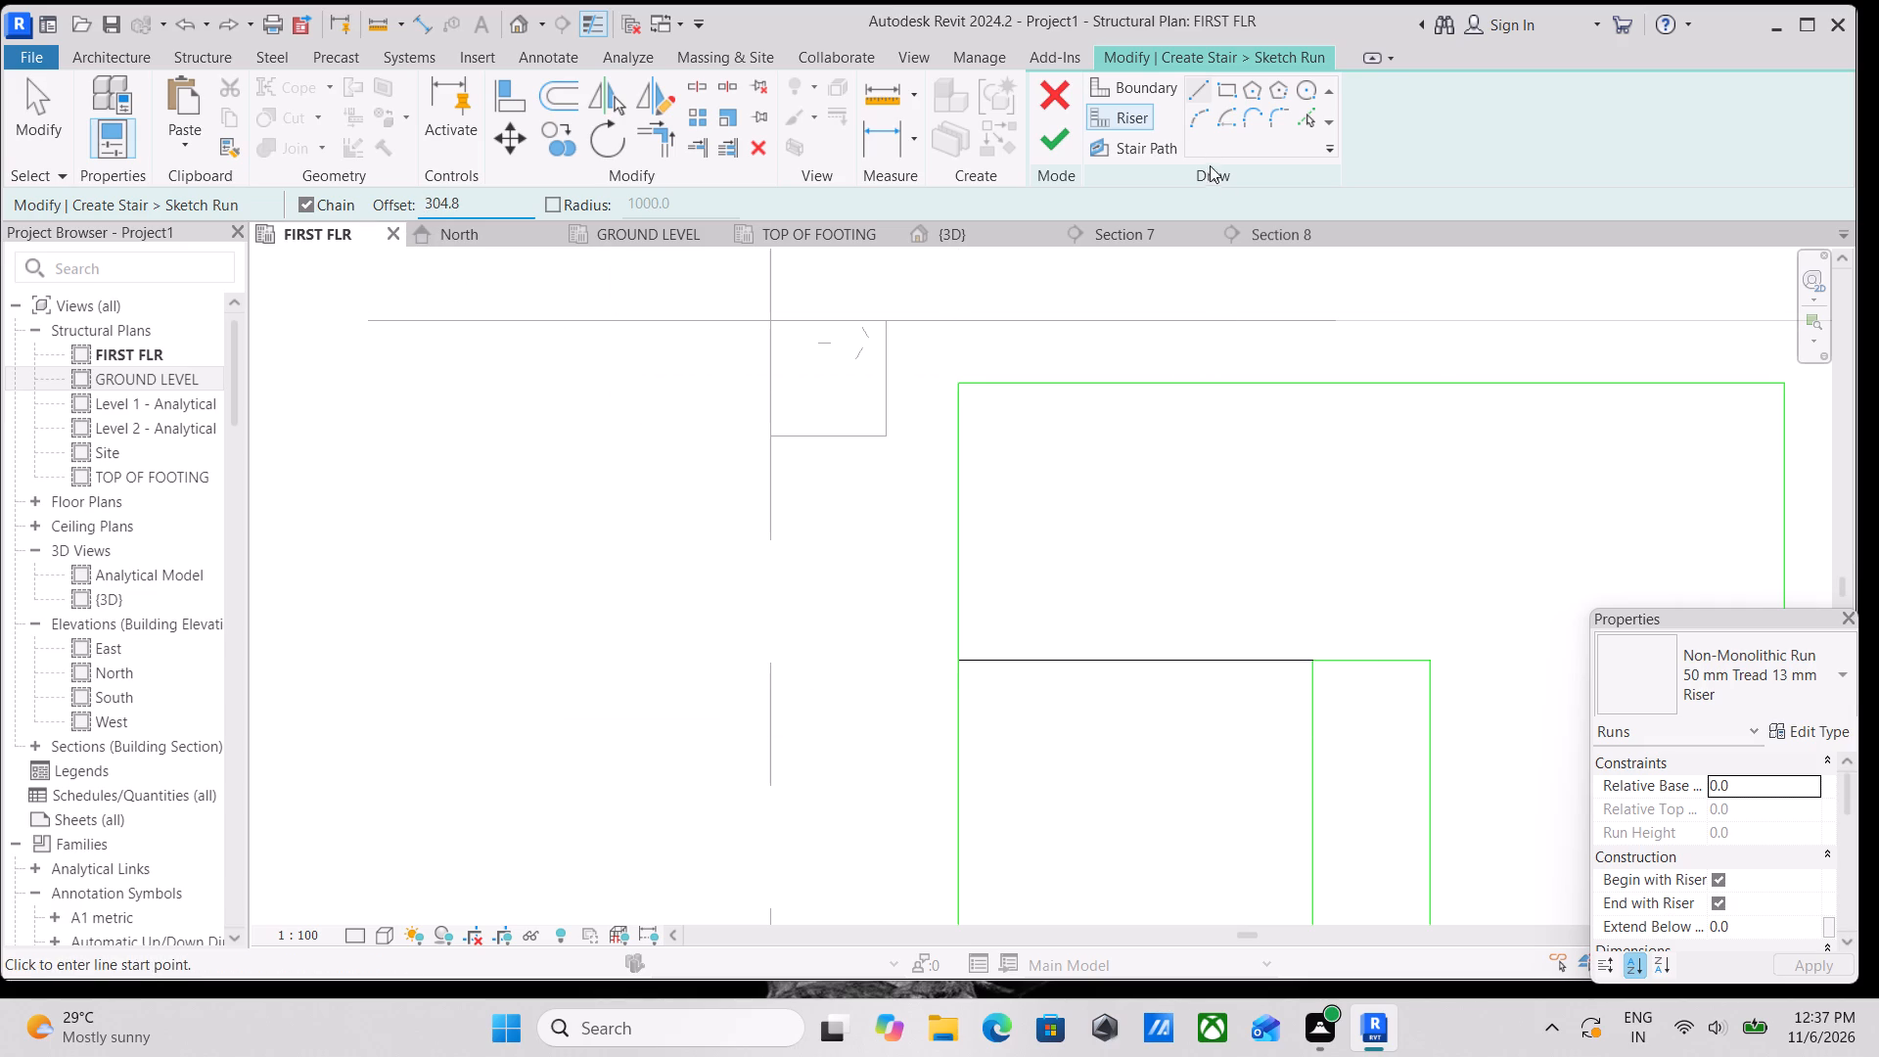
left_click(1313, 115)
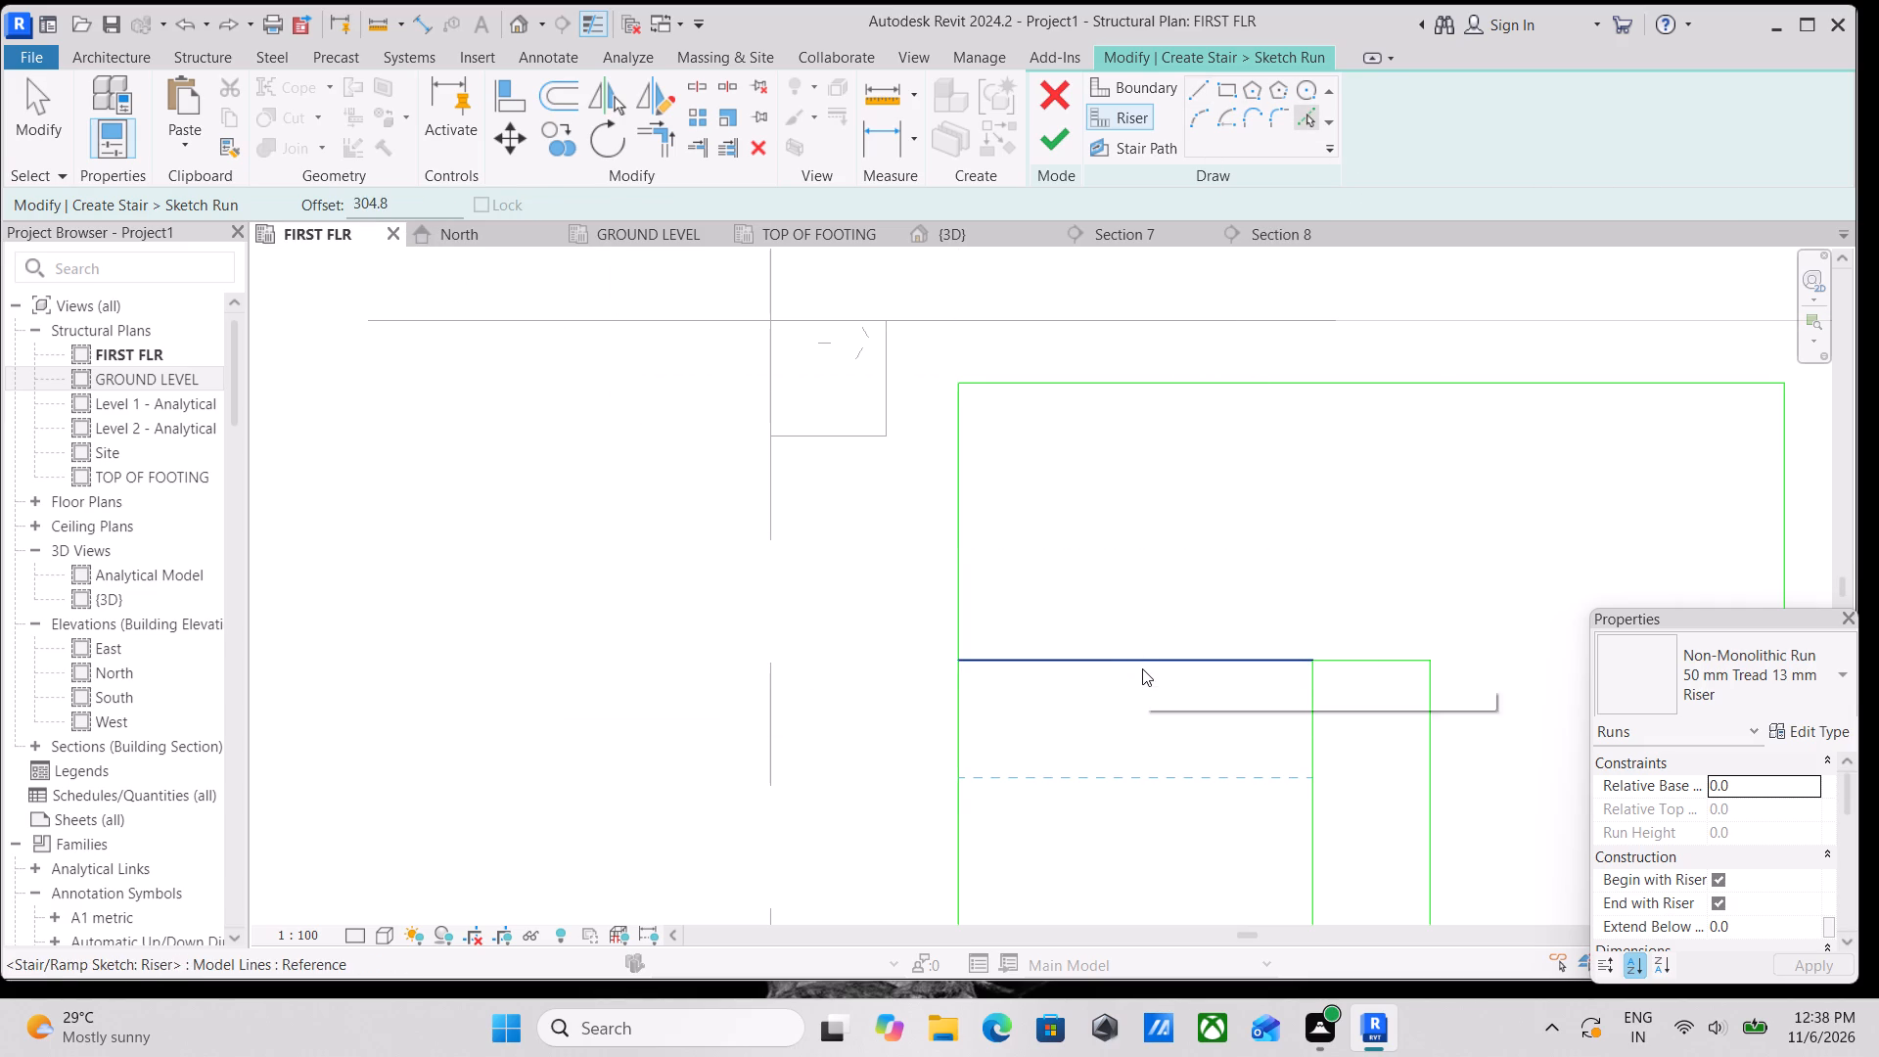
left_click(1142, 668)
middle_click_drag(1155, 708, 1208, 547)
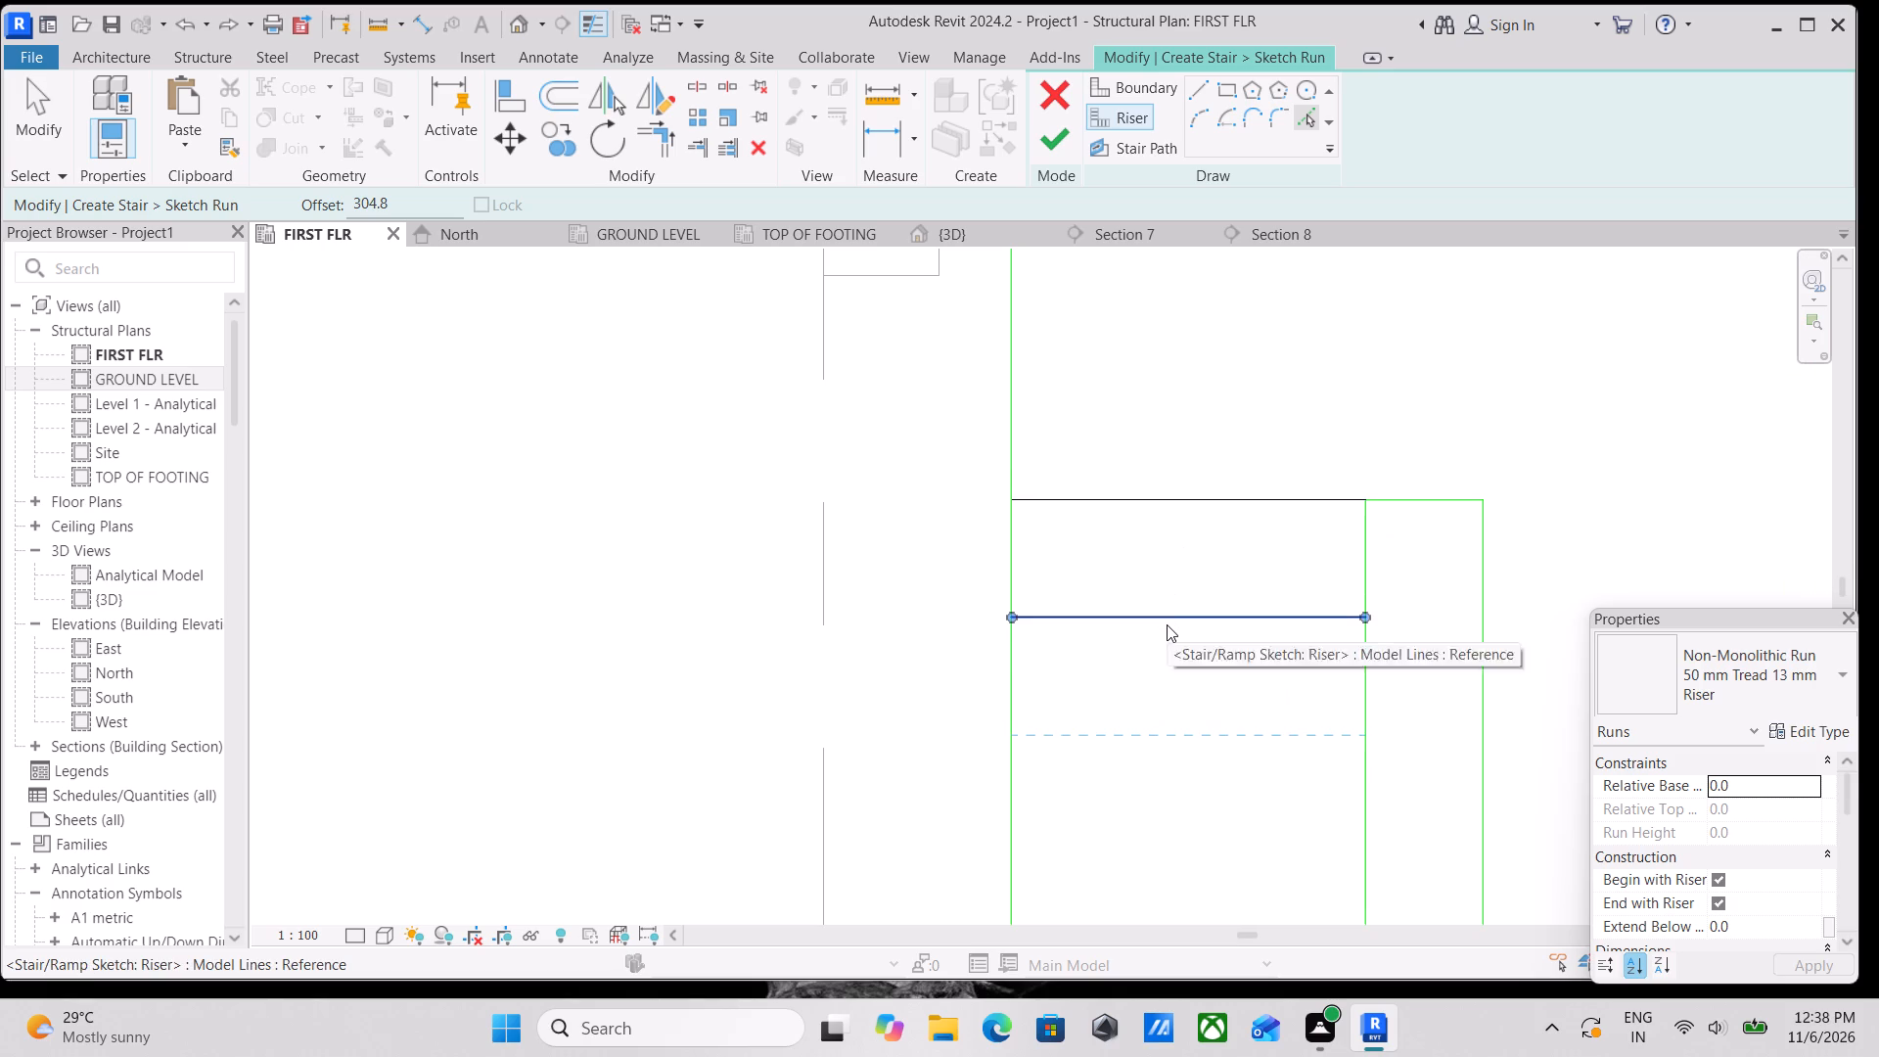
left_click(1167, 624)
middle_click_drag(1184, 673, 1177, 557)
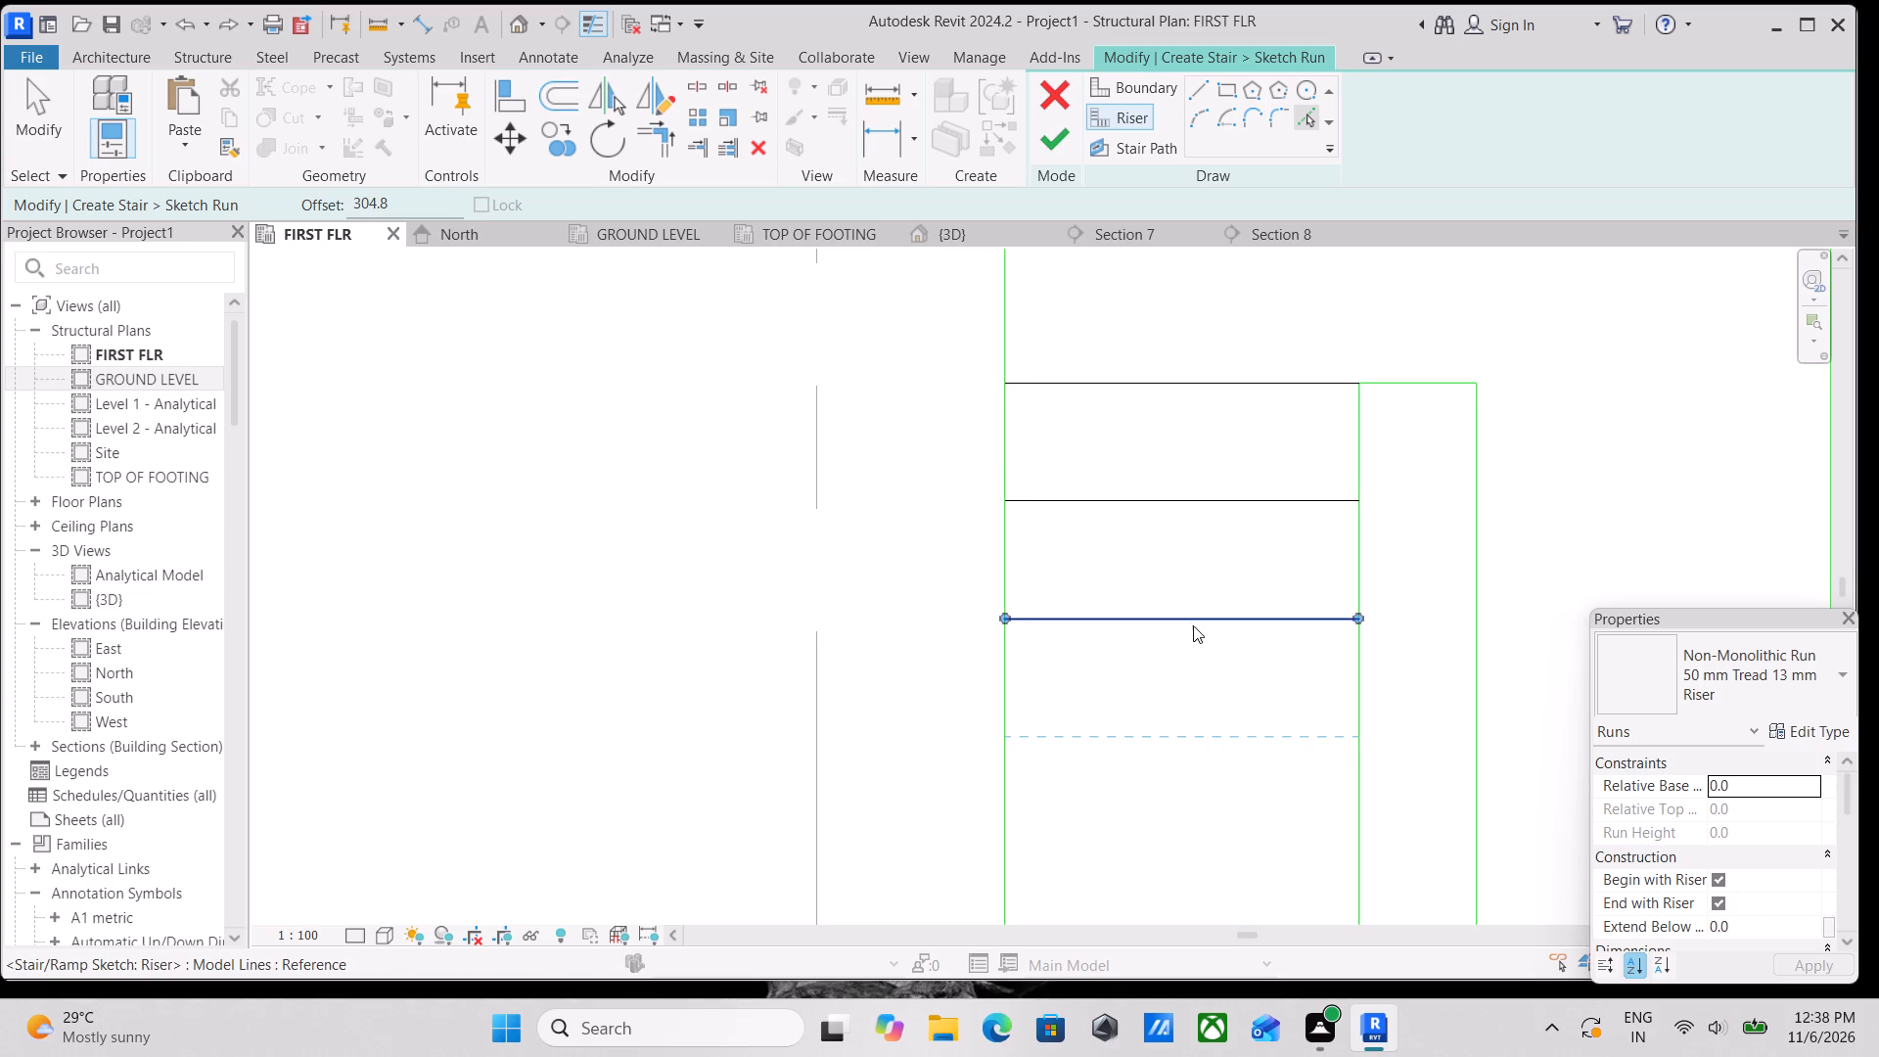
left_click(1195, 622)
middle_click_drag(1178, 676, 1130, 476)
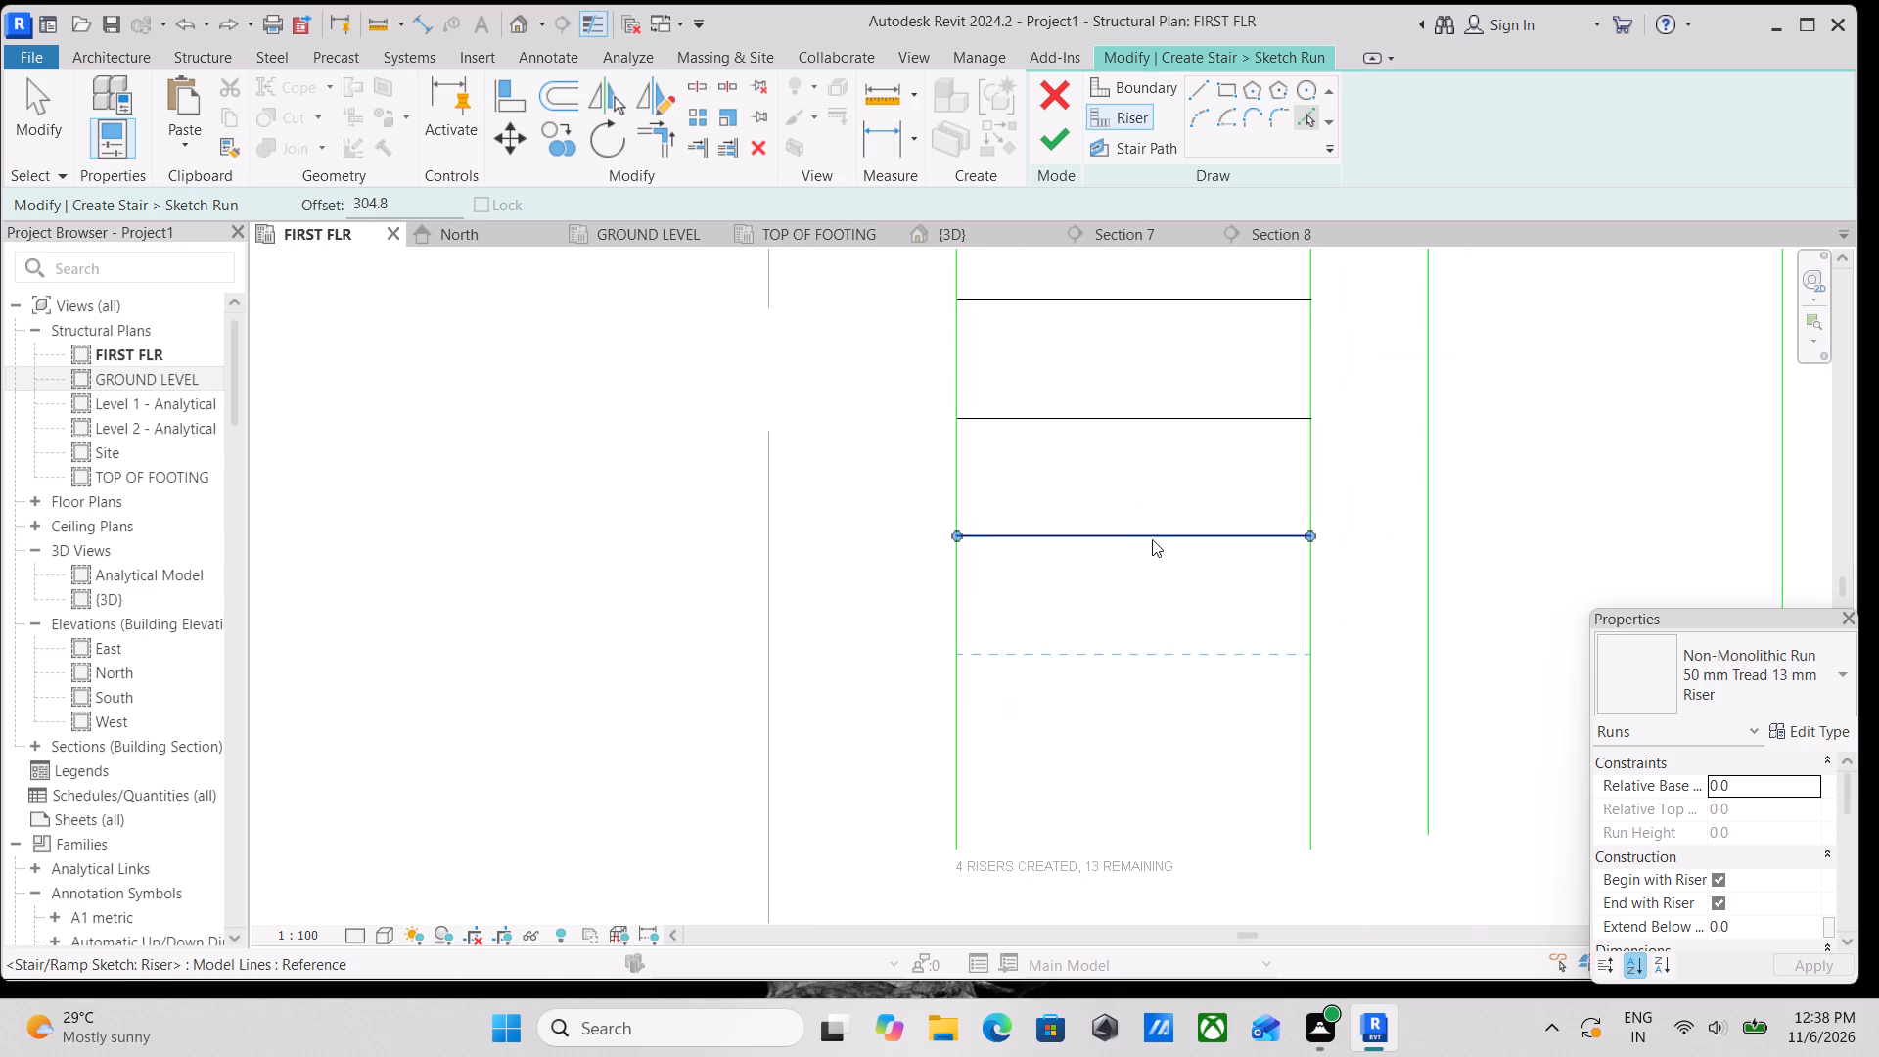
left_click(1152, 536)
scroll(1140, 574, "down", 1)
middle_click_drag(1140, 574, 1157, 439)
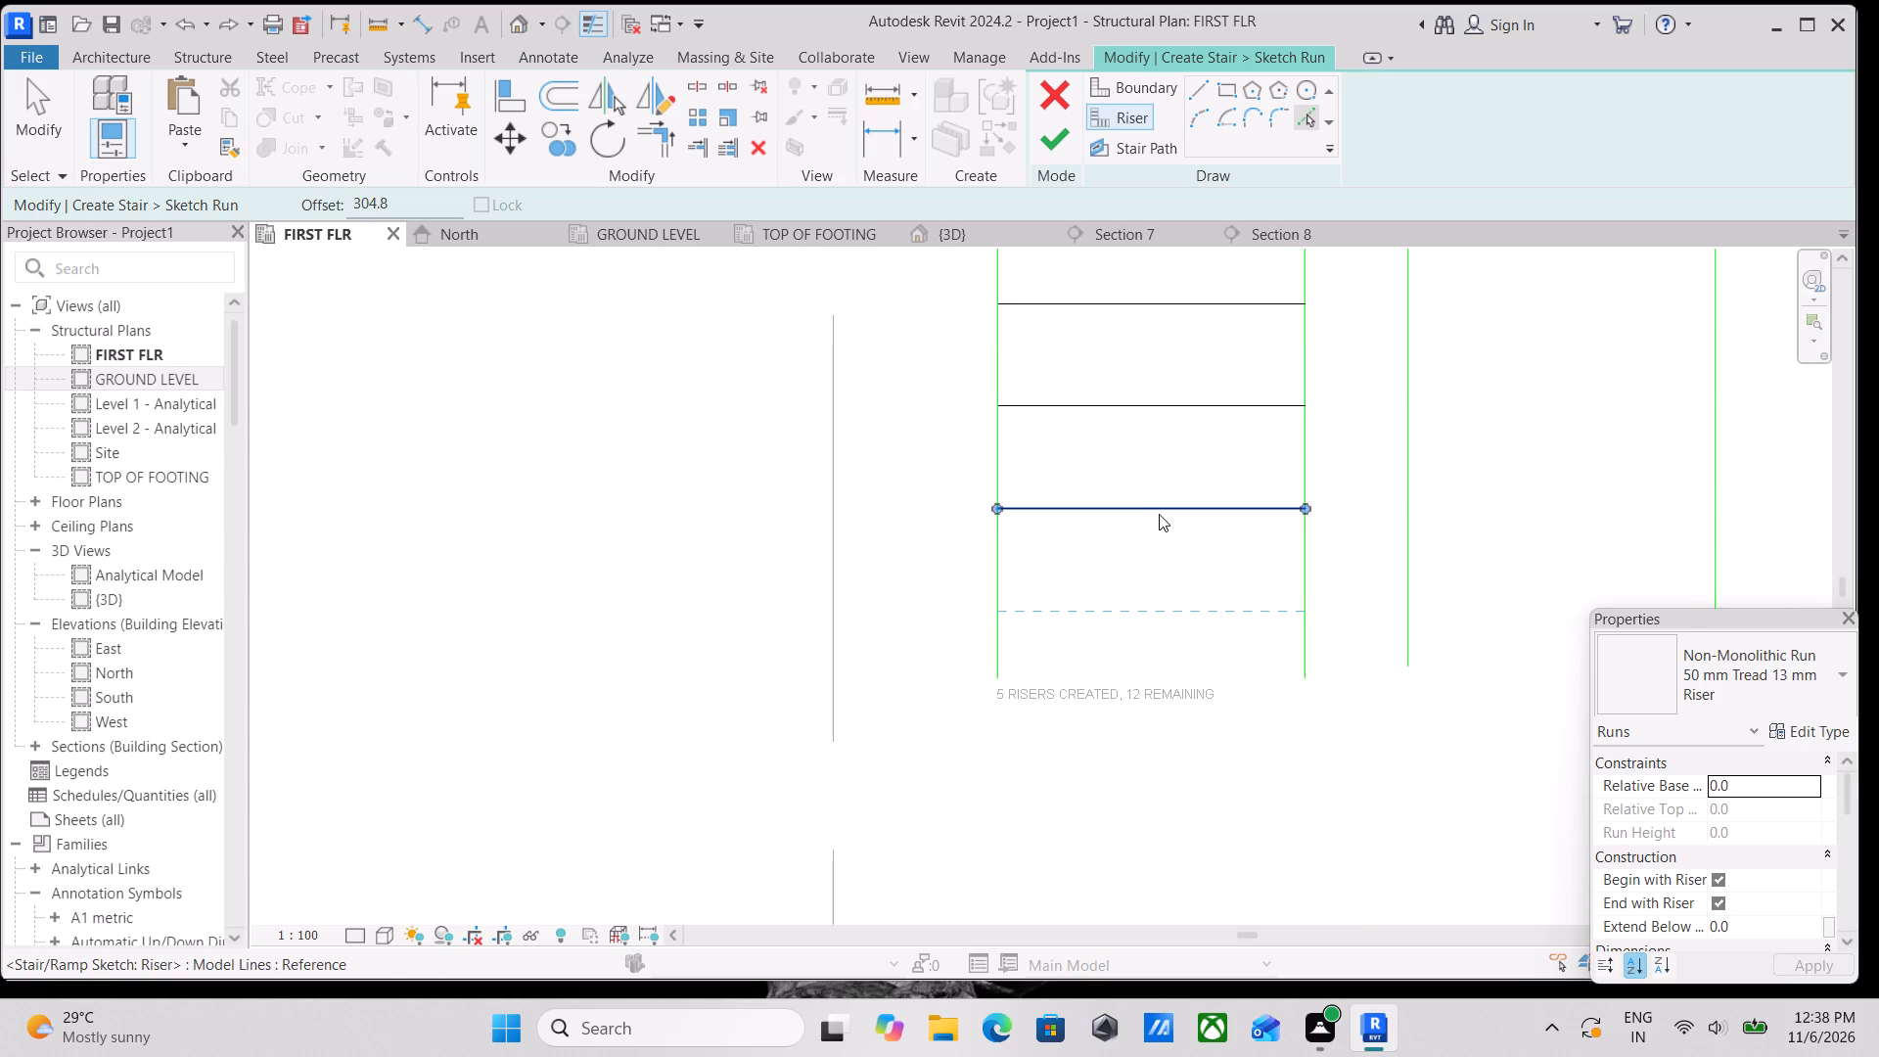
left_click(1159, 514)
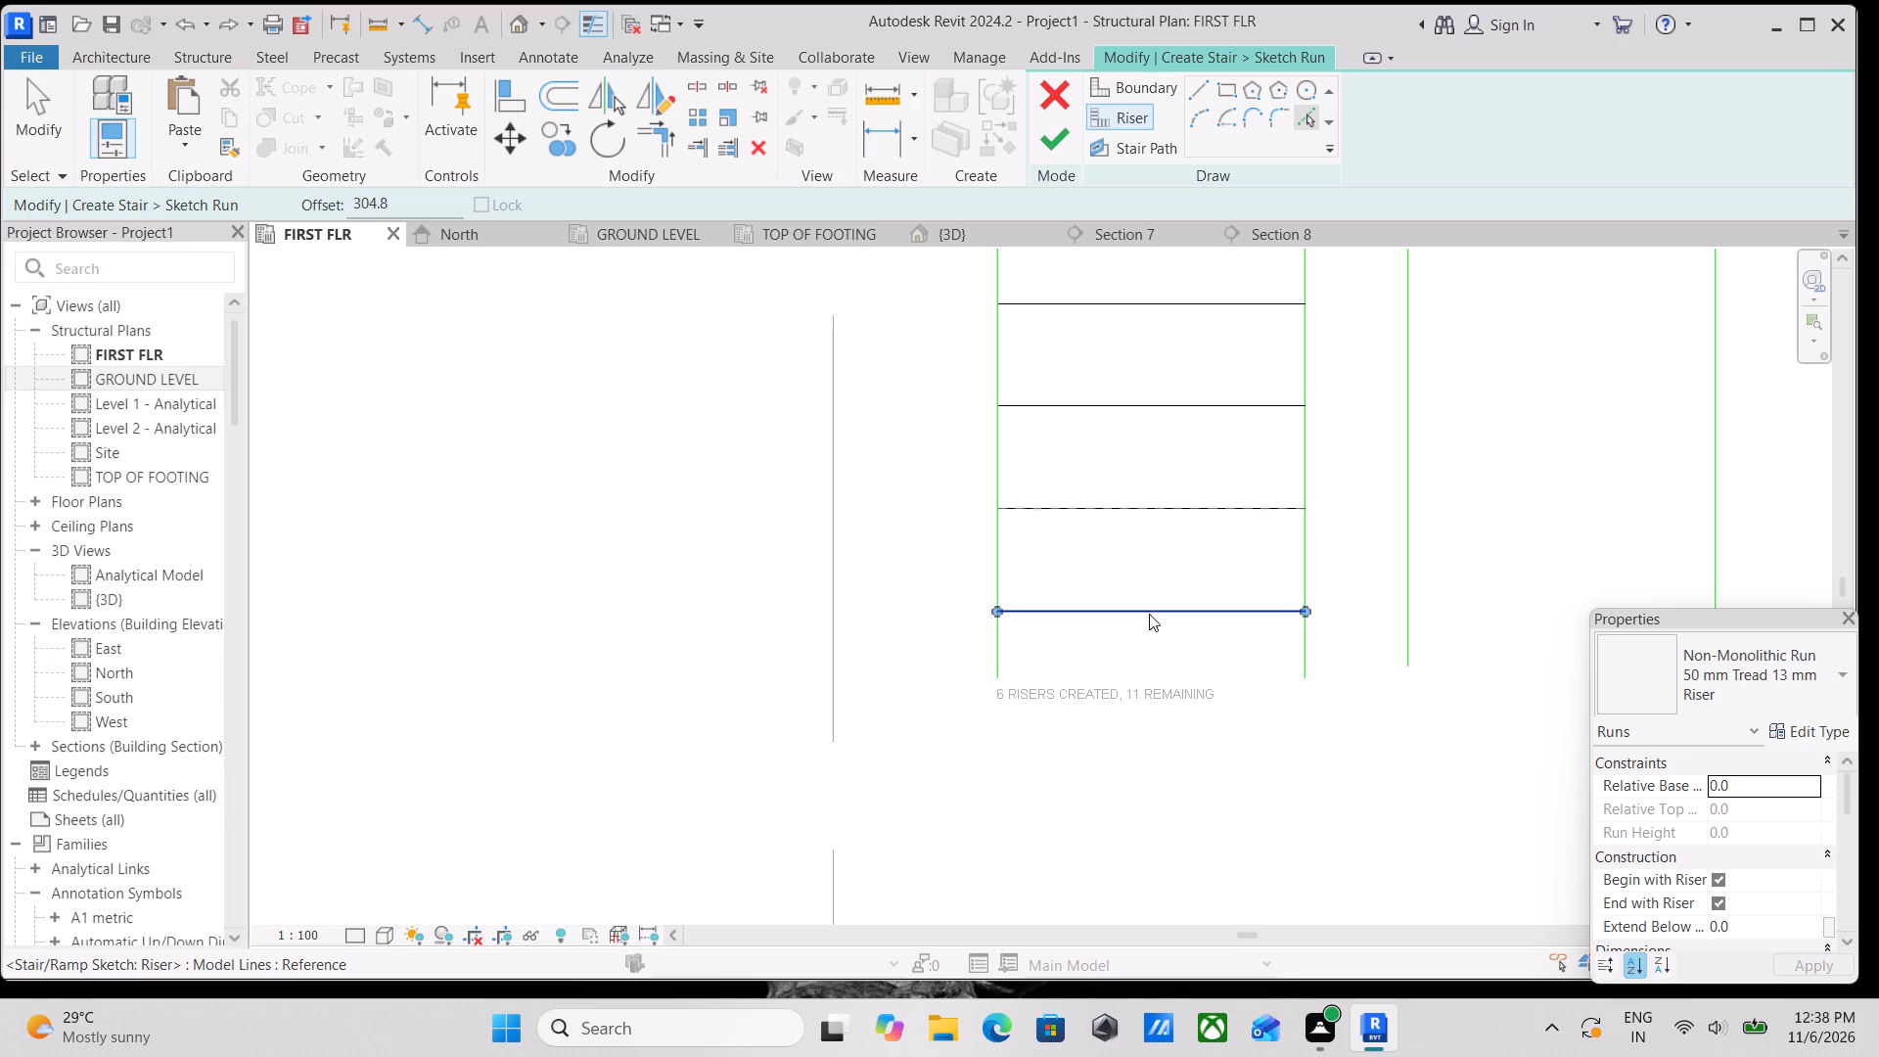
left_click(1160, 612)
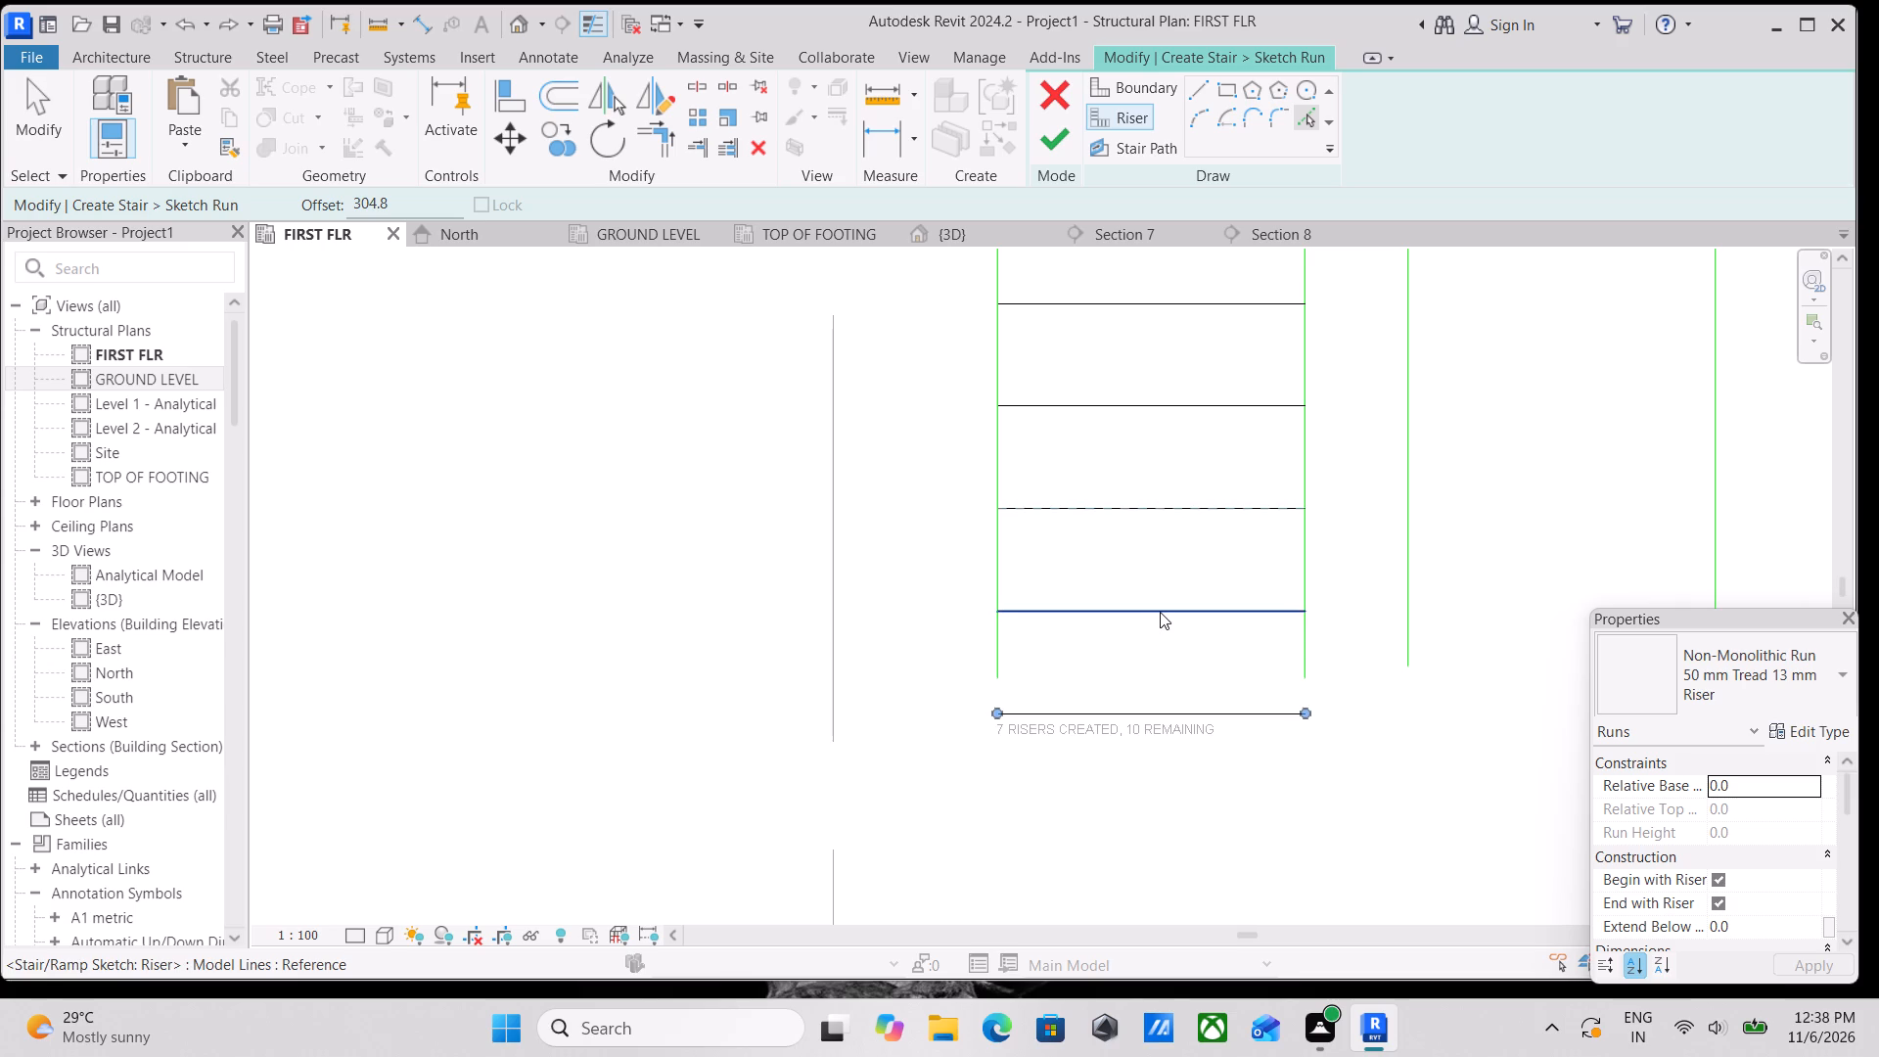
middle_click_drag(1160, 612, 1106, 495)
middle_click_drag(1135, 519, 1085, 742)
middle_click_drag(1265, 513, 1228, 724)
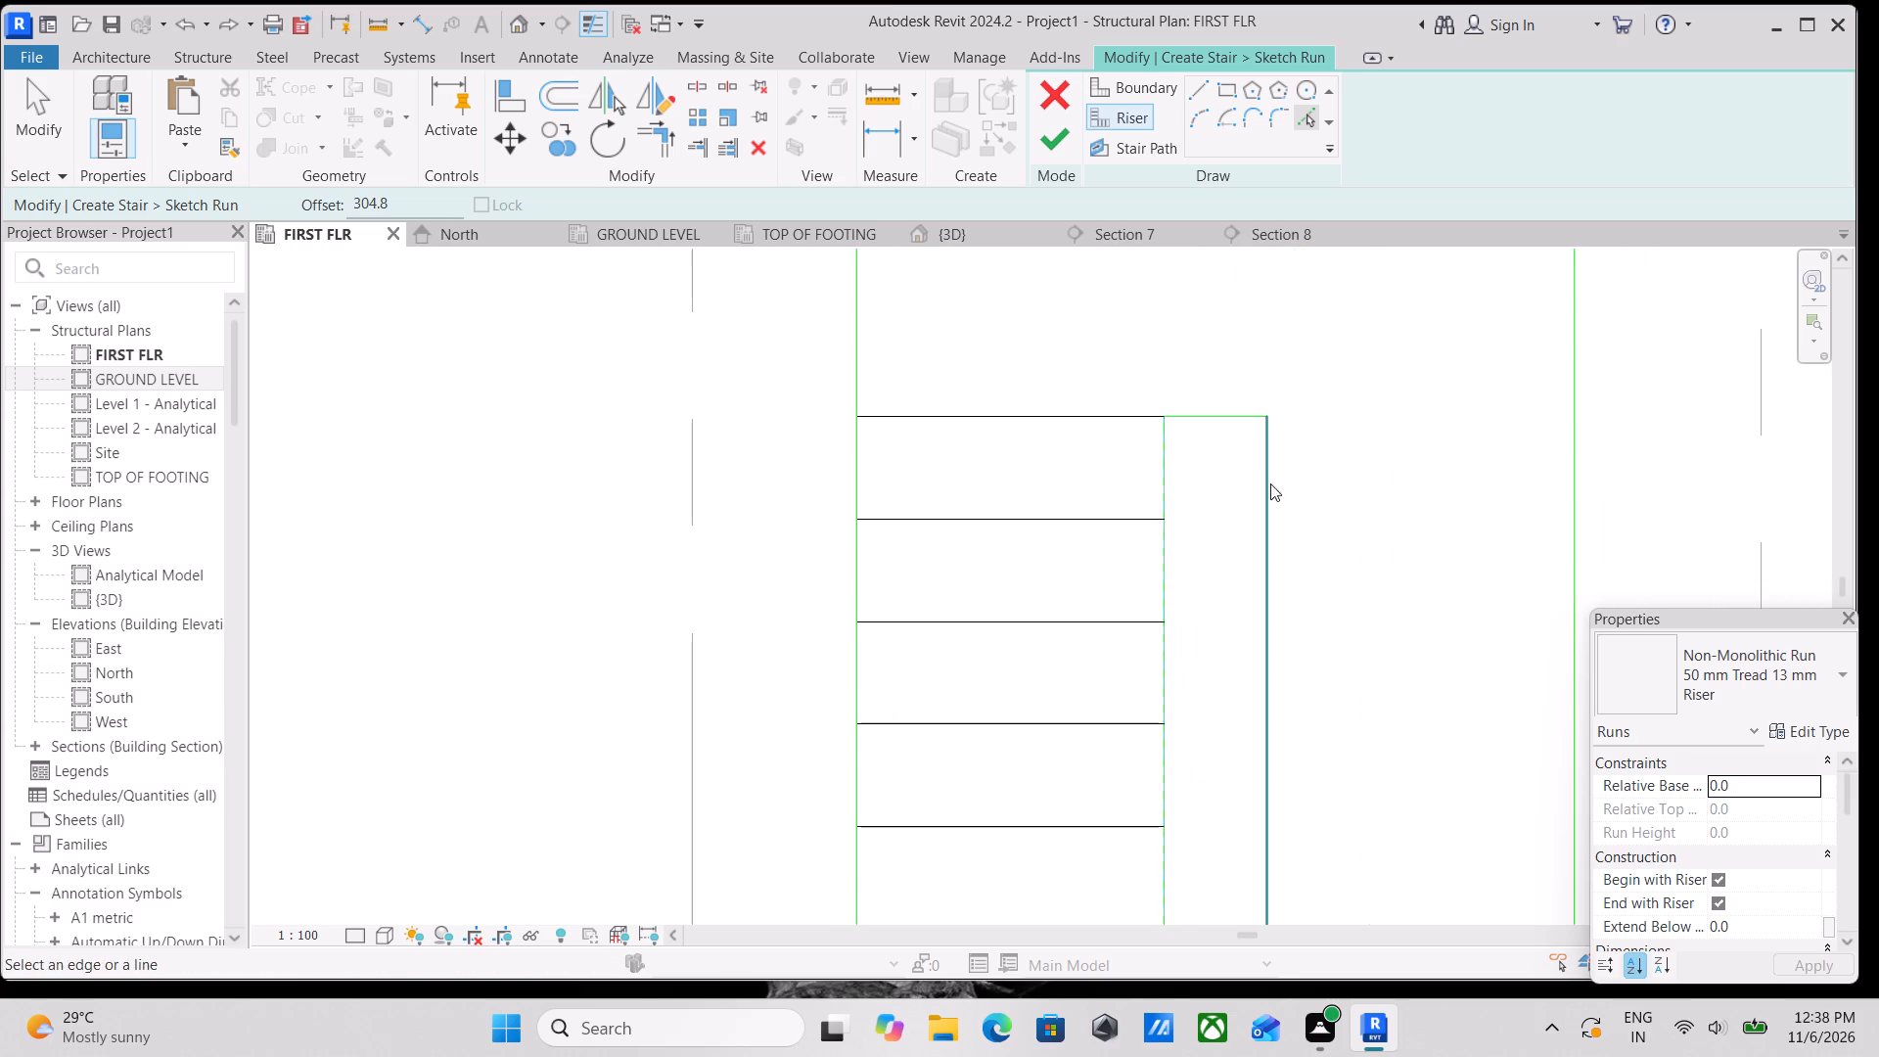
key("Escape")
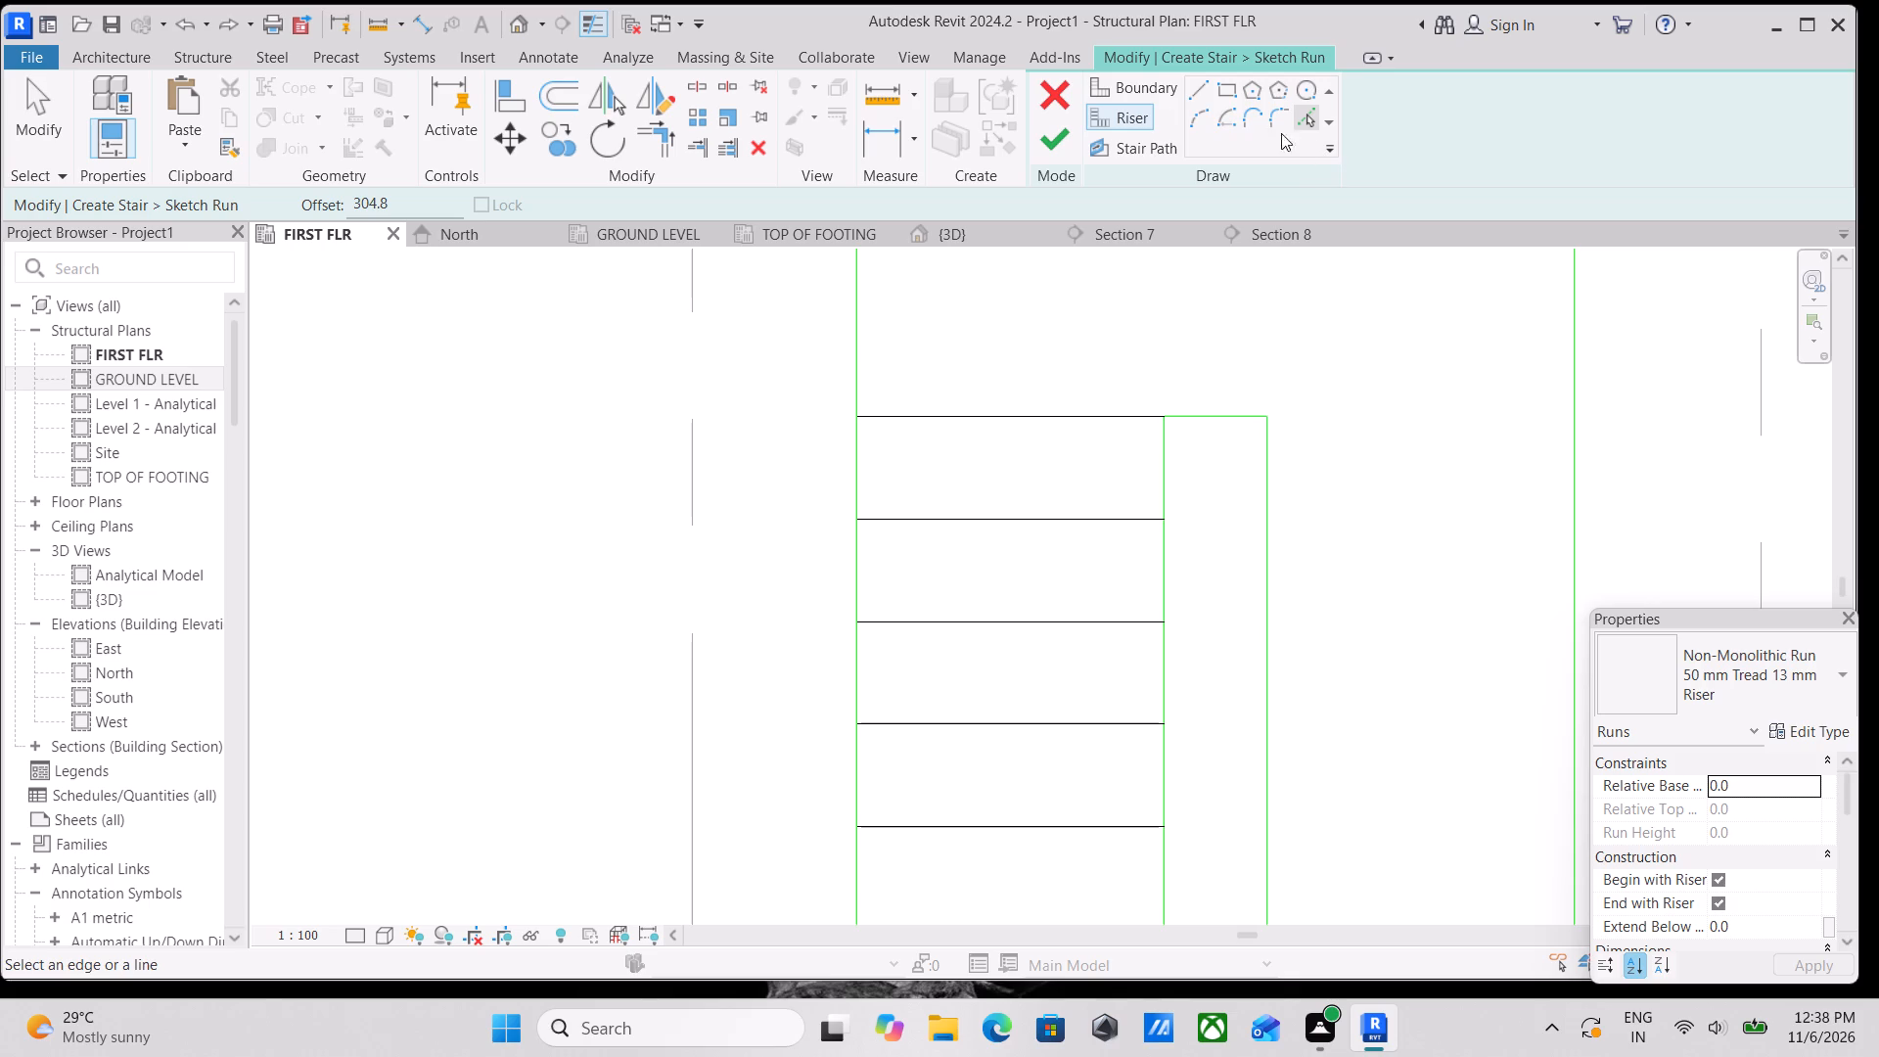
With zero offset, draw a riser about 914 mm long from the inner boundary's top corner to the outer boundary on grid B's side.
left_click(1200, 90)
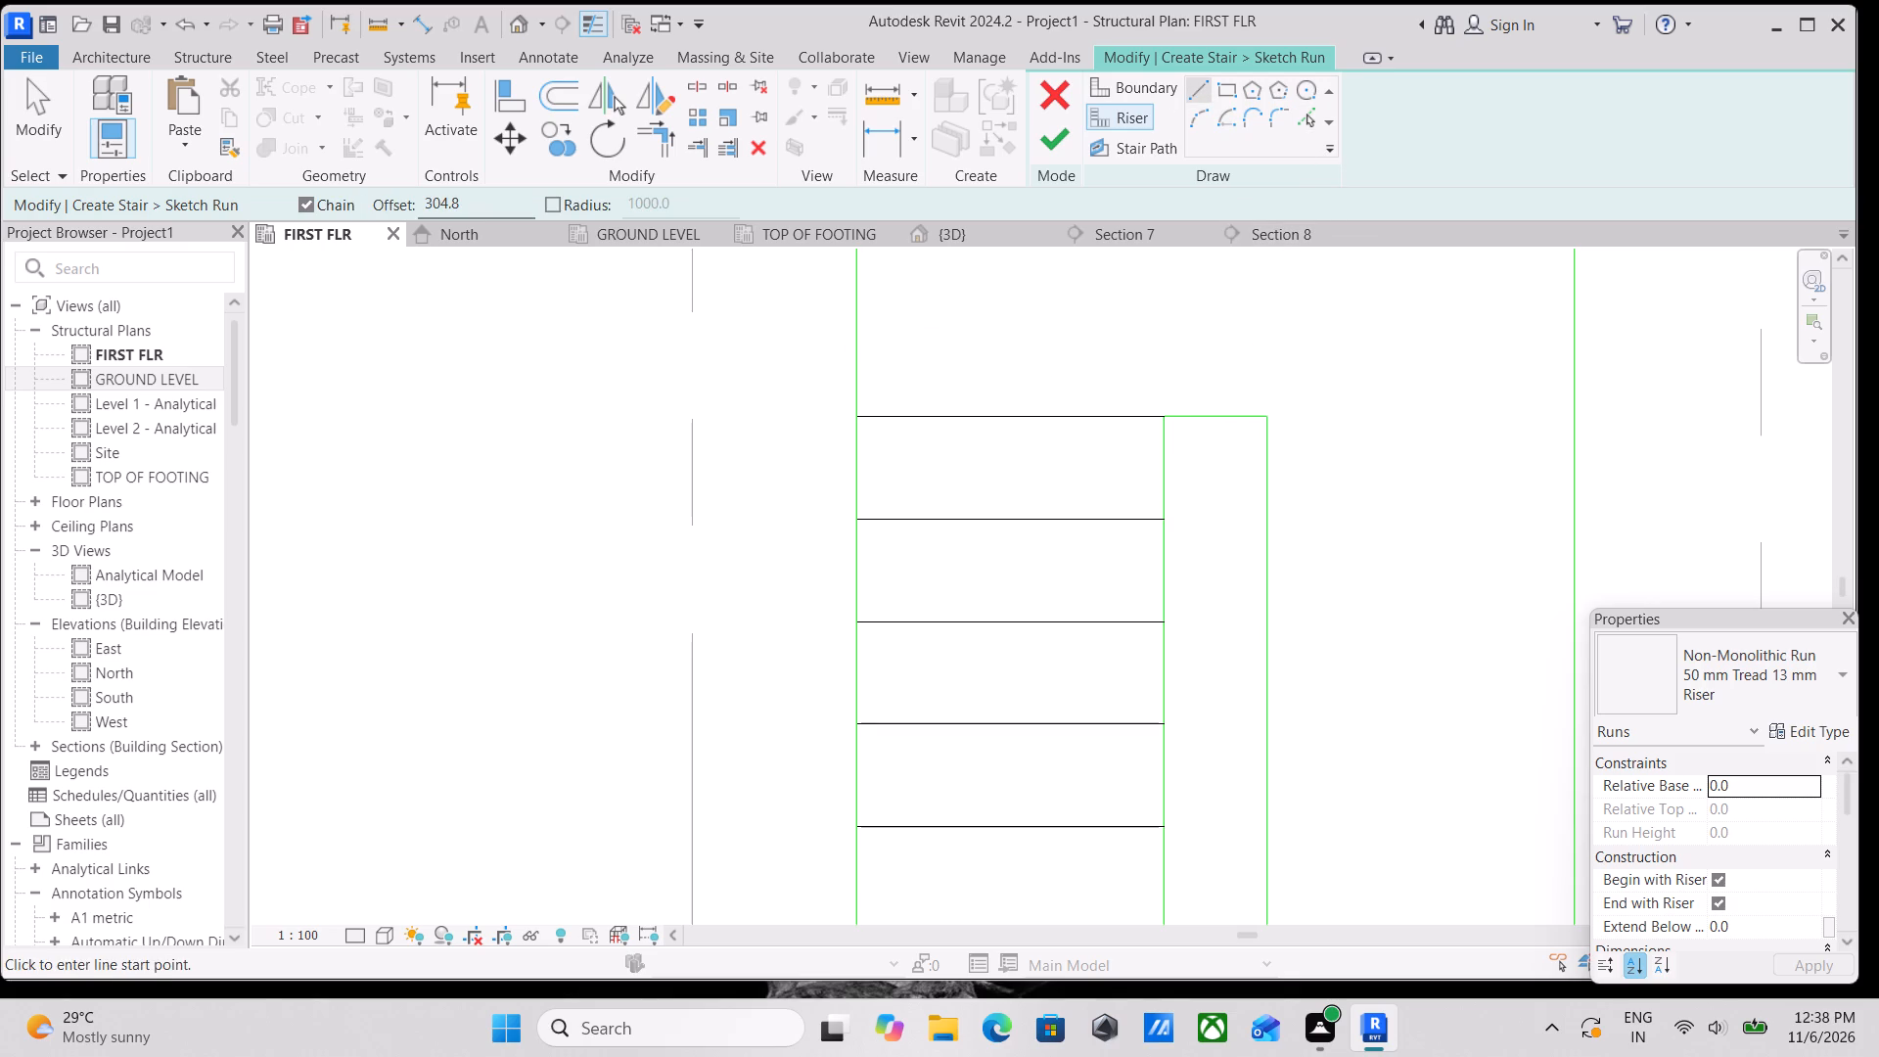
left_click_drag(499, 206, 363, 202)
key("0")
key("Return")
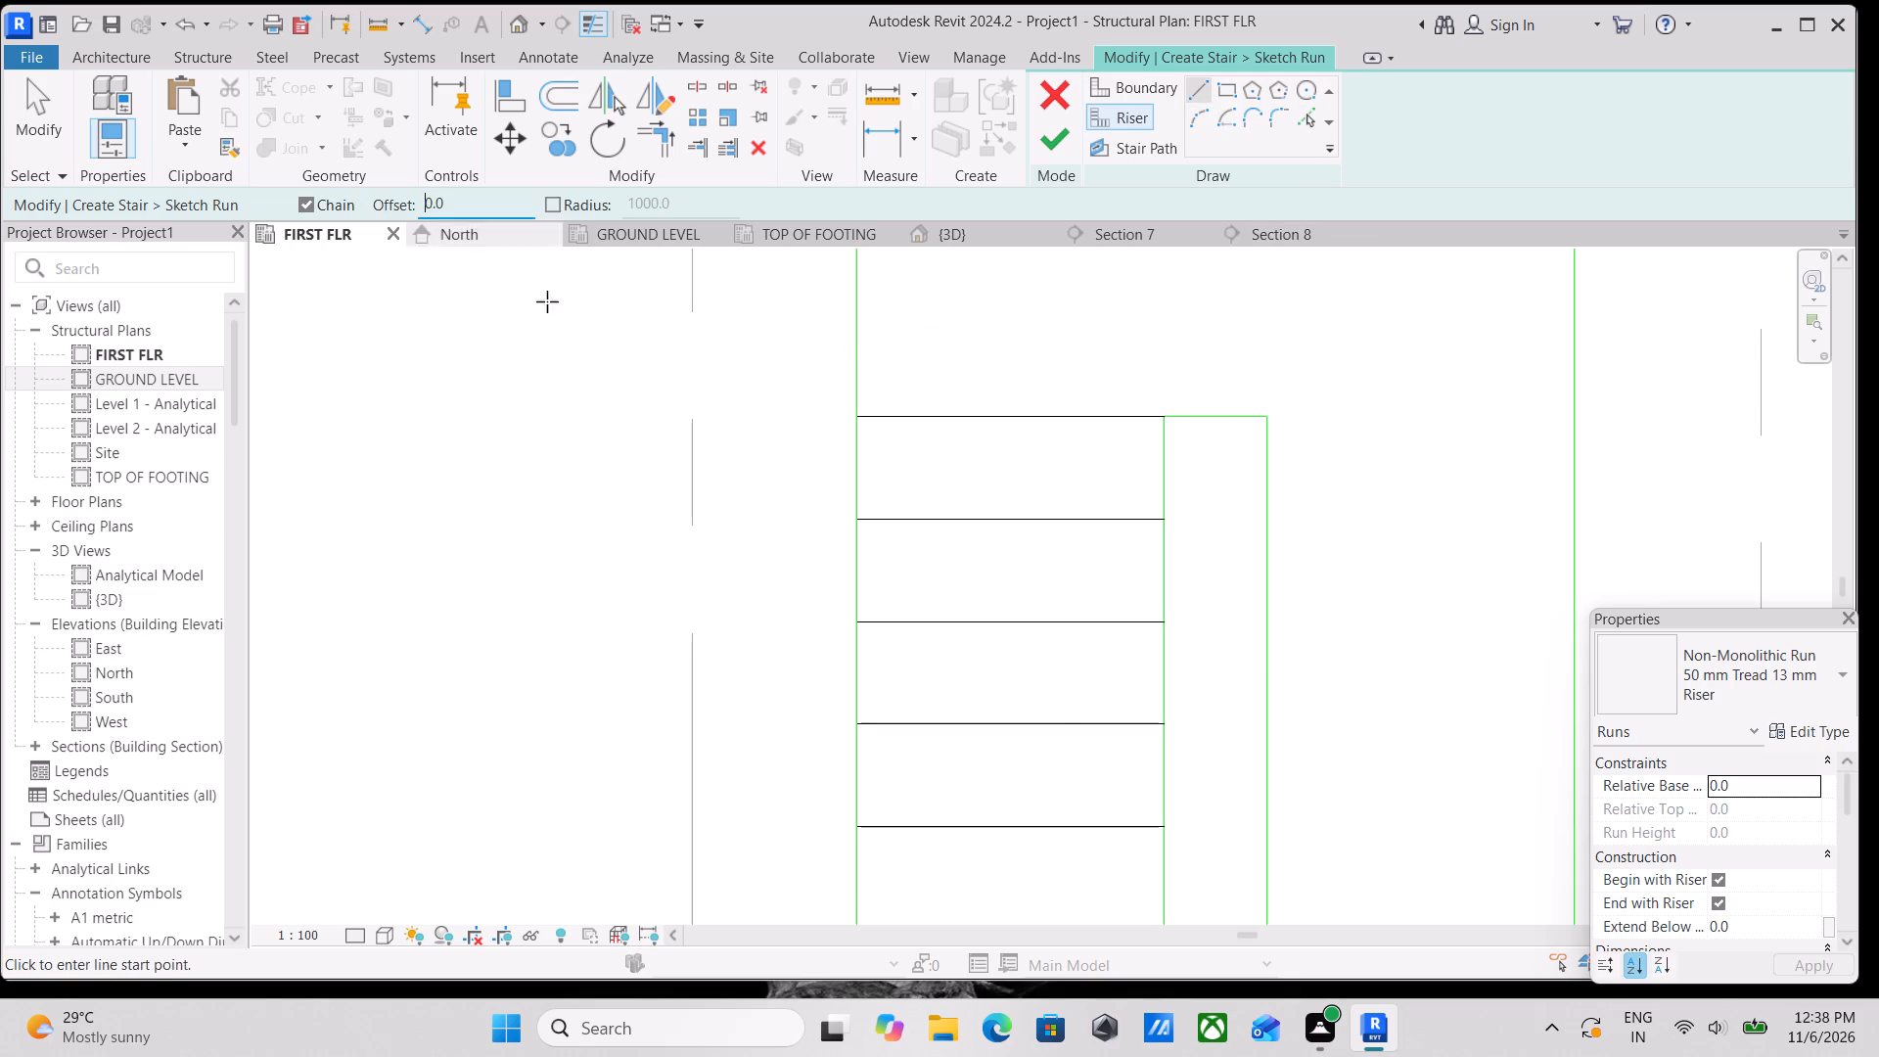
middle_click_drag(1126, 423, 827, 520)
left_click(961, 513)
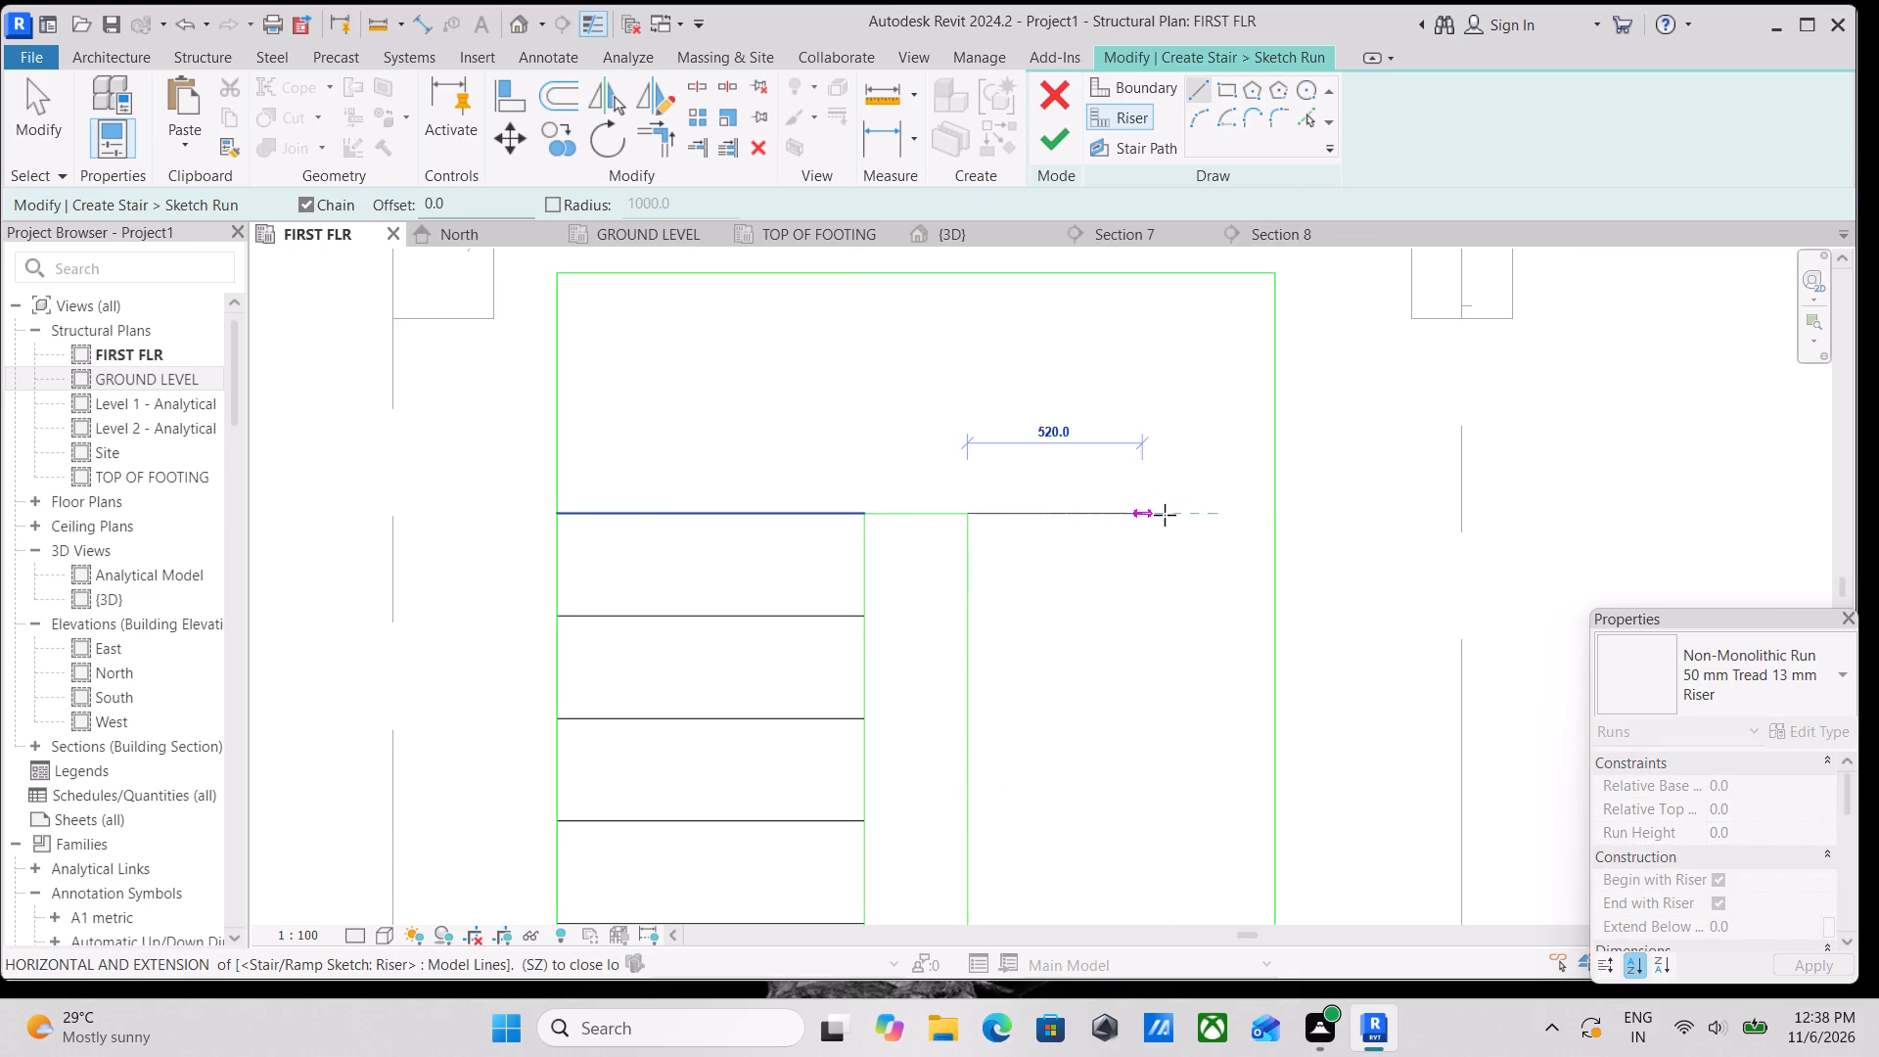
left_click(1267, 511)
key("Escape")
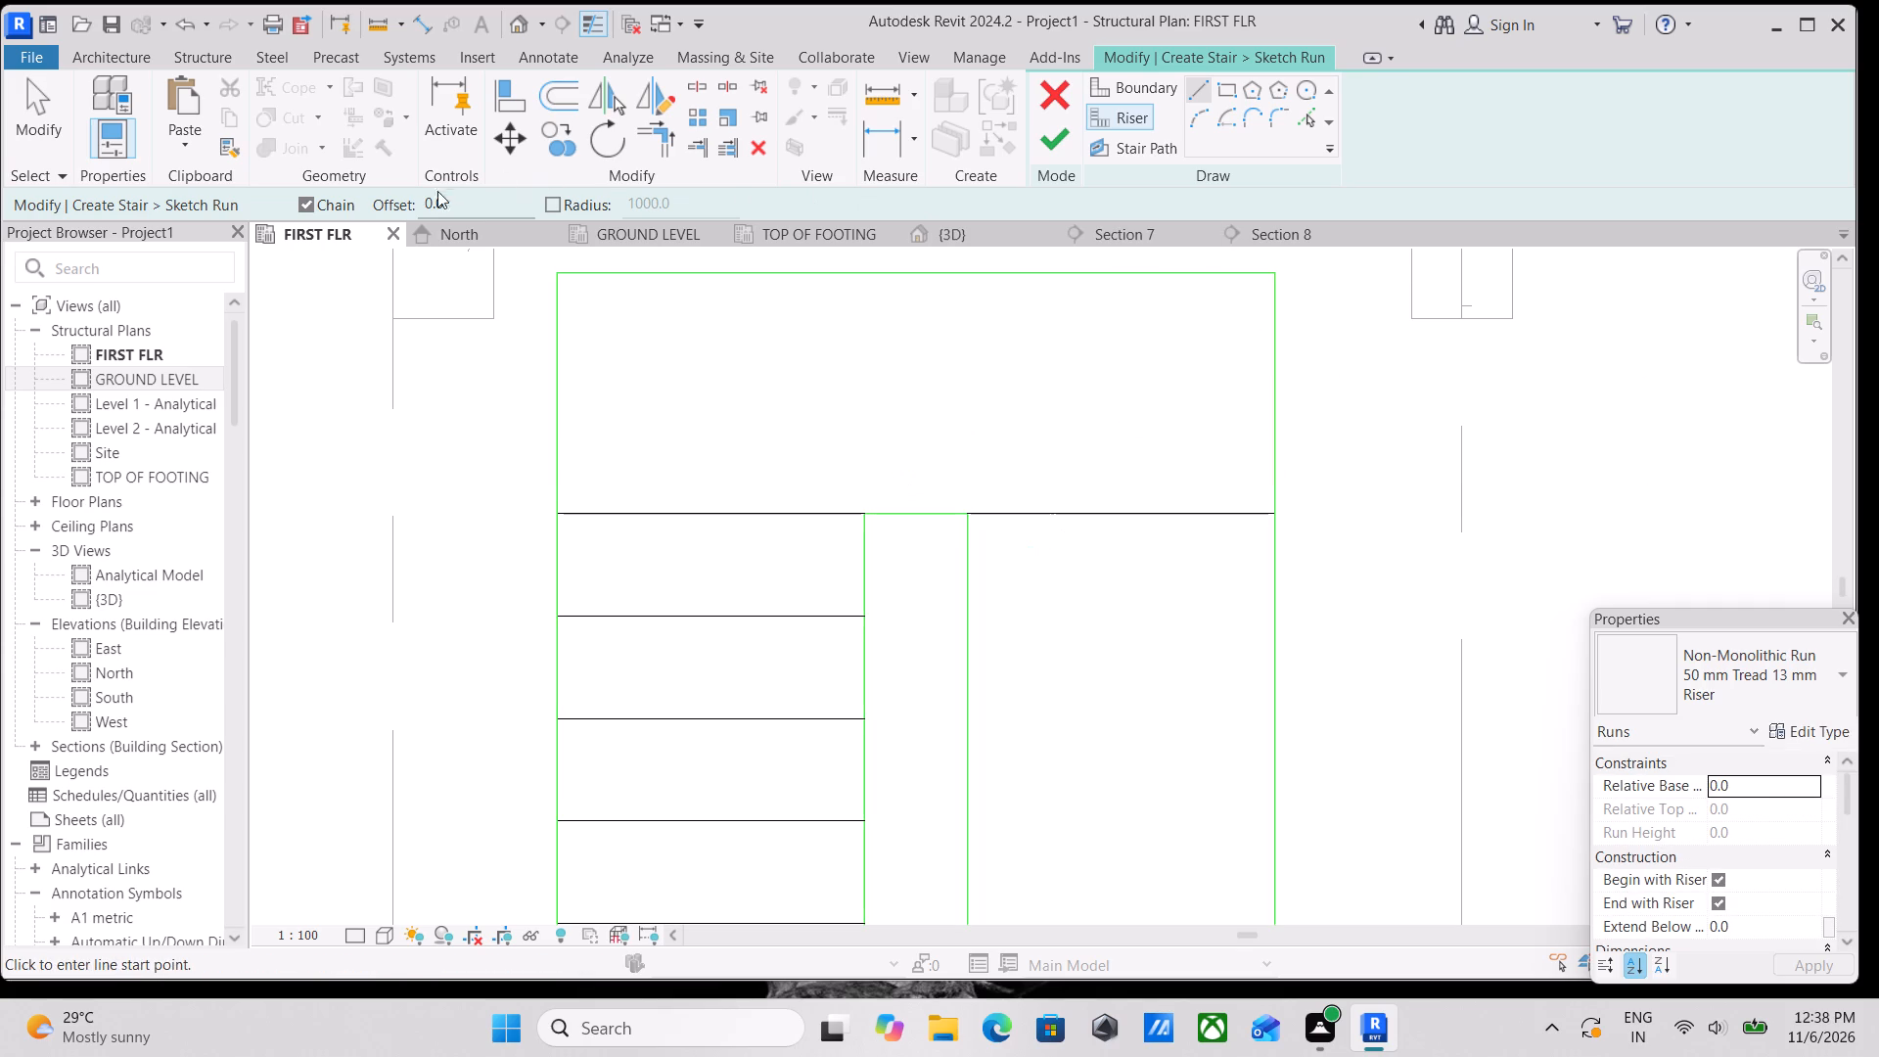
Add six more risers down the flight on grid B's side, each offset 1' (304.8 mm) from the previous one.
left_click_drag(474, 207, 401, 208)
type("1'")
key("Return")
left_click(1303, 115)
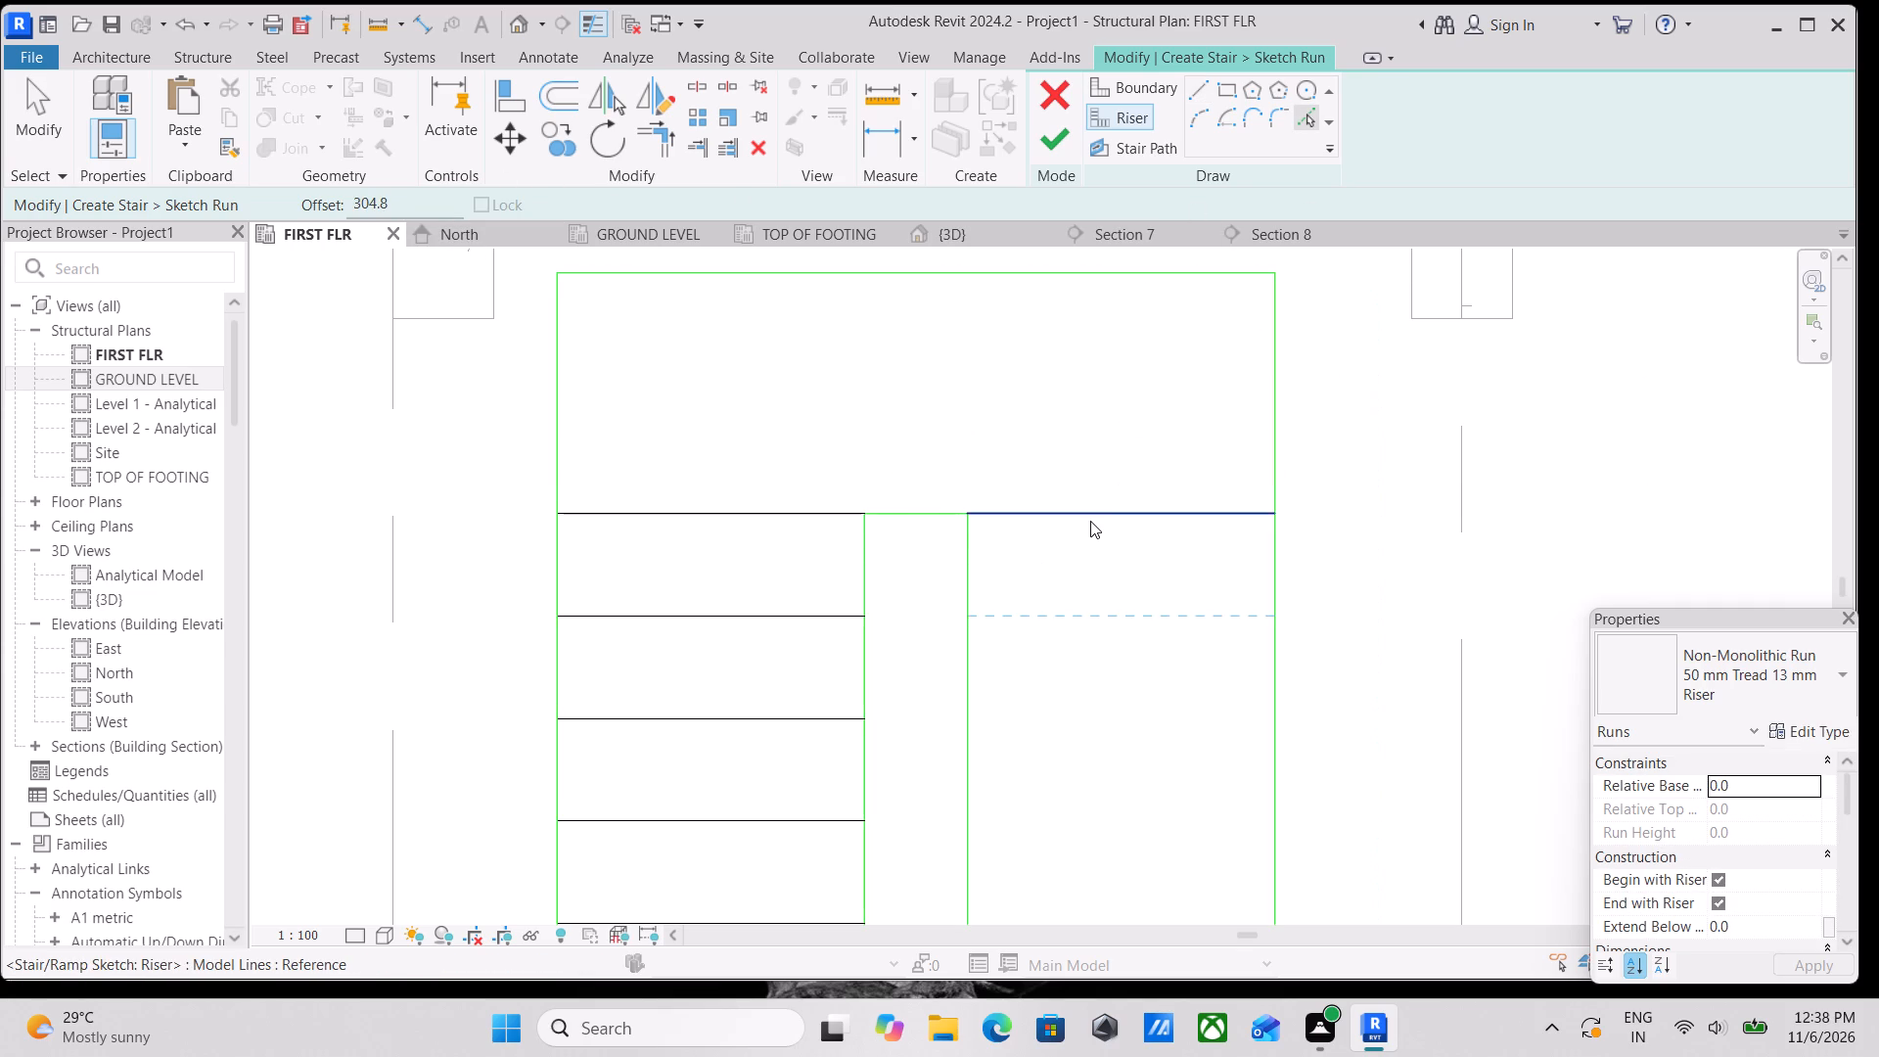
left_click(1098, 516)
left_click(1080, 620)
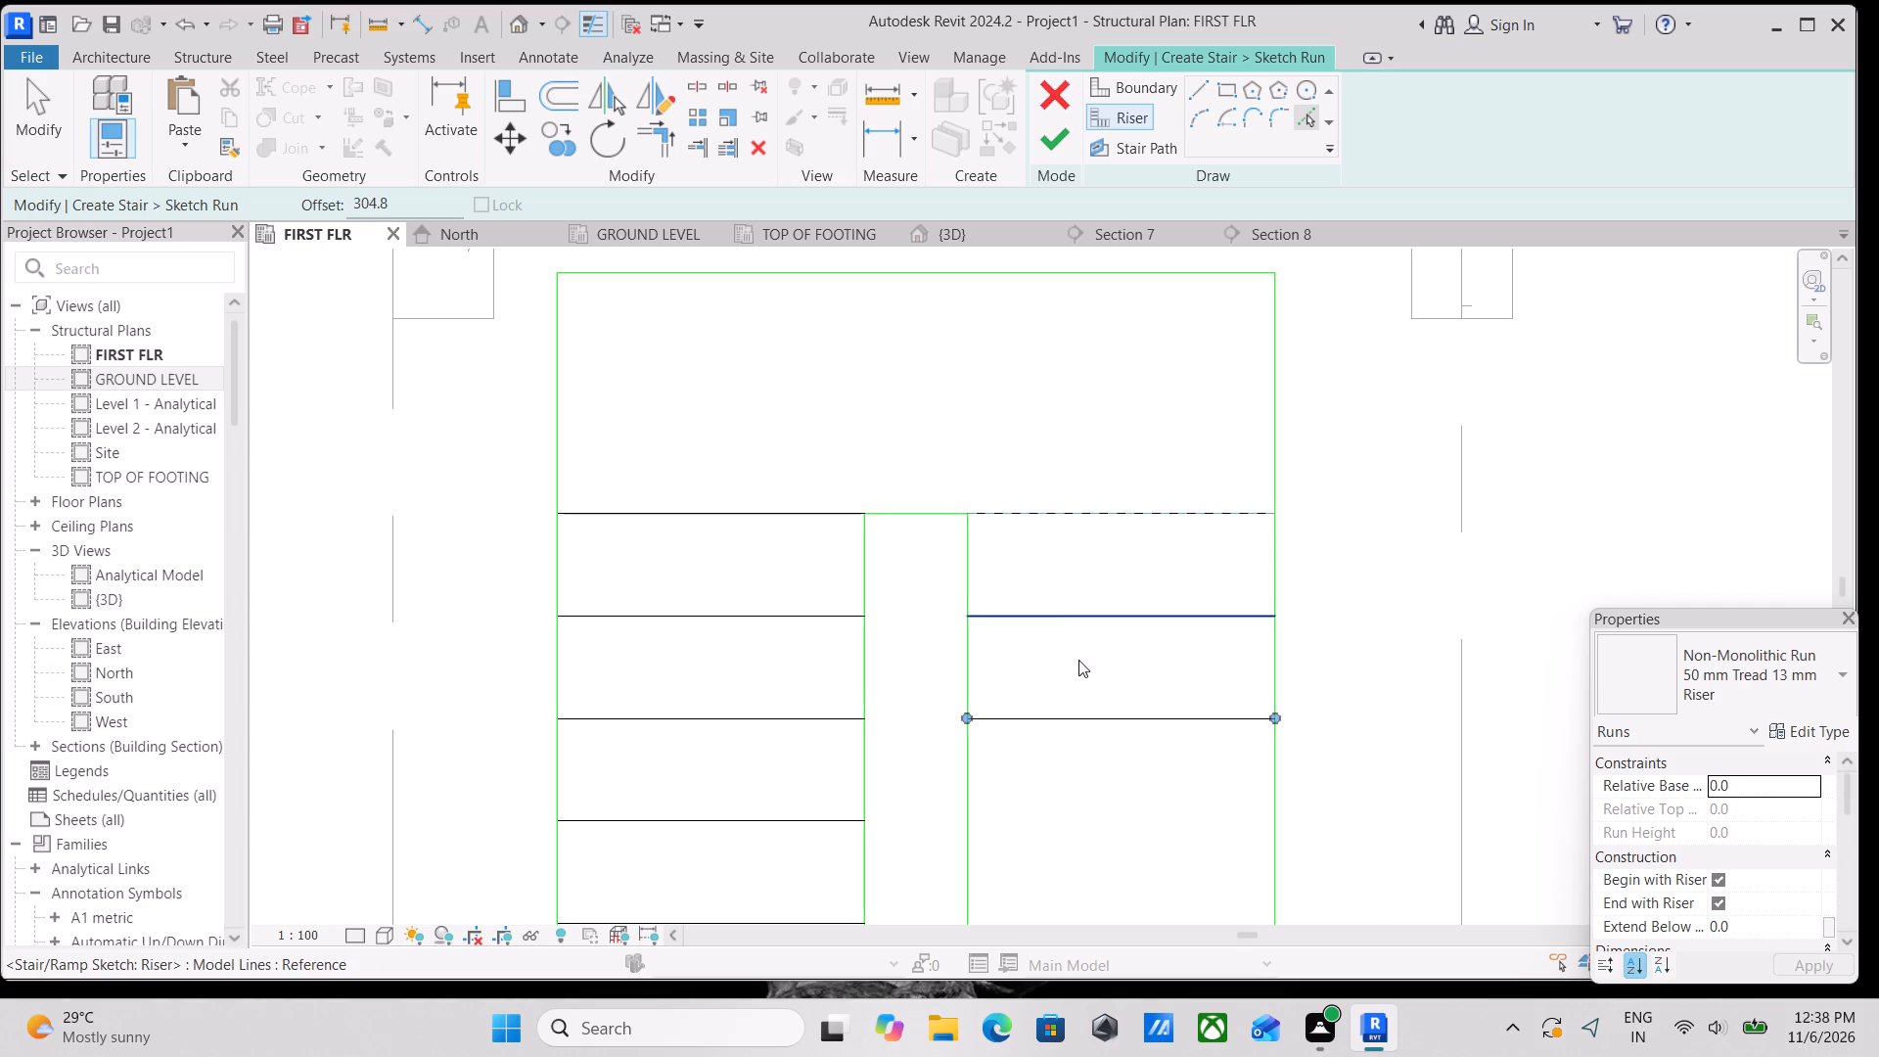
middle_click_drag(1077, 661, 1114, 539)
left_click(1112, 599)
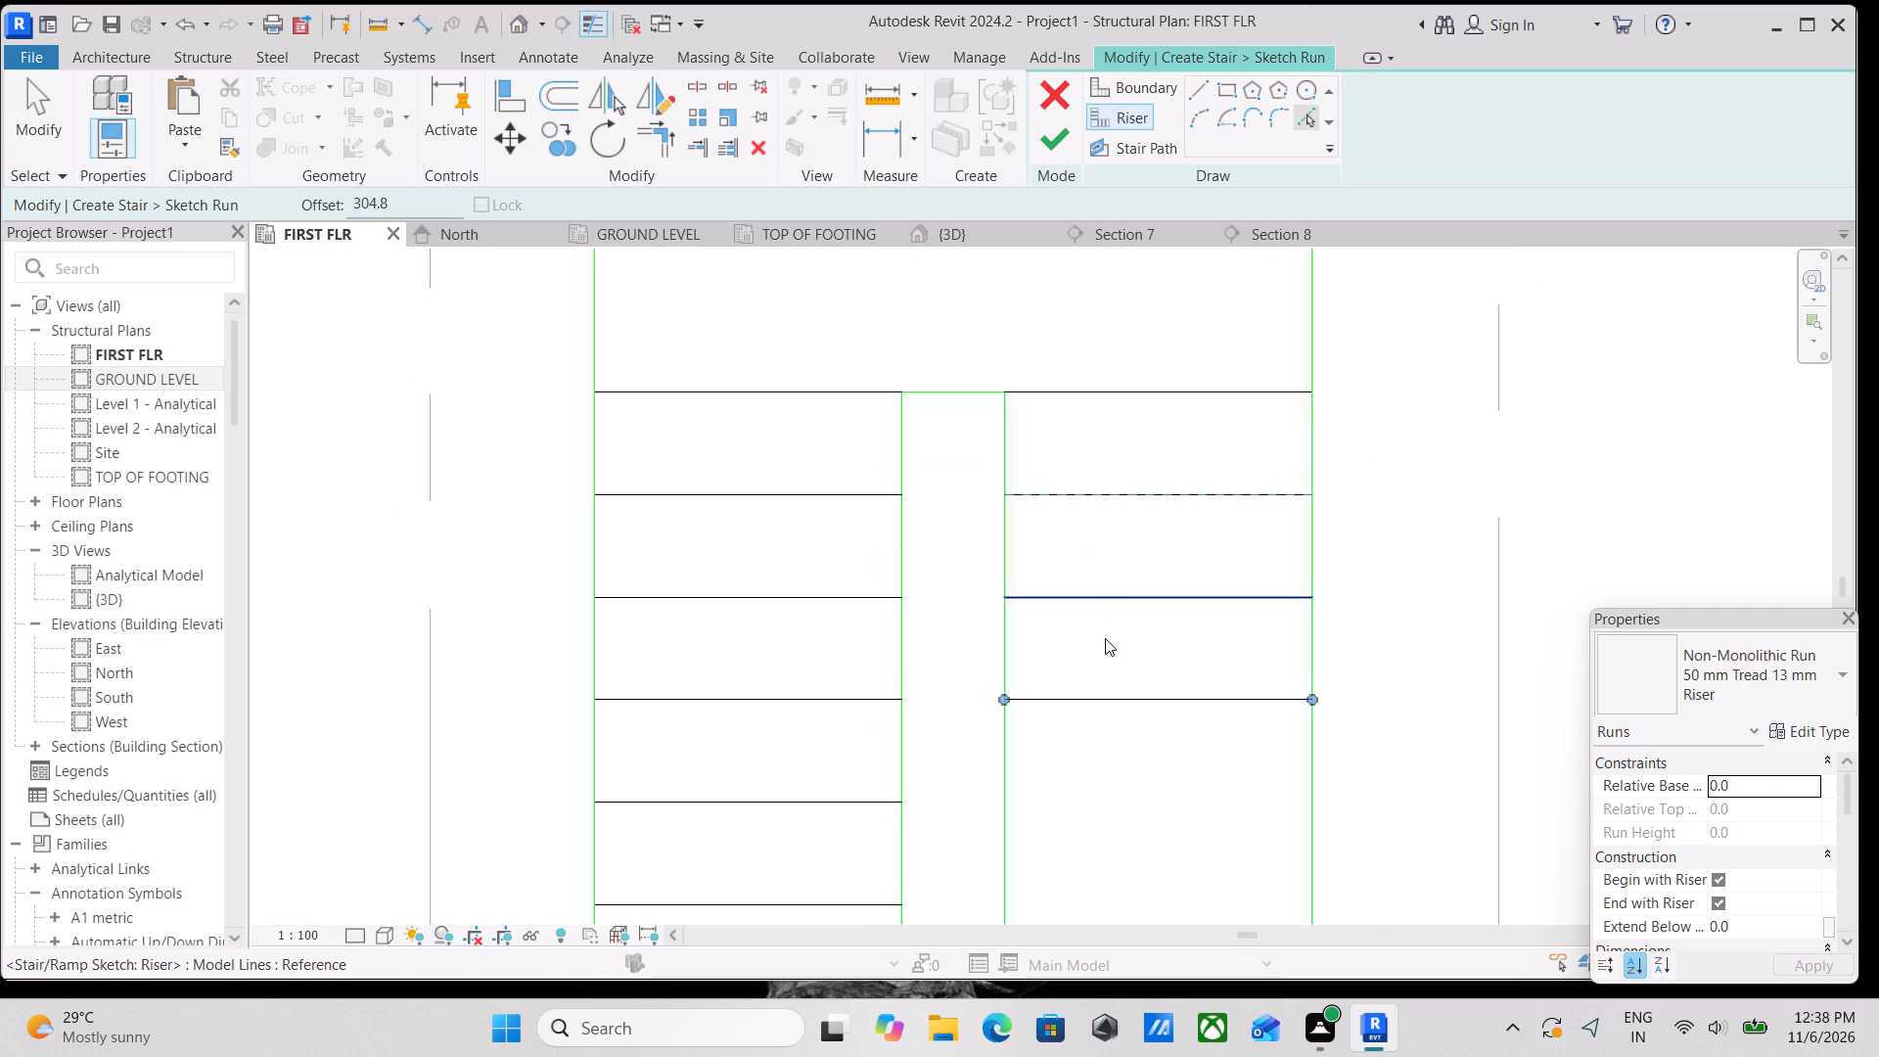
middle_click_drag(1105, 638, 1138, 479)
left_click(1157, 547)
middle_click_drag(1134, 628, 1171, 525)
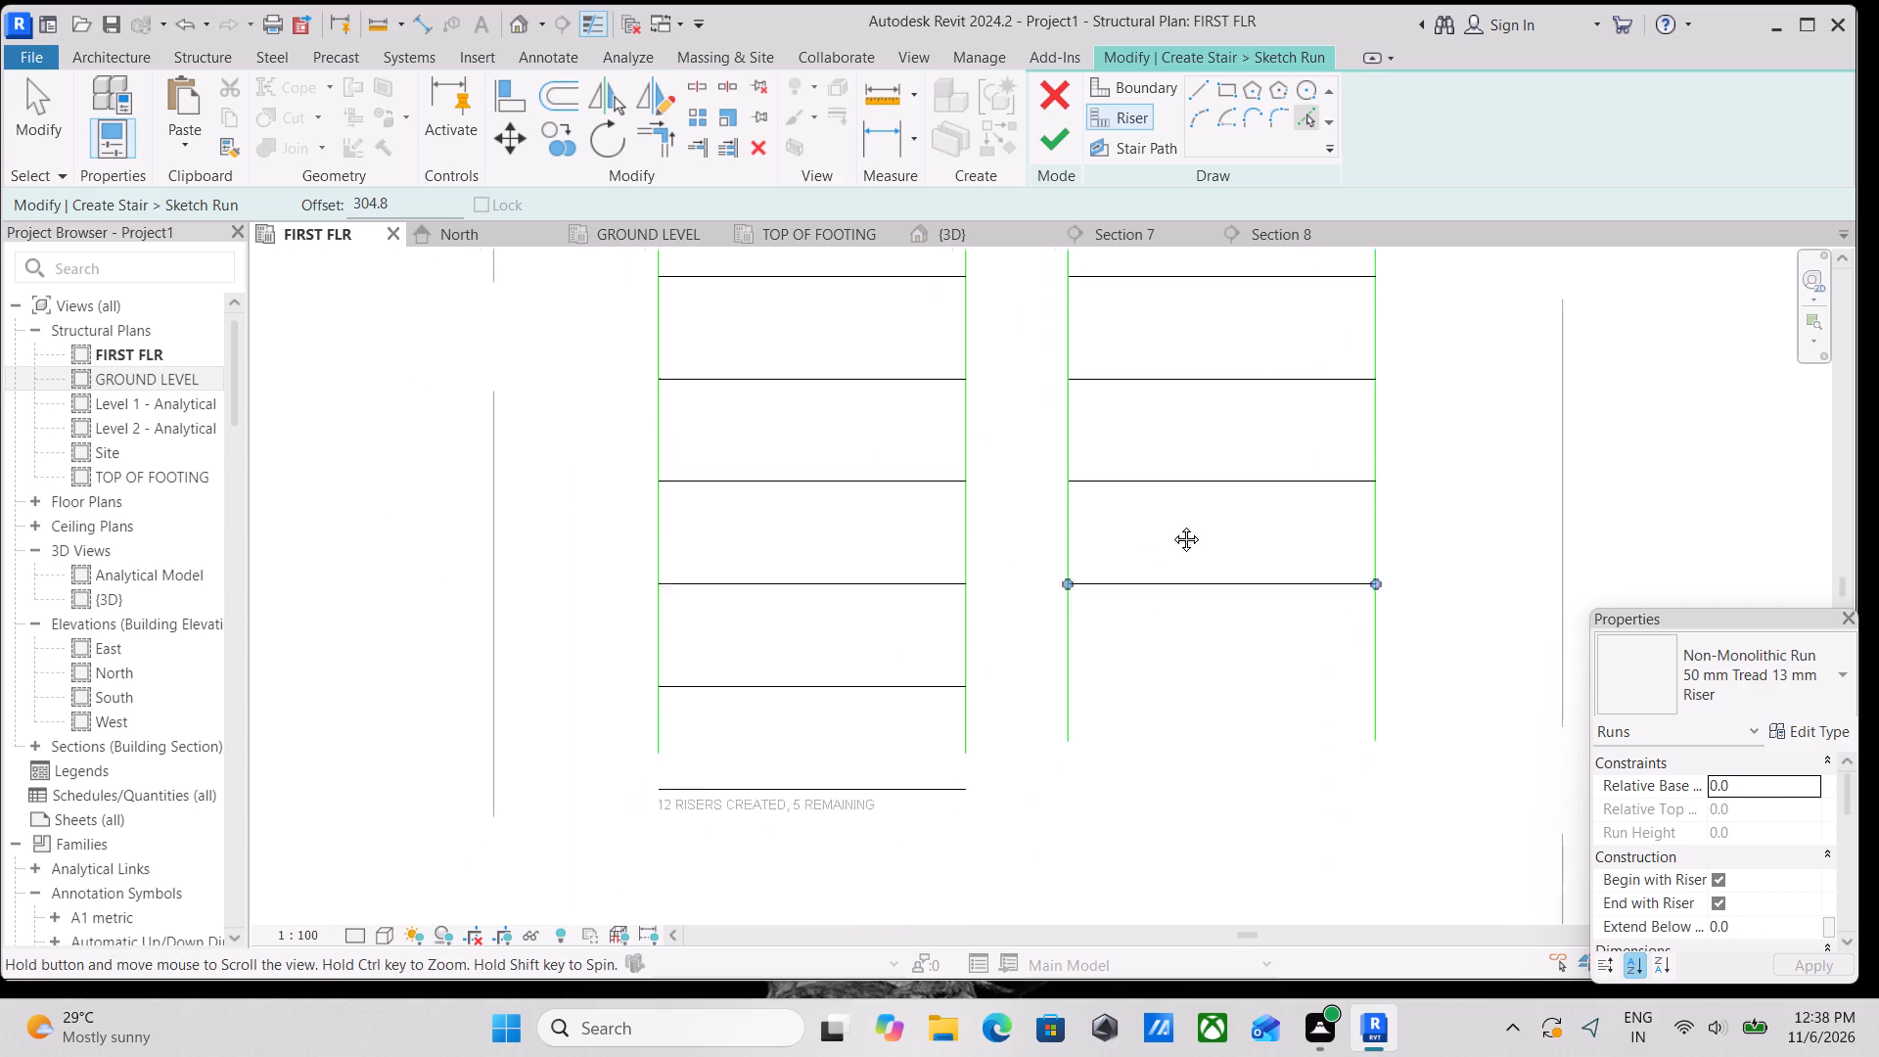
middle_click_drag(1171, 525, 1171, 522)
left_click(1184, 543)
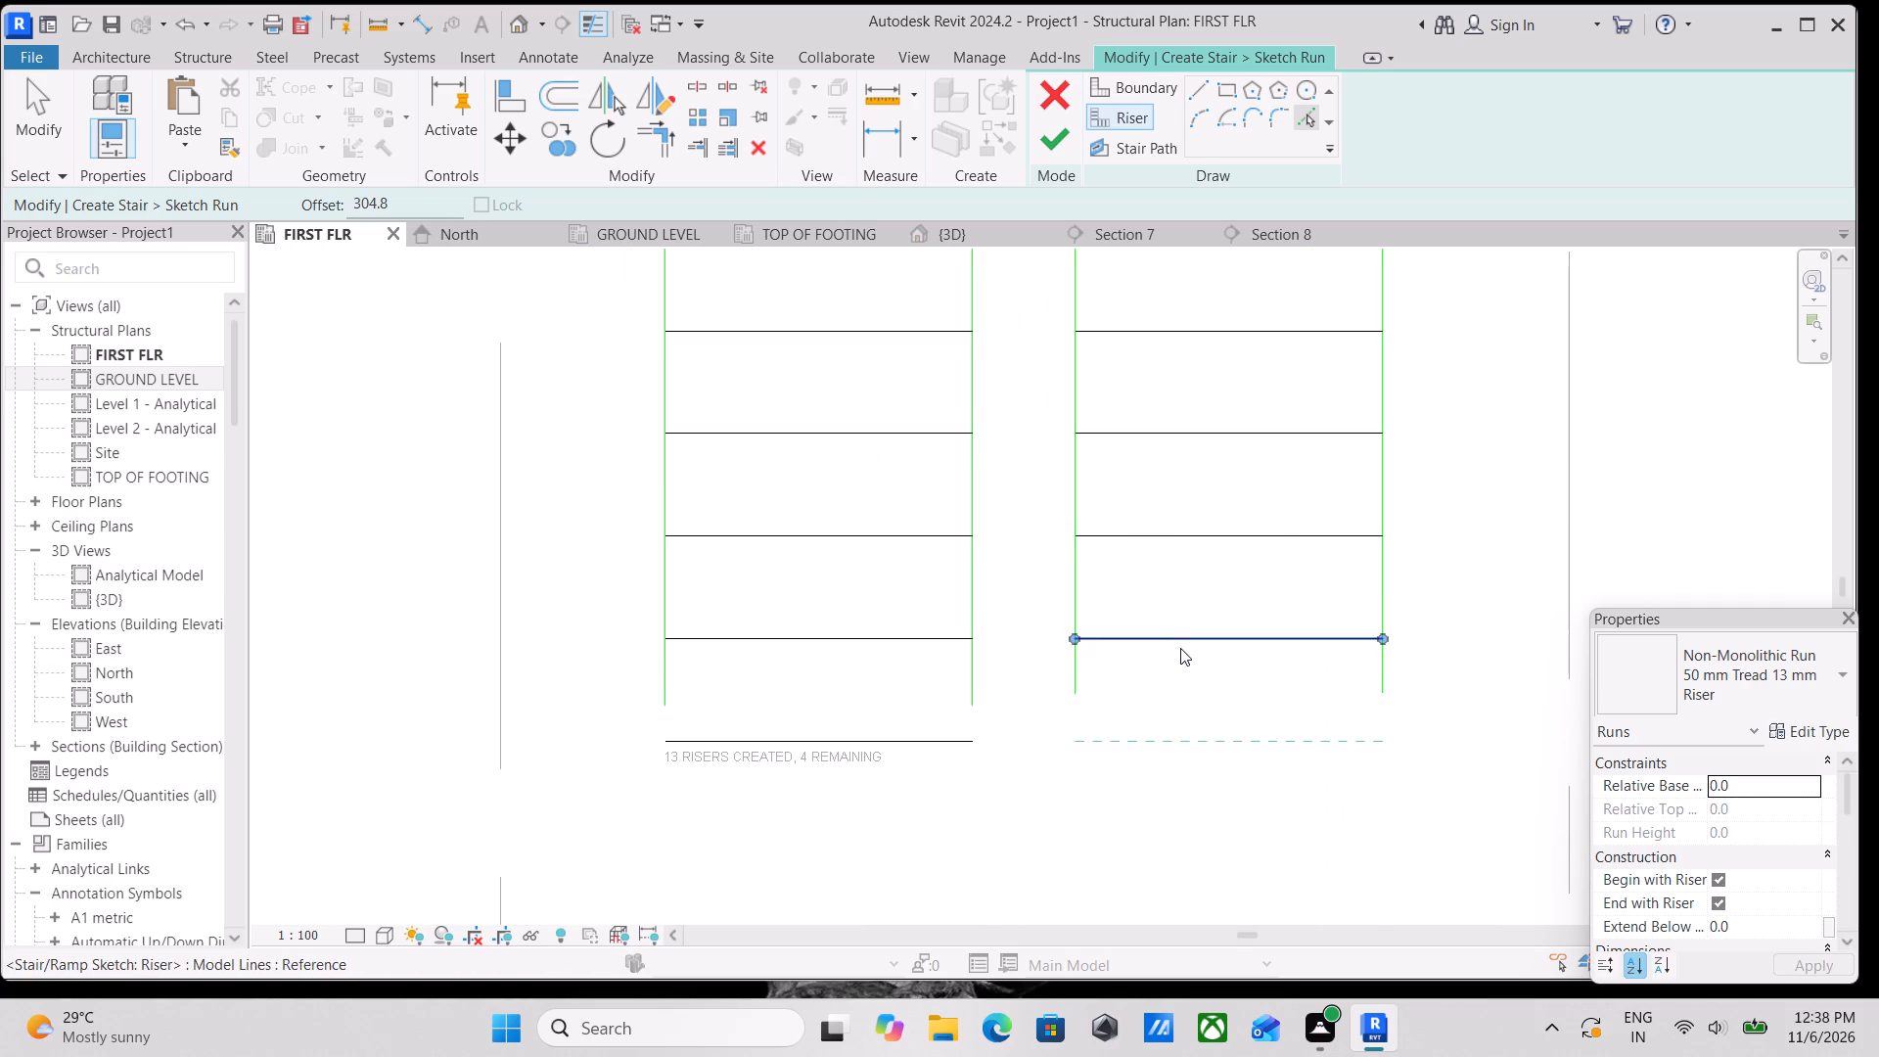
left_click(1180, 648)
key("Escape")
scroll(1096, 650, "up", 3)
key("Escape")
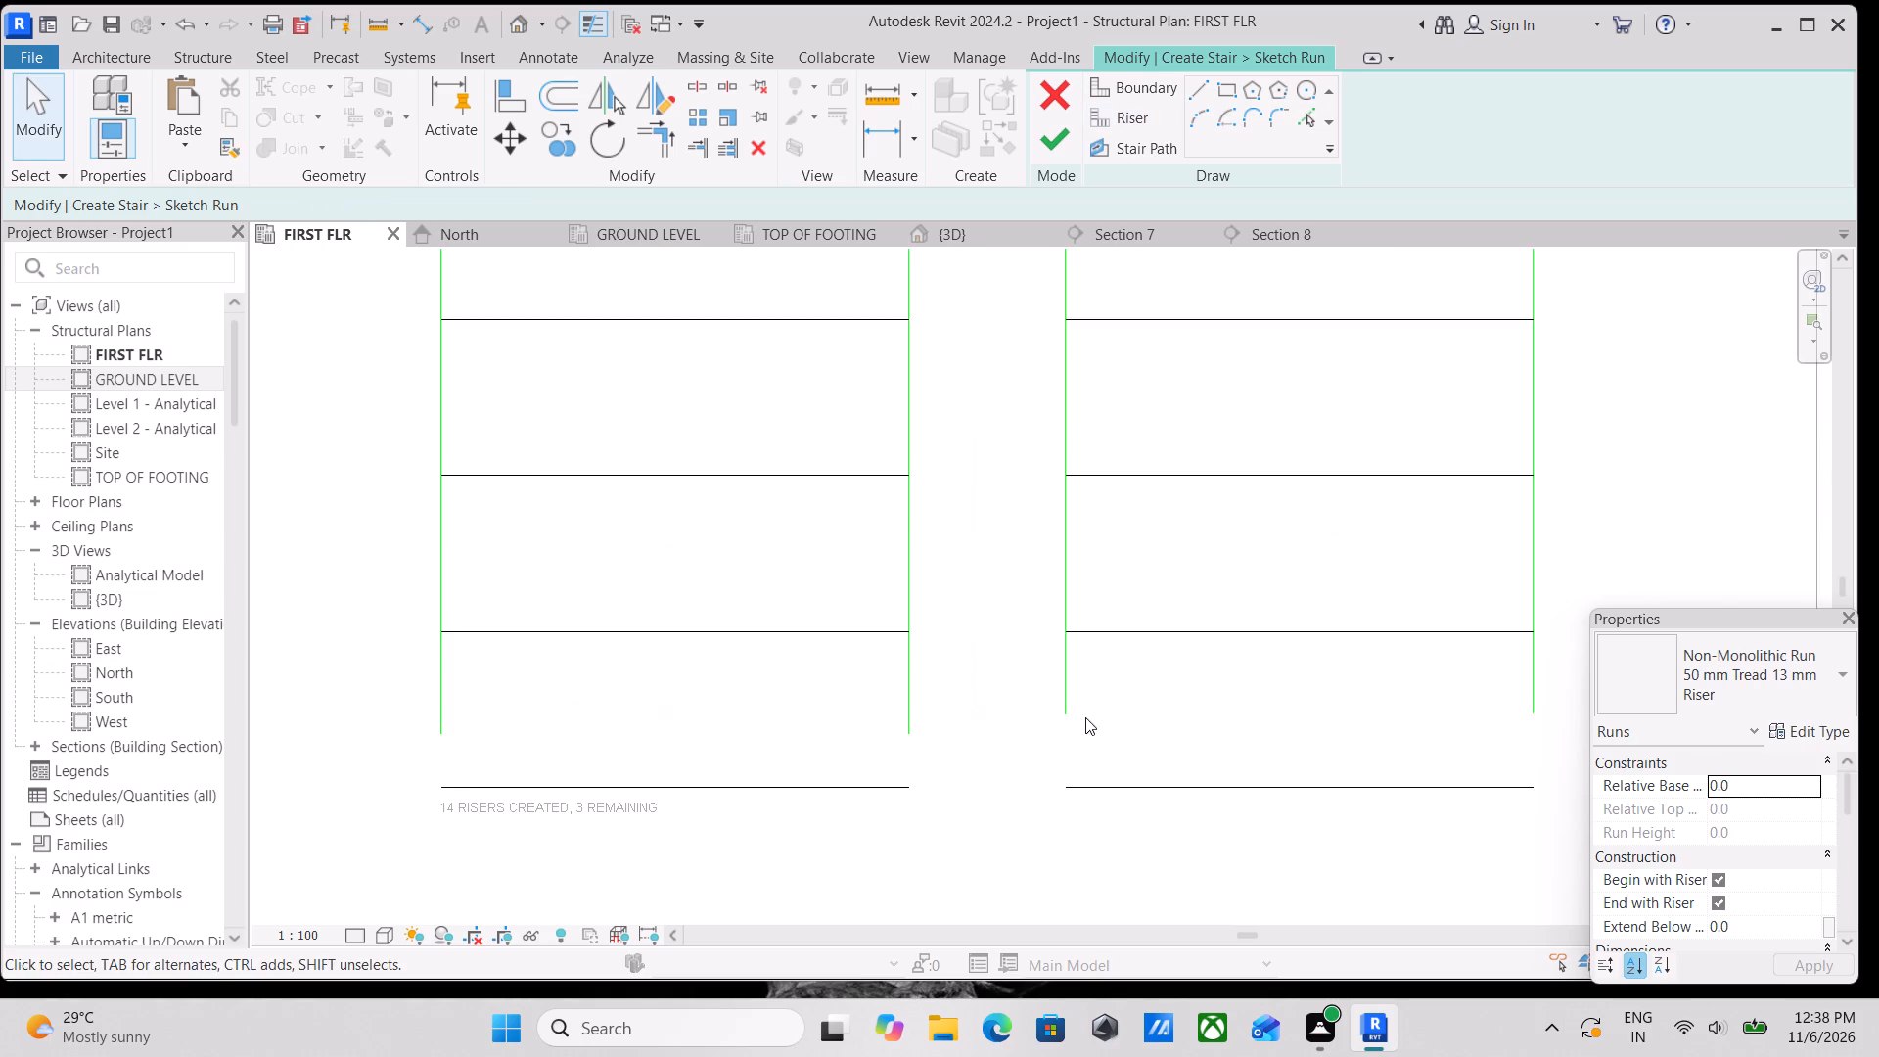
key("Escape")
Extend both boundary lines of the flight on grid B's side down to its last riser, the inner one about 1829 mm long.
scroll(1077, 726, "up", 2)
key("Escape")
left_click(1056, 695)
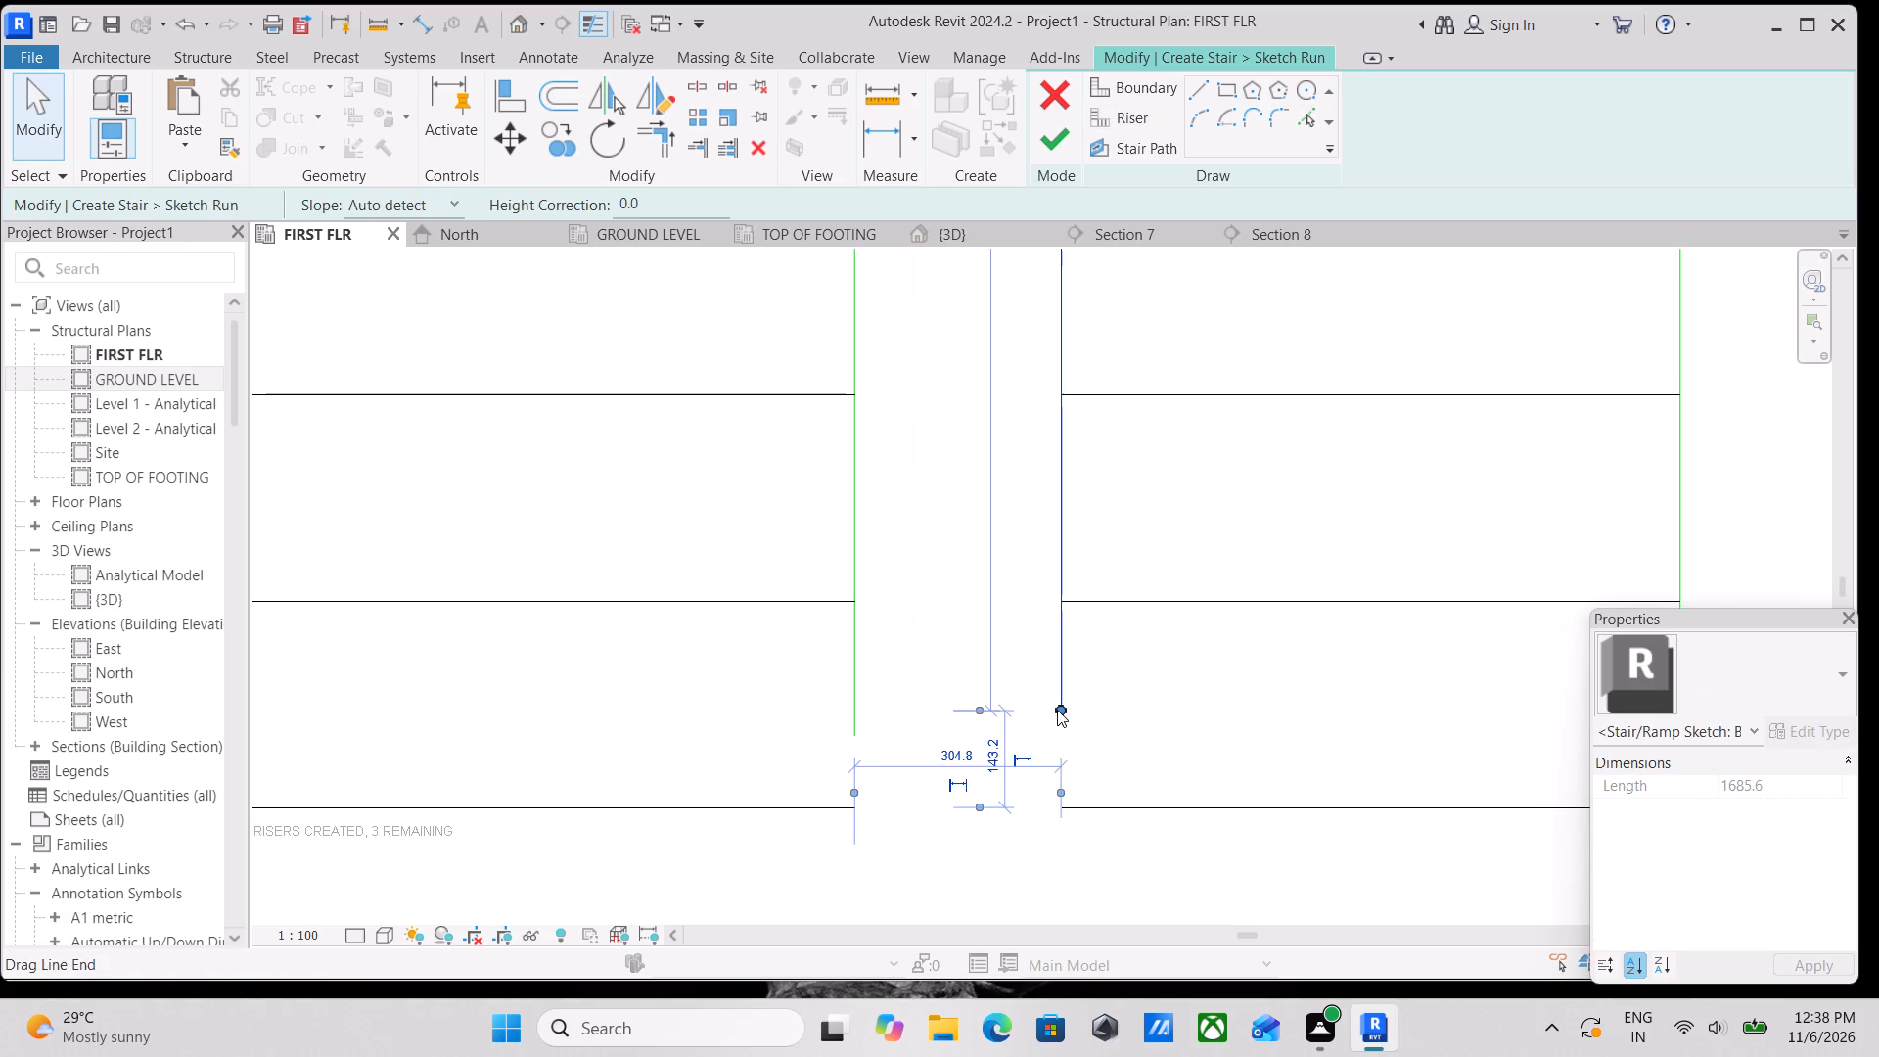
left_click_drag(1057, 710, 1056, 804)
scroll(1183, 608, "down", 2)
middle_click_drag(1183, 608, 880, 658)
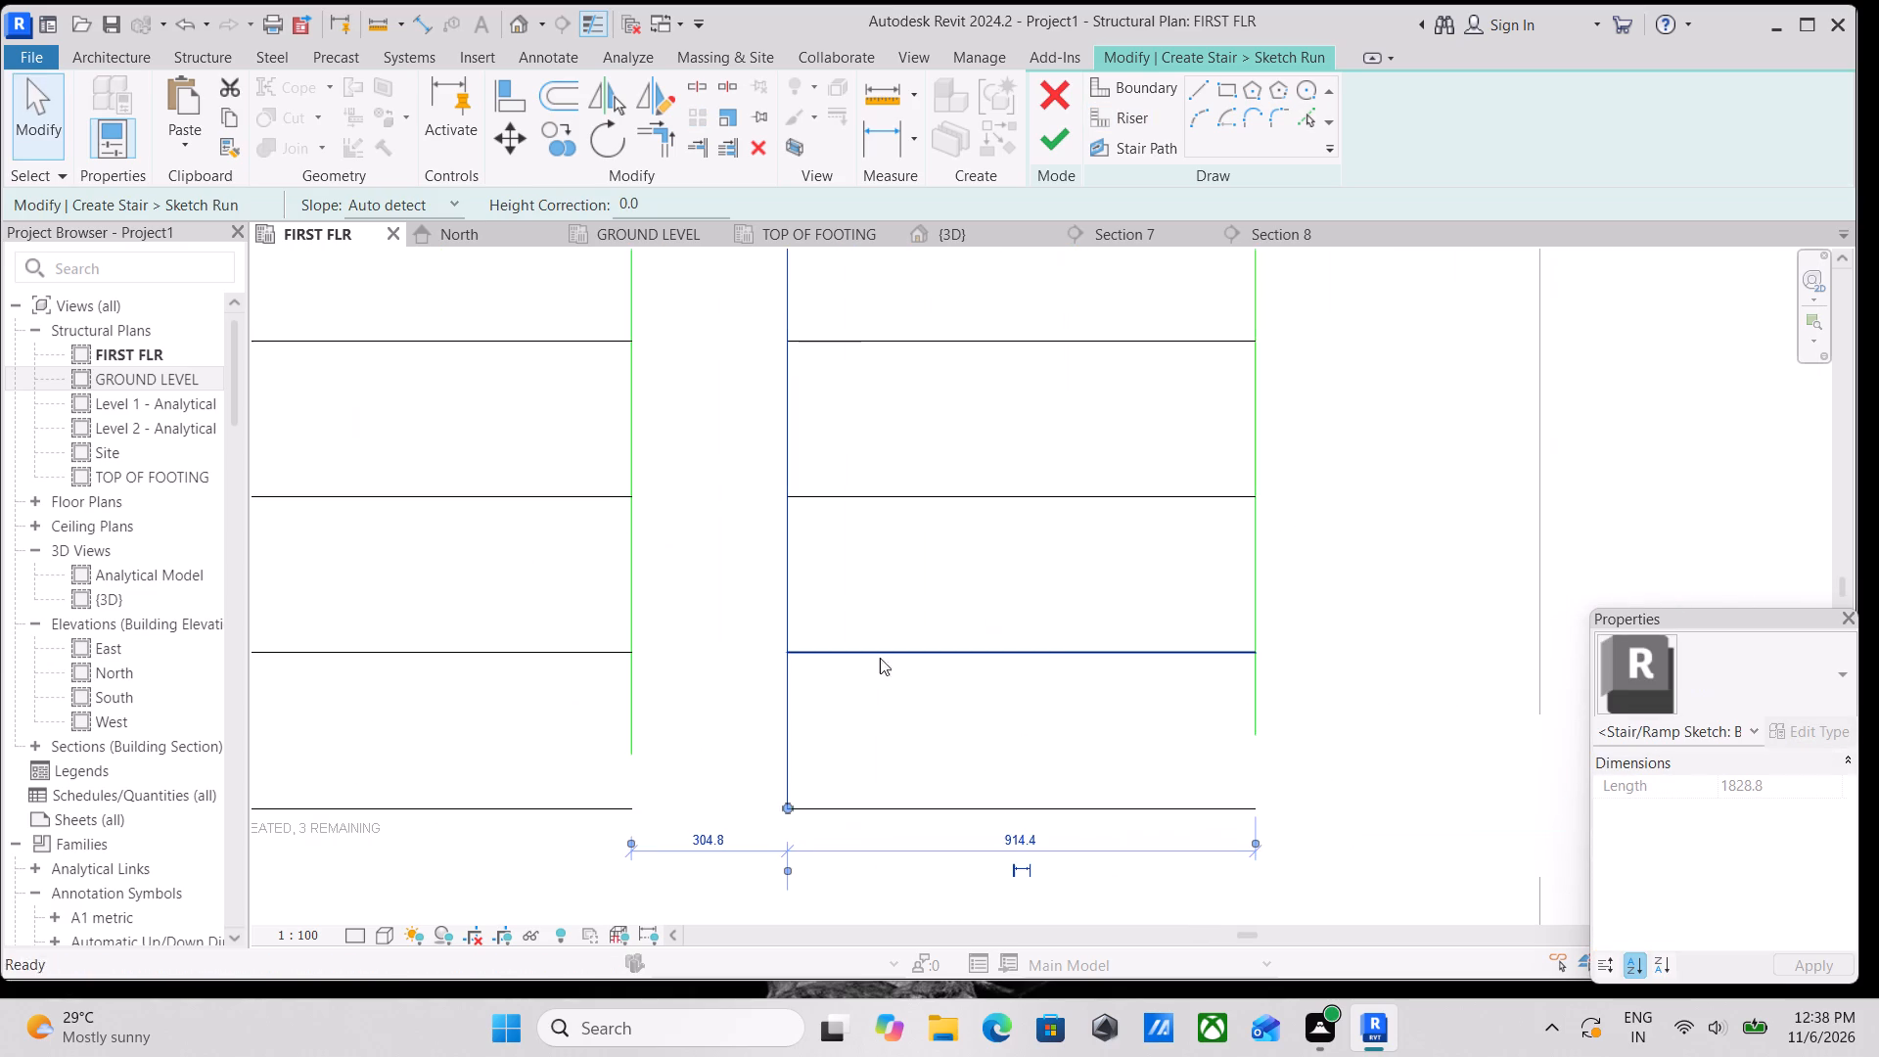
key("Escape")
left_click(1247, 690)
left_click_drag(1259, 730, 1247, 803)
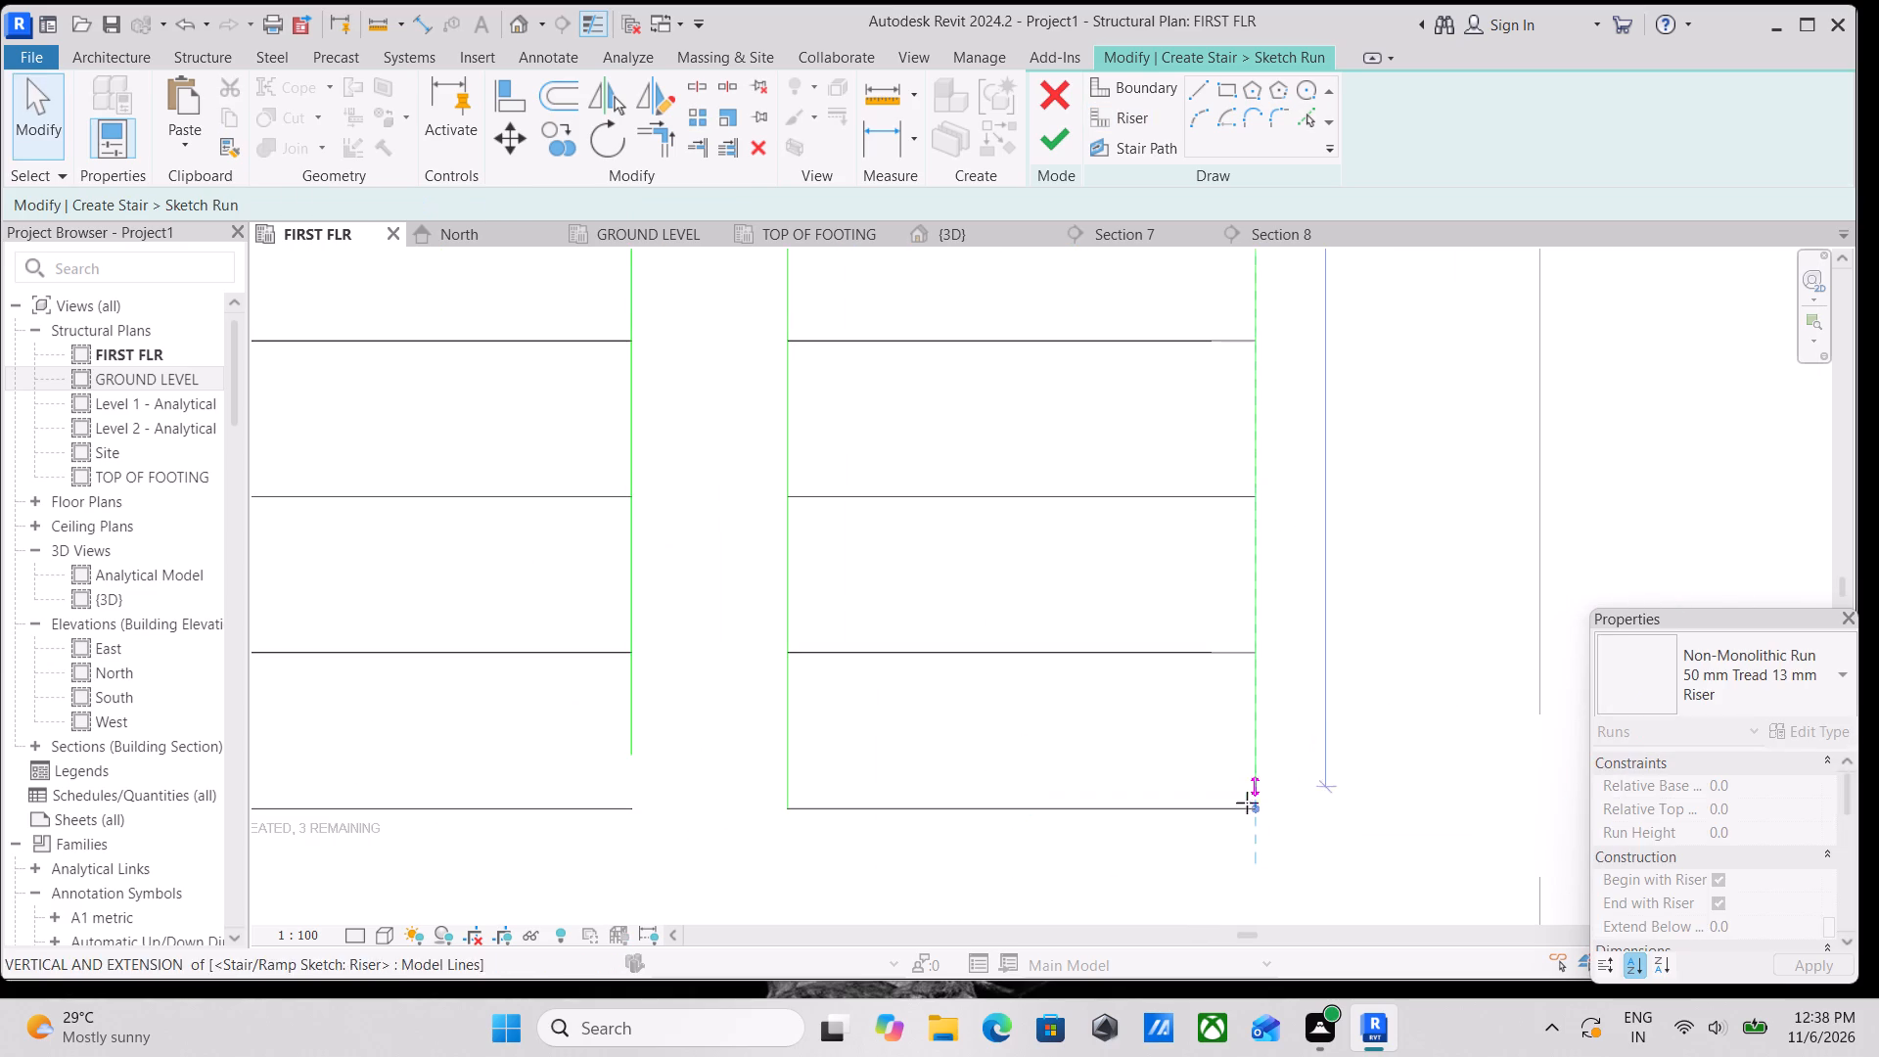
left_click_drag(1247, 803, 1248, 813)
scroll(871, 631, "down", 2)
key("Escape")
Extend both boundary lines of the flight on grid A's side to its last riser, about 1829 mm inner and 2543 mm outer.
middle_click_drag(871, 631, 1124, 605)
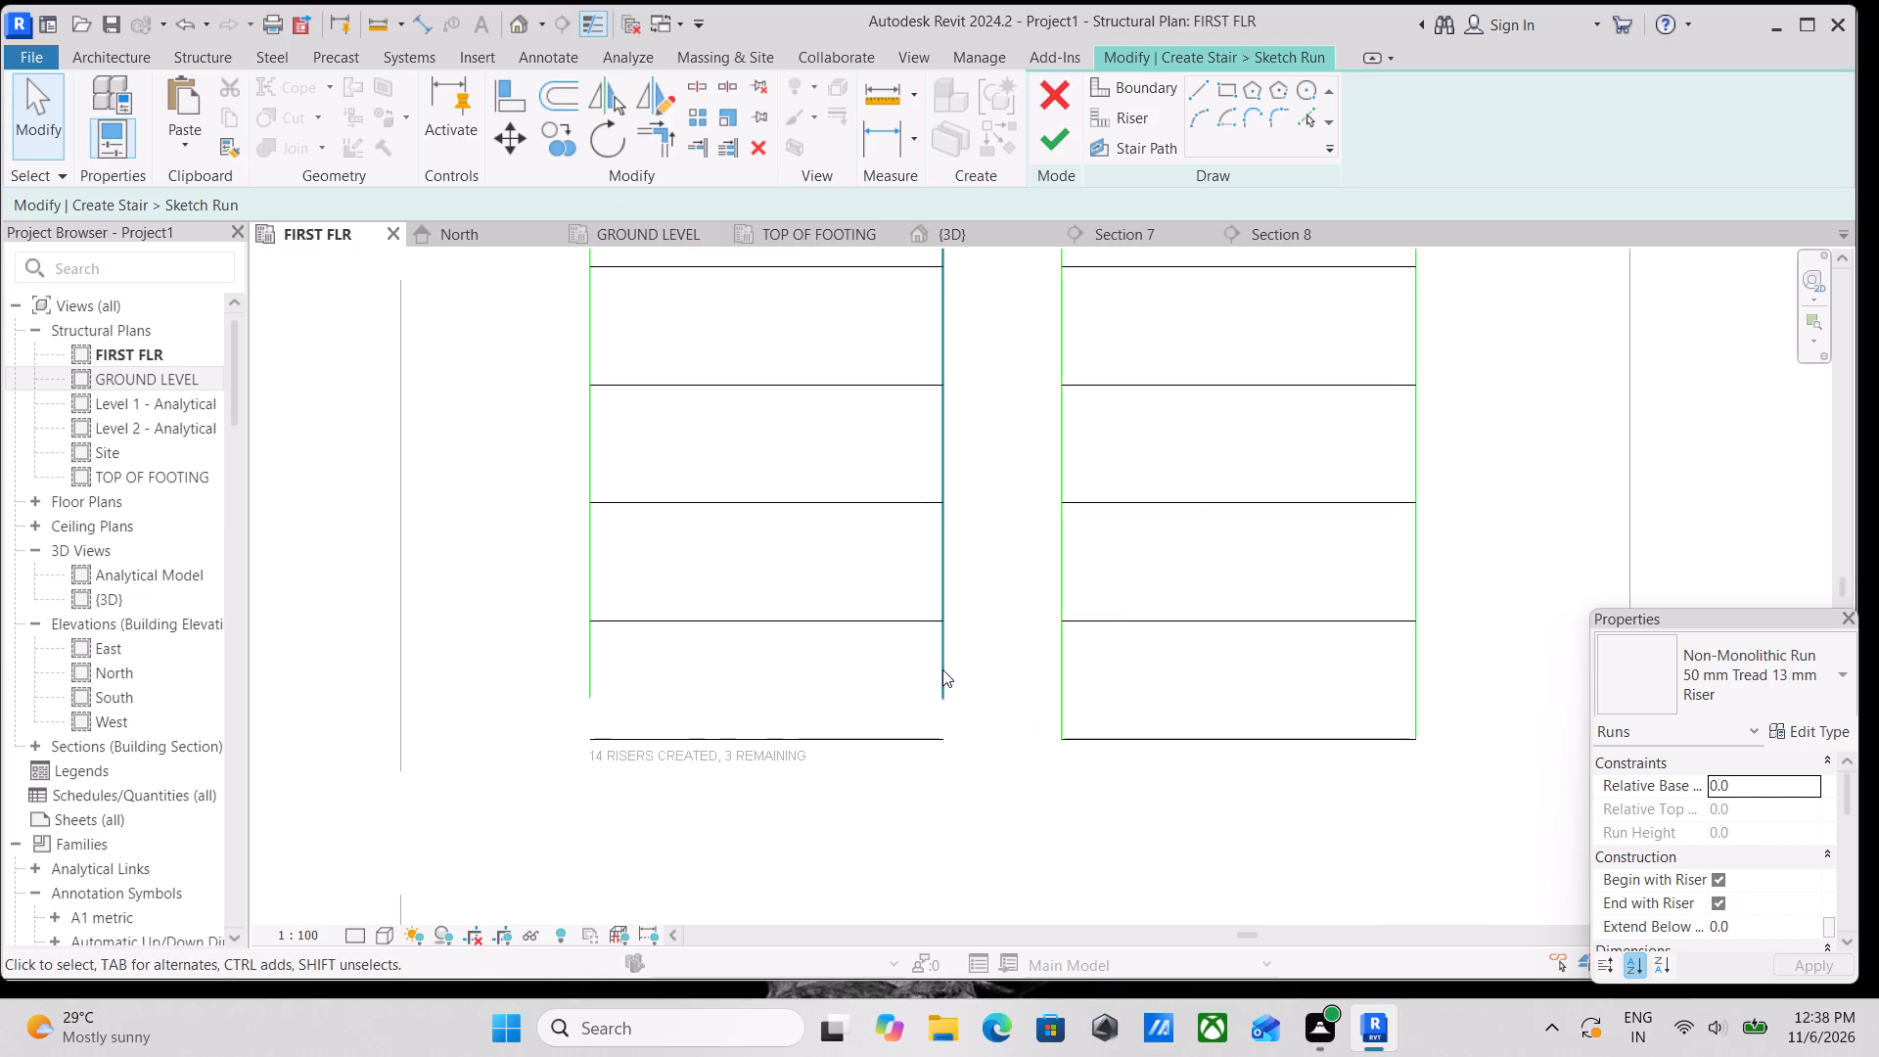
left_click(942, 669)
left_click_drag(946, 691, 940, 737)
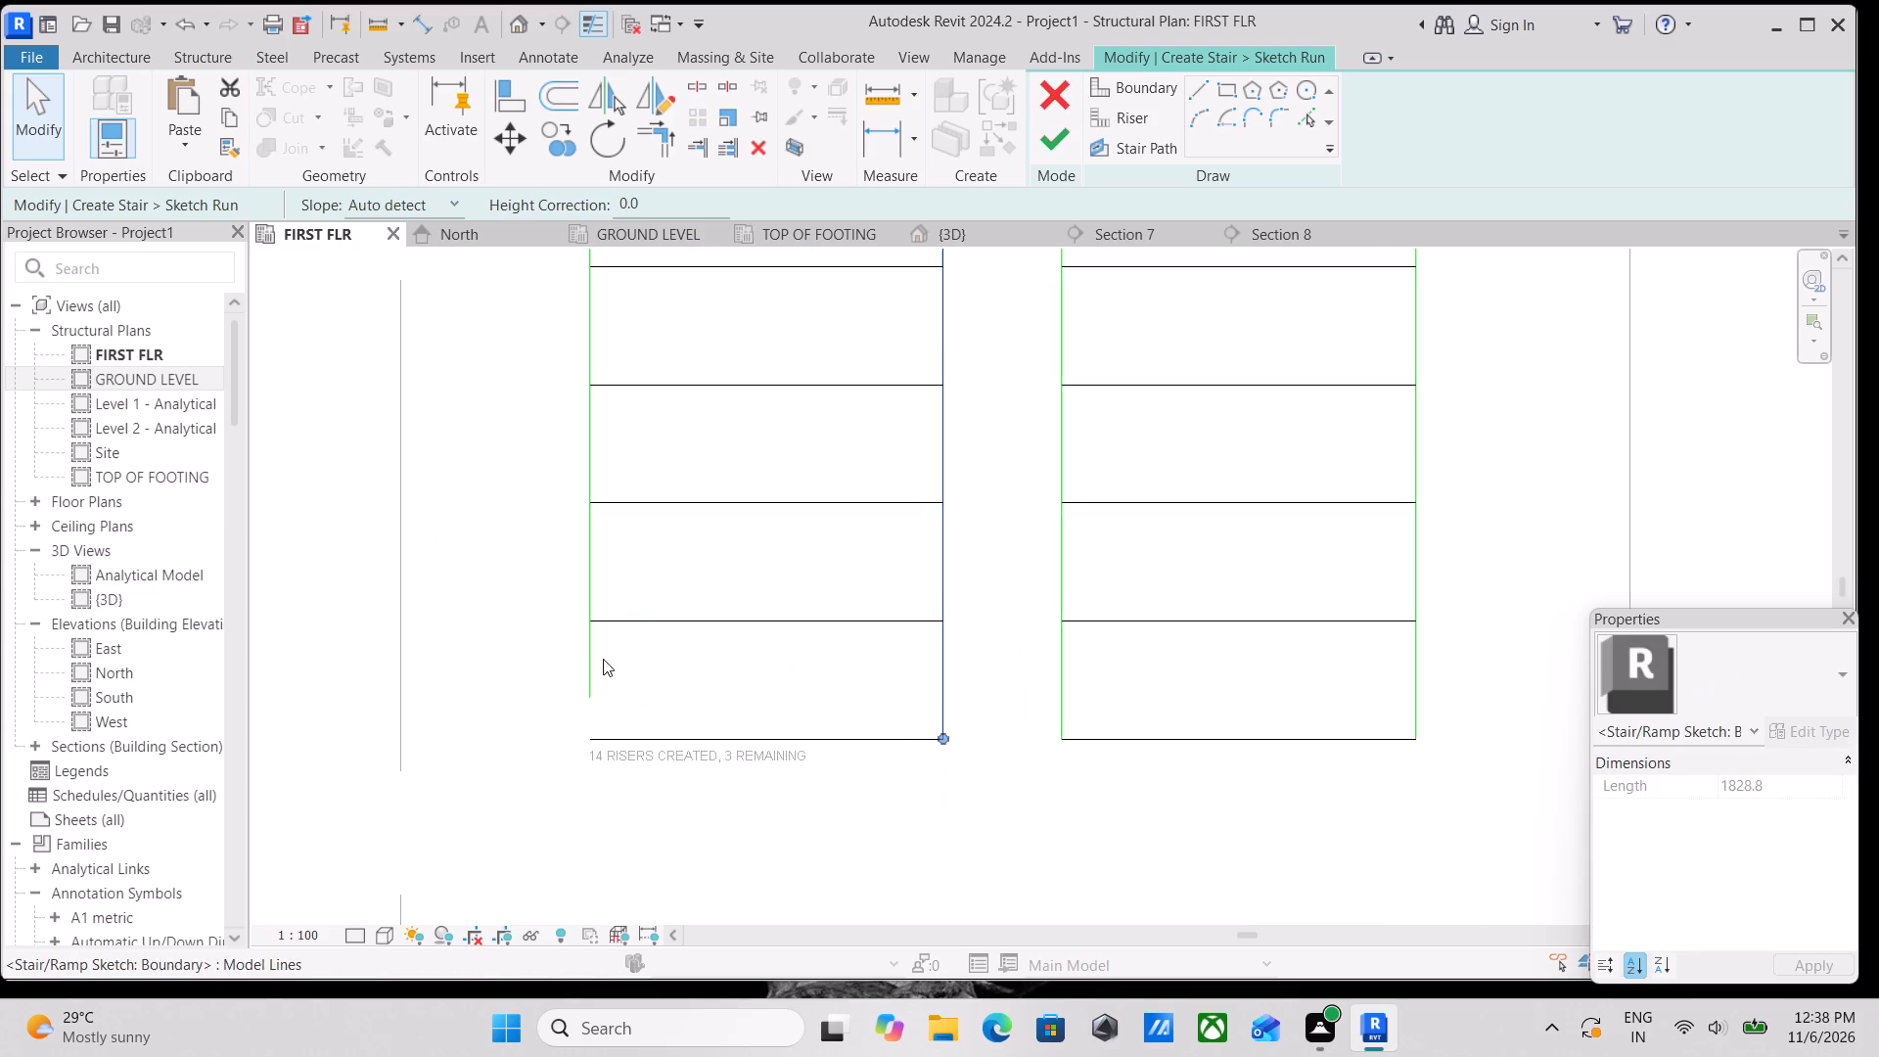
left_click(585, 659)
left_click_drag(585, 691, 584, 729)
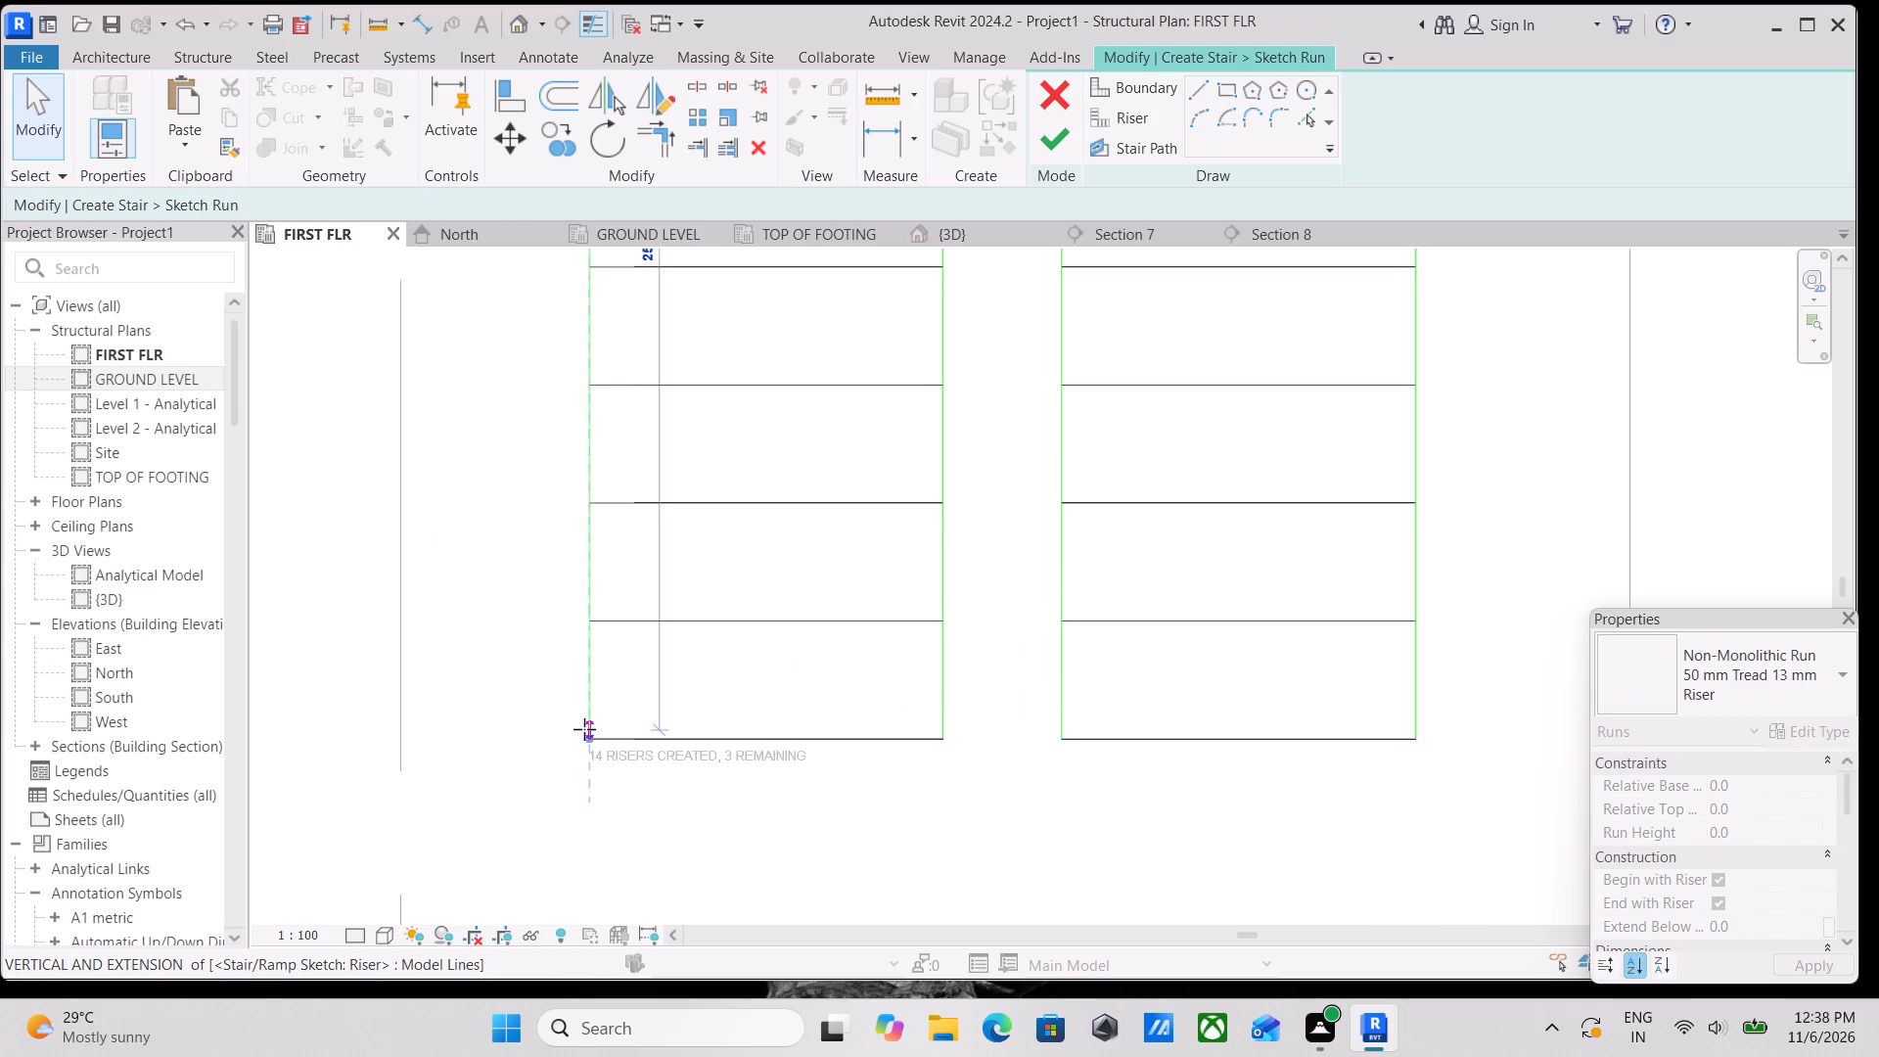
left_click_drag(584, 729, 584, 732)
scroll(637, 633, "down", 2)
middle_click_drag(637, 633, 594, 774)
scroll(723, 668, "down", 2)
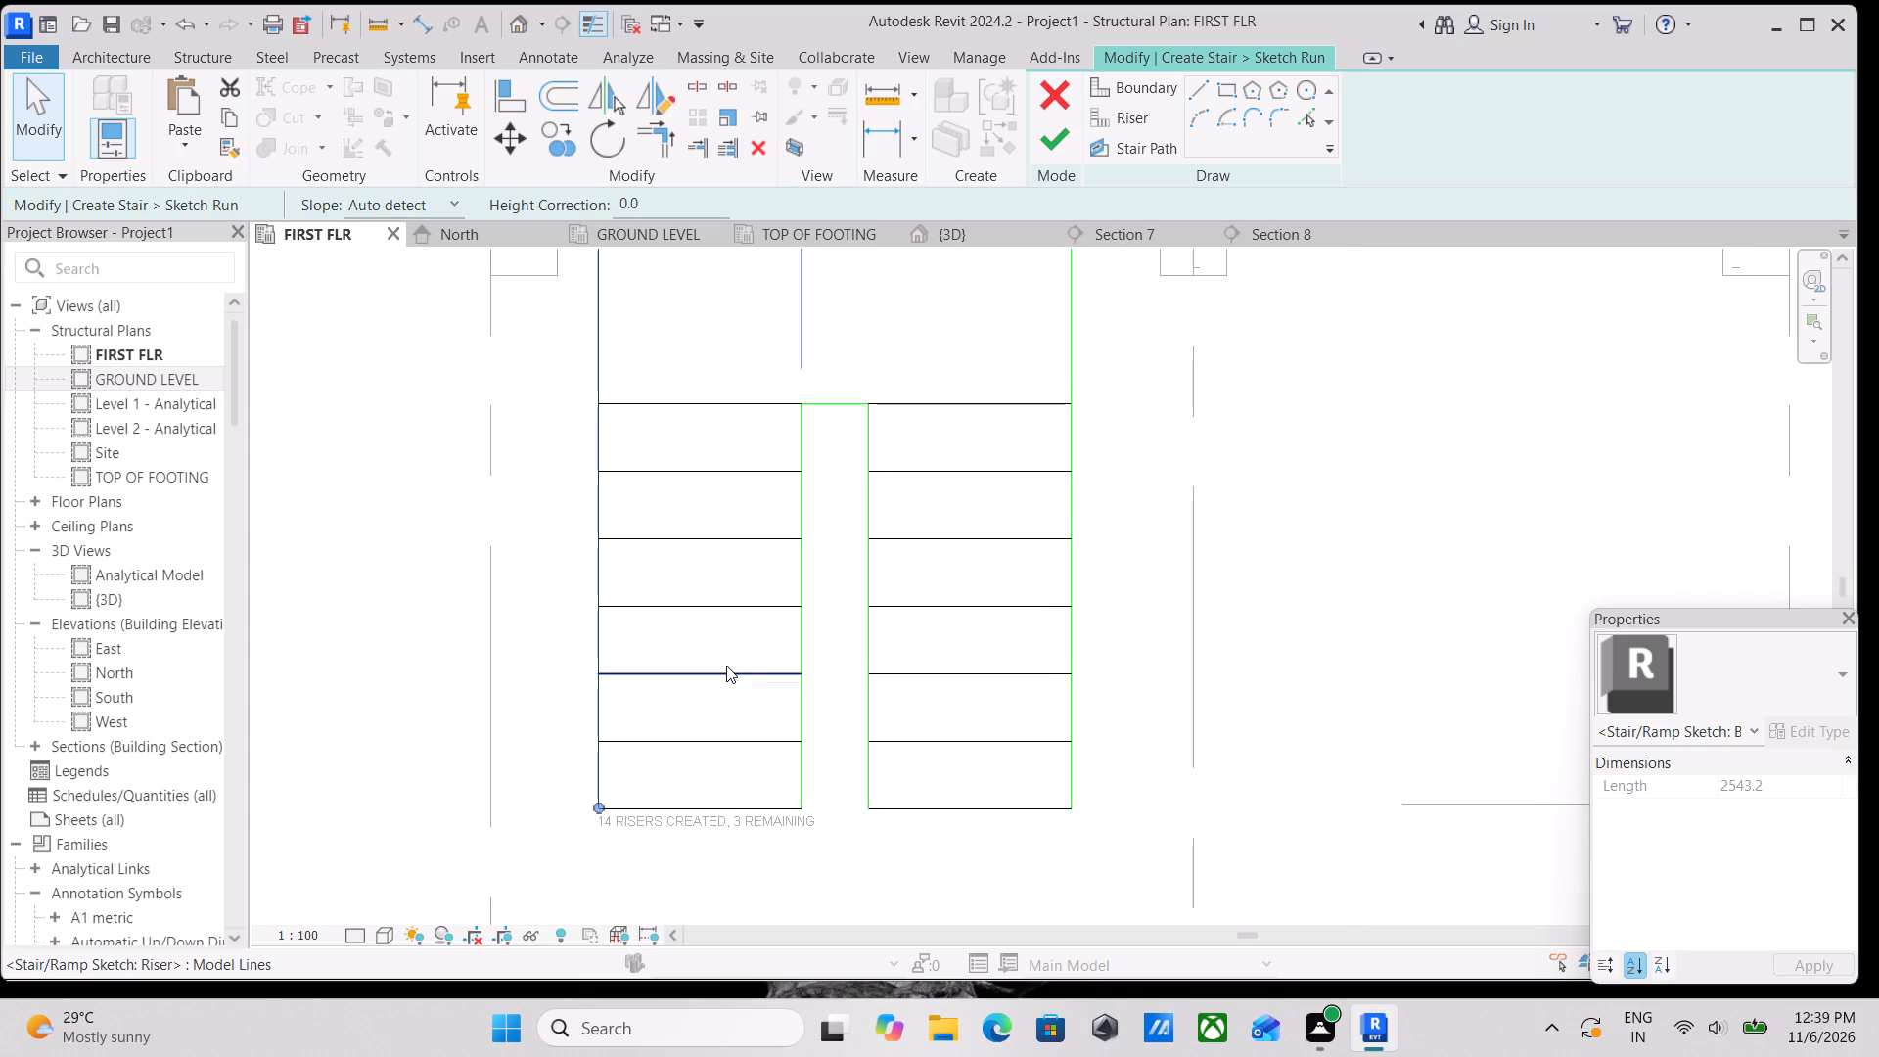
middle_click_drag(732, 661, 750, 633)
key("Escape")
Add two more risers below the flight on grid A's side and one below grid B's side, each offset 1' (304.8 mm).
scroll(906, 560, "down", 2)
middle_click_drag(906, 560, 1033, 657)
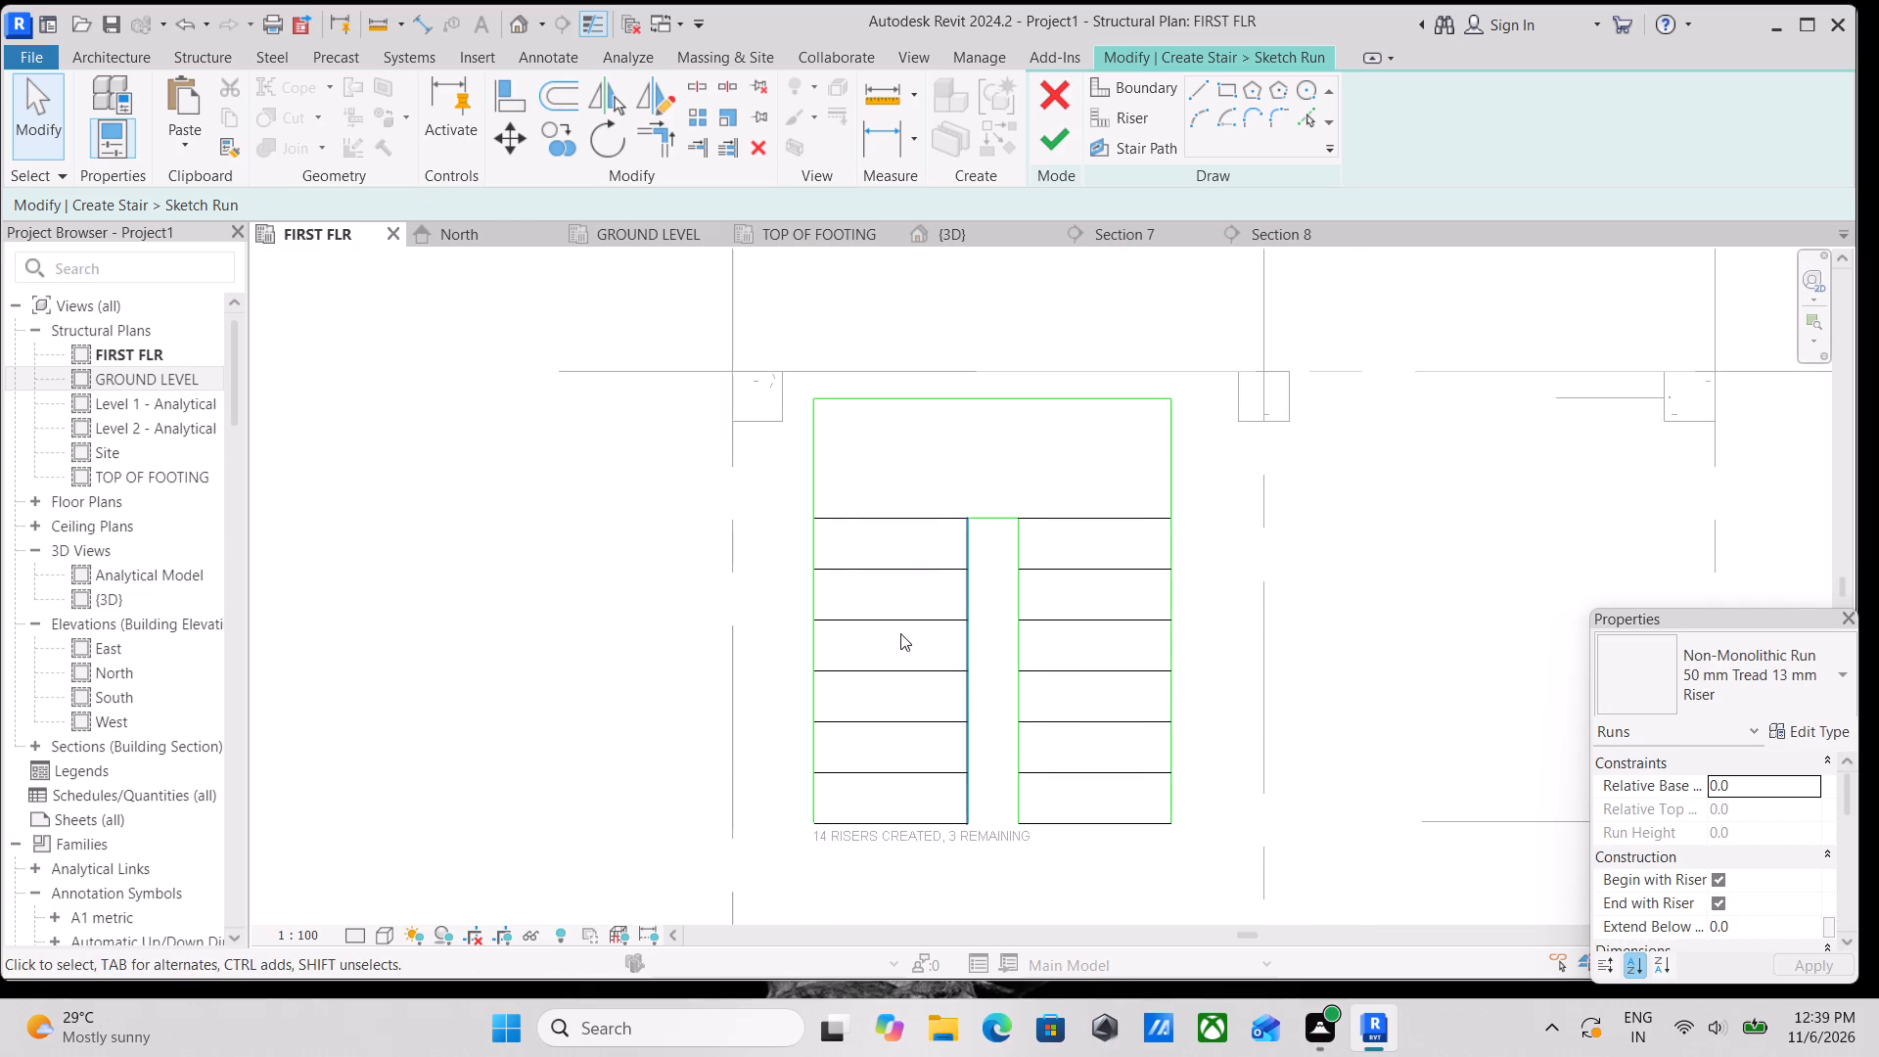
middle_click_drag(900, 633, 981, 407)
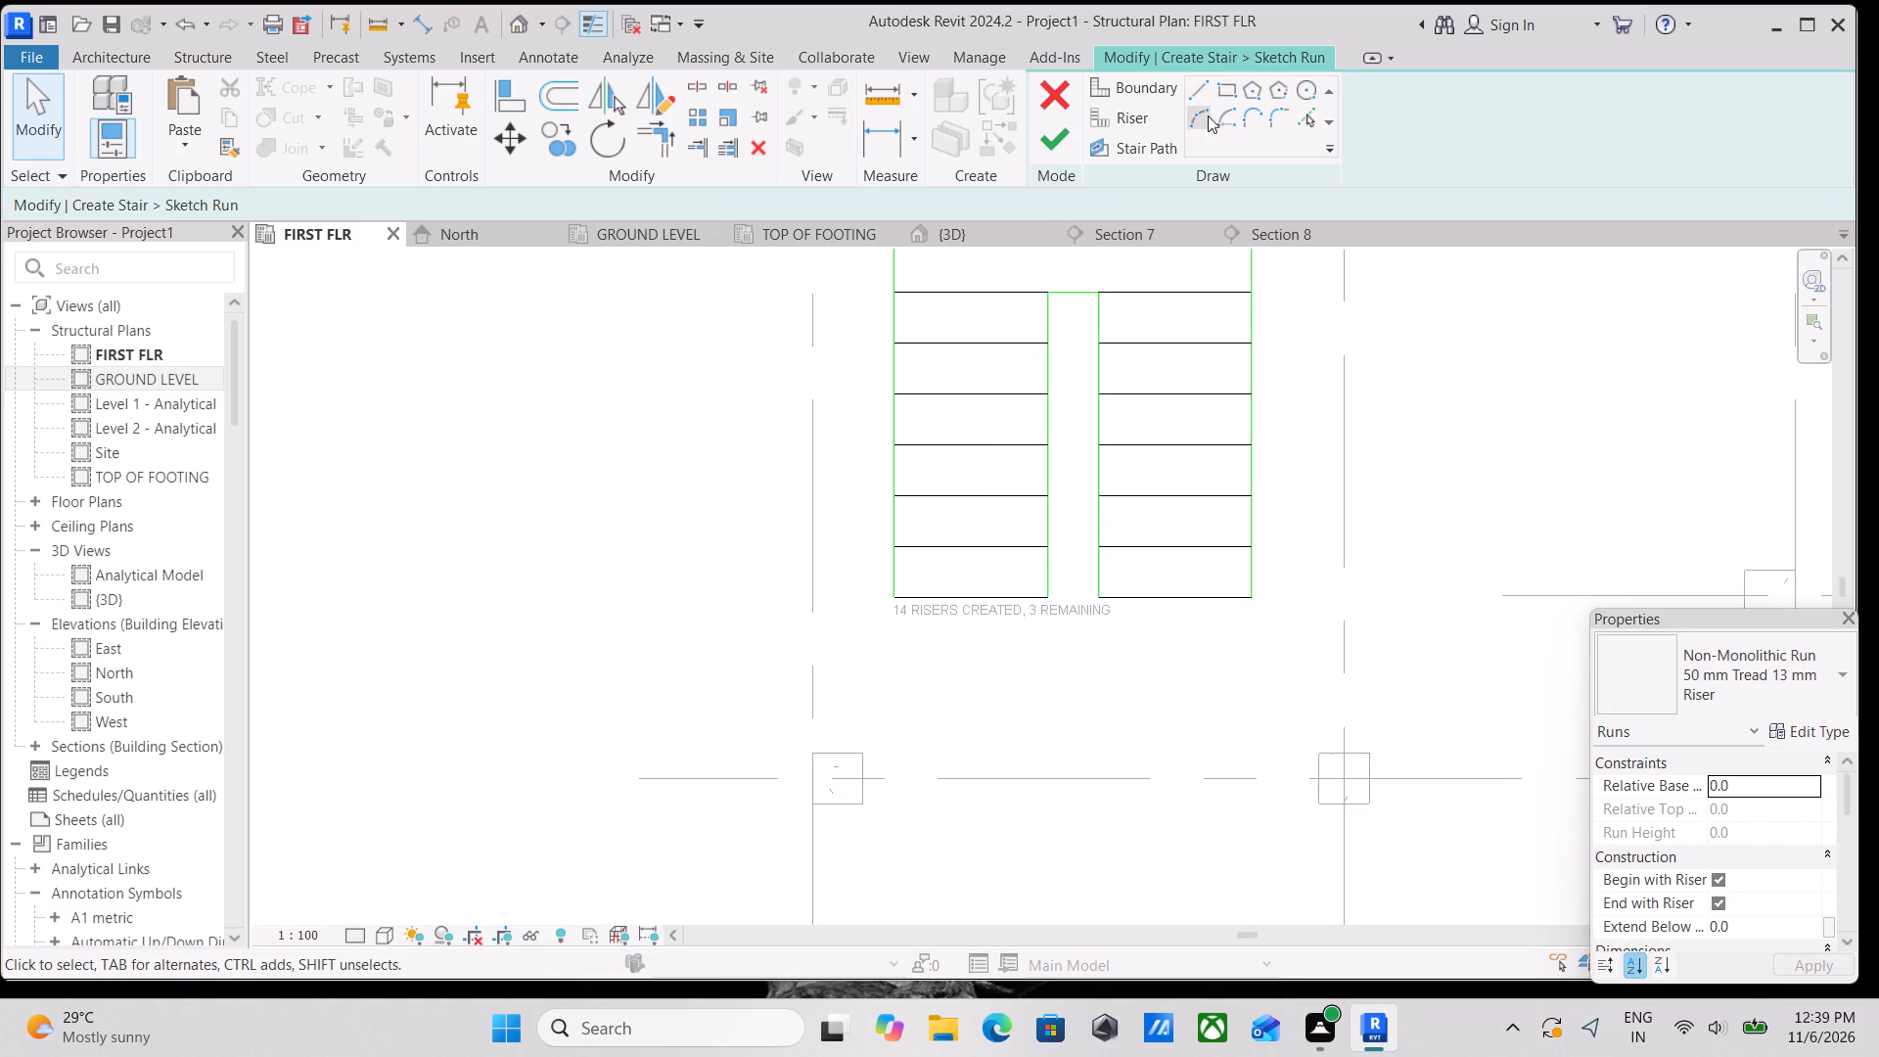
left_click(1146, 115)
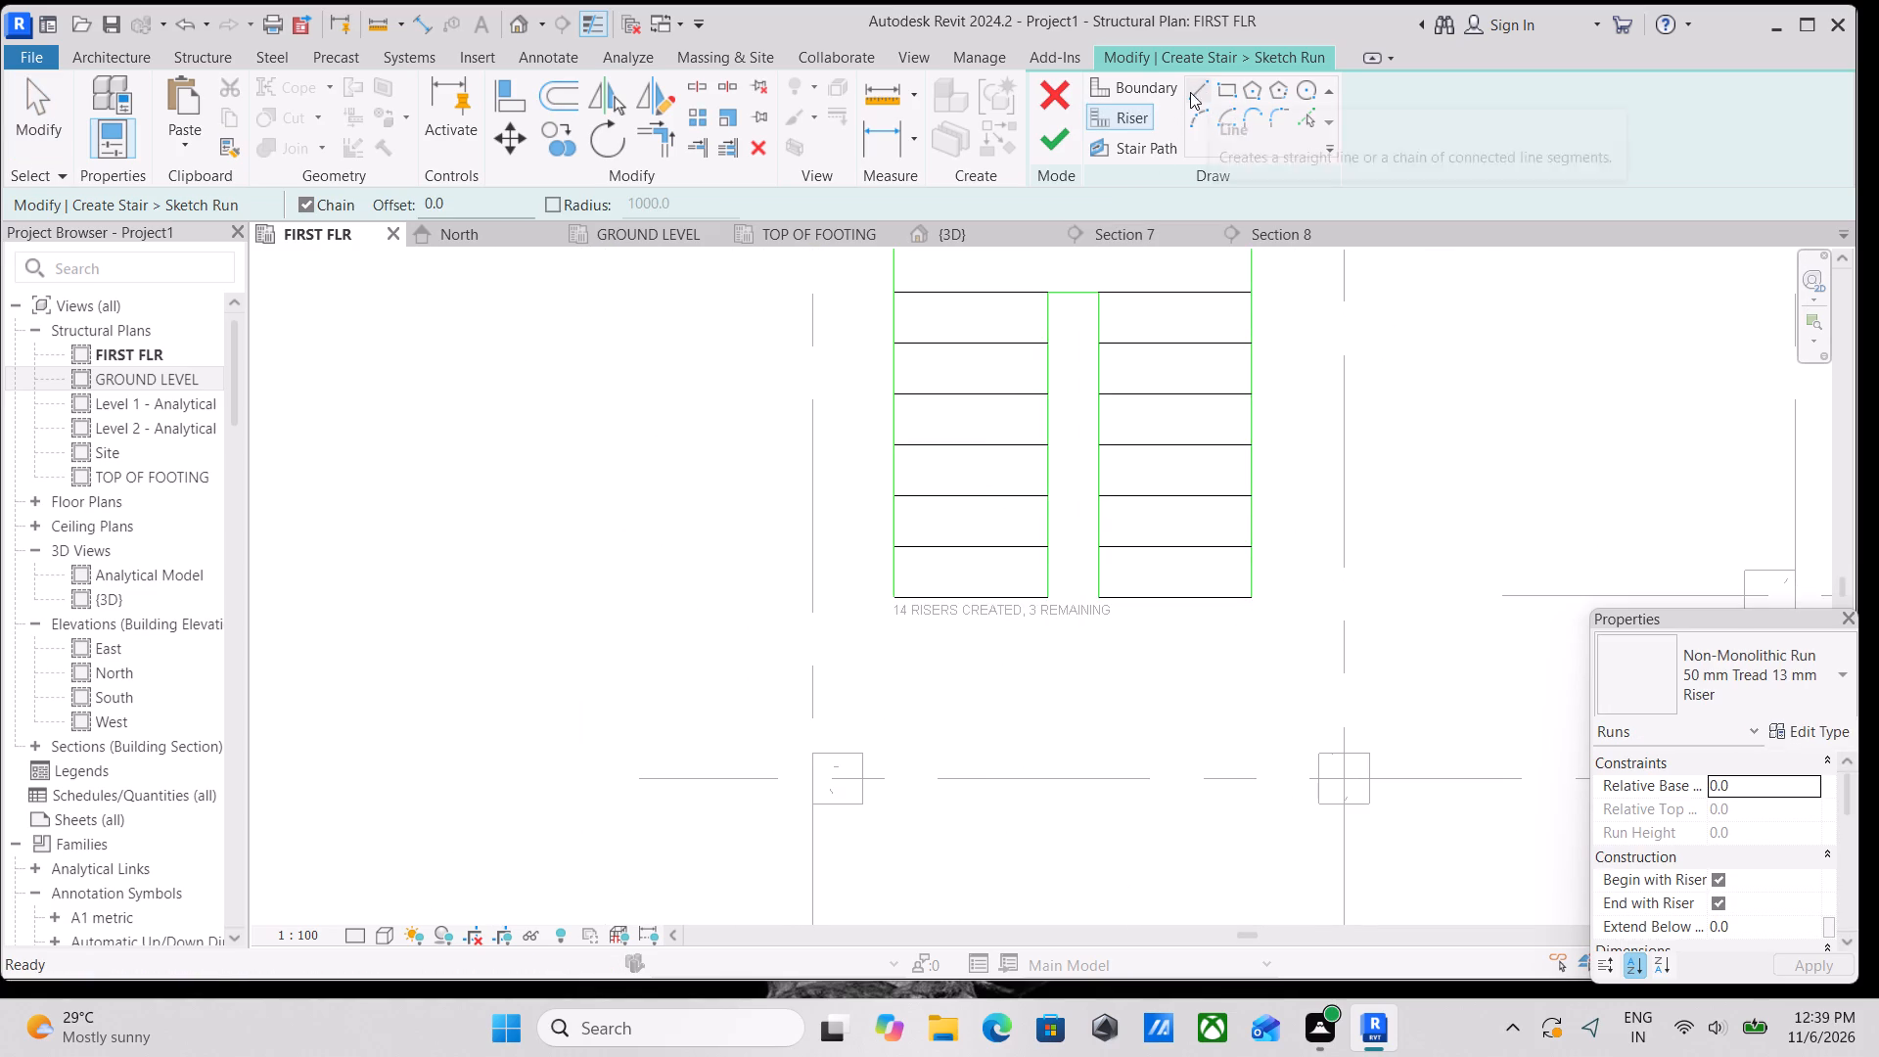
left_click(1306, 113)
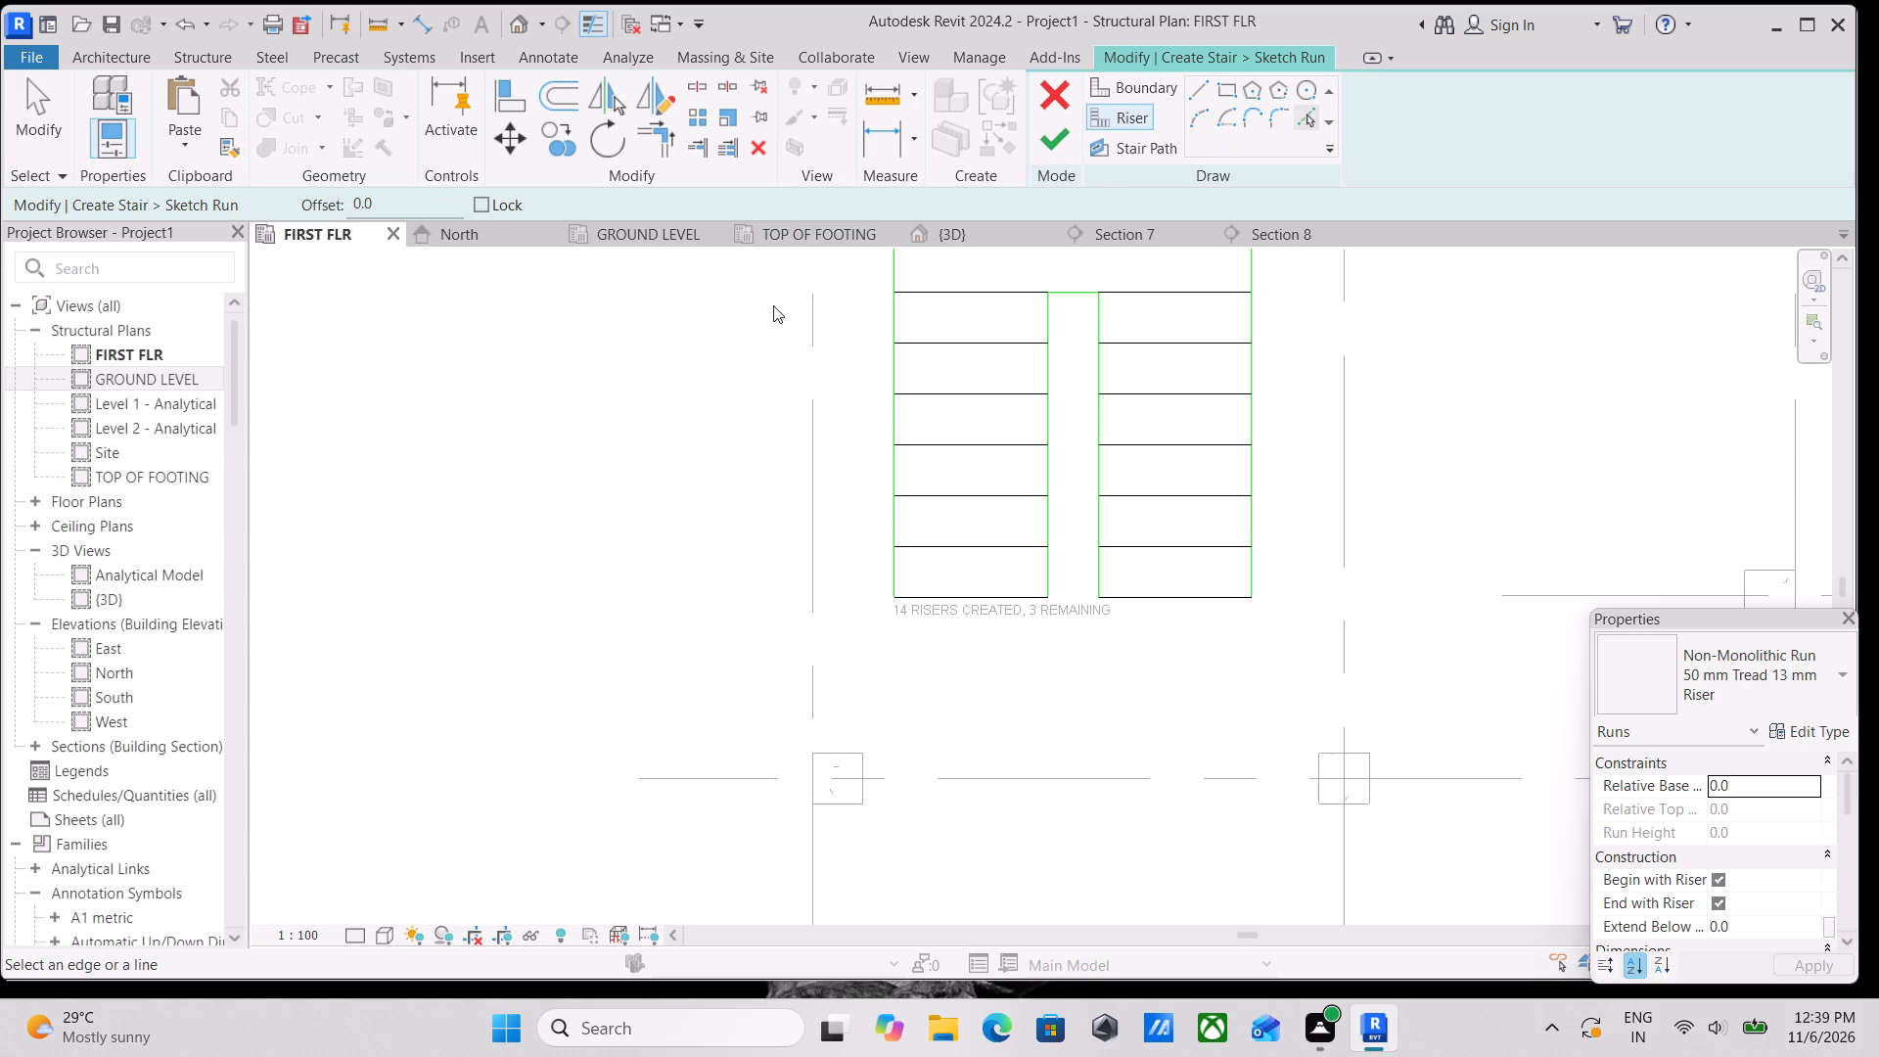
left_click_drag(387, 193, 257, 232)
type("1'")
key("Return")
left_click(954, 606)
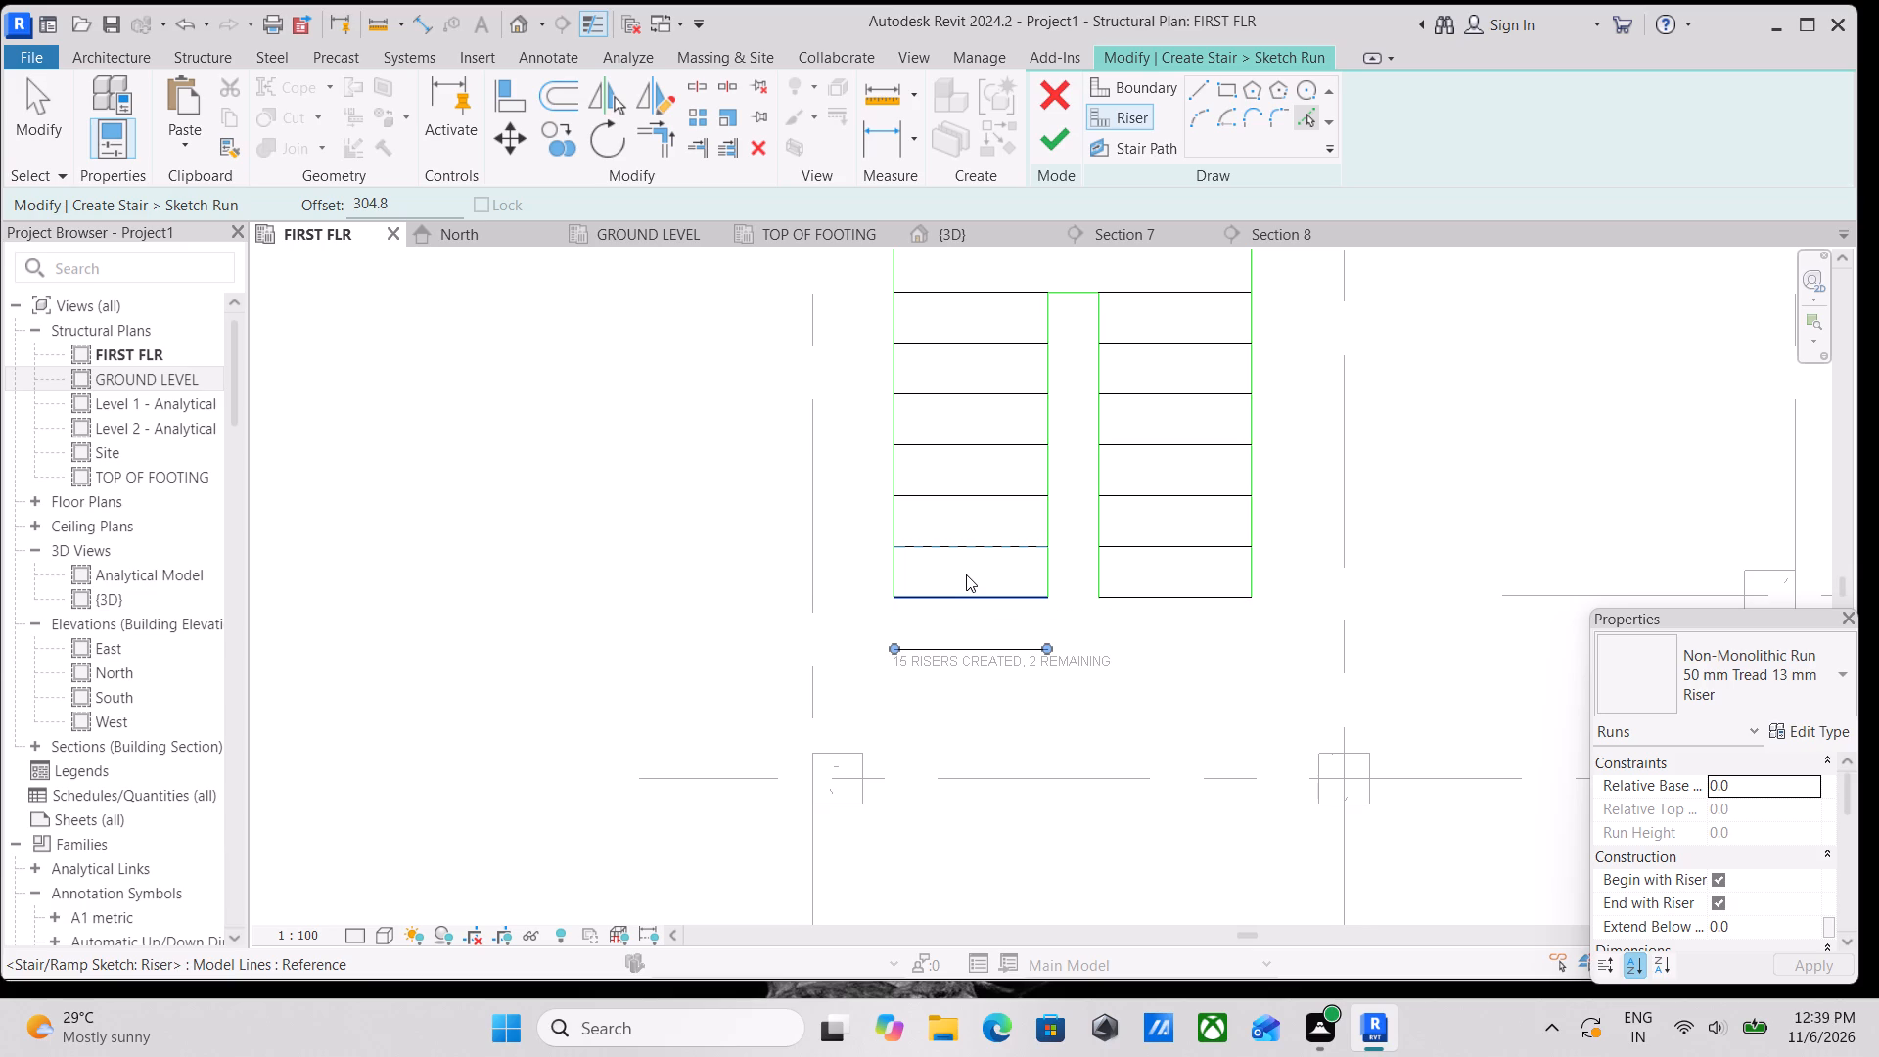
left_click(976, 654)
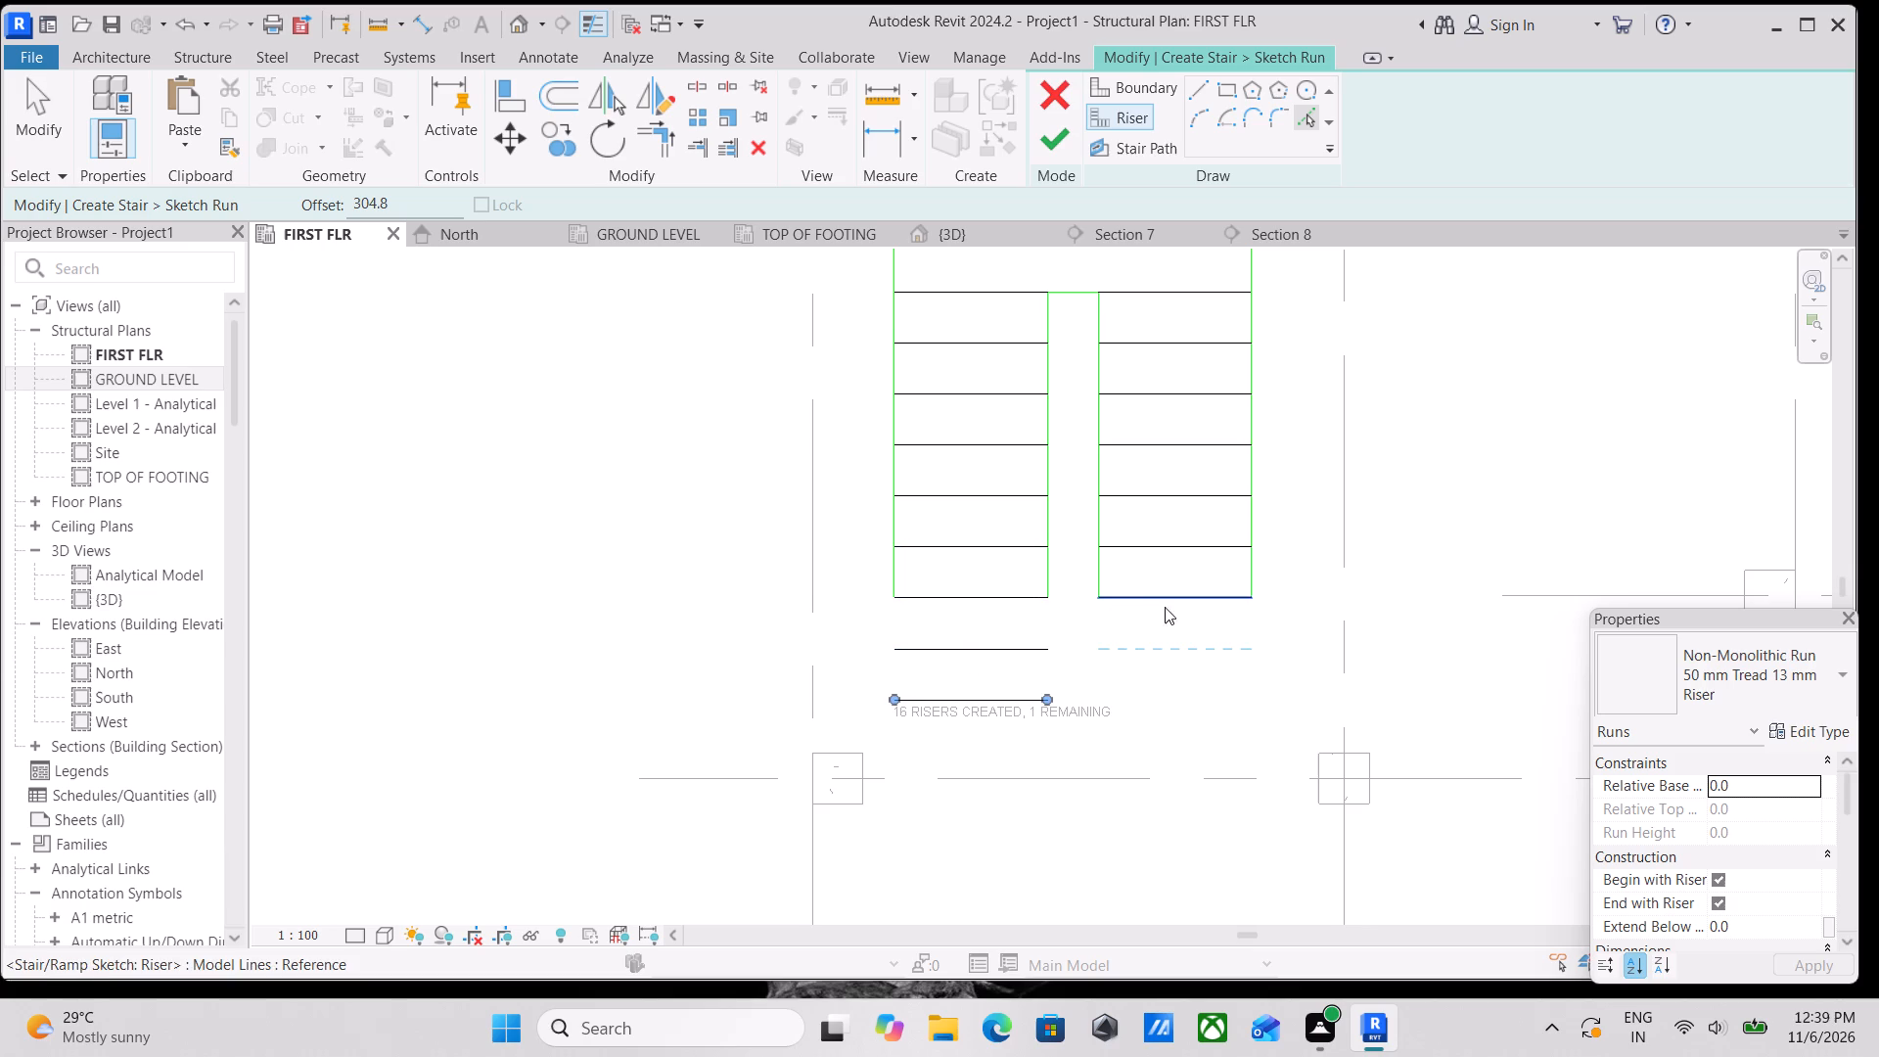
left_click(1171, 603)
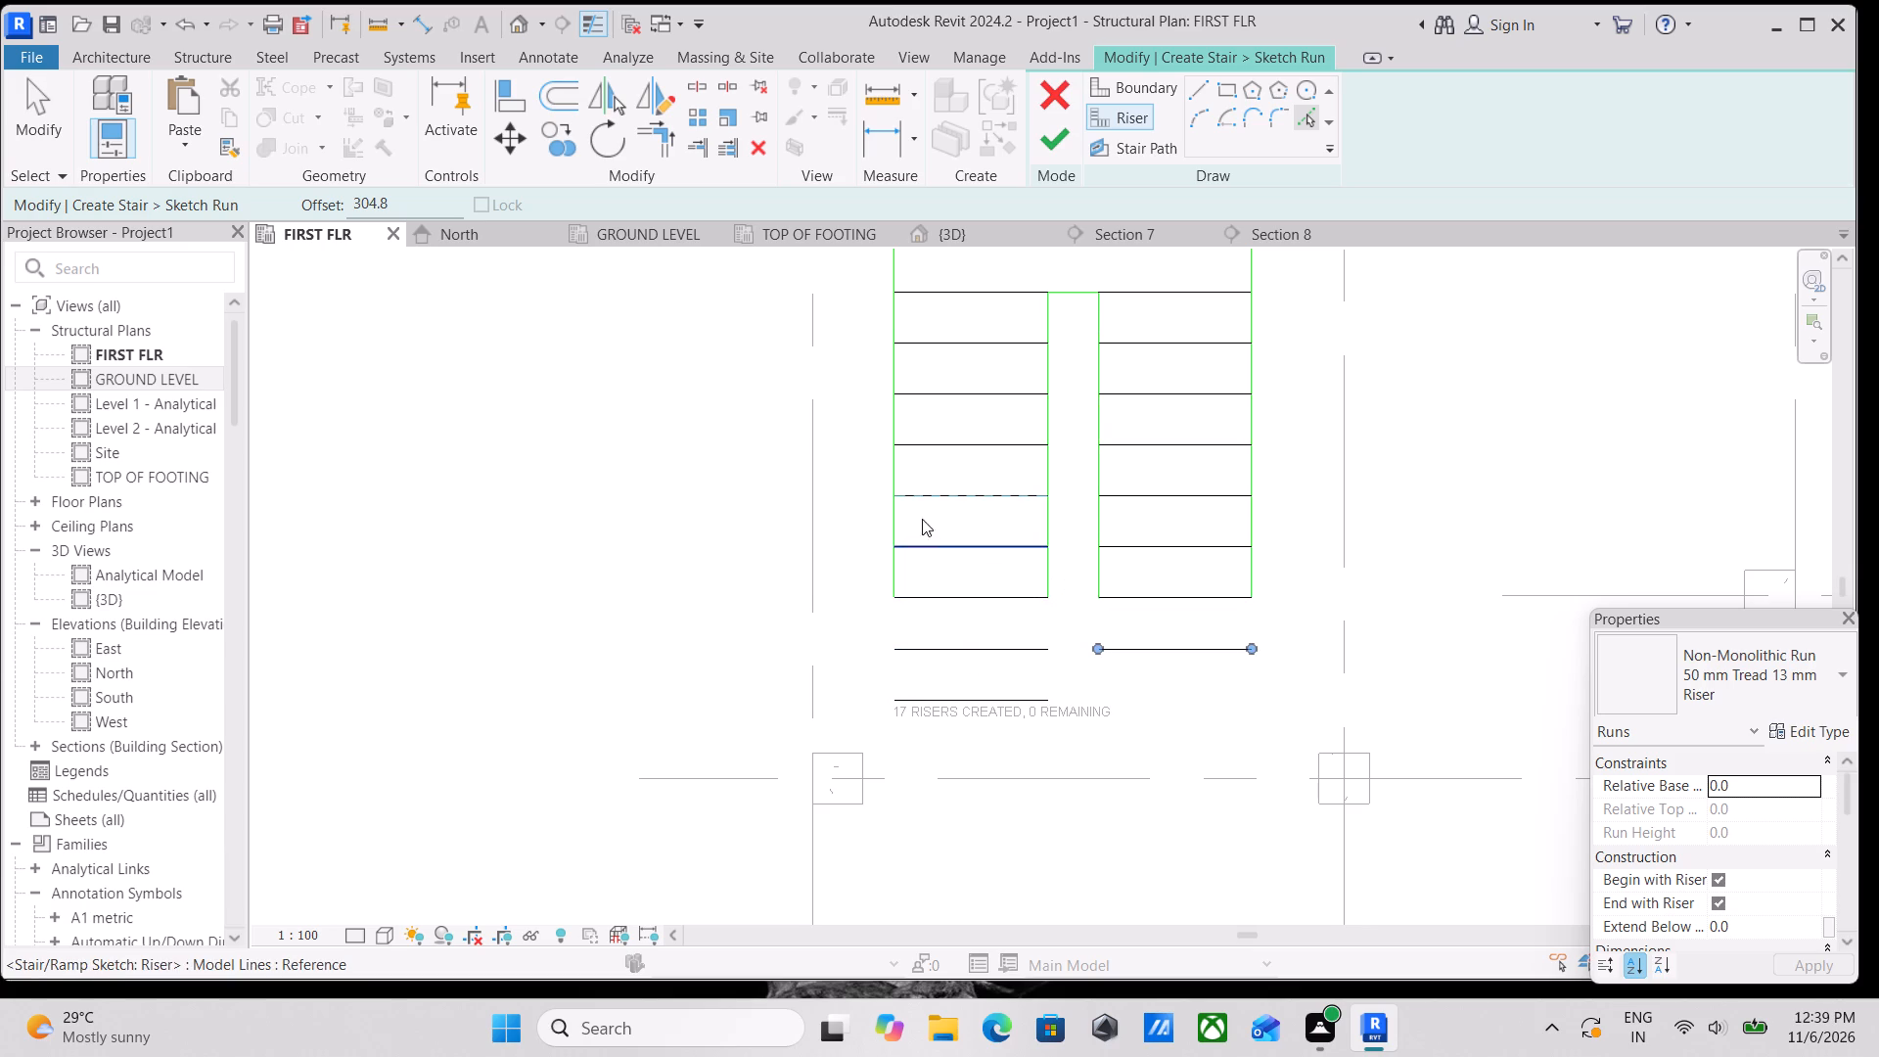
key("Escape")
key("Escape")
Extend both boundary lines of grid A's flight down to its new last riser, the inner one about 2438 mm long.
scroll(1072, 617, "up", 2)
key("Escape")
key("Escape")
scroll(1037, 599, "up", 3)
key("Escape")
key("Escape")
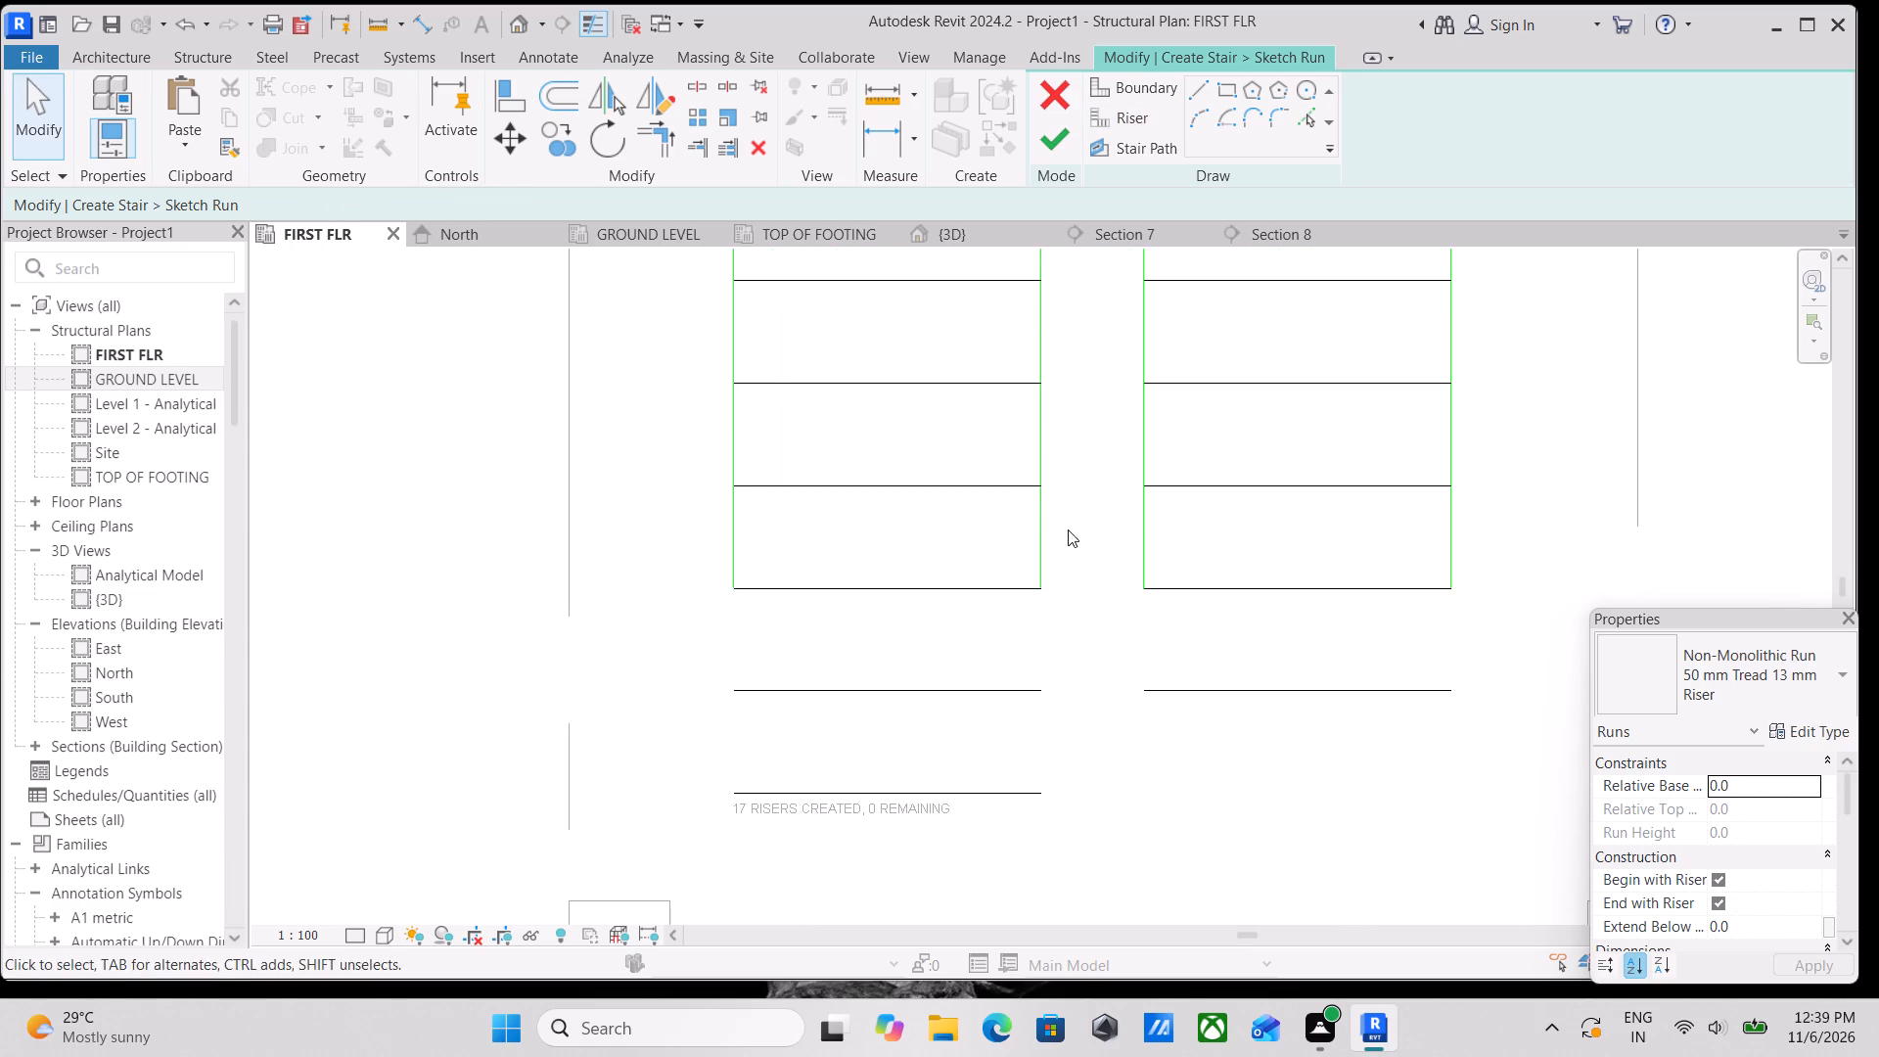
key("Escape")
key("Escape")
key("Escape")
left_click(1037, 533)
left_click_drag(1040, 587, 1047, 796)
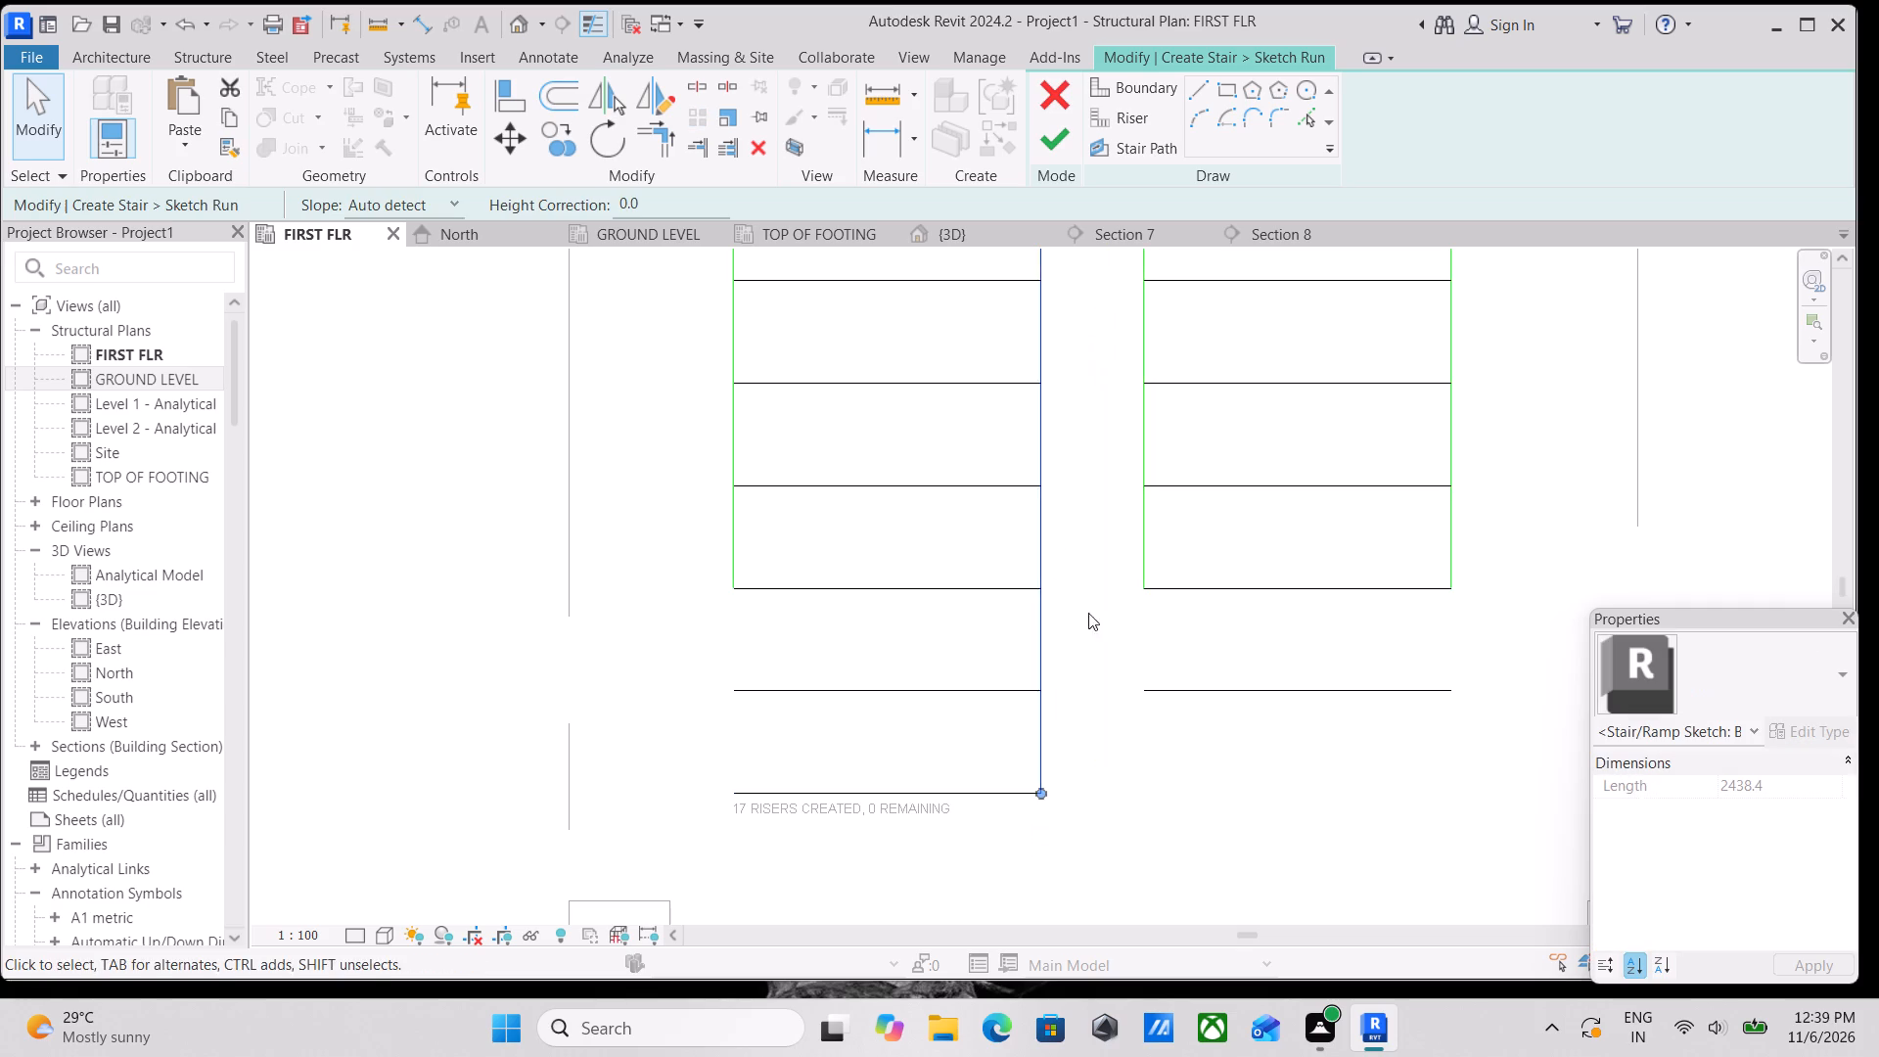
key("Escape")
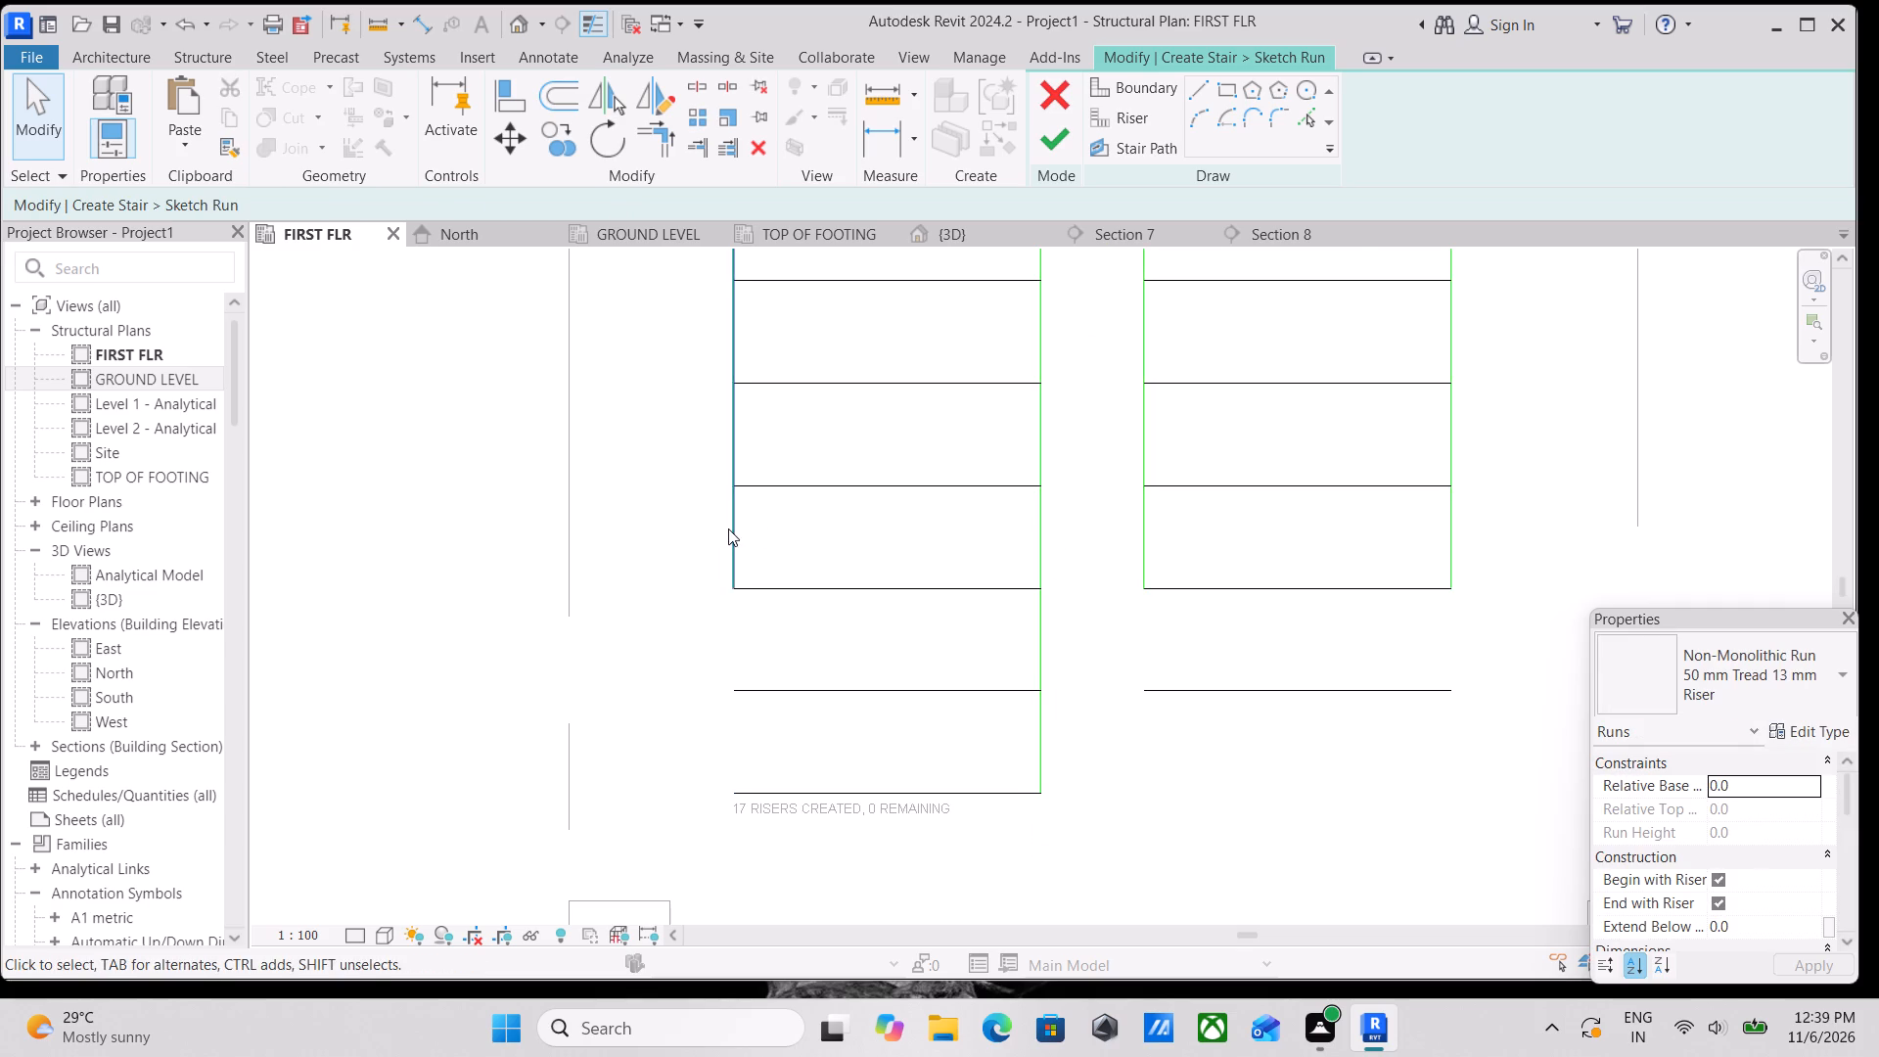
left_click(728, 528)
scroll(747, 519, "down", 2)
left_click_drag(738, 571, 745, 720)
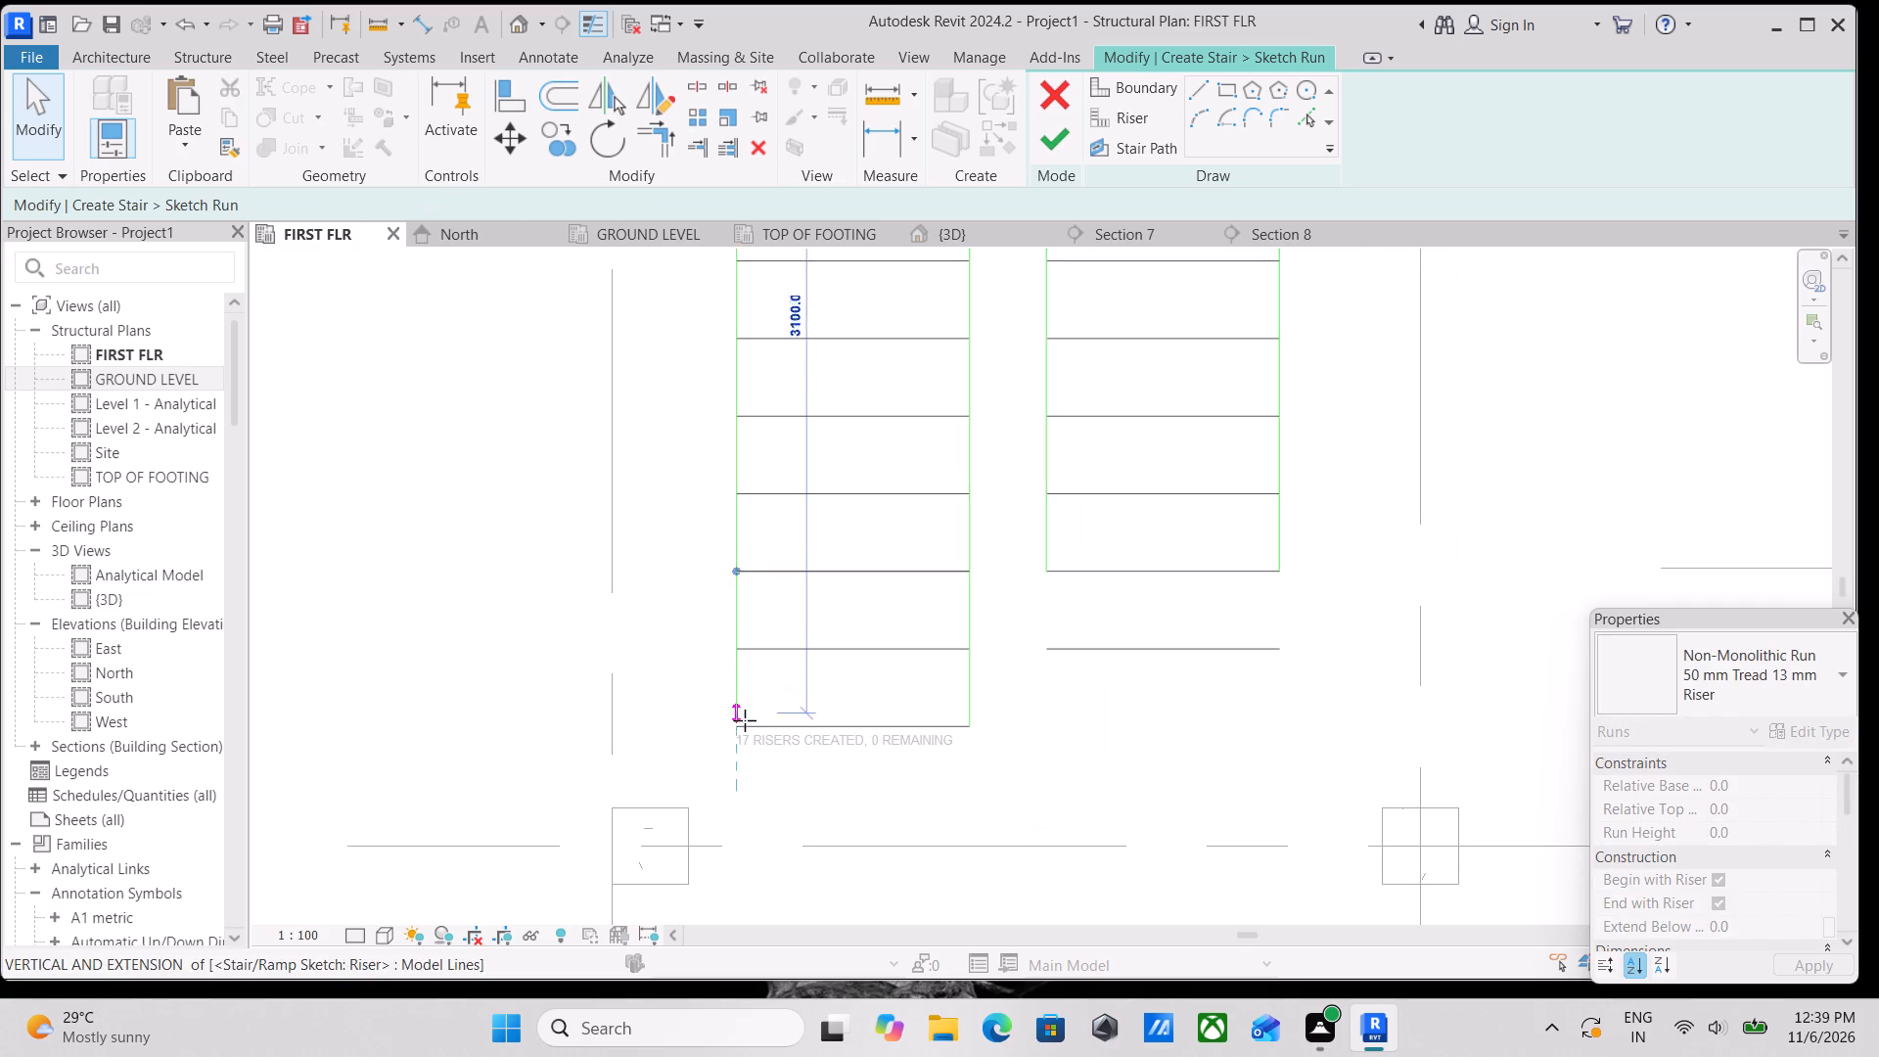
left_click_drag(745, 720, 745, 721)
scroll(943, 524, "down", 2)
middle_click_drag(943, 524, 873, 565)
key("Escape")
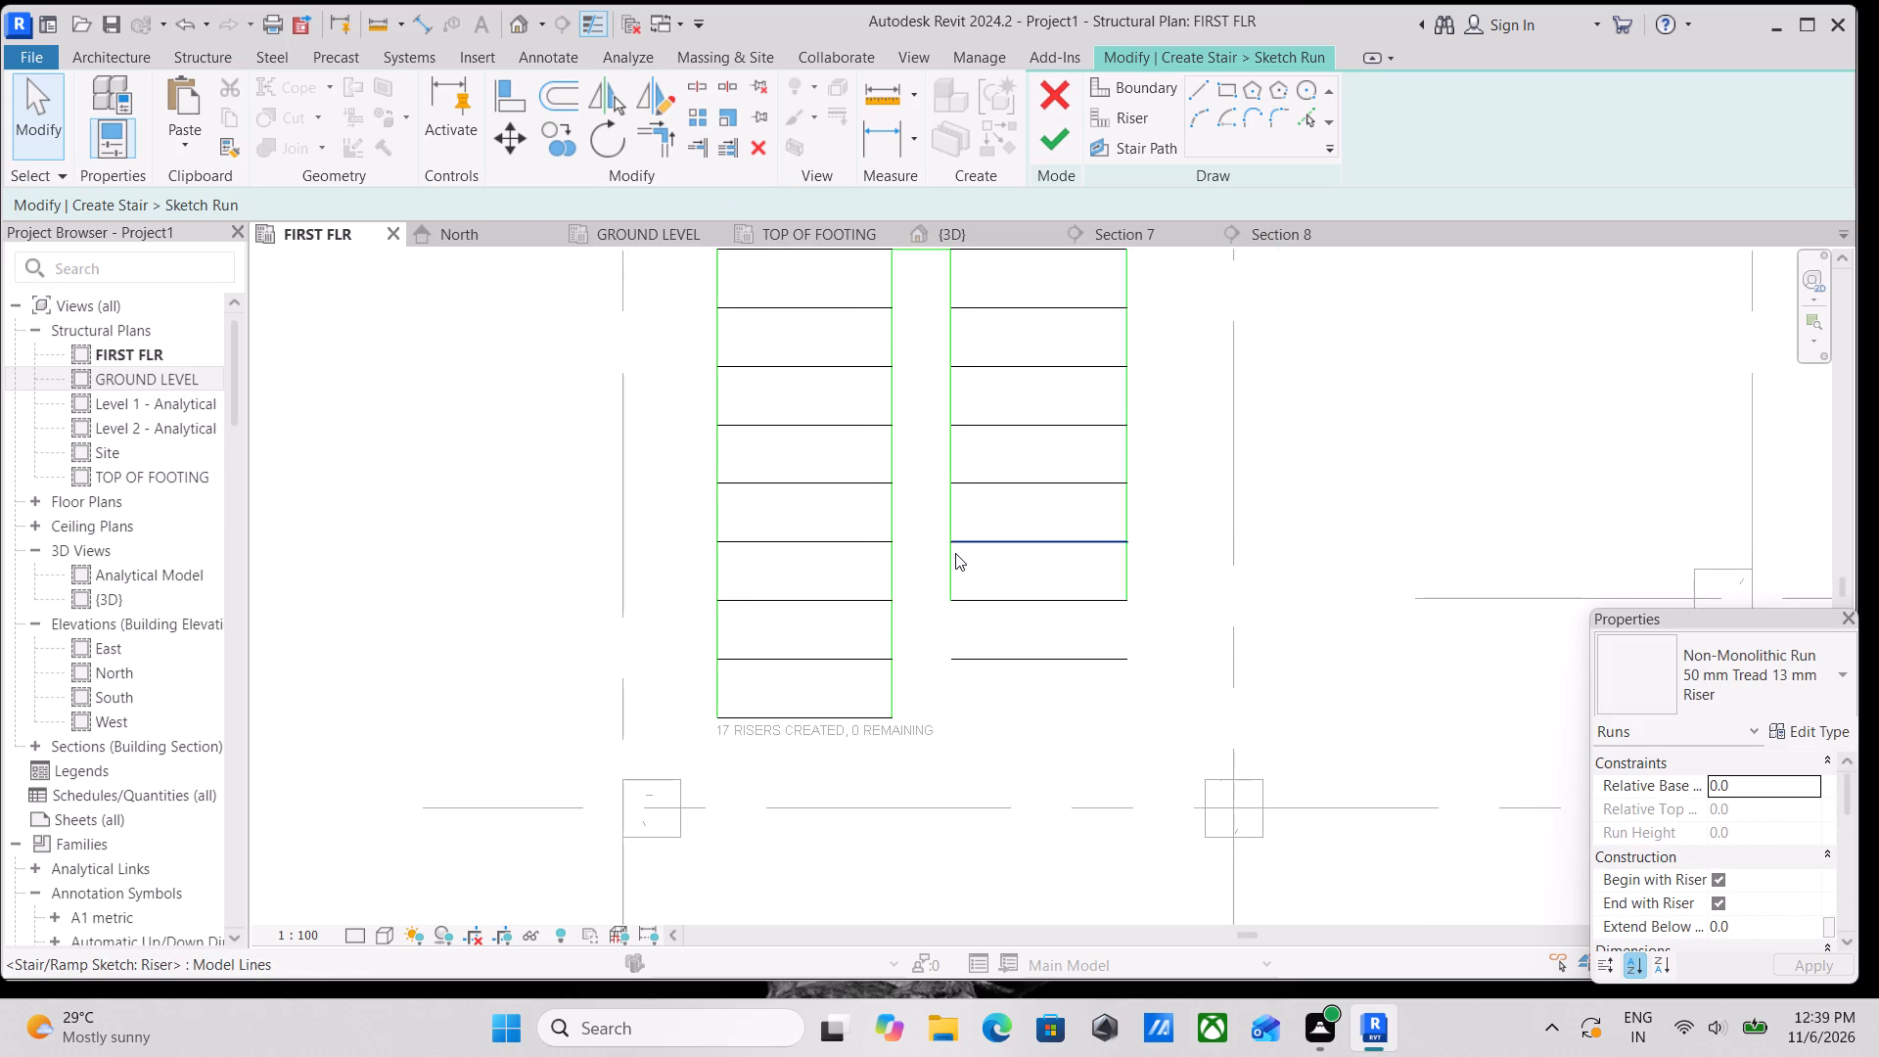
Extend both boundary lines of grid B's flight down to its new last riser, the inner one about 2134 mm long.
left_click(947, 557)
scroll(949, 610, "up", 3)
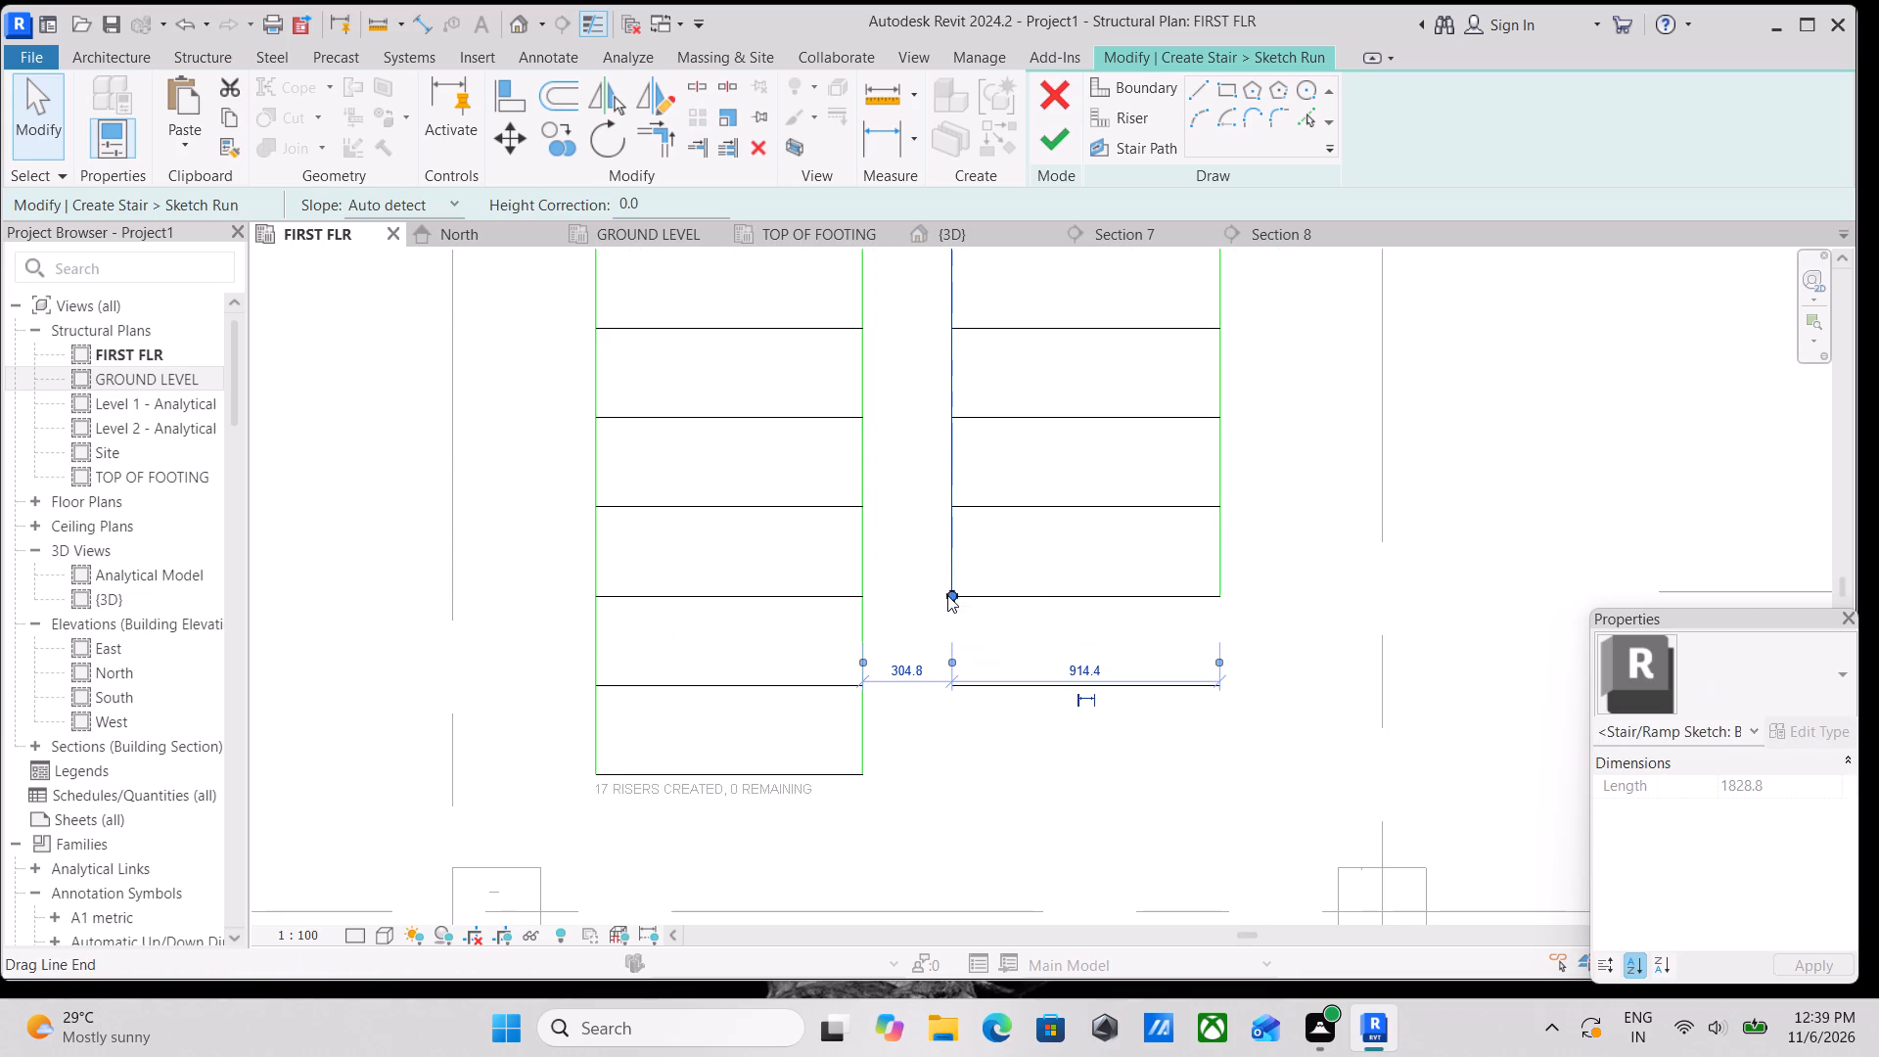
left_click_drag(949, 595, 947, 690)
key("Escape")
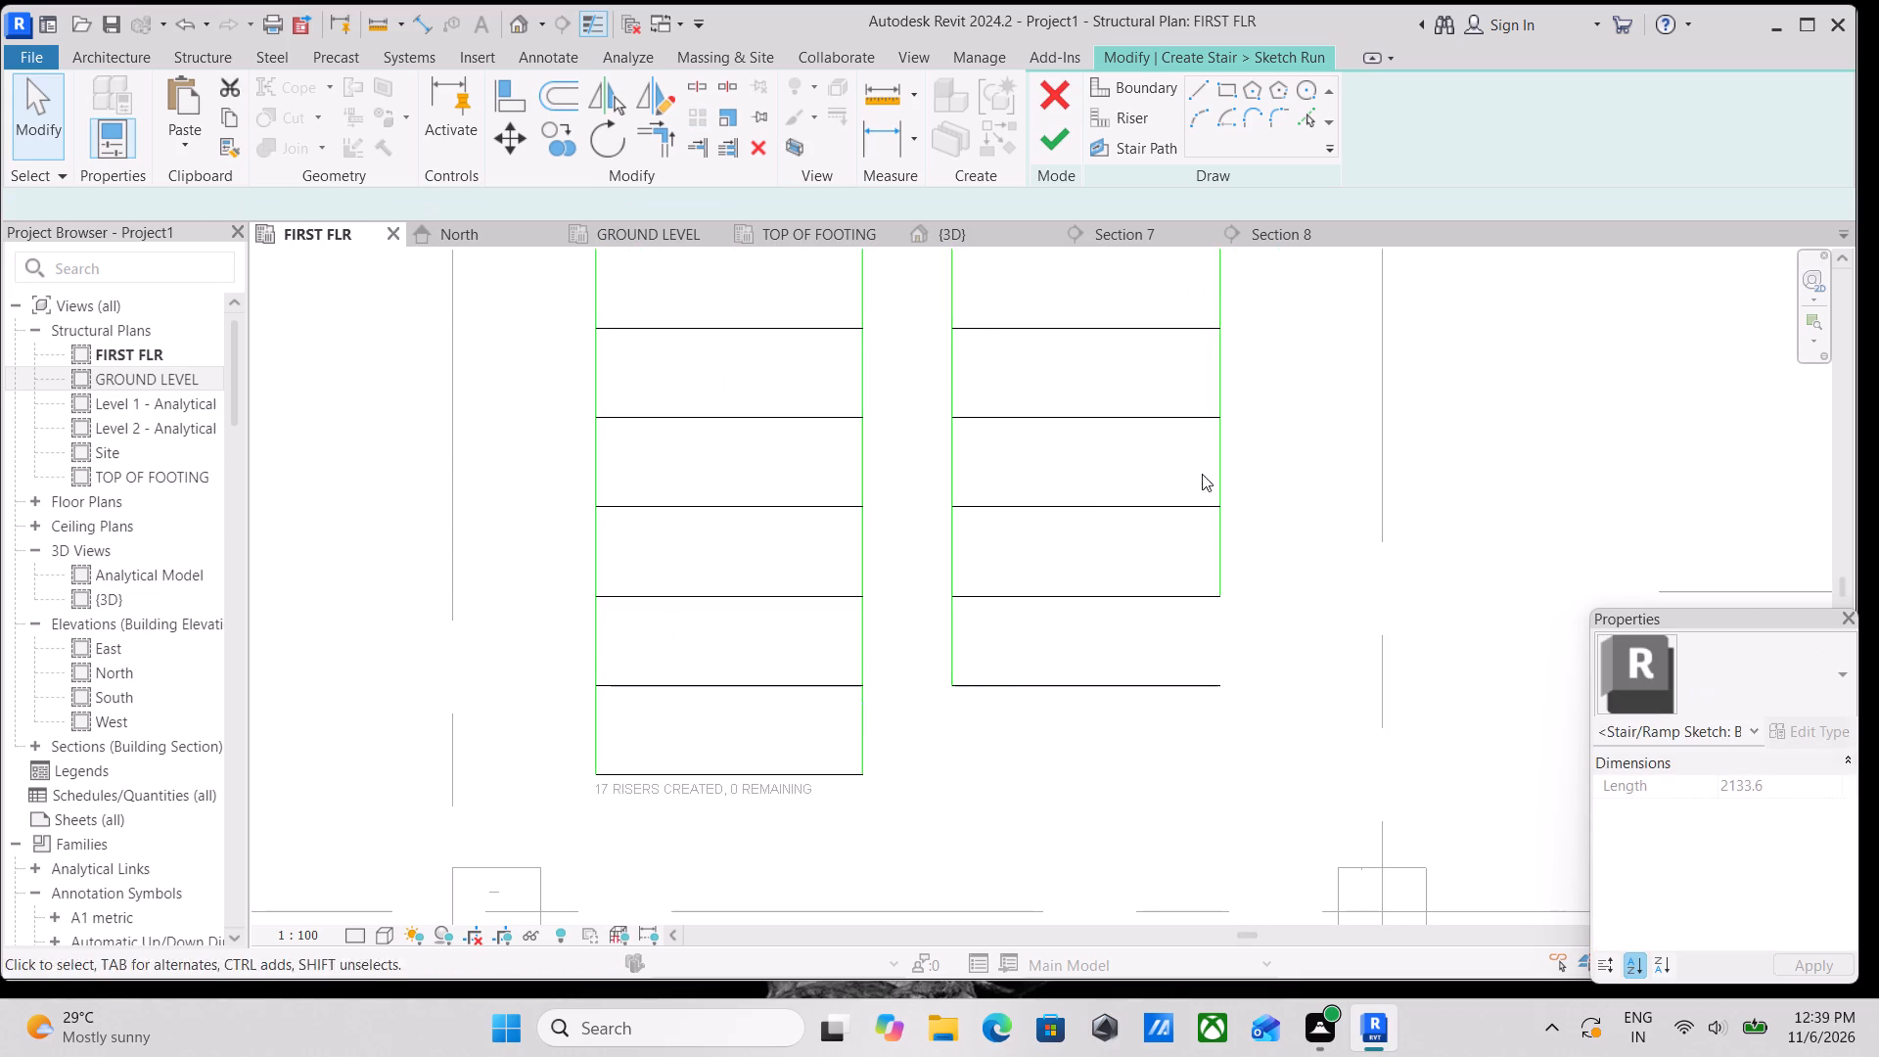
left_click(1221, 545)
left_click_drag(1216, 590, 1213, 665)
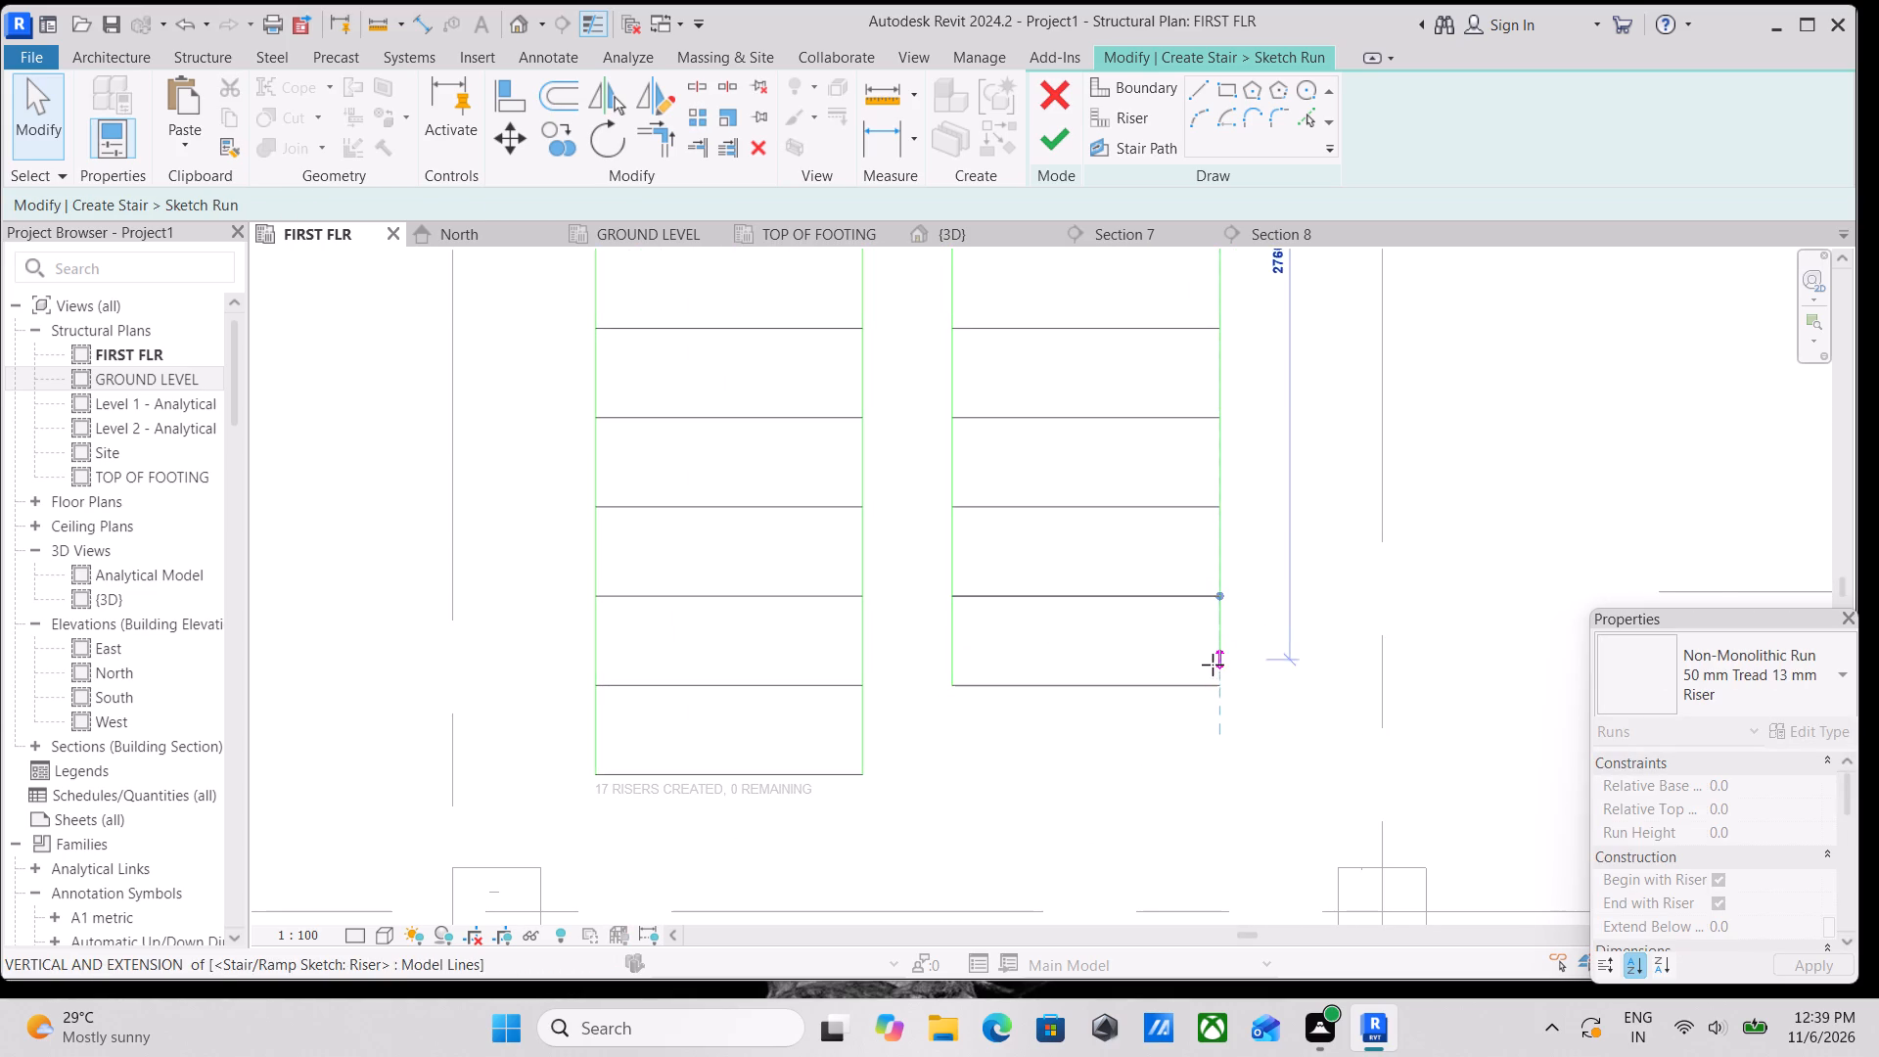
left_click_drag(1213, 665, 1213, 681)
key("Escape")
Draw the stair path from grid A's lowest riser midpoint, 1200 mm across the landing, about 2495 mm to grid B's last riser; finish the run sketch.
scroll(1076, 492, "down", 6)
middle_click_drag(1079, 502, 1120, 639)
scroll(1046, 518, "down", 1)
middle_click_drag(1046, 519, 1059, 580)
left_click(1154, 144)
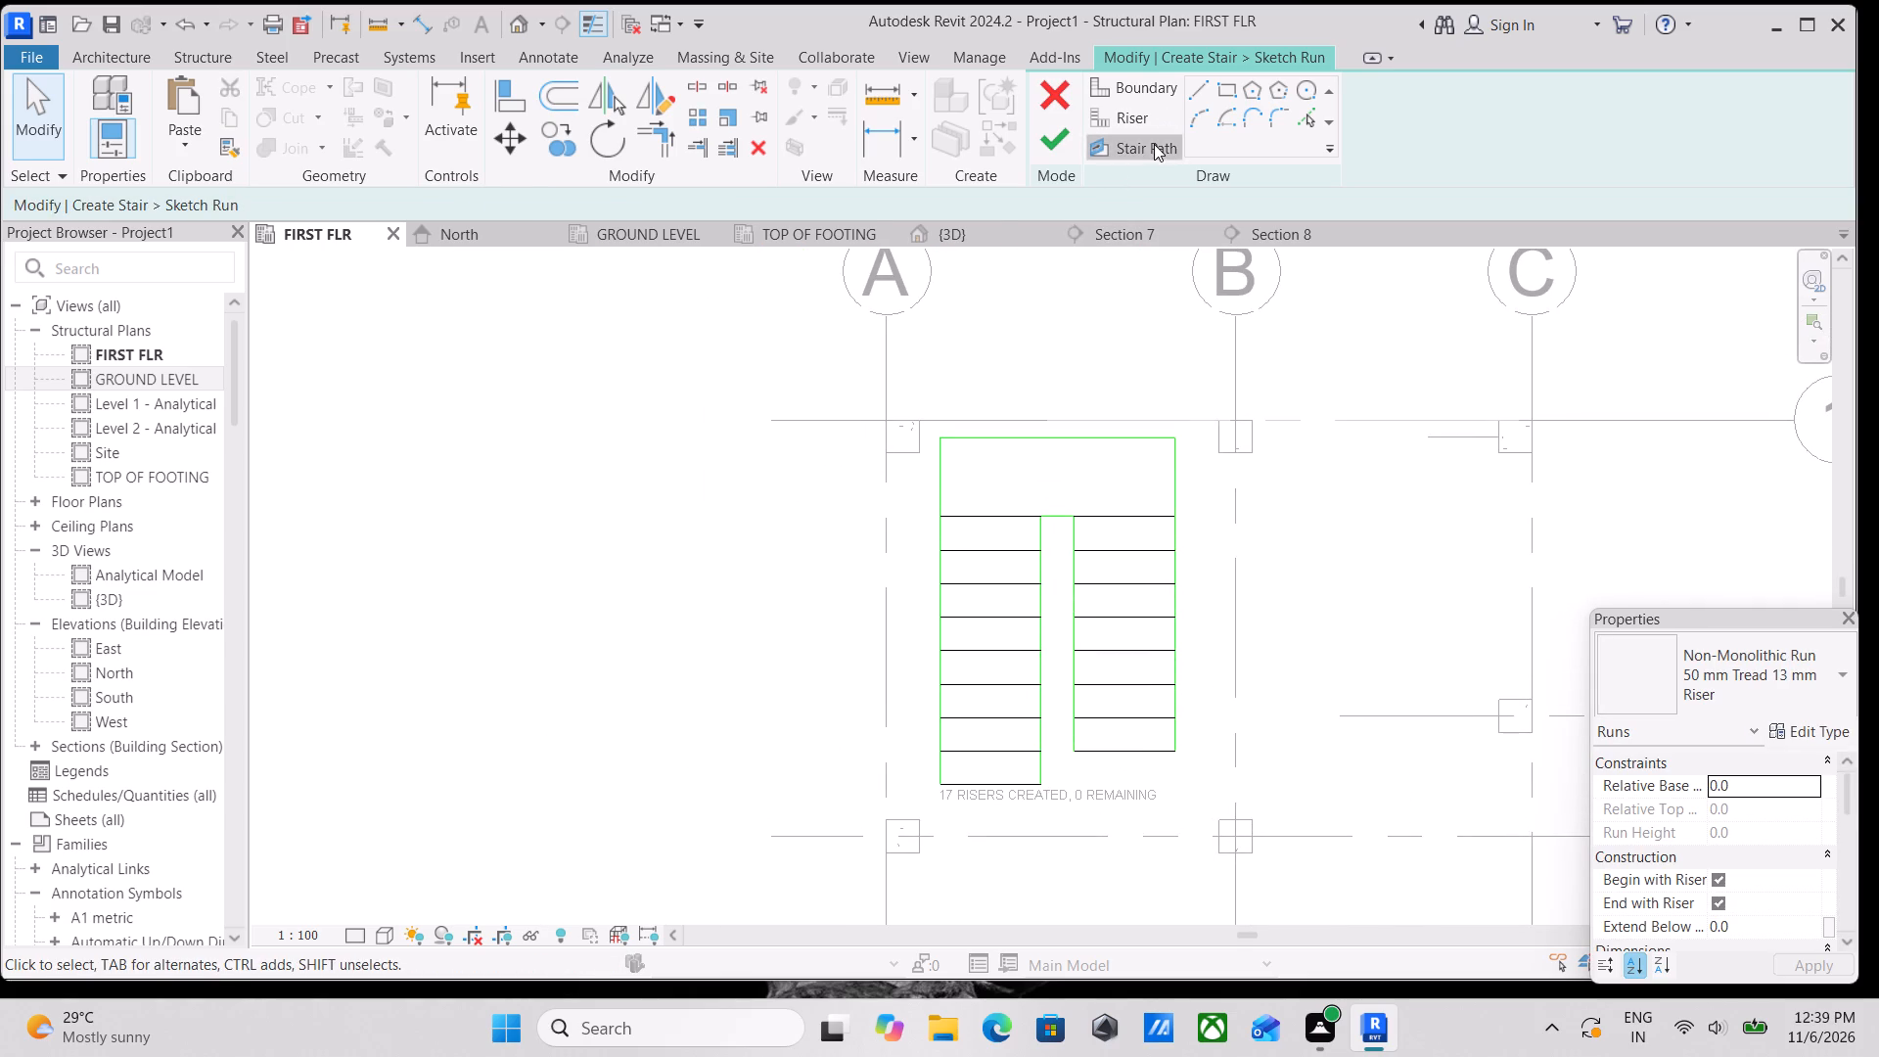
left_click(988, 780)
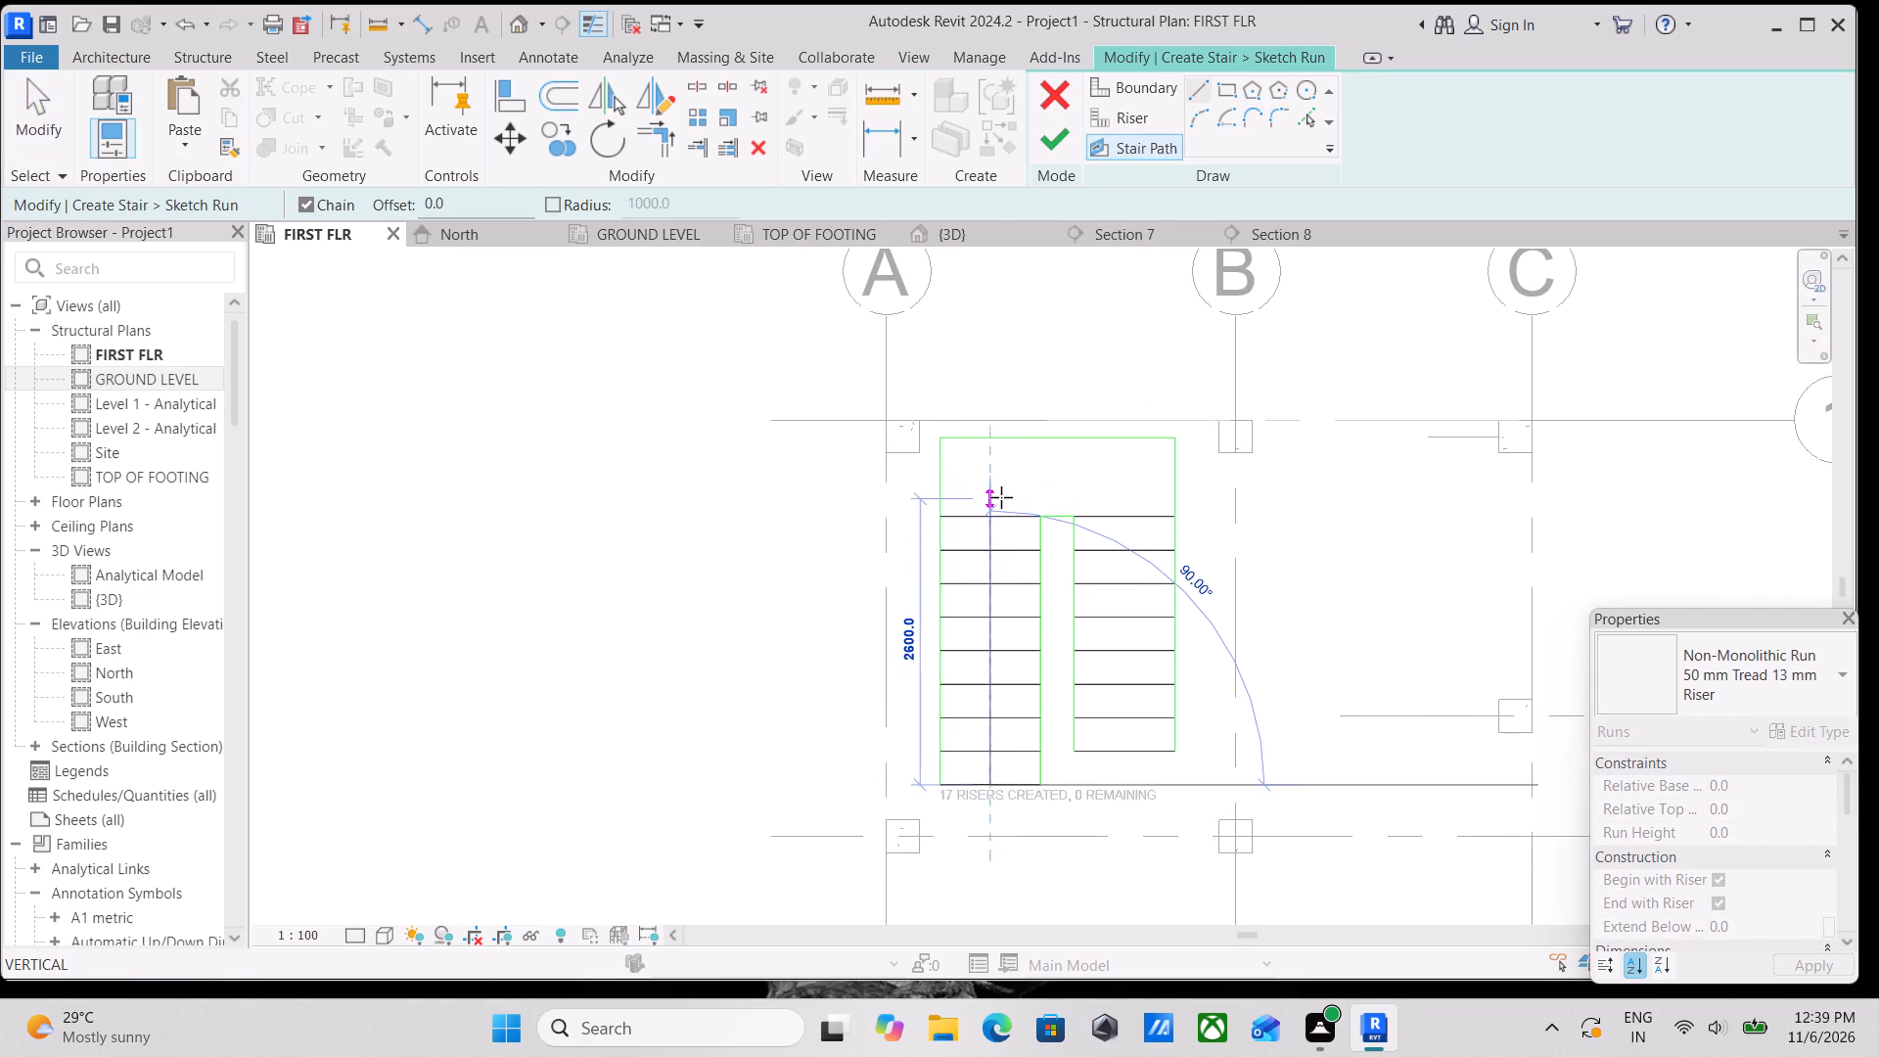
left_click(1002, 473)
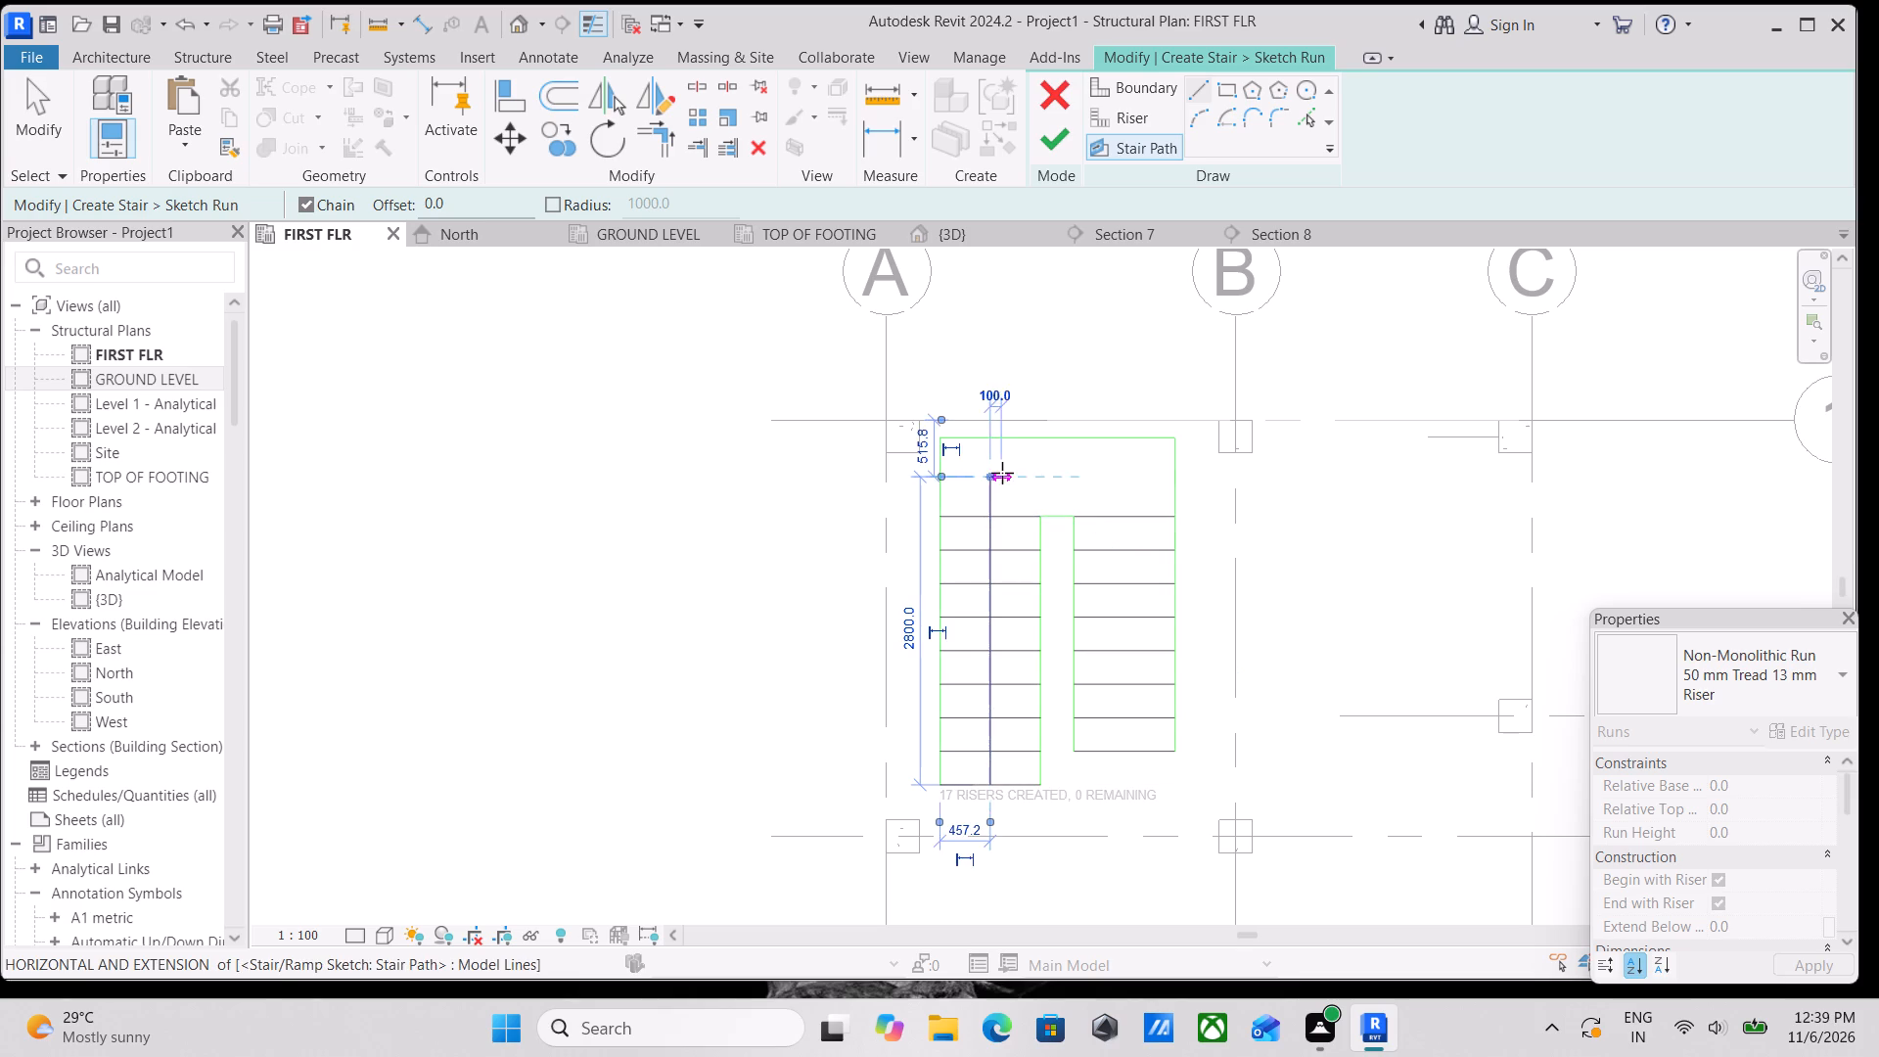
left_click(1125, 481)
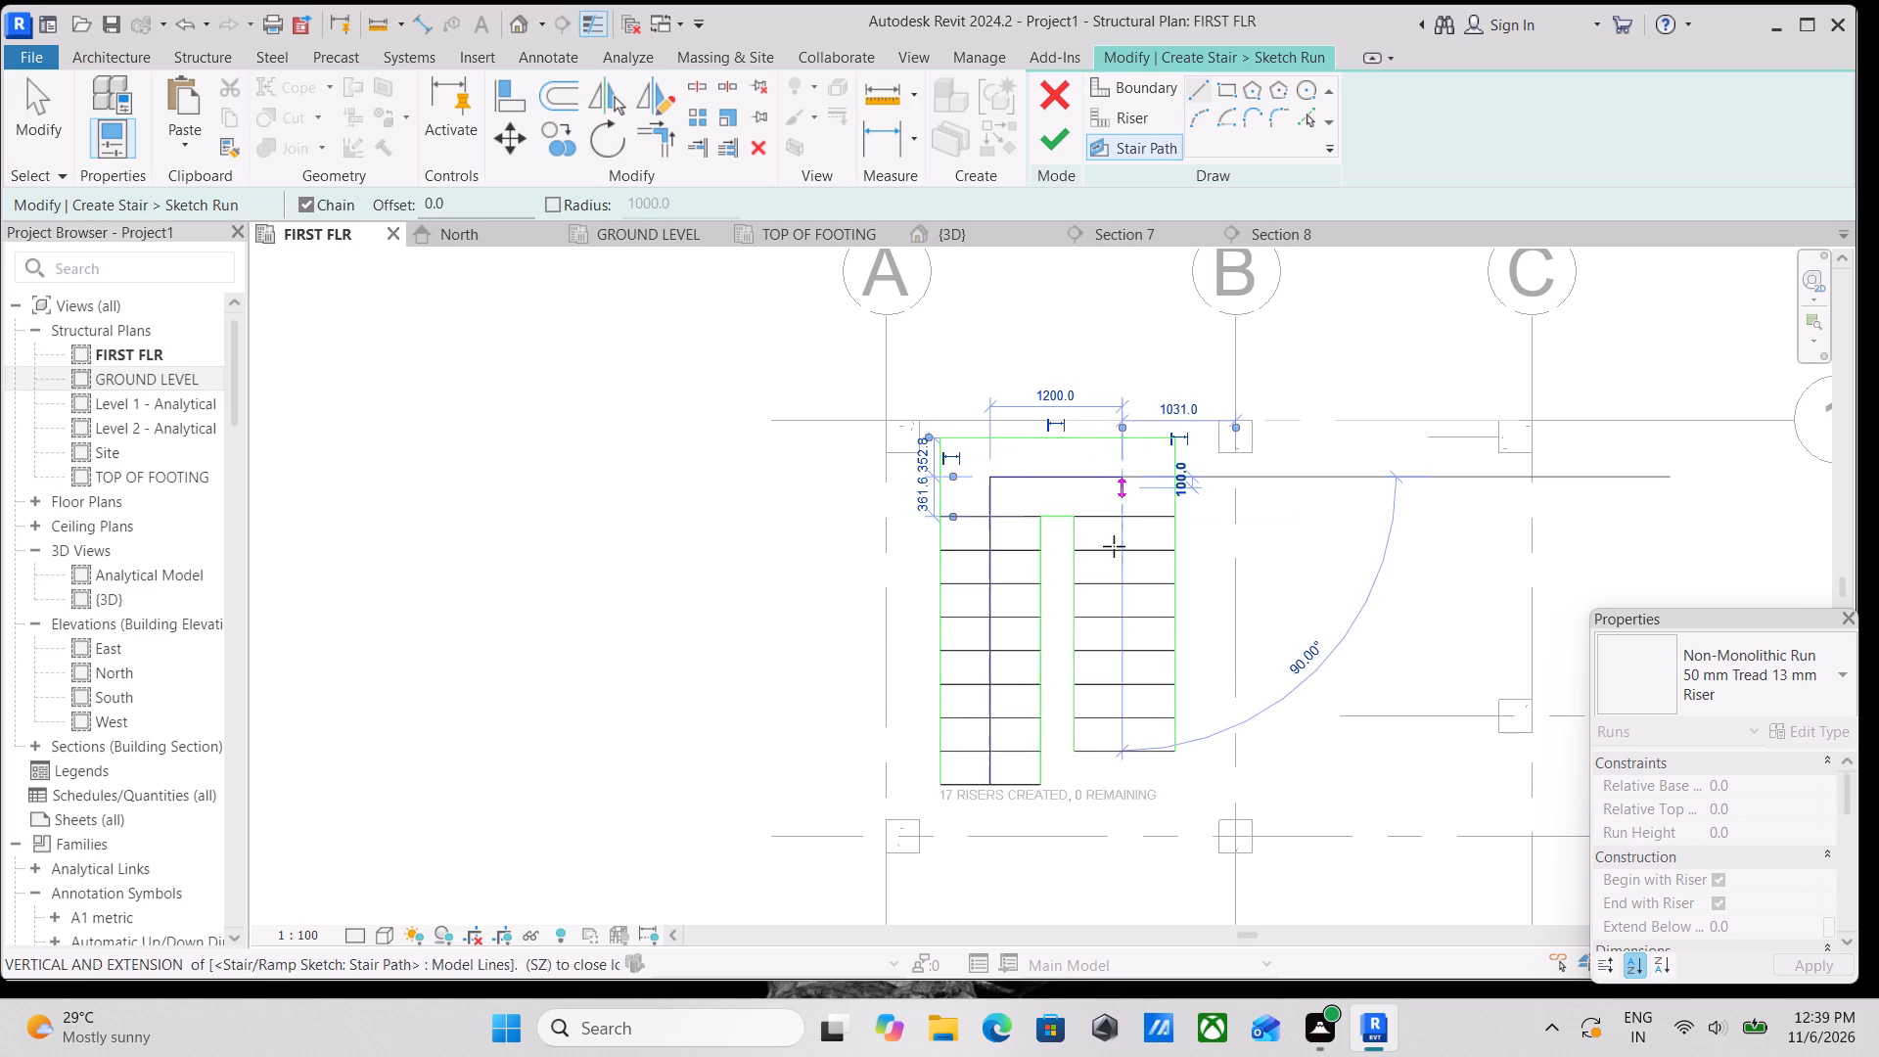
middle_click_drag(1107, 620, 1141, 429)
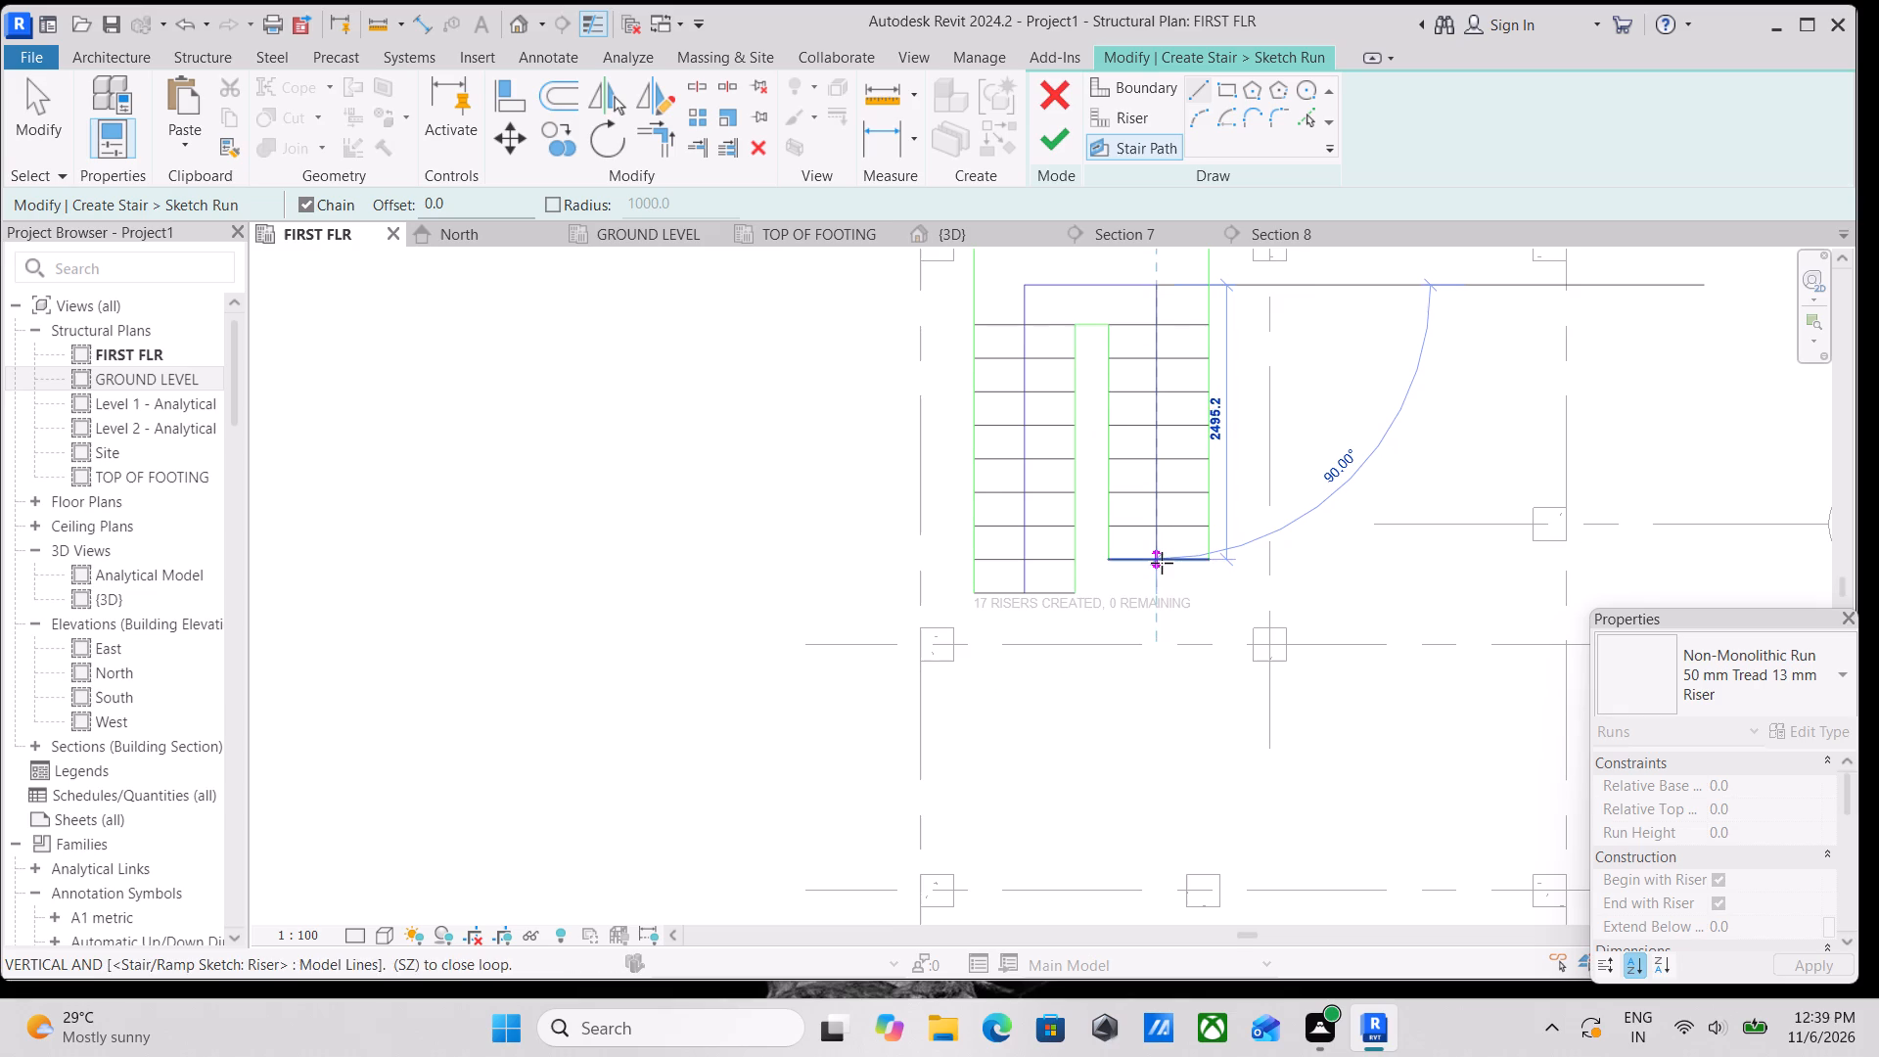
left_click(1162, 563)
key("Escape")
scroll(1188, 392, "down", 1)
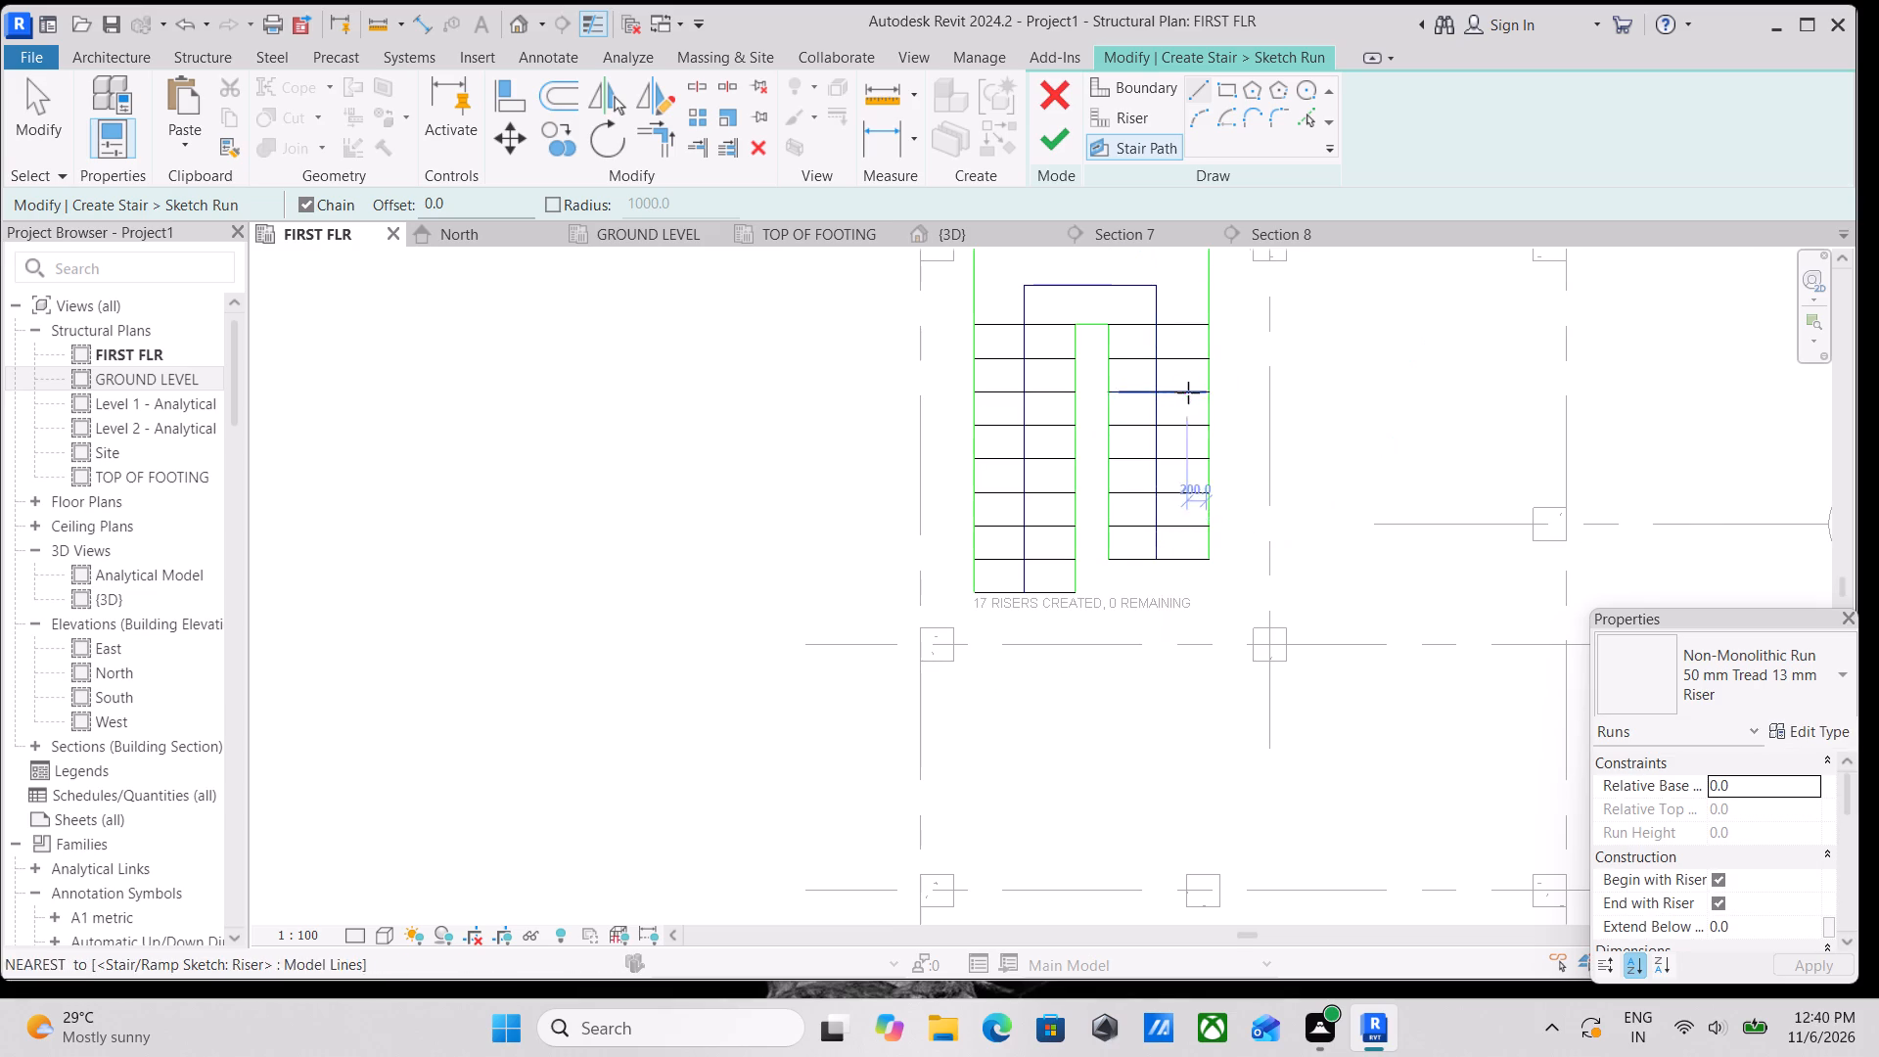
scroll(1188, 392, "down", 1)
middle_click_drag(1188, 392, 1145, 587)
left_click(1063, 145)
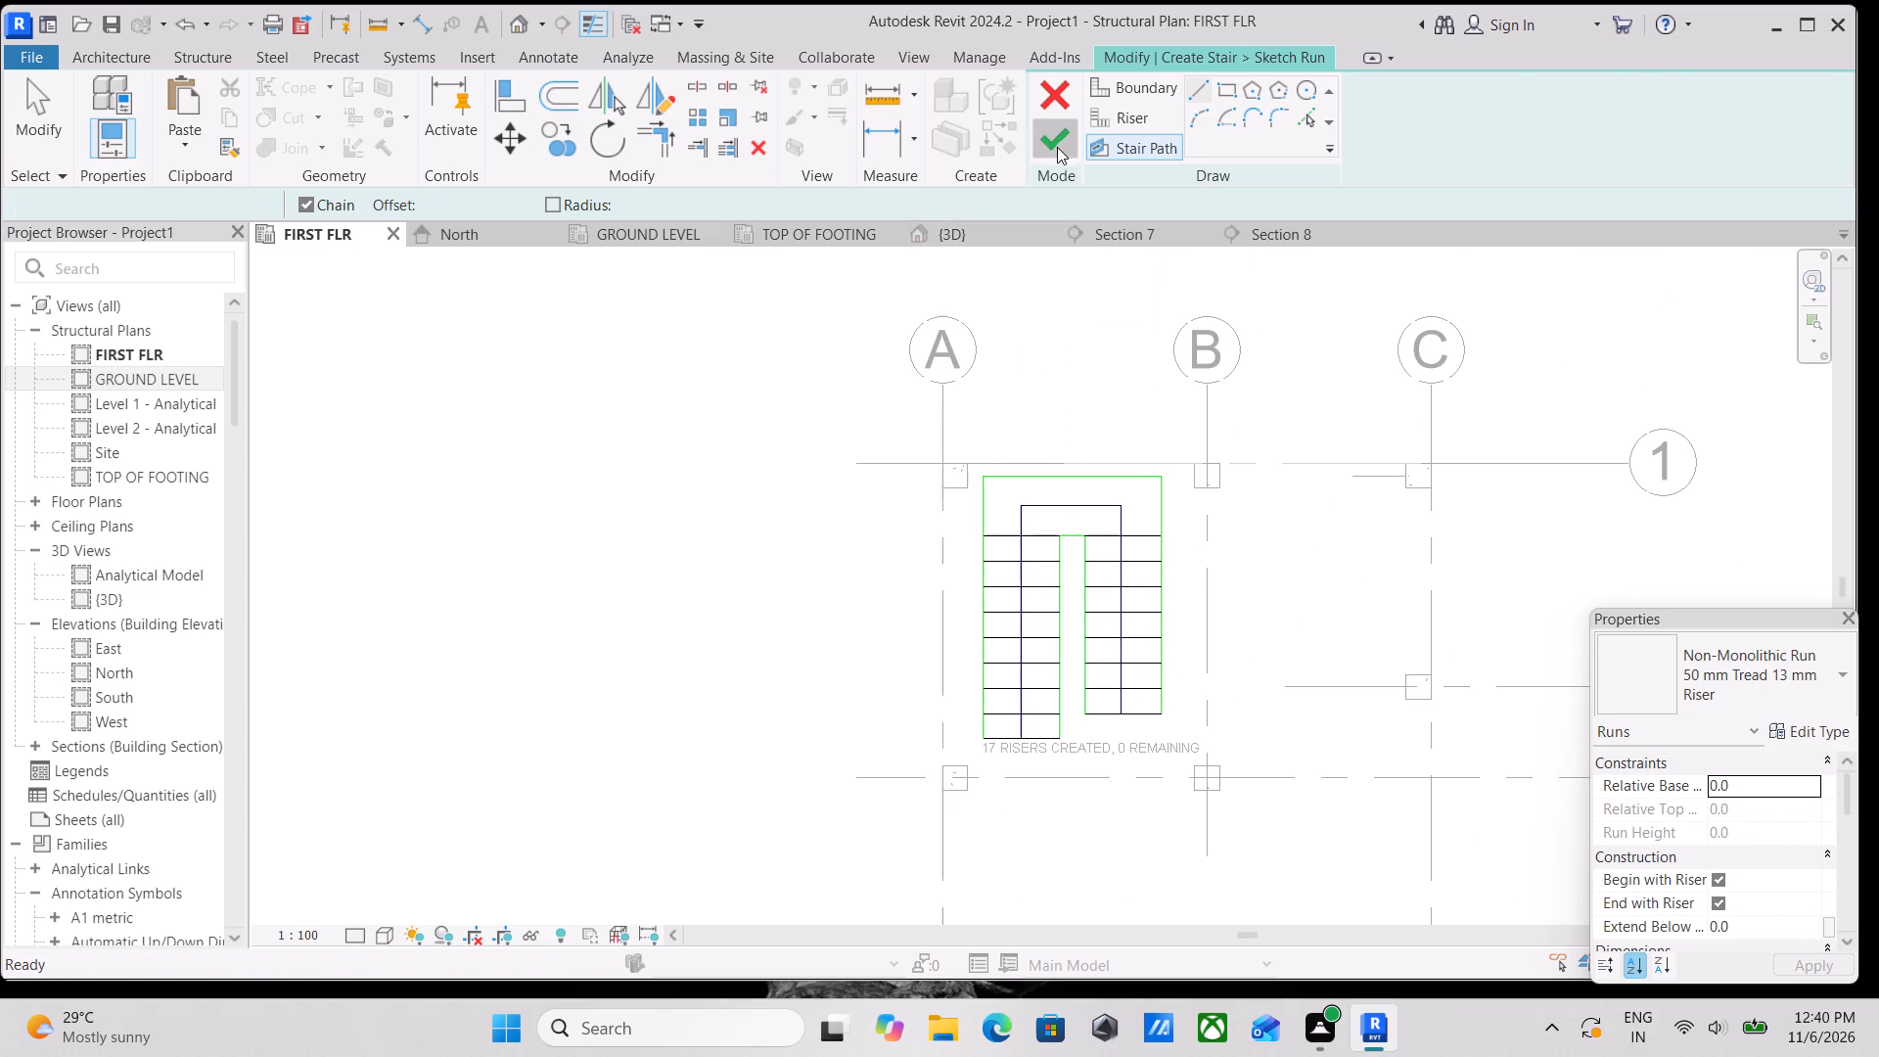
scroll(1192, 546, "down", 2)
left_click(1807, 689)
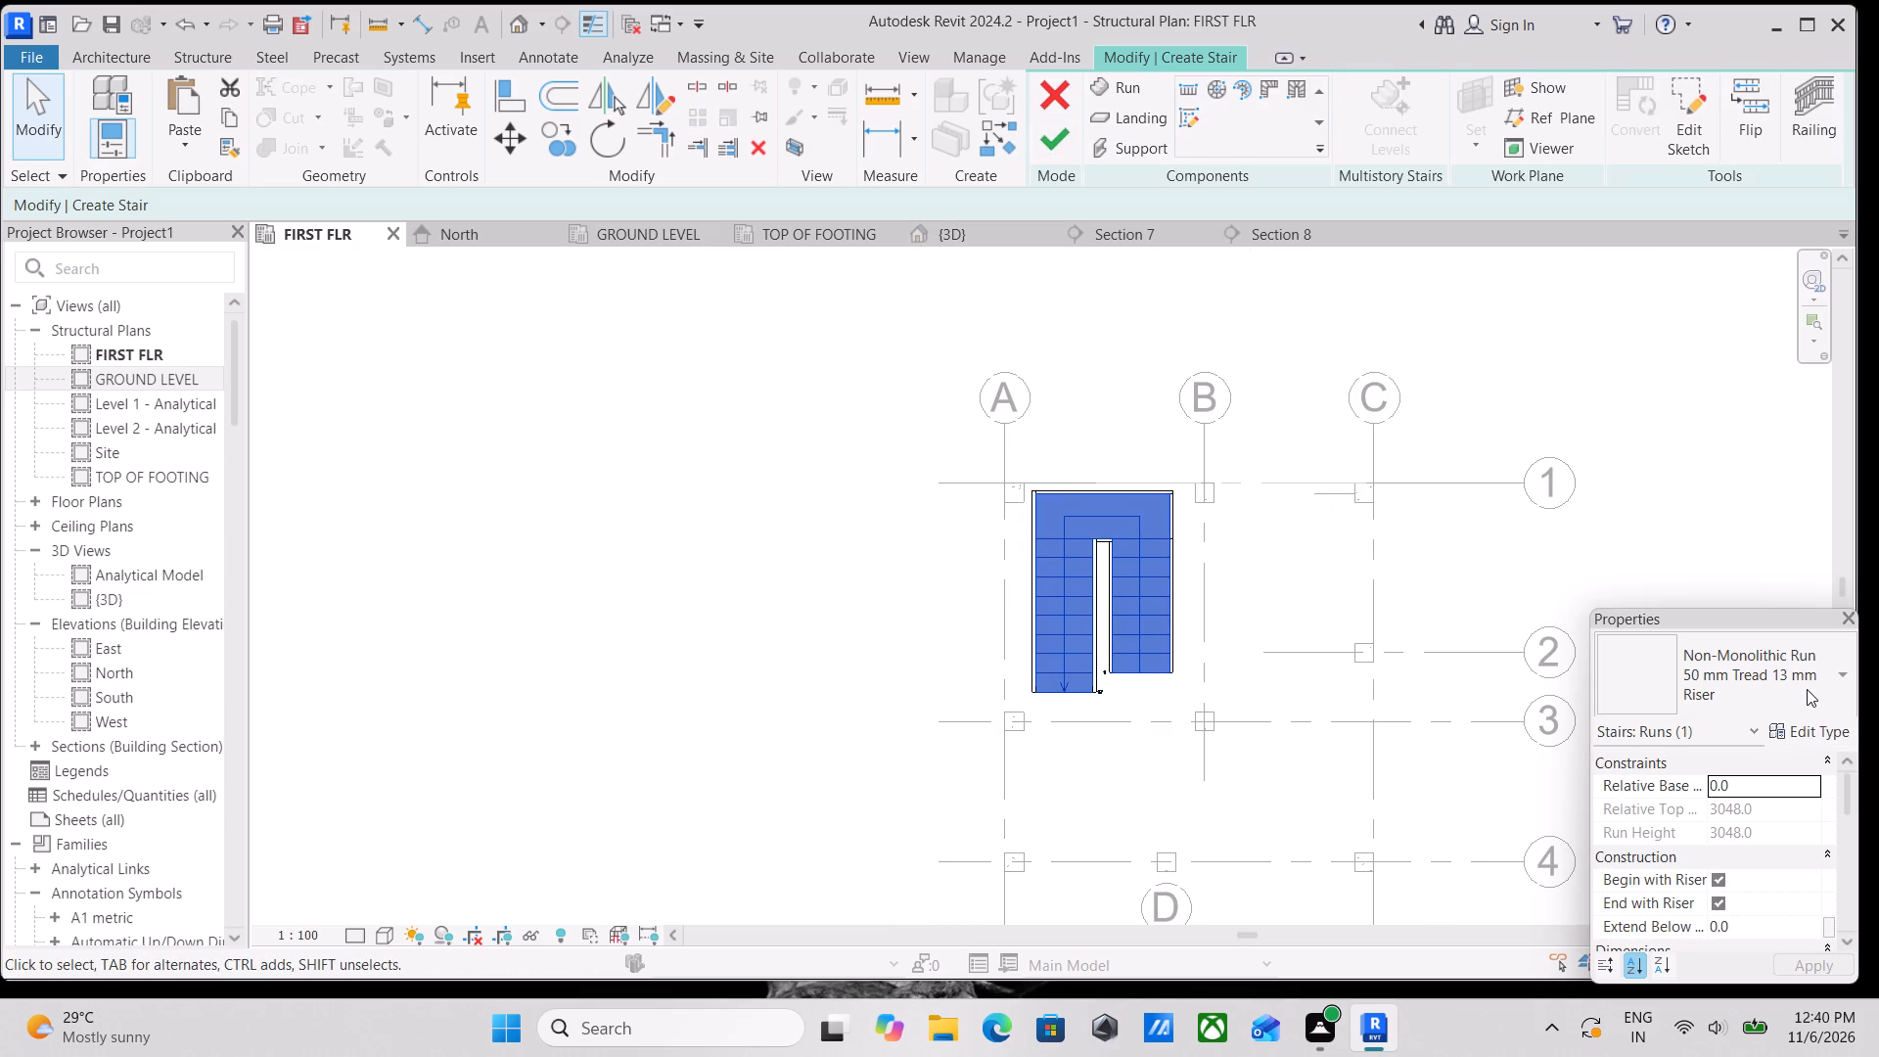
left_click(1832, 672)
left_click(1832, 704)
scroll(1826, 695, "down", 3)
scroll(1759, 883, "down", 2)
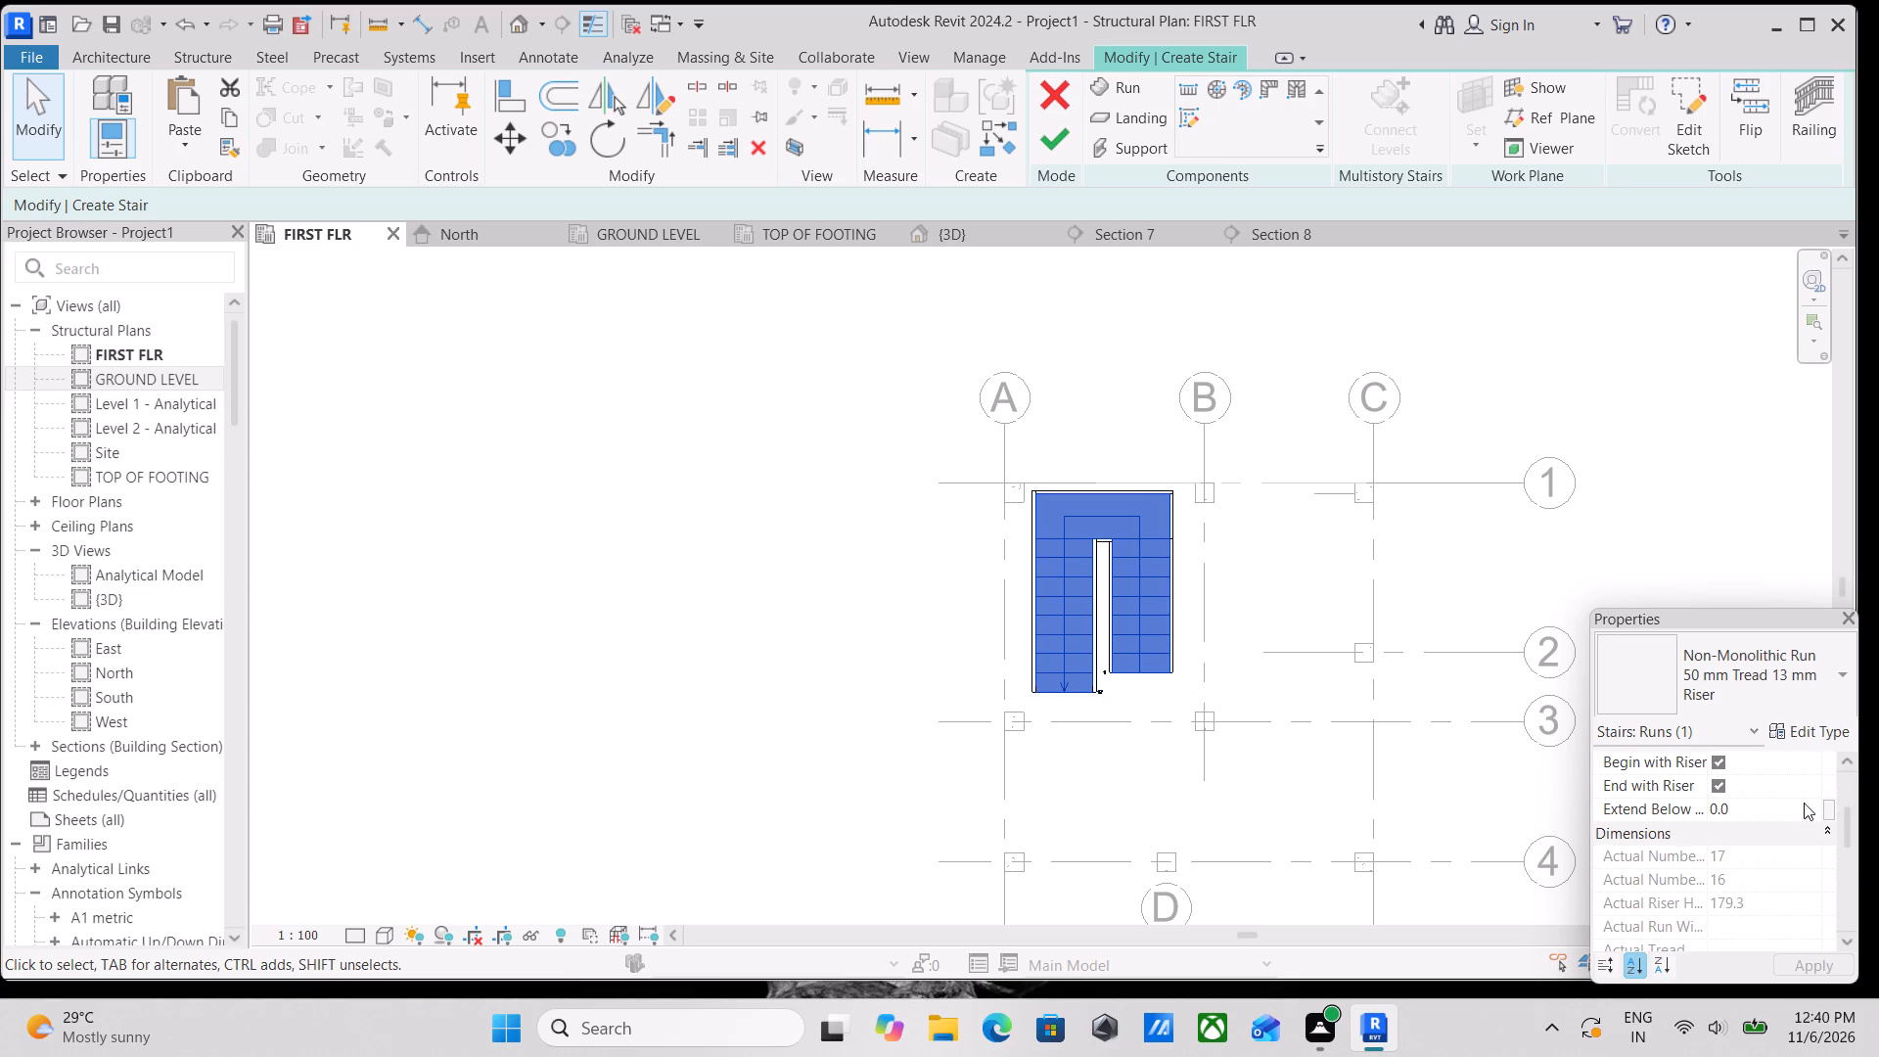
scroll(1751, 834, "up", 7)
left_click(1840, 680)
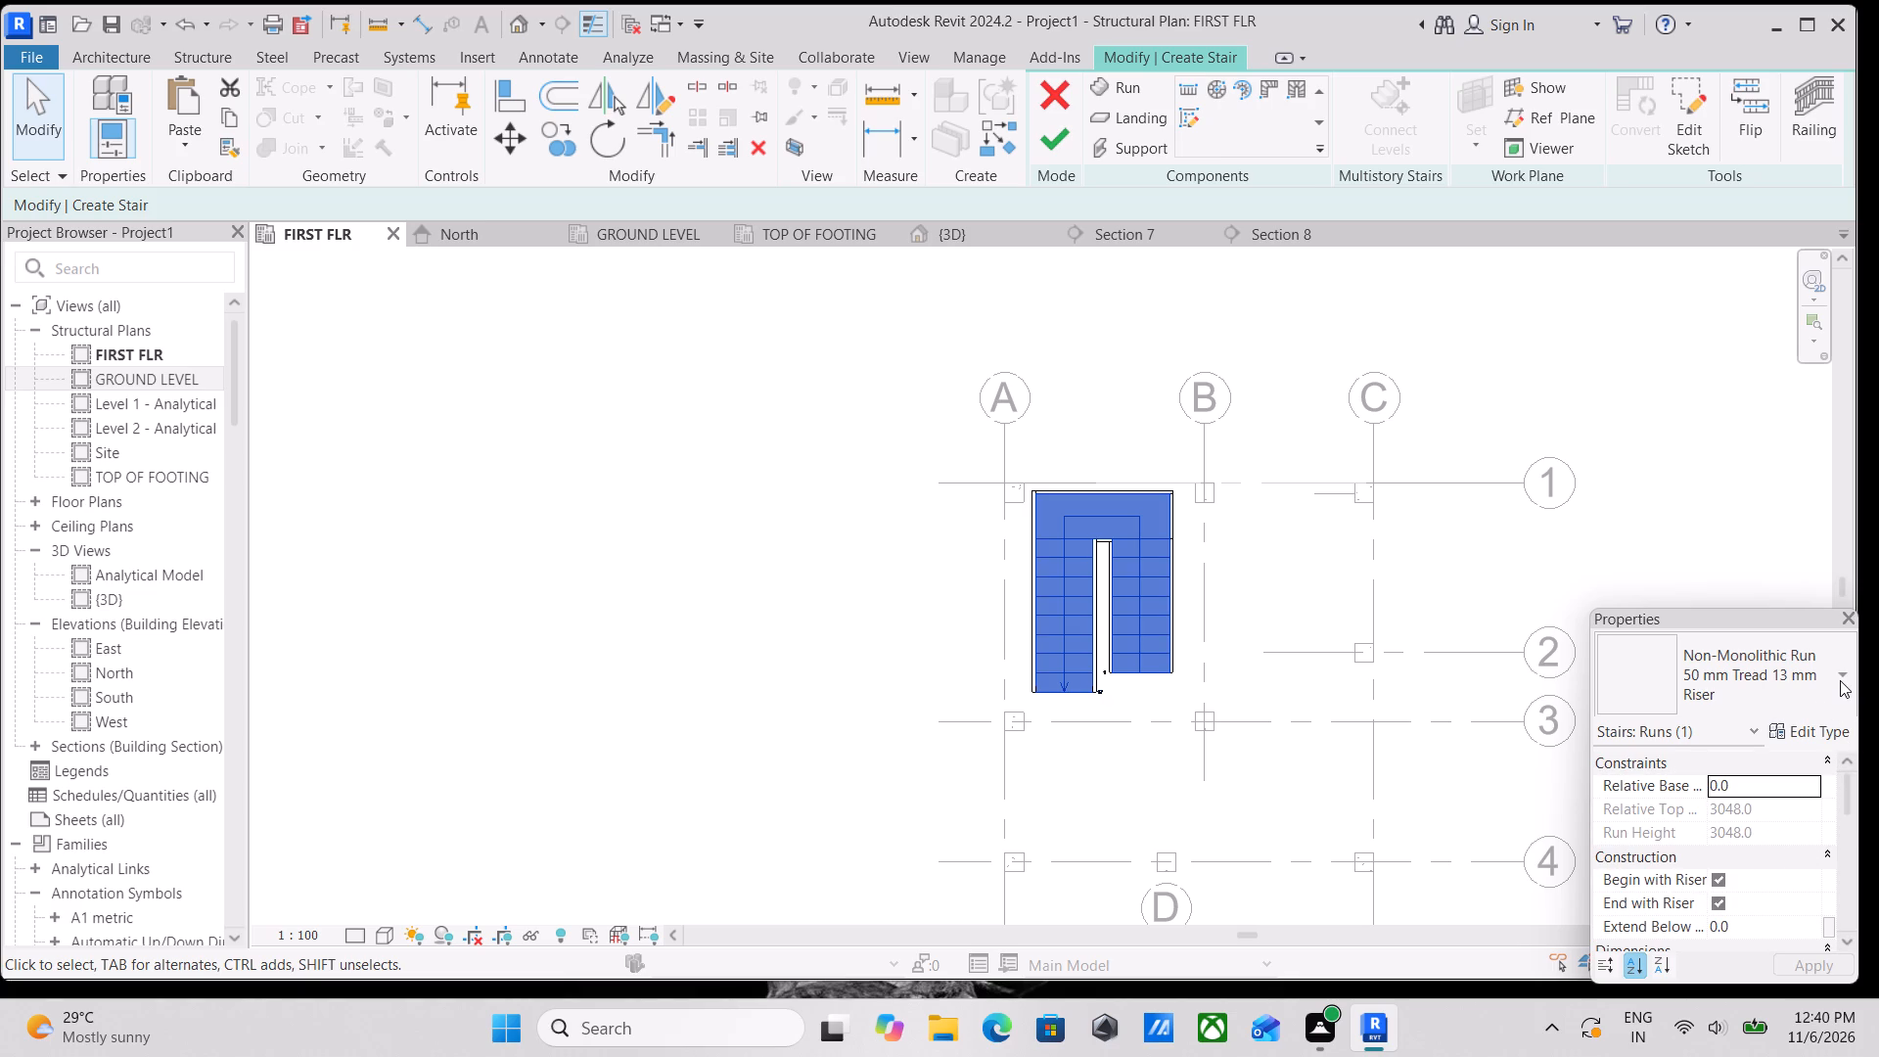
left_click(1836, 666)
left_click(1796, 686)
Finish the U-shaped stair between grids A and B and dismiss the railing warning.
left_click(1045, 147)
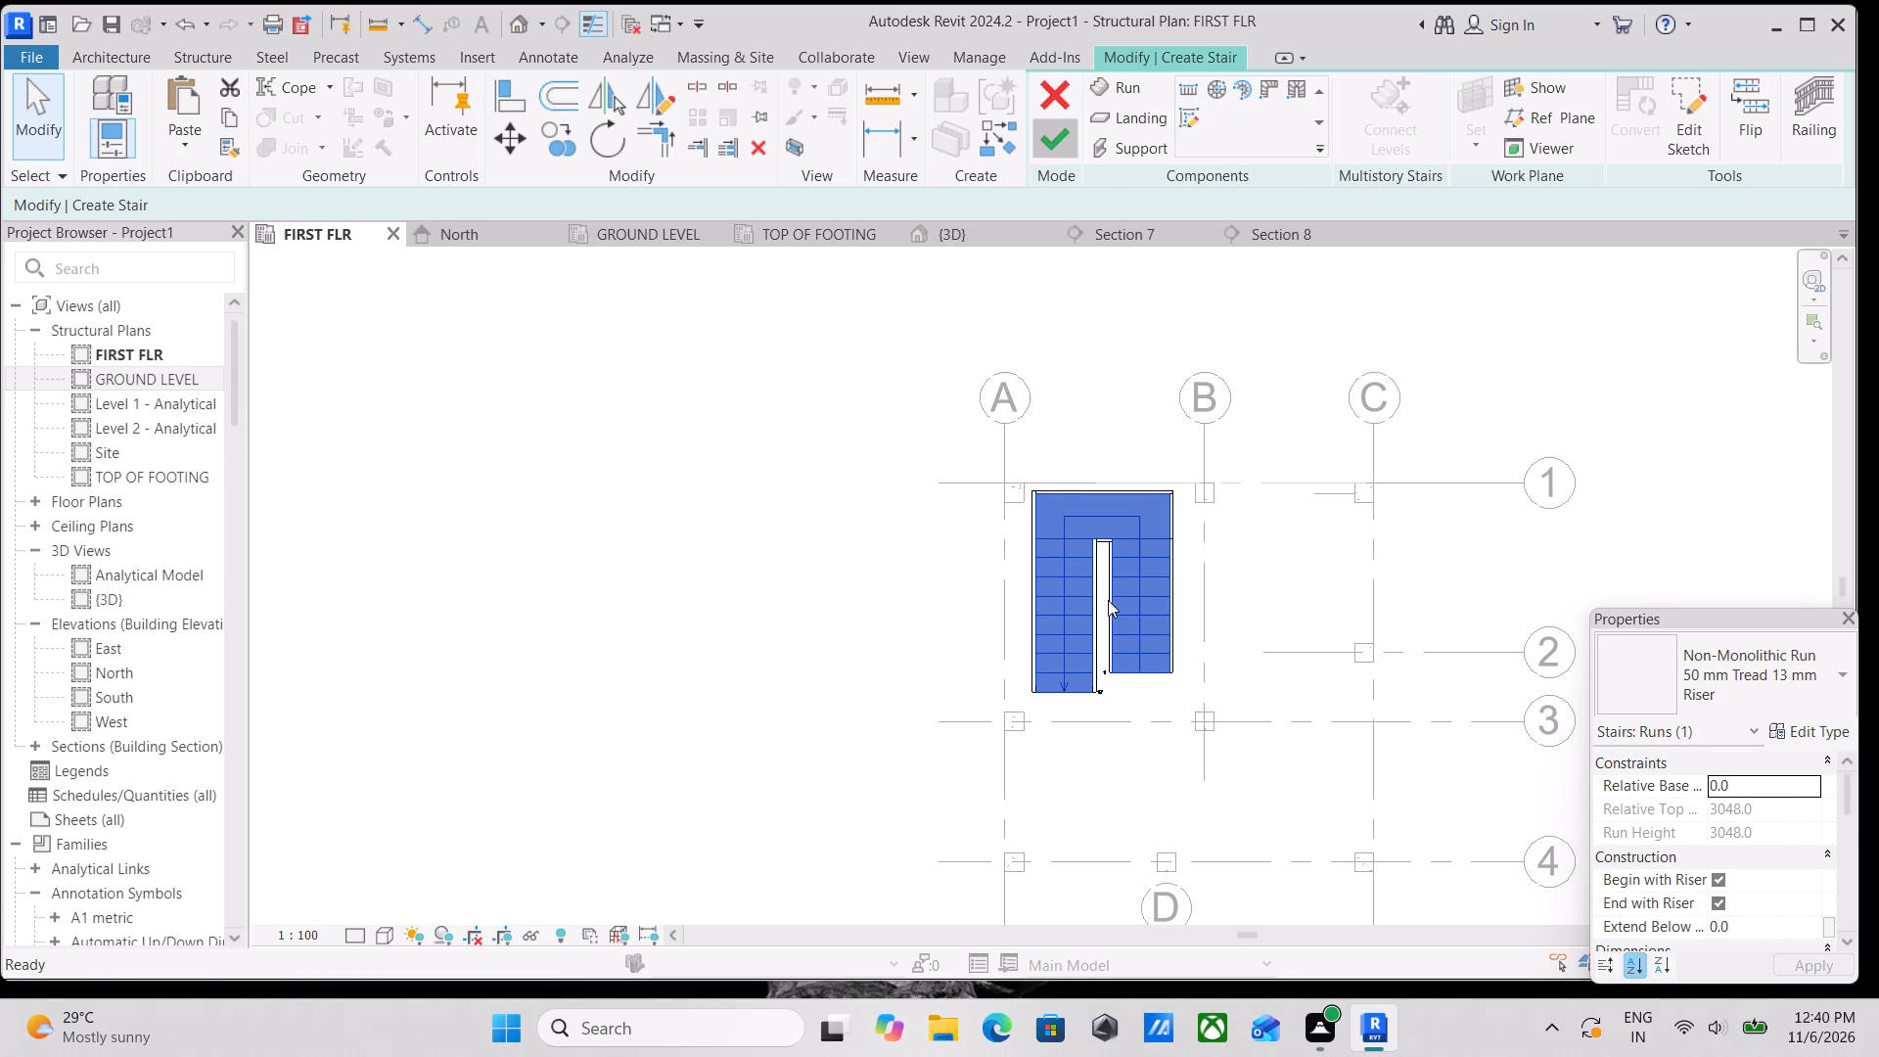
scroll(1165, 552, "up", 3)
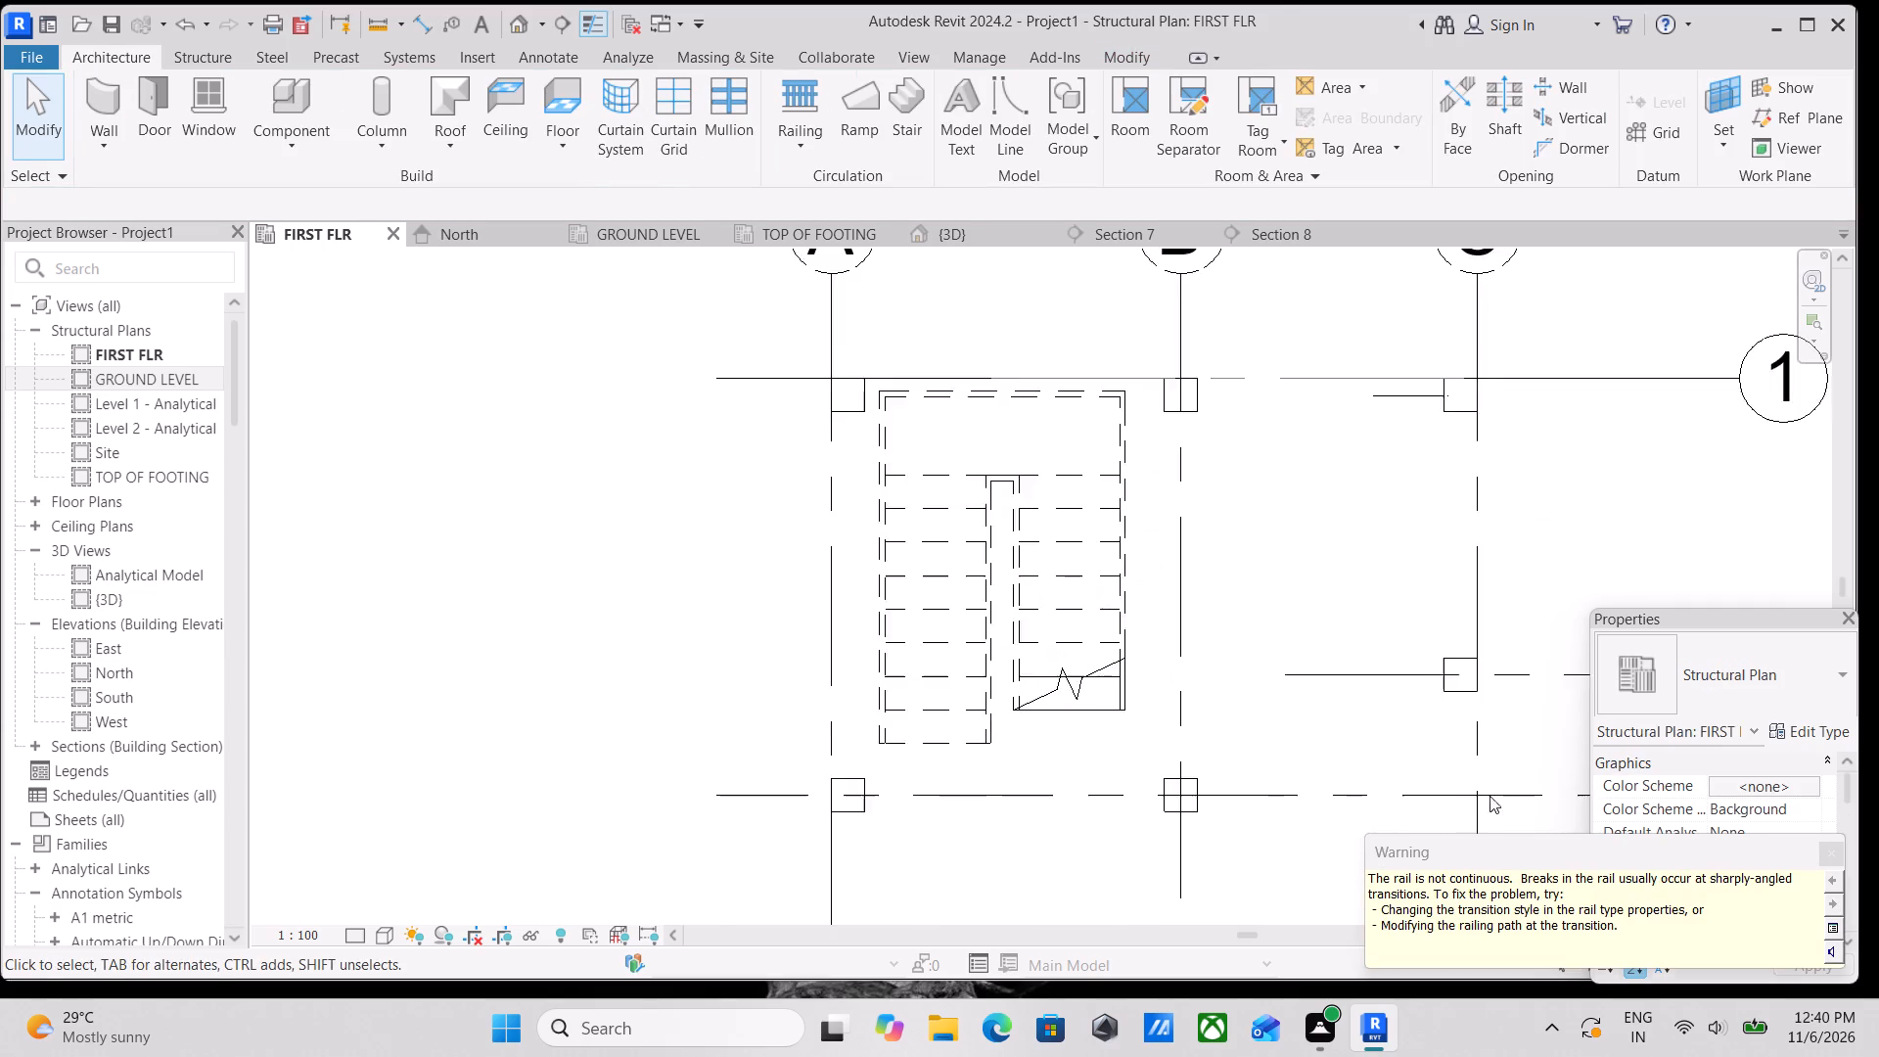
scroll(1489, 796, "up", 2)
left_click(1830, 854)
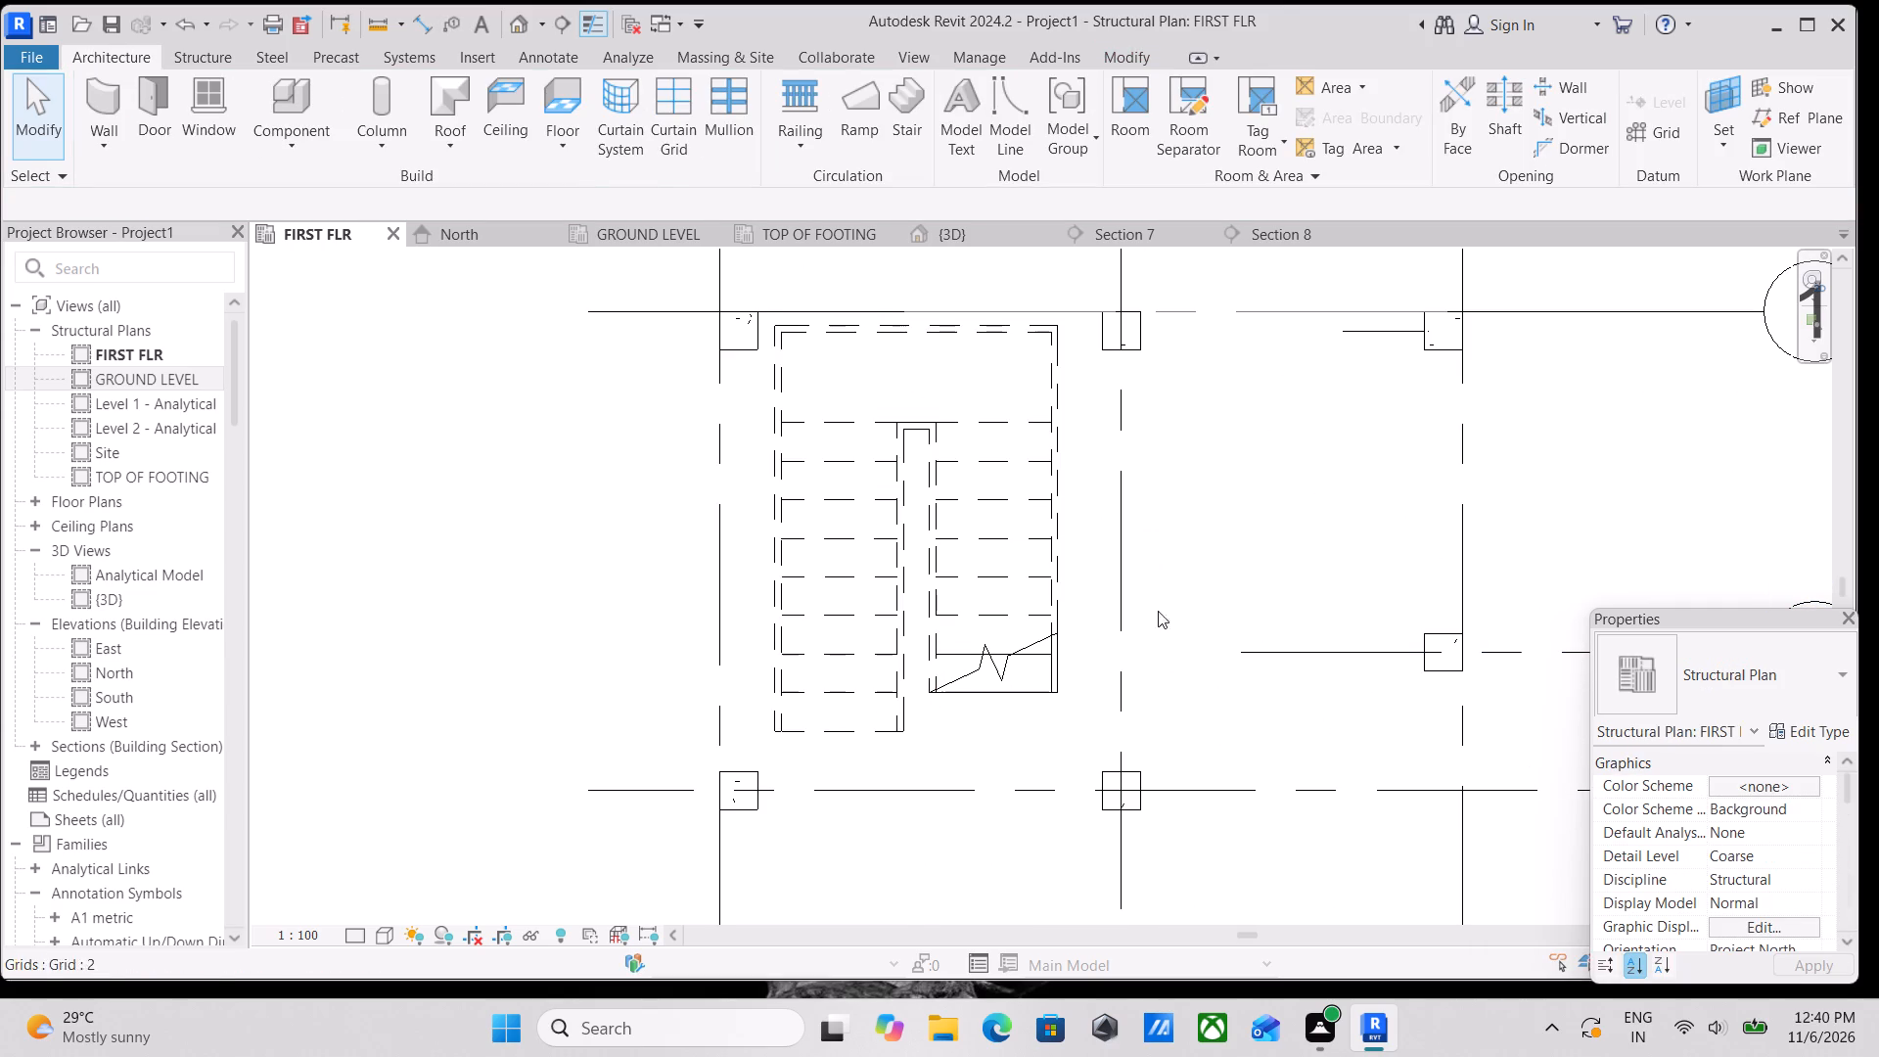
Change the new stair's type to Cast-In-Place Stair, Monolithic Stair.
left_click(1055, 555)
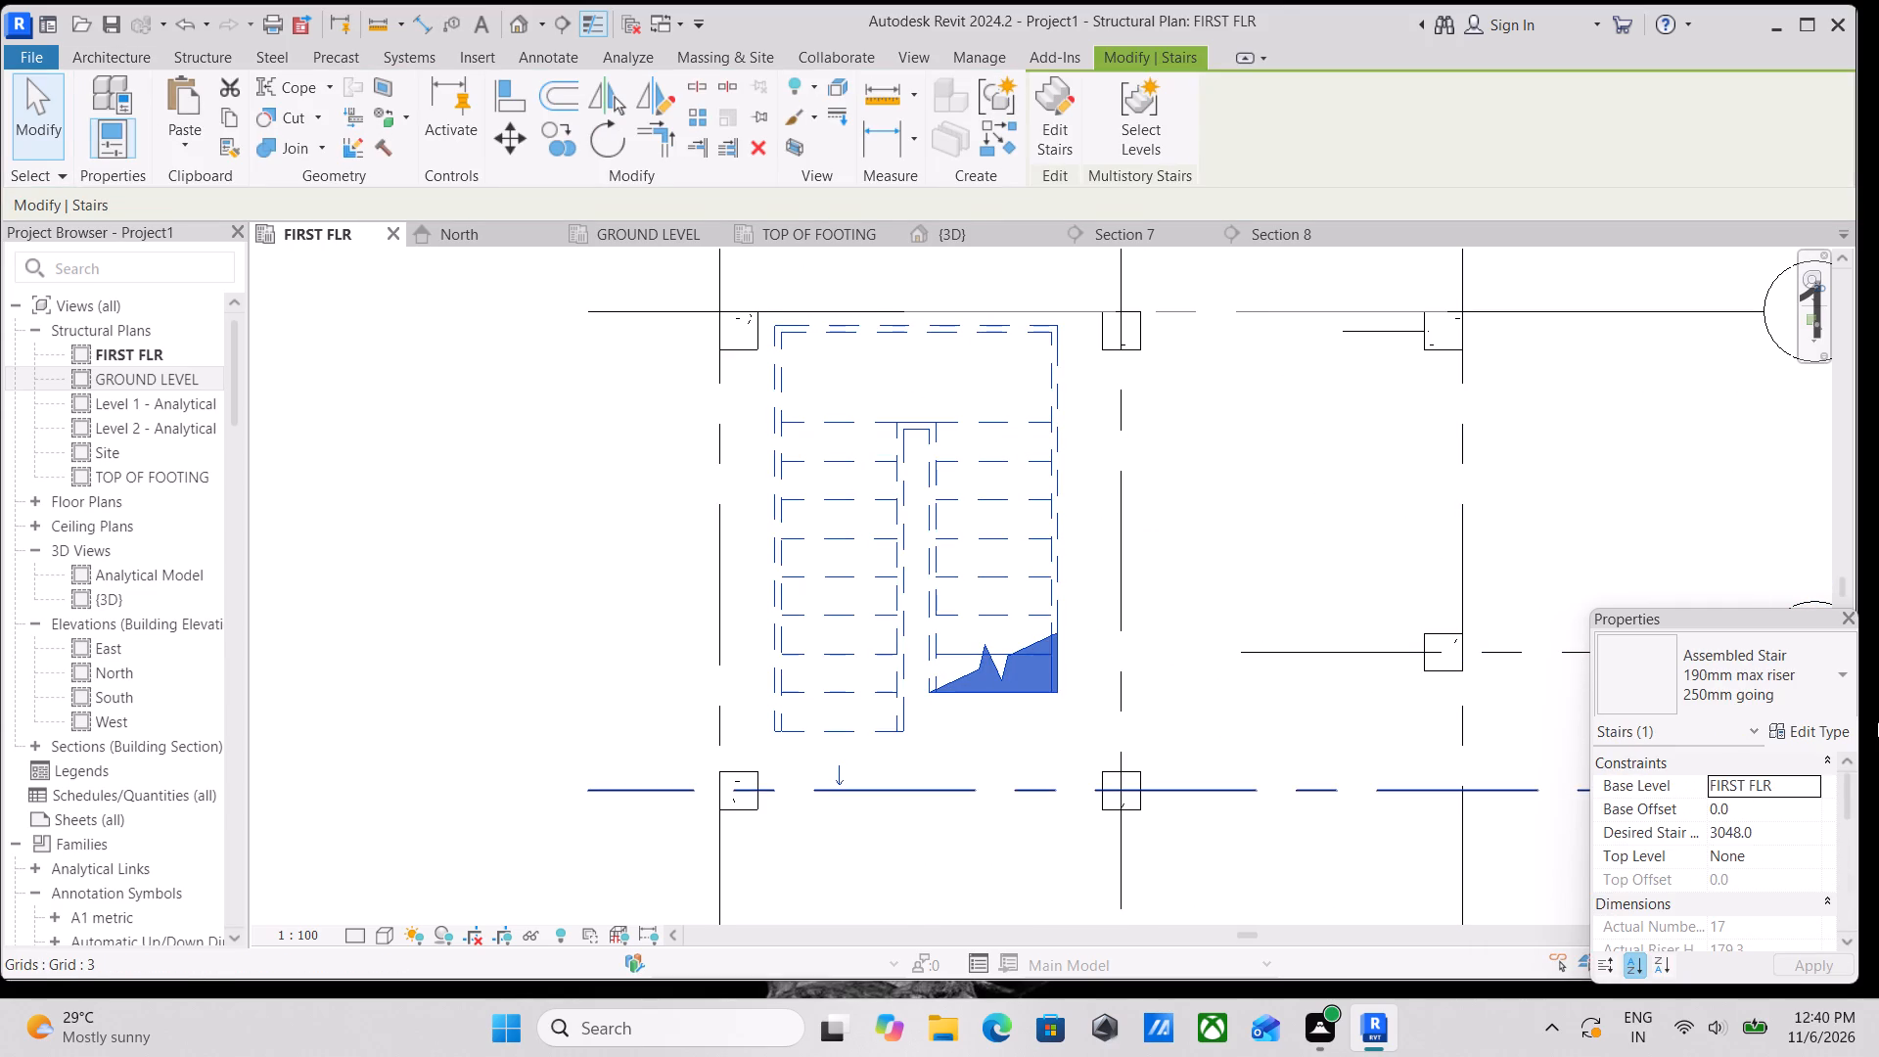
left_click(1826, 687)
left_click(1641, 511)
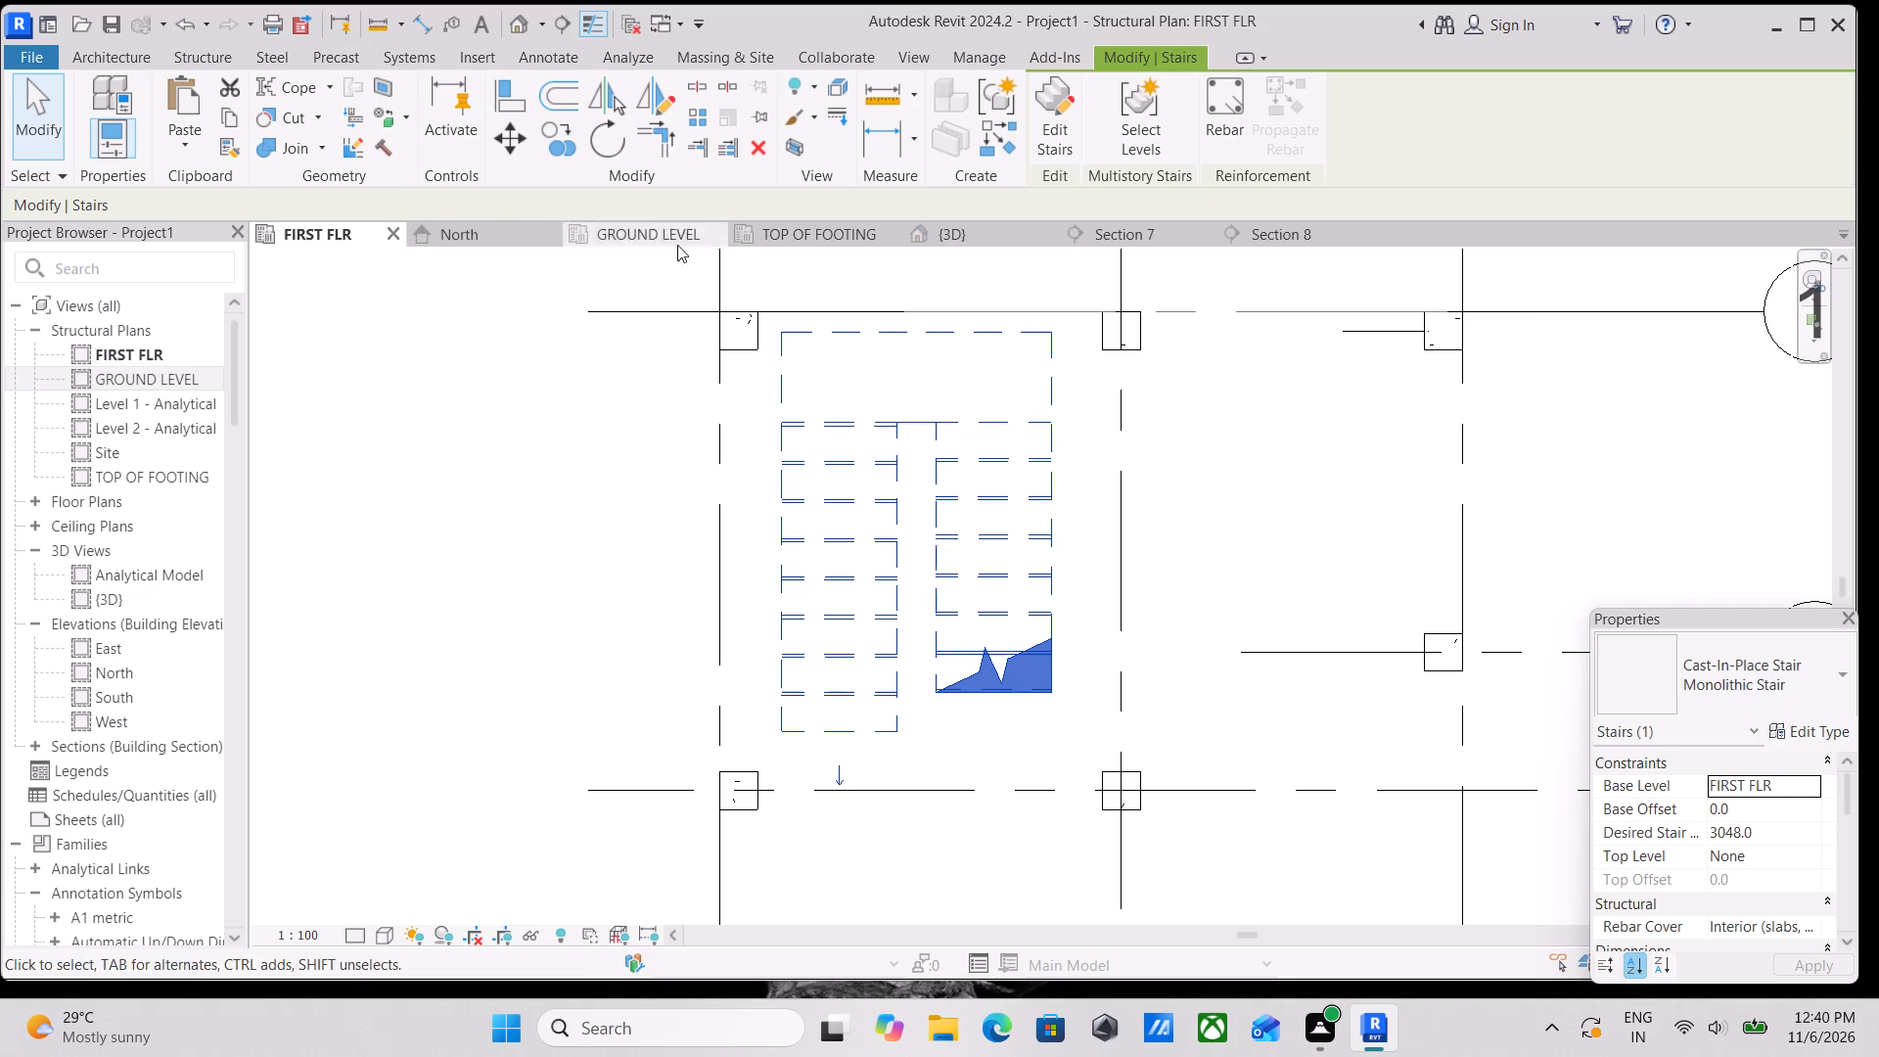
Turn on visibility for all model categories in the FIRST FLR plan's visibility/graphic overrides and apply the change.
left_click(967, 492)
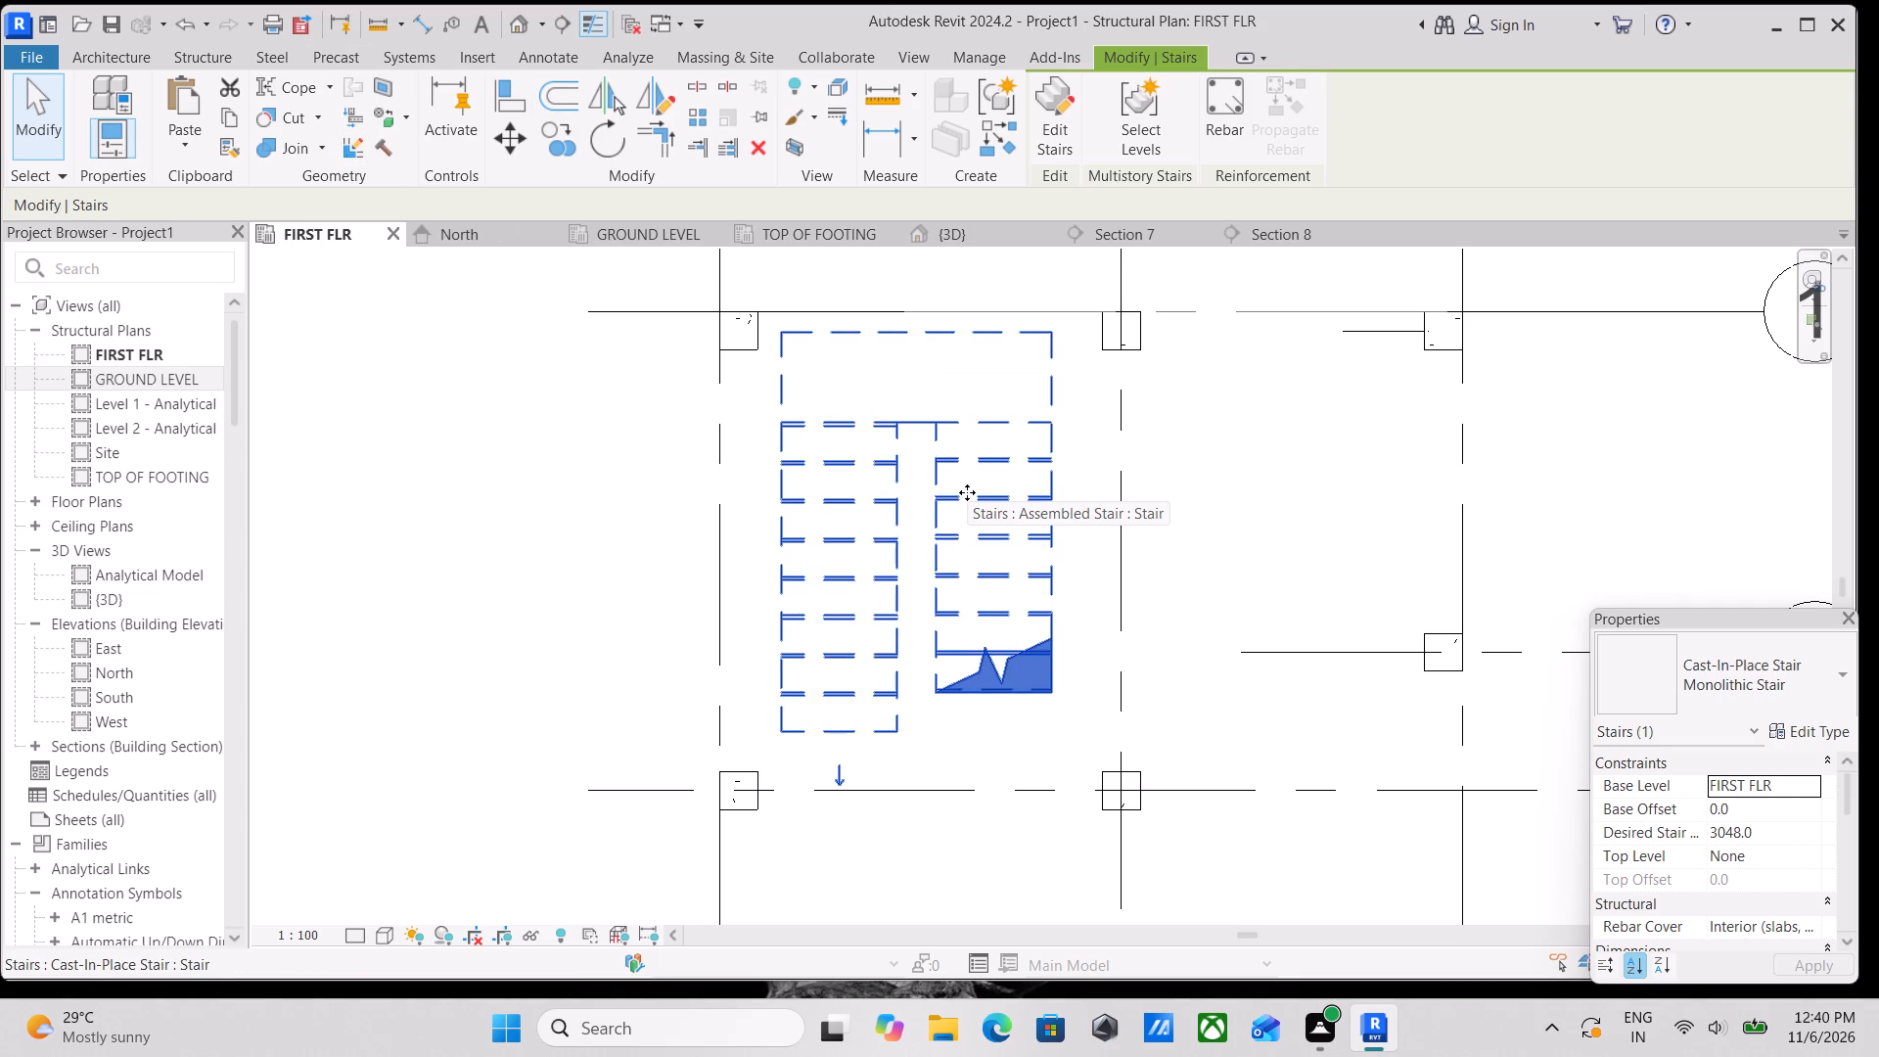
type("VV")
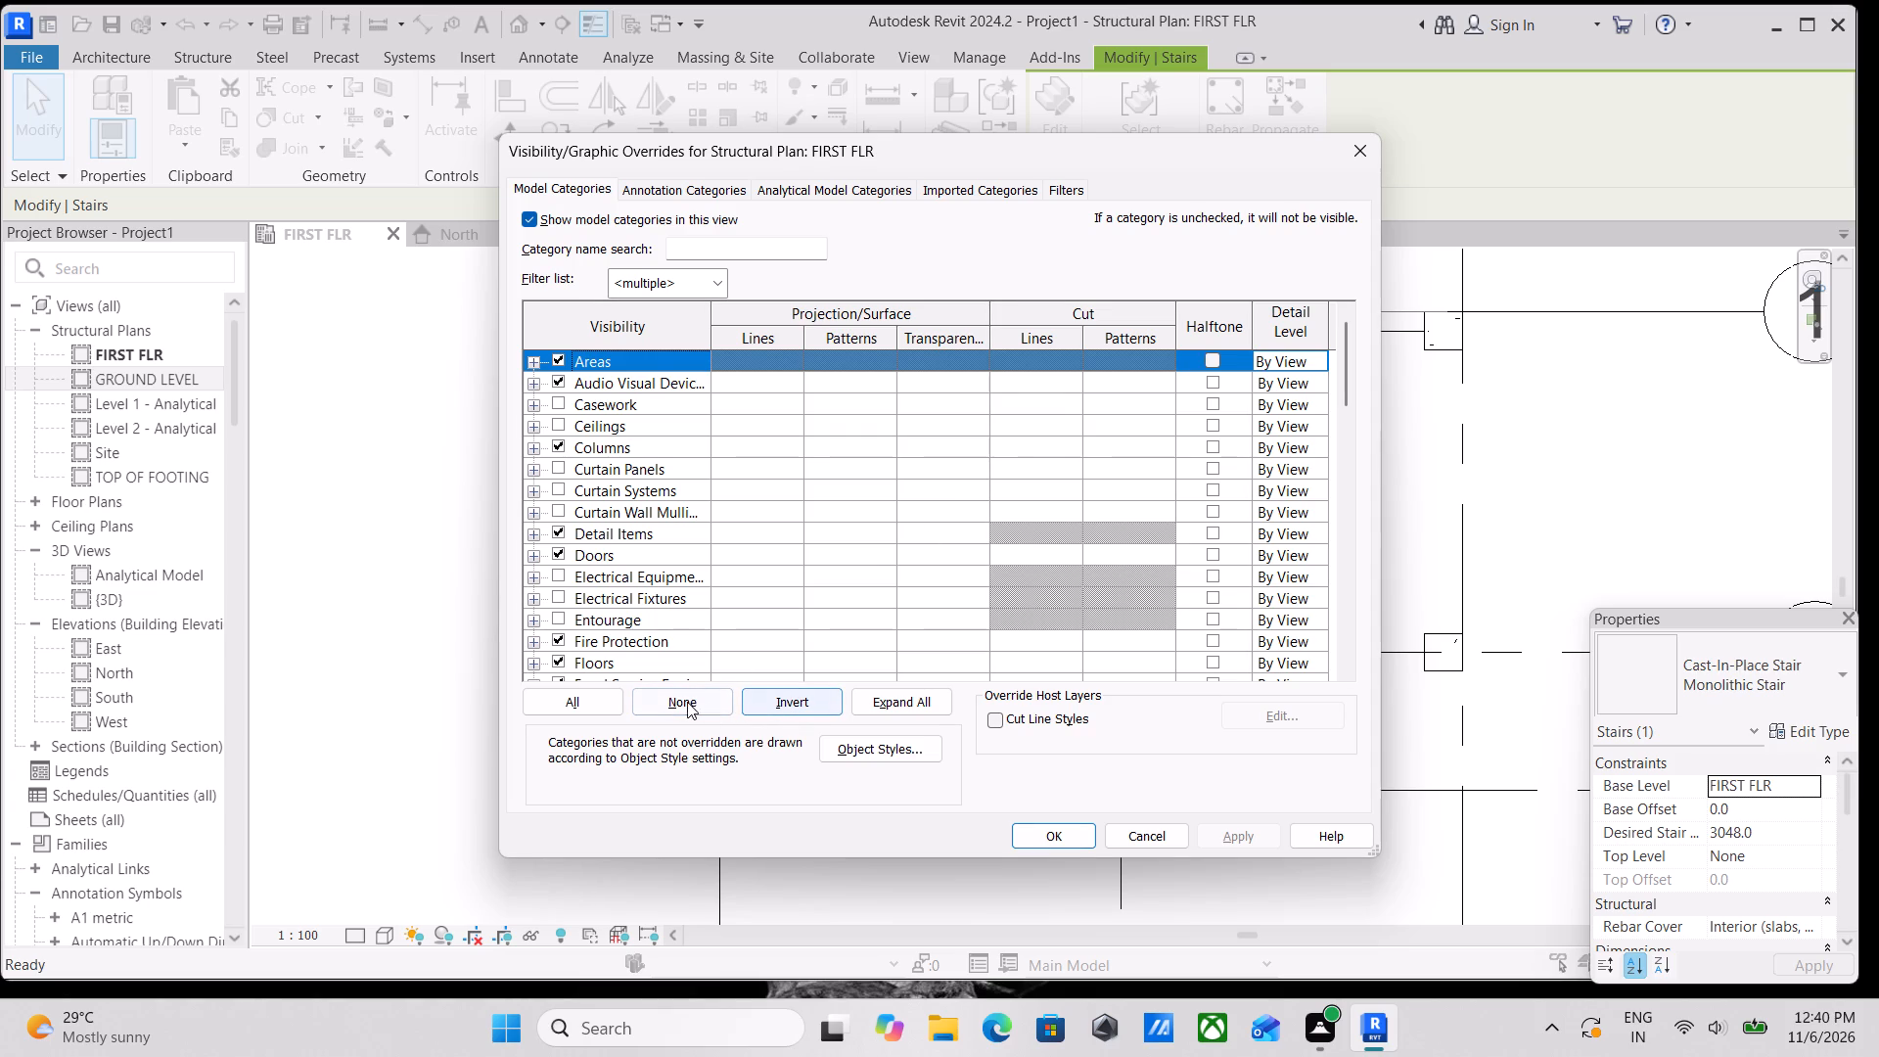
left_click(585, 697)
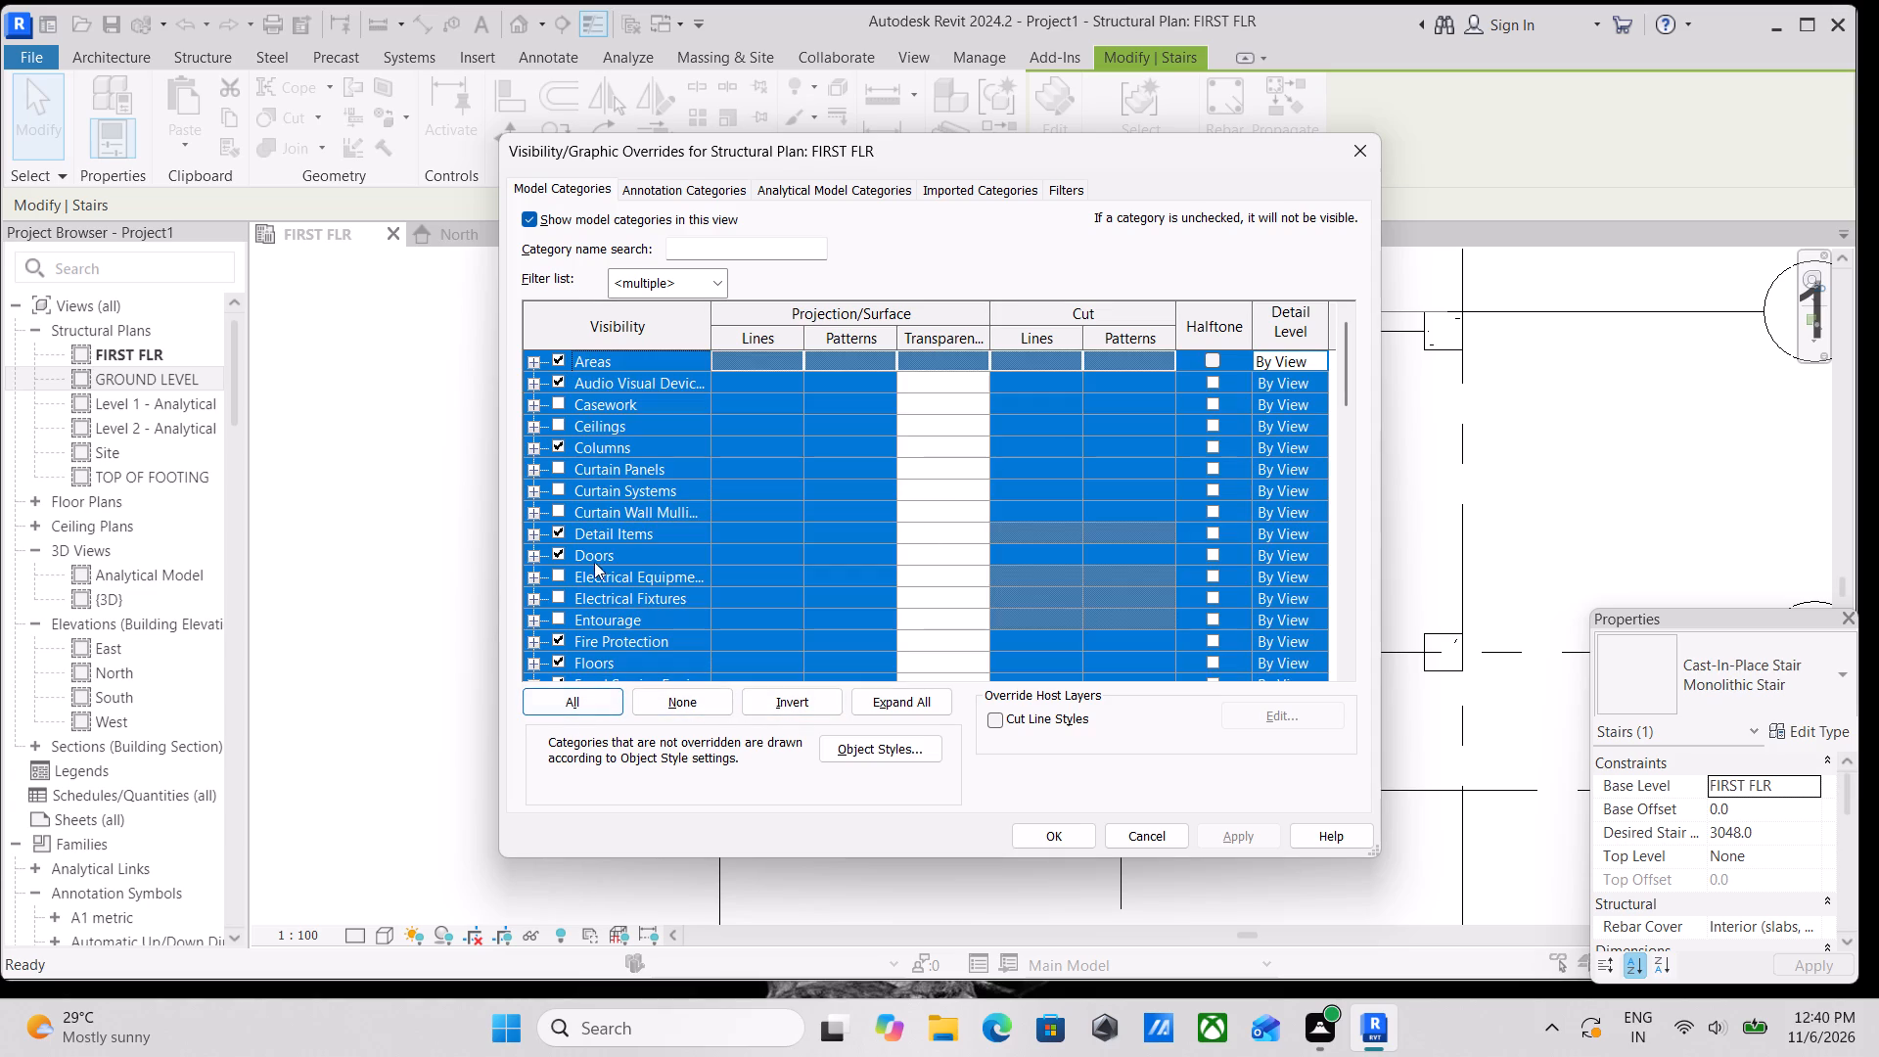
left_click(564, 572)
scroll(634, 630, "down", 5)
scroll(868, 687, "down", 2)
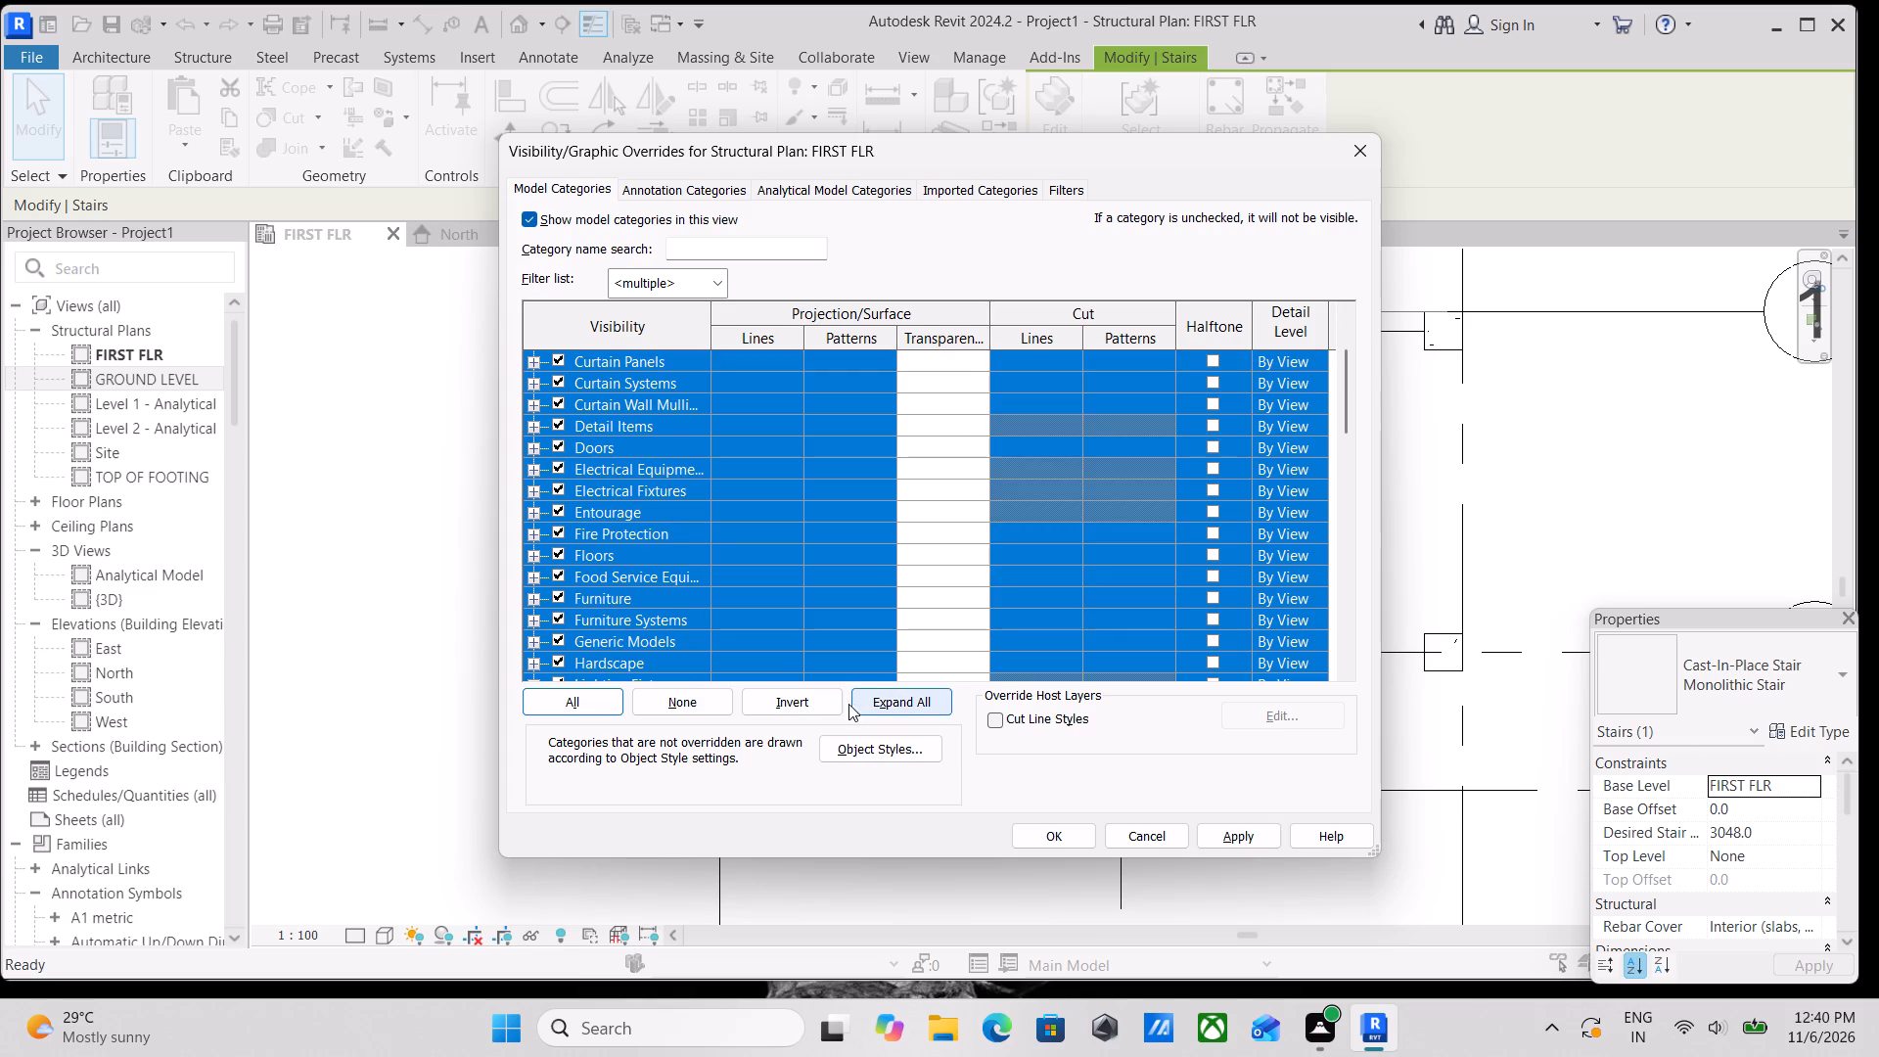
left_click(1253, 838)
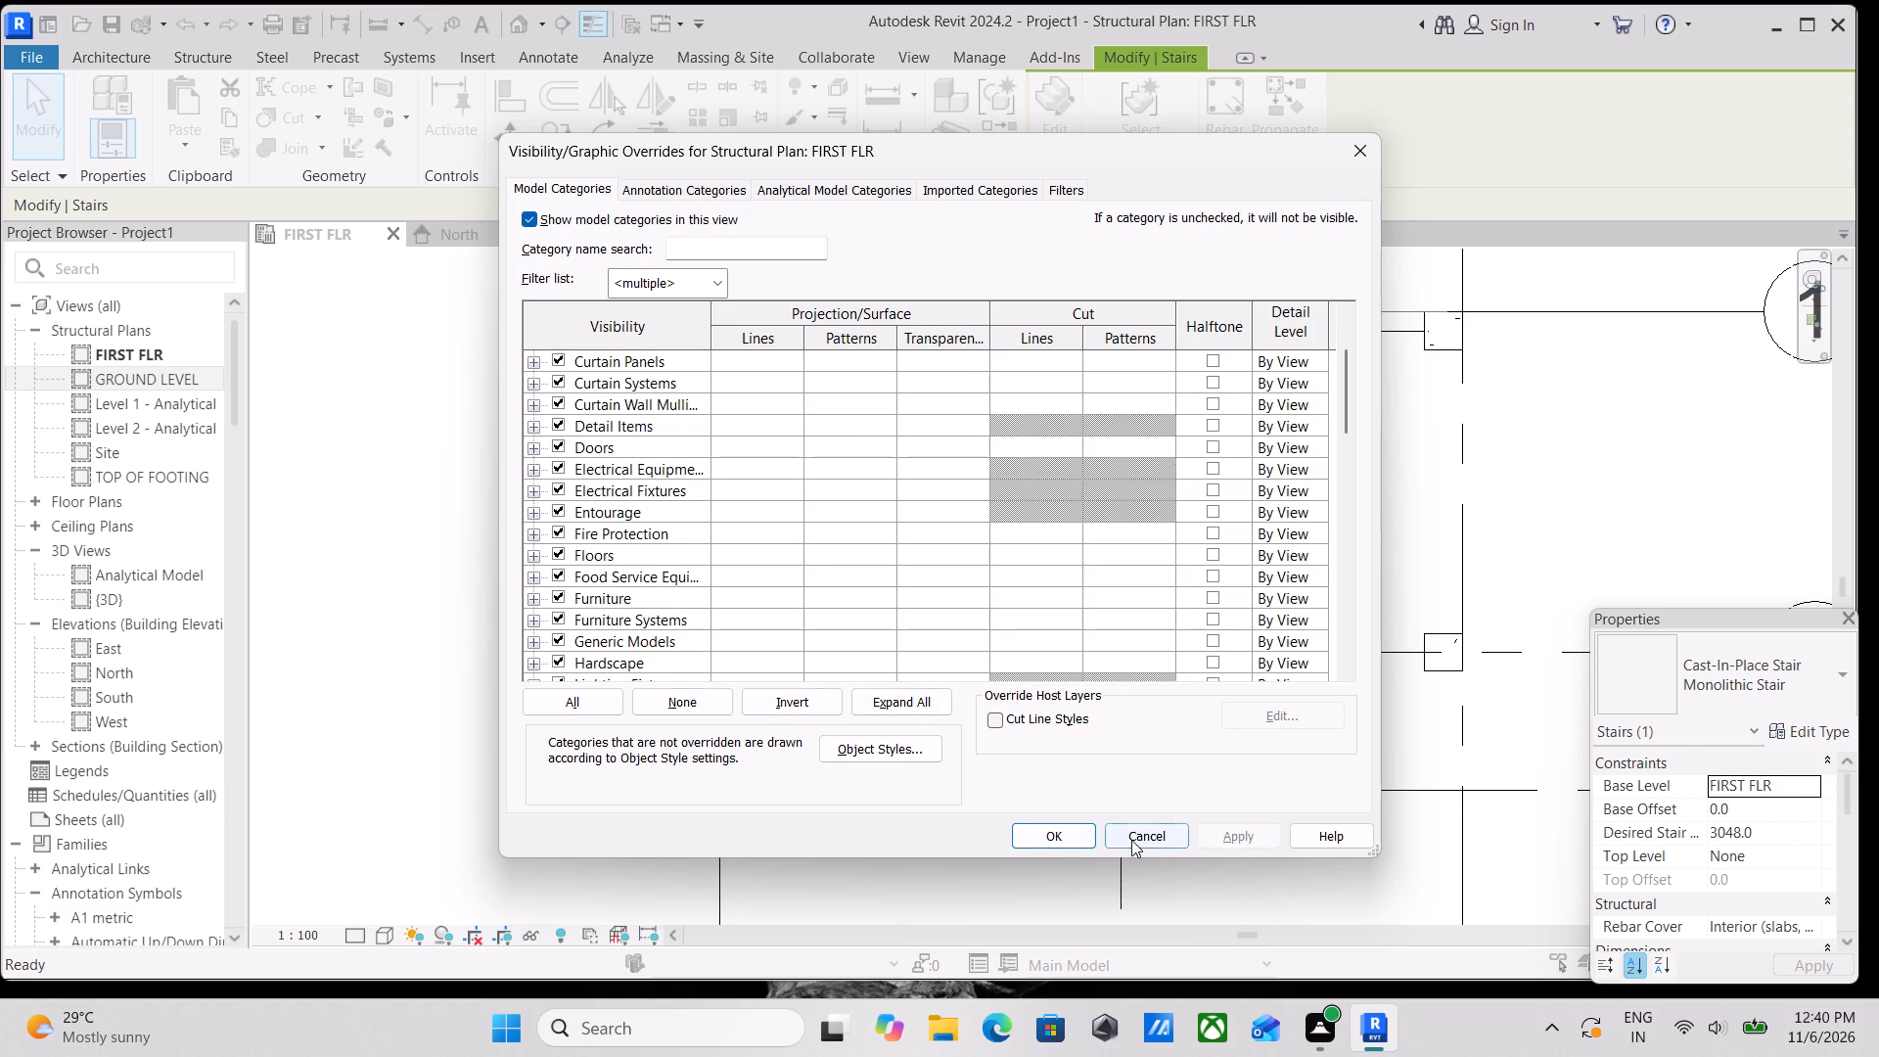
left_click(1026, 832)
Examine the stair area in FIRST FLR, the 3D model and the other open plan, section and elevation views, returning to FIRST FLR.
scroll(790, 449, "down", 3)
middle_click_drag(816, 448, 817, 477)
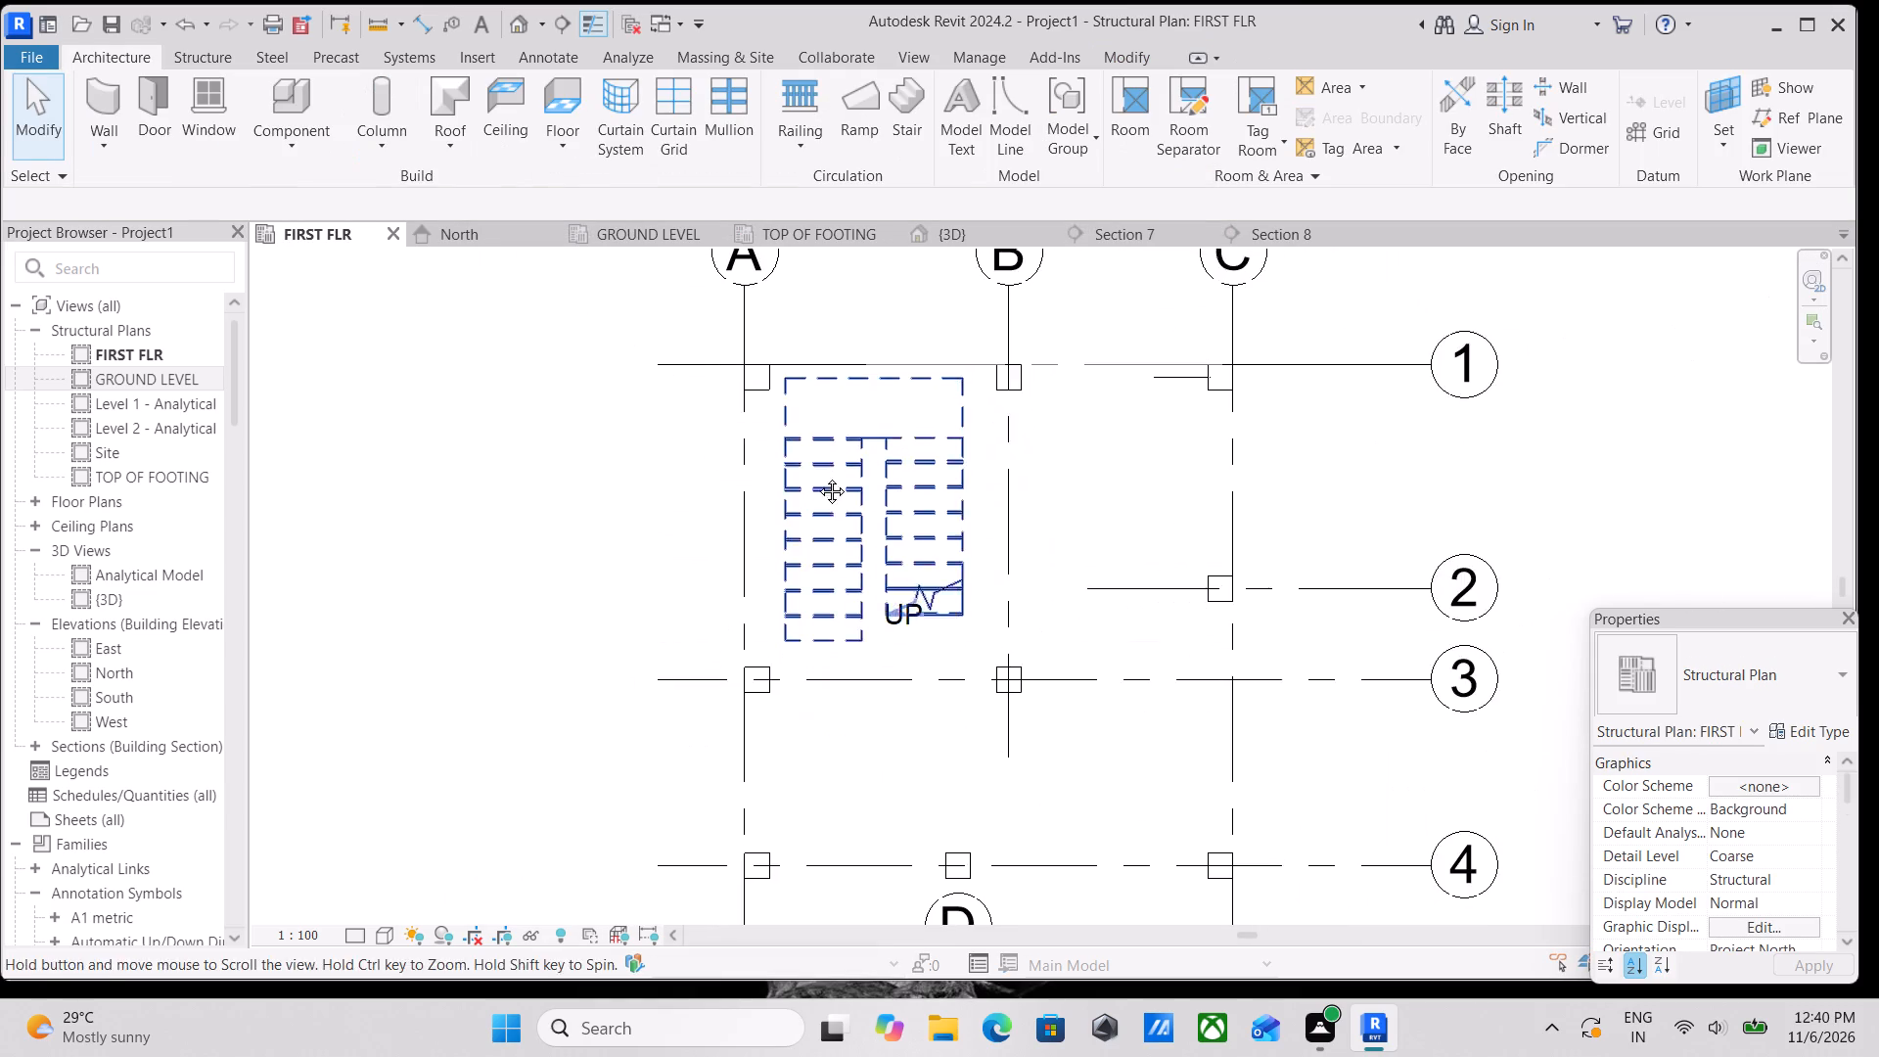
middle_click_drag(817, 477, 812, 504)
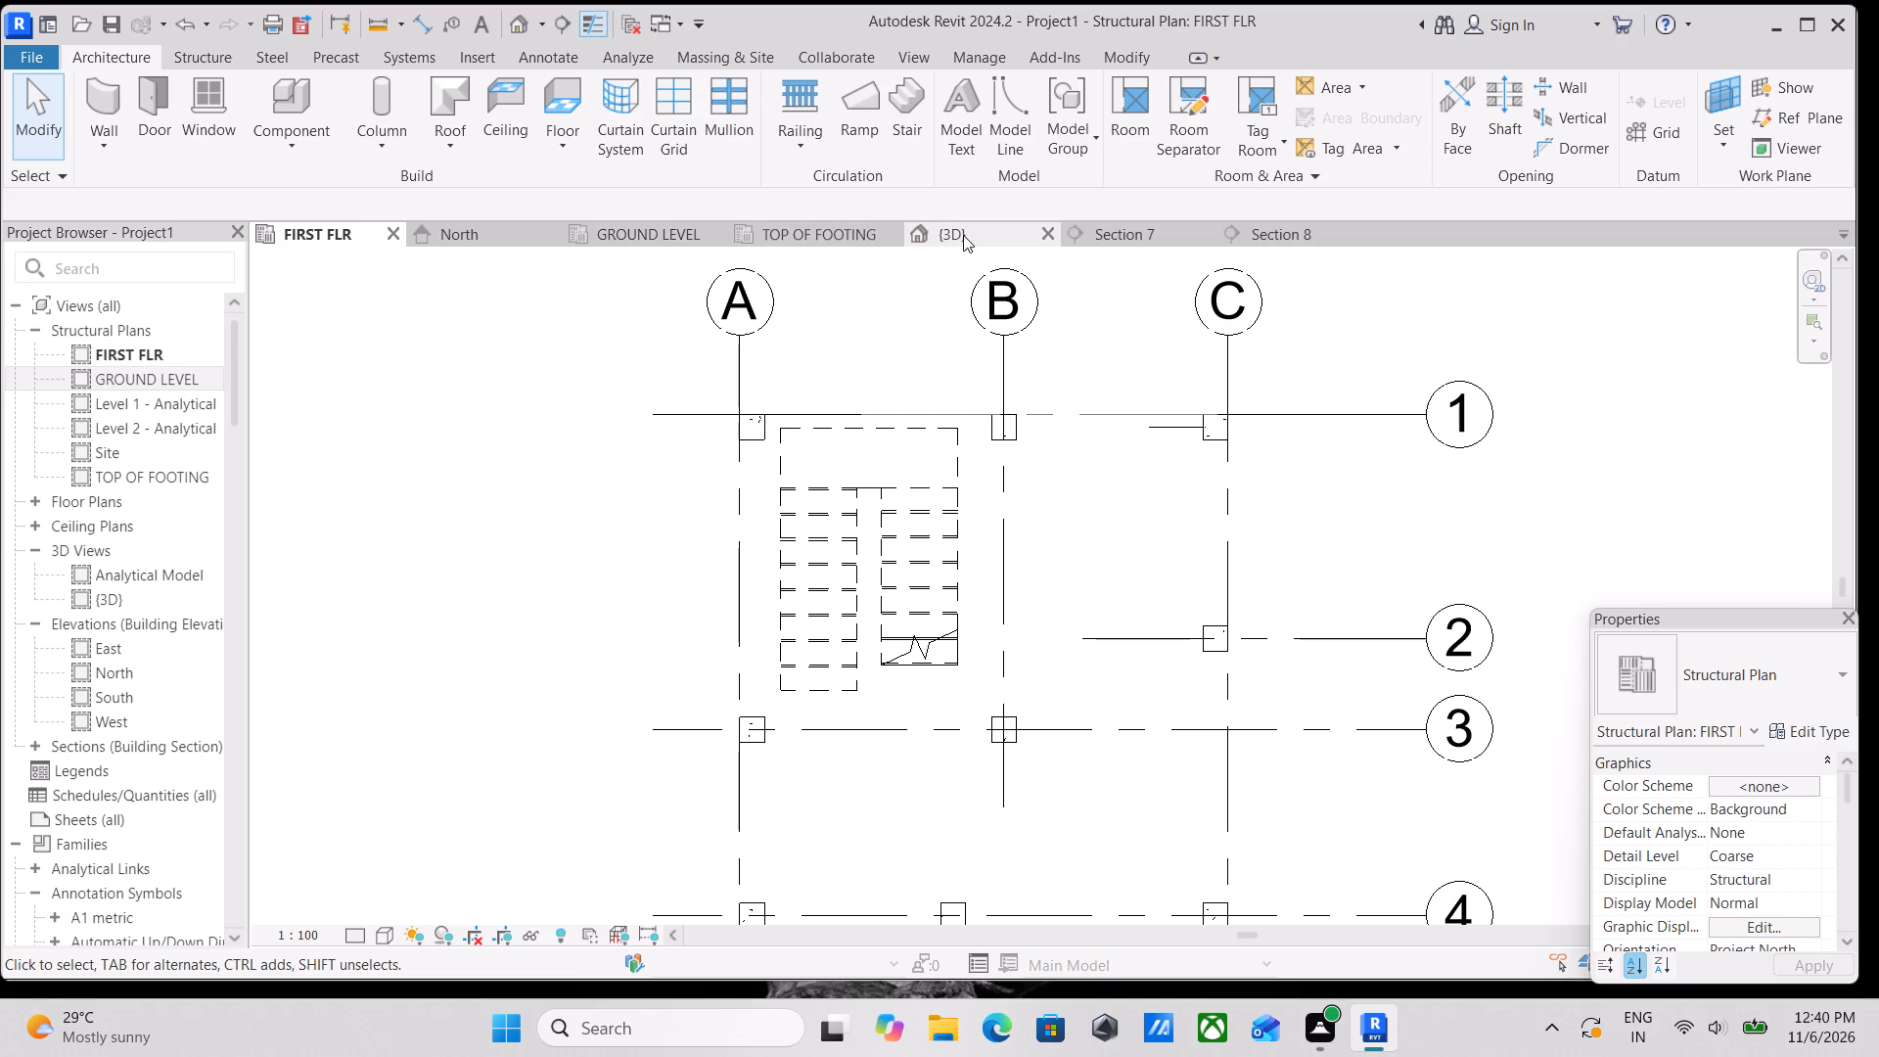
left_click(961, 235)
middle_click_drag(941, 424, 972, 785)
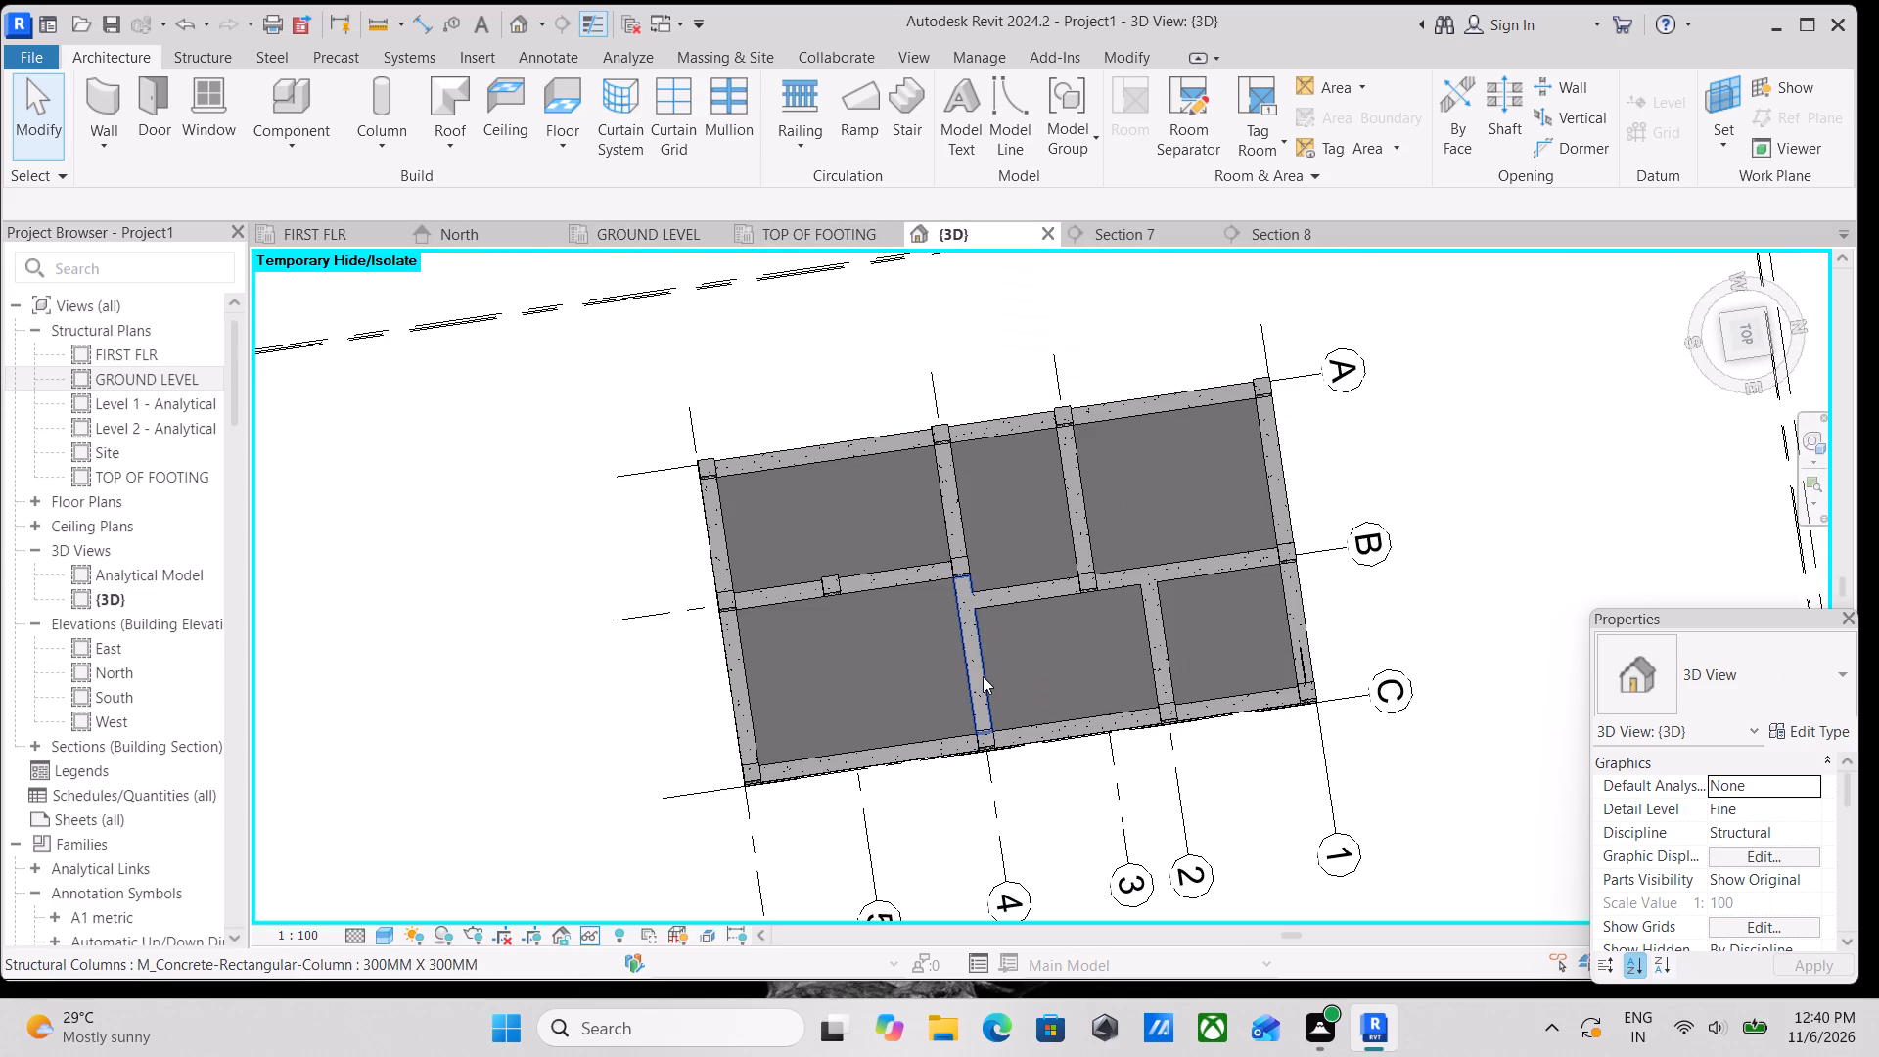
scroll(955, 571, "down", 2)
middle_click_drag(955, 579, 950, 733)
scroll(1000, 641, "down", 3)
middle_click_drag(1002, 664, 1089, 383, "shift")
middle_click_drag(986, 780, 999, 560)
left_click(830, 228)
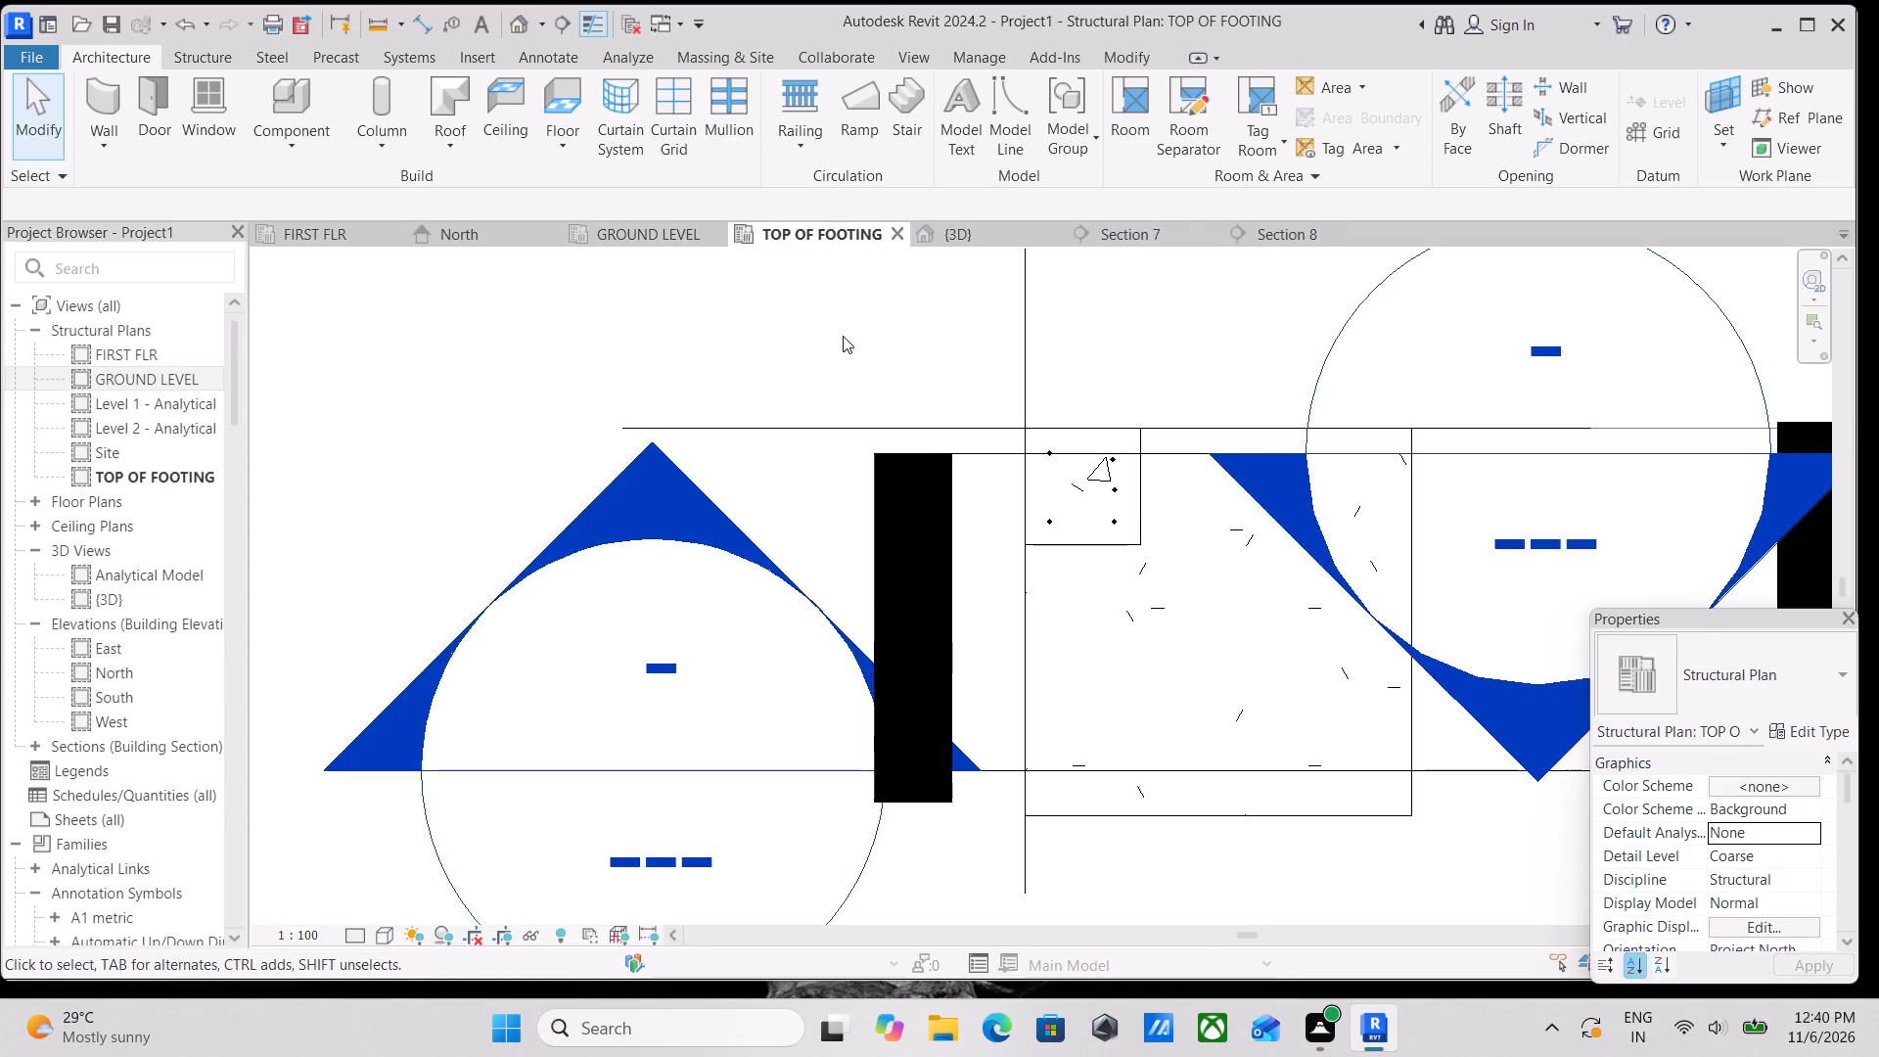
scroll(865, 679, "up", 1)
middle_click_drag(865, 675, 861, 522)
left_click(1125, 241)
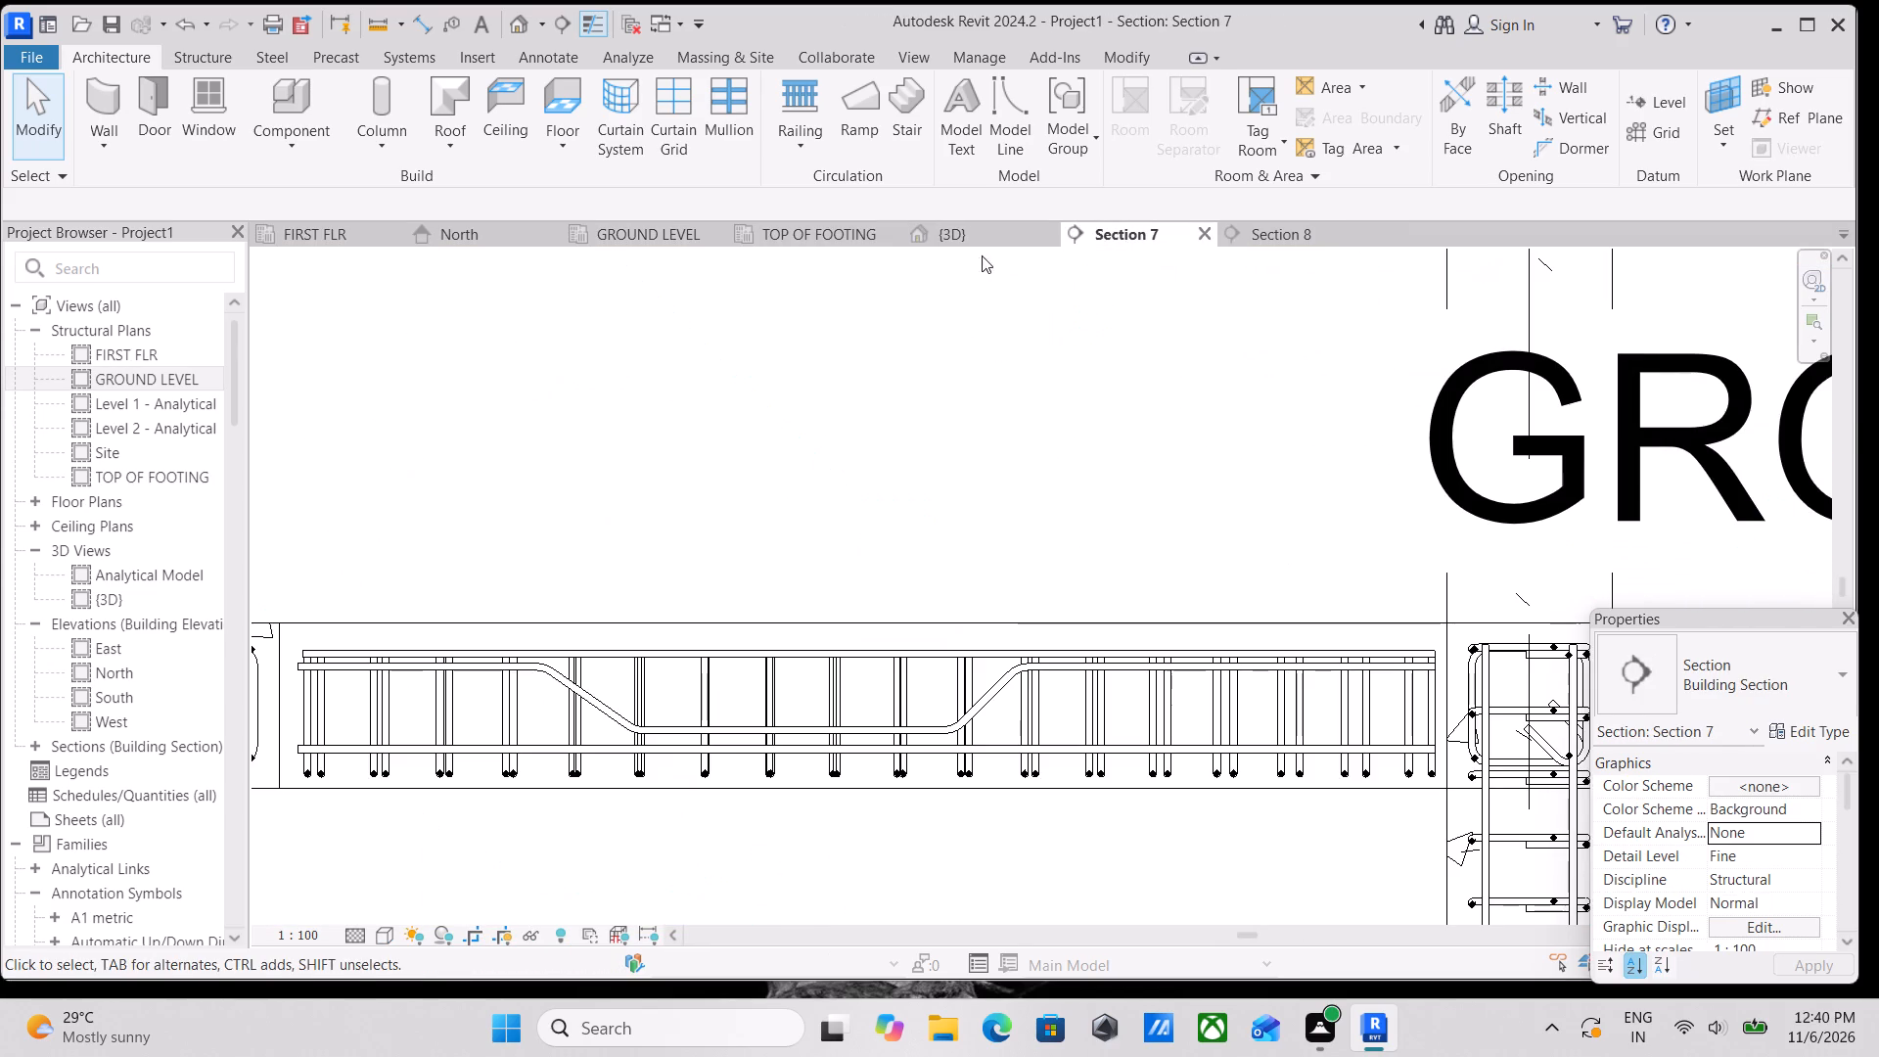
left_click(955, 243)
left_click(1235, 240)
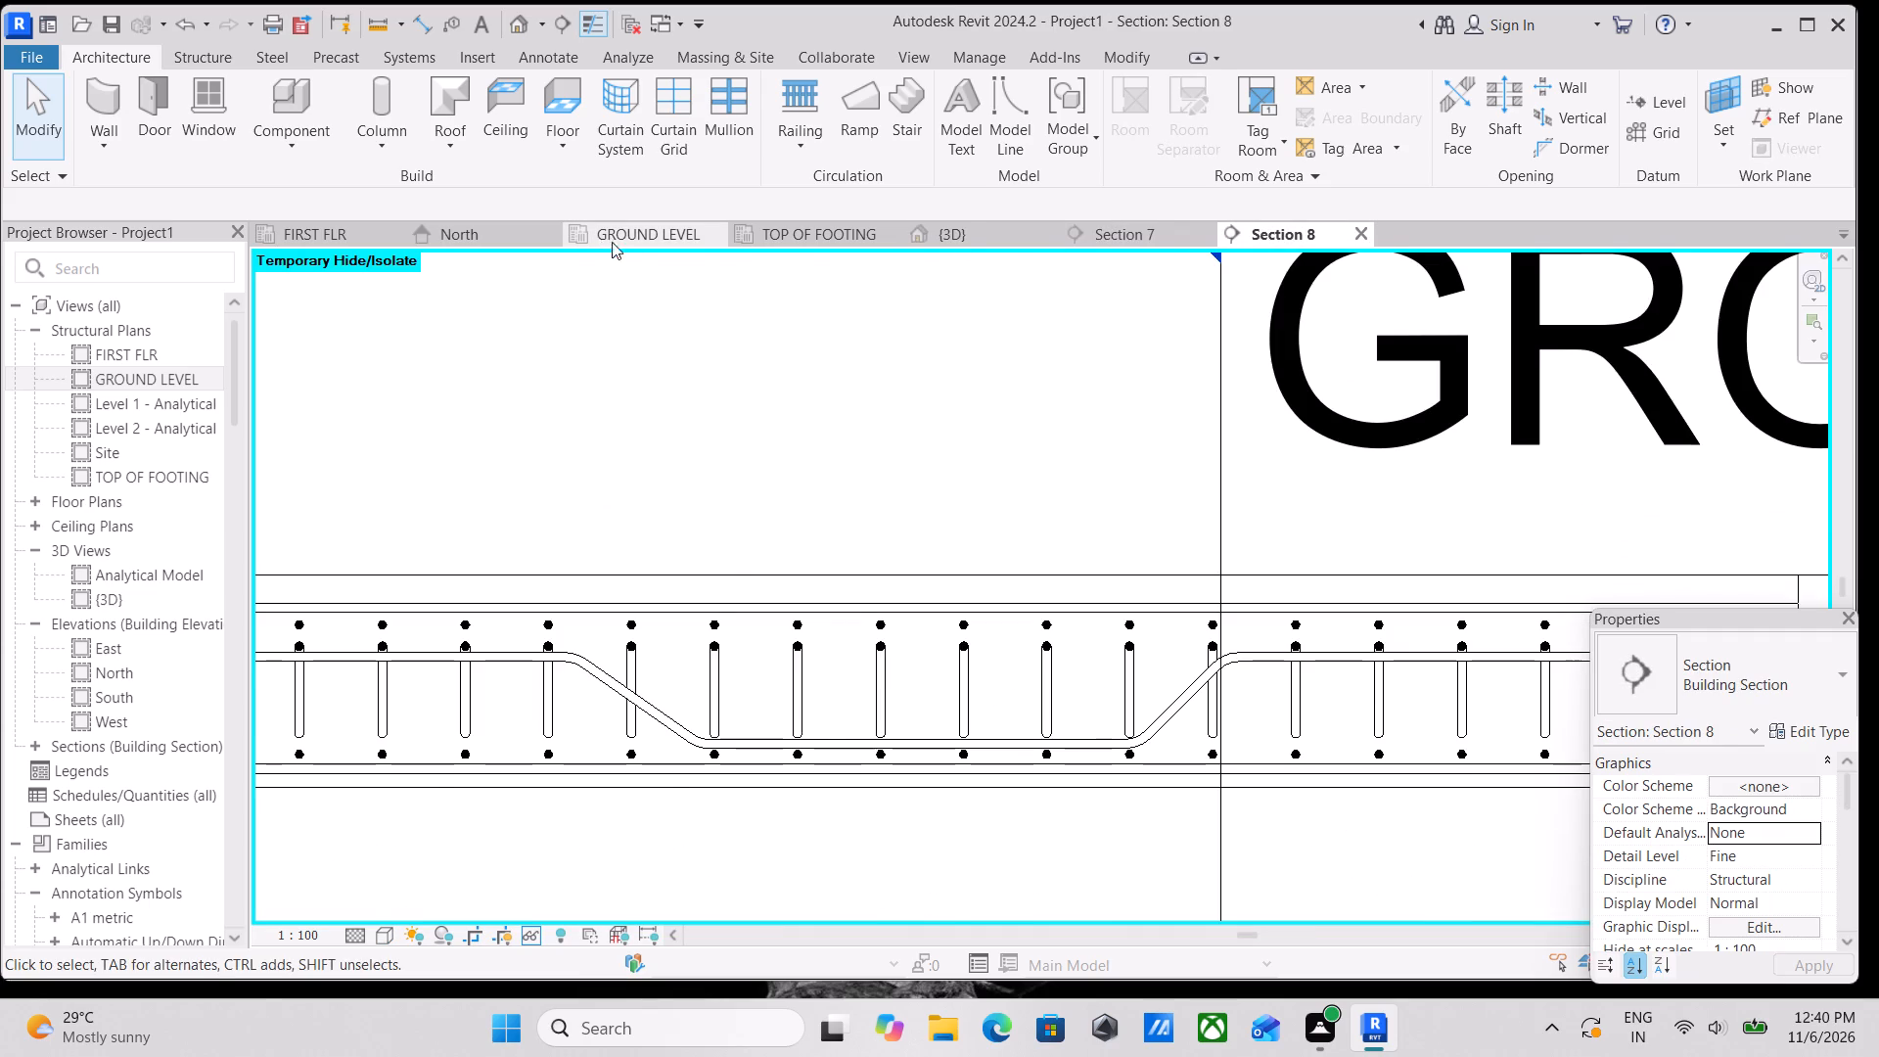
left_click(603, 237)
left_click(464, 230)
left_click(288, 225)
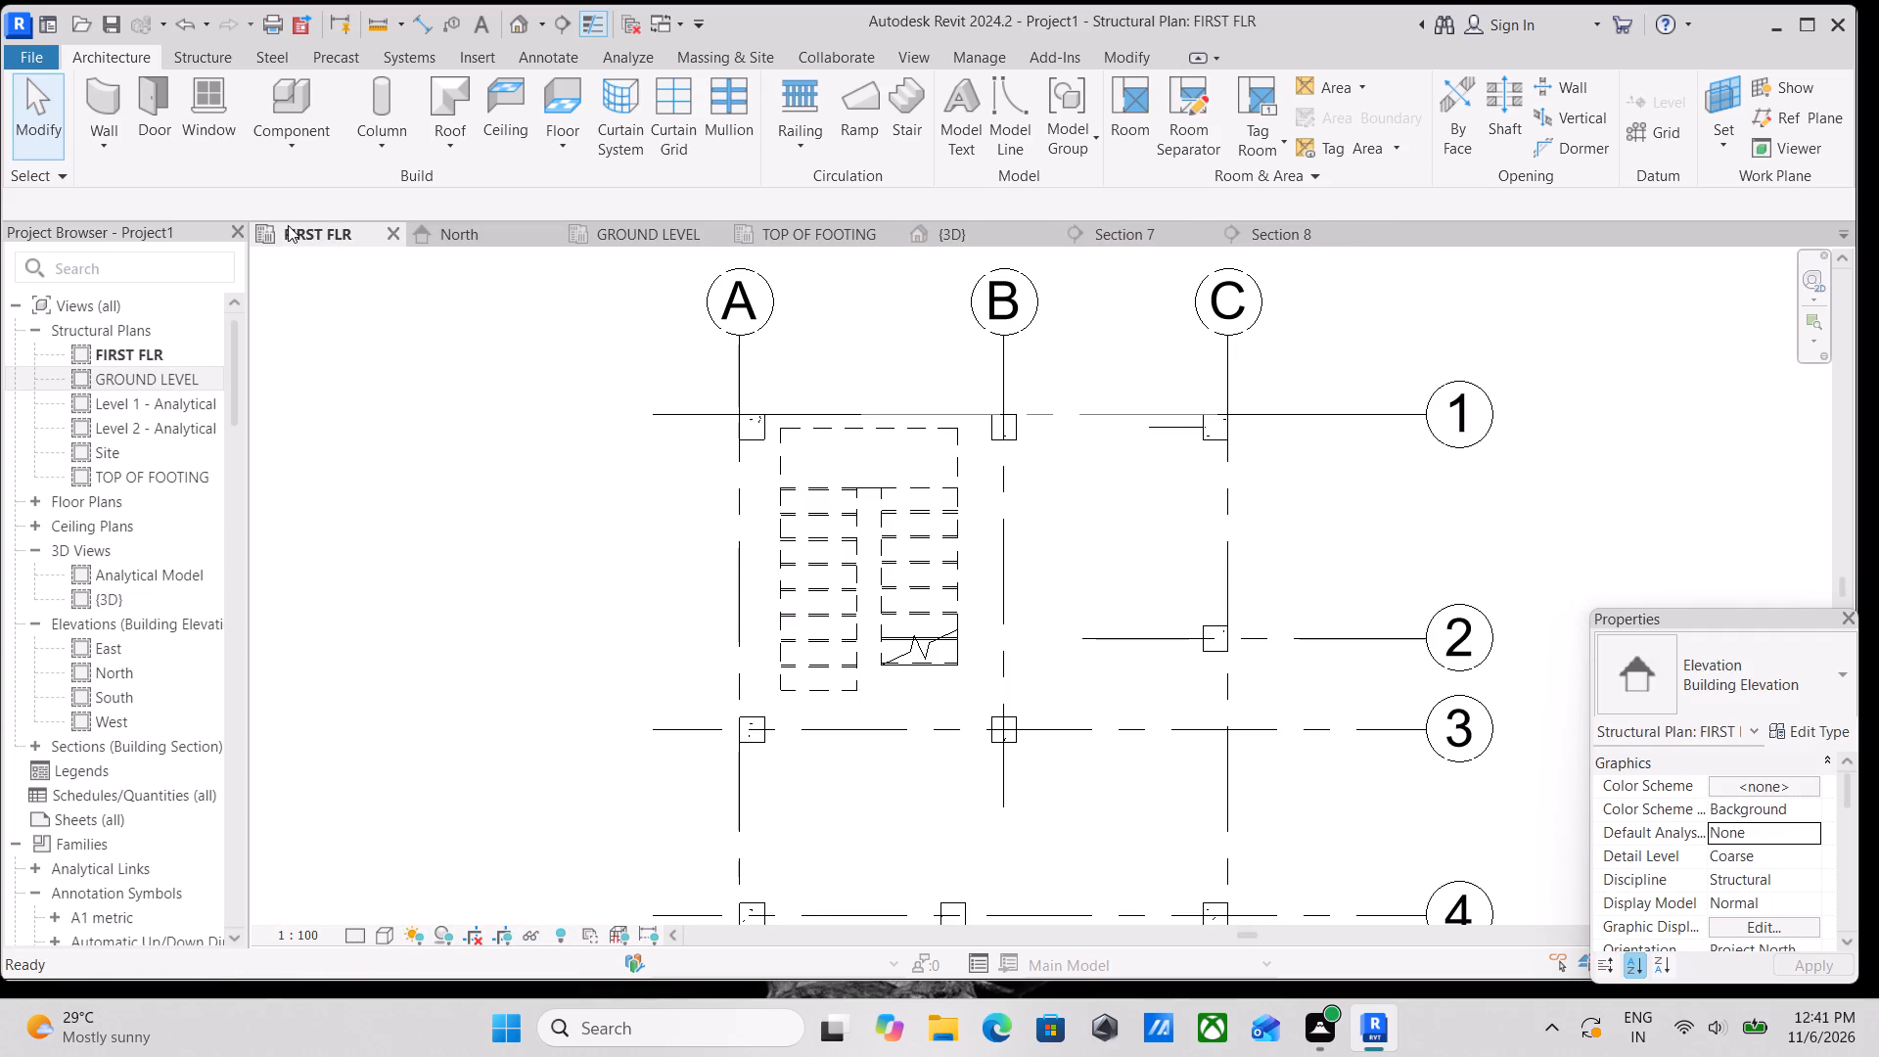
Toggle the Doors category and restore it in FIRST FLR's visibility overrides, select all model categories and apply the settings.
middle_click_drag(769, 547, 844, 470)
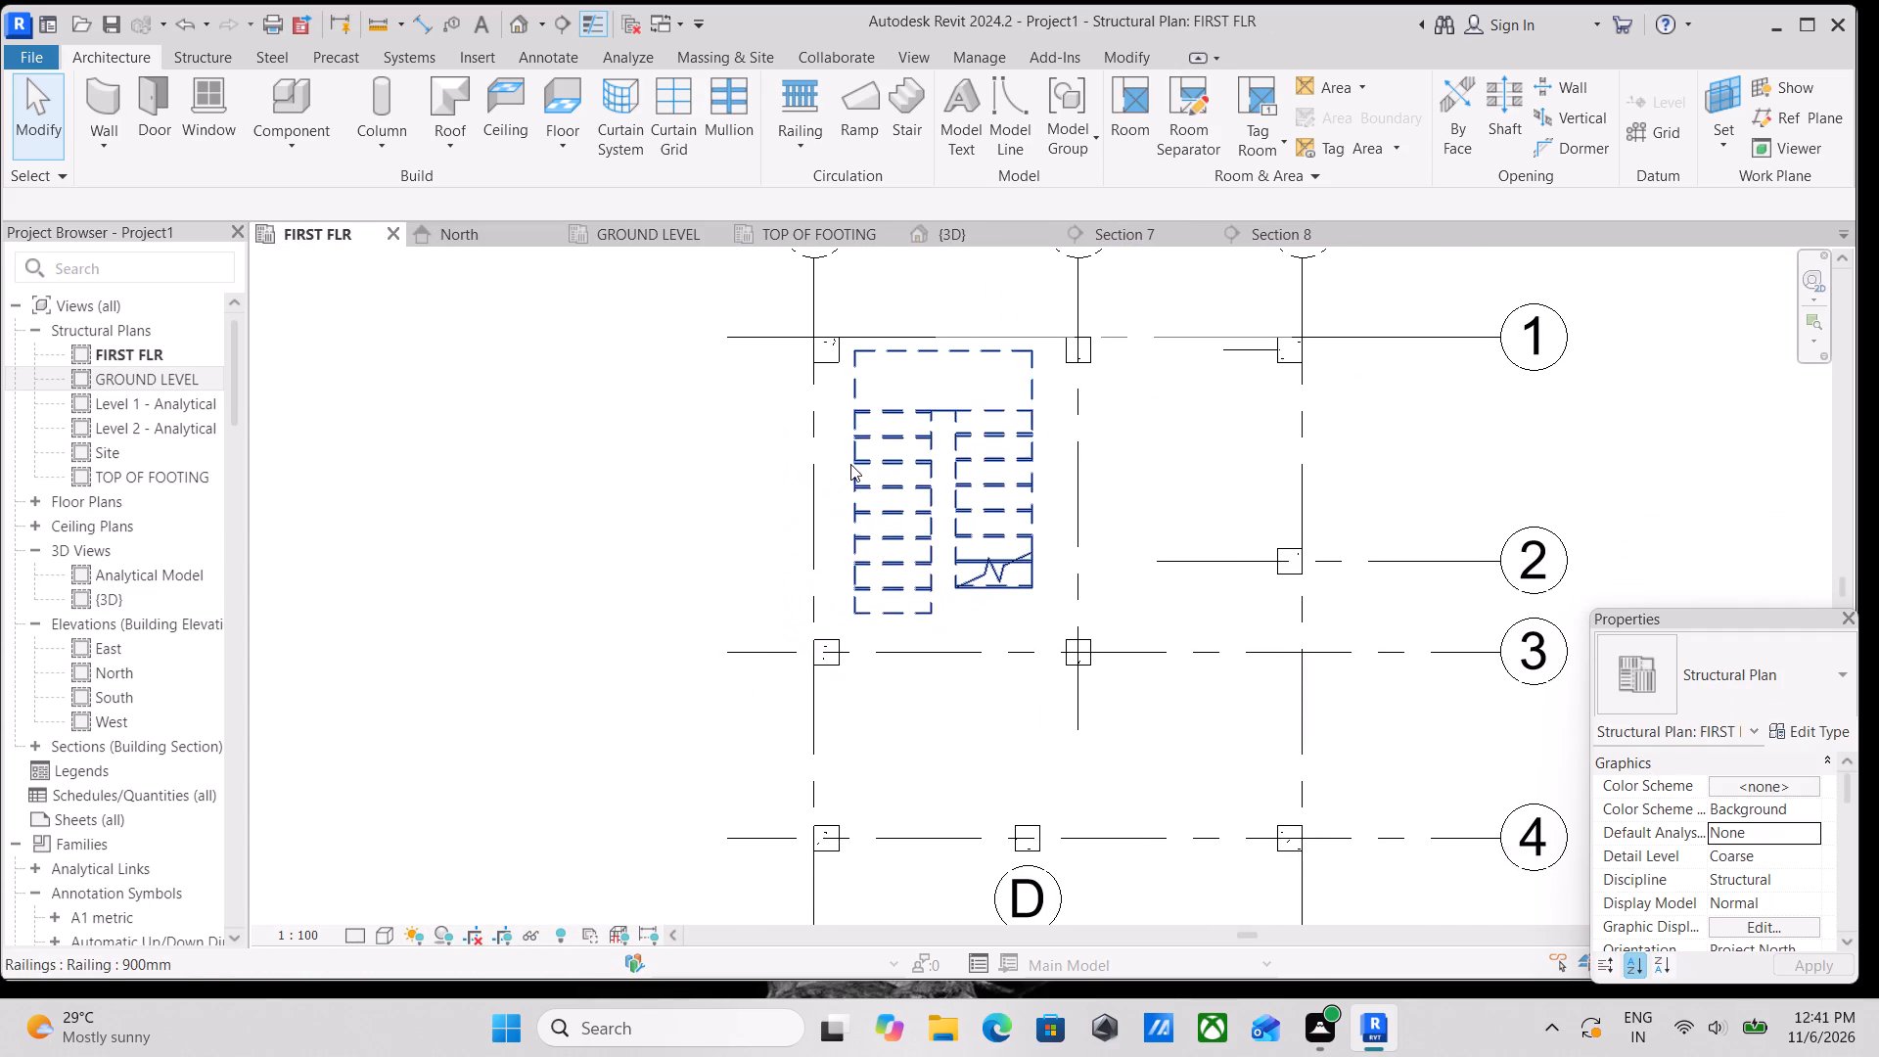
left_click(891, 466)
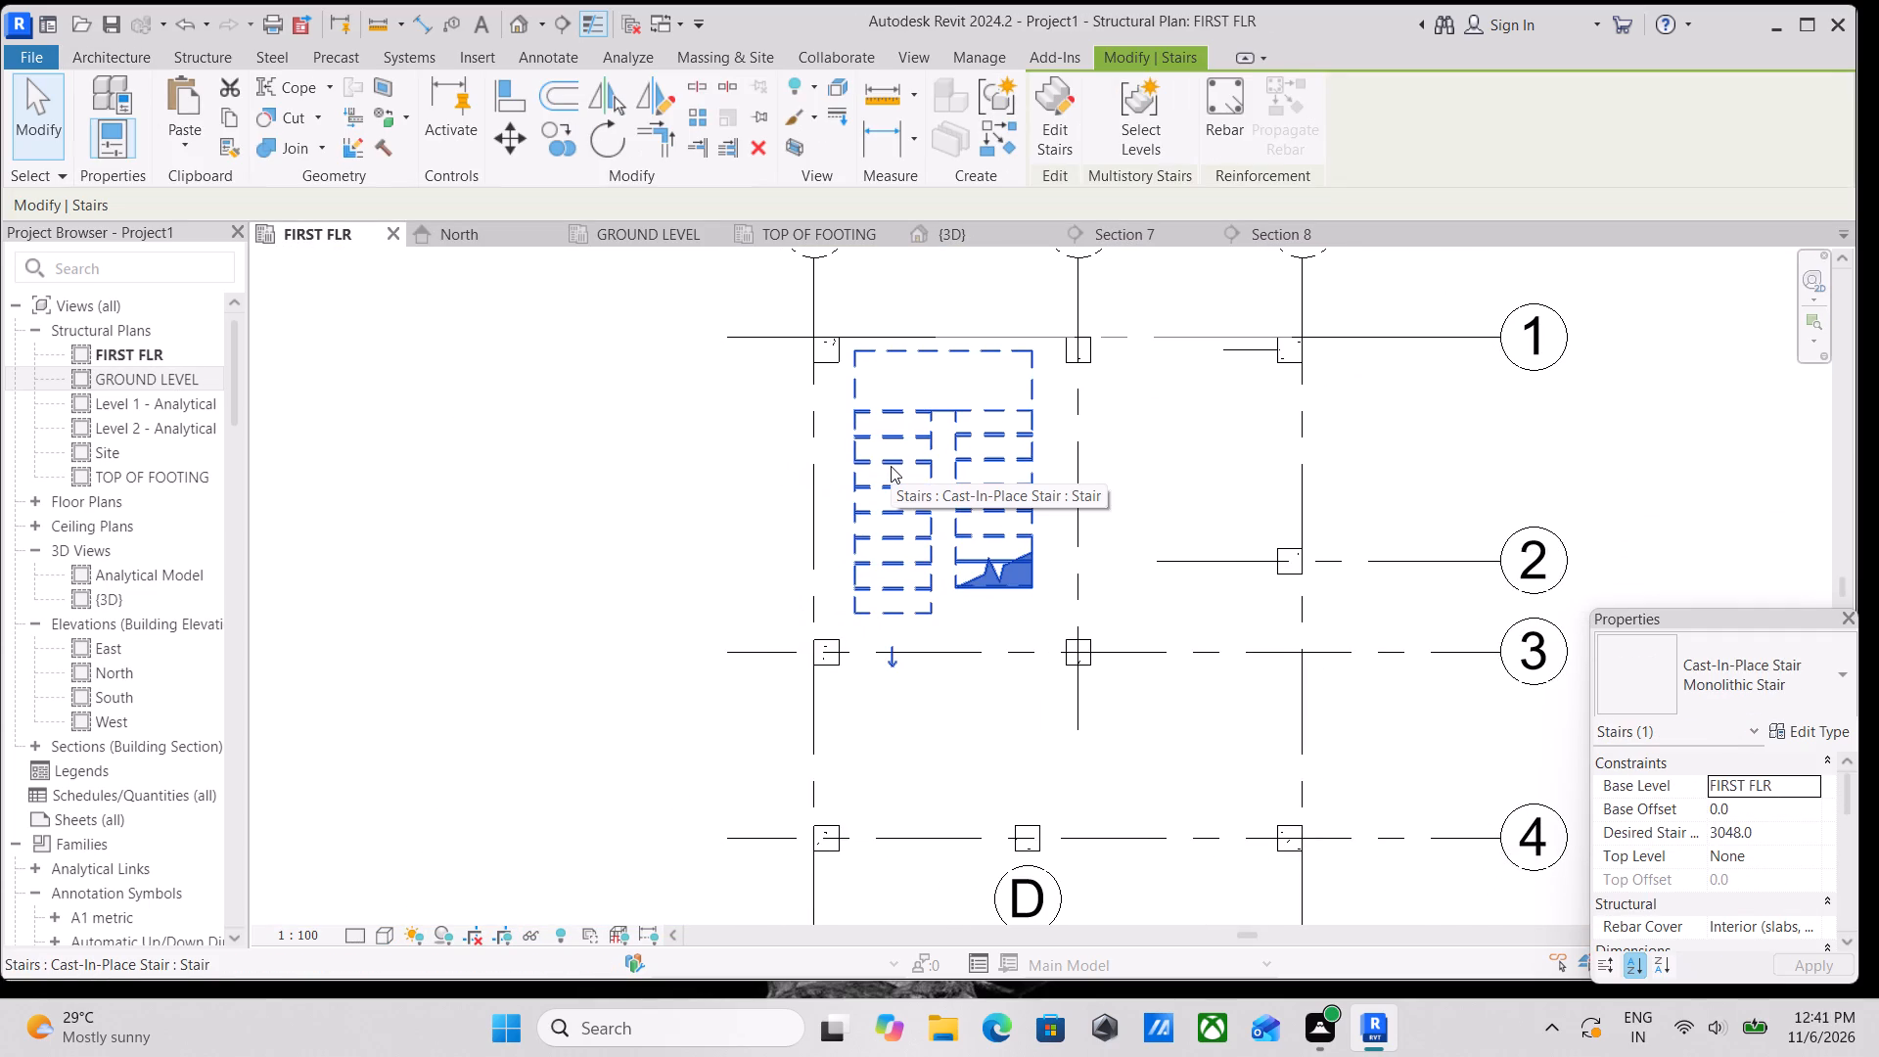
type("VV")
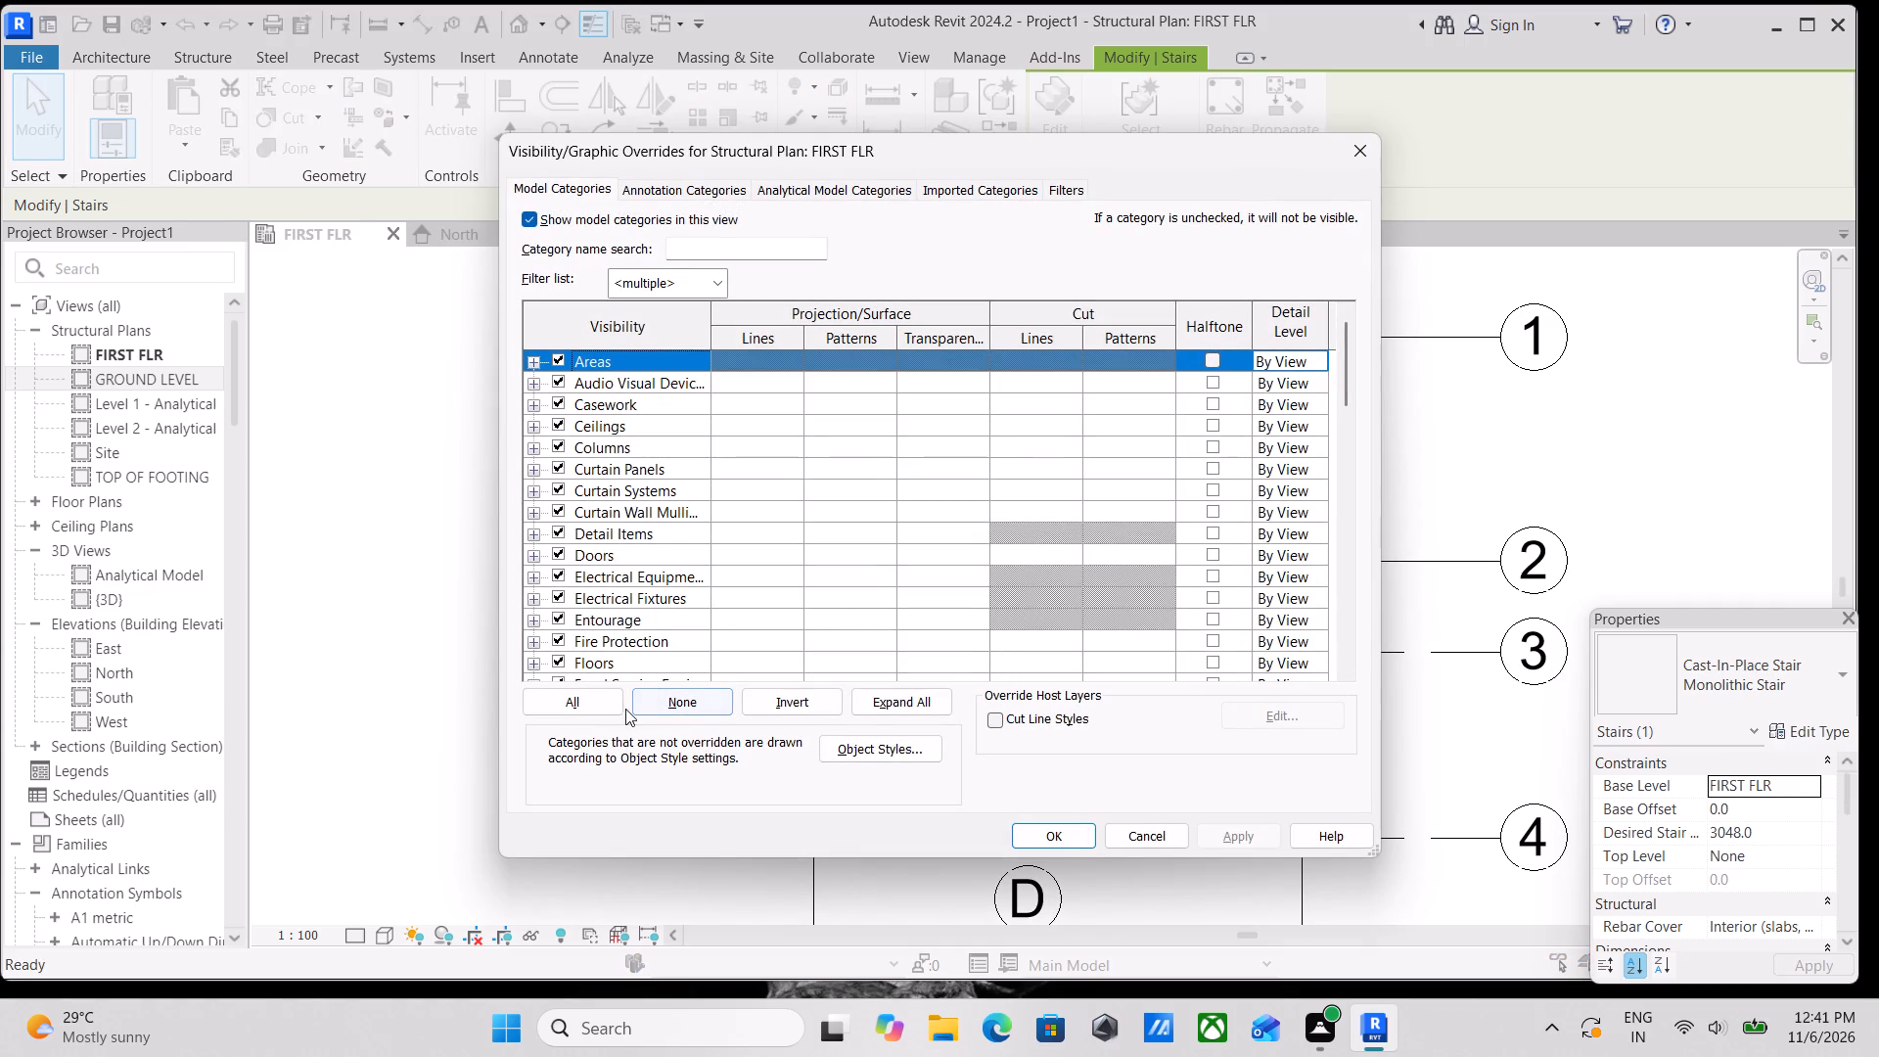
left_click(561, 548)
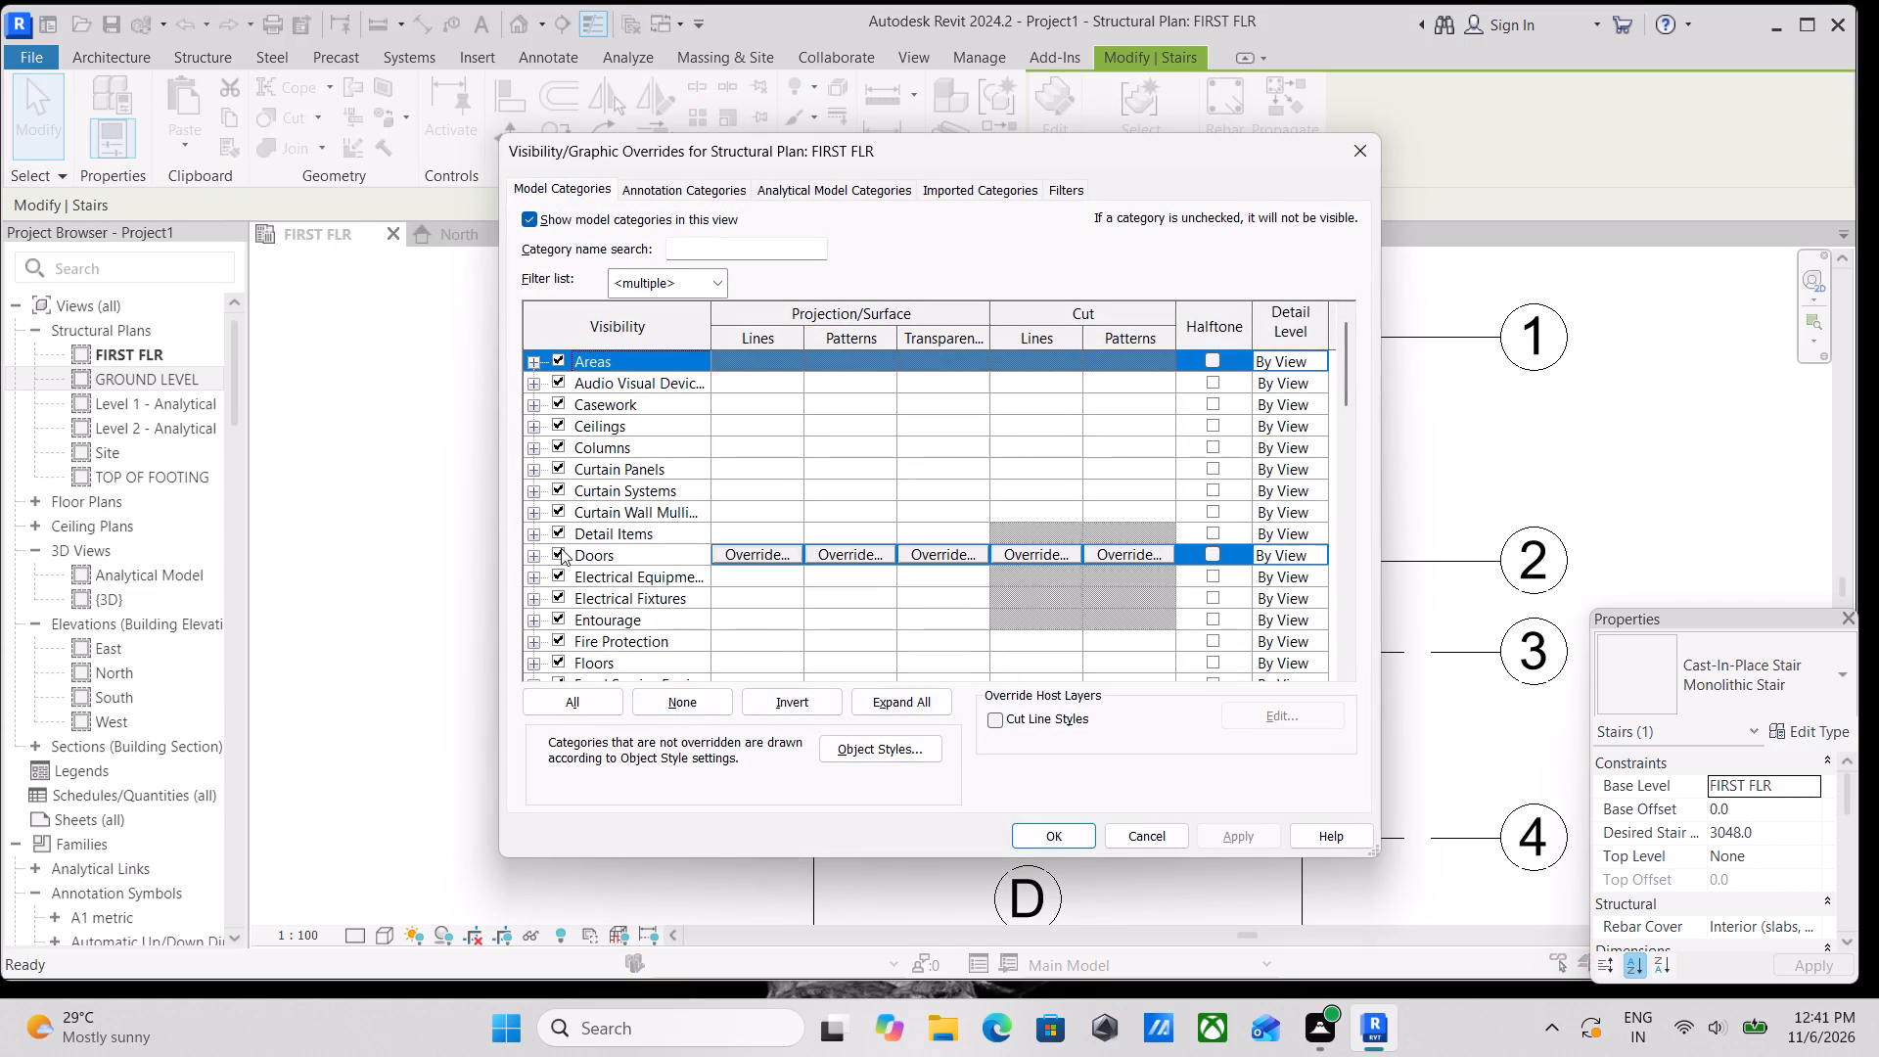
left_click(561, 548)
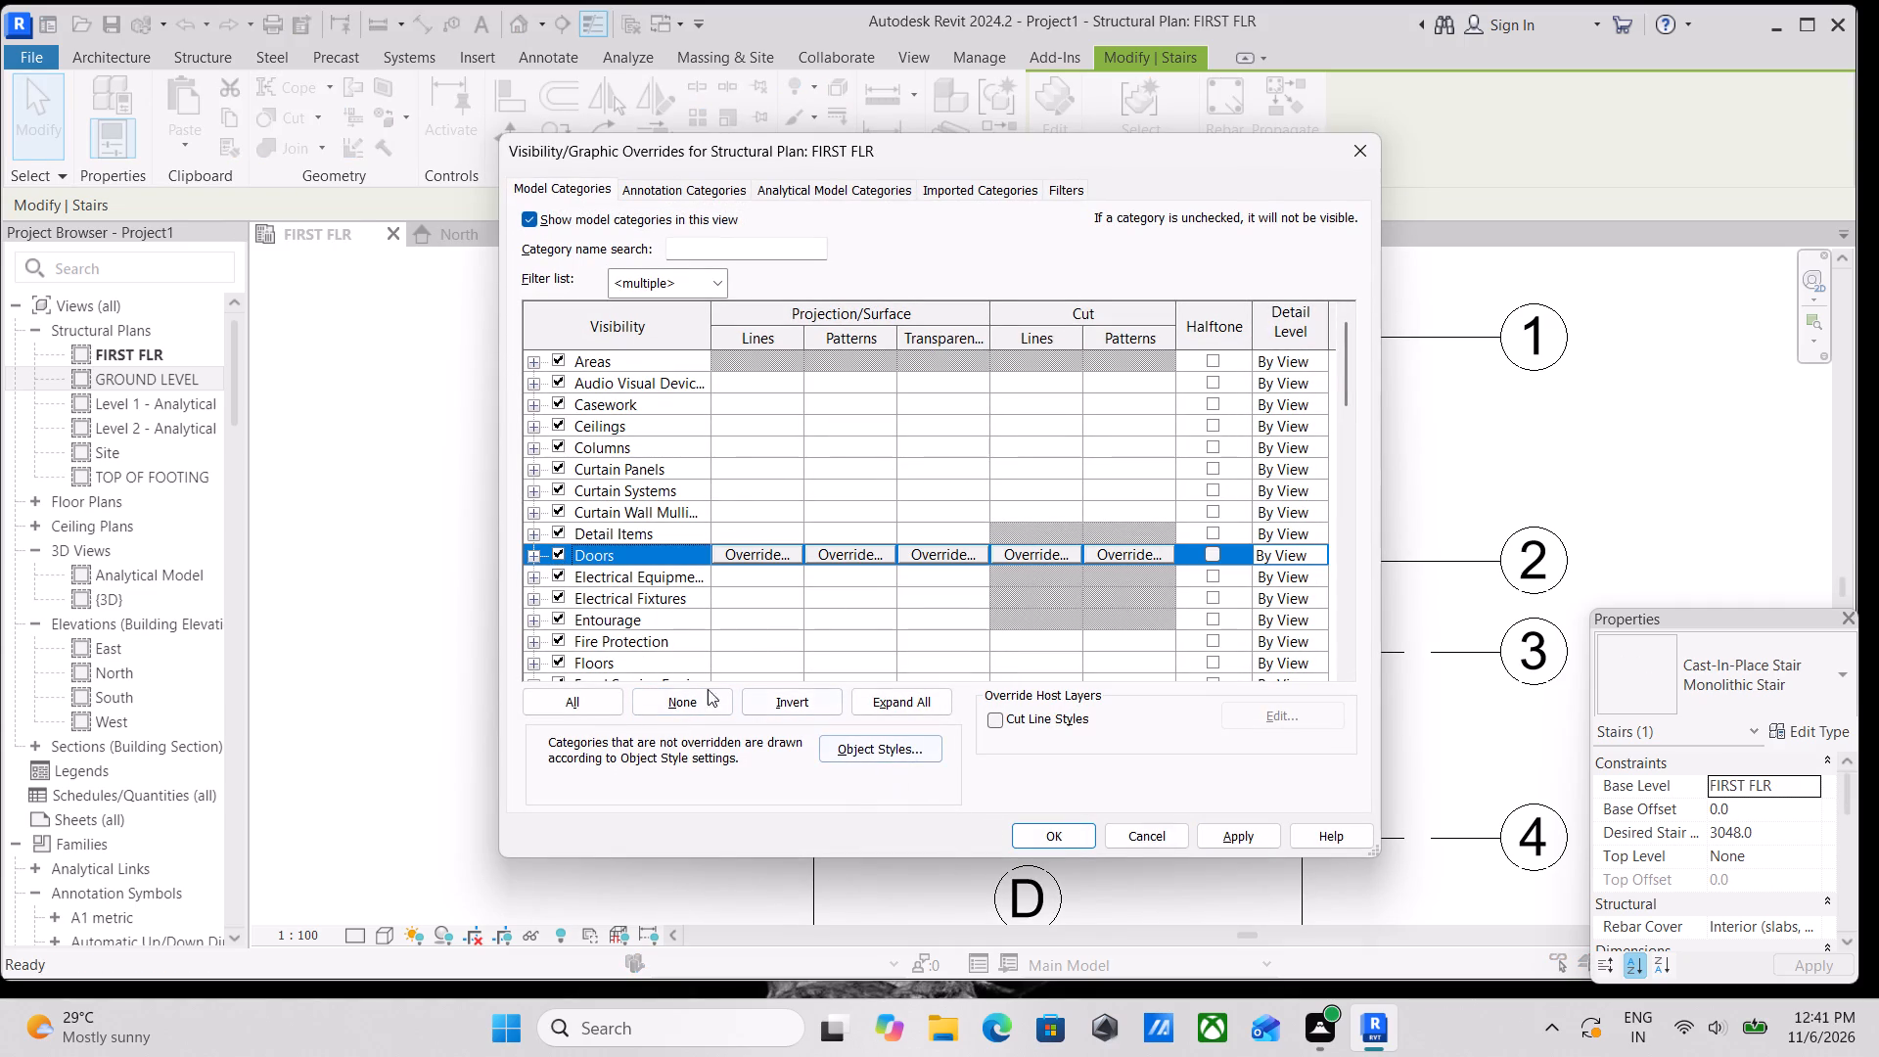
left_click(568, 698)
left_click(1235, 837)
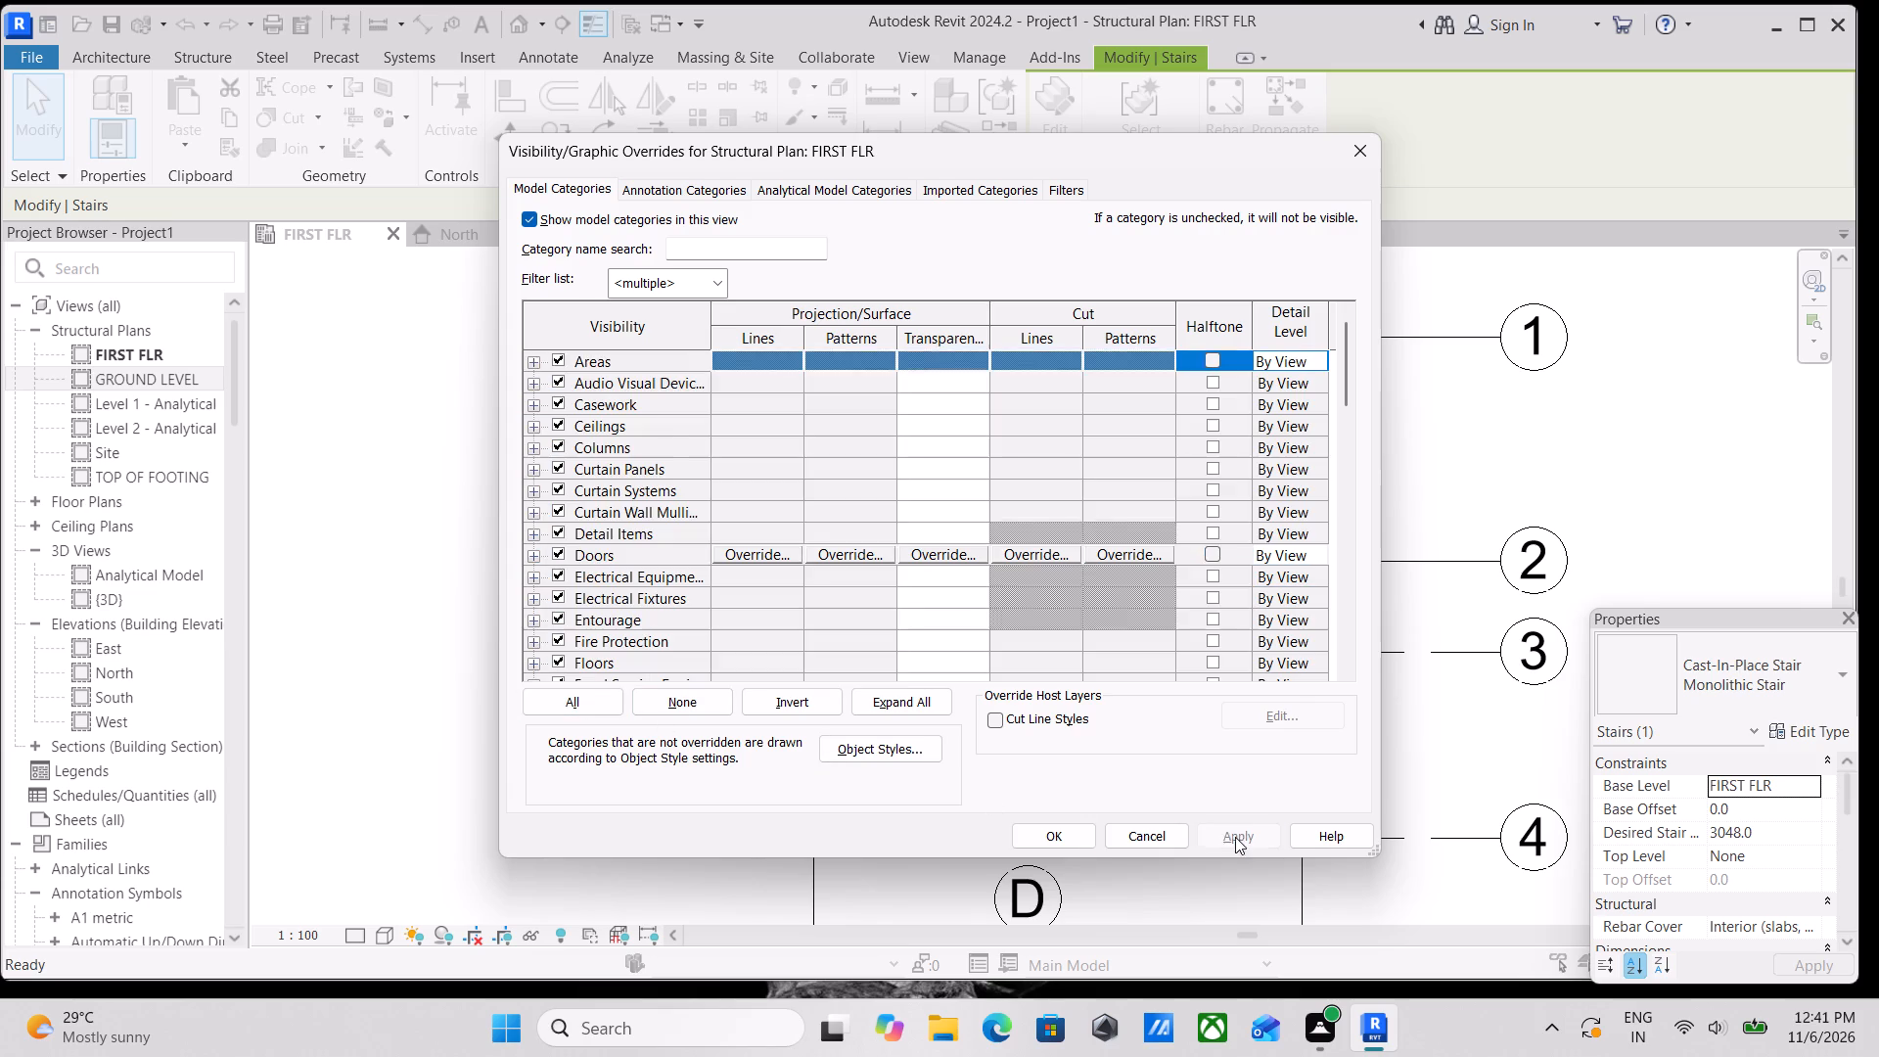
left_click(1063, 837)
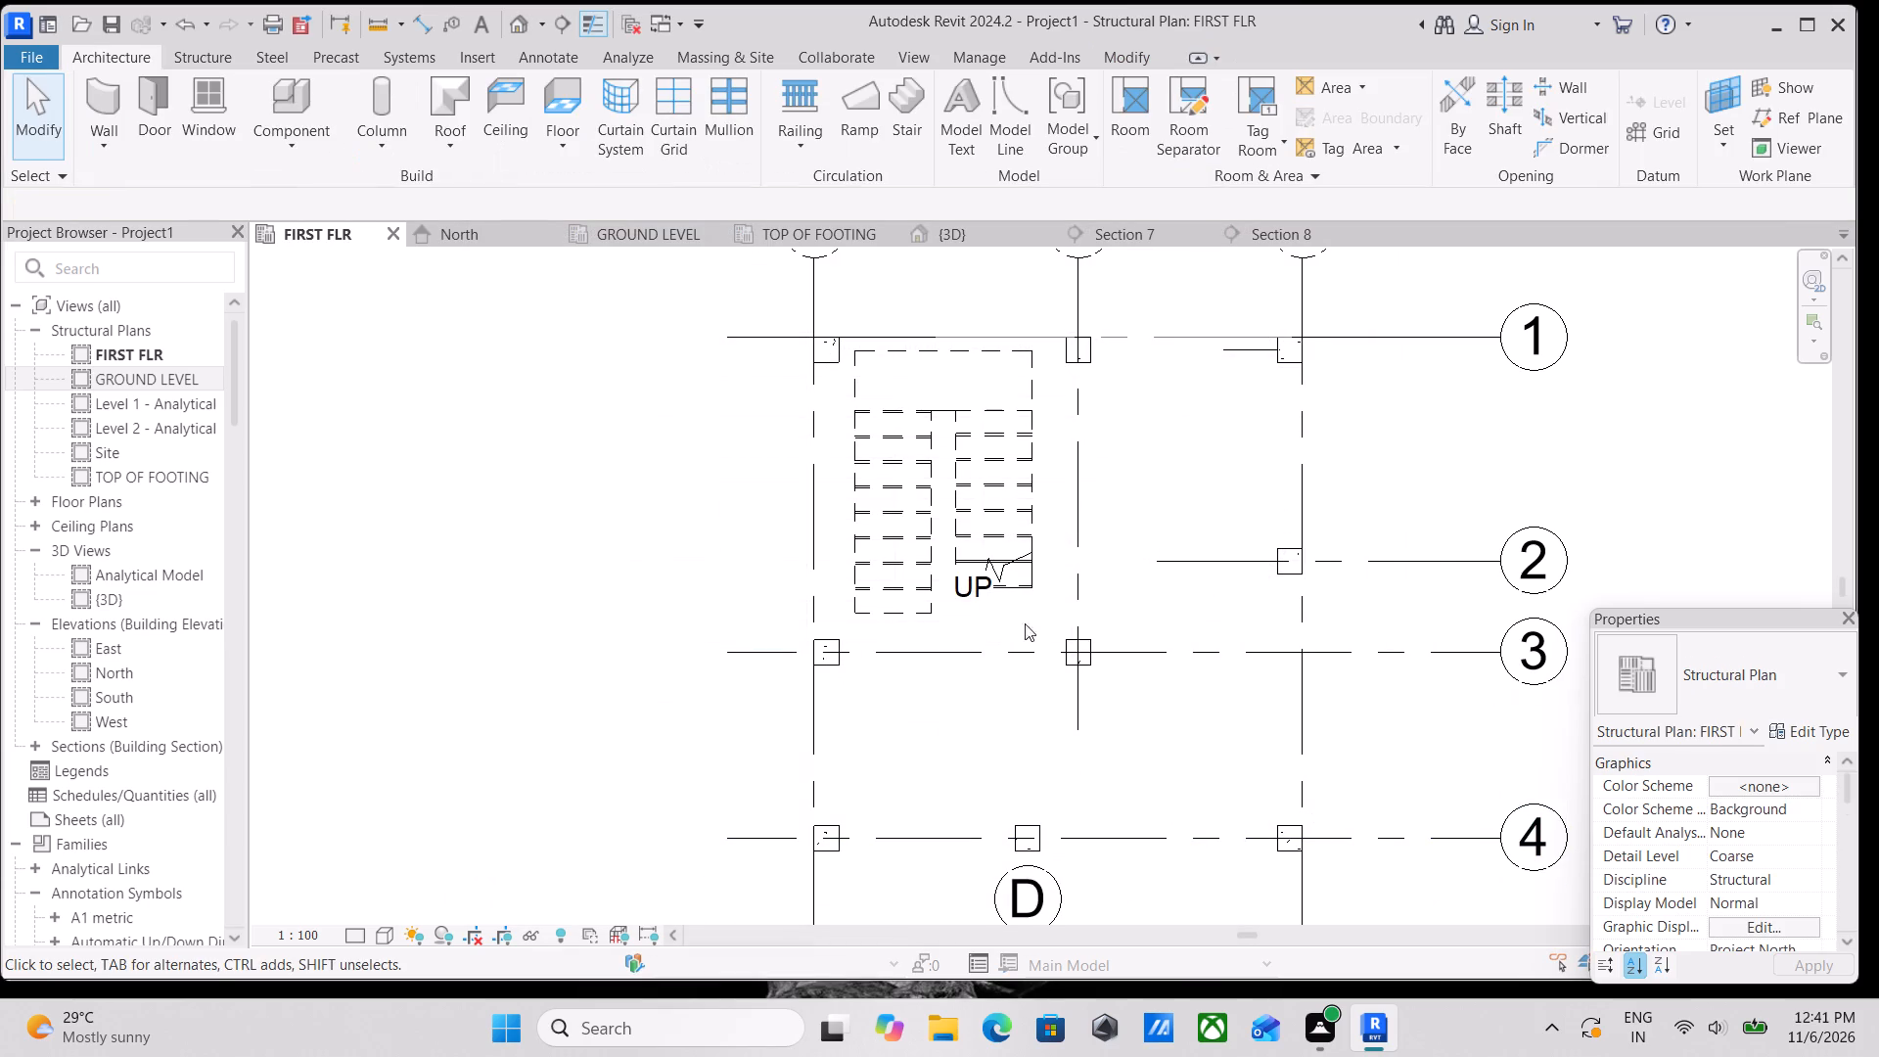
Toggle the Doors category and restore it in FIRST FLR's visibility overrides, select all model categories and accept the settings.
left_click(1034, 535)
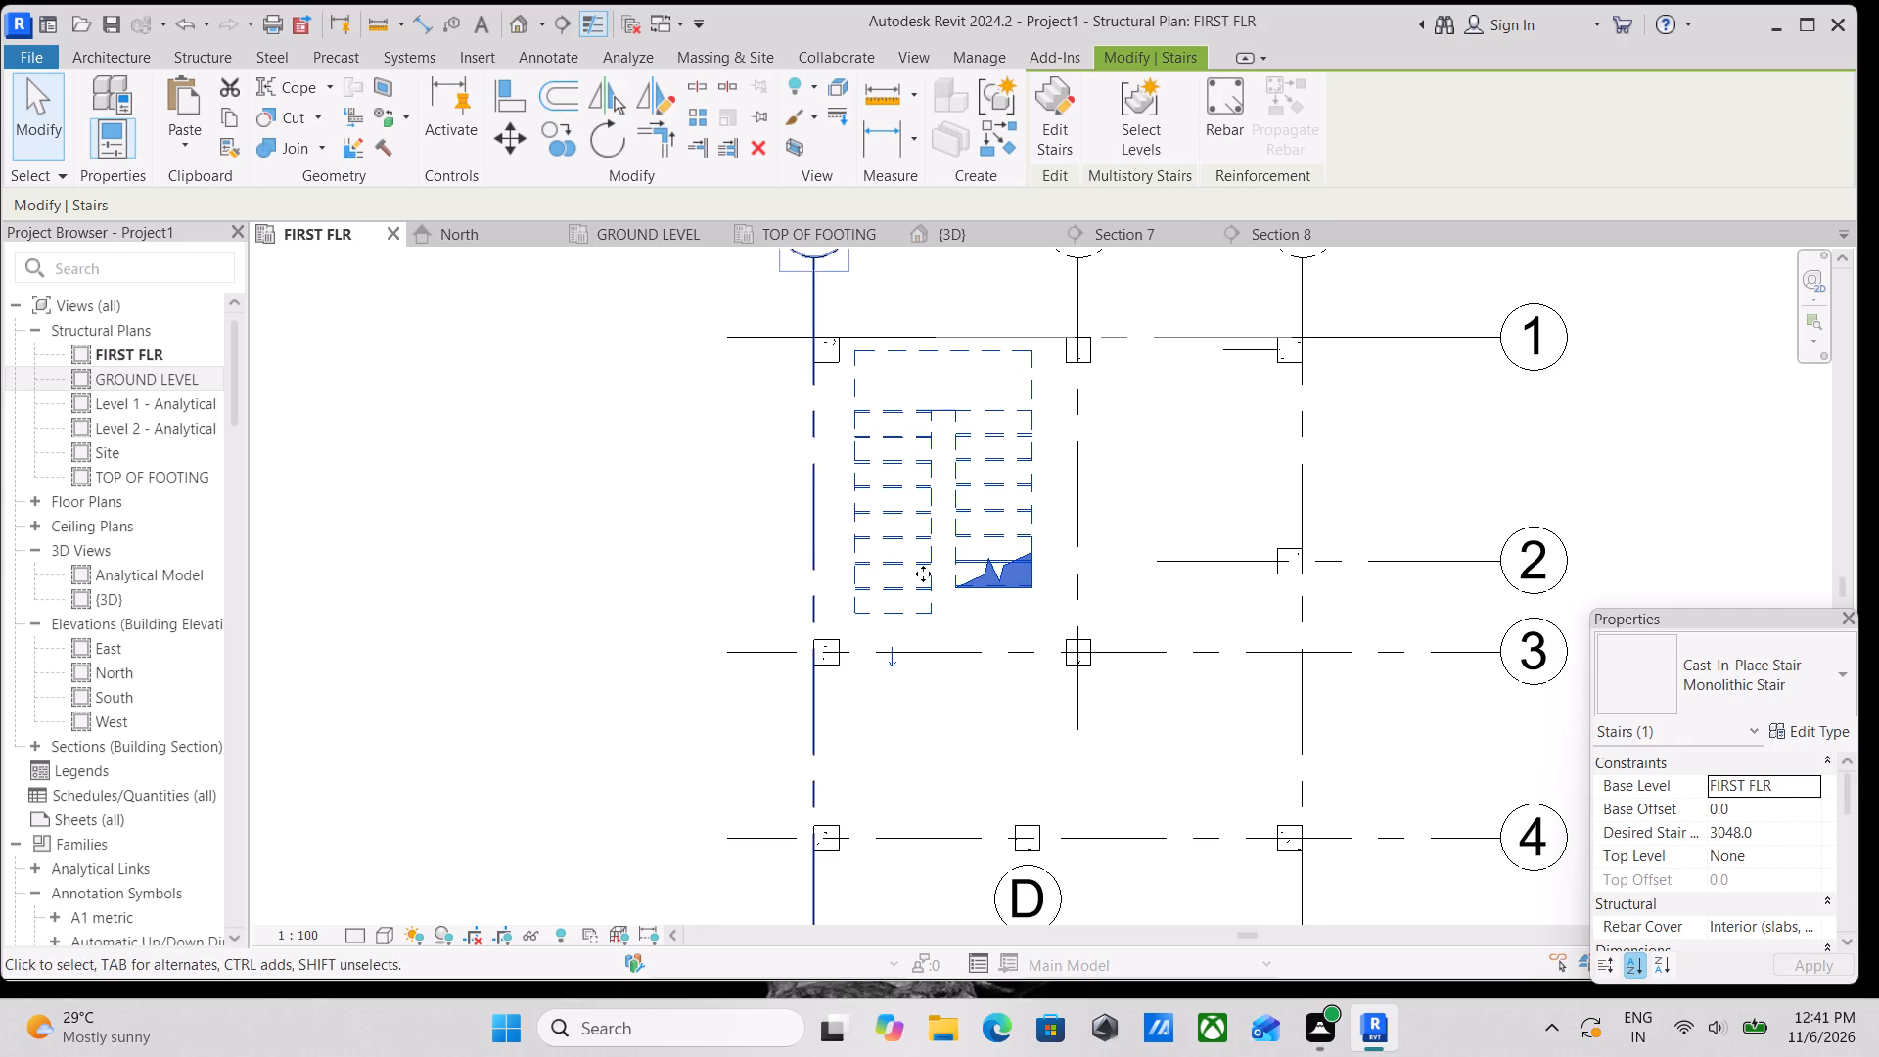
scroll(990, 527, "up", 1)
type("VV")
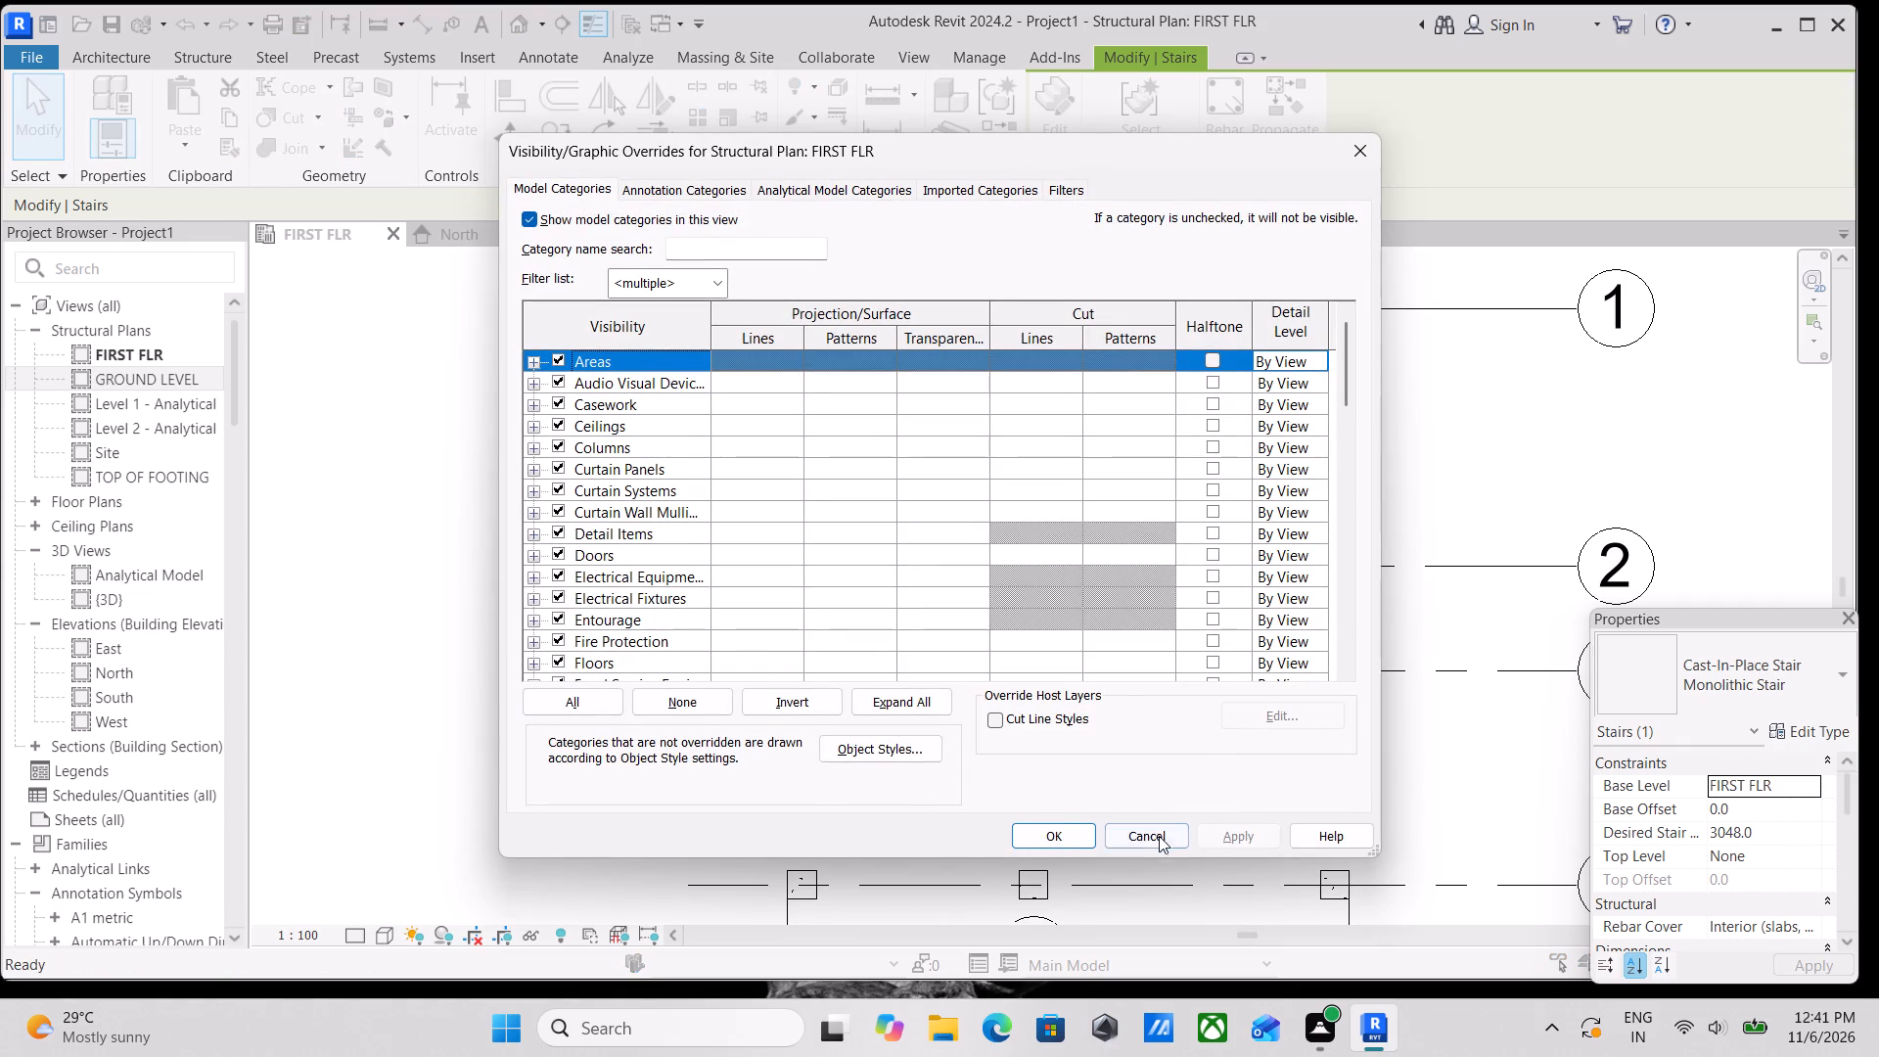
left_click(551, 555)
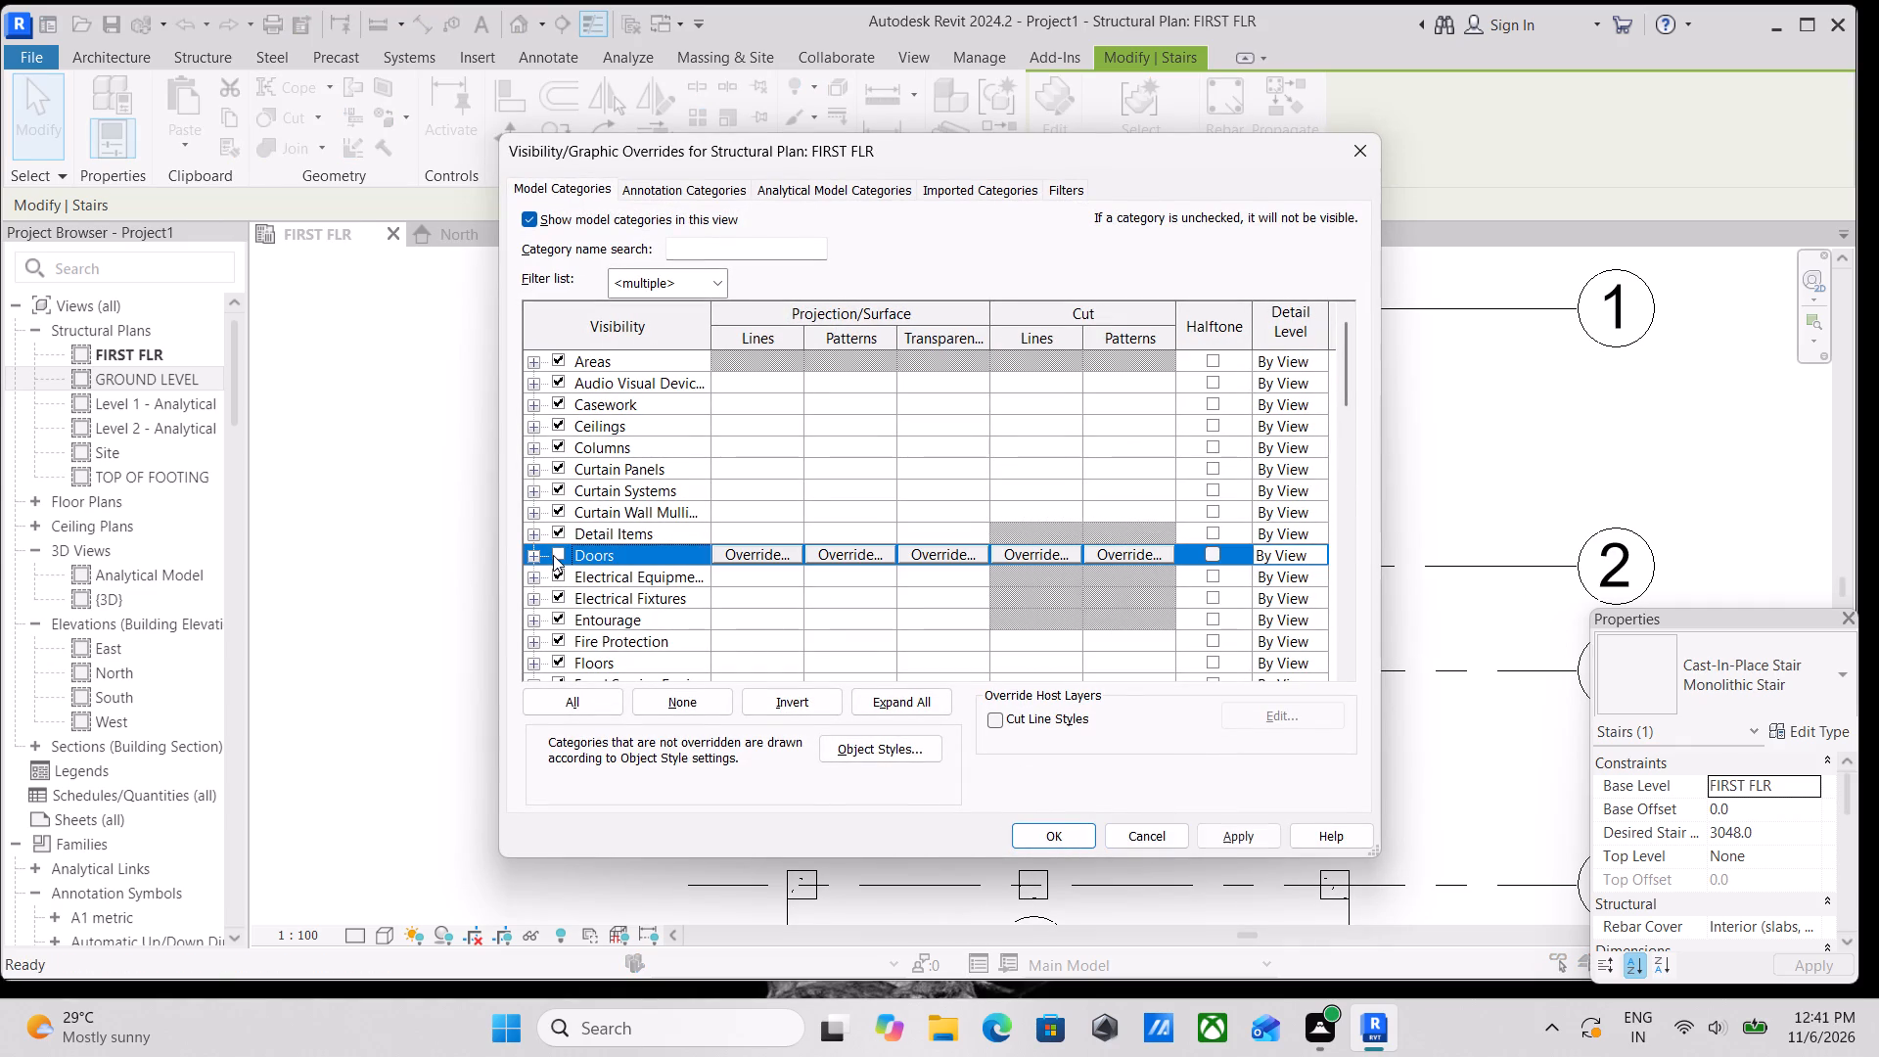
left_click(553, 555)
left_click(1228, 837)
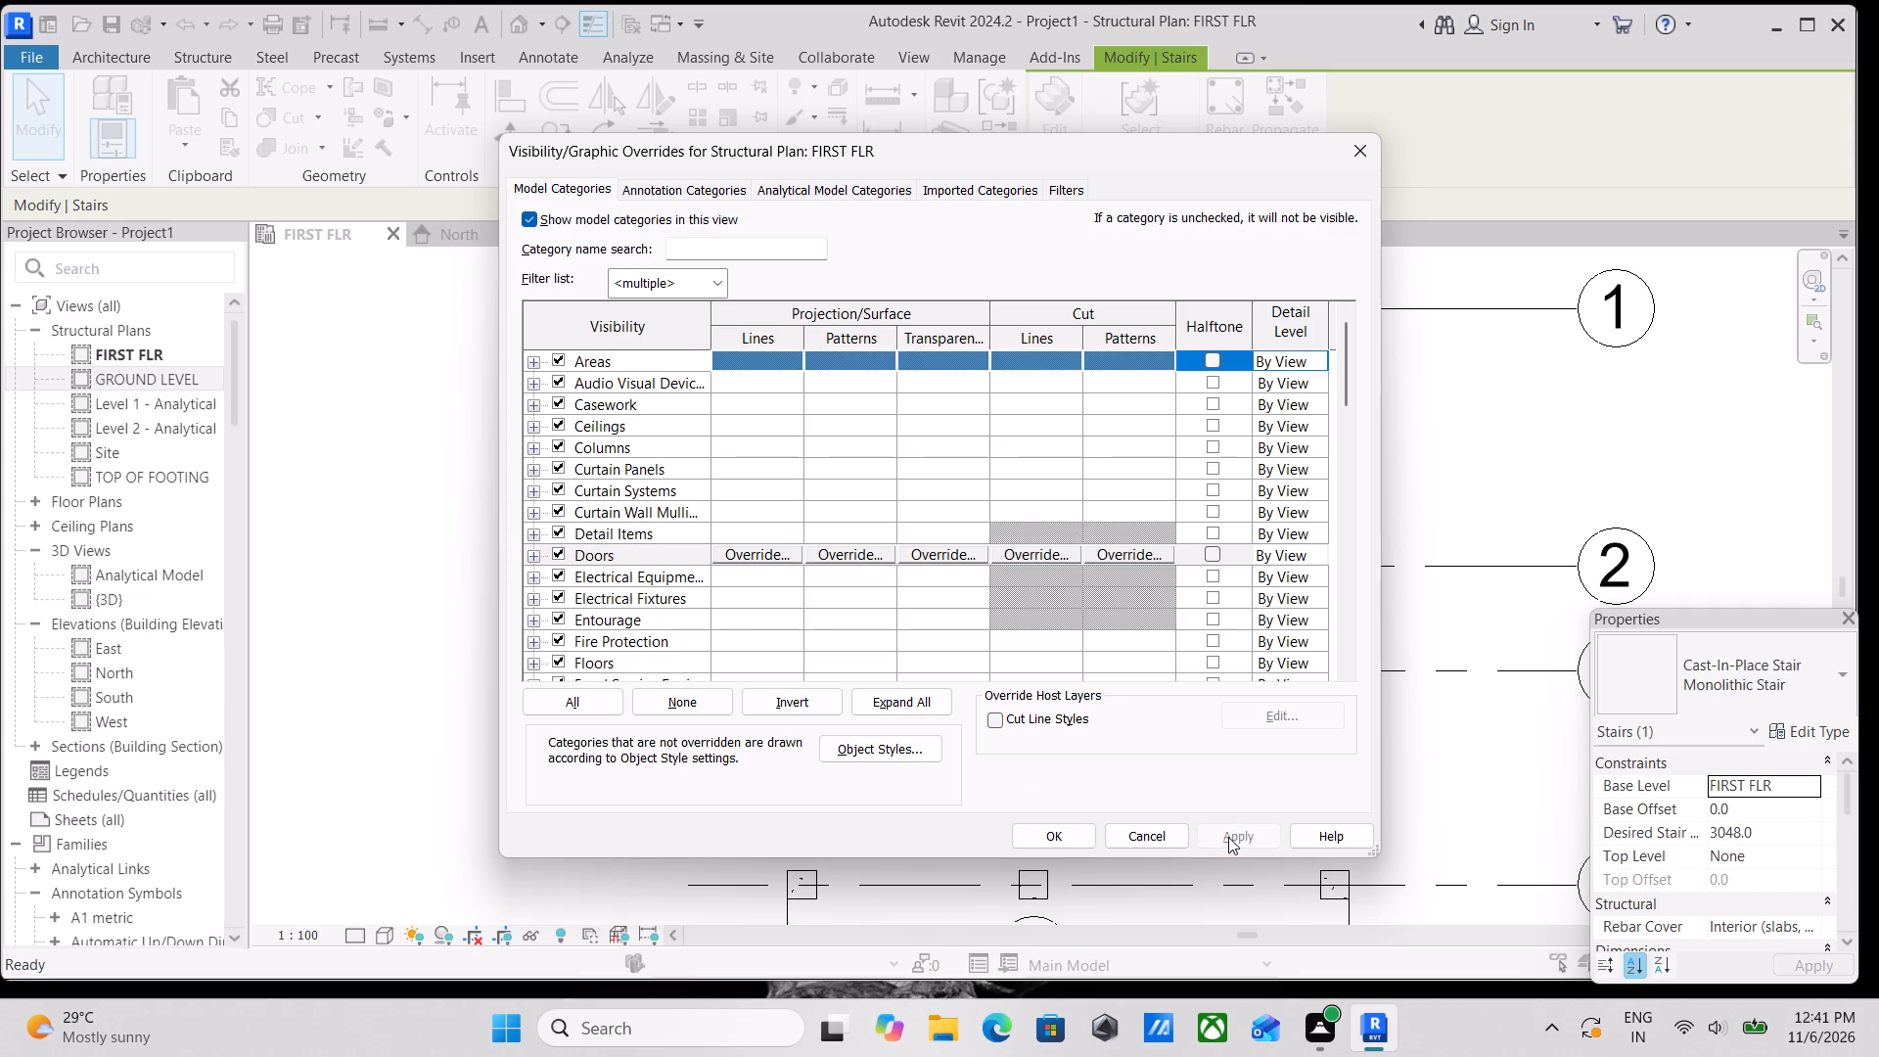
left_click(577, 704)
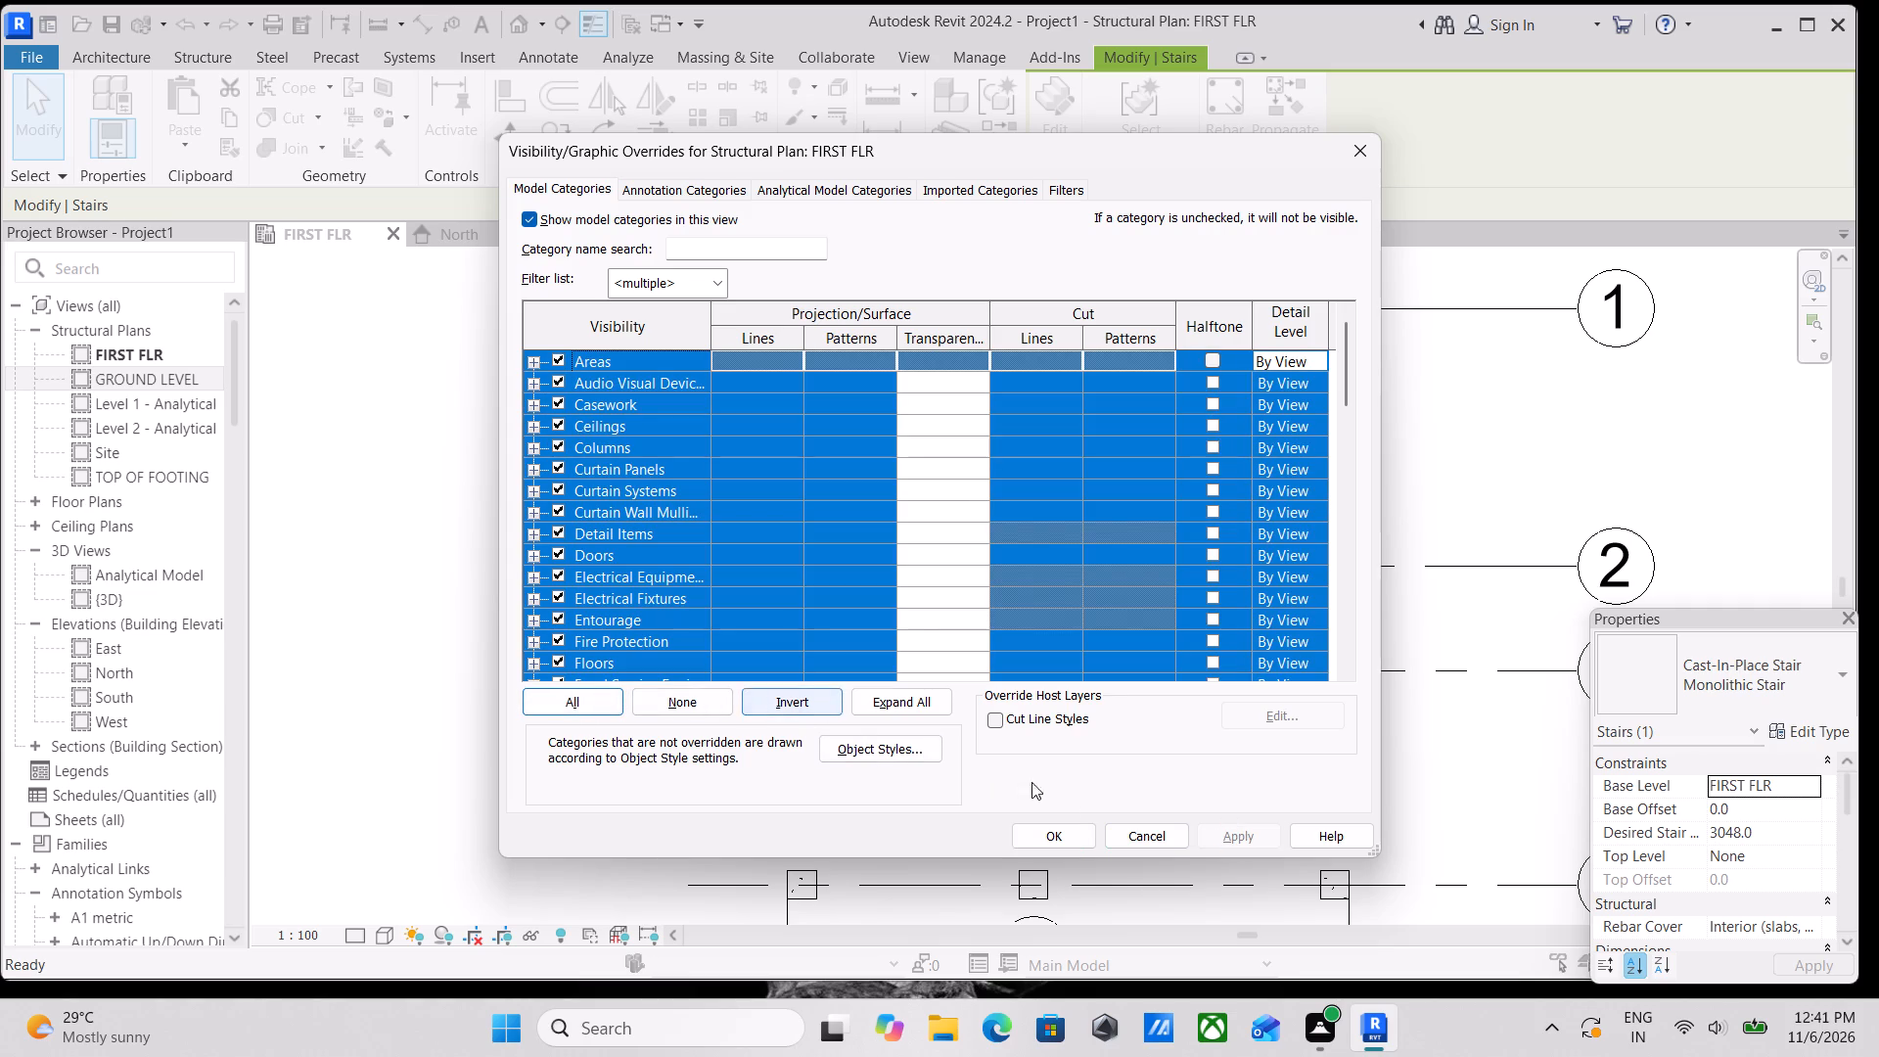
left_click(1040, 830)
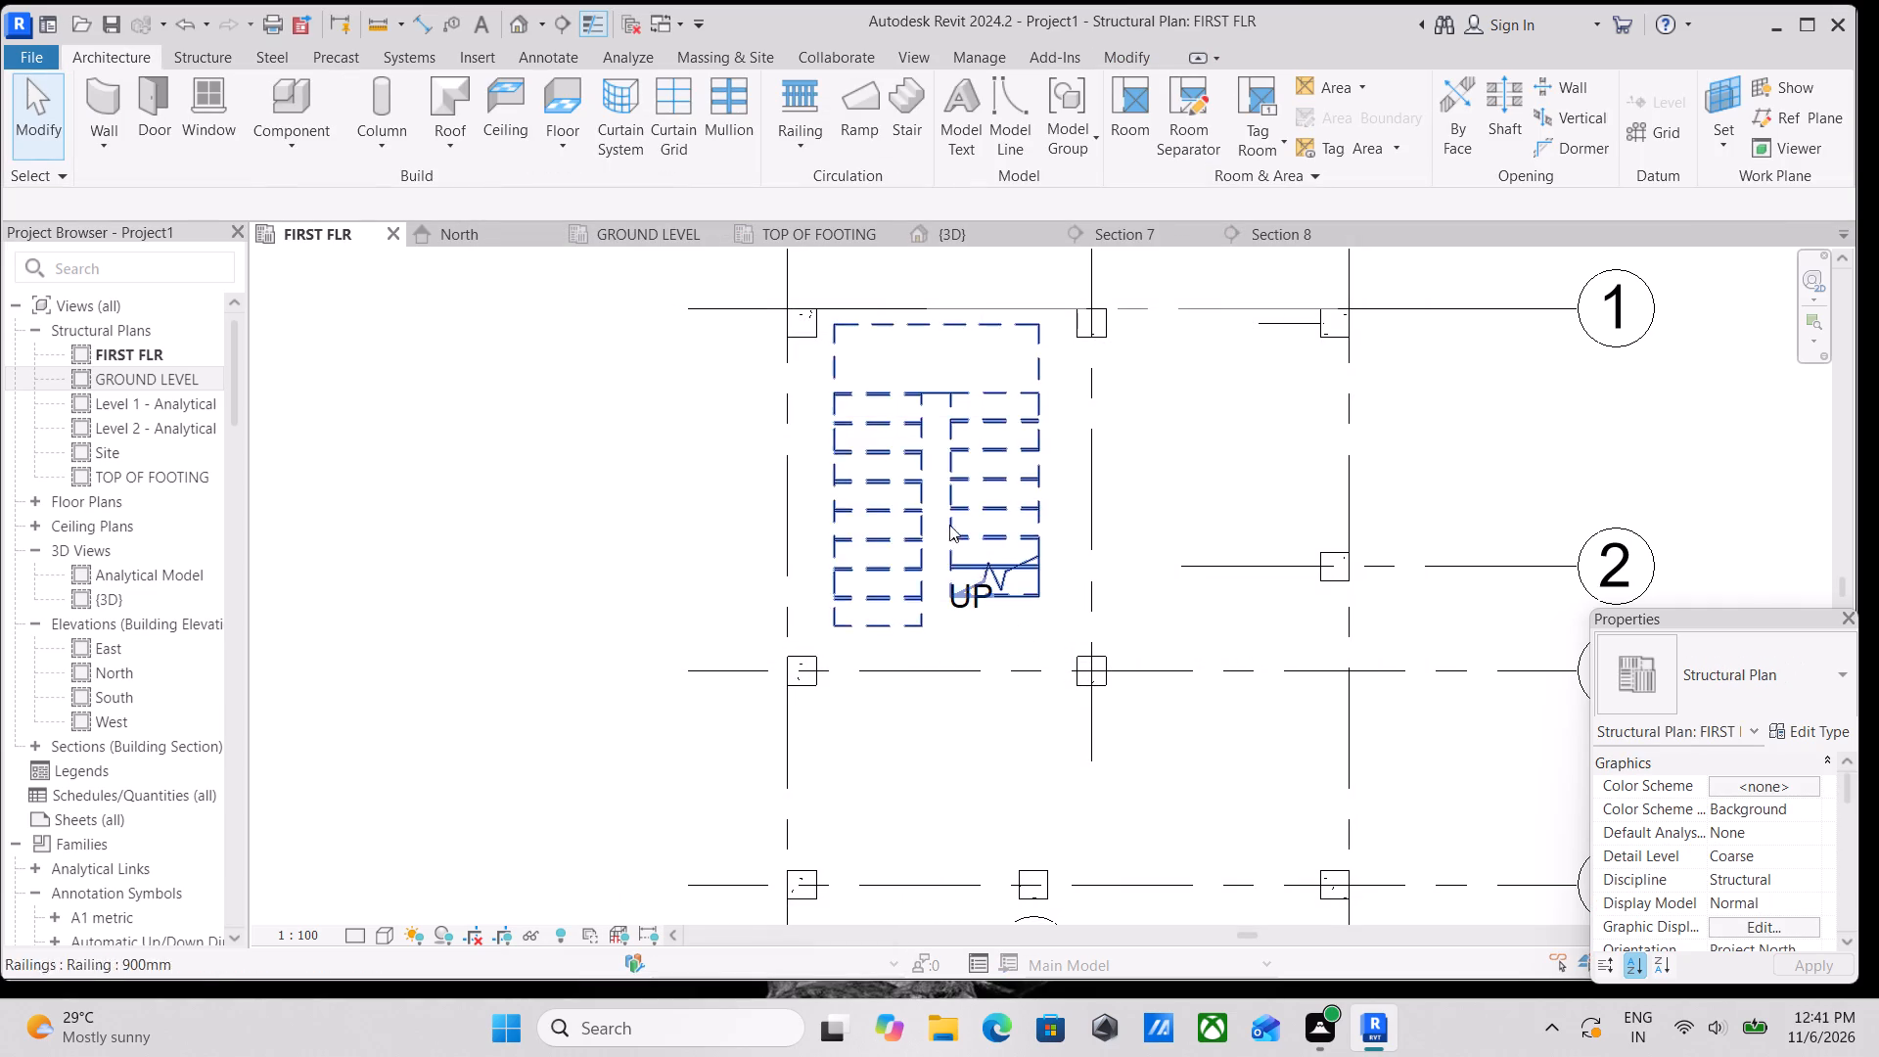
Select the stair and look for it in FIRST FLR, the 3D view, Section 8 and Section 7, returning to FIRST FLR.
left_click(997, 528)
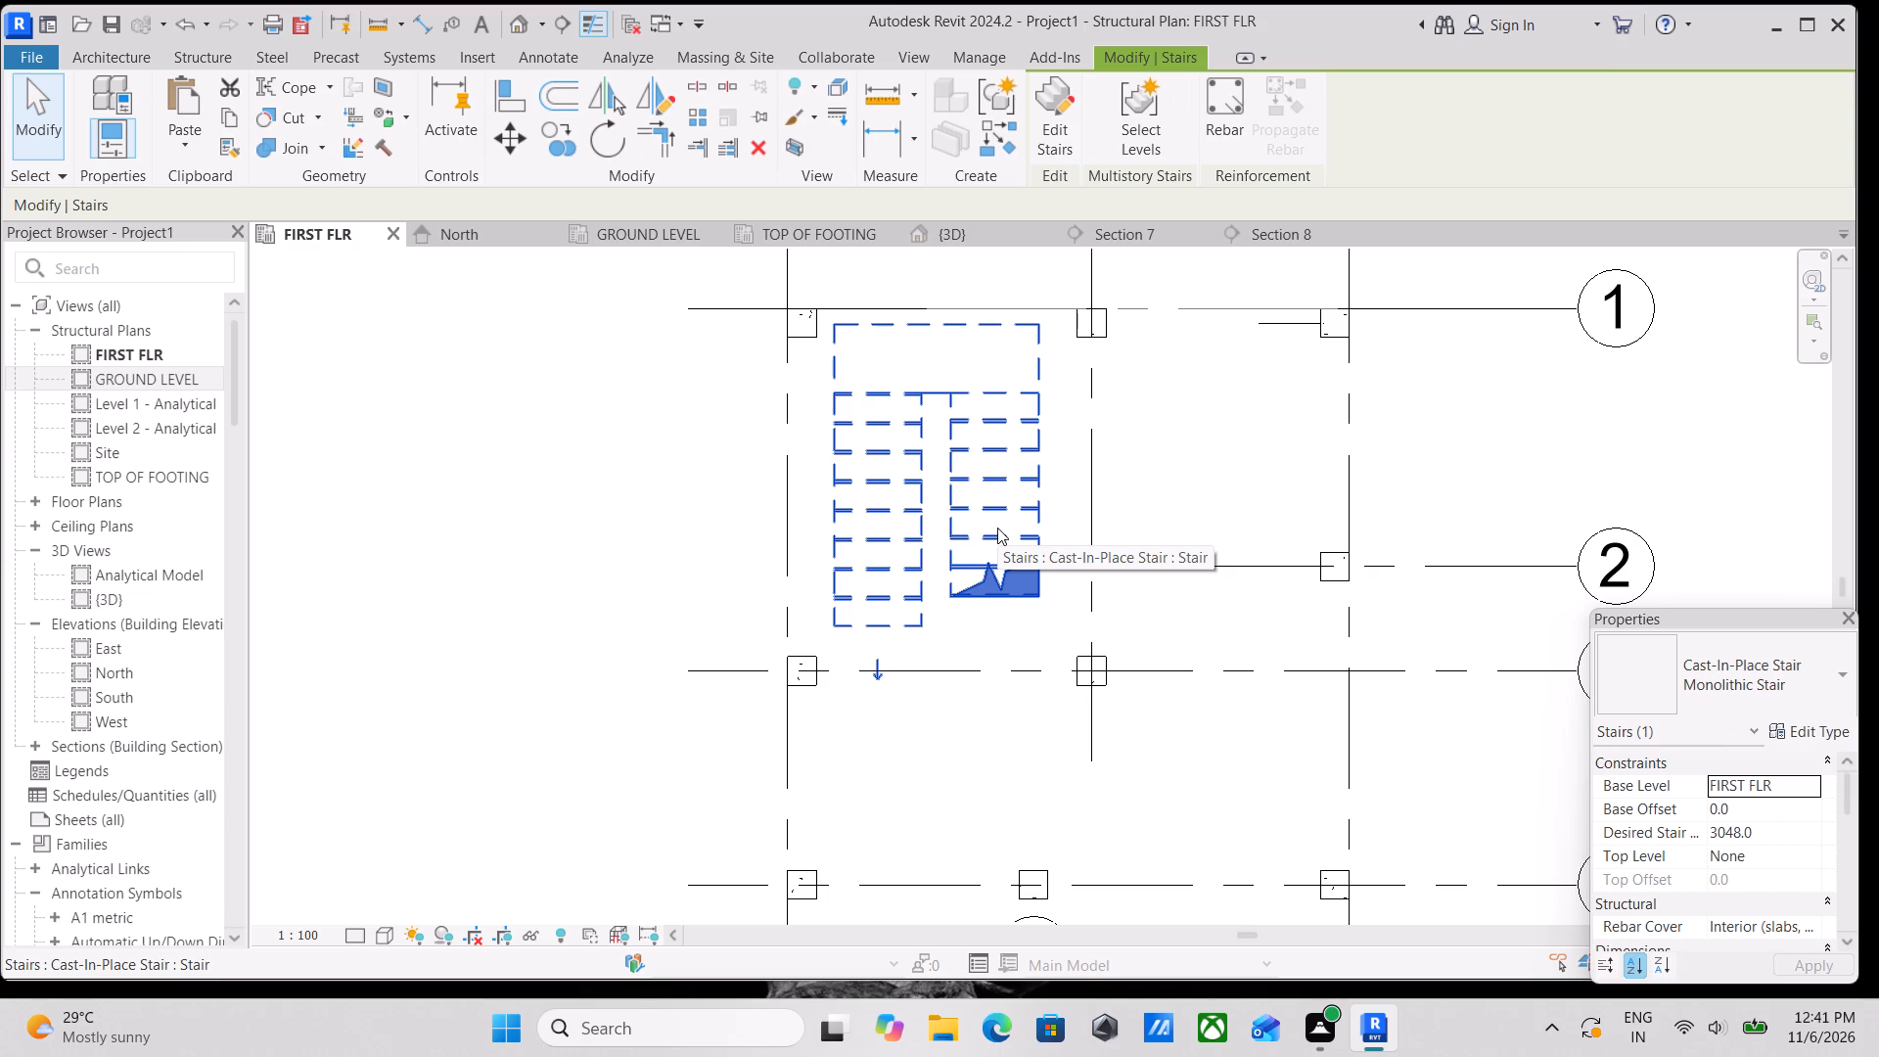
scroll(998, 664, "down", 1)
middle_click_drag(999, 680, 991, 802)
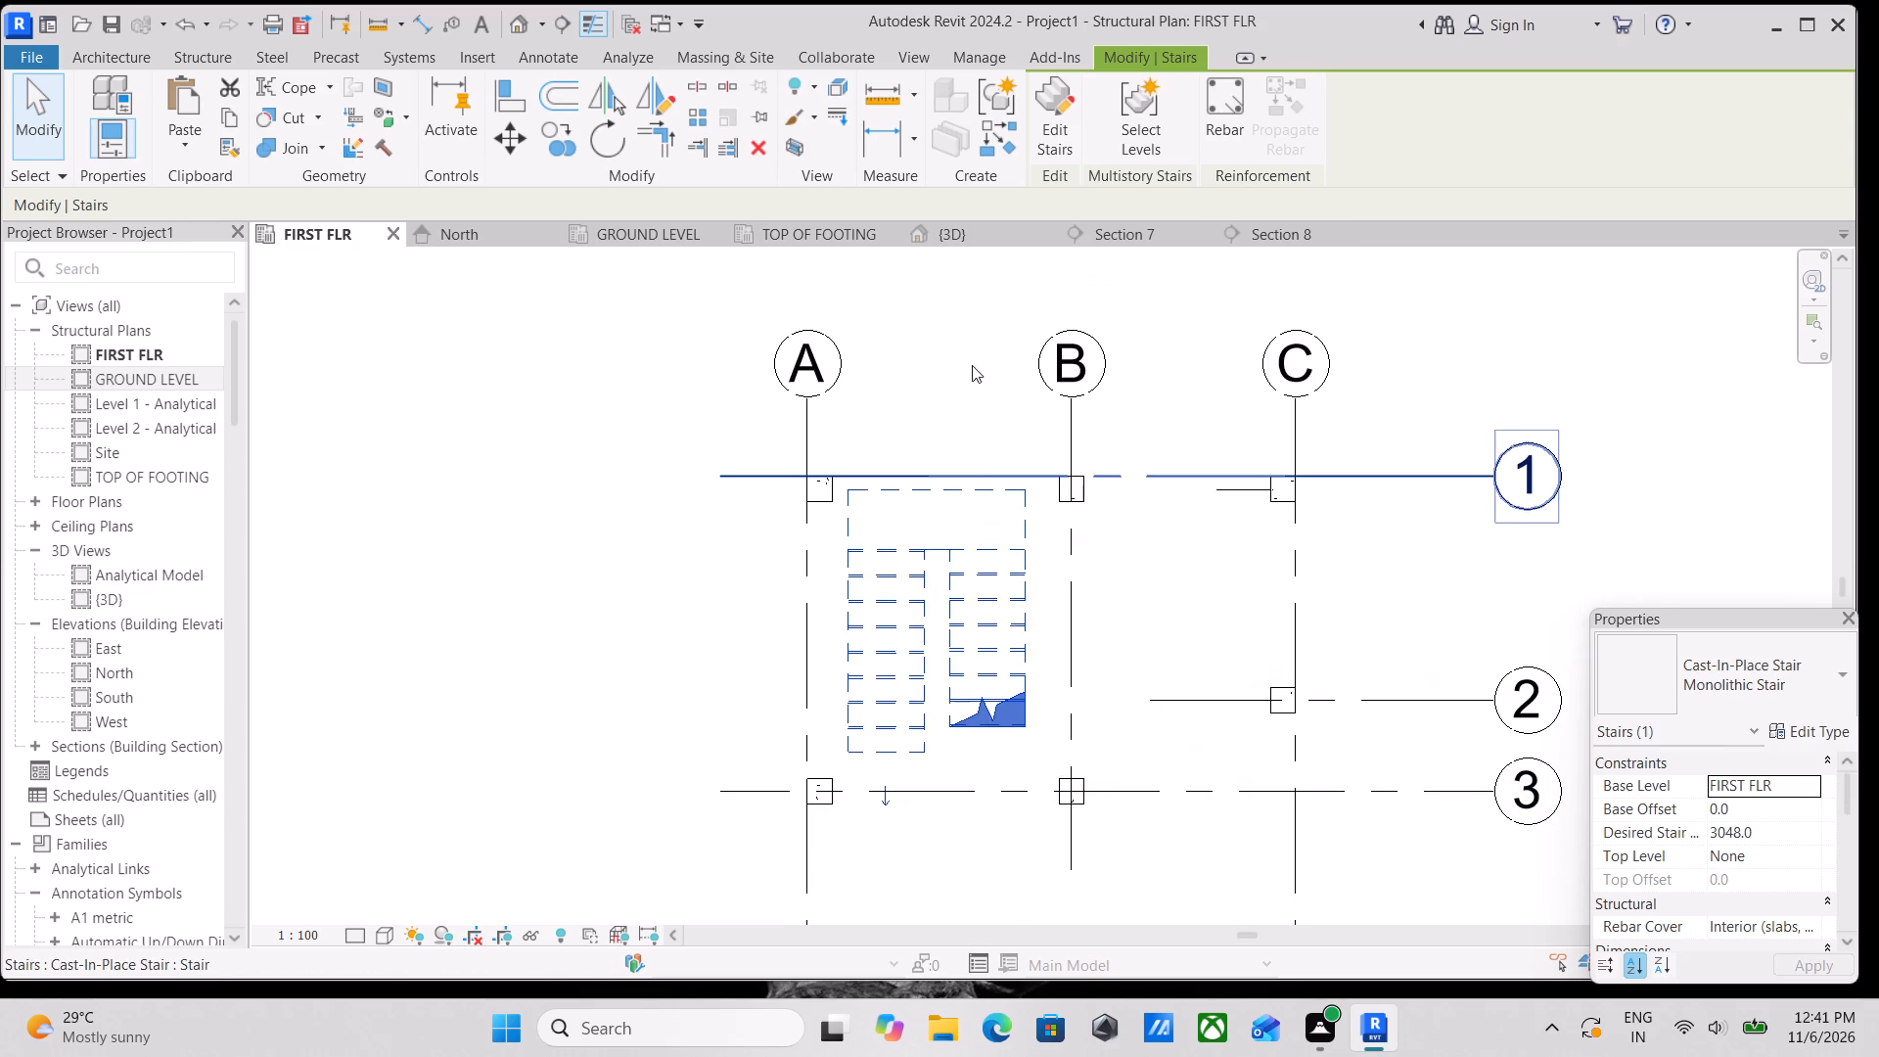
scroll(979, 720, "down", 1)
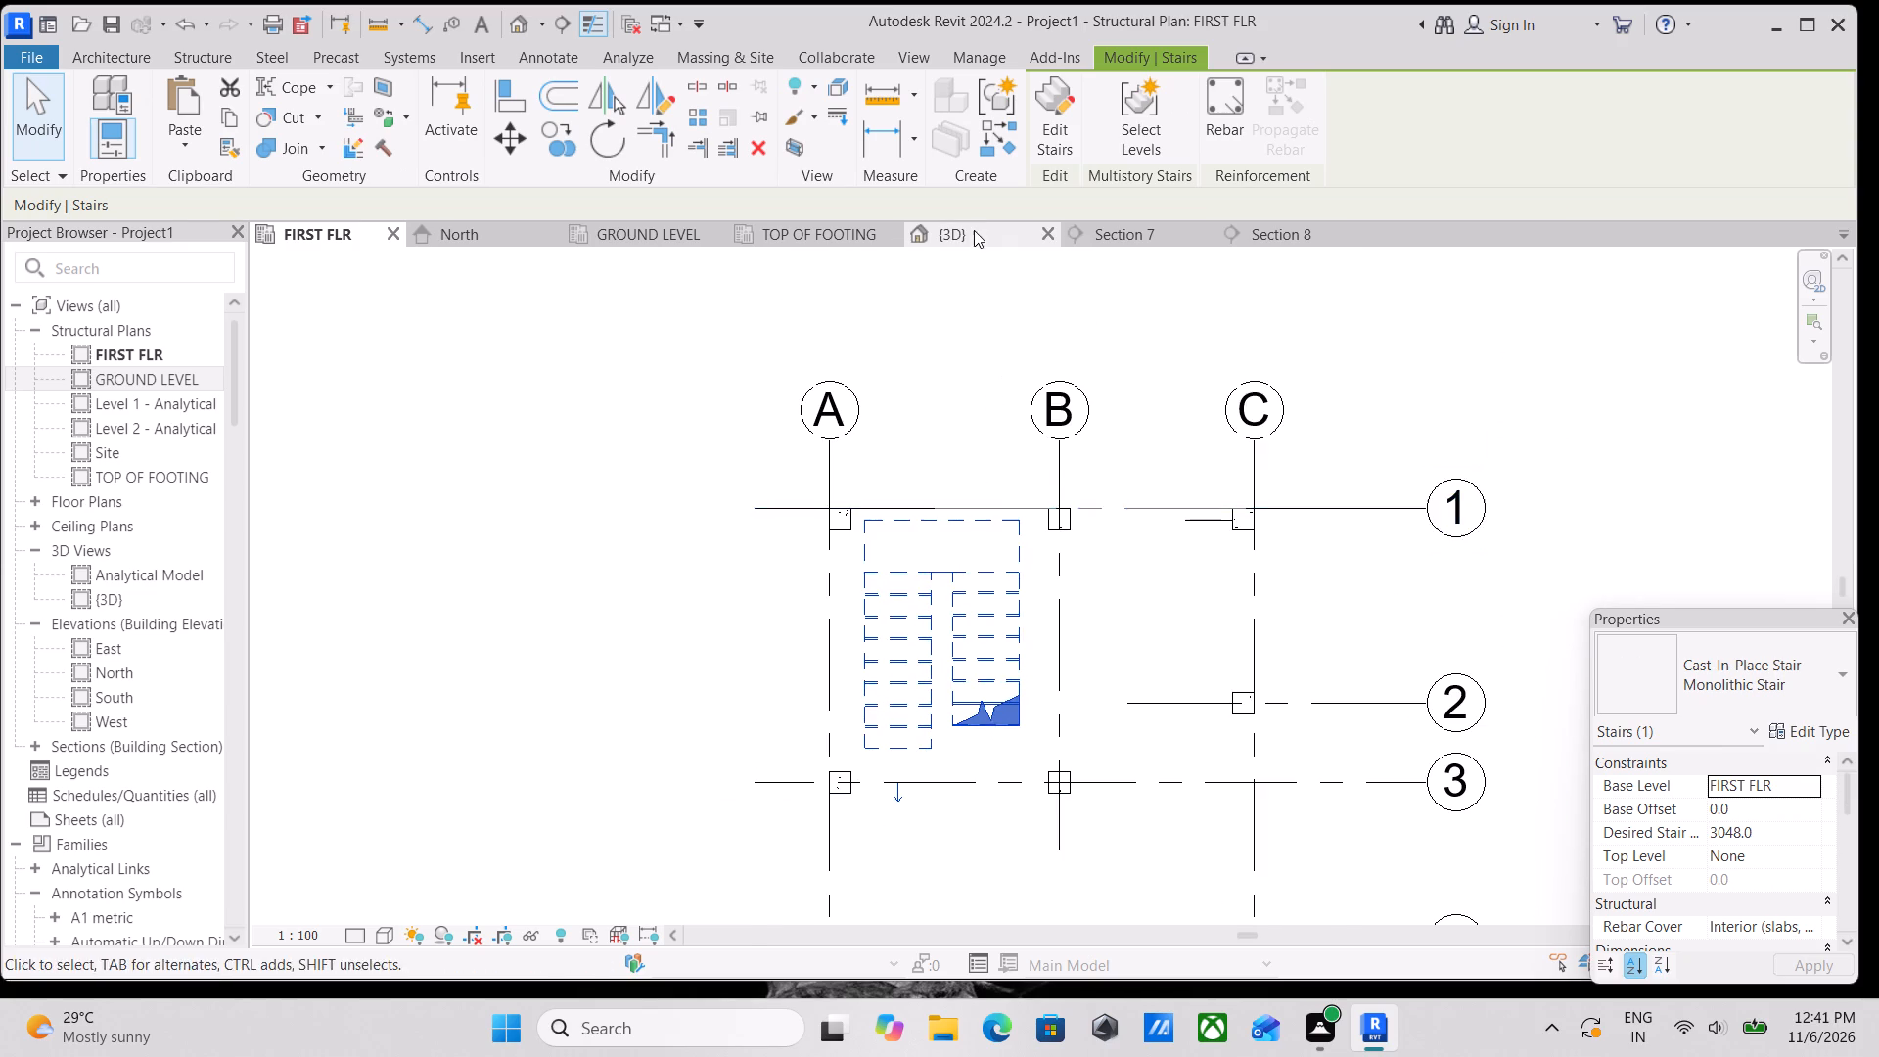
left_click(974, 224)
scroll(1012, 704, "down", 1)
middle_click_drag(1012, 704, 992, 513)
middle_click_drag(1056, 835, 933, 509)
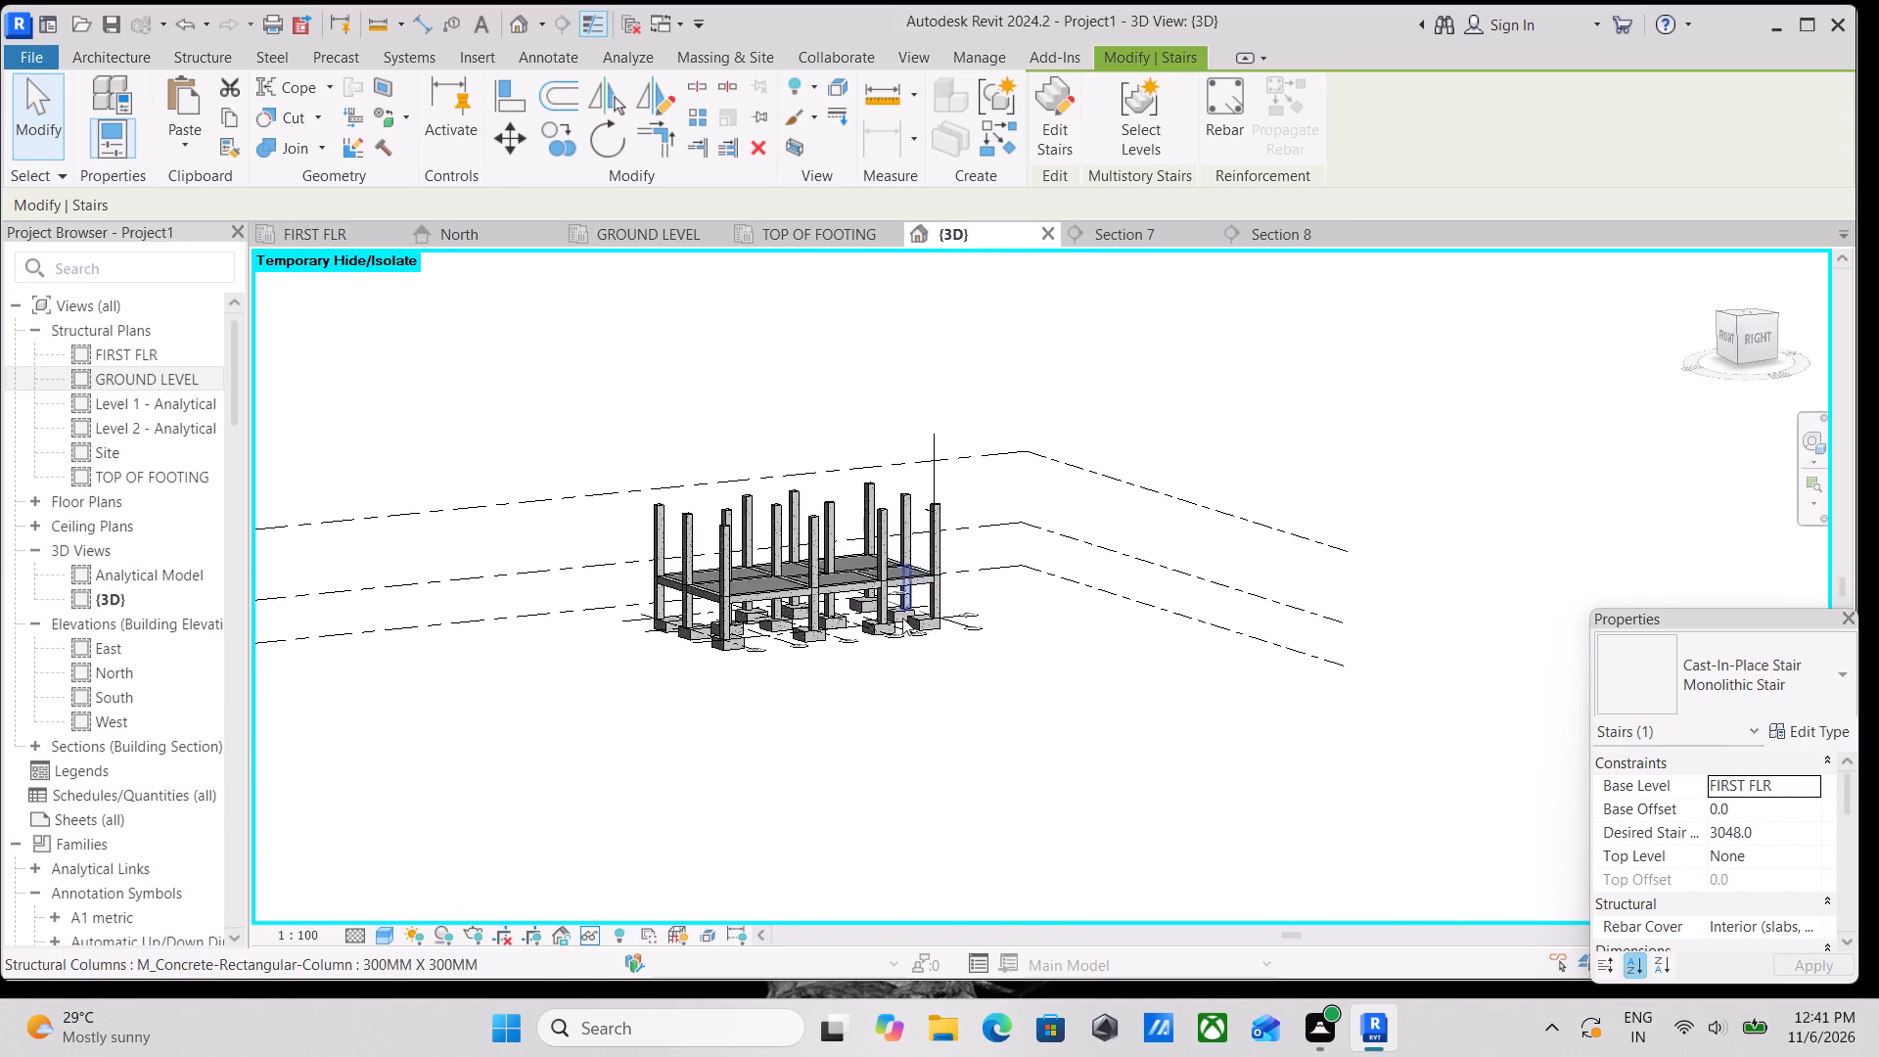
middle_click_drag(900, 620, 661, 822, "shift")
middle_click_drag(890, 715, 832, 757)
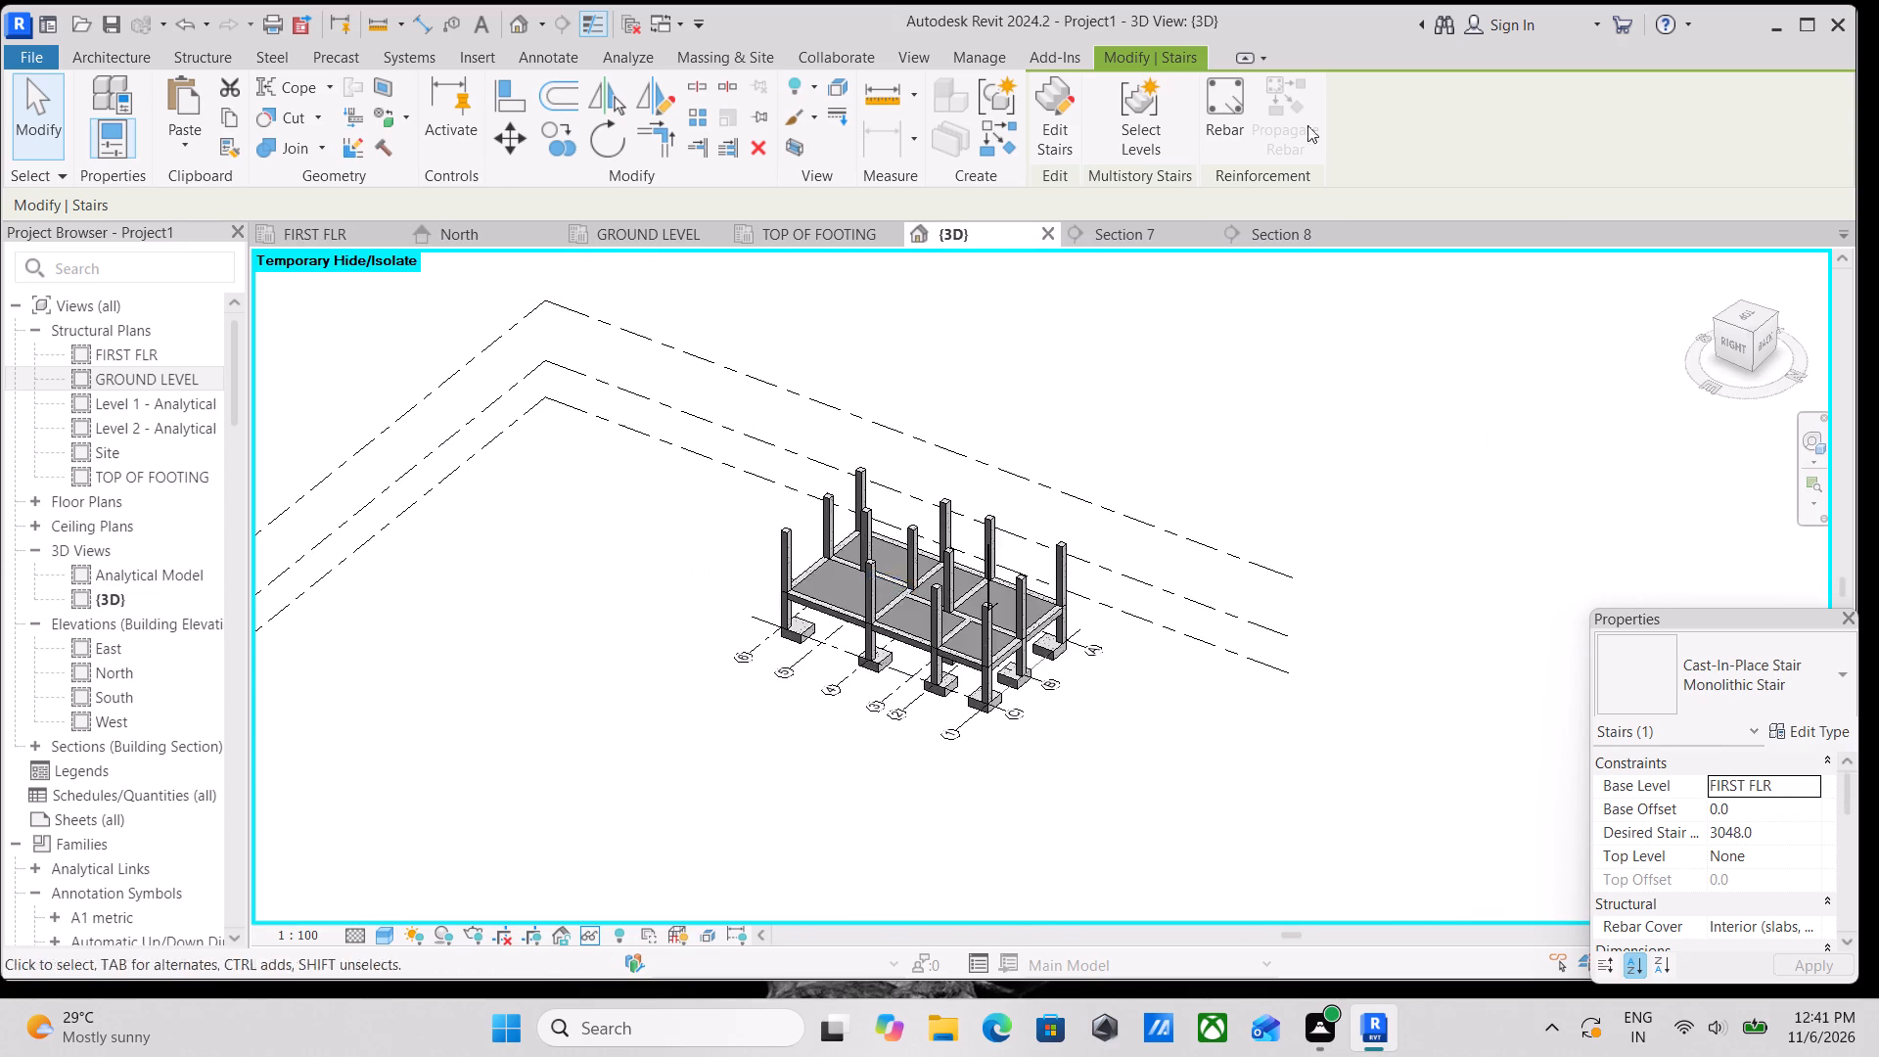
left_click(1272, 240)
left_click(1142, 242)
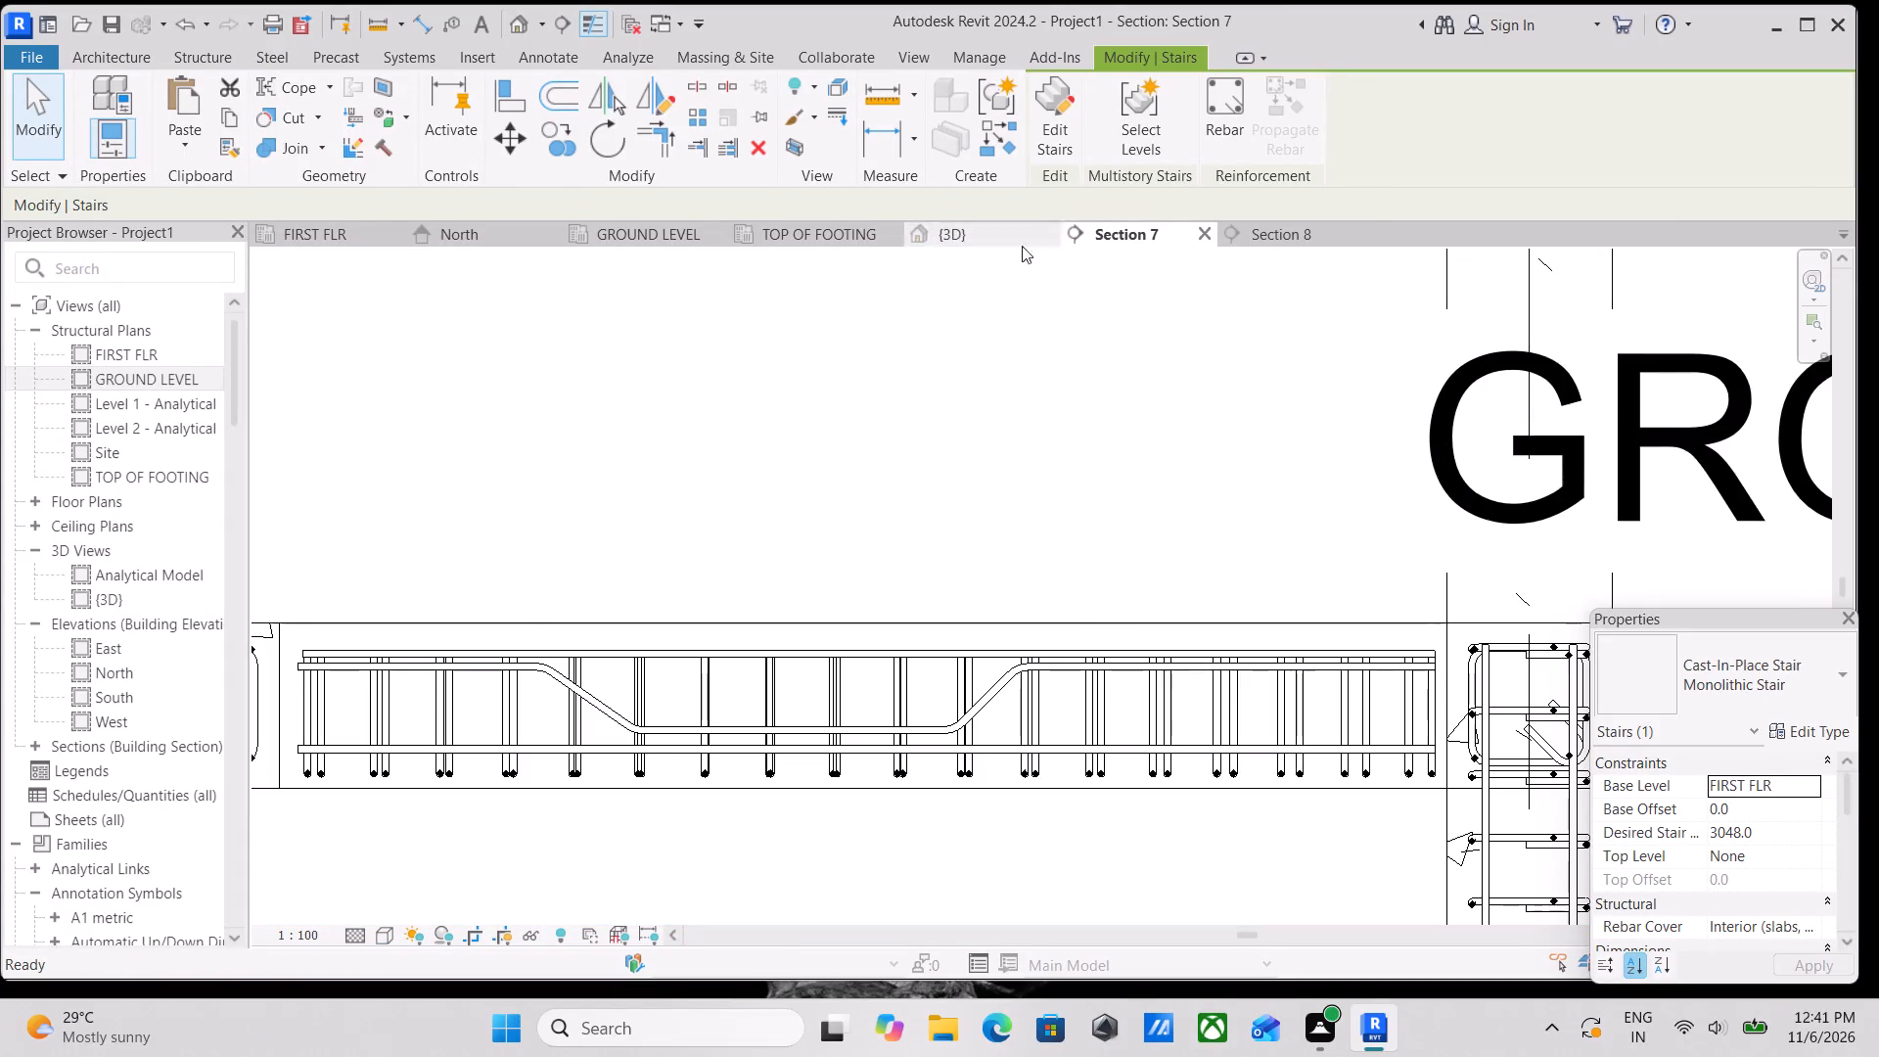
left_click(341, 236)
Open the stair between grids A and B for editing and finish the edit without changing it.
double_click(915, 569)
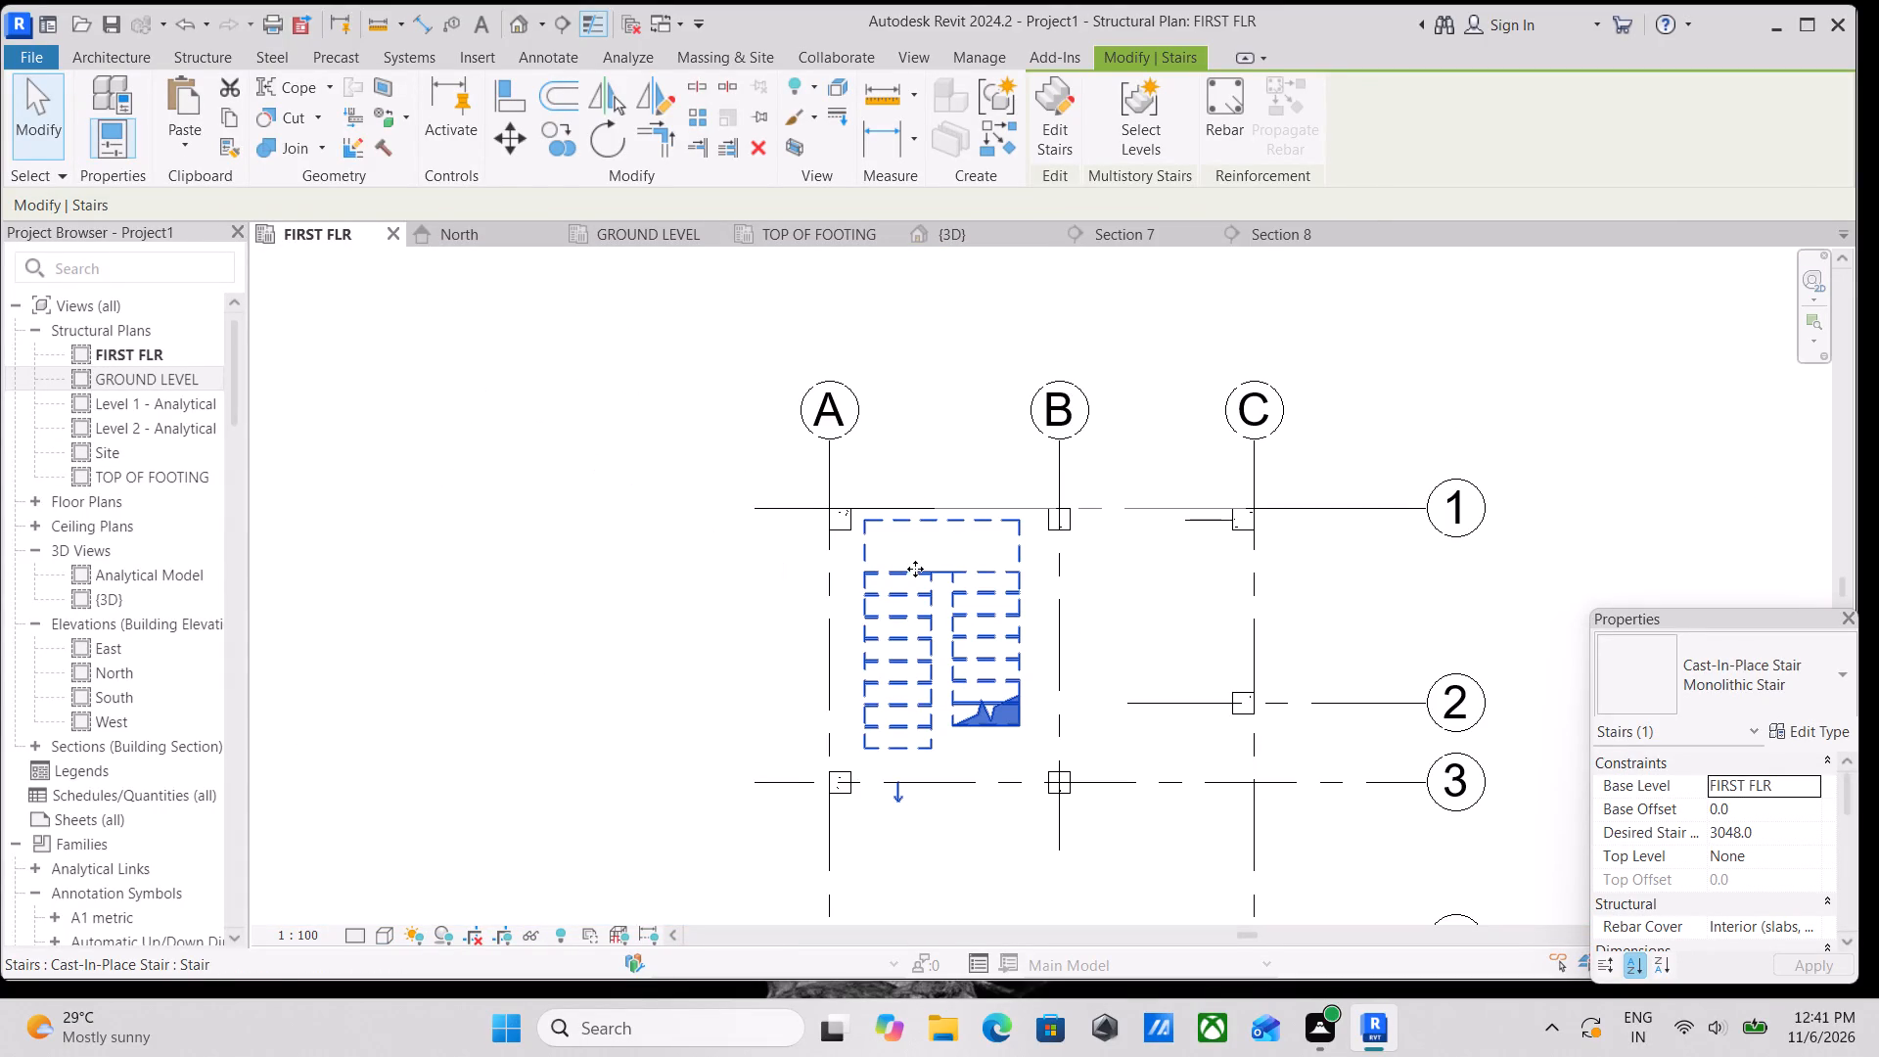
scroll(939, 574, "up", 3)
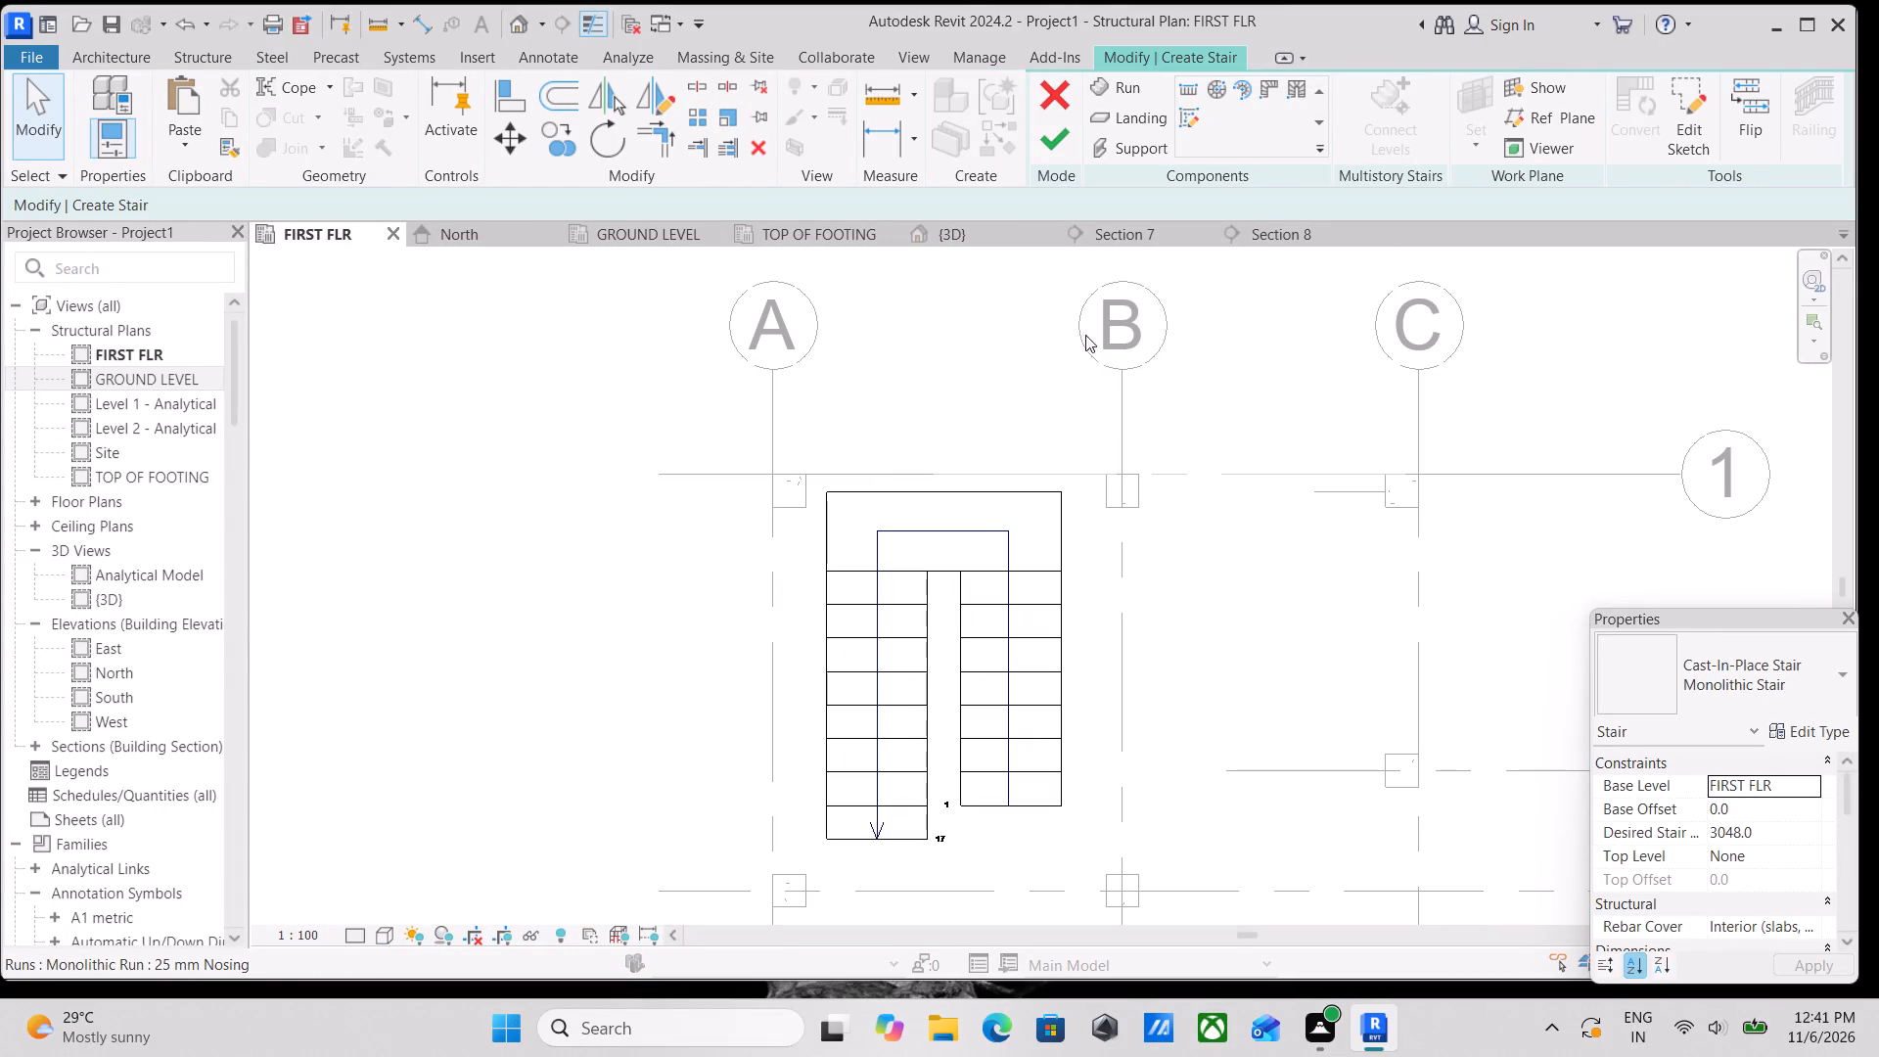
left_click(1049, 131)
Select the stair in FIRST FLR and examine its instance properties and plan outline.
scroll(1045, 623, "up", 3)
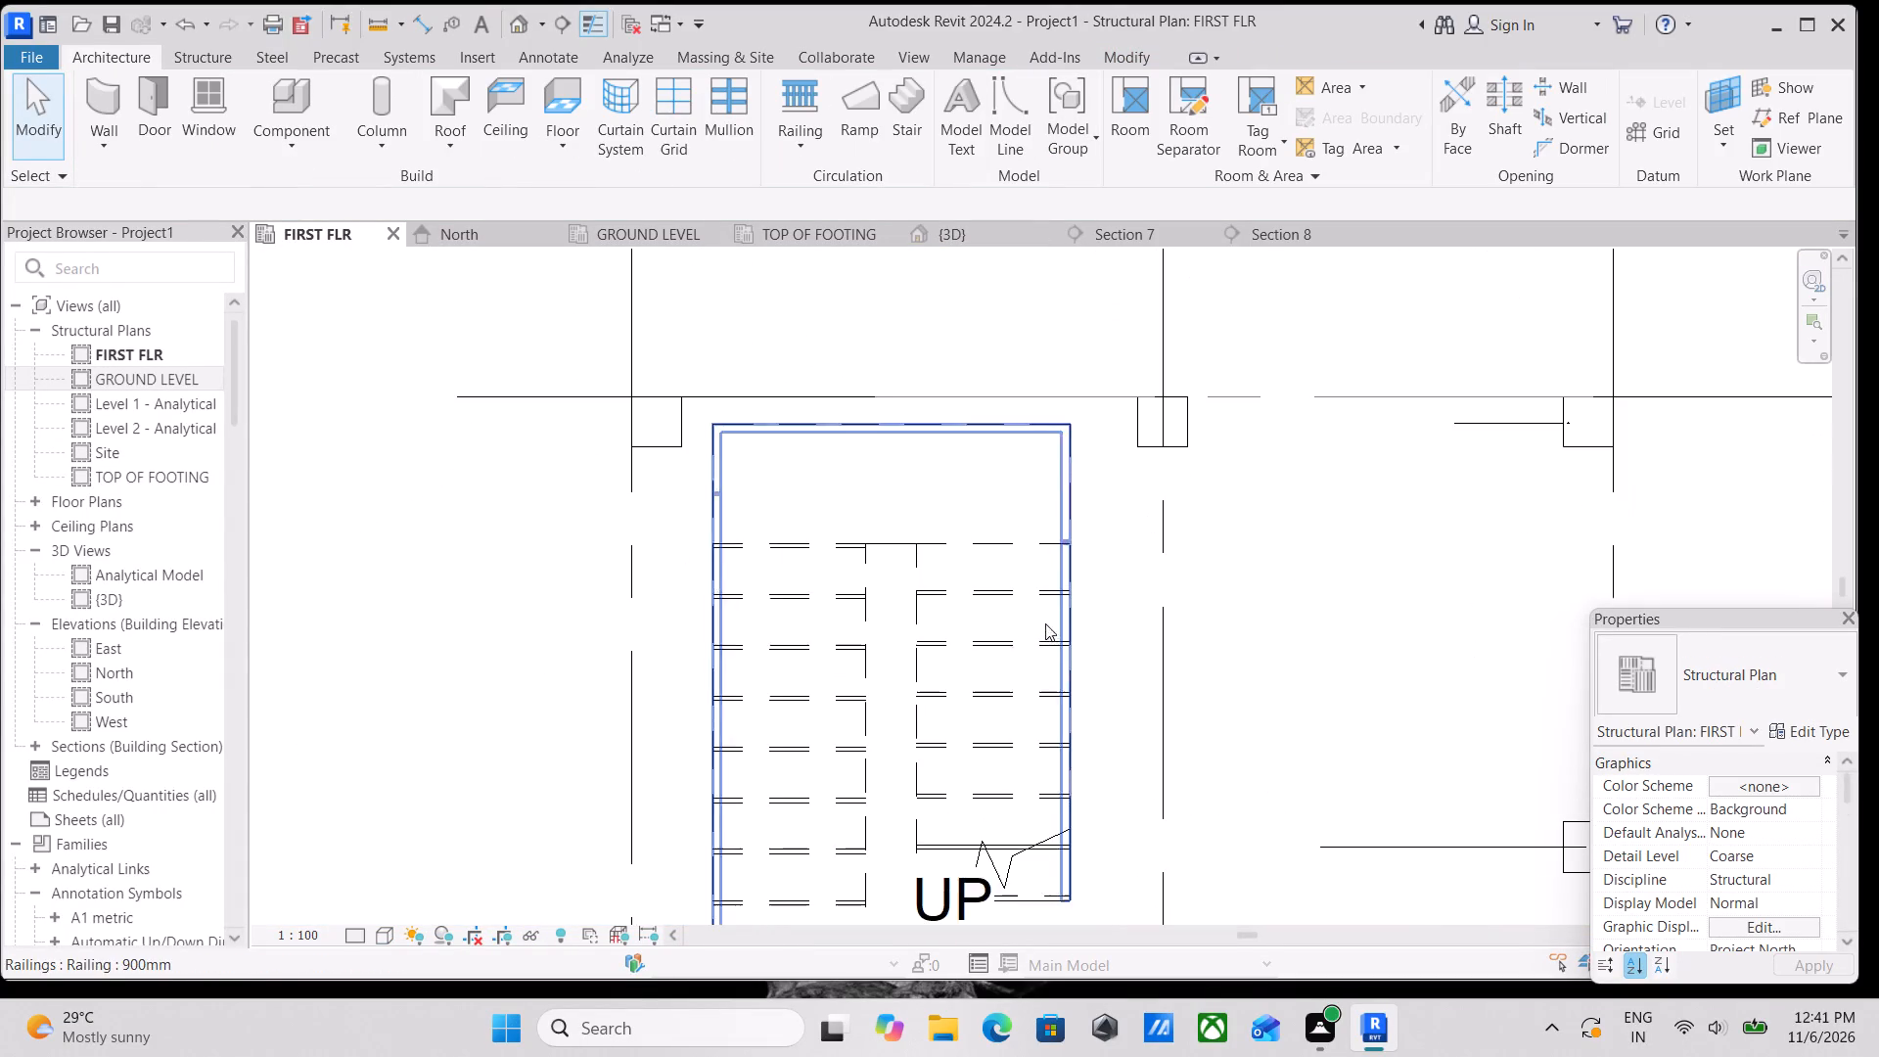
left_click(1066, 621)
scroll(1704, 770, "down", 1)
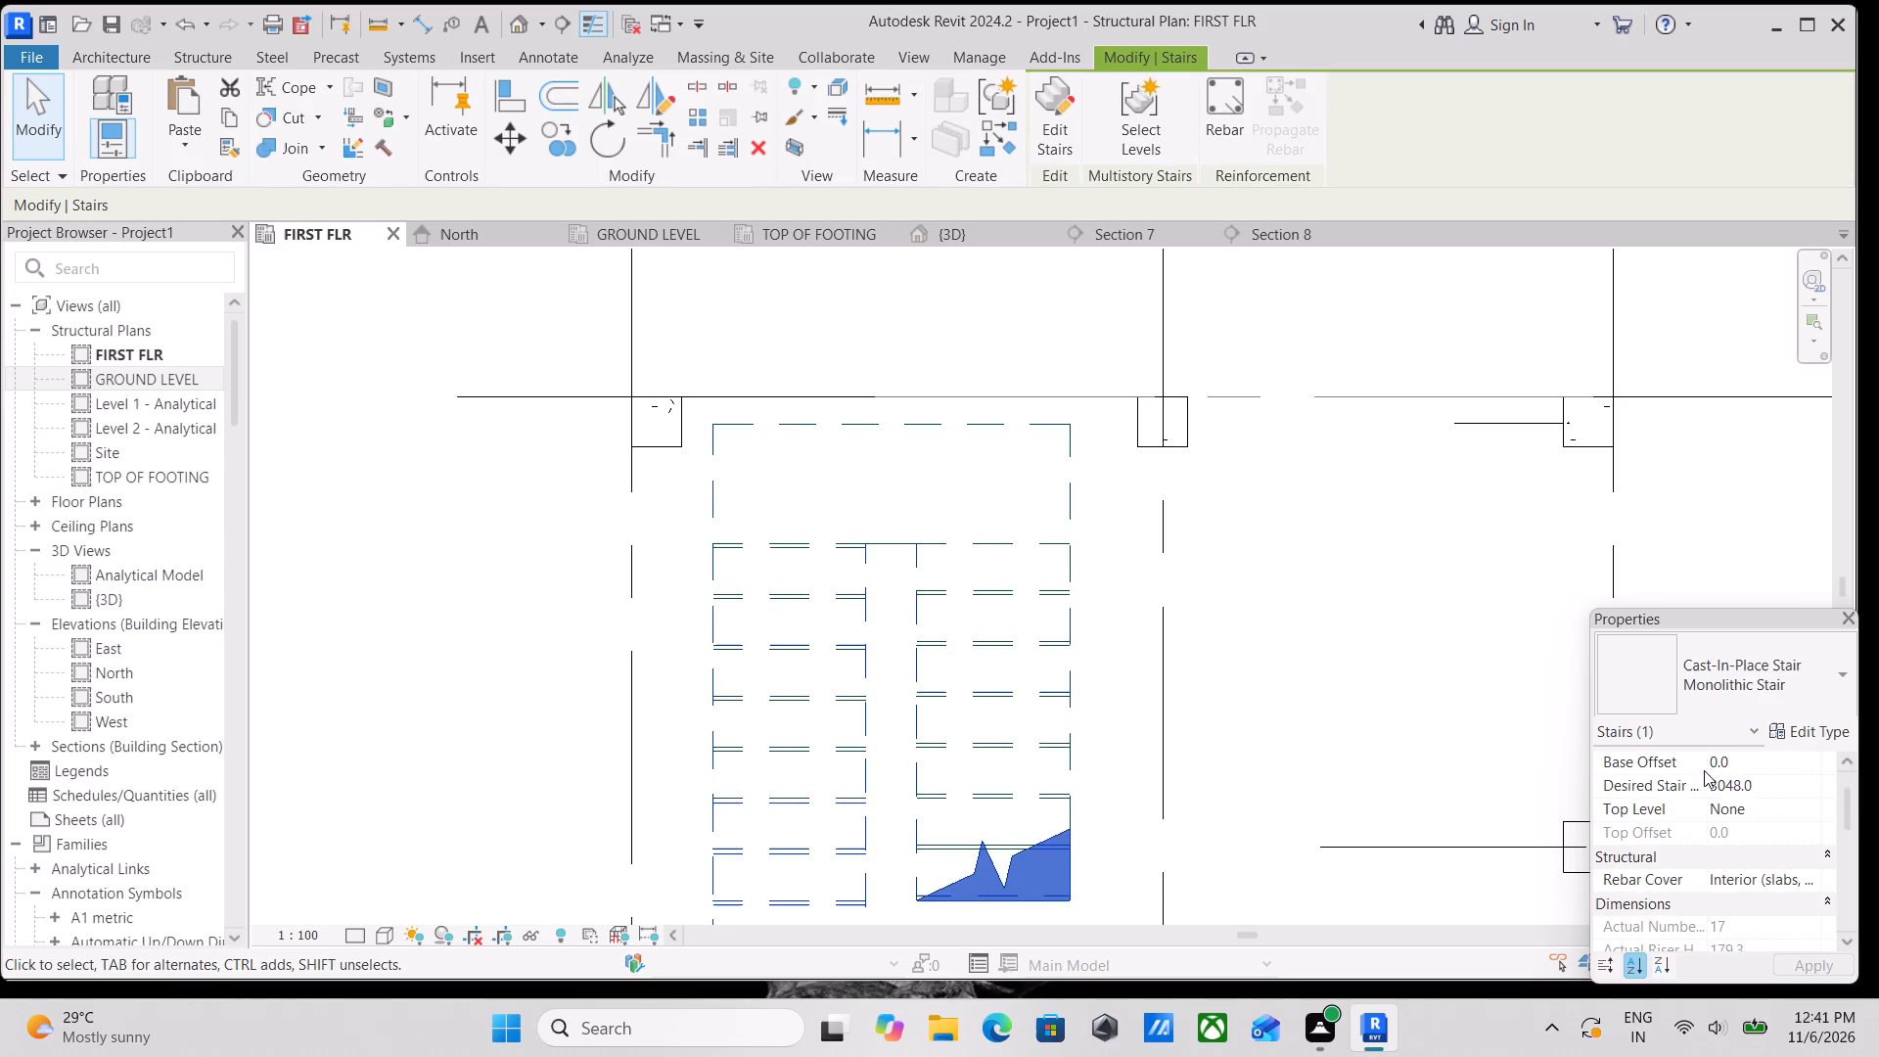
scroll(1757, 833, "down", 9)
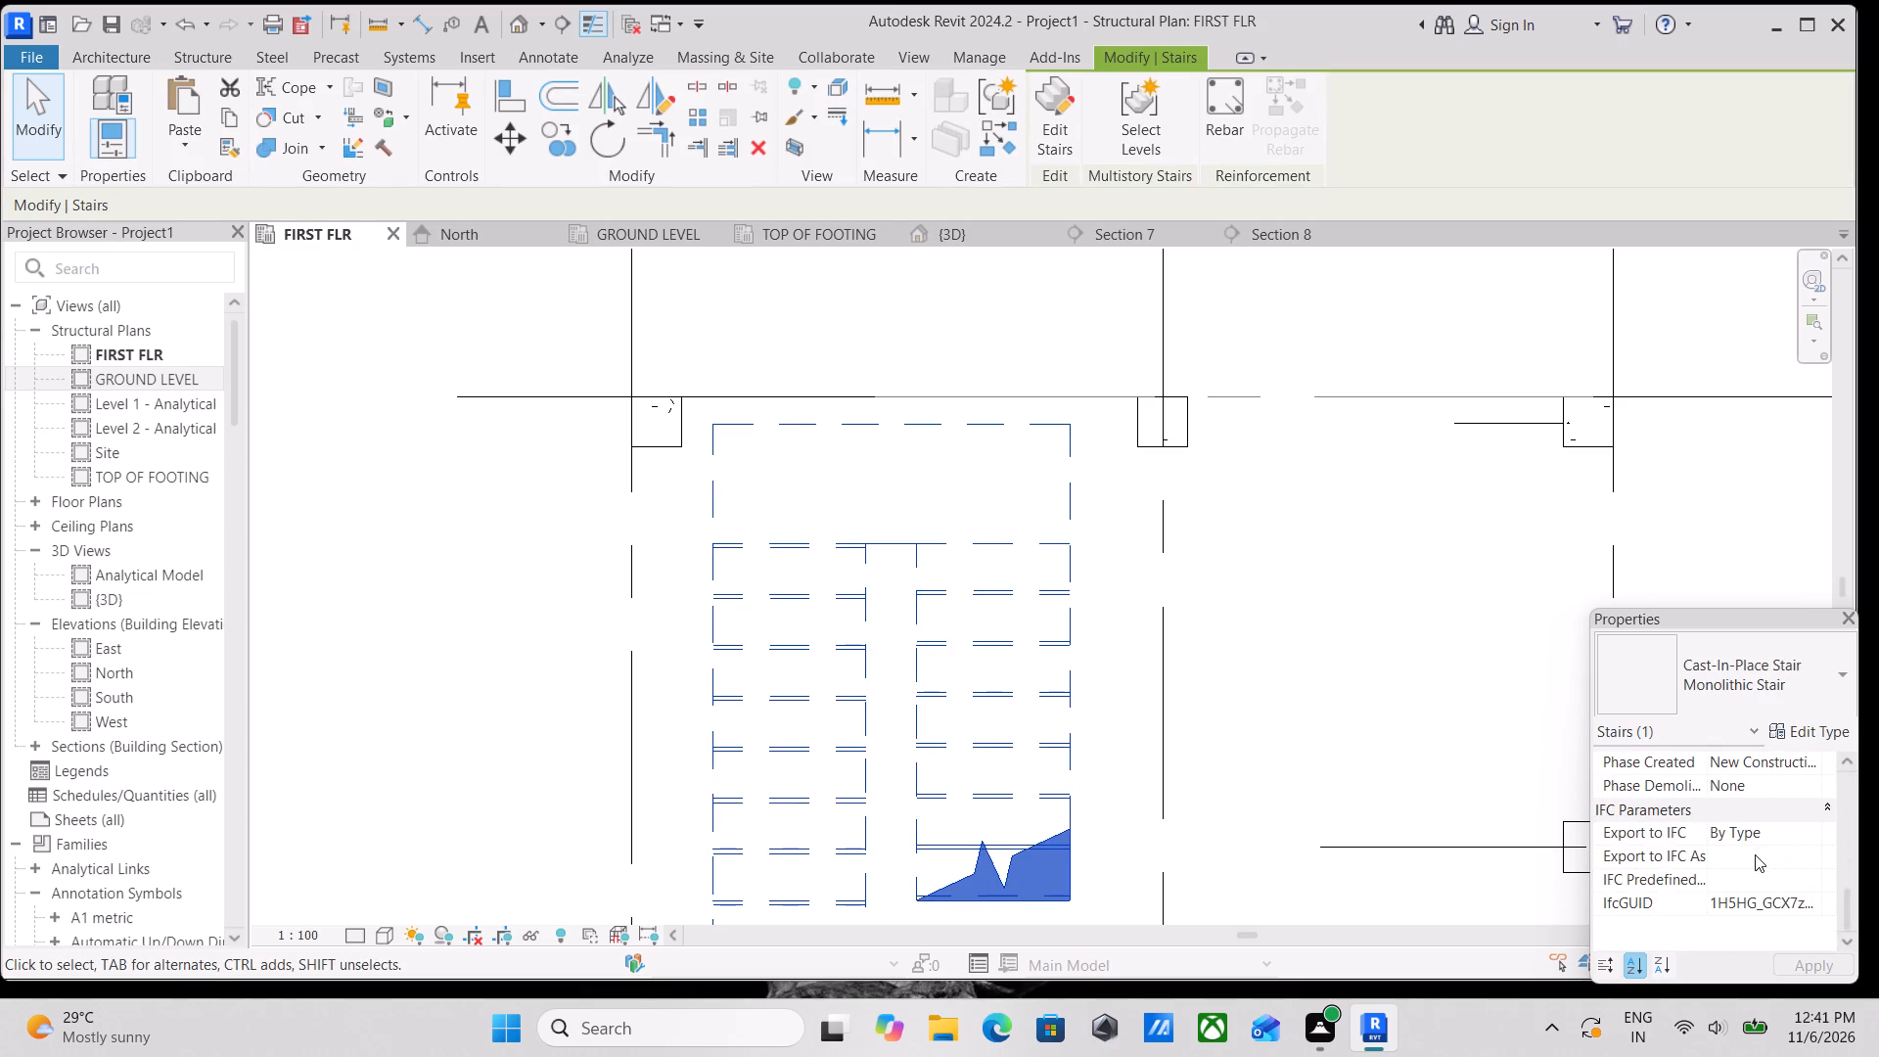
scroll(1755, 855, "up", 8)
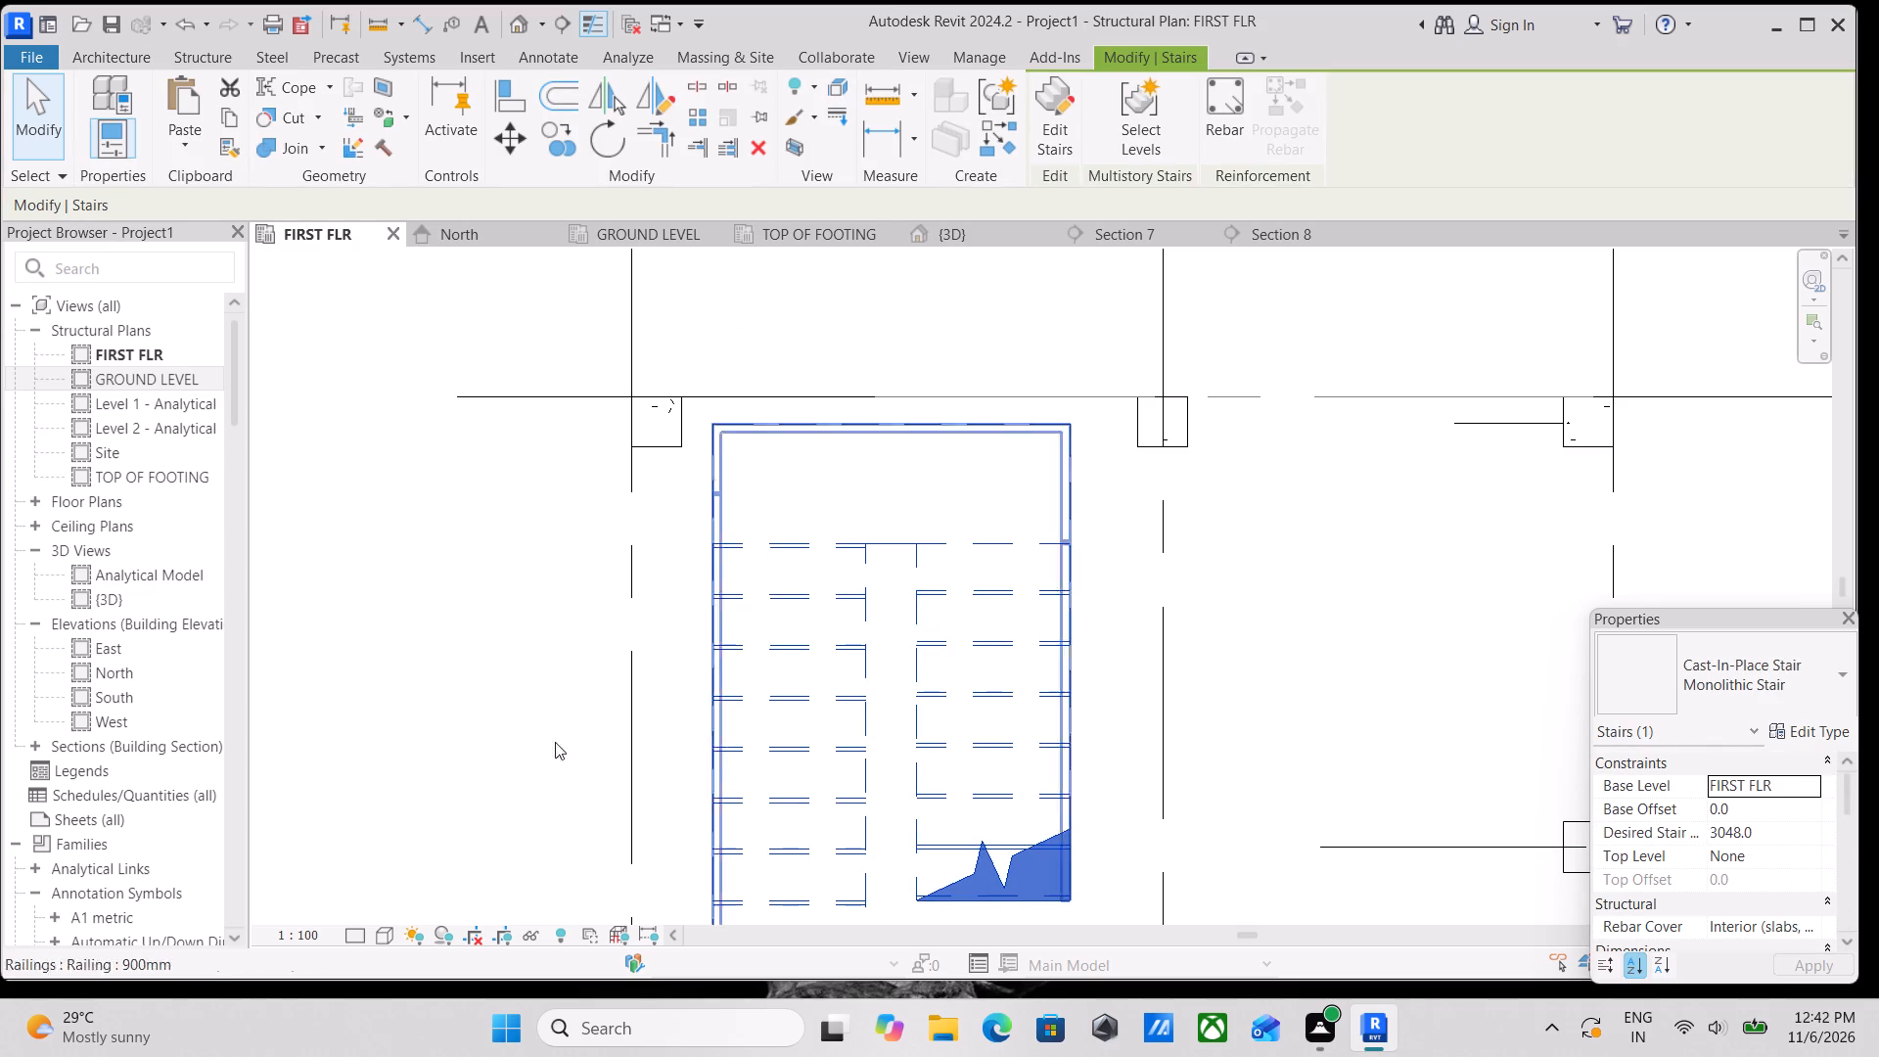
scroll(826, 647, "up", 2)
left_click(904, 524)
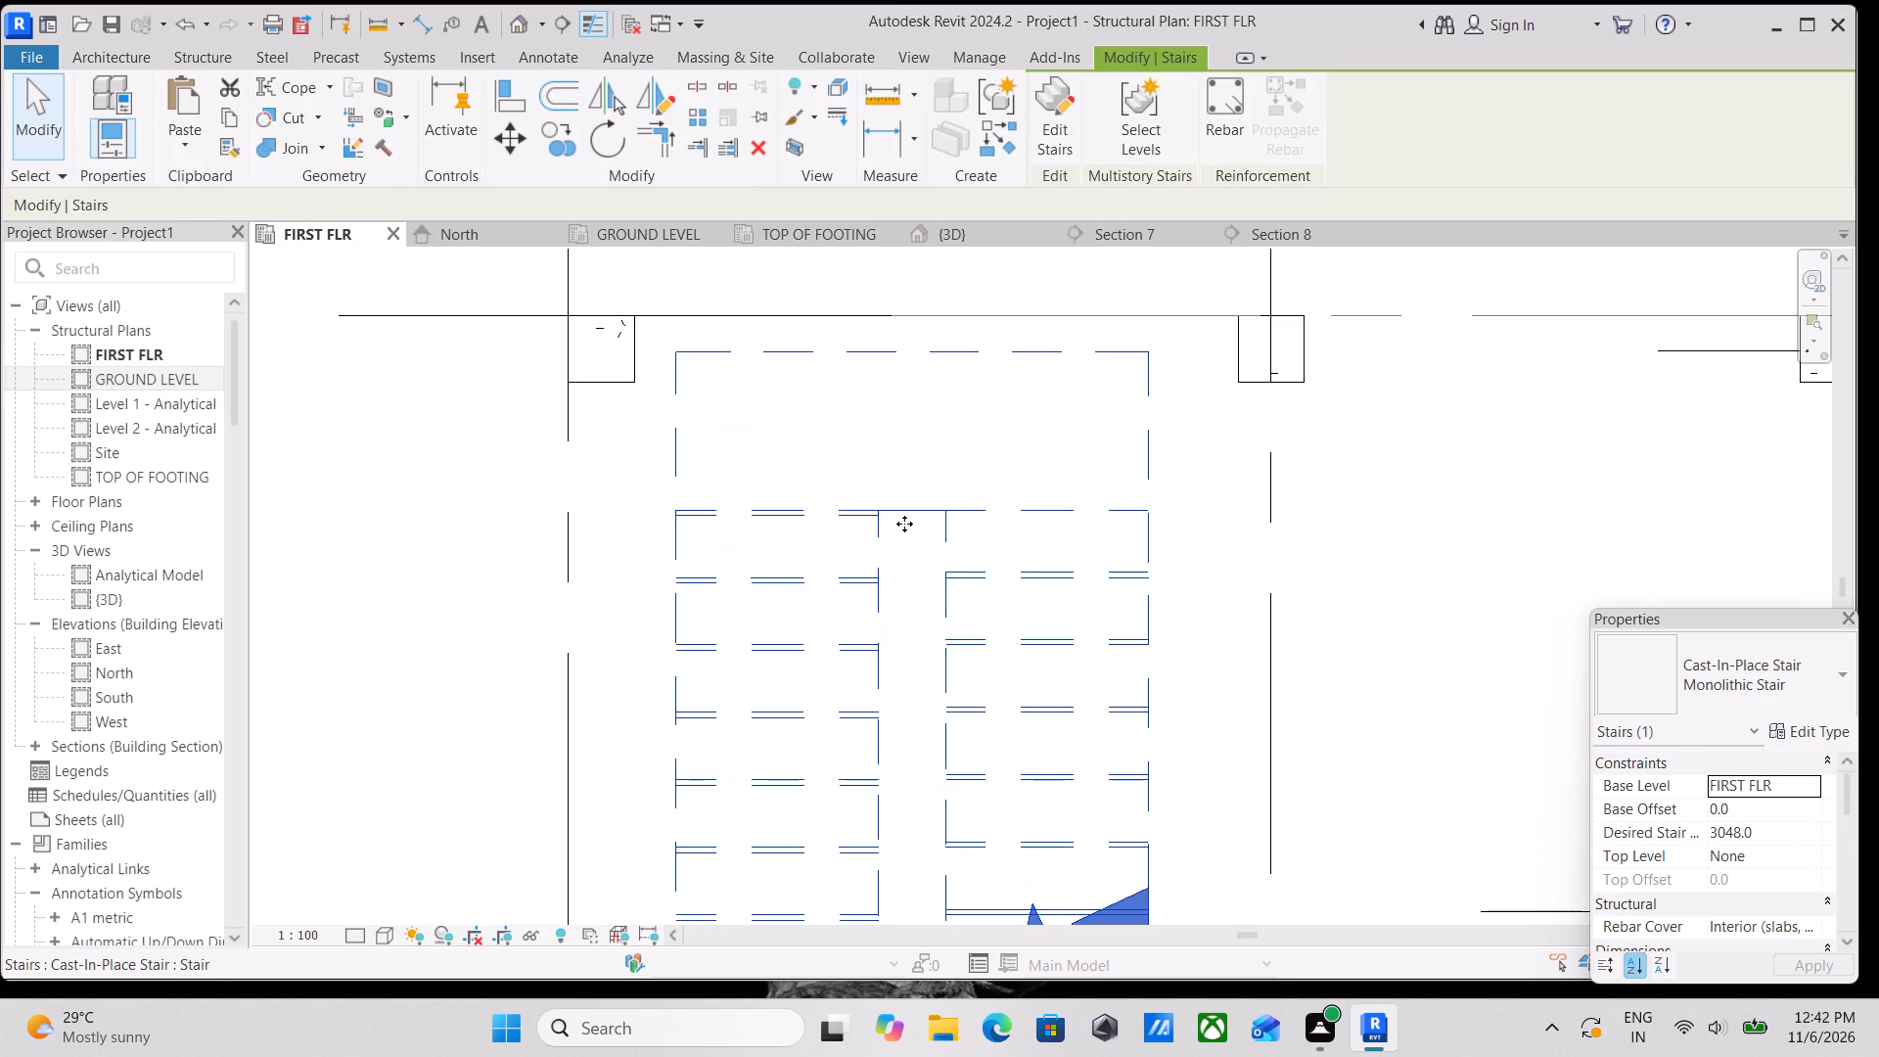
scroll(908, 497, "down", 3)
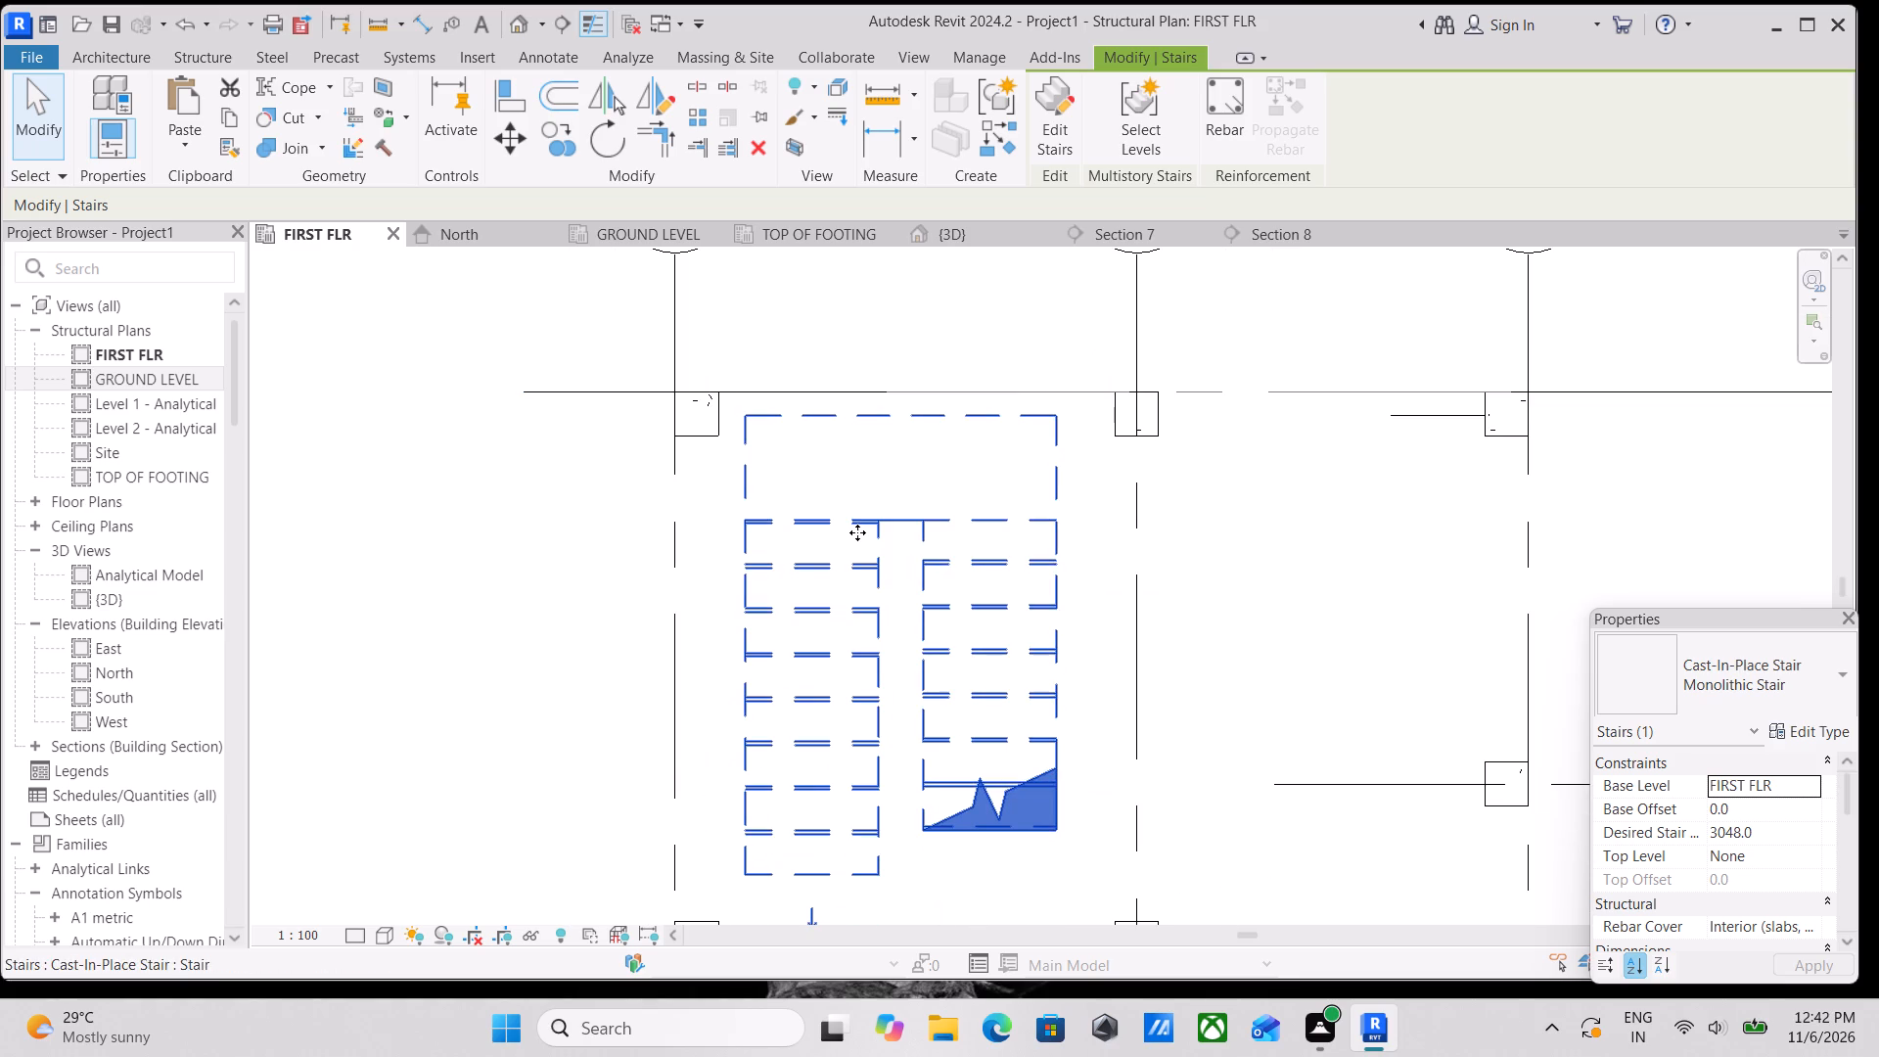
Review all model categories, including Stairs, in FIRST FLR's visibility/graphic overrides with every category selected, and accept the settings.
left_click(857, 532)
type("VV")
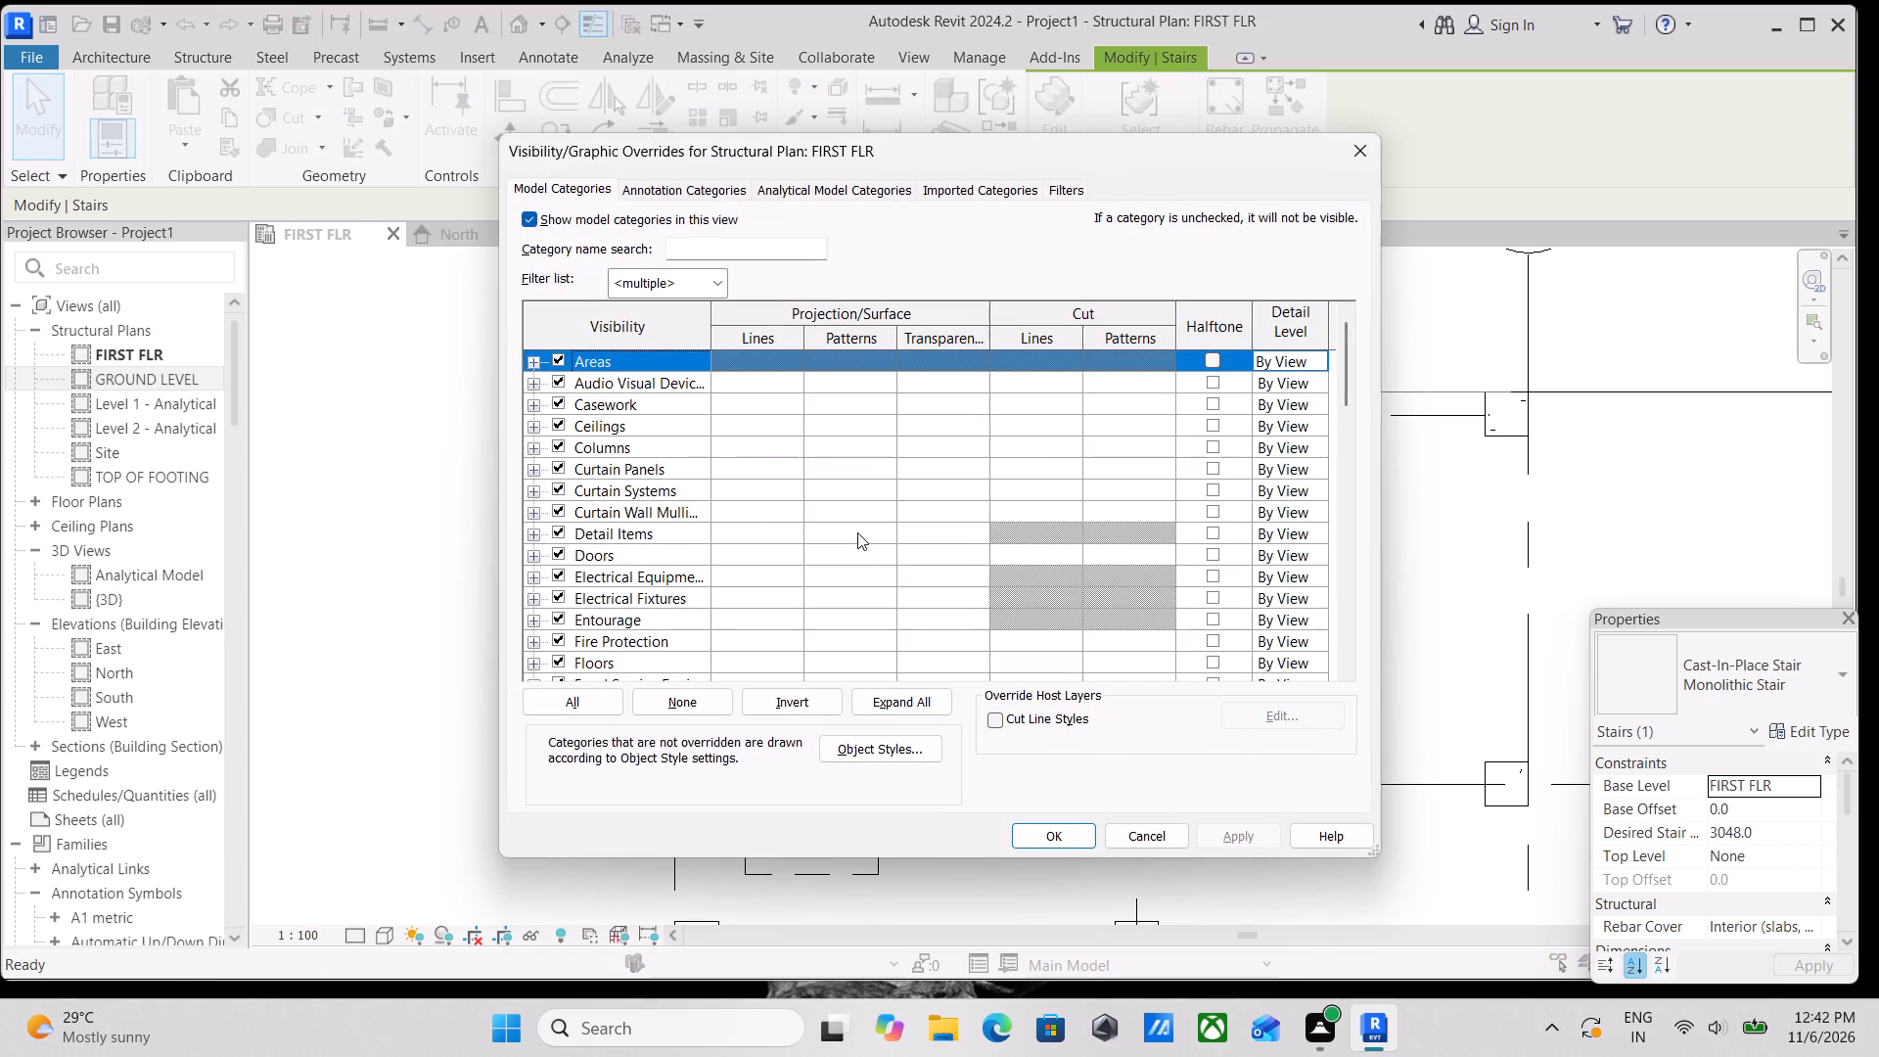
scroll(555, 610, "down", 7)
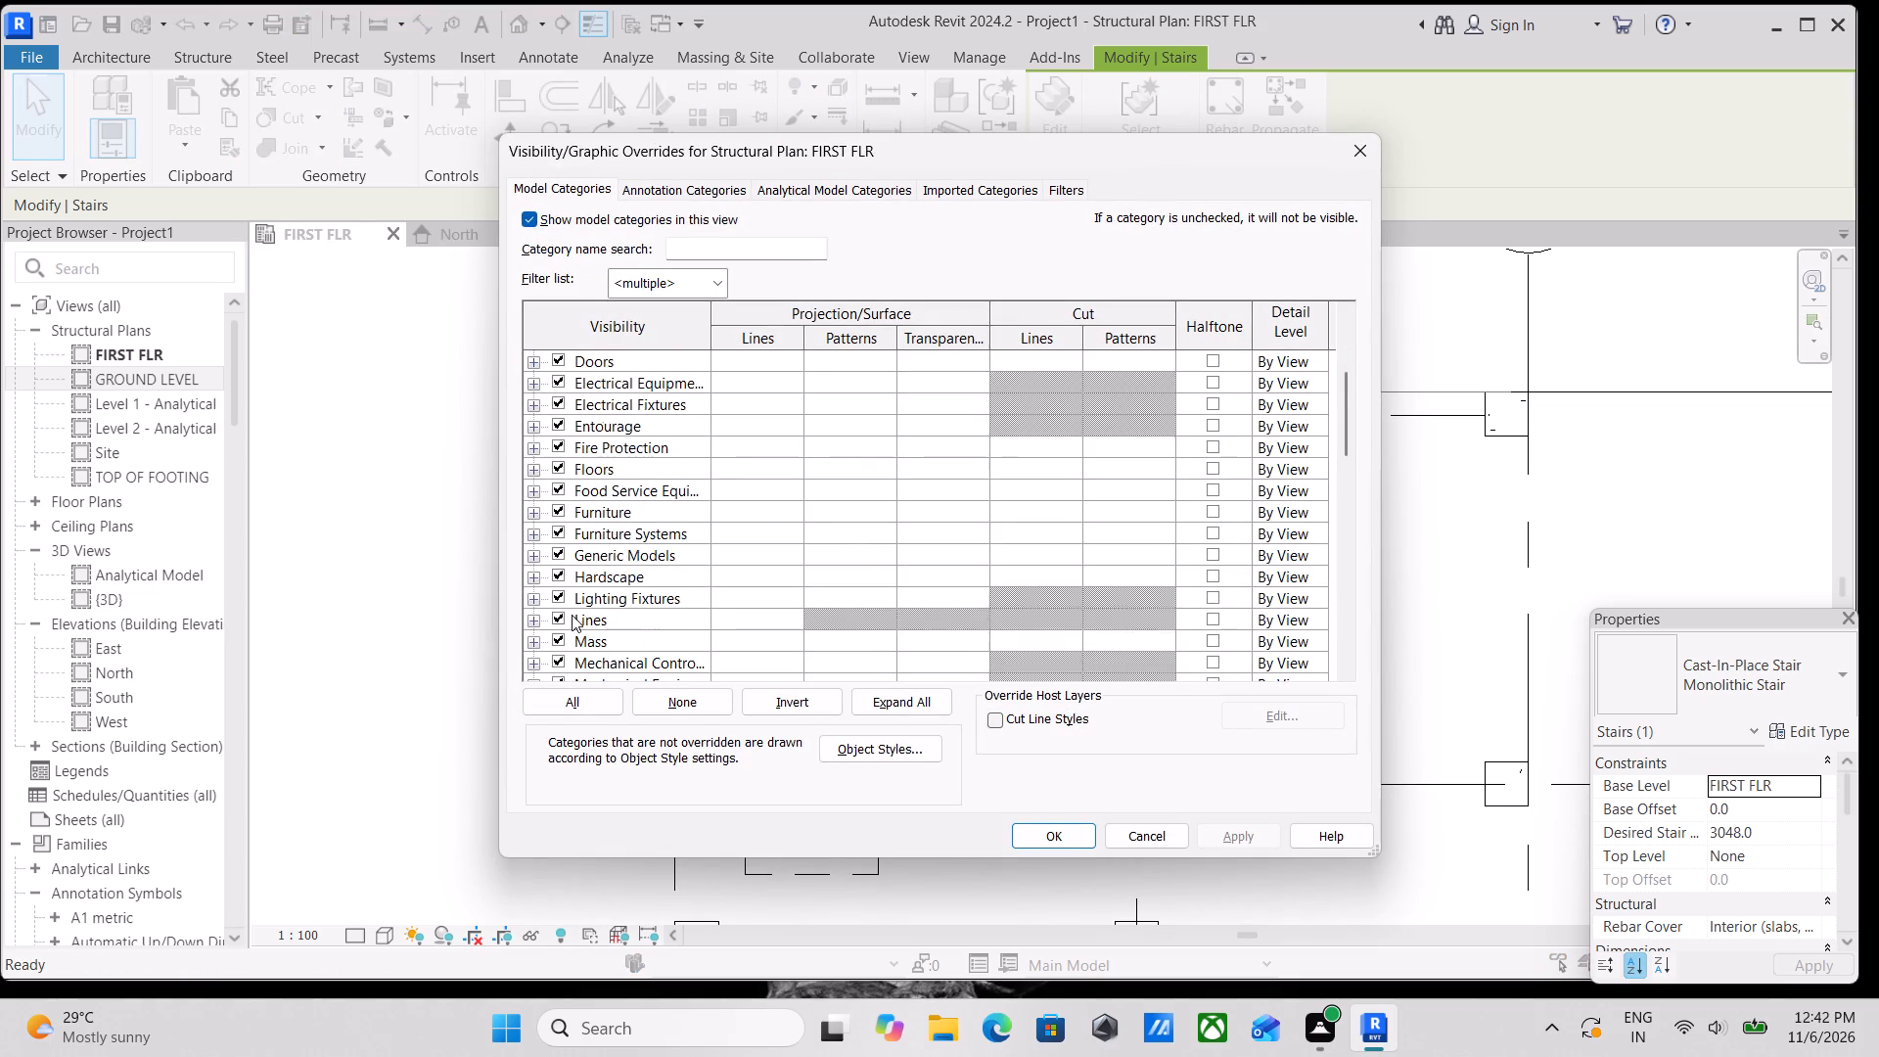
scroll(572, 615, "down", 6)
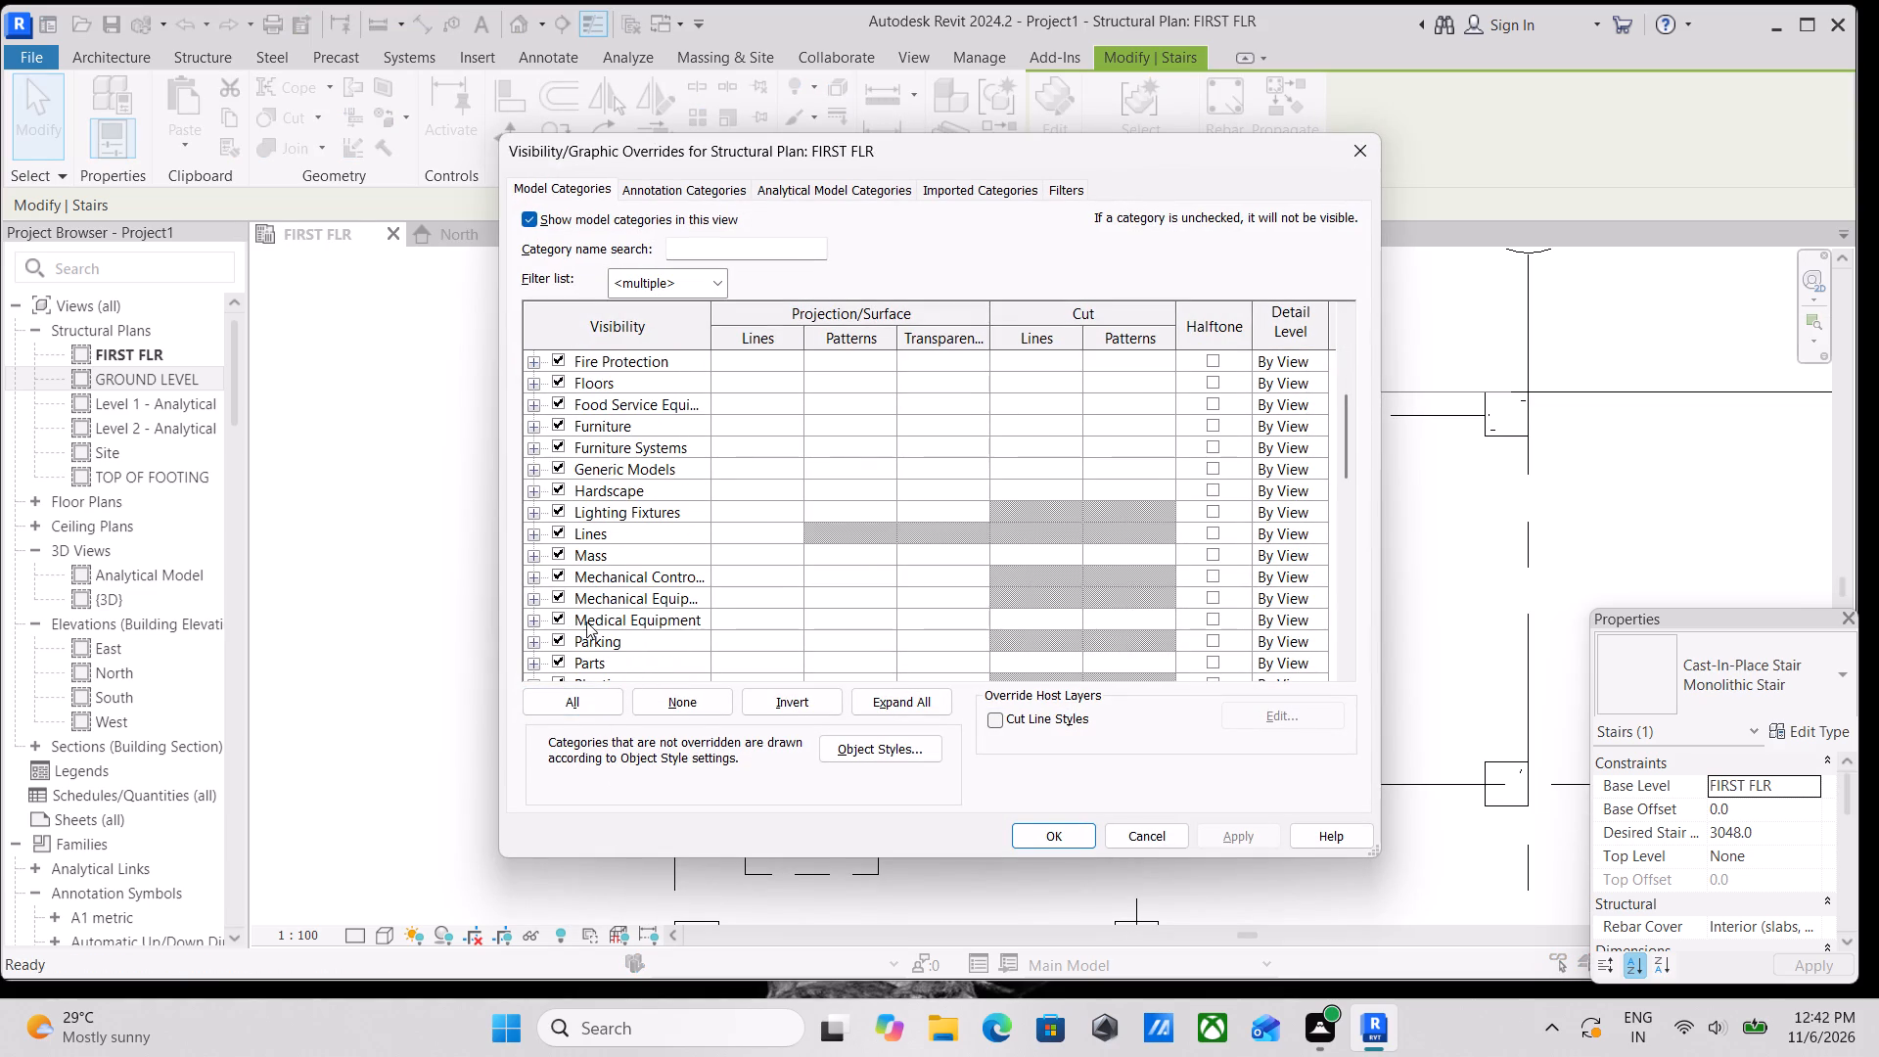
left_click(583, 700)
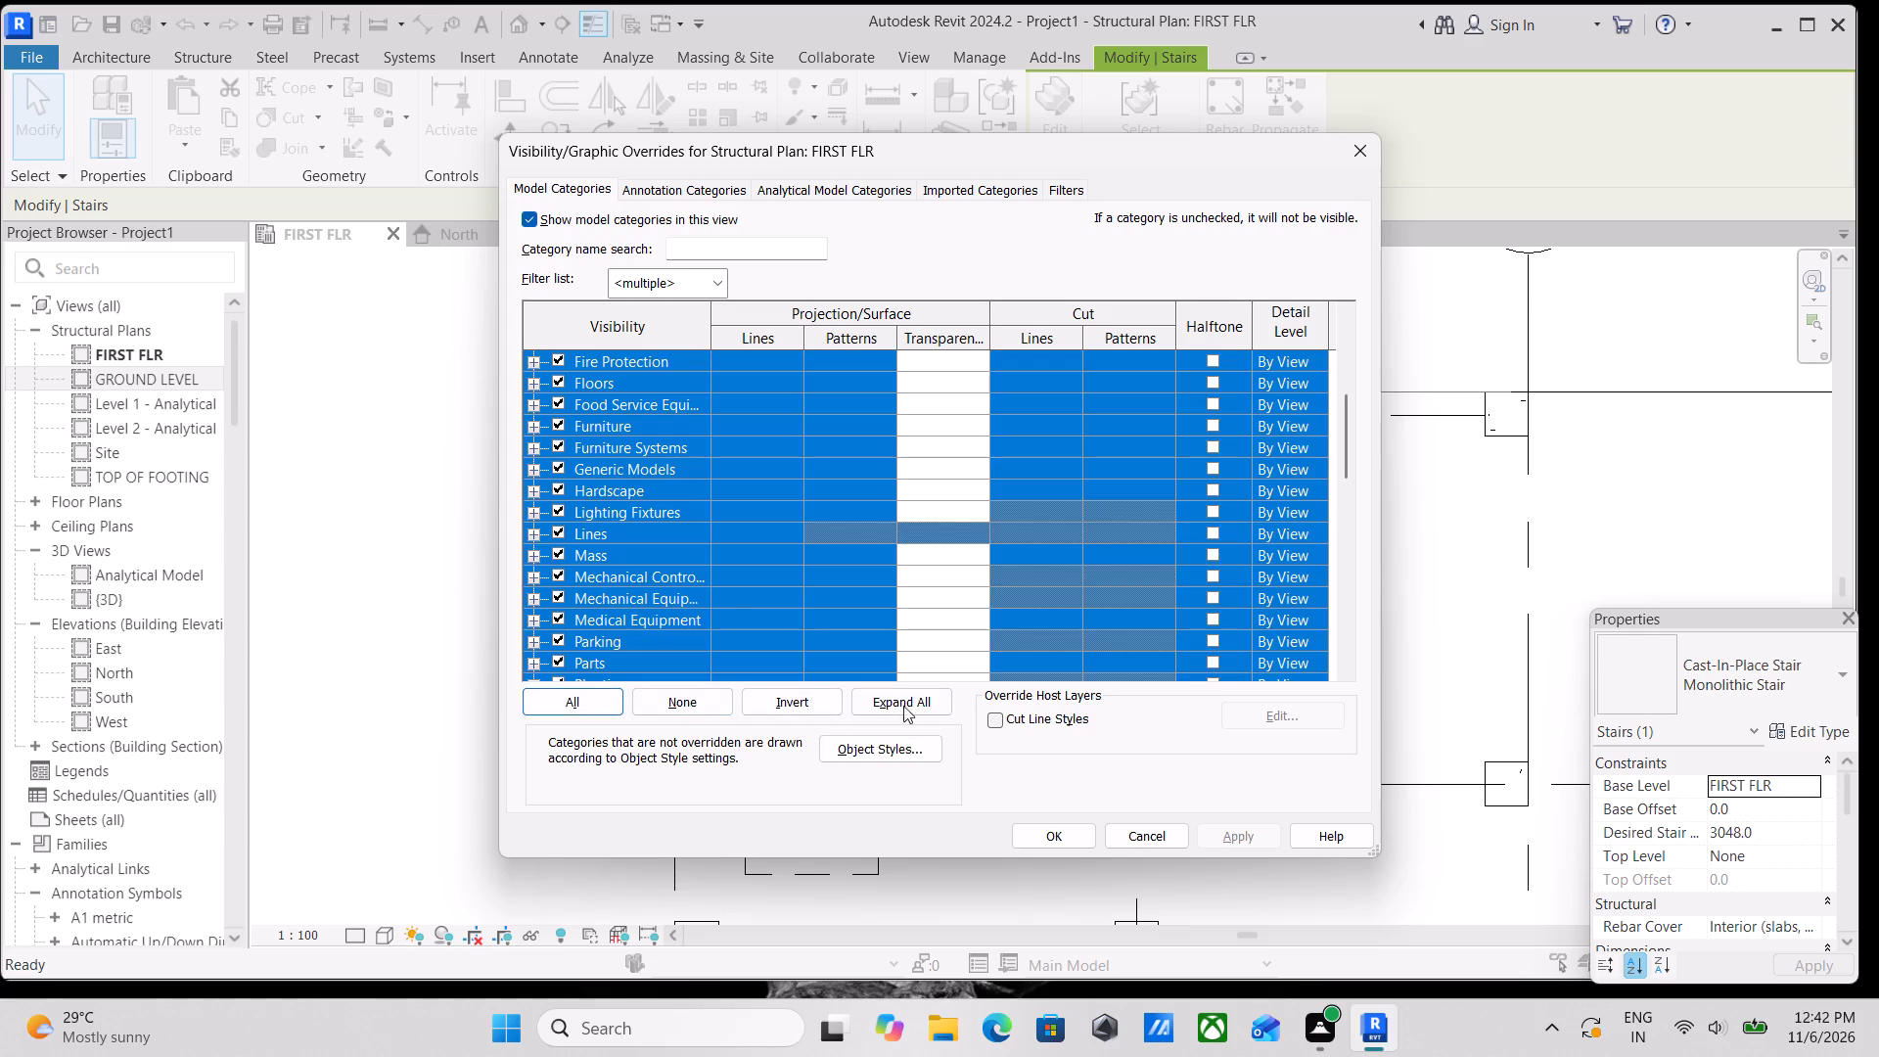
scroll(581, 519, "down", 4)
scroll(581, 519, "down", 17)
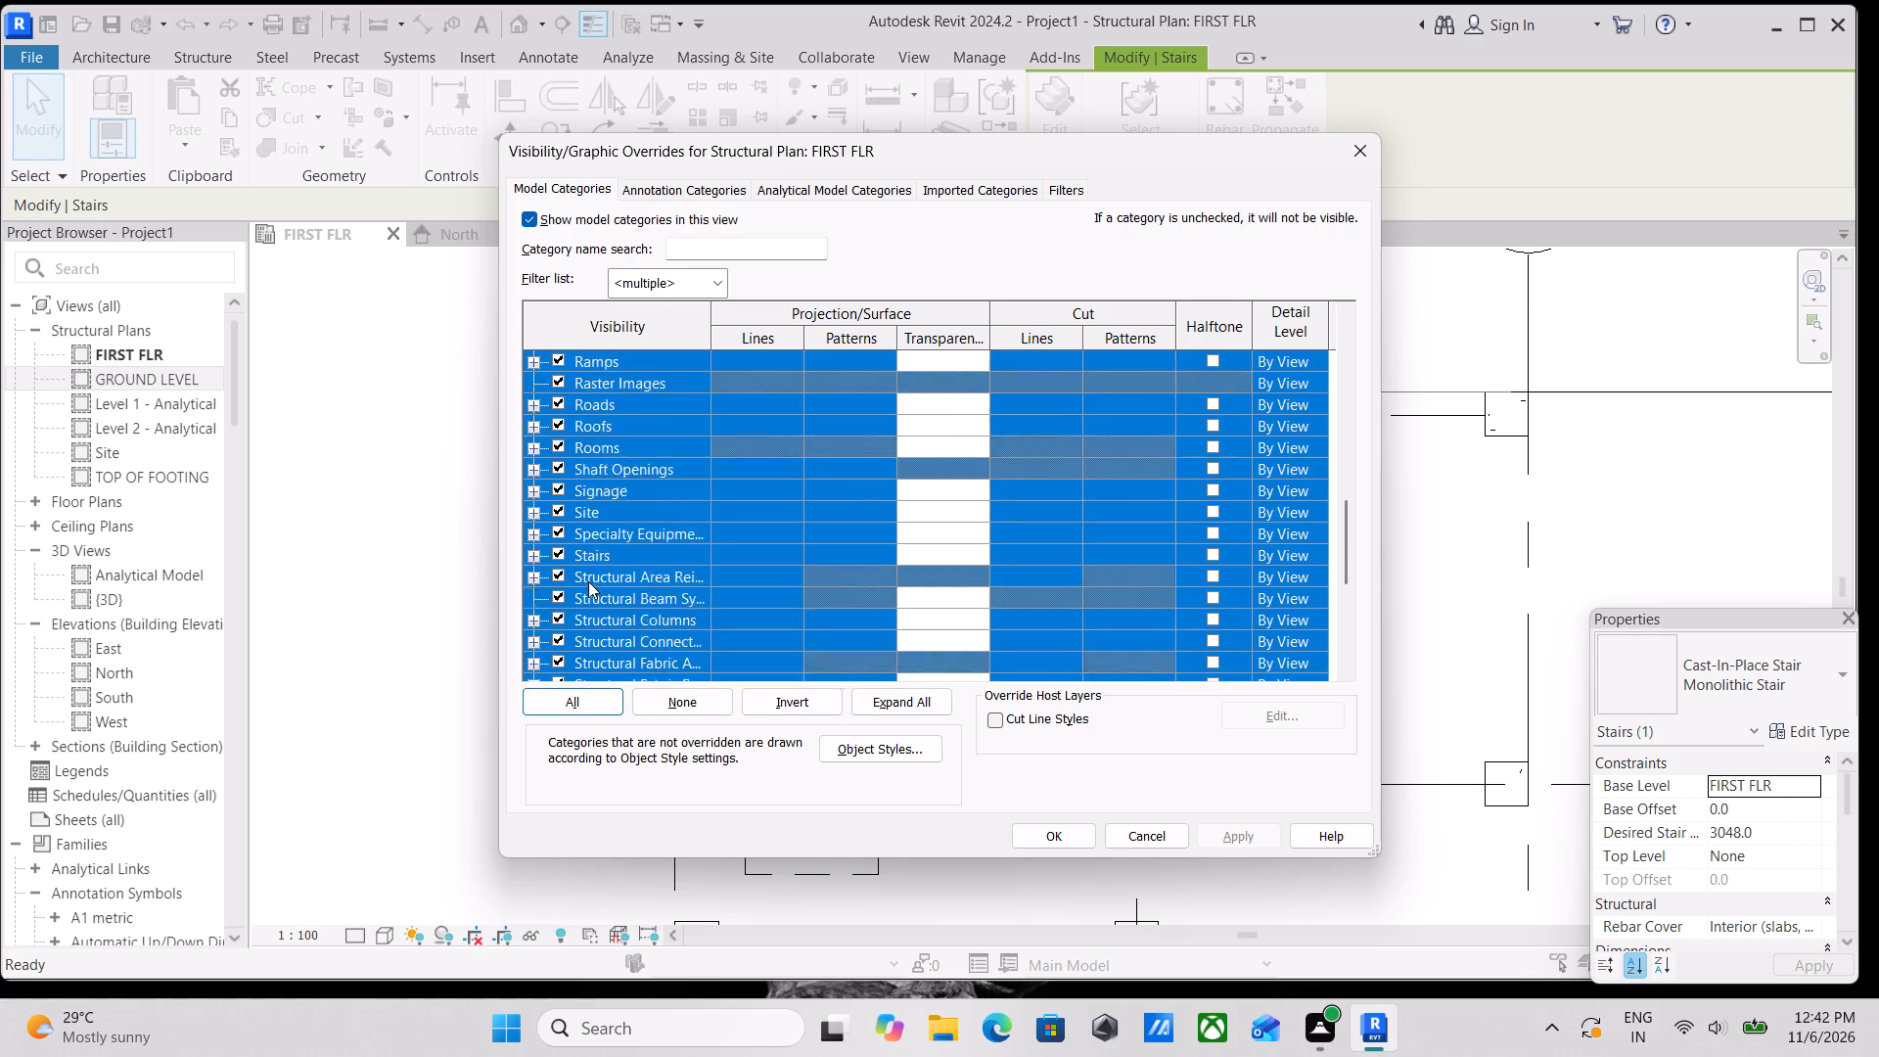
scroll(588, 581, "down", 7)
scroll(808, 624, "down", 5)
scroll(902, 633, "down", 5)
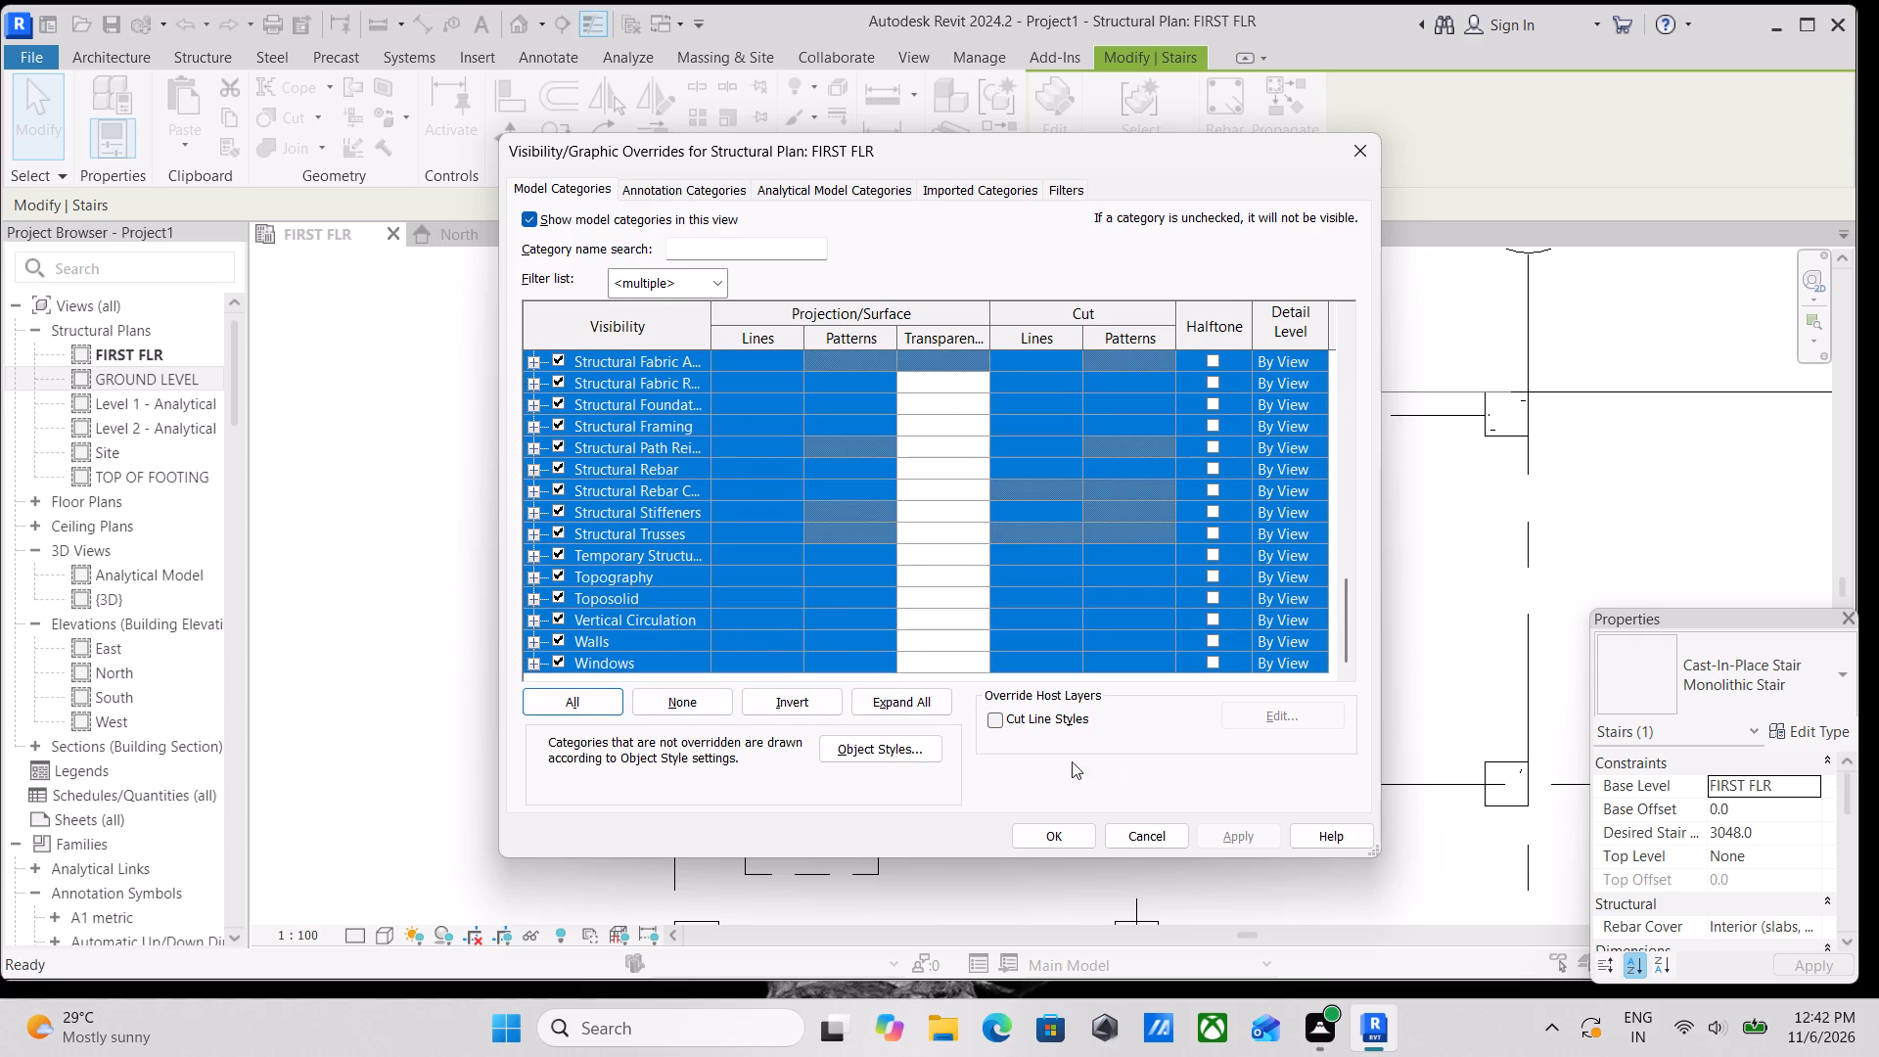
left_click(1029, 823)
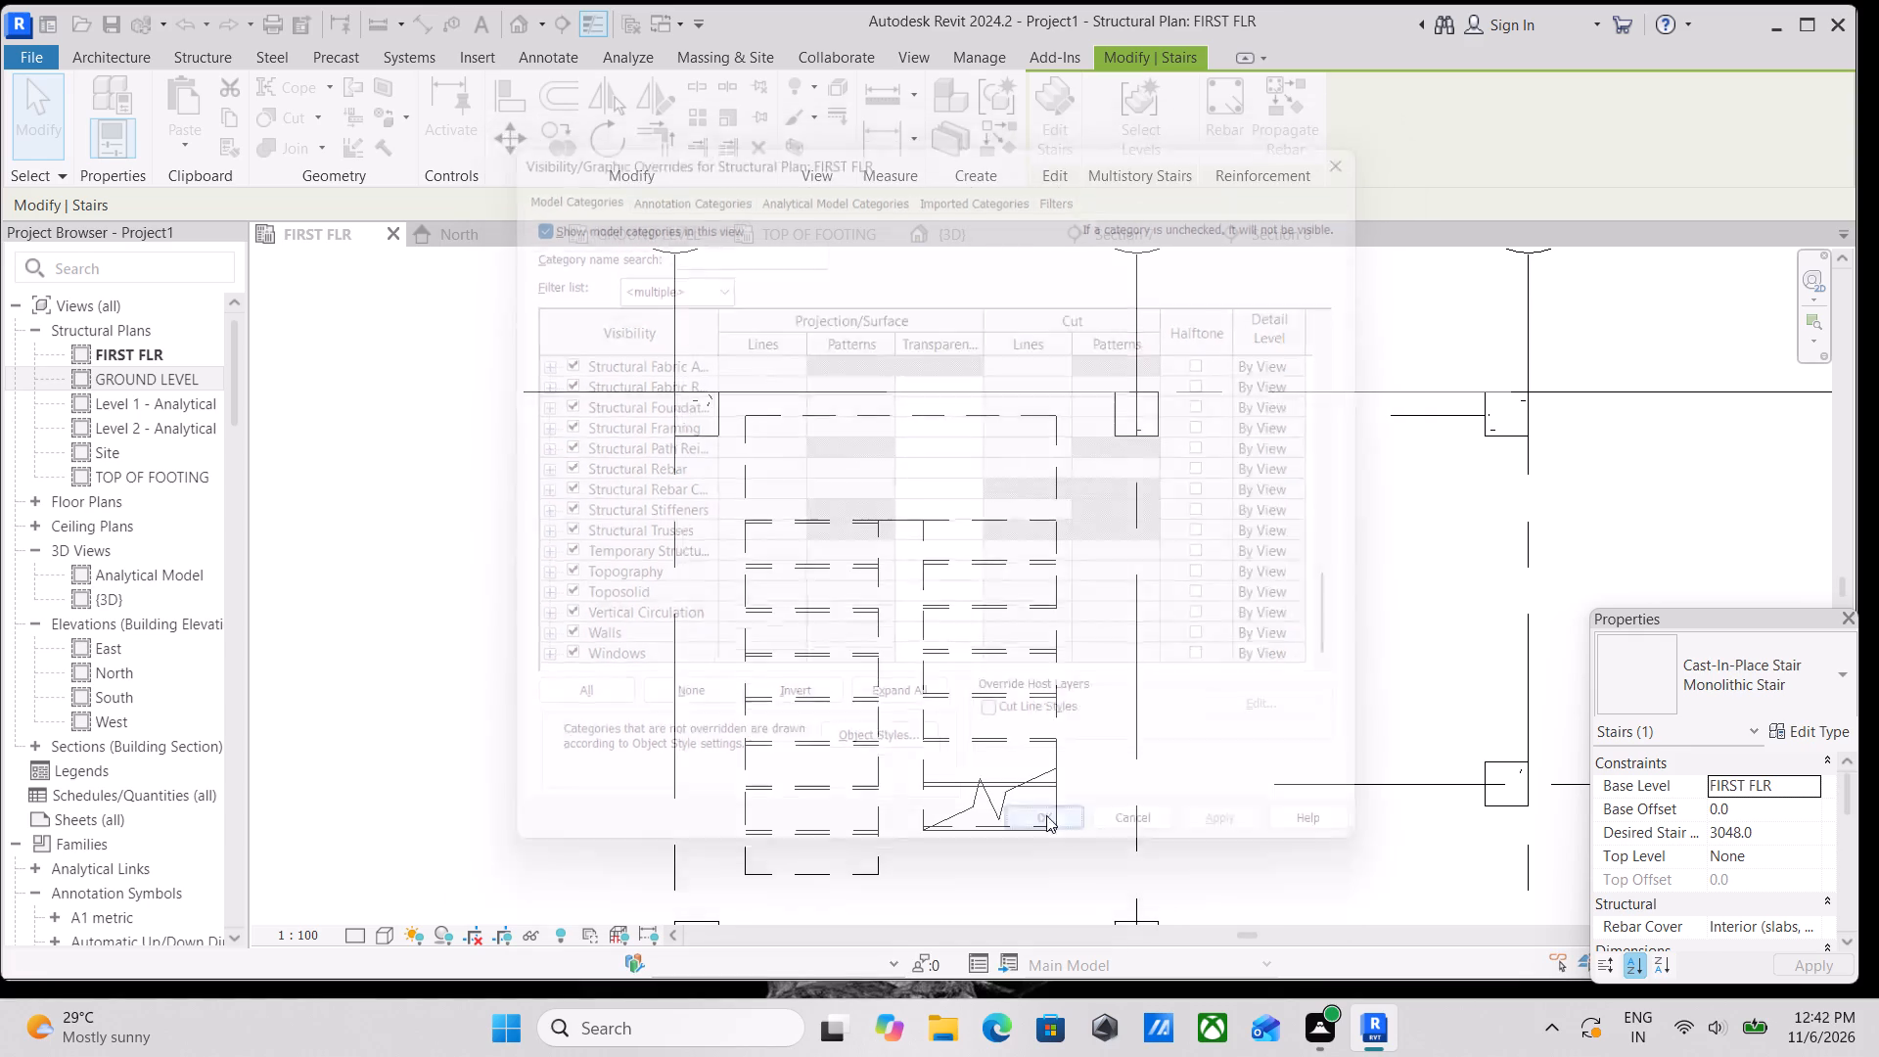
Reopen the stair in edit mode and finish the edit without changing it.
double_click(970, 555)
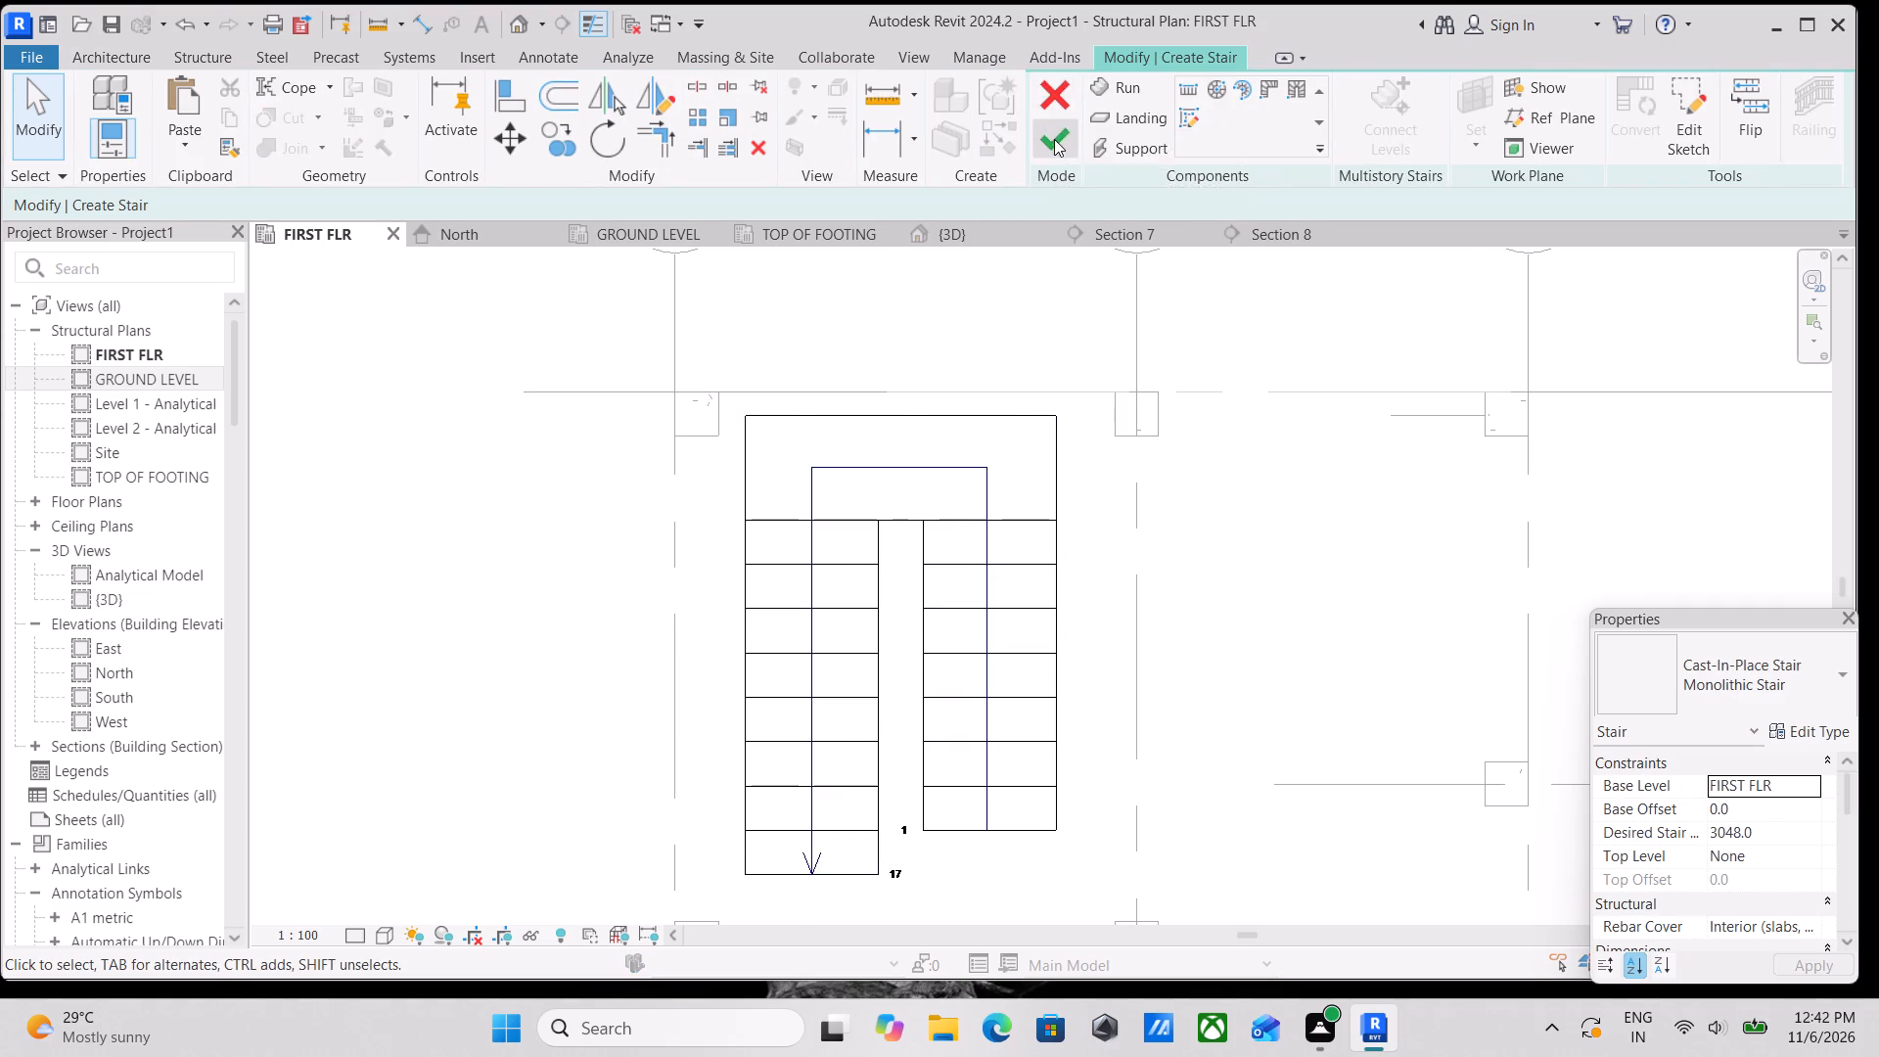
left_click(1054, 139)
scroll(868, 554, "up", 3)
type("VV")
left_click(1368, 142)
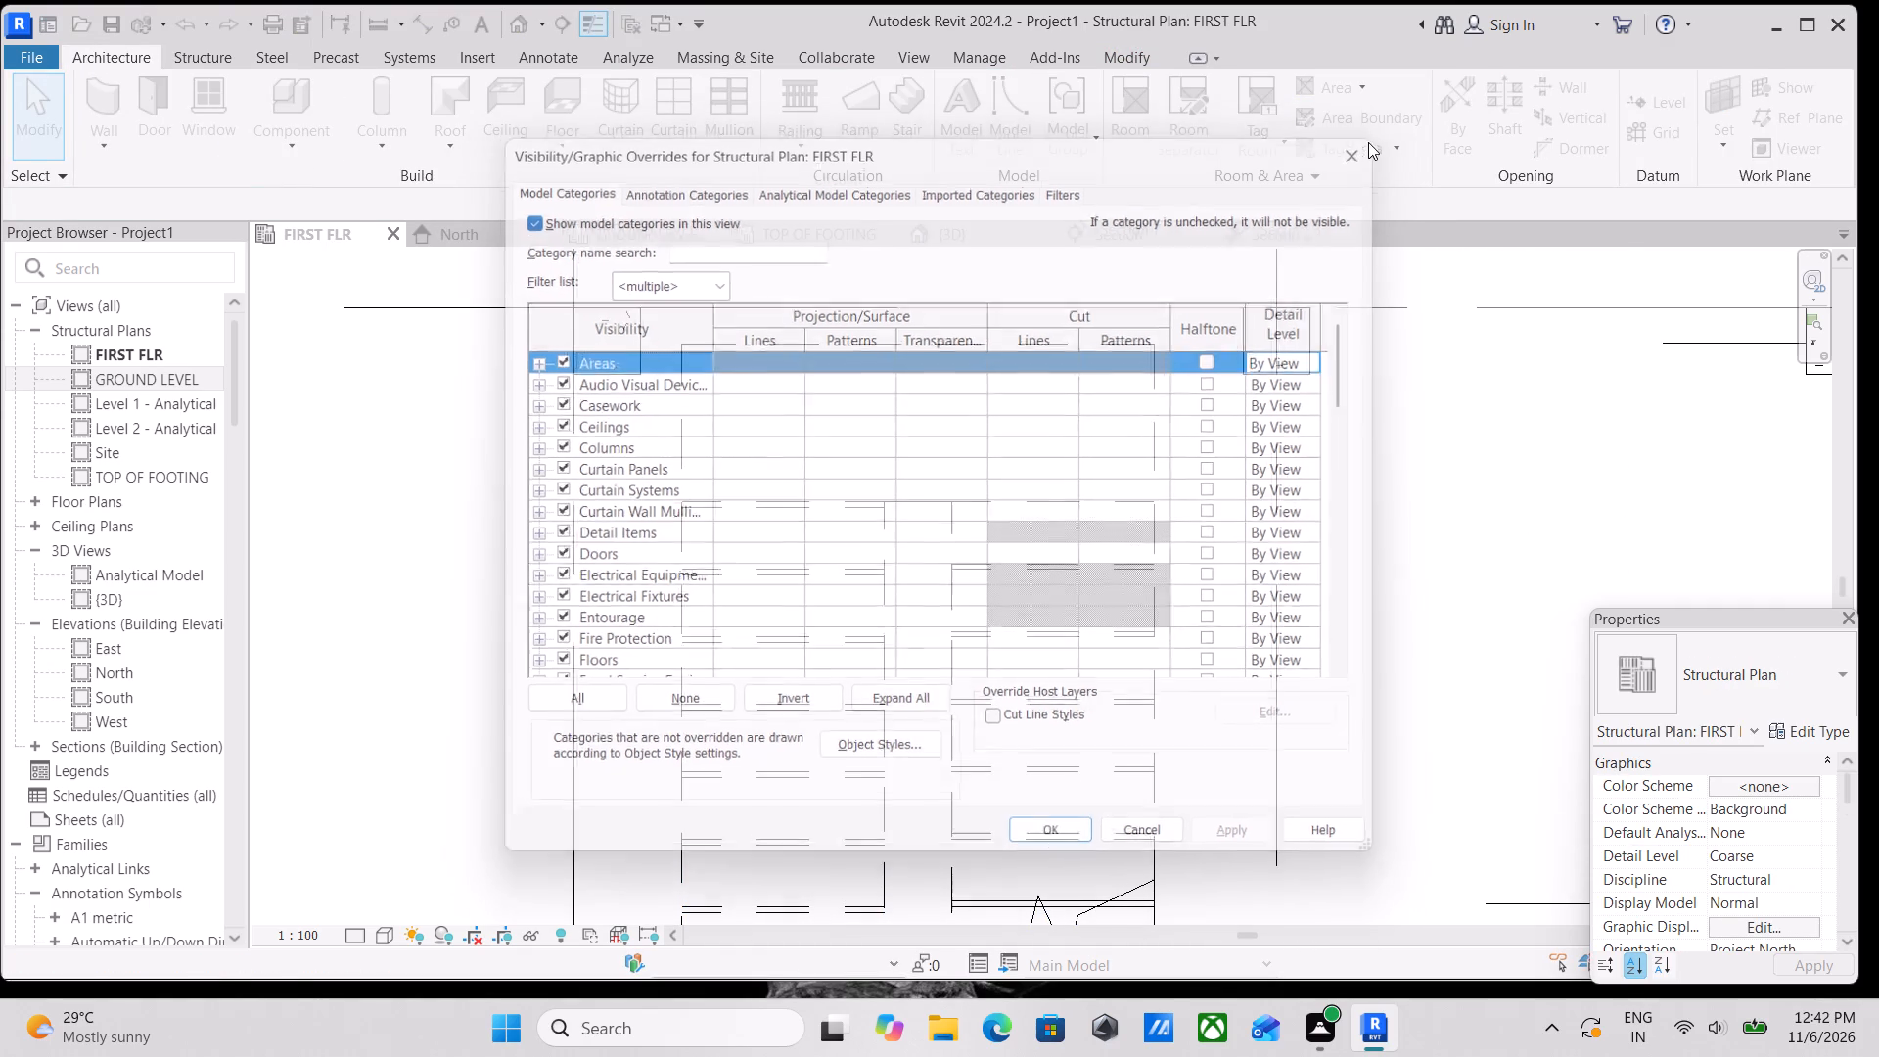
Examine the 3D model from several sides, looking for the stair and any stray elements above the columns.
left_click(965, 229)
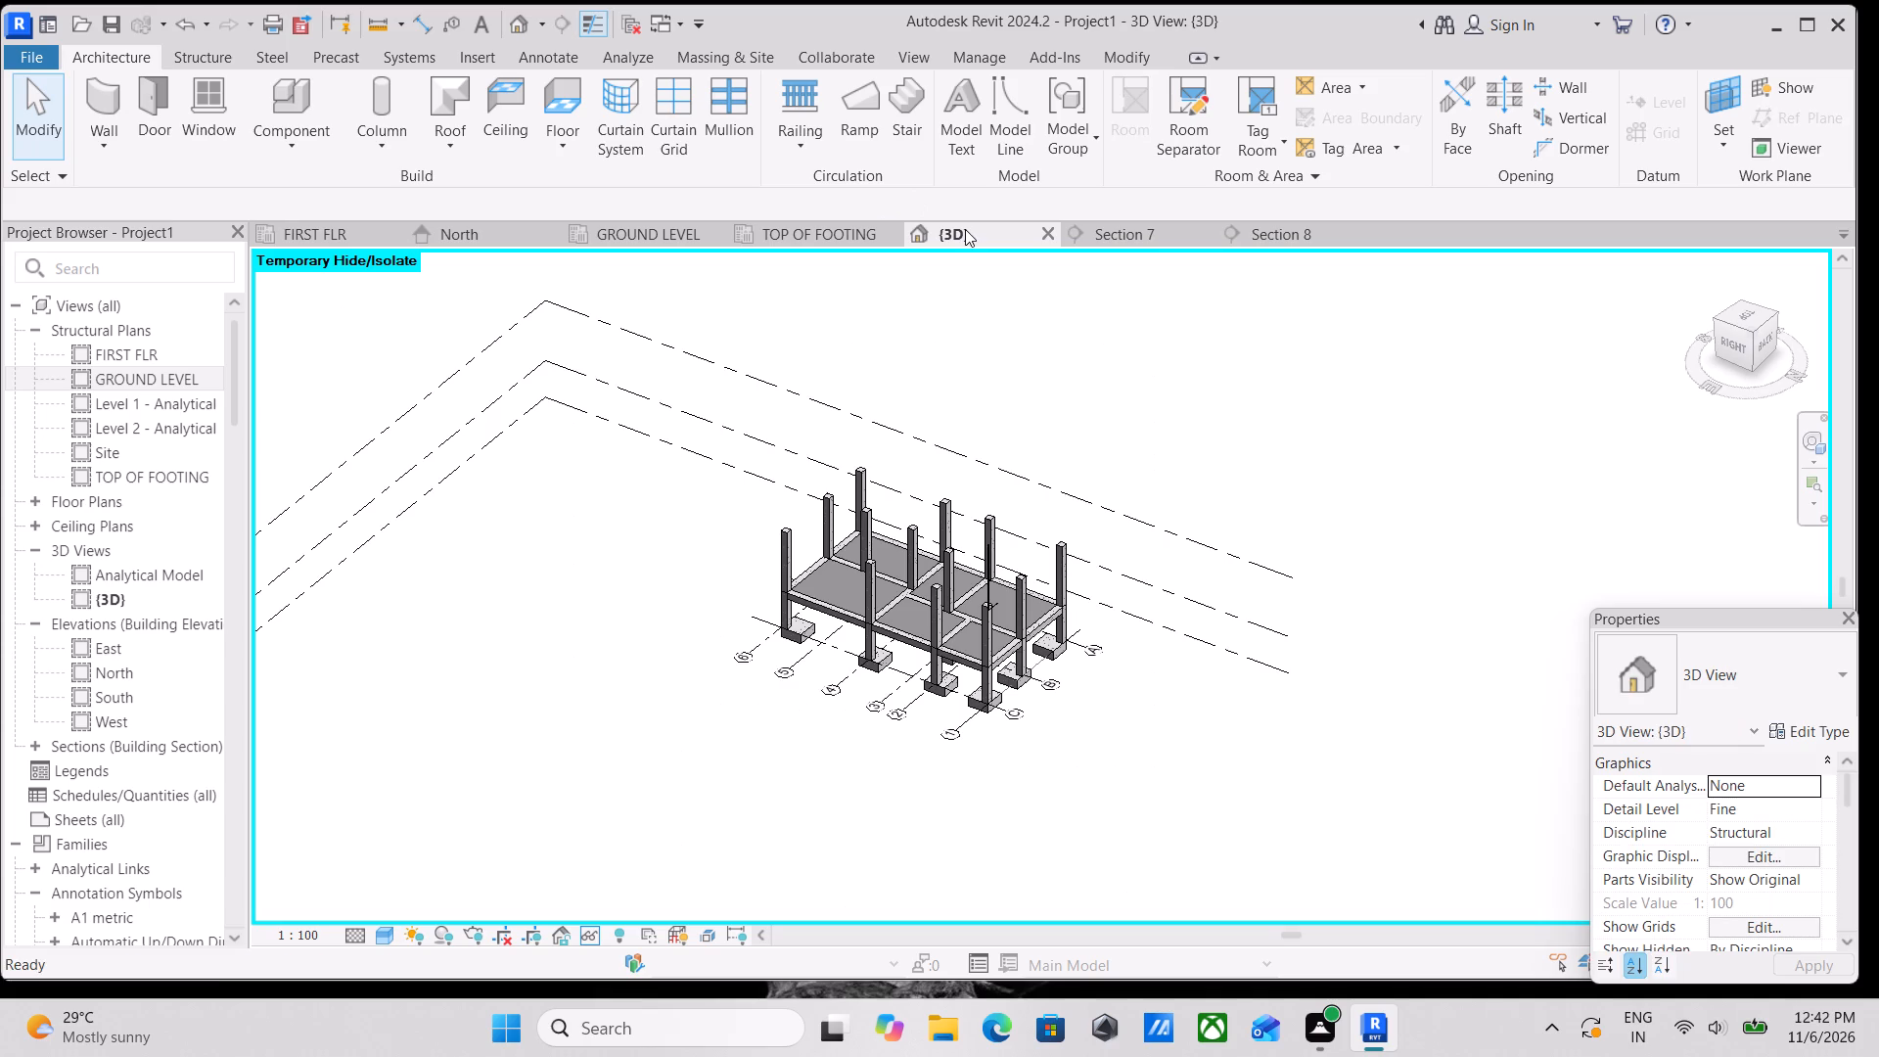
middle_click_drag(975, 491, 1041, 412)
middle_click_drag(999, 584, 1135, 462, "shift")
scroll(935, 536, "up", 3)
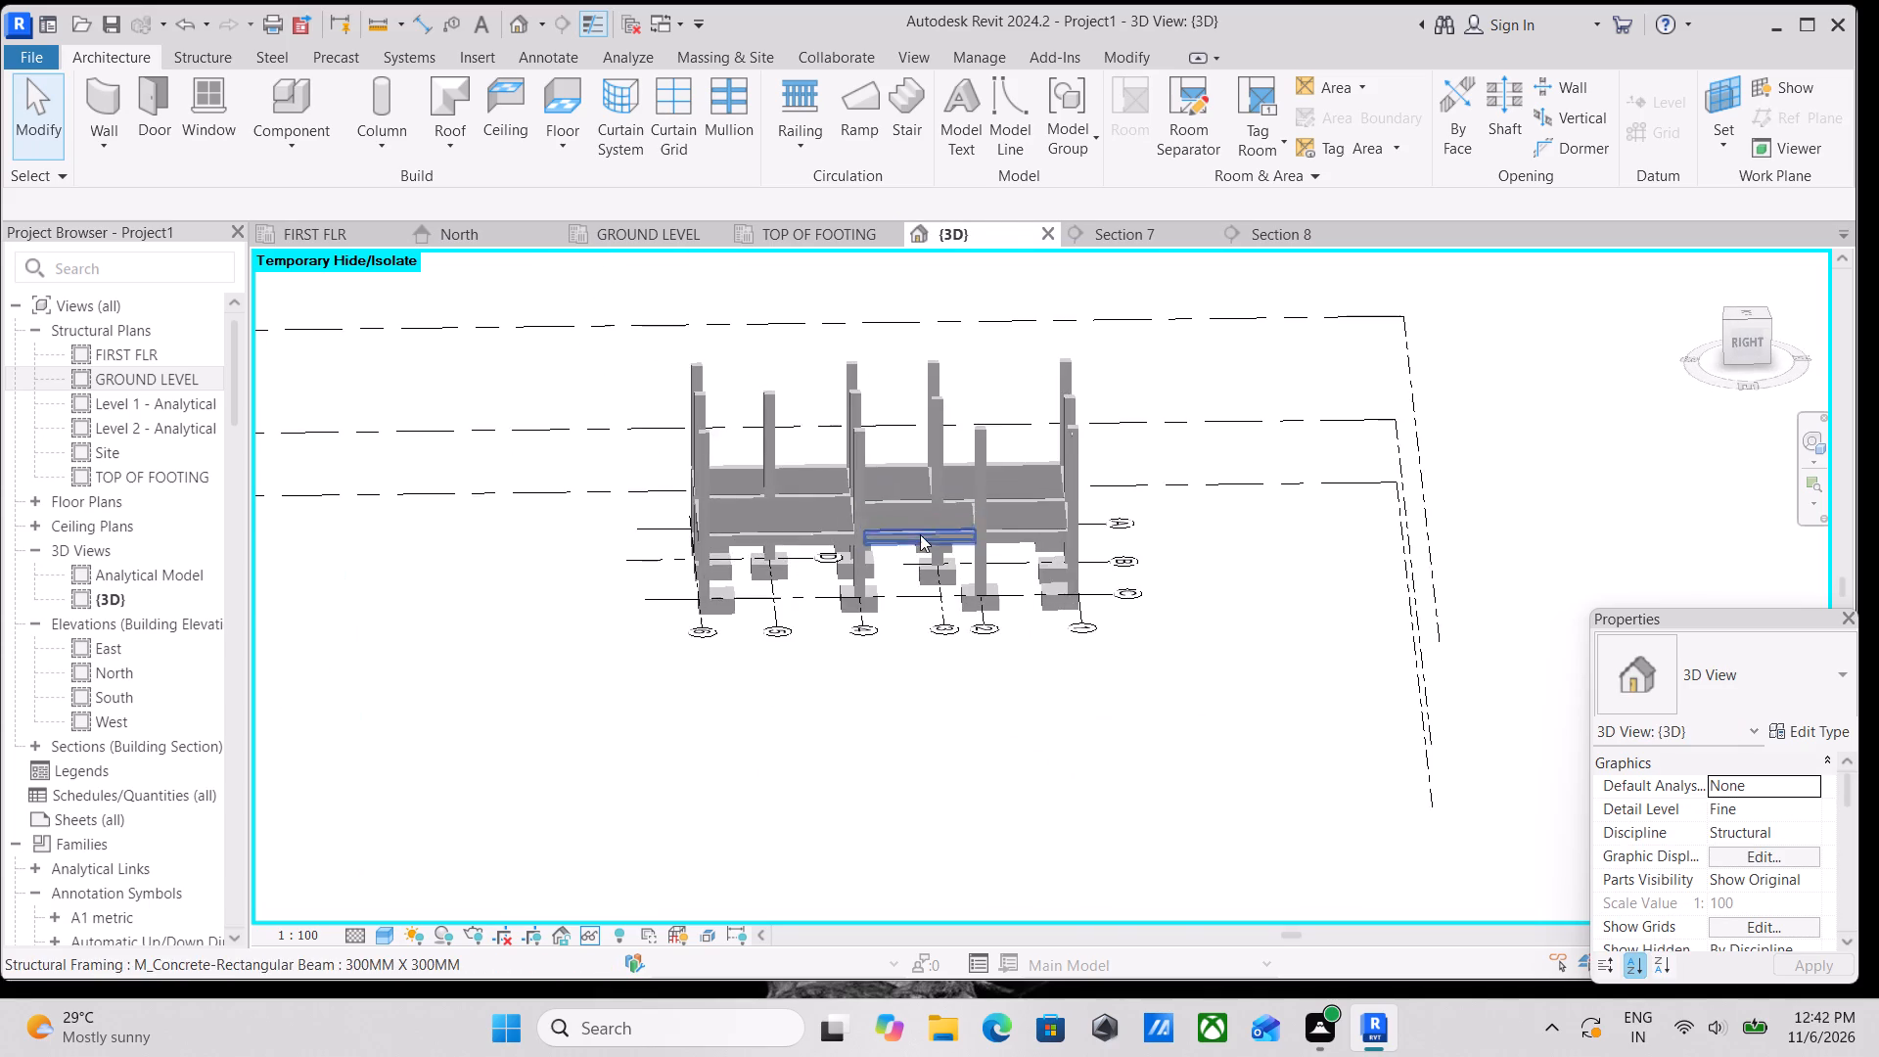
middle_click_drag(839, 514, 1107, 575, "shift")
middle_click_drag(784, 547, 1075, 518)
middle_click_drag(853, 584, 1139, 368, "shift")
middle_click_drag(978, 606, 1000, 595)
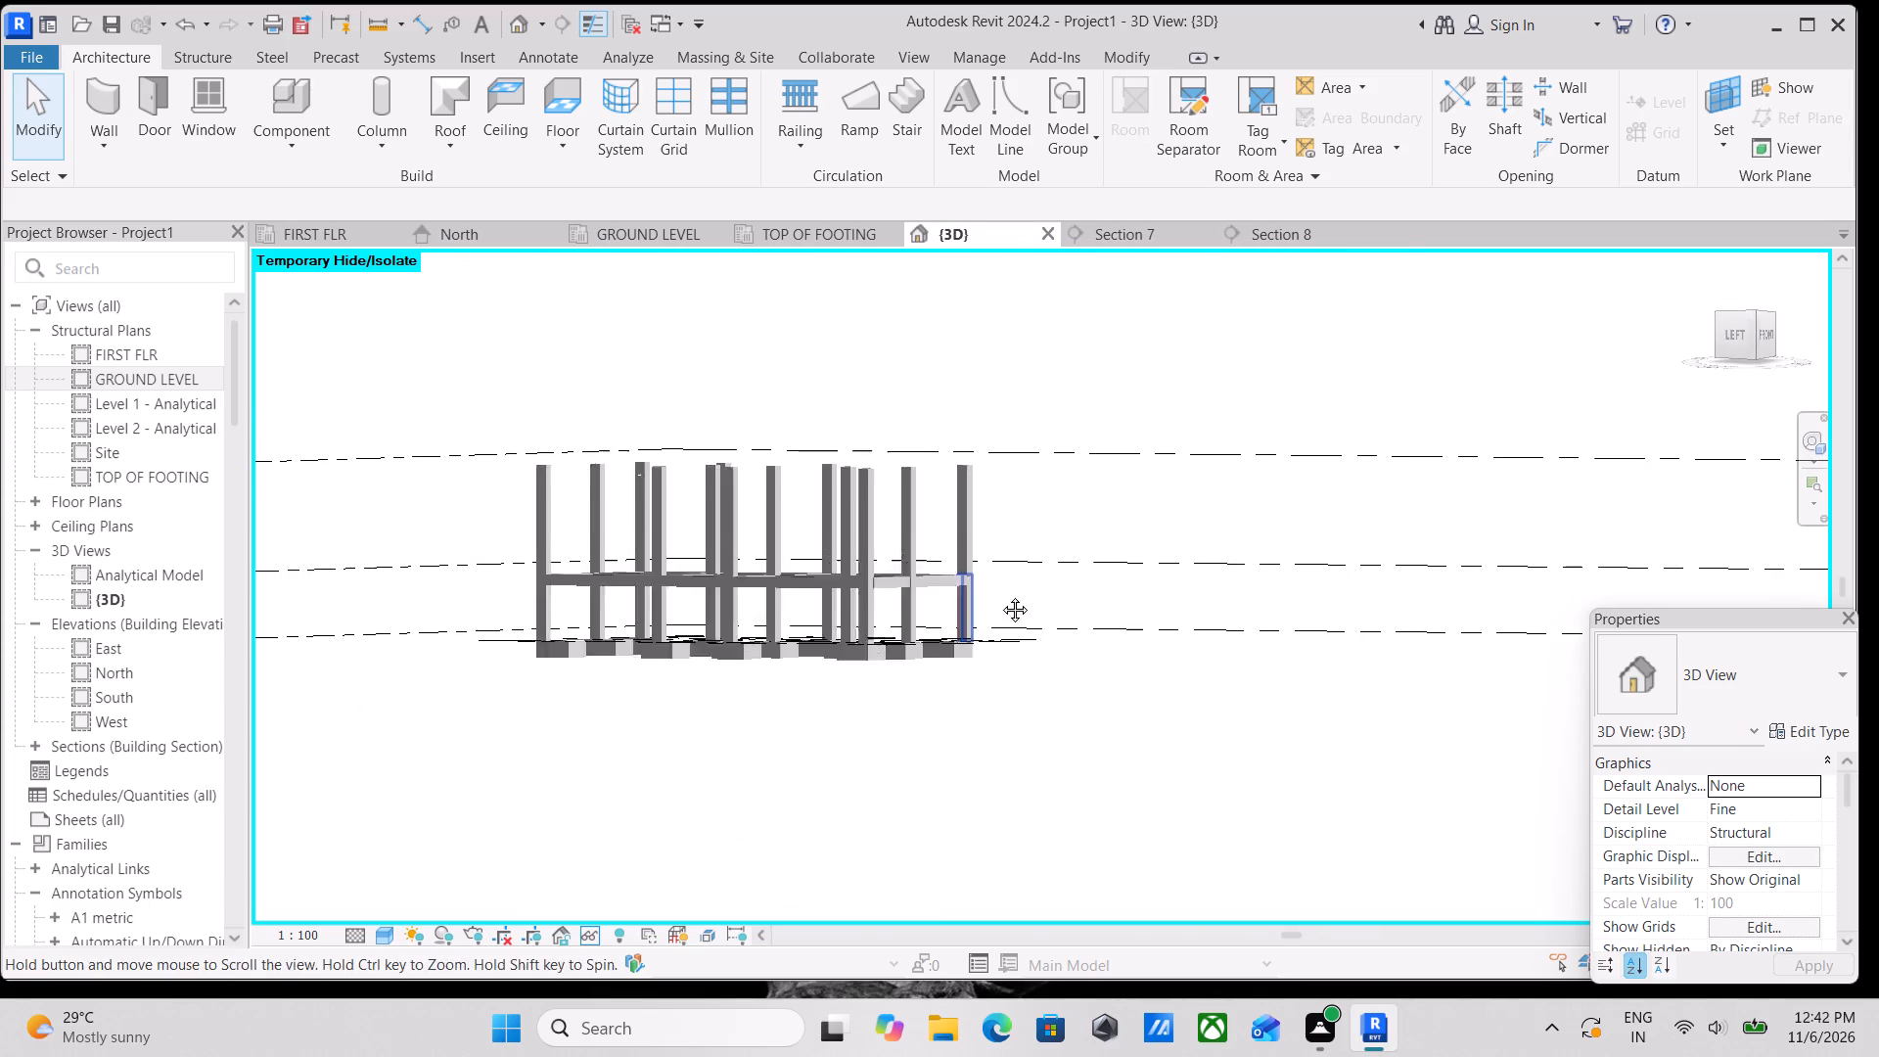
middle_click_drag(1000, 595, 921, 597)
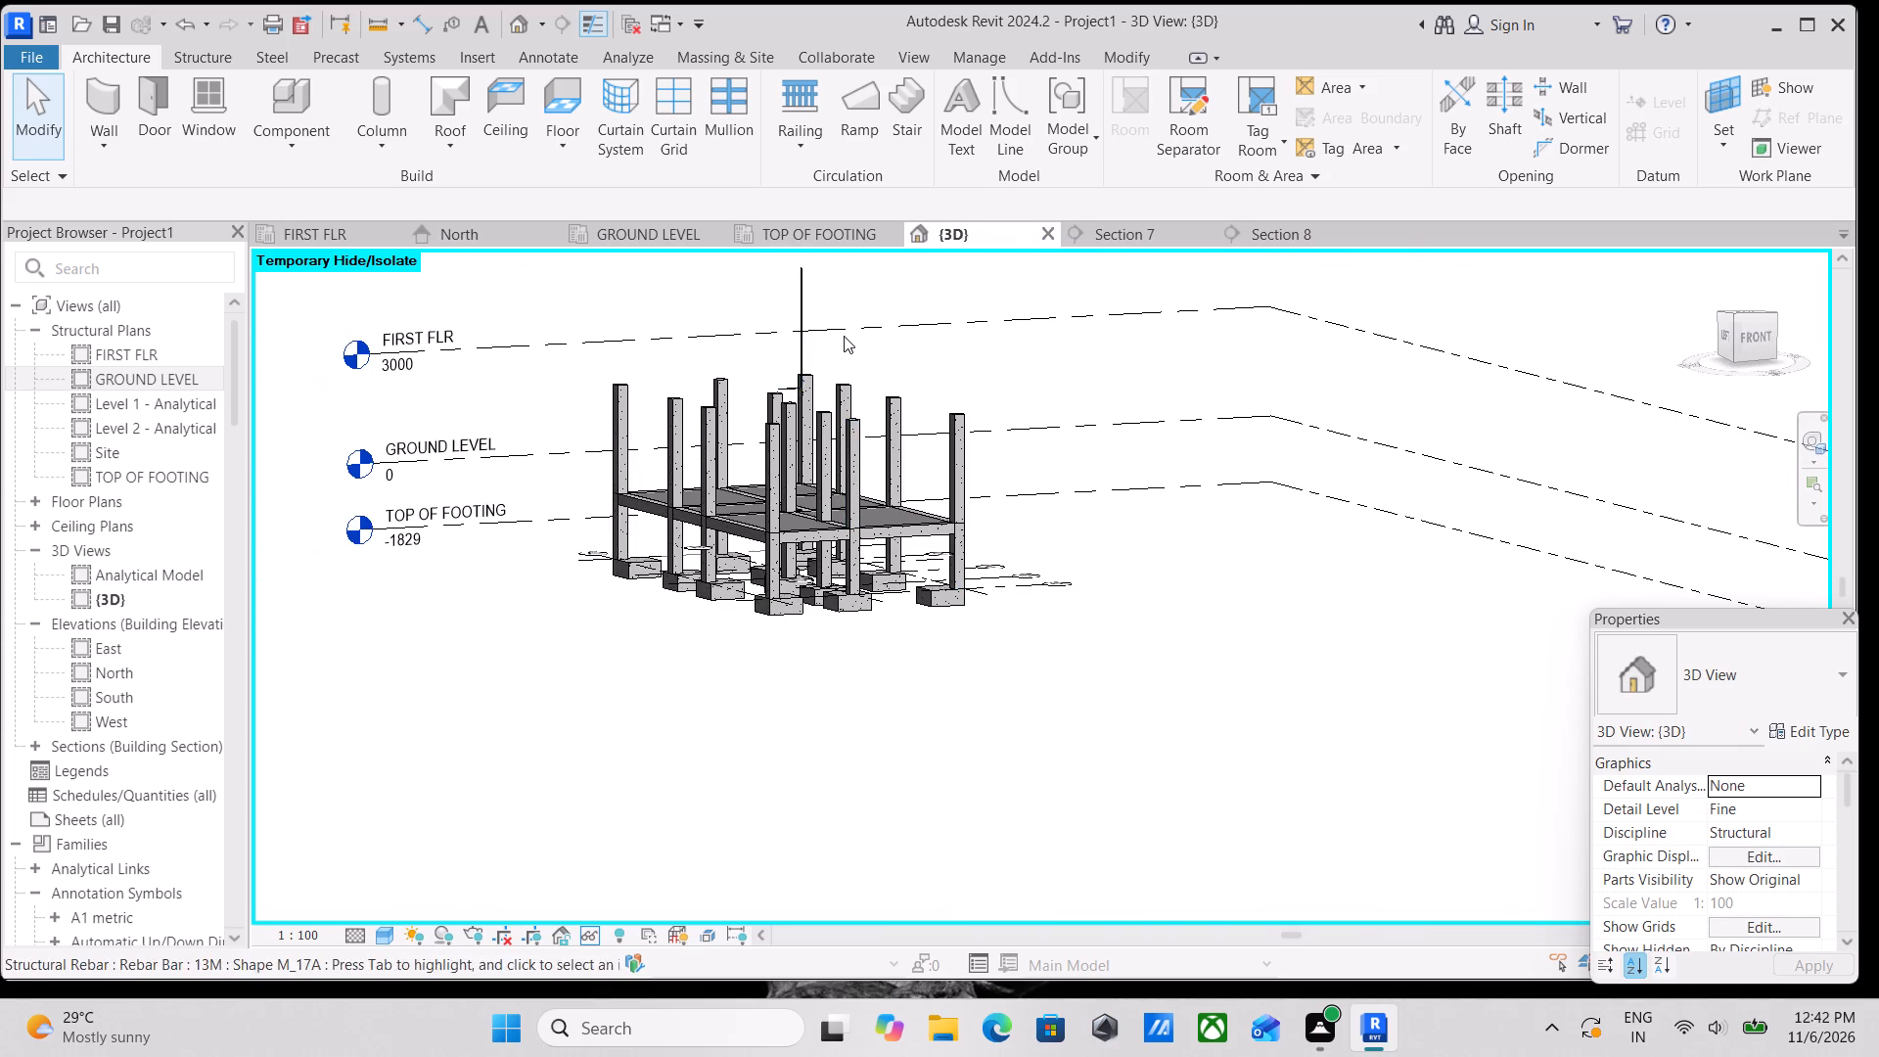
middle_click_drag(844, 336, 720, 391)
middle_click_drag(927, 377, 802, 648)
scroll(913, 415, "up", 1)
scroll(897, 510, "up", 3)
middle_click_drag(871, 568, 875, 722)
Delete the stray 13M rebar rising above the corner column near grids C and 1 in the 3D view.
left_click(839, 410)
right_click(839, 410)
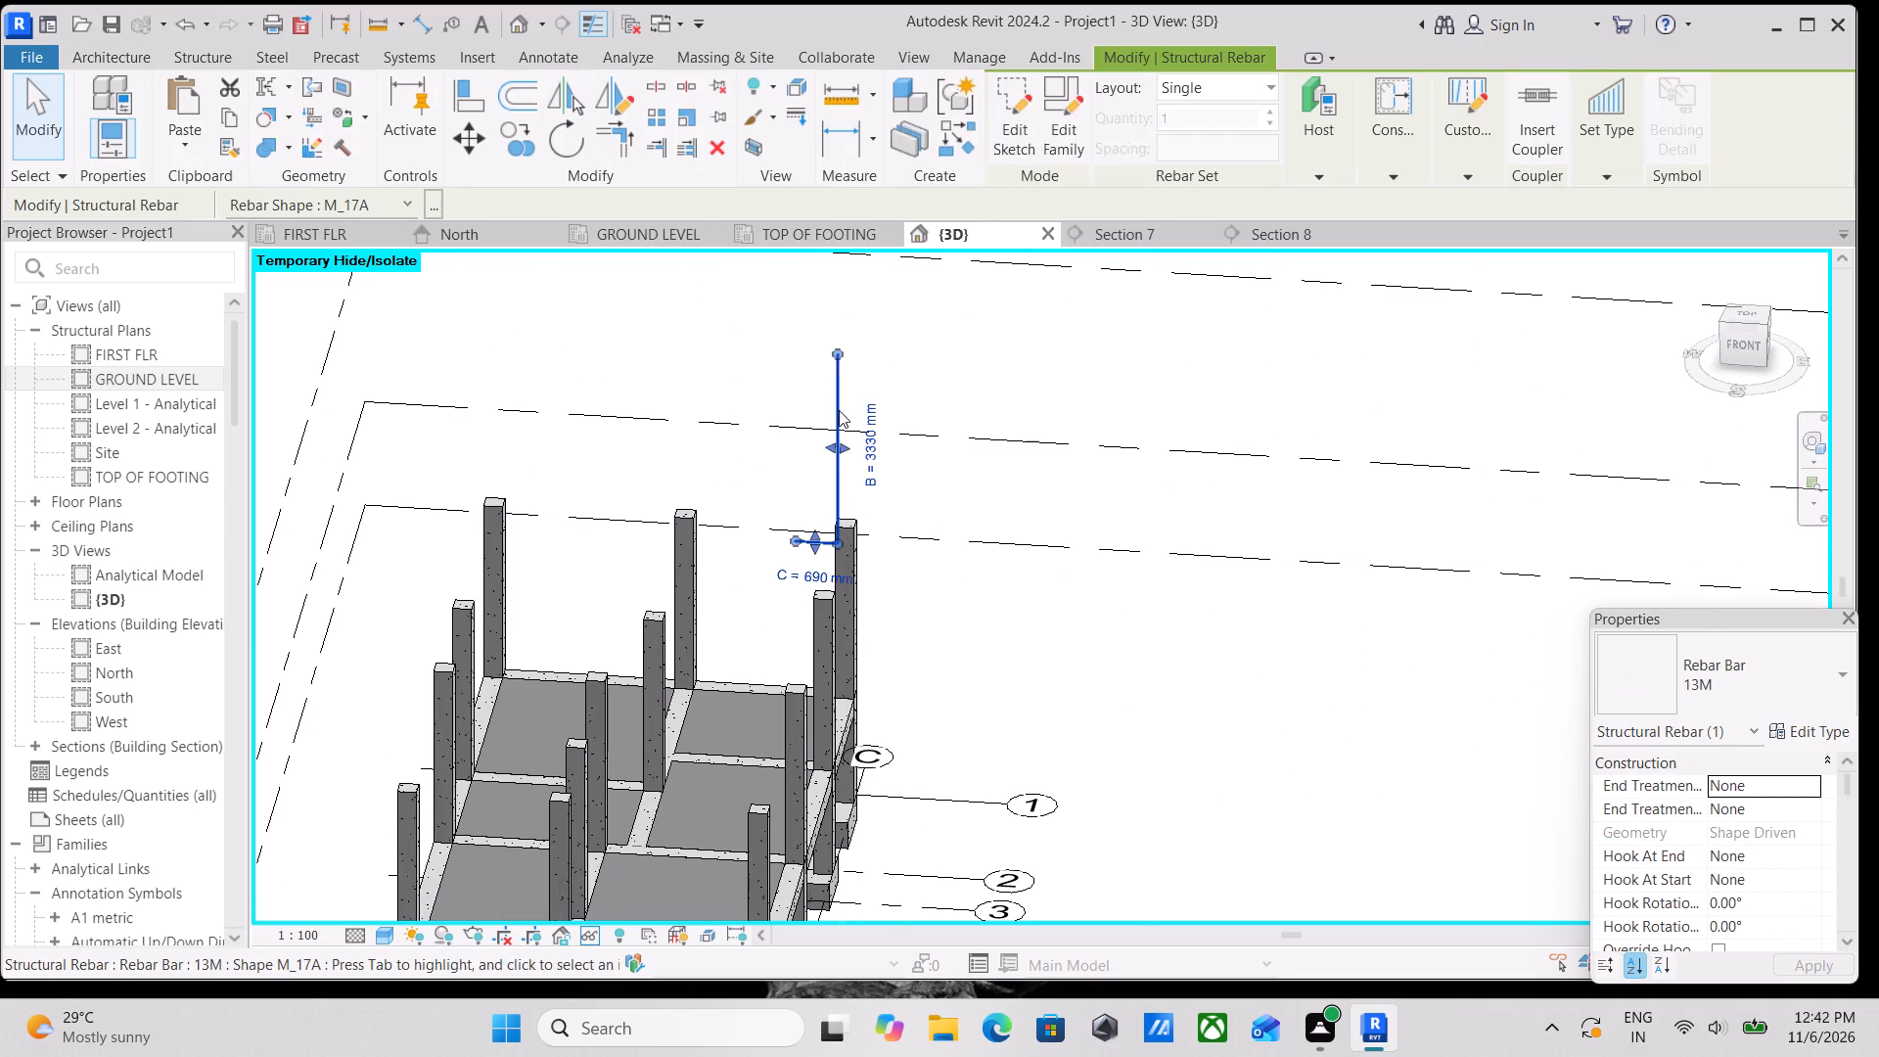
left_click(902, 614)
scroll(888, 562, "down", 2)
middle_click_drag(888, 562, 919, 467)
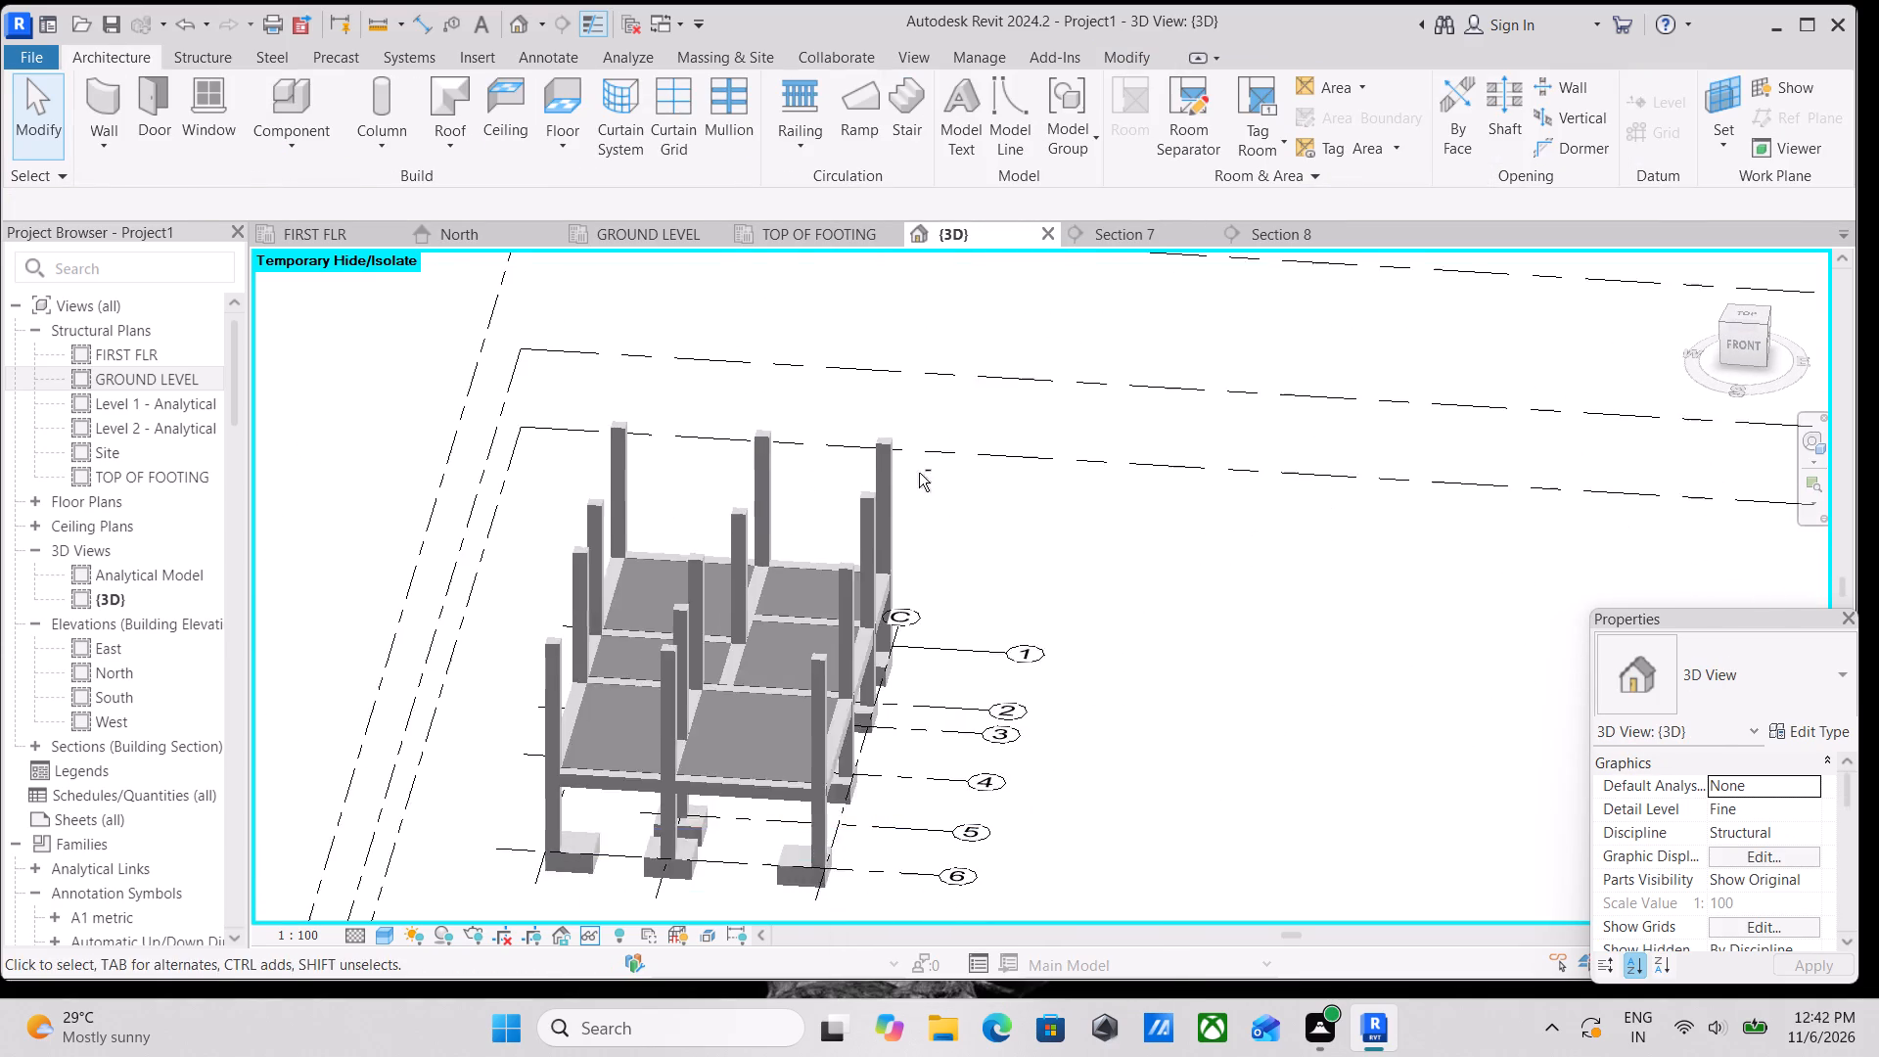
Look for the stair in the 3D, TOP OF FOOTING, GROUND LEVEL, Section 7, Section 8, North and FIRST FLR views.
middle_click_drag(922, 650, 802, 629, "shift")
scroll(922, 650, "up", 1, "shift")
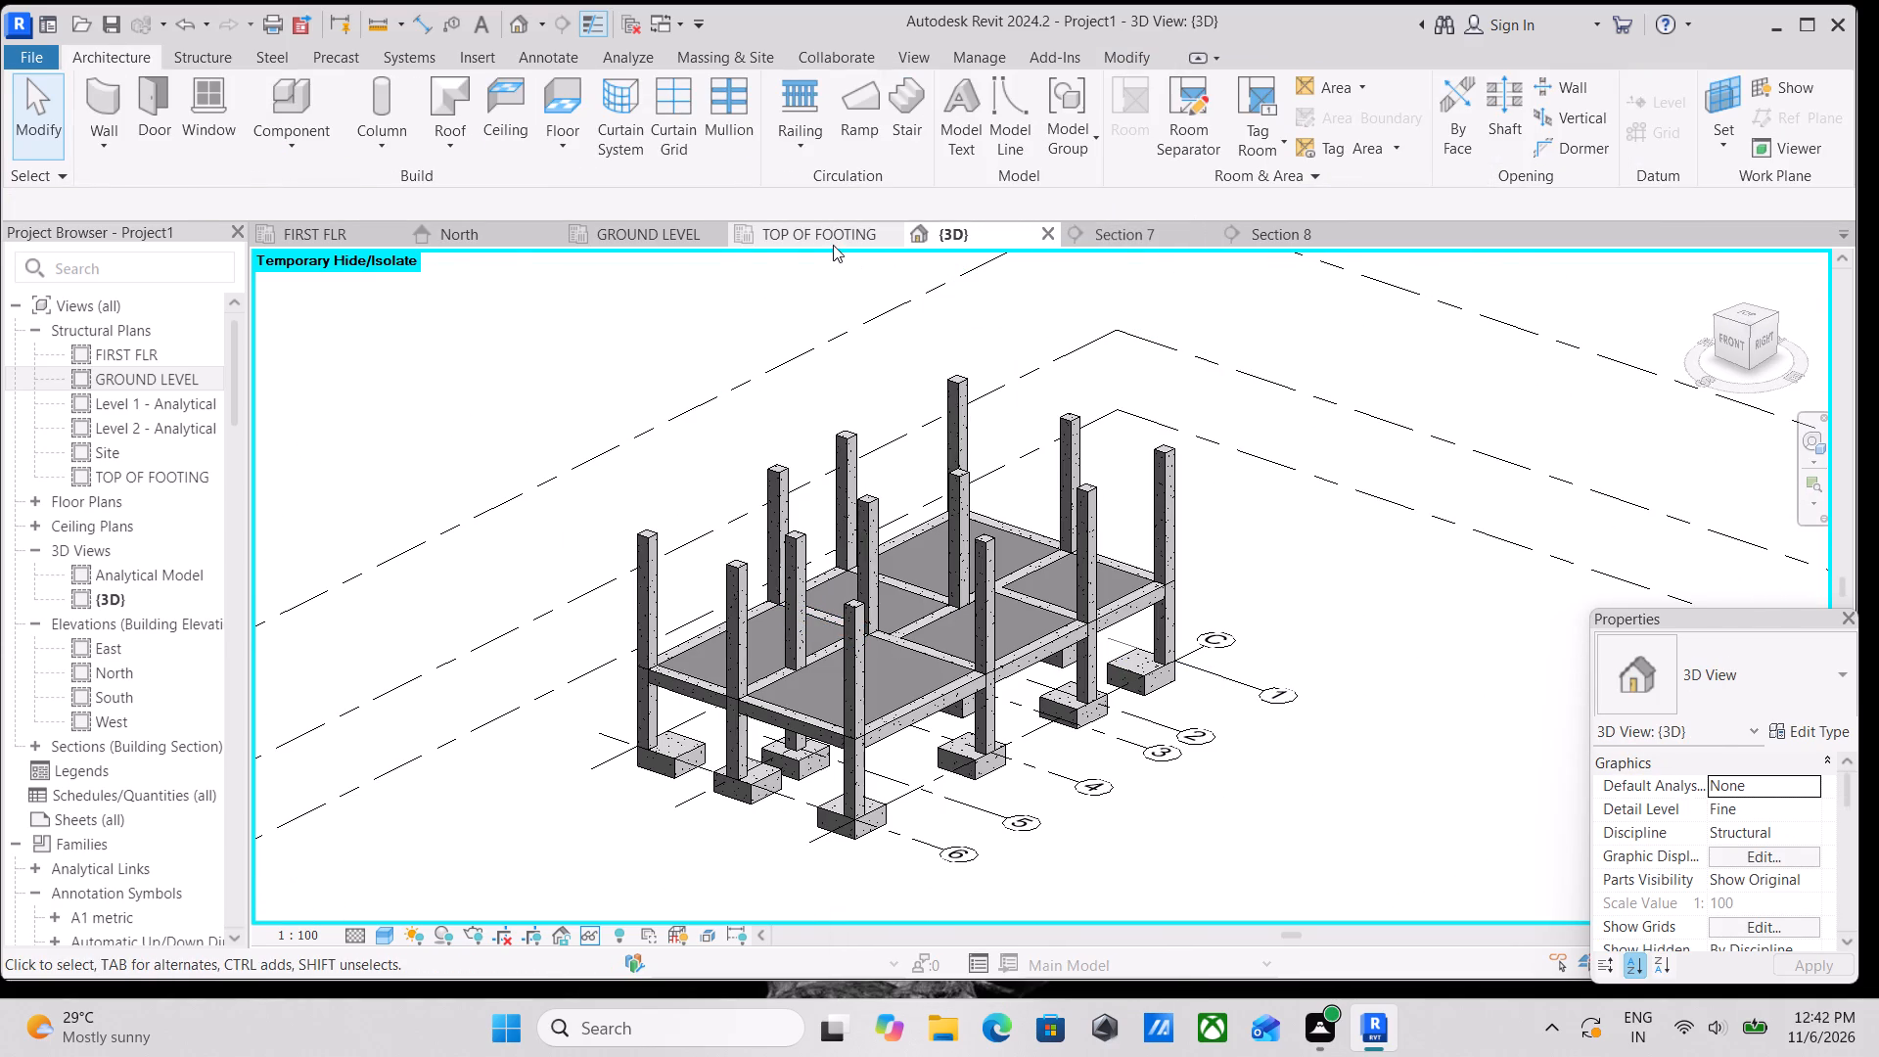
left_click(833, 243)
scroll(926, 442, "down", 3)
left_click(646, 231)
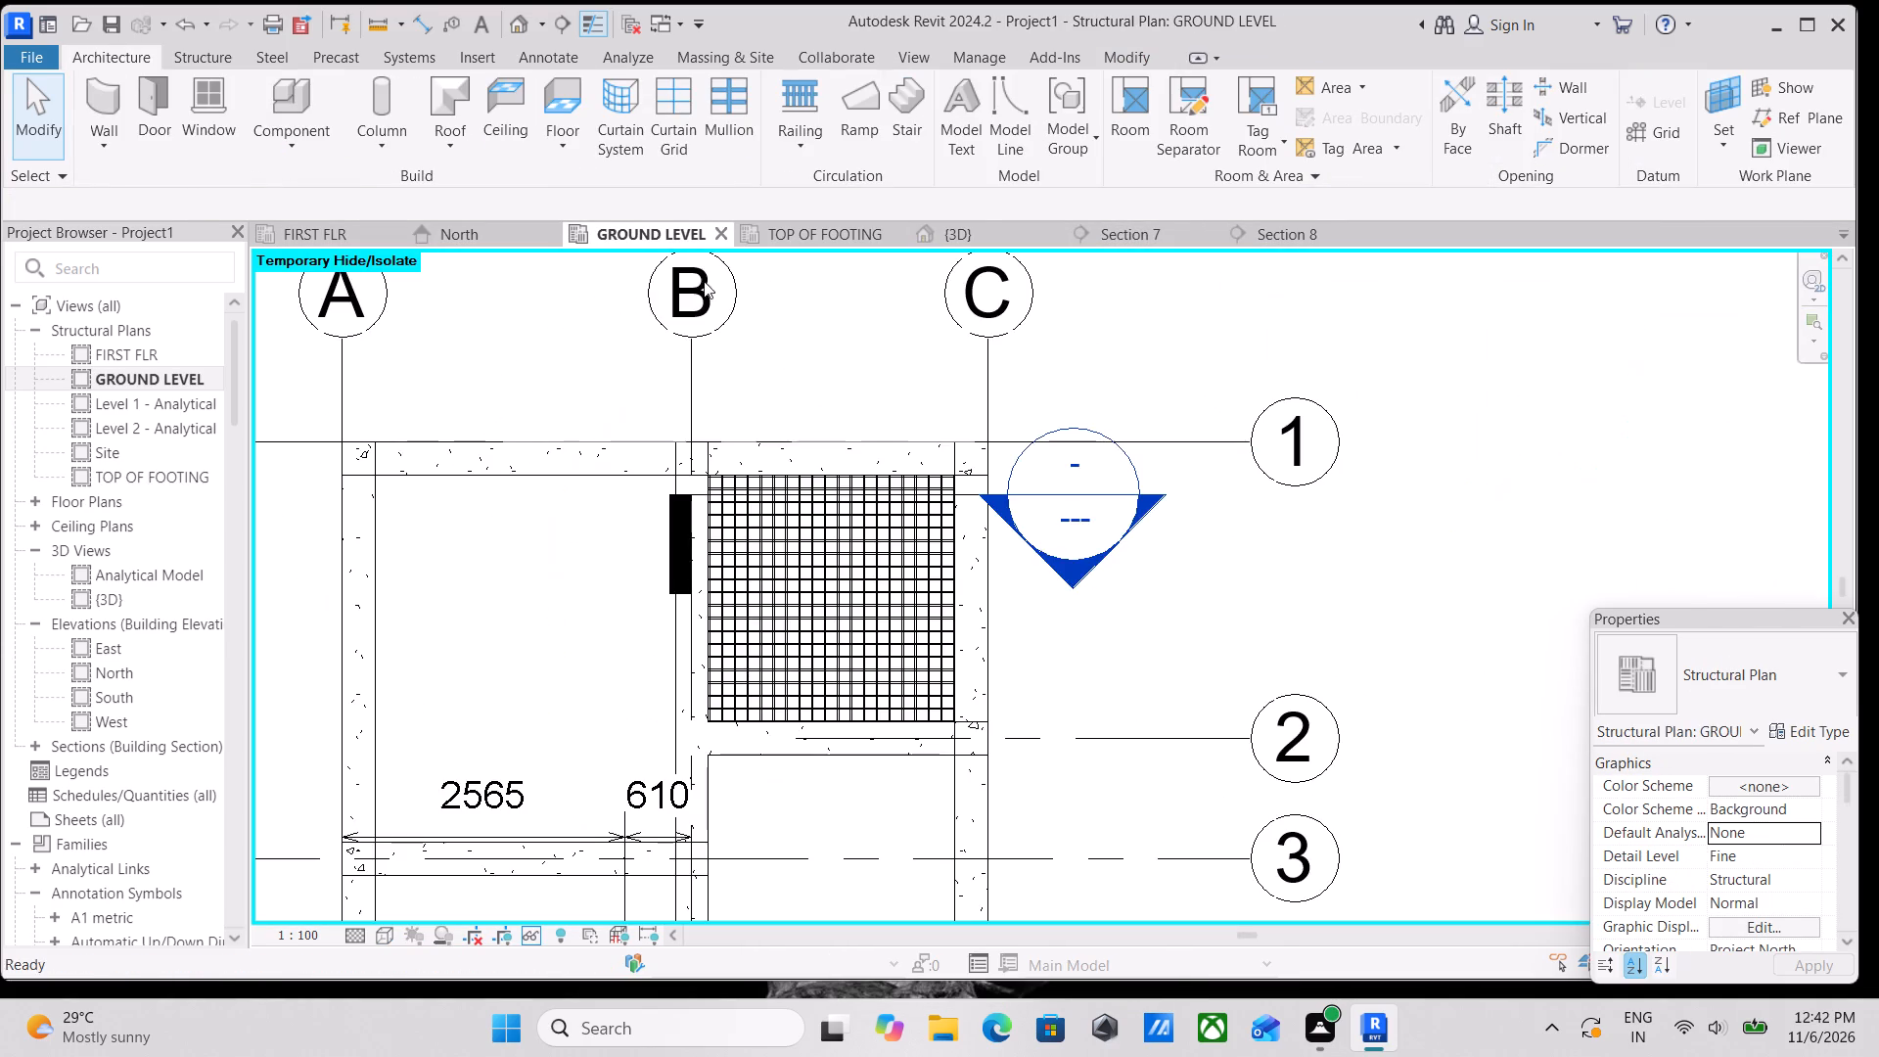
scroll(870, 437, "down", 2)
left_click(1123, 228)
left_click(1280, 217)
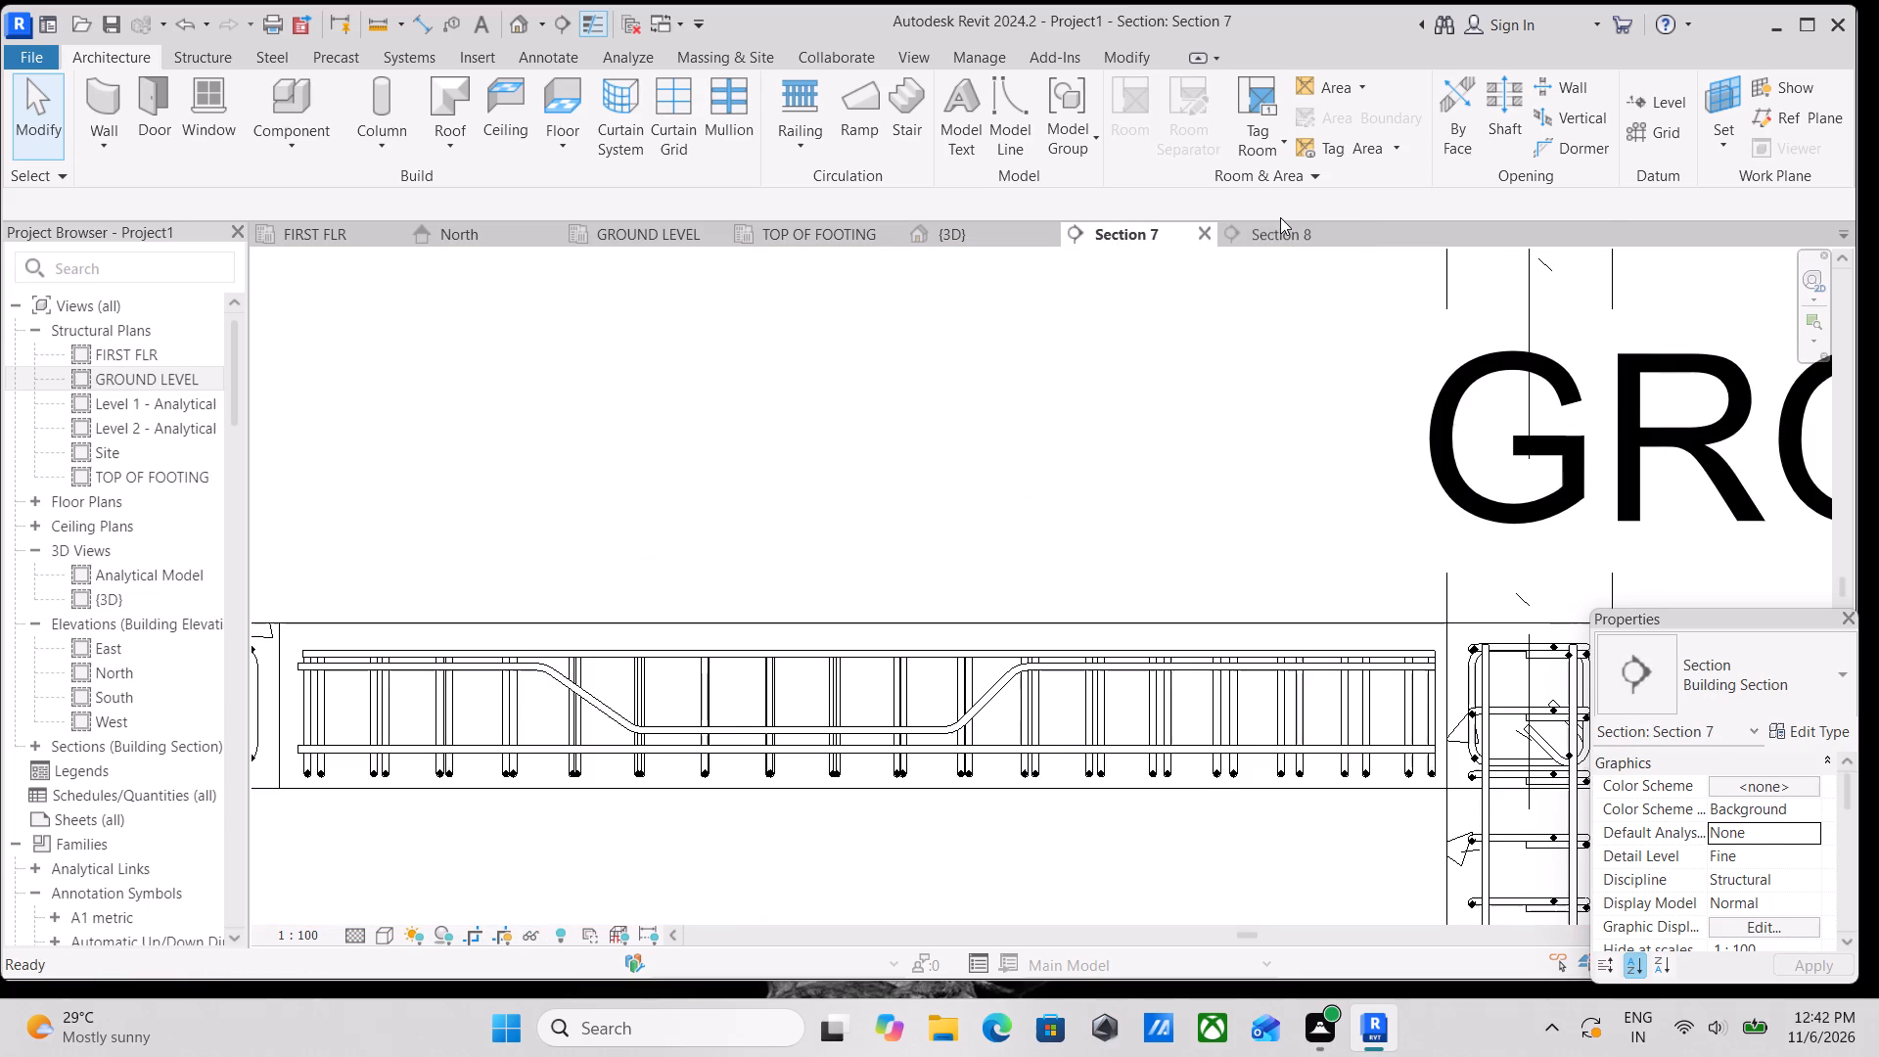
left_click(1270, 234)
left_click(977, 243)
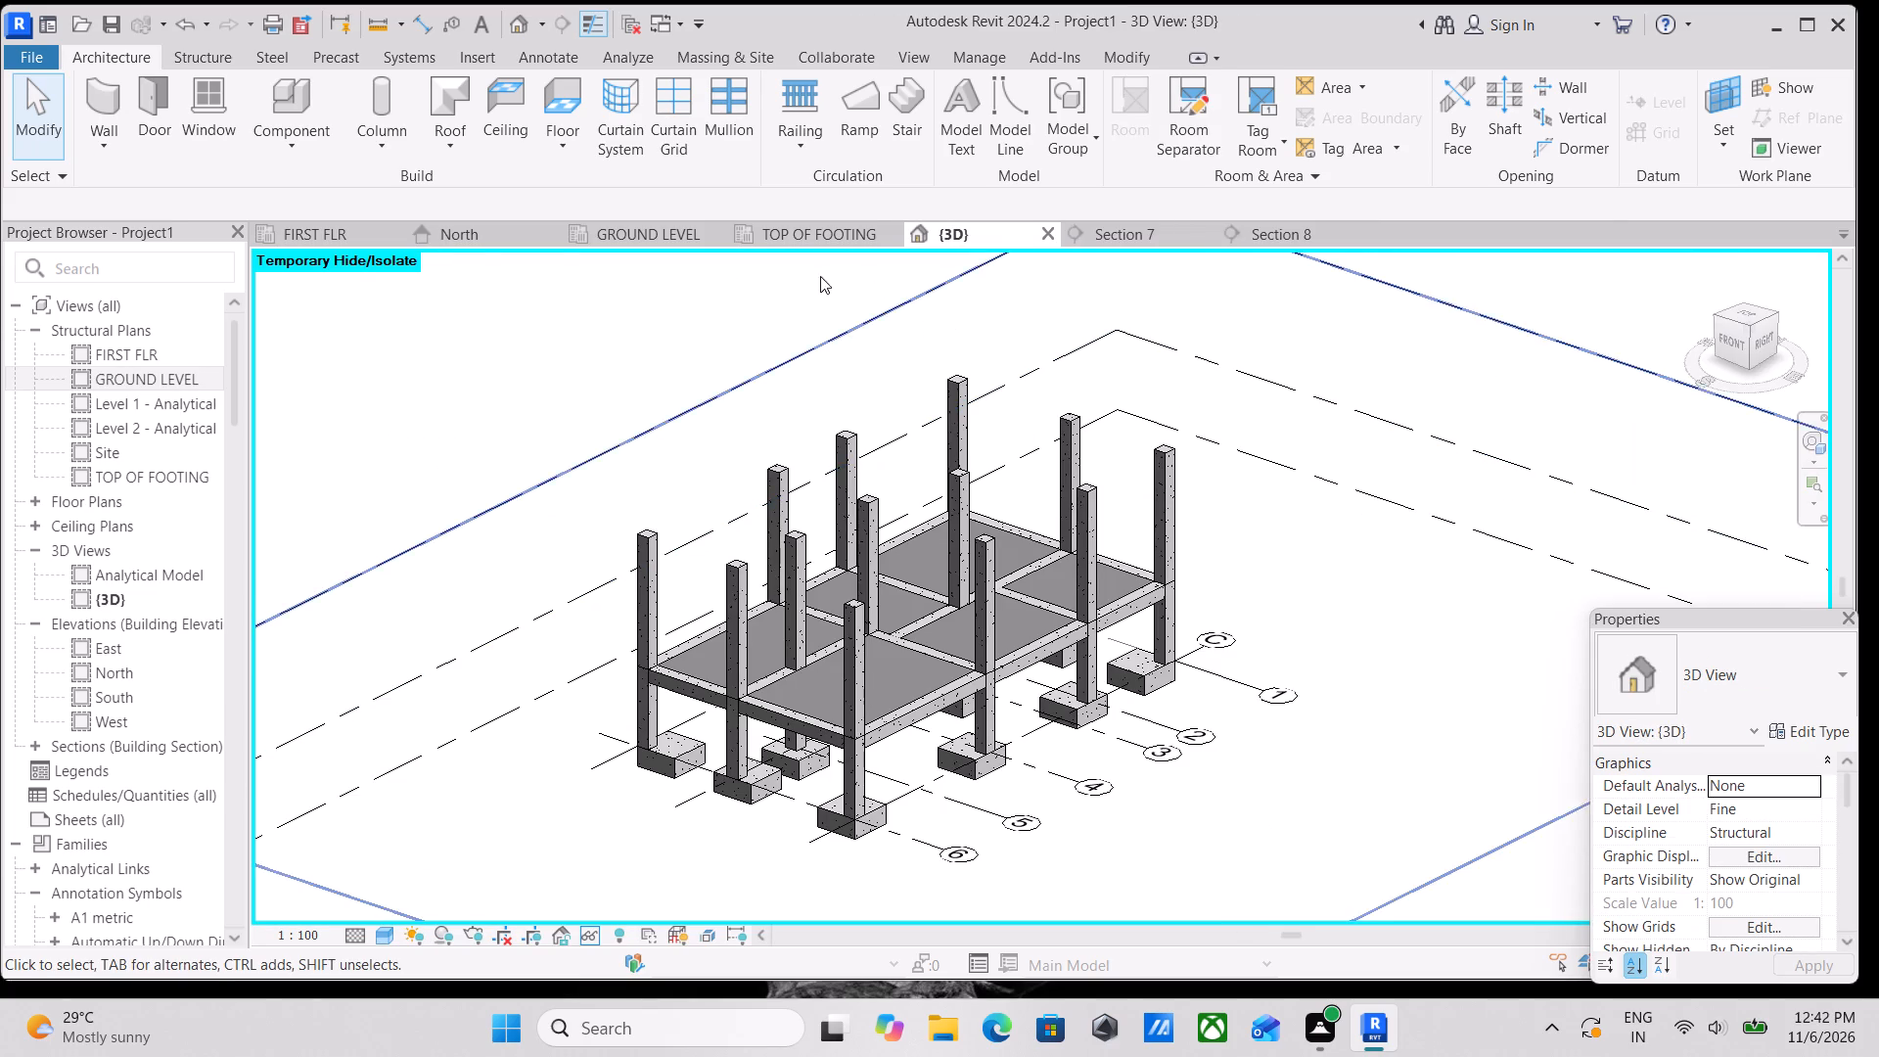
left_click(466, 233)
scroll(762, 400, "down", 7)
middle_click_drag(726, 431, 862, 668)
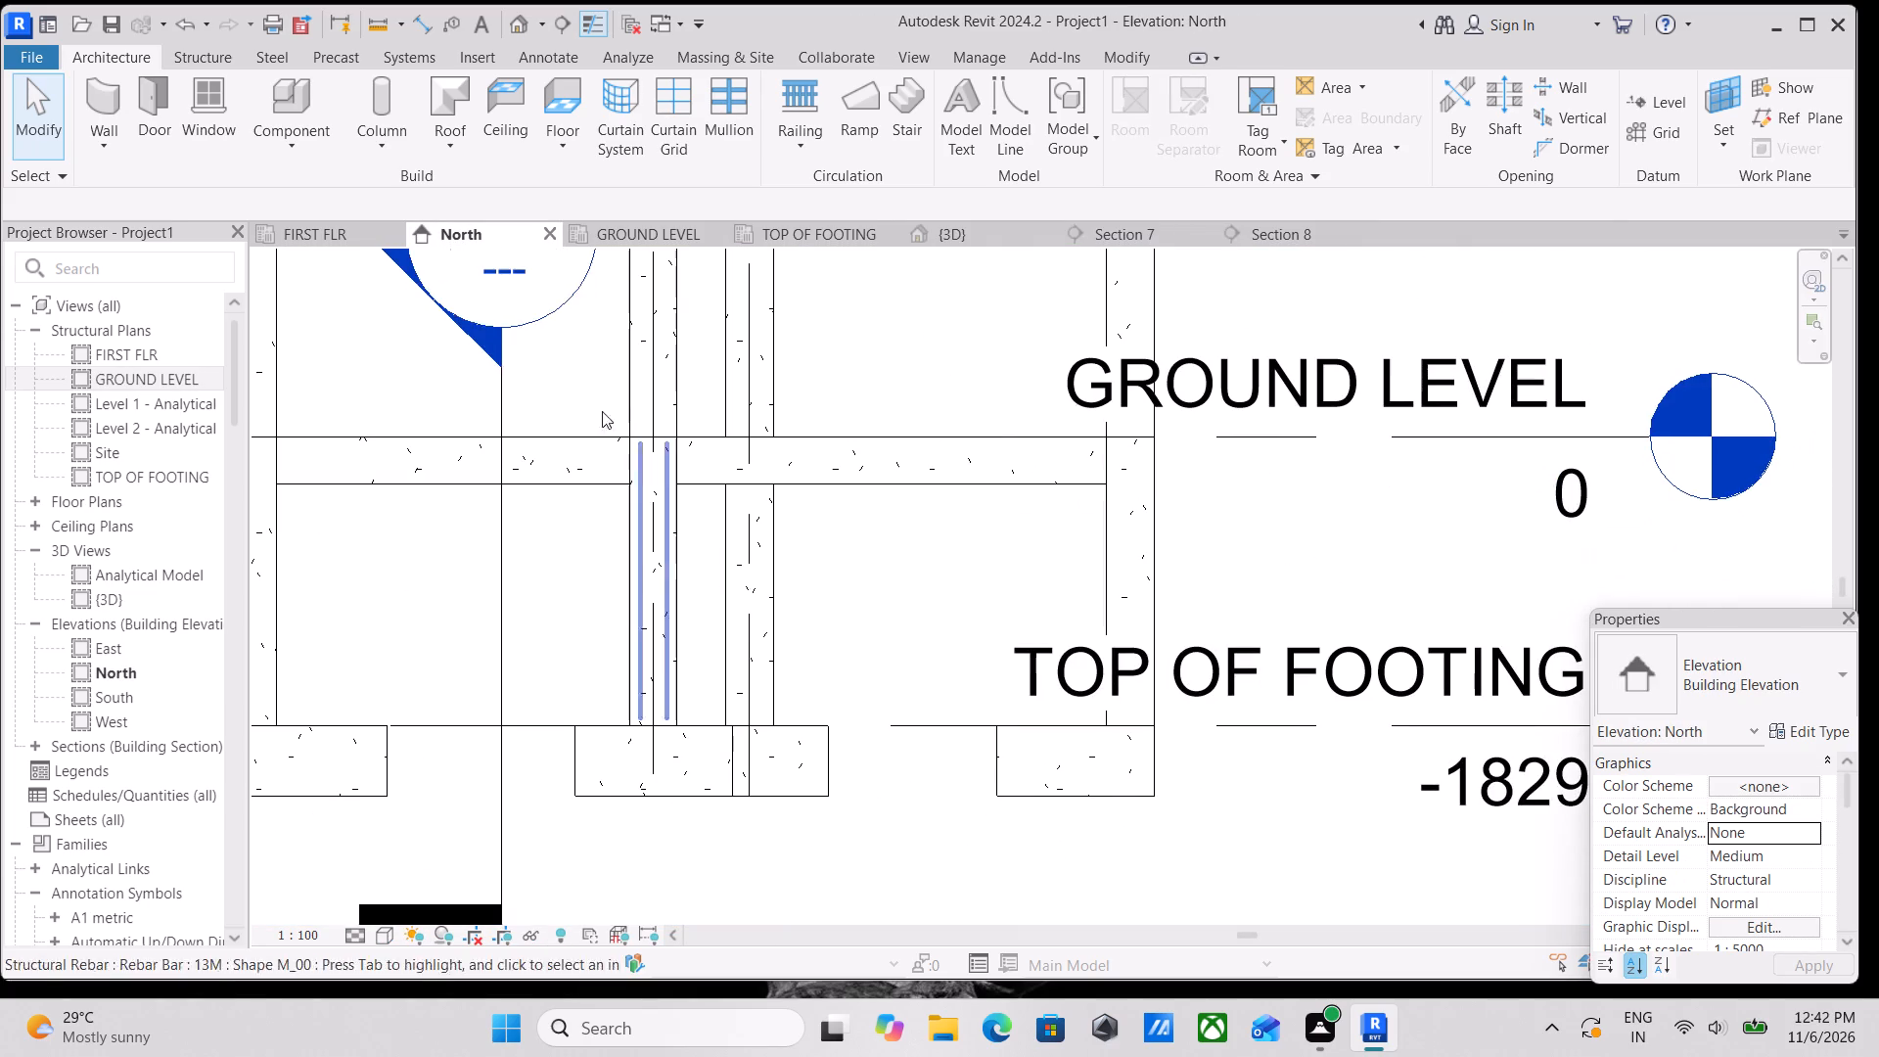
left_click(335, 236)
scroll(770, 562, "down", 4)
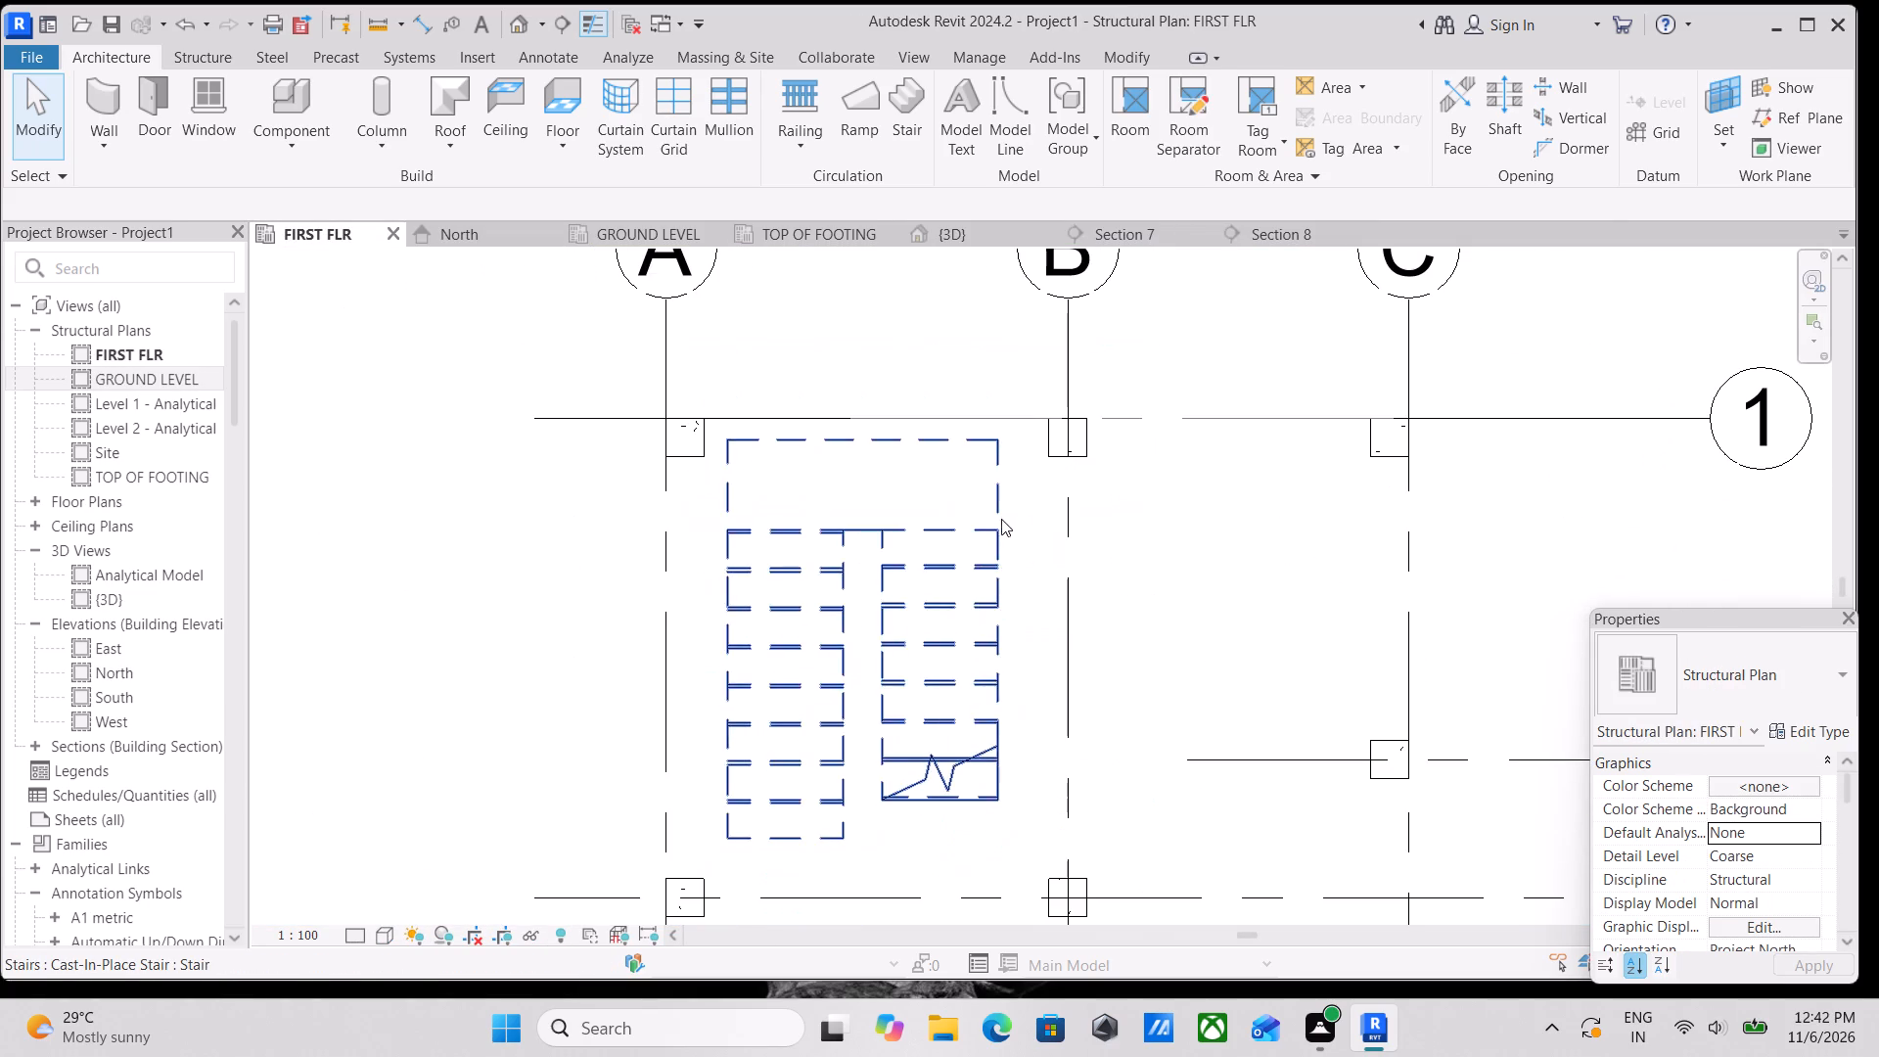
Delete the inner 900mm railing running around the gap between the two stair flights in FIRST FLR.
left_click(986, 520)
key("Escape")
key("Escape")
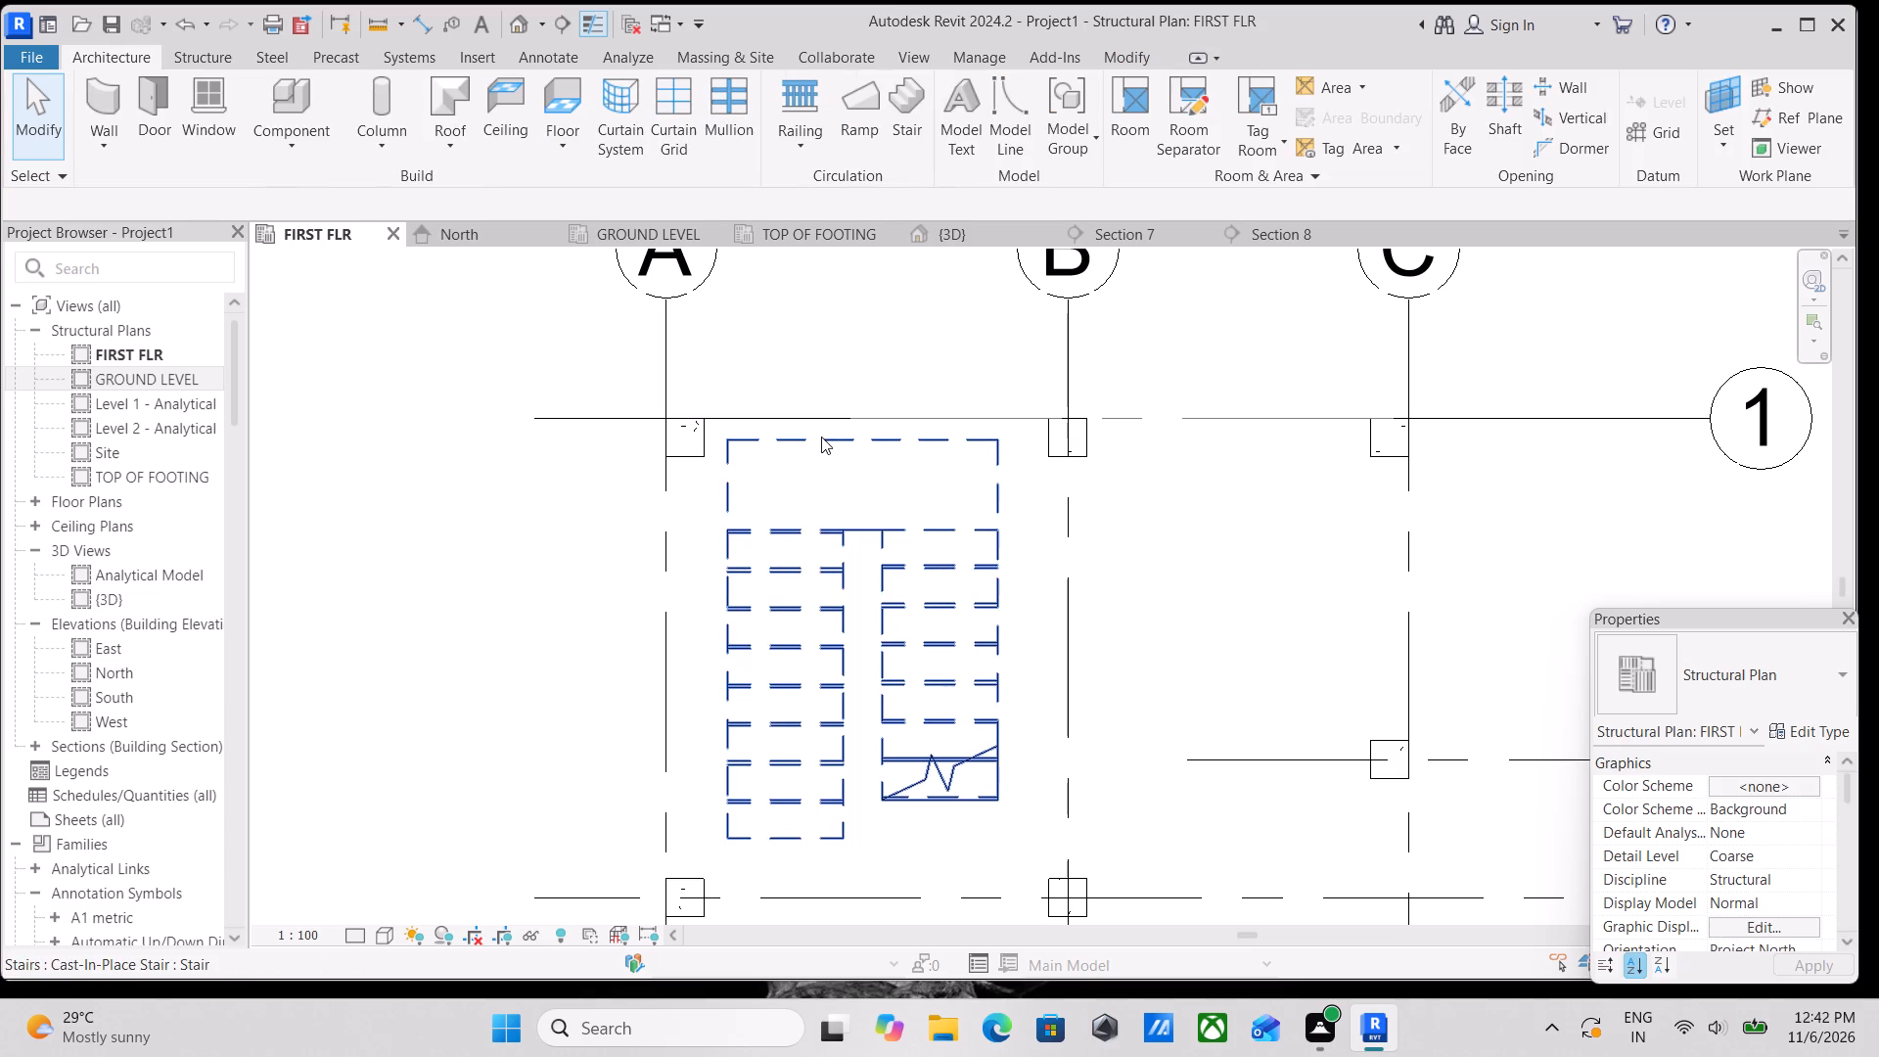
left_click(821, 437)
key("Escape")
scroll(753, 622, "up", 2)
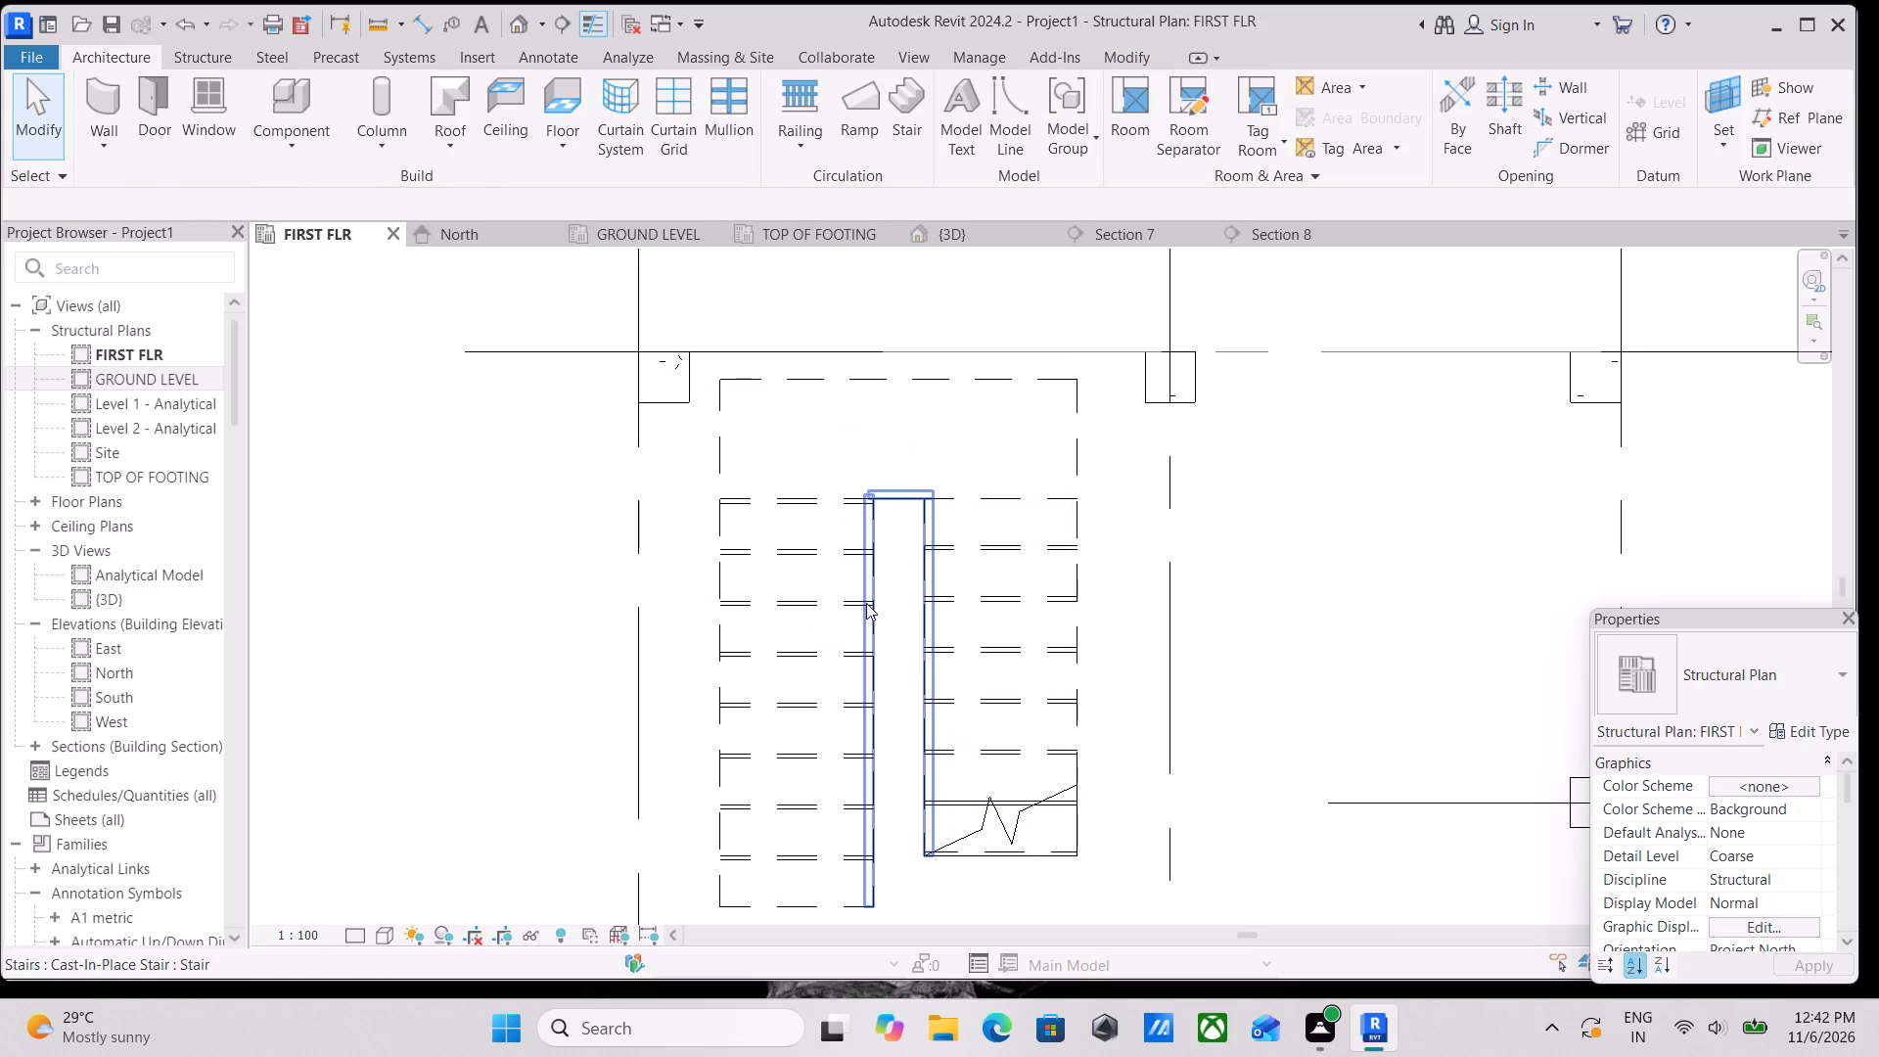
key("Escape")
left_click(874, 642)
key("Escape")
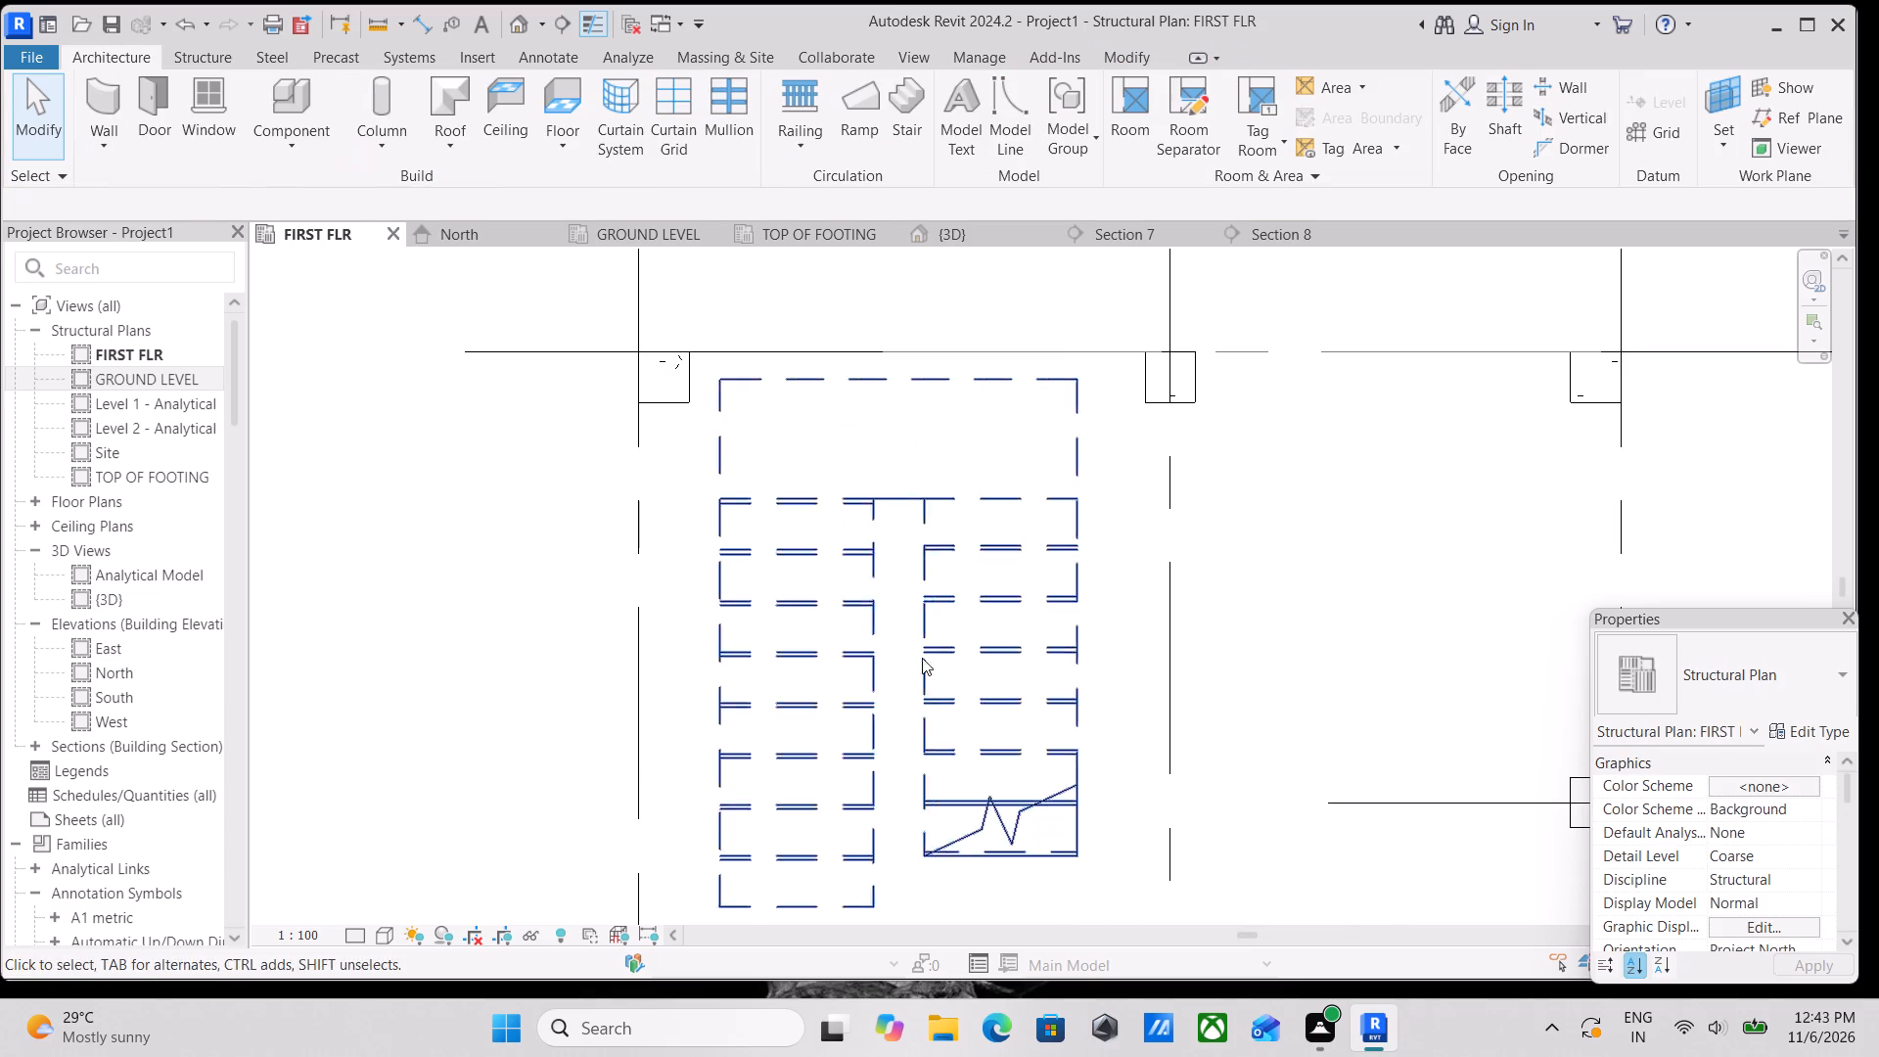
scroll(1010, 734, "down", 2)
middle_click_drag(1015, 727, 1087, 579)
left_click(977, 708)
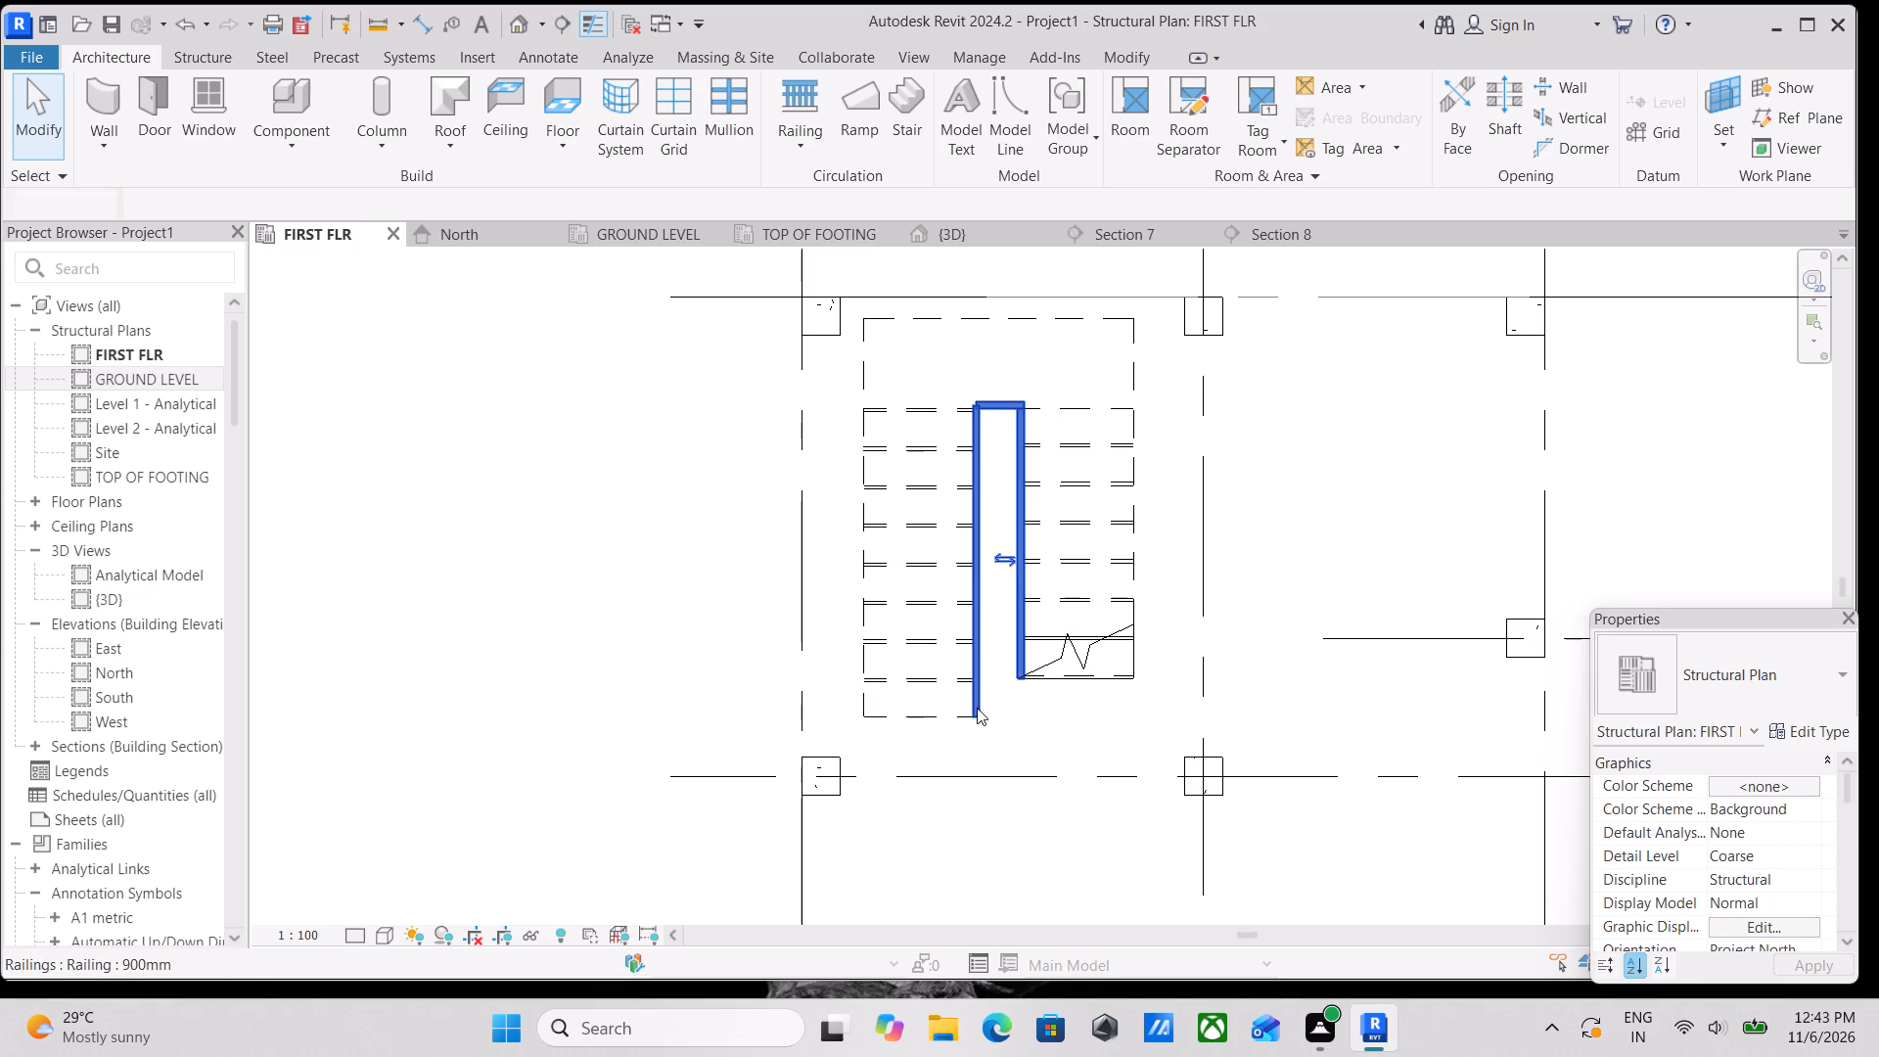
right_click(977, 708)
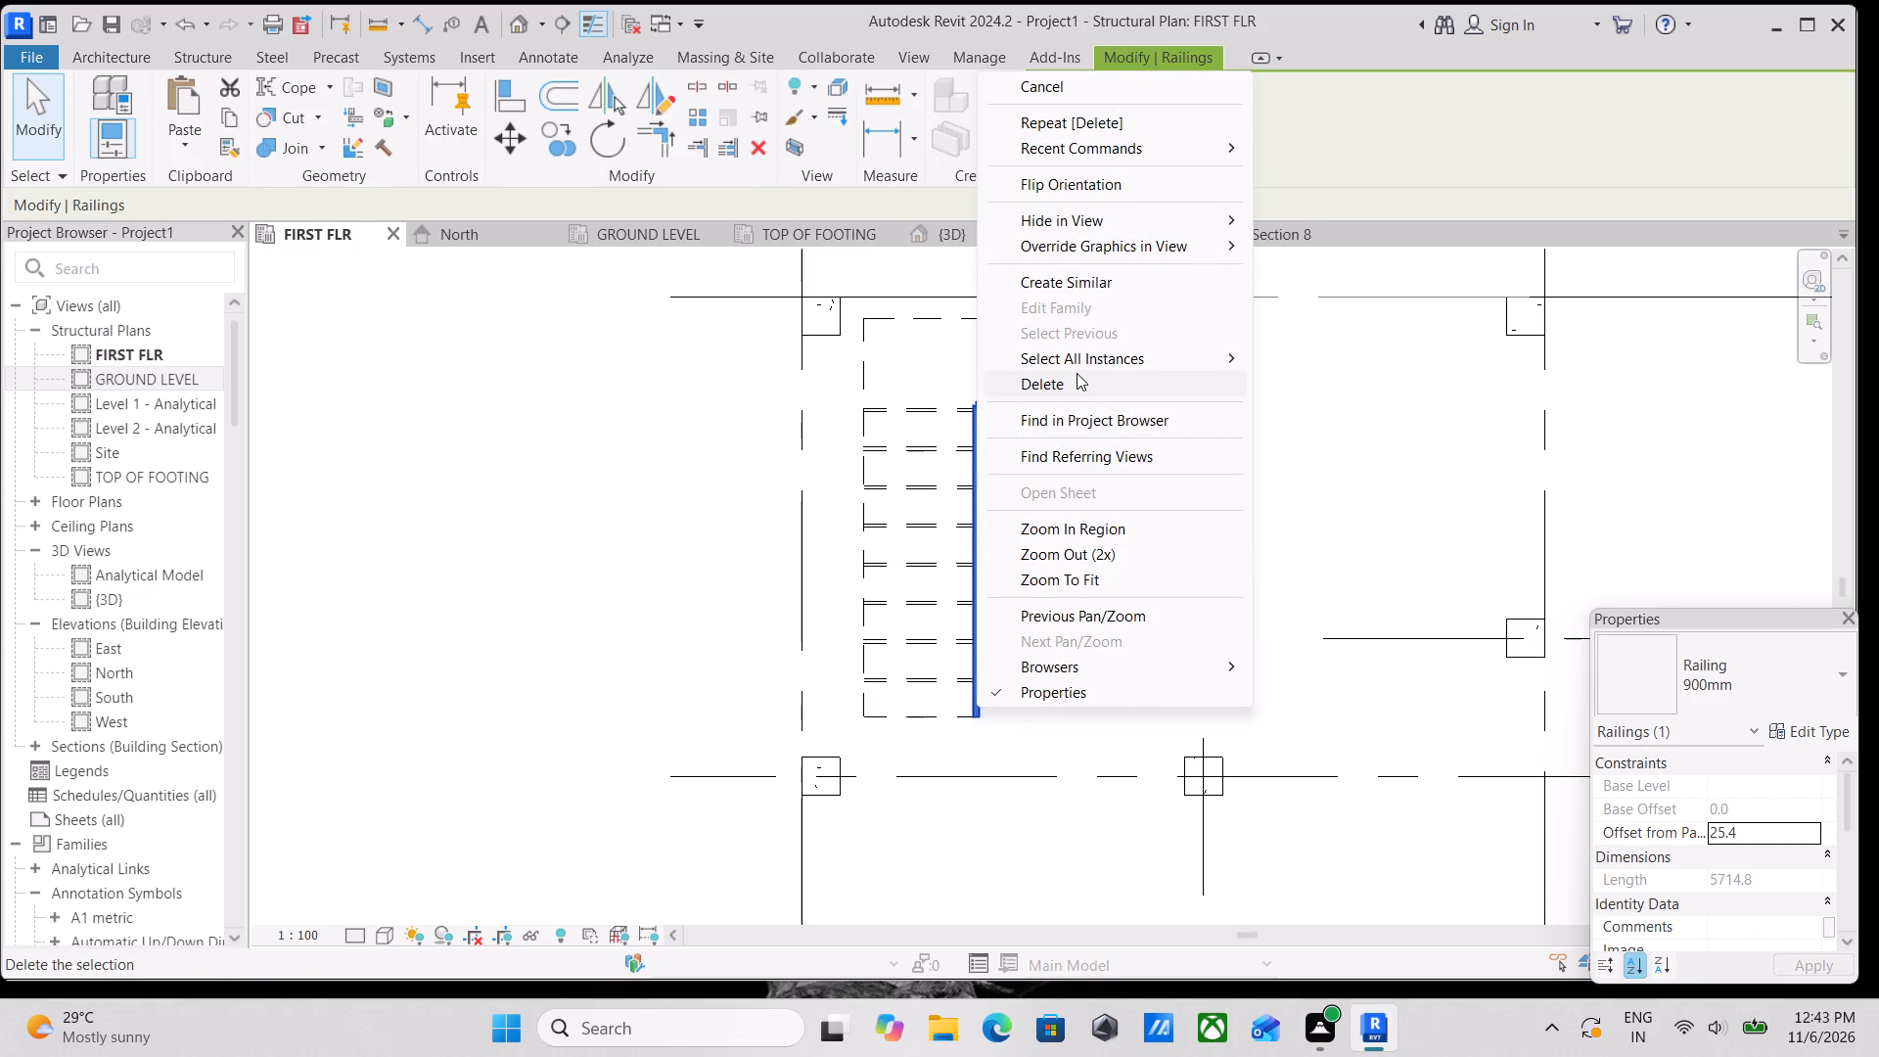
left_click(1077, 380)
Delete the 900mm railing along the outer edge of the stair and landing in FIRST FLR.
scroll(980, 402, "up", 1)
middle_click_drag(980, 402, 944, 521)
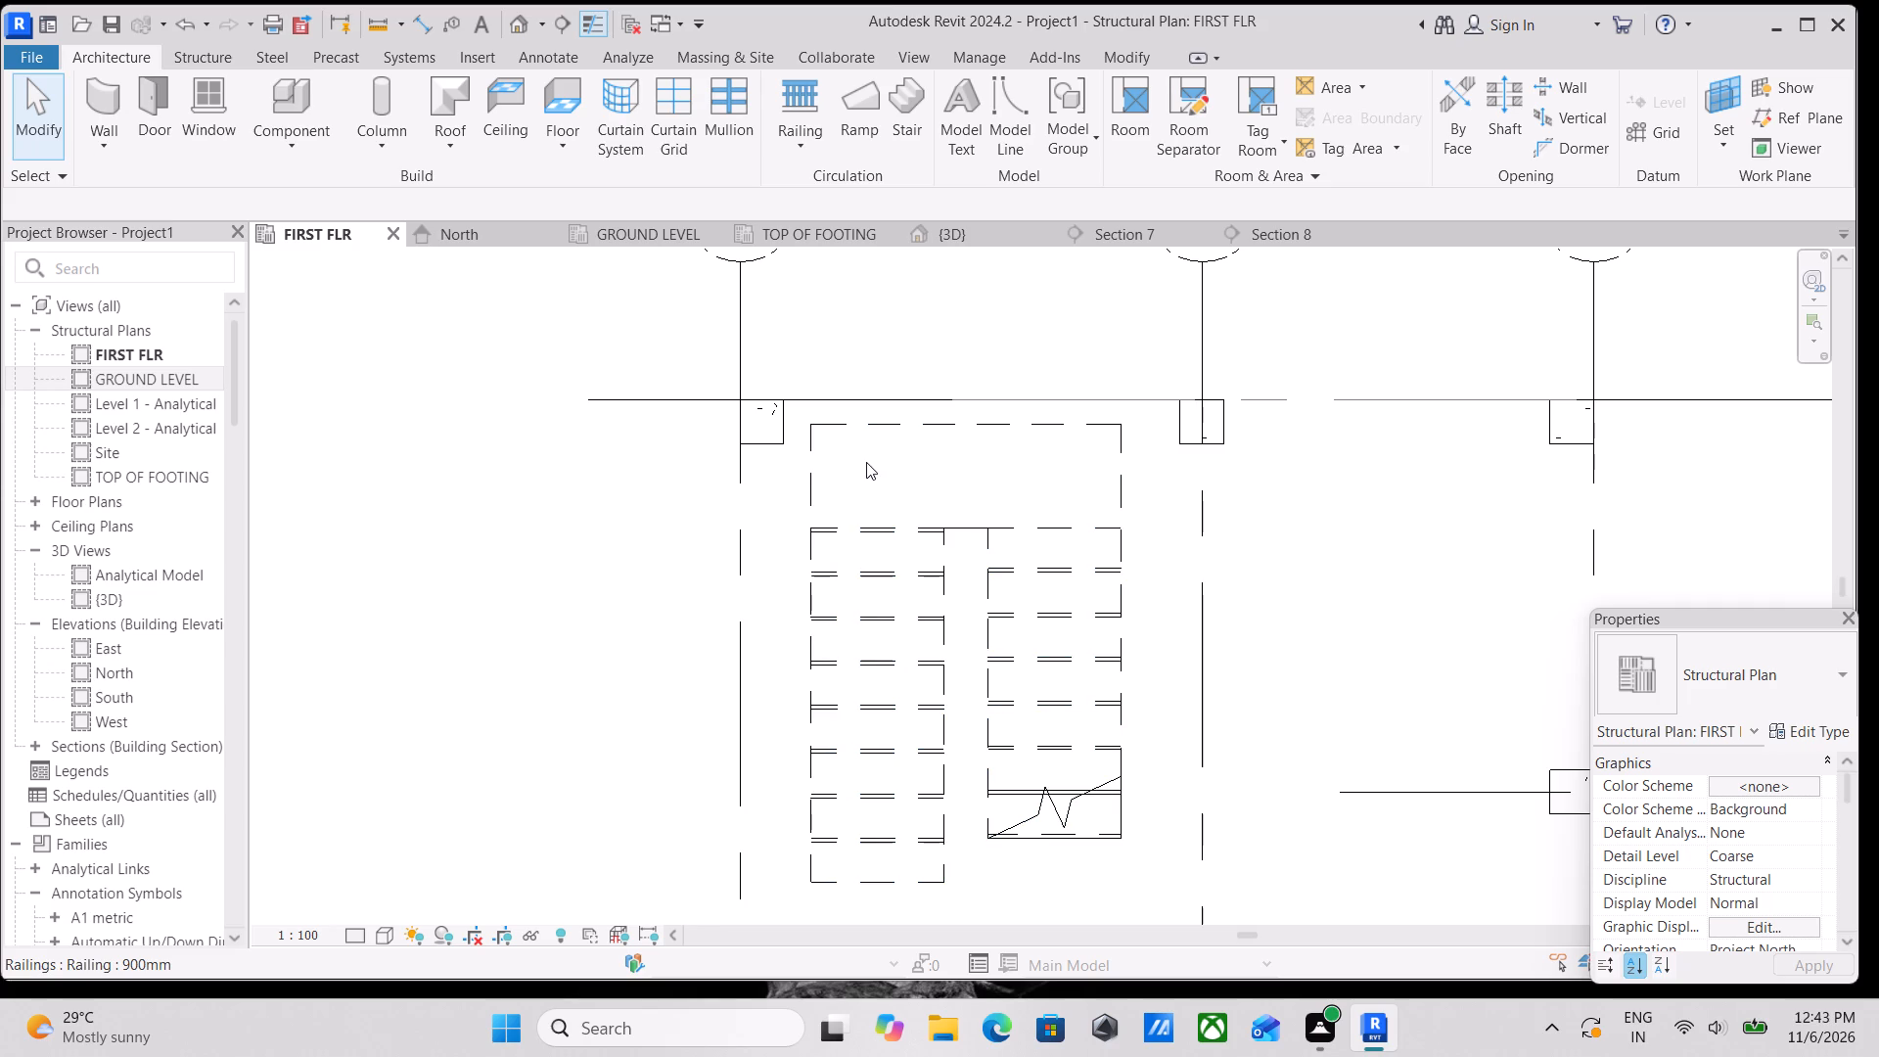
left_click(888, 436)
right_click(888, 436)
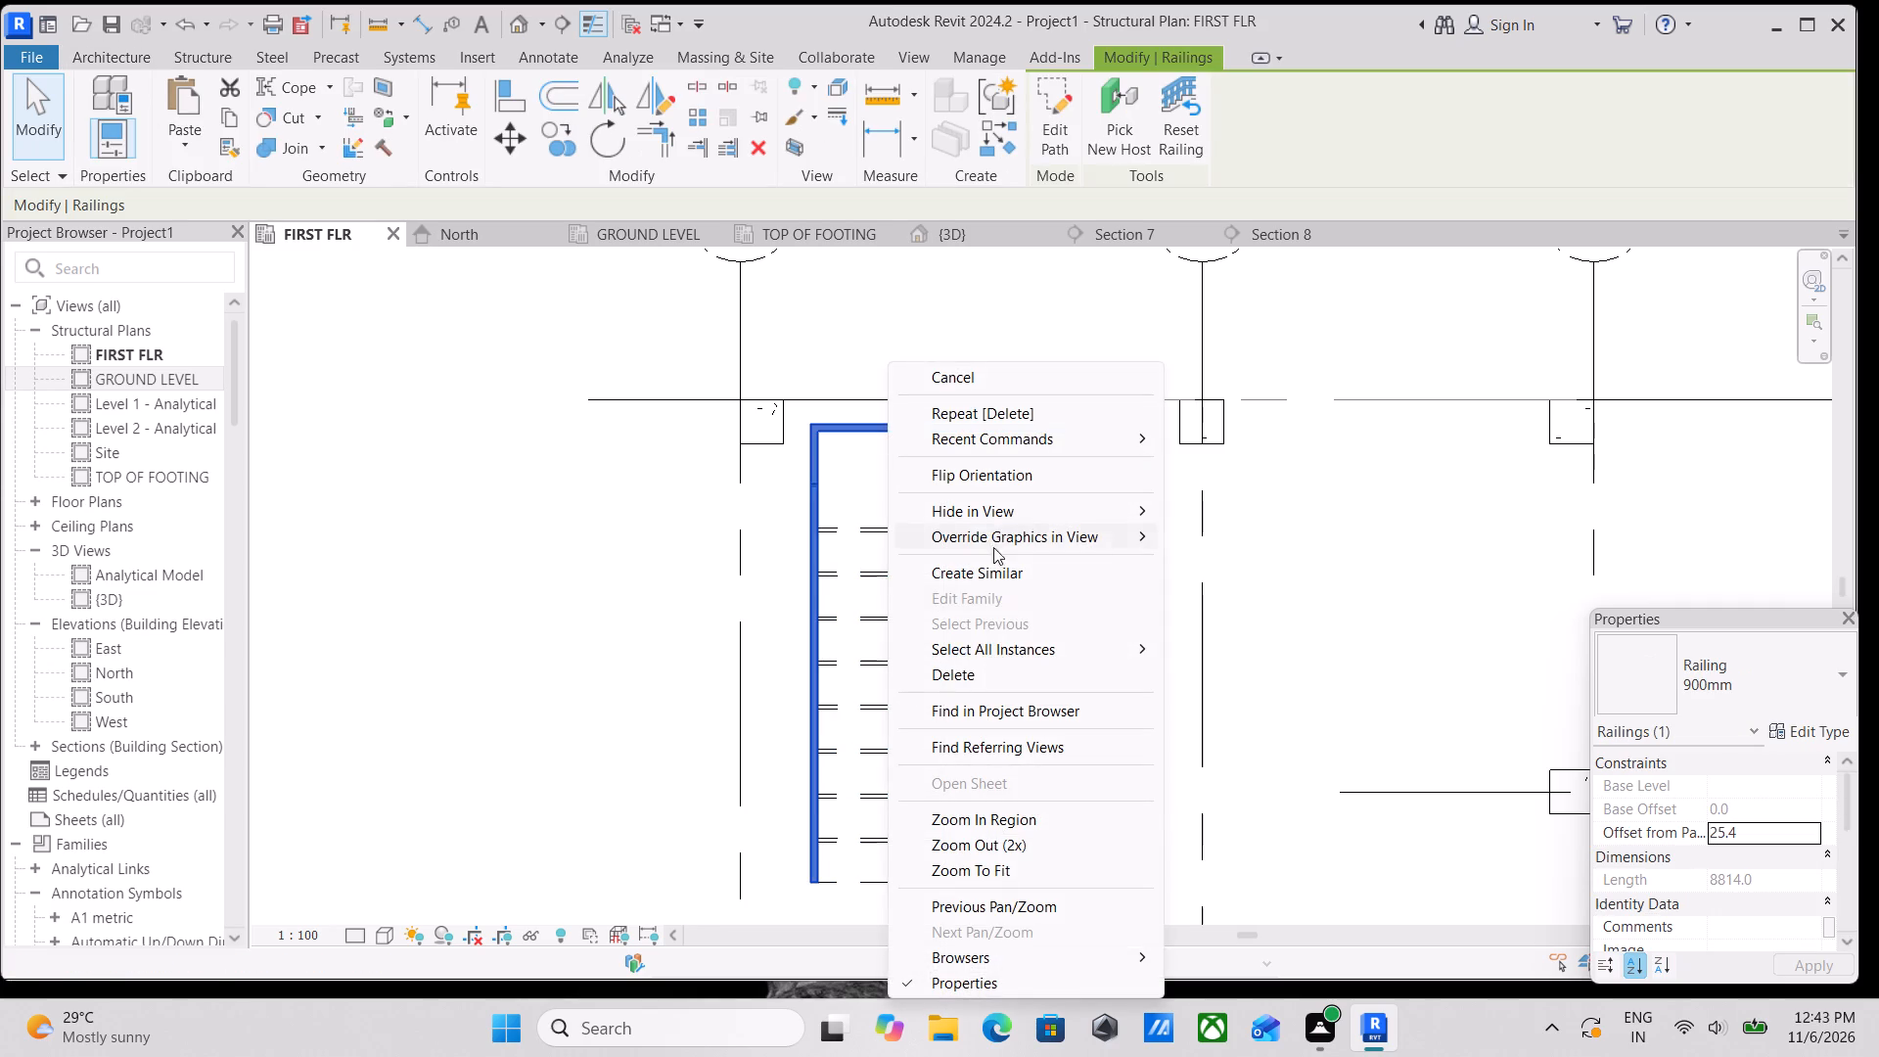
left_click(964, 674)
Switch all model categories off and back on in FIRST FLR's visibility/graphic overrides and accept the settings.
left_click(866, 429)
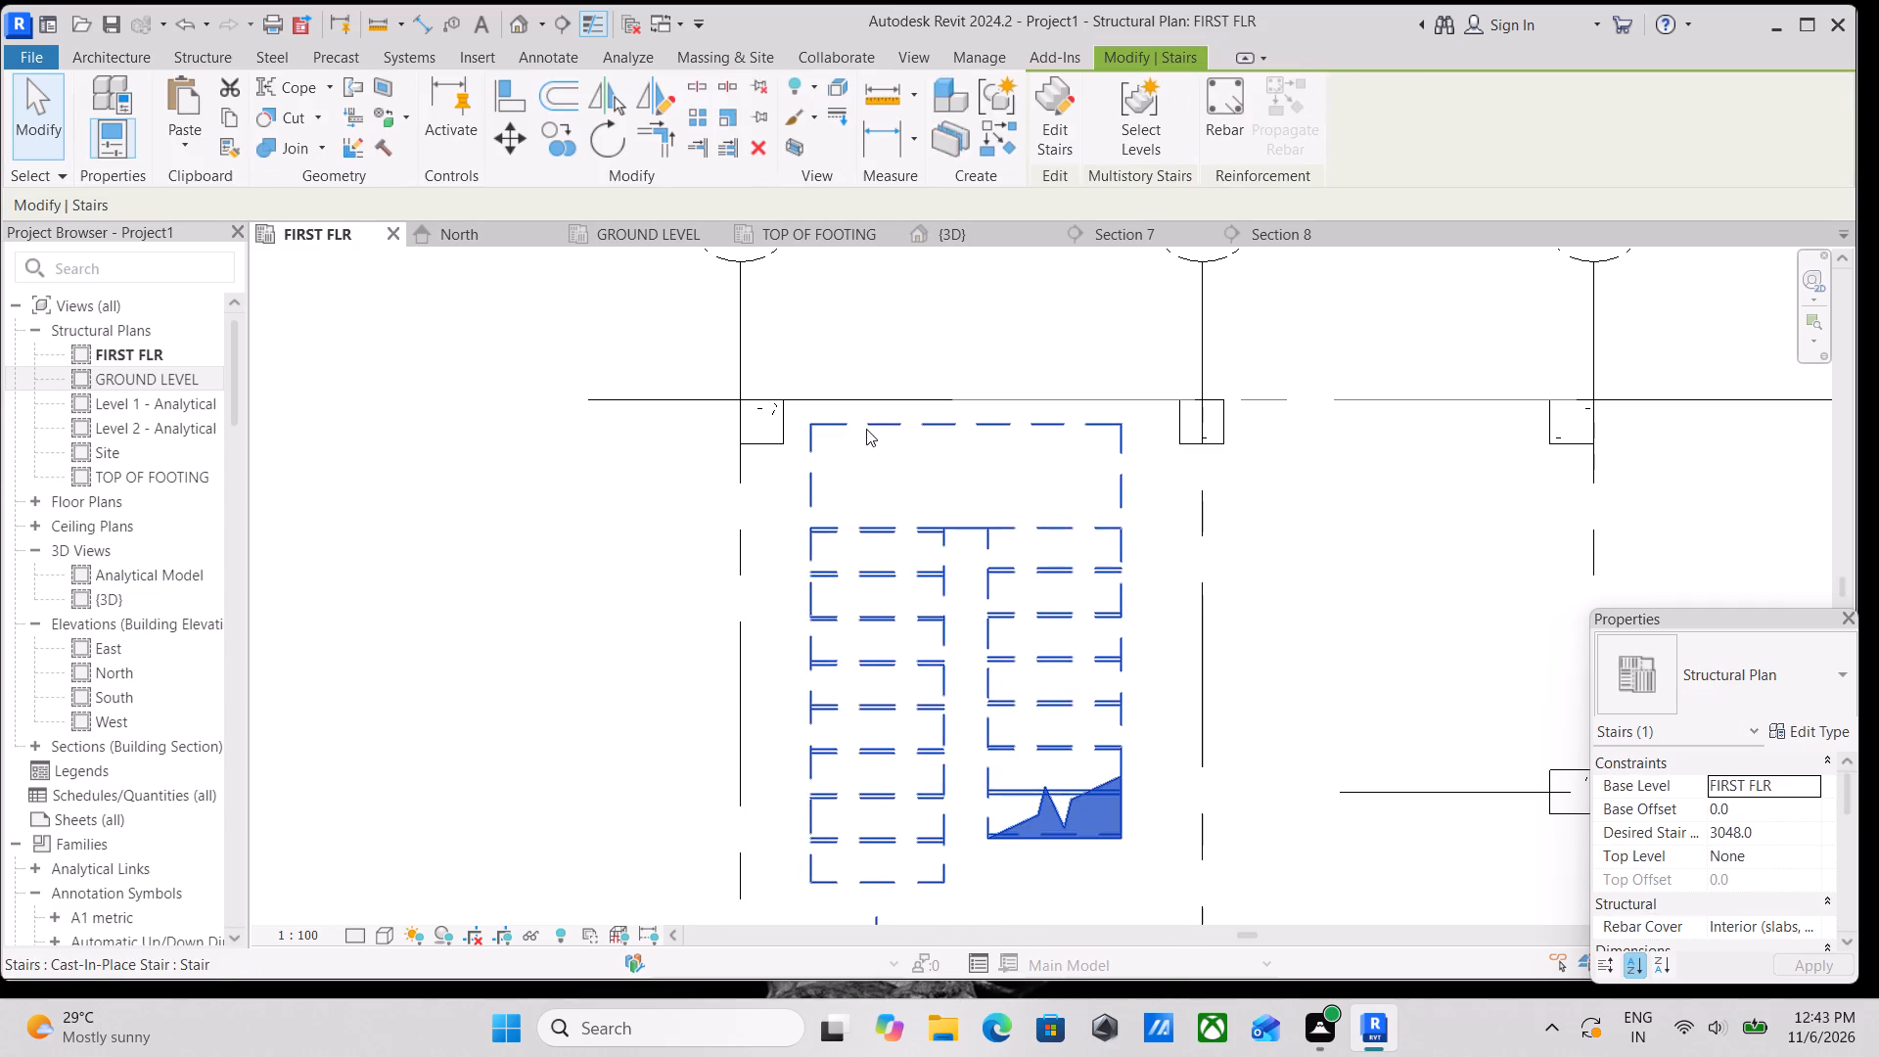
scroll(1712, 844, "down", 2)
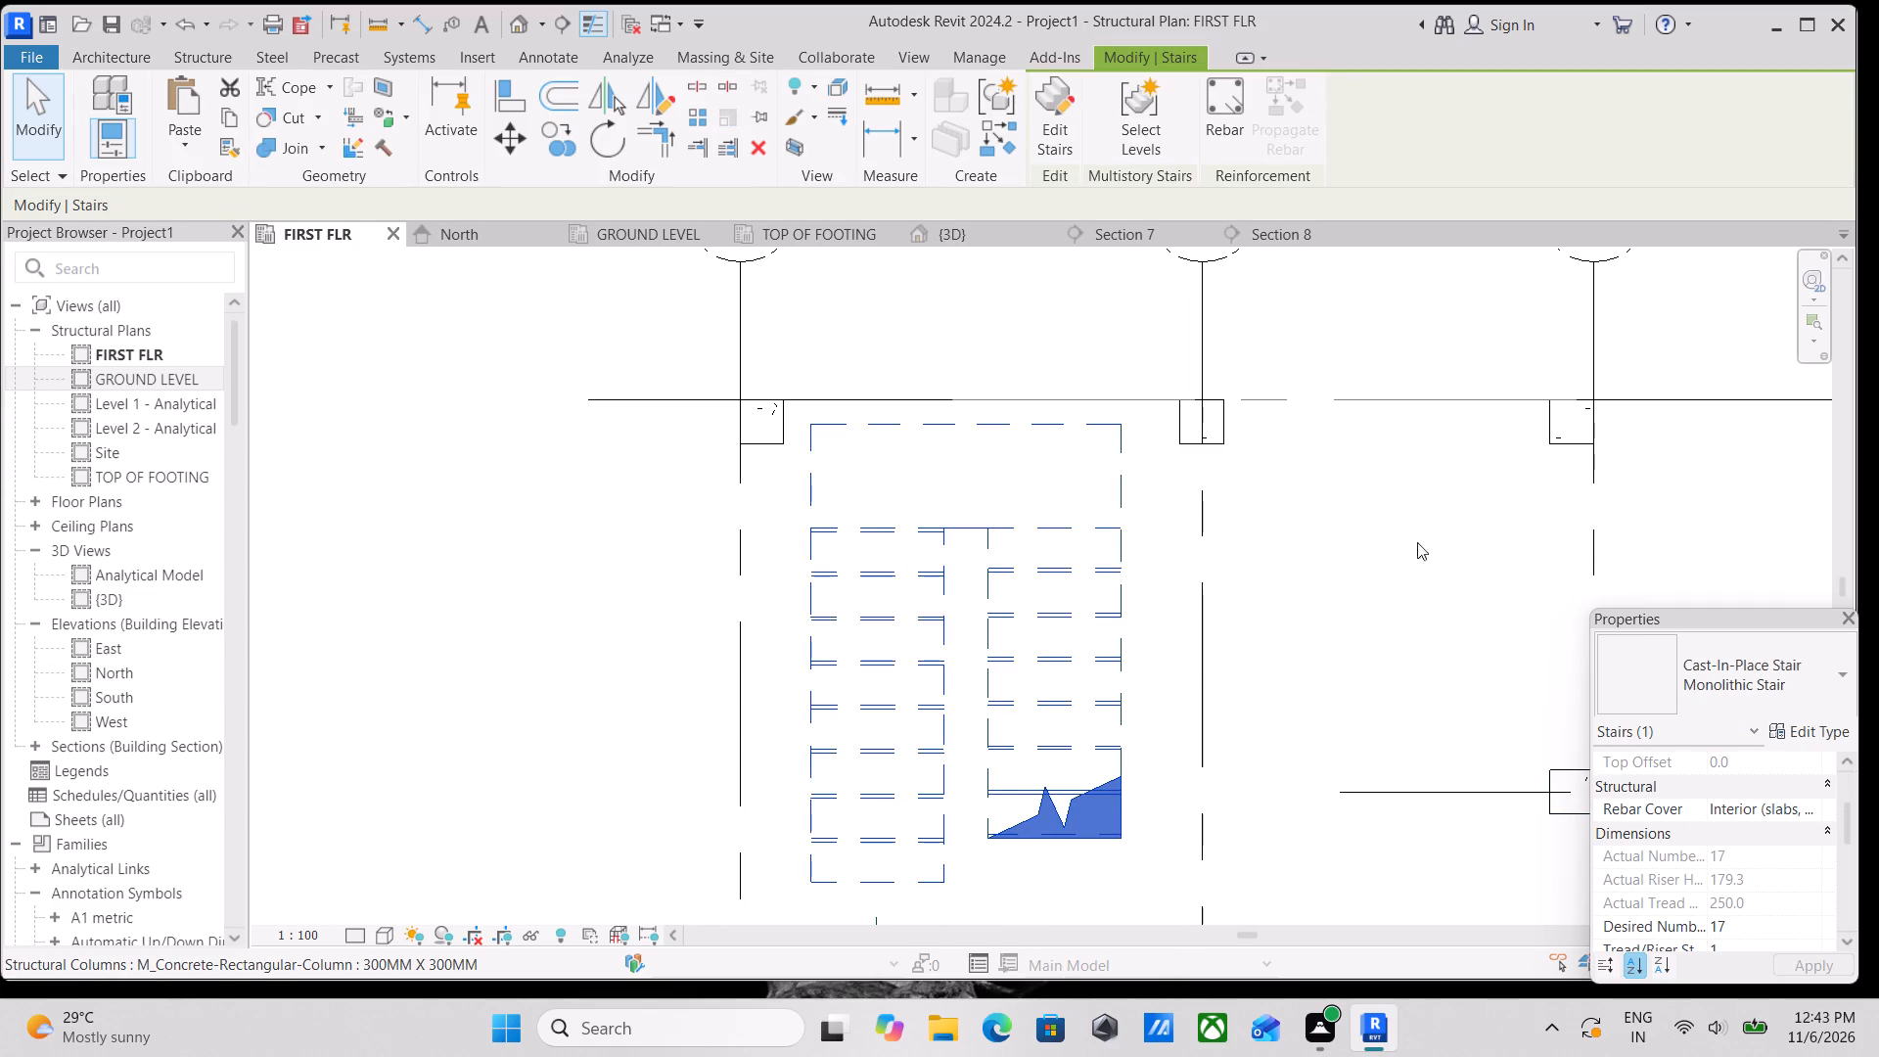
type("VV")
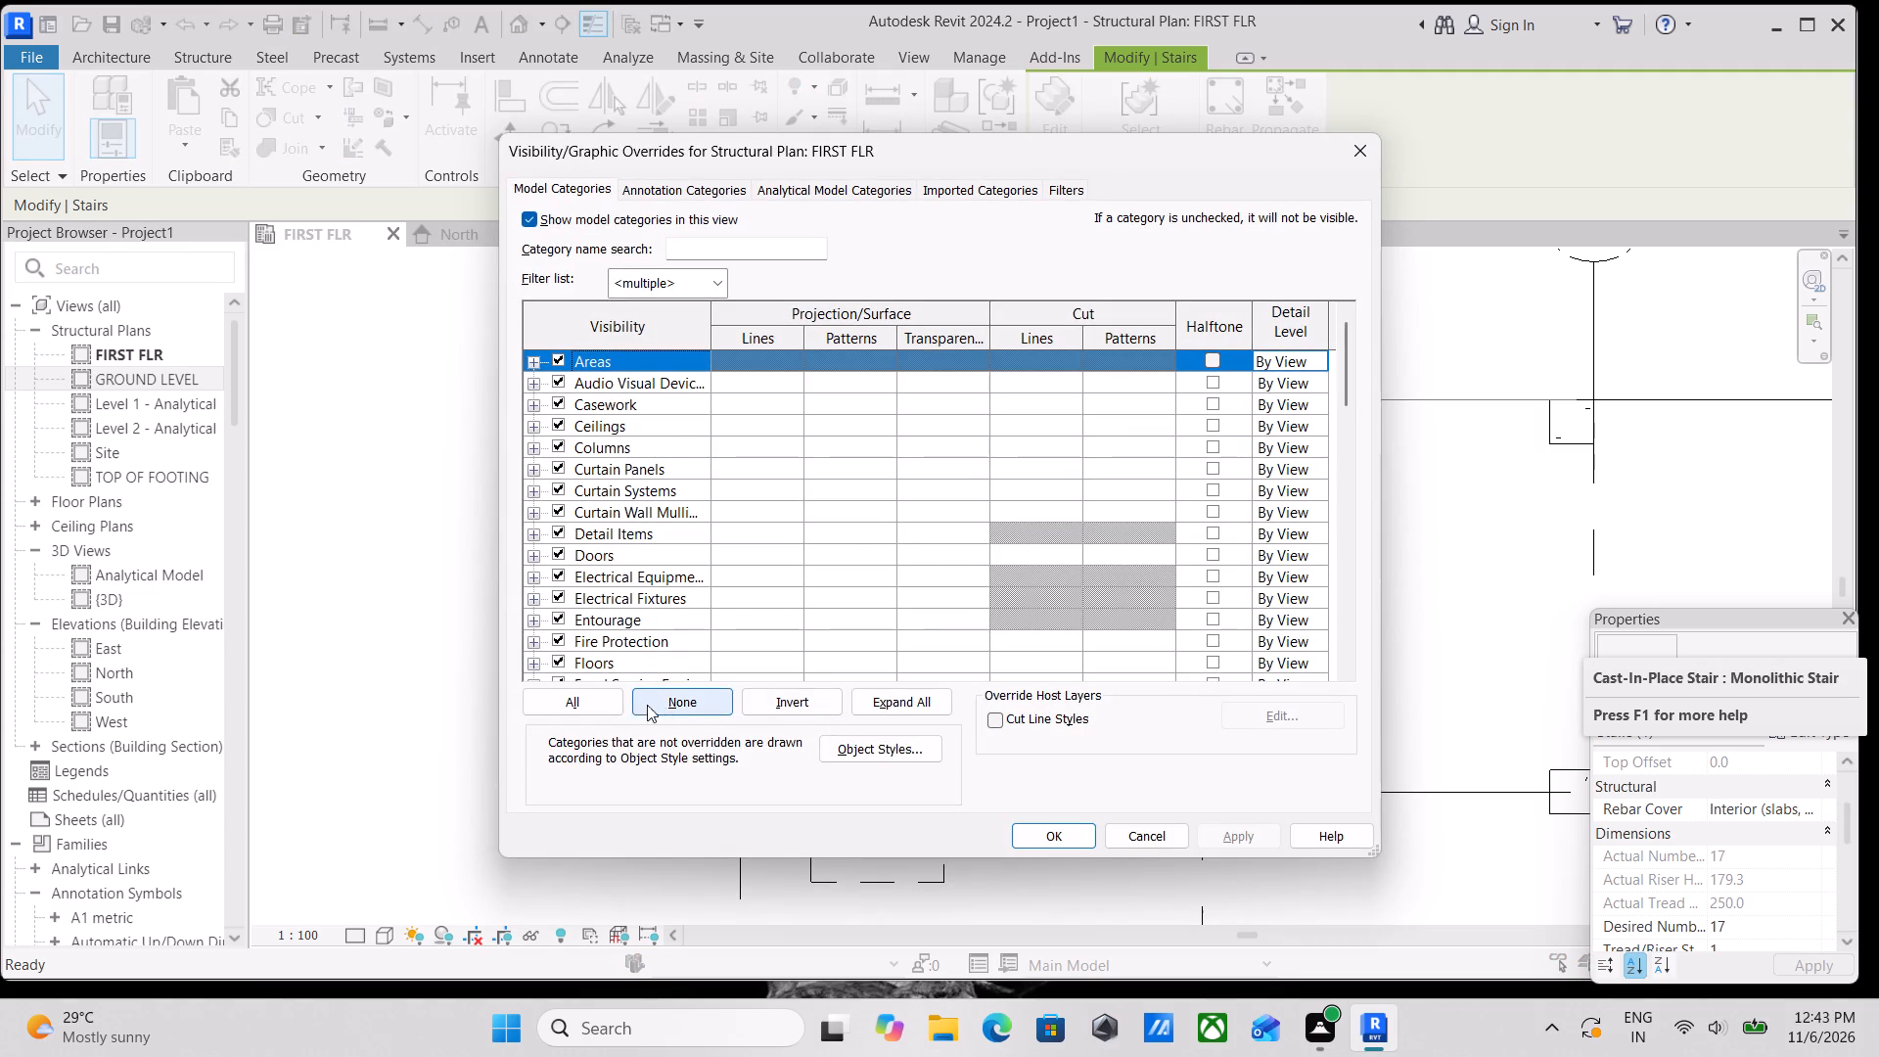
left_click(578, 693)
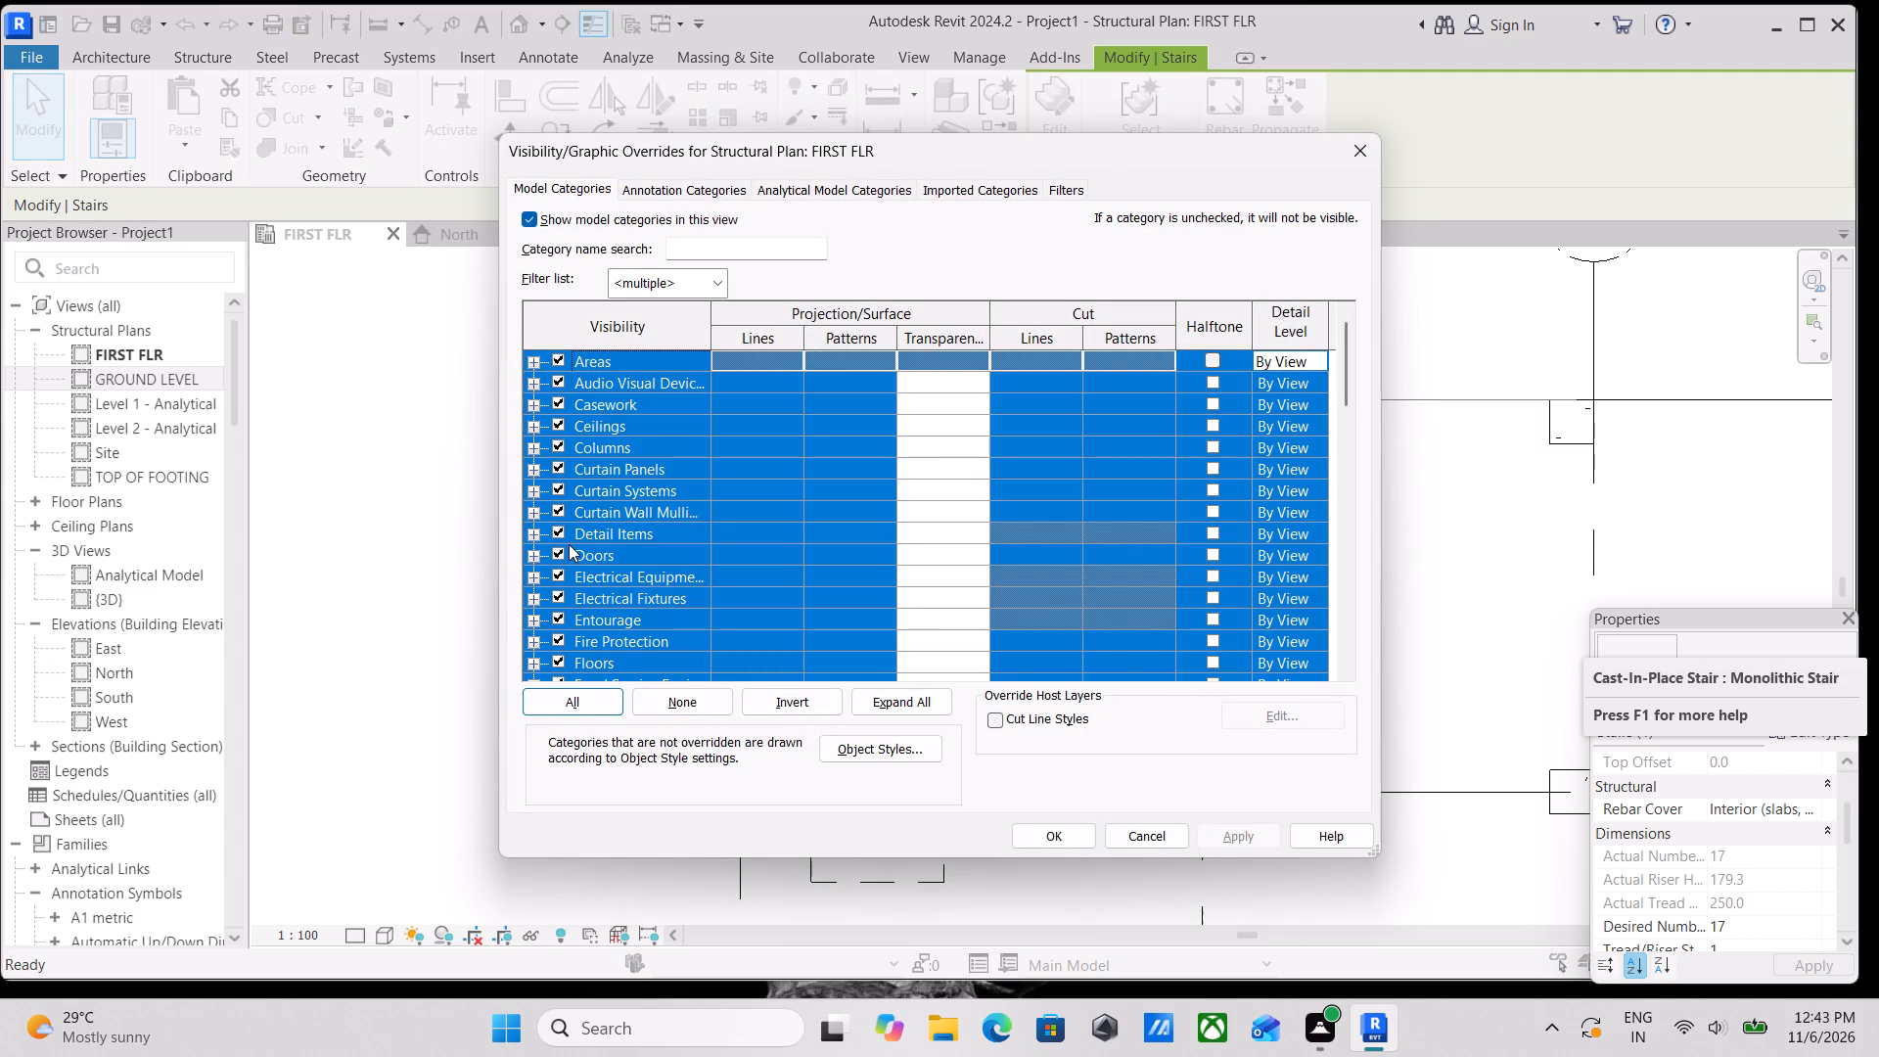
left_click(559, 548)
left_click(559, 548)
scroll(1029, 707, "down", 3)
left_click(1248, 843)
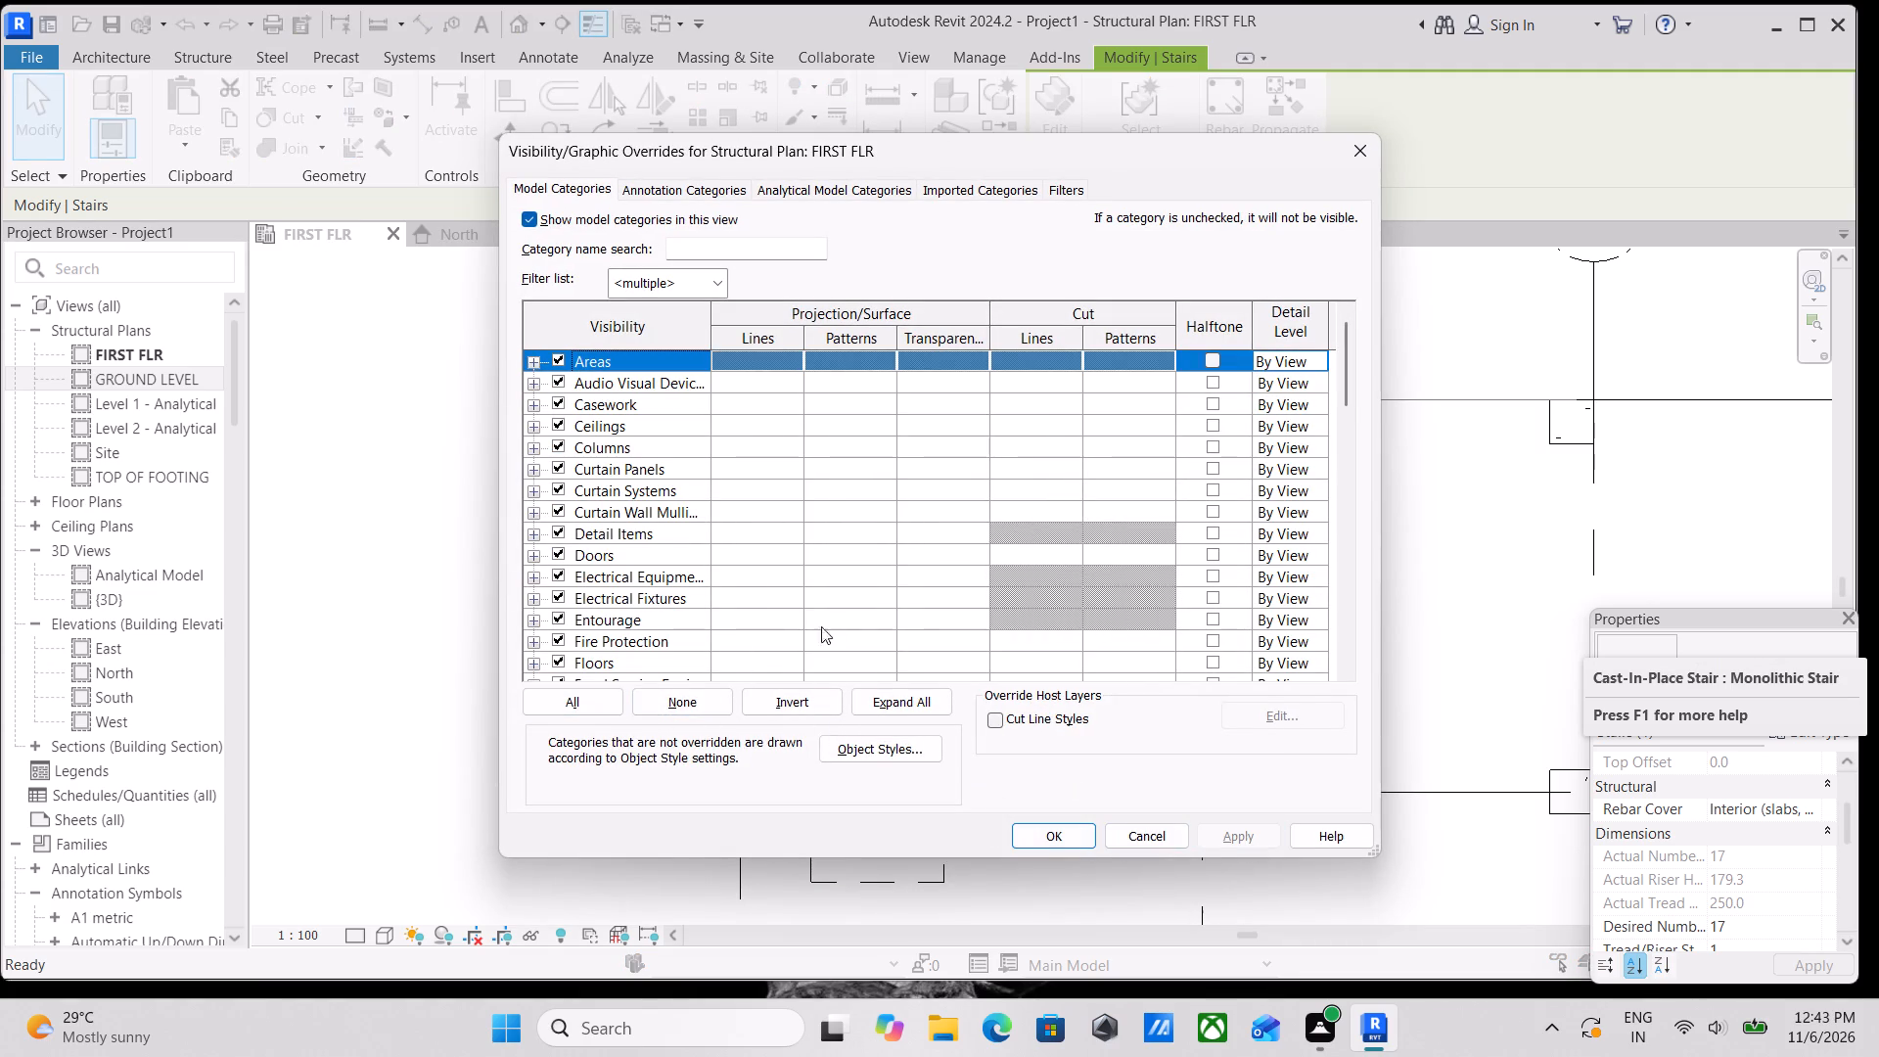
left_click(563, 701)
scroll(802, 663, "down", 2)
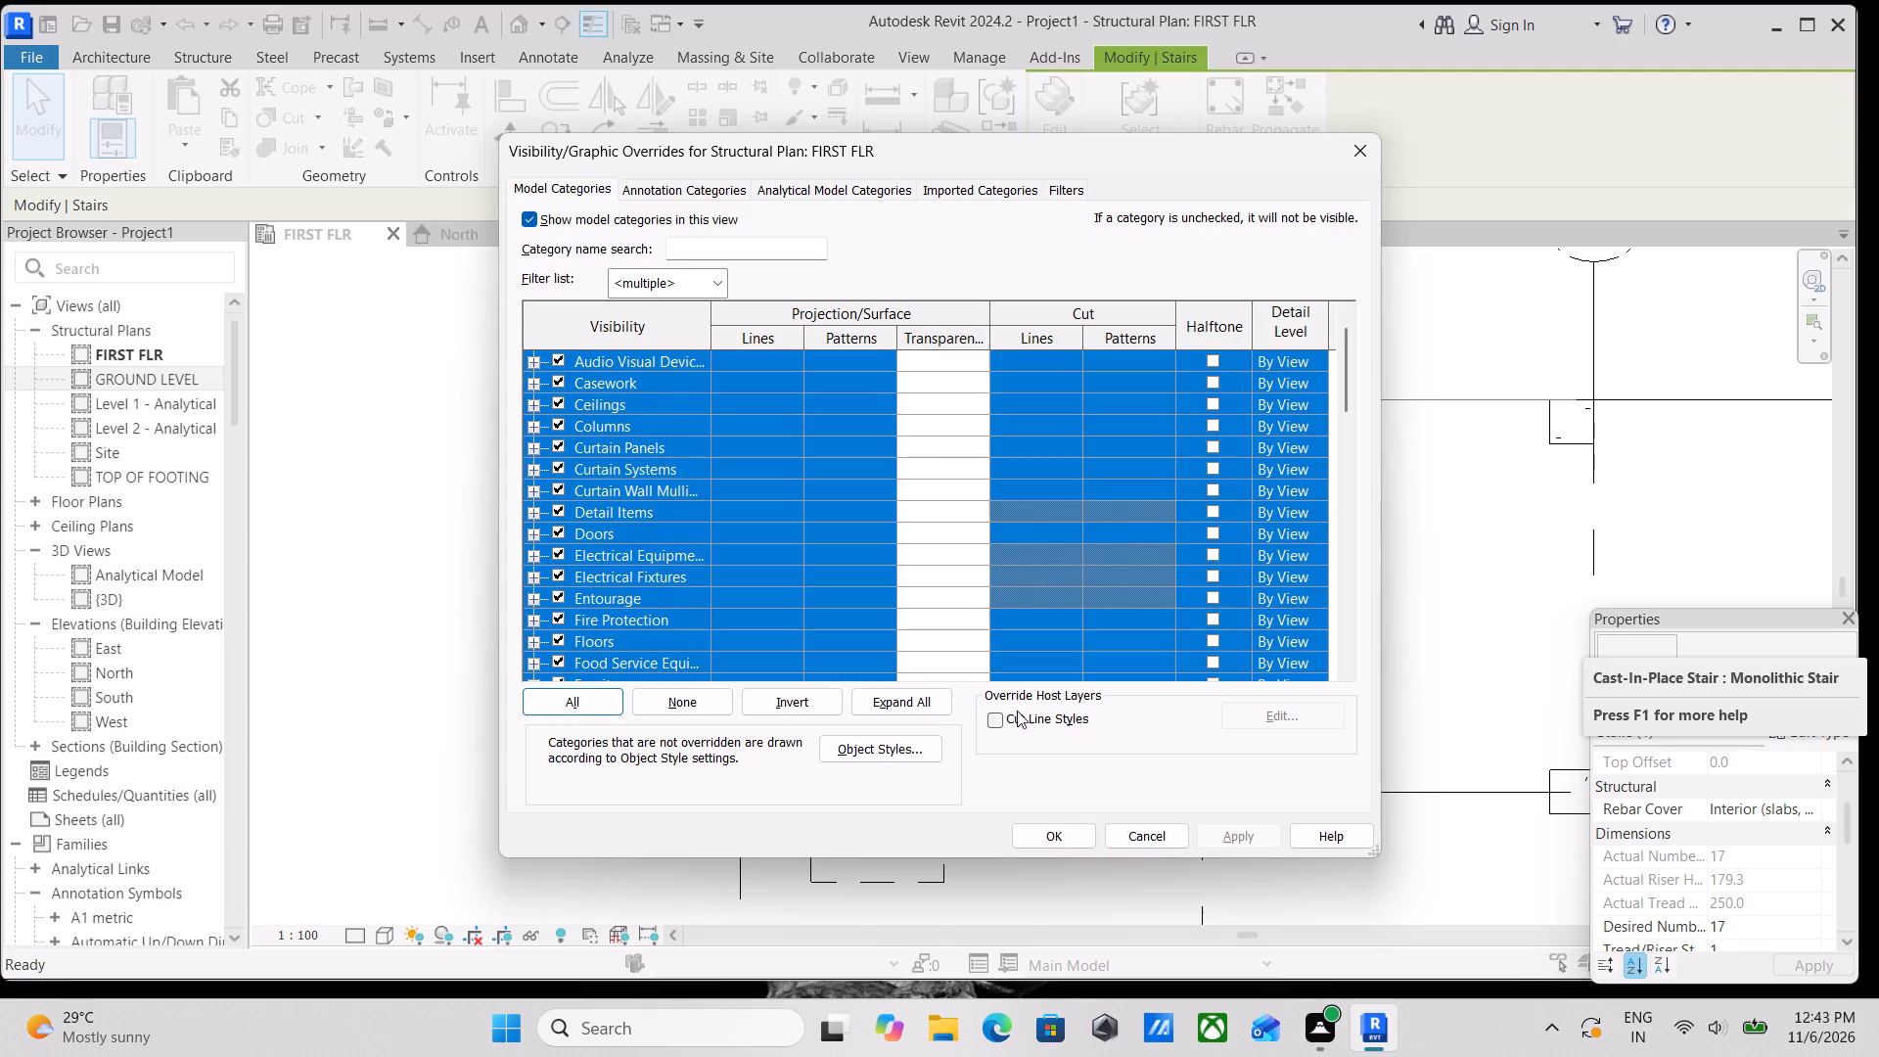
scroll(1017, 711, "down", 4)
left_click(1058, 844)
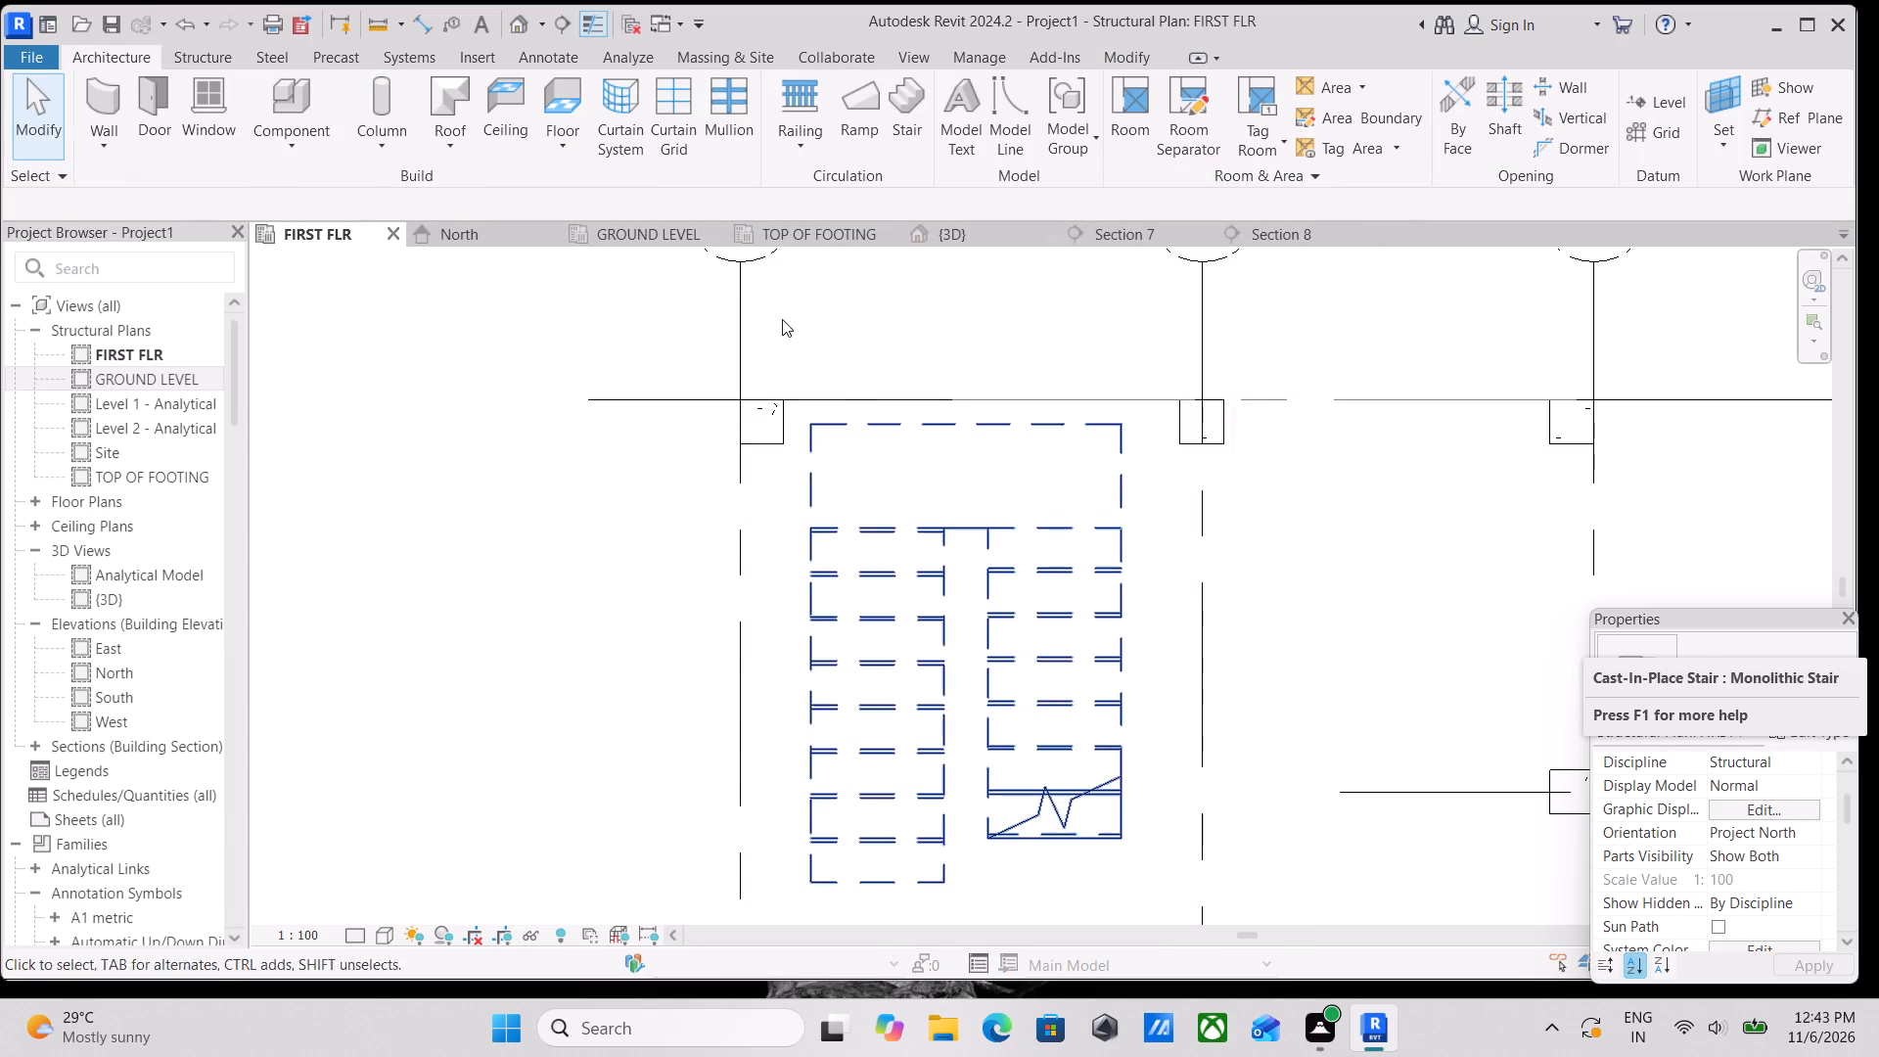
Inspect the 3D model from several sides and reset its temporary hide/isolate so all hidden elements show.
left_click(941, 226)
scroll(942, 585, "down", 1)
middle_click_drag(942, 585, 1017, 525)
middle_click_drag(1066, 653, 749, 405, "shift")
middle_click_drag(1104, 563, 924, 554)
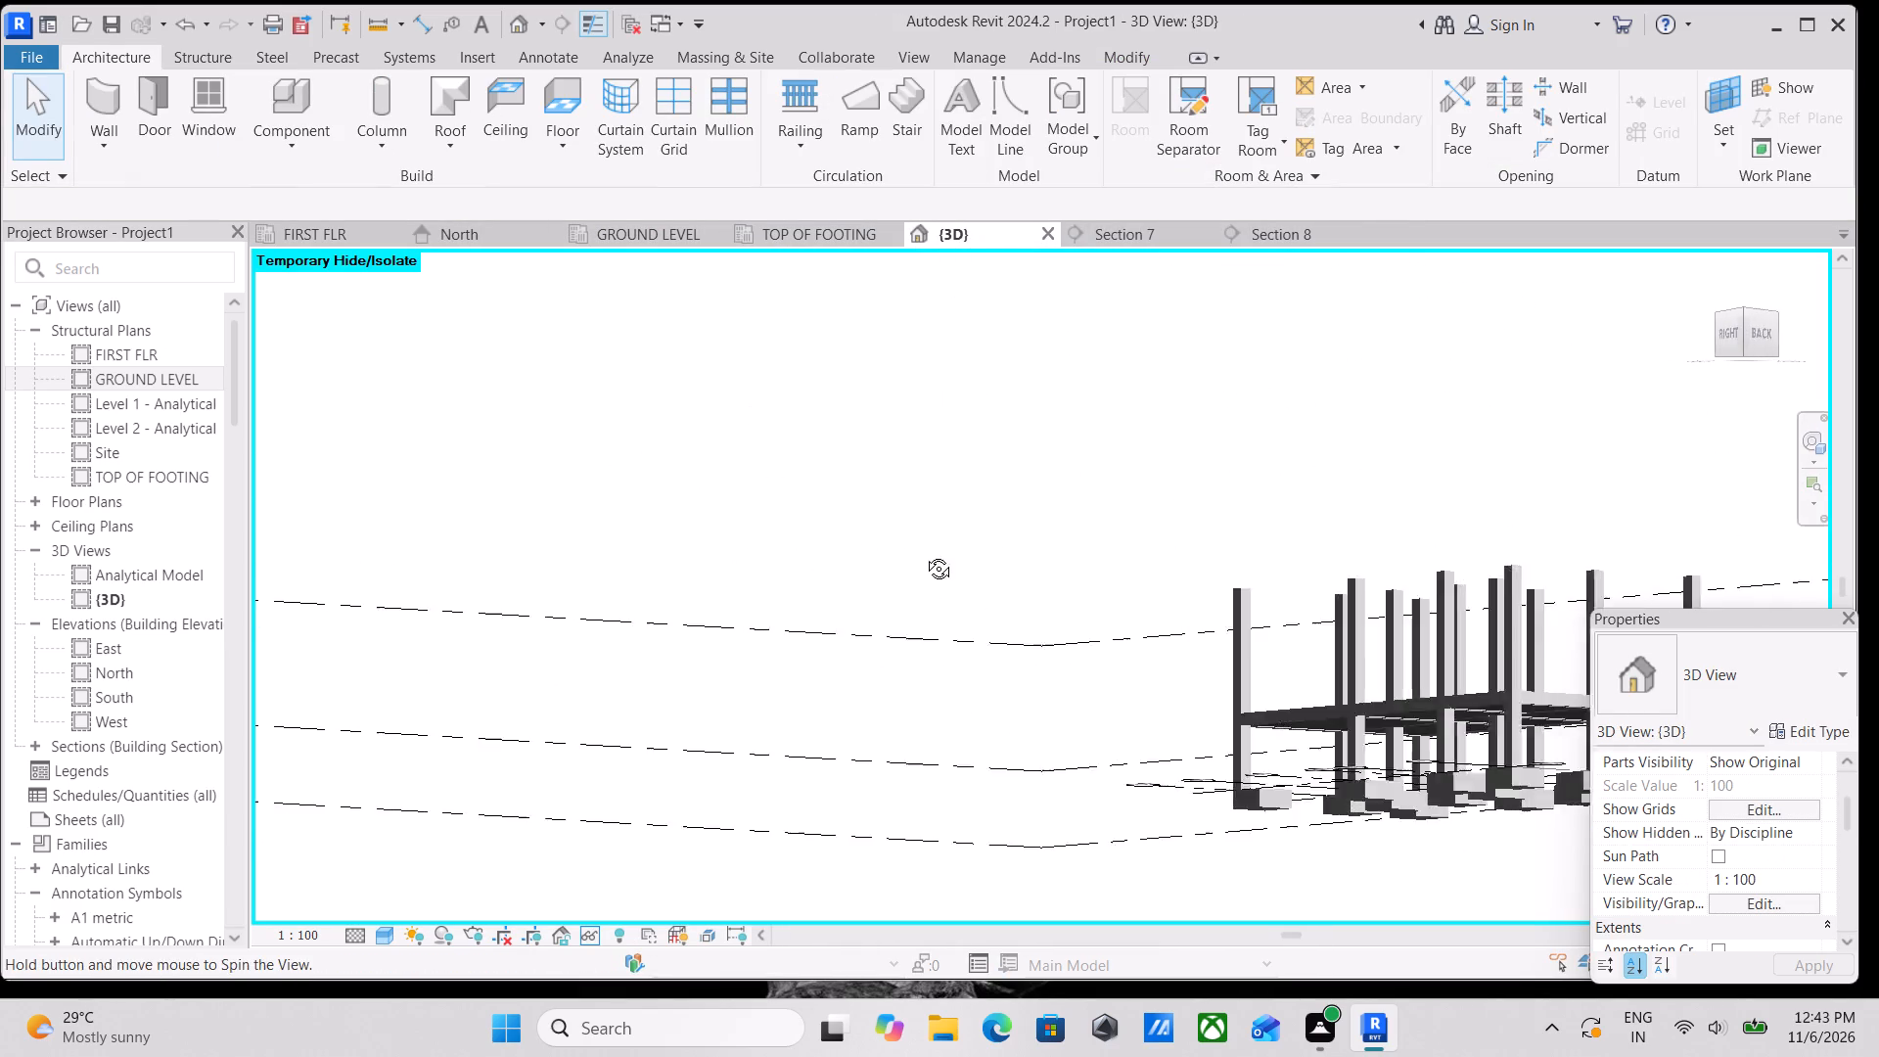
middle_click_drag(924, 554, 655, 539)
middle_click_drag(1178, 615, 980, 815, "shift")
type("HR")
Temporarily hide all instances of the 13M structural rebar in the 3D view.
scroll(1031, 768, "up", 3)
scroll(932, 790, "up", 3)
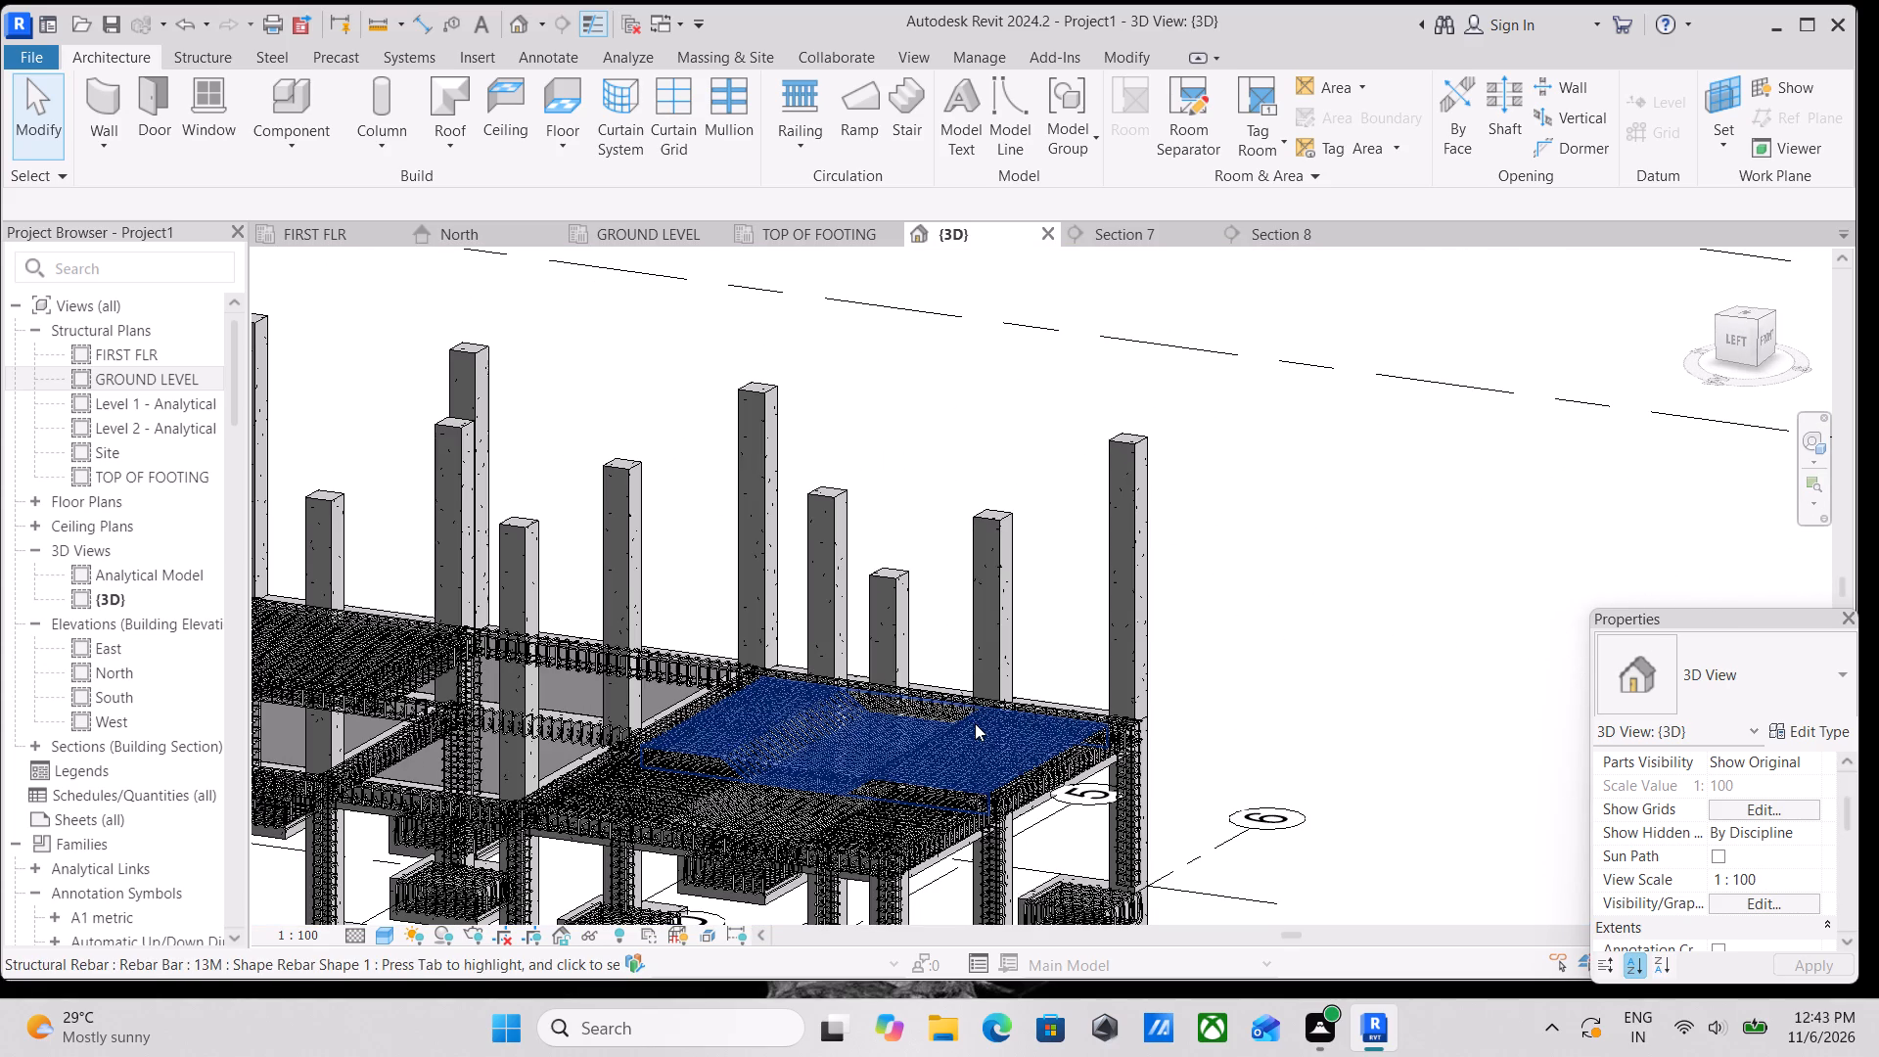
left_click(975, 723)
type("SA")
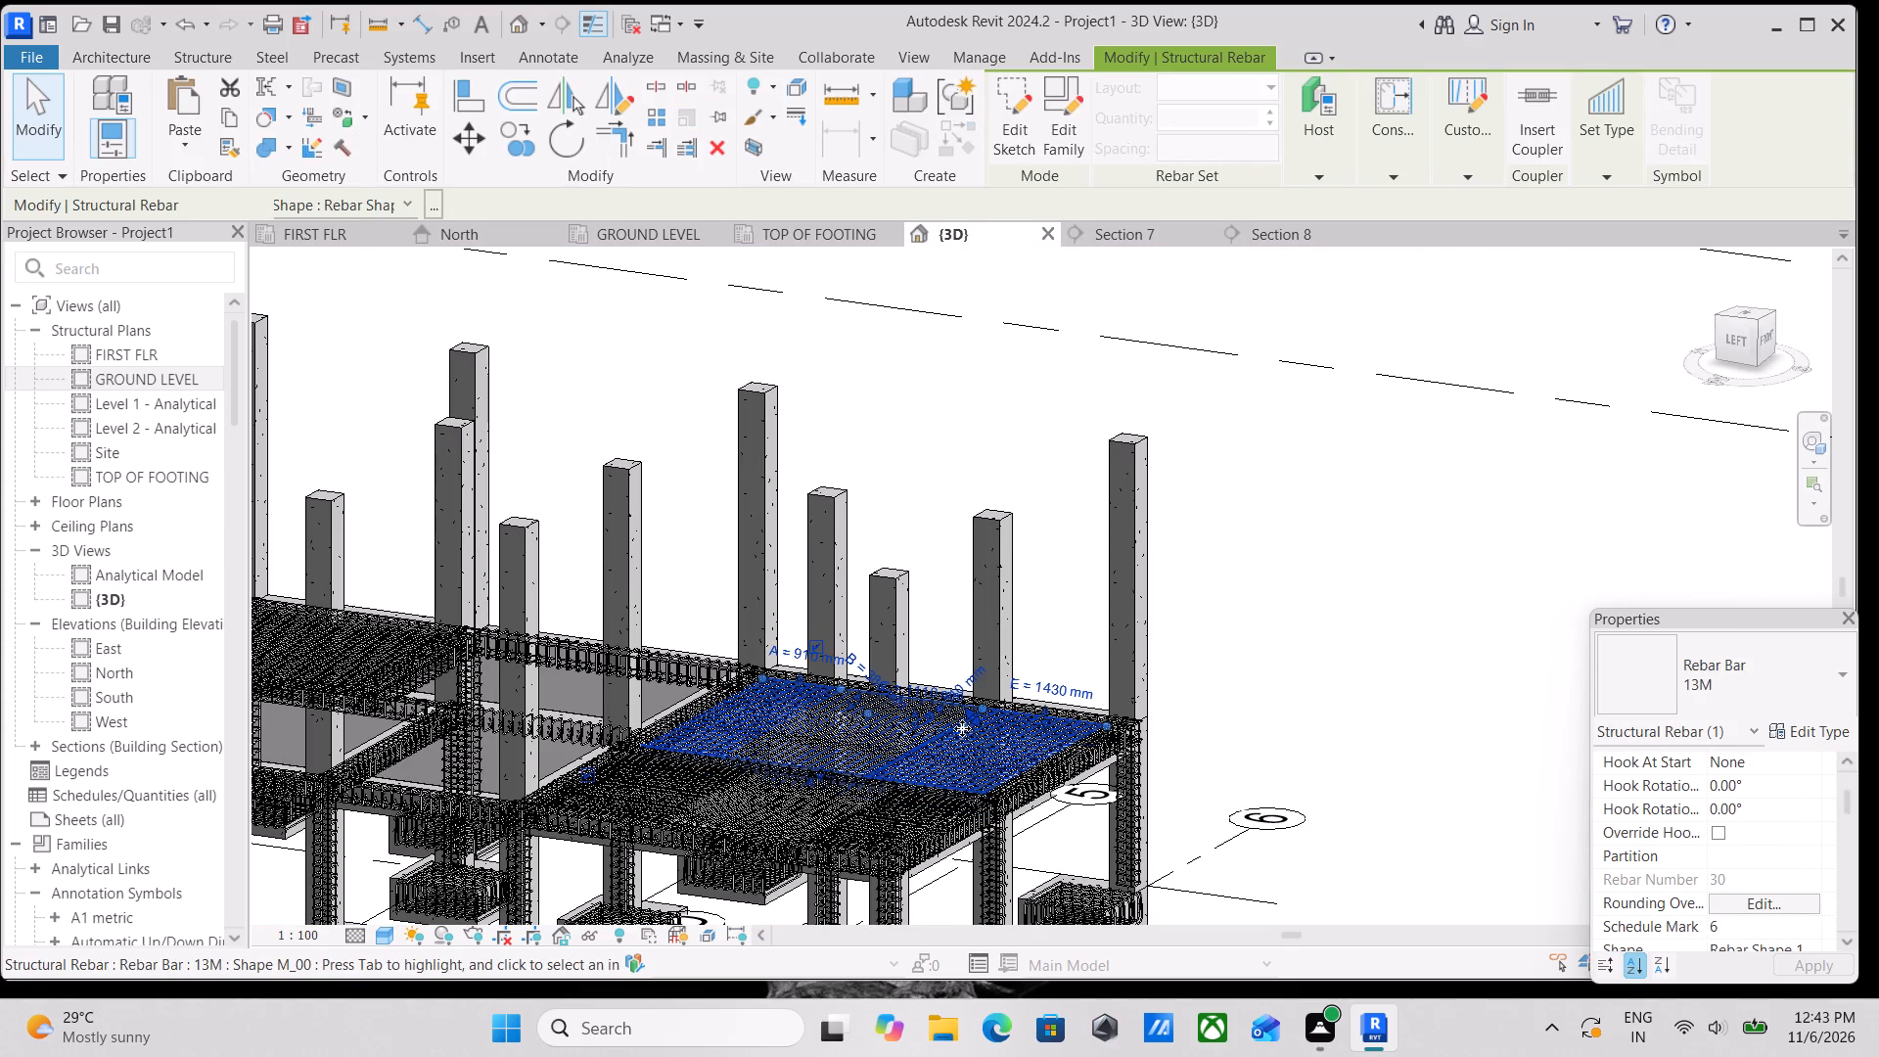
type("HH")
From the front of the 3D model, extend the head end of the GROUND LEVEL line farther away from the building.
scroll(962, 728, "down", 2)
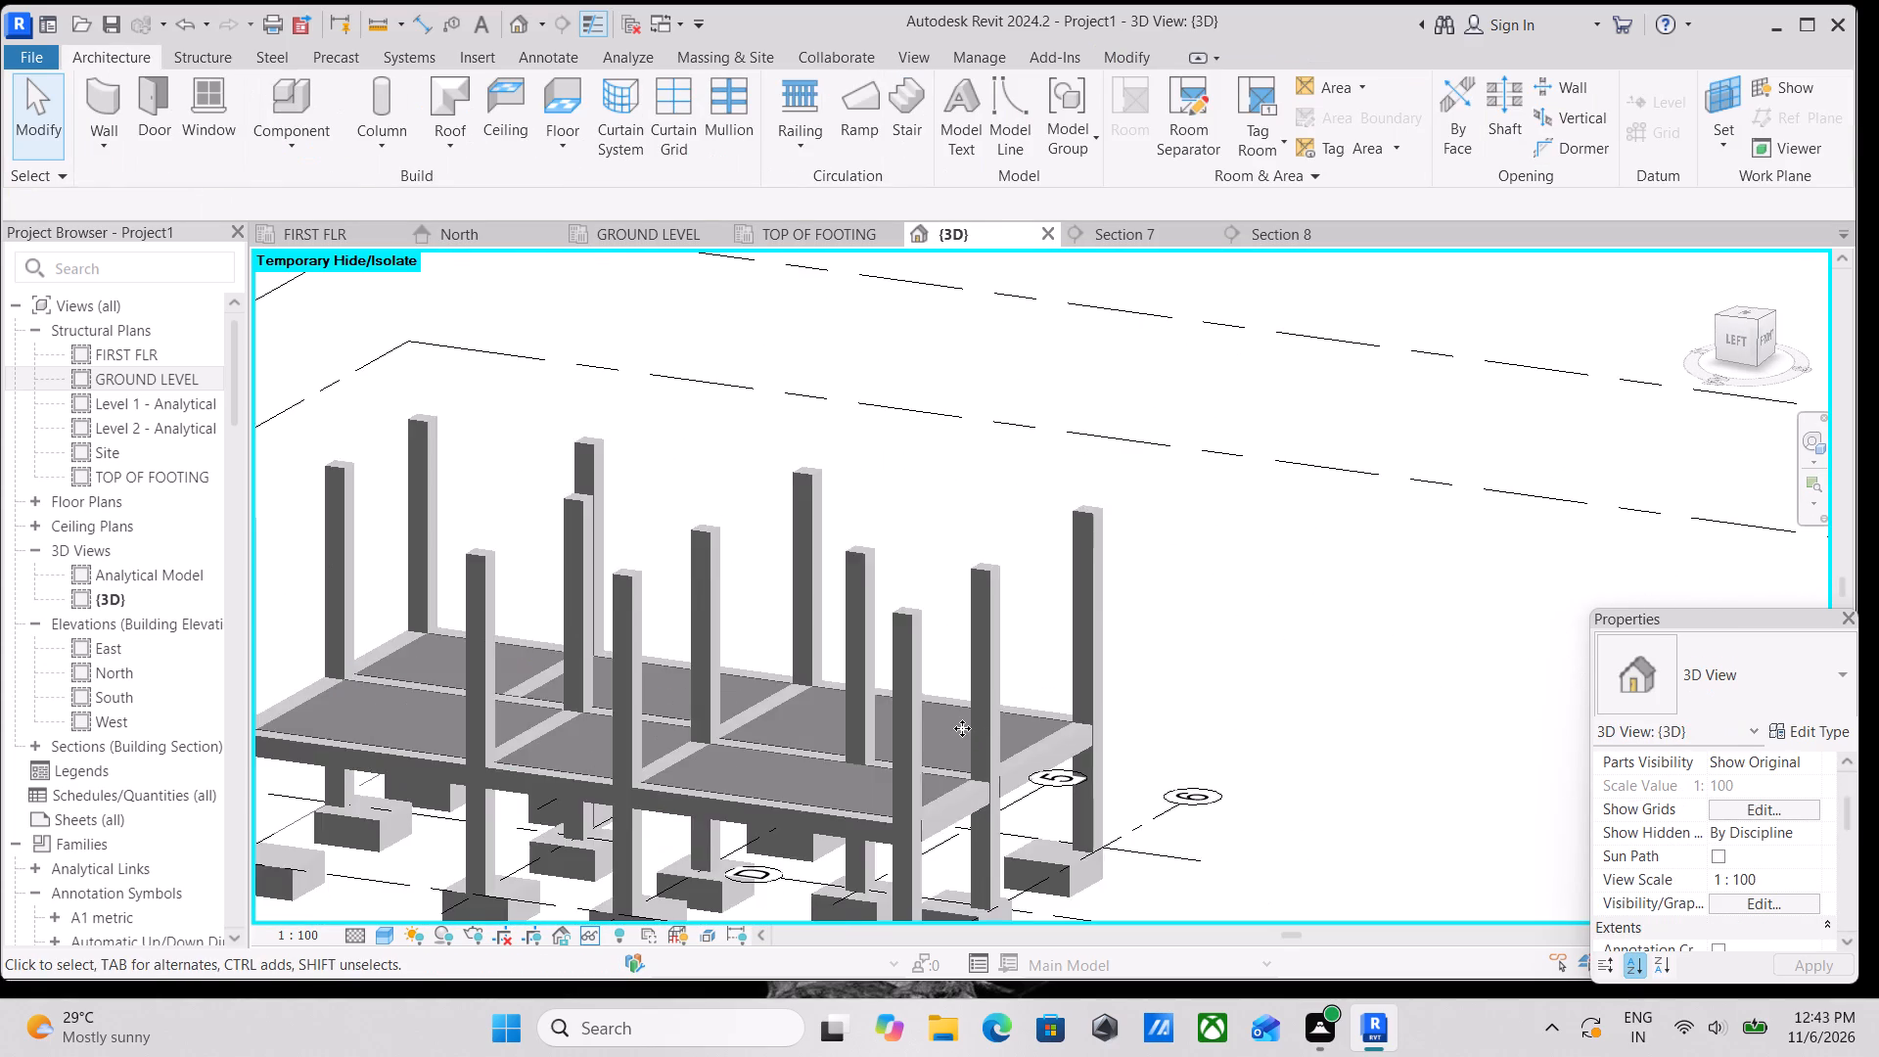
scroll(845, 737, "up", 1)
scroll(852, 730, "down", 2)
middle_click_drag(852, 730, 954, 726)
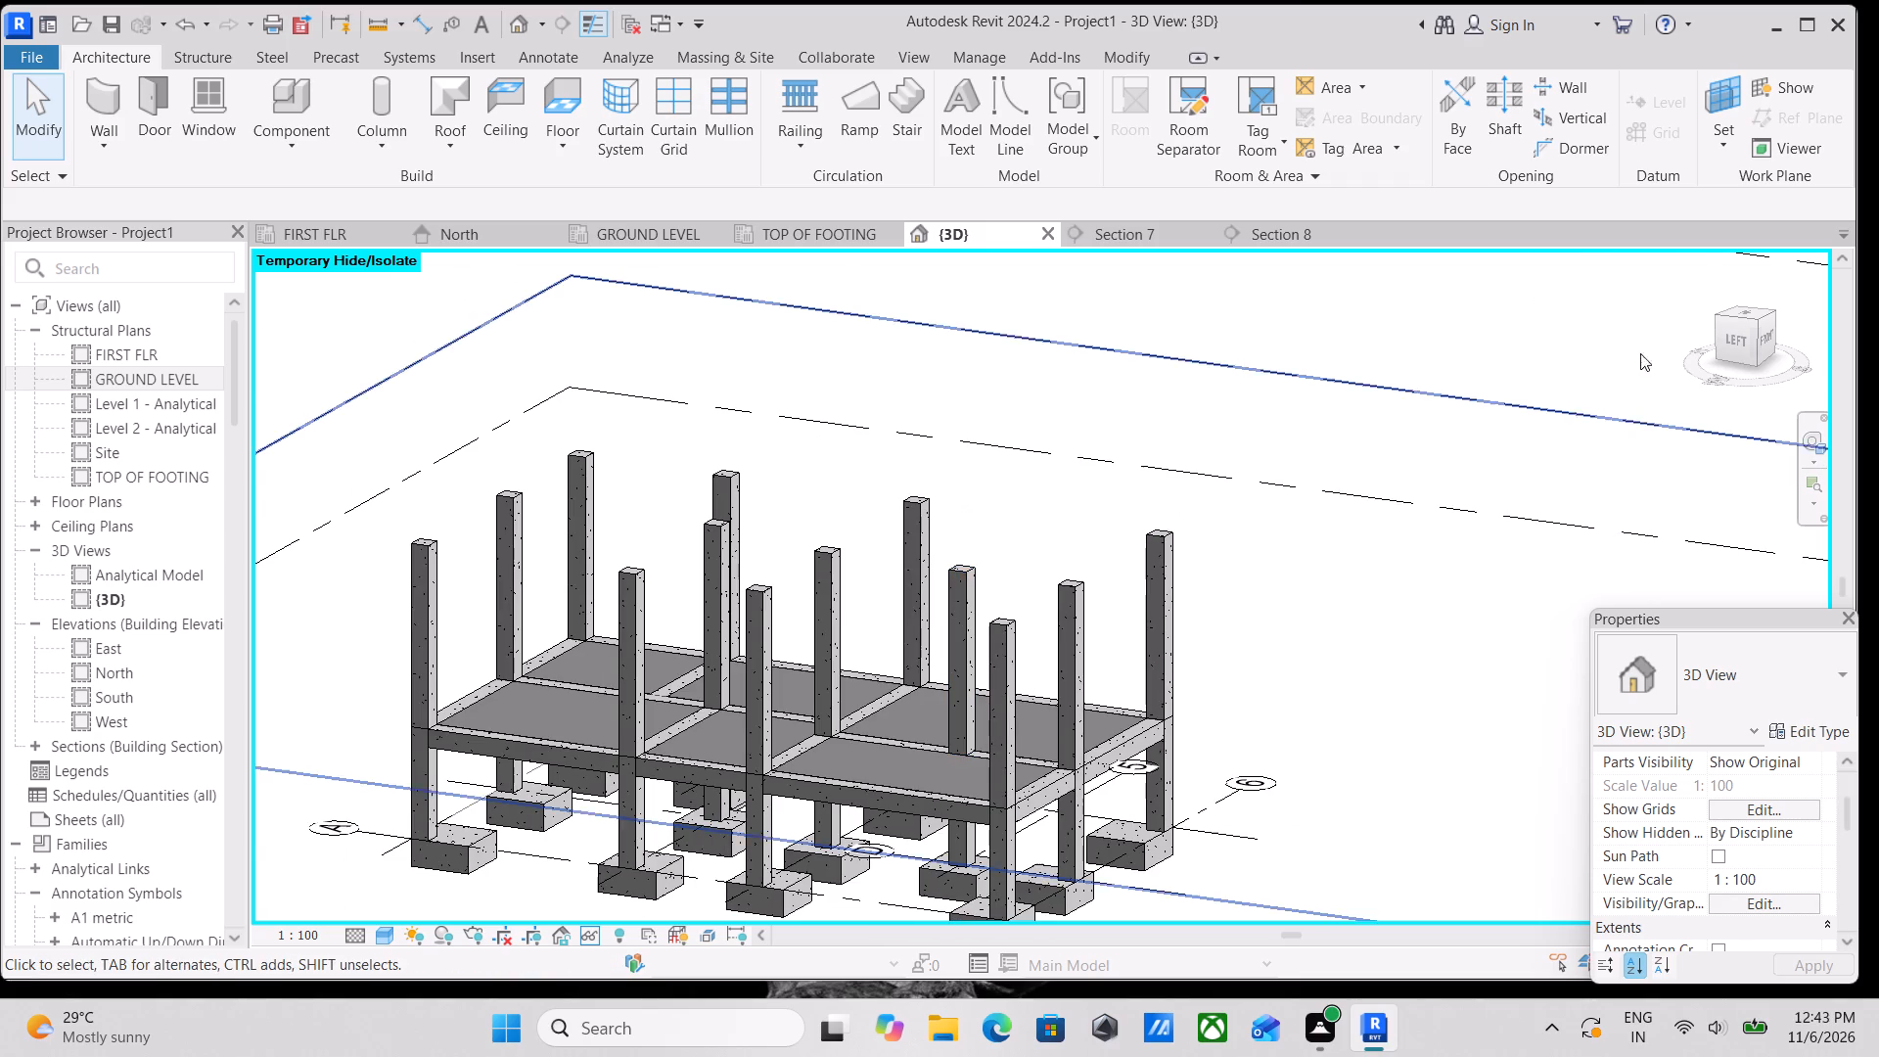
left_click(1770, 341)
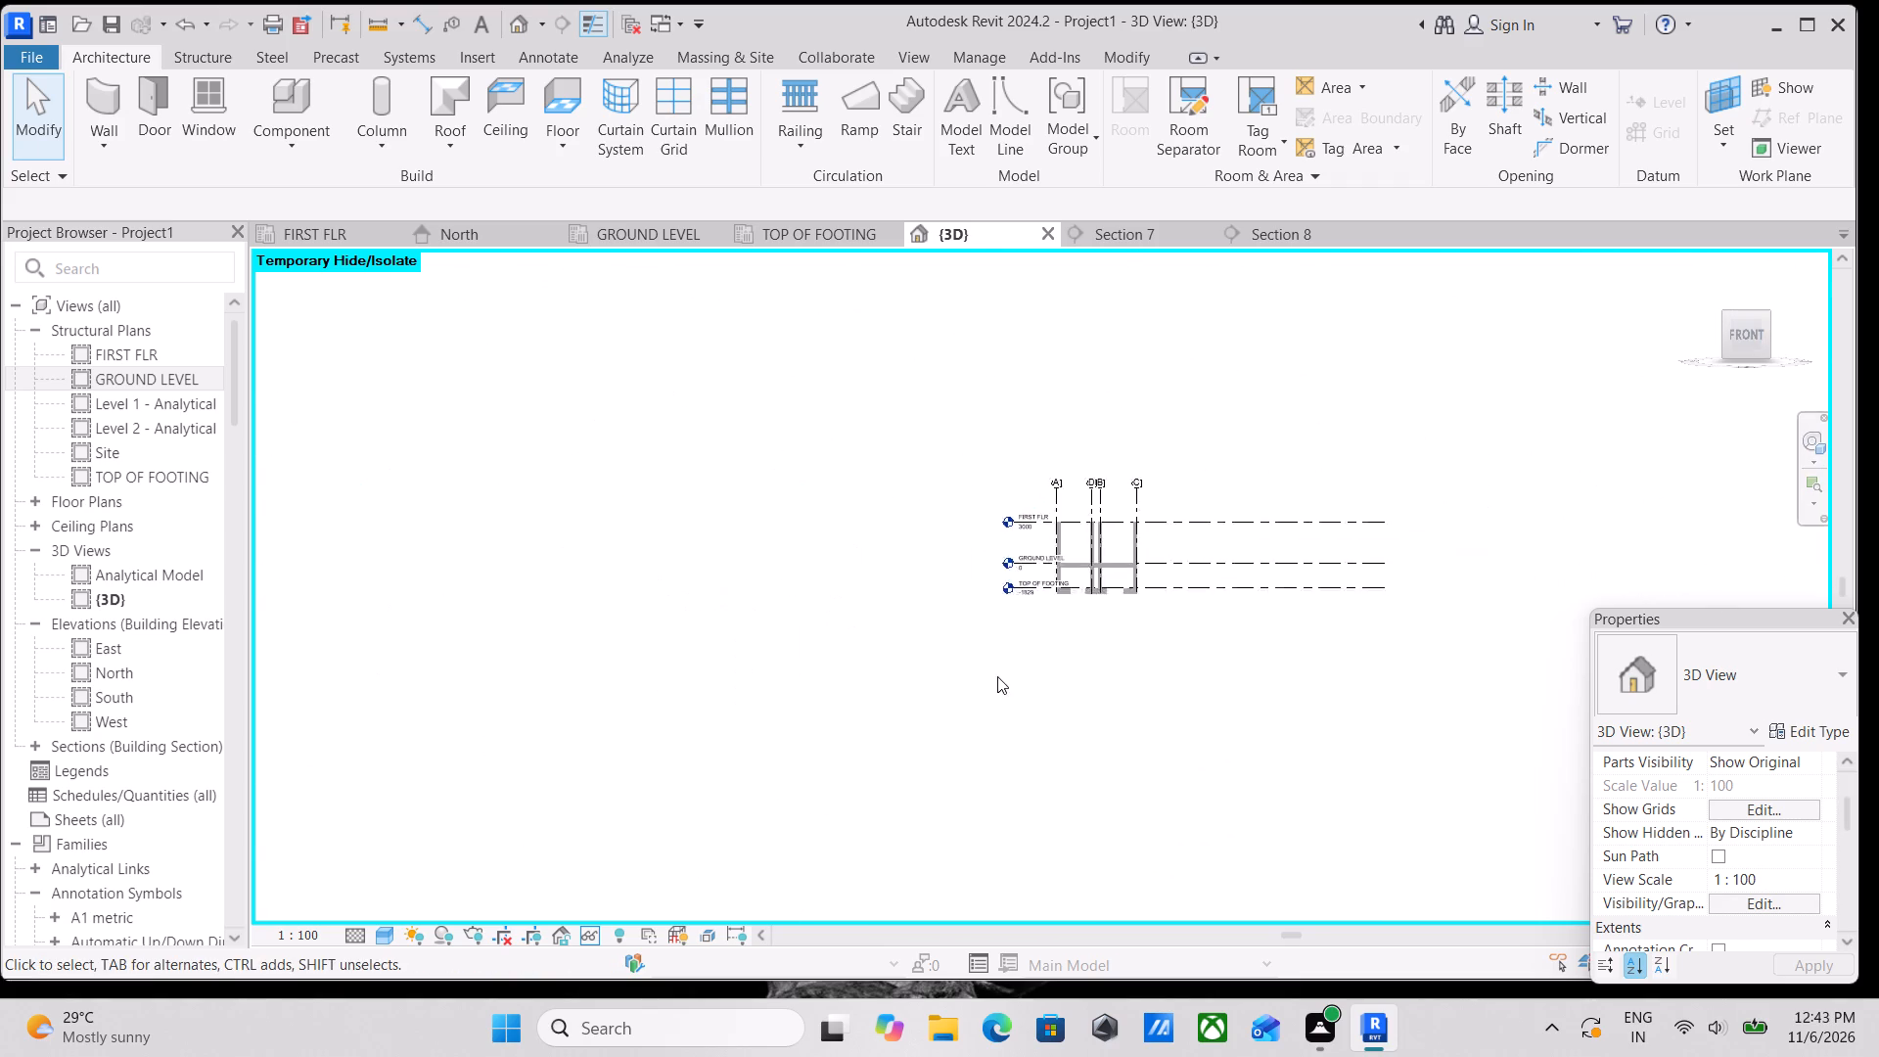
scroll(996, 676, "up", 12)
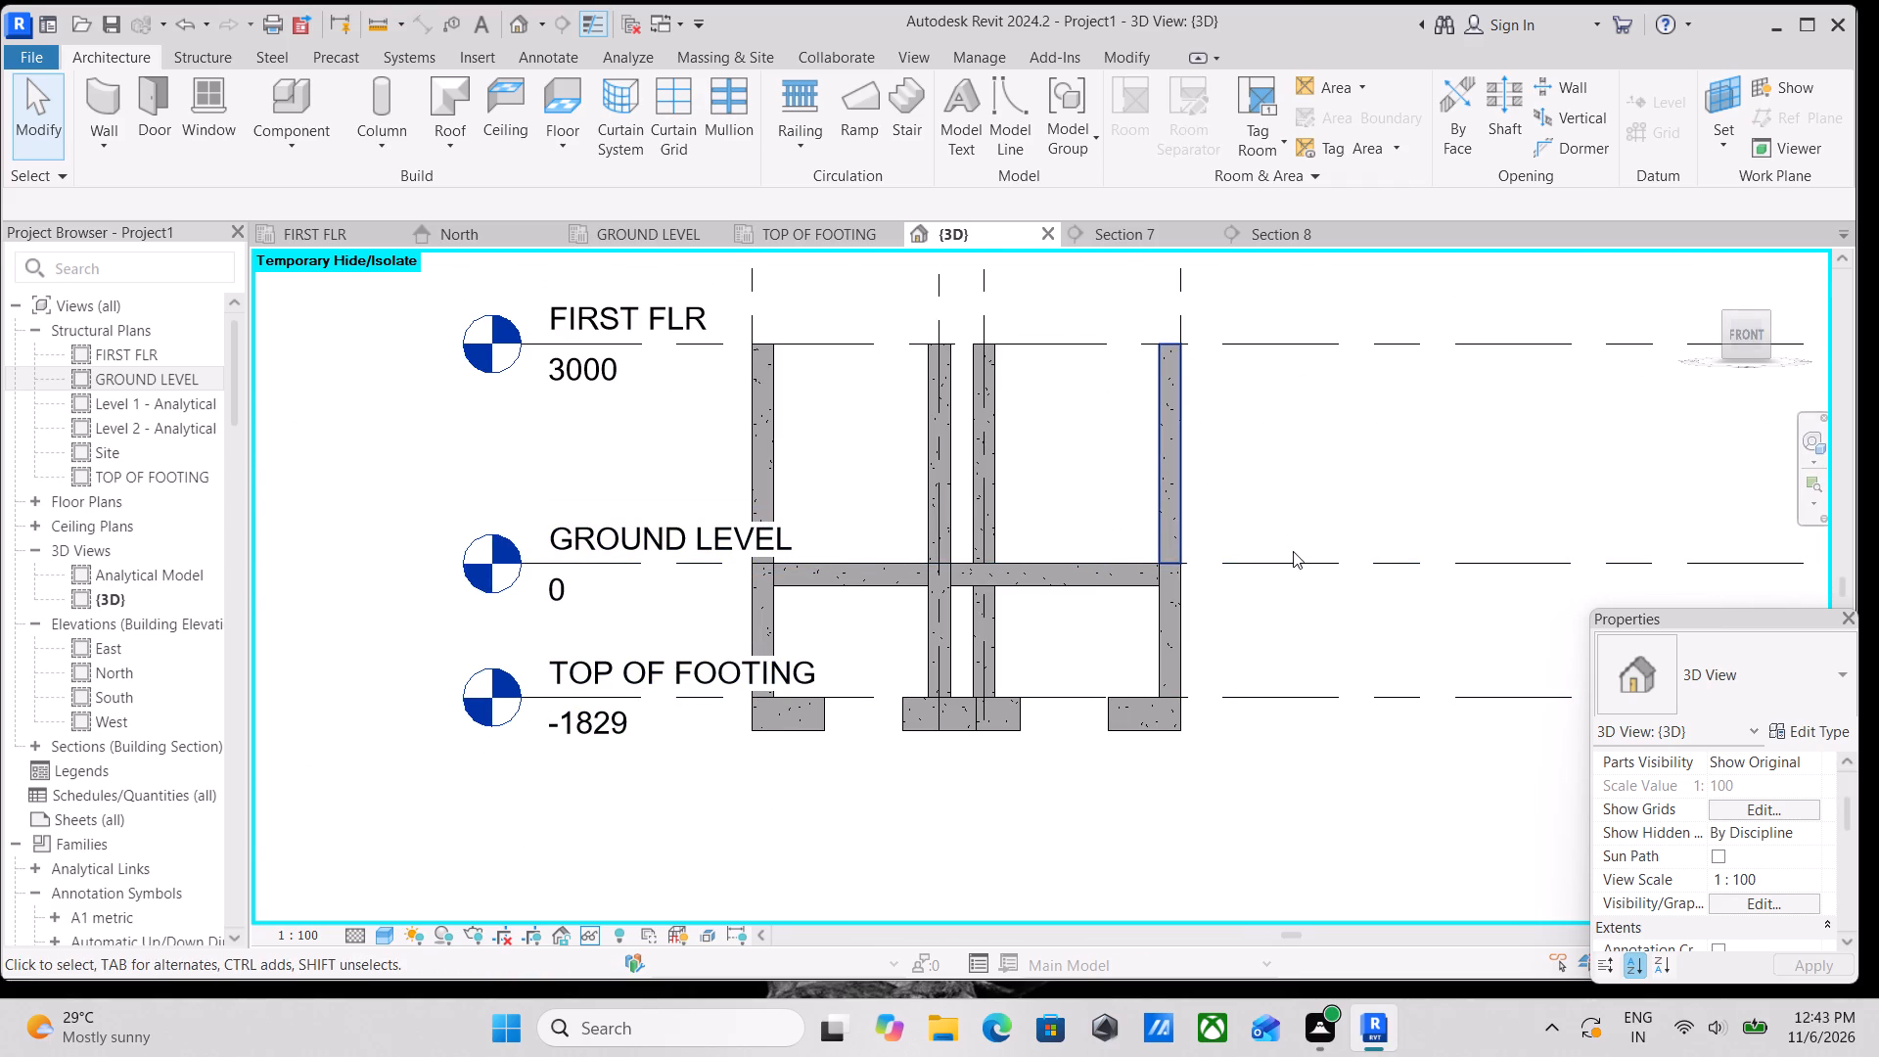
left_click(1298, 564)
middle_click_drag(662, 629, 925, 621)
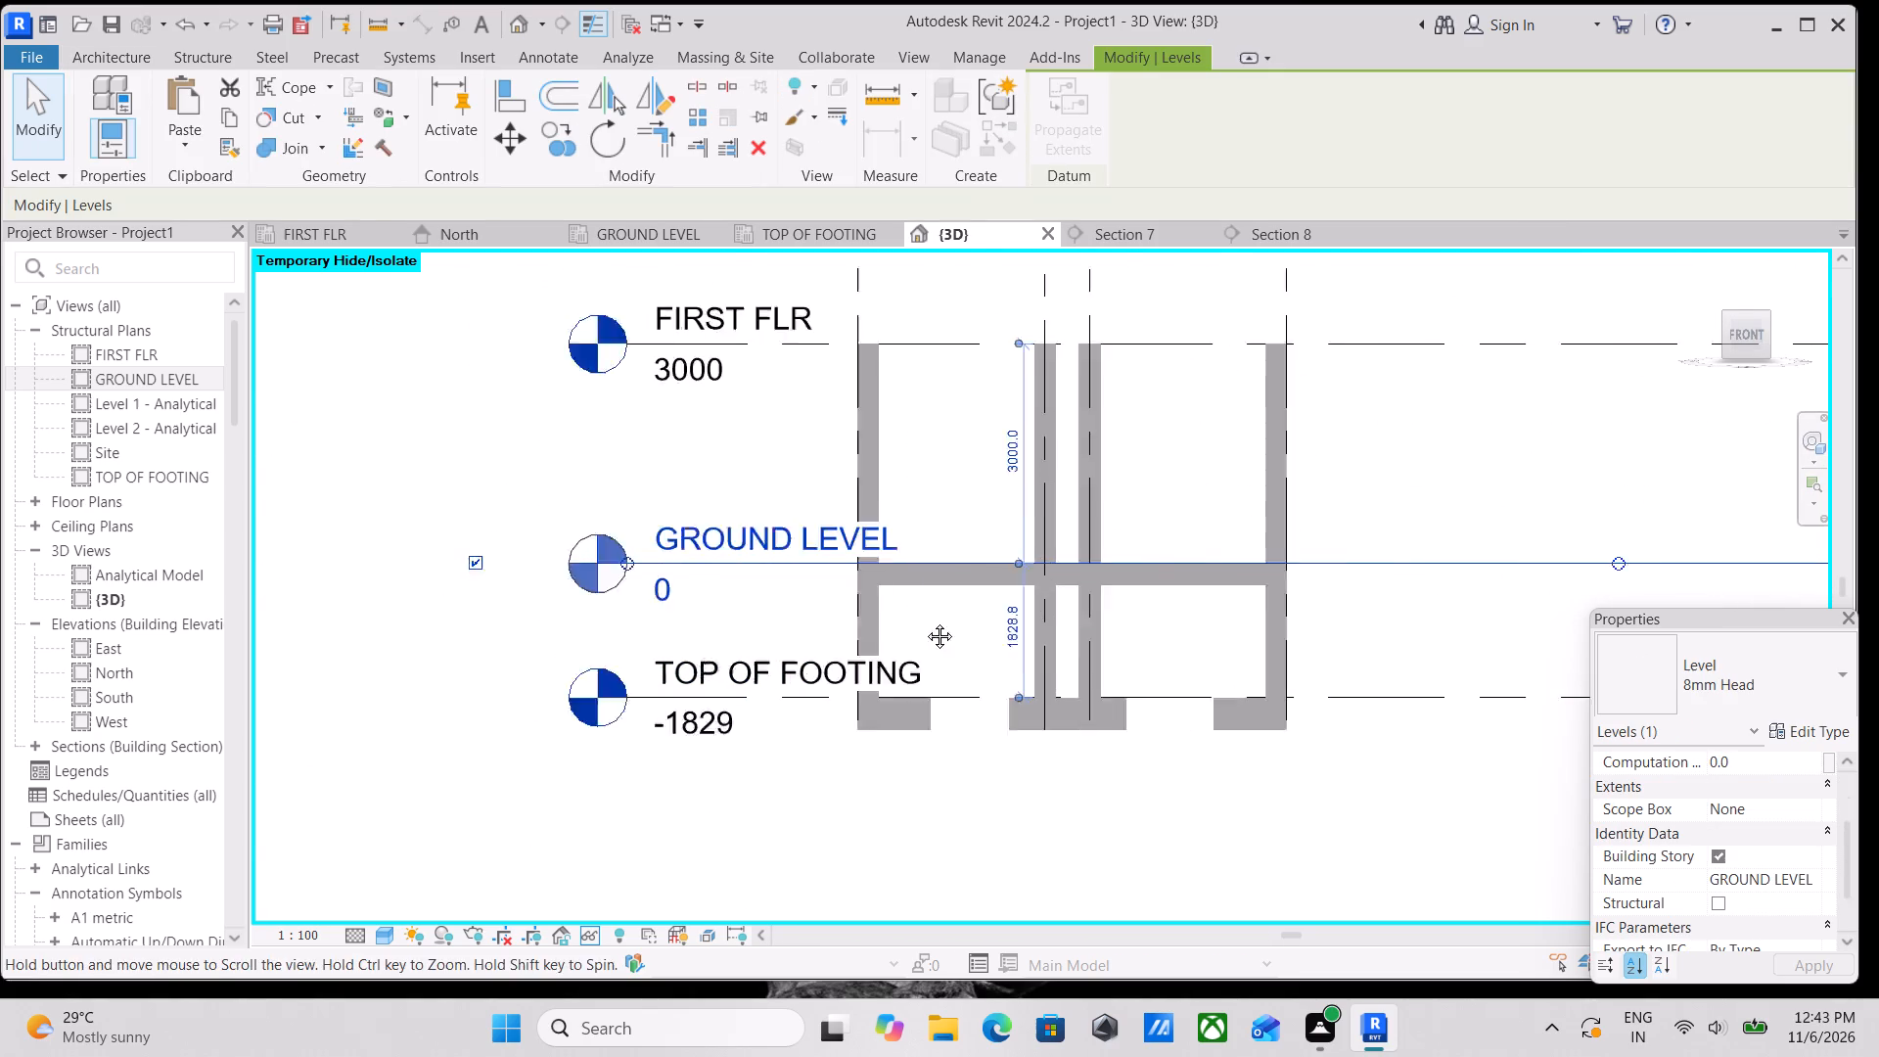
middle_click_drag(925, 621, 947, 610)
left_click(812, 542)
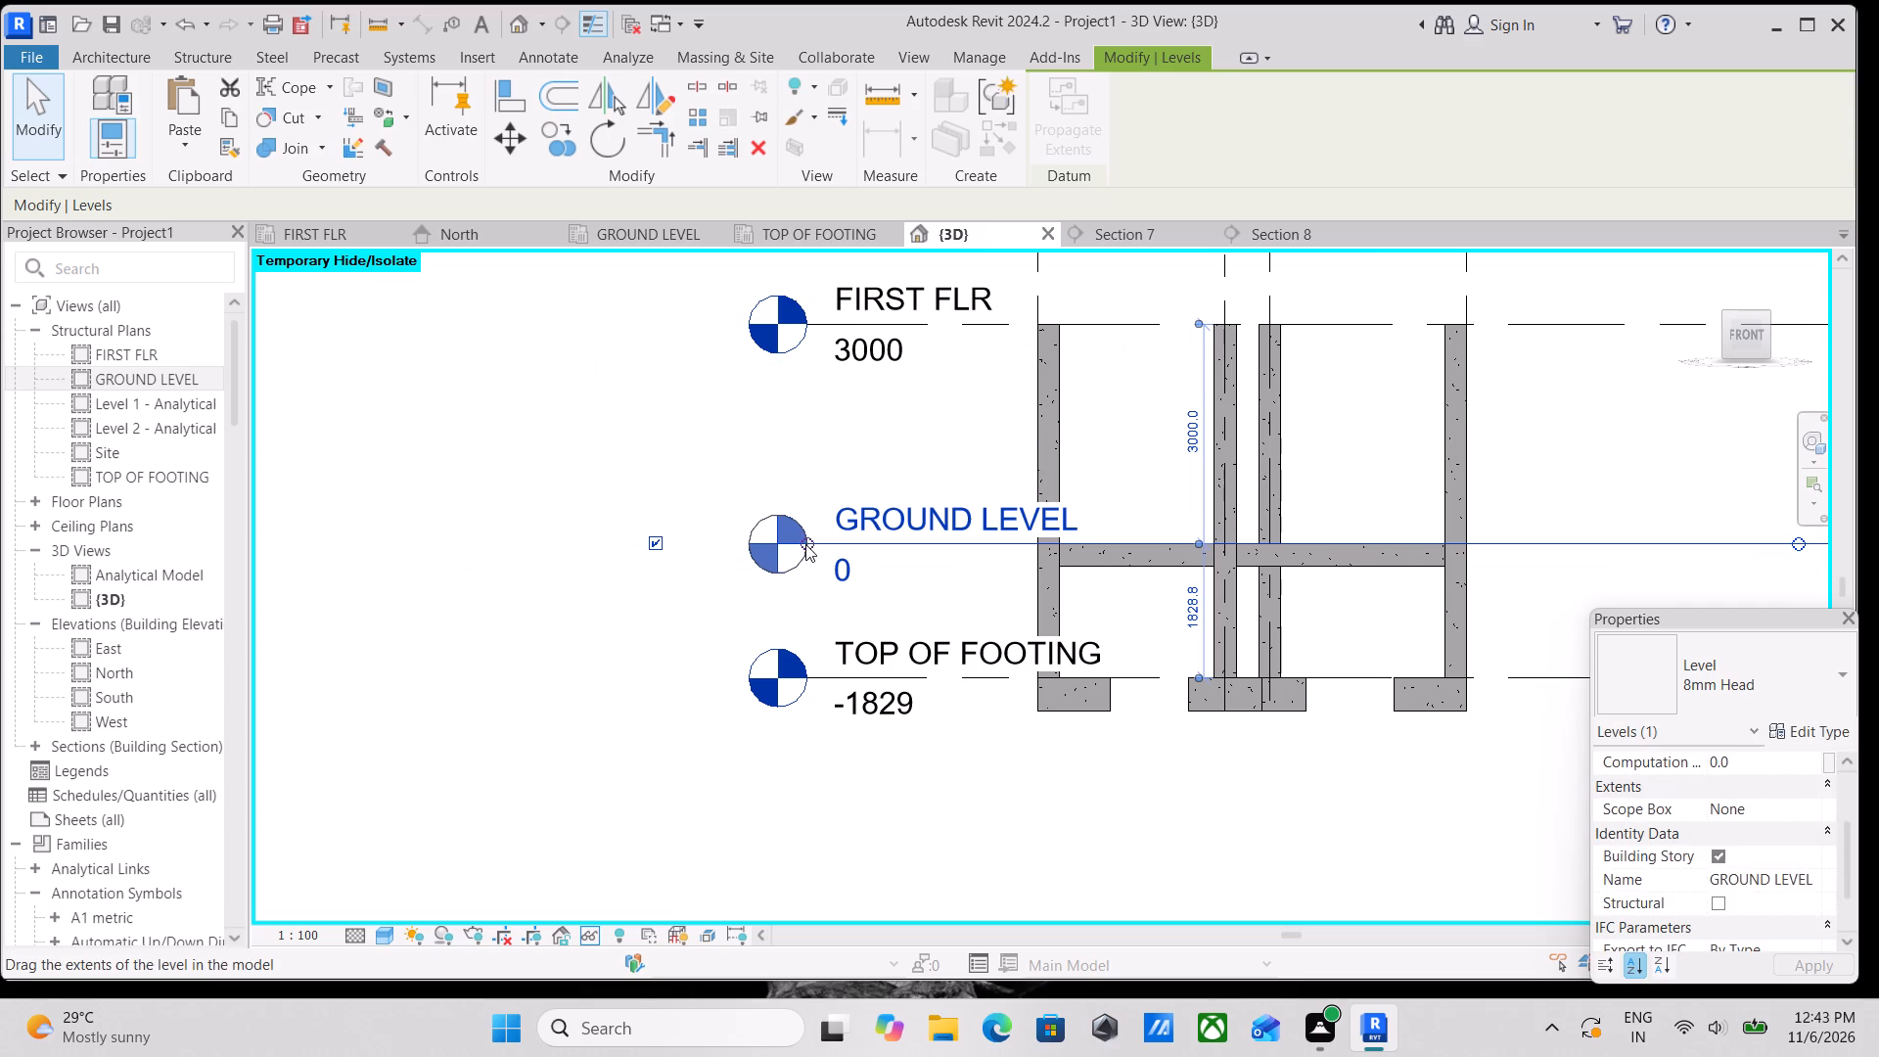
left_click_drag(805, 544, 319, 563)
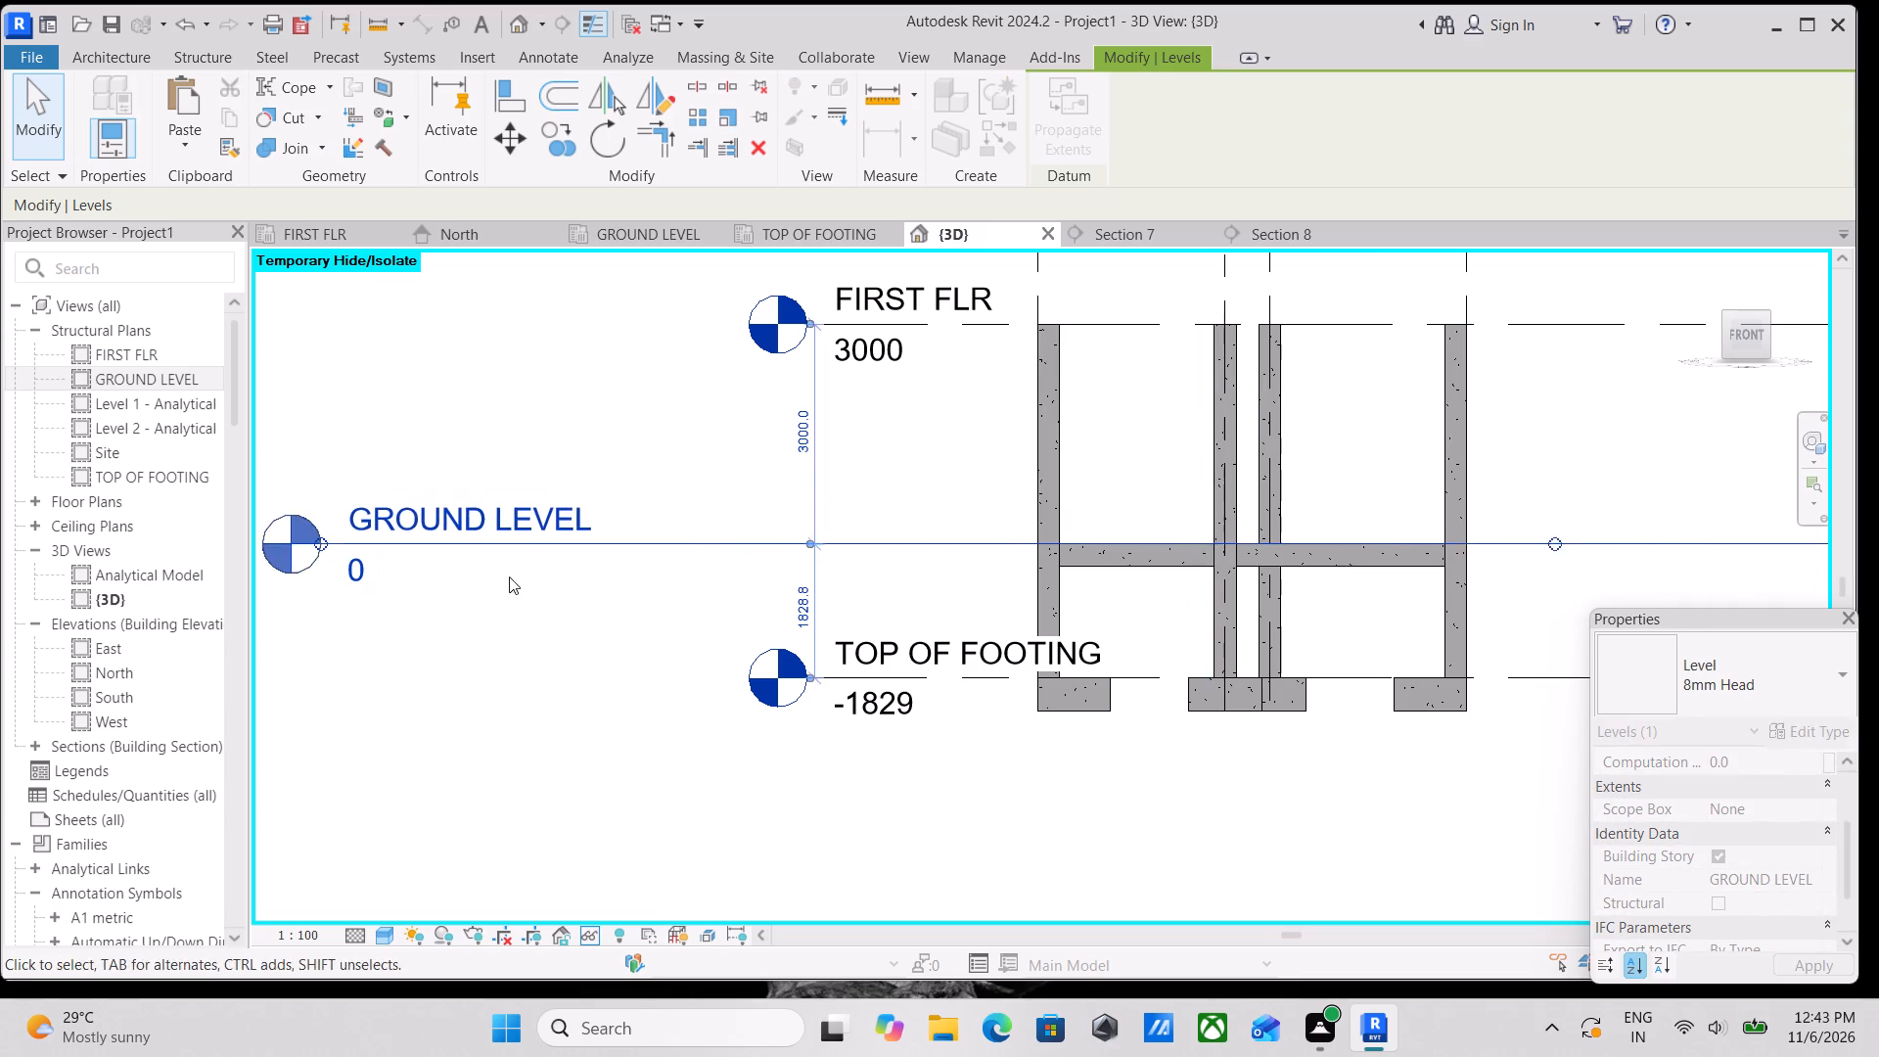
middle_click_drag(512, 576, 705, 580)
key("Escape")
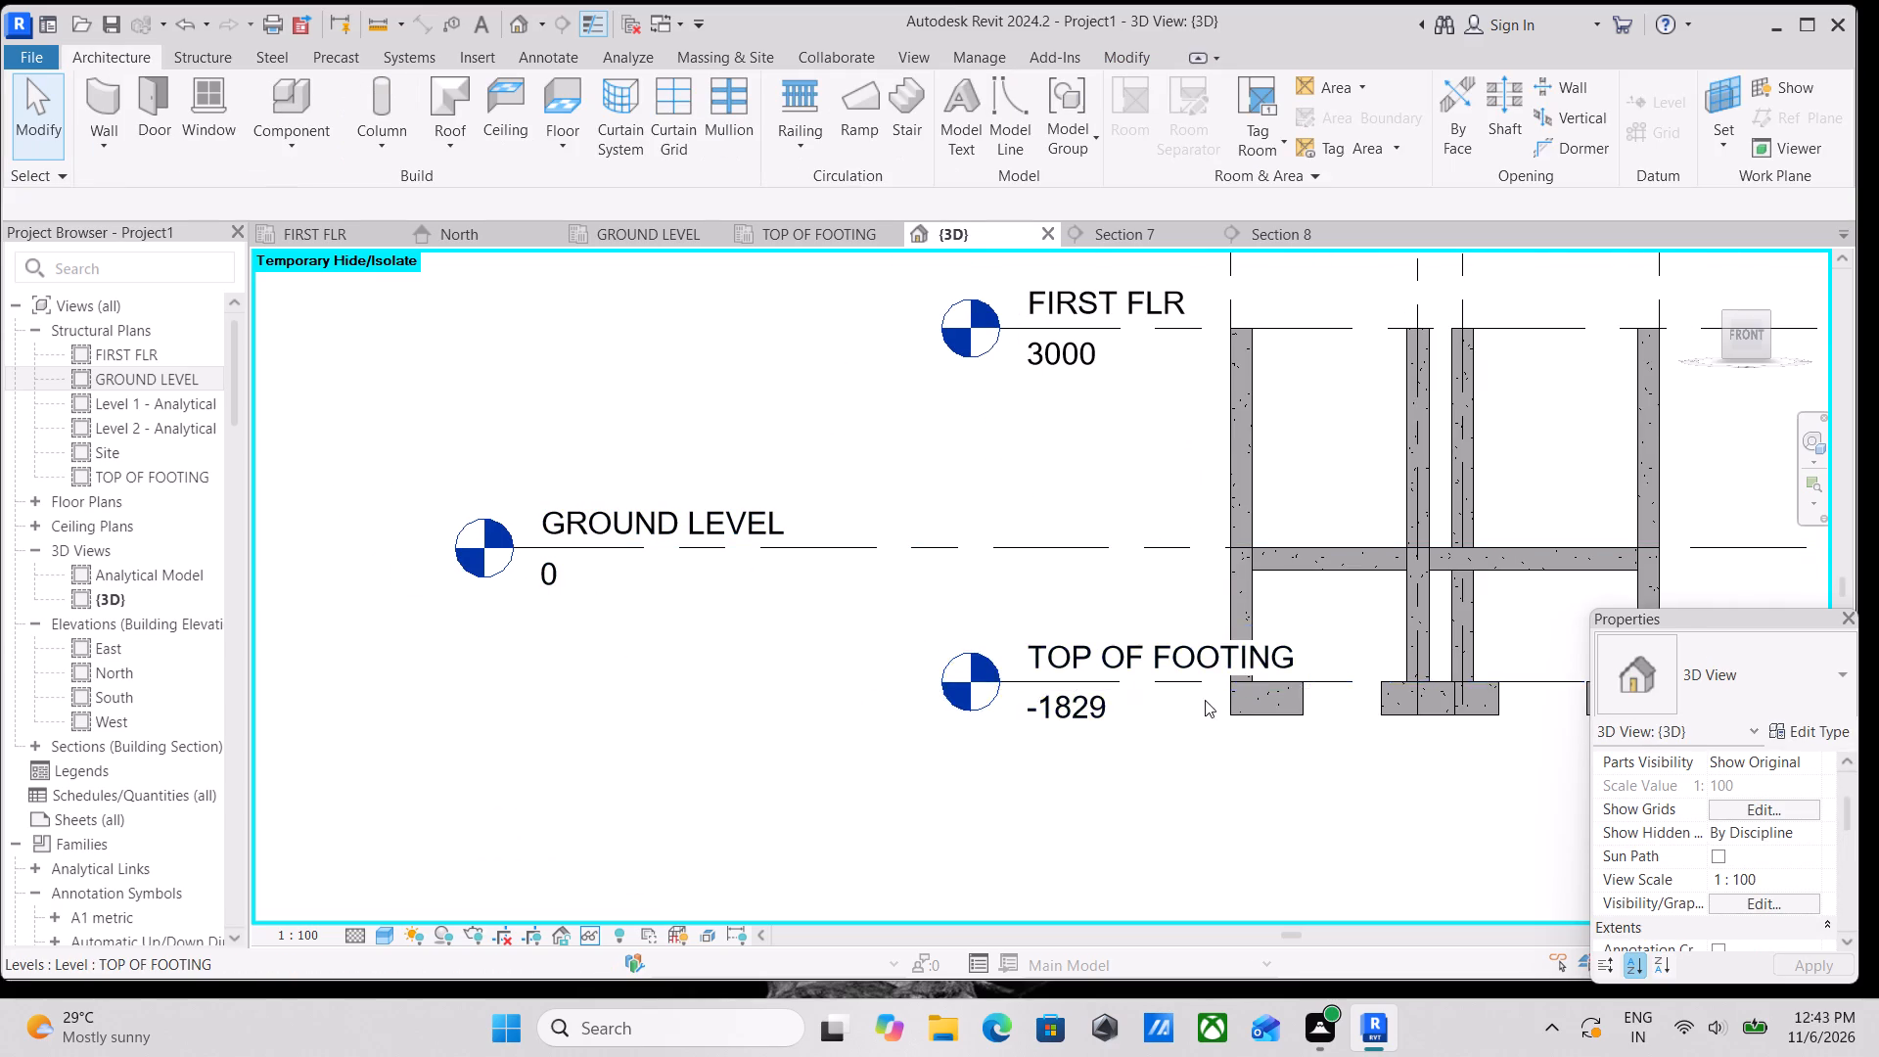
Extend the head end of the TOP OF FOOTING level line away from the building, roughly in line with the GROUND LEVEL head.
scroll(1205, 700, "up", 3)
middle_click_drag(1249, 692, 784, 672)
scroll(950, 600, "down", 2)
middle_click_drag(950, 600, 615, 617)
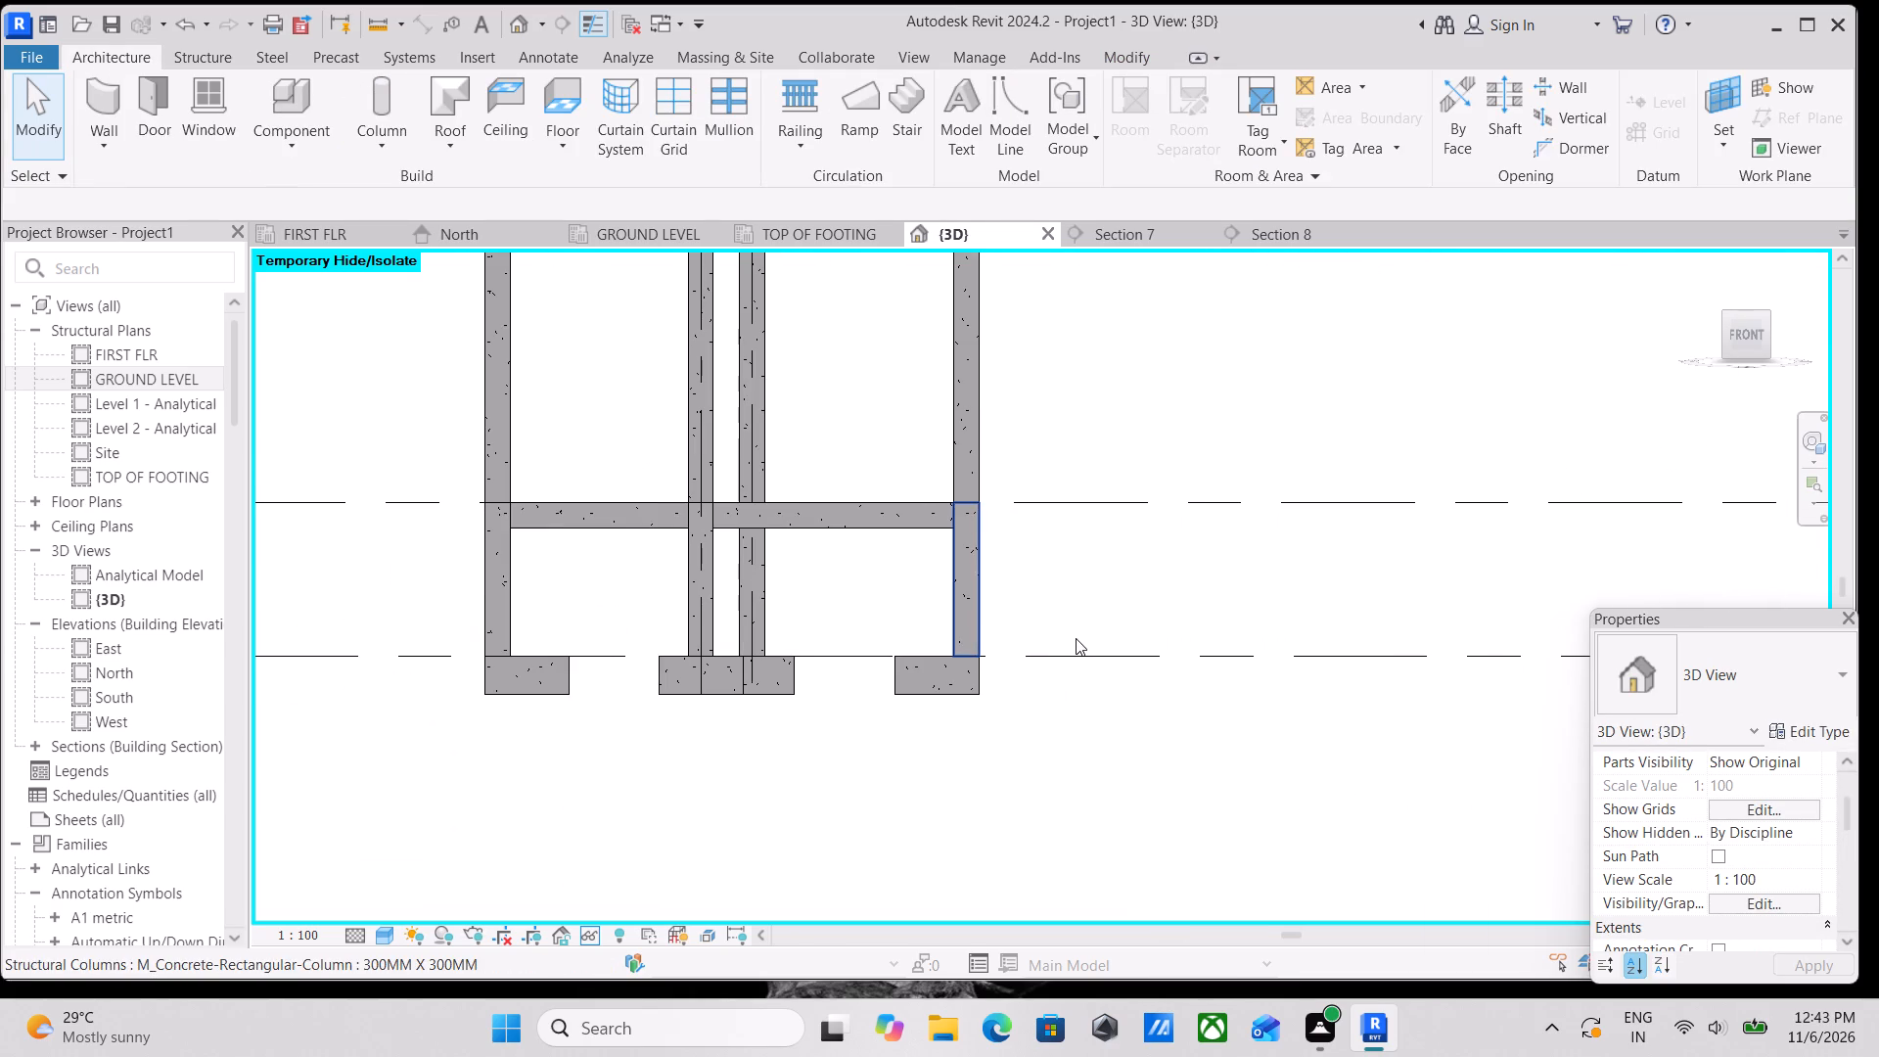
left_click(1078, 651)
middle_click_drag(684, 664, 1261, 671)
scroll(853, 657, "up", 2)
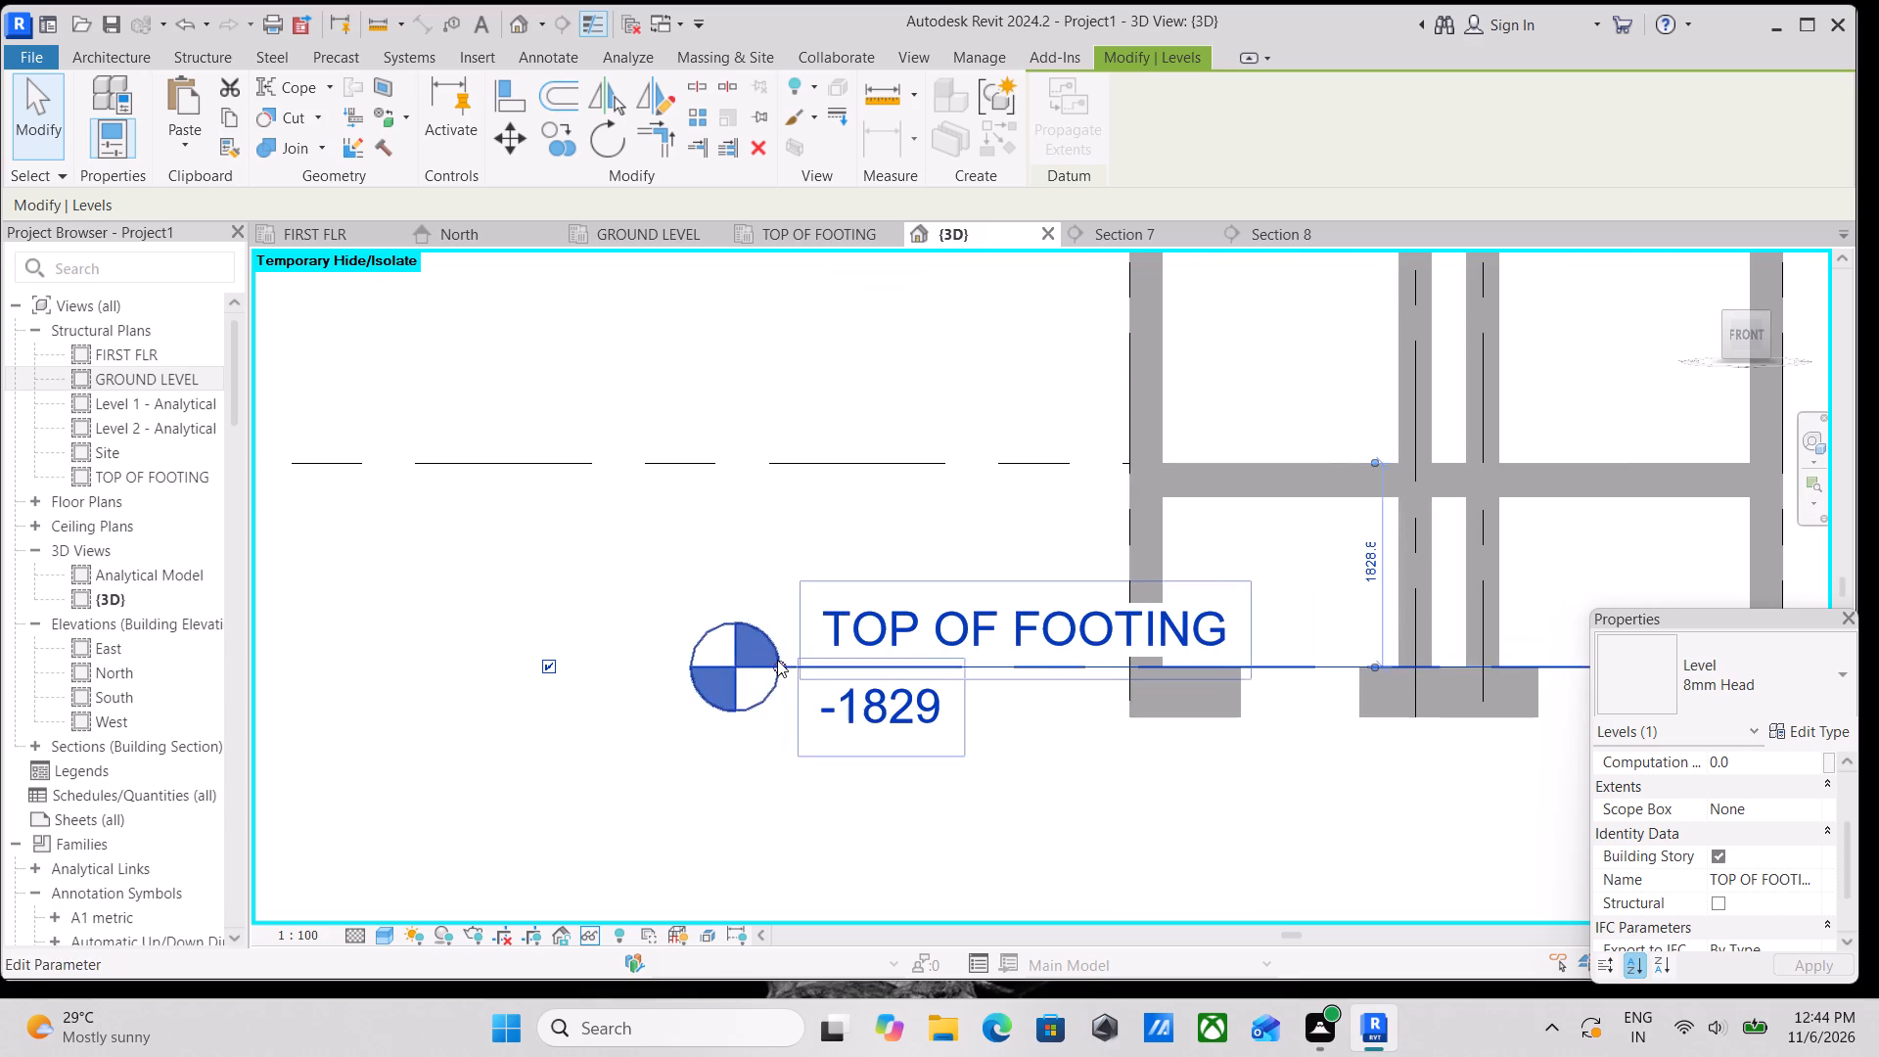
left_click_drag(777, 660, 435, 664)
scroll(880, 674, "down", 1)
middle_click_drag(880, 674, 1386, 679)
scroll(1009, 649, "down", 2)
left_click_drag(1003, 669, 732, 670)
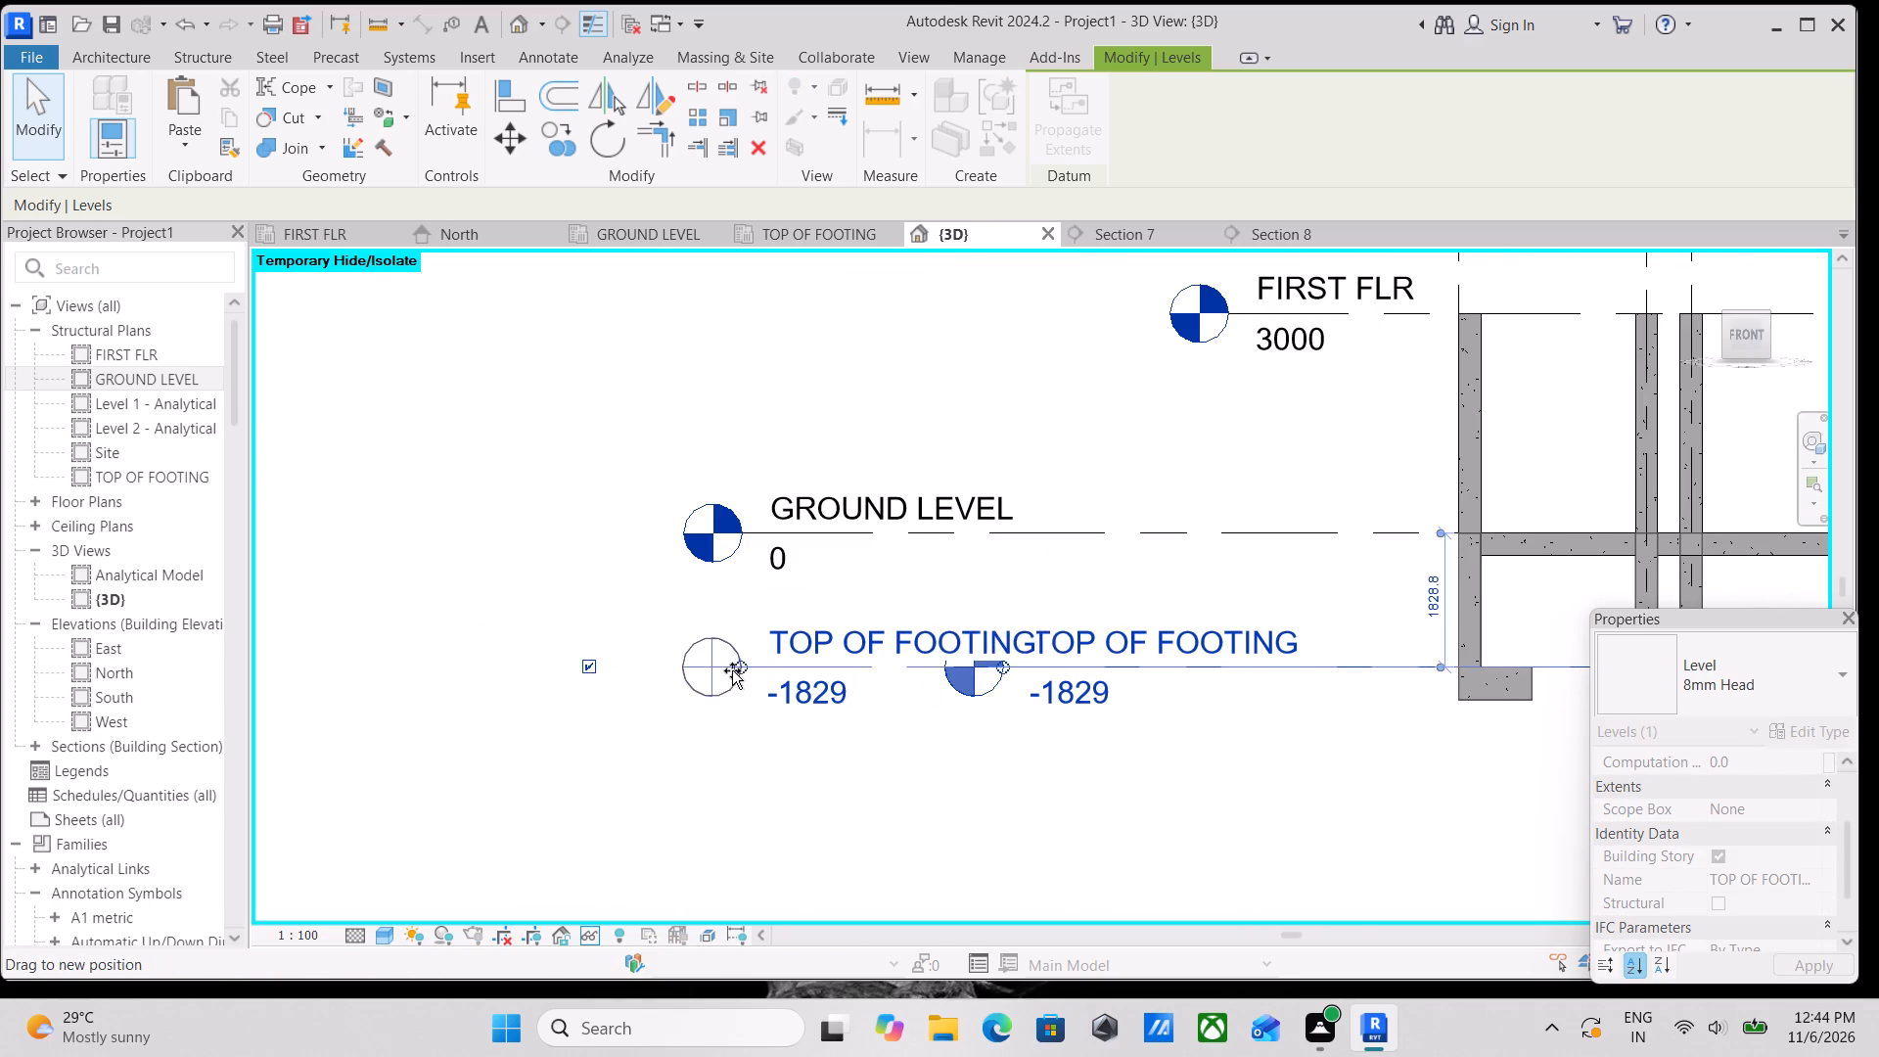
left_click_drag(732, 670, 723, 670)
middle_click_drag(1013, 571, 880, 780)
scroll(1241, 529, "up", 2)
key("Escape")
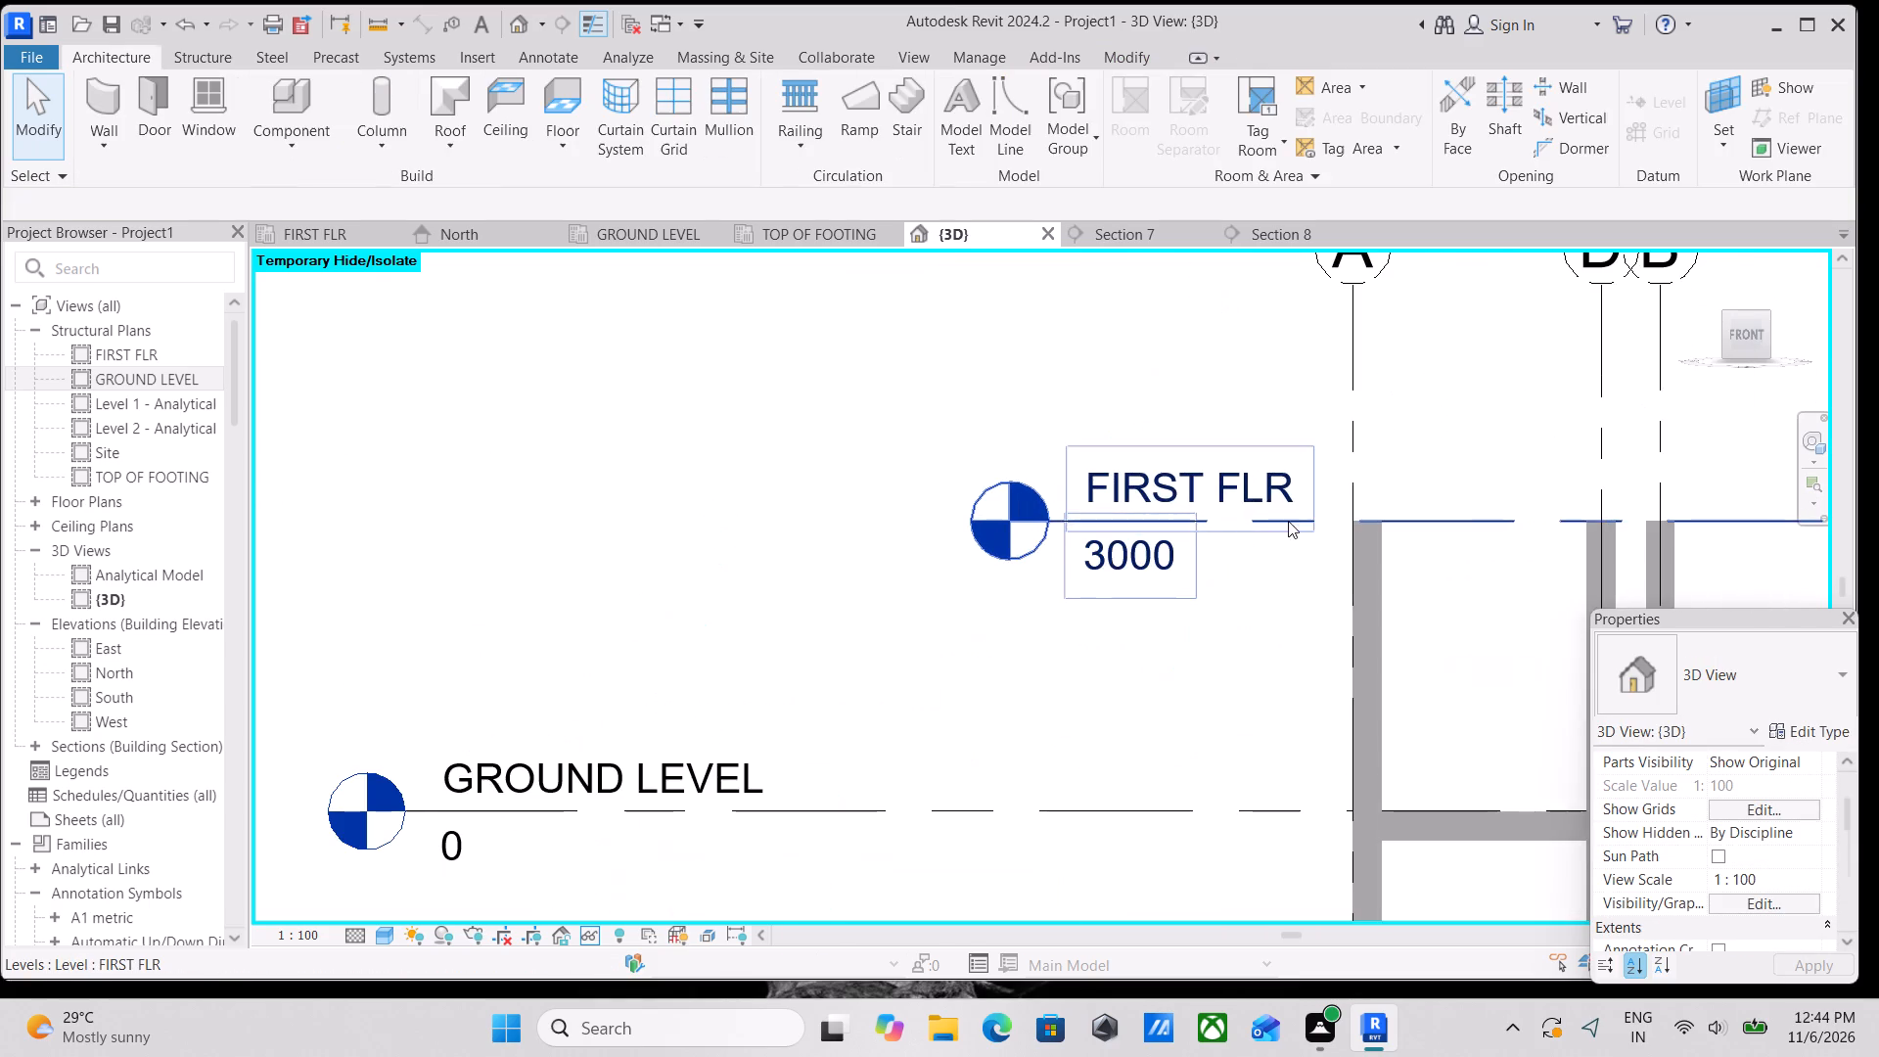
Extend the head end of the FIRST FLR level line away from the building, roughly above the GROUND LEVEL head.
scroll(1455, 512, "up", 3)
left_click(1459, 513)
scroll(1459, 513, "down", 2)
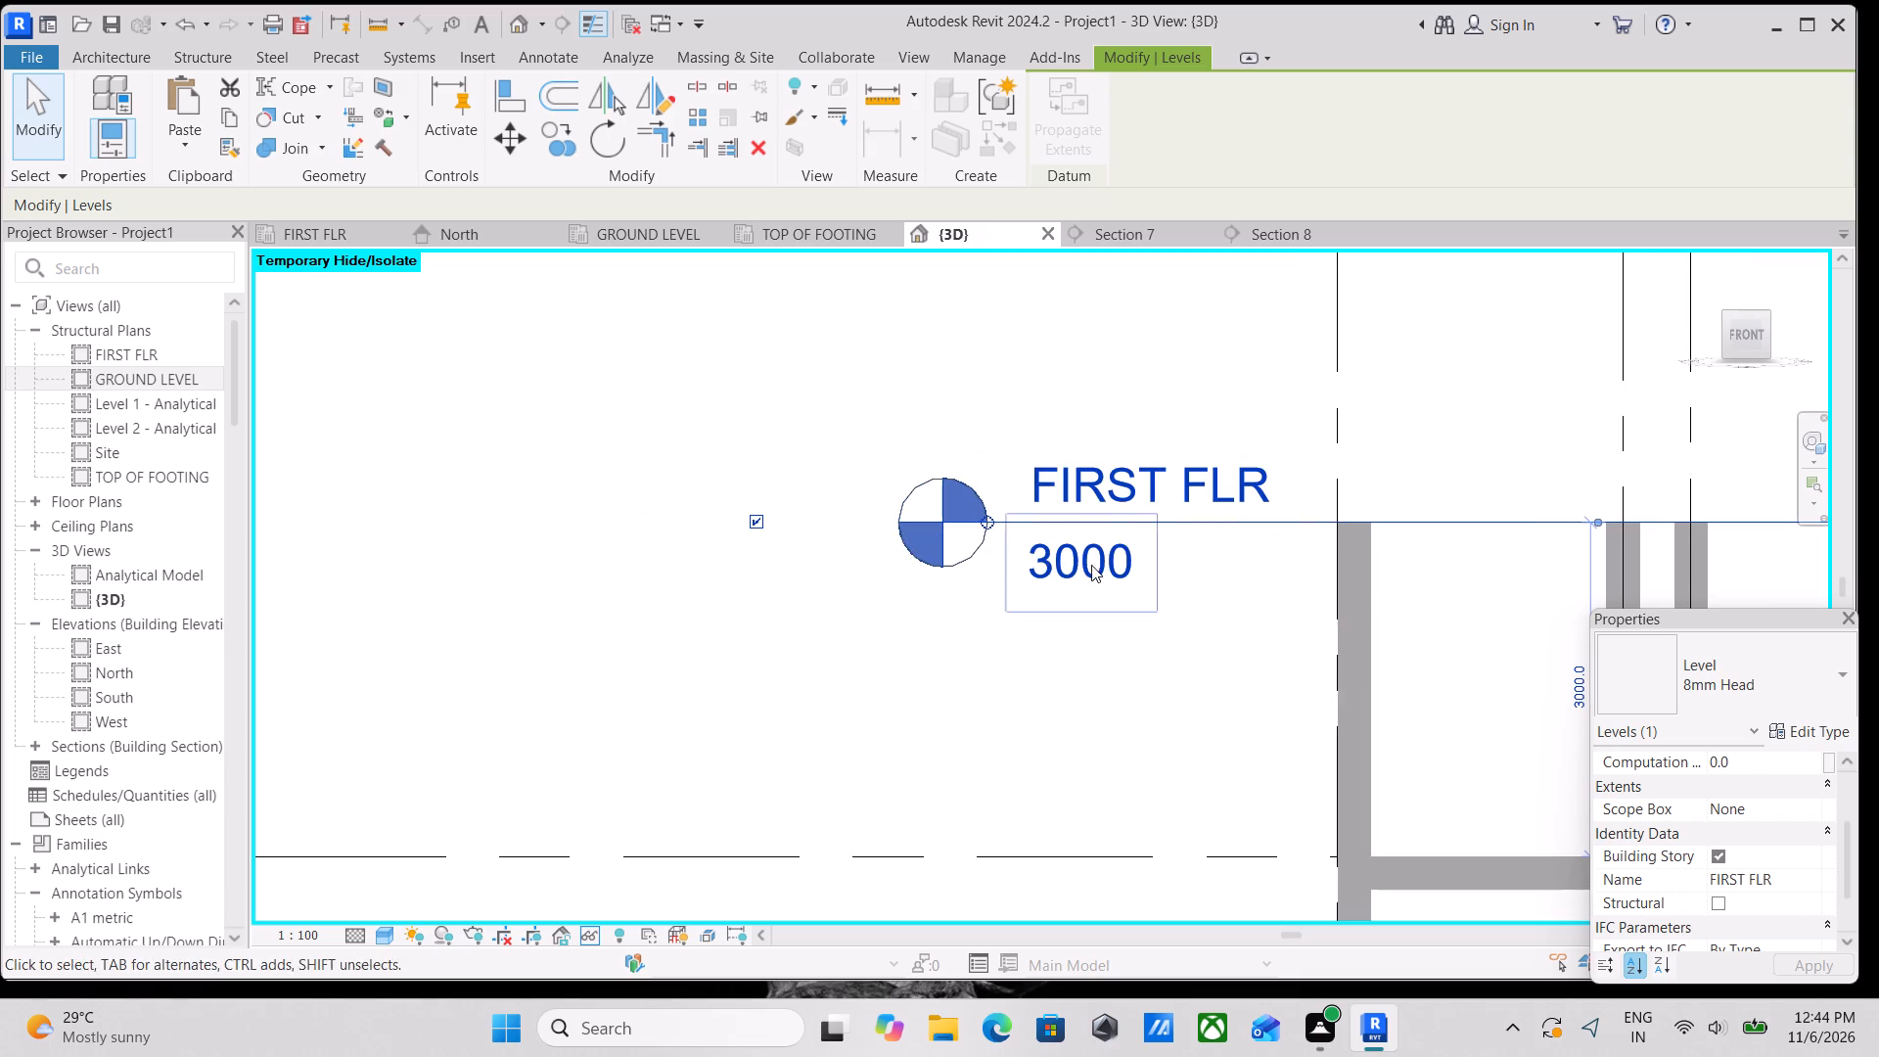
left_click_drag(990, 518, 414, 525)
scroll(763, 595, "down", 2)
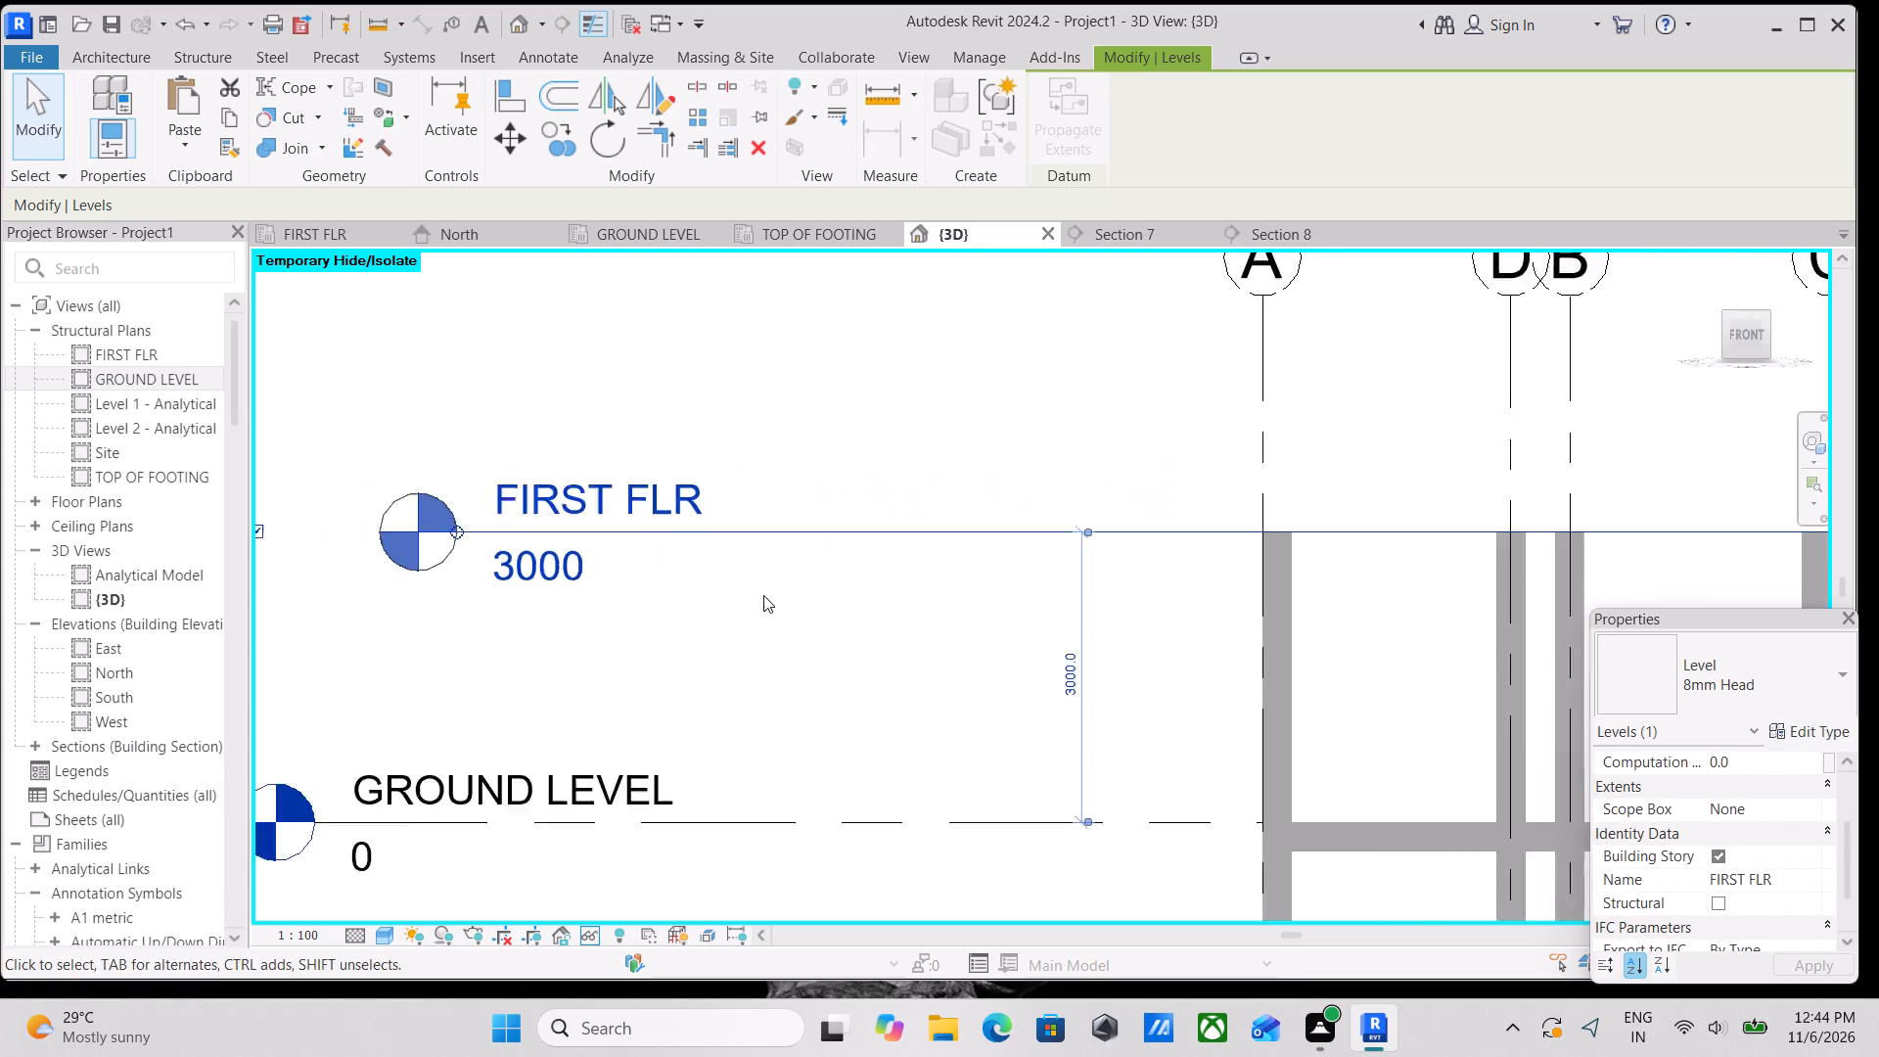
scroll(763, 595, "down", 1)
middle_click_drag(763, 595, 1245, 609)
left_click_drag(1013, 560, 911, 567)
scroll(1324, 636, "down", 1)
middle_click_drag(1324, 636, 767, 615)
key("Escape")
From the right side of the 3D model, copy the ground-level beams and slabs with their reinforcement and paste them aligned to FIRST FLR.
scroll(764, 607, "up", 1)
scroll(979, 567, "down", 2)
middle_click_drag(979, 567, 865, 566)
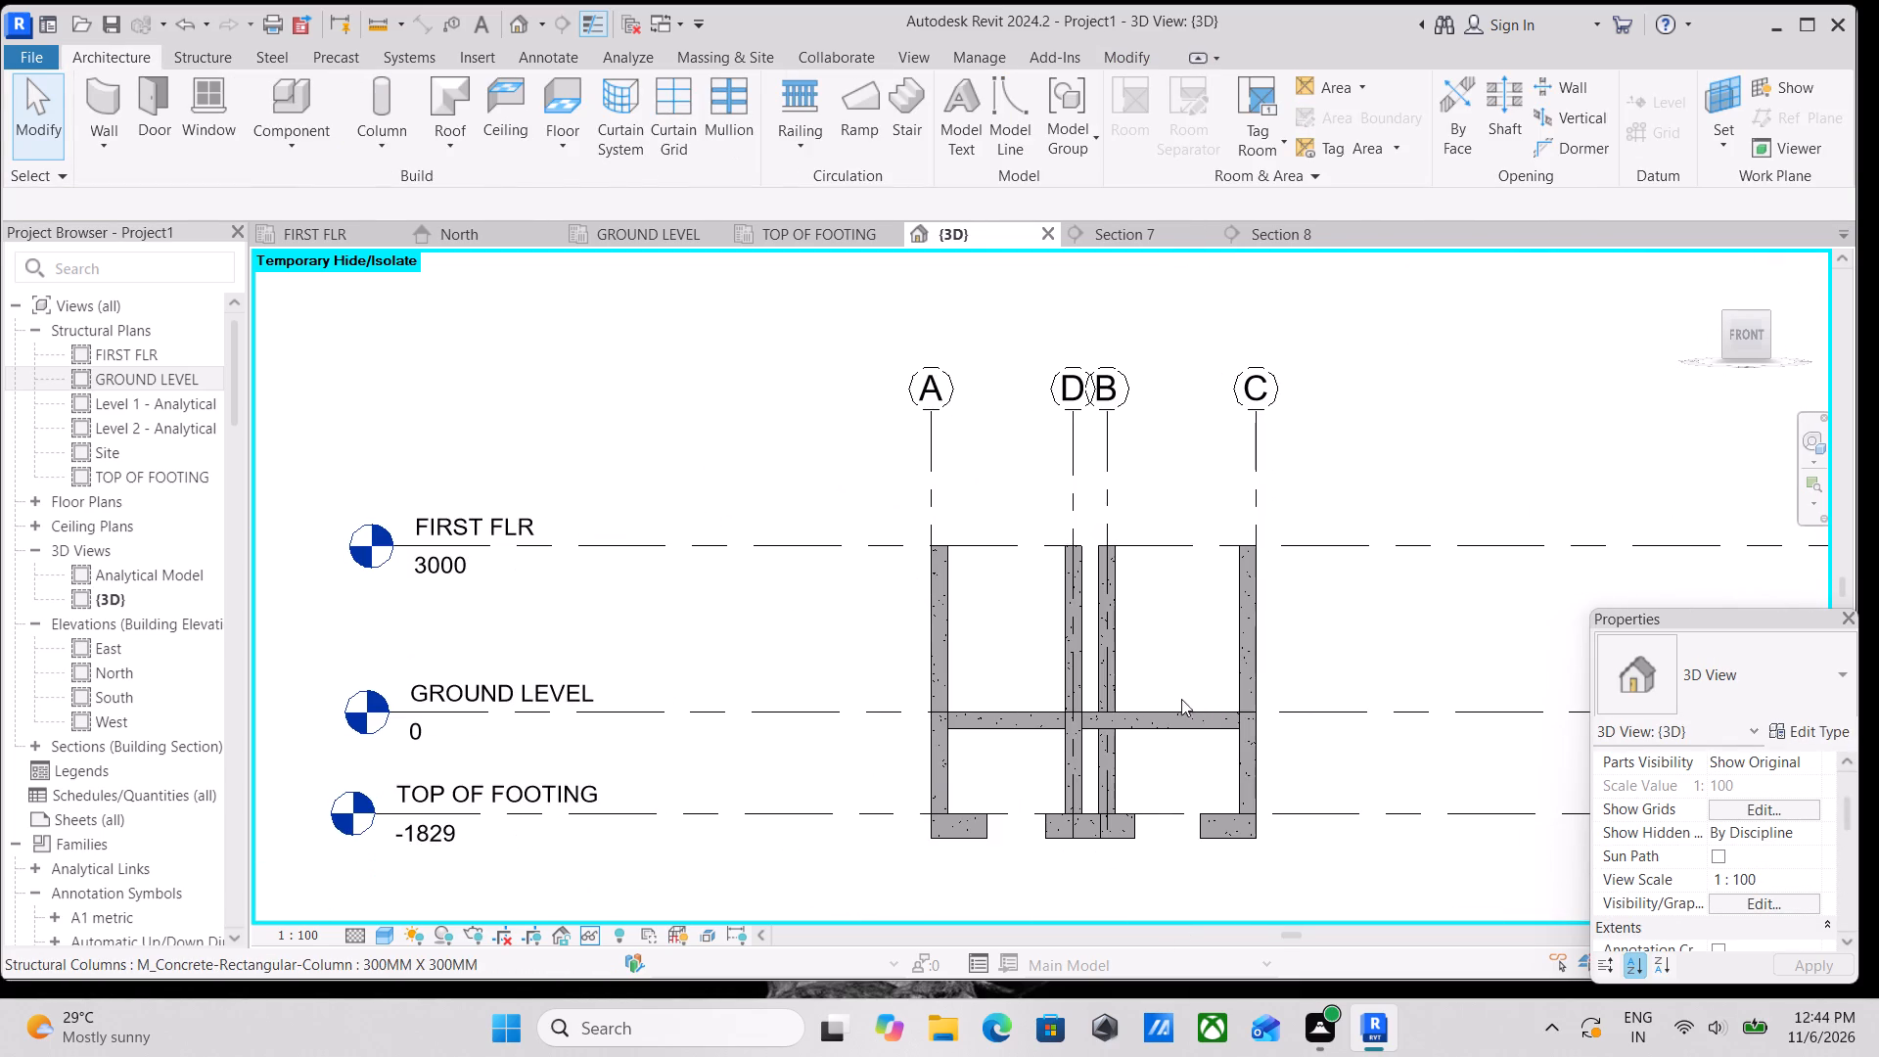
middle_click_drag(1225, 674, 1128, 732, "shift")
middle_click_drag(1179, 729, 949, 700, "shift")
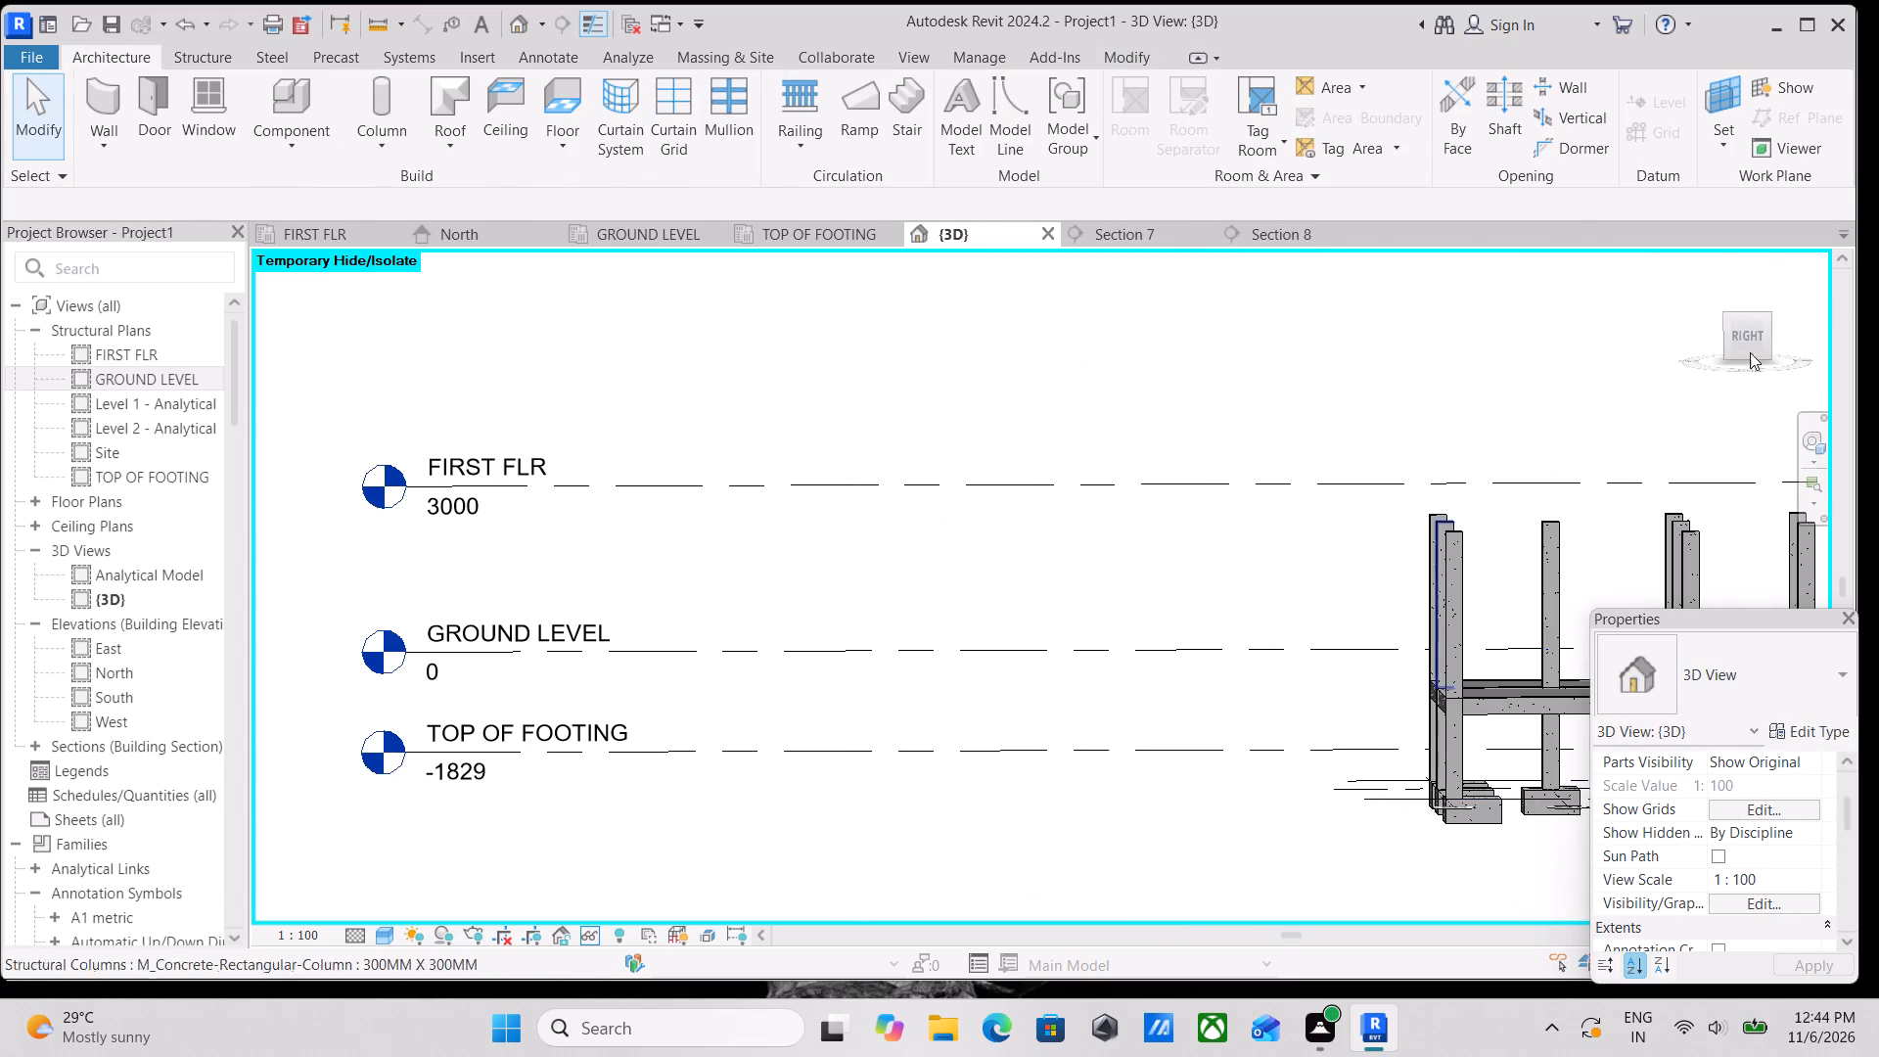
left_click(1745, 334)
scroll(1557, 561, "up", 3)
scroll(1437, 675, "up", 1)
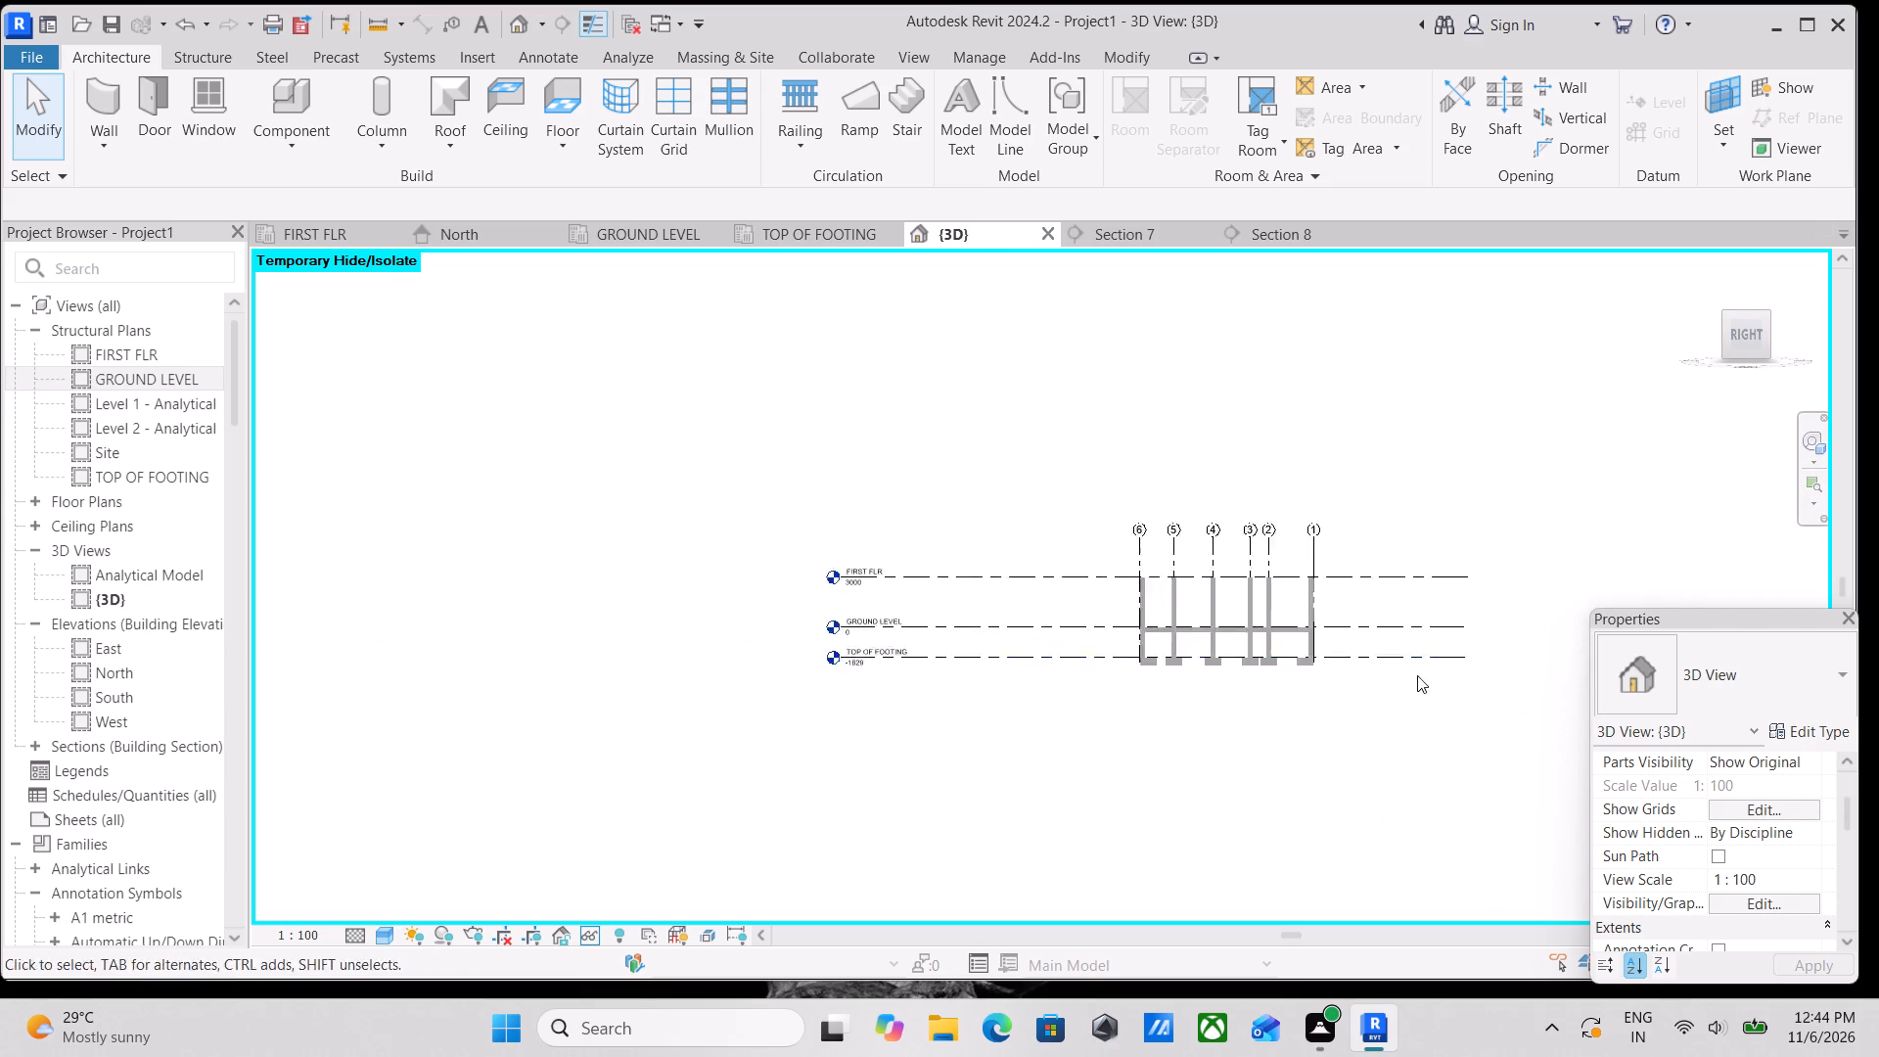
scroll(1417, 675, "up", 2)
scroll(820, 722, "up", 4)
scroll(1120, 579, "up", 5)
middle_click_drag(1139, 562, 860, 525)
scroll(840, 460, "up", 1)
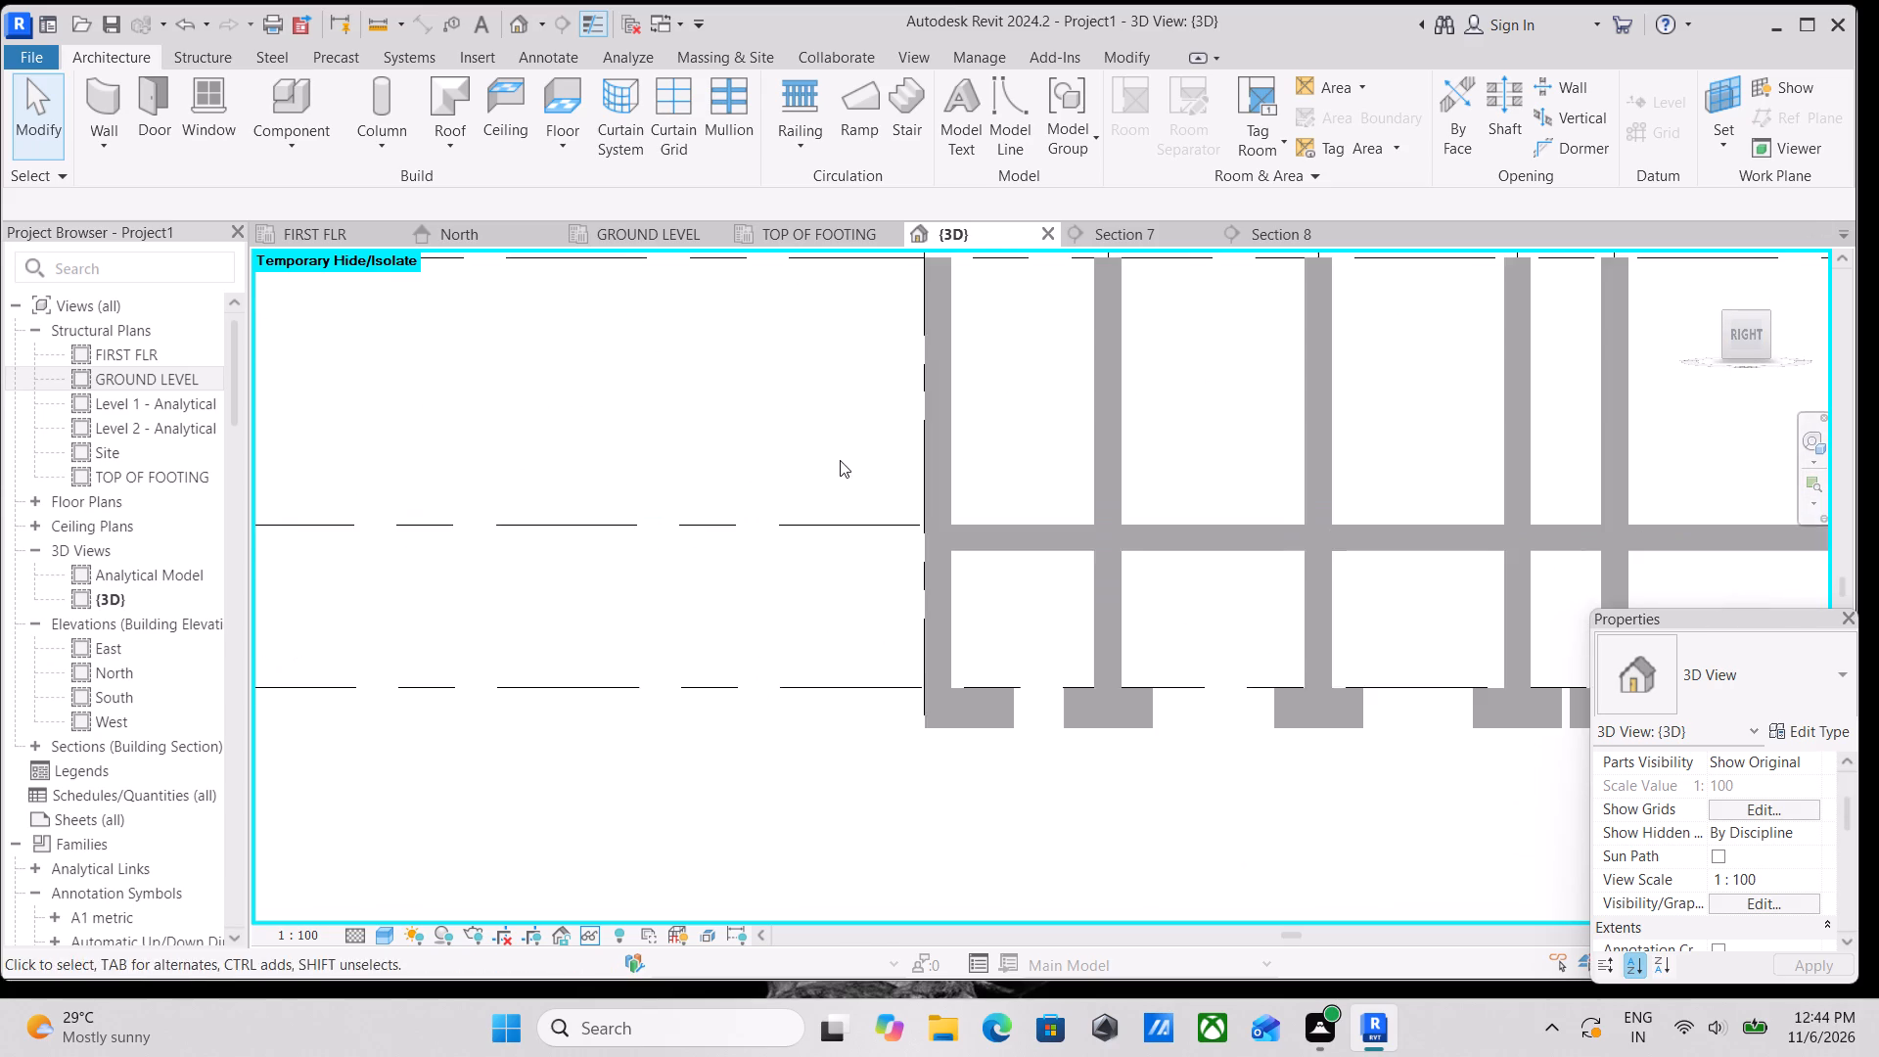
middle_click_drag(840, 460, 715, 453)
scroll(698, 440, "down", 1)
middle_click_drag(698, 440, 565, 364)
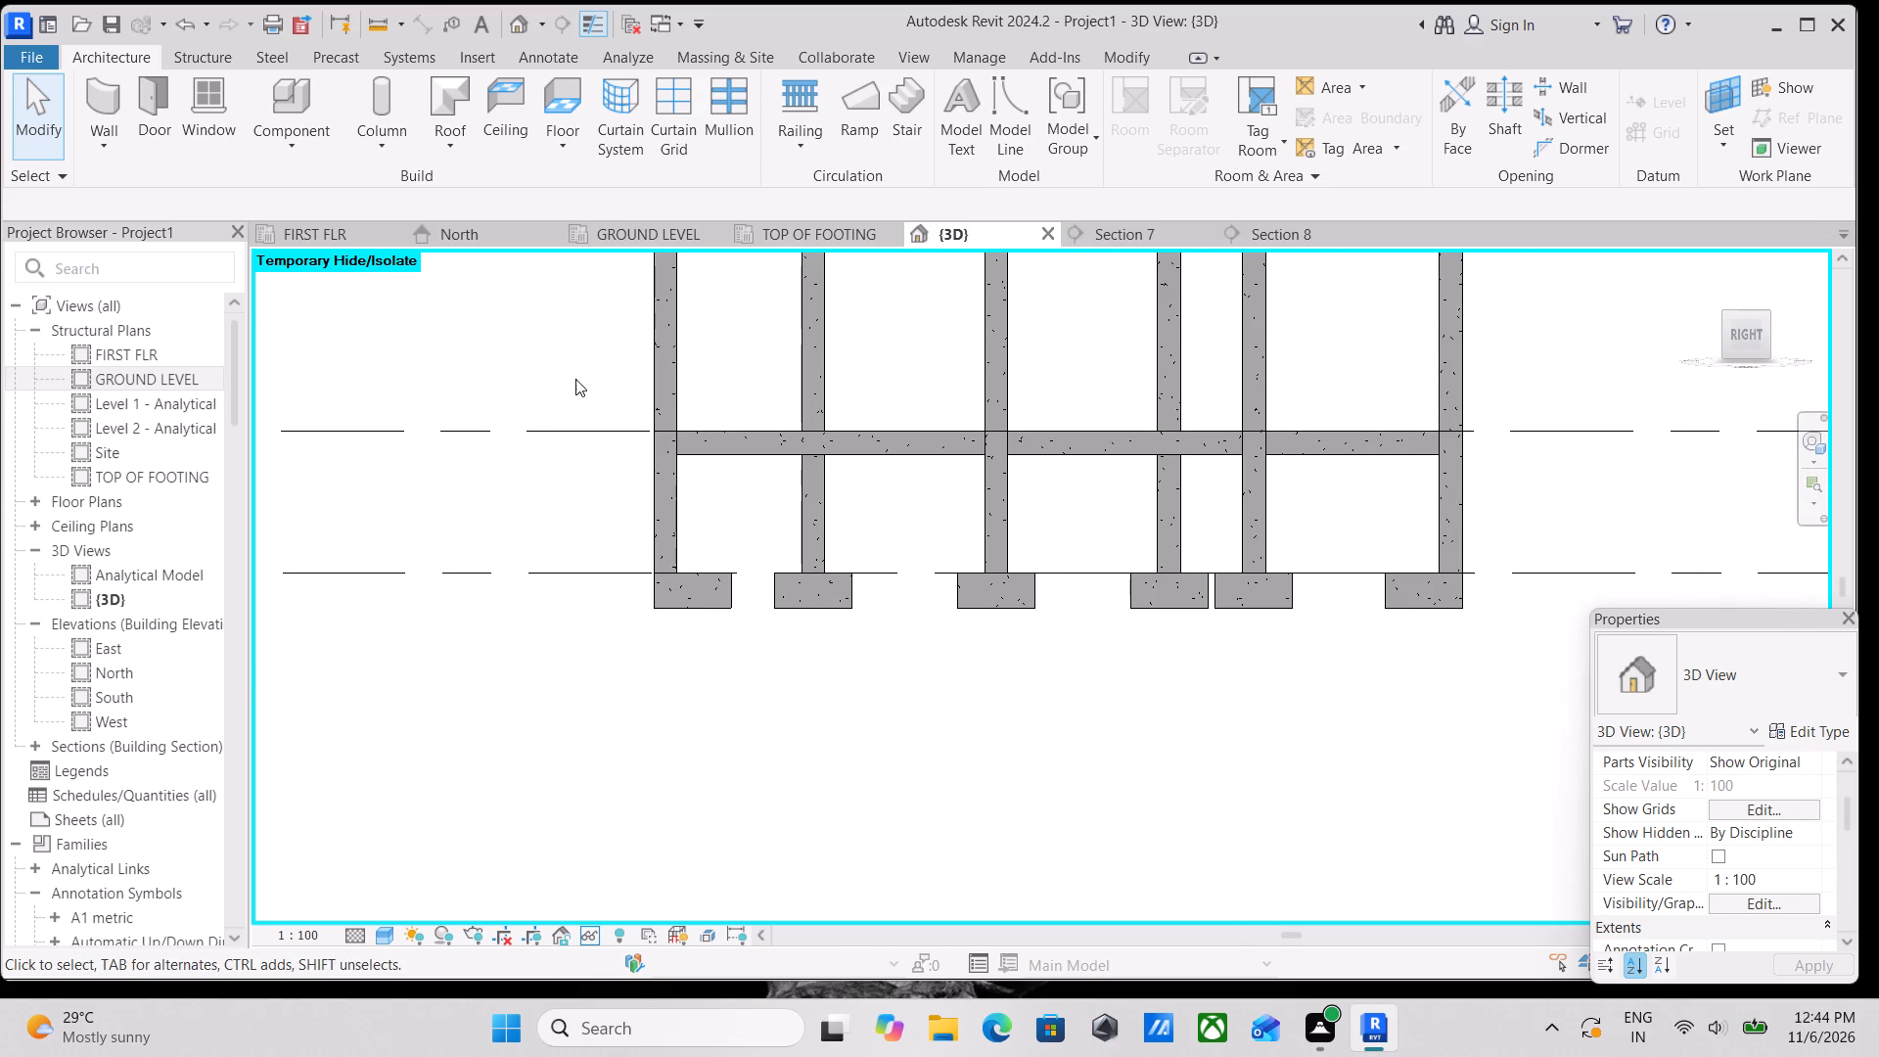
left_click_drag(583, 386, 1140, 482)
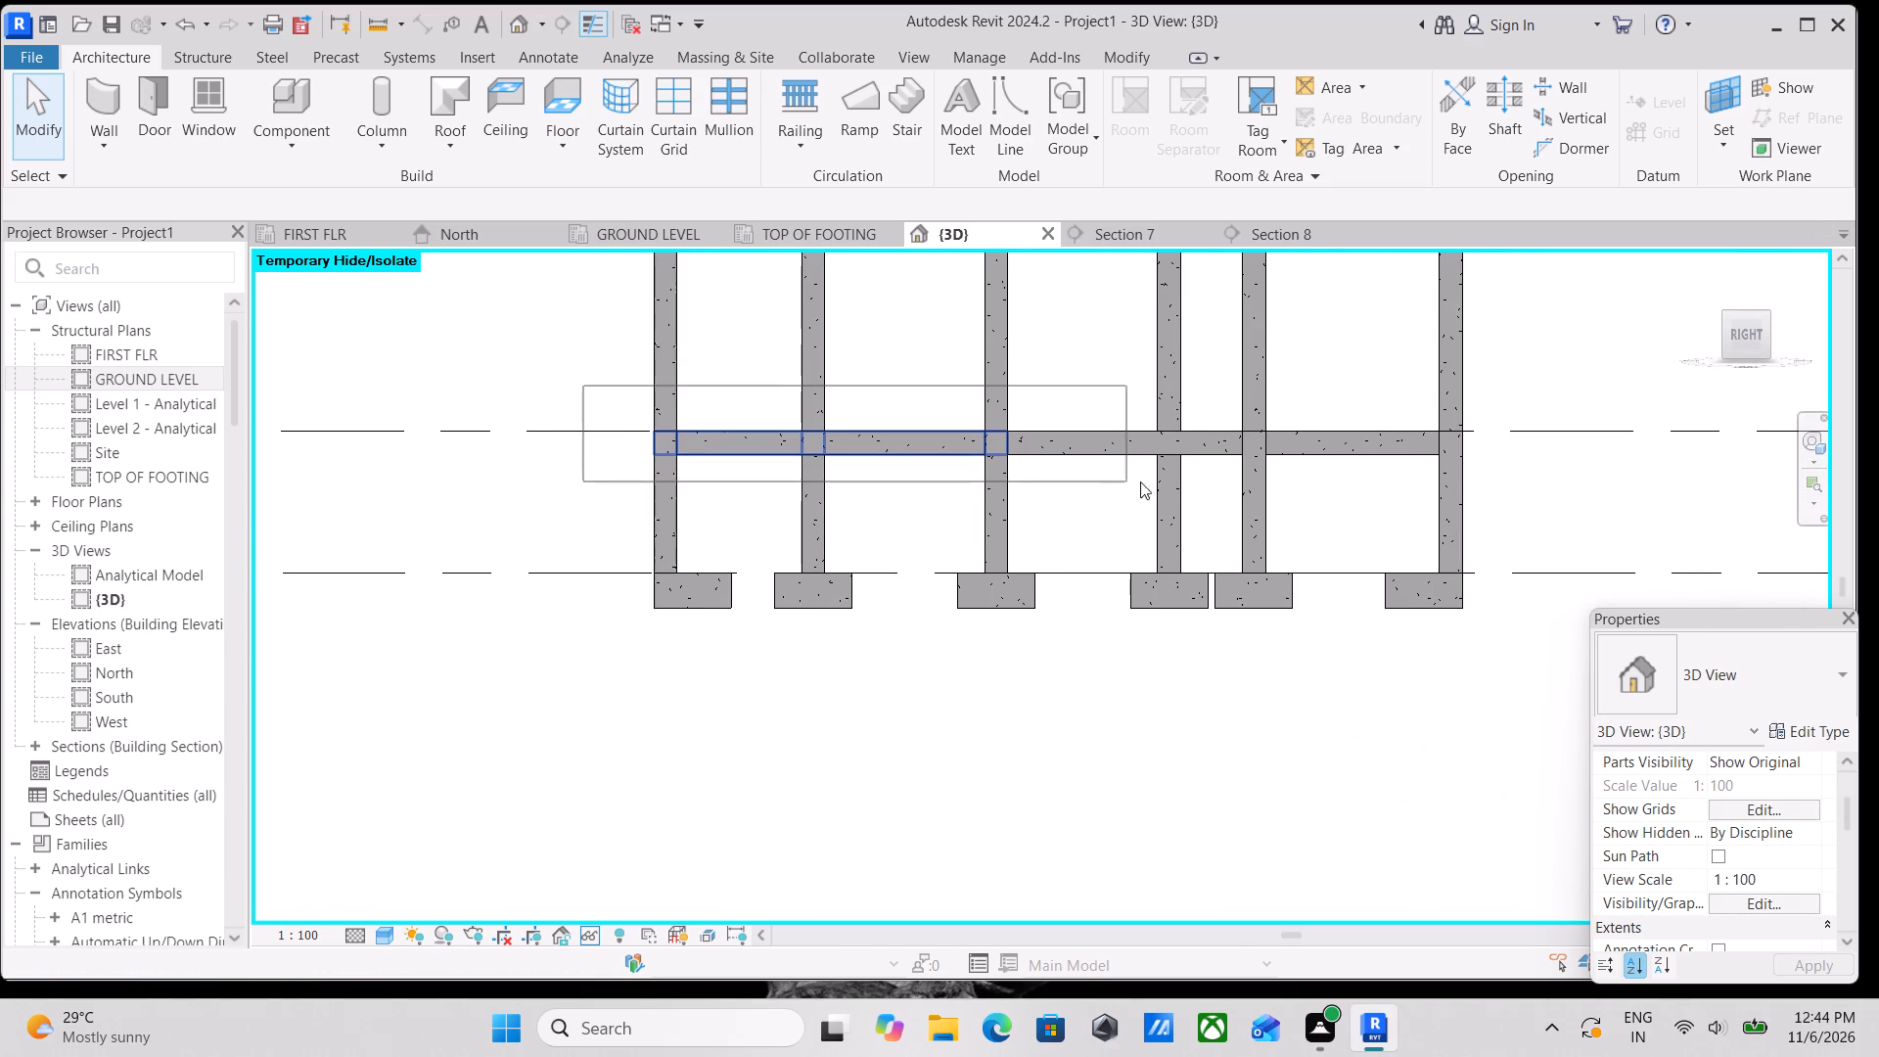
left_click_drag(1140, 482, 1521, 484)
scroll(872, 468, "down", 1)
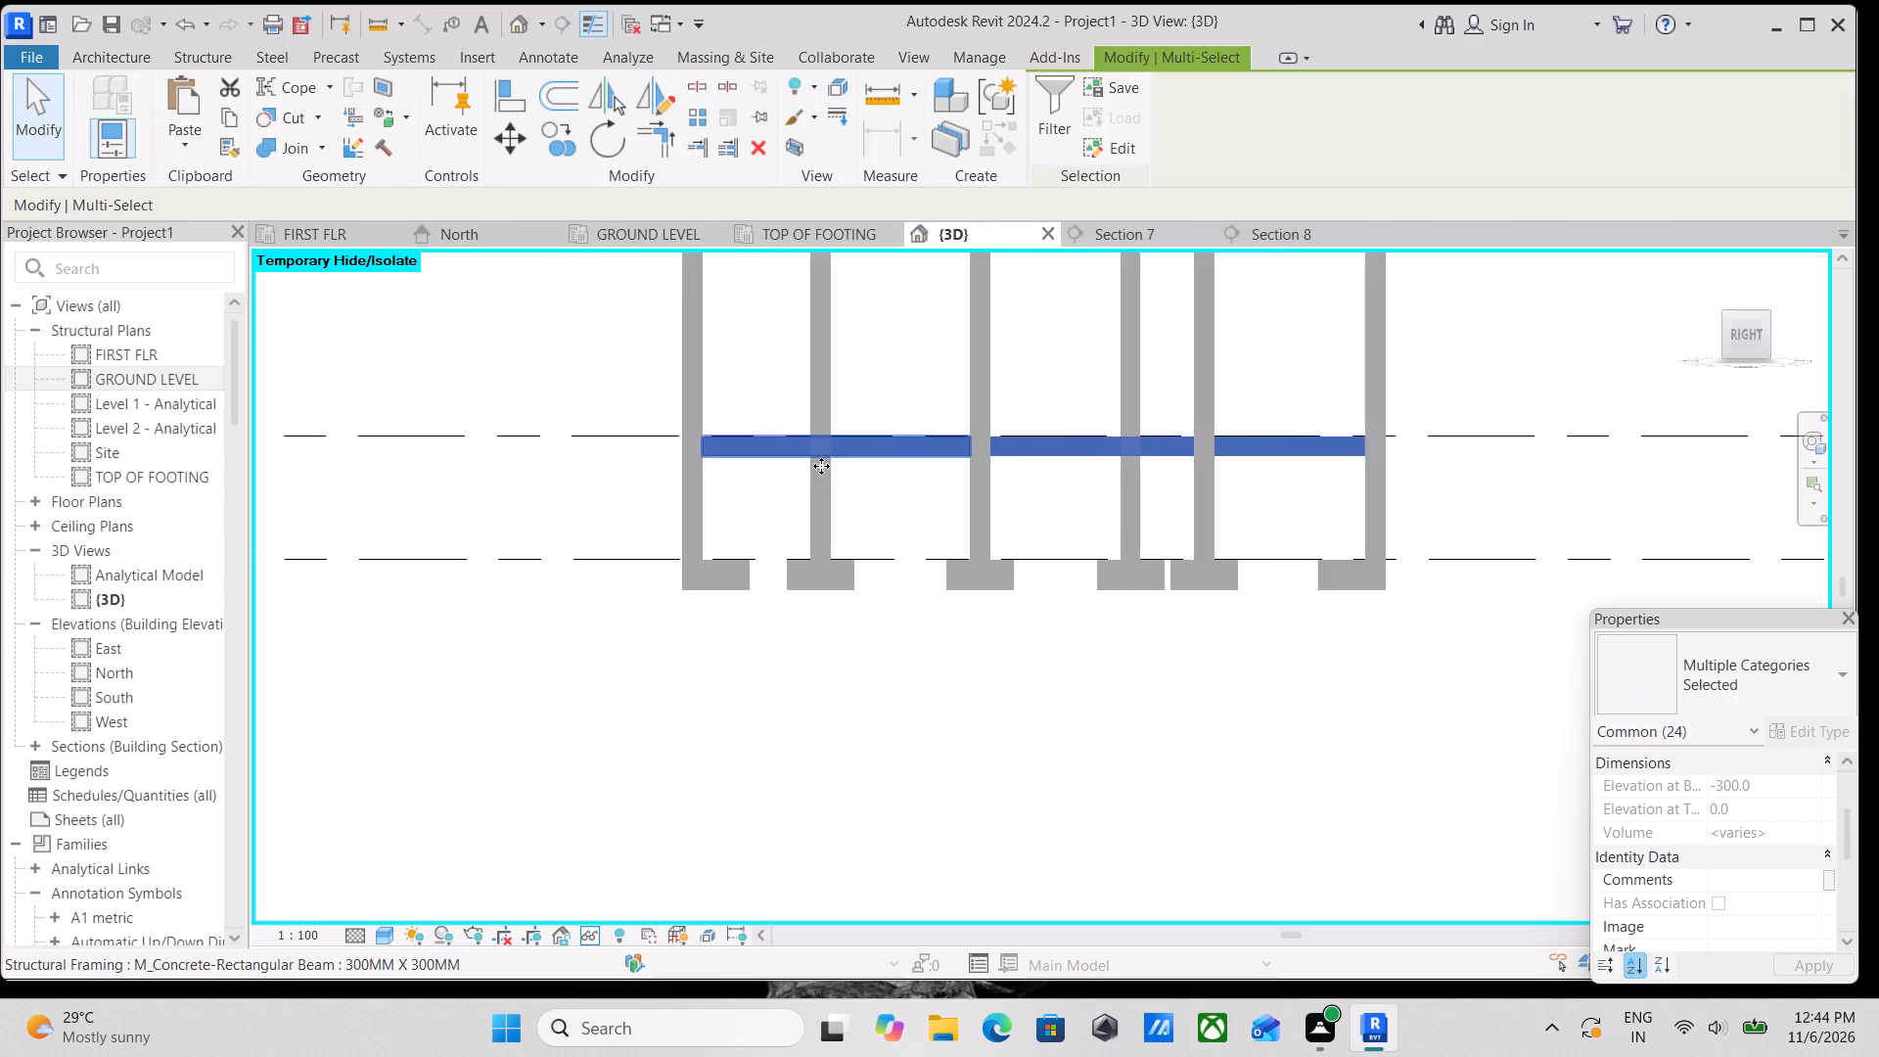
scroll(821, 466, "down", 1)
middle_click_drag(821, 466, 995, 540)
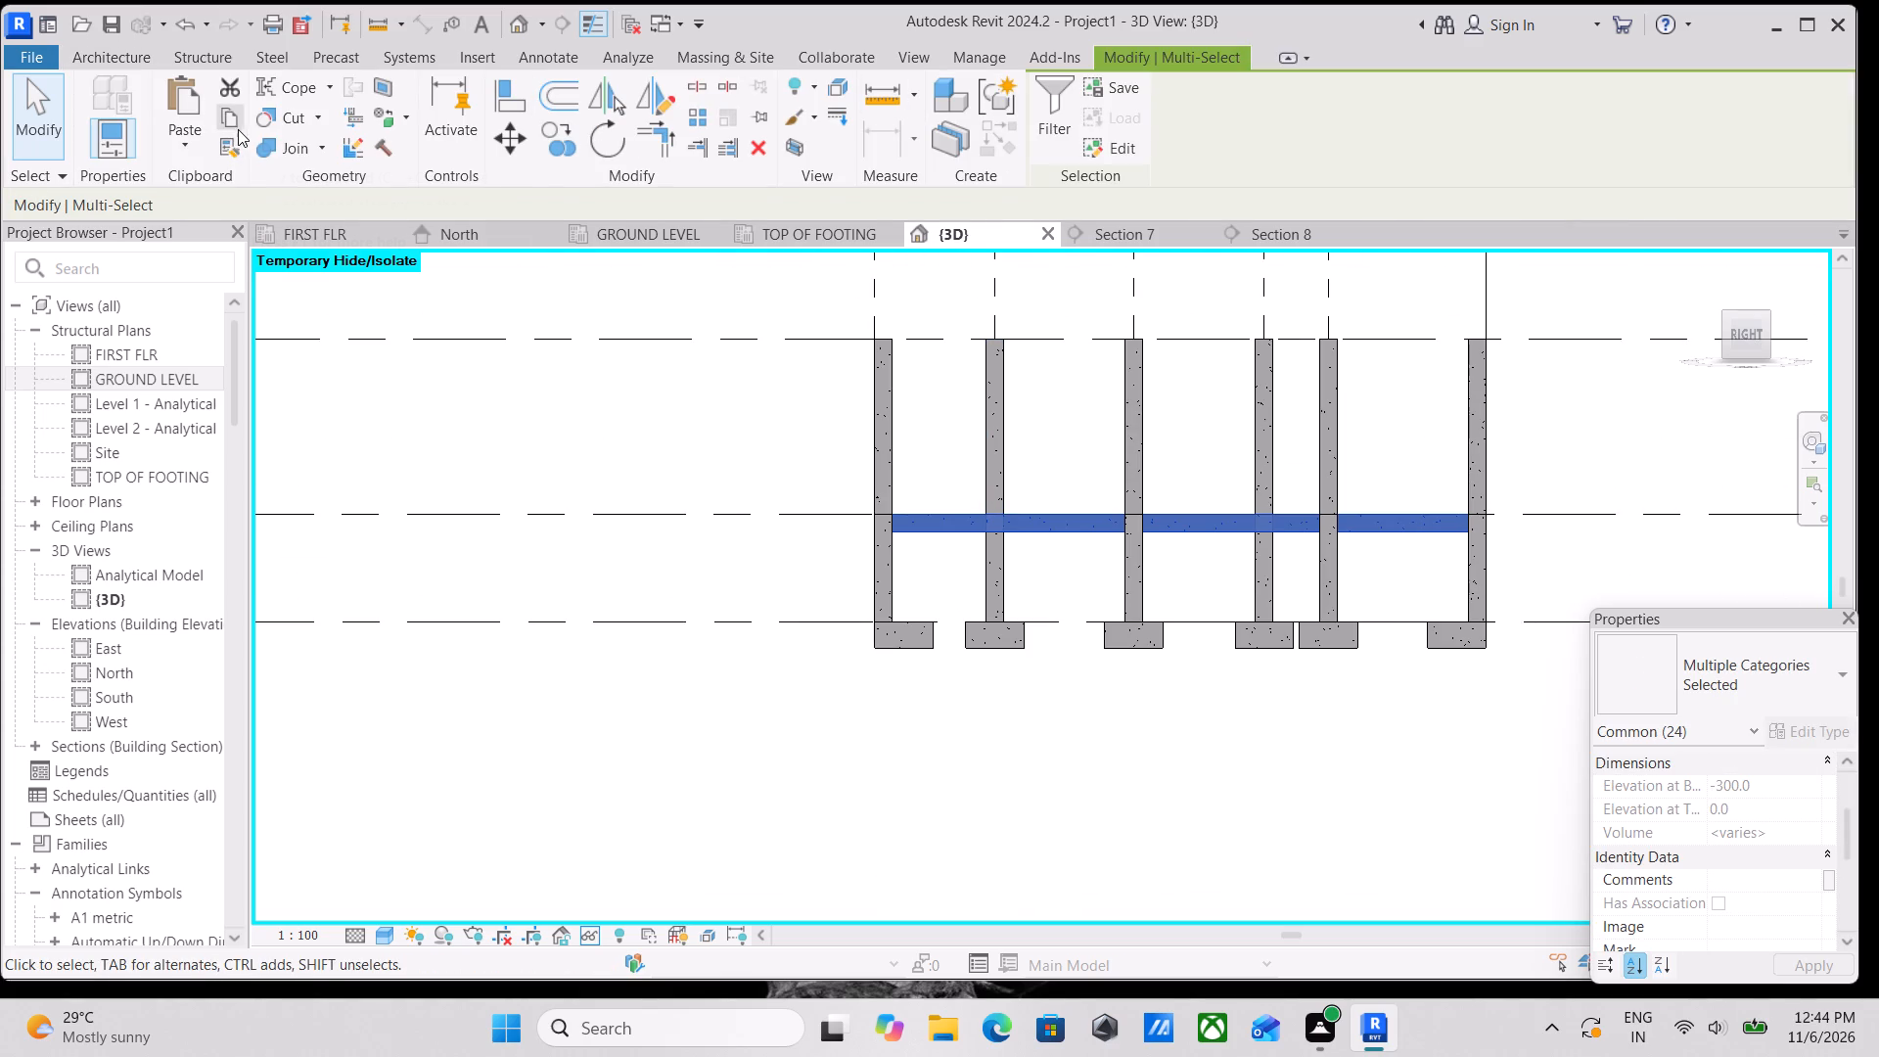
left_click(229, 112)
left_click(199, 142)
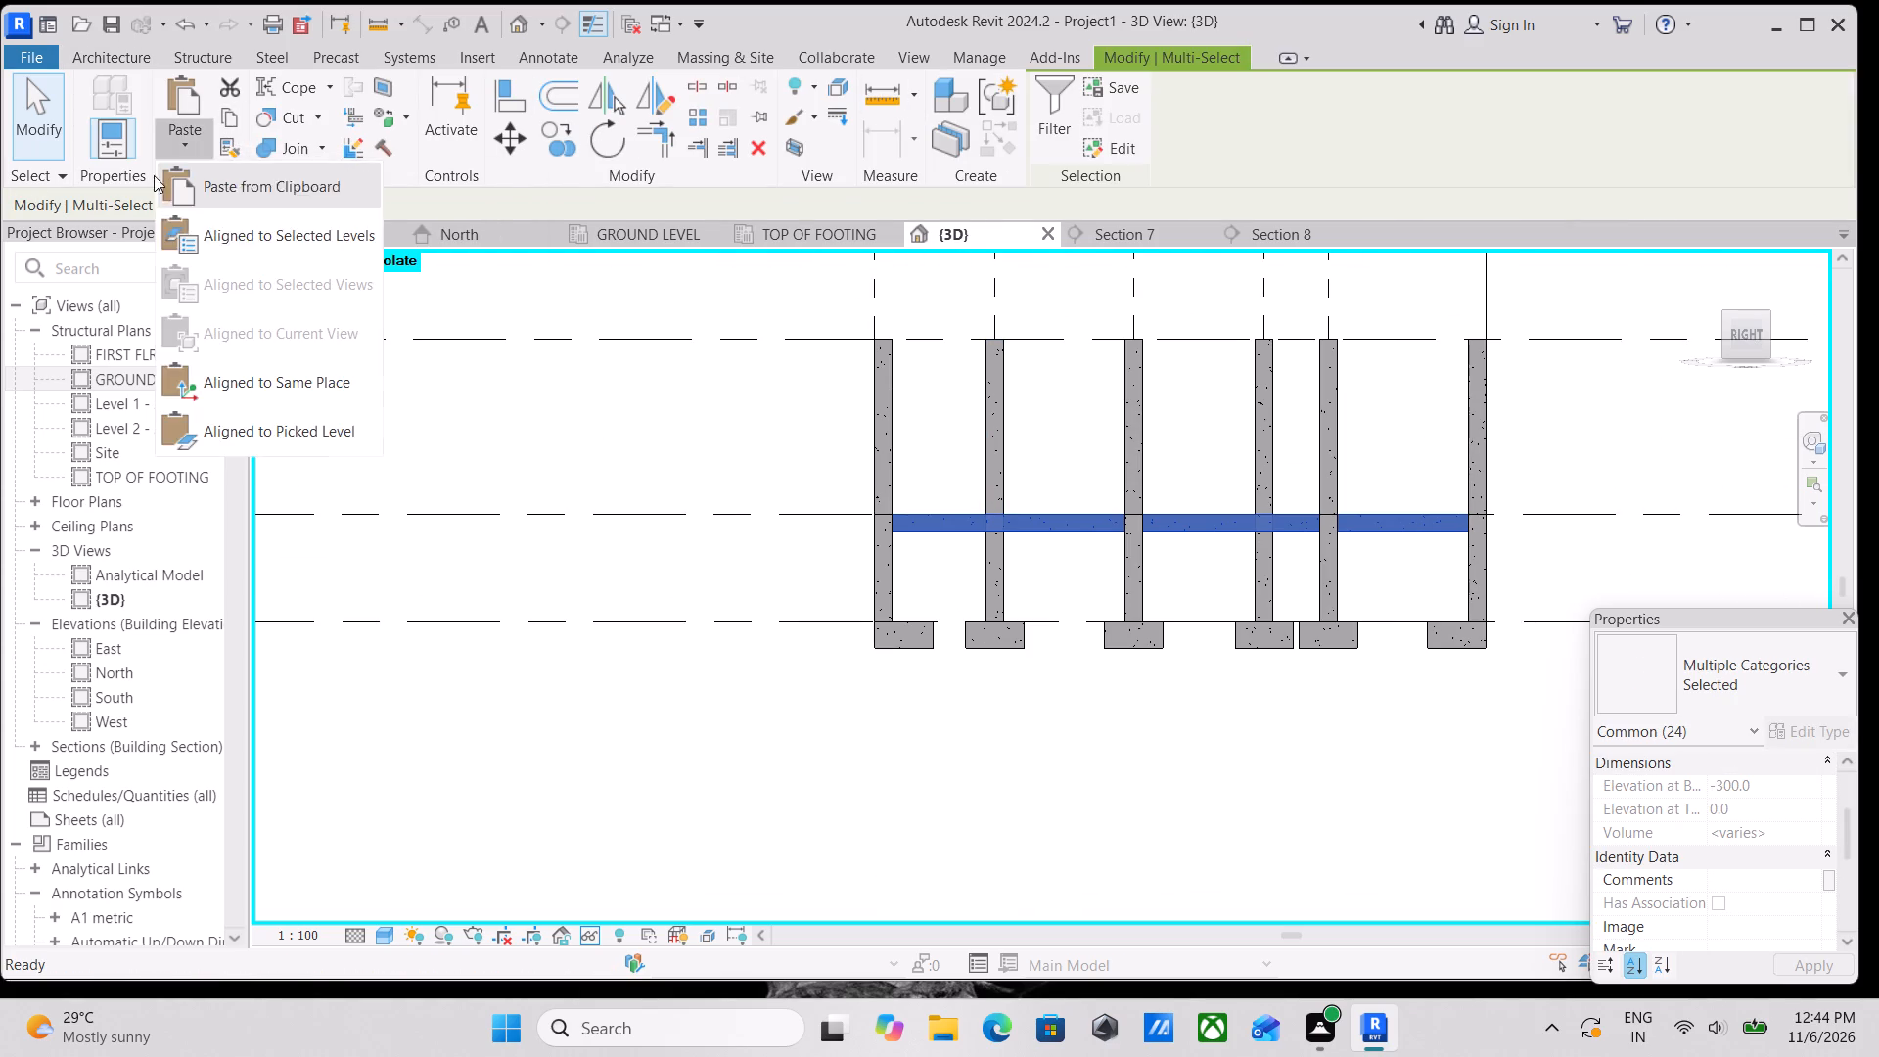
left_click(203, 227)
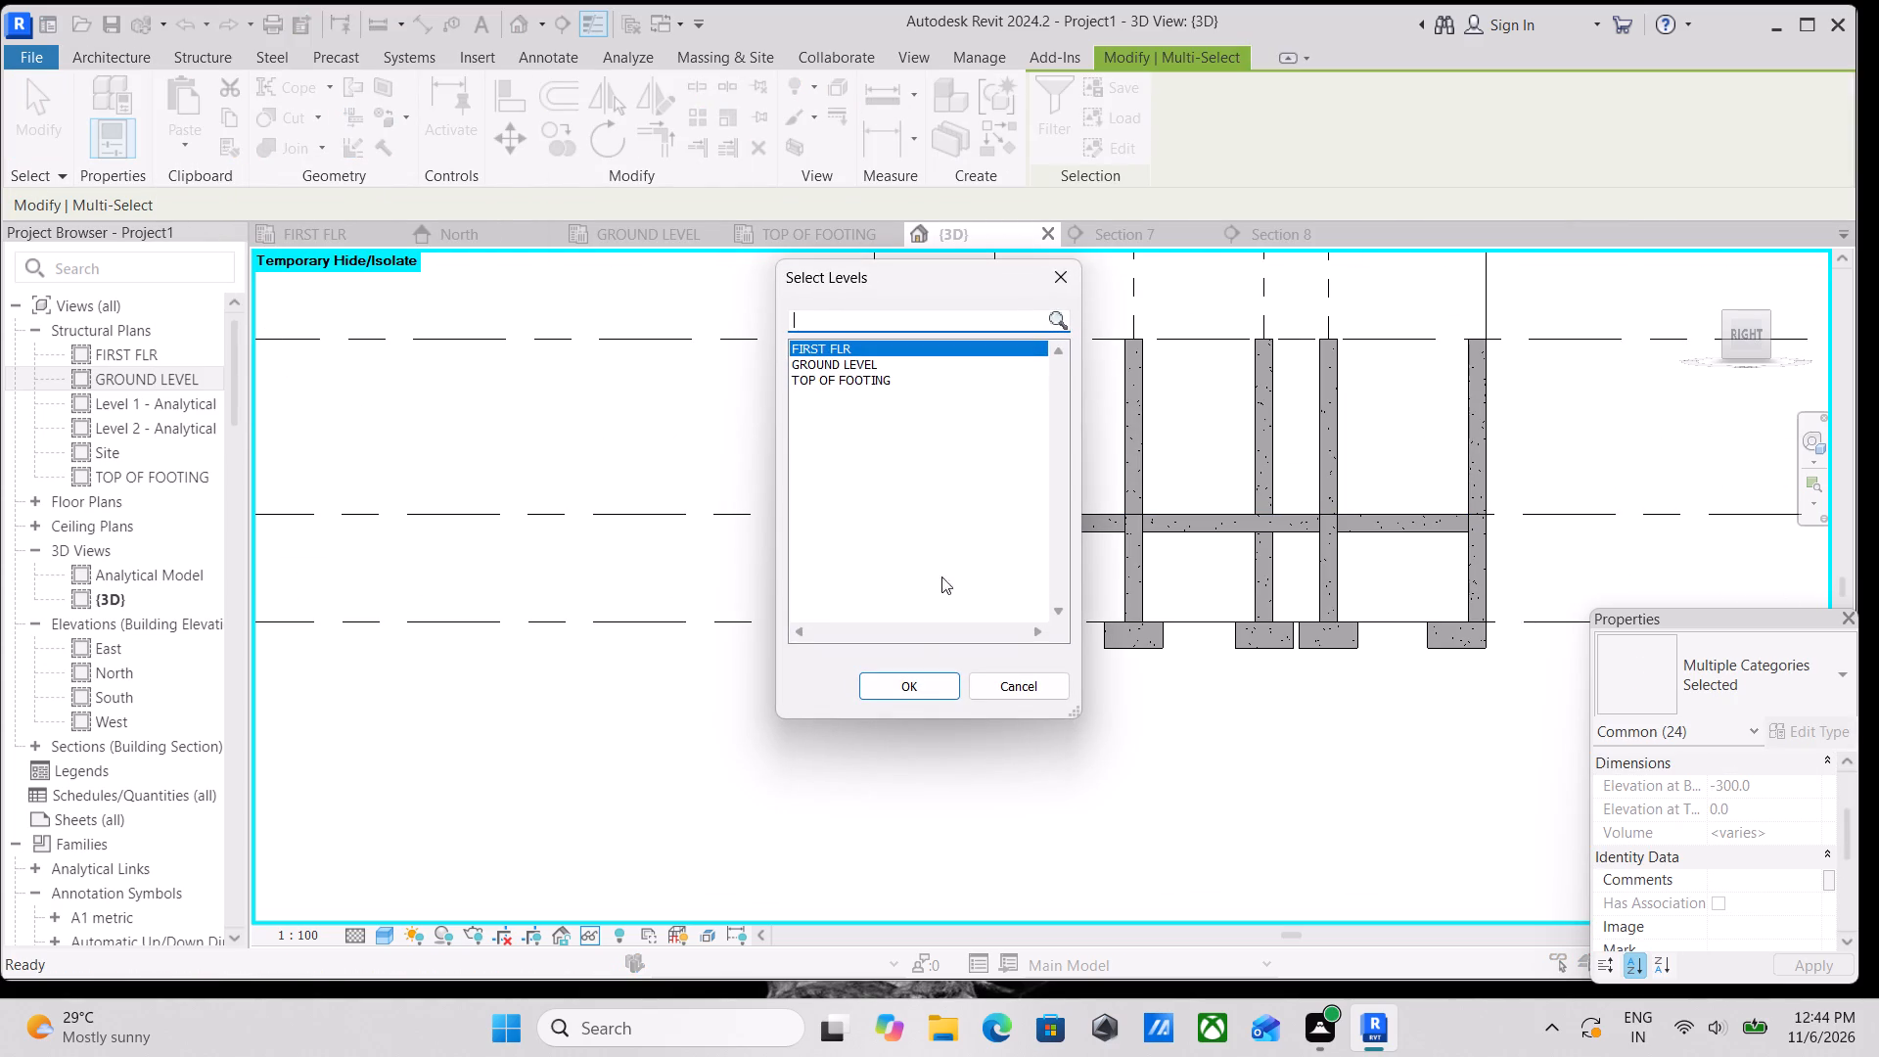
left_click(909, 684)
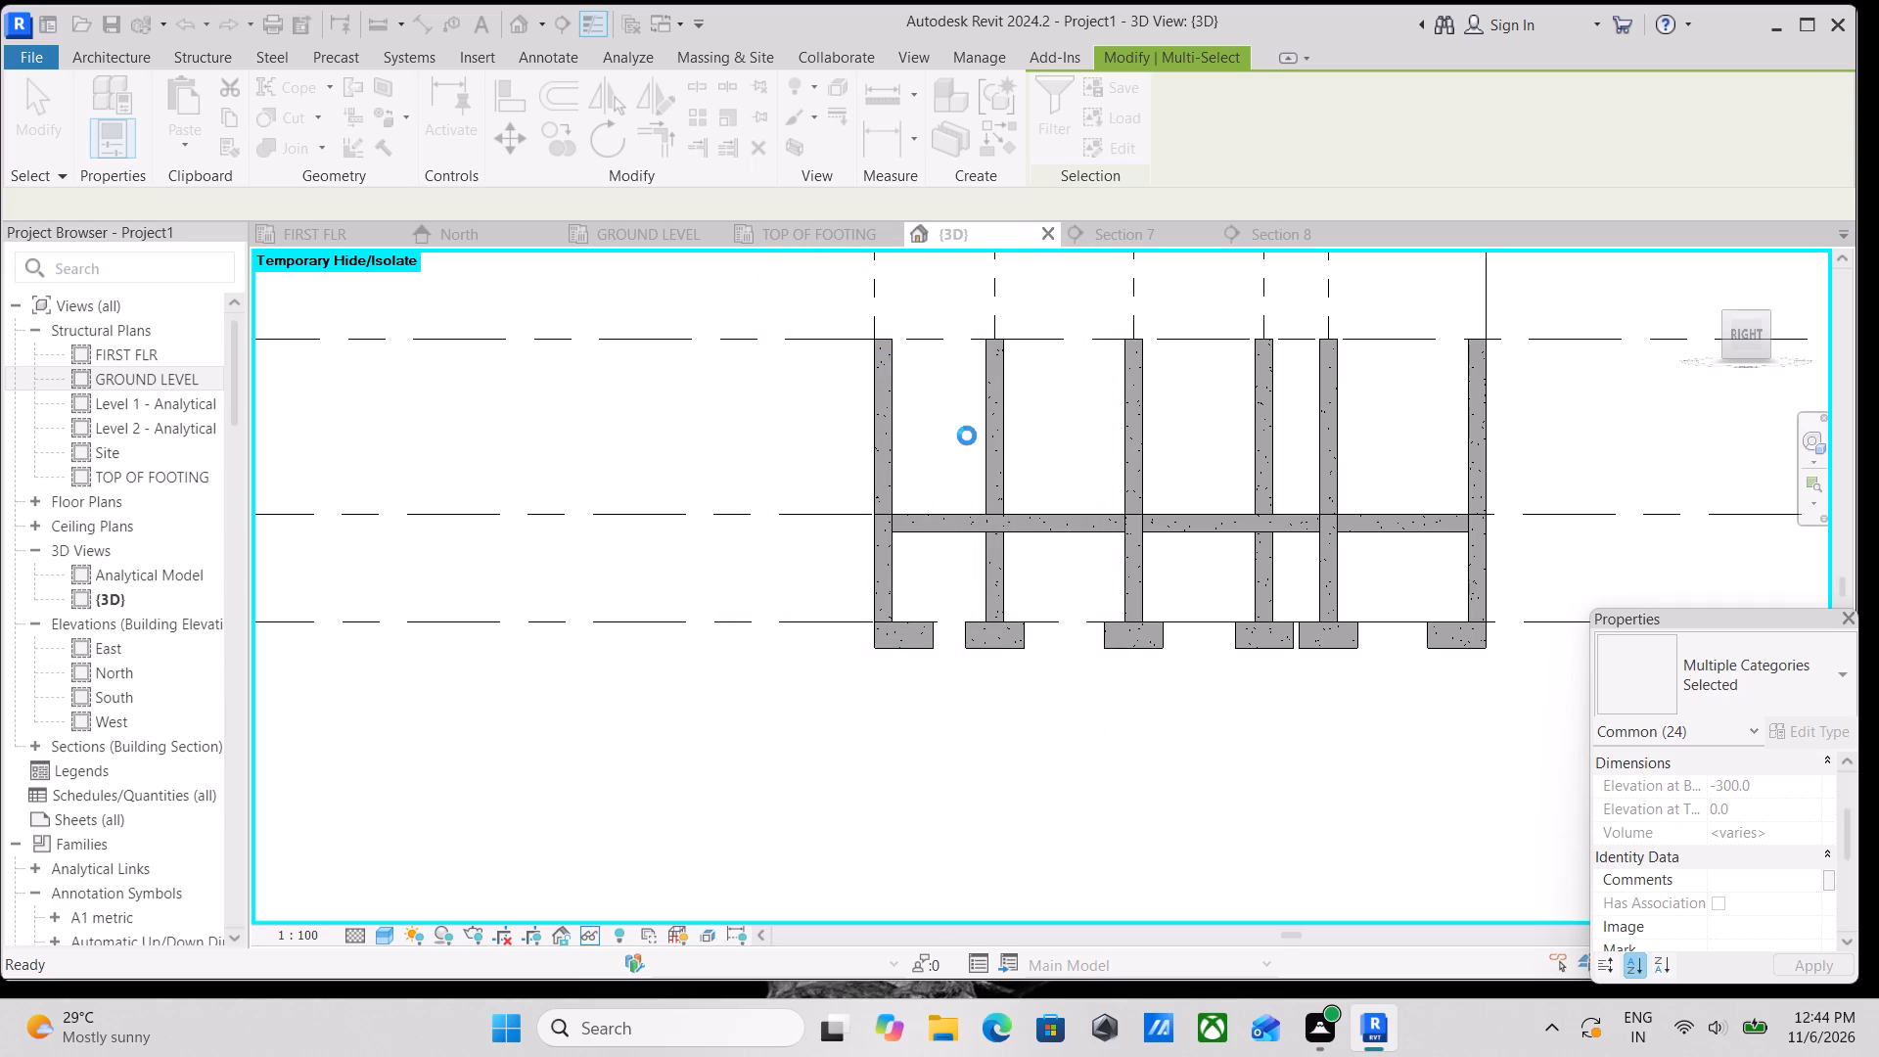
Examine the pasted first-floor beams, slabs and rebar in the 3D model from above, the side and close up.
scroll(1135, 420, "down", 2)
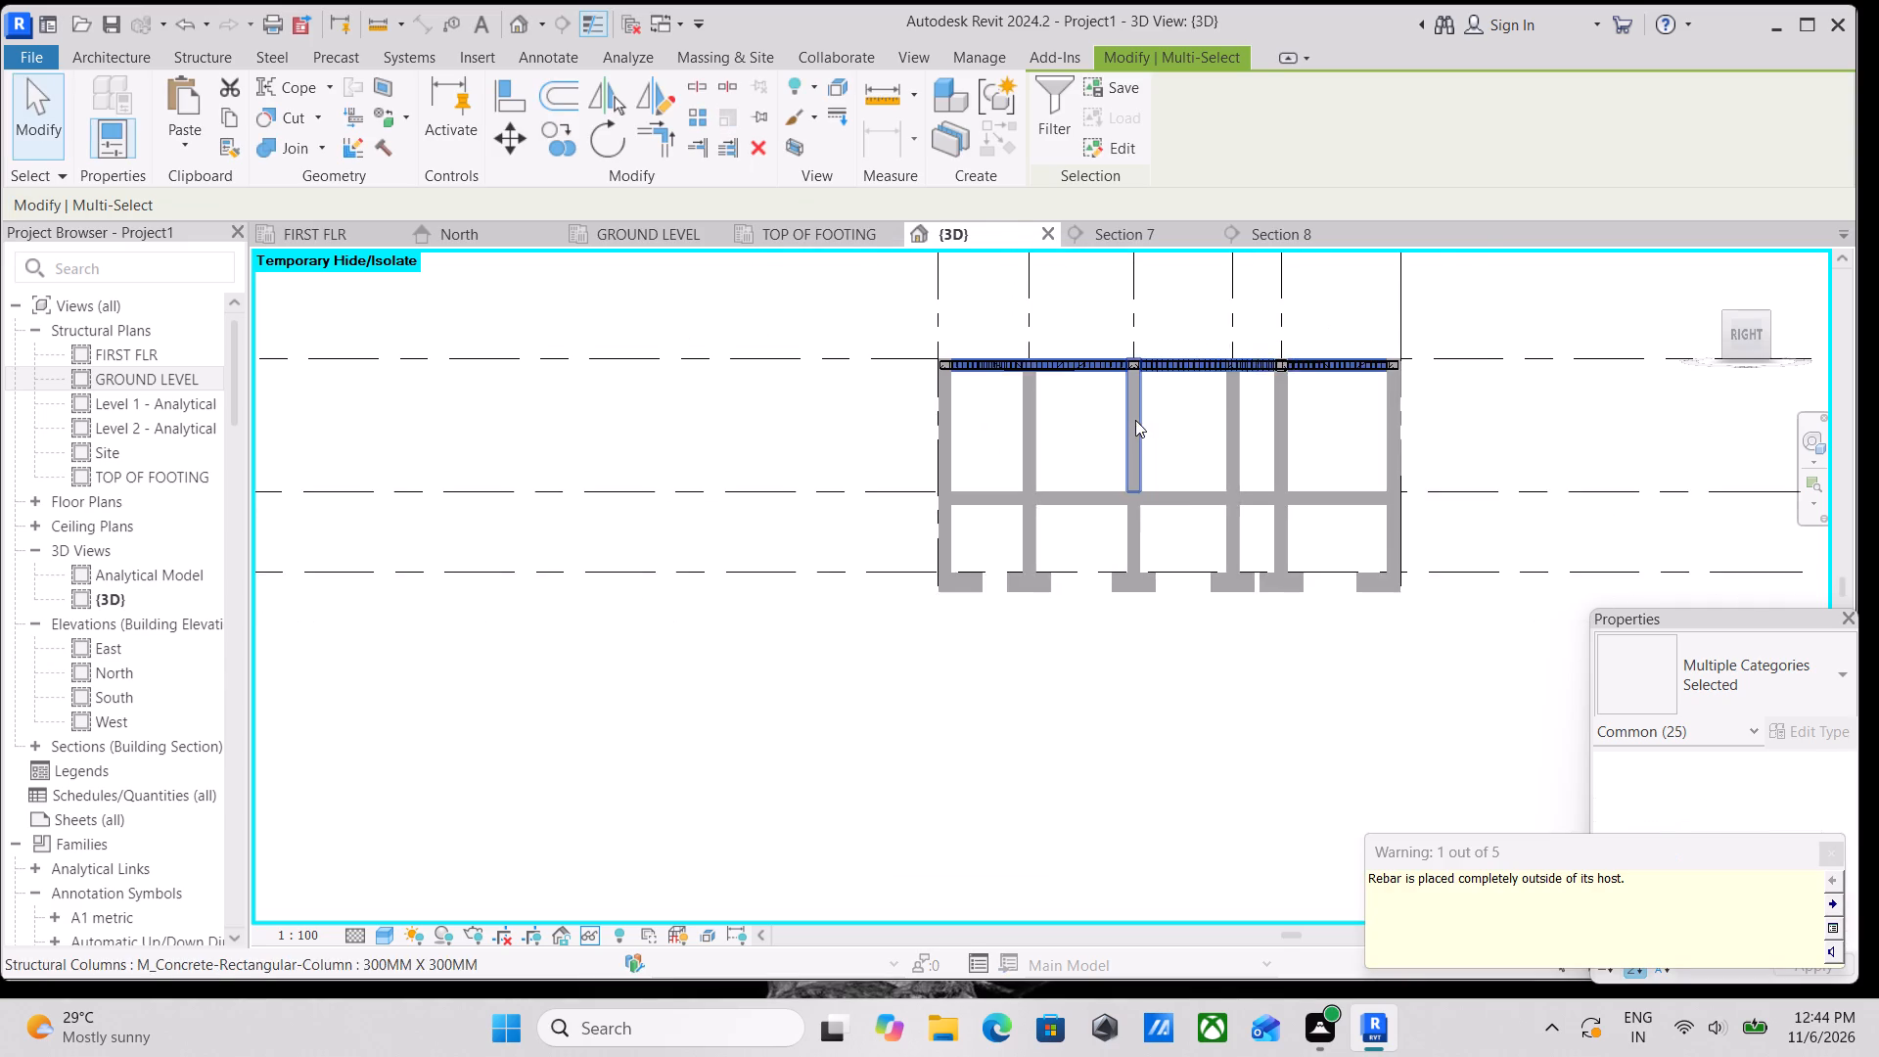
middle_click_drag(1135, 420, 895, 513)
middle_click_drag(920, 510, 996, 734, "shift")
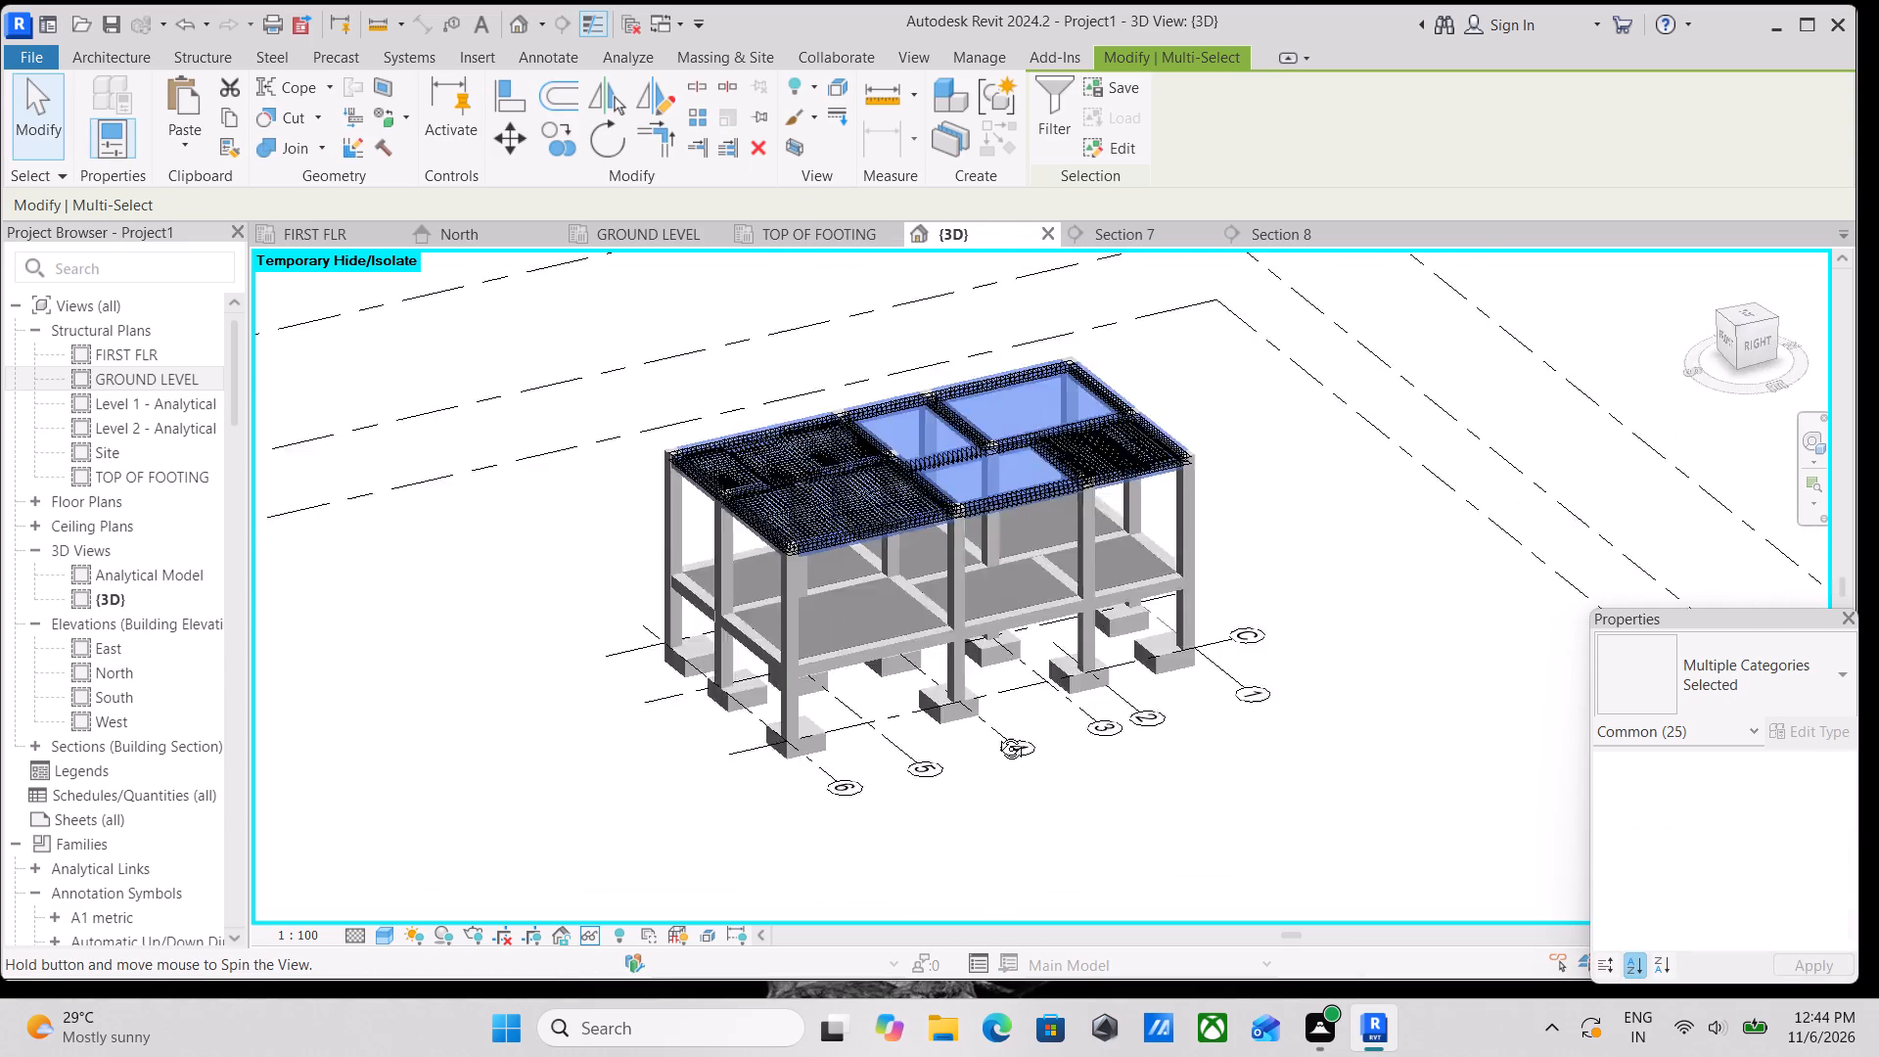
middle_click_drag(996, 734, 960, 733, "shift")
scroll(971, 629, "up", 5)
key("Escape")
middle_click_drag(946, 502, 983, 576)
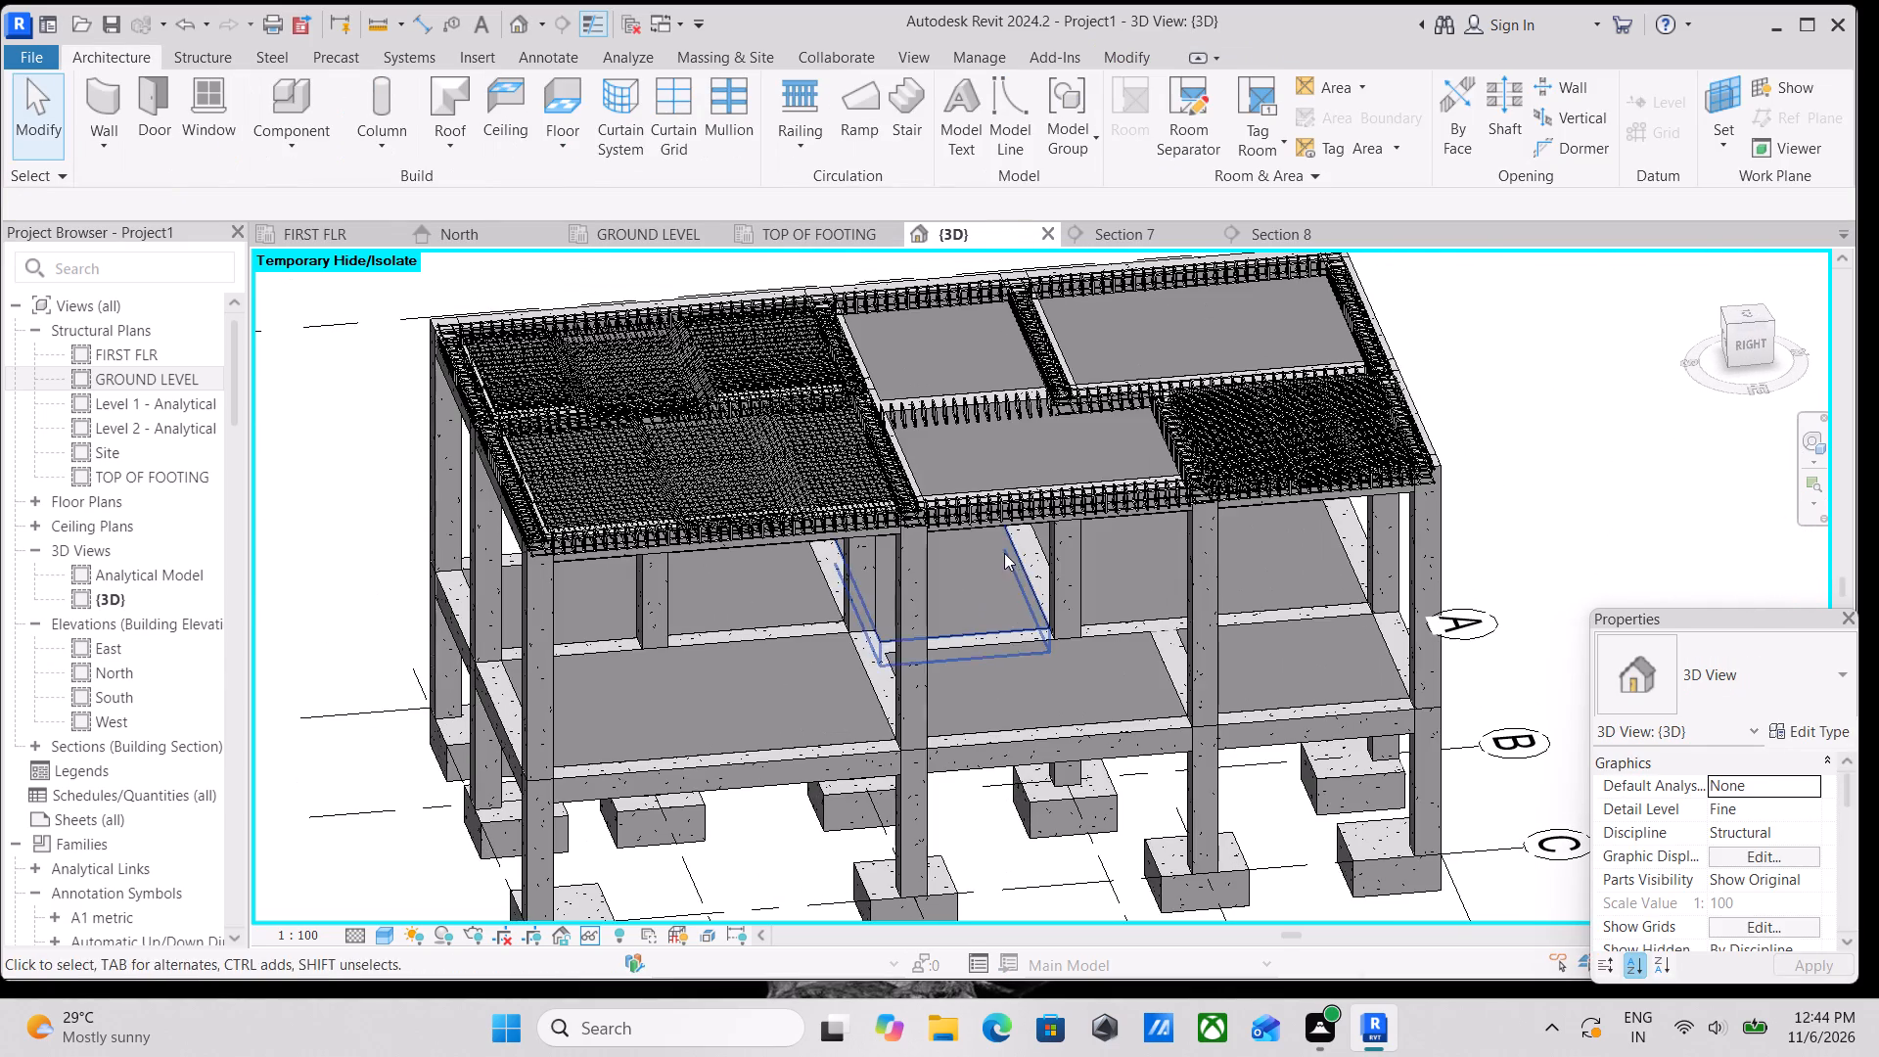
scroll(1033, 650, "up", 3)
middle_click_drag(1048, 664, 975, 418)
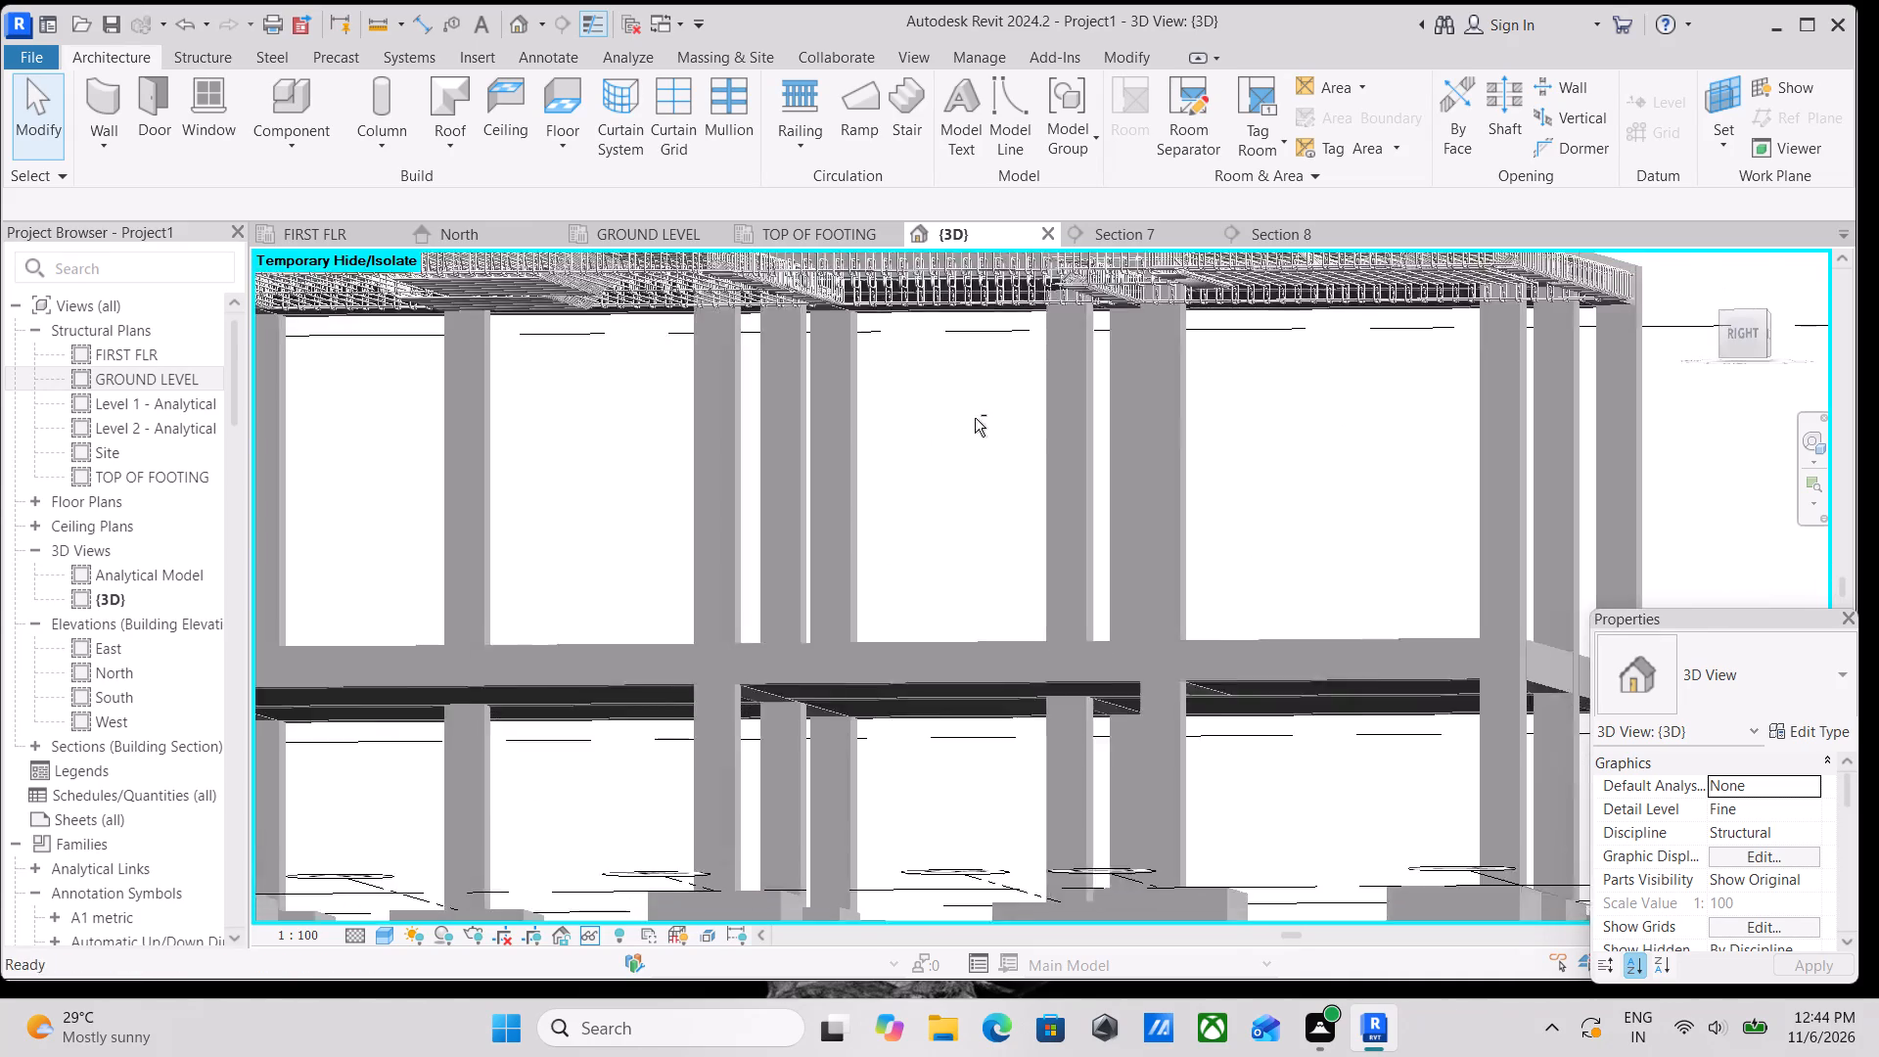
middle_click_drag(979, 422, 1080, 561, "shift")
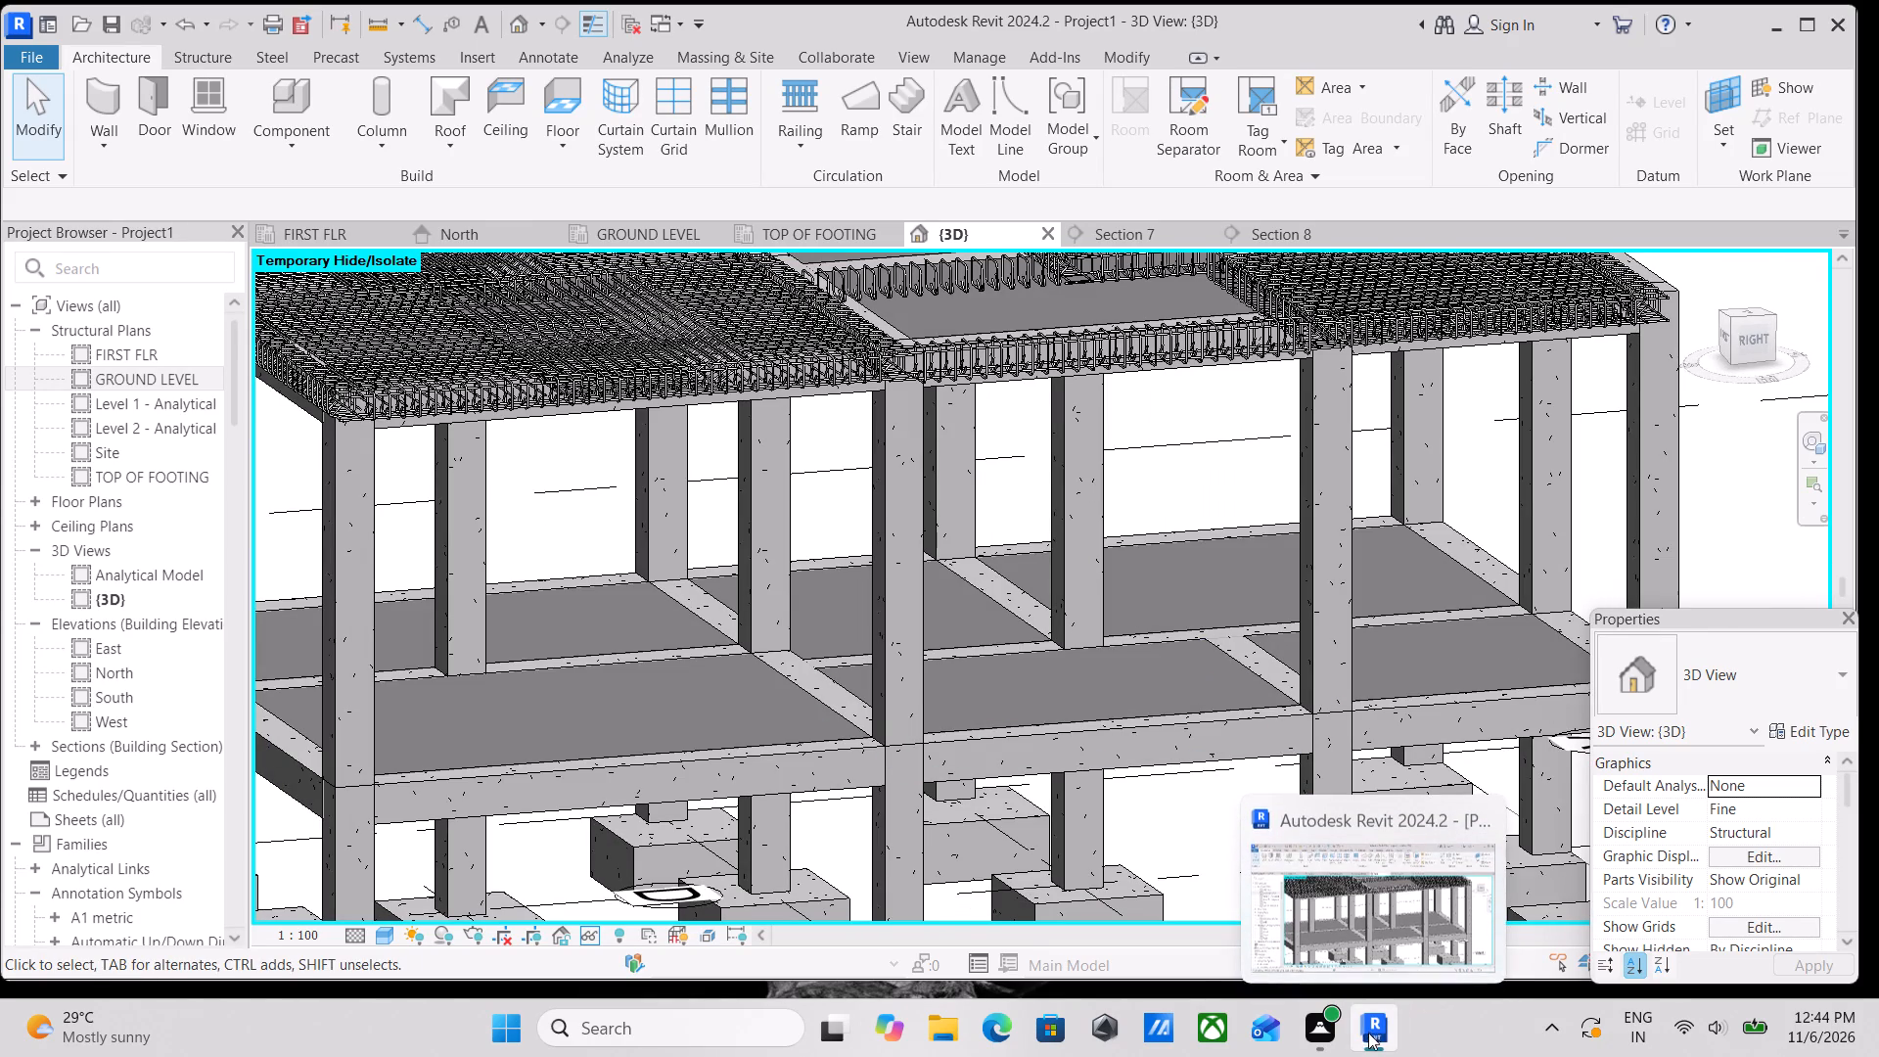
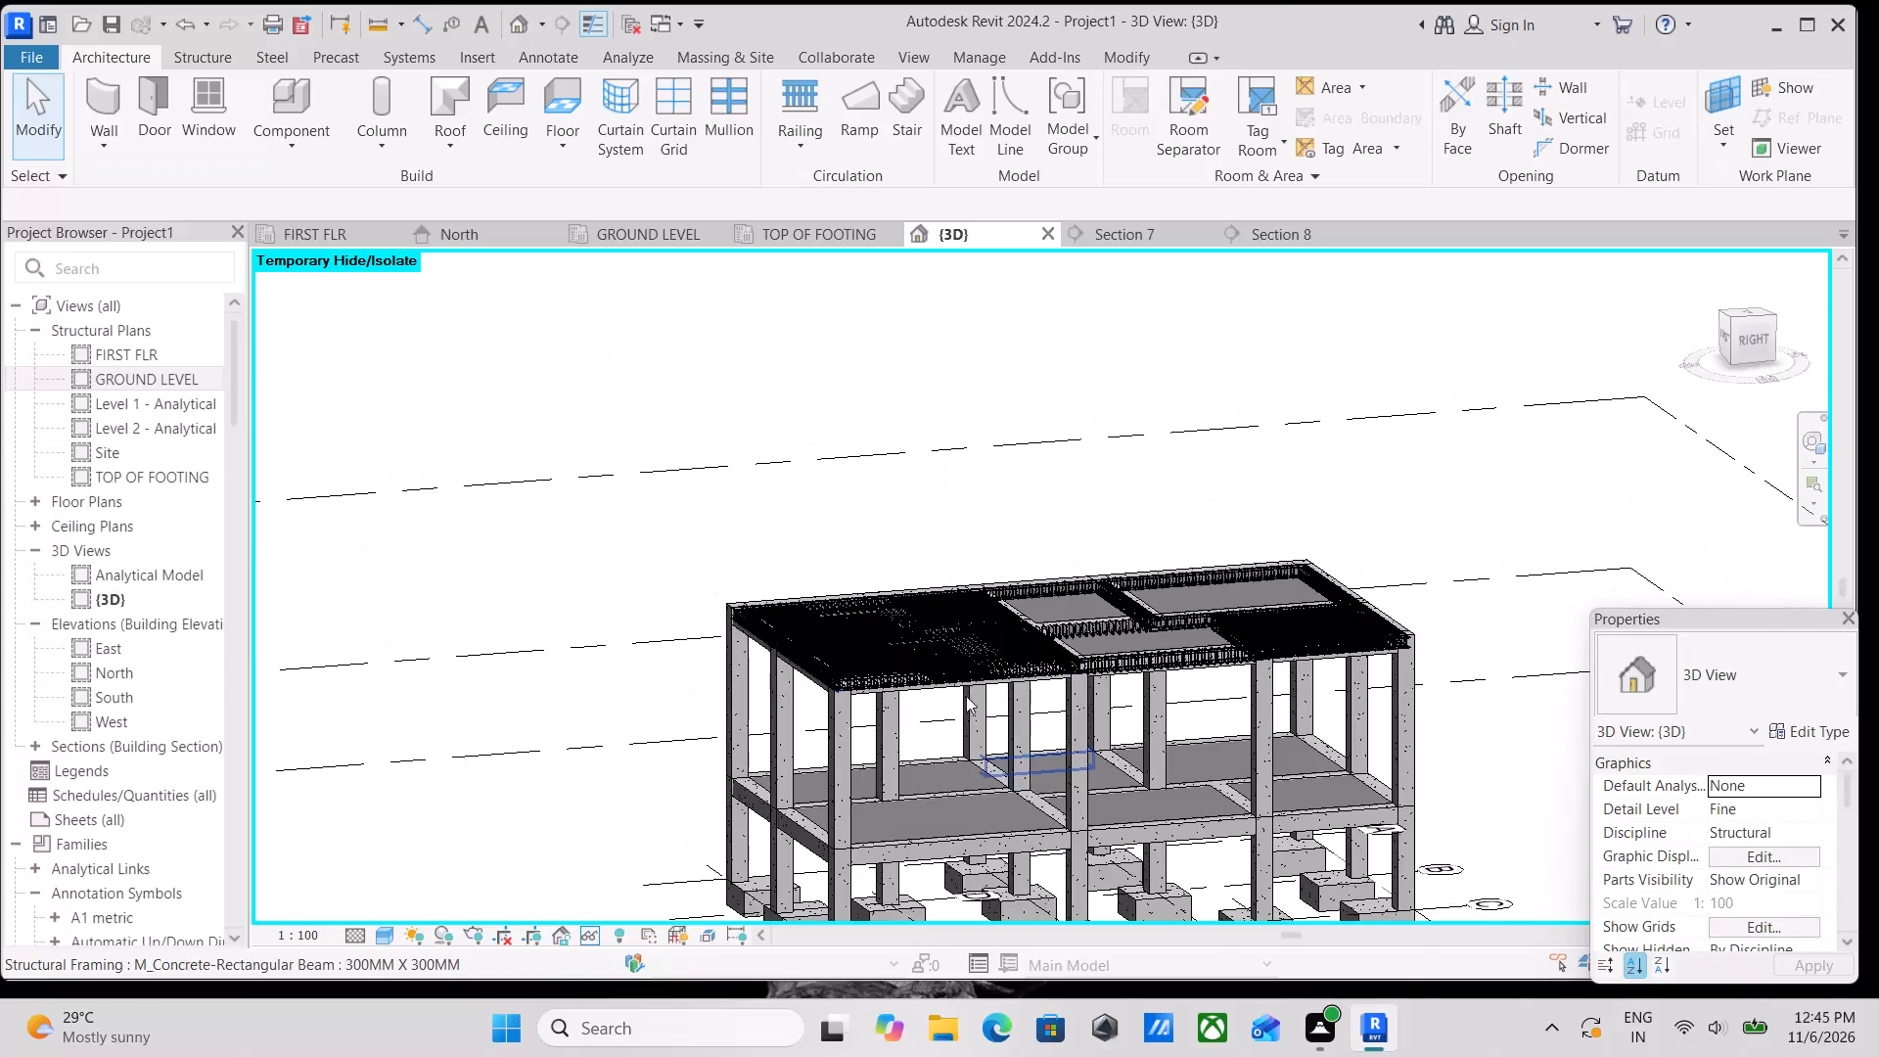
Examine the first-floor beams and slab panels from several sides to check which ones carry reinforcement.
middle_click_drag(925, 658, 919, 539)
middle_click_drag(909, 615, 1085, 533, "shift")
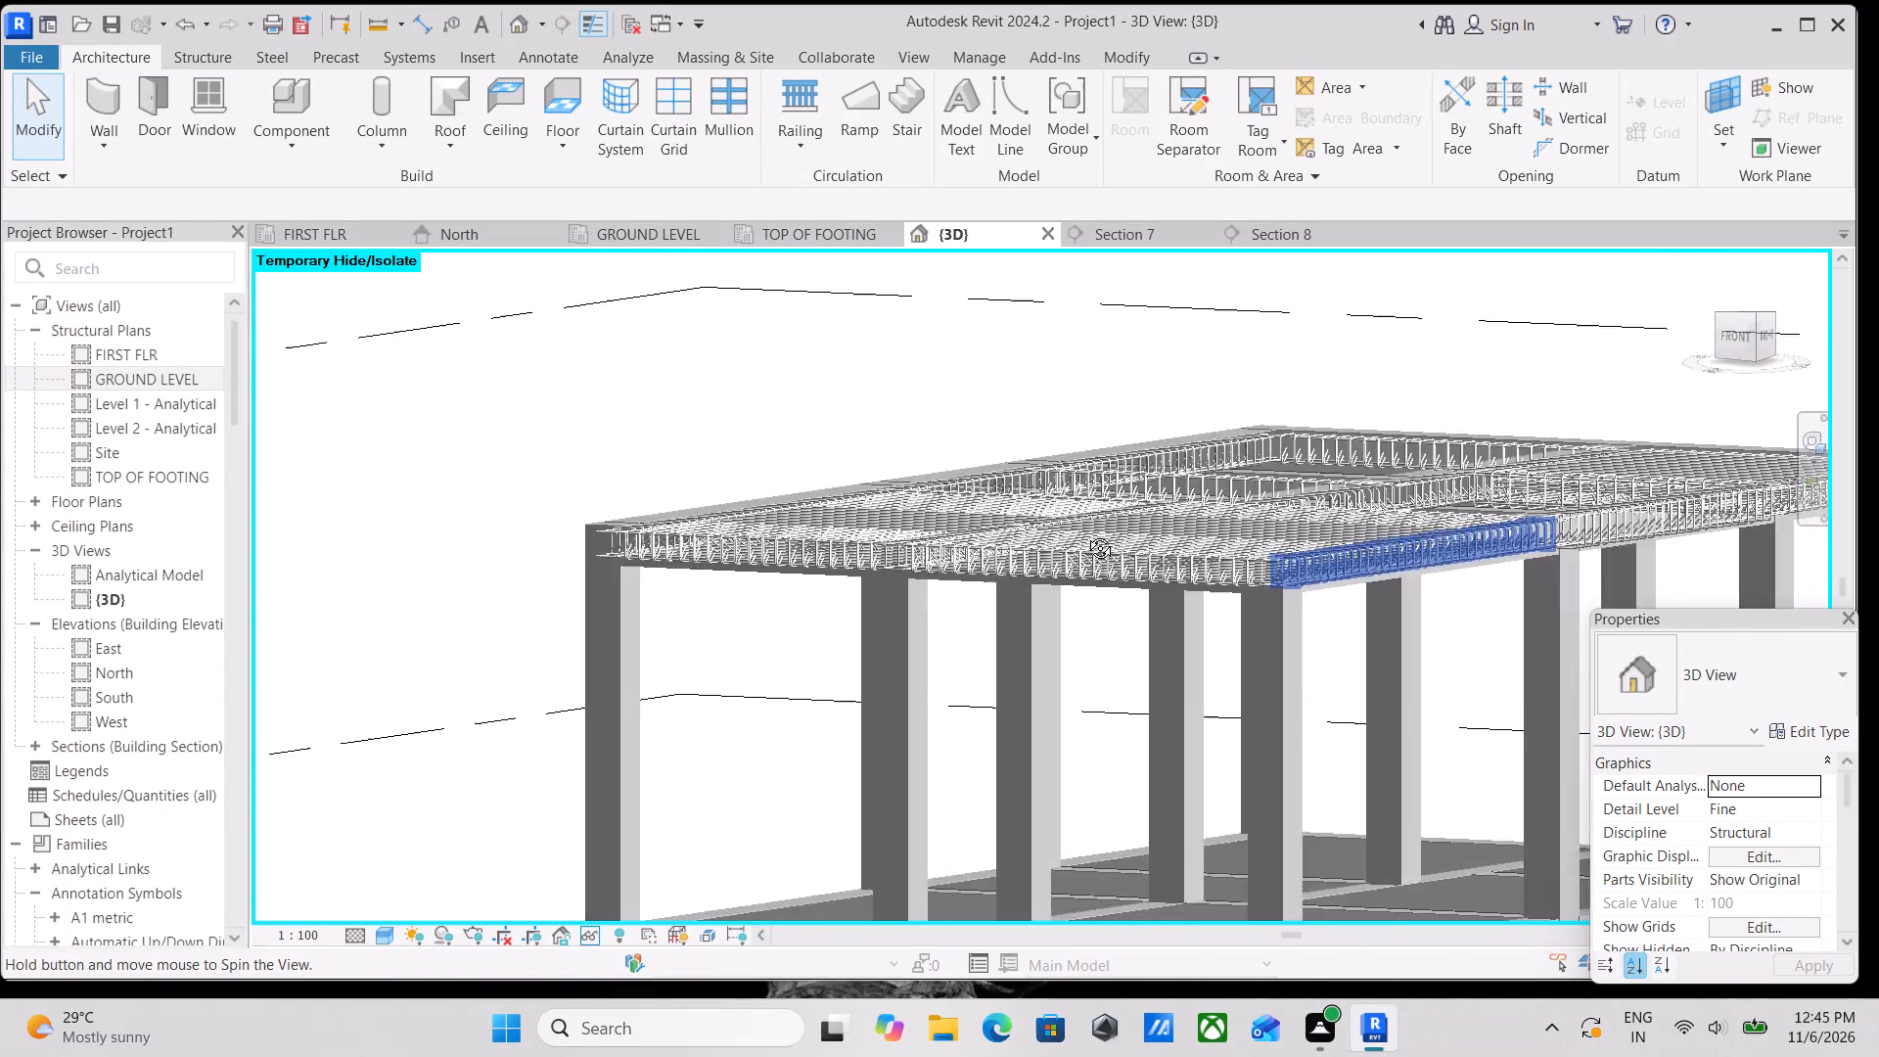
middle_click_drag(1085, 533, 703, 717, "shift")
middle_click_drag(1176, 648, 1038, 772)
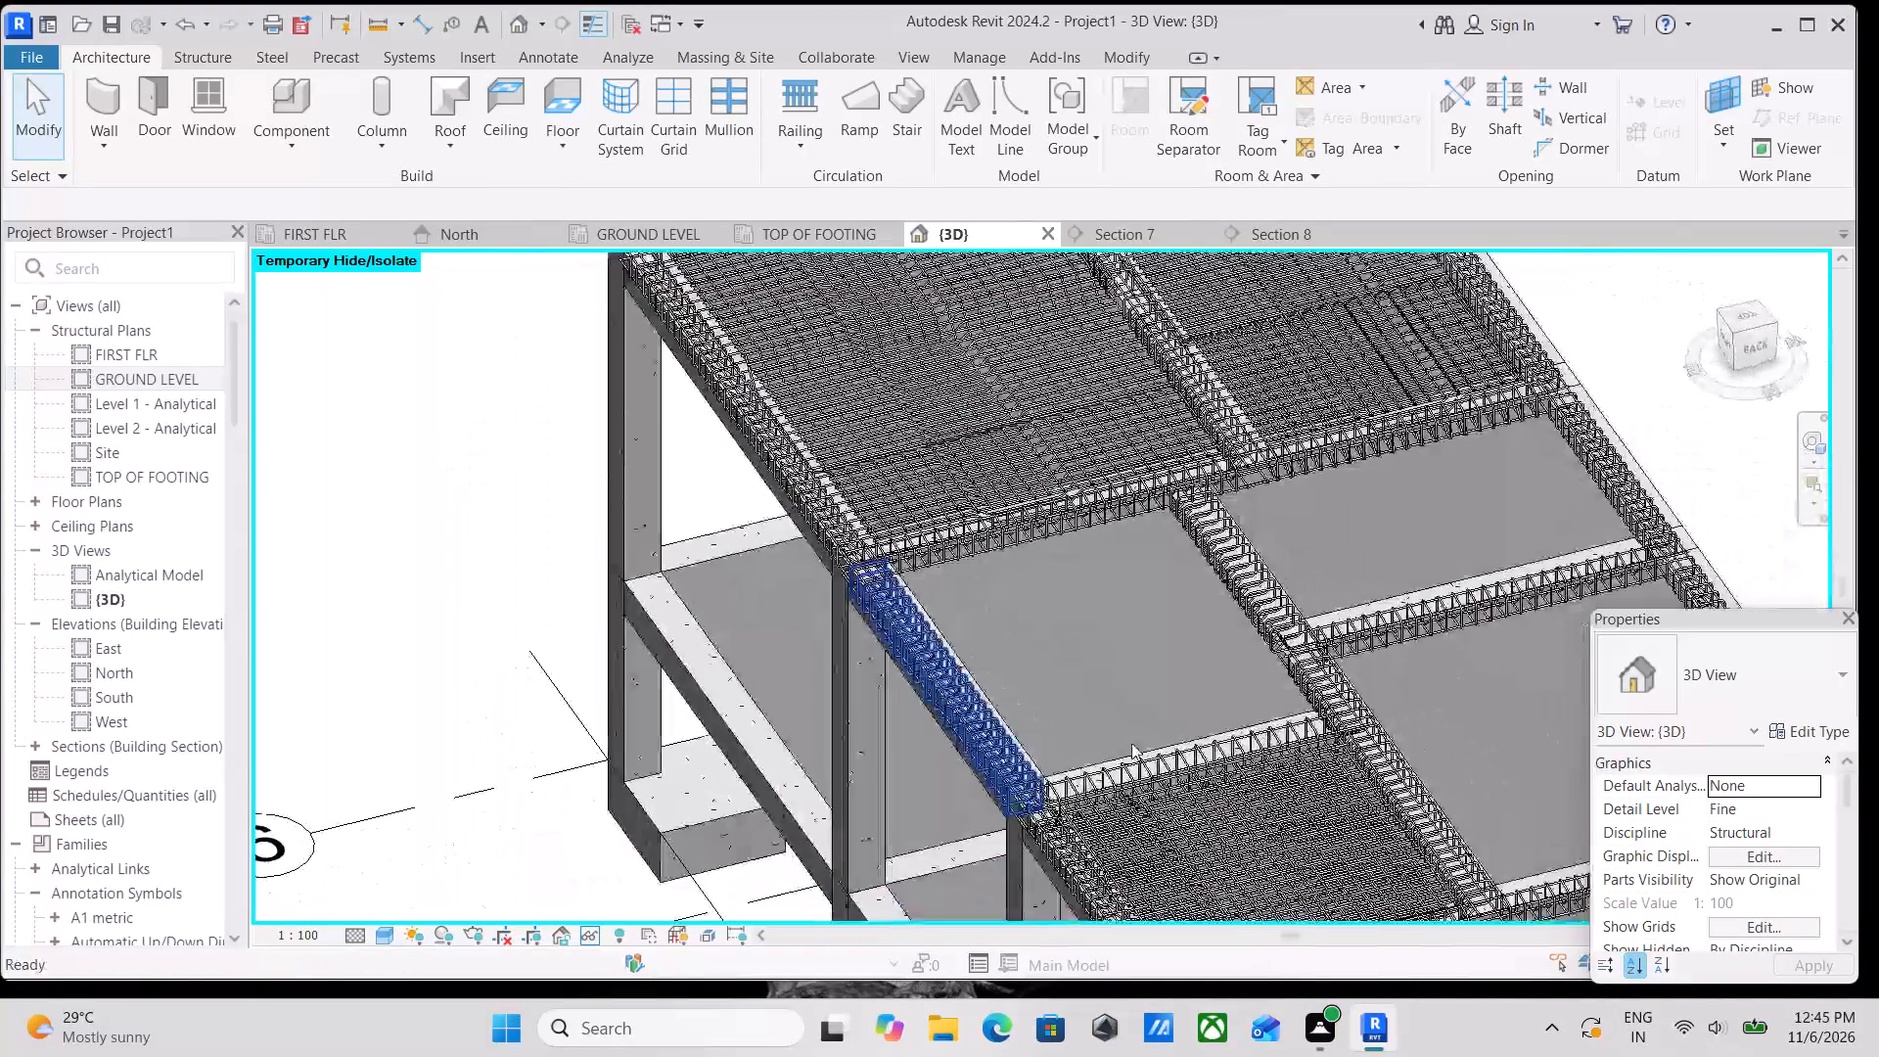
middle_click_drag(1245, 693, 1173, 537)
middle_click_drag(1241, 522, 1169, 601)
middle_click_drag(1168, 601, 1289, 491)
middle_click_drag(893, 566, 1078, 493, "shift")
scroll(589, 480, "up", 2)
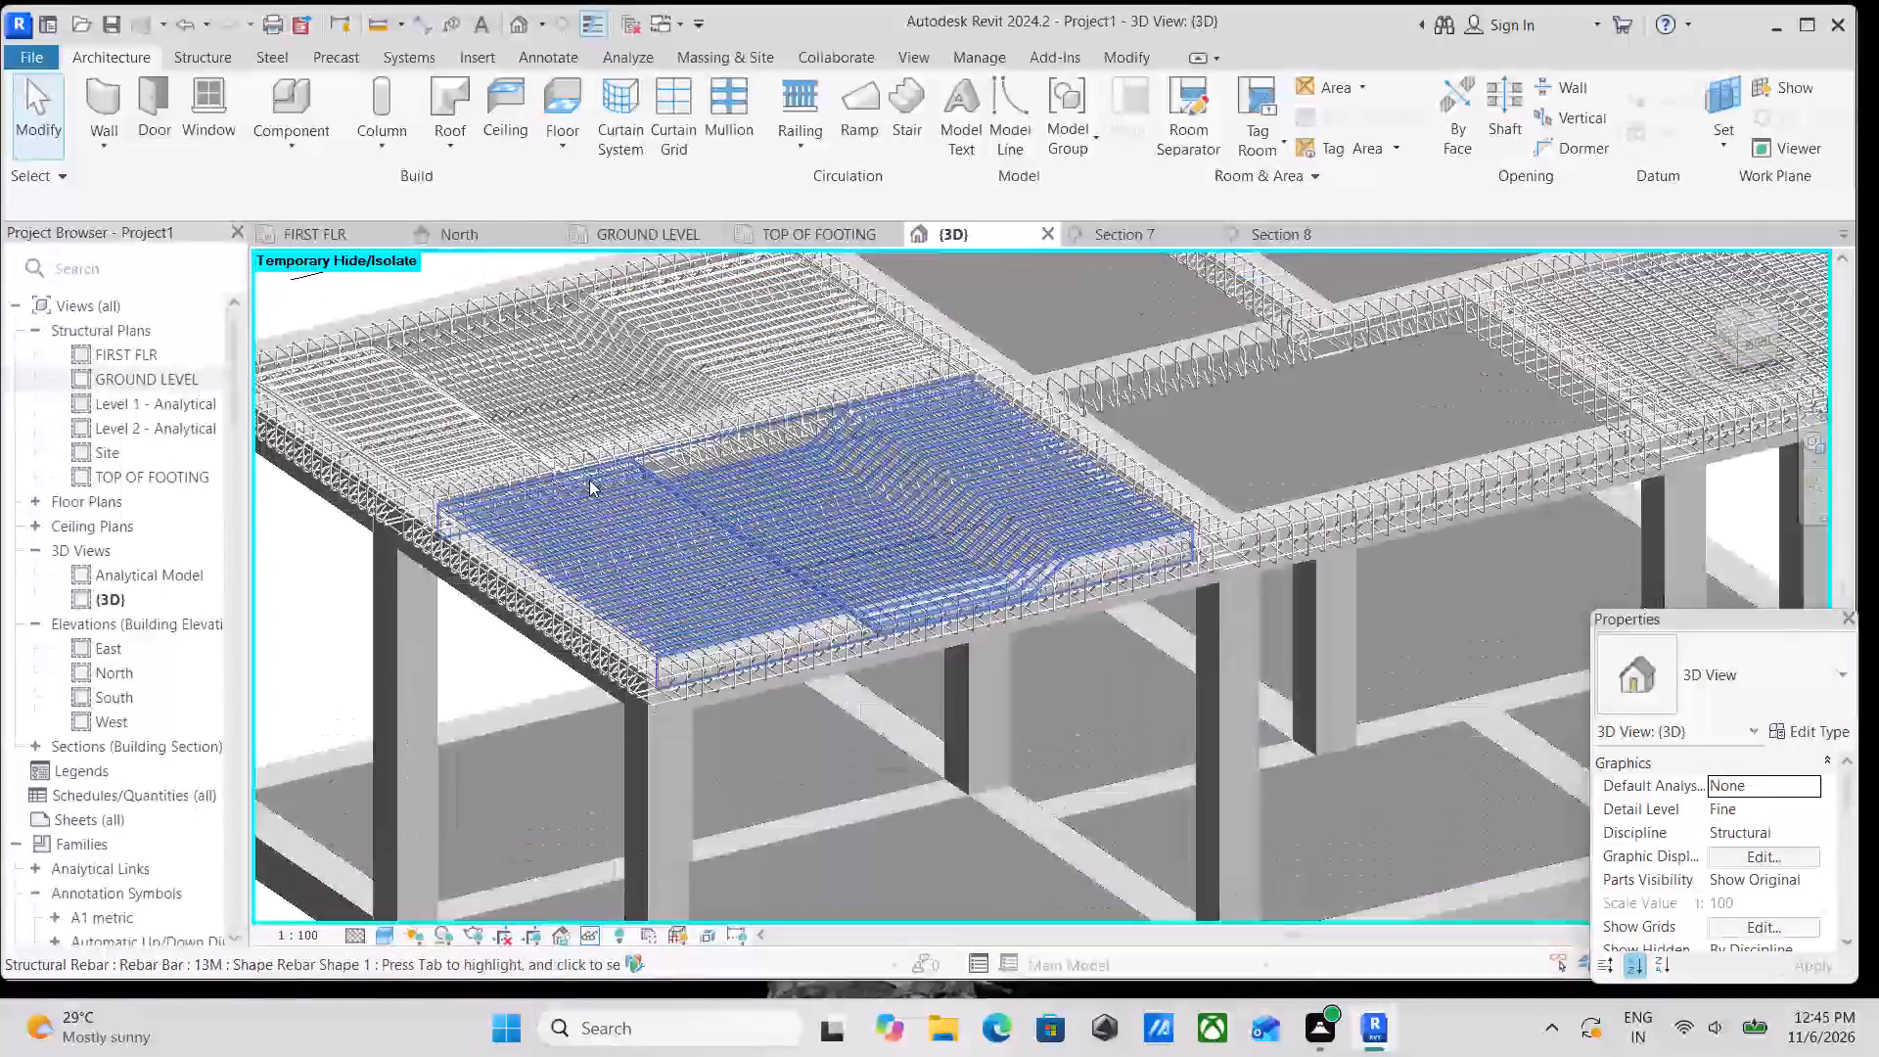
scroll(589, 480, "up", 1)
scroll(864, 501, "up", 2)
scroll(1119, 499, "down", 2)
scroll(475, 529, "up", 2)
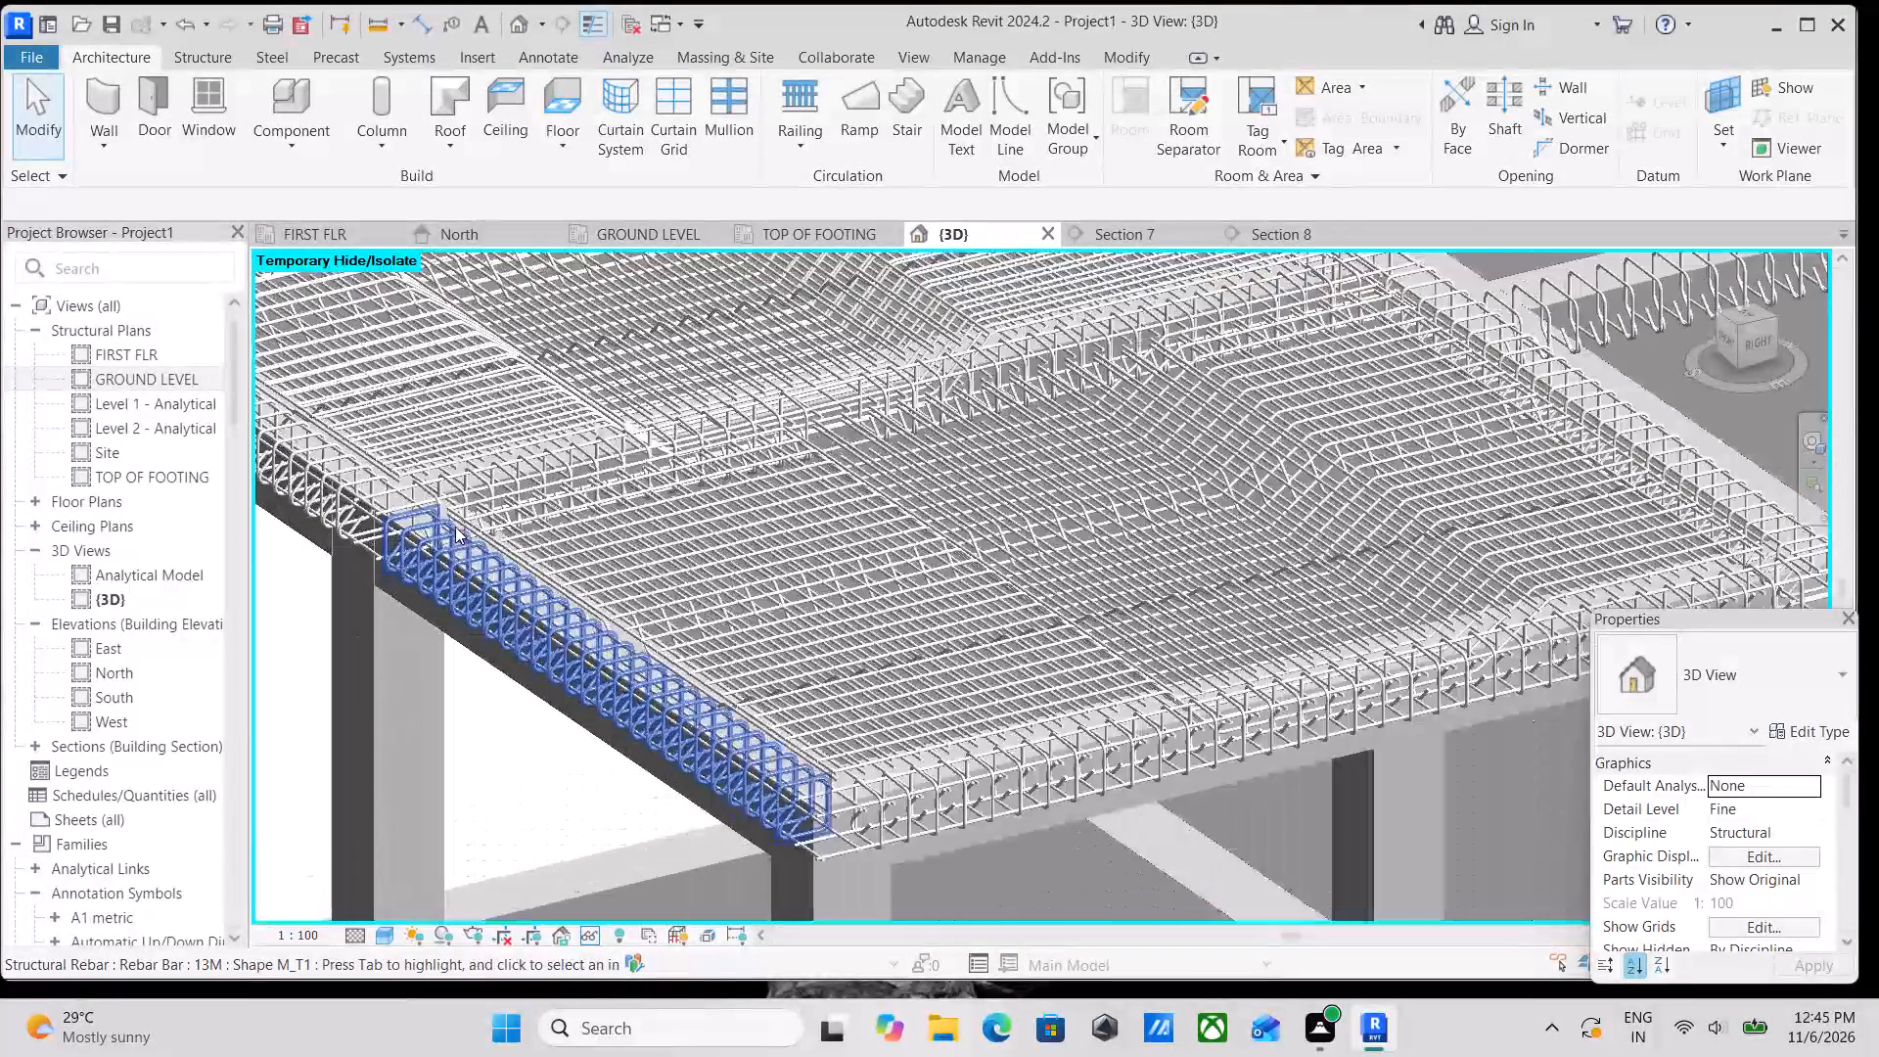
scroll(554, 510, "down", 2)
middle_click_drag(573, 512, 616, 481)
middle_click_drag(940, 595, 791, 550)
middle_click_drag(903, 625, 852, 565)
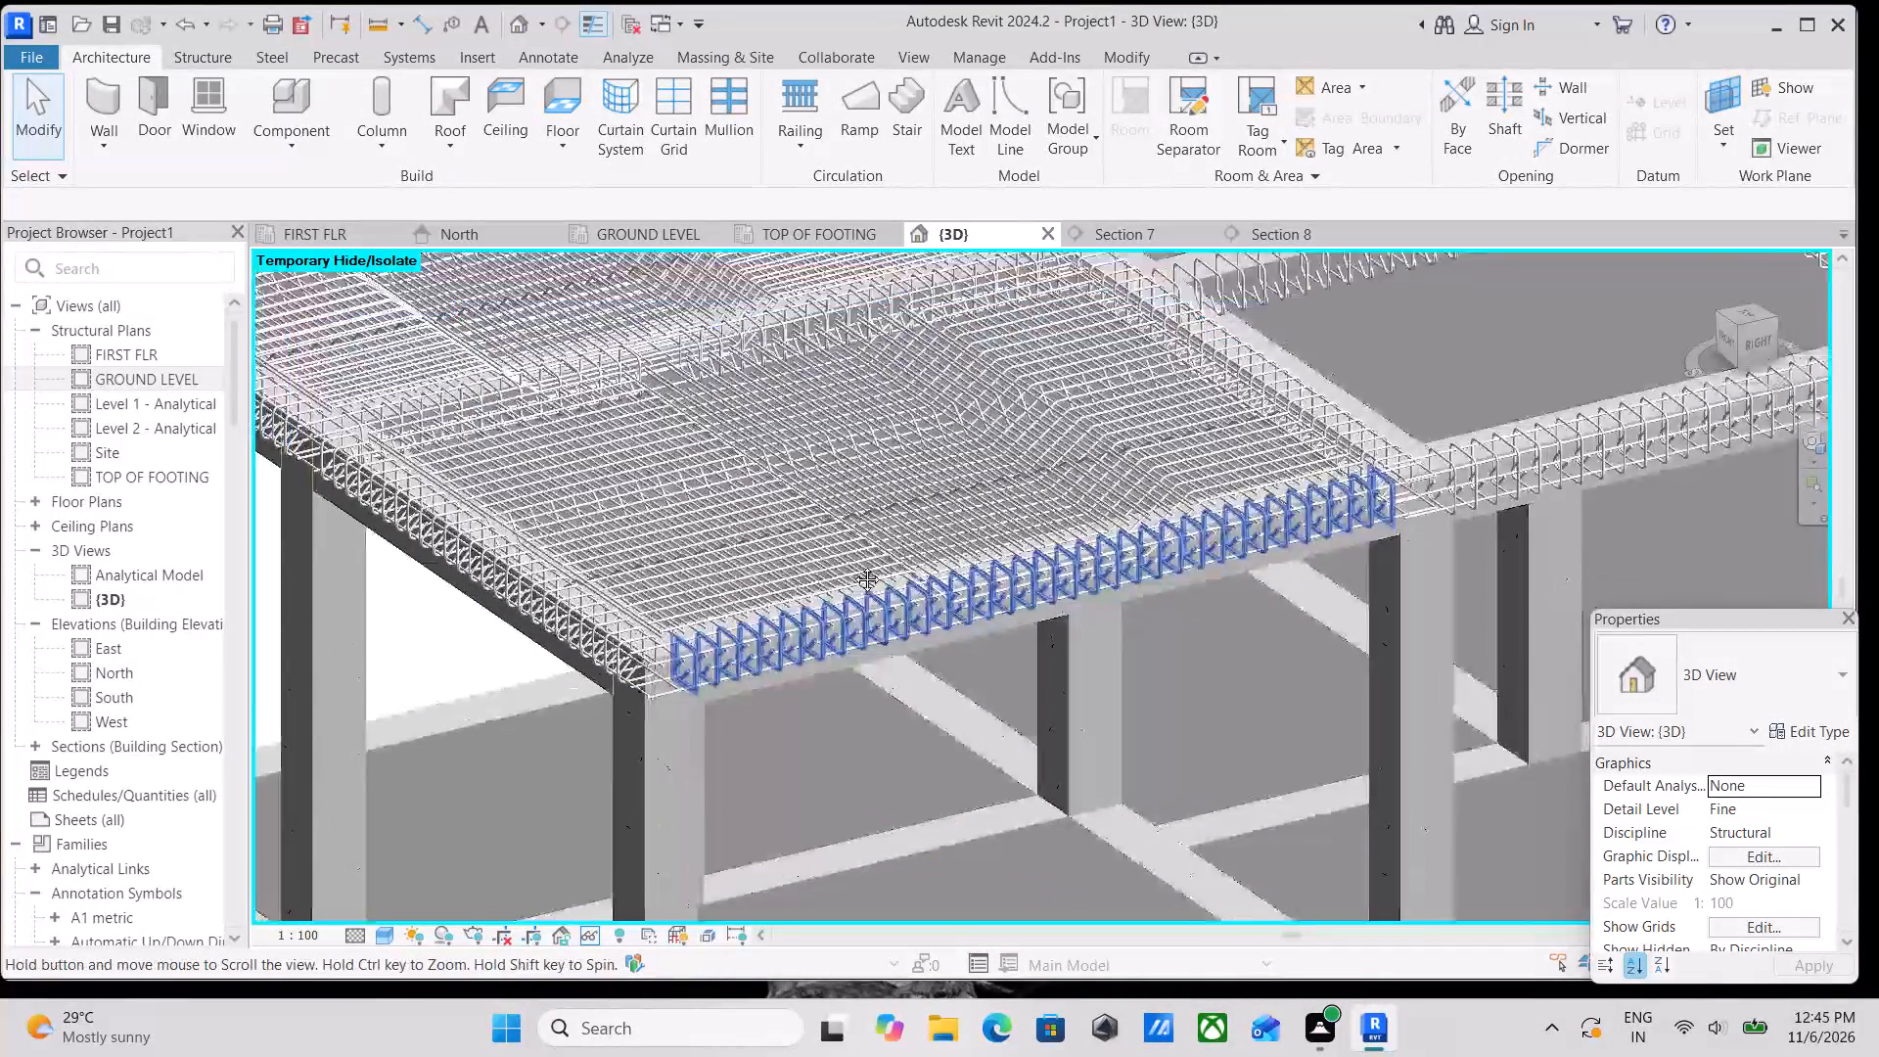
middle_click_drag(852, 565, 806, 514)
scroll(1073, 458, "up", 3)
middle_click_drag(1158, 435, 907, 661)
middle_click_drag(1197, 587, 738, 623)
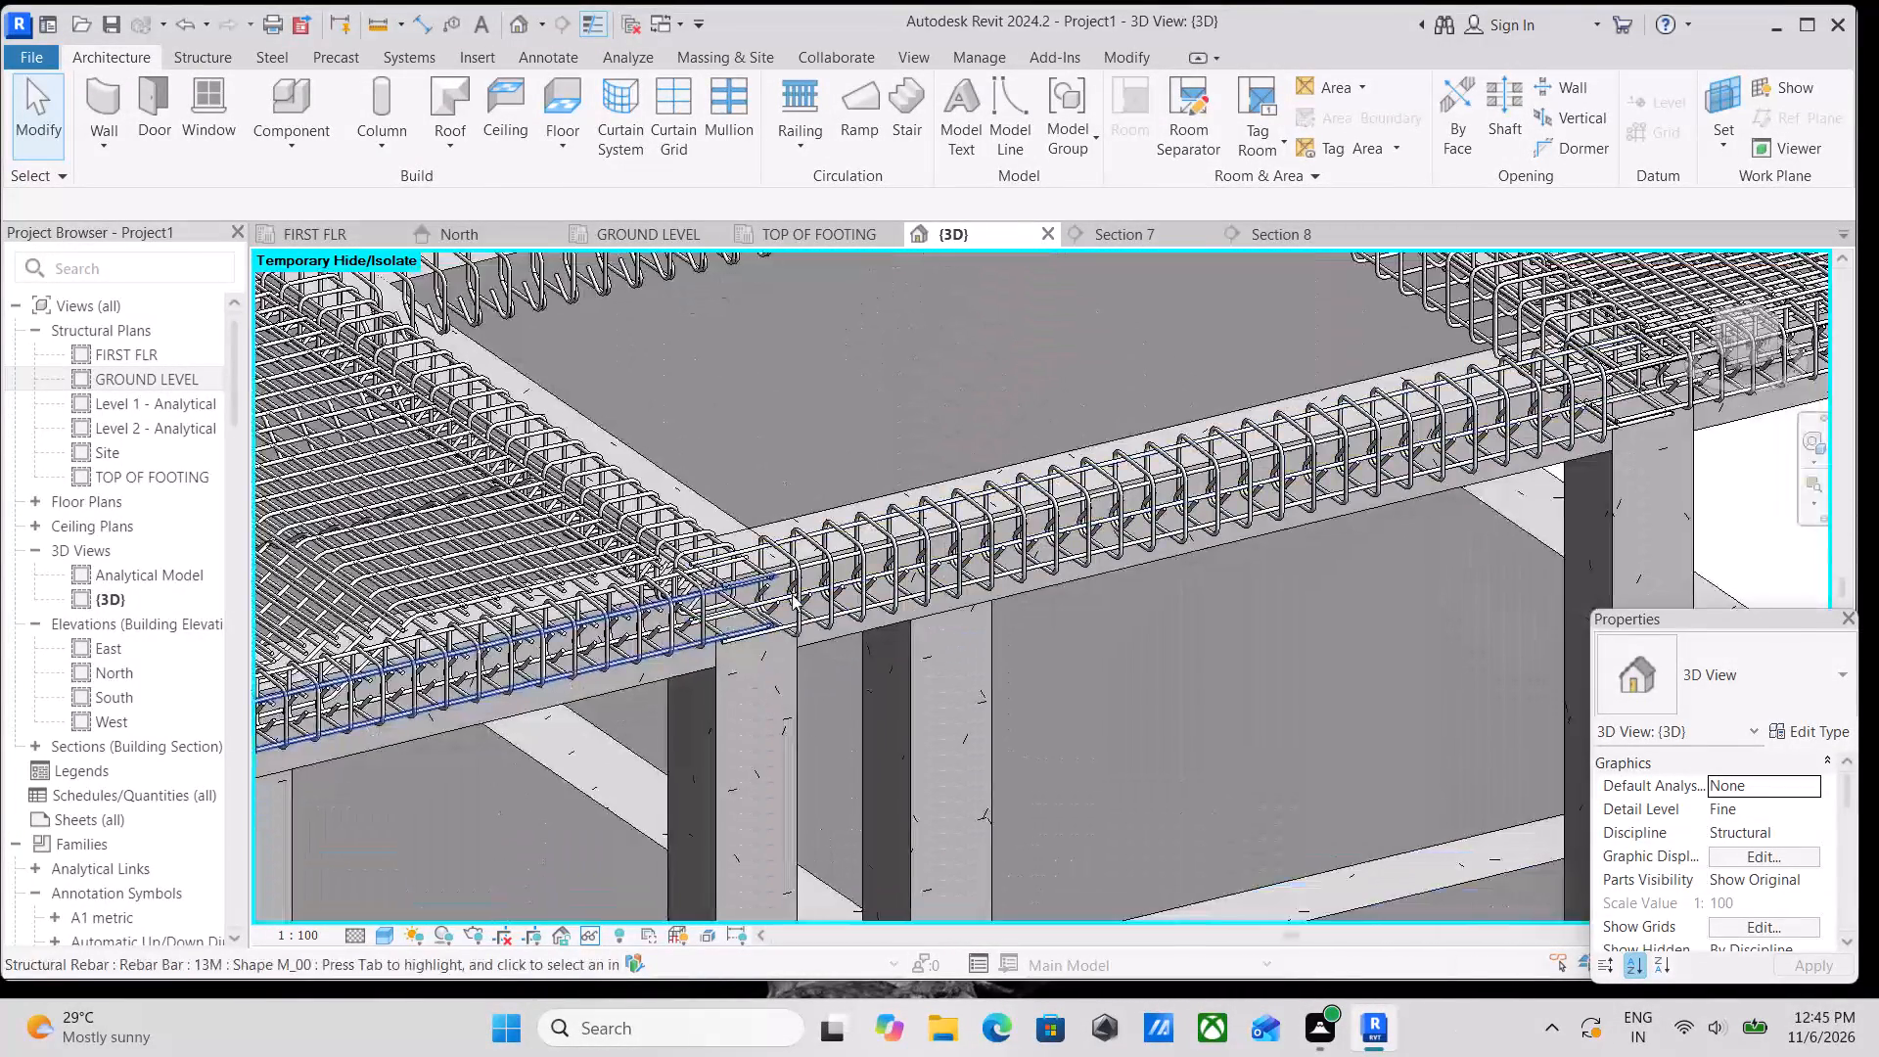
scroll(1161, 509, "down", 4)
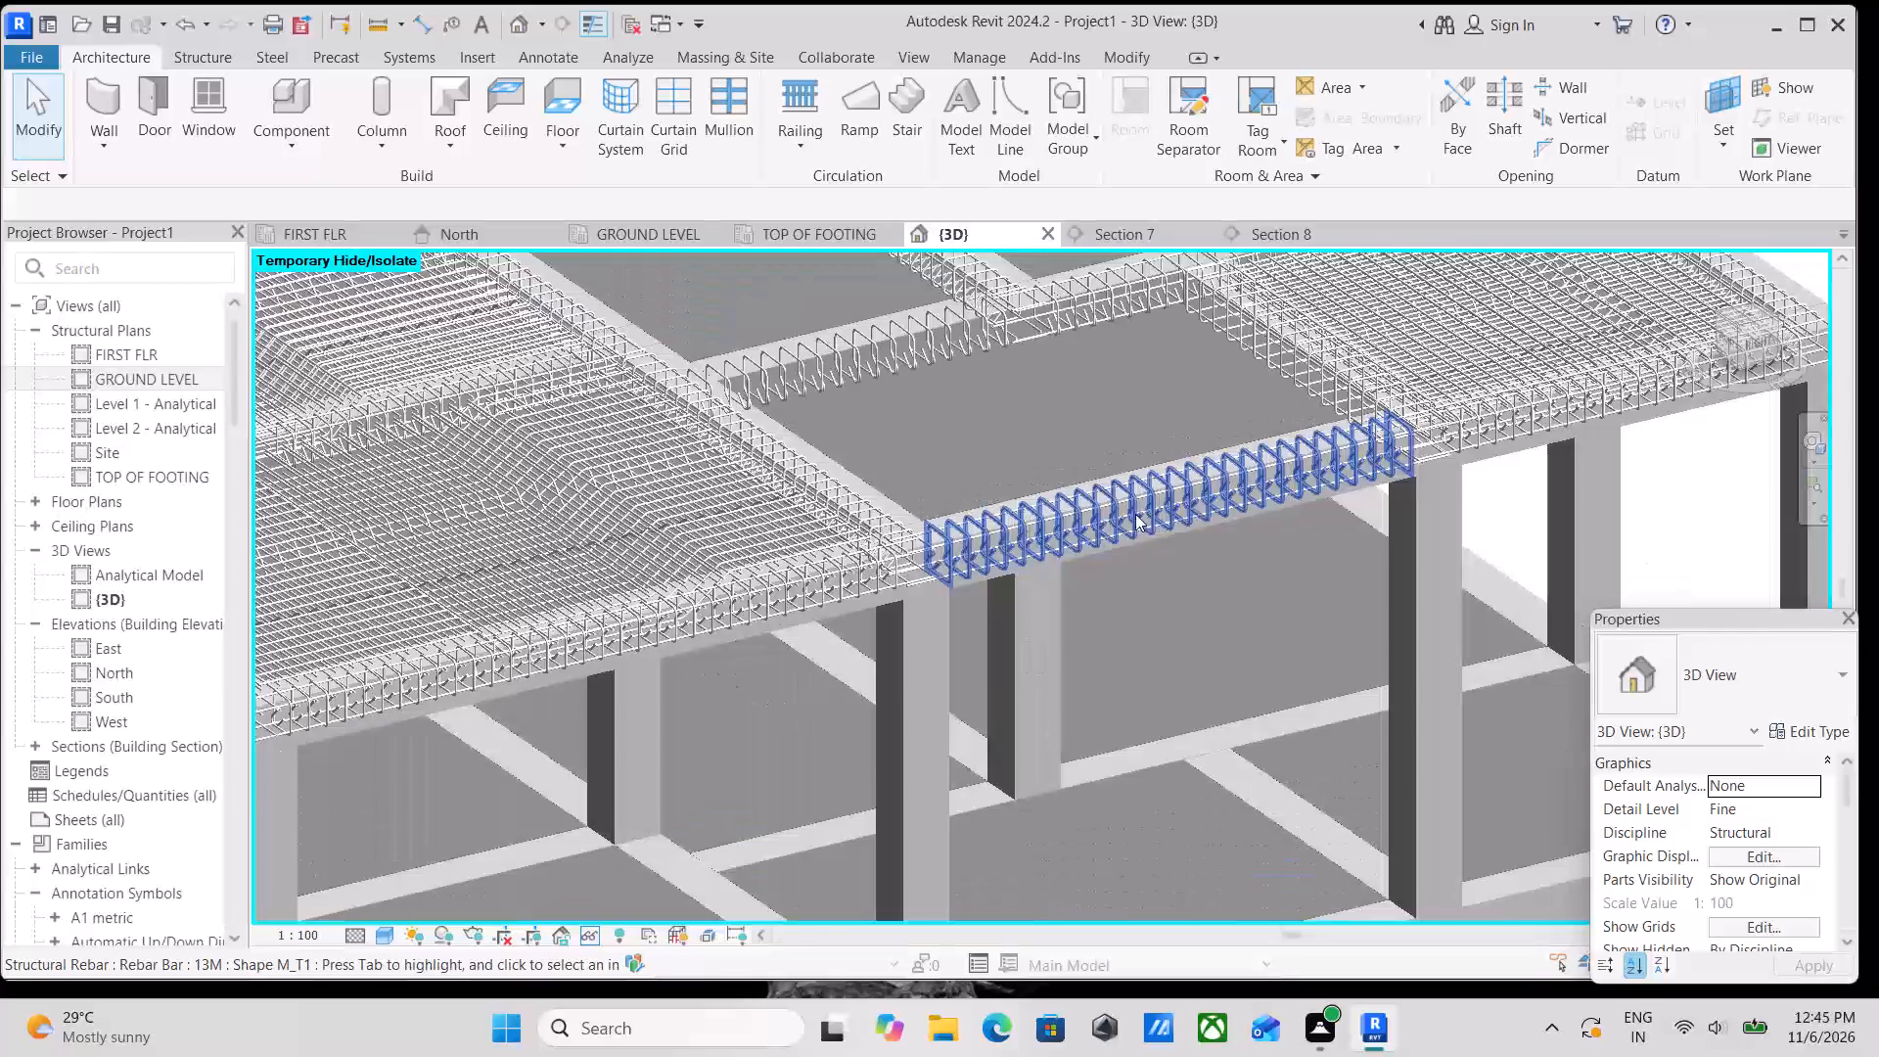
scroll(1090, 511, "down", 3)
middle_click_drag(1036, 522, 1043, 574)
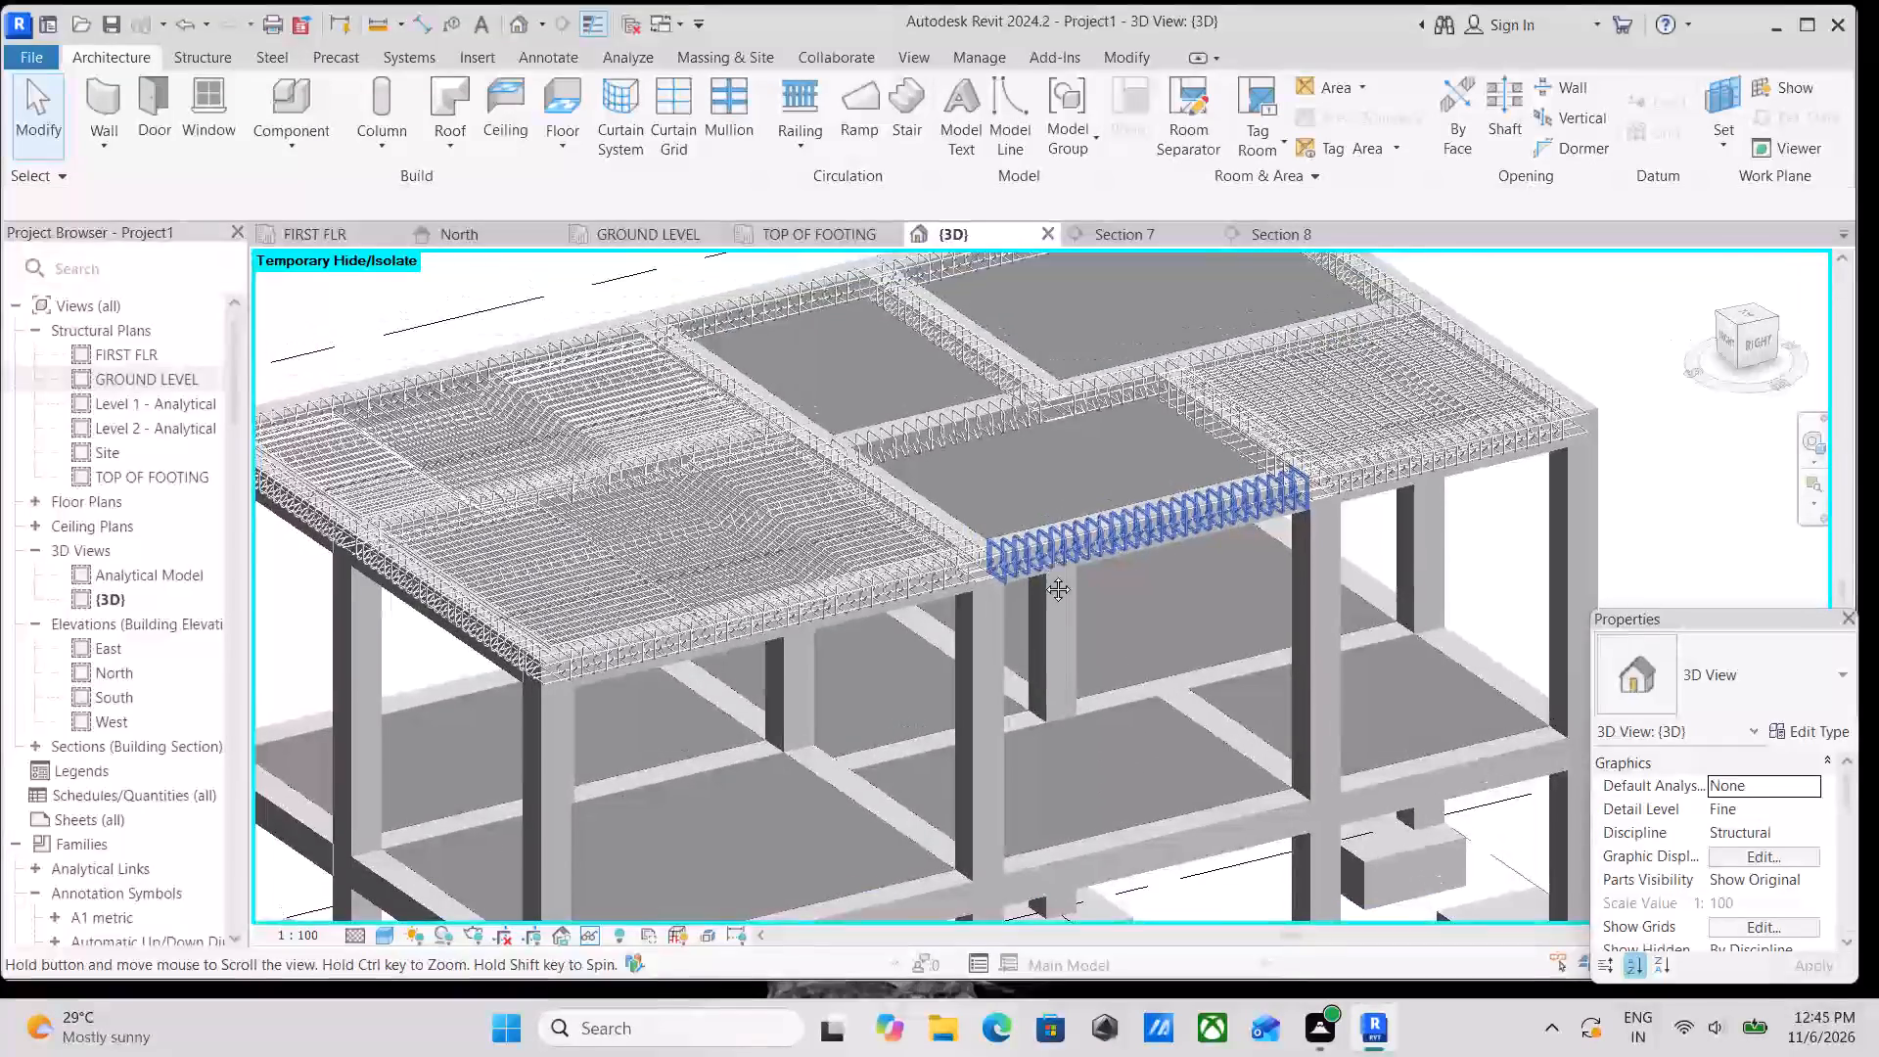
middle_click_drag(1043, 574, 1031, 697)
middle_click_drag(1167, 567, 1254, 689, "shift")
middle_click_drag(1350, 469, 1270, 606)
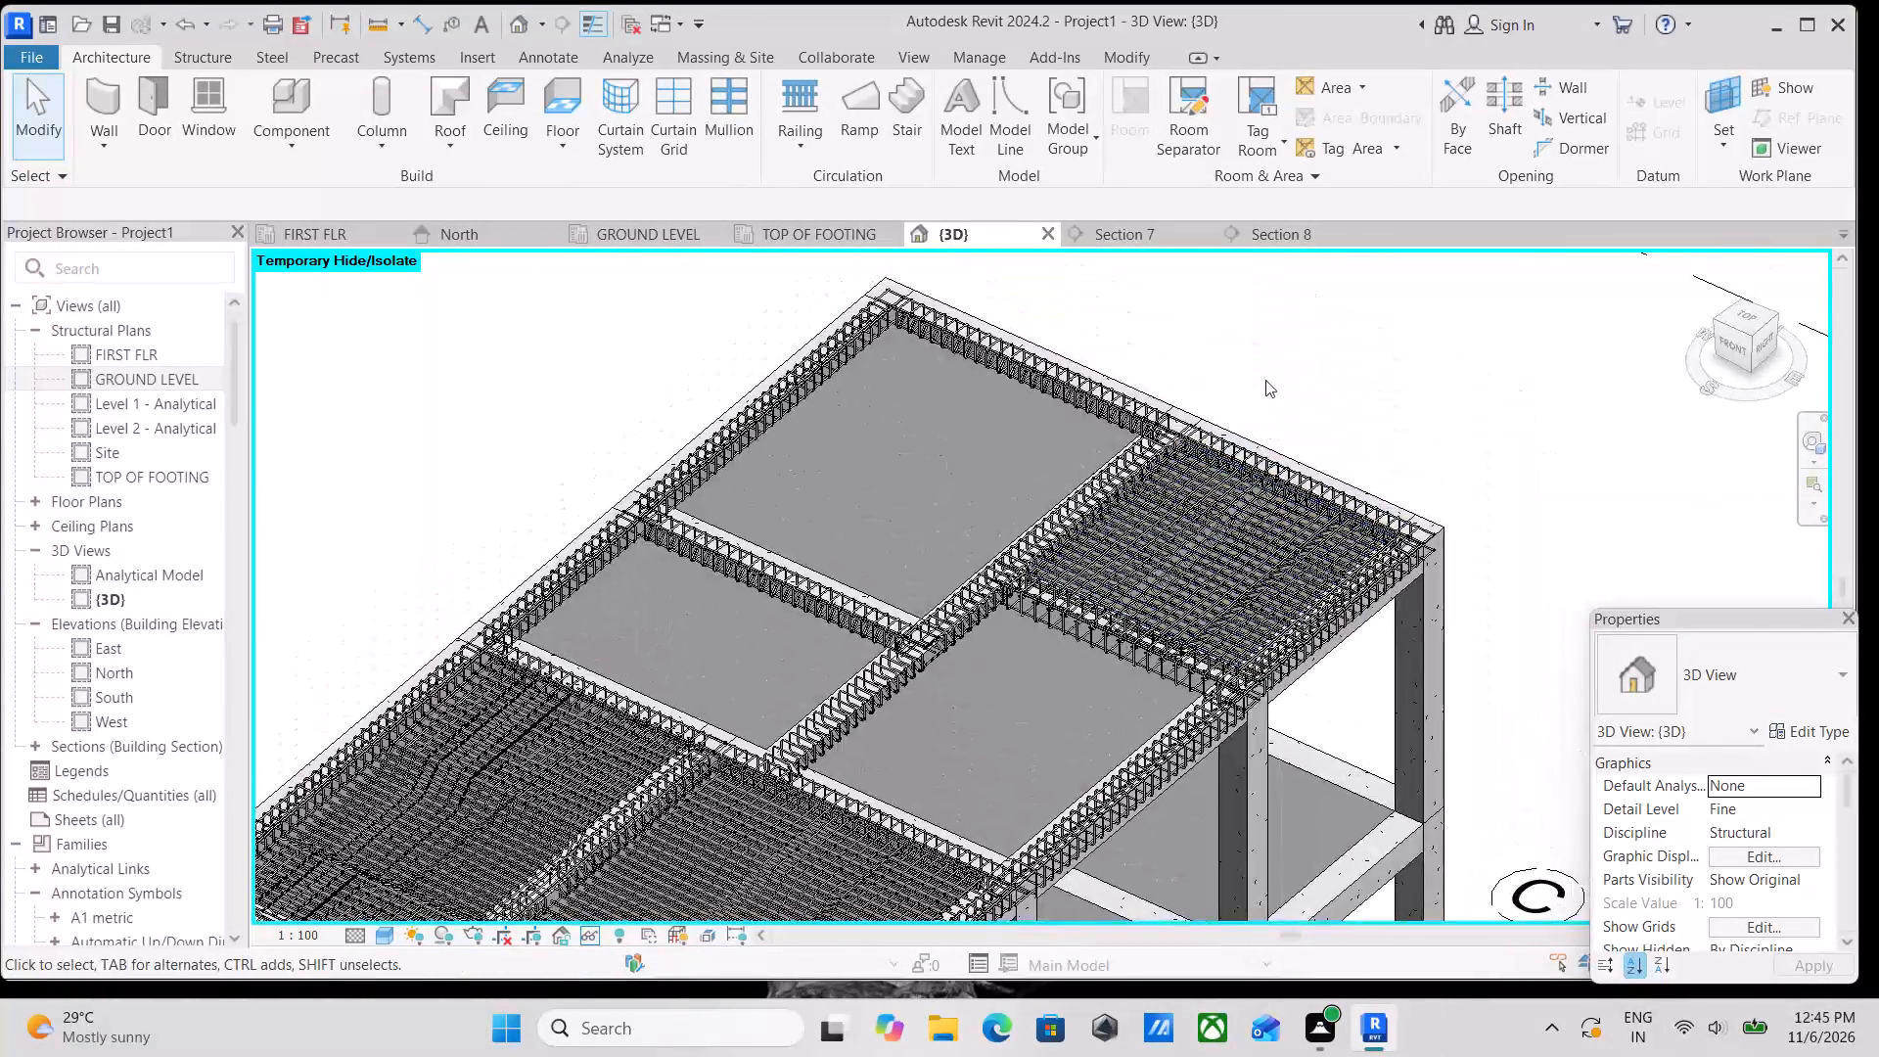
Examine close up the rebar of the reinforced end slab panel and its junctions with the surrounding beams.
scroll(1264, 354, "up", 2)
scroll(1209, 448, "up", 3)
middle_click_drag(1101, 577, 1139, 467)
scroll(923, 814, "up", 4)
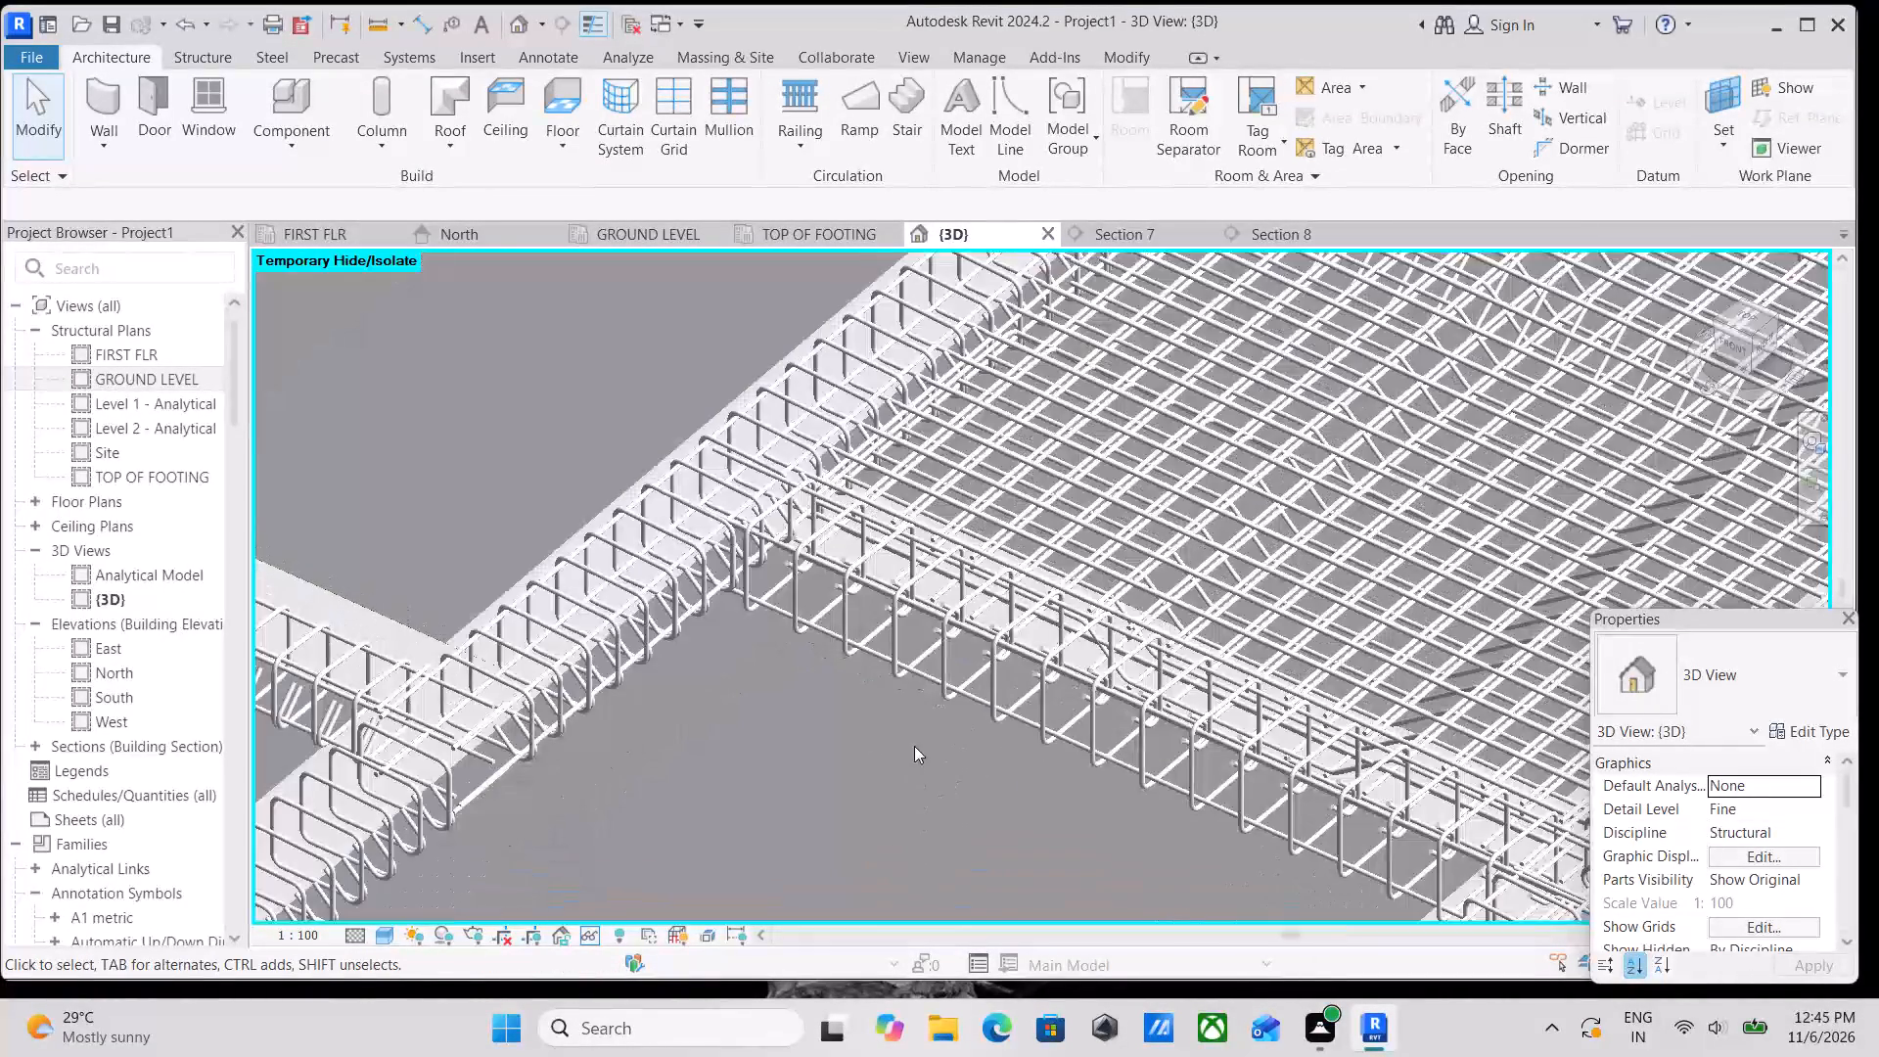
scroll(971, 672, "down", 5)
middle_click_drag(1089, 676, 869, 764)
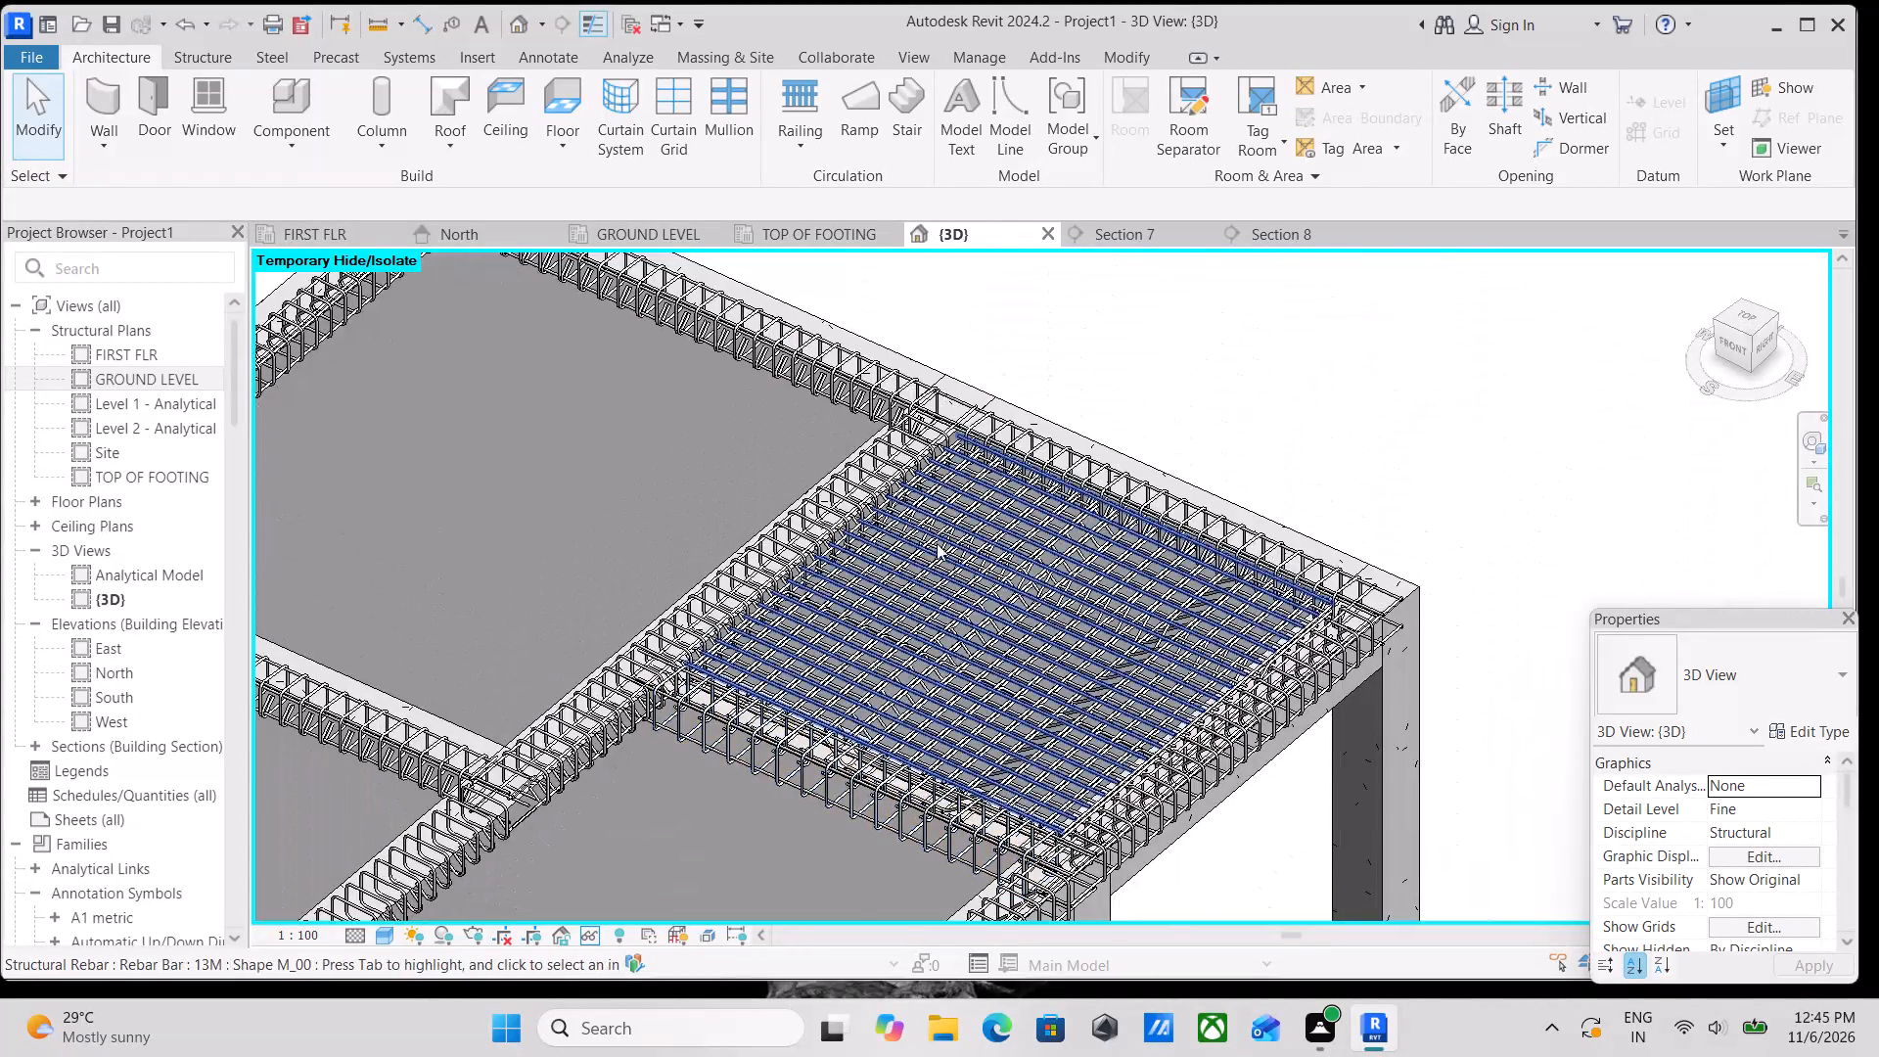
scroll(865, 471, "up", 3)
scroll(996, 411, "up", 11)
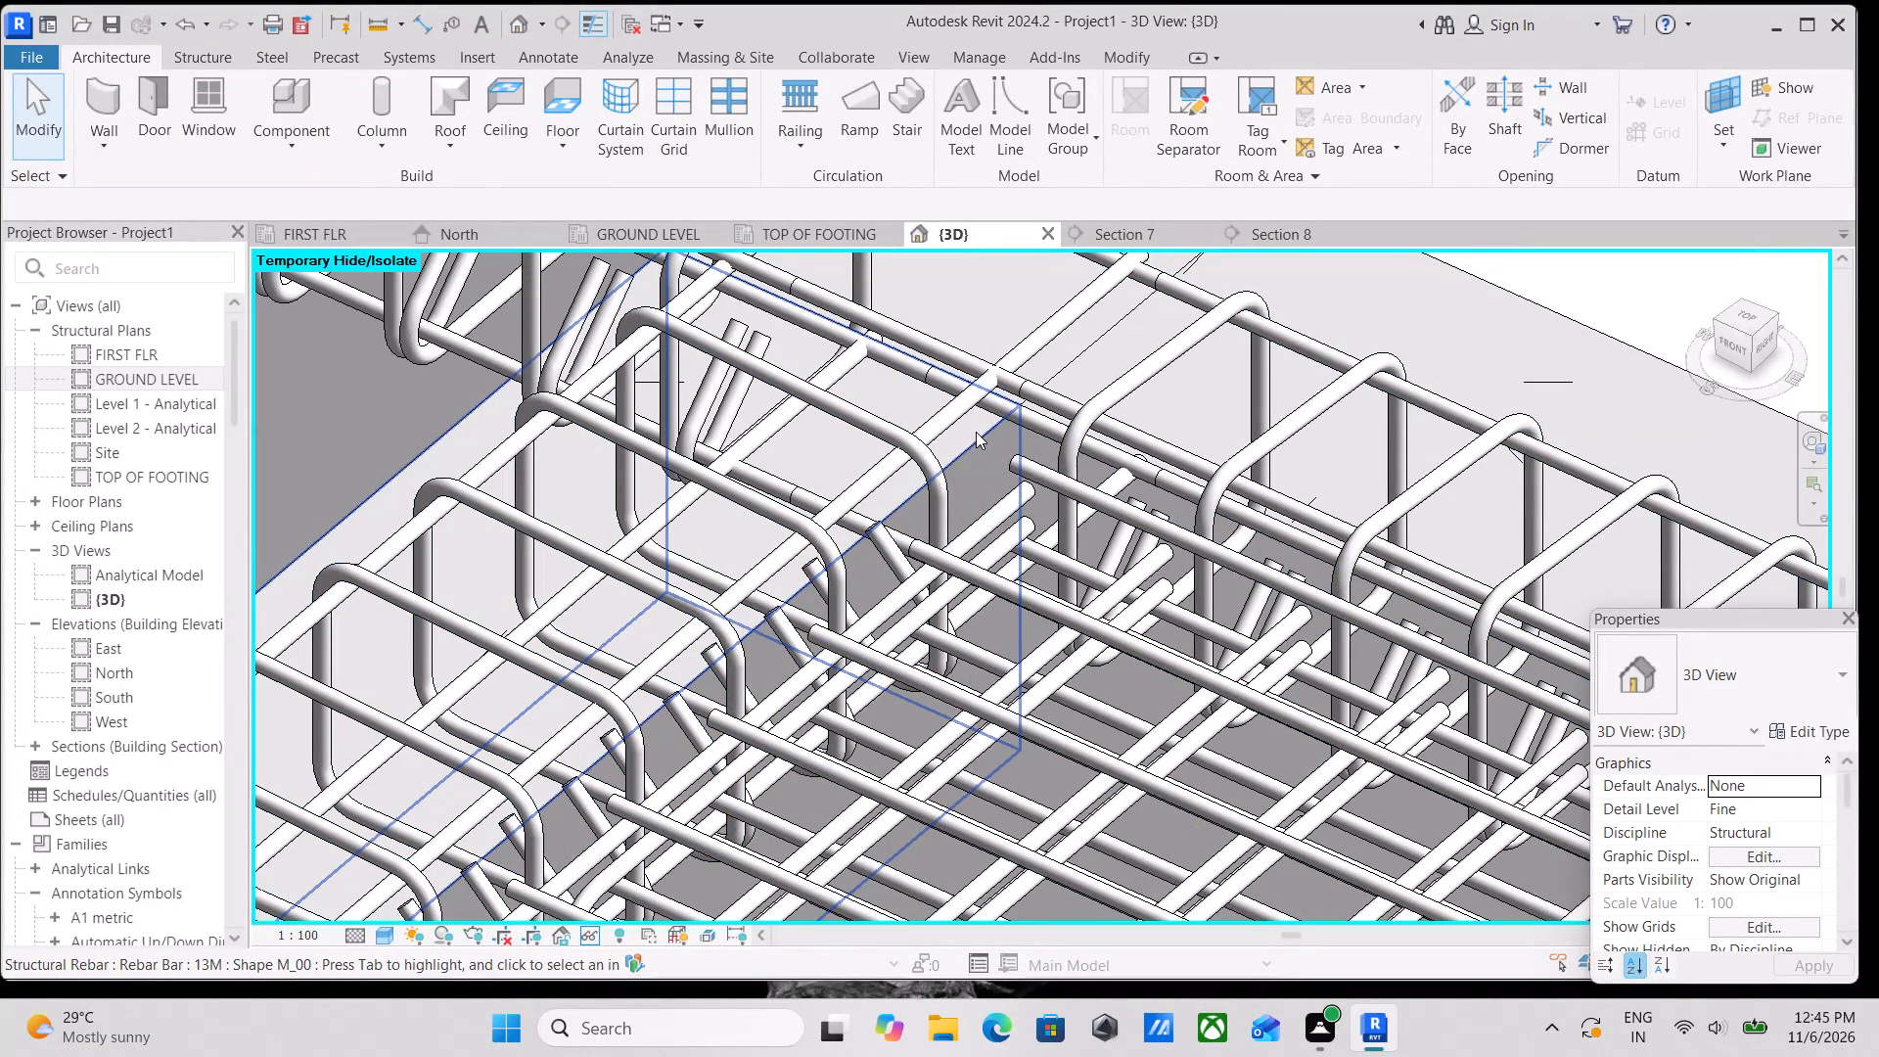
left_click(976, 432)
scroll(977, 432, "down", 4)
middle_click_drag(977, 432, 1007, 507)
key("Escape")
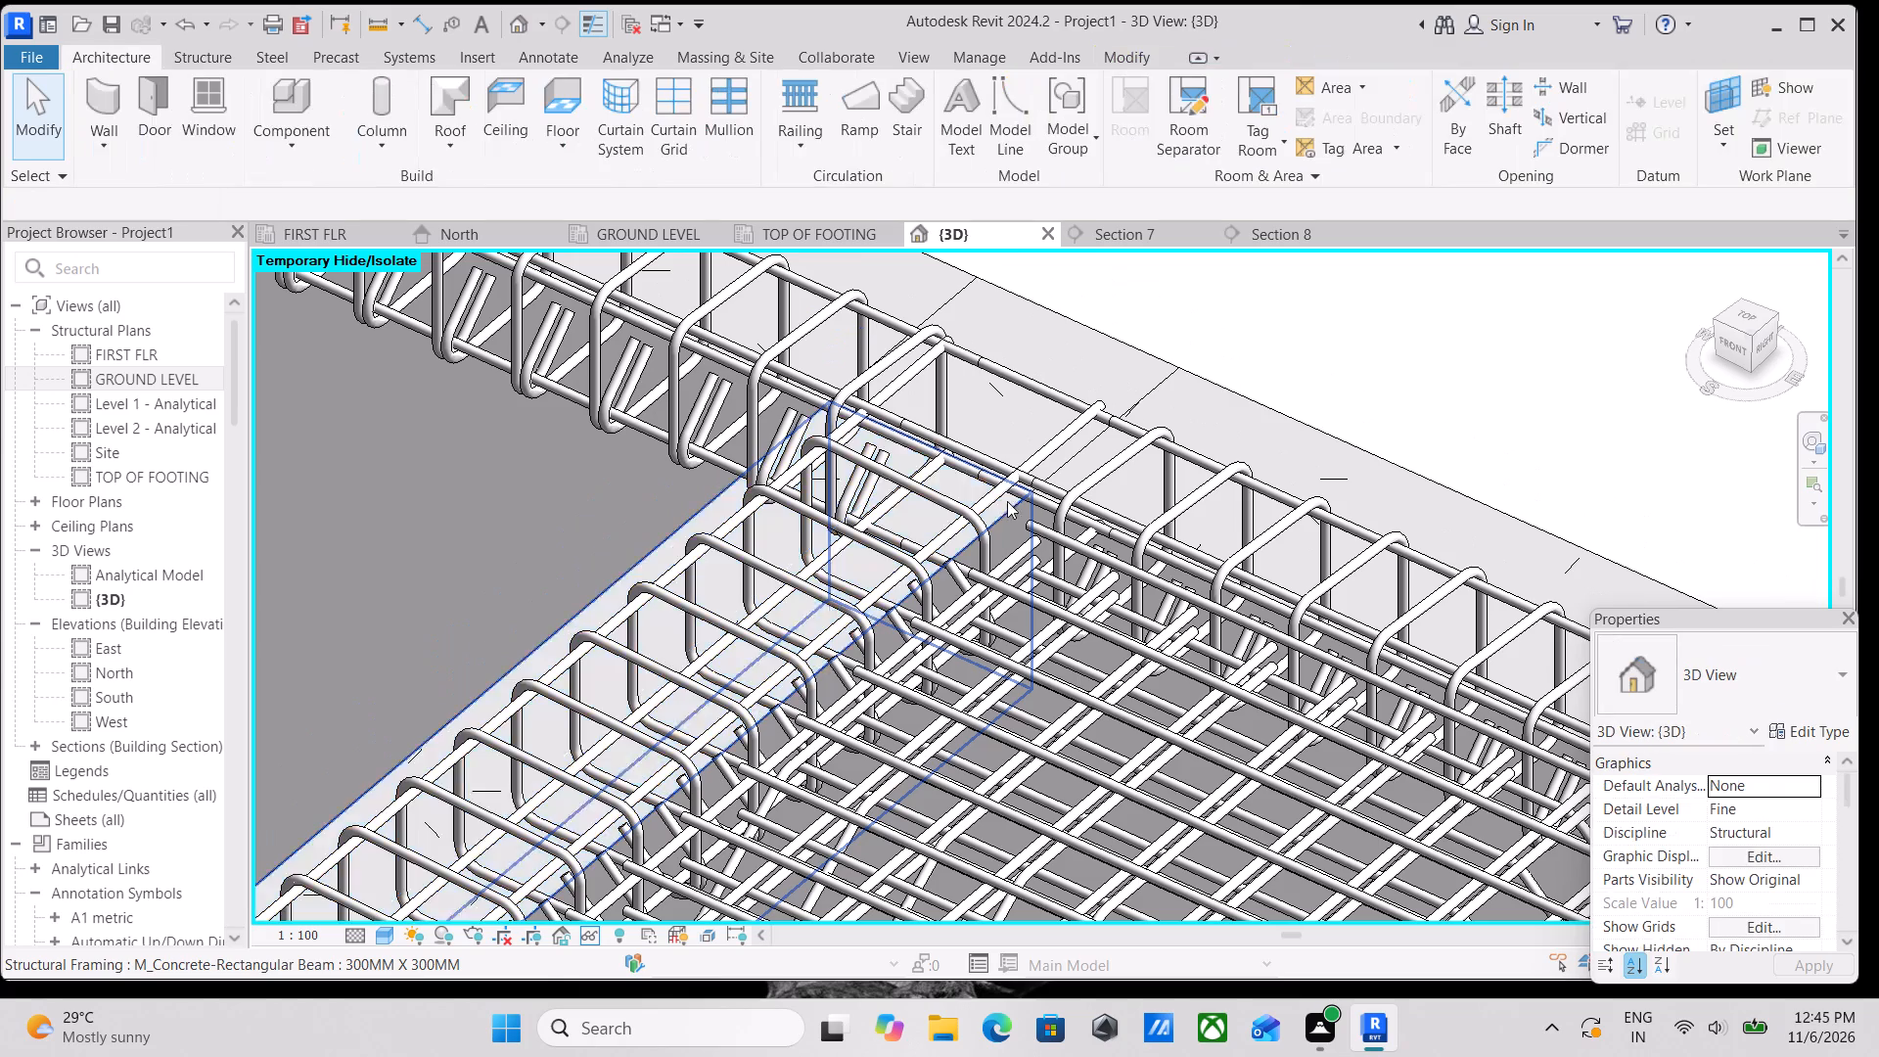
scroll(1004, 516, "up", 2)
scroll(1012, 514, "down", 2)
scroll(1012, 514, "up", 1)
scroll(1012, 514, "down", 4)
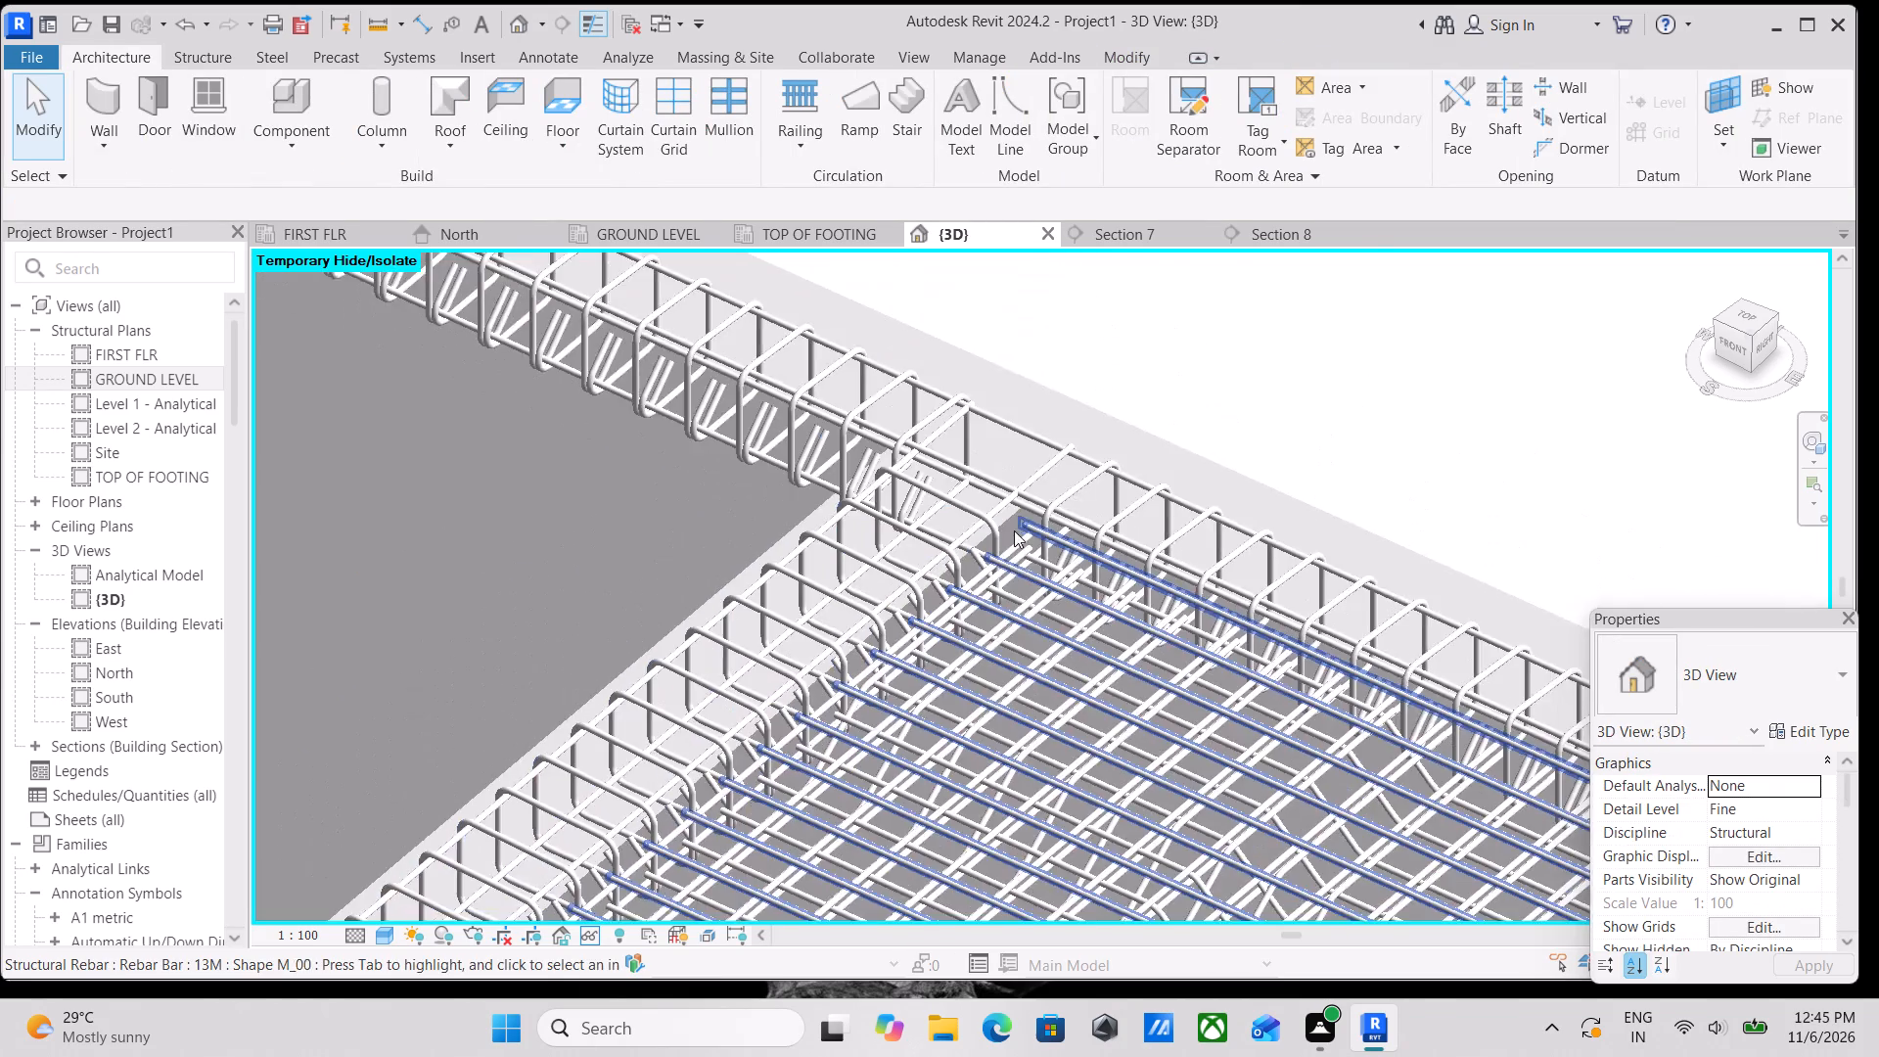
scroll(1014, 530, "down", 1)
middle_click_drag(1014, 530, 1114, 384)
scroll(1024, 521, "down", 3)
middle_click_drag(1003, 539, 1089, 392)
scroll(754, 687, "up", 4)
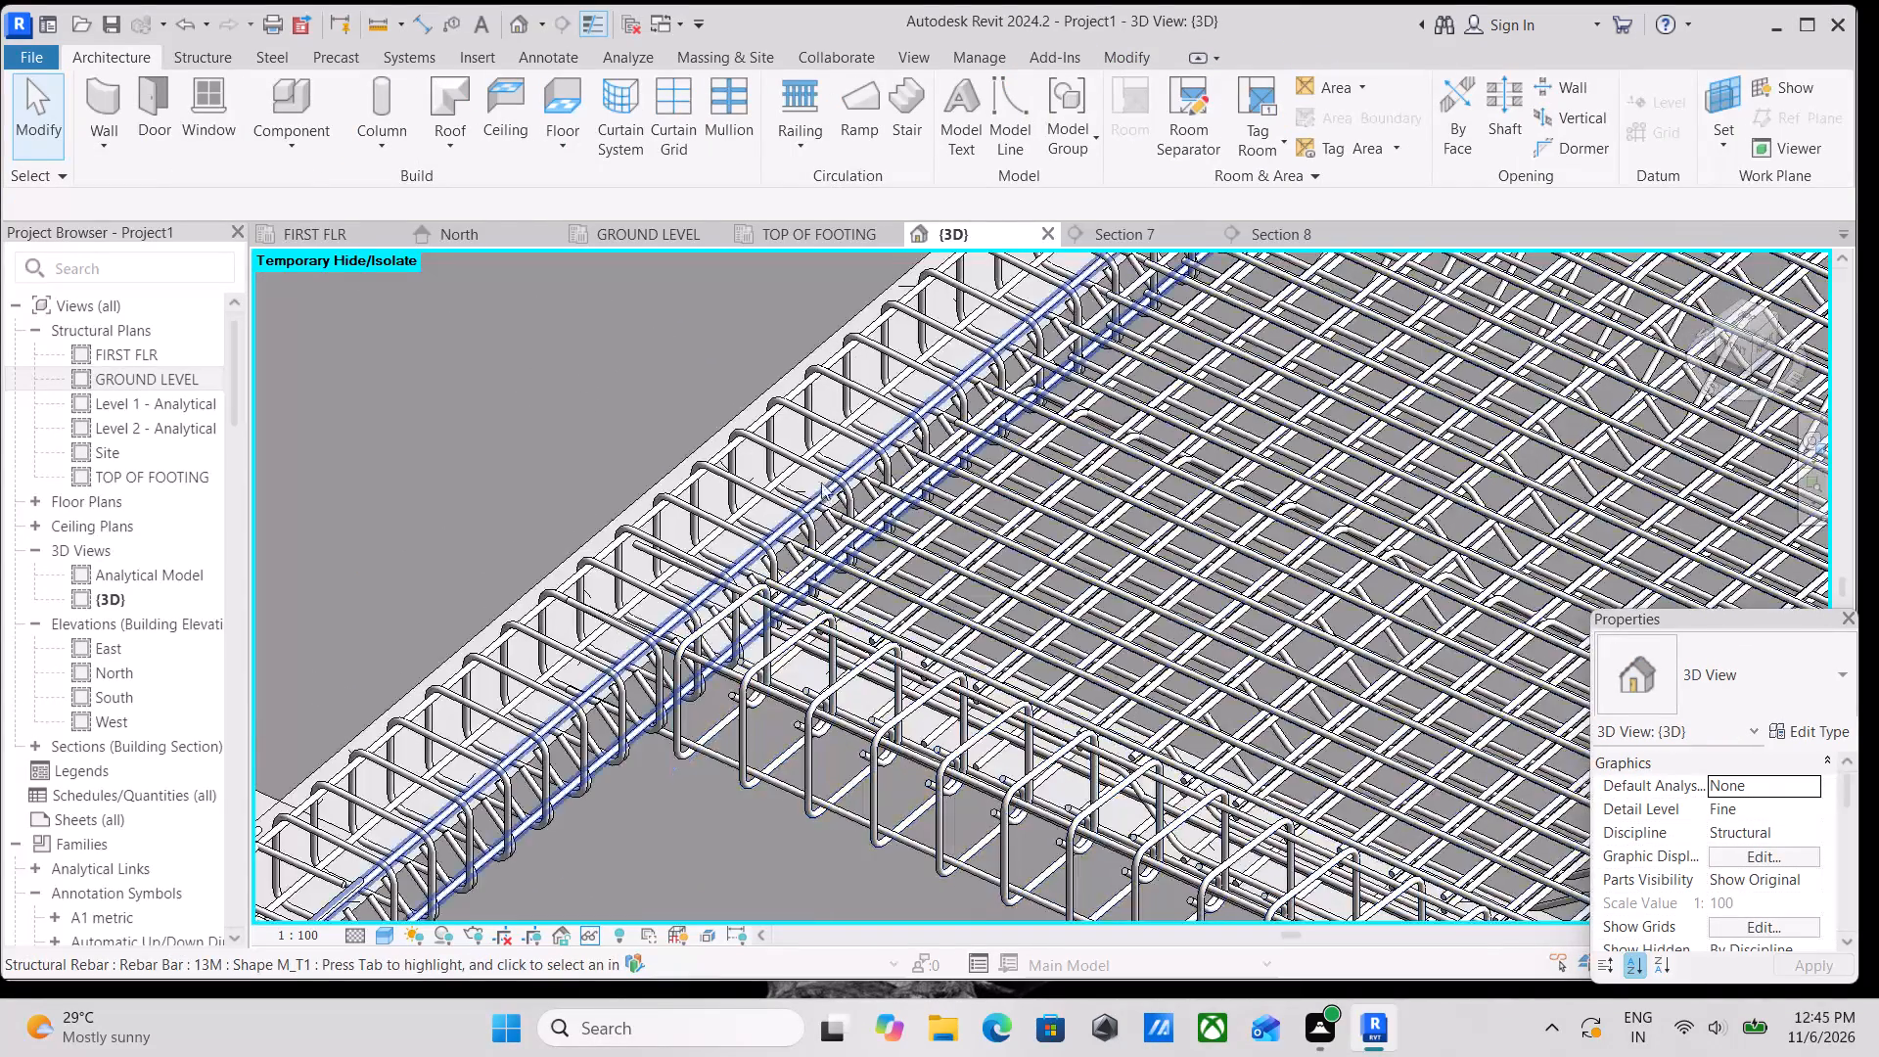
middle_click_drag(865, 470, 53, 380)
scroll(745, 474, "down", 3)
middle_click_drag(751, 471, 837, 393)
scroll(1078, 573, "up", 3)
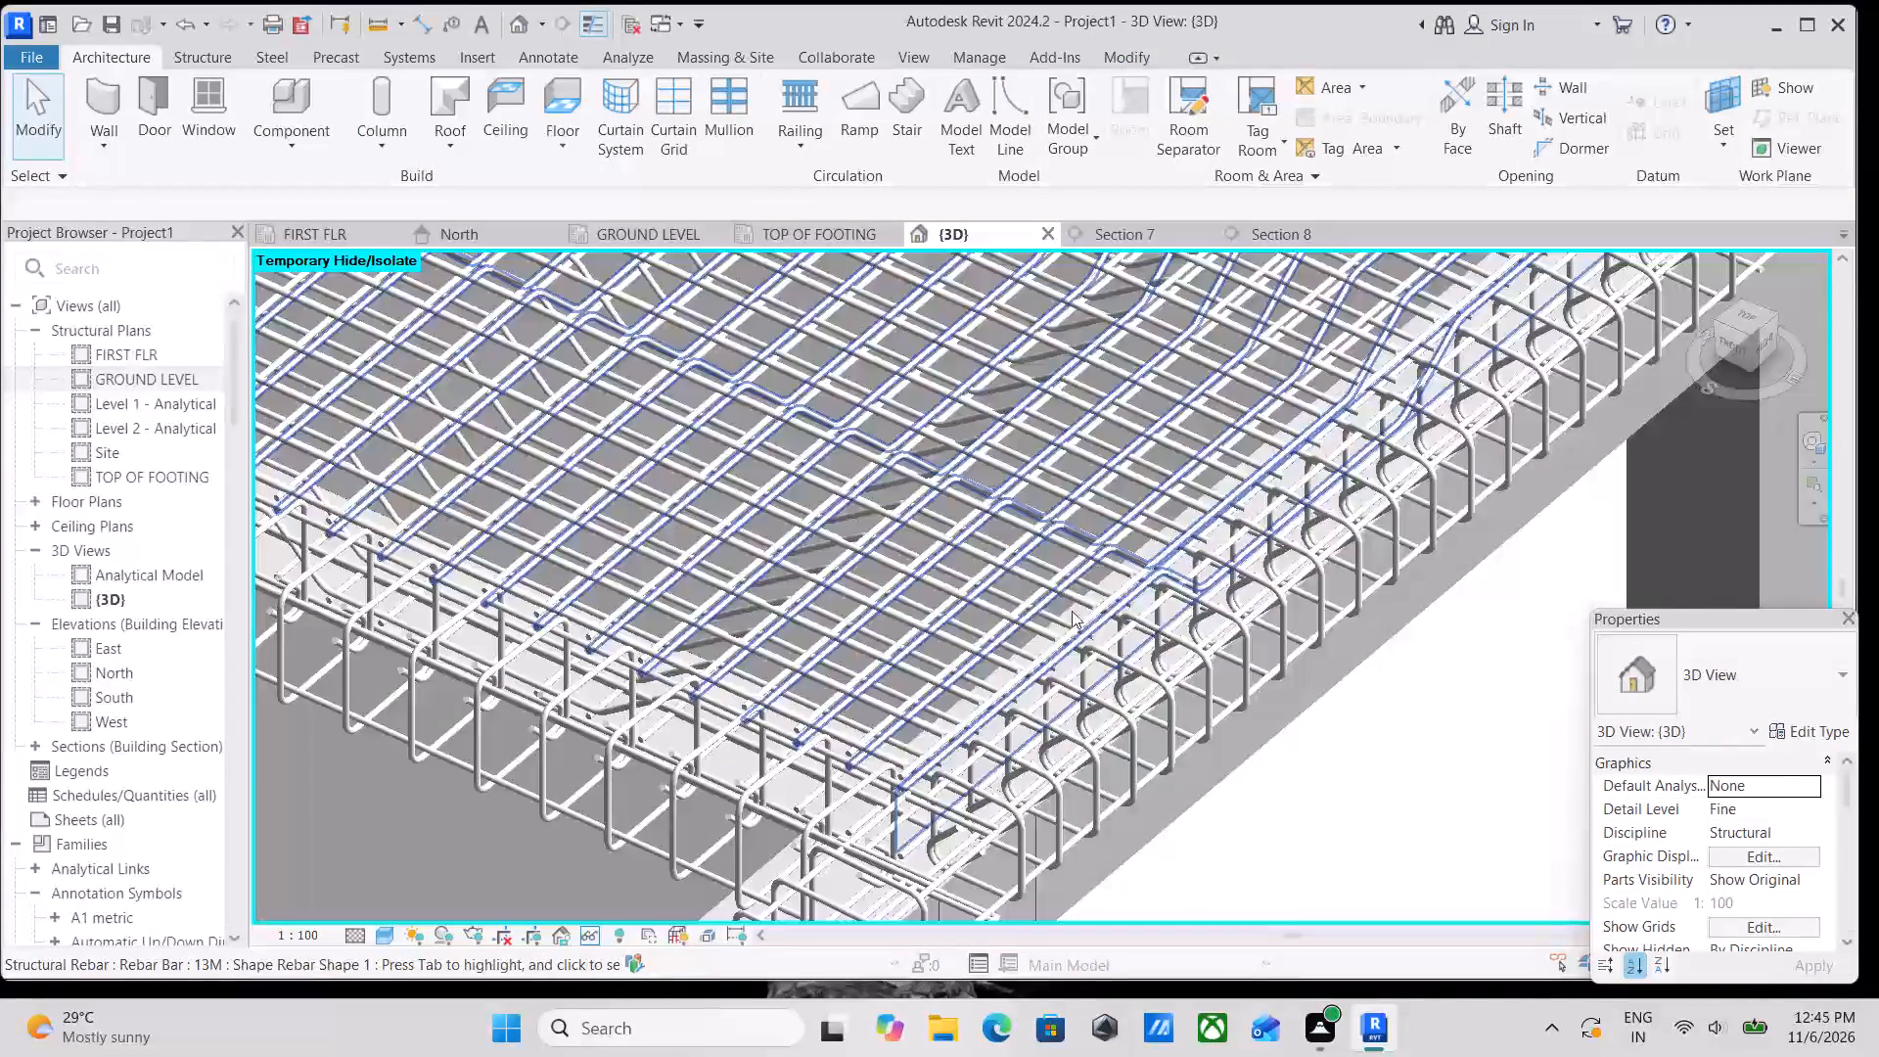
scroll(844, 729, "up", 3)
scroll(882, 657, "up", 2)
middle_click_drag(898, 648, 816, 496)
scroll(925, 559, "down", 8)
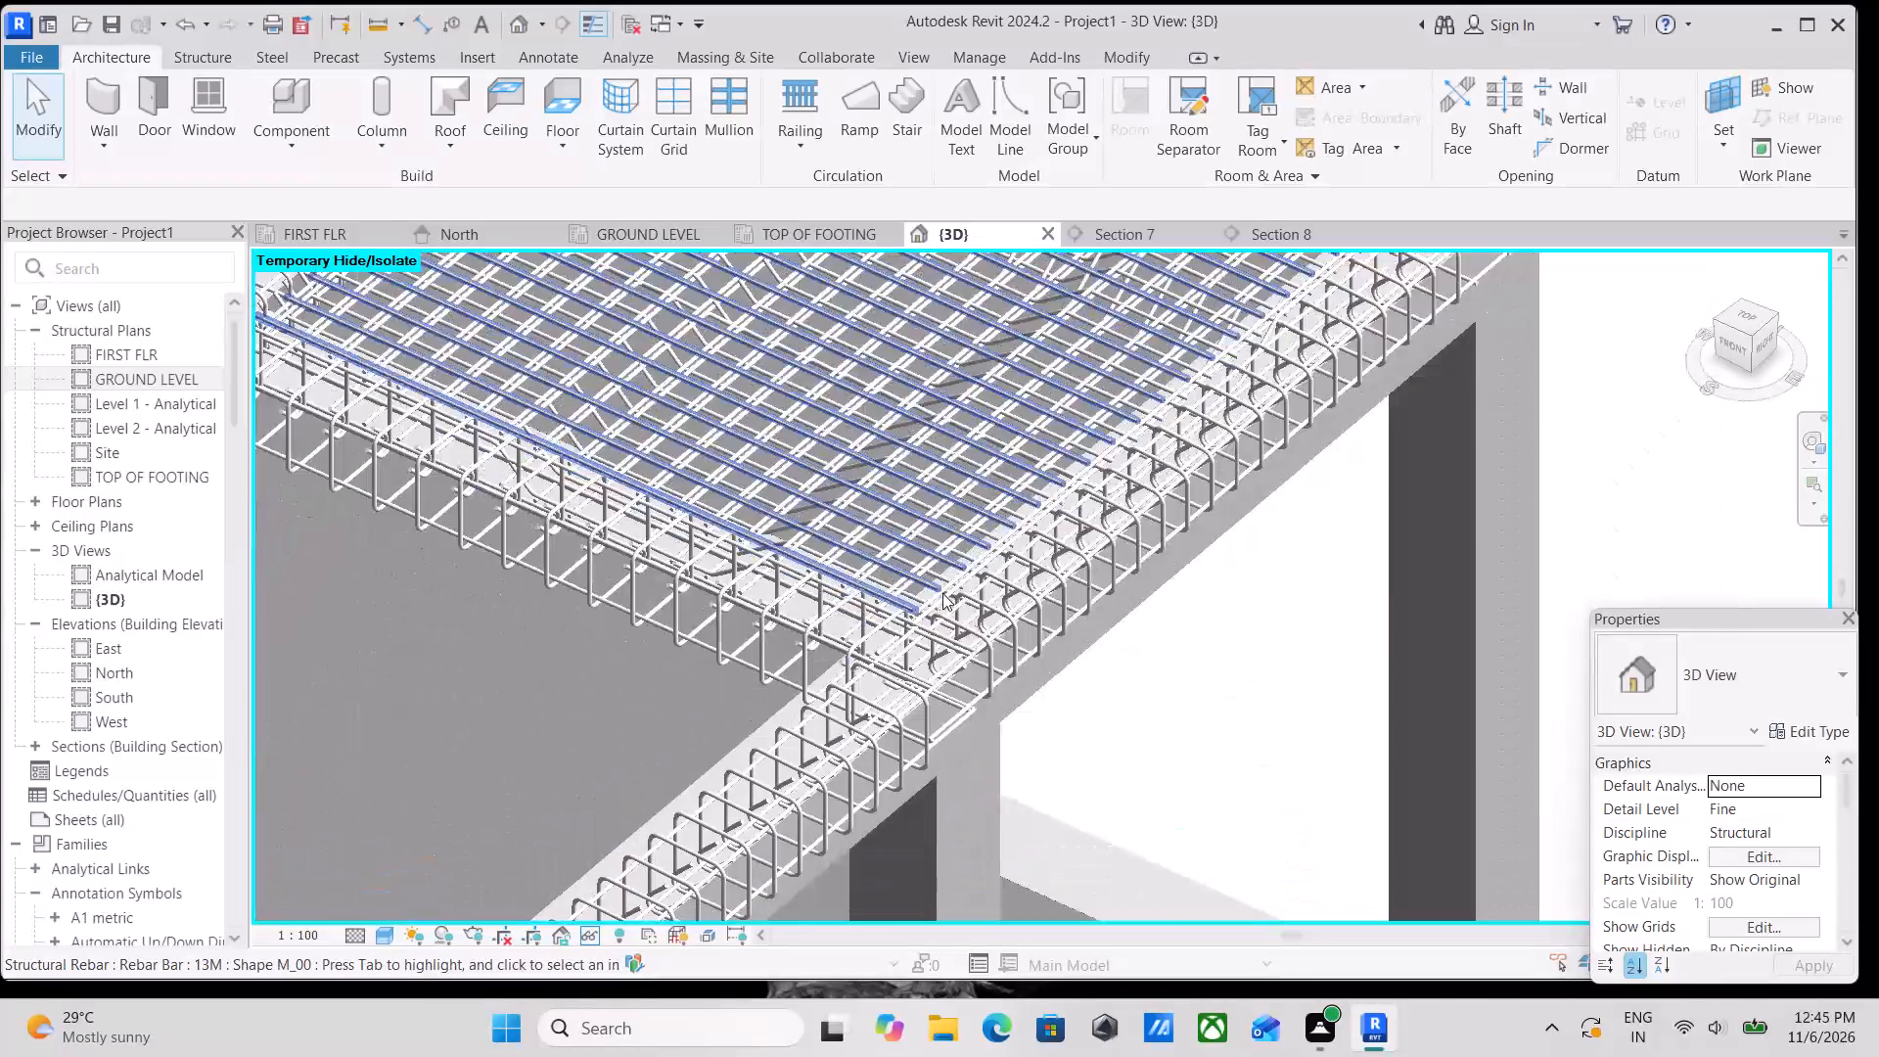
scroll(947, 596, "down", 2)
middle_click_drag(985, 598, 836, 428, "shift")
middle_click_drag(814, 670, 833, 456)
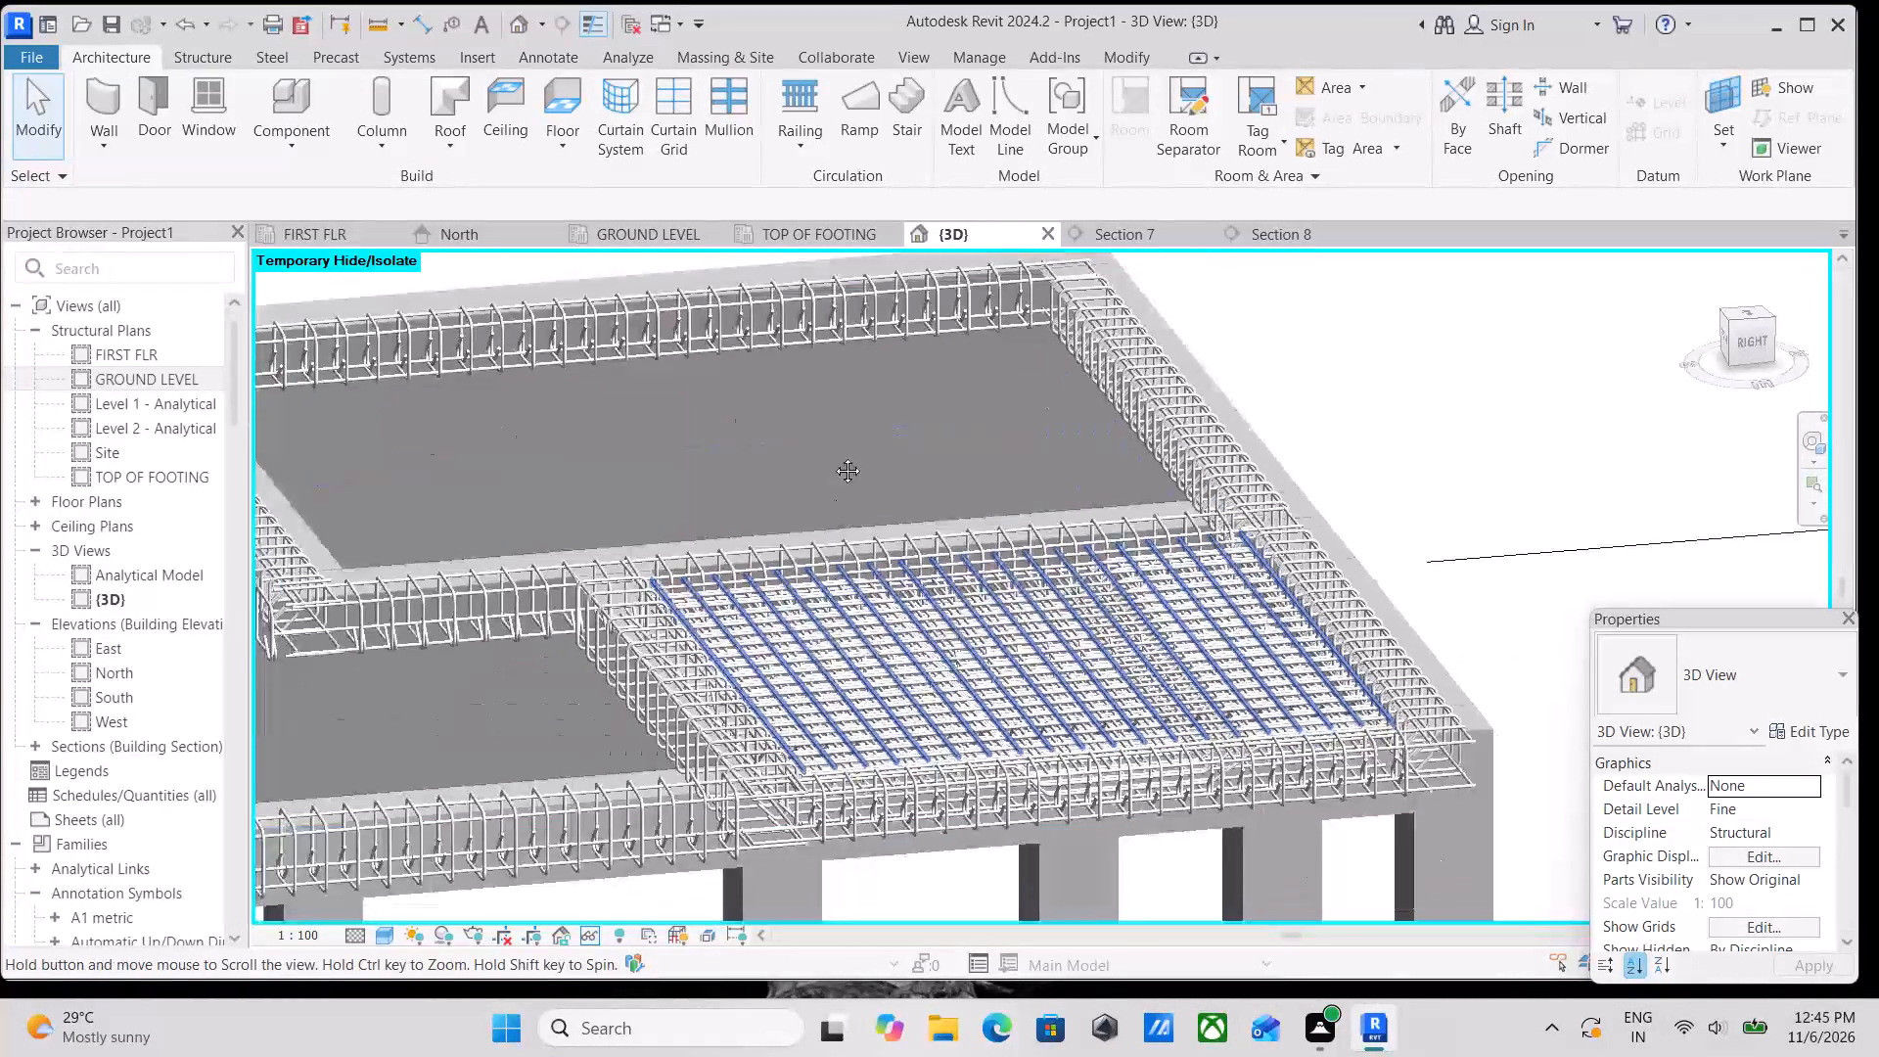
middle_click_drag(833, 456, 852, 418)
Propagate the rebar of the reinforced first-floor corner slab near grids 1 and C, aligned by host, to the adjoining bare slab nearer grid B.
middle_click_drag(973, 688, 1230, 467, "shift")
middle_click_drag(750, 502, 930, 833, "shift")
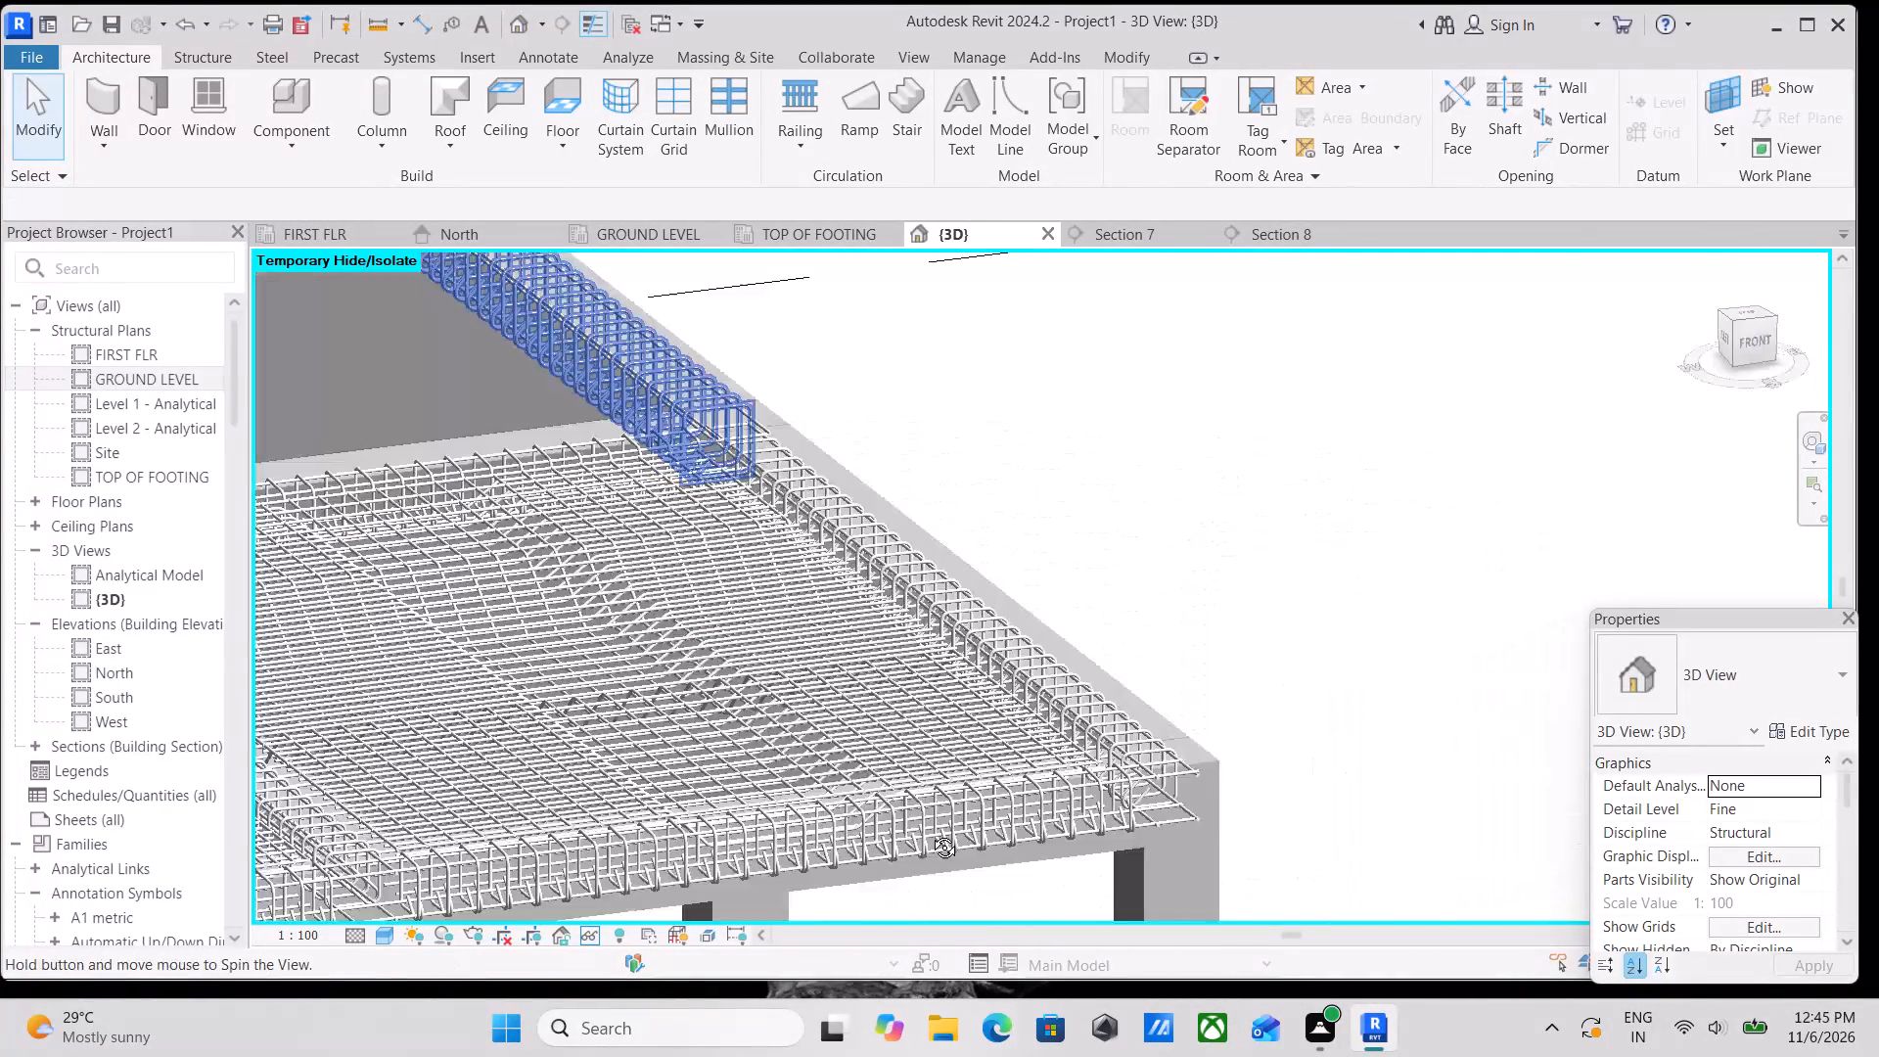
middle_click_drag(930, 833, 988, 907, "shift")
middle_click_drag(892, 701, 1214, 737)
scroll(524, 555, "down", 3)
middle_click_drag(524, 555, 915, 858)
scroll(432, 496, "down", 1)
middle_click_drag(432, 496, 880, 513)
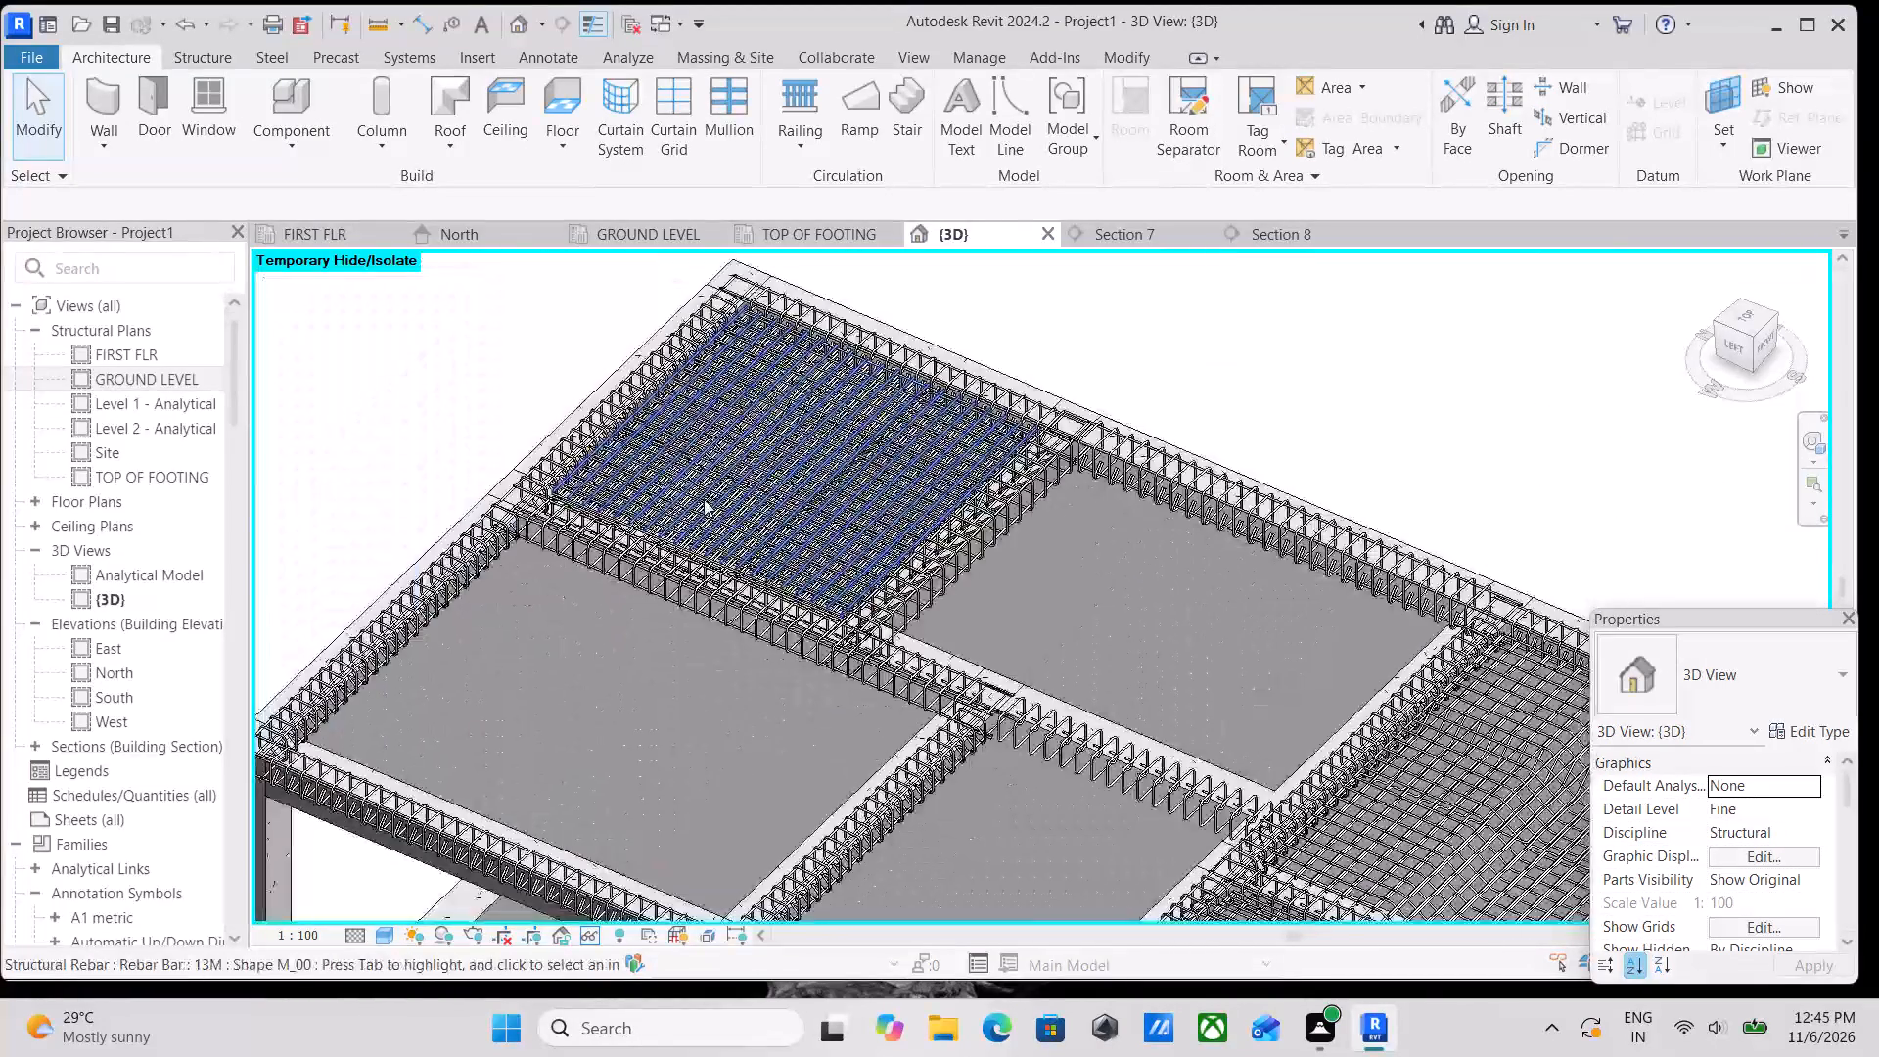
scroll(649, 415, "up", 4)
scroll(521, 577, "up", 7)
middle_click_drag(687, 418, 712, 620, "shift")
scroll(885, 444, "down", 8)
middle_click_drag(875, 502, 796, 830)
middle_click_drag(849, 597, 826, 717)
scroll(818, 447, "up", 7)
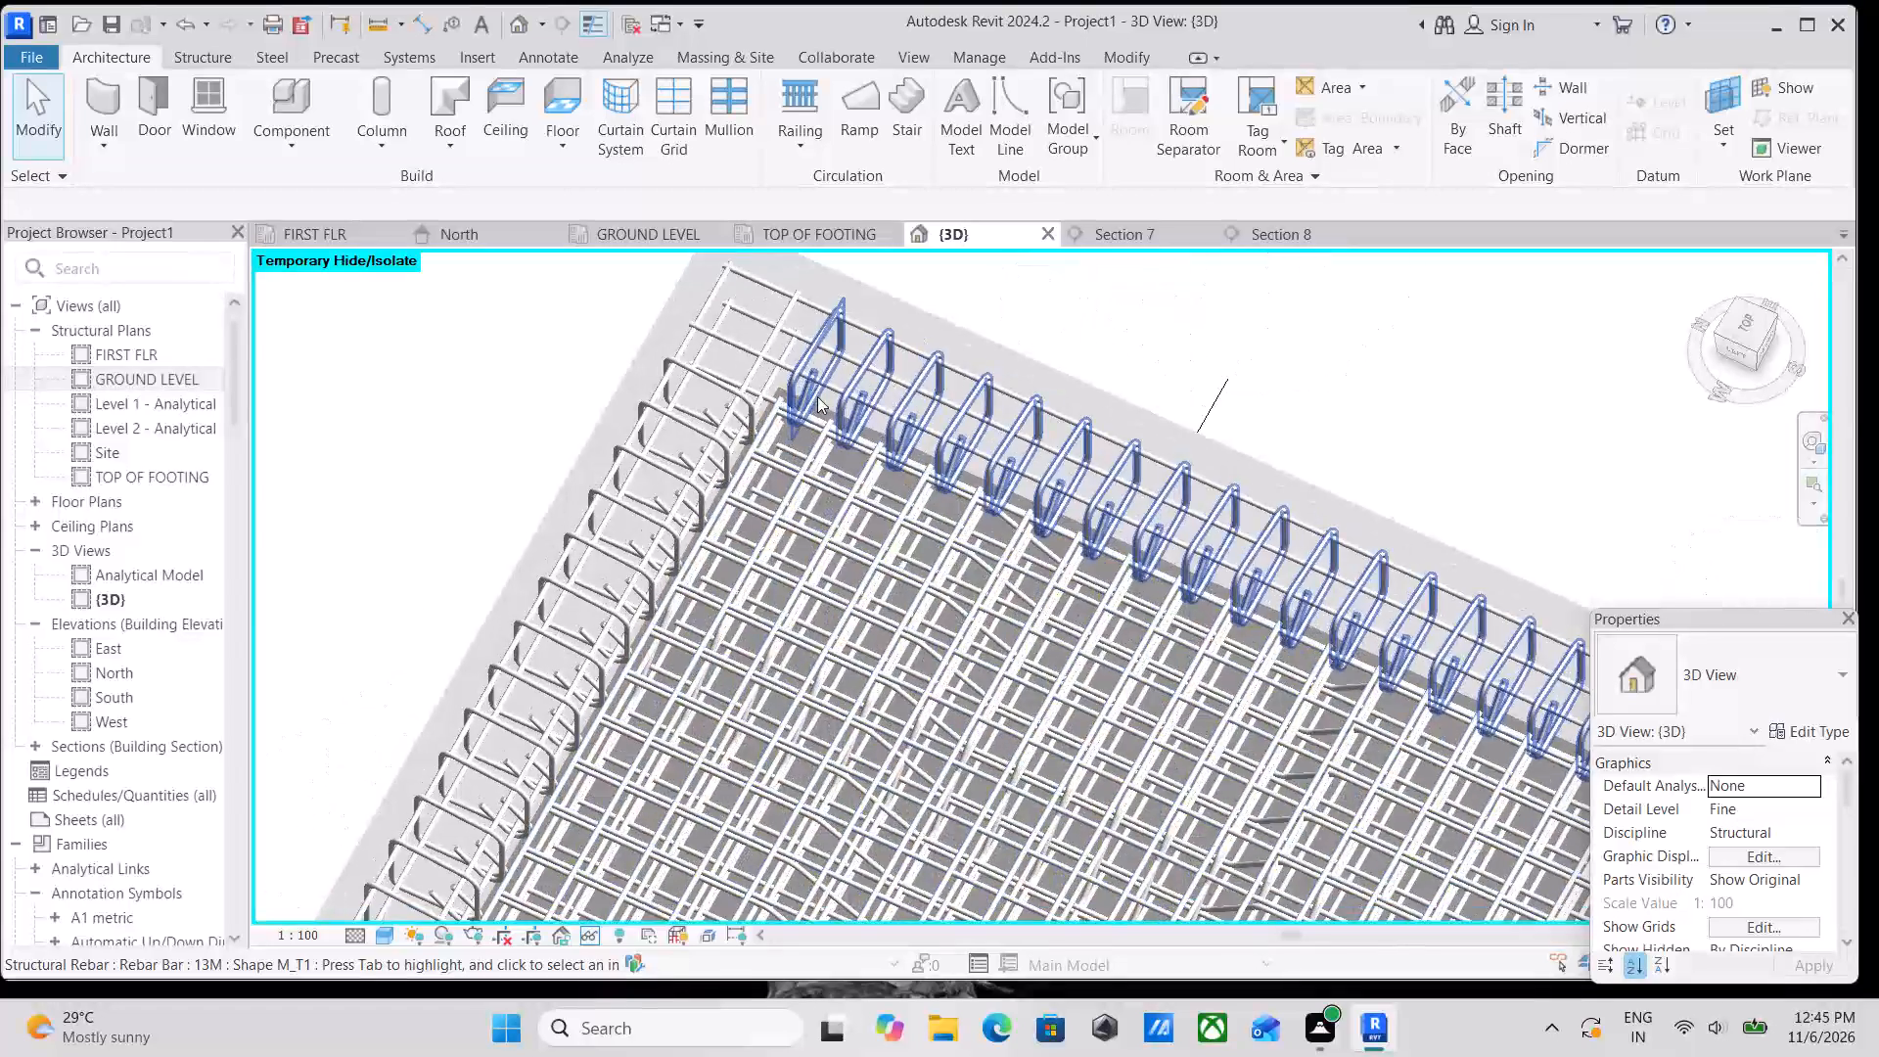
scroll(817, 396, "up", 9)
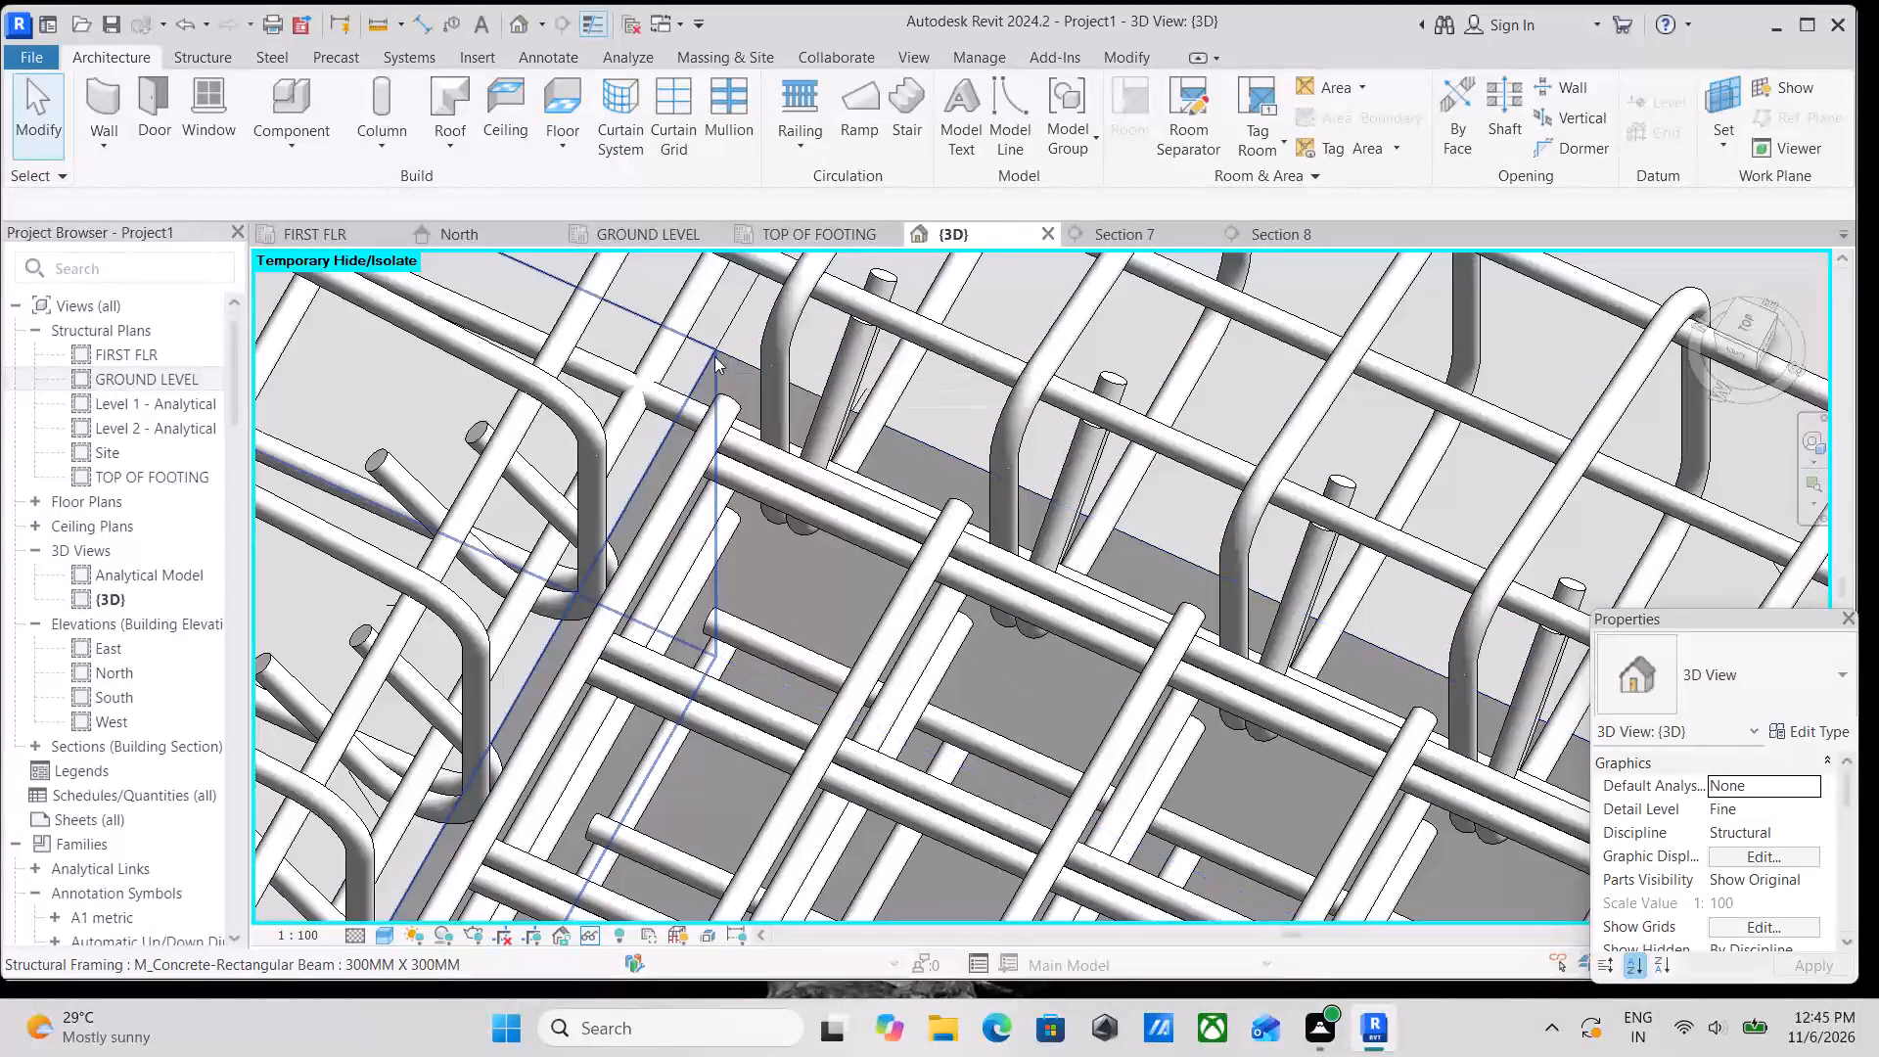
left_click(721, 361)
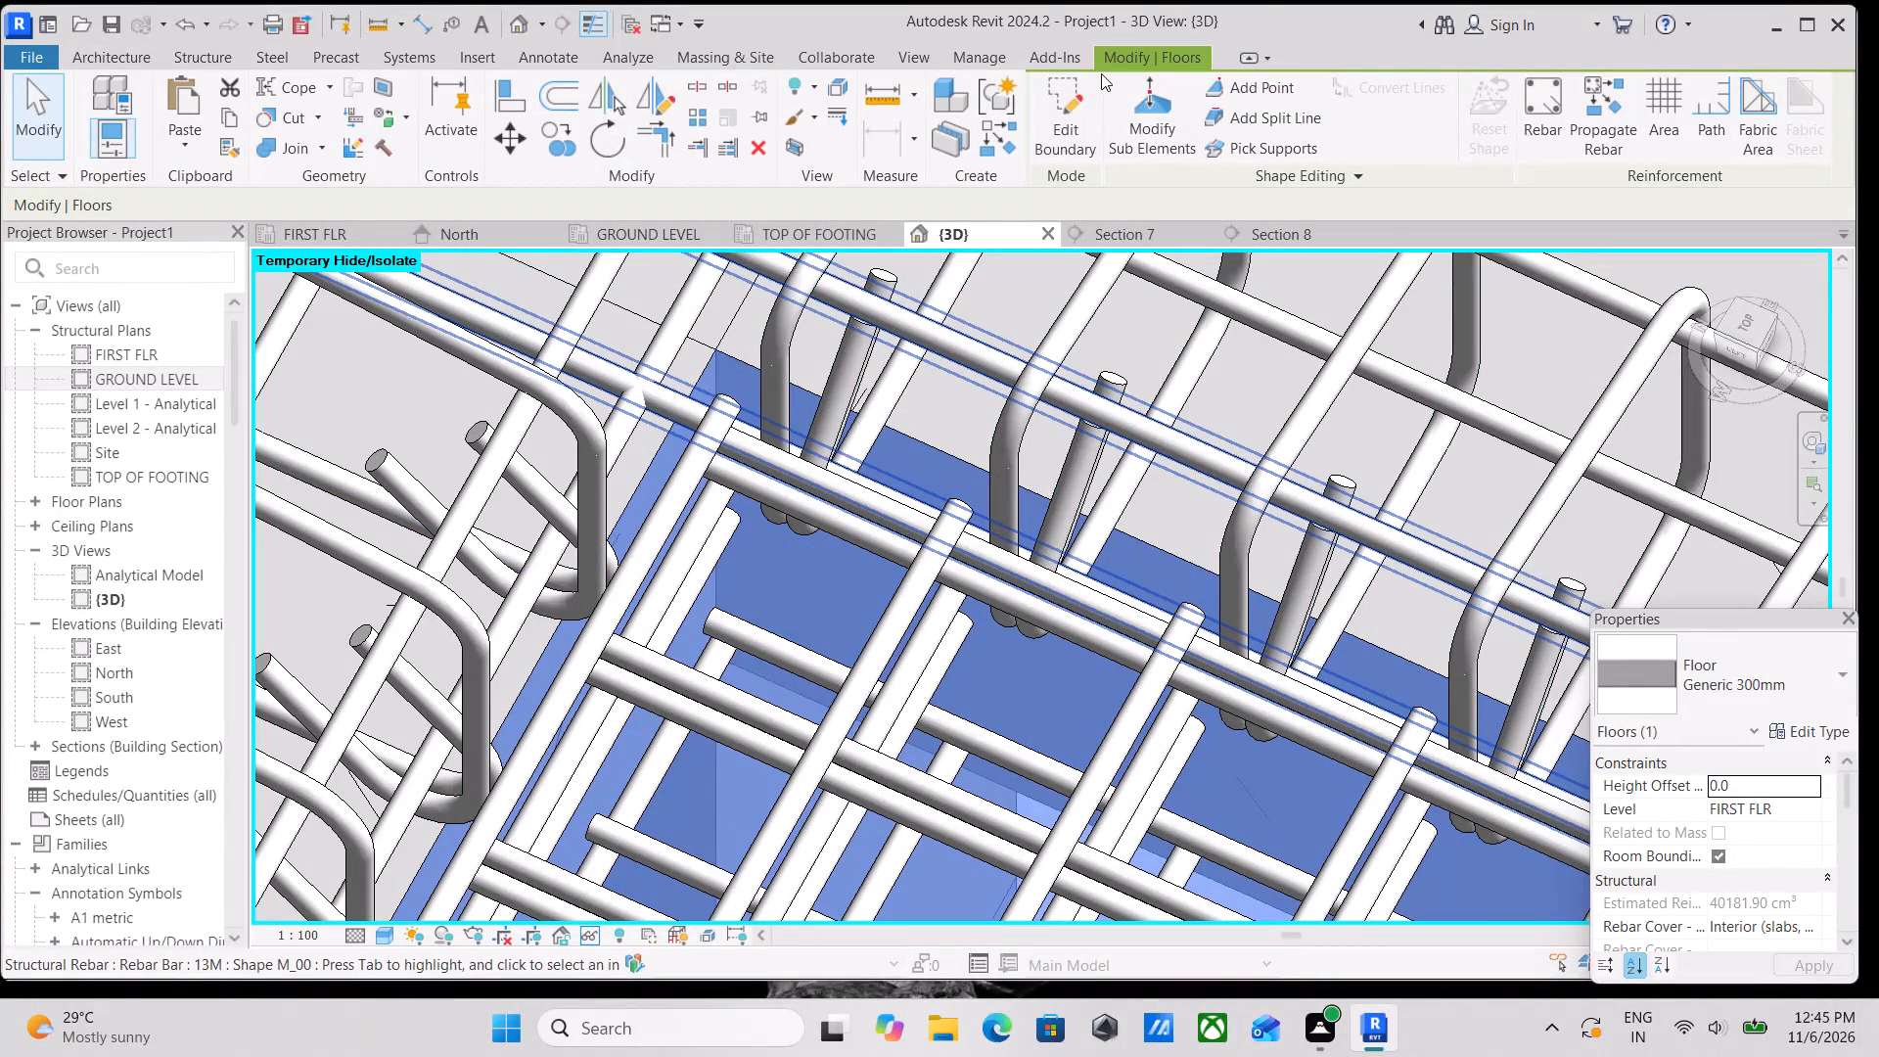
left_click(1620, 111)
scroll(555, 582, "down", 20)
scroll(555, 582, "down", 1)
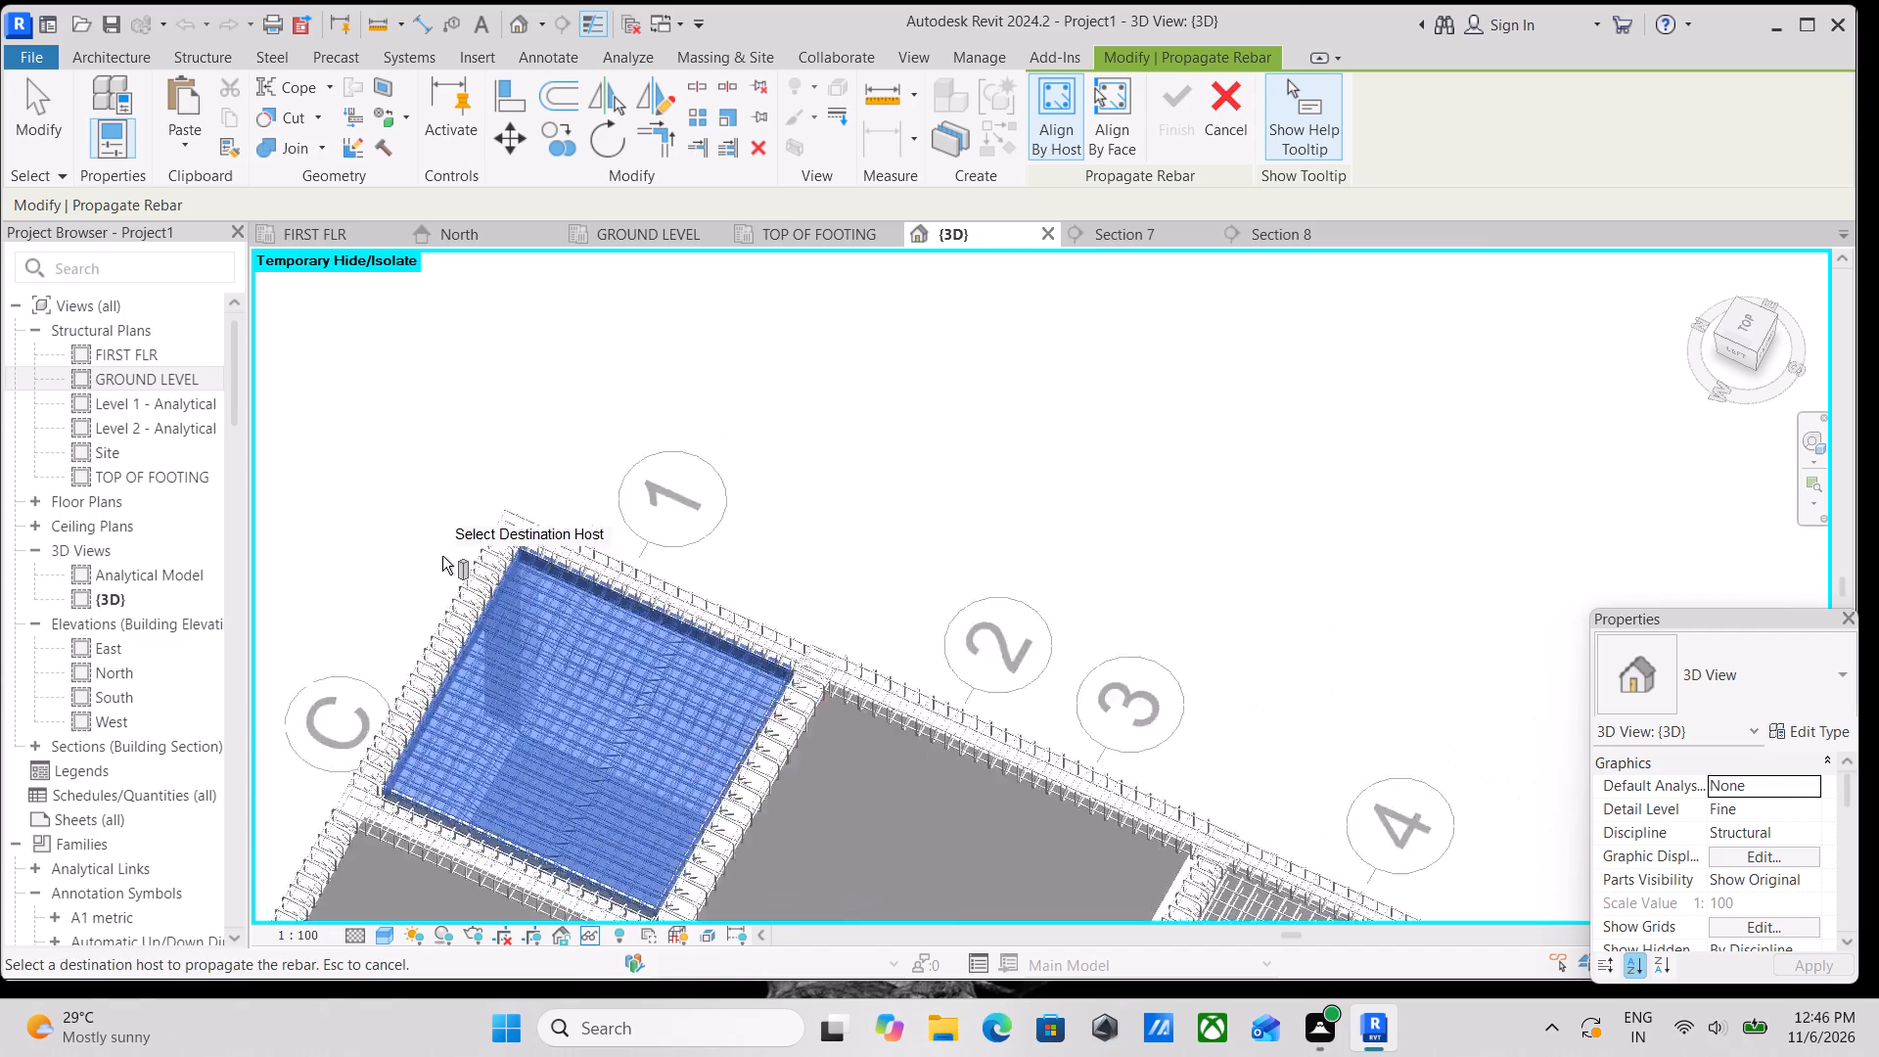
scroll(442, 556, "down", 1)
middle_click_drag(512, 525, 884, 262)
middle_click_drag(883, 503, 898, 410)
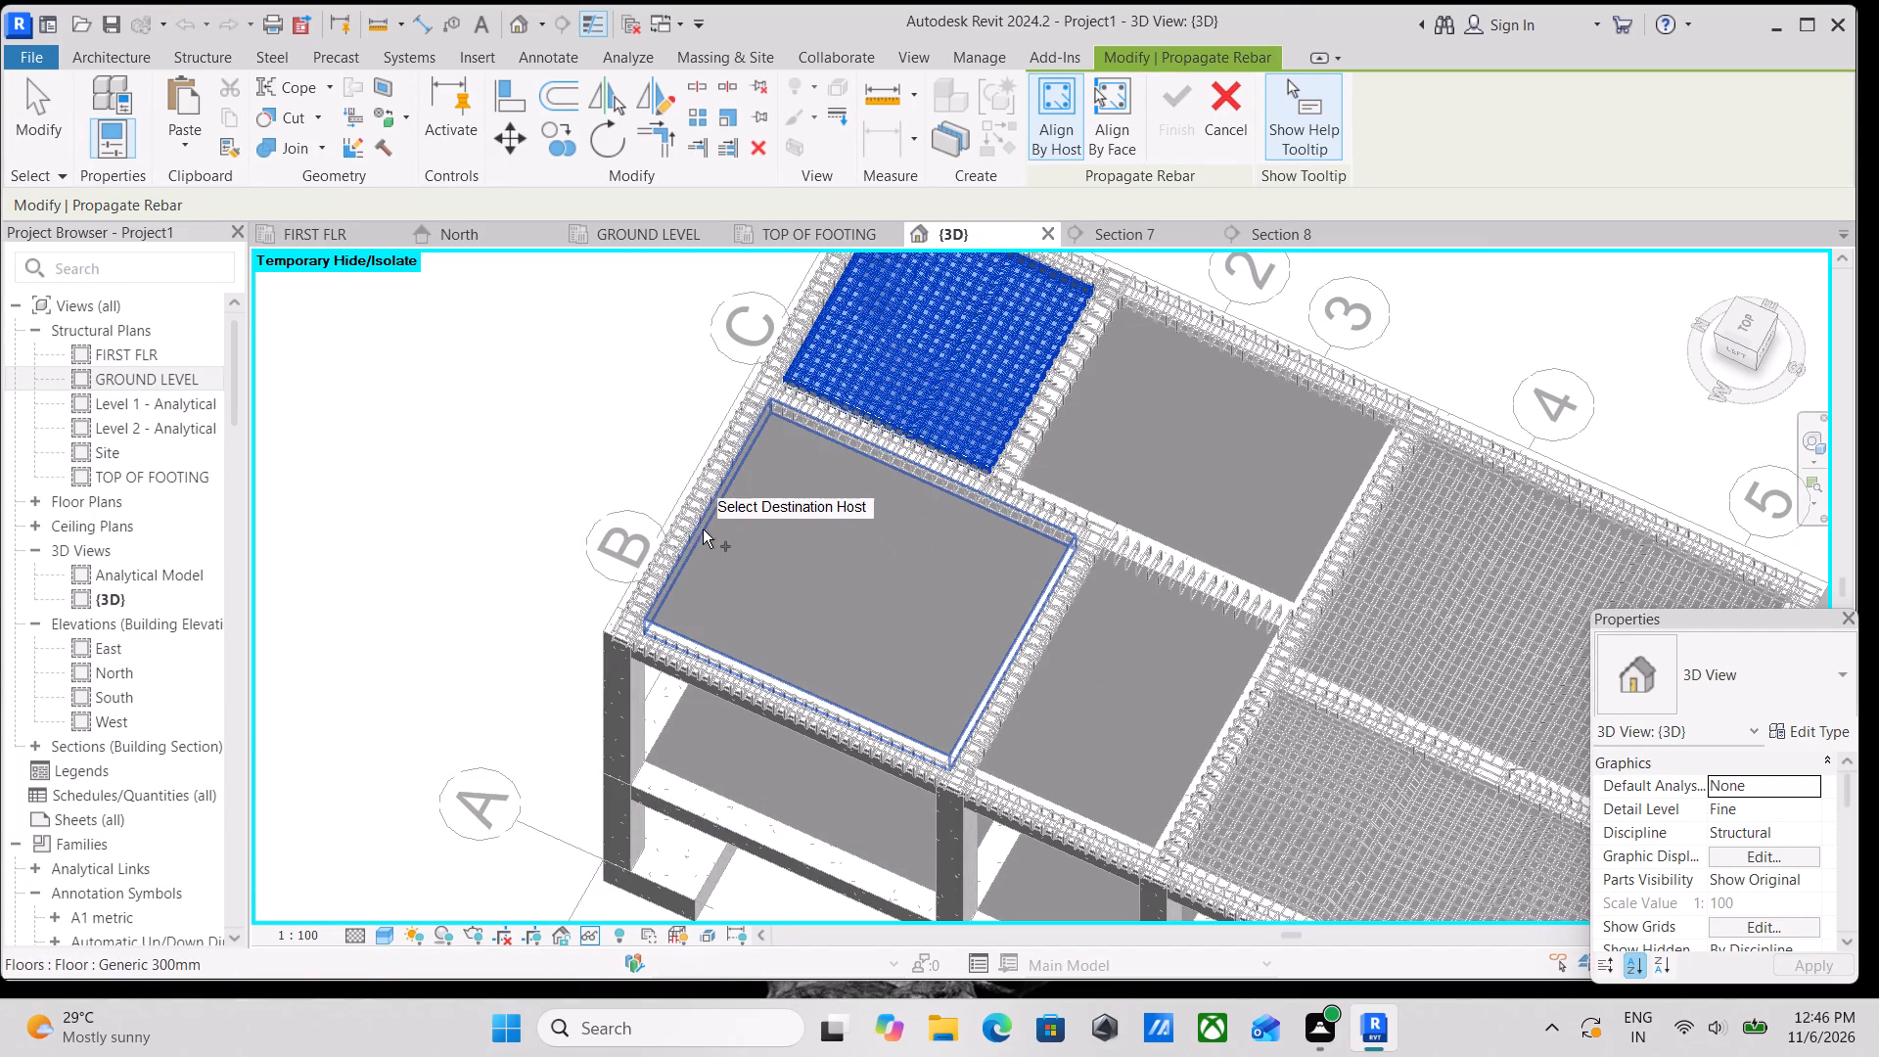
left_click(700, 524)
Add the two remaining bare slabs between this end bay and the reinforced middle bay as destinations and finish the rebar propagation.
middle_click_drag(849, 520, 683, 547)
scroll(953, 519, "up", 2)
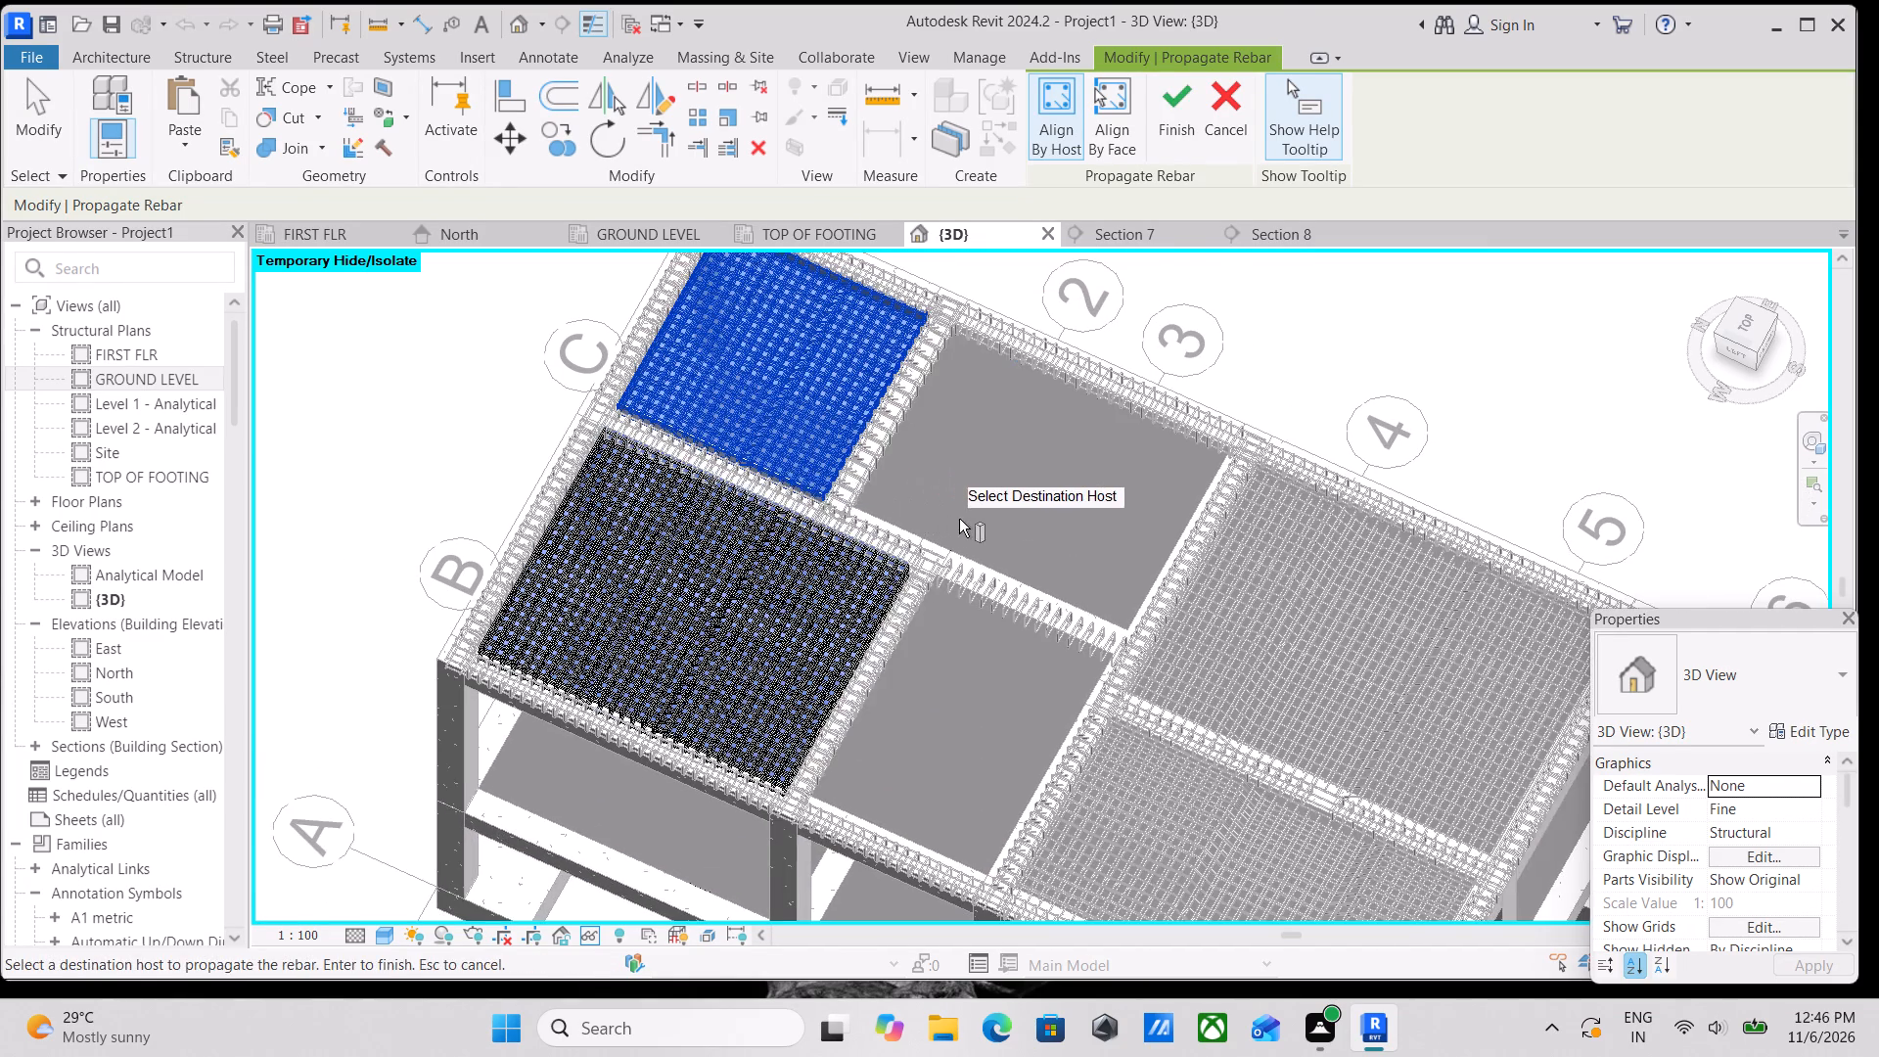
scroll(959, 519, "up", 5)
middle_click_drag(950, 464, 878, 594)
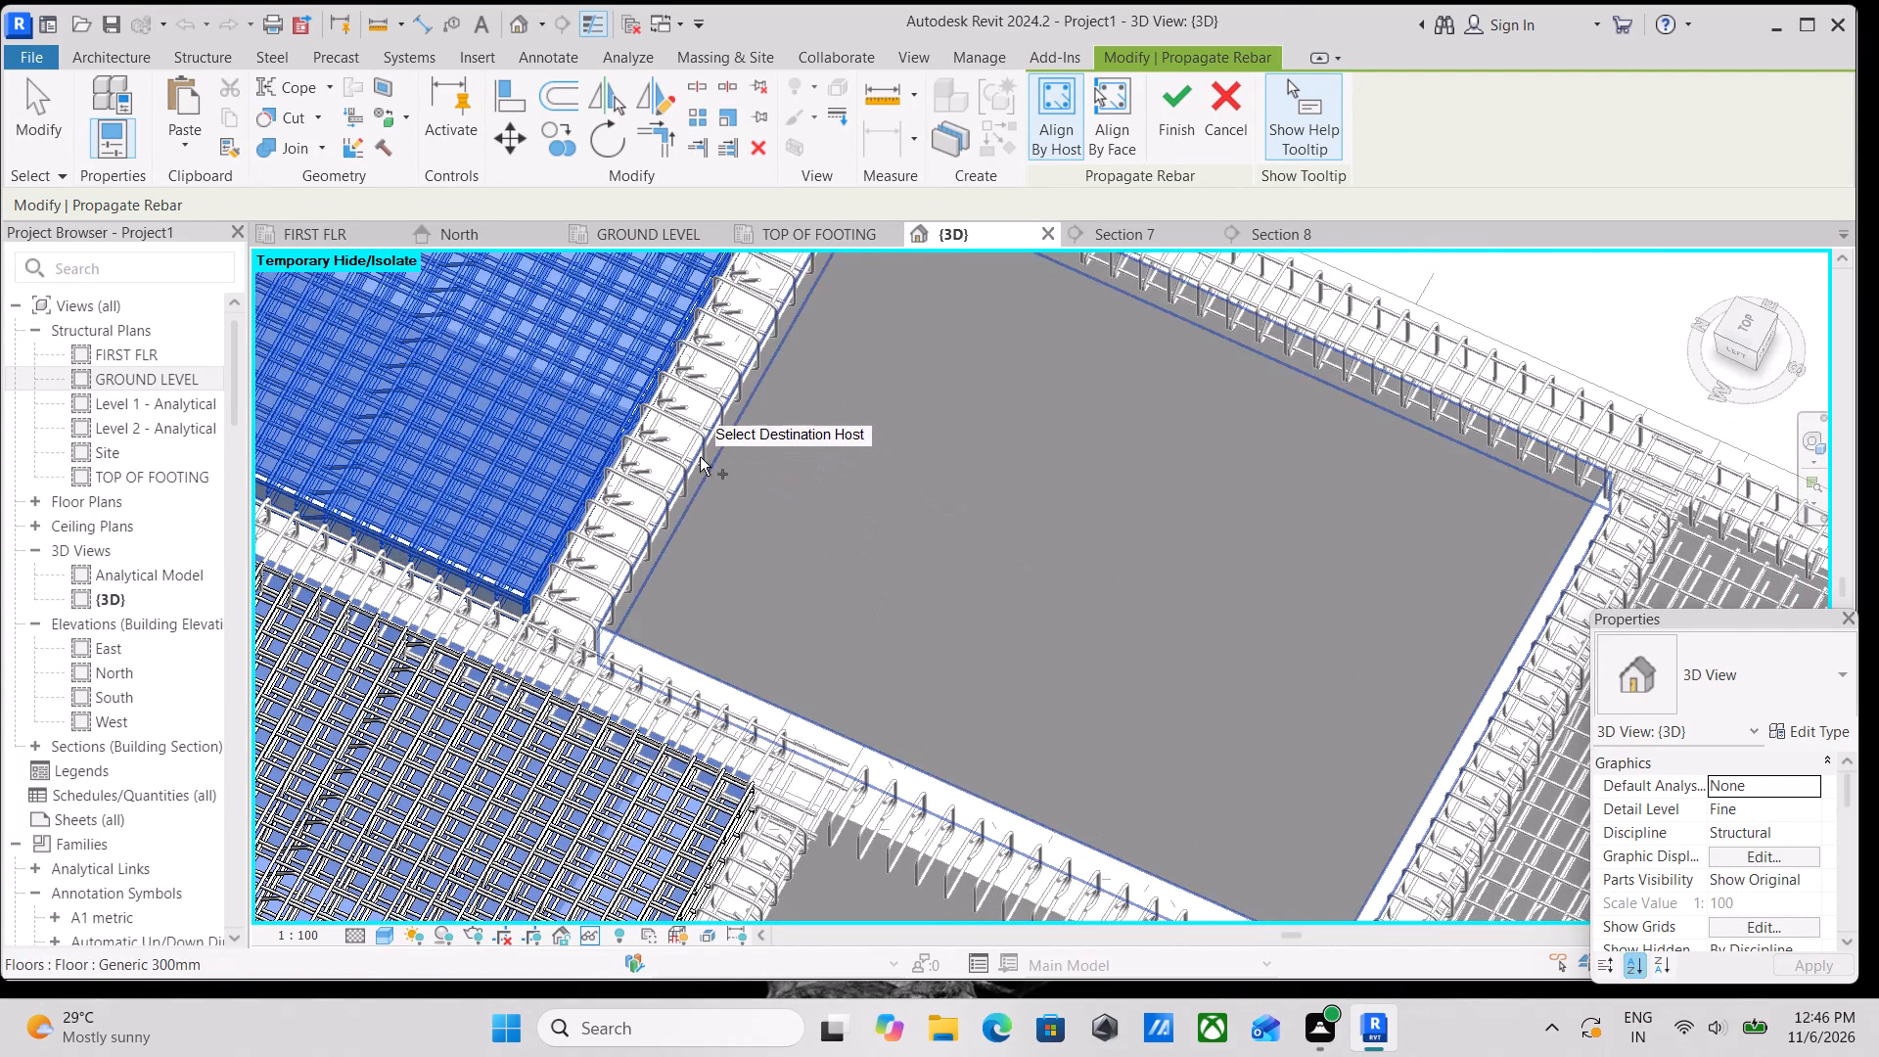
left_click(700, 457)
scroll(924, 488, "down", 5)
middle_click_drag(961, 546, 995, 382)
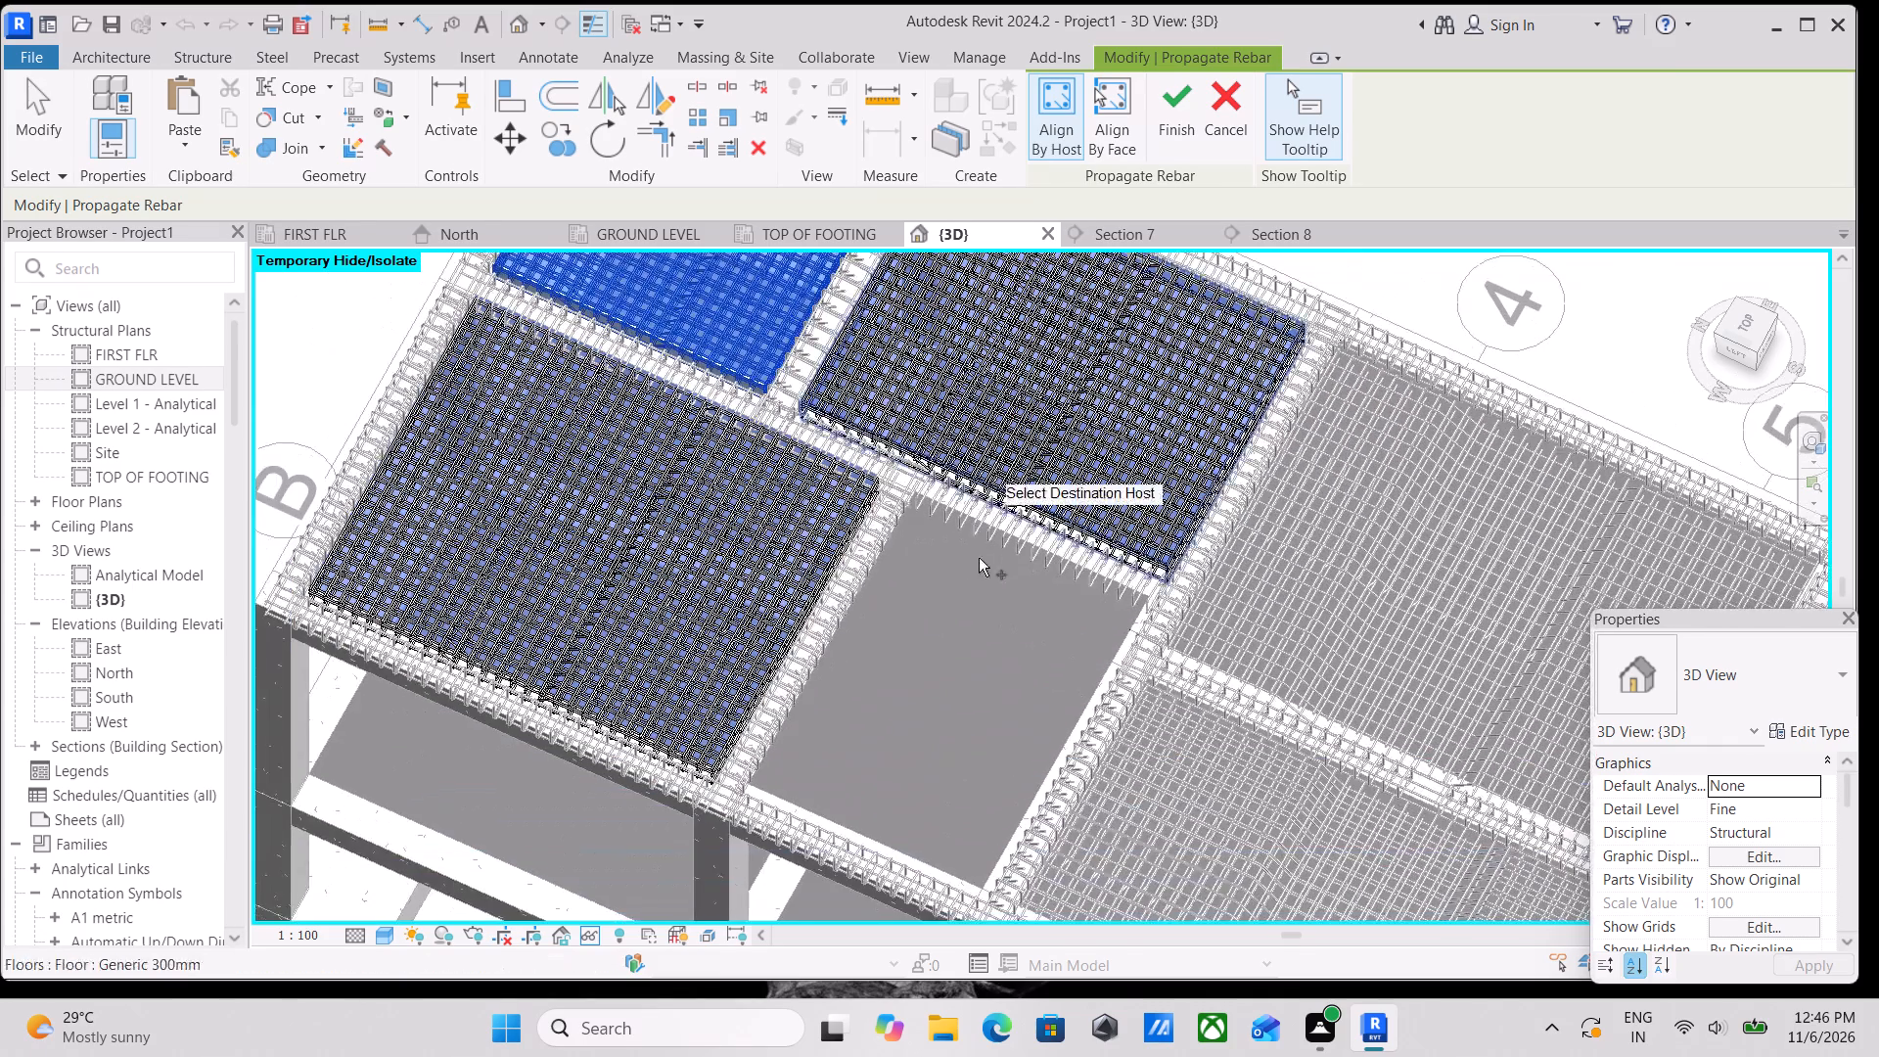
middle_click_drag(951, 618, 989, 572)
left_click(864, 583)
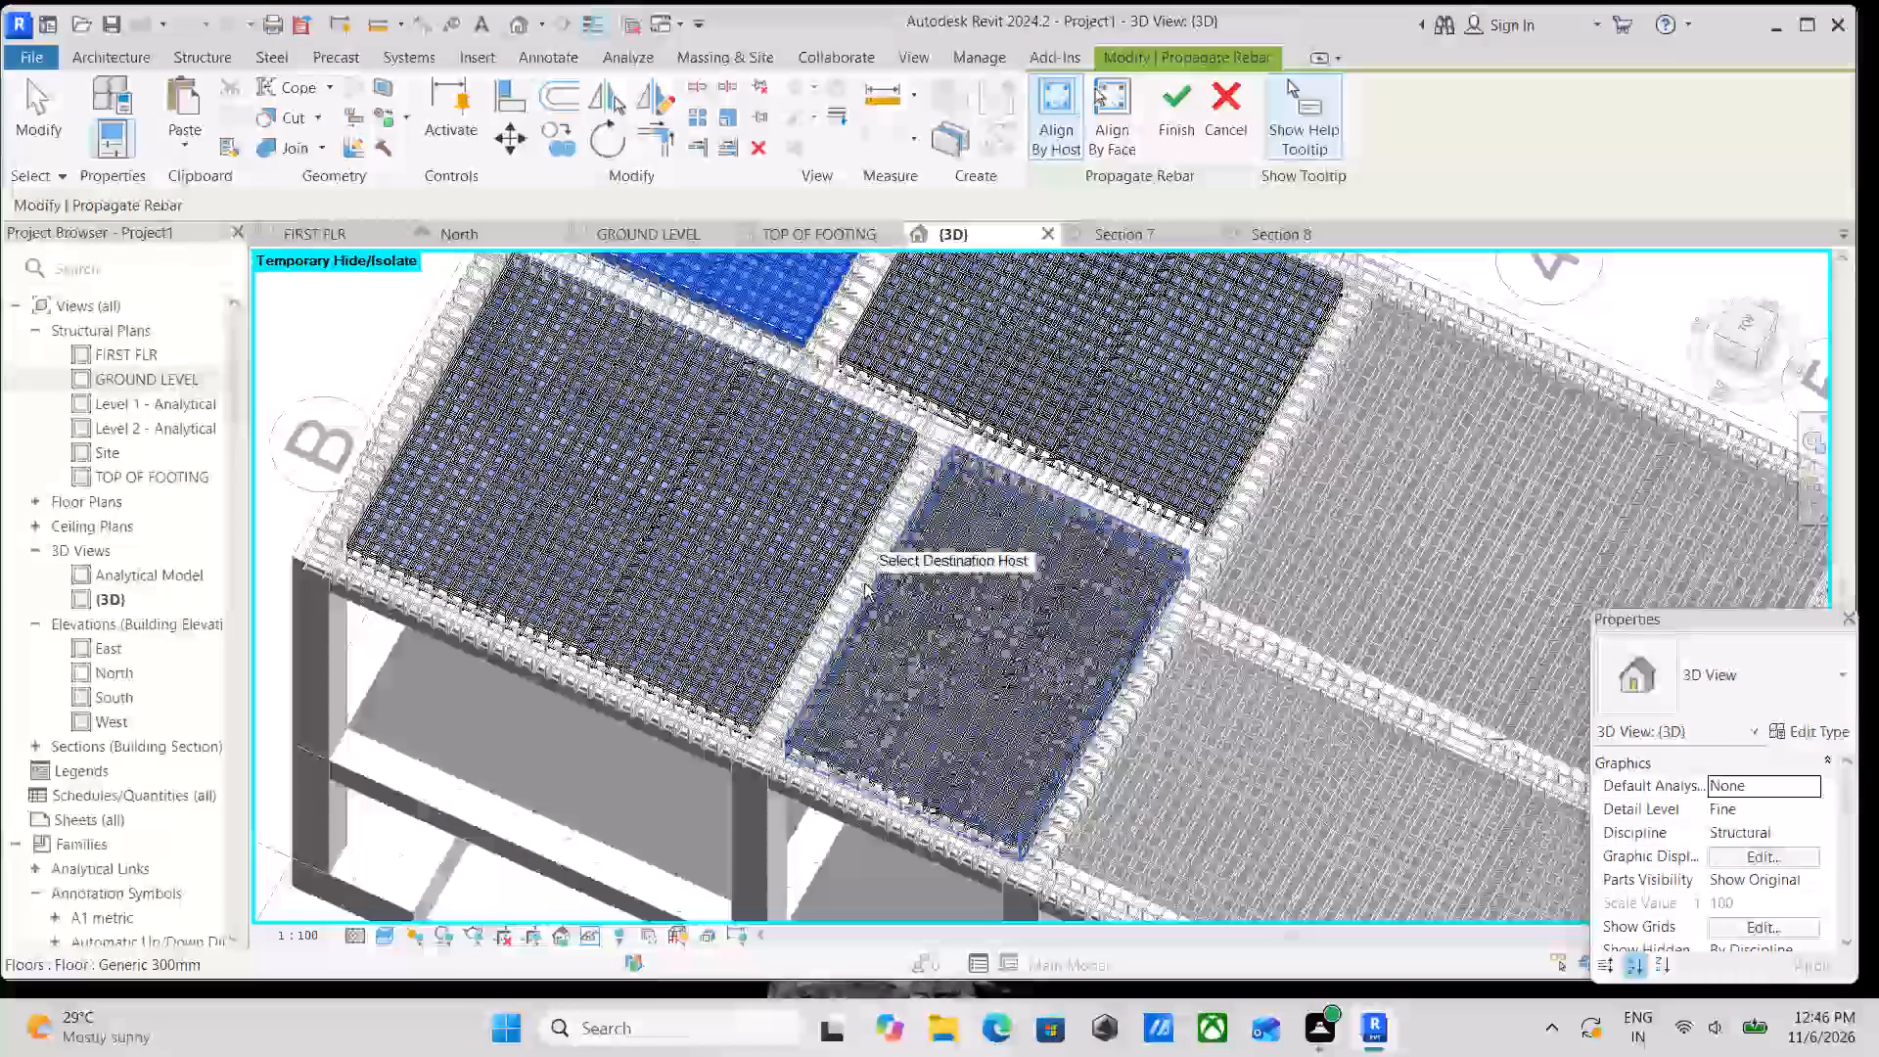
left_click(1163, 90)
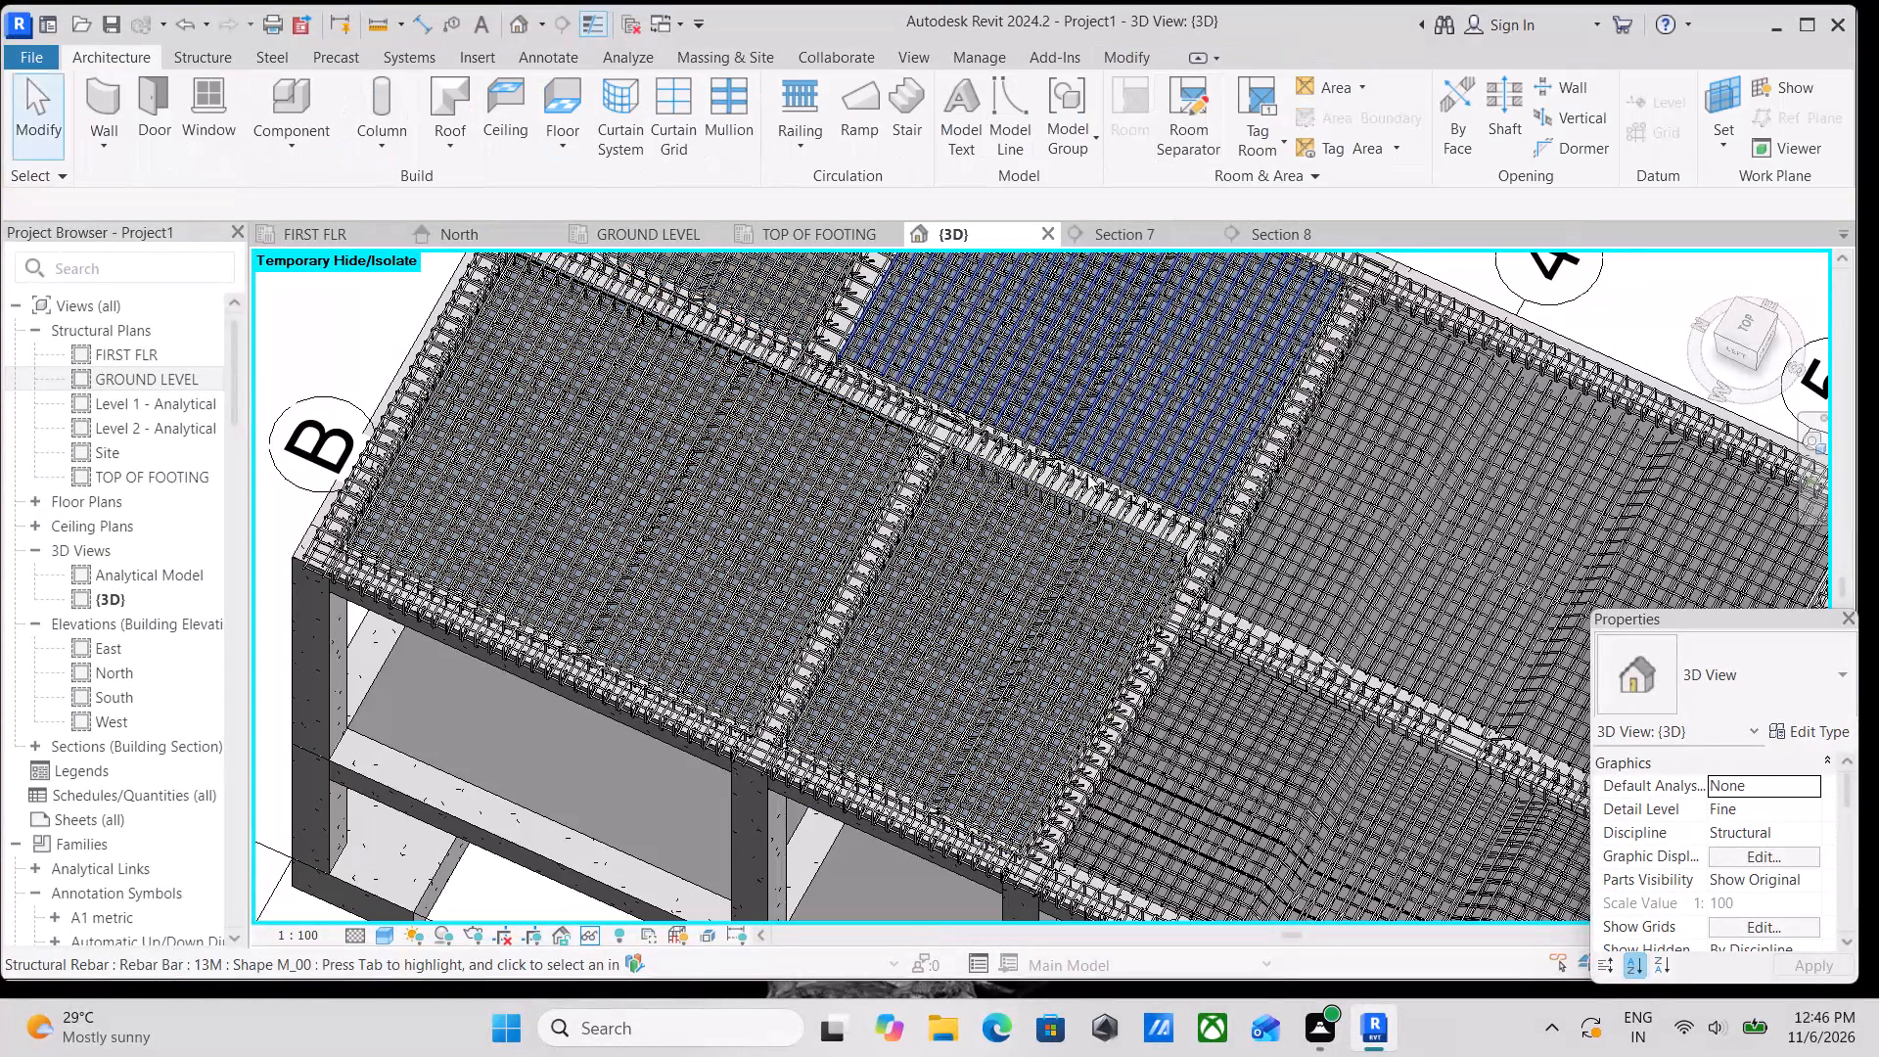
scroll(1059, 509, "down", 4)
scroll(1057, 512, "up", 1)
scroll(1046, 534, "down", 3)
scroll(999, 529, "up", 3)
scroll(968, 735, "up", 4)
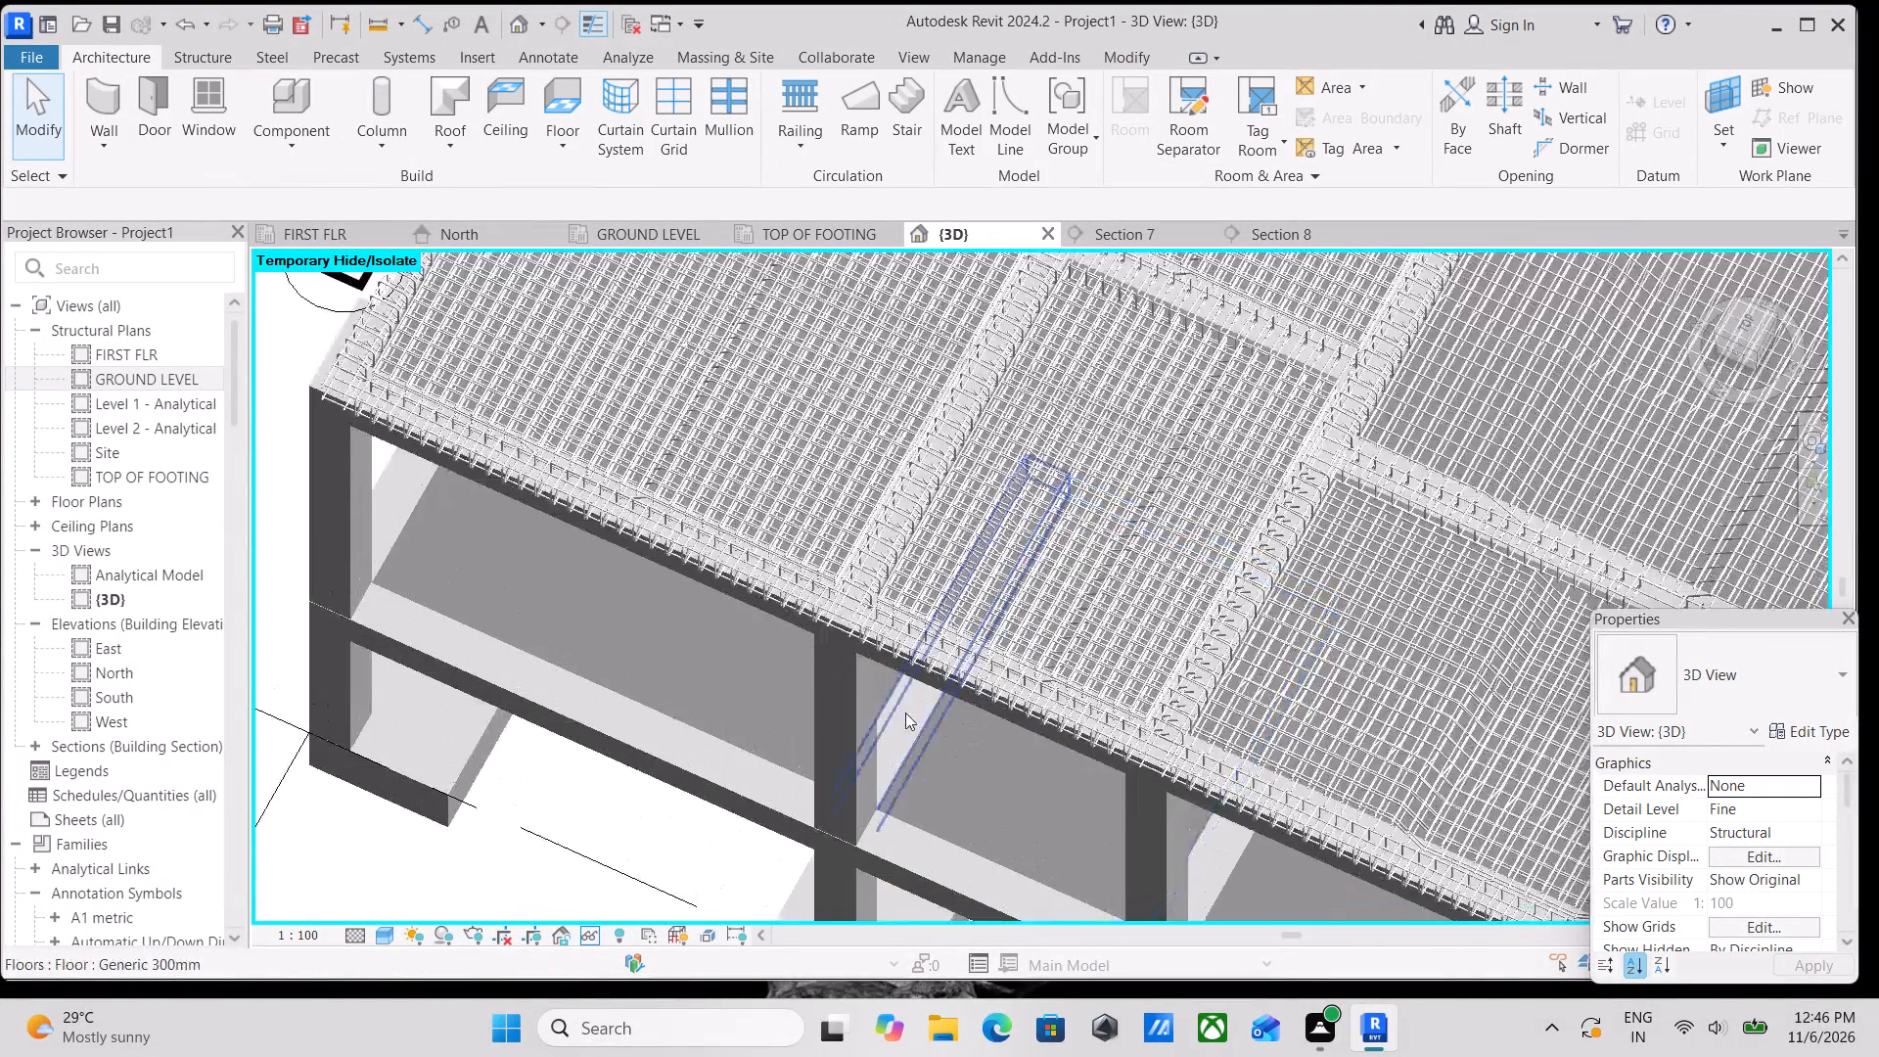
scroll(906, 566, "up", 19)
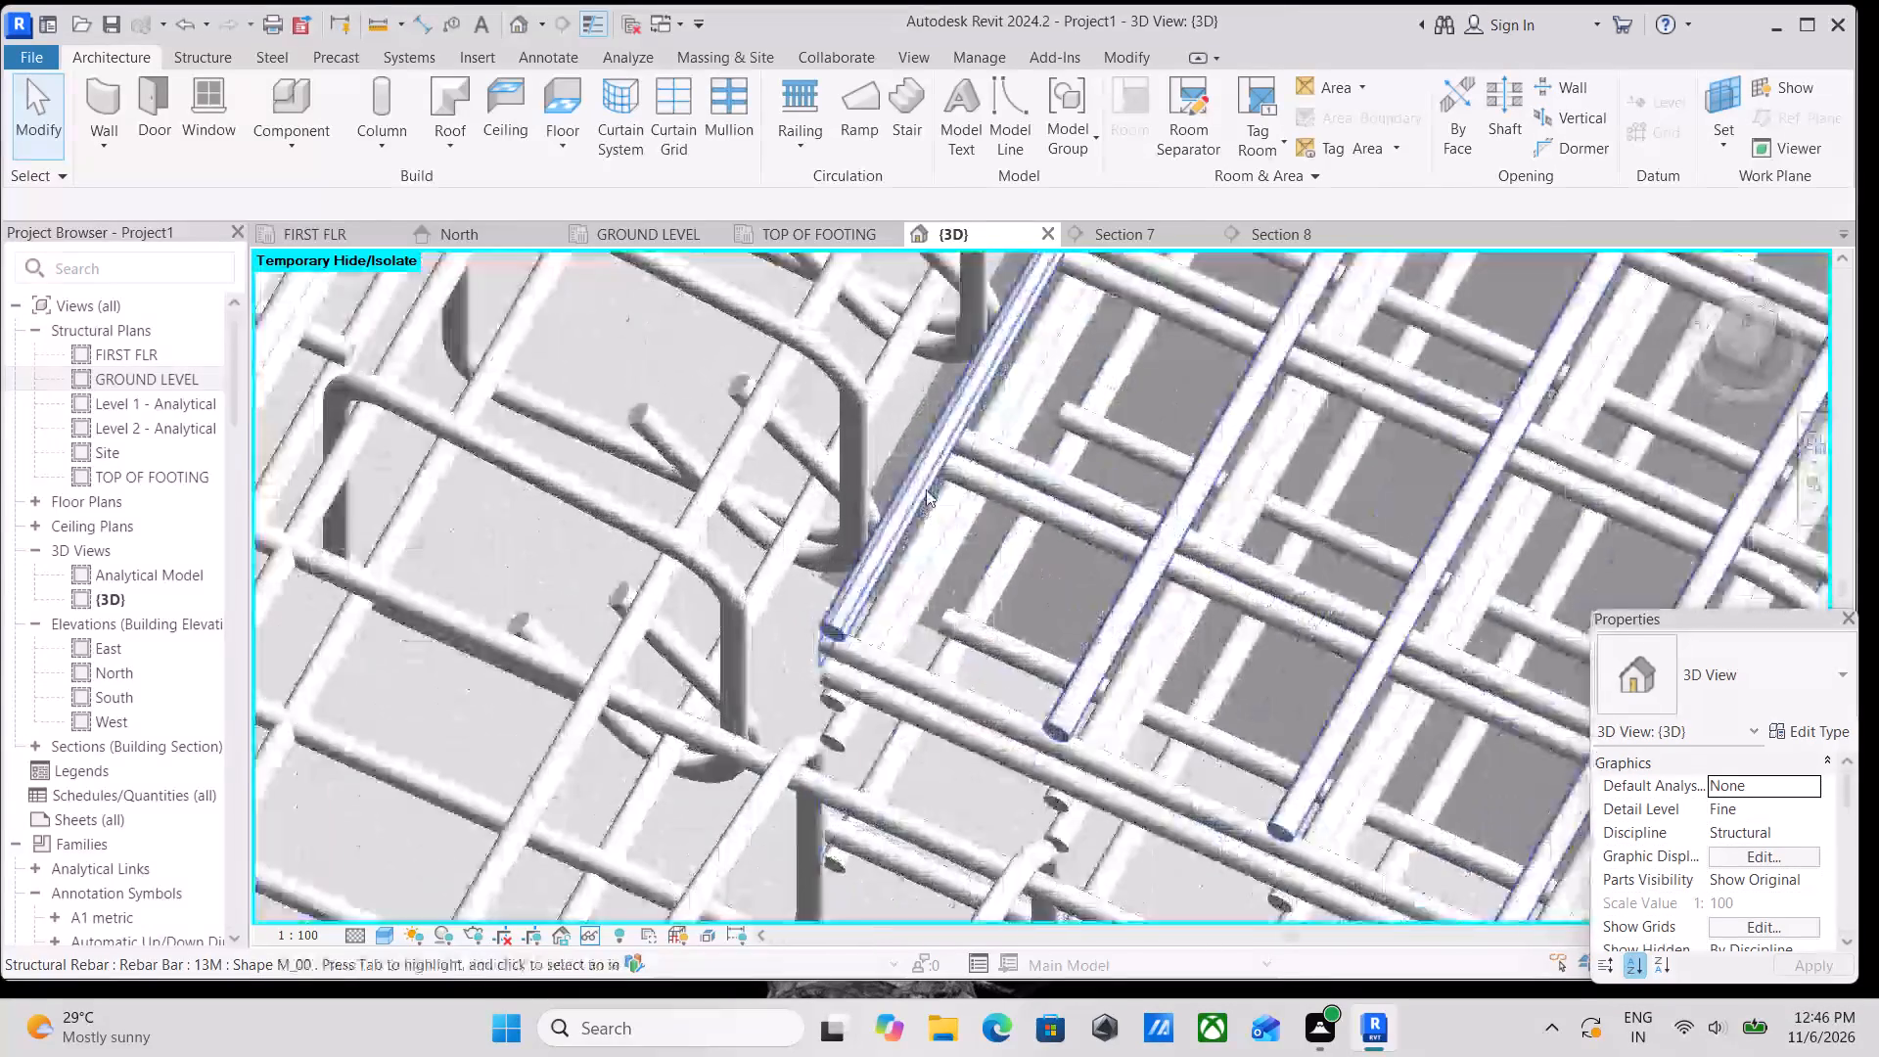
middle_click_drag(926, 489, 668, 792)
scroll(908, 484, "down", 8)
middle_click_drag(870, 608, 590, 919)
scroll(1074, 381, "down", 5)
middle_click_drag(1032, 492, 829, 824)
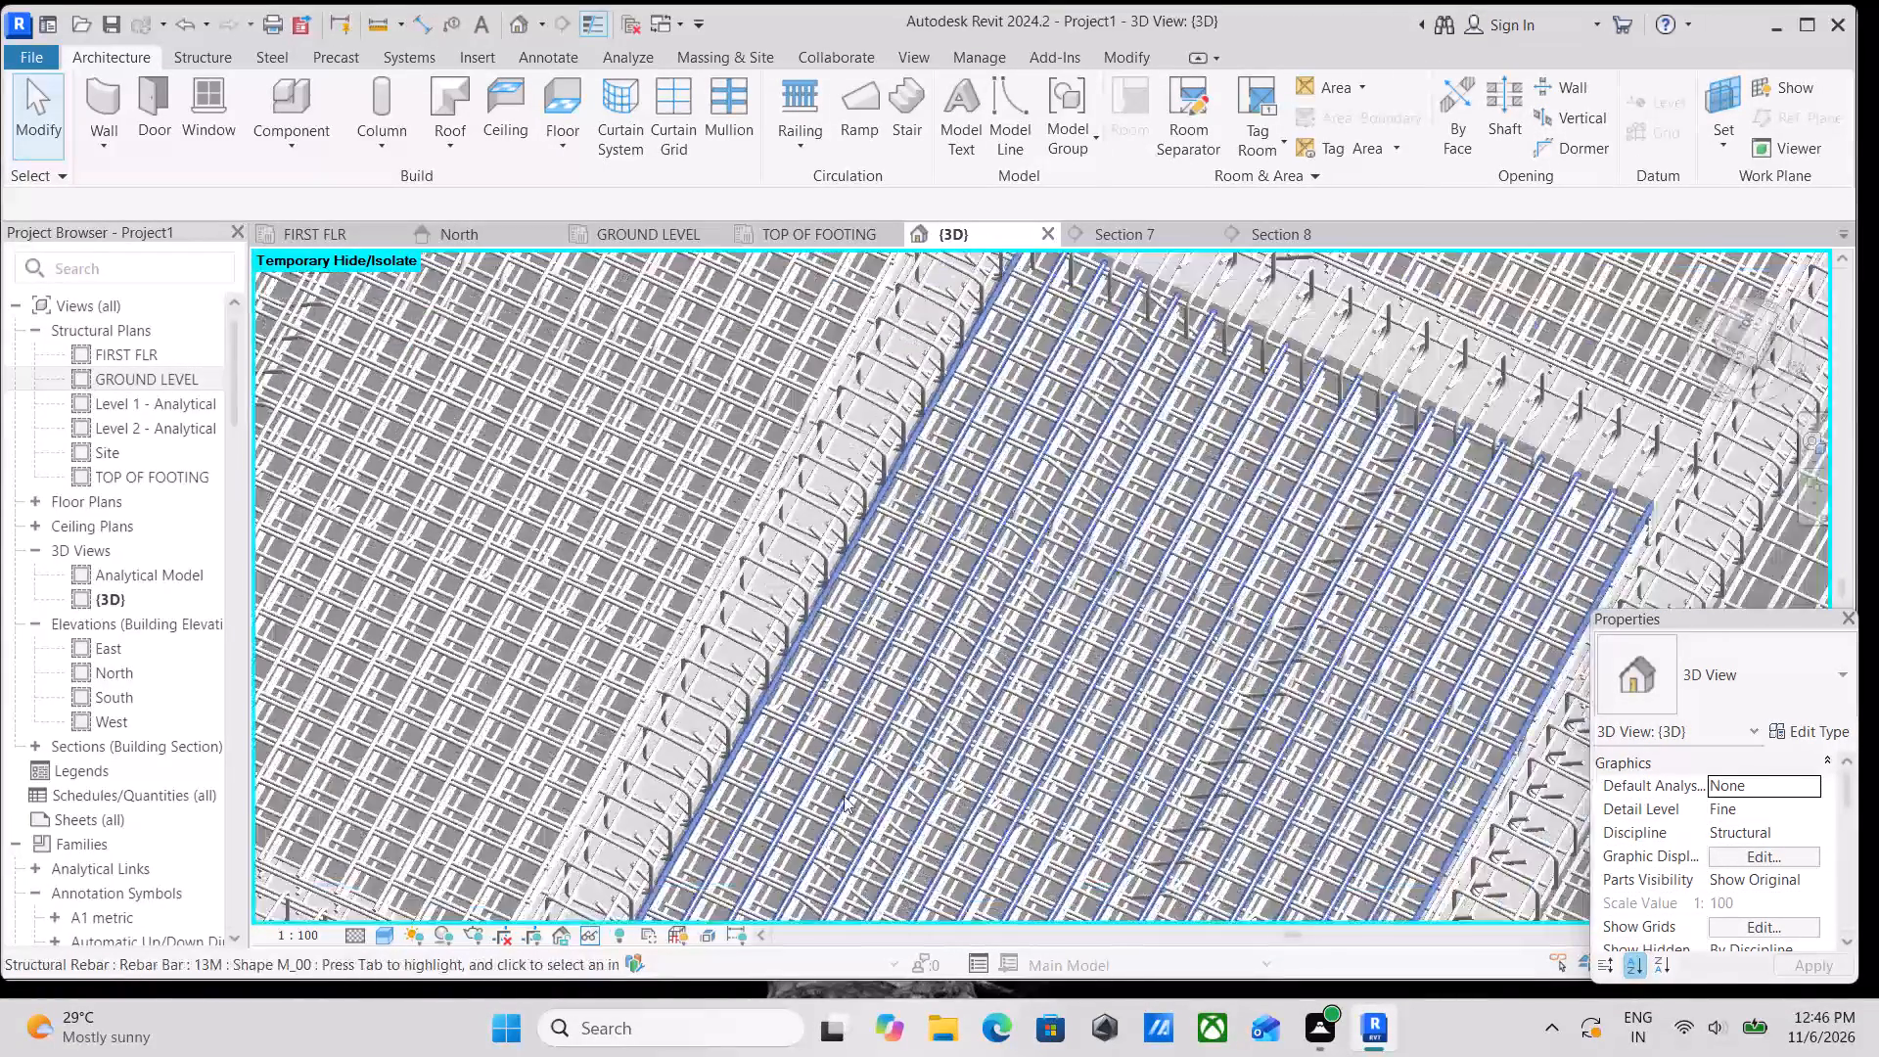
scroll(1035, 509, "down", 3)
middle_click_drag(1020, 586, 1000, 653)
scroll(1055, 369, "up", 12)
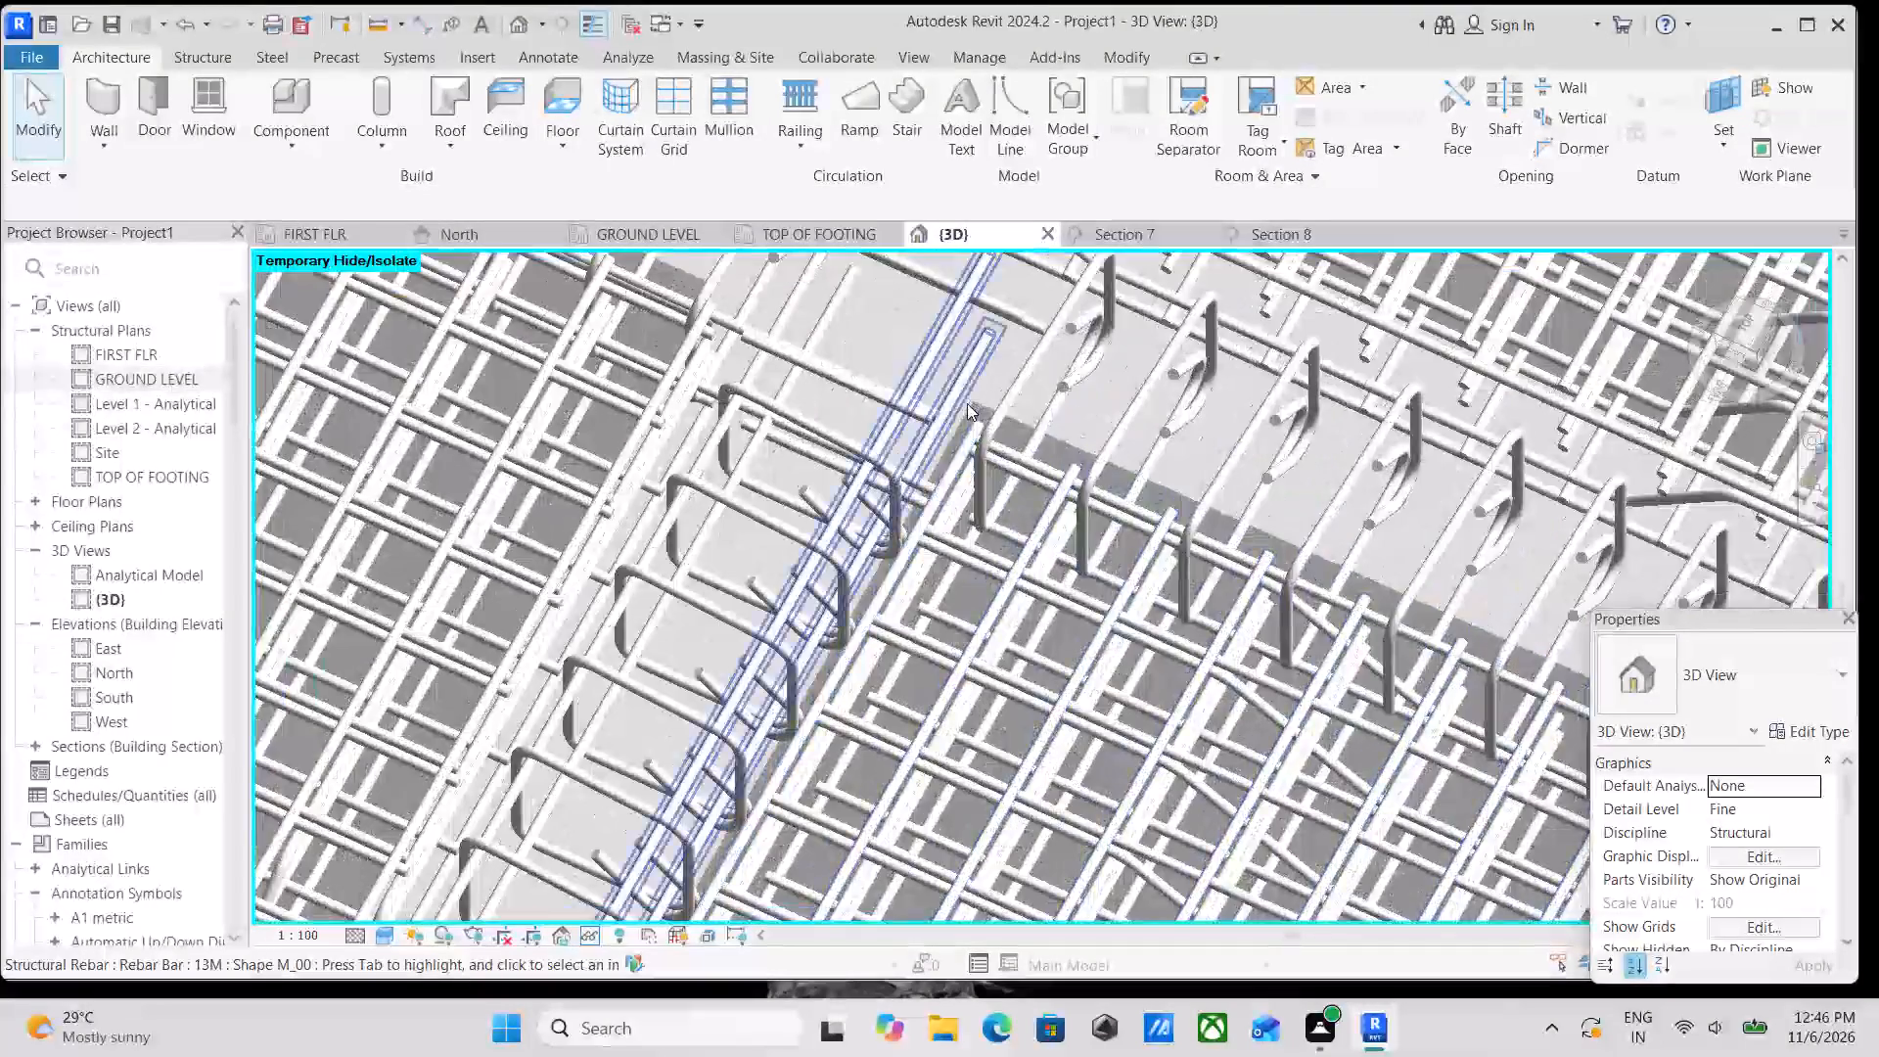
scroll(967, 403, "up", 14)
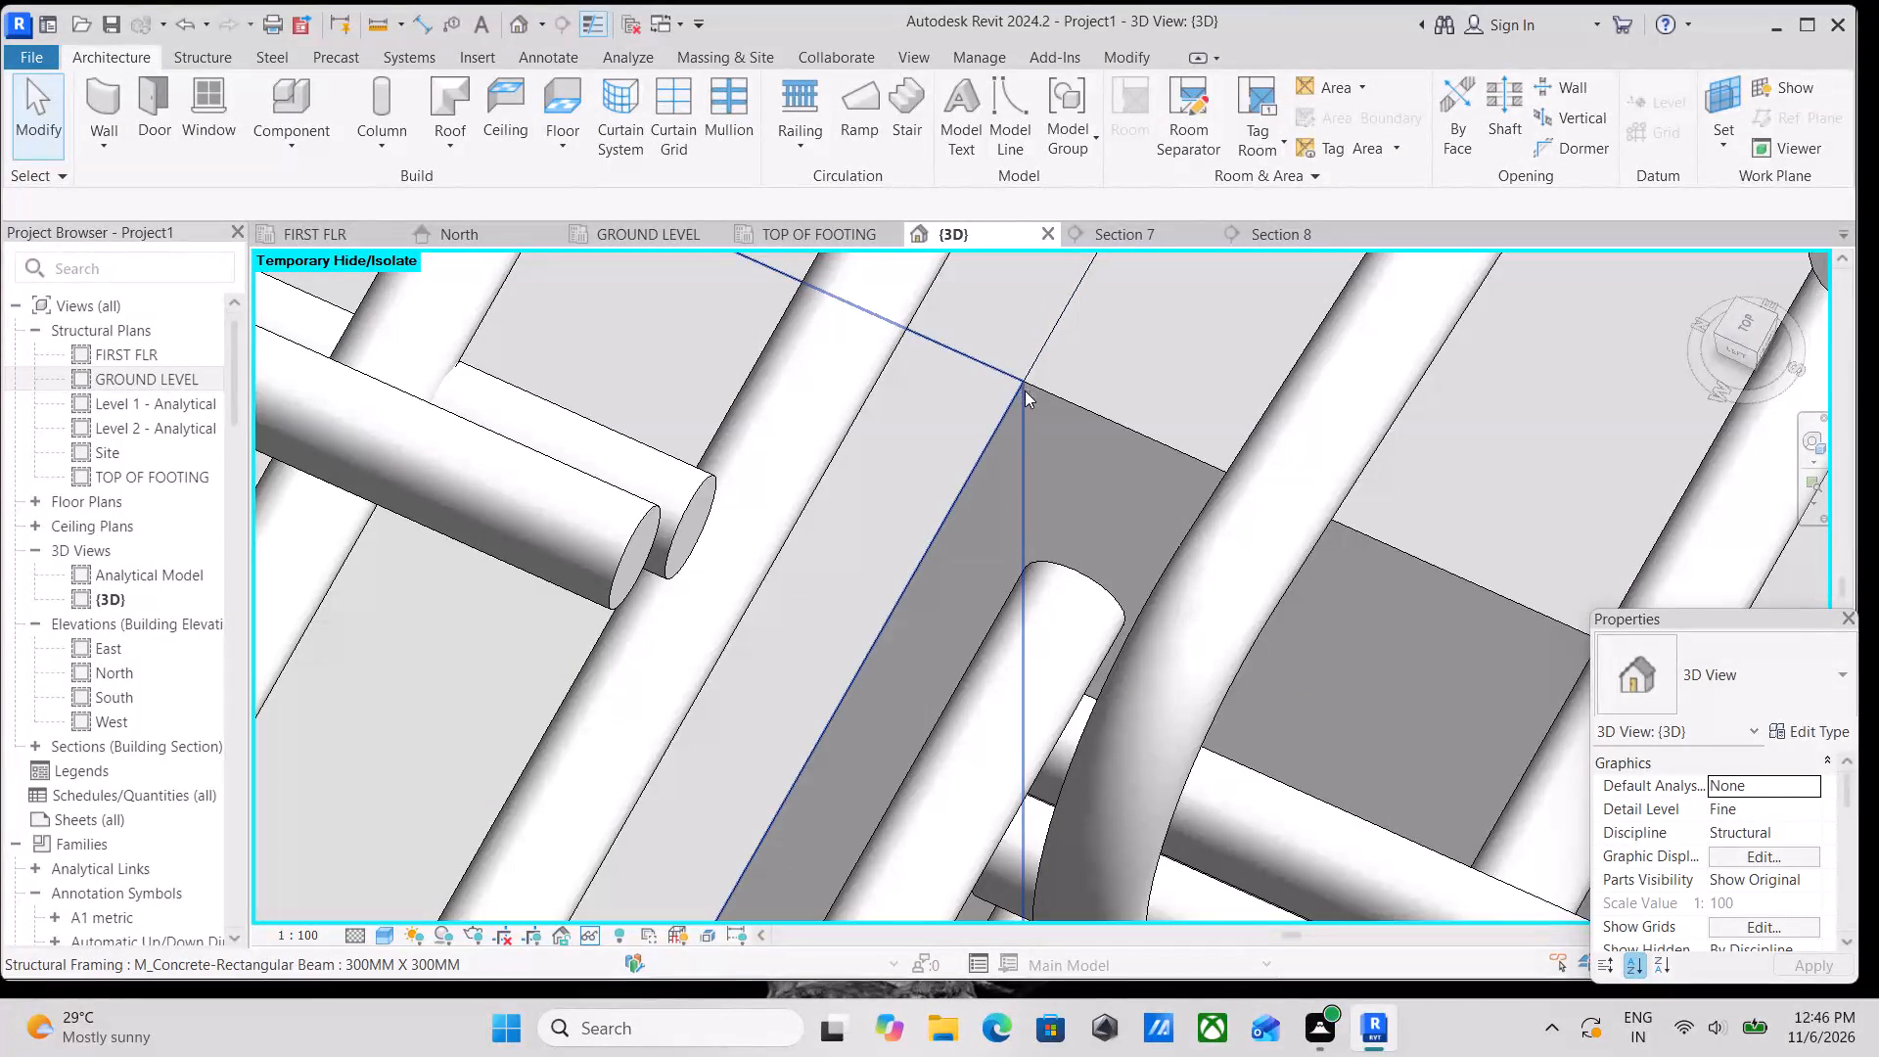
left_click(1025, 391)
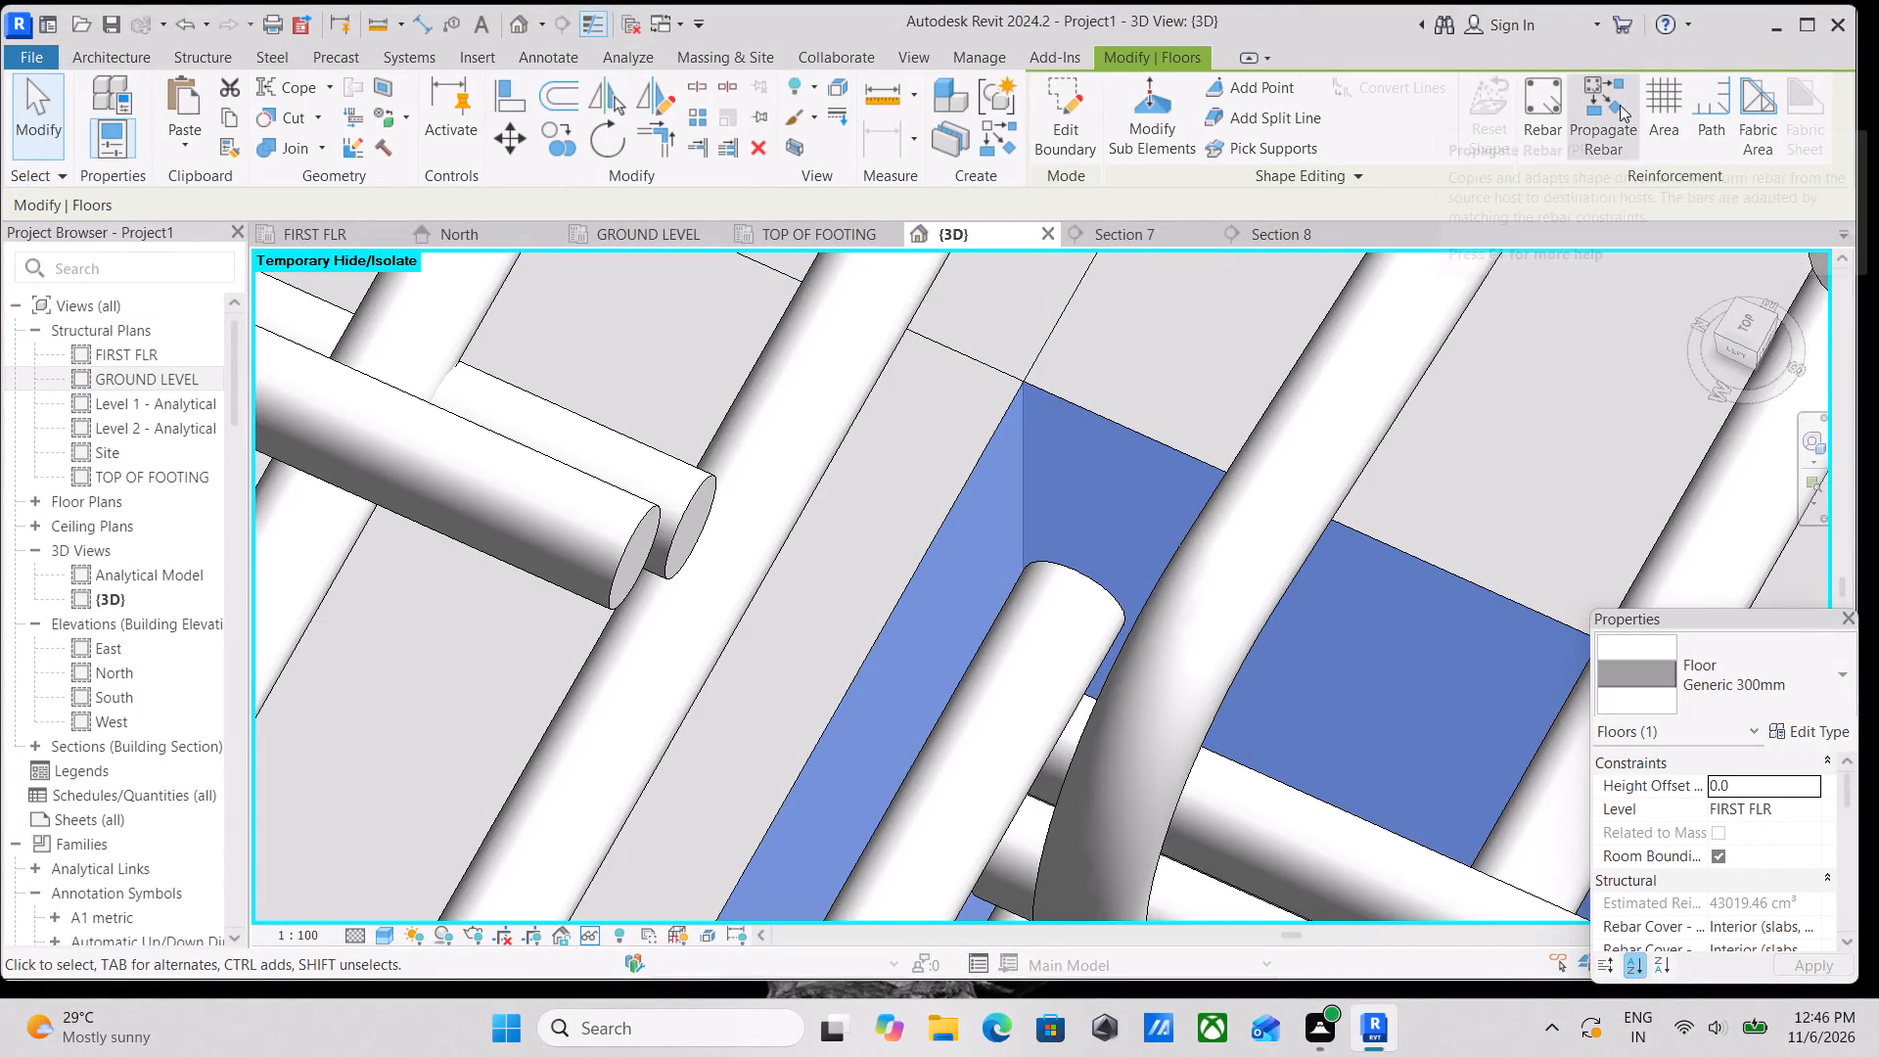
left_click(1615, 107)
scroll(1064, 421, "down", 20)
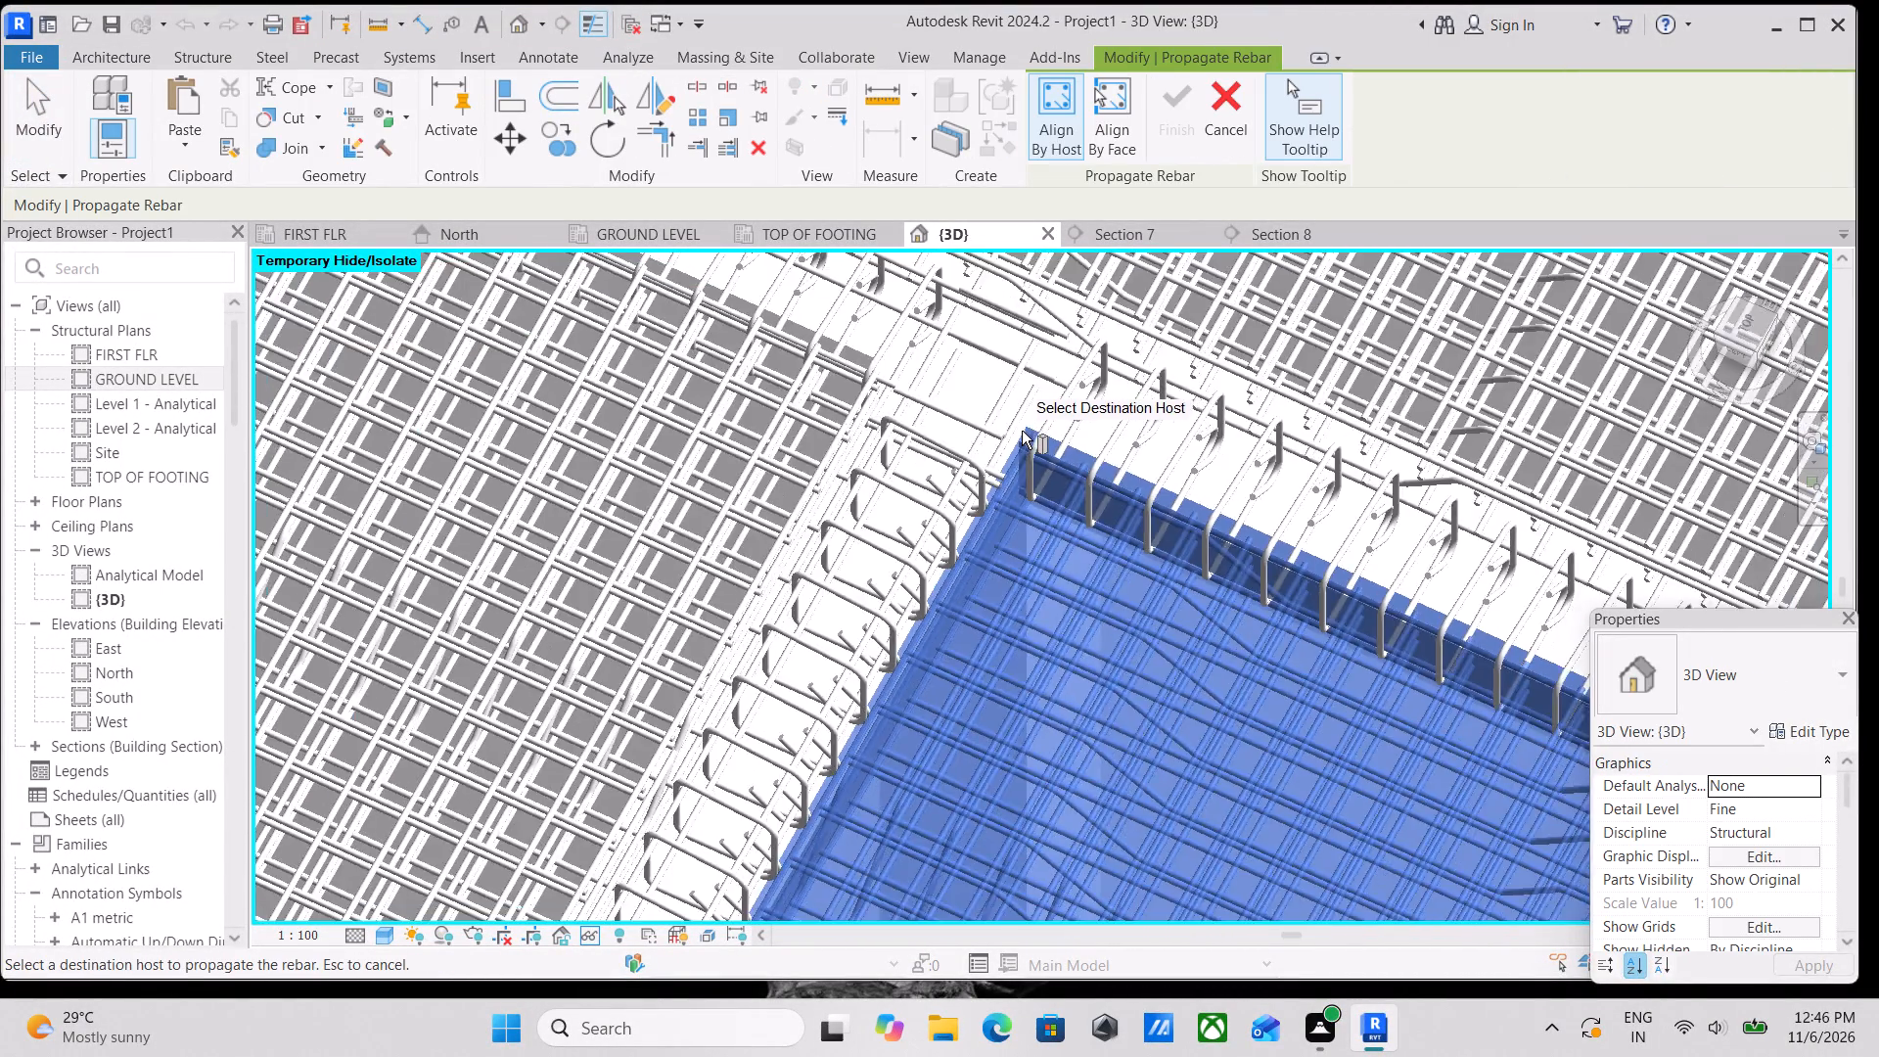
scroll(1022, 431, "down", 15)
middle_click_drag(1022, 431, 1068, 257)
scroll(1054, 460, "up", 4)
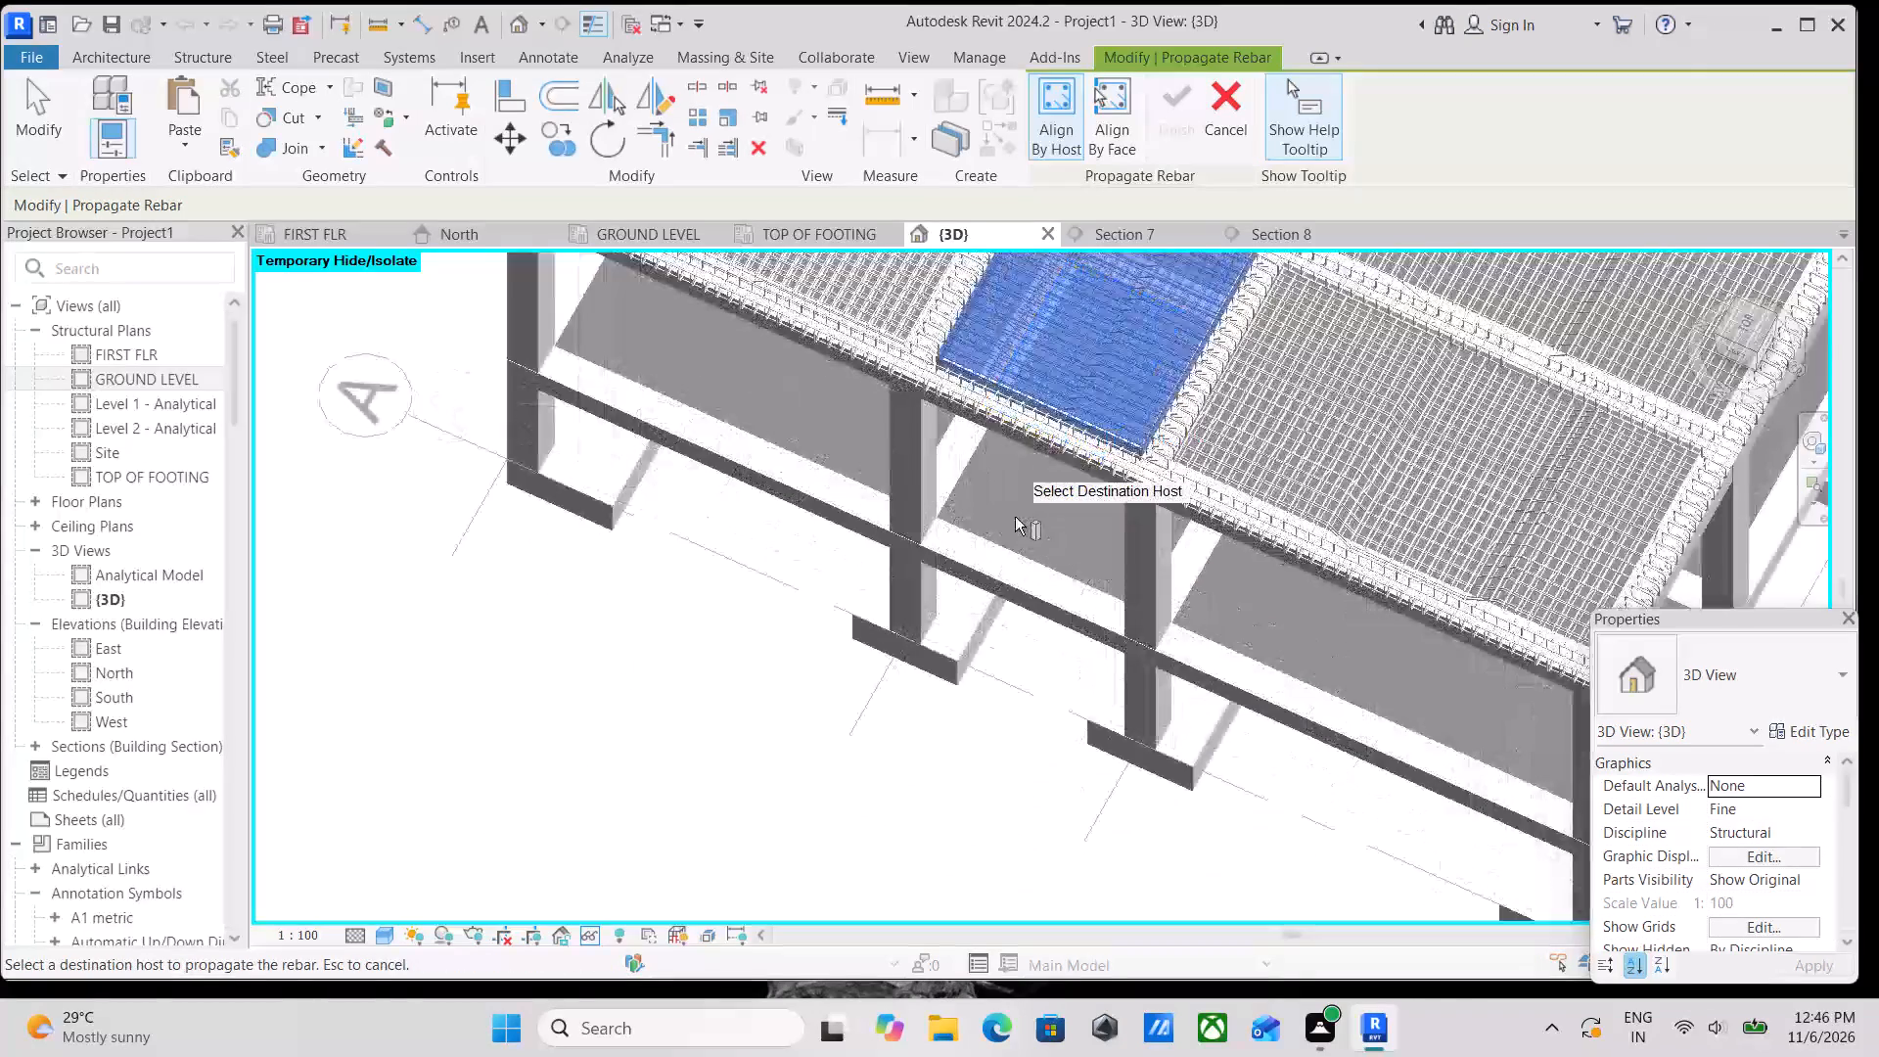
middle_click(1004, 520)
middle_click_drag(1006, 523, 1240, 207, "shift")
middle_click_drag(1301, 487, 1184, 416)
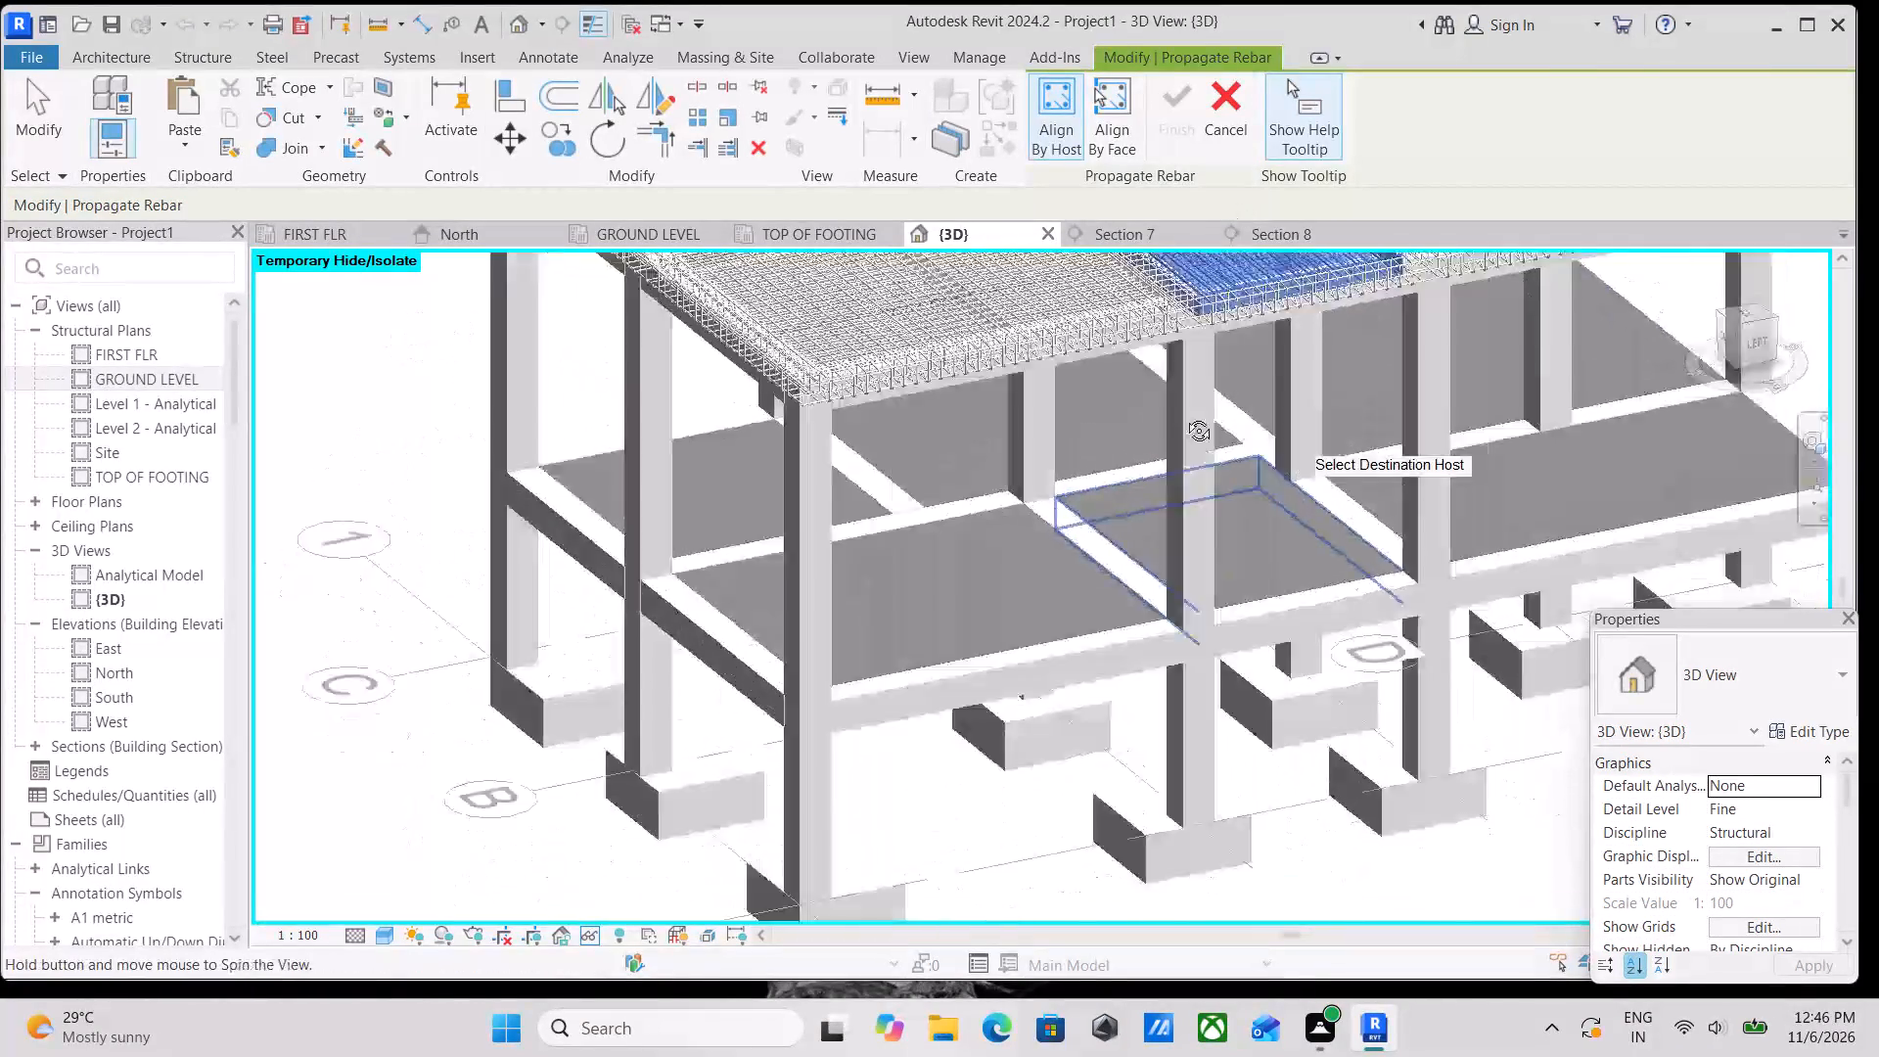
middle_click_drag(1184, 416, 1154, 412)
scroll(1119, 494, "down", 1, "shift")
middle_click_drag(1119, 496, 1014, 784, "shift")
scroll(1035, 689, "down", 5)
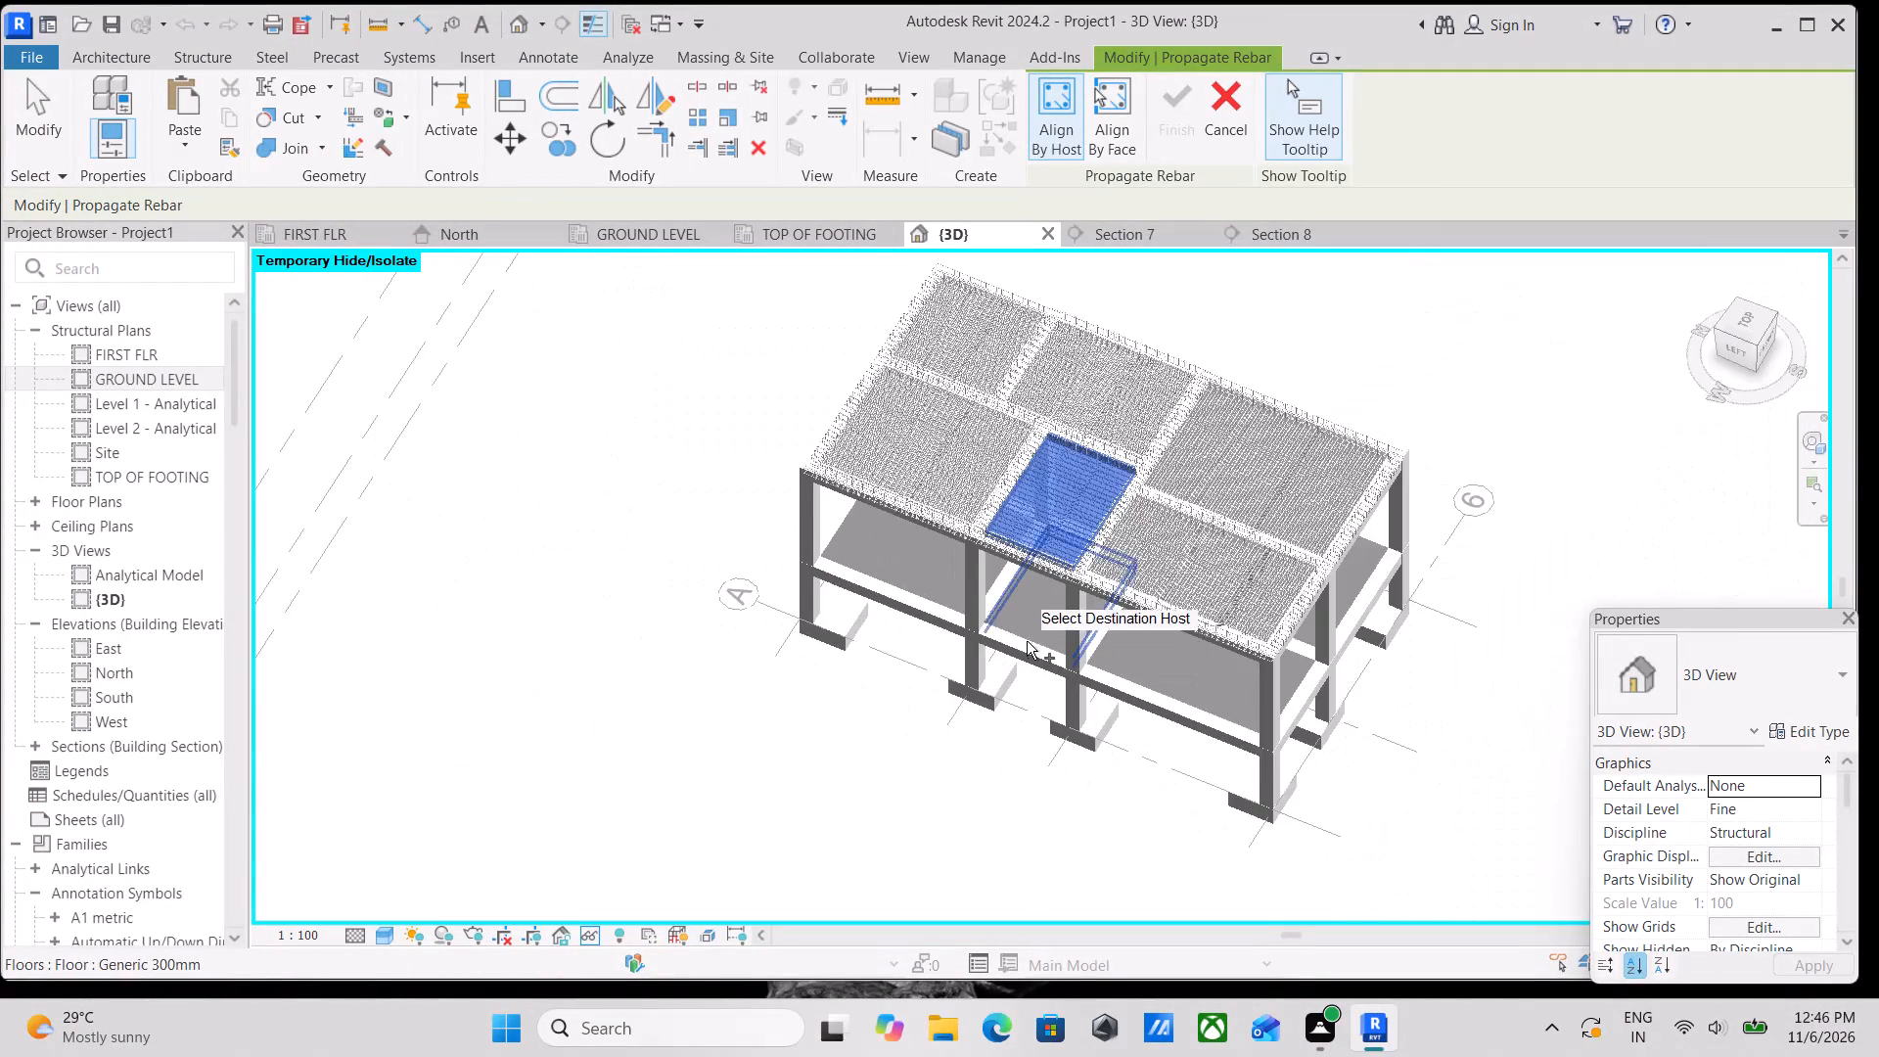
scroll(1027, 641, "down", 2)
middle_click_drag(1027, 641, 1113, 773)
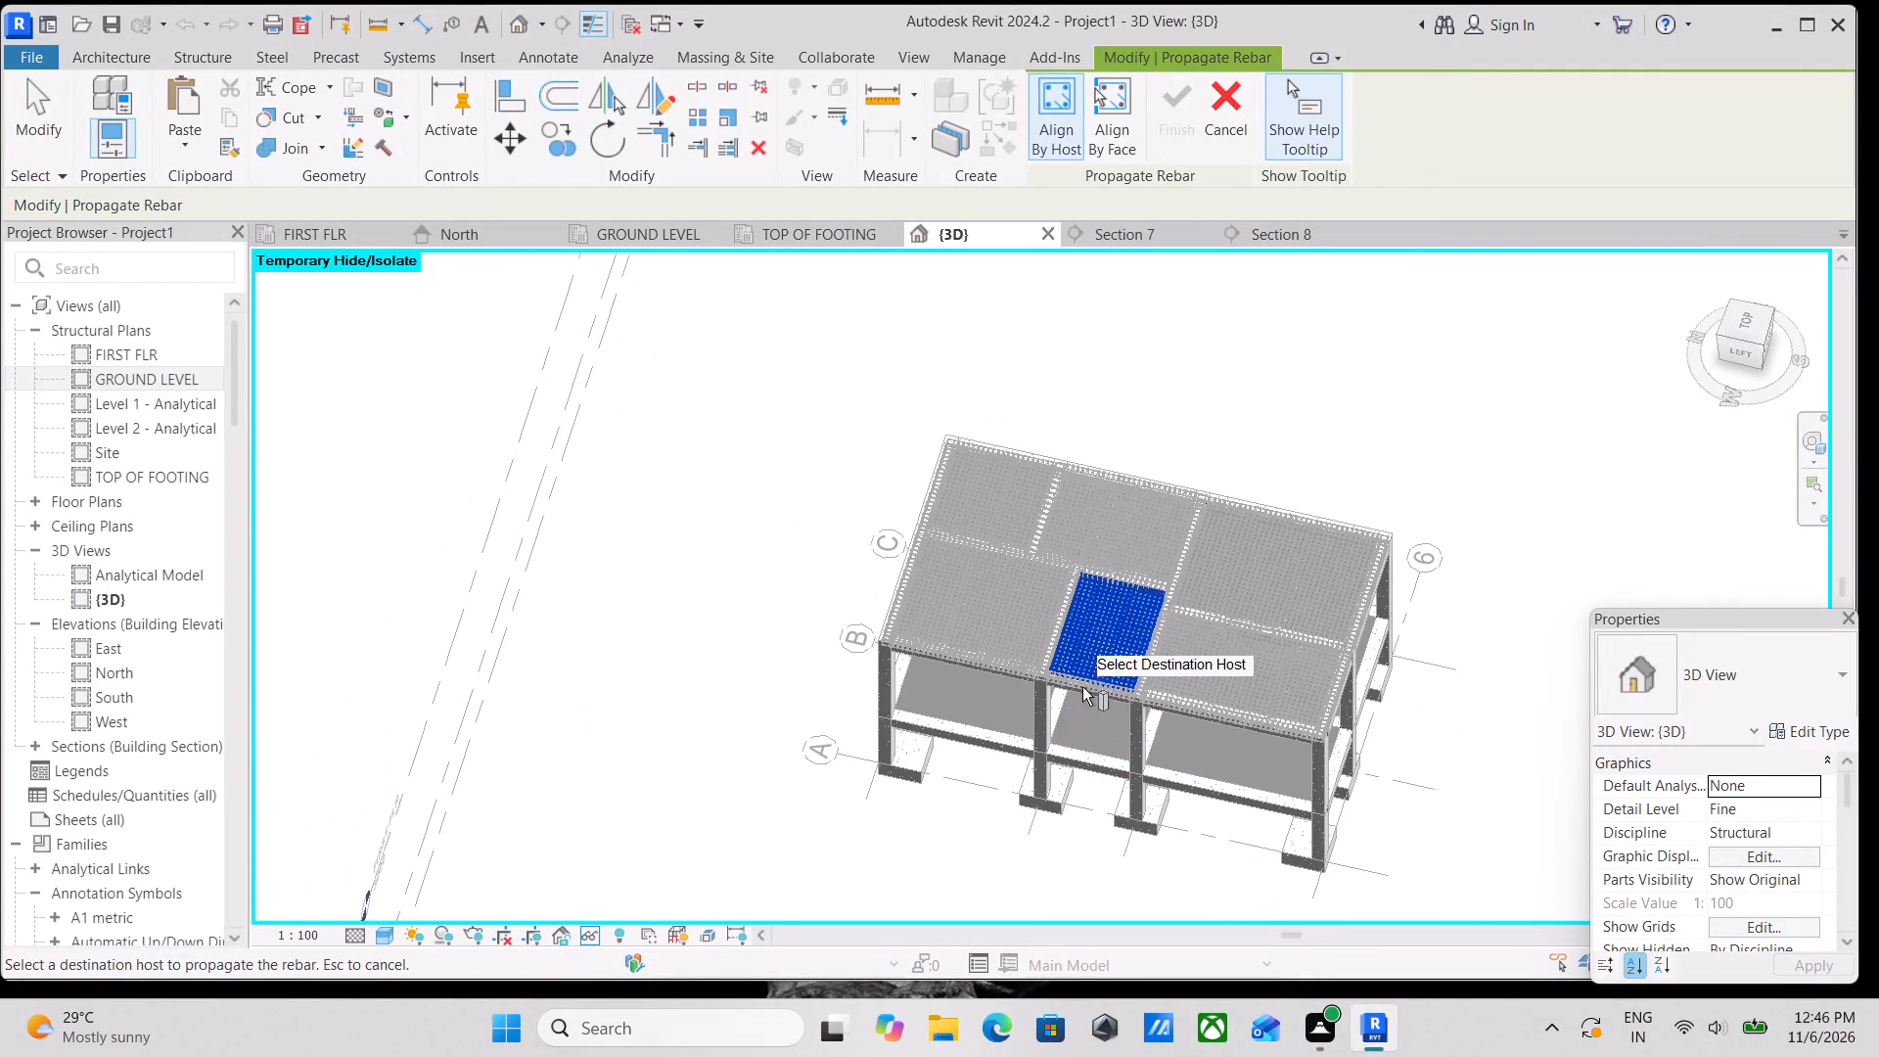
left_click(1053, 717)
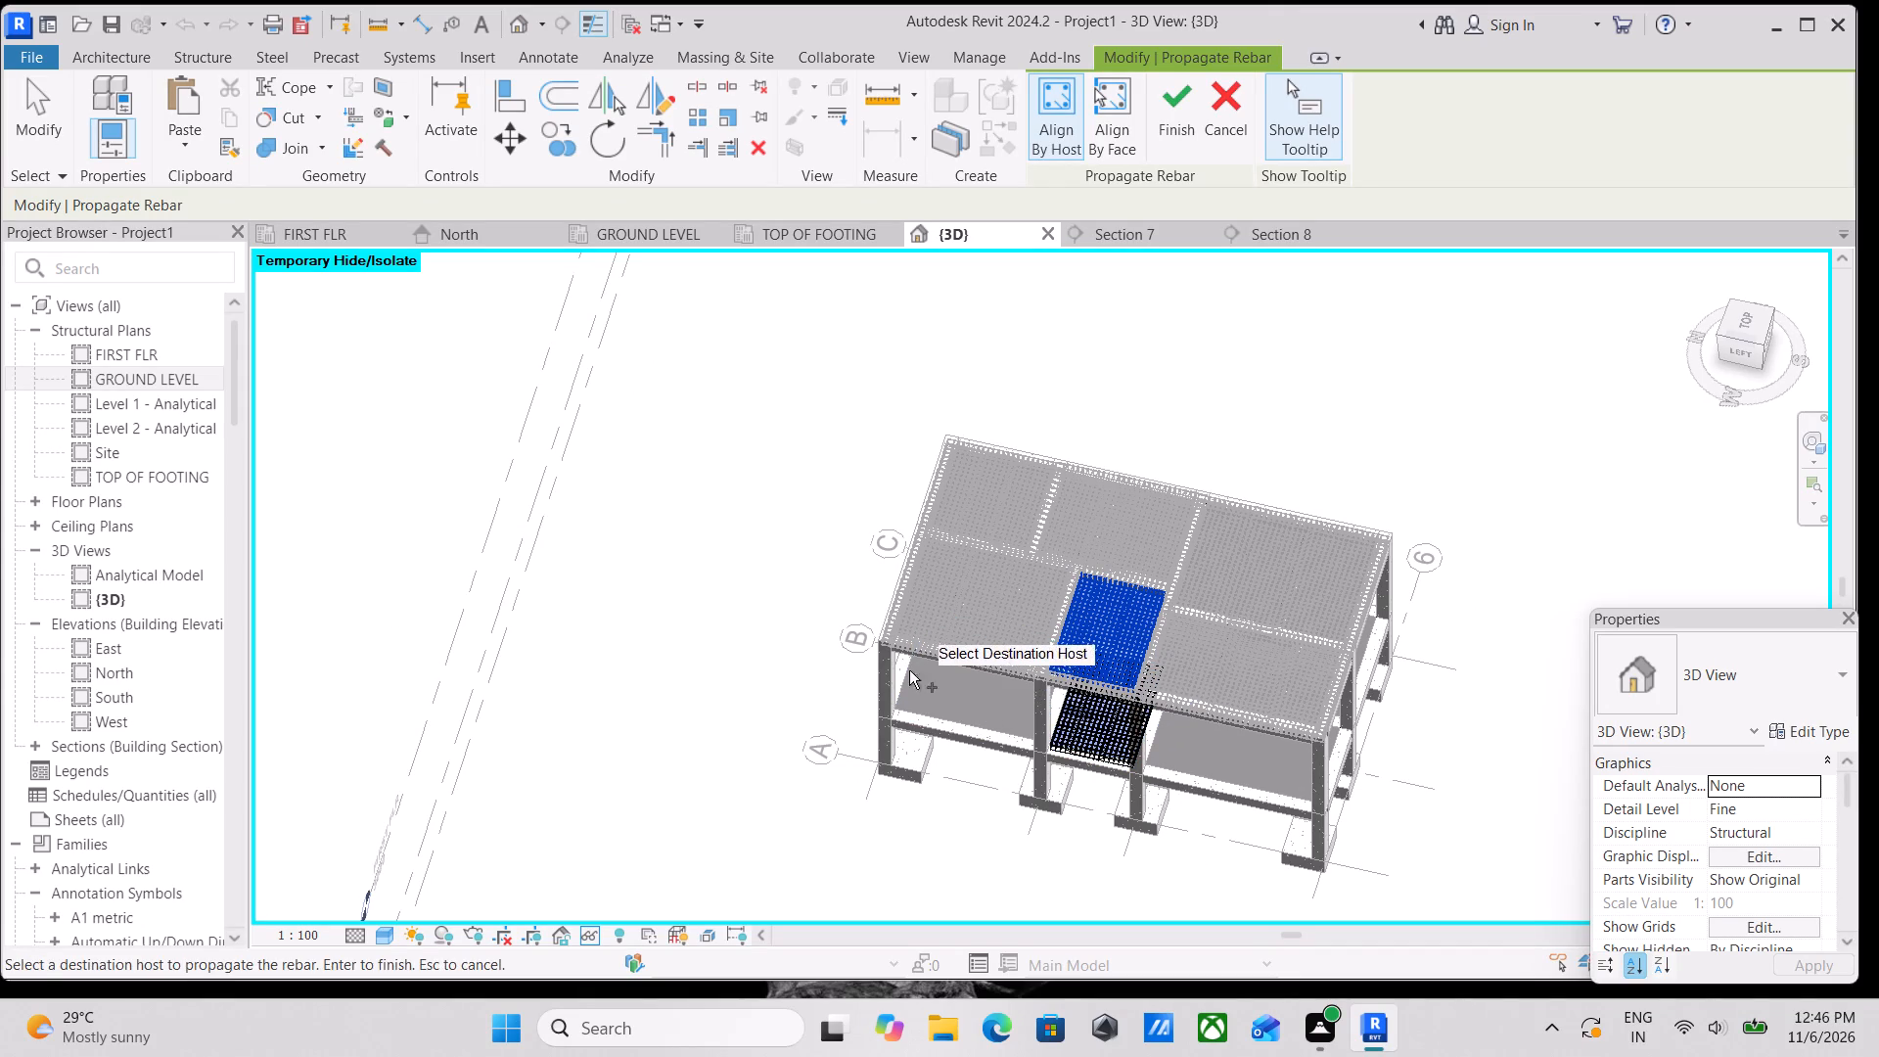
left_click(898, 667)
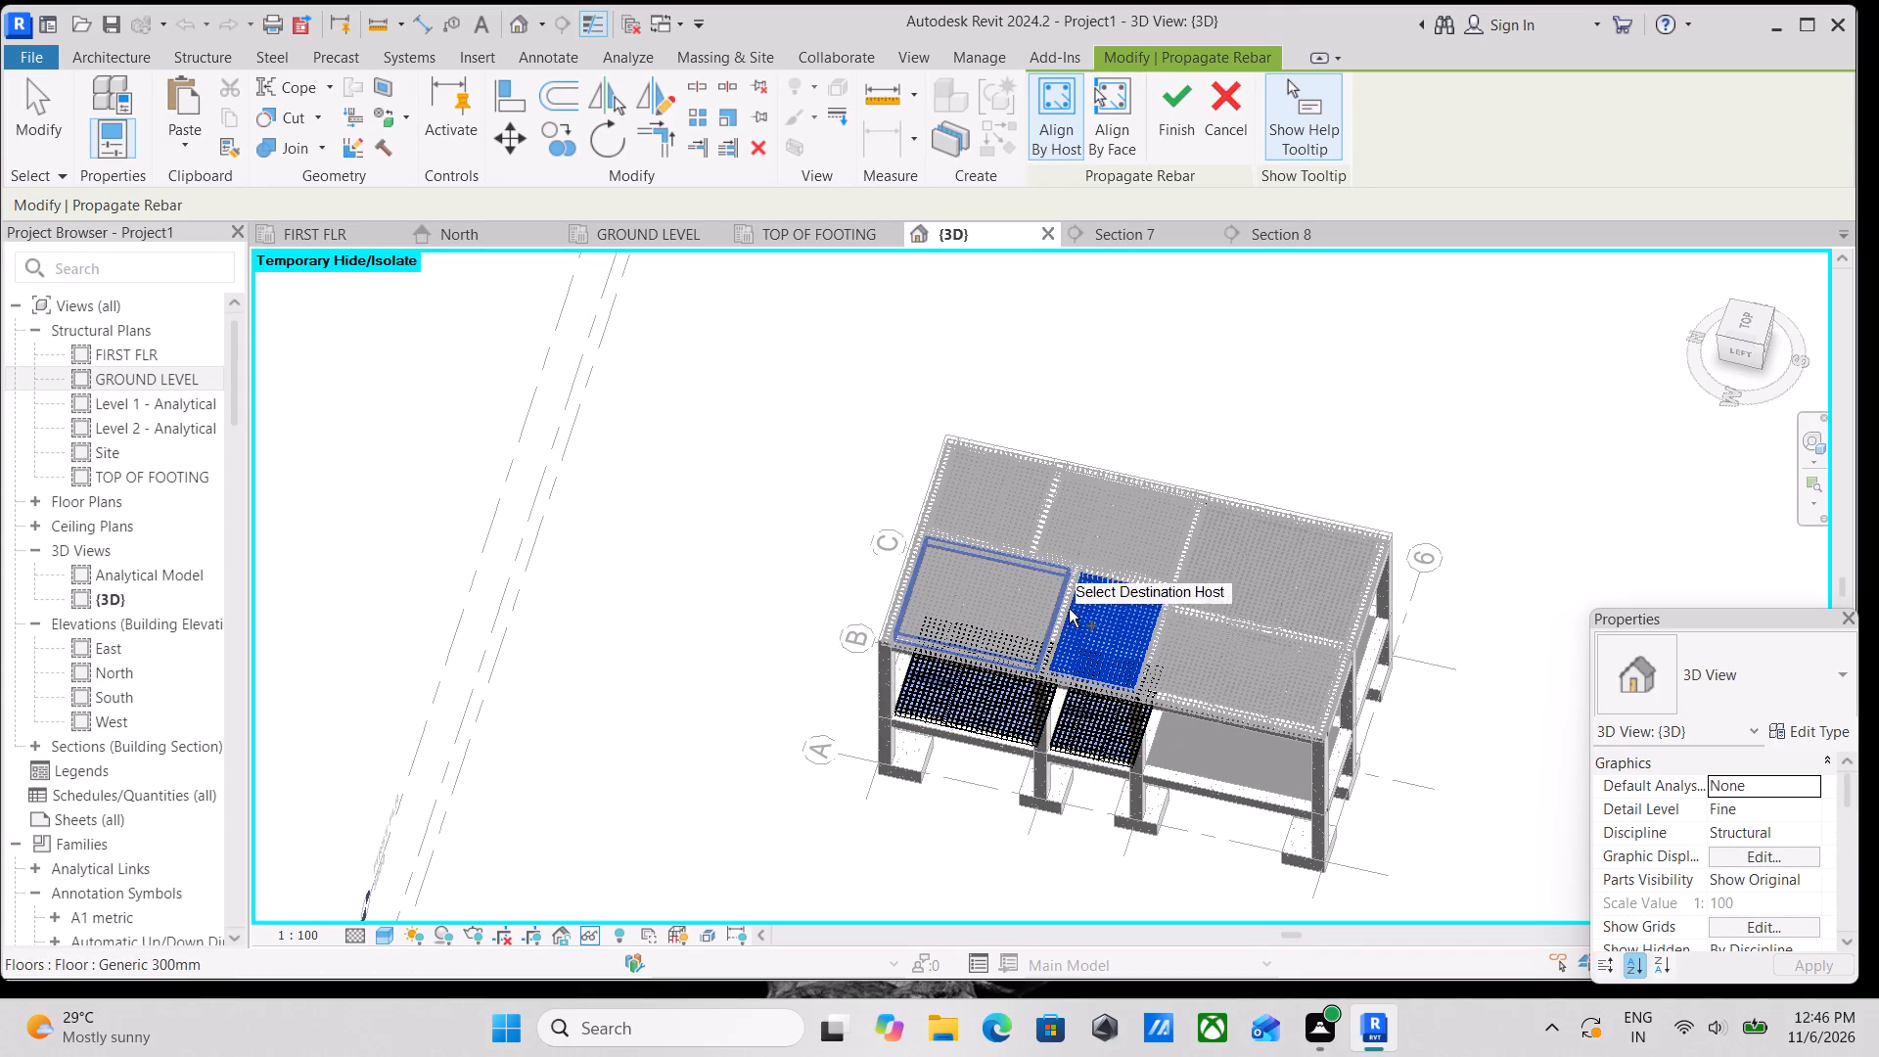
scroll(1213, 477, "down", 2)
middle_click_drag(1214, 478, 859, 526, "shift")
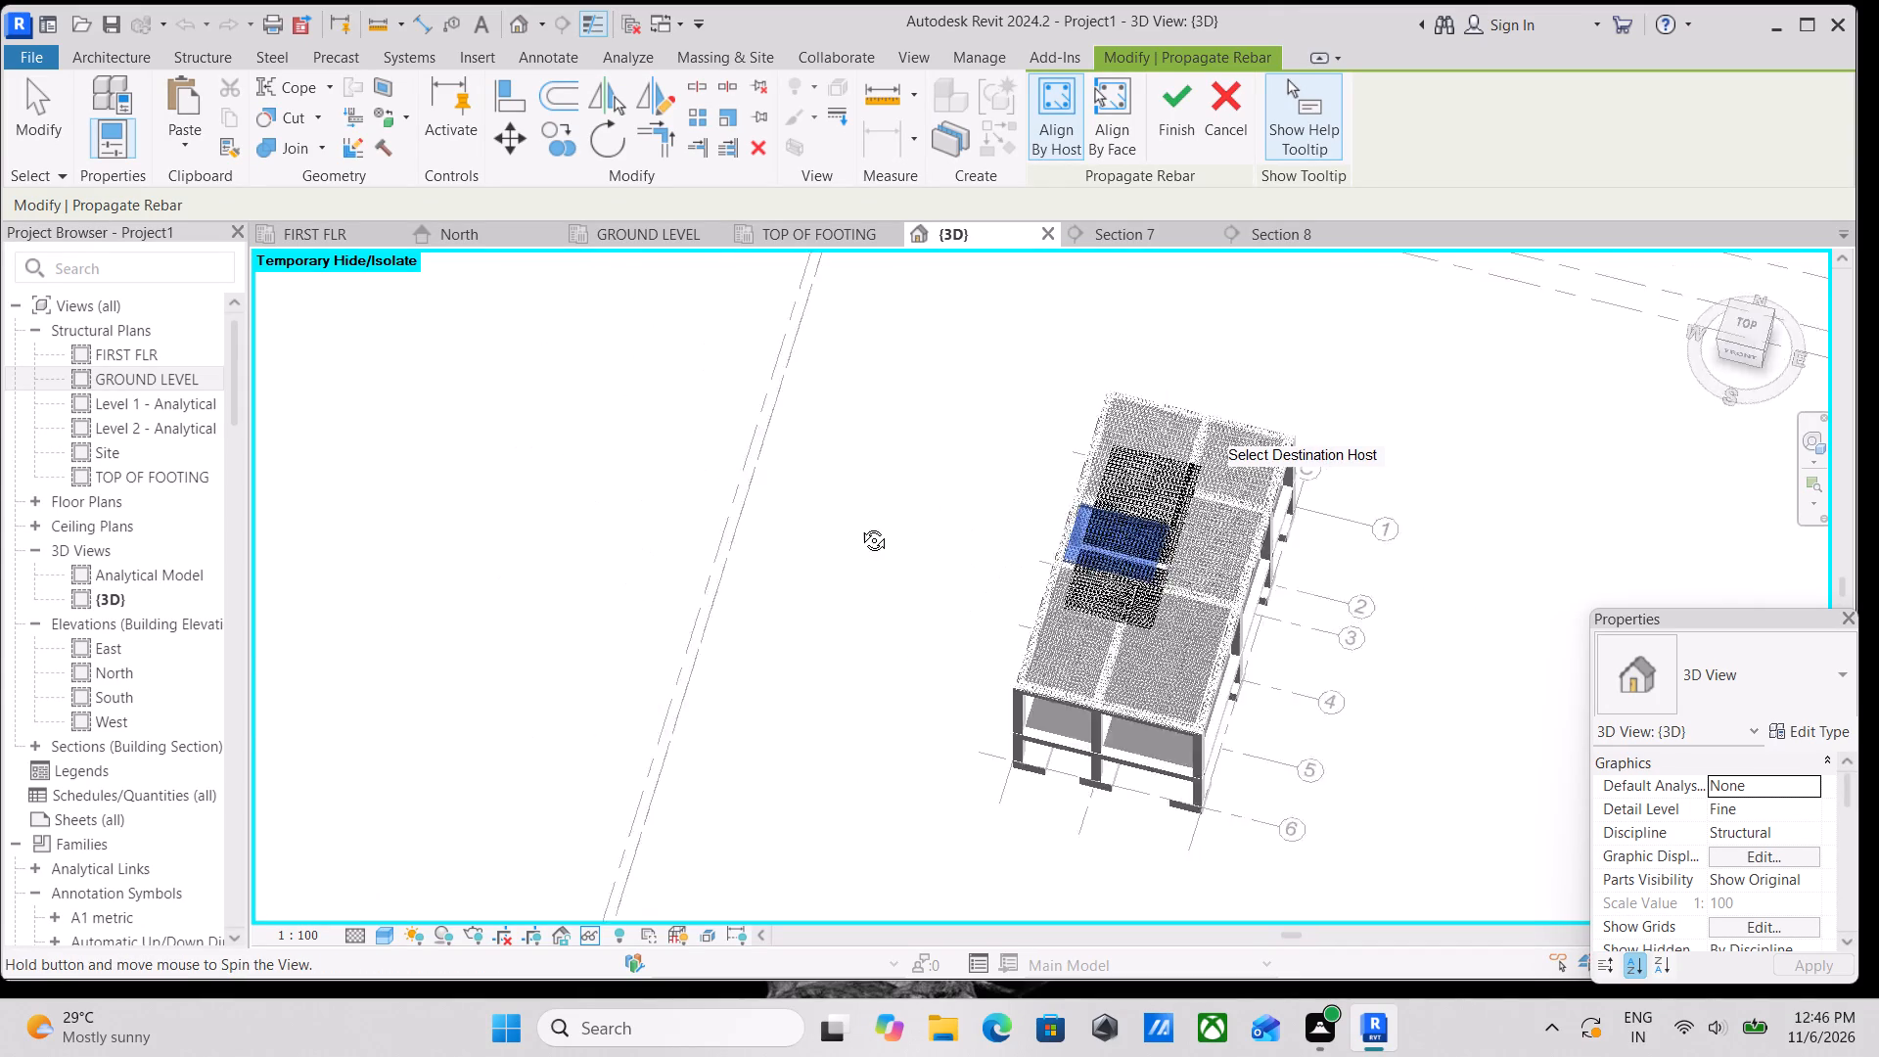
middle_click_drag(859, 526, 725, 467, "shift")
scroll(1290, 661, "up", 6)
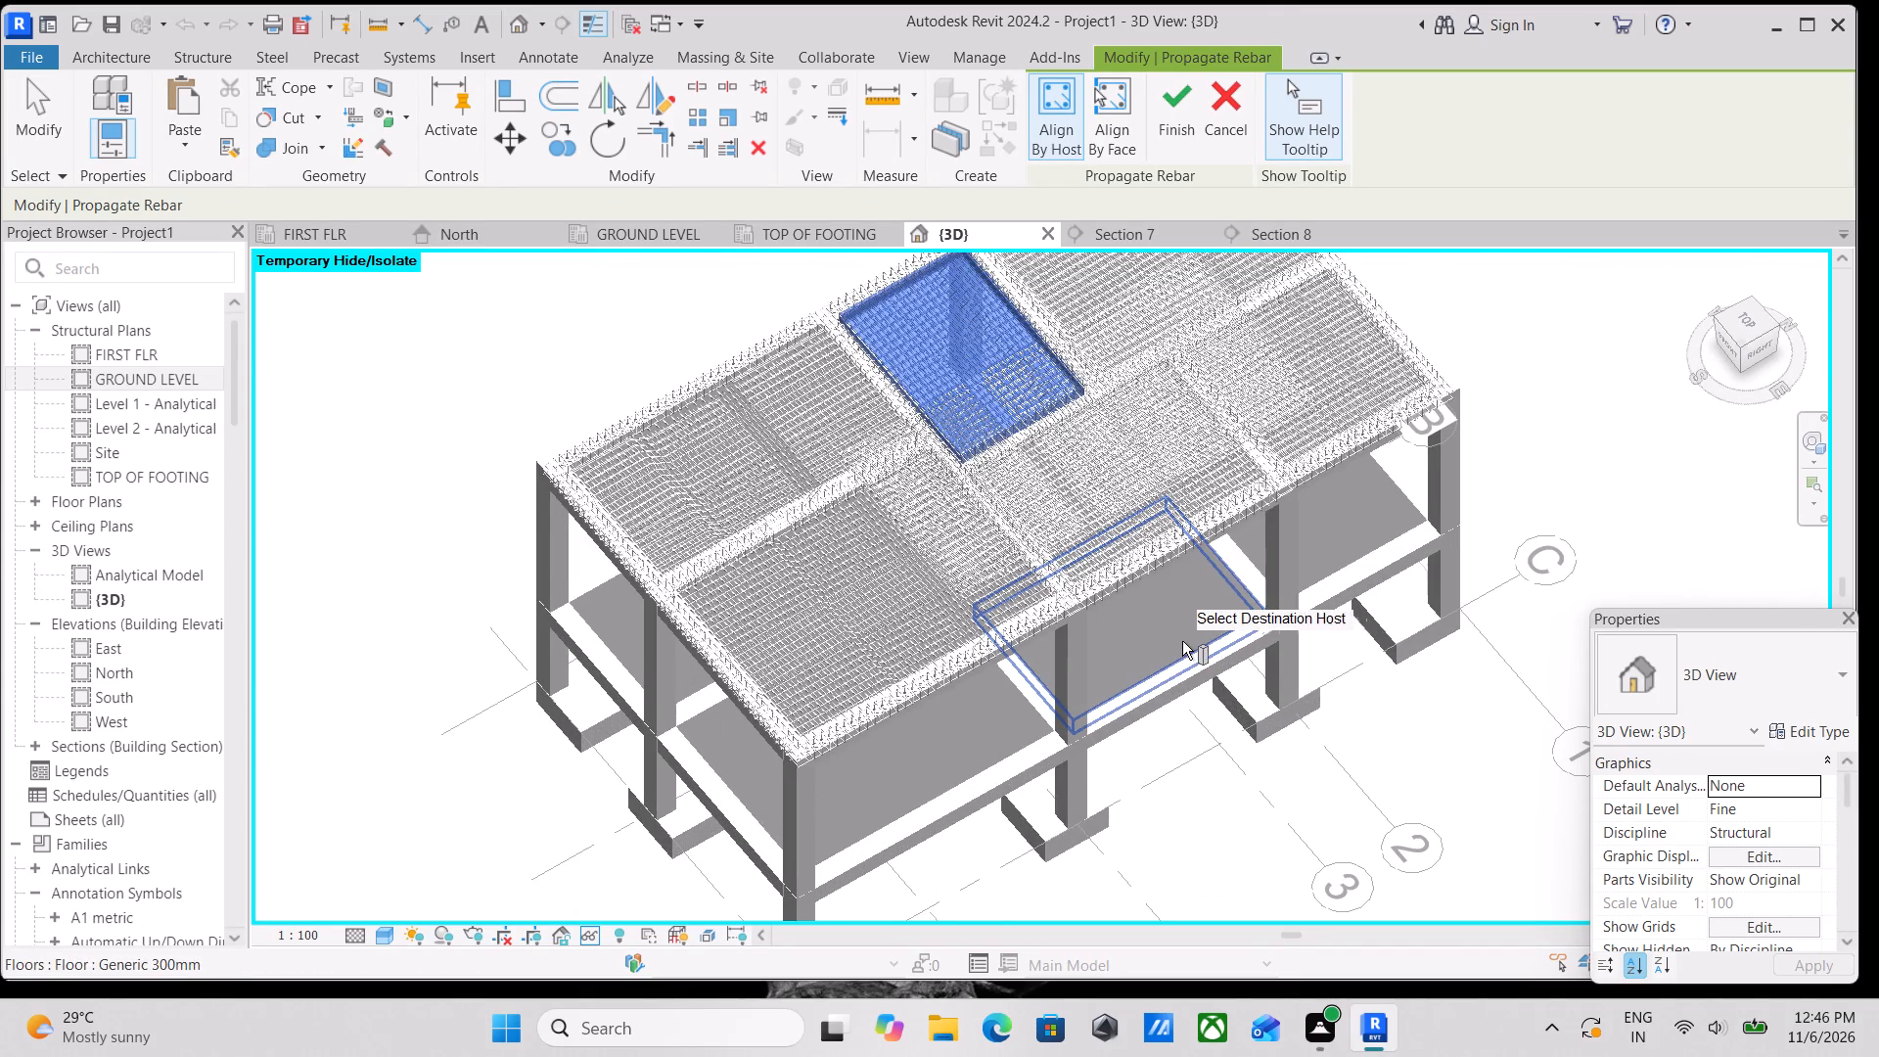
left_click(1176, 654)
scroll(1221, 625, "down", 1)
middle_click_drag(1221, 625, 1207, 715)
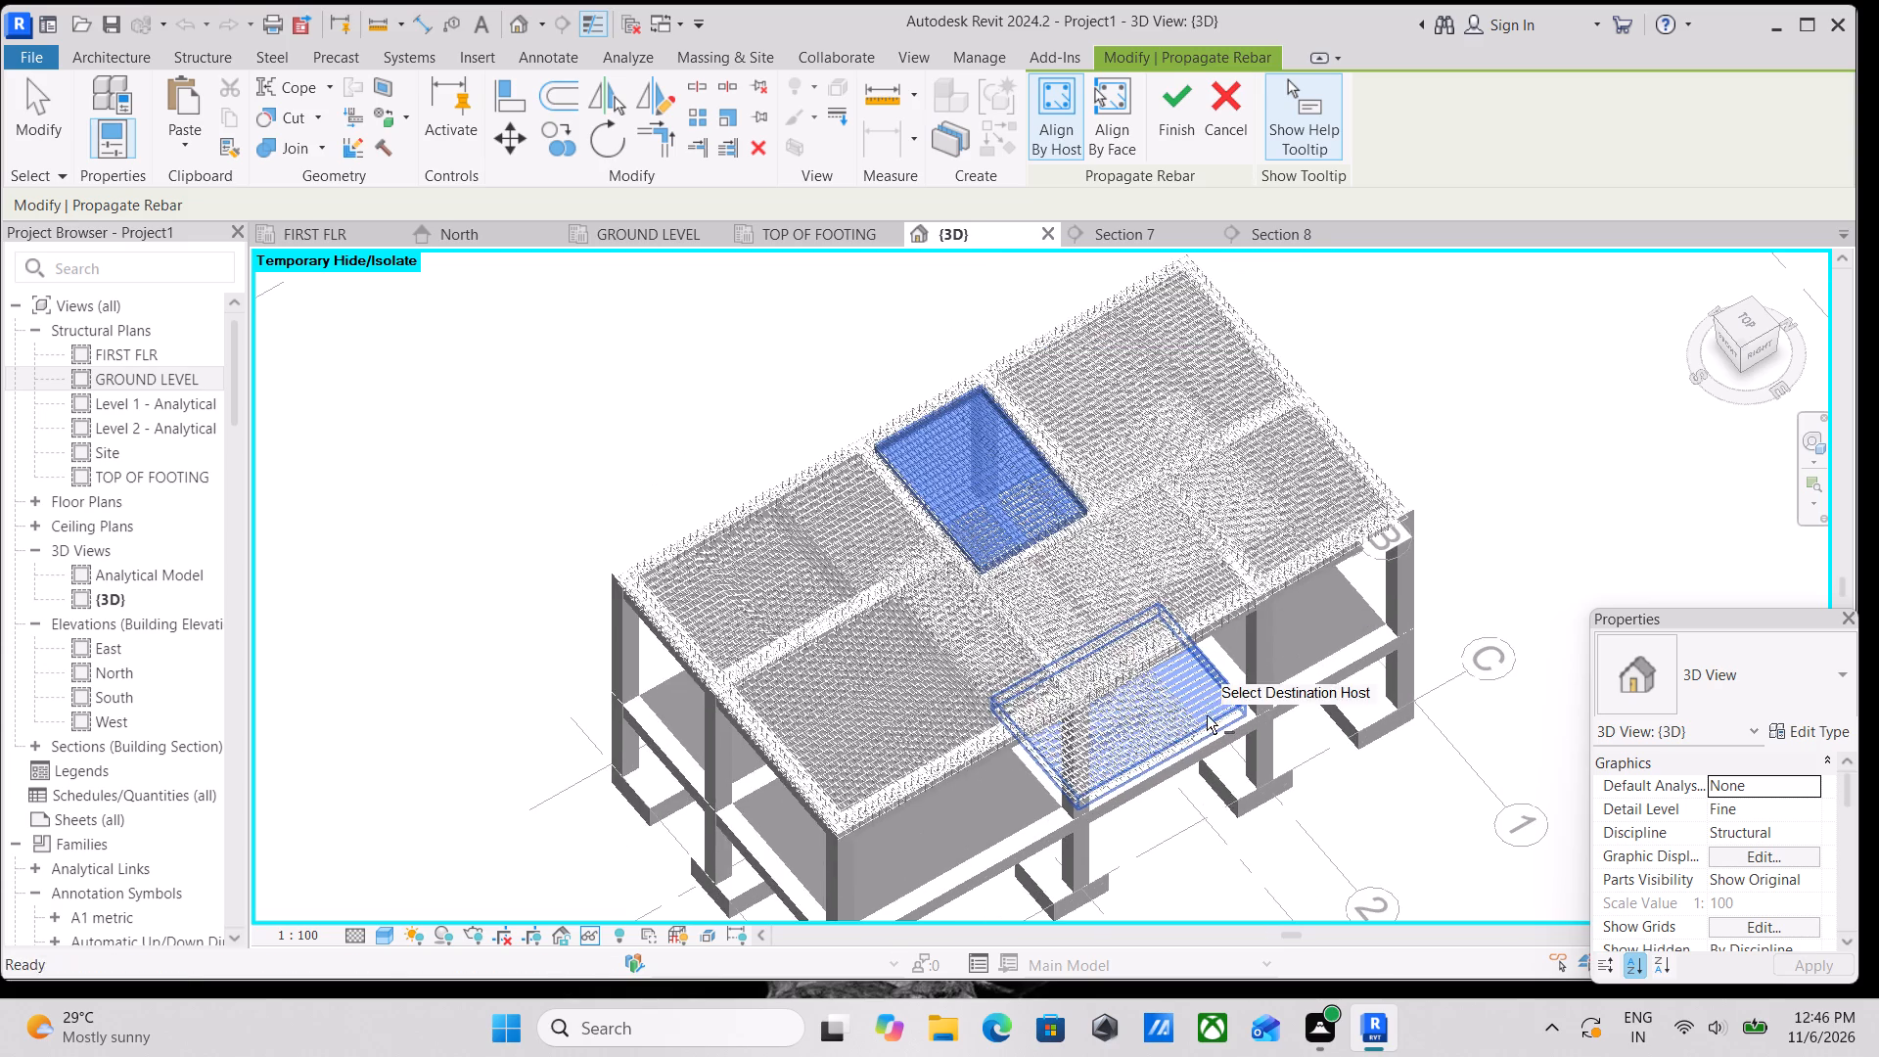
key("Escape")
Propagate the rebar of the first-floor slab between grids 2 and 4 along grid C, aligned by host, to the ground-level slab directly below.
scroll(1209, 668, "up", 3)
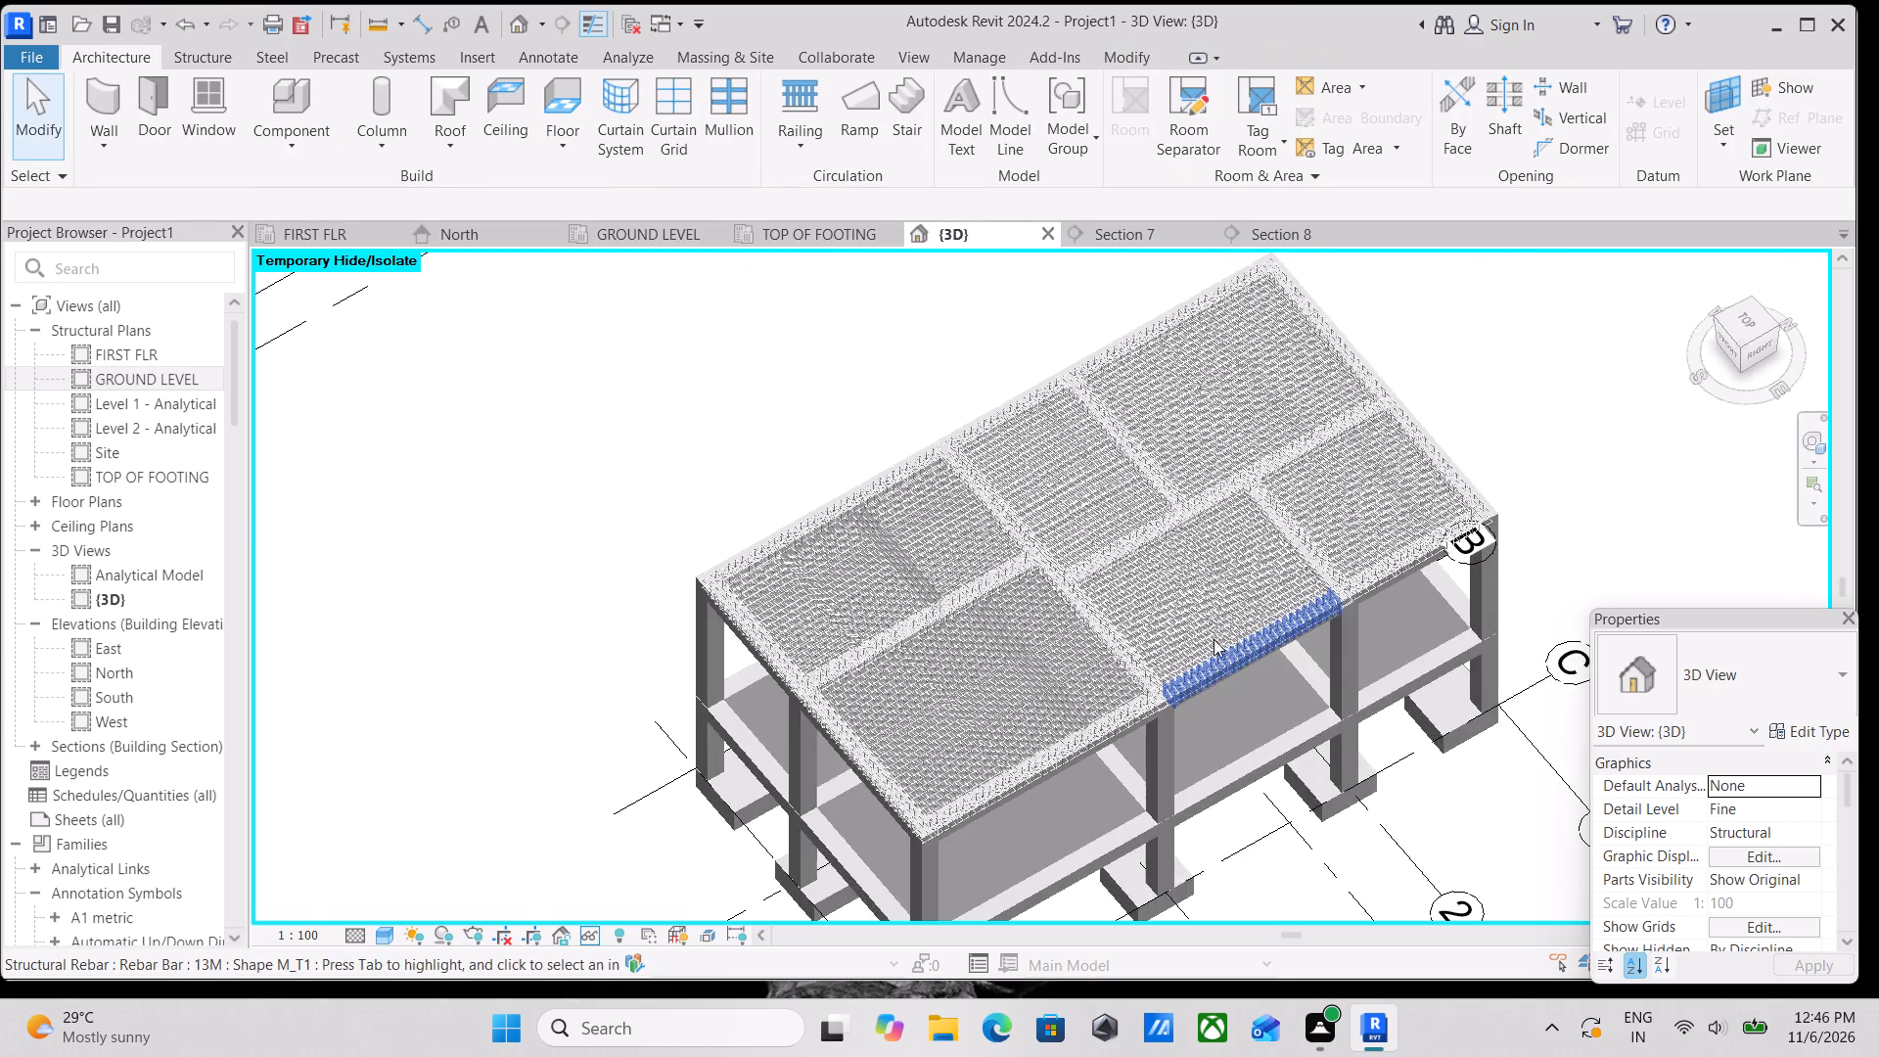
scroll(1217, 621, "up", 3)
scroll(1321, 428, "up", 8)
middle_click_drag(1030, 540, 1169, 370)
scroll(705, 552, "up", 2)
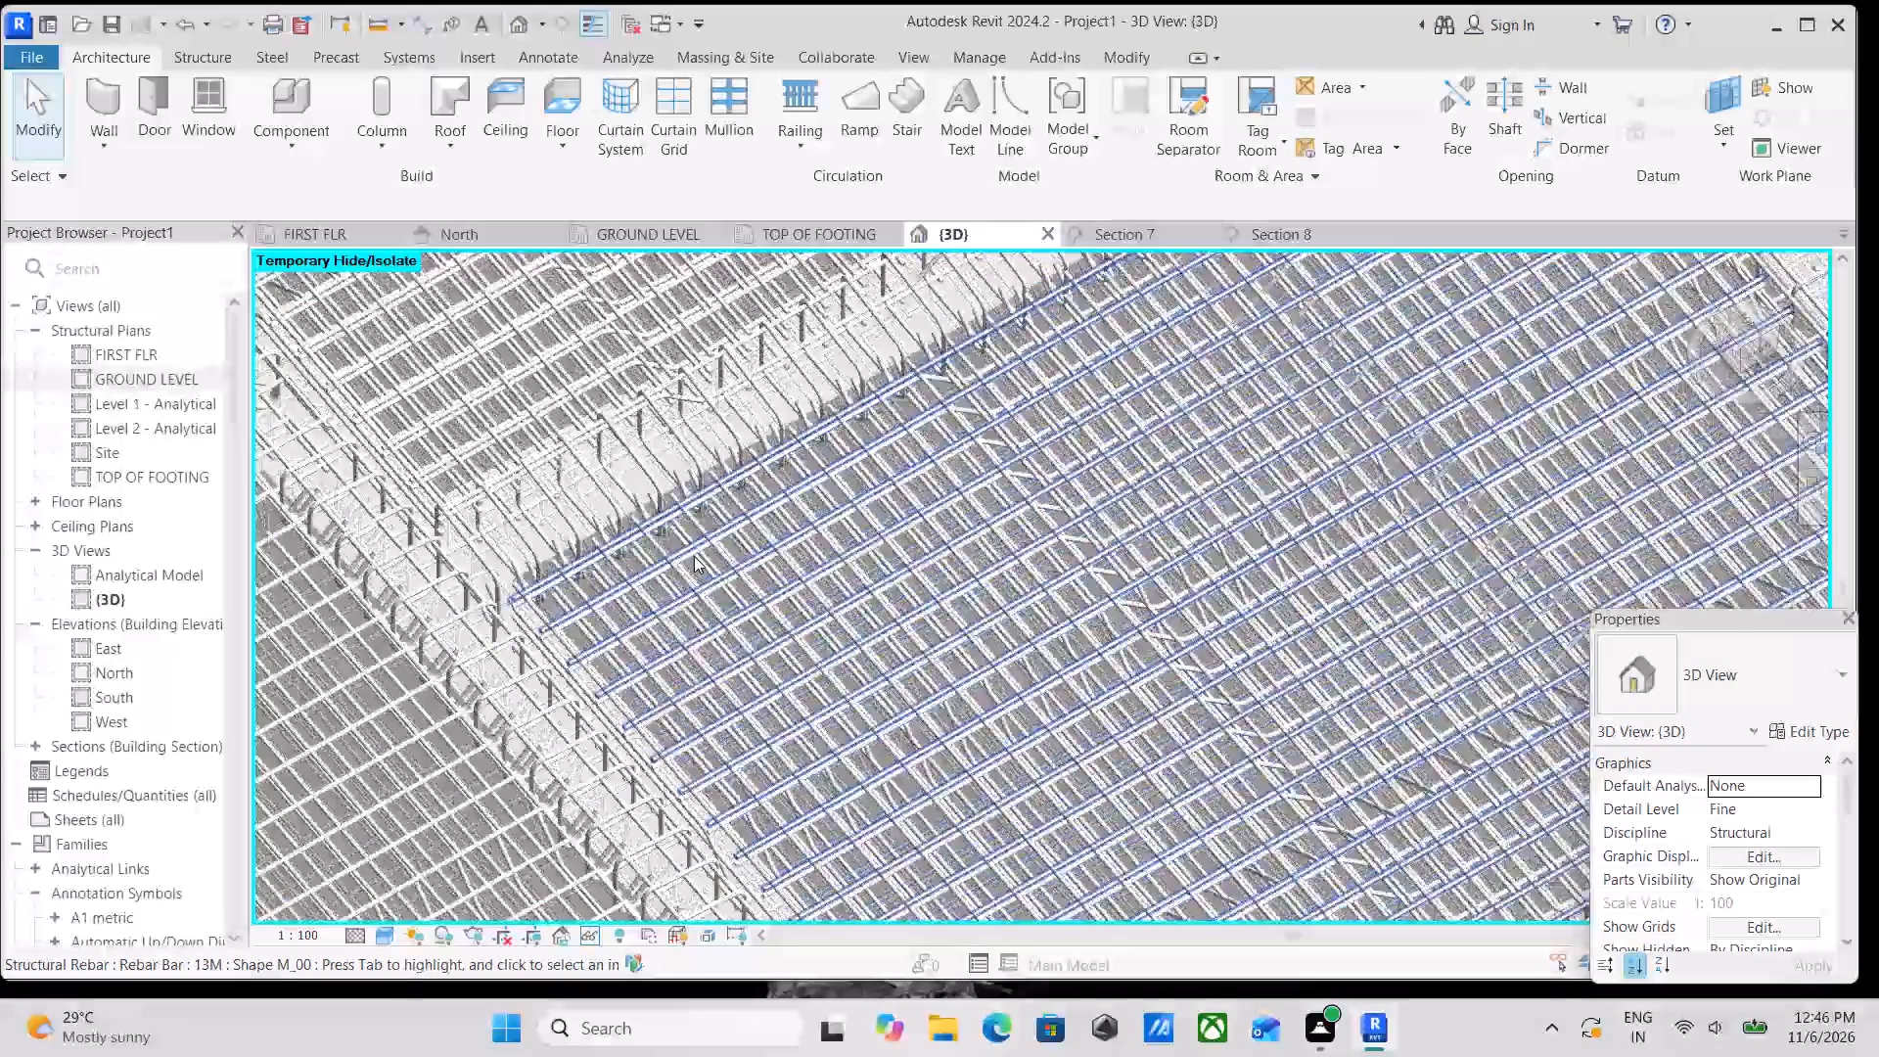
scroll(694, 556, "up", 8)
scroll(439, 554, "down", 1)
middle_click_drag(439, 554, 883, 420)
scroll(756, 503, "up", 12)
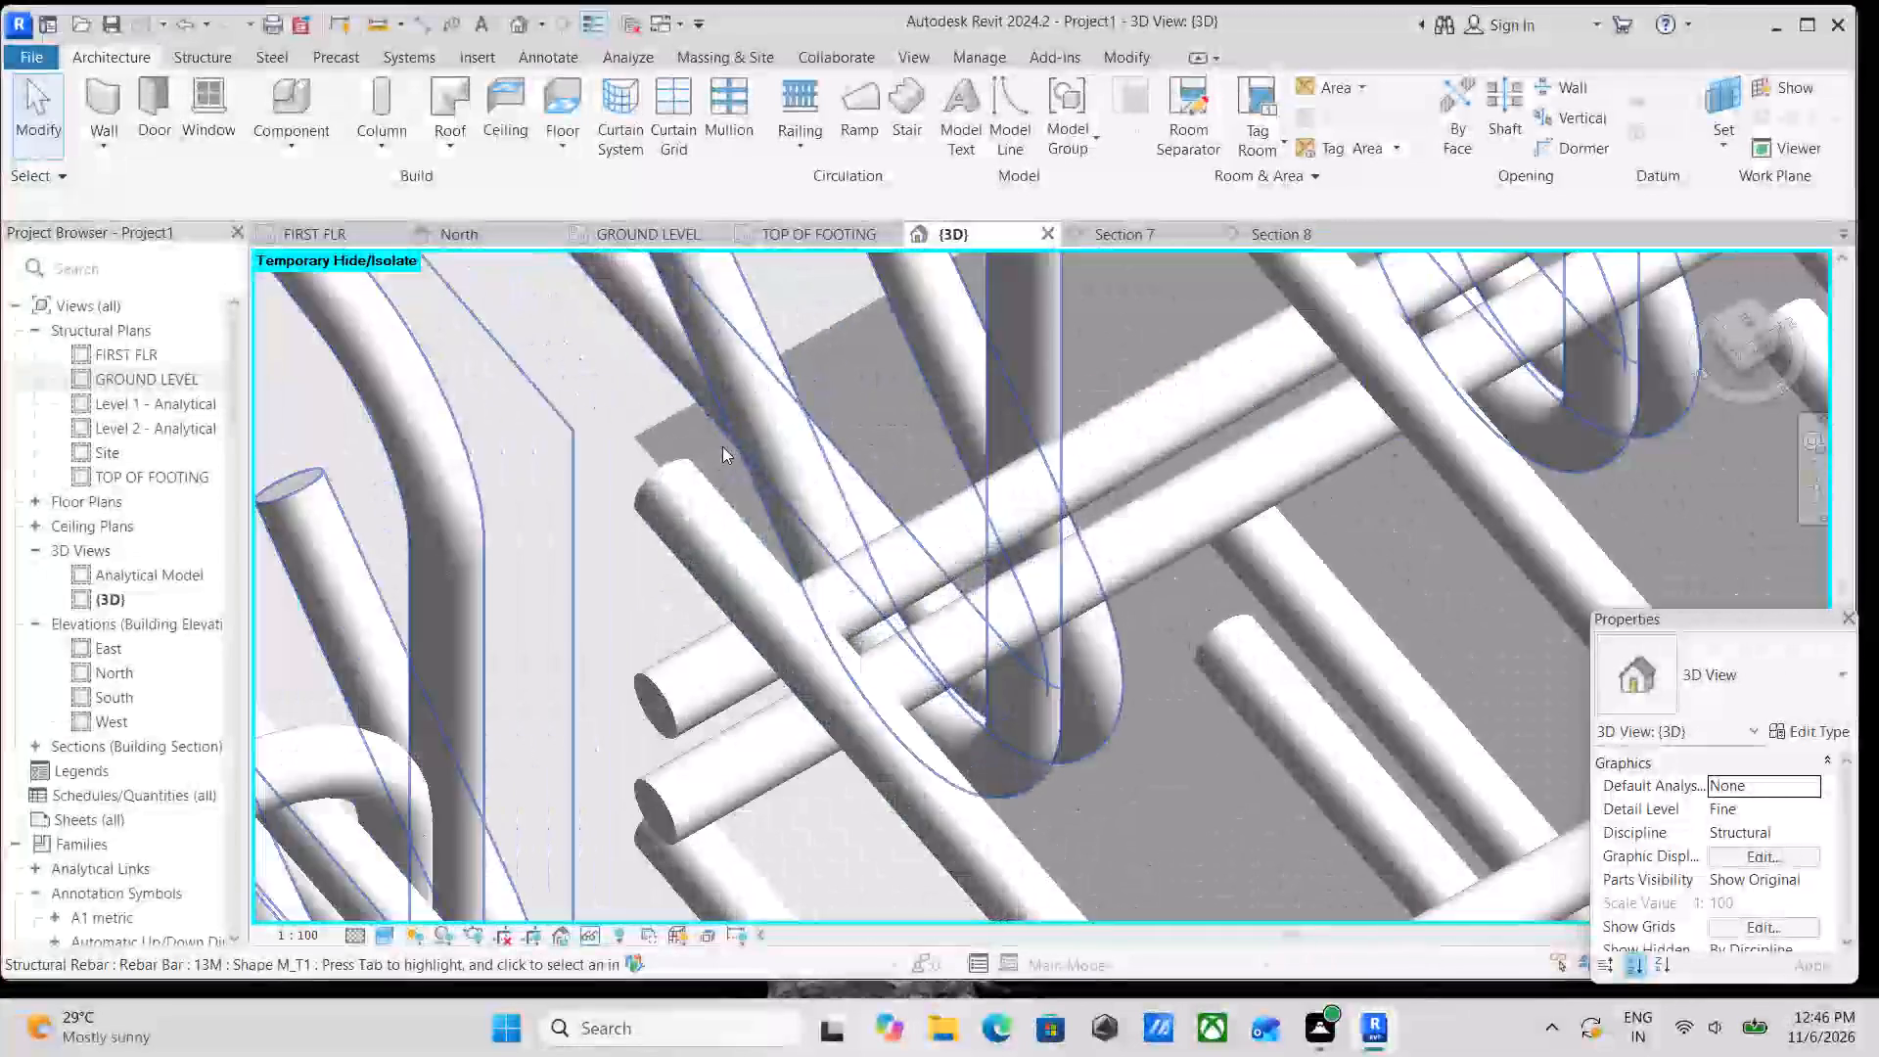
scroll(684, 410, "up", 1)
left_click(684, 410)
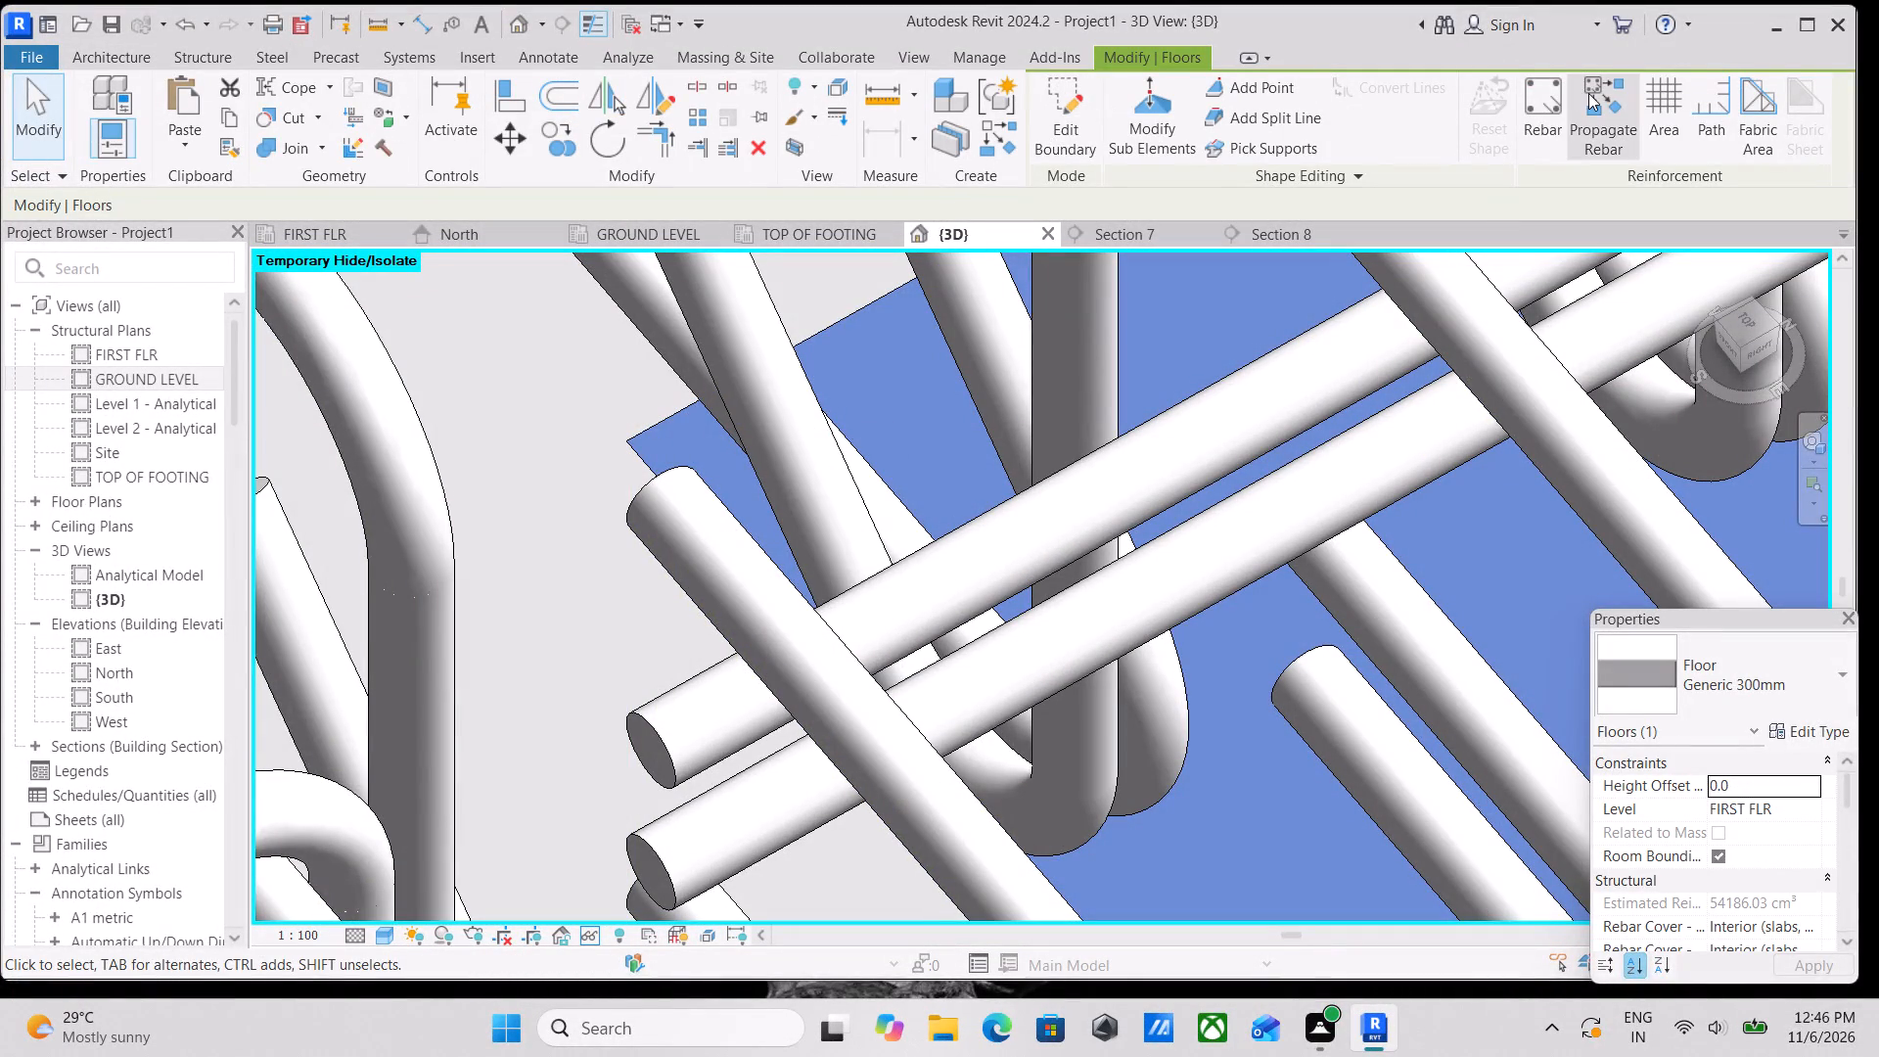
left_click(1588, 93)
scroll(1018, 557, "down", 19)
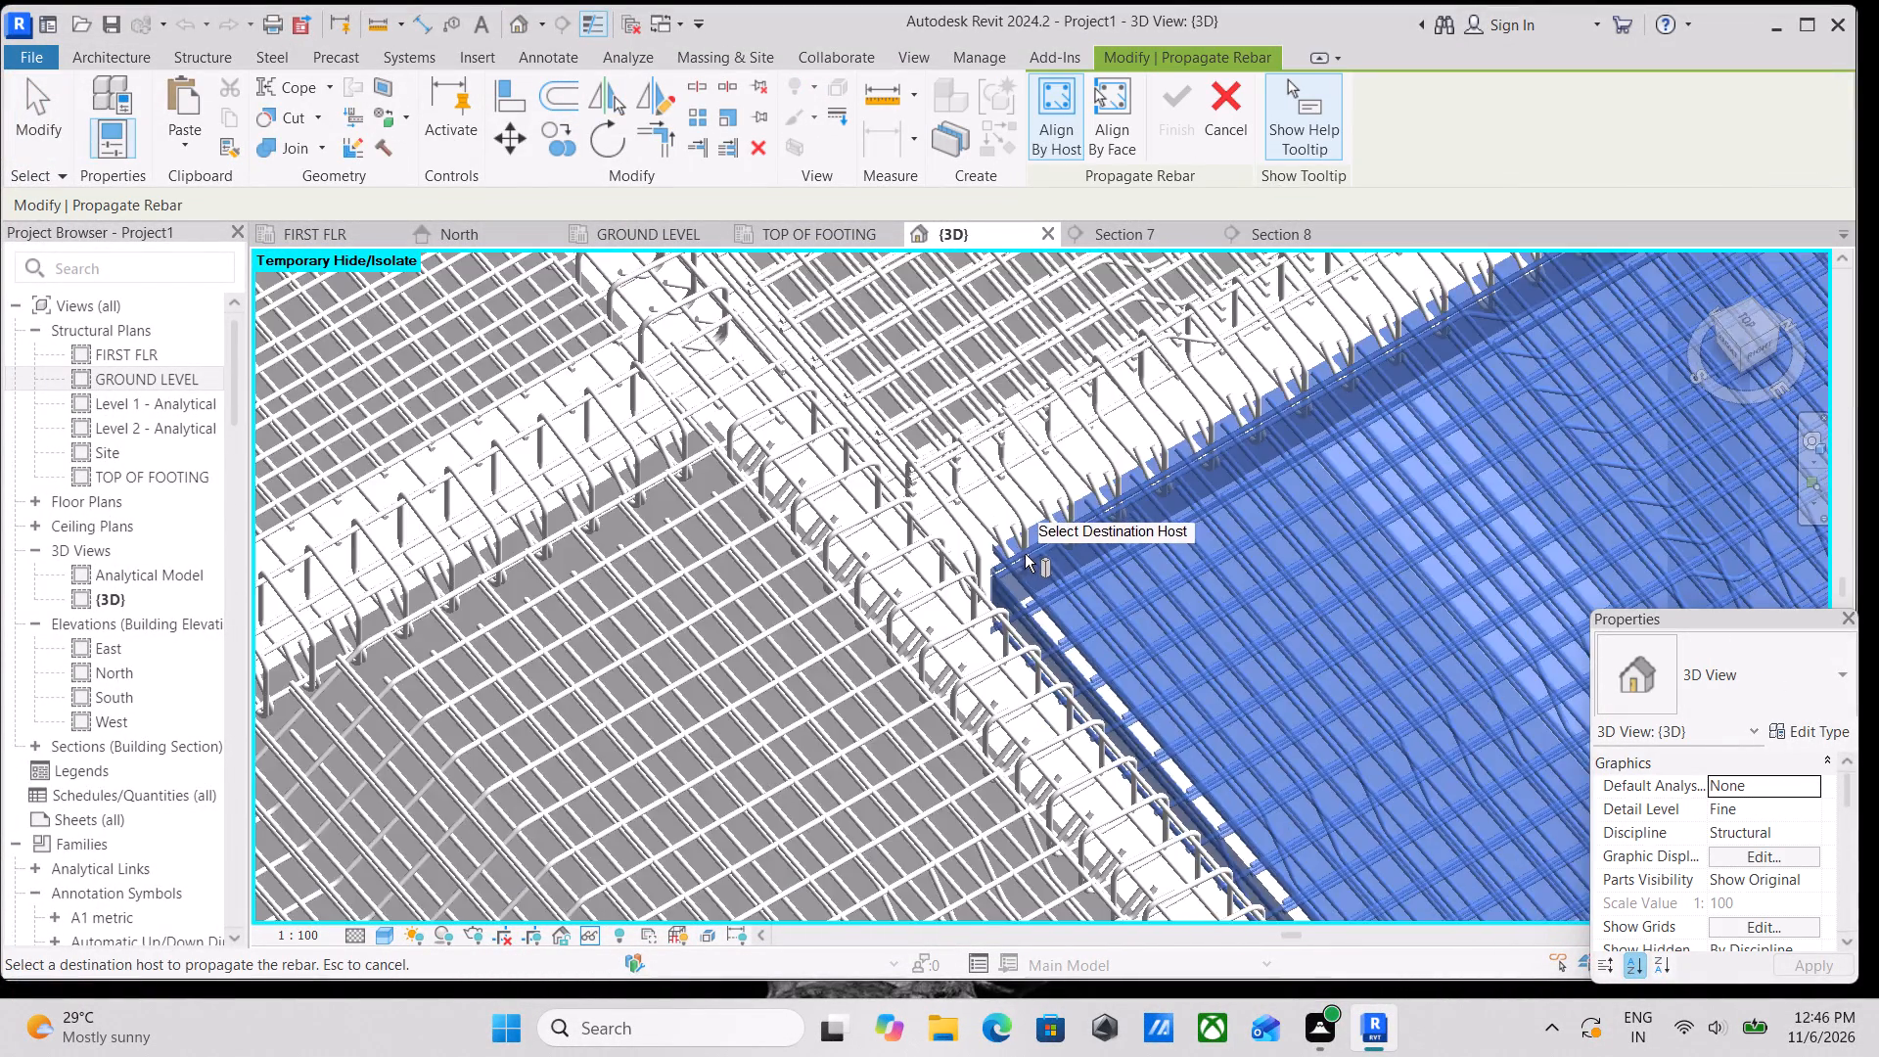
scroll(1025, 554, "down", 10)
middle_click_drag(1035, 546, 815, 258)
scroll(1000, 466, "down", 6)
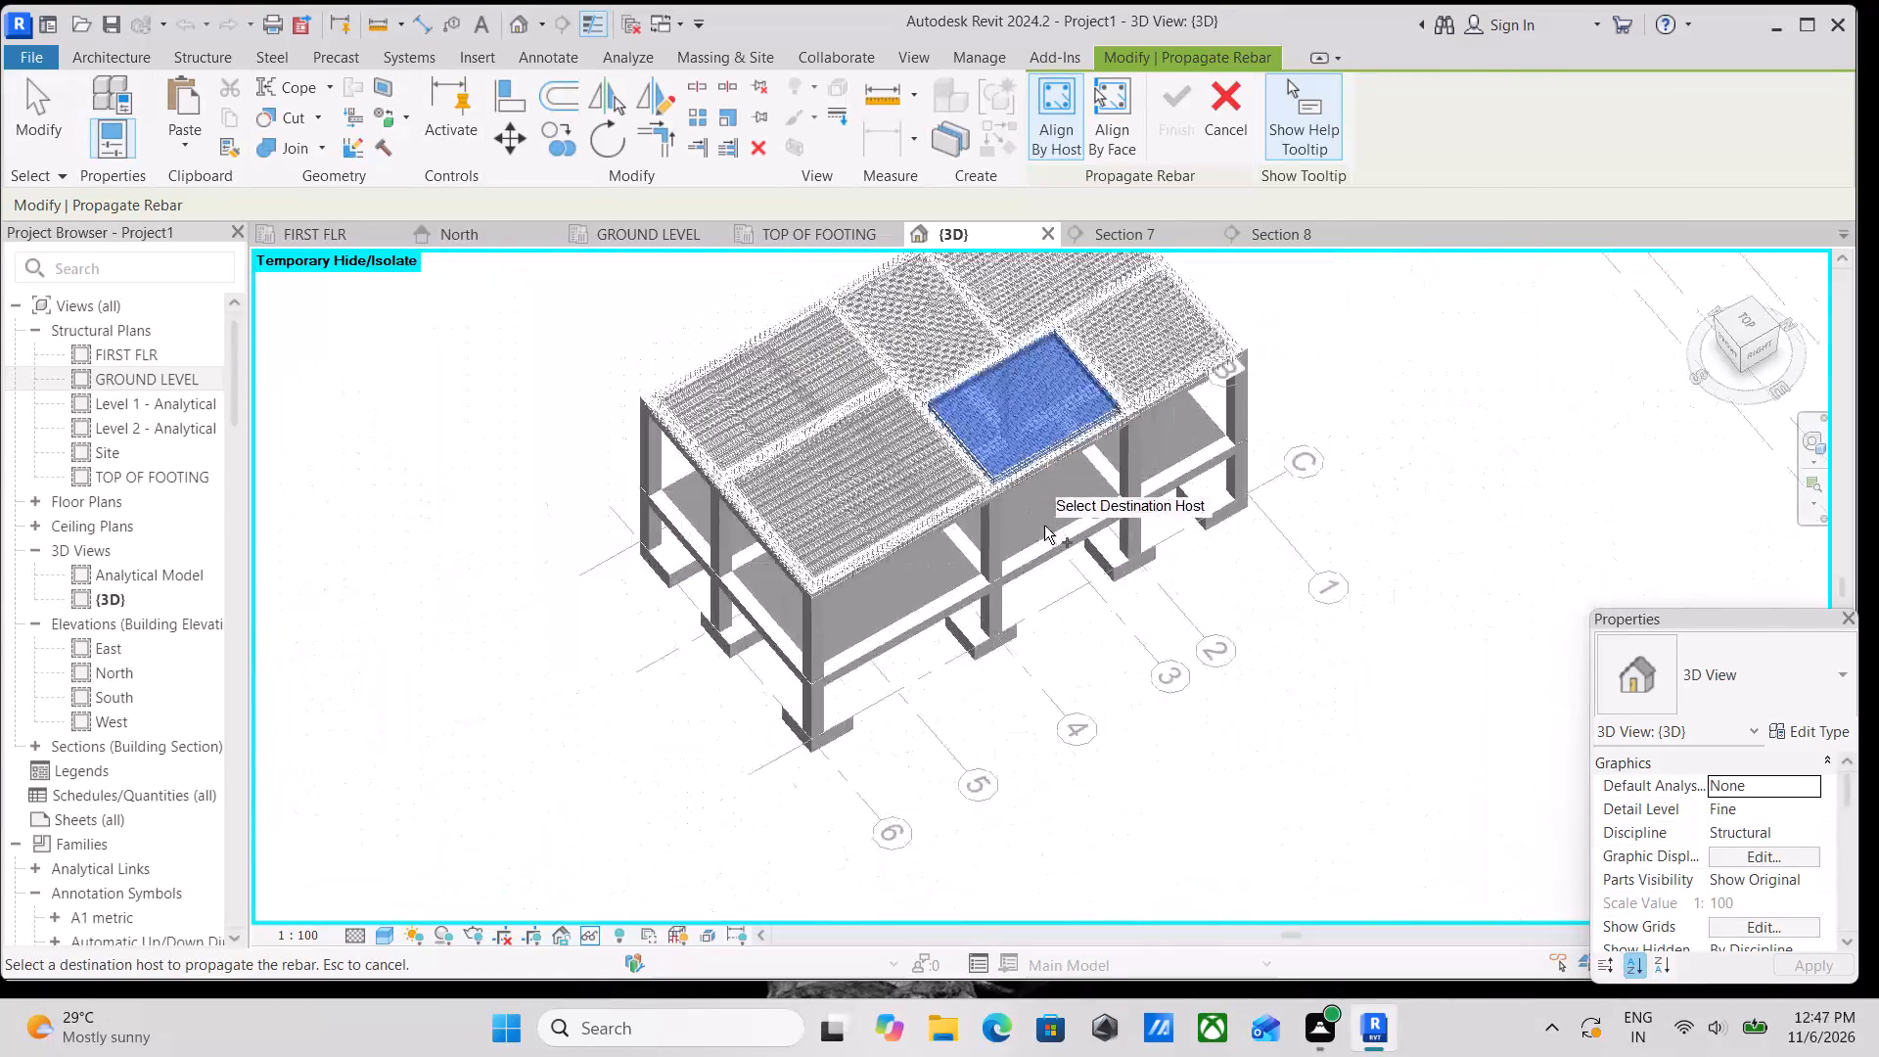
middle_click_drag(1062, 490, 923, 396, "shift")
scroll(964, 534, "up", 3)
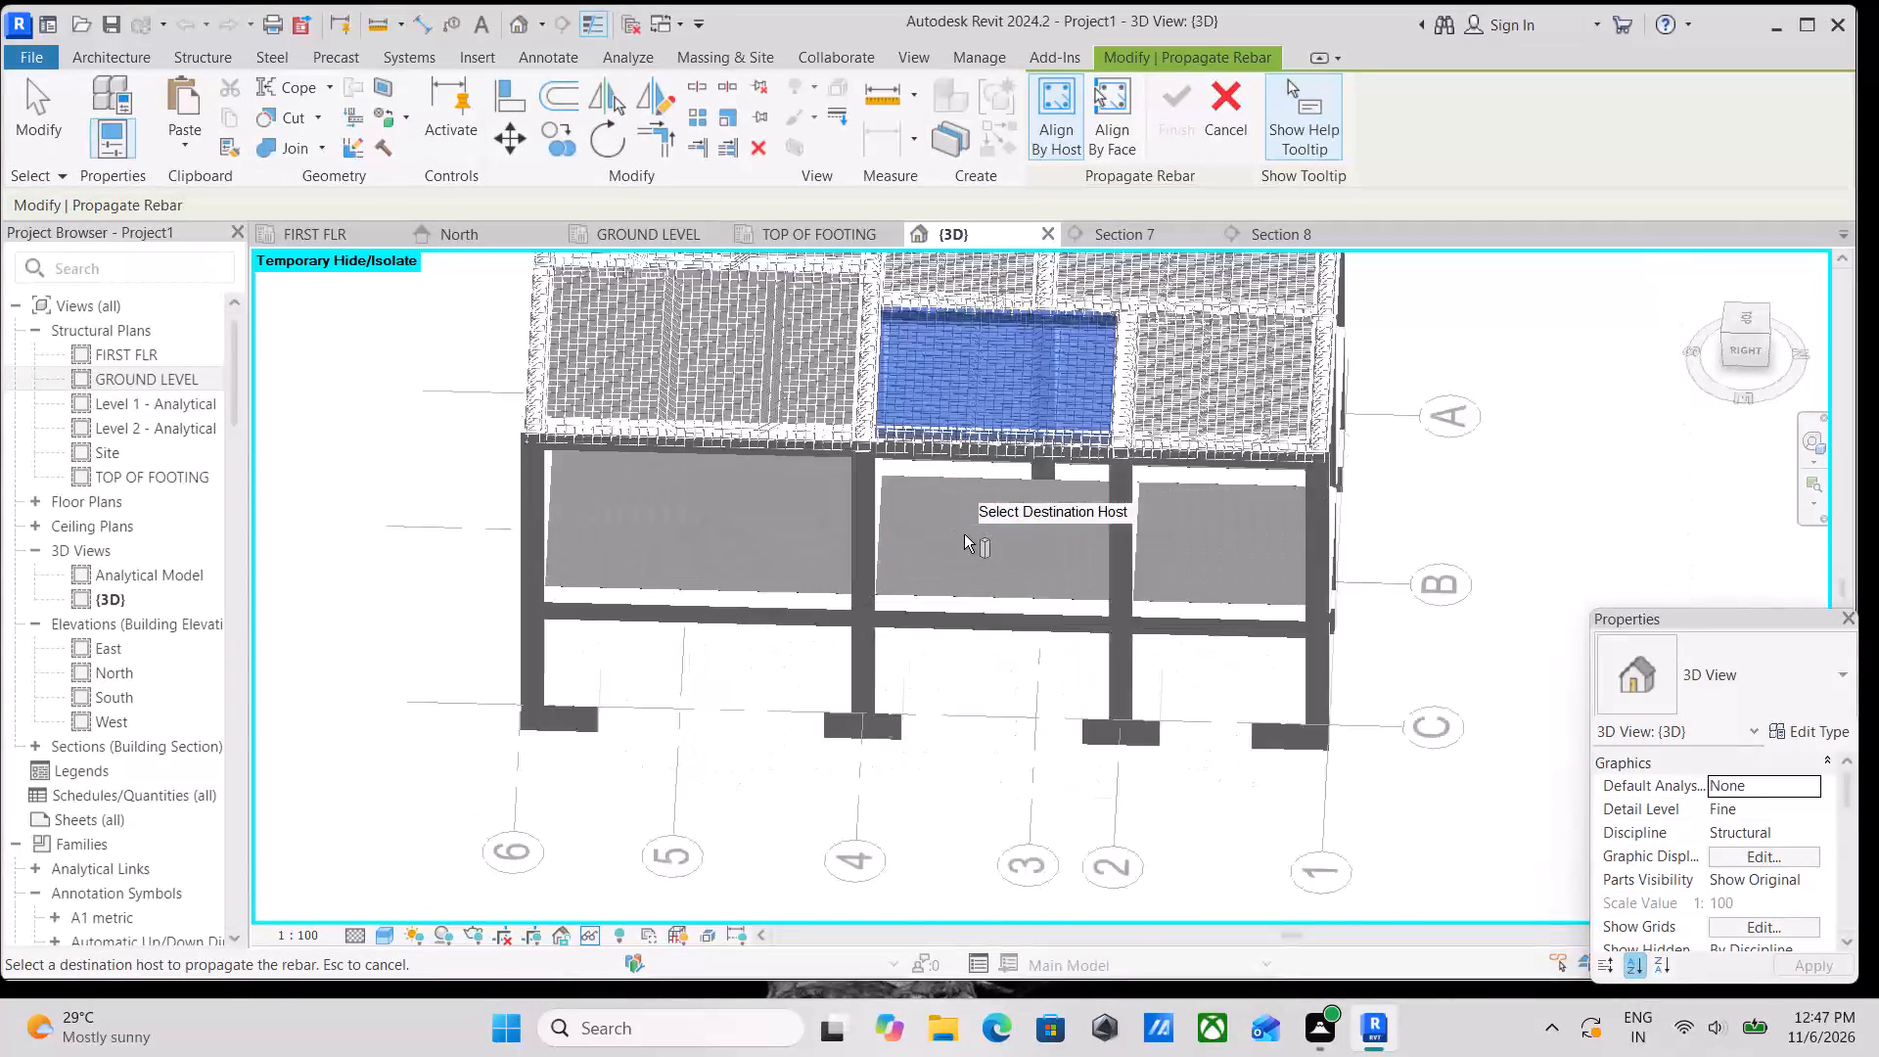
scroll(964, 534, "up", 5)
left_click(884, 468)
Add the ground-level narrow middle slab along grid A, between grids 3 and 4, as another destination host.
scroll(983, 469, "down", 4)
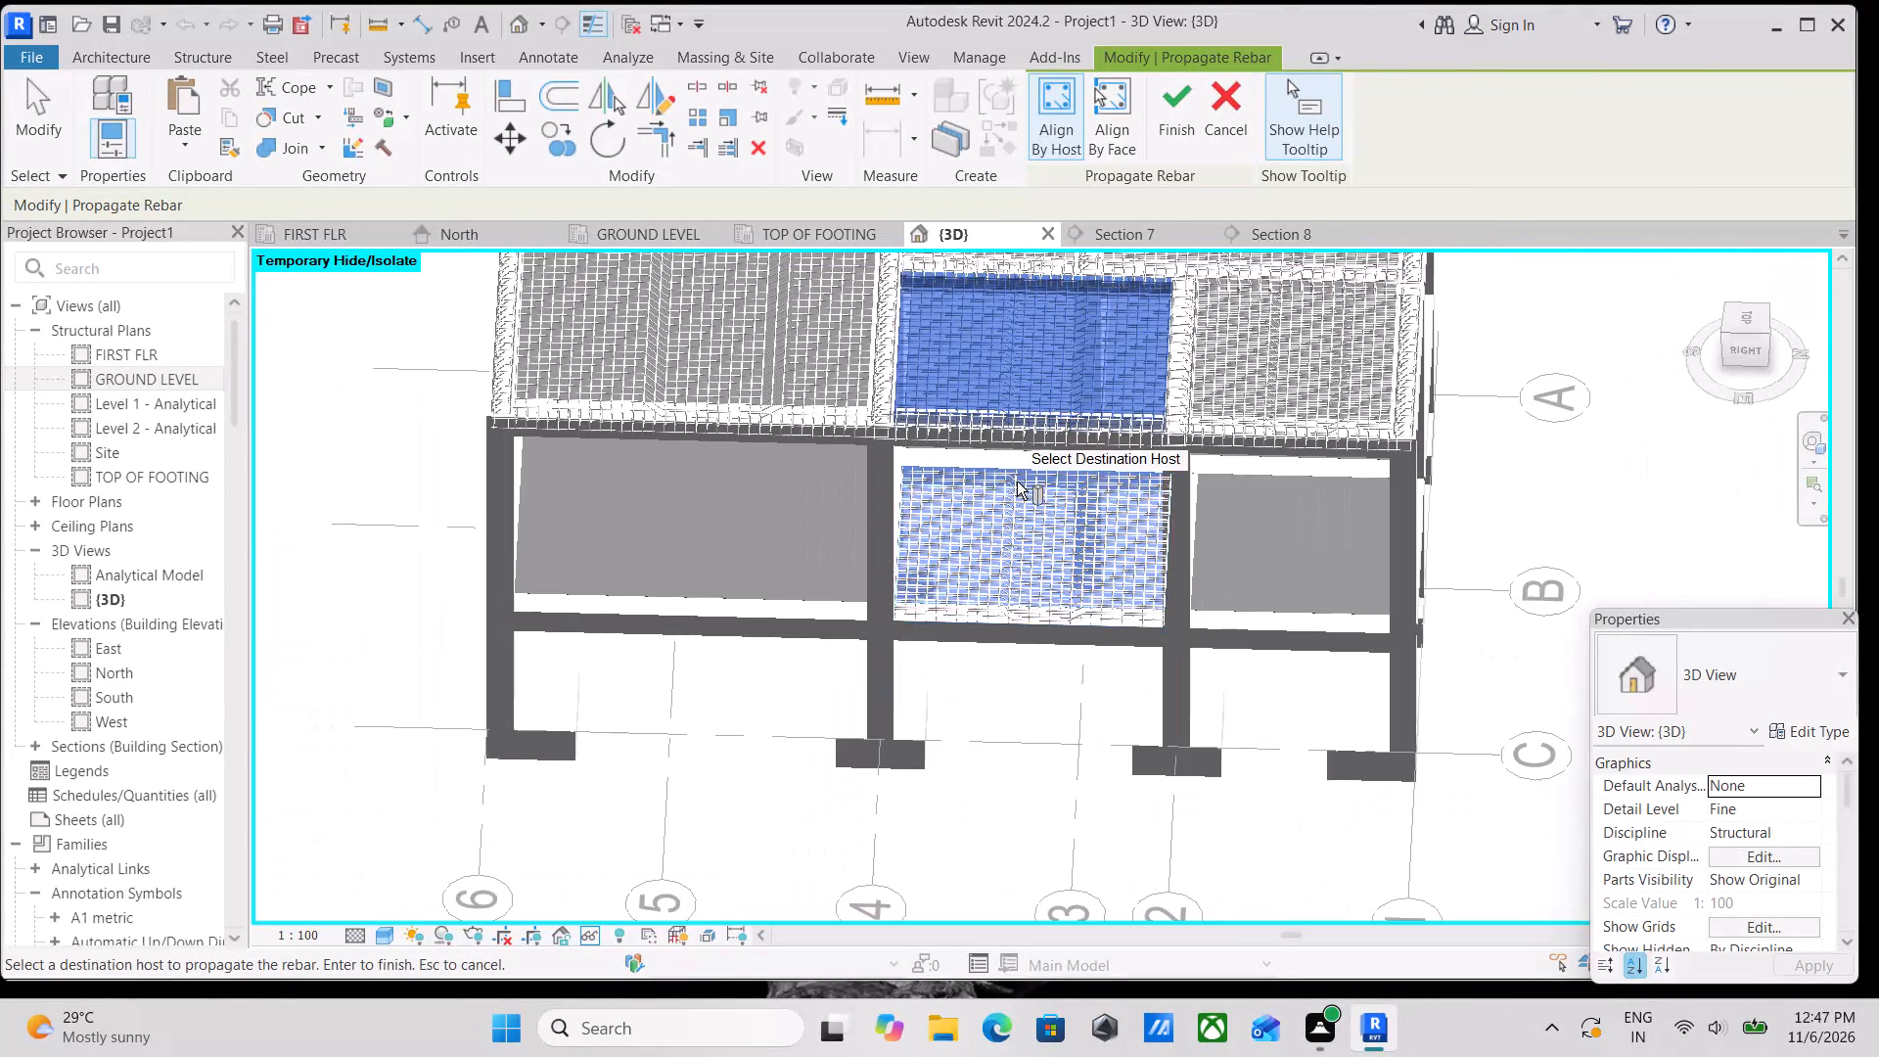
scroll(1017, 482, "down", 2)
middle_click_drag(1012, 482, 1381, 360, "shift")
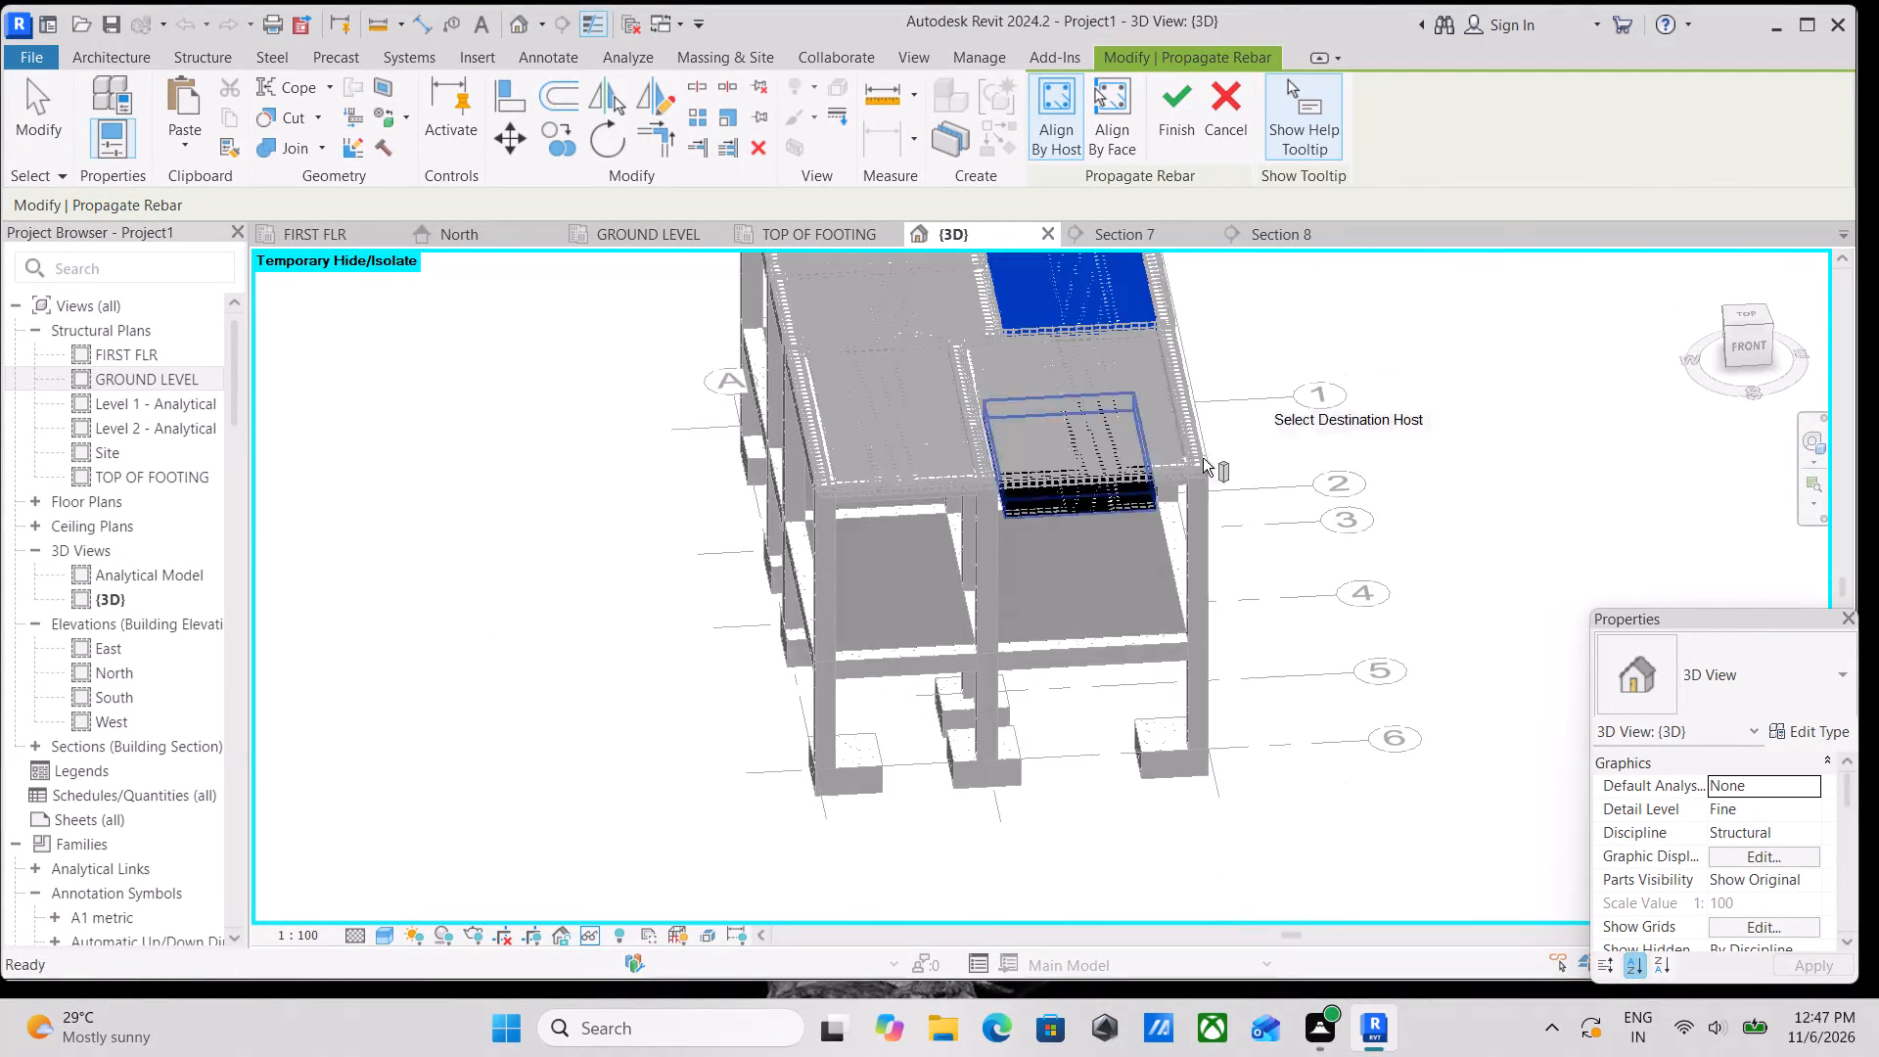
middle_click_drag(1002, 484, 1284, 343)
middle_click_drag(943, 543, 985, 715)
scroll(934, 513, "up", 1)
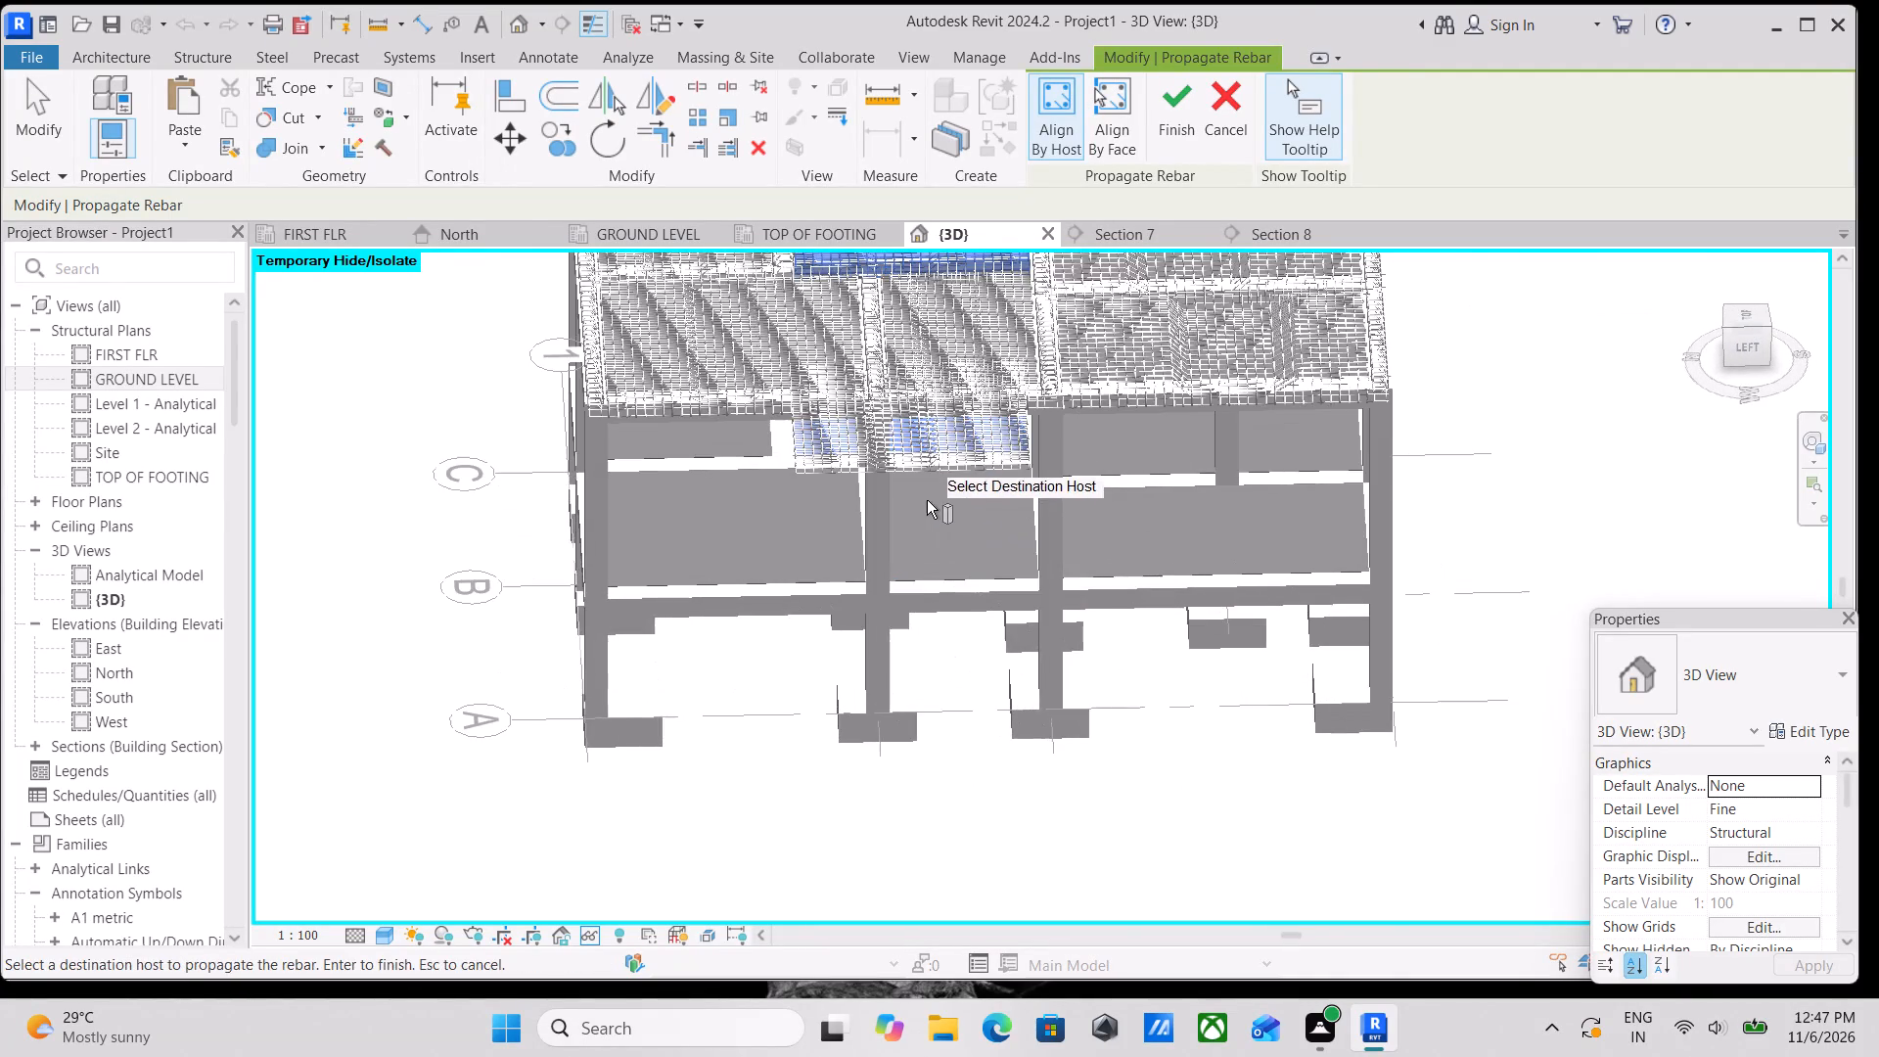
scroll(912, 489, "up", 7)
middle_click_drag(954, 506, 822, 468, "shift")
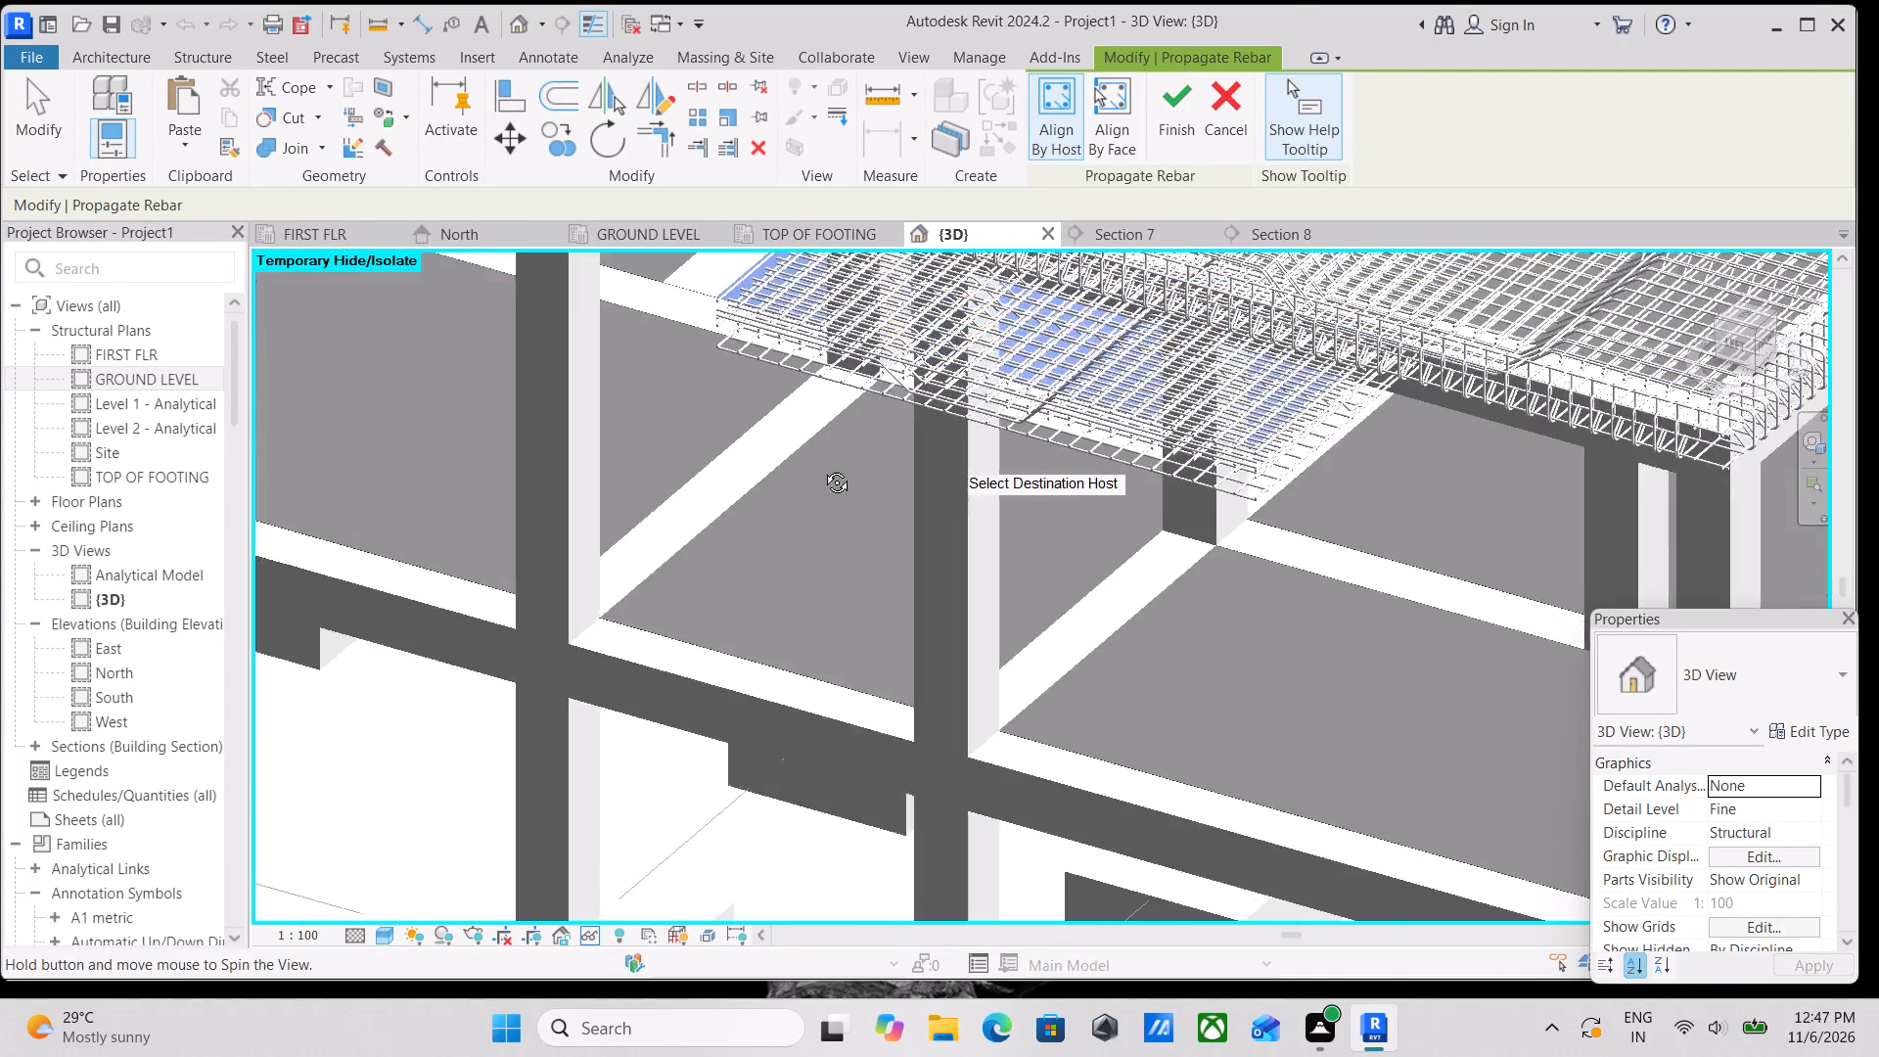
middle_click_drag(822, 468, 817, 465, "shift")
left_click(710, 514)
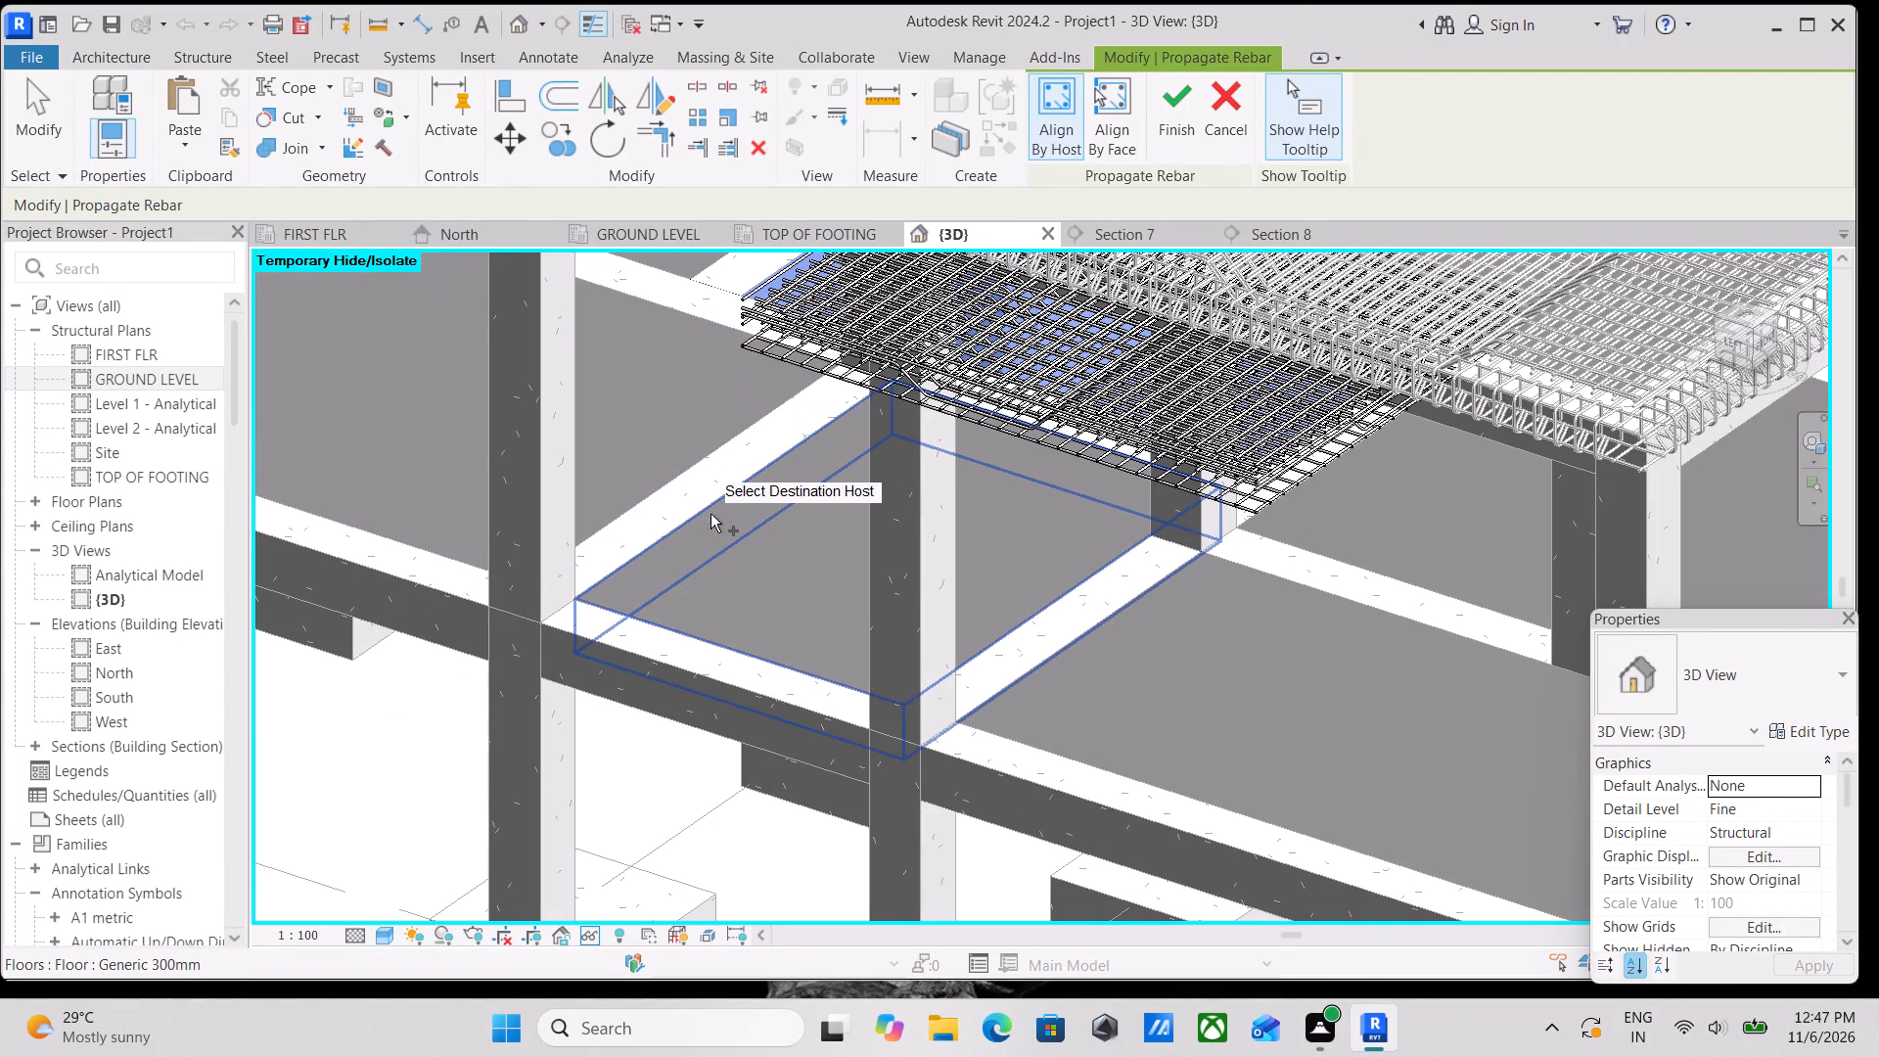
Add the ground-level corner slab near grids 1 and A as a destination and finish the rebar propagation.
scroll(712, 514, "down", 3)
middle_click_drag(712, 514, 873, 629)
middle_click_drag(474, 610, 577, 628)
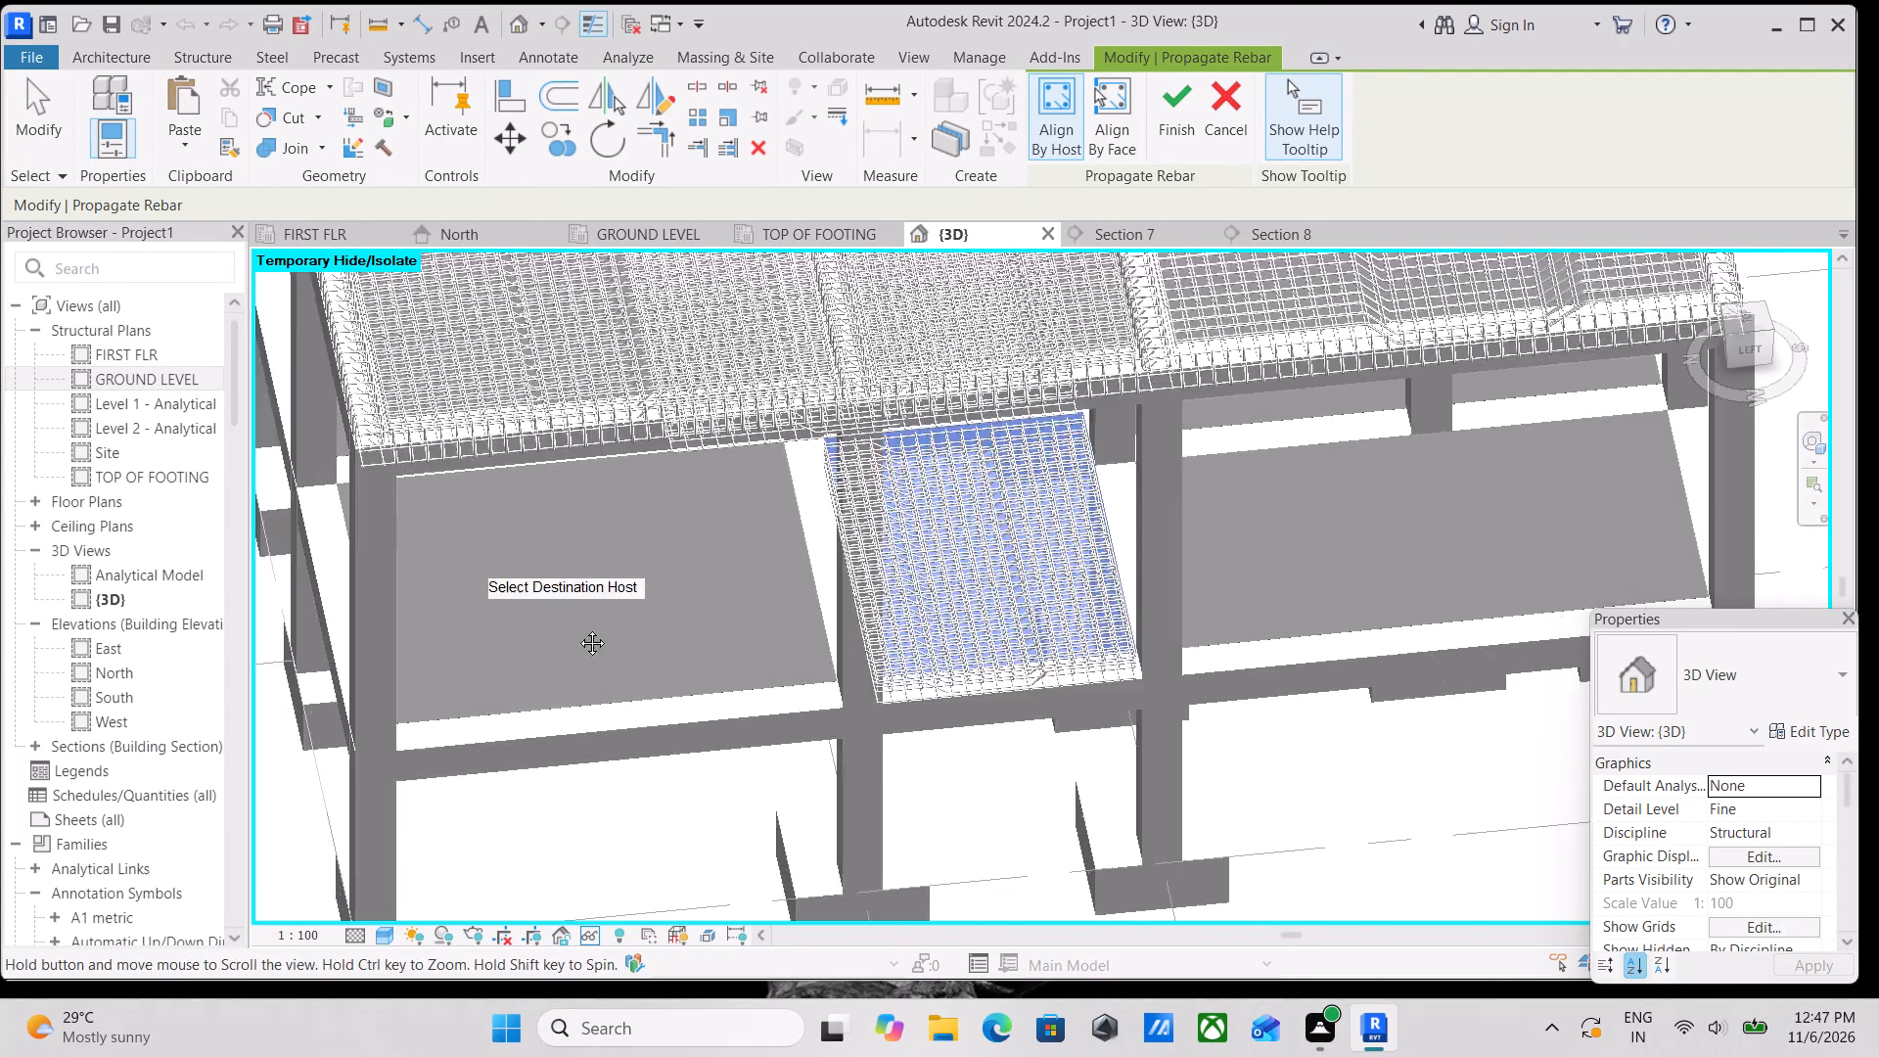
middle_click_drag(577, 628, 633, 648)
middle_click_drag(538, 622, 471, 622, "shift")
middle_click_drag(509, 575, 621, 738)
scroll(621, 738, "up", 1)
scroll(582, 593, "up", 1)
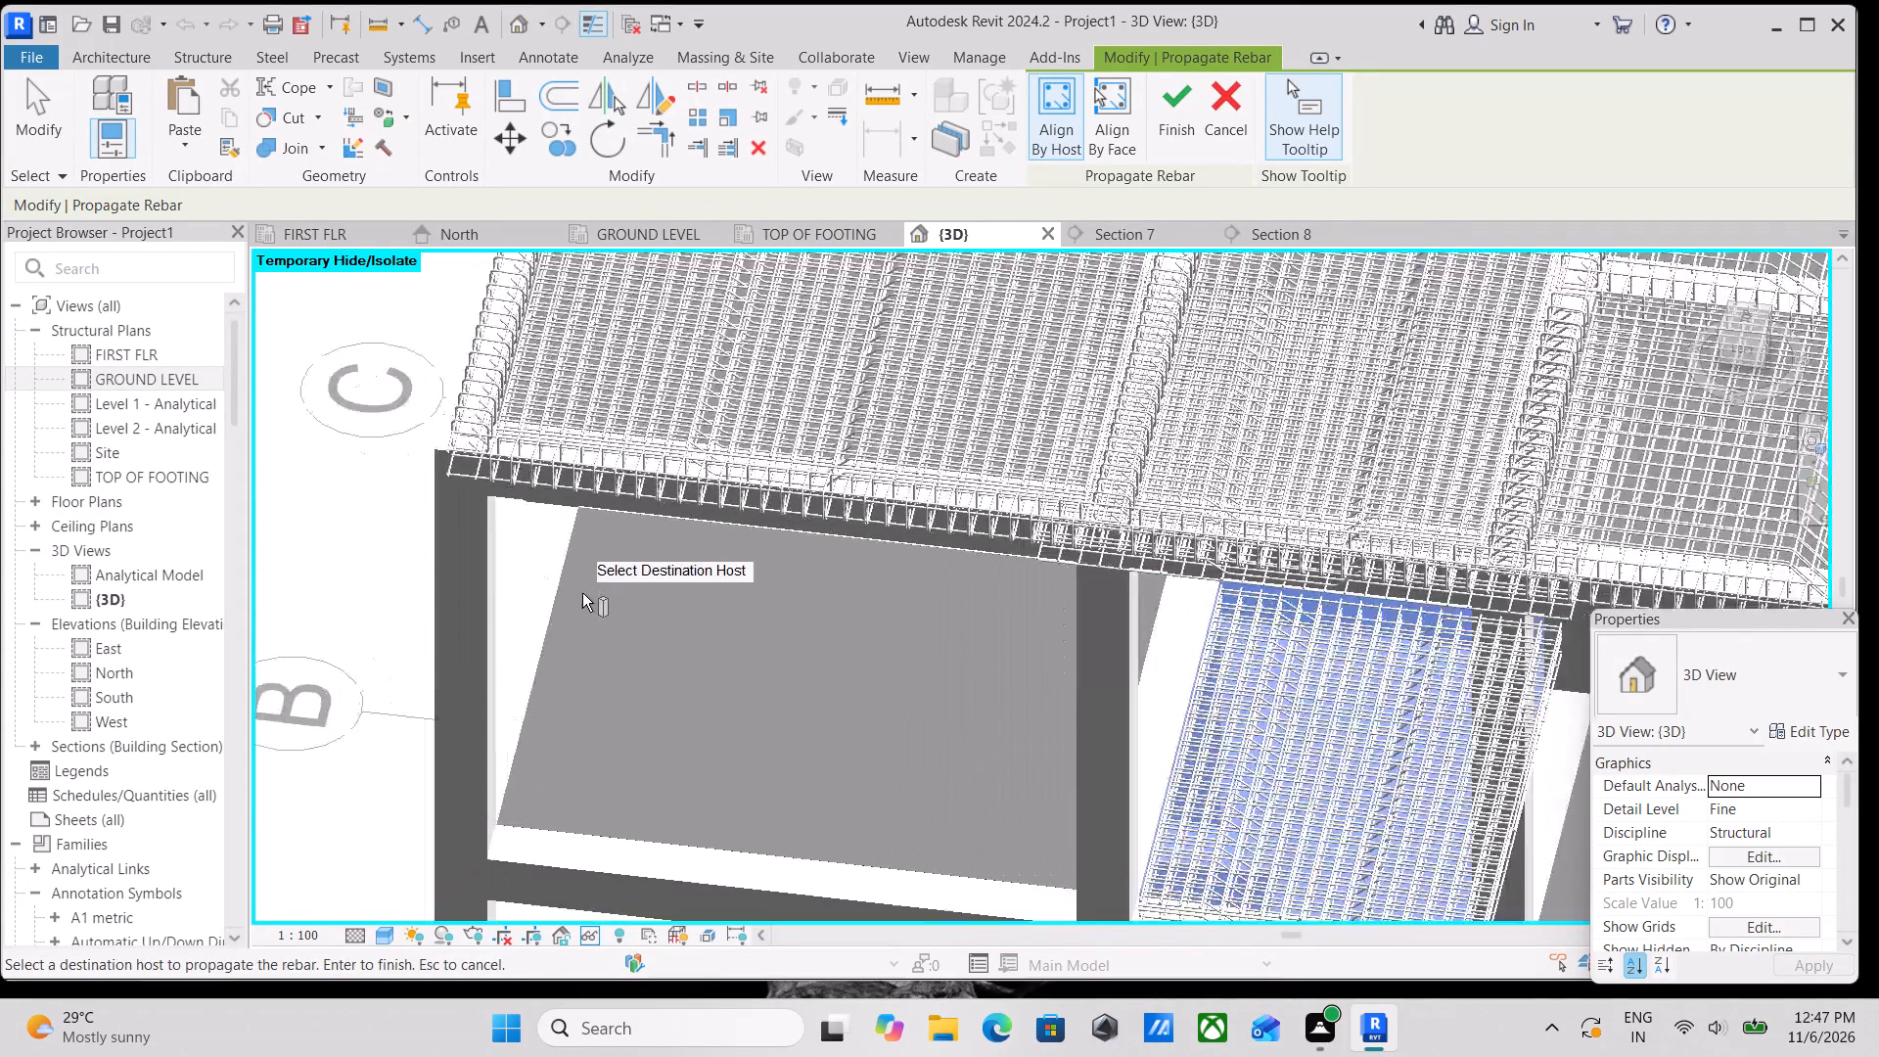
left_click(555, 585)
scroll(655, 583, "down", 1)
middle_click_drag(655, 583, 734, 766)
middle_click_drag(760, 735, 942, 573, "shift")
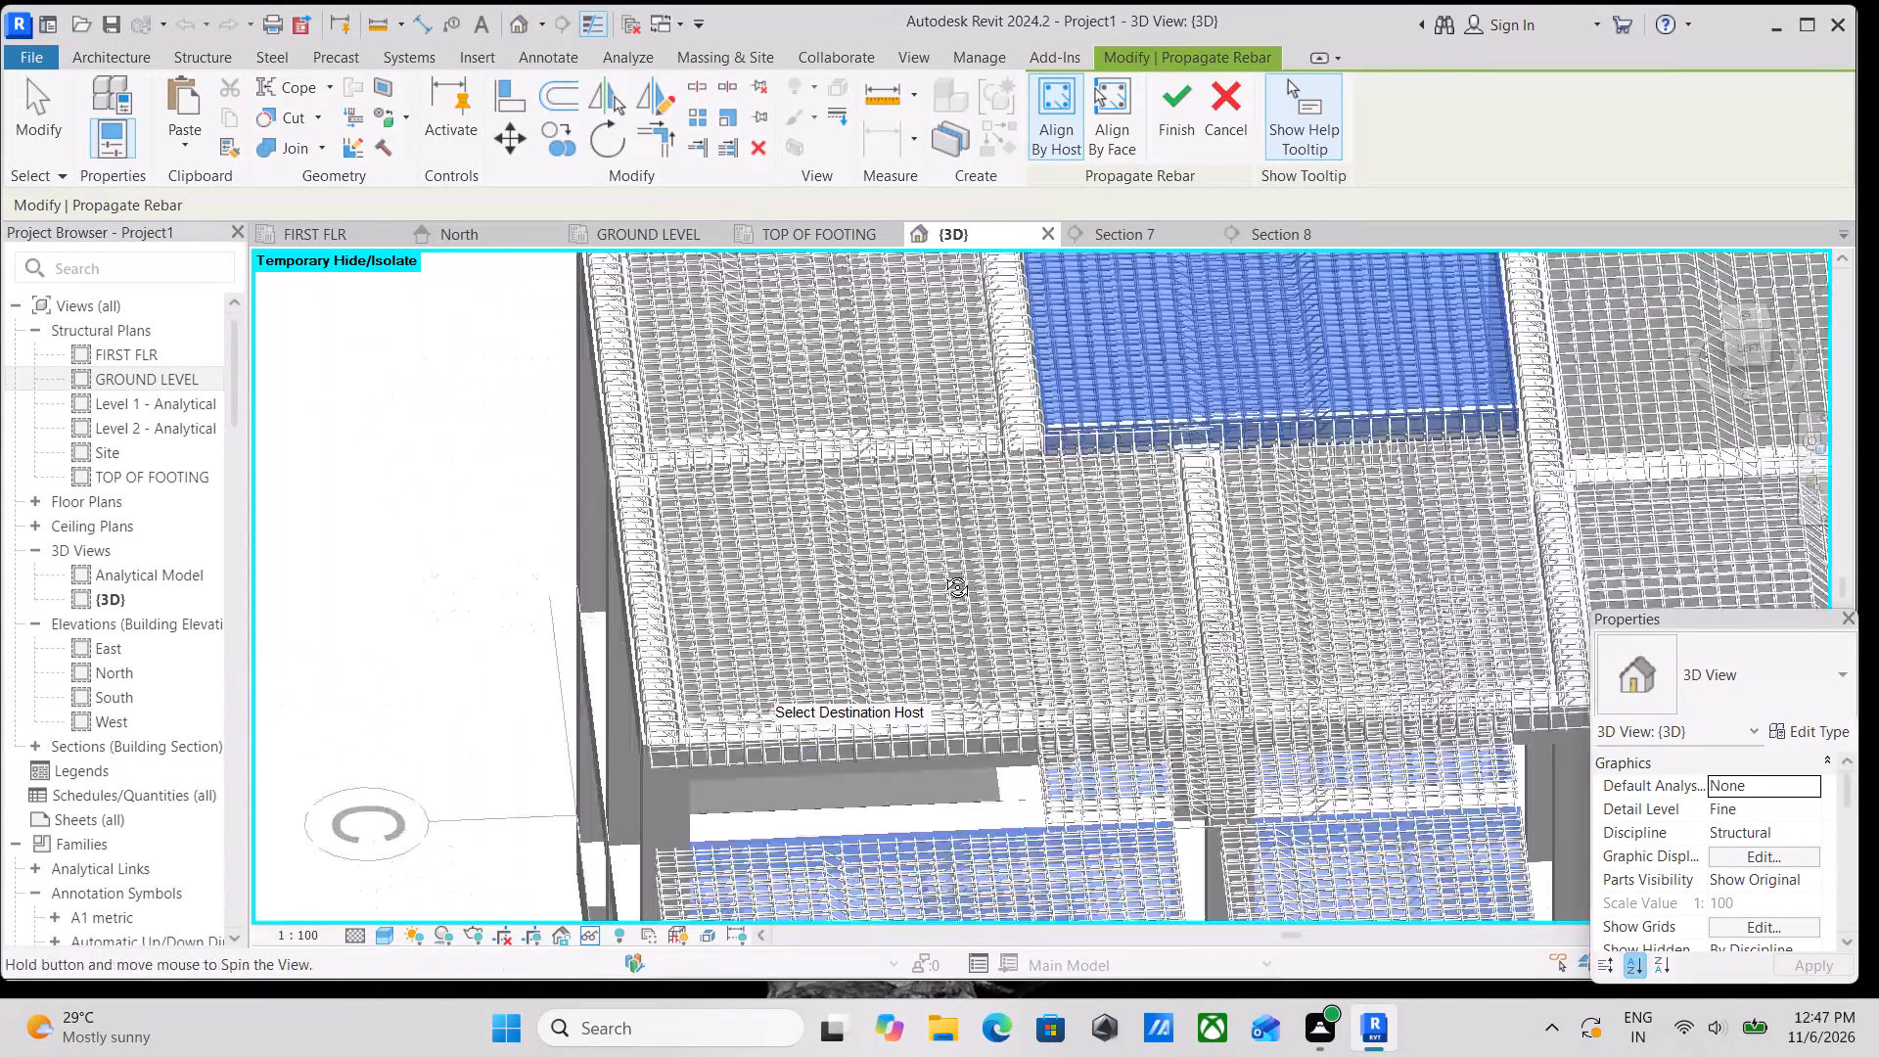
middle_click_drag(942, 573, 1018, 509, "shift")
left_click(1164, 118)
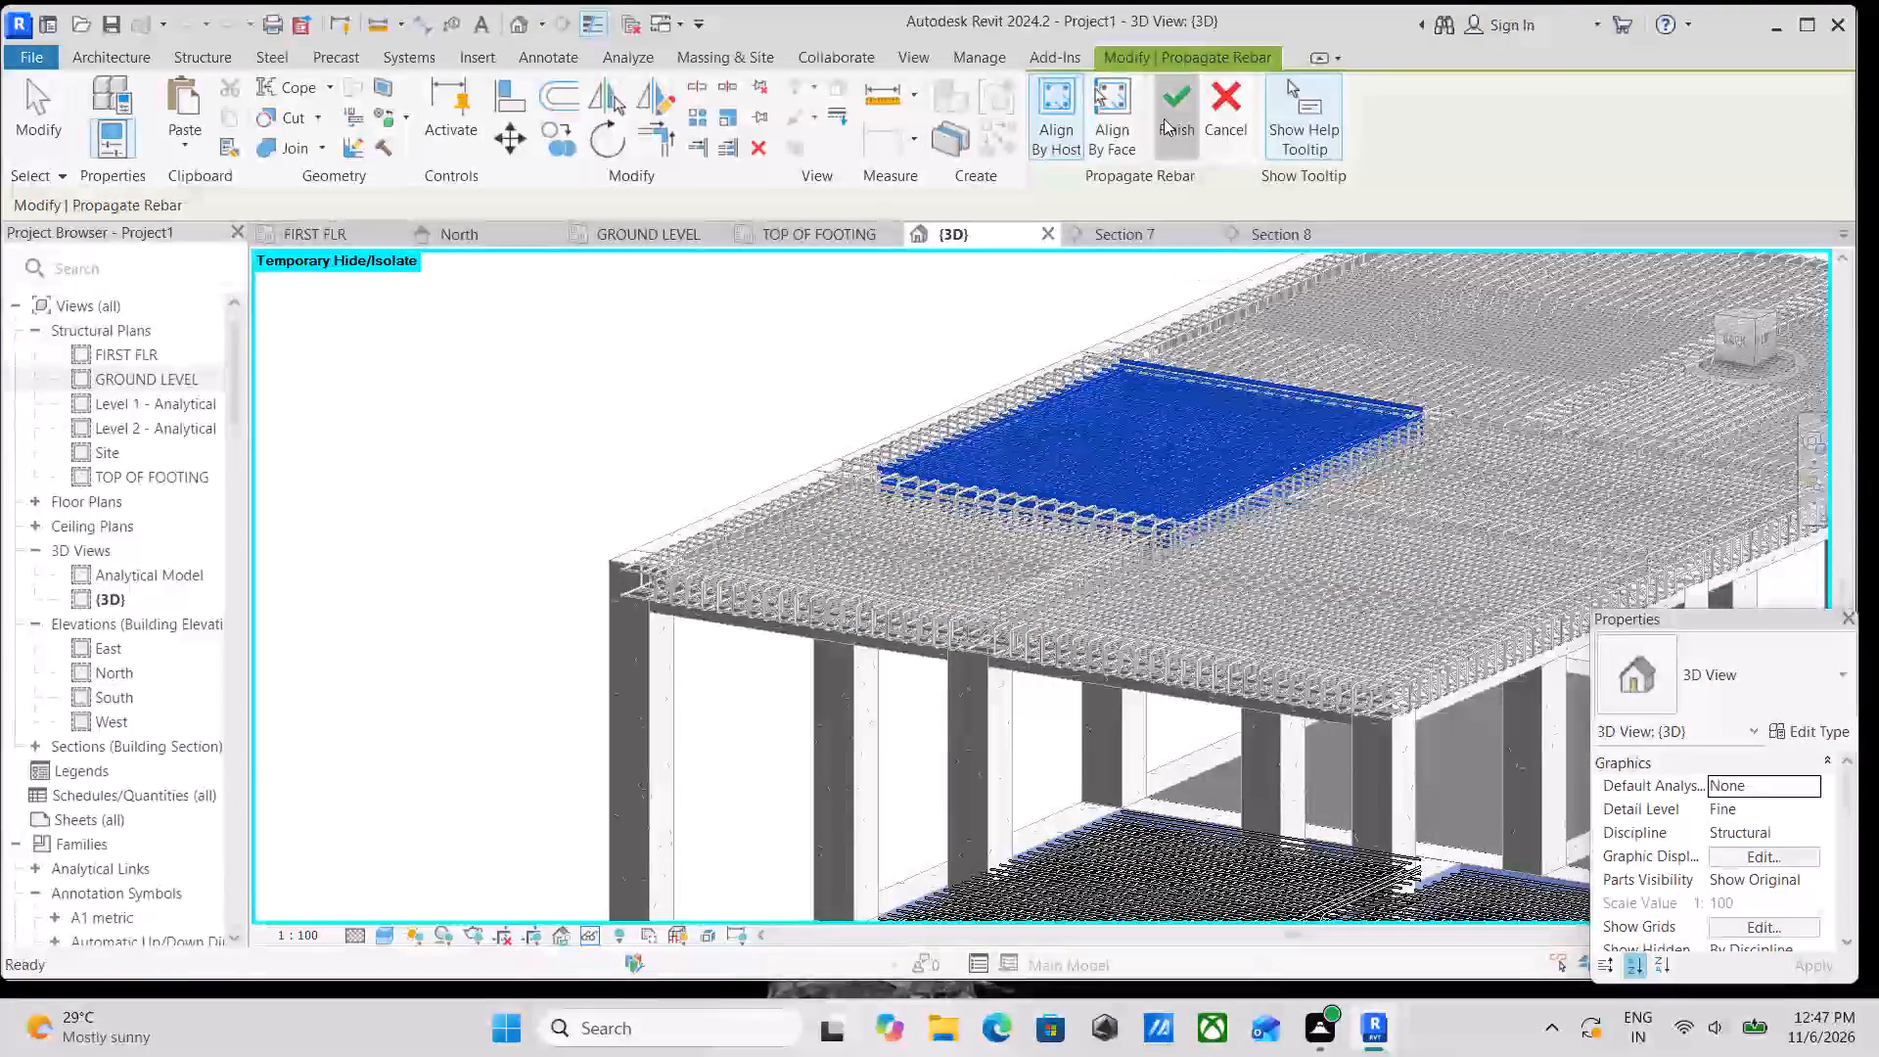
Reset the temporary hide/isolate in the 3D view to show all the model's elements again.
scroll(1114, 446, "down", 3)
middle_click_drag(1114, 446, 889, 277)
type("SA")
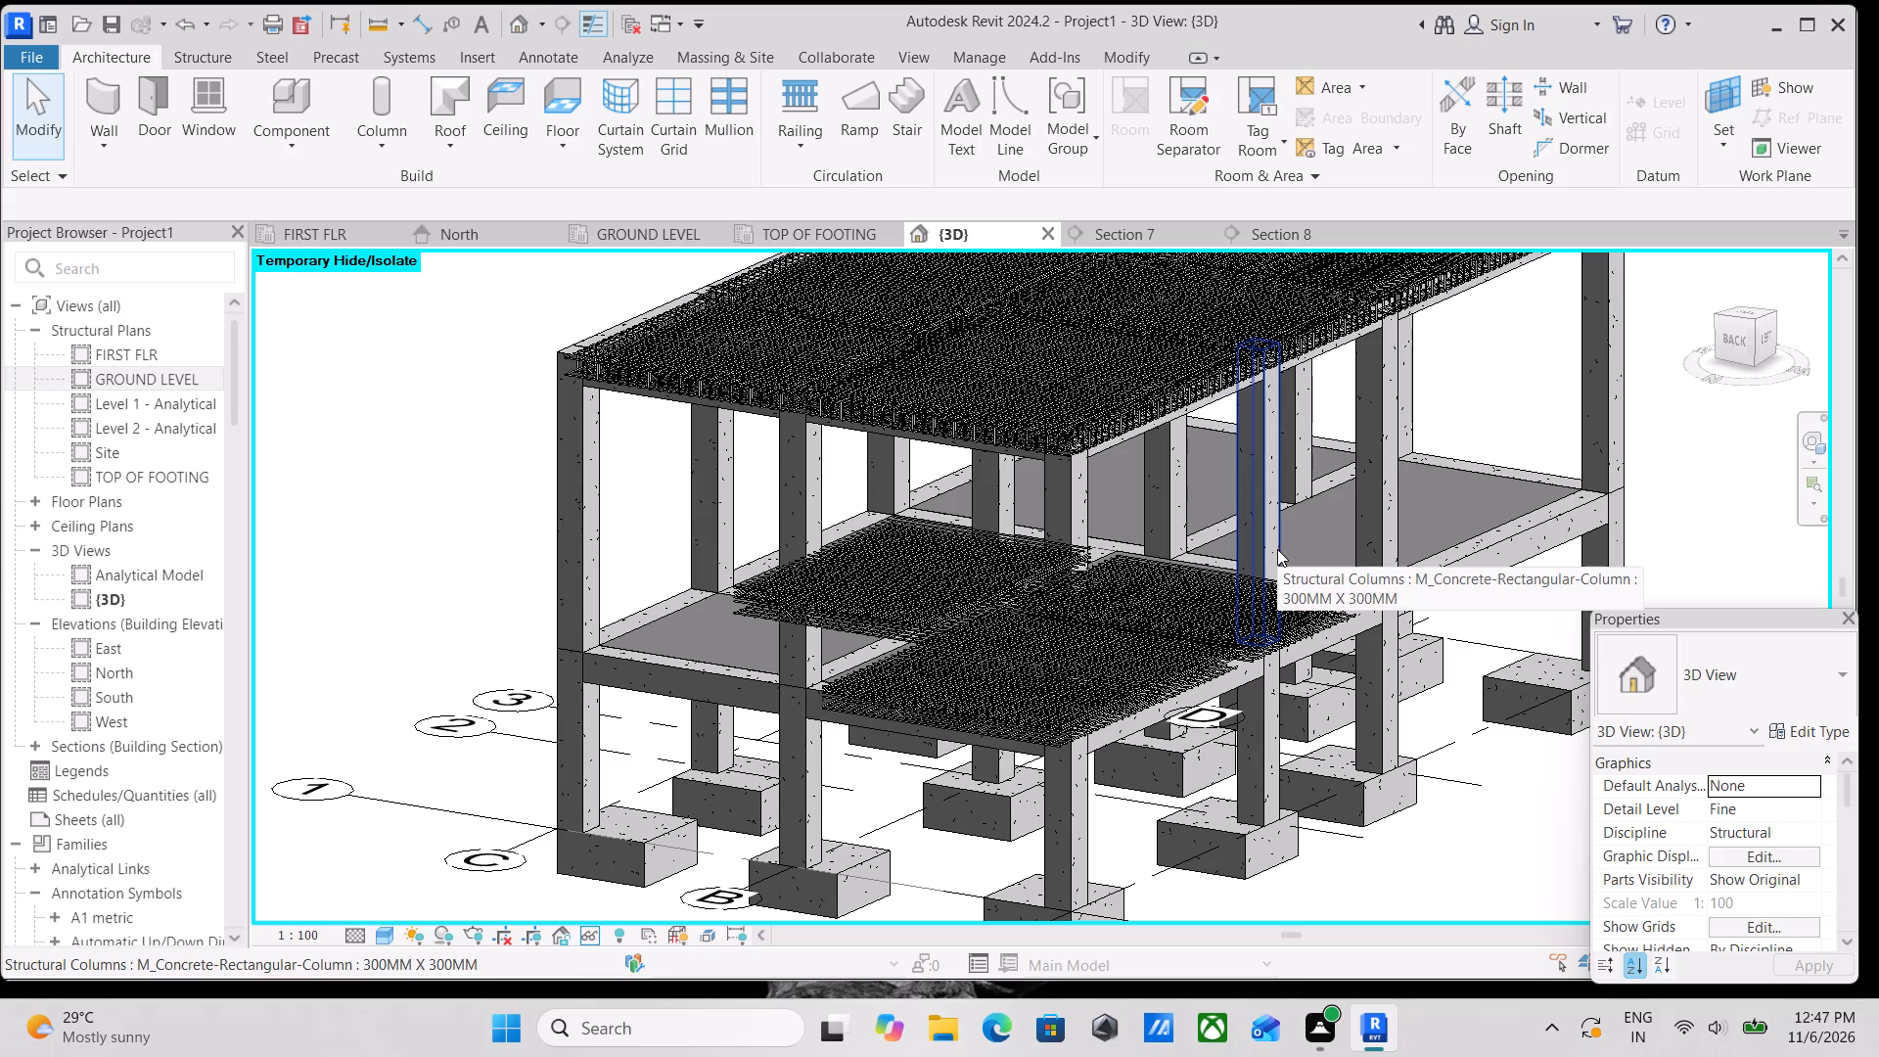
type("HR")
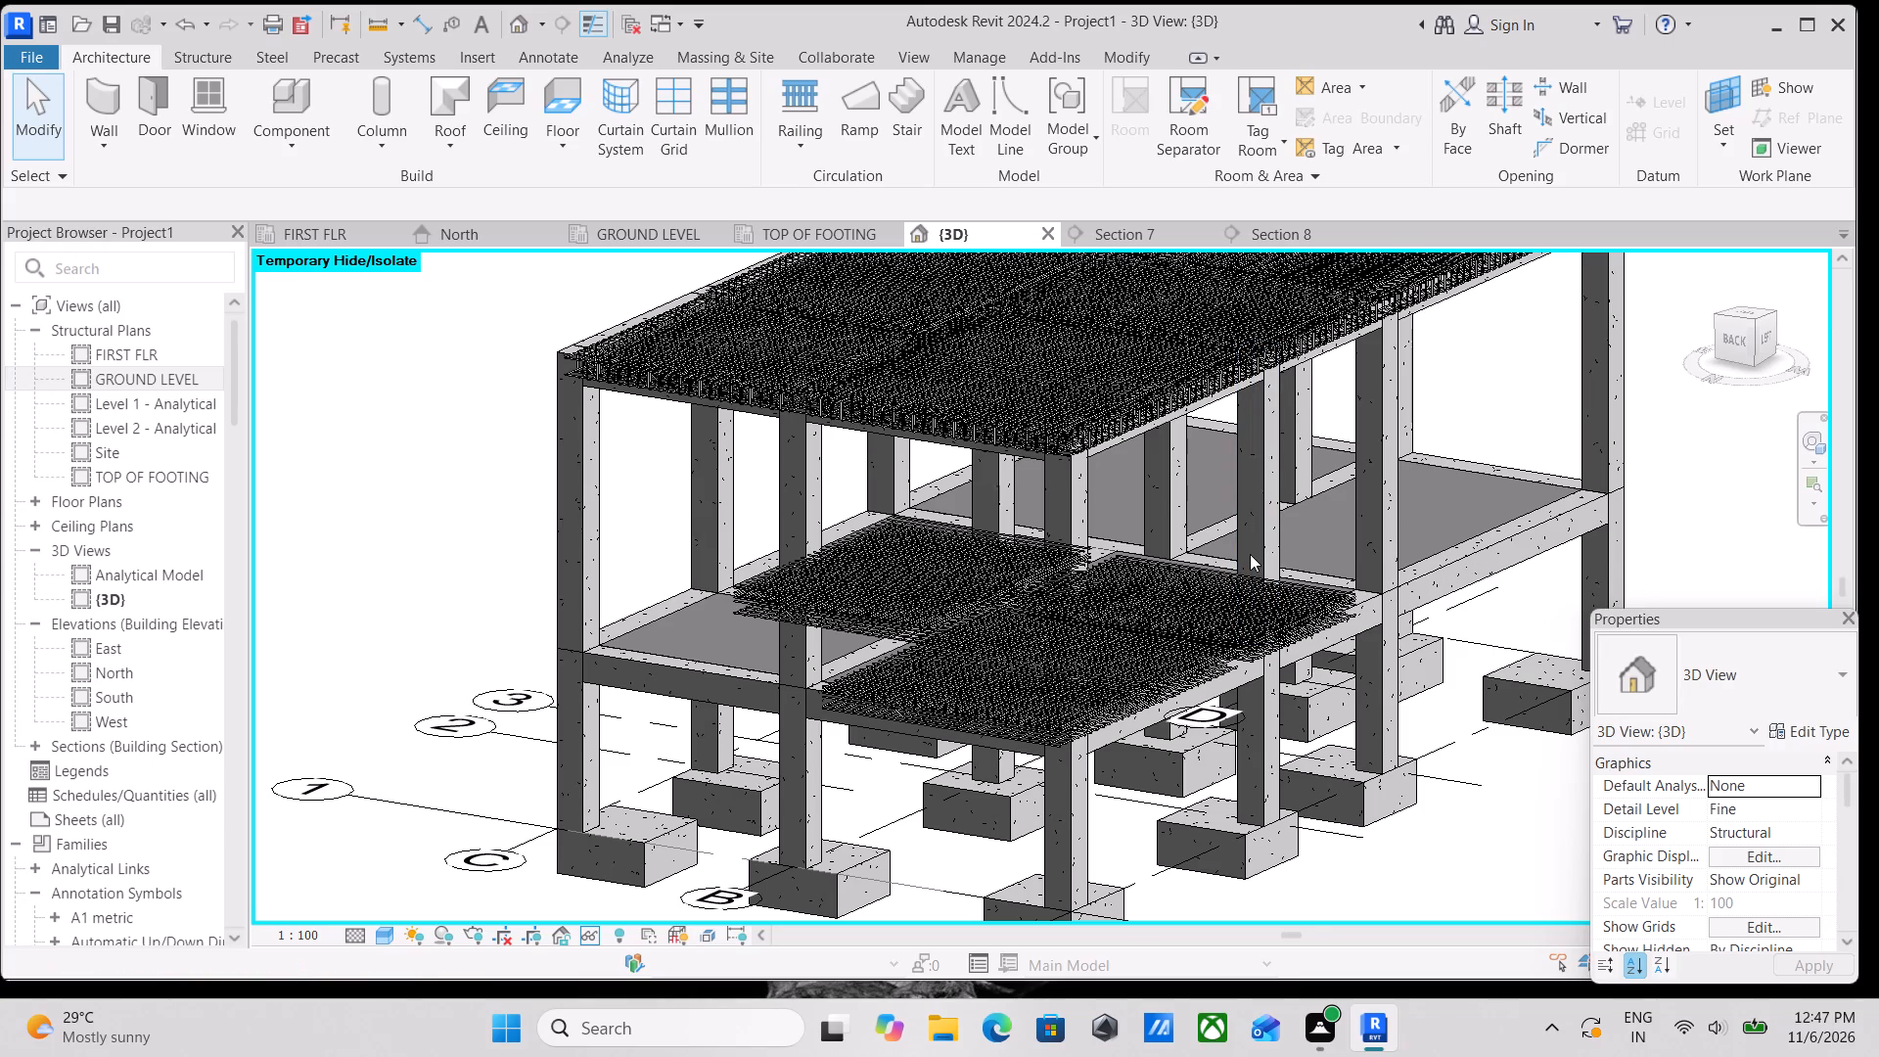
scroll(1300, 528, "up", 3)
scroll(1115, 543, "up", 1)
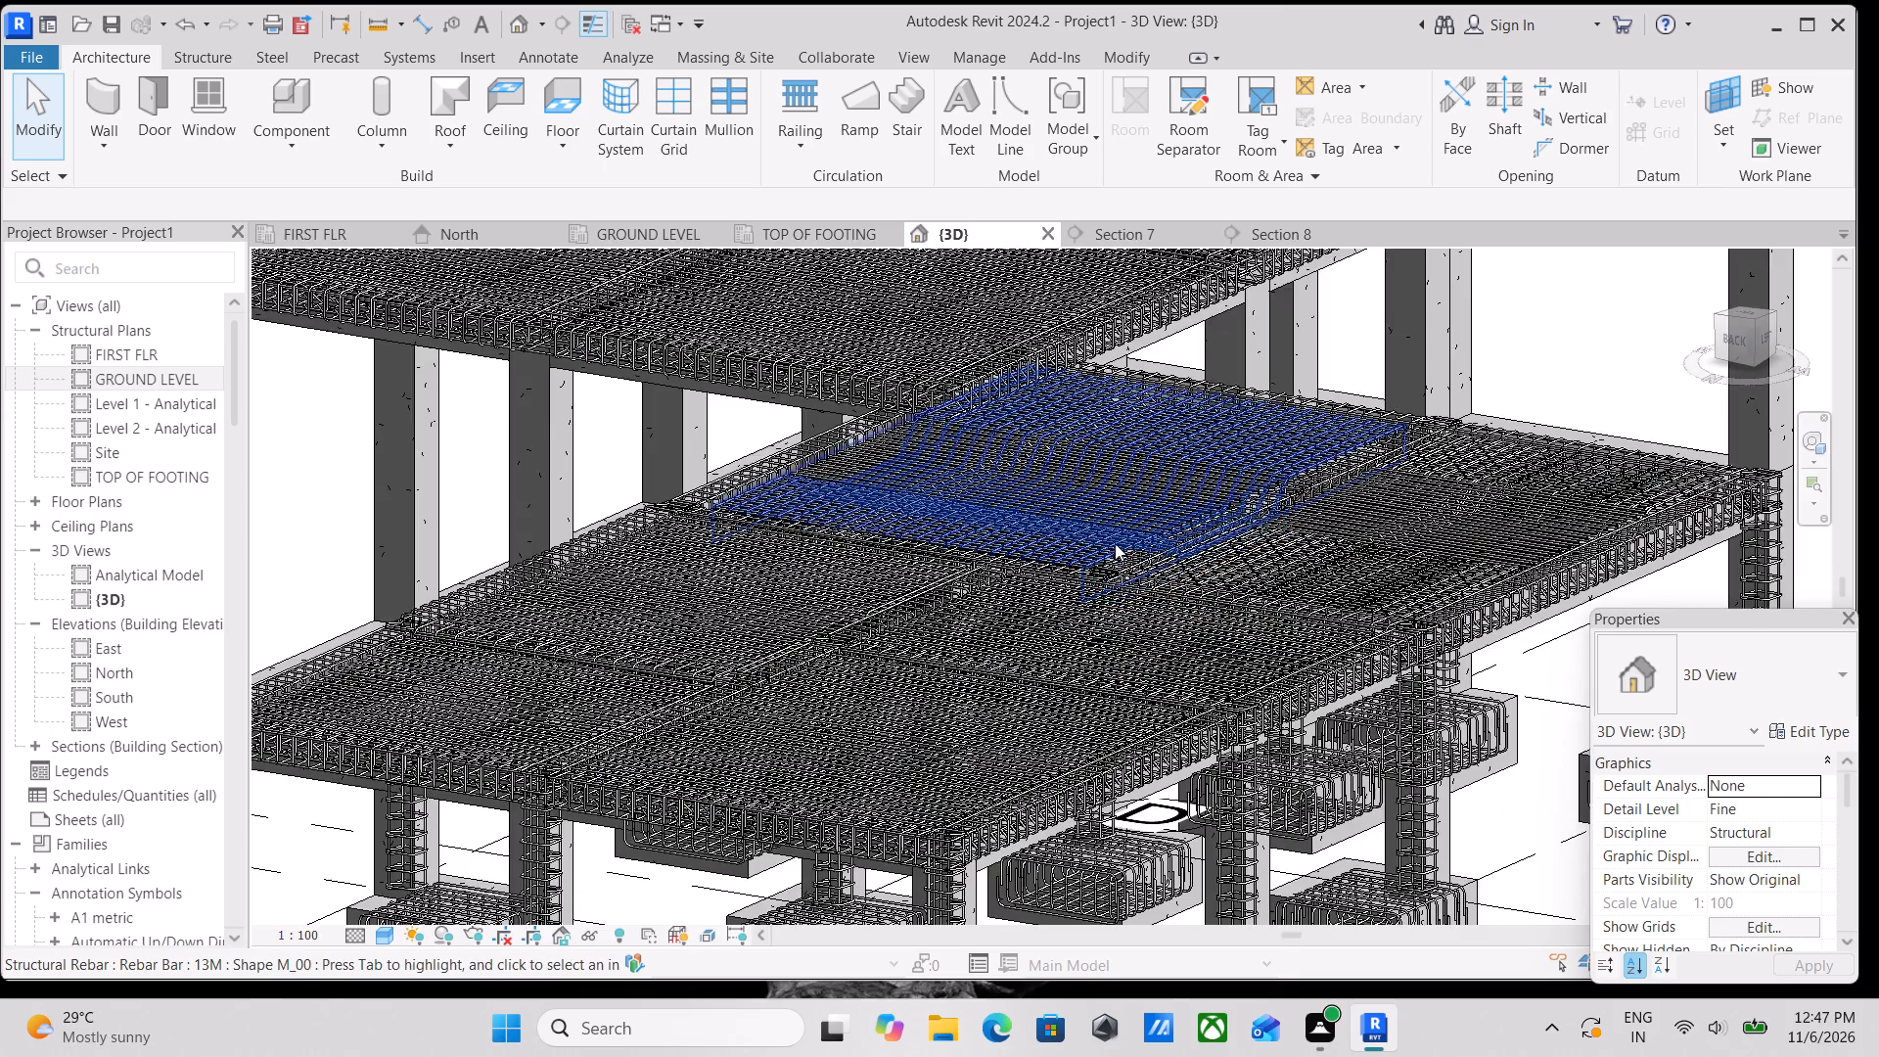
Select all instances of the 13M rebar and temporarily hide them in the 3D view.
scroll(1115, 543, "up", 2)
scroll(1118, 541, "down", 7)
scroll(1143, 638, "down", 2)
middle_click_drag(1062, 640, 1387, 710, "shift")
middle_click_drag(1165, 614, 1083, 578, "shift")
scroll(1083, 578, "up", 2, "shift")
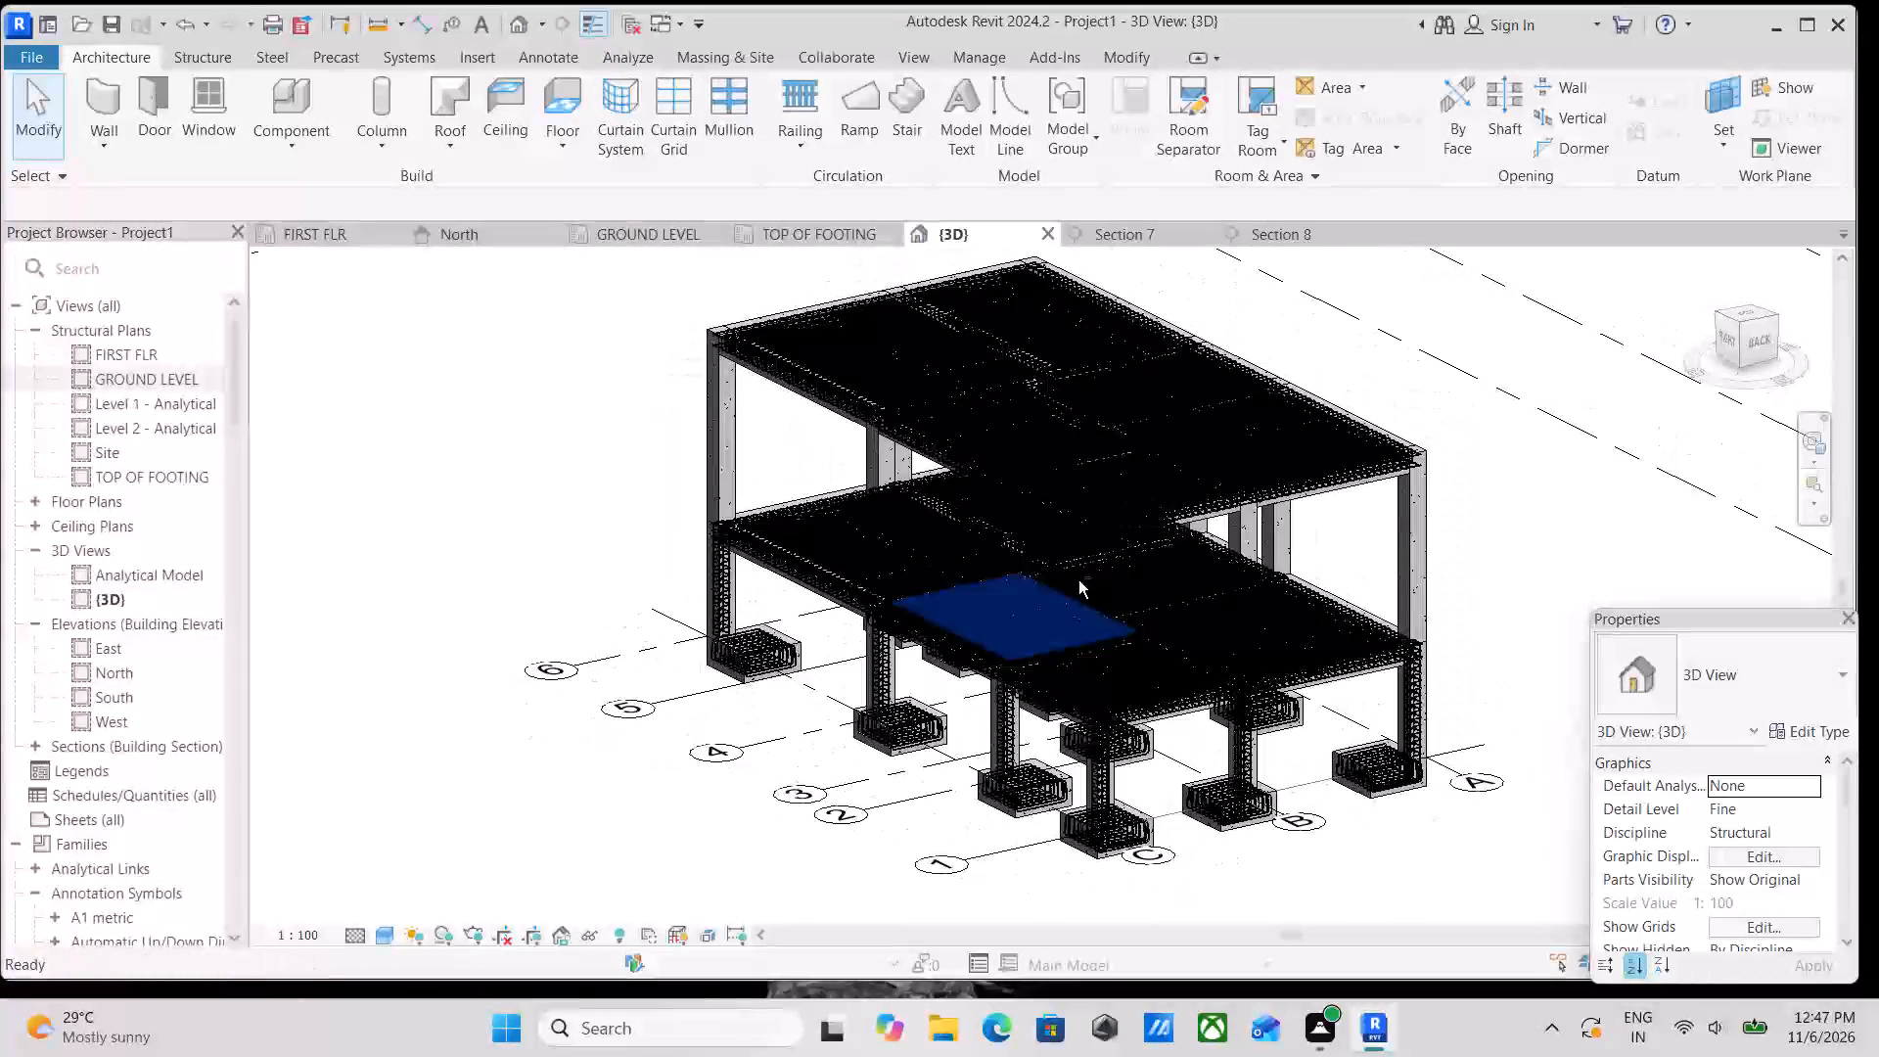
scroll(1078, 580, "up", 4, "shift")
left_click(958, 611)
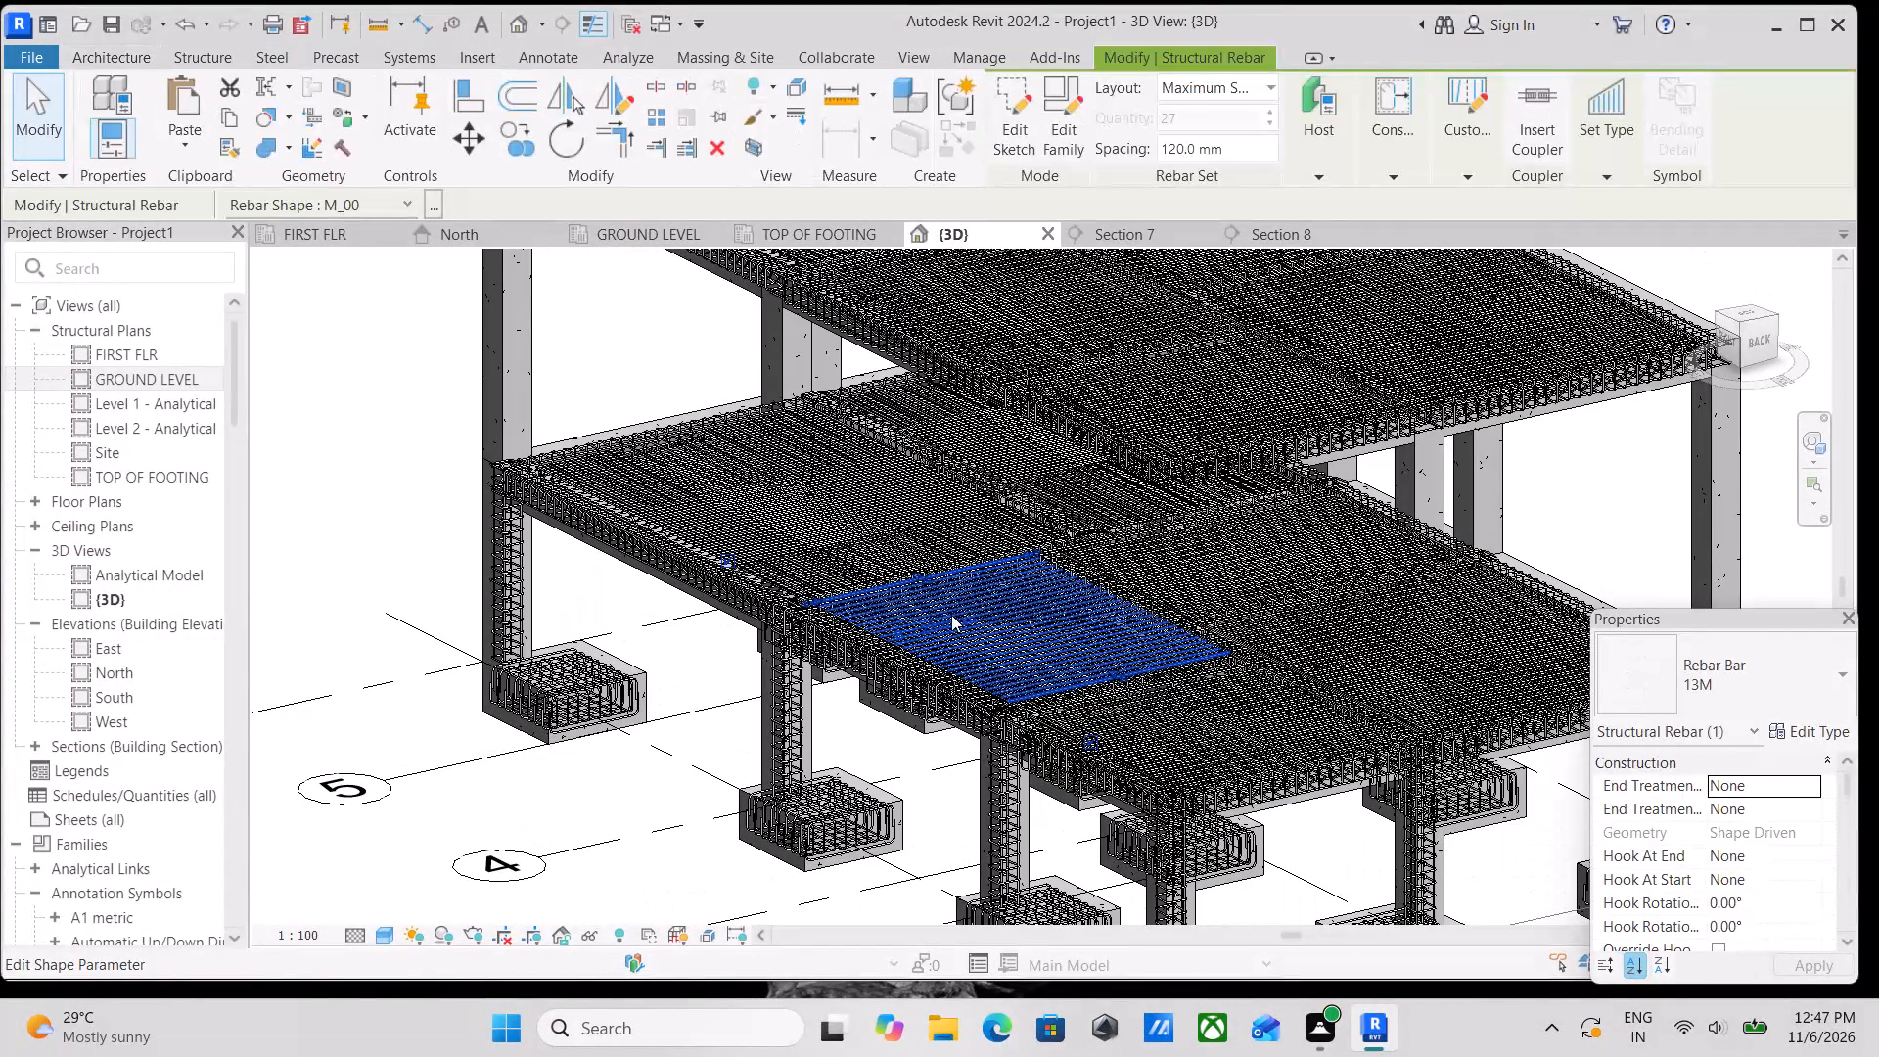
type("SA")
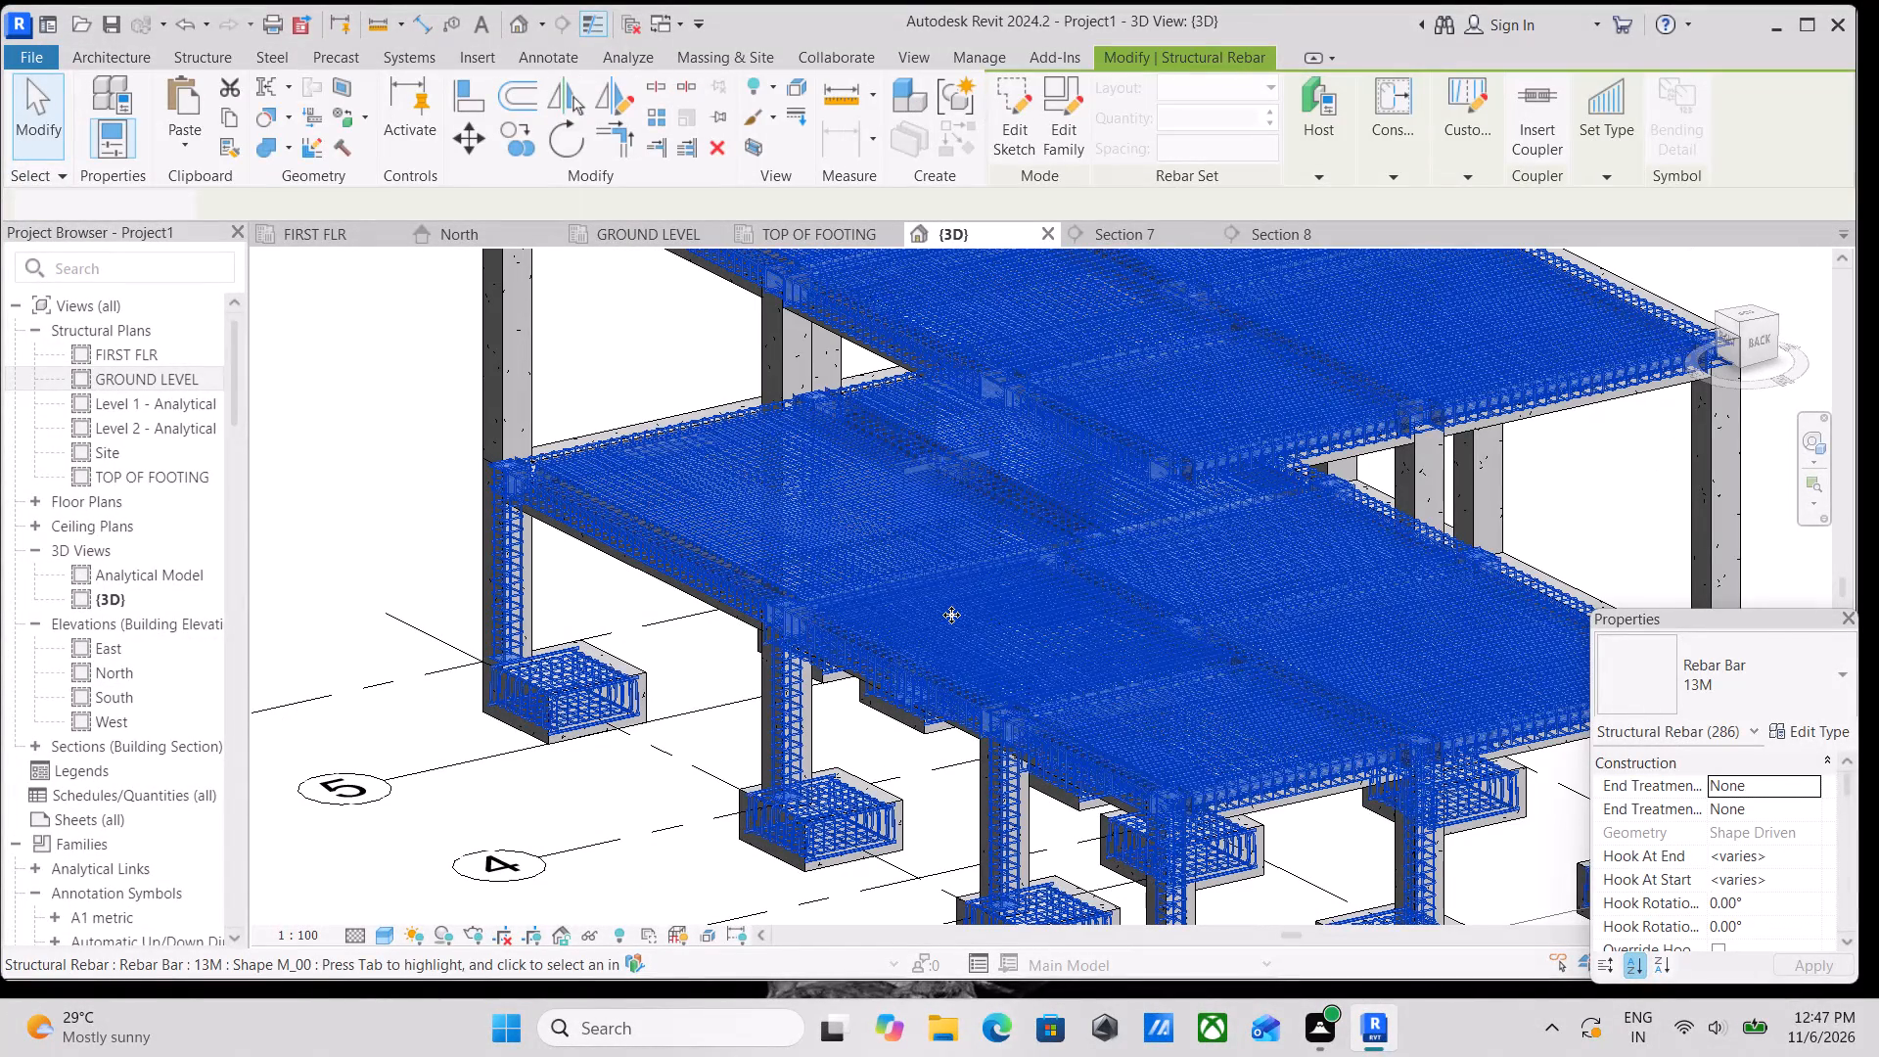
type("HH")
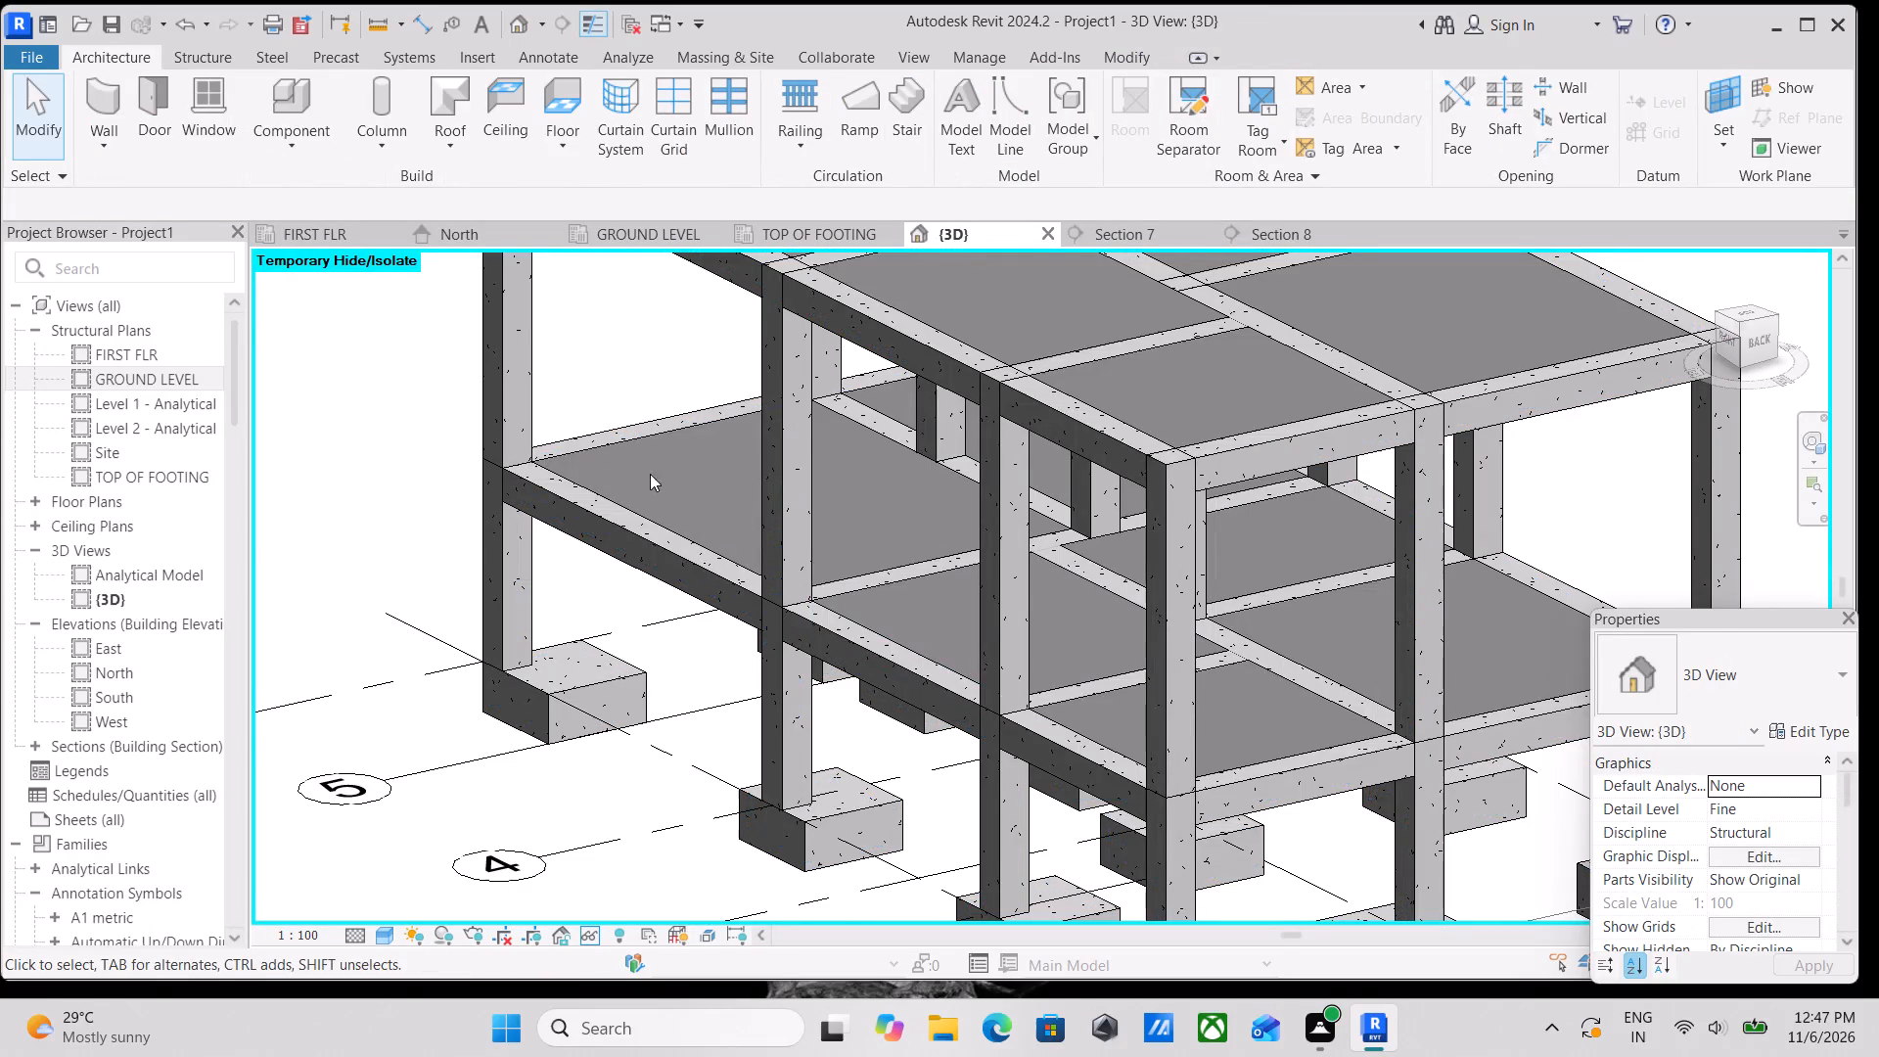
Examine the bare concrete frame in 3D, including a straight-on view of its back.
scroll(1133, 476, "up", 2)
middle_click_drag(1091, 553, 1139, 612)
middle_click_drag(1160, 626, 1186, 695)
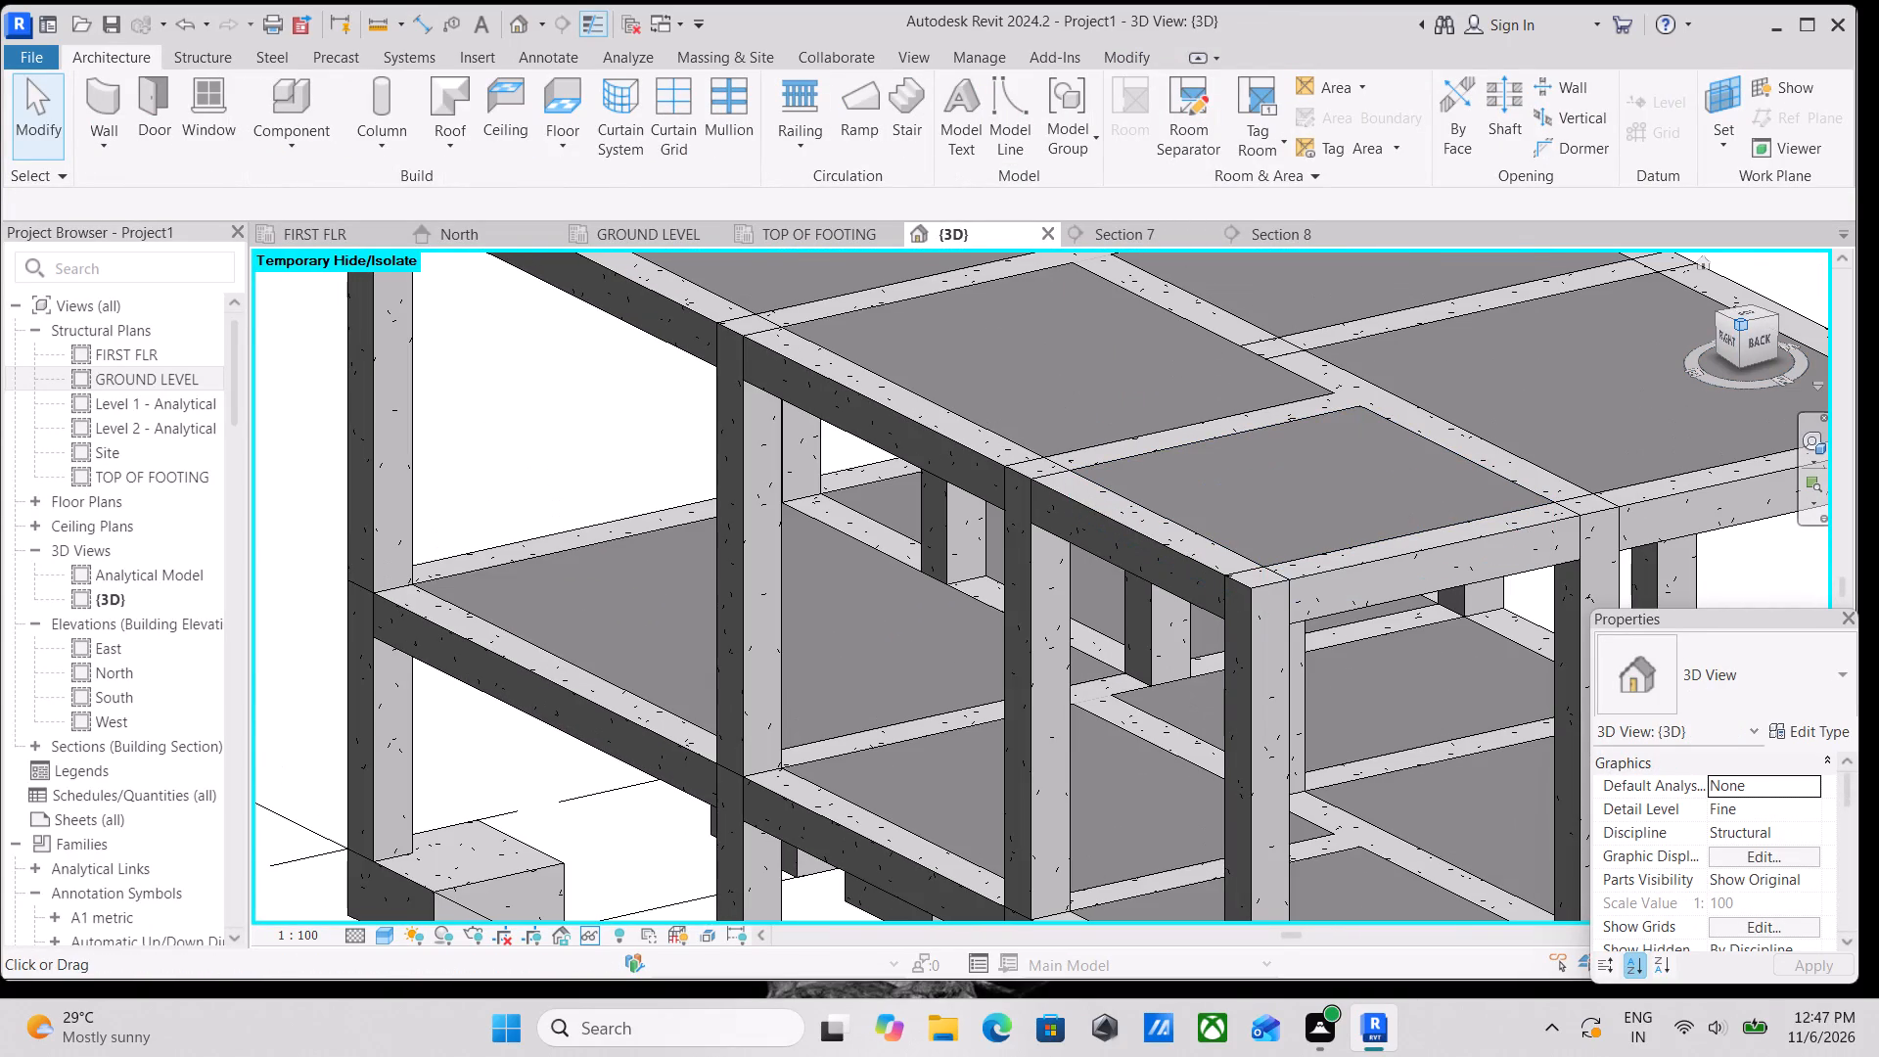
left_click(1758, 343)
scroll(704, 610, "up", 3)
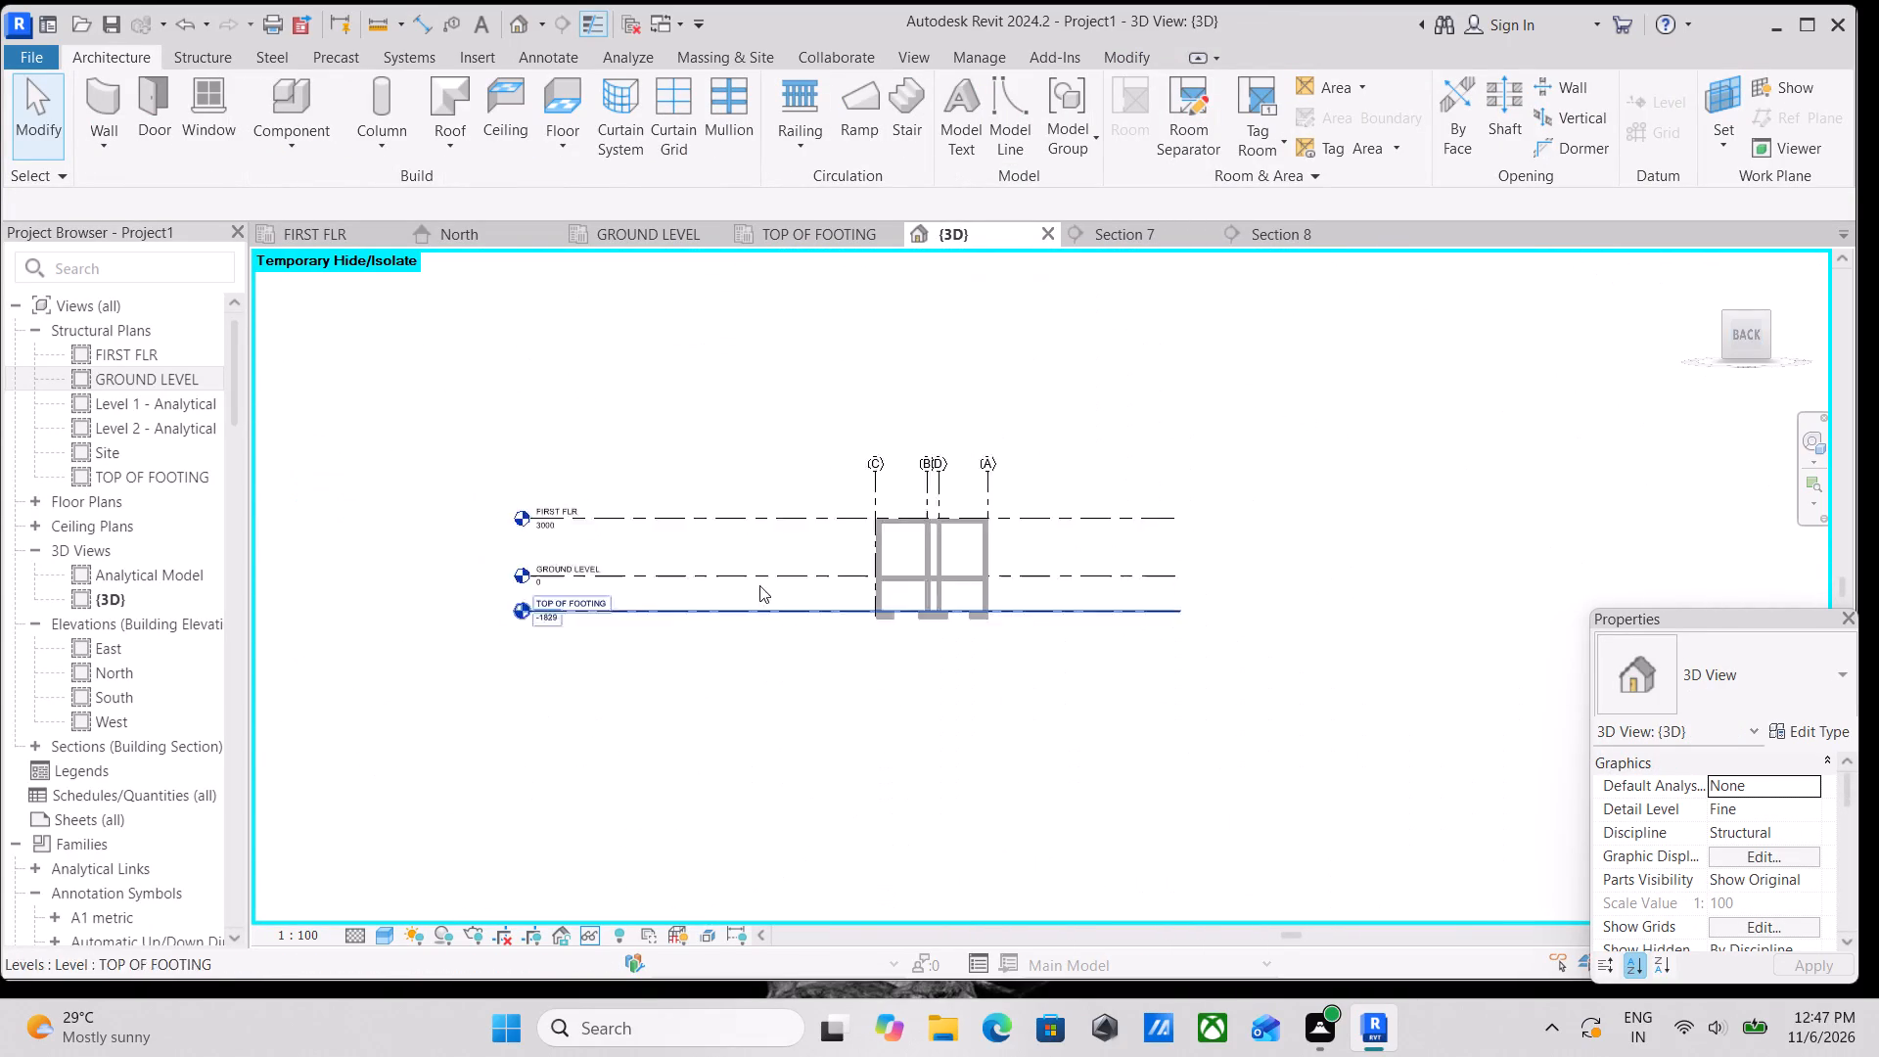
scroll(786, 574, "up", 4)
middle_click_drag(962, 616, 638, 688)
scroll(638, 688, "up", 4)
middle_click_drag(785, 668, 275, 702)
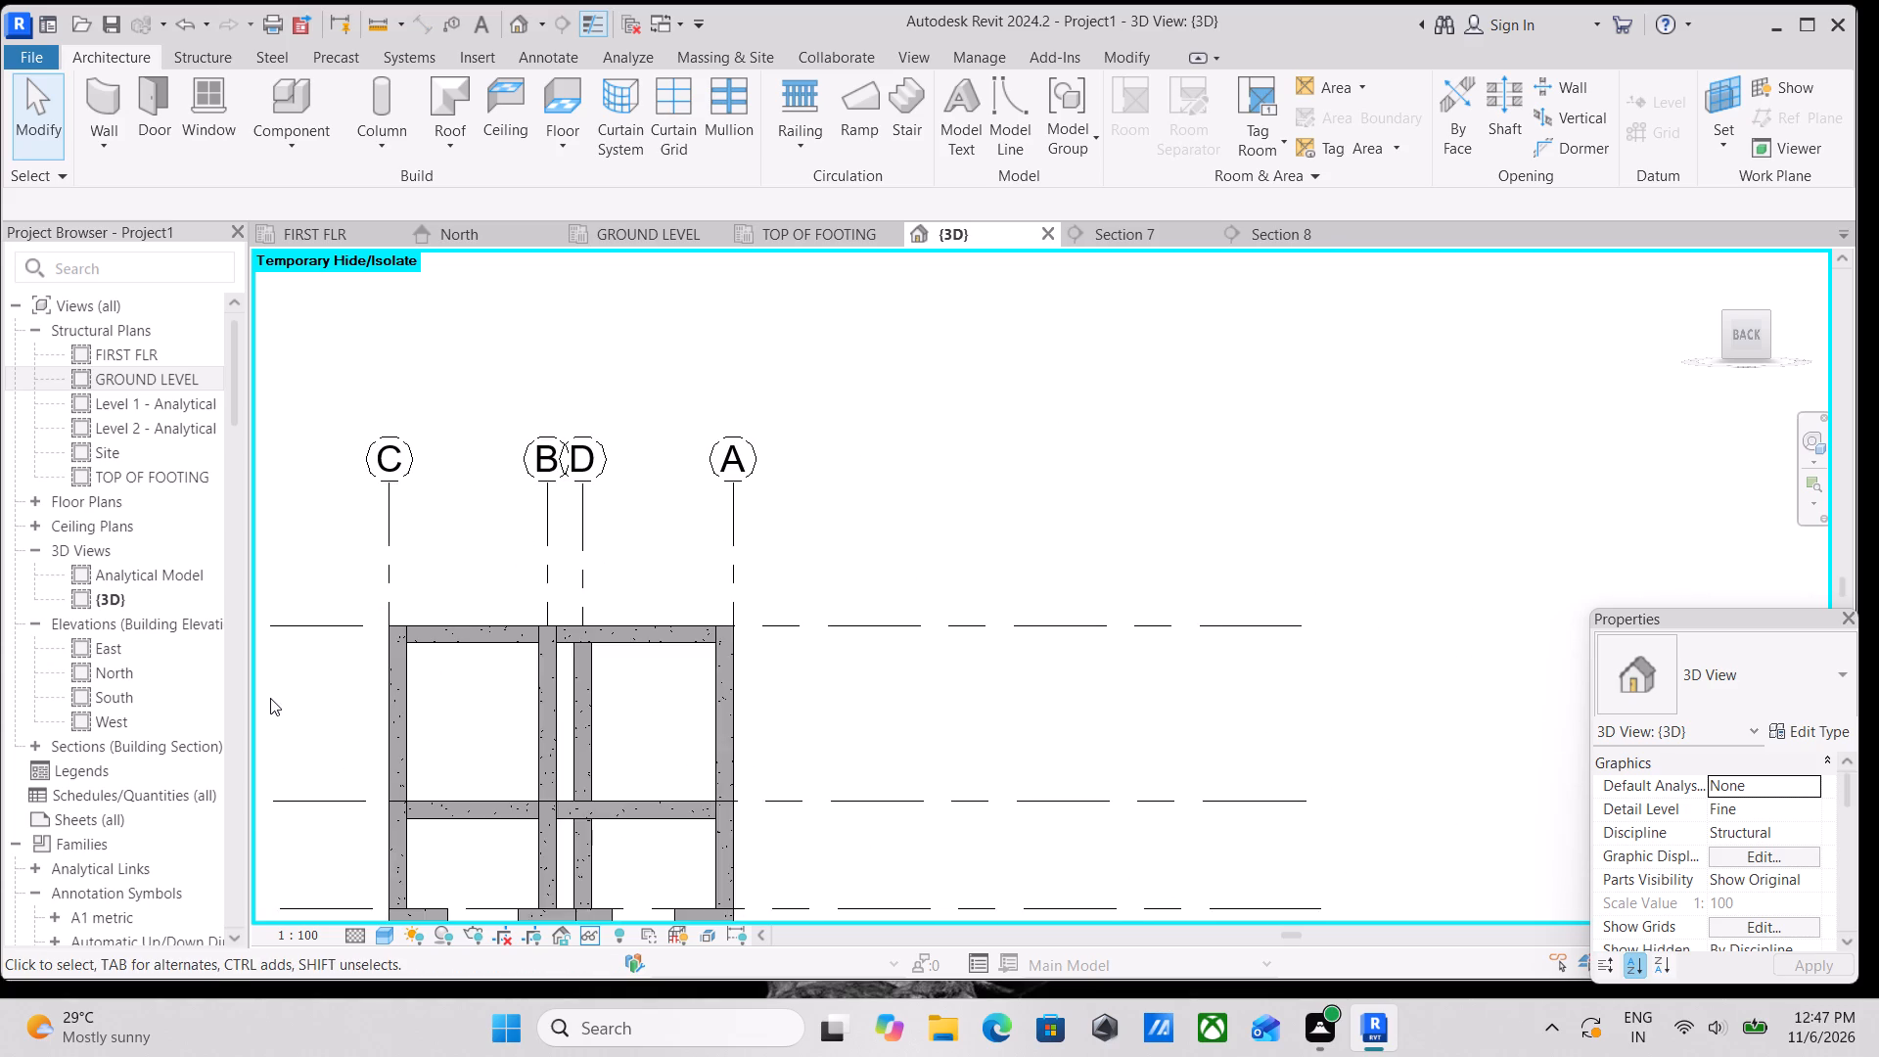
scroll(270, 698, "up", 2)
middle_click_drag(344, 702, 449, 722)
scroll(513, 682, "up", 2)
middle_click_drag(618, 729, 664, 749)
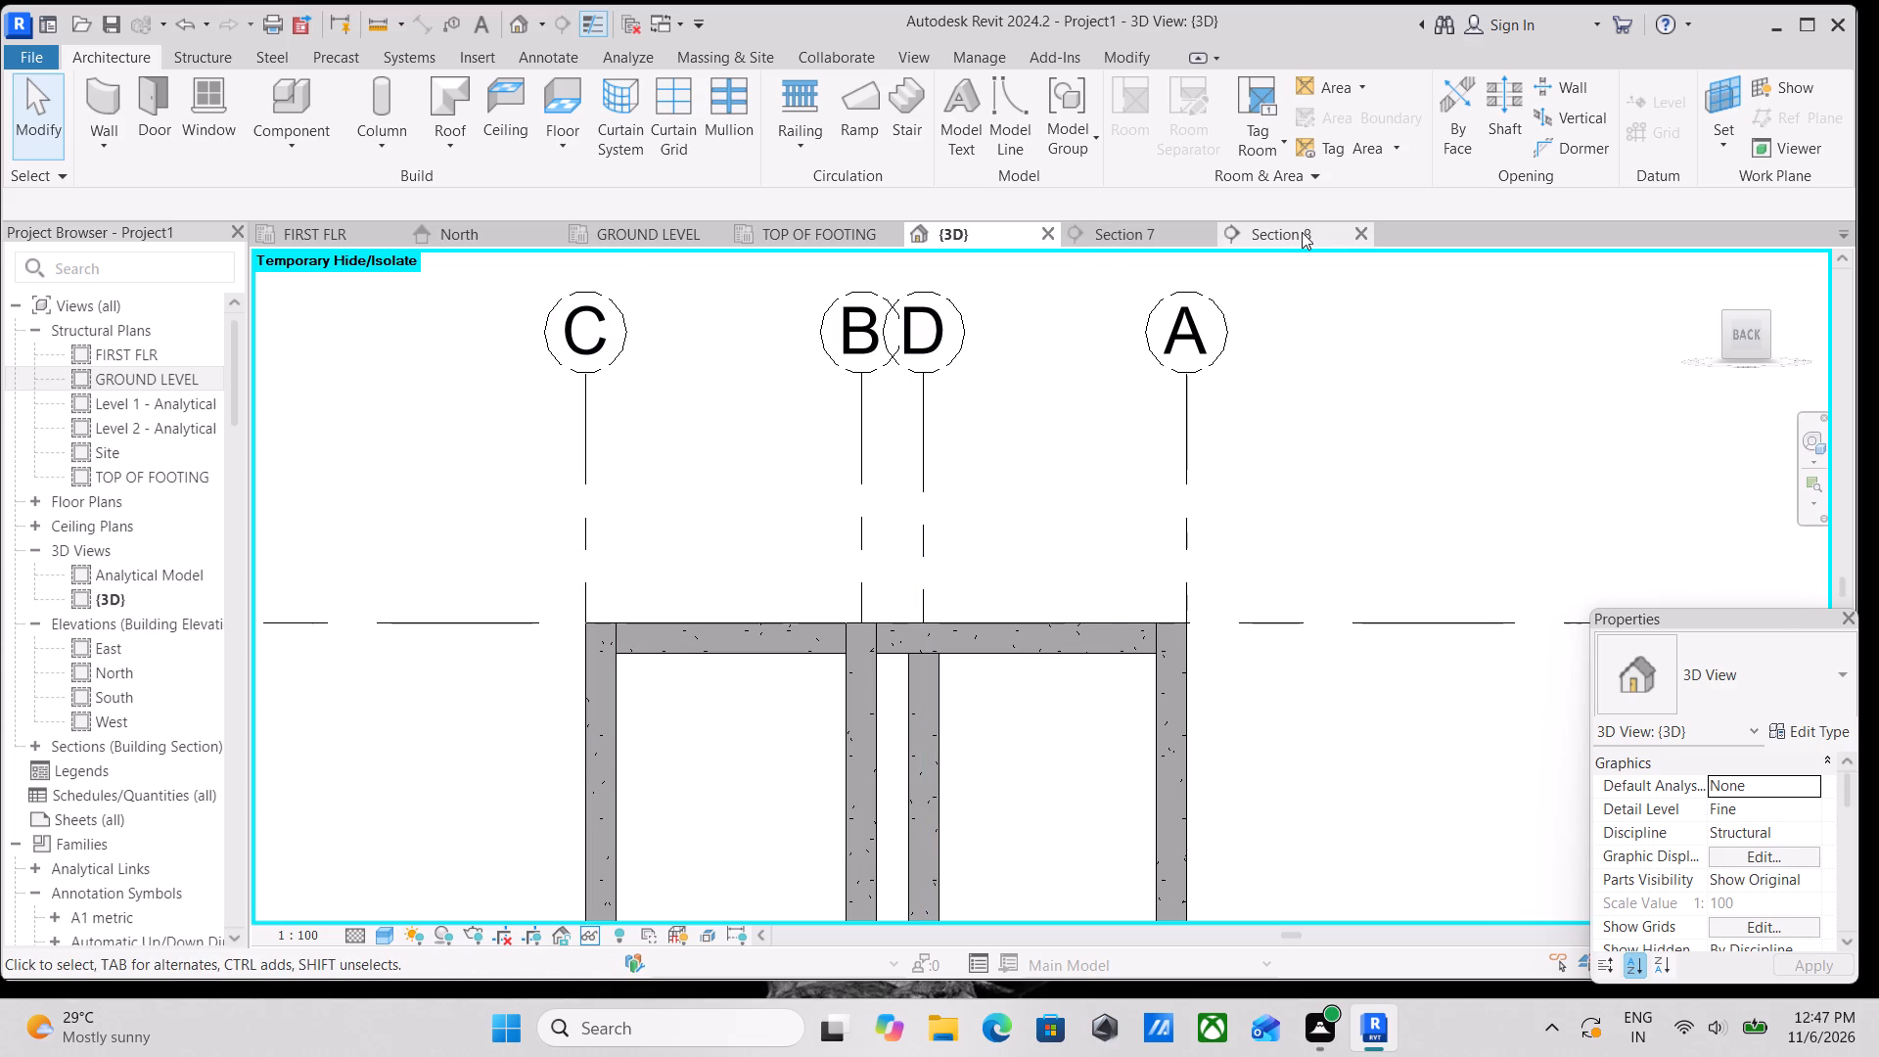
Review Section 8, Section 7, the FIRST FLR plan and the North elevation in turn.
left_click(1274, 232)
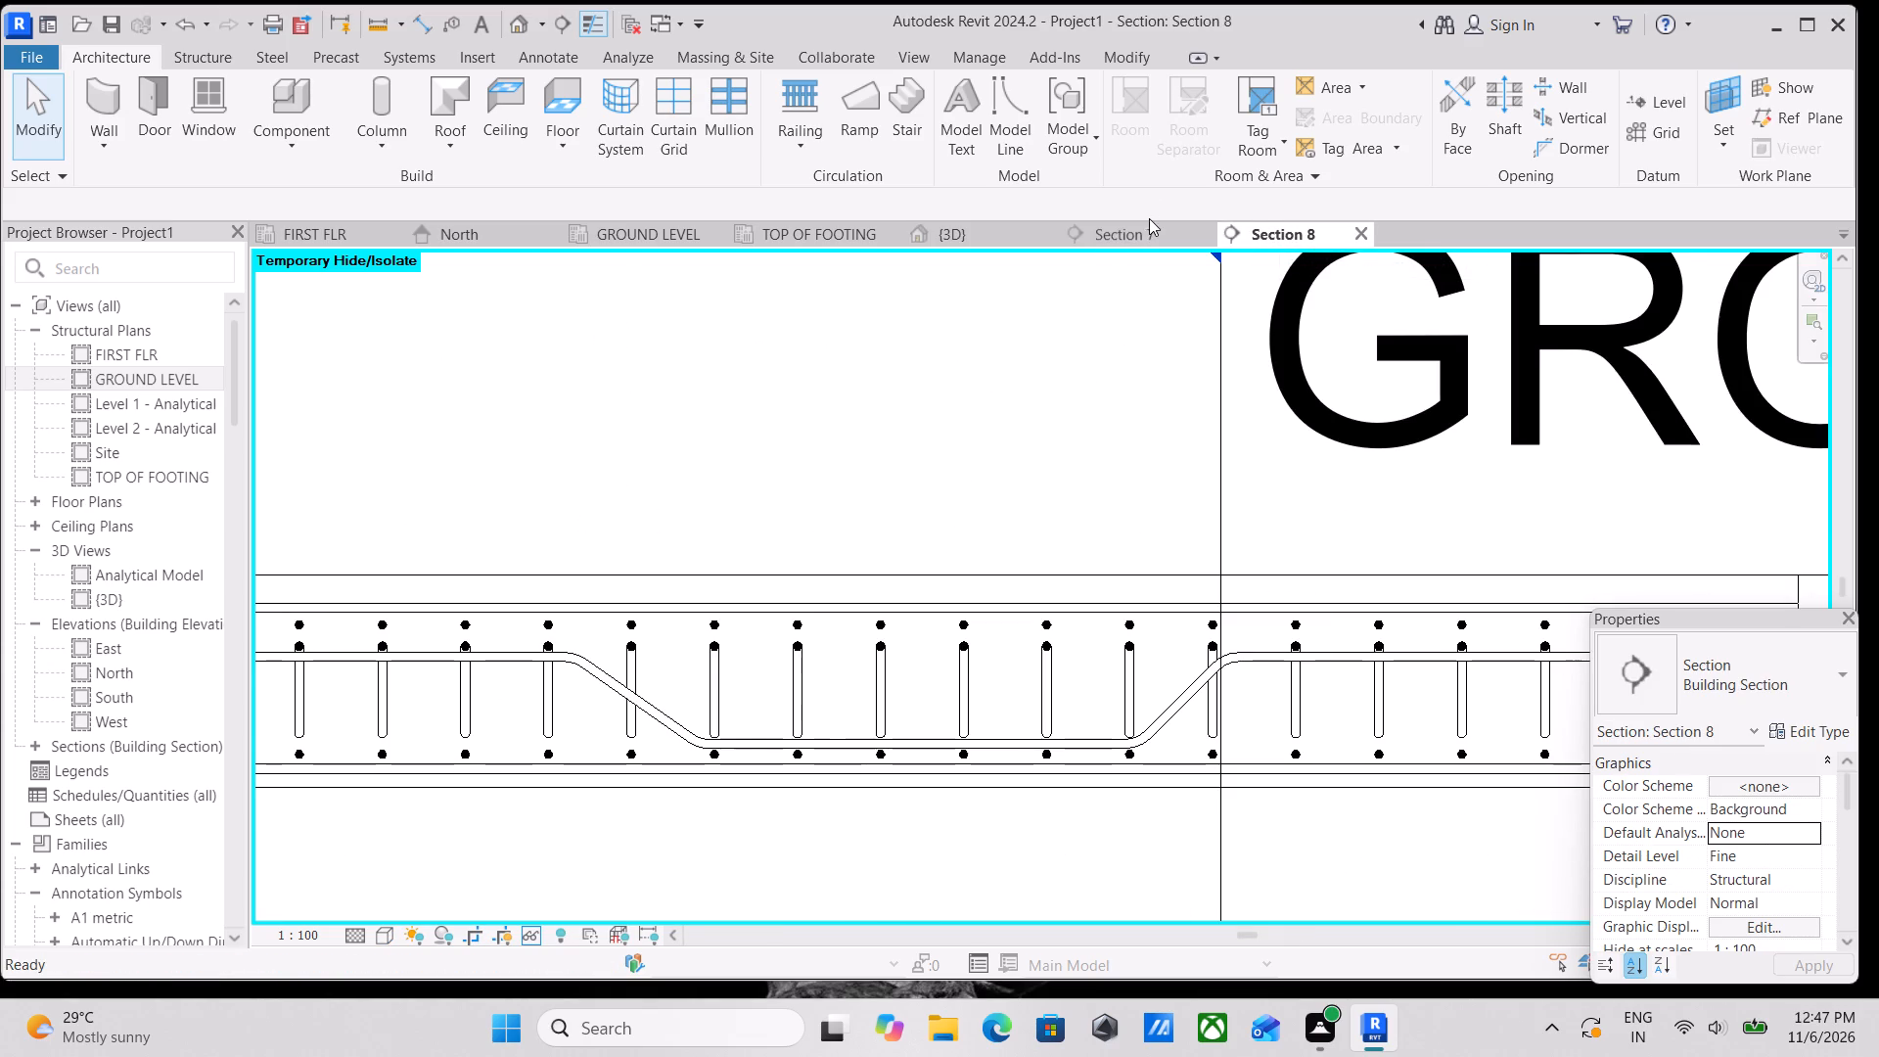
left_click(1140, 224)
left_click(303, 225)
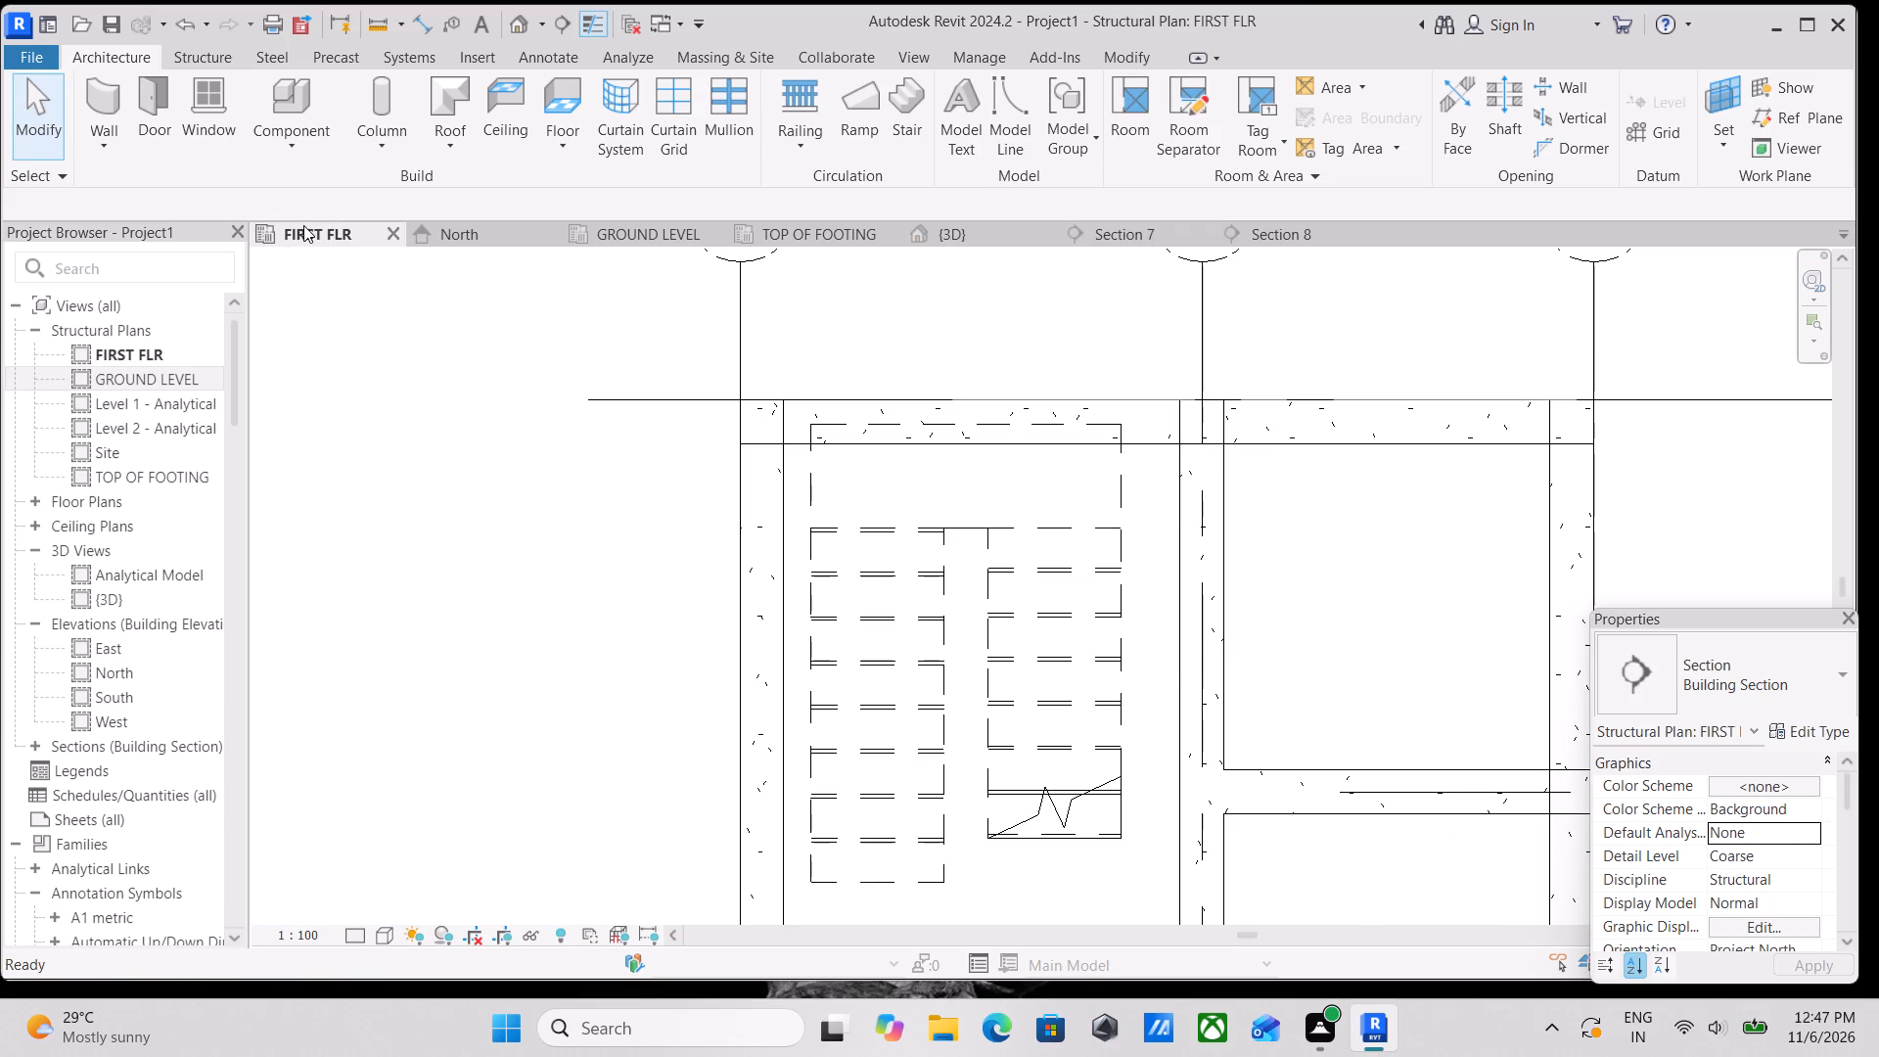
scroll(769, 562, "down", 2)
middle_click_drag(781, 563, 598, 644)
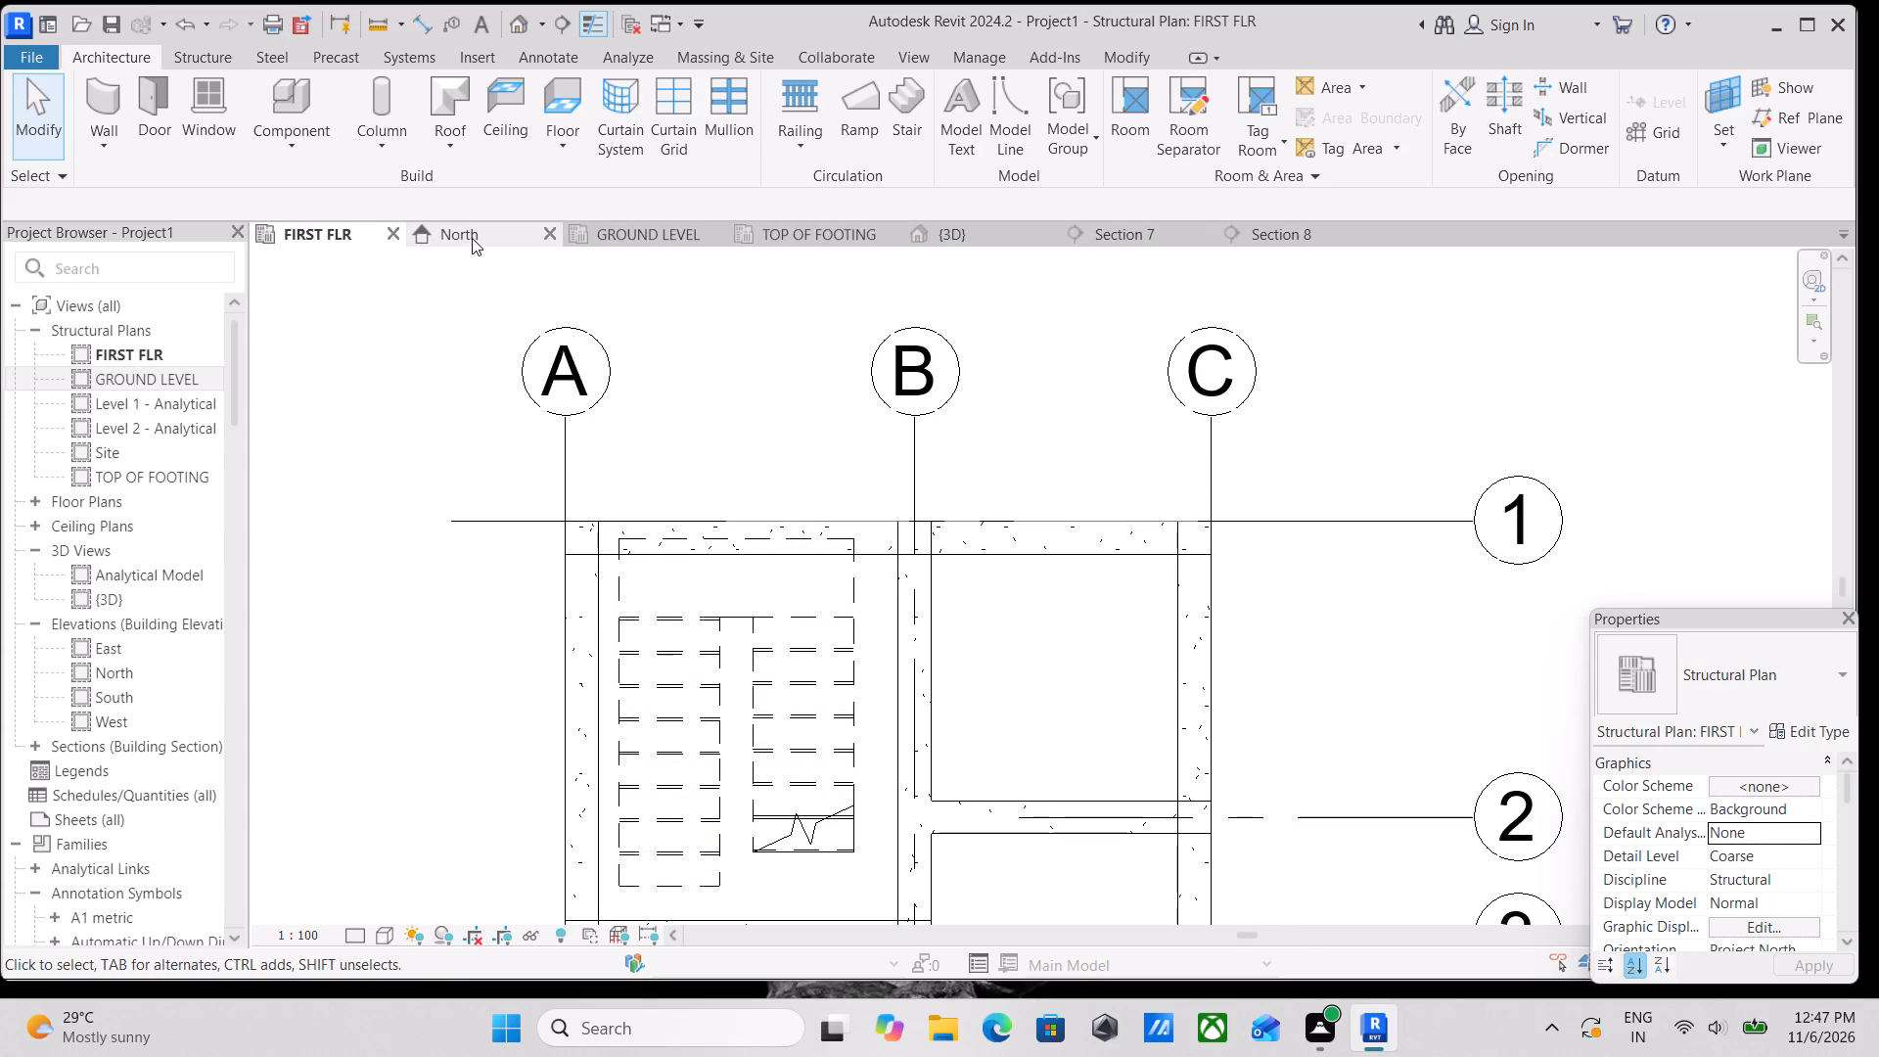
left_click(472, 238)
scroll(717, 535, "down", 4)
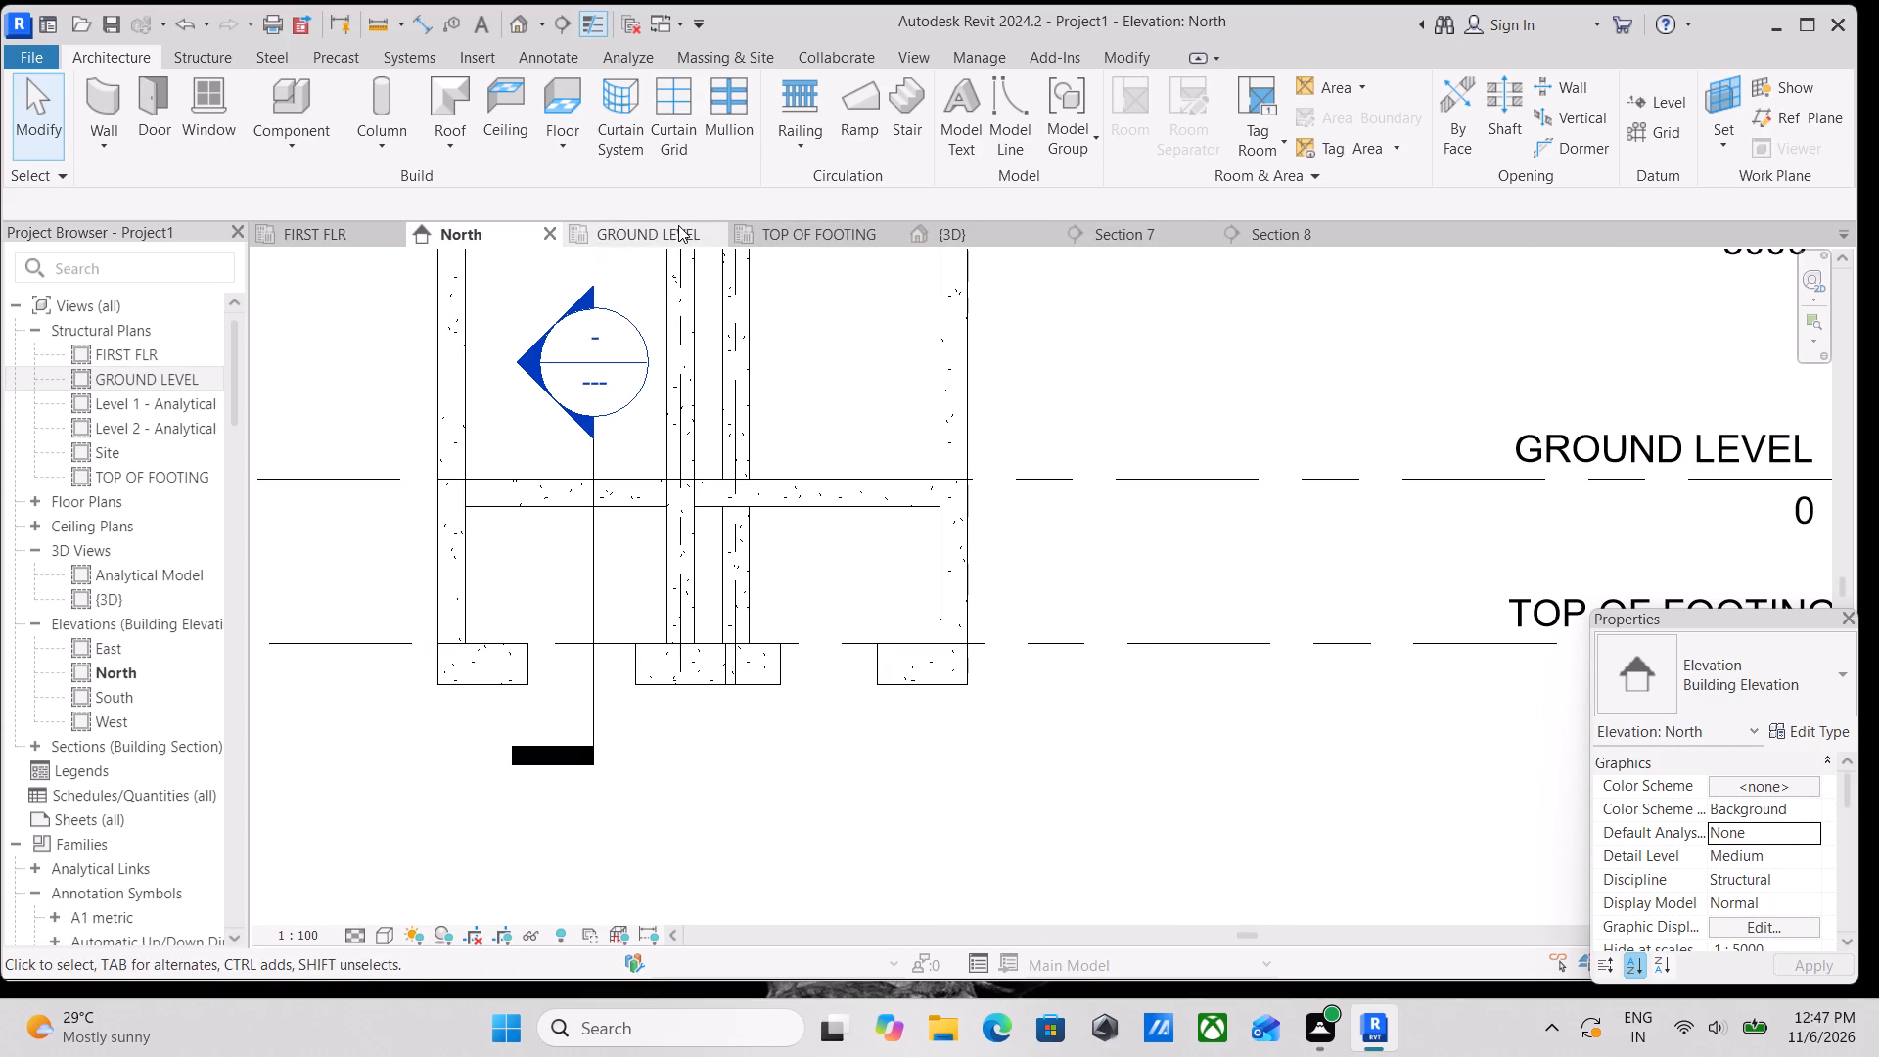
Examine the slab reinforcement layout in the GROUND LEVEL plan around grids 1 to 5.
left_click(678, 225)
scroll(752, 496, "down", 2)
middle_click_drag(757, 505, 906, 292)
scroll(587, 653, "up", 3)
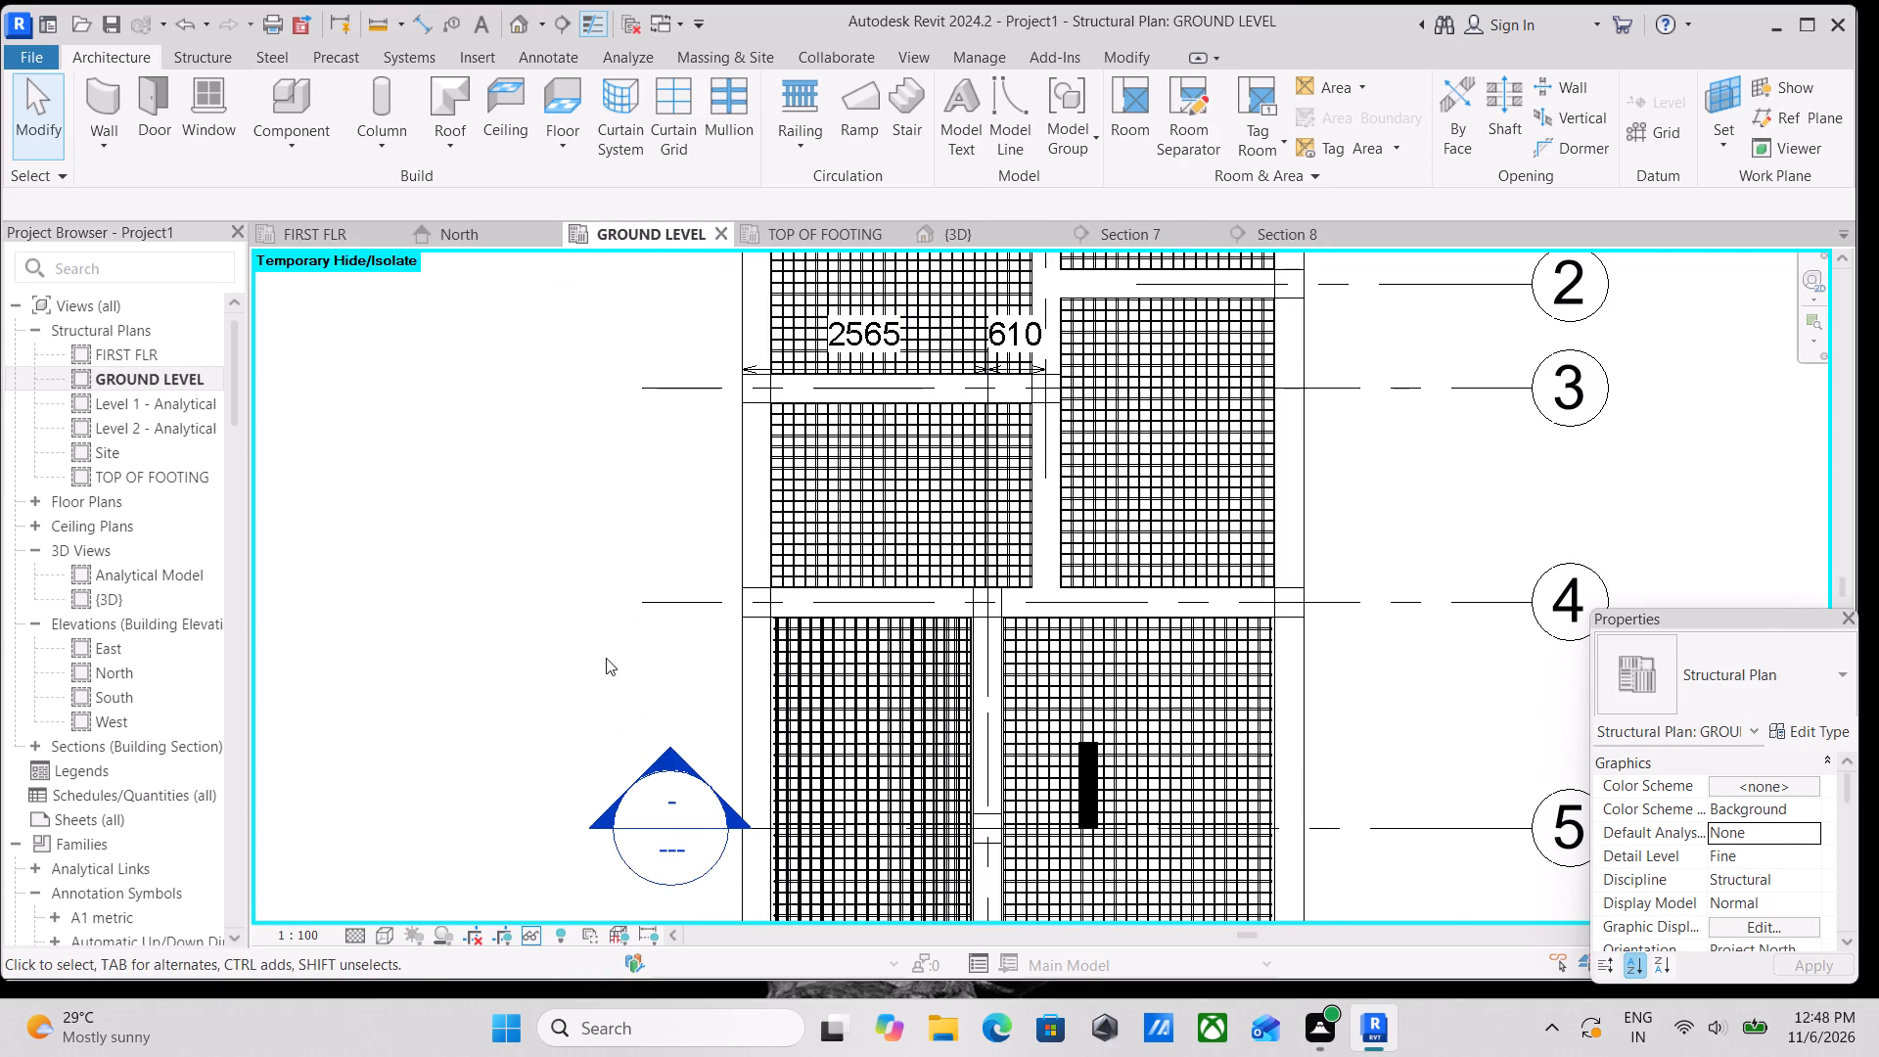
scroll(725, 572, "up", 3)
scroll(782, 629, "up", 4)
middle_click_drag(849, 601, 665, 669)
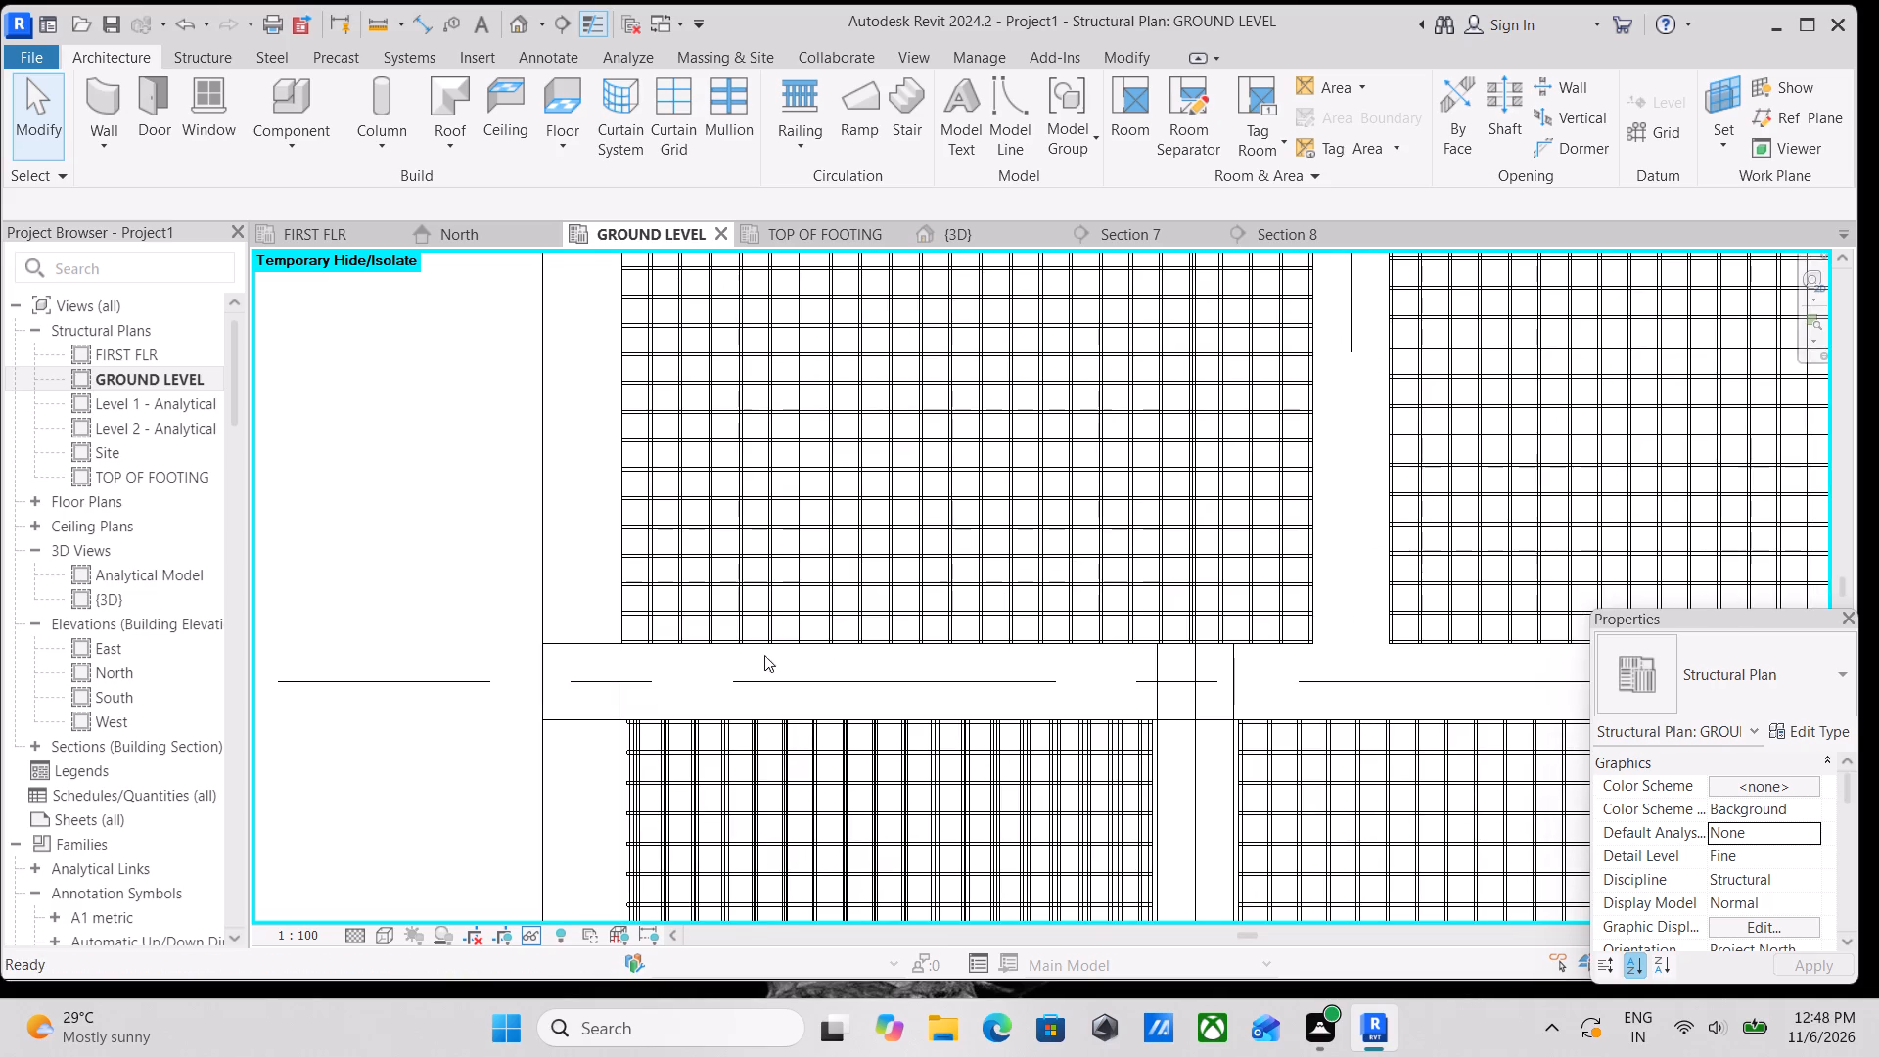
scroll(764, 655, "down", 1)
middle_click_drag(764, 655, 573, 663)
scroll(892, 663, "down", 2)
middle_click_drag(892, 663, 566, 695)
scroll(909, 688, "down", 1)
middle_click_drag(909, 688, 779, 733)
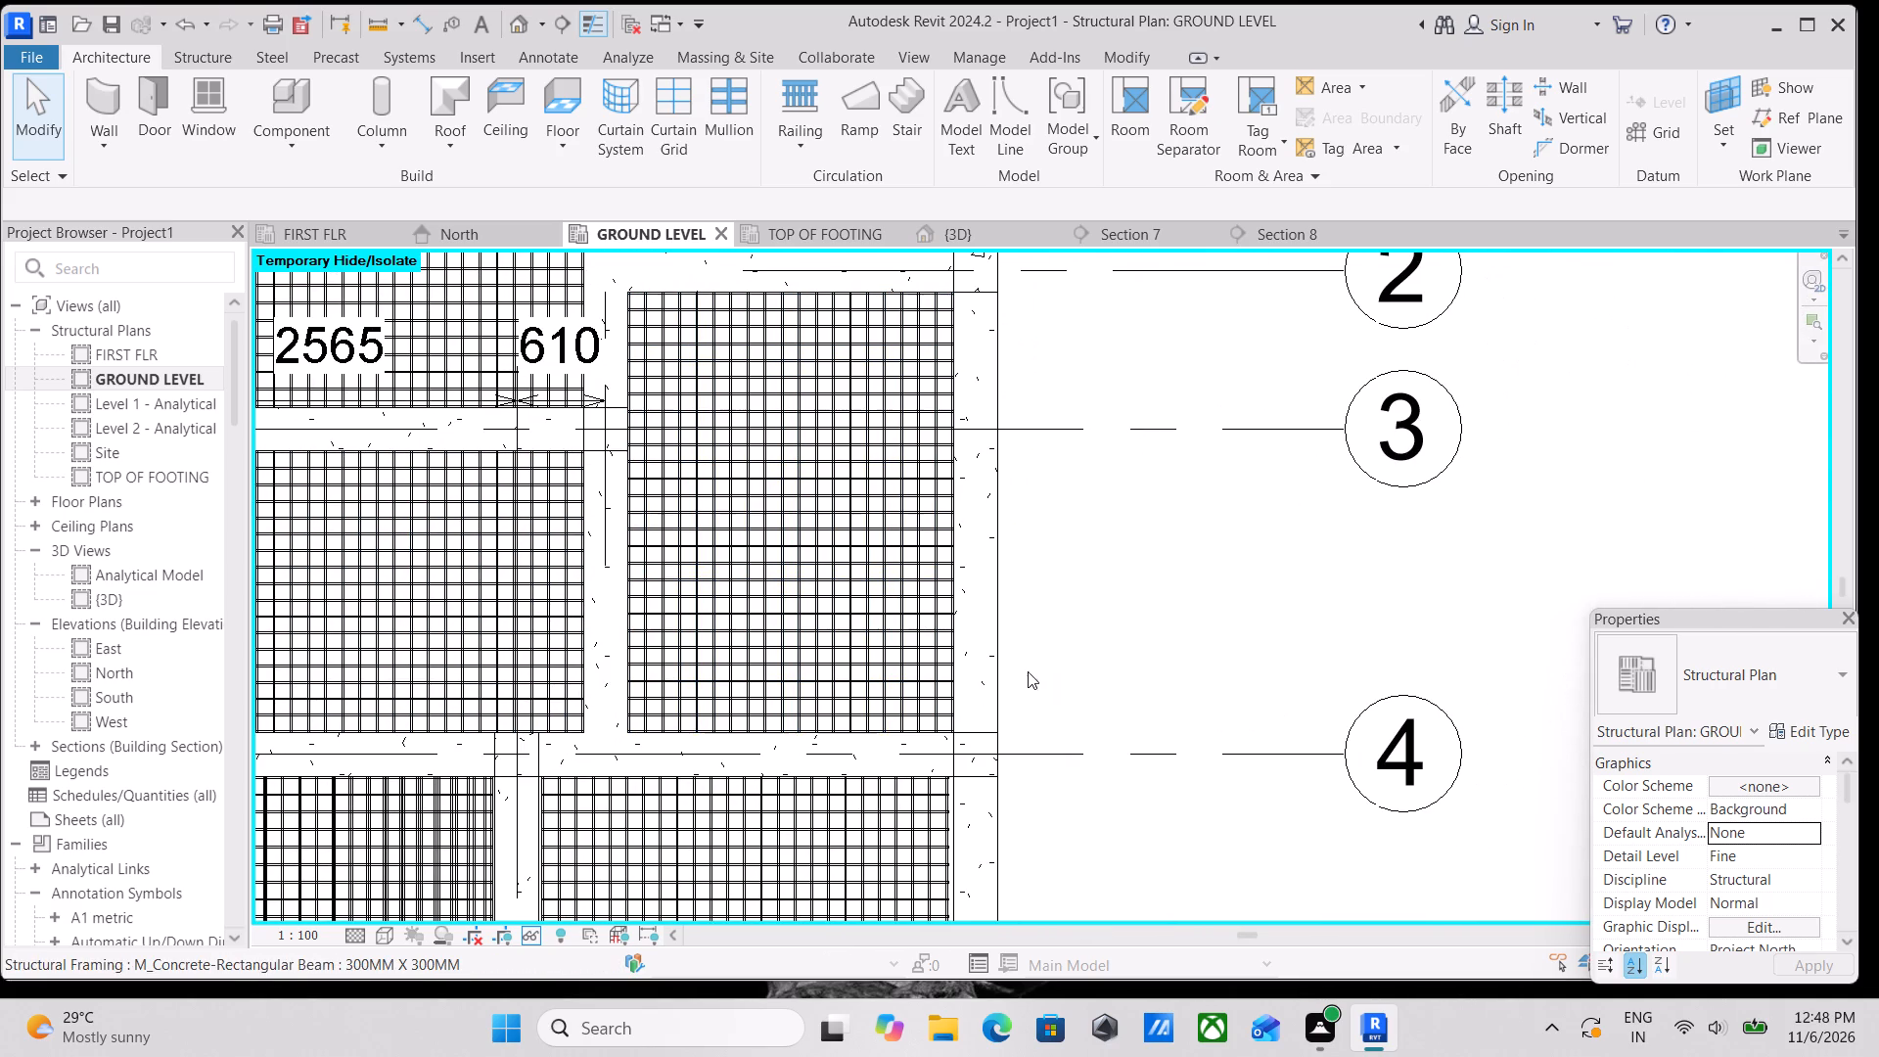
scroll(988, 670, "down", 2)
middle_click_drag(996, 666, 996, 720)
scroll(996, 720, "down", 2)
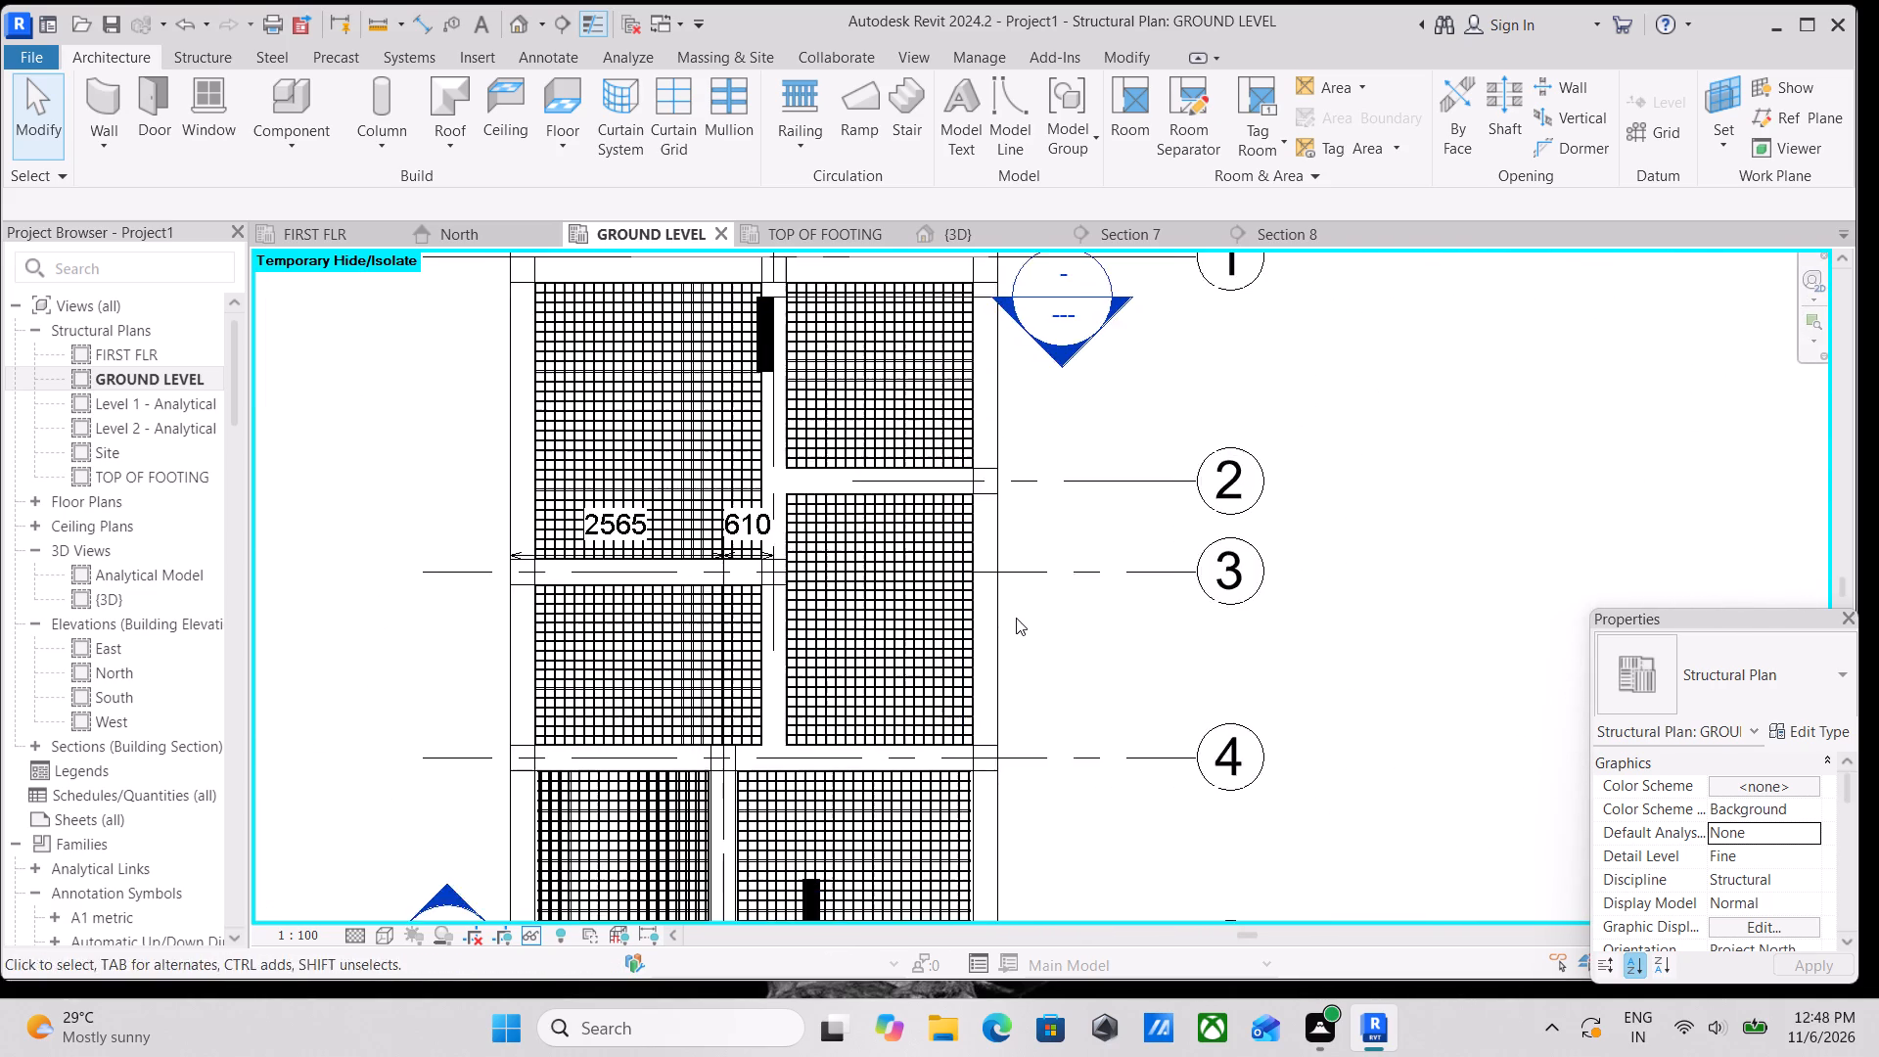
middle_click_drag(1016, 618, 1028, 704)
scroll(791, 485, "up", 2)
middle_click_drag(457, 517, 715, 474)
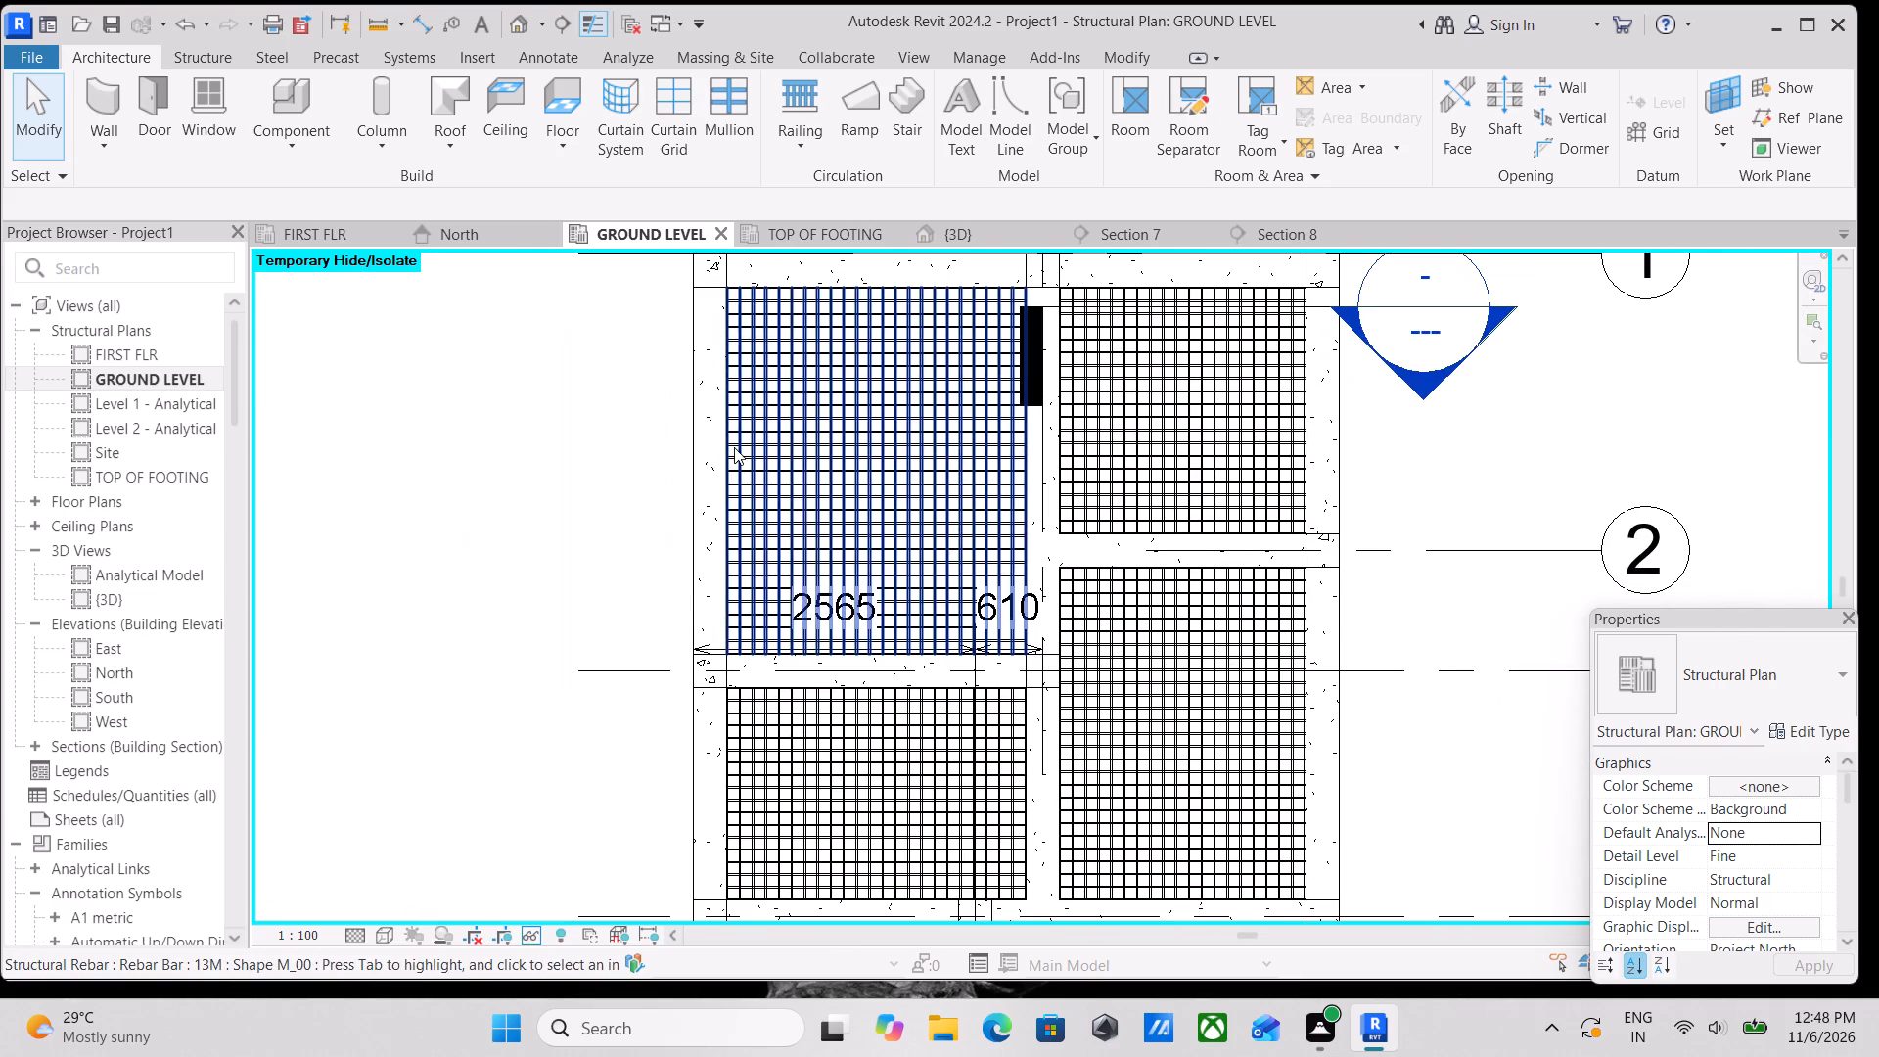
Inspect the rebar set in the ground-level slab between grids A and B, from grid 1 to 3.
left_click(873, 402)
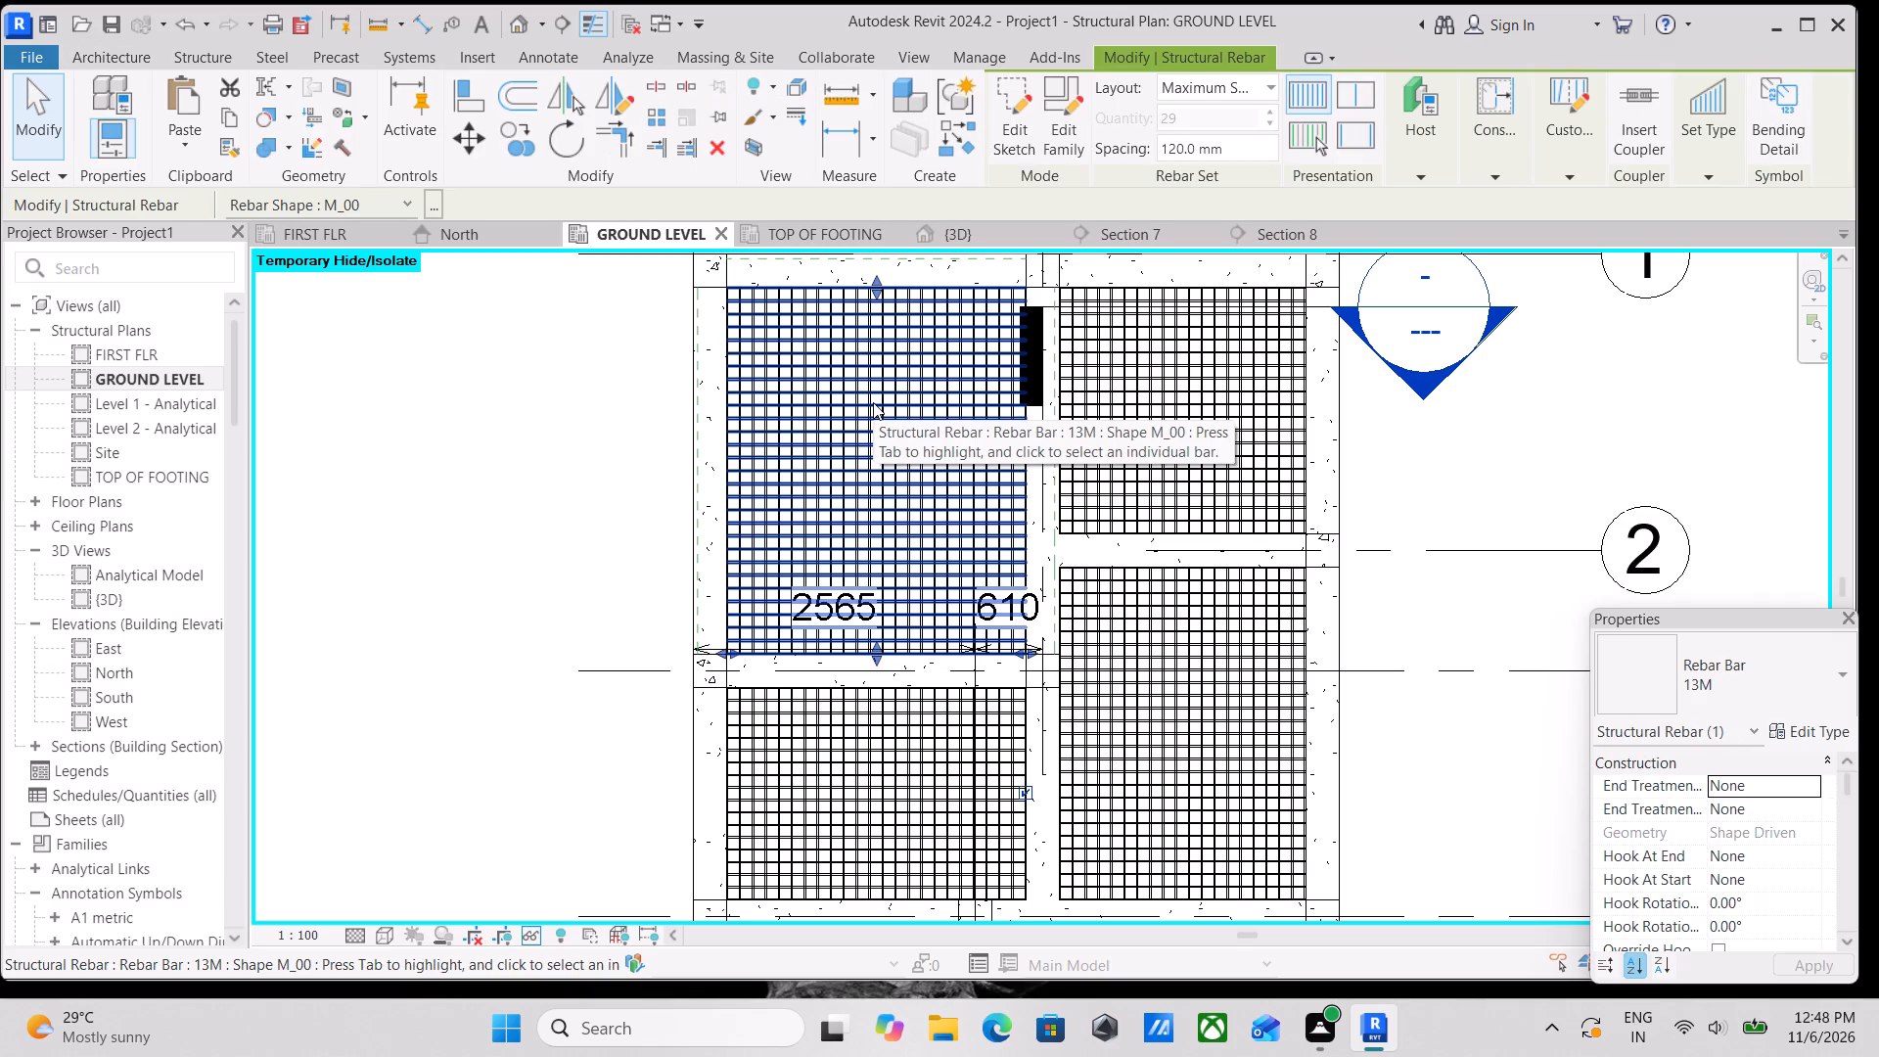
scroll(678, 425, "up", 3)
middle_click_drag(690, 456, 766, 714)
scroll(855, 647, "down", 3)
middle_click_drag(855, 646, 864, 608)
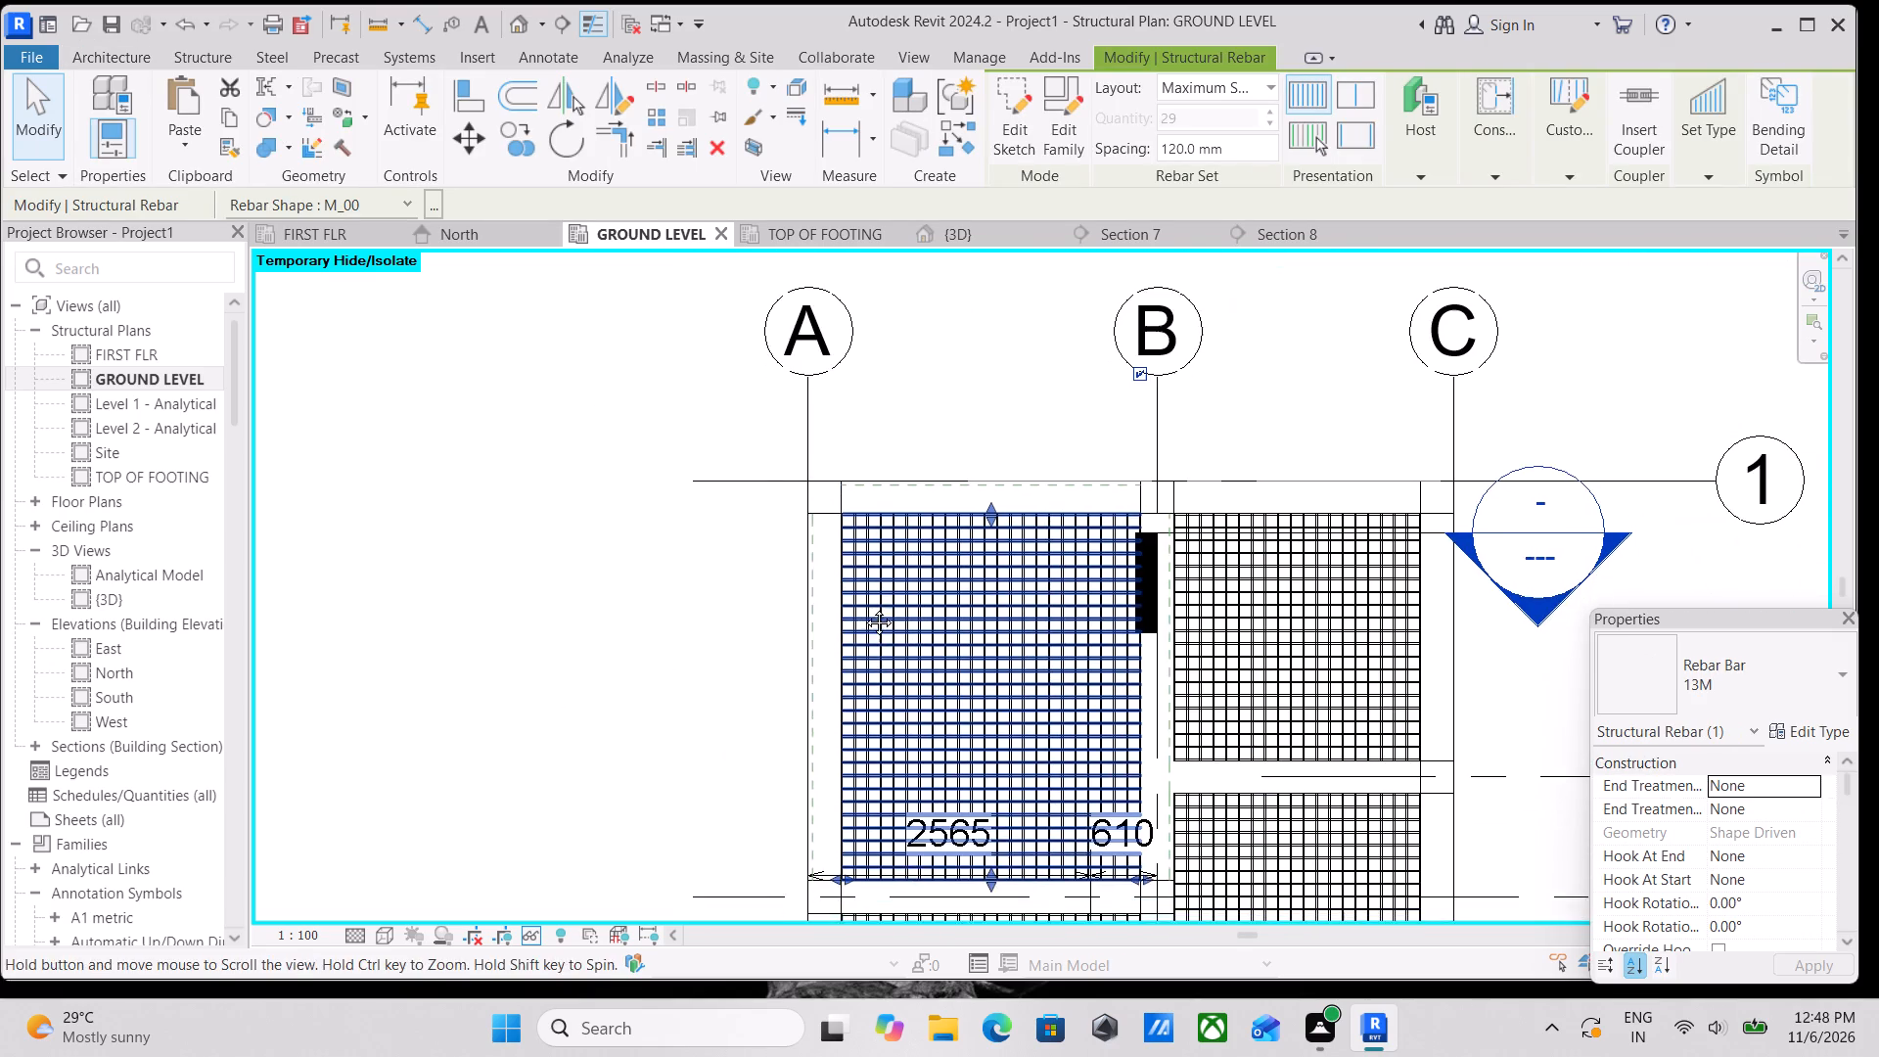
middle_click_drag(864, 608, 868, 589)
middle_click_drag(863, 652, 881, 531)
middle_click_drag(1003, 590, 795, 595)
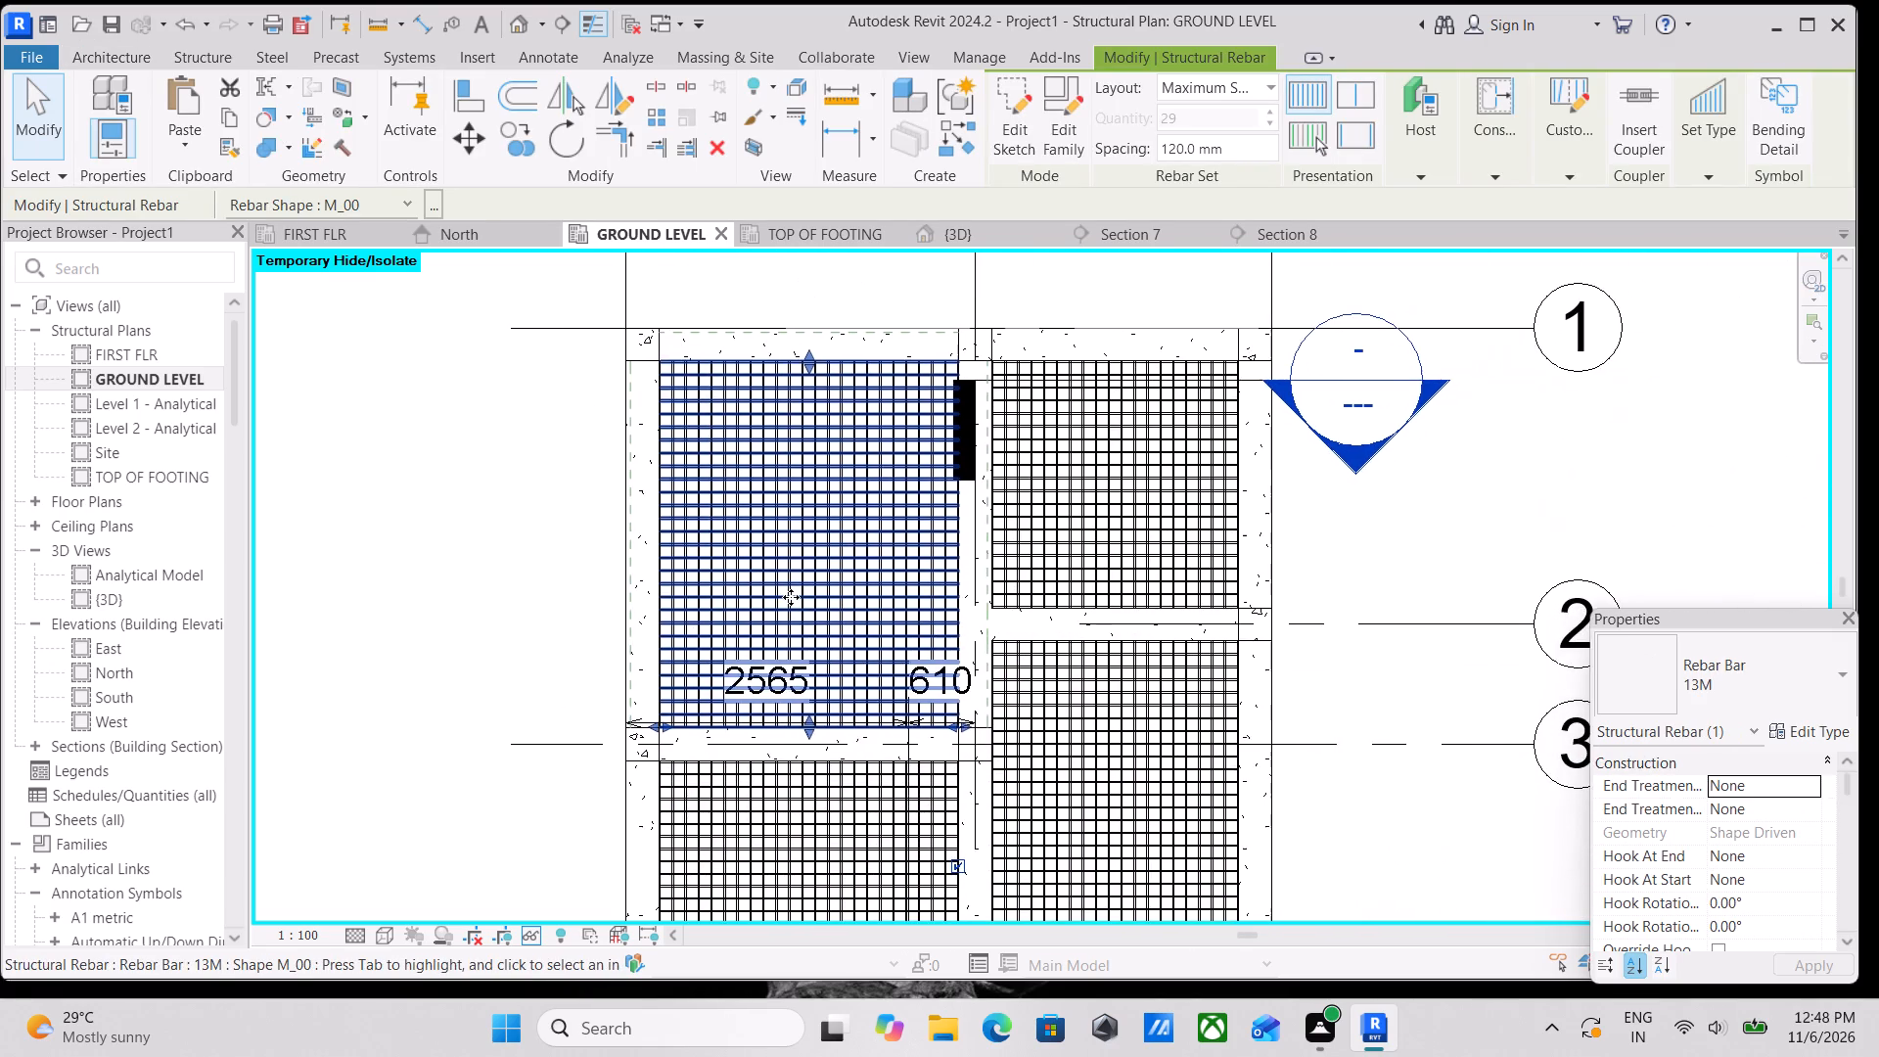
scroll(791, 597, "down", 2)
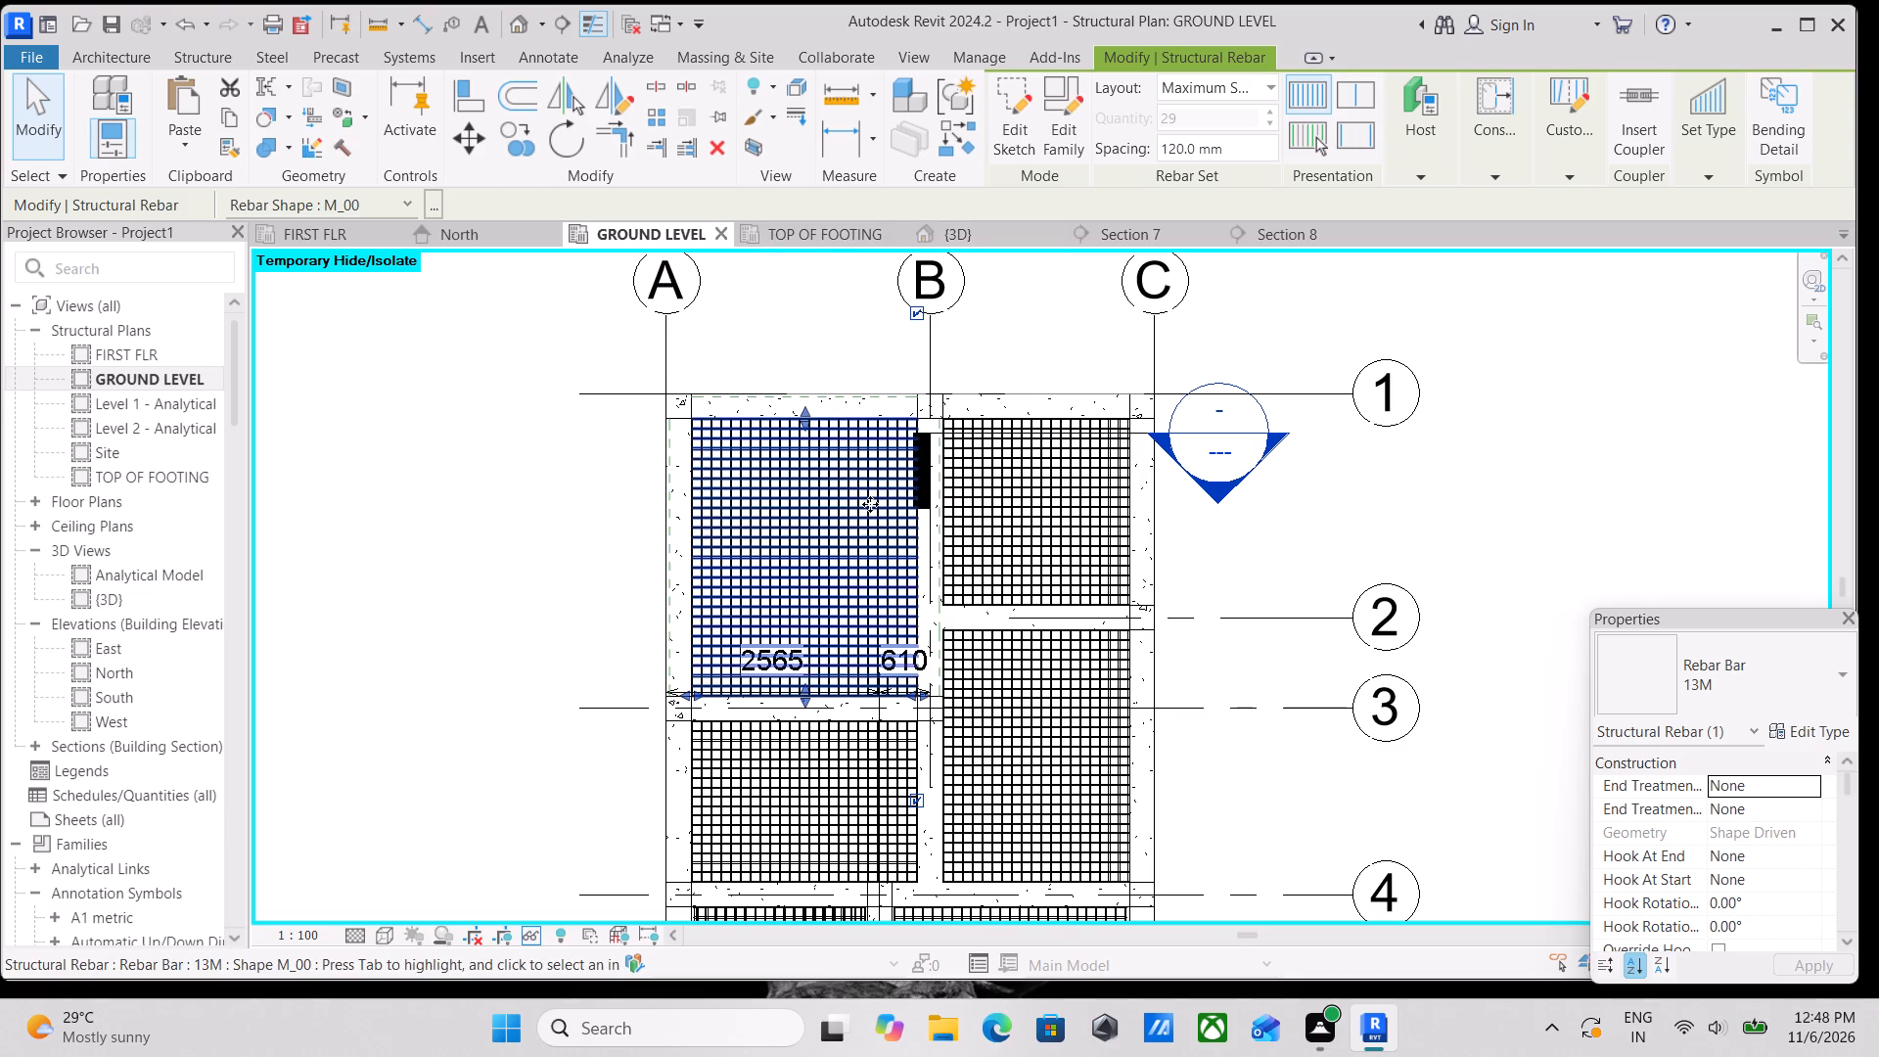
scroll(870, 504, "up", 2)
scroll(552, 738, "up", 4)
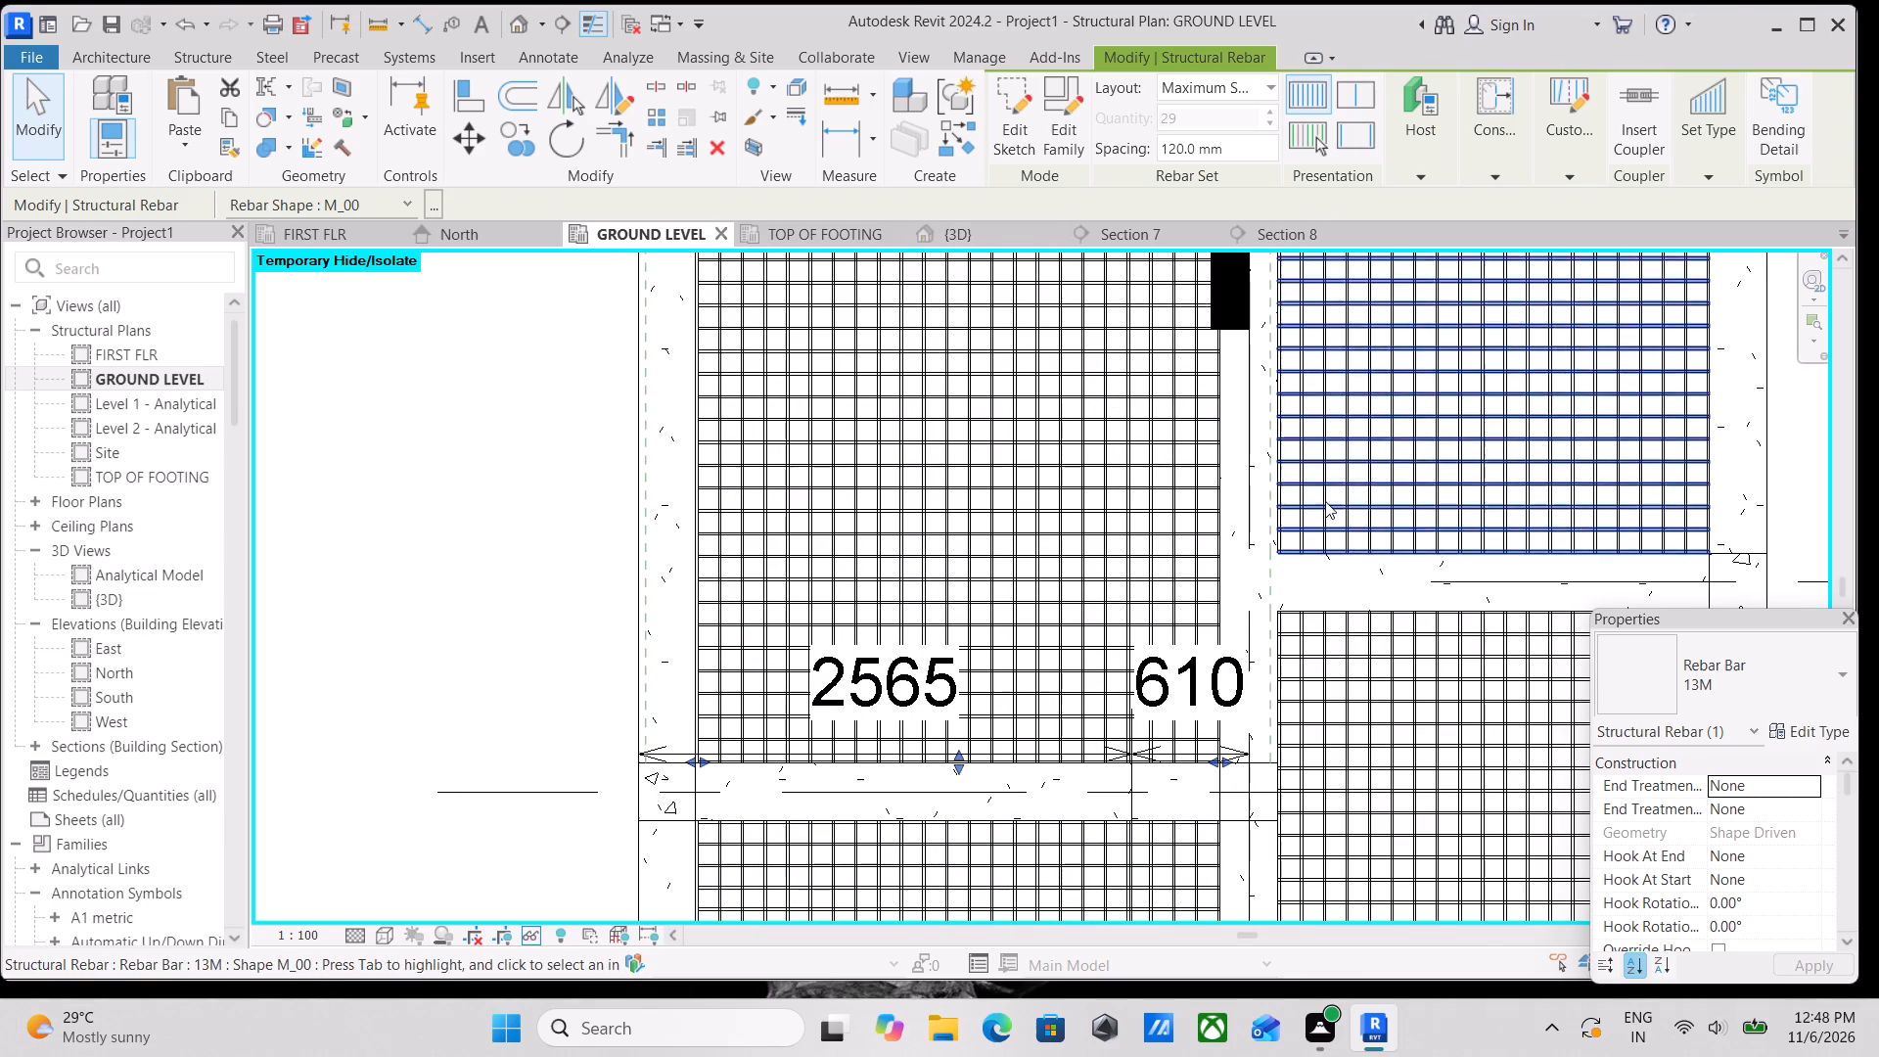
scroll(1226, 542, "down", 5)
middle_click_drag(1152, 577, 1281, 424)
middle_click_drag(1350, 602, 1165, 585)
scroll(1418, 723, "down", 2)
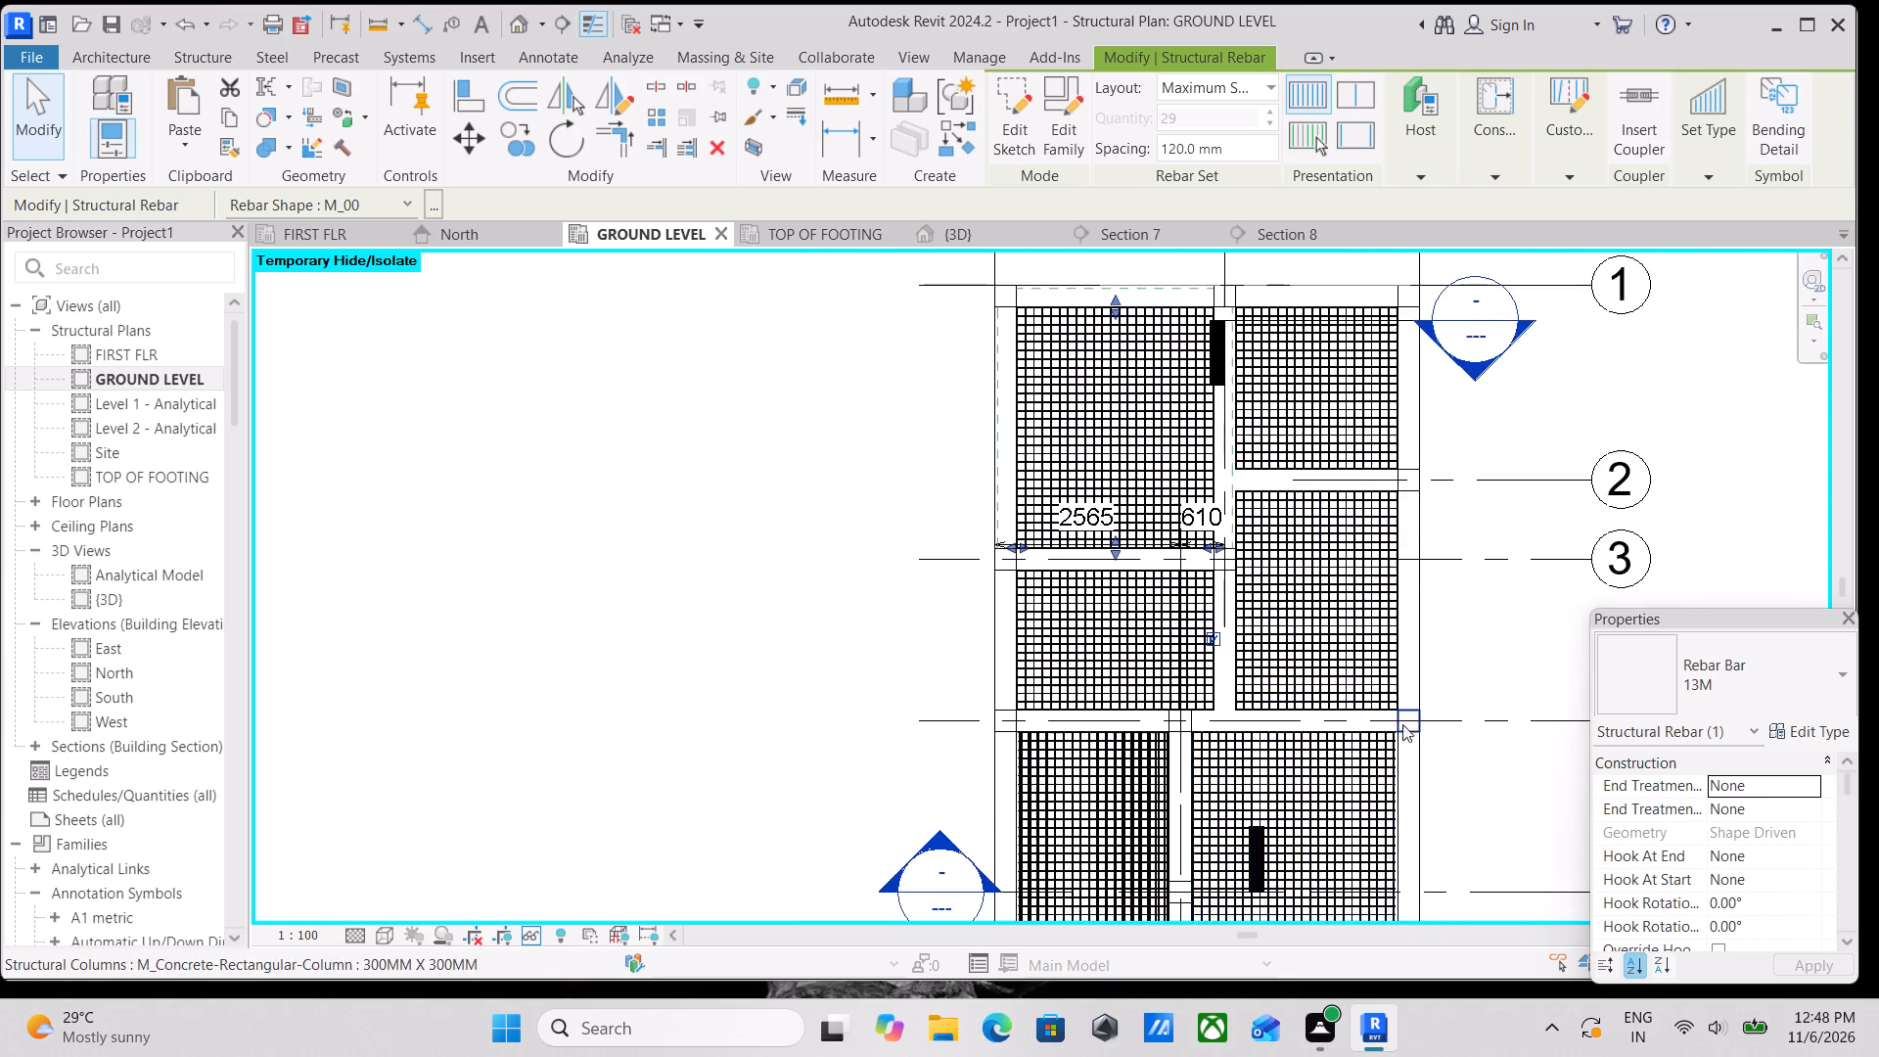
Inspect the concrete column at the intersection of grids C and 4 in the GROUND LEVEL plan.
scroll(1384, 731, "up", 10)
scroll(1441, 703, "down", 2)
middle_click(1441, 703)
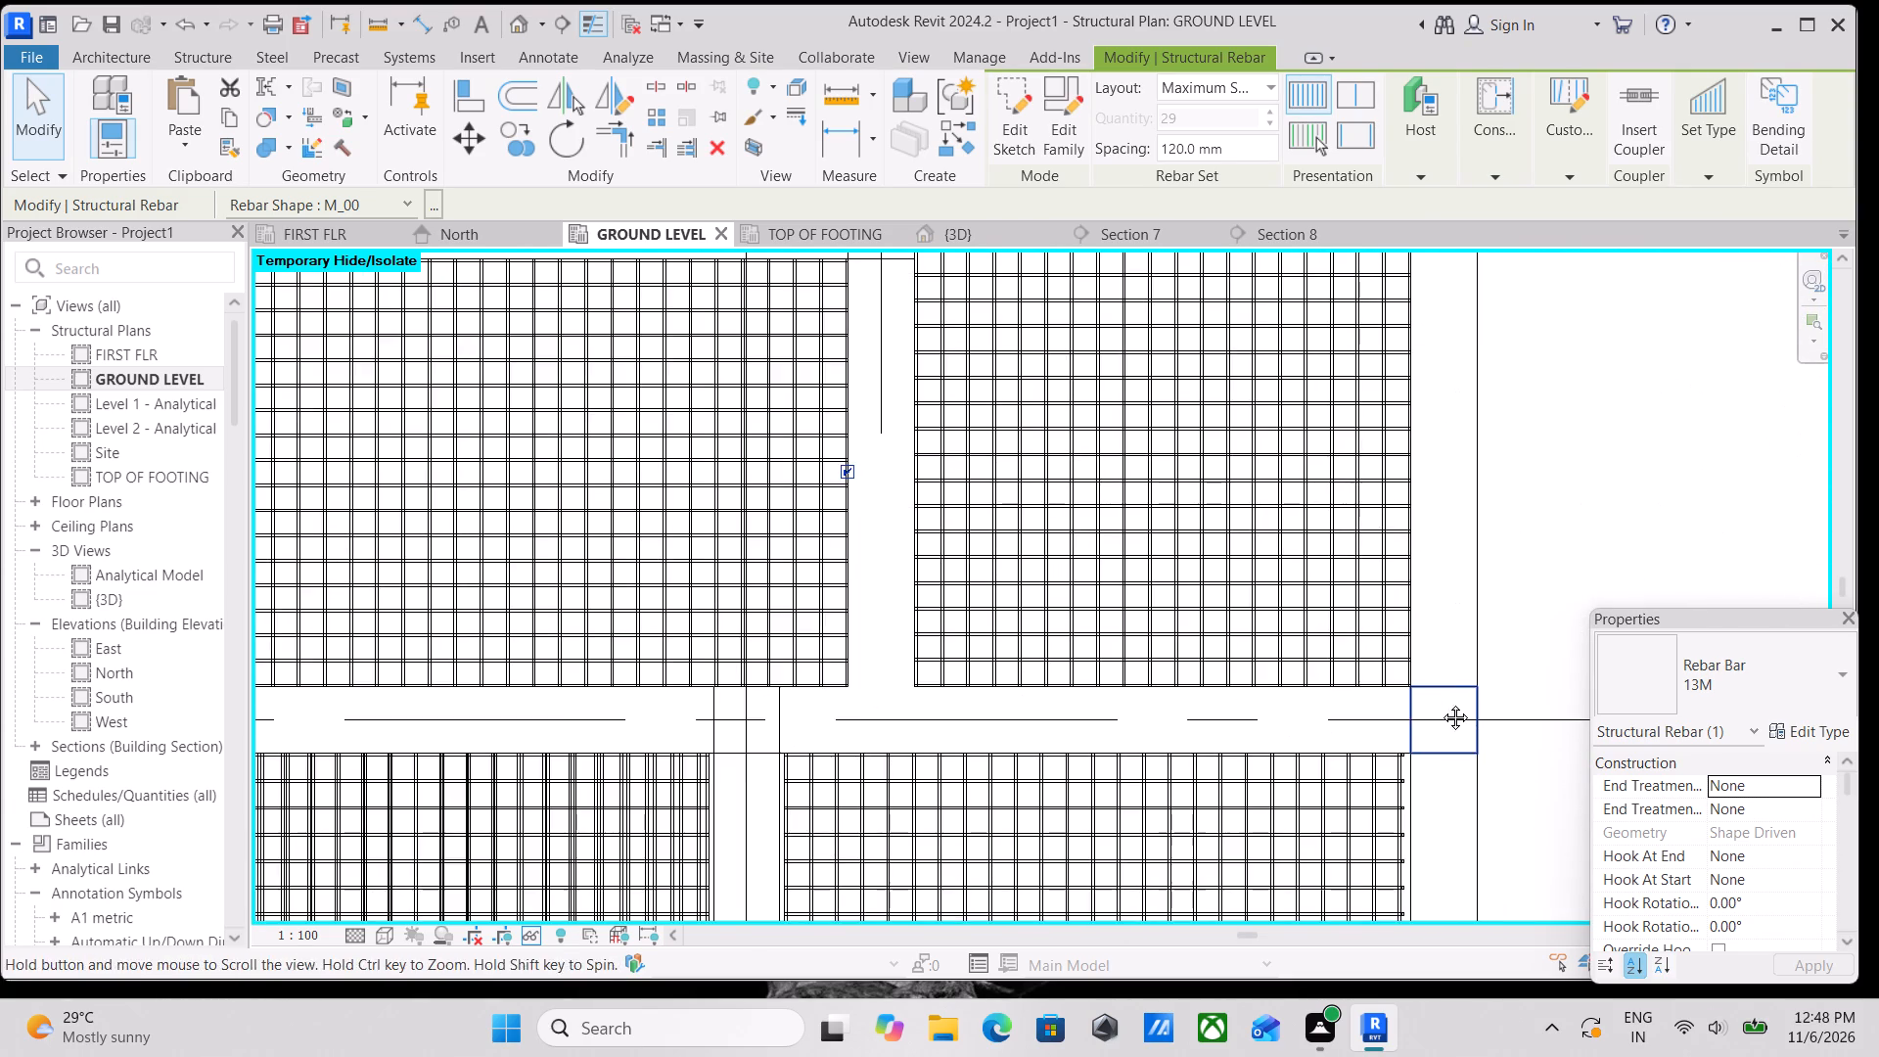
scroll(1441, 703, "up", 1)
left_click(1471, 684)
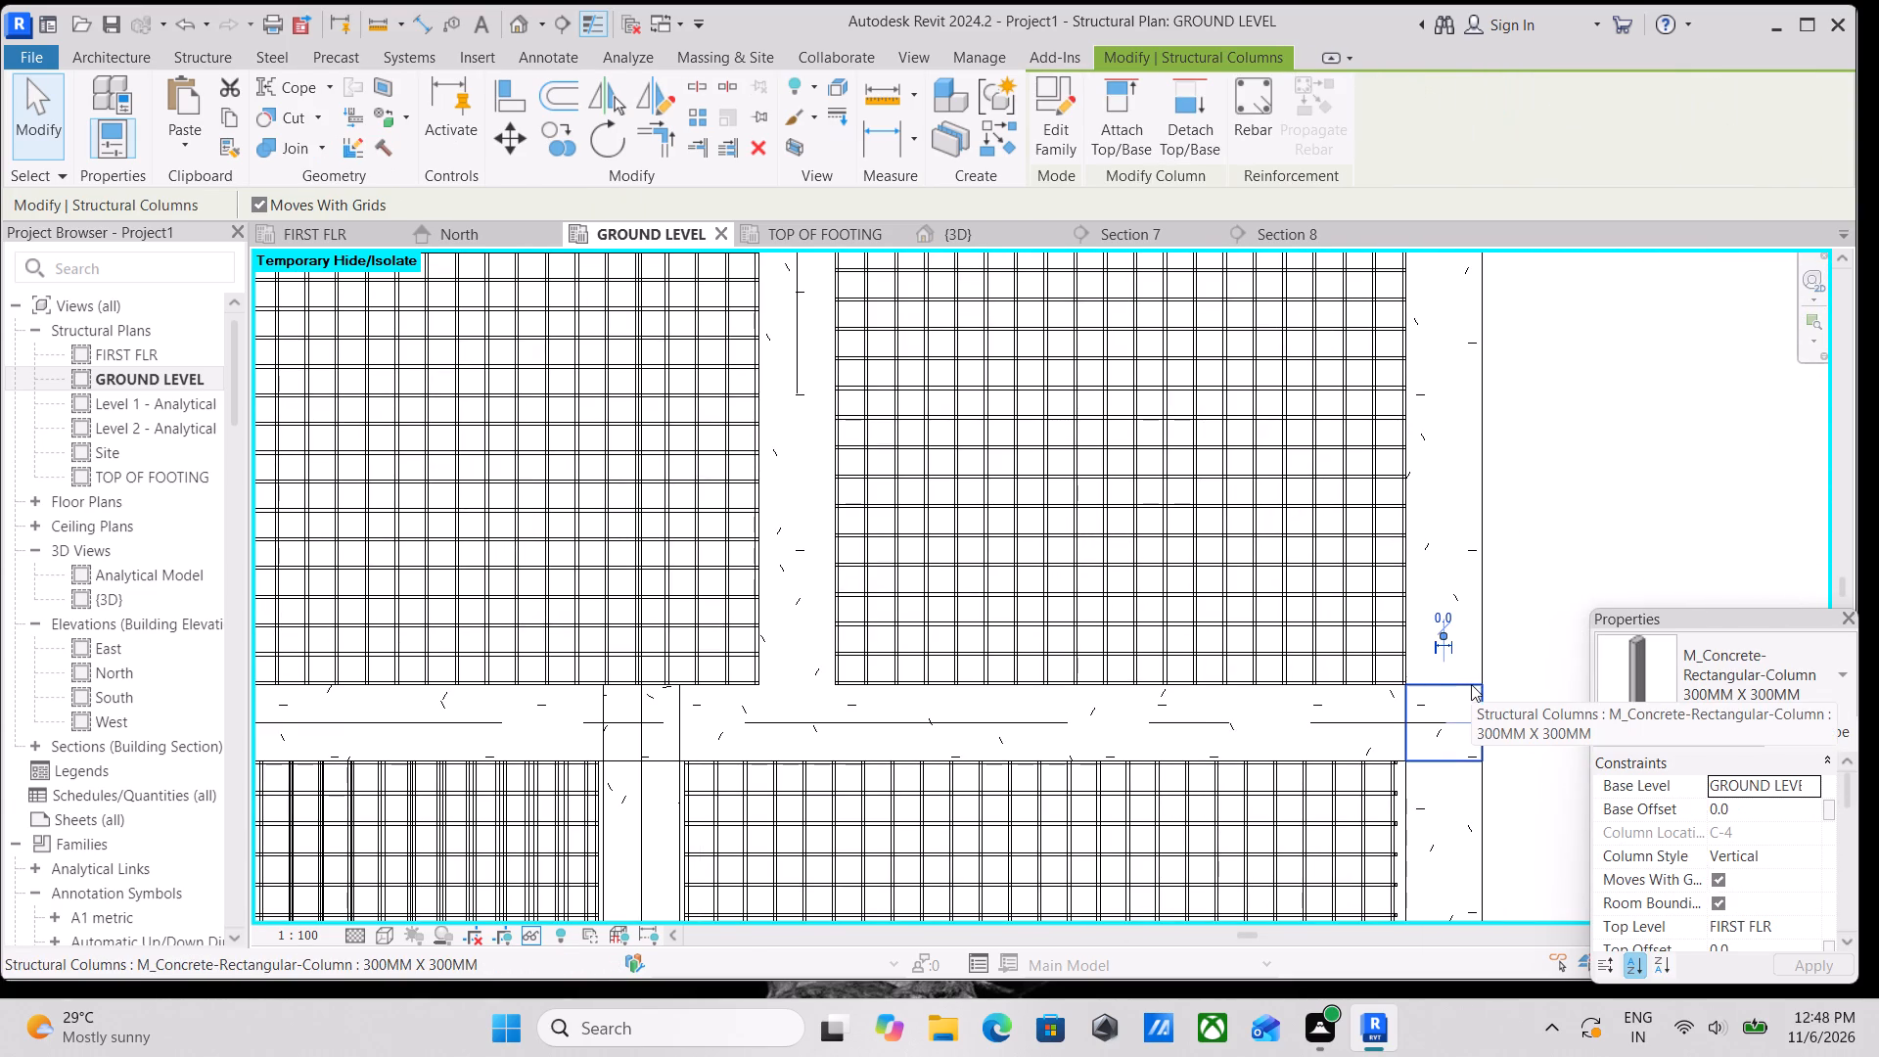
key("Escape")
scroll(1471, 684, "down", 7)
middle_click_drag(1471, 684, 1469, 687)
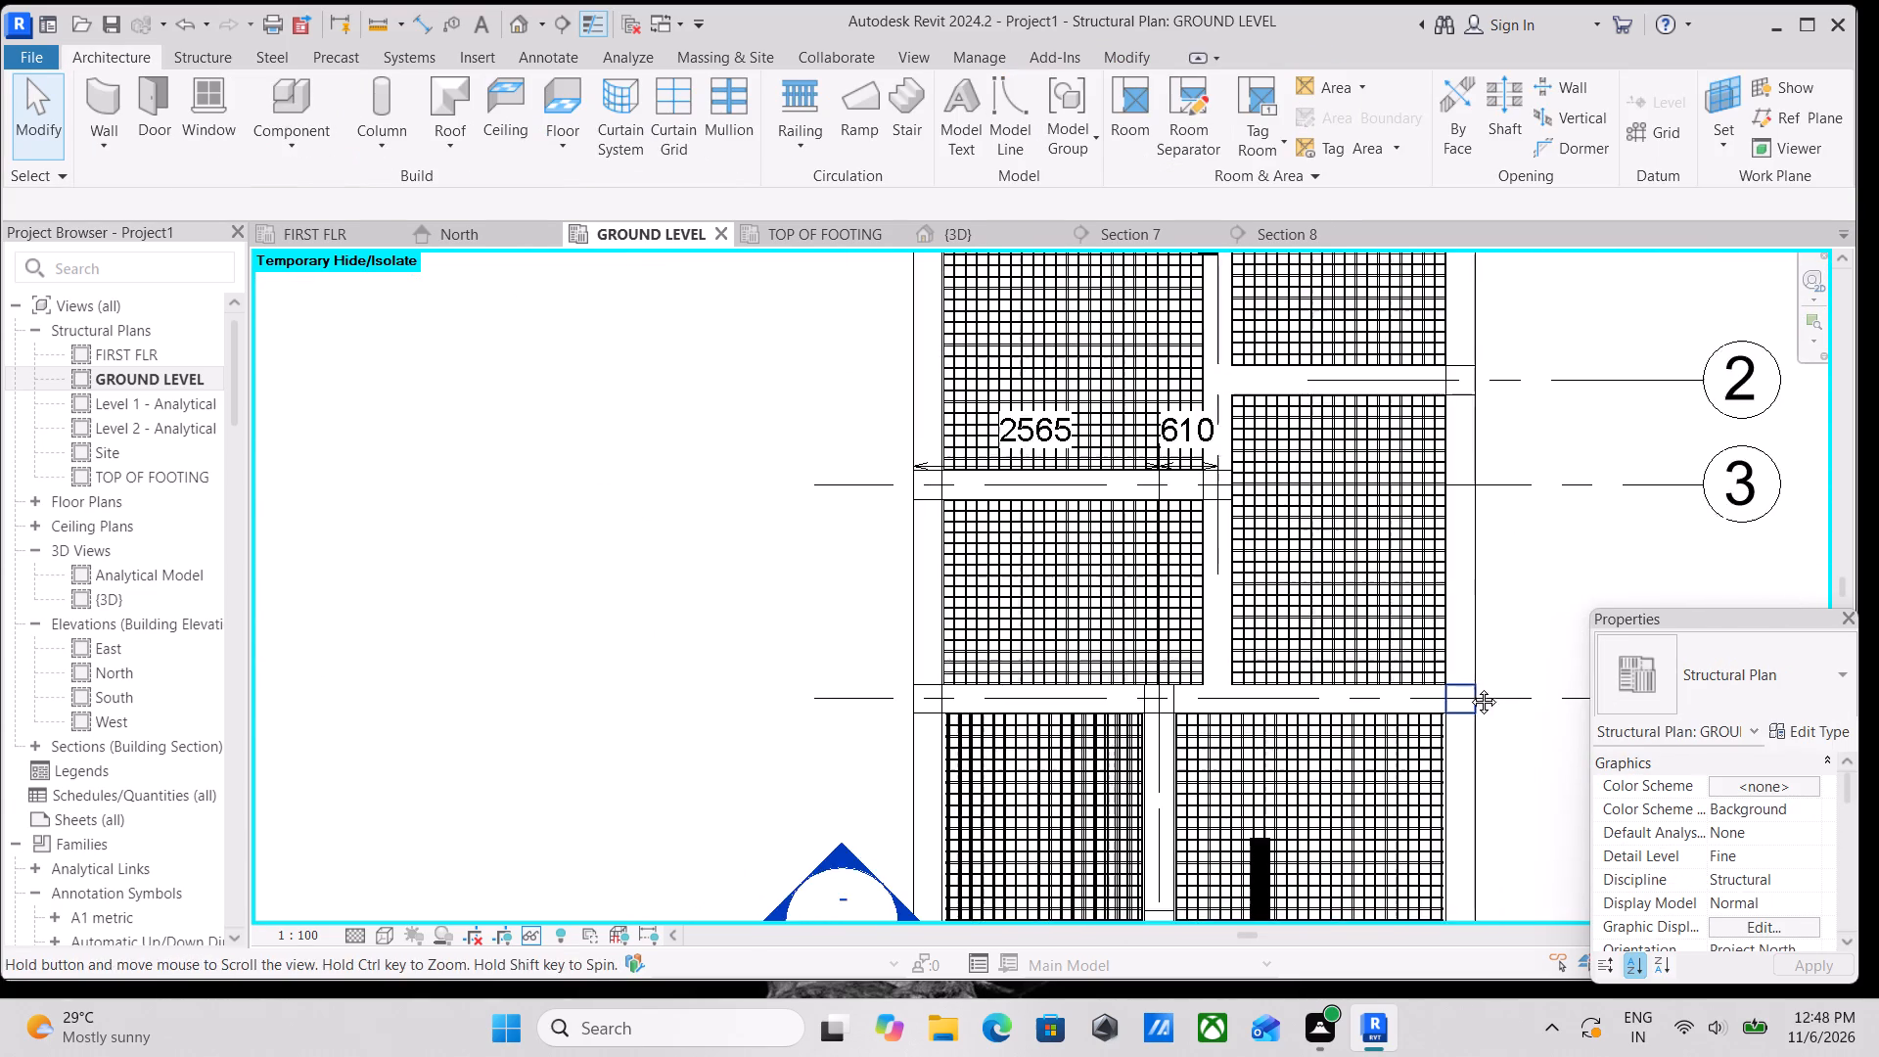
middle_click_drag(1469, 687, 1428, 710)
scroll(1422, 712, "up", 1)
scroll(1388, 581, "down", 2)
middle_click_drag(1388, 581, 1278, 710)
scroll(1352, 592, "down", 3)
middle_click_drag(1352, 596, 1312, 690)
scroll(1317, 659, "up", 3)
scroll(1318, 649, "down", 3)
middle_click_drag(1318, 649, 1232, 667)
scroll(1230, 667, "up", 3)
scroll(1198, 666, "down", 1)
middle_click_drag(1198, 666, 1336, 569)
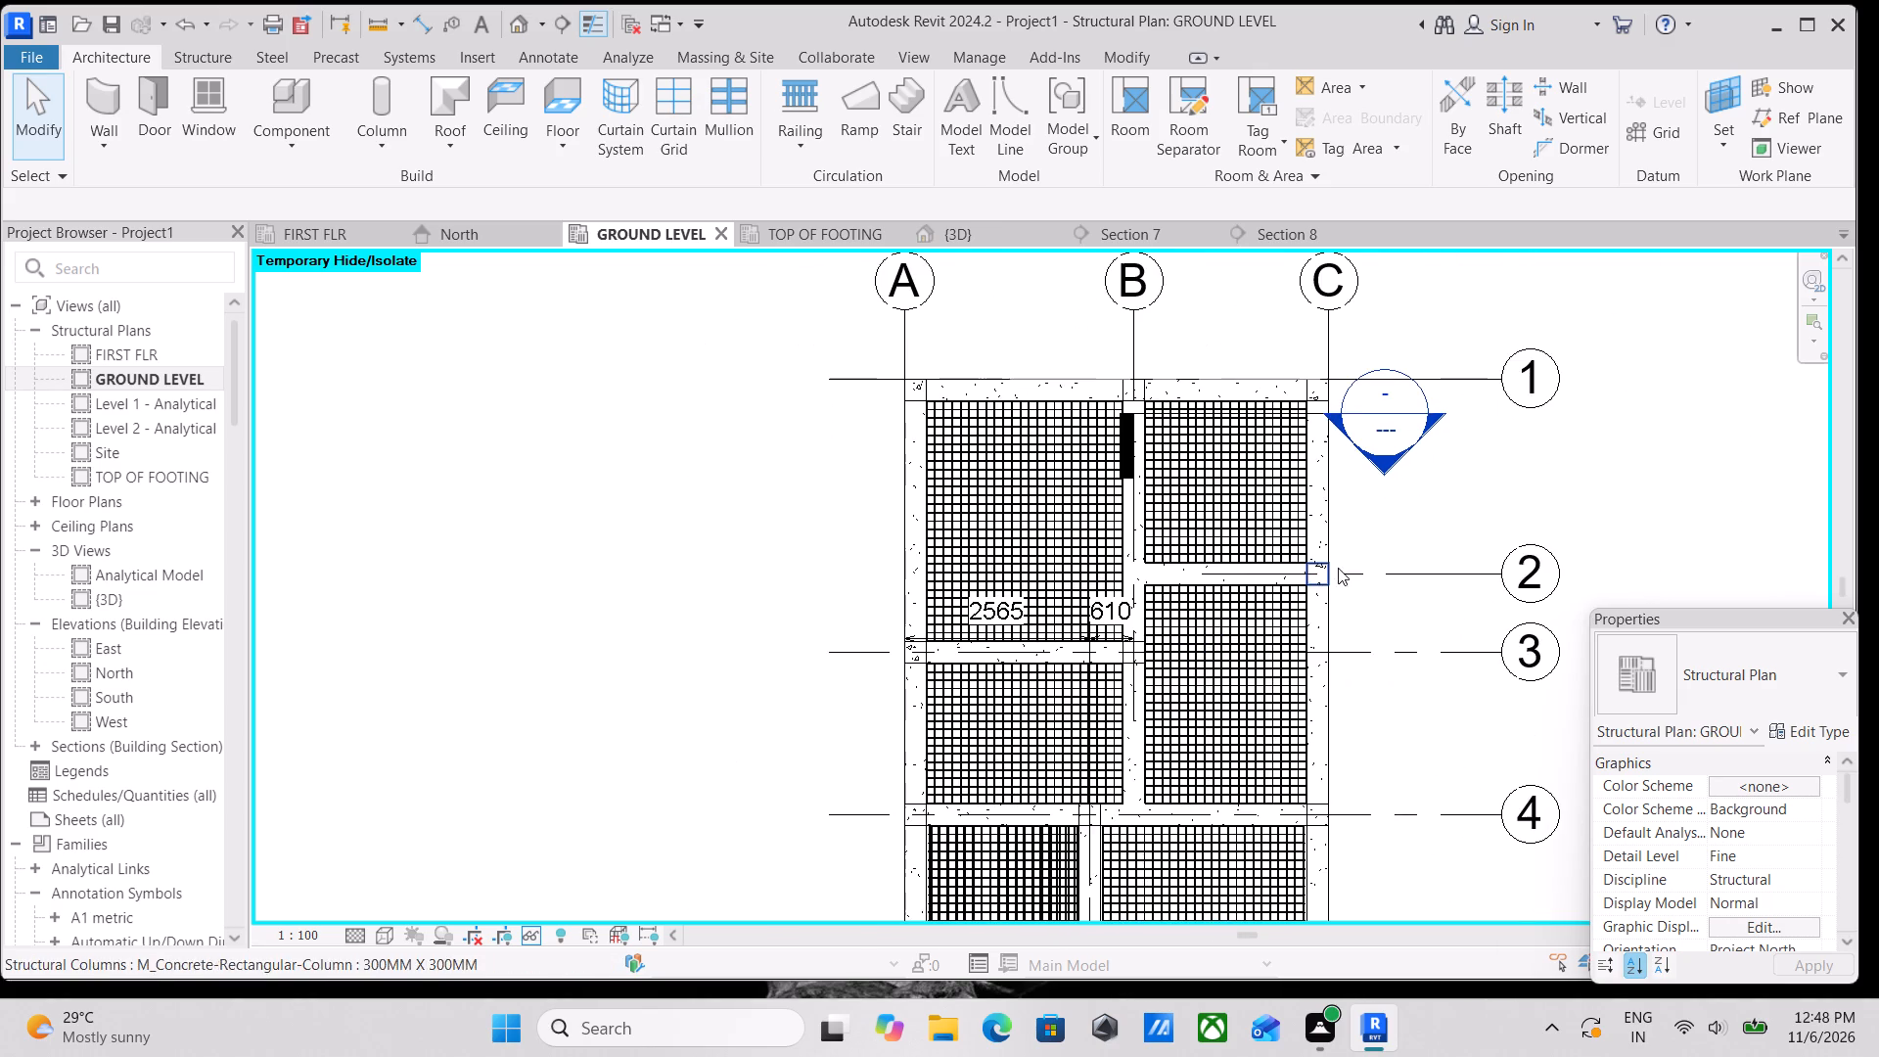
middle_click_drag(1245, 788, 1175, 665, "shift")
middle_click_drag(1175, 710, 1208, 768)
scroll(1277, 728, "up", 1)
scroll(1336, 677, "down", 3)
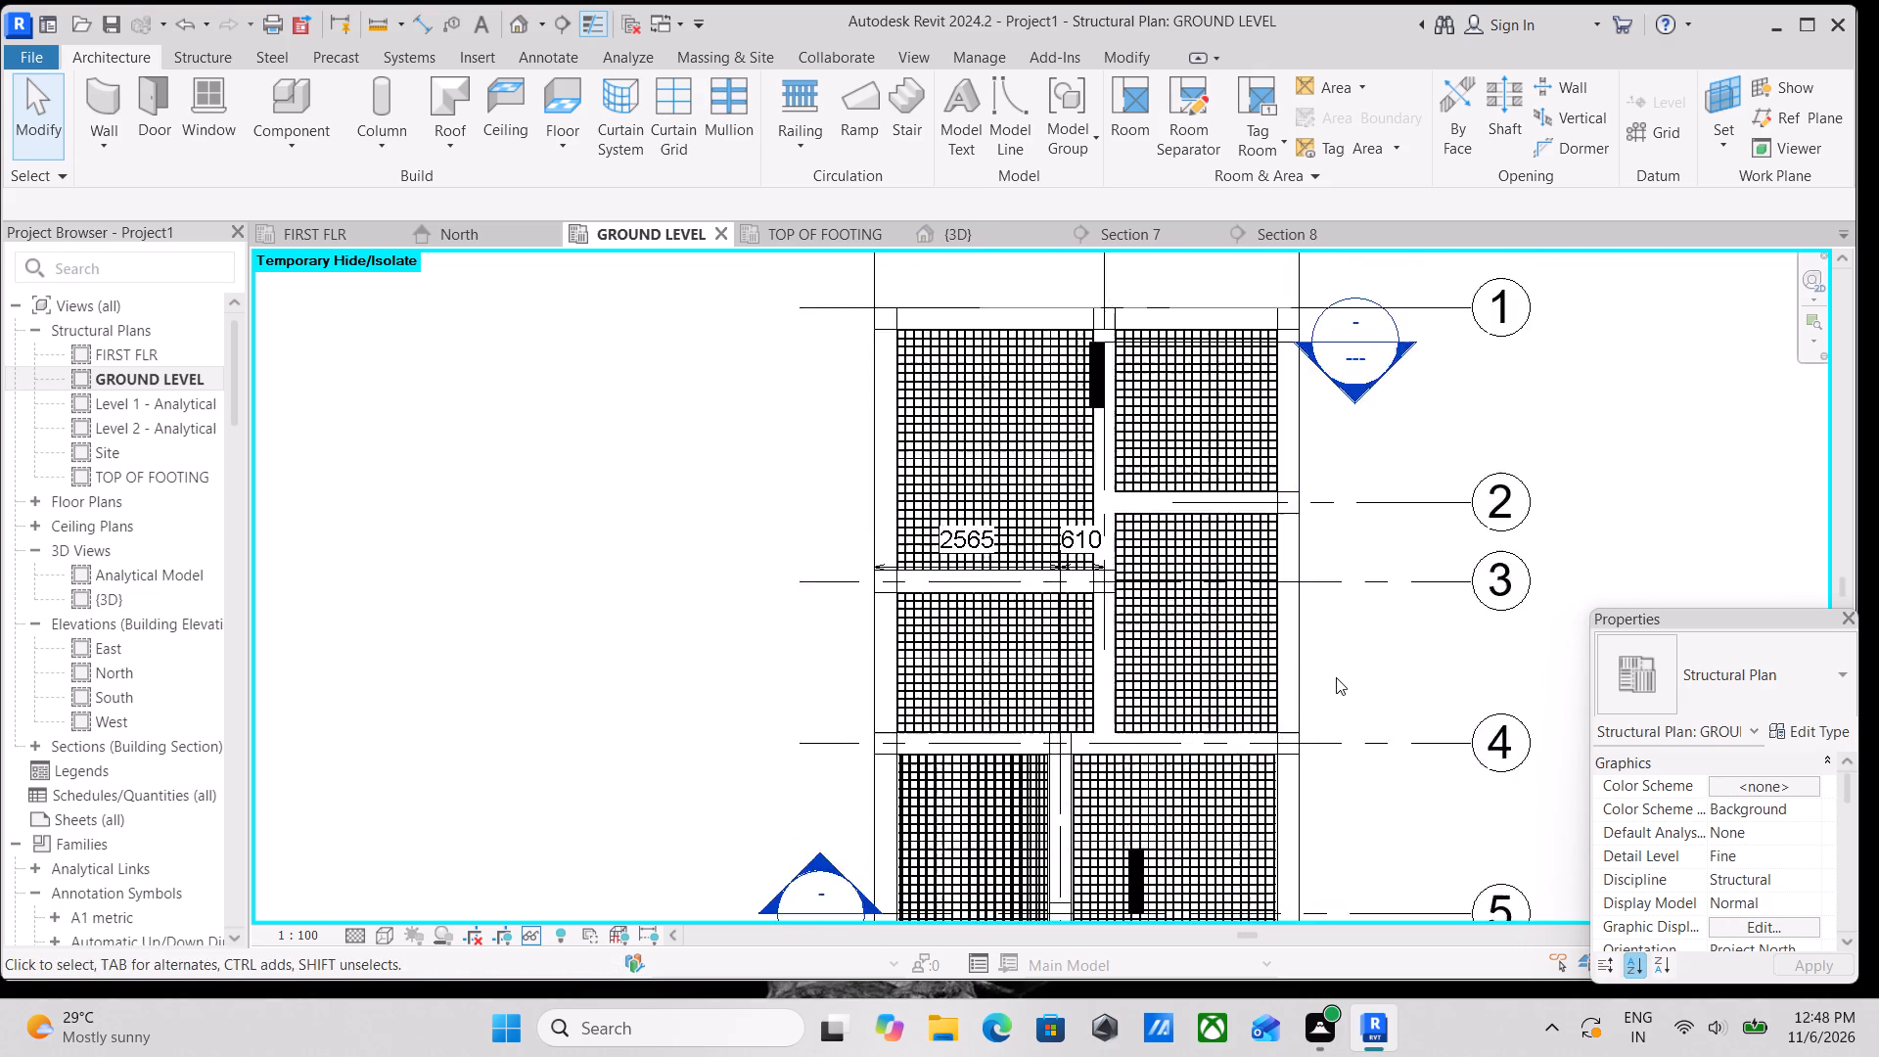
Select all instances of the 13M rebar and temporarily hide them in the GROUND LEVEL plan.
middle_click_drag(1338, 681, 1394, 849)
scroll(1394, 849, "up", 1)
scroll(1363, 797, "down", 3)
middle_click_drag(1265, 798, 1274, 834)
scroll(1212, 728, "up", 3)
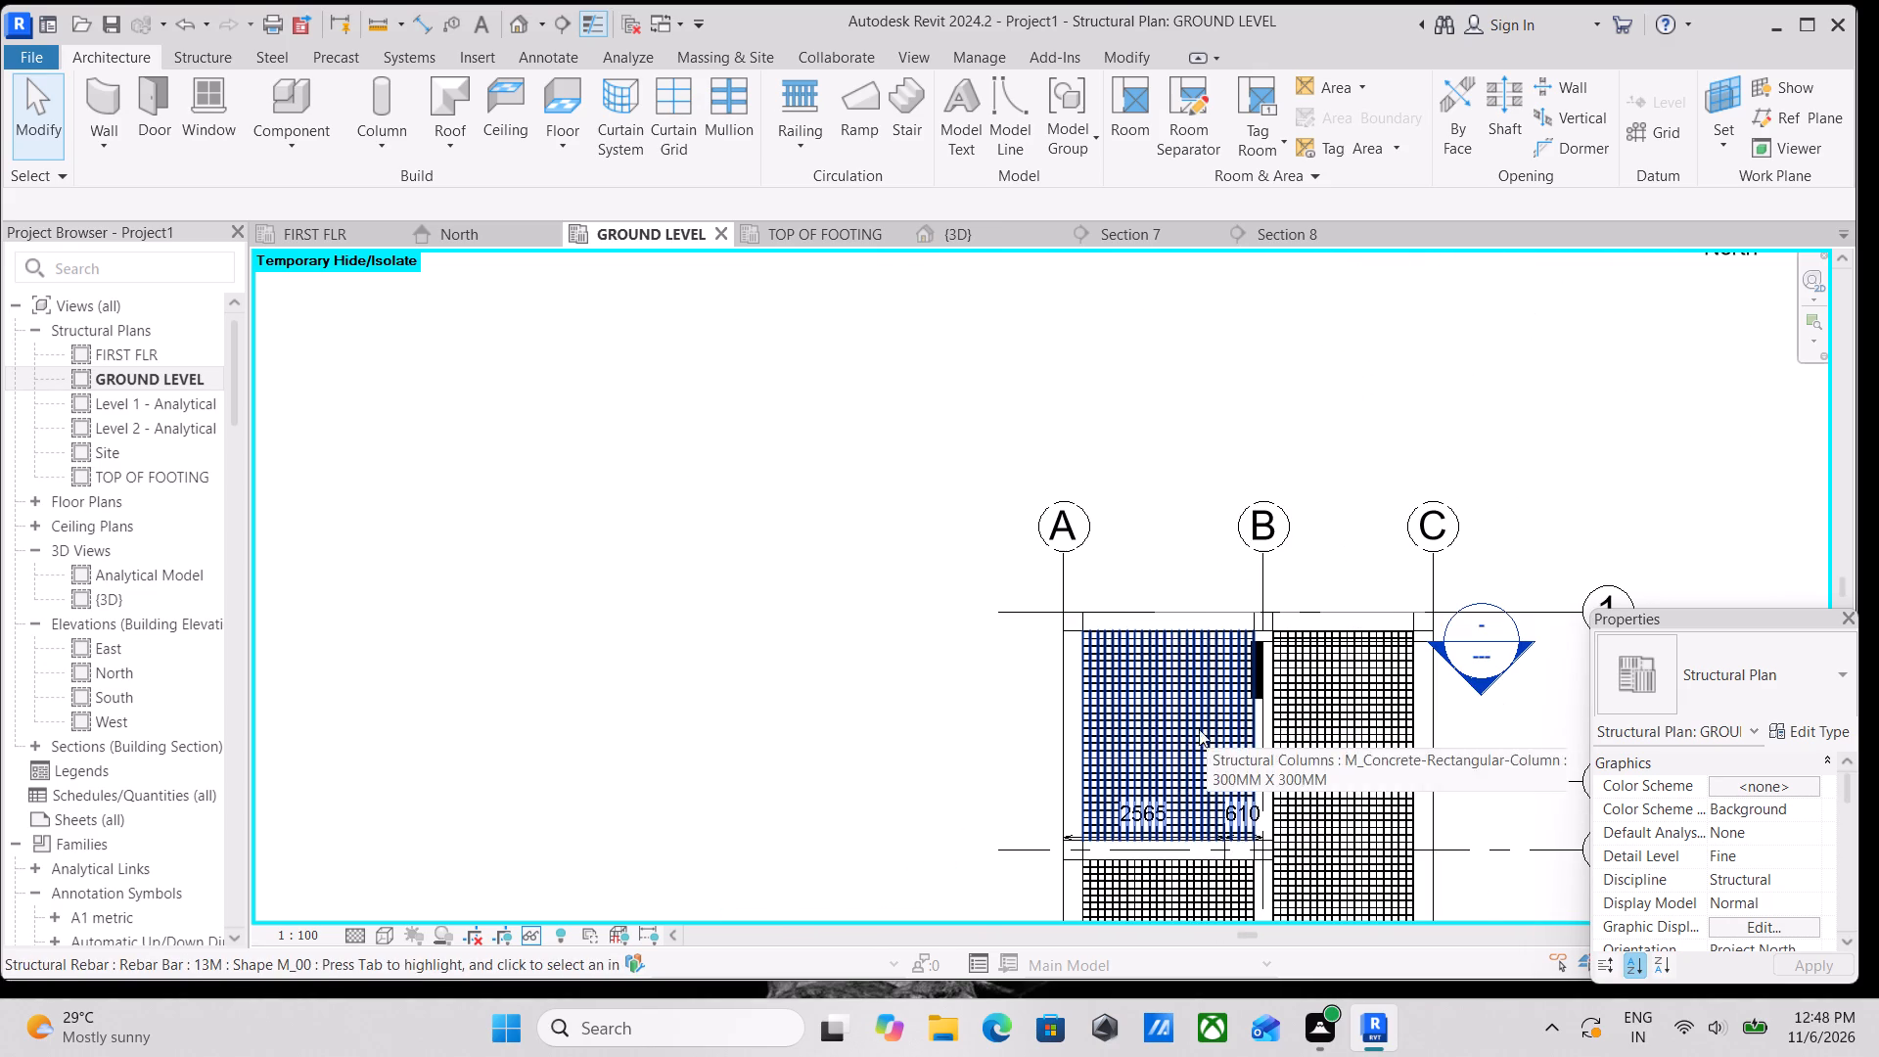
left_click(1168, 712)
scroll(1168, 712, "up", 3)
type("SA")
scroll(1191, 699, "down", 2)
middle_click_drag(1191, 699, 1223, 605)
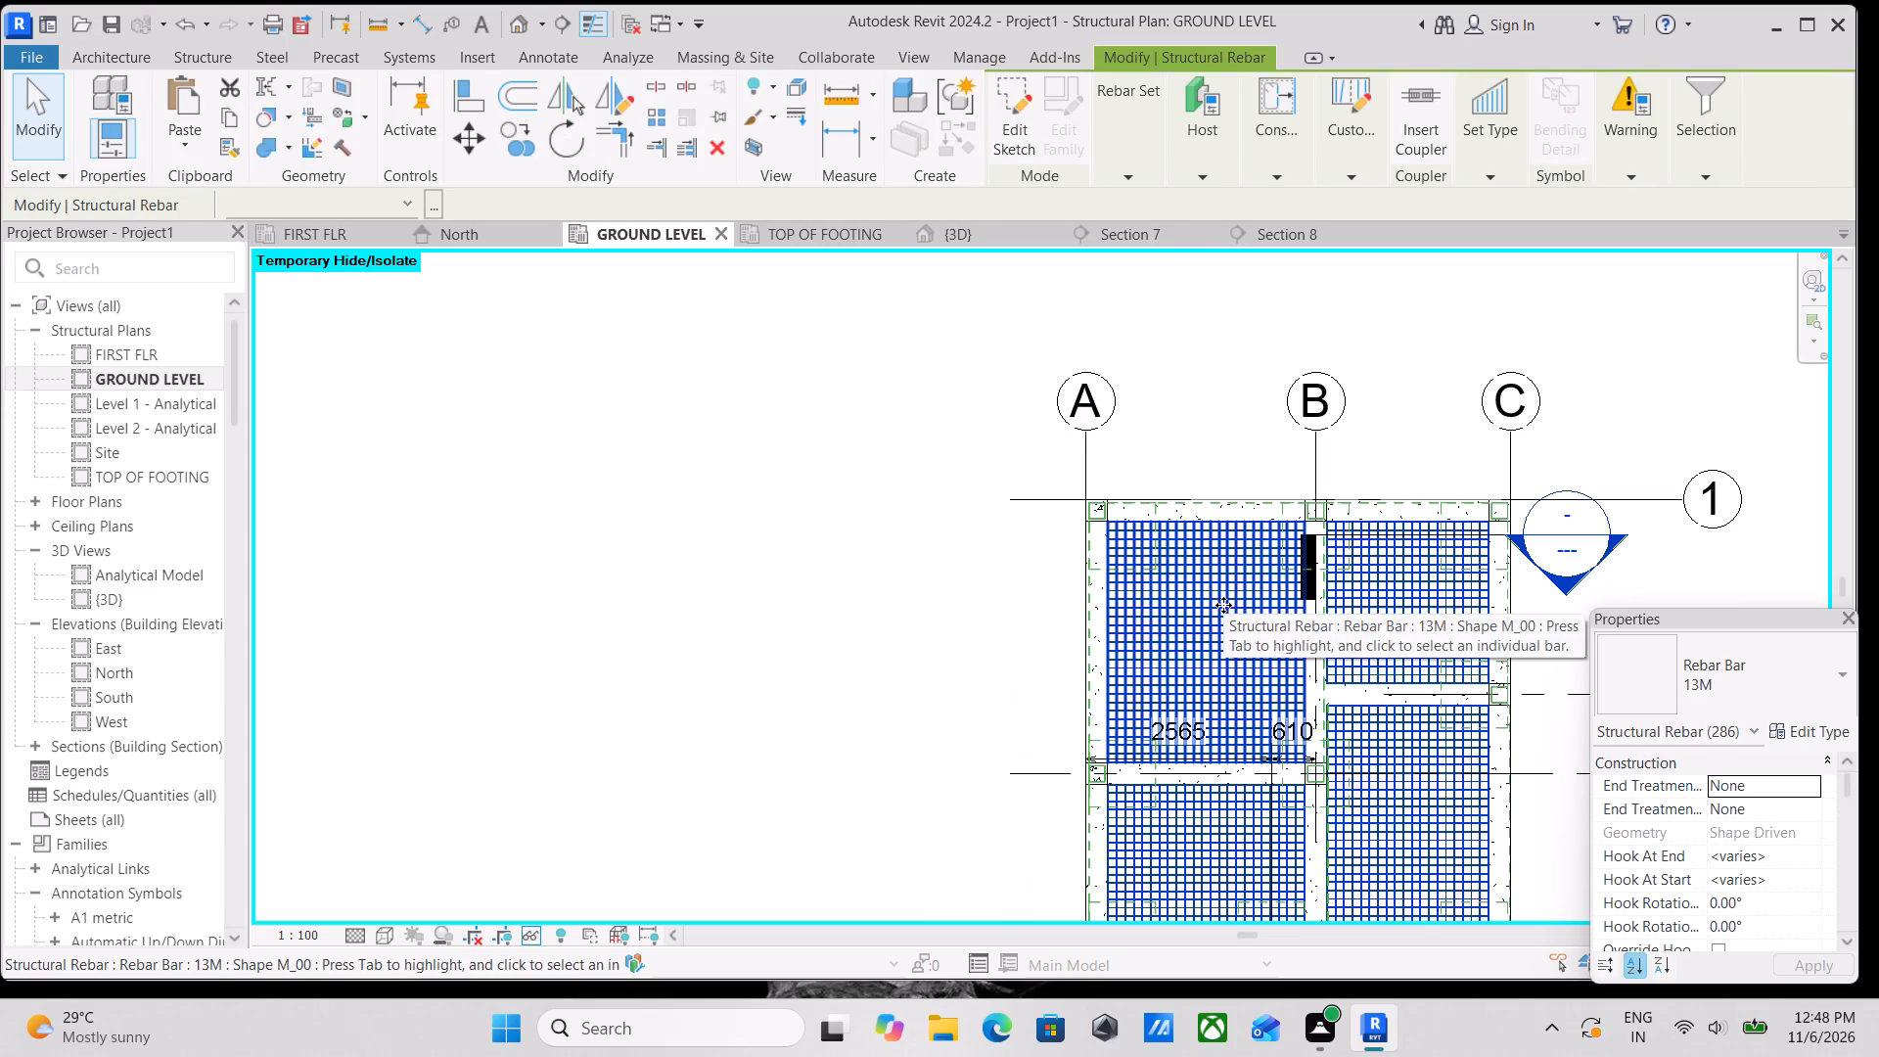
type("HH")
Examine the ground-level beams and slab outlines around grids 2 to 5 without reinforcement.
middle_click_drag(1310, 765, 1301, 622)
scroll(1324, 725, "up", 3)
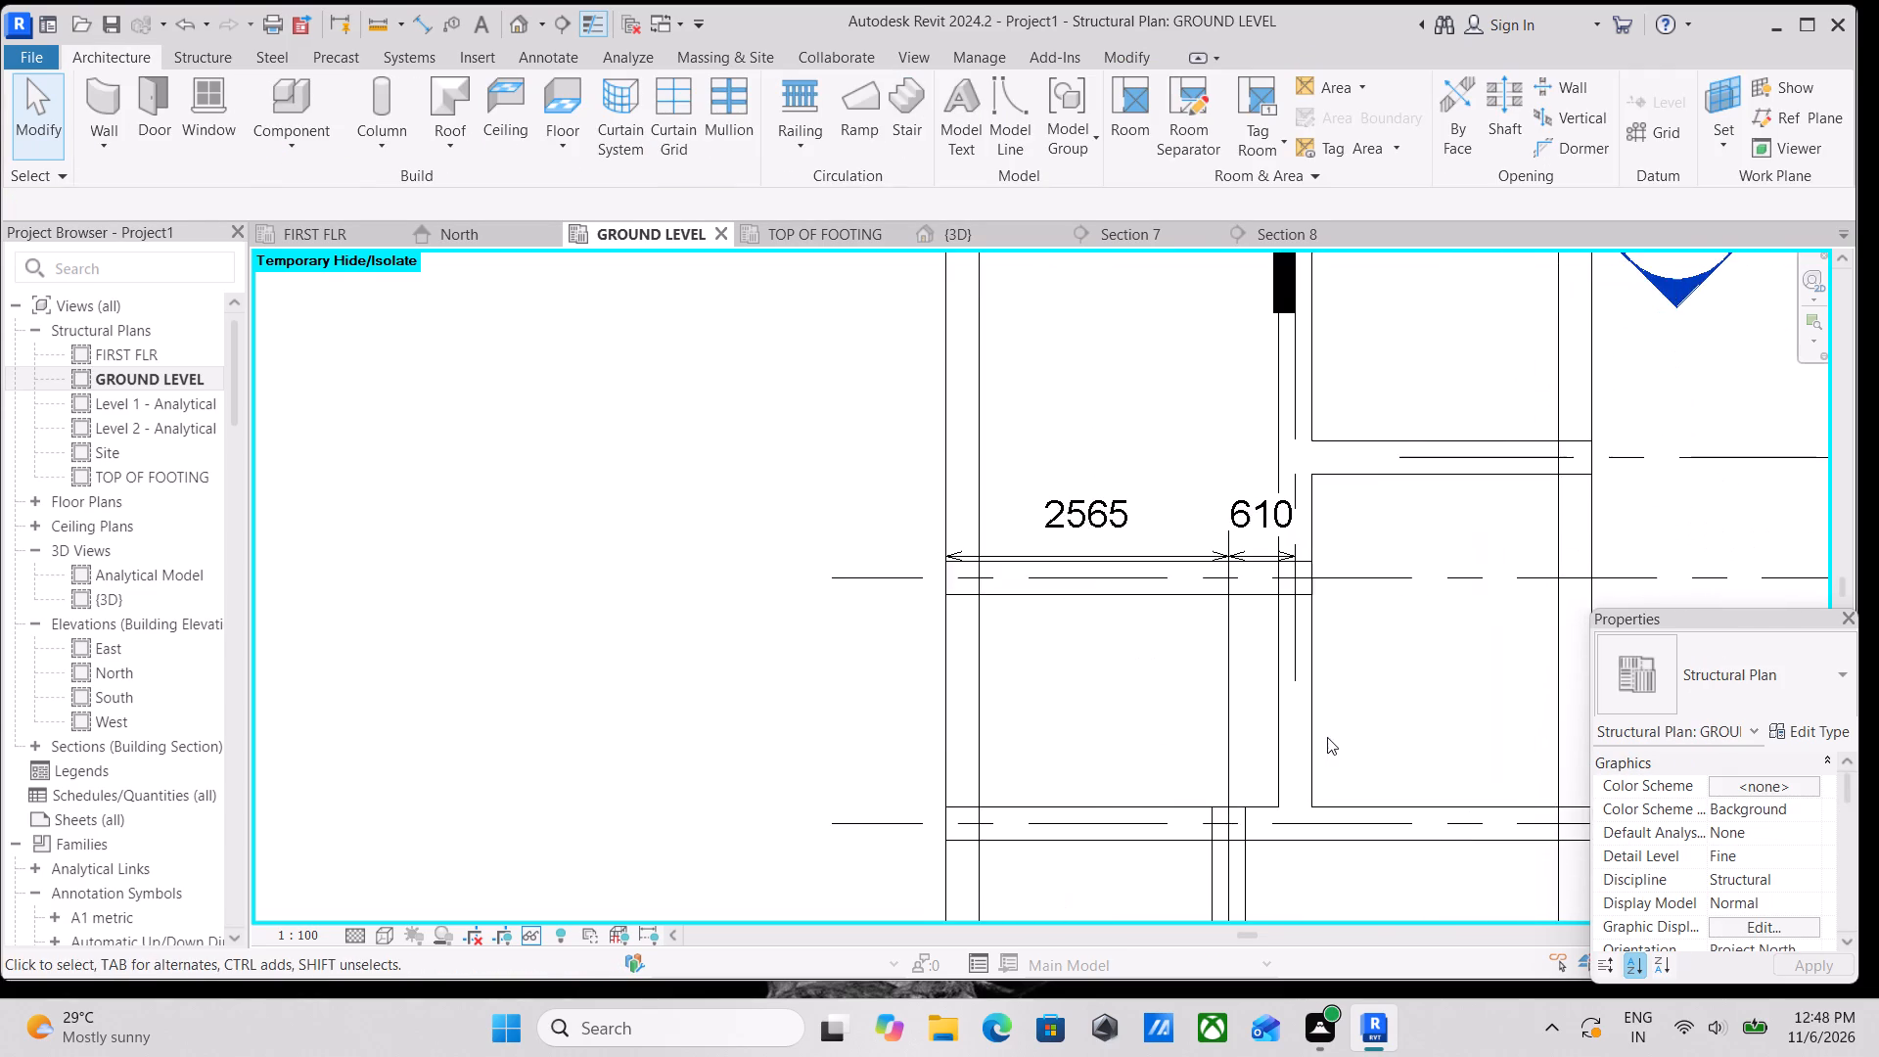
middle_click_drag(1327, 737, 1310, 637)
scroll(1310, 637, "up", 1)
scroll(1310, 637, "down", 4)
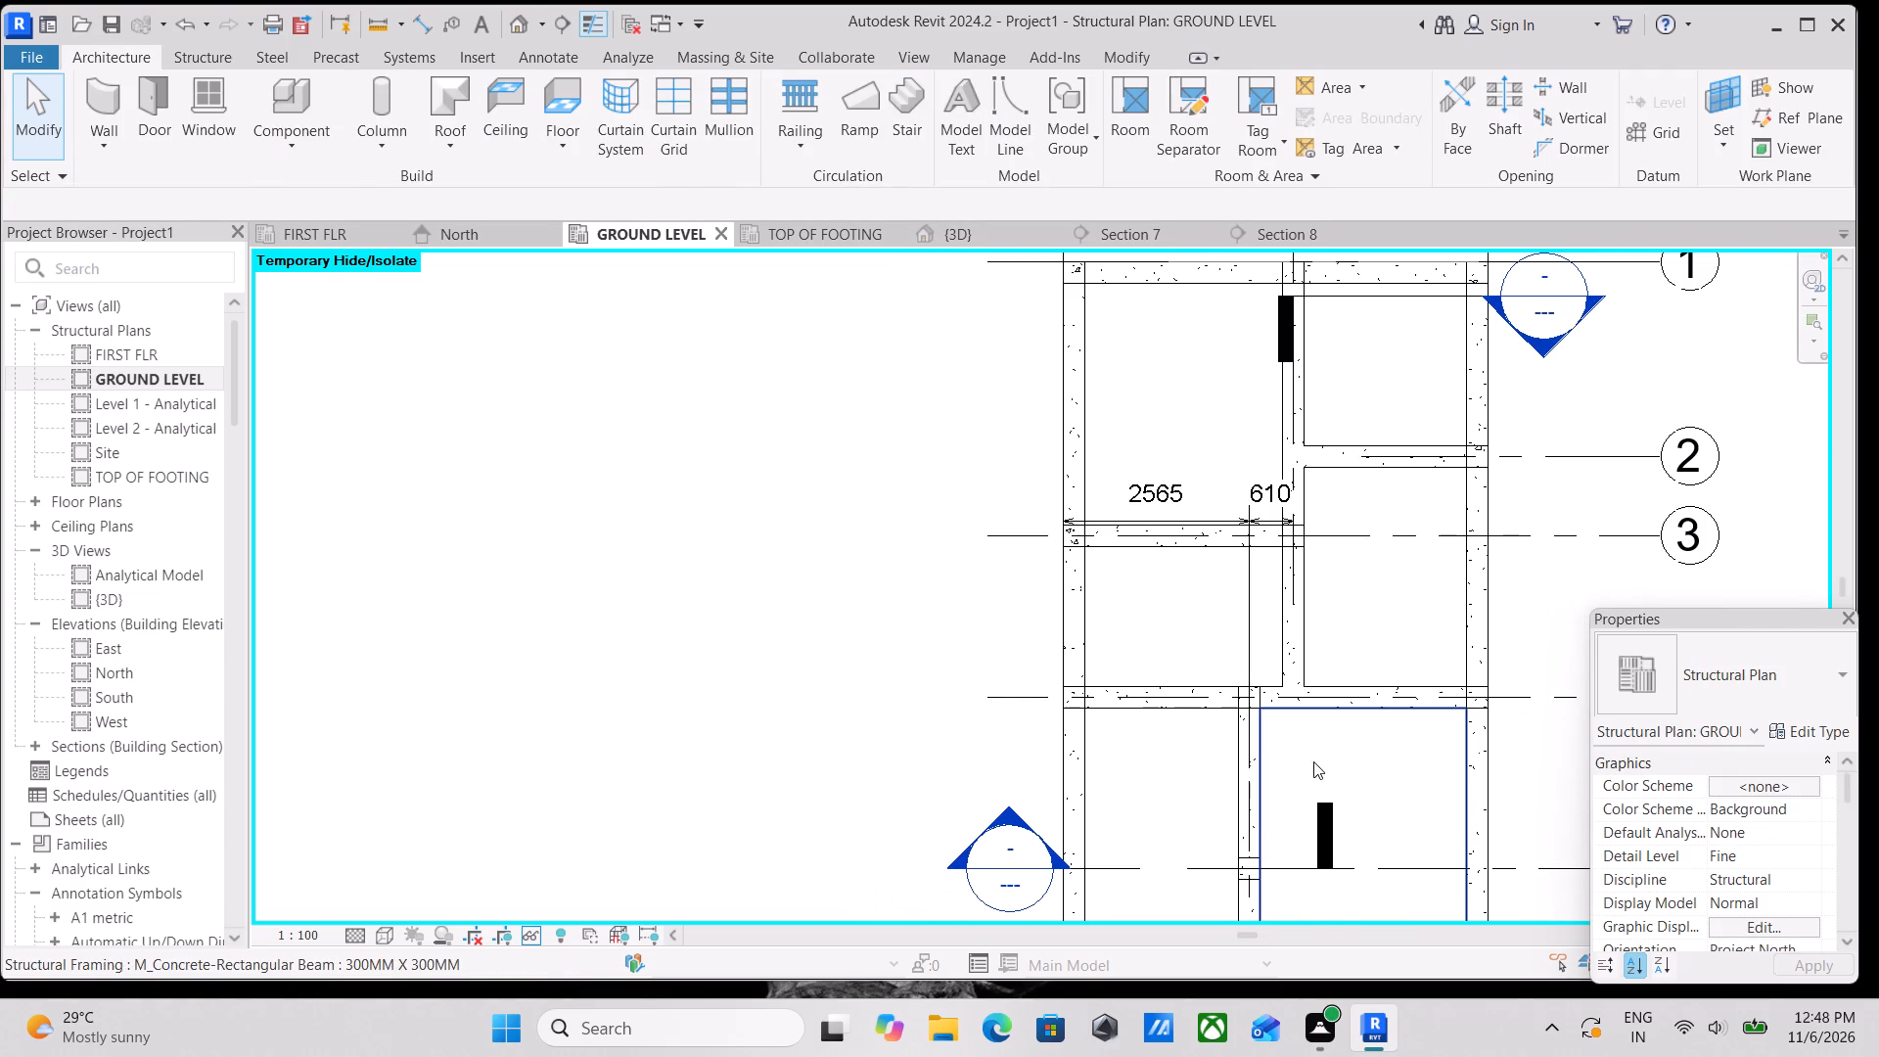
middle_click_drag(1330, 760, 1431, 619, "shift")
middle_click_drag(1431, 619, 1348, 694)
scroll(1346, 695, "up", 1)
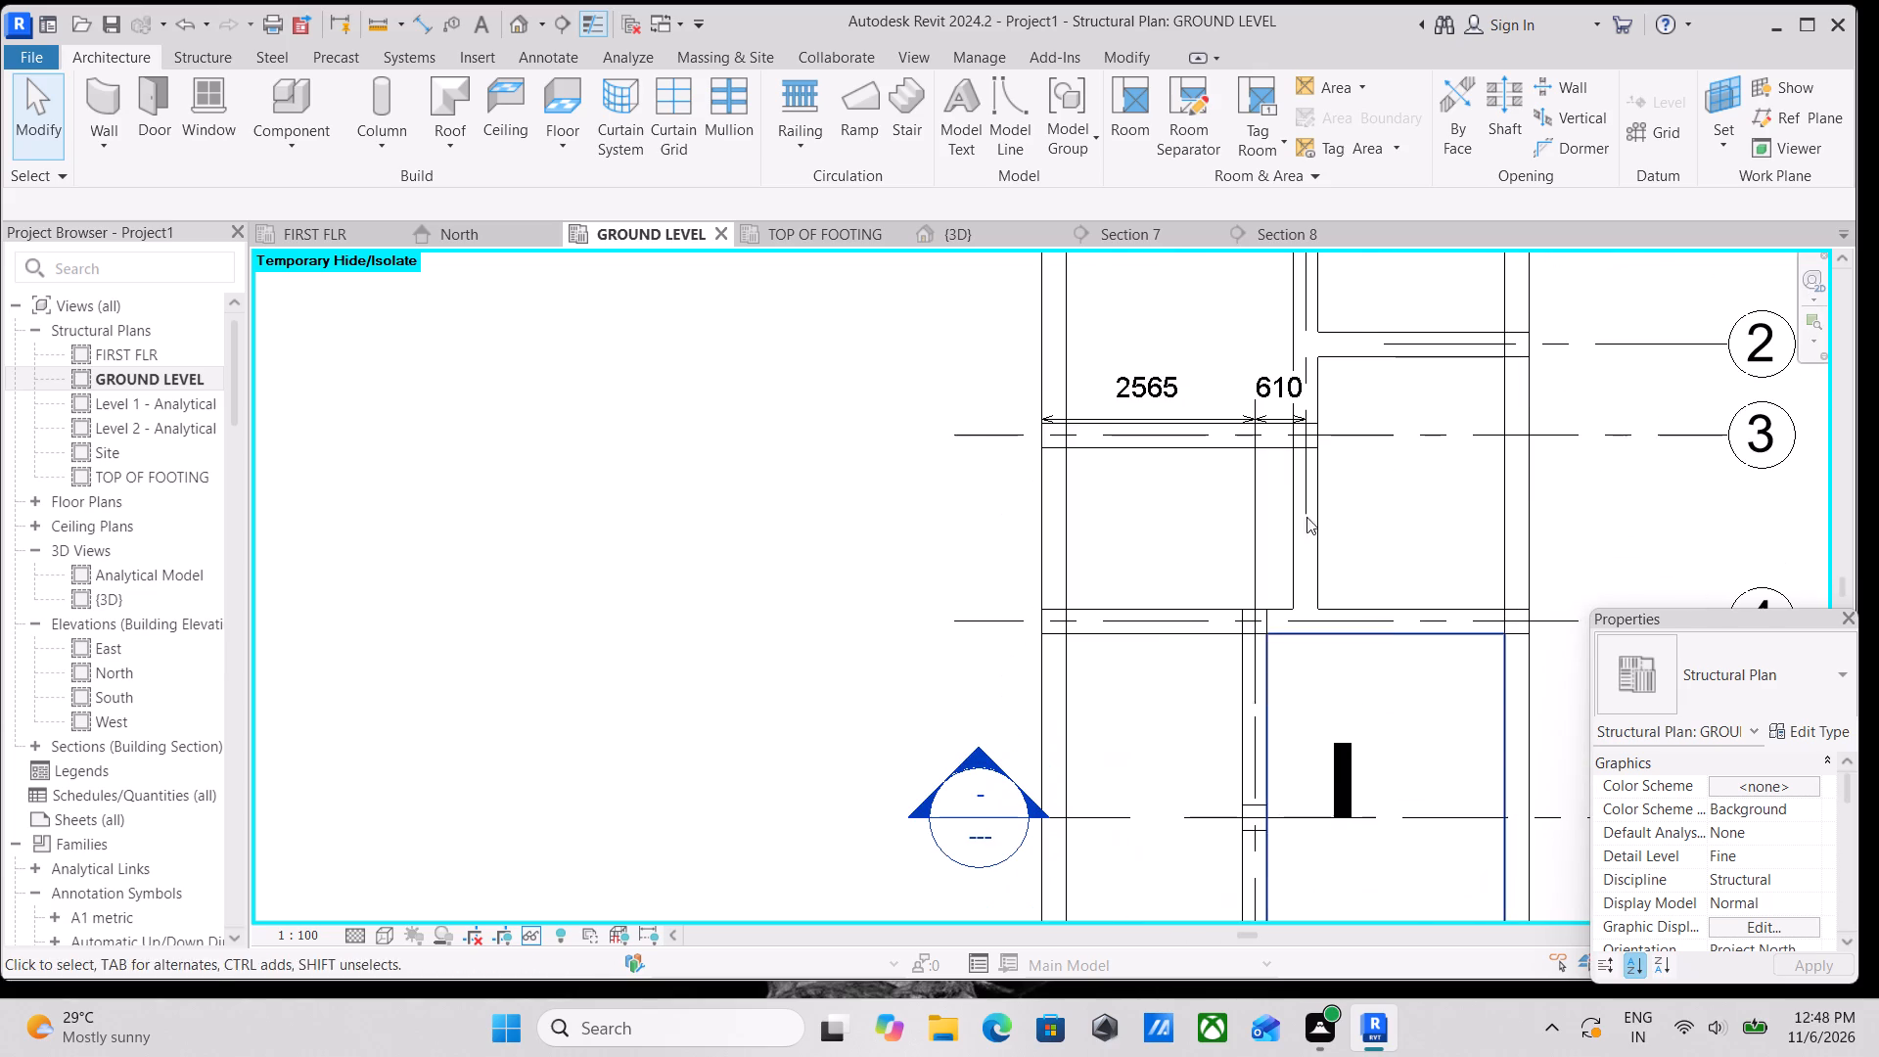
View the bare frame and slabs in 3D from several sides, then orient the 3D view to the top.
left_click(978, 241)
scroll(1169, 565, "down", 1)
middle_click_drag(1163, 572, 1289, 394)
middle_click_drag(1186, 567, 1085, 818, "shift")
middle_click_drag(1146, 744, 1428, 384)
middle_click_drag(1398, 501, 1283, 594, "shift")
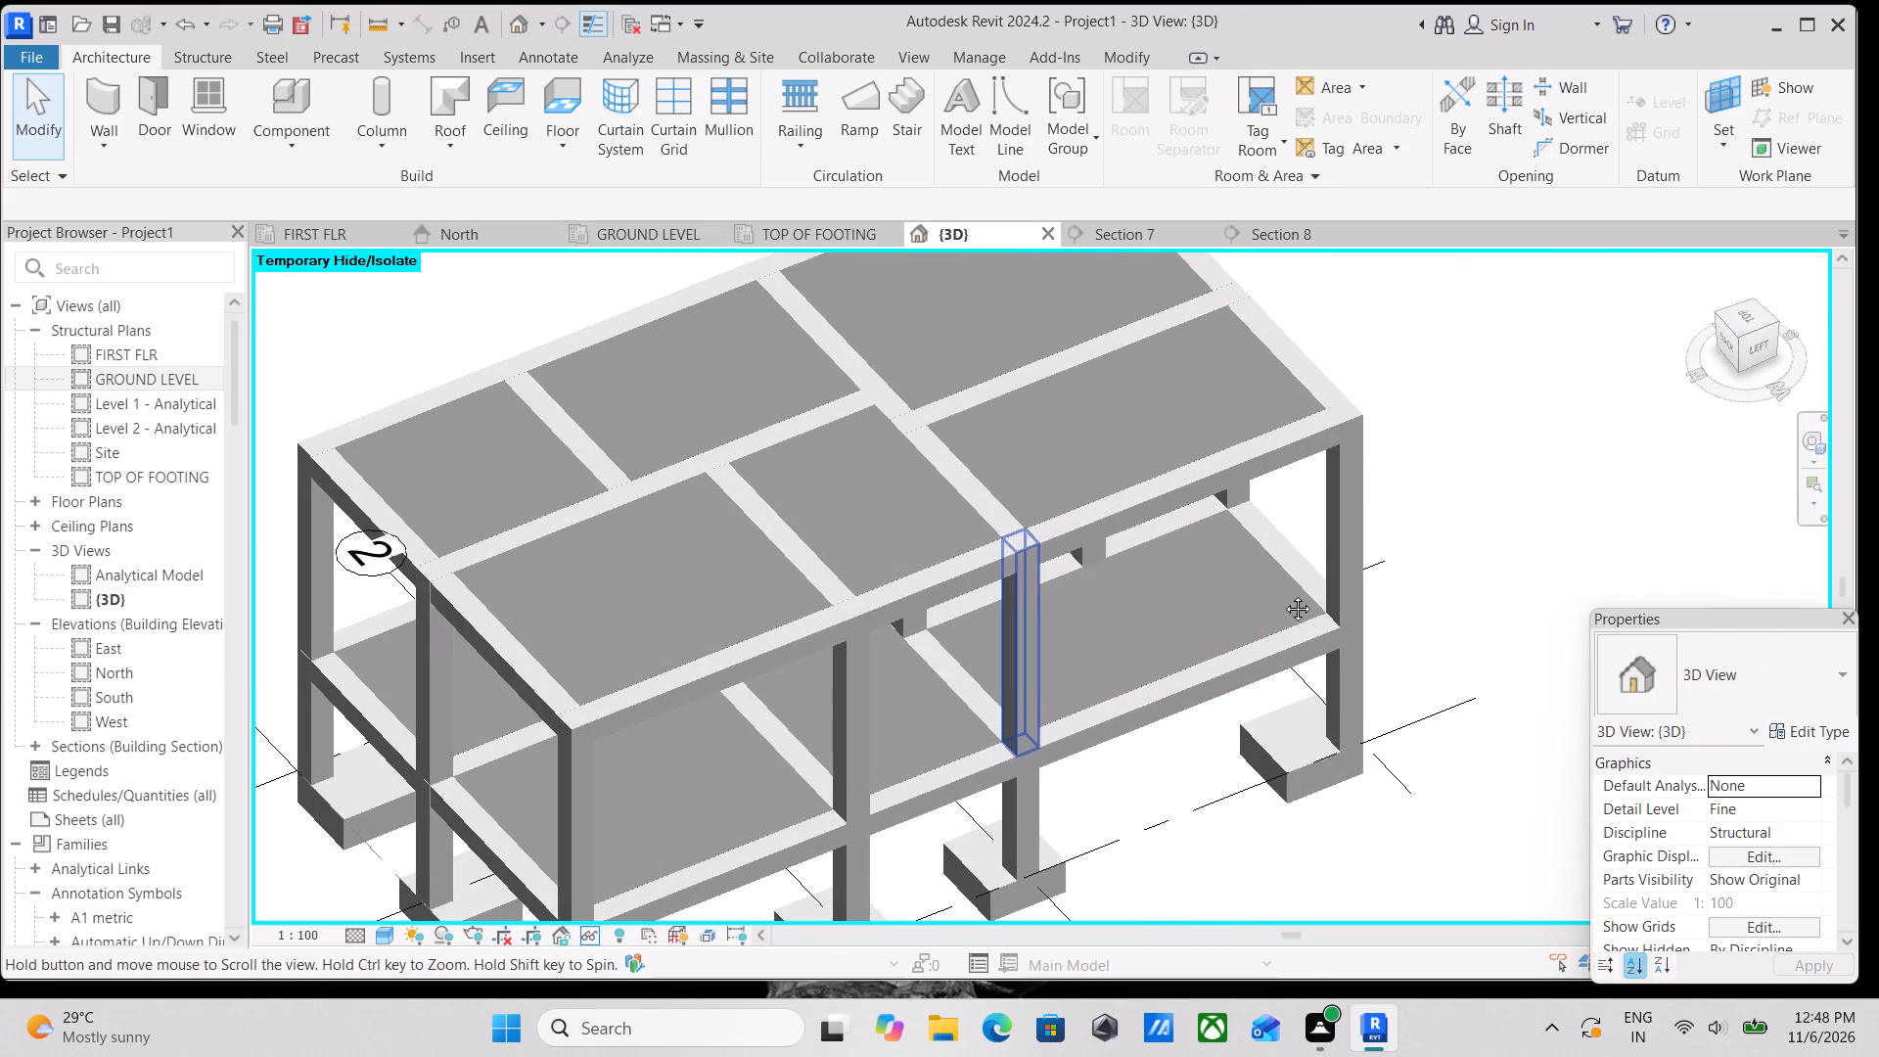
middle_click_drag(1283, 594, 1458, 577, "shift")
middle_click_drag(1188, 590, 1272, 747)
middle_click_drag(1355, 579, 1355, 680)
left_click(1752, 316)
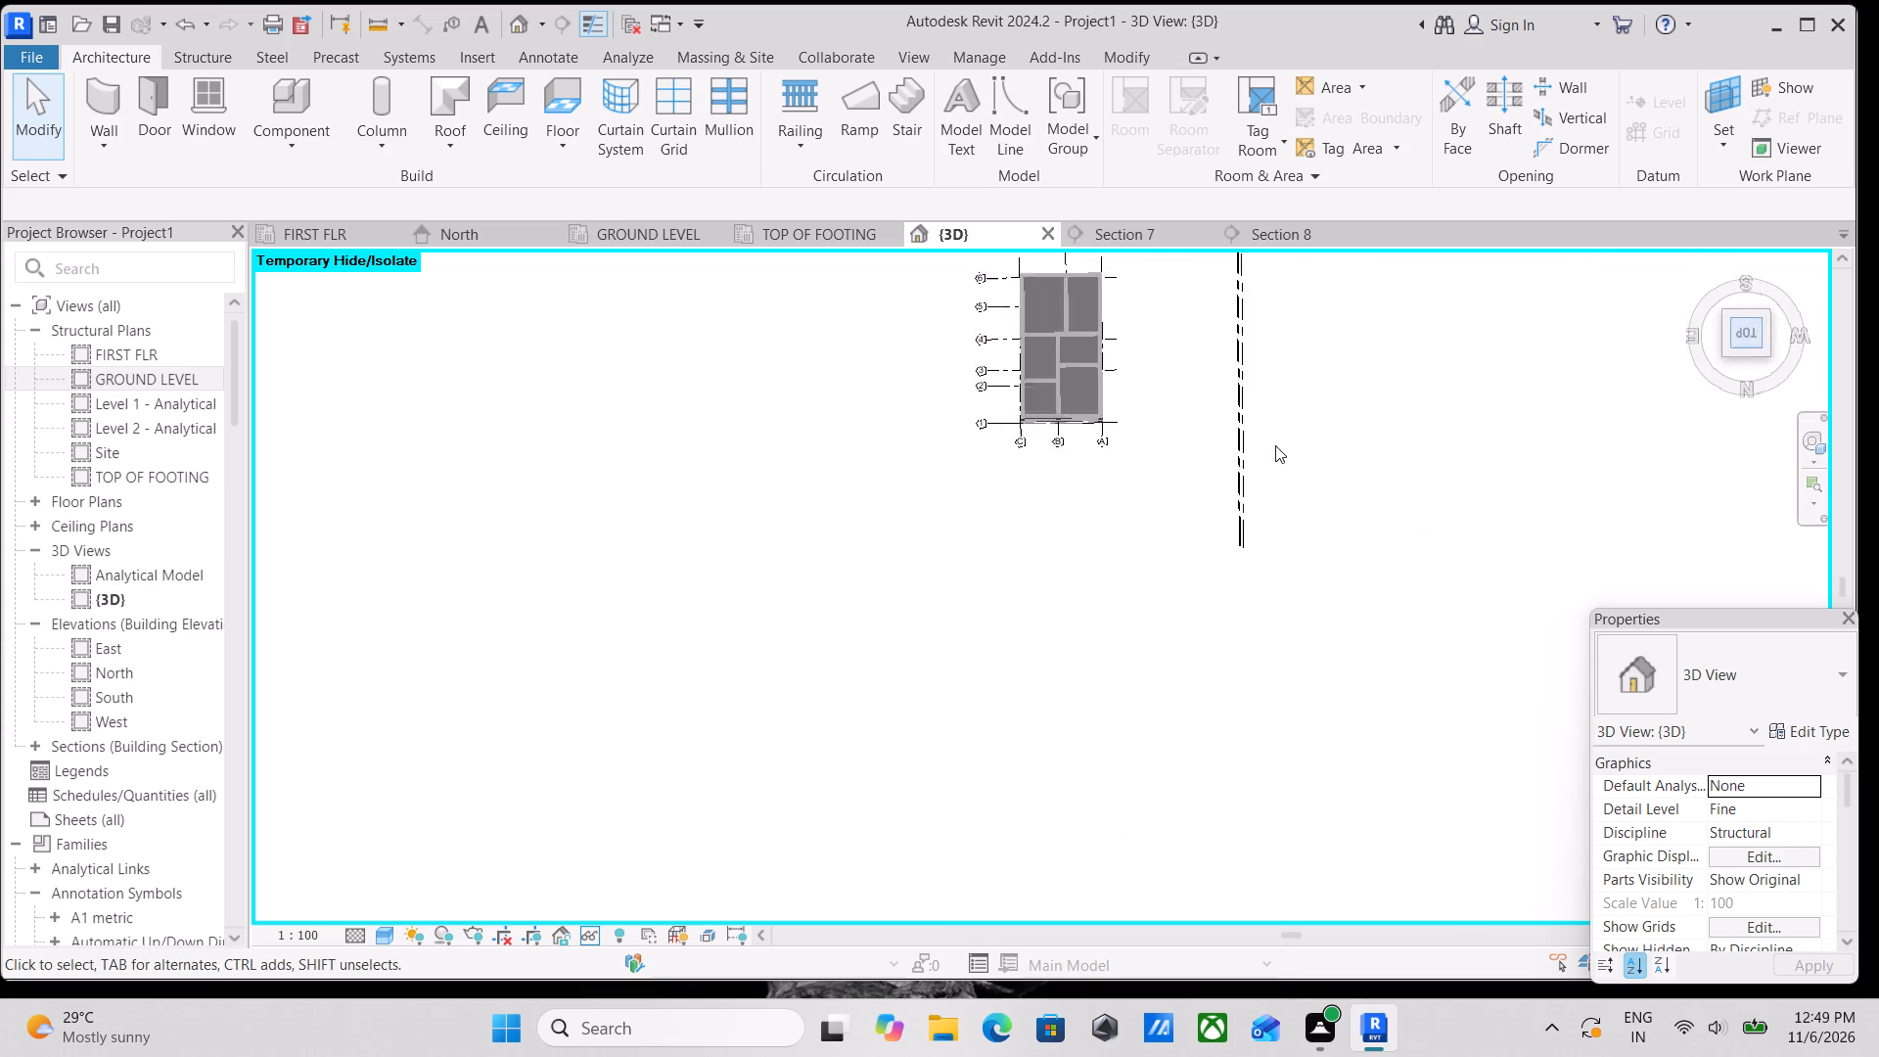
Examine the top of the frame and slabs around grids 5 and 6 in the 3D view.
scroll(1267, 445, "up", 7)
scroll(1133, 581, "up", 5)
middle_click_drag(1152, 565, 1149, 620)
scroll(1149, 620, "up", 1)
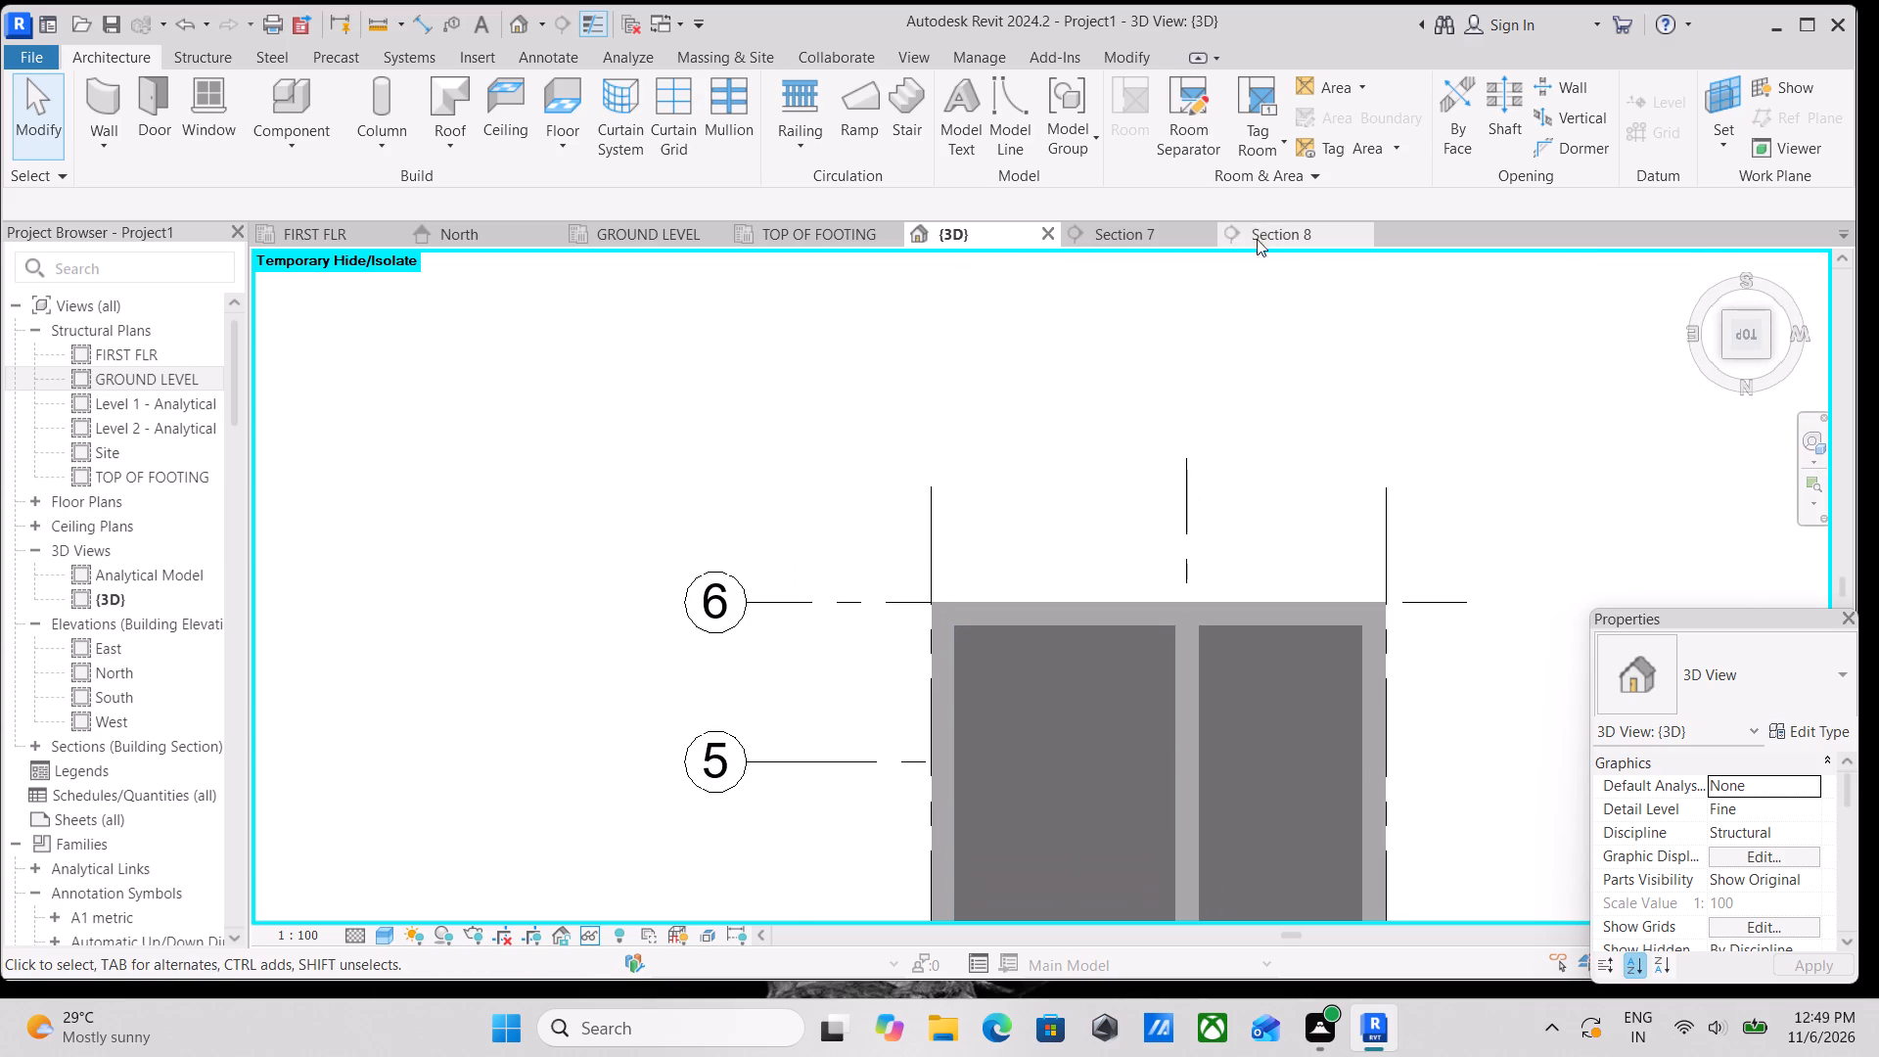
scroll(1230, 240, "up", 2)
scroll(1173, 556, "up", 2)
middle_click_drag(1171, 557, 1305, 538)
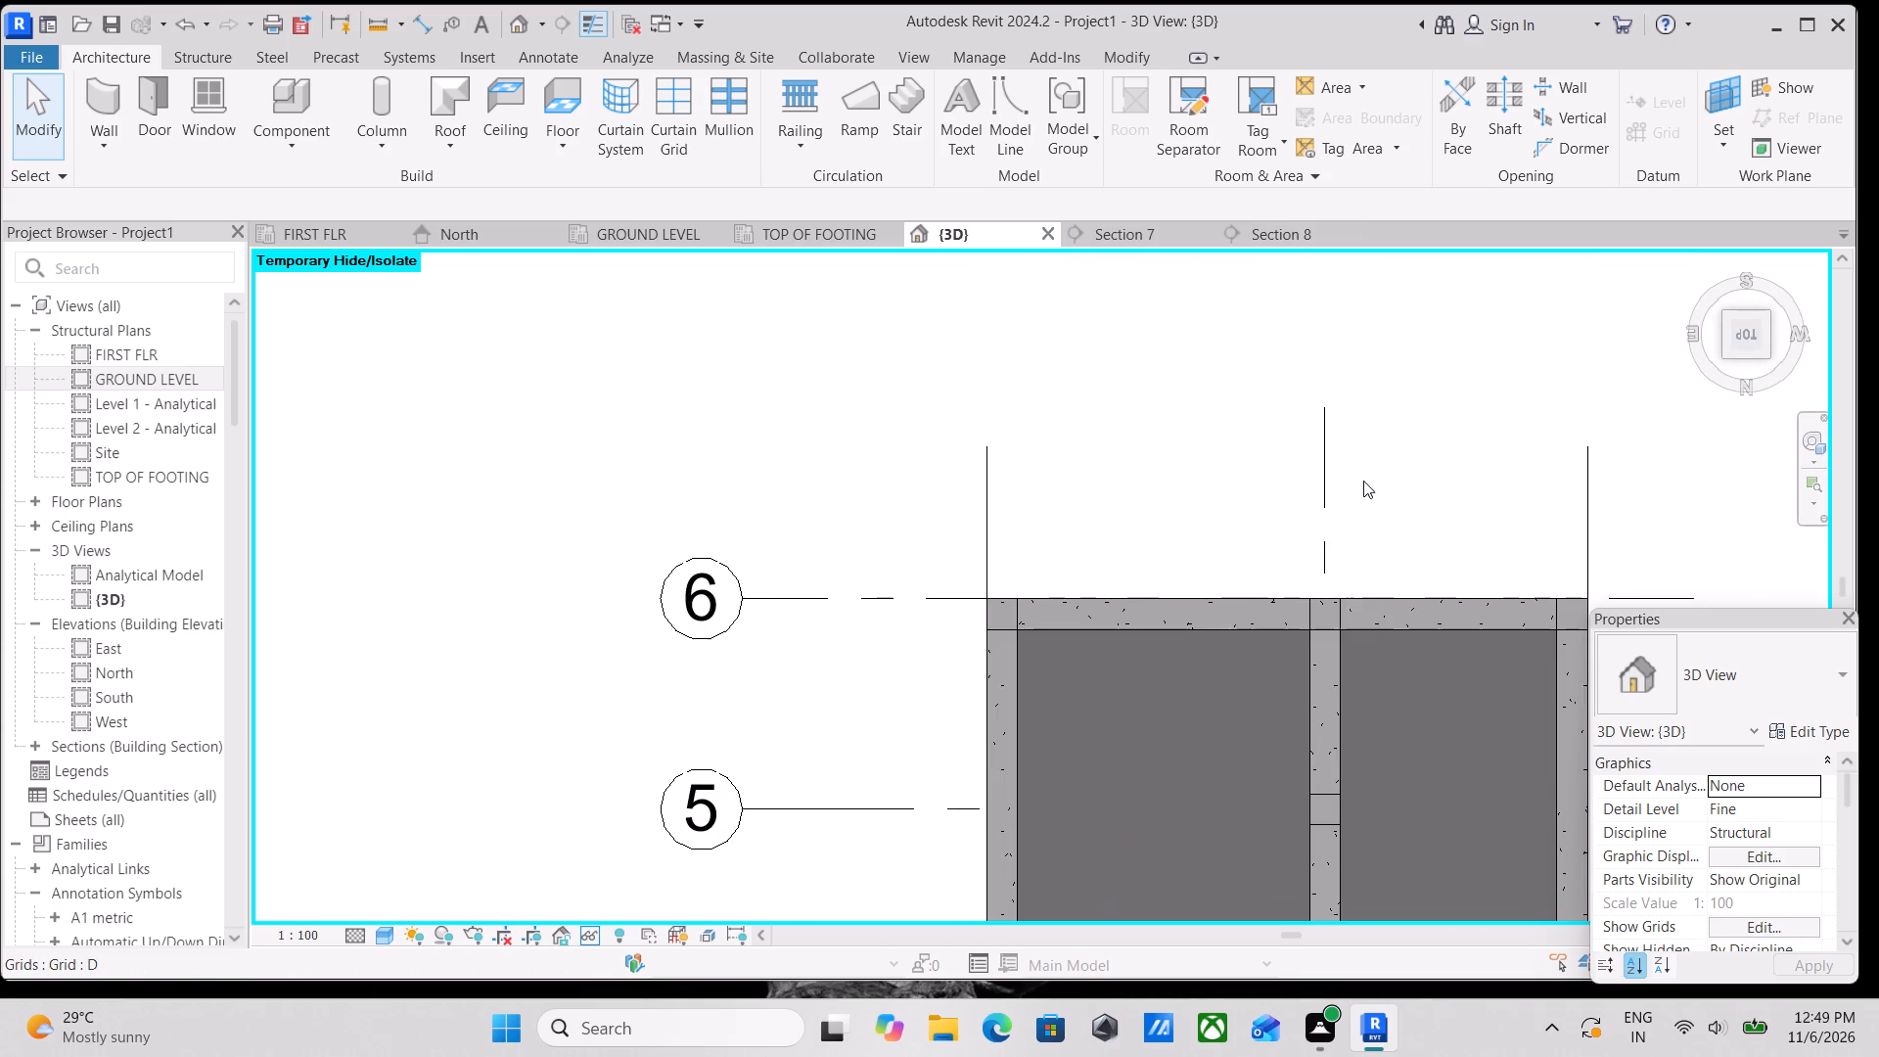
Draw a short building section in the GROUND LEVEL plan across the outer beam between grids 3 and 4, looking toward grid 3.
left_click(681, 240)
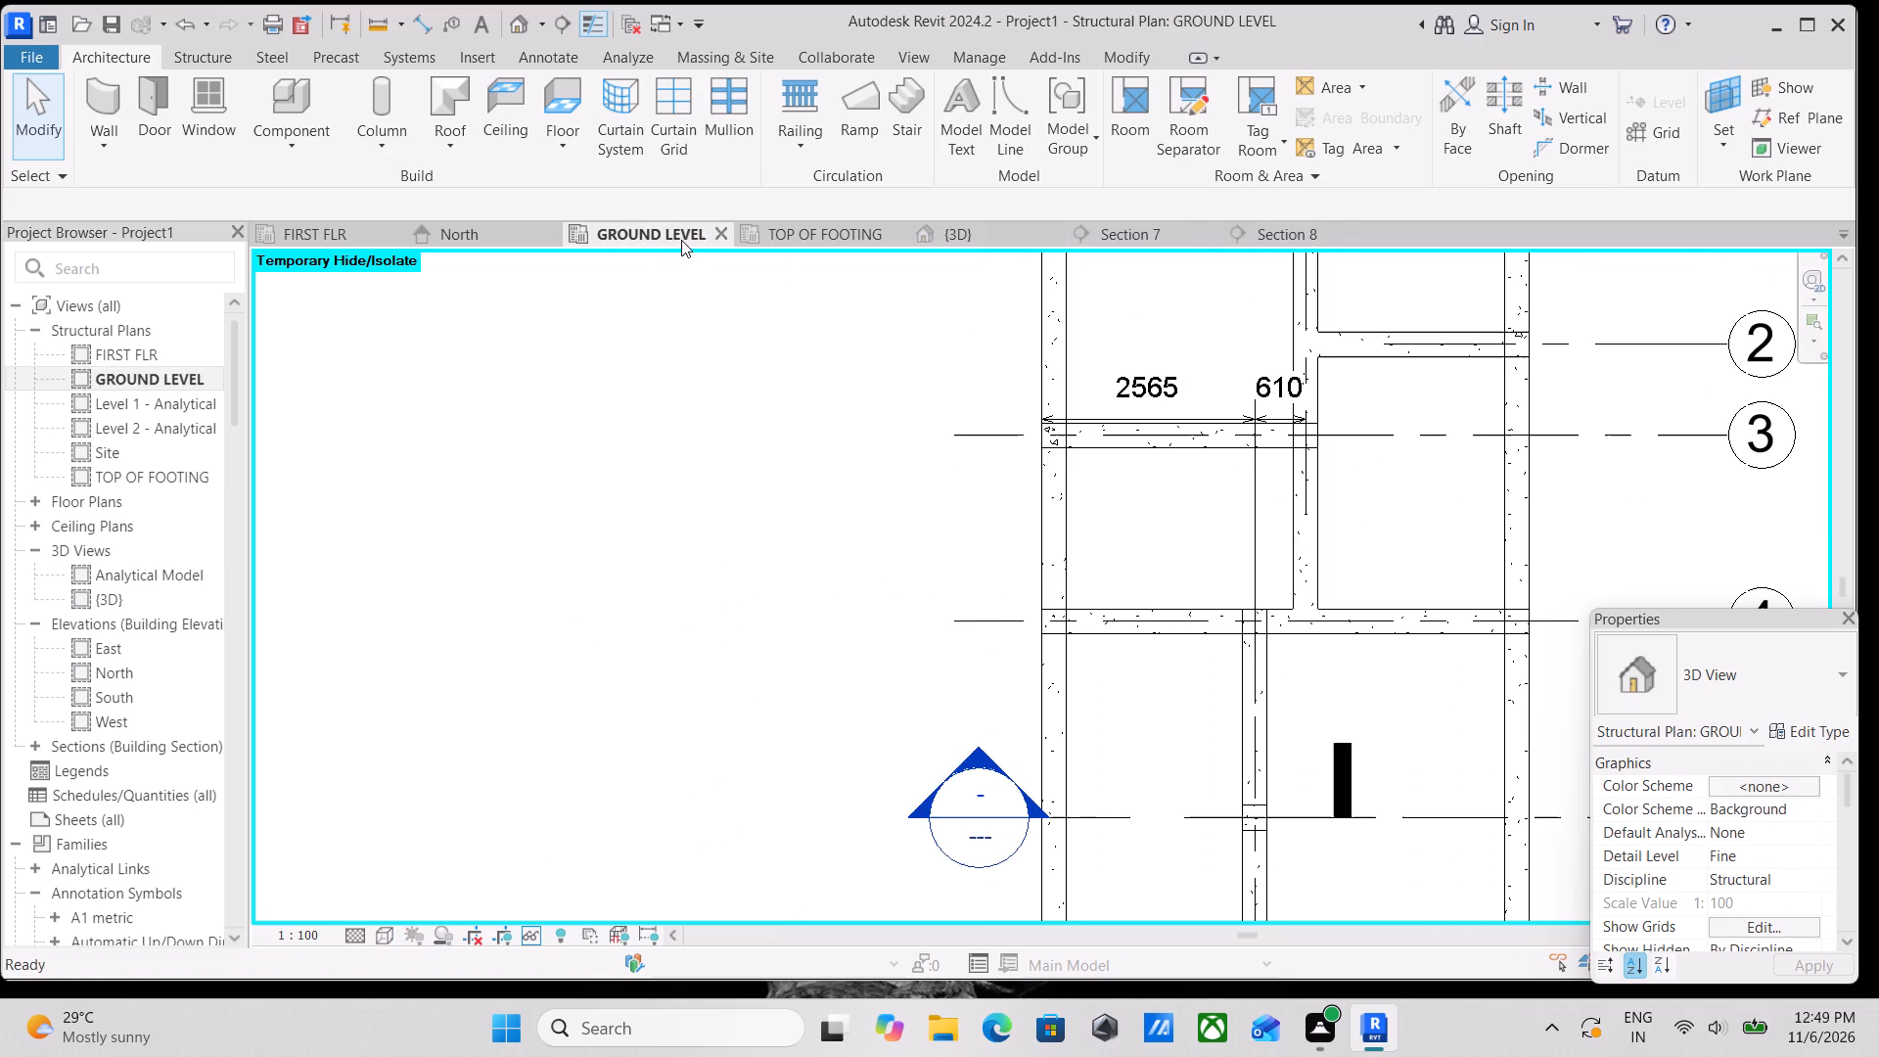
scroll(972, 612, "down", 2)
middle_click_drag(975, 610, 978, 678)
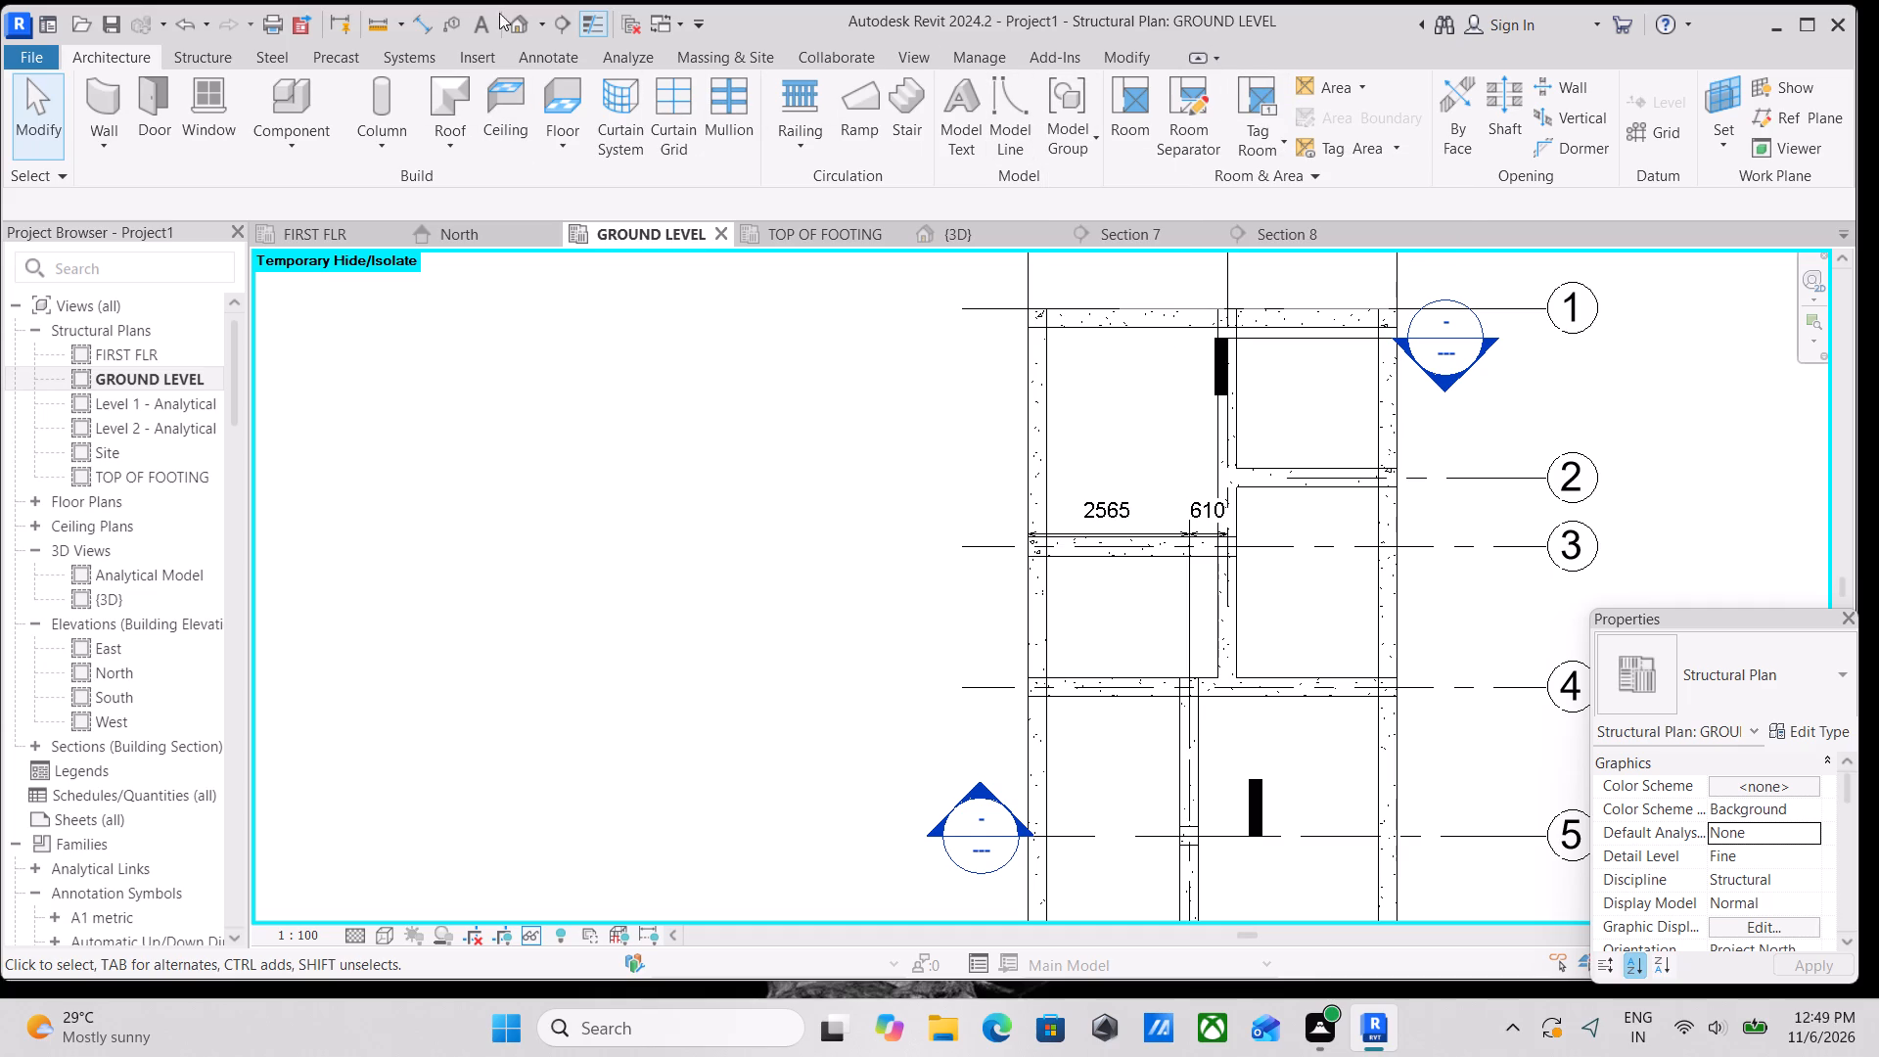
left_click(550, 15)
scroll(916, 588, "up", 5)
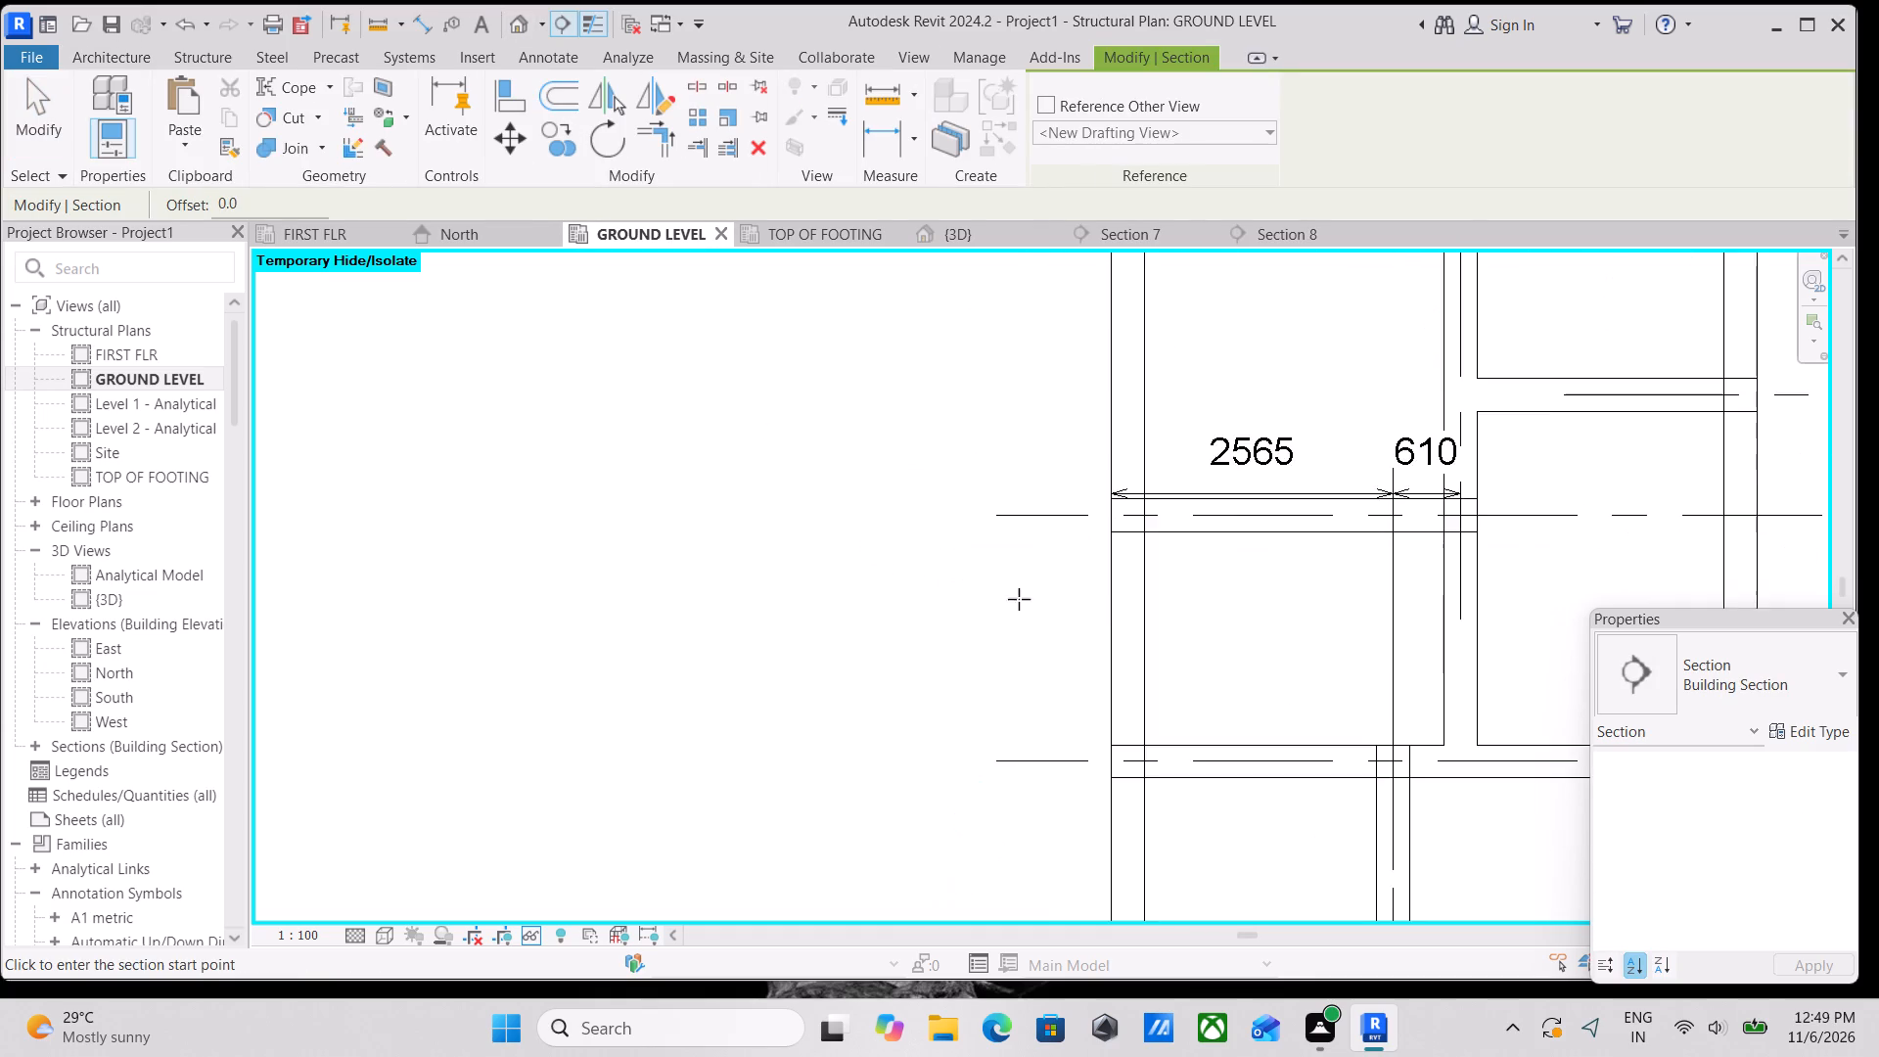
scroll(1019, 599, "up", 3)
middle_click_drag(1092, 611, 967, 574)
scroll(977, 577, "up", 2)
left_click(963, 624)
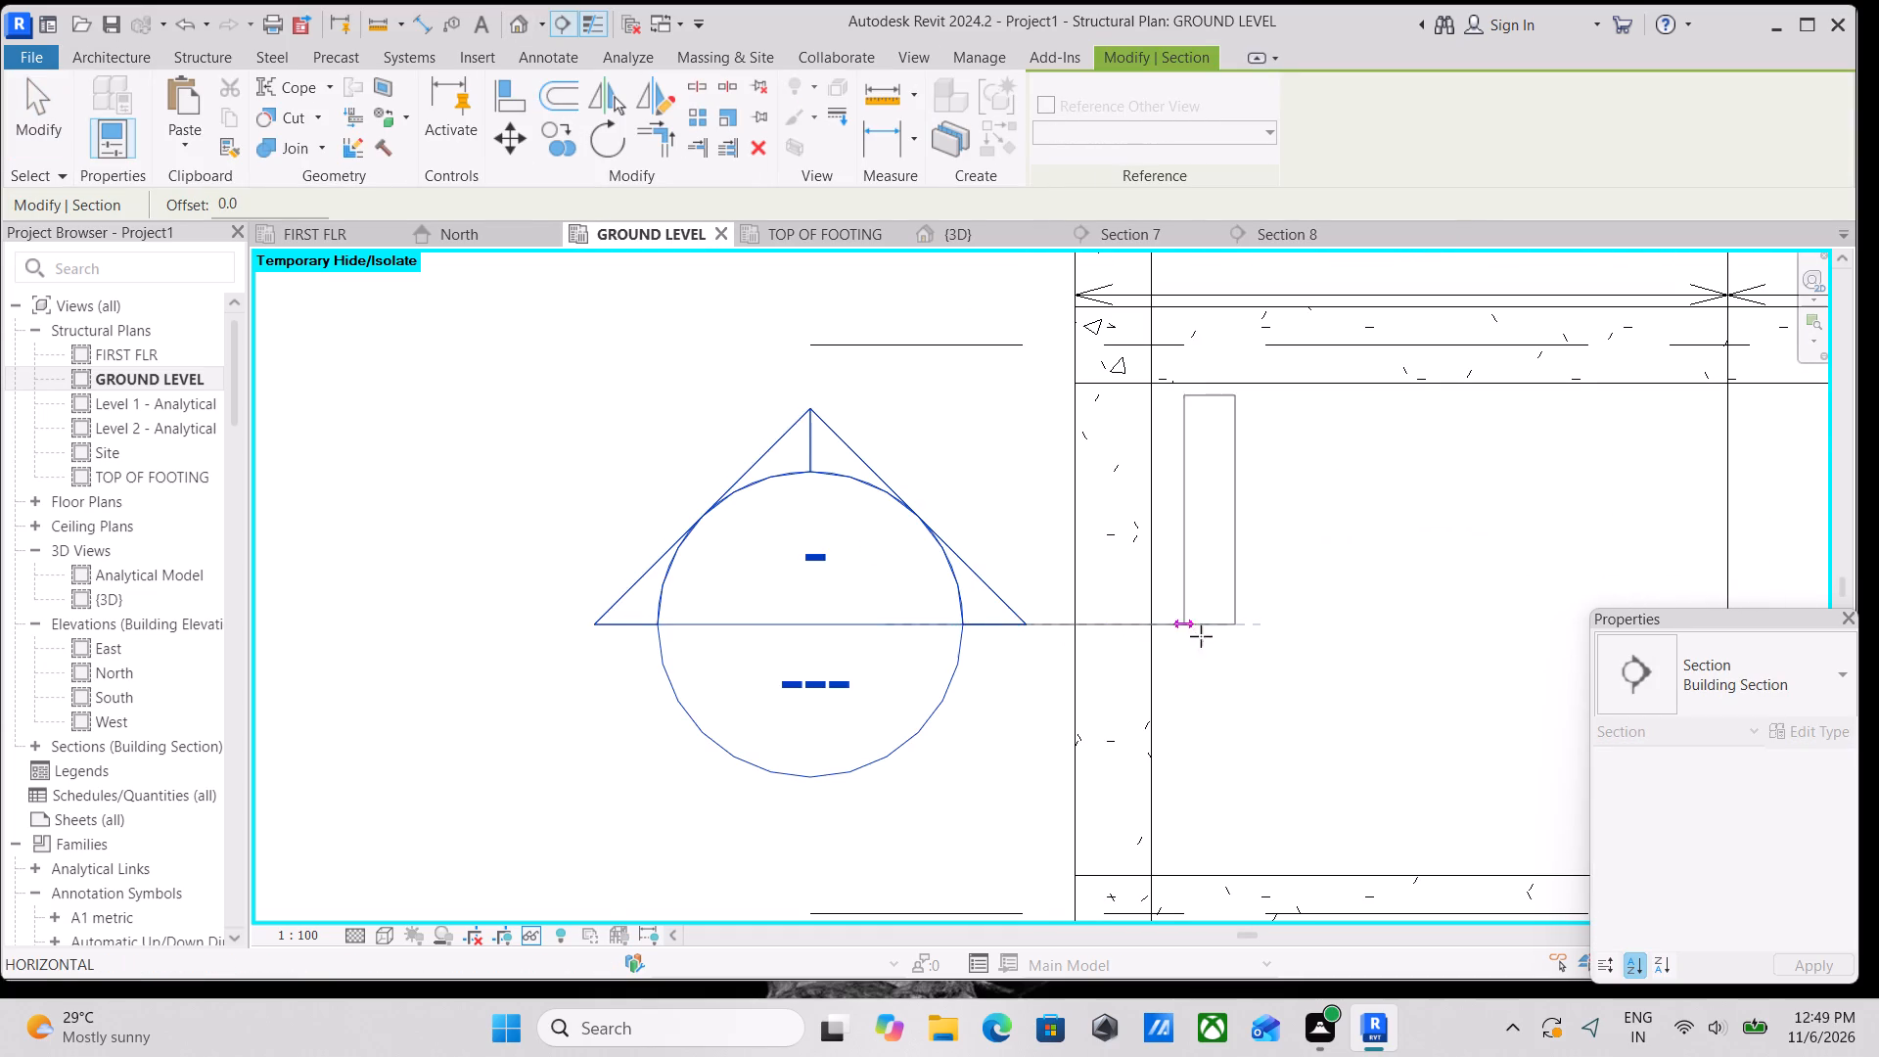
left_click(1275, 613)
Reduce the new section's view depth so that it stops short of the grid 3 beam.
scroll(1071, 490, "down", 3)
middle_click_drag(1071, 490, 1061, 679)
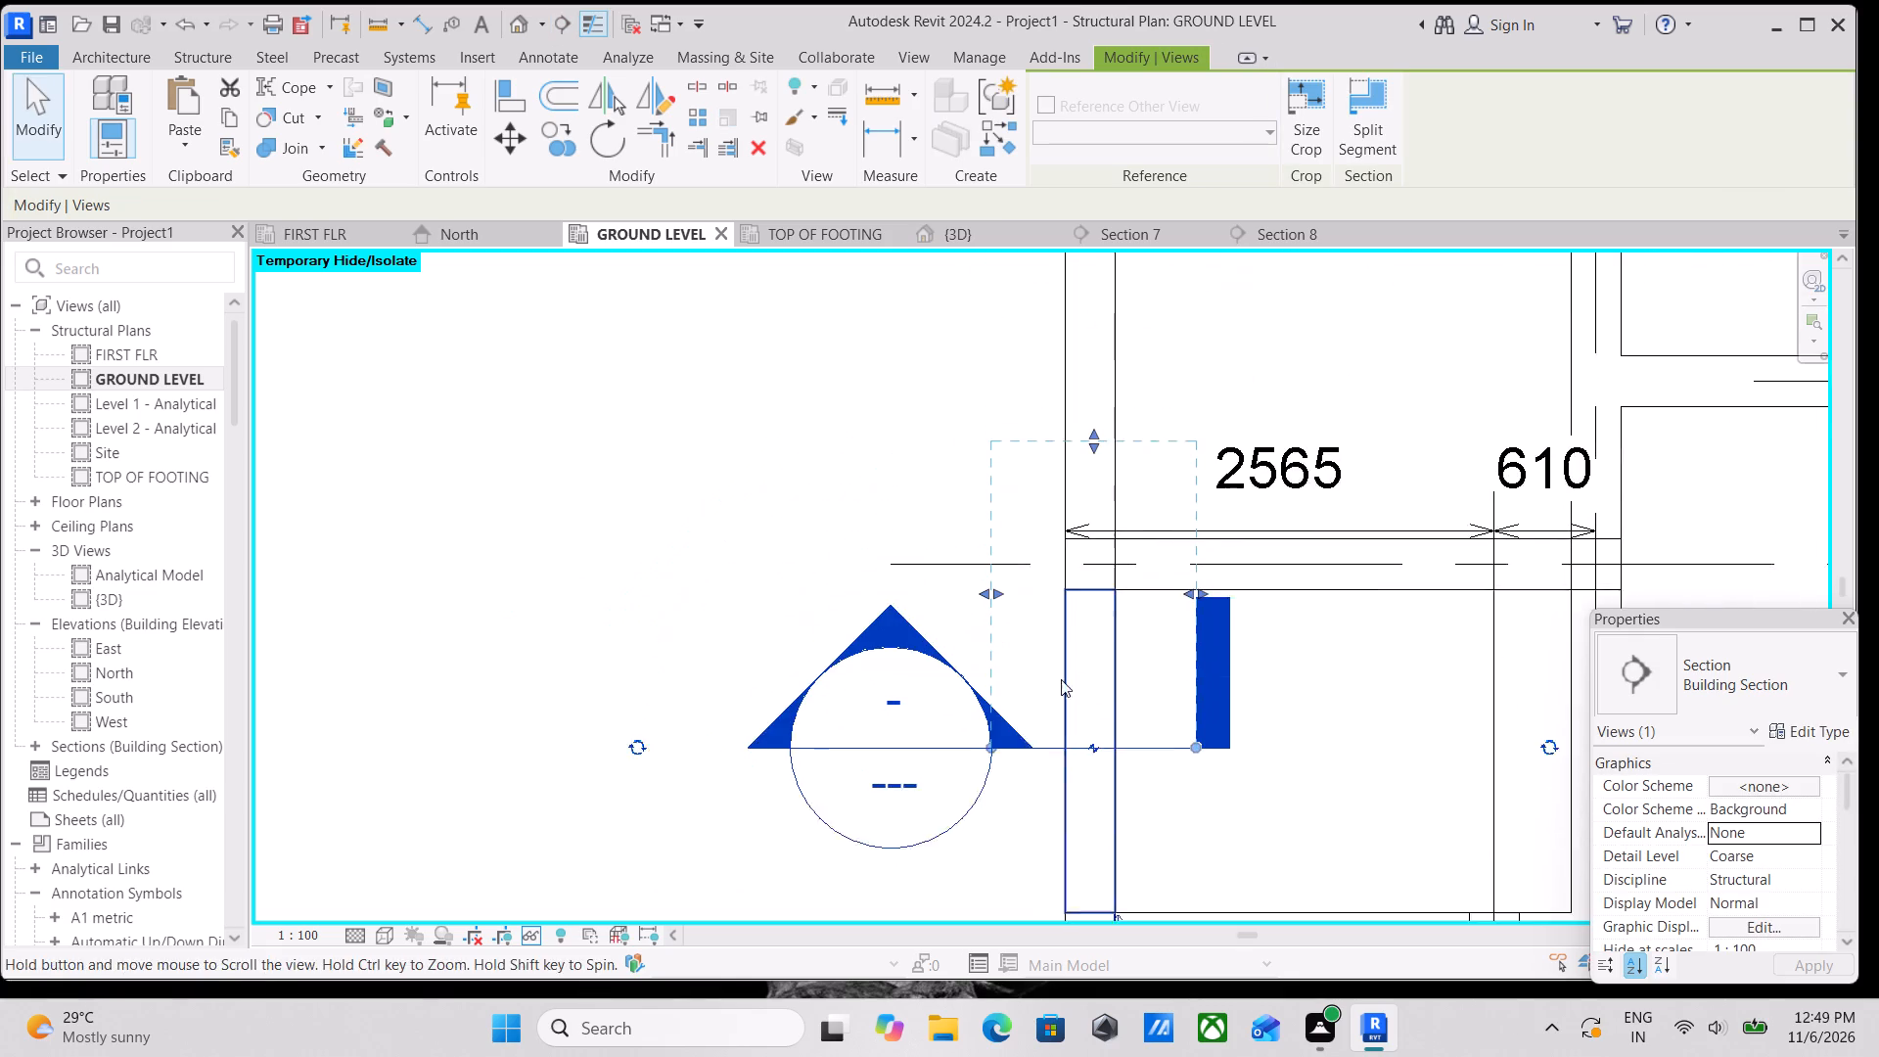
middle_click_drag(1061, 679, 1061, 678)
left_click_drag(1099, 456, 1098, 545)
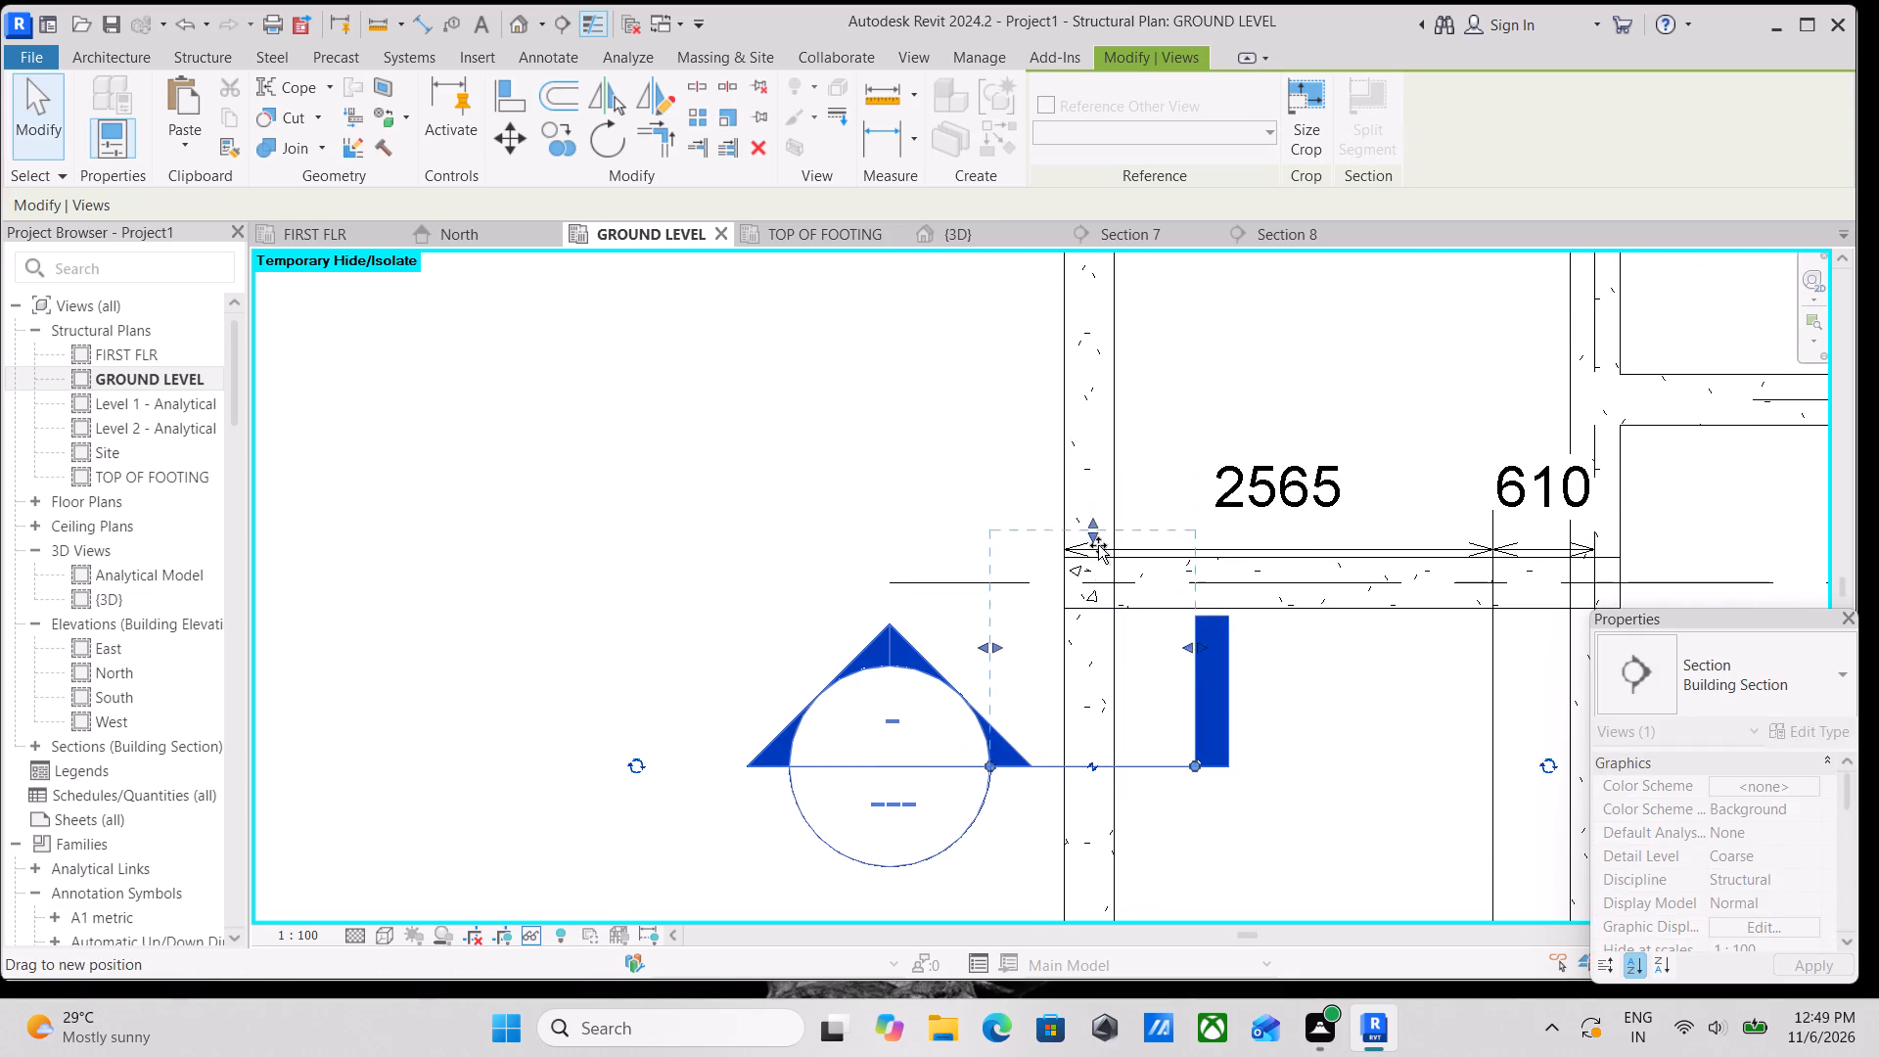
left_click_drag(1098, 545, 1100, 665)
Move the section along the outer beam to its junction with the grid 4 beam.
scroll(1104, 651, "down", 3)
middle_click_drag(1104, 651, 1081, 541)
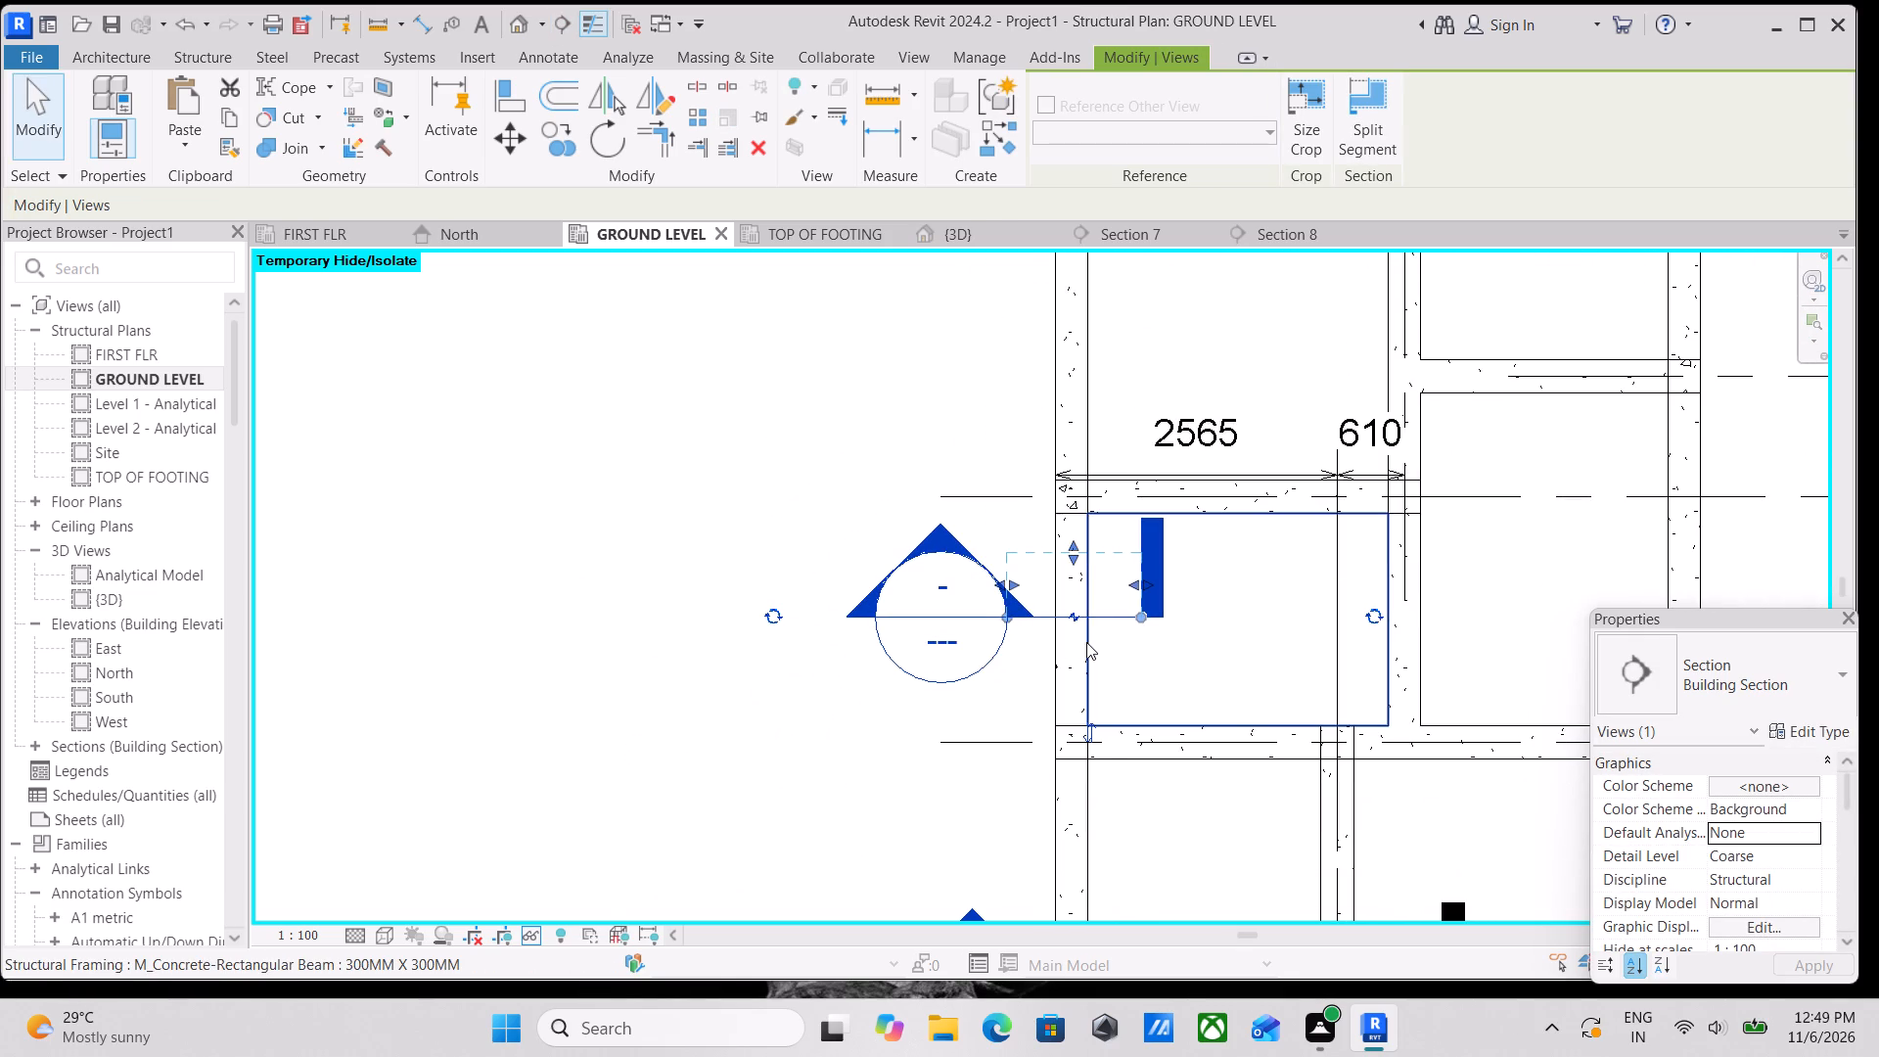
key("Down")
key("Down")
key("Down")
key("Down")
key("Down")
key("Down")
key("Down")
key("Down")
key("Down")
key("Down")
key("Down")
key("Down")
key("Down")
key("Down")
key("Down")
key("Down")
key("Down")
key("Down")
key("Down")
key("Down")
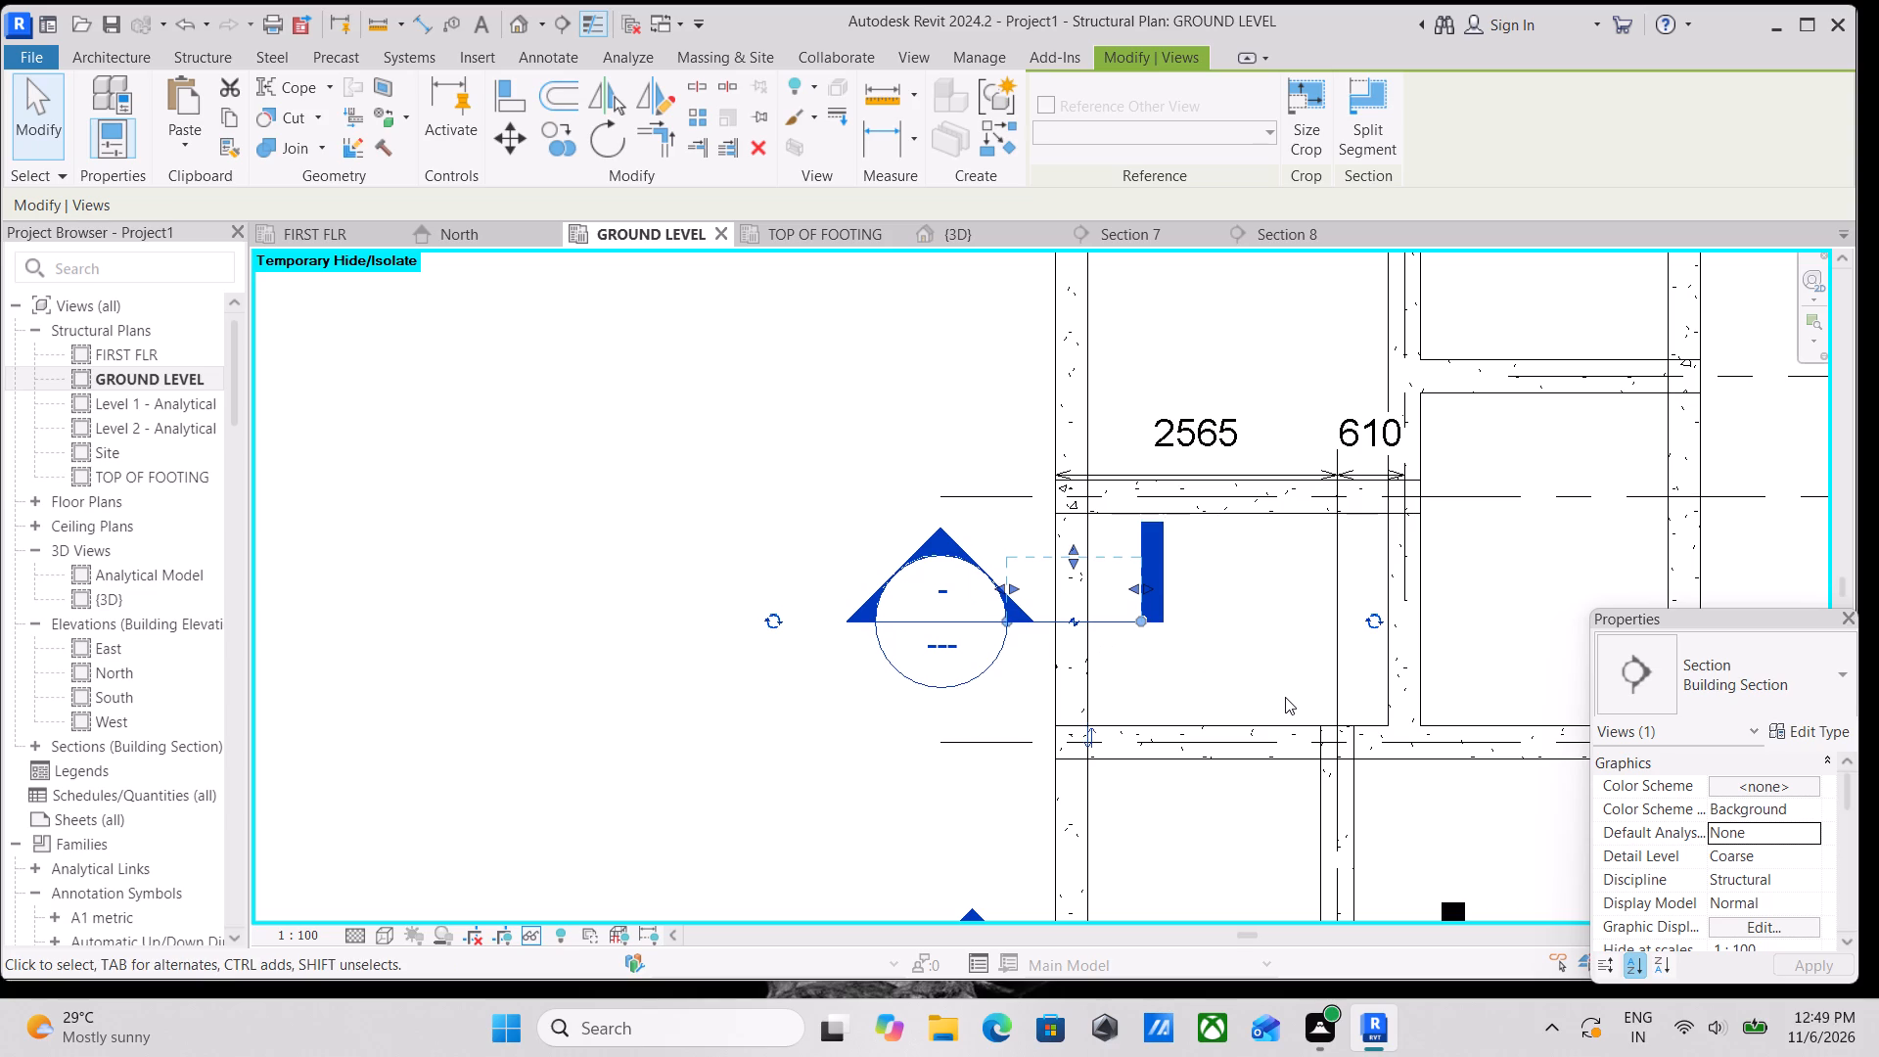
key("Down")
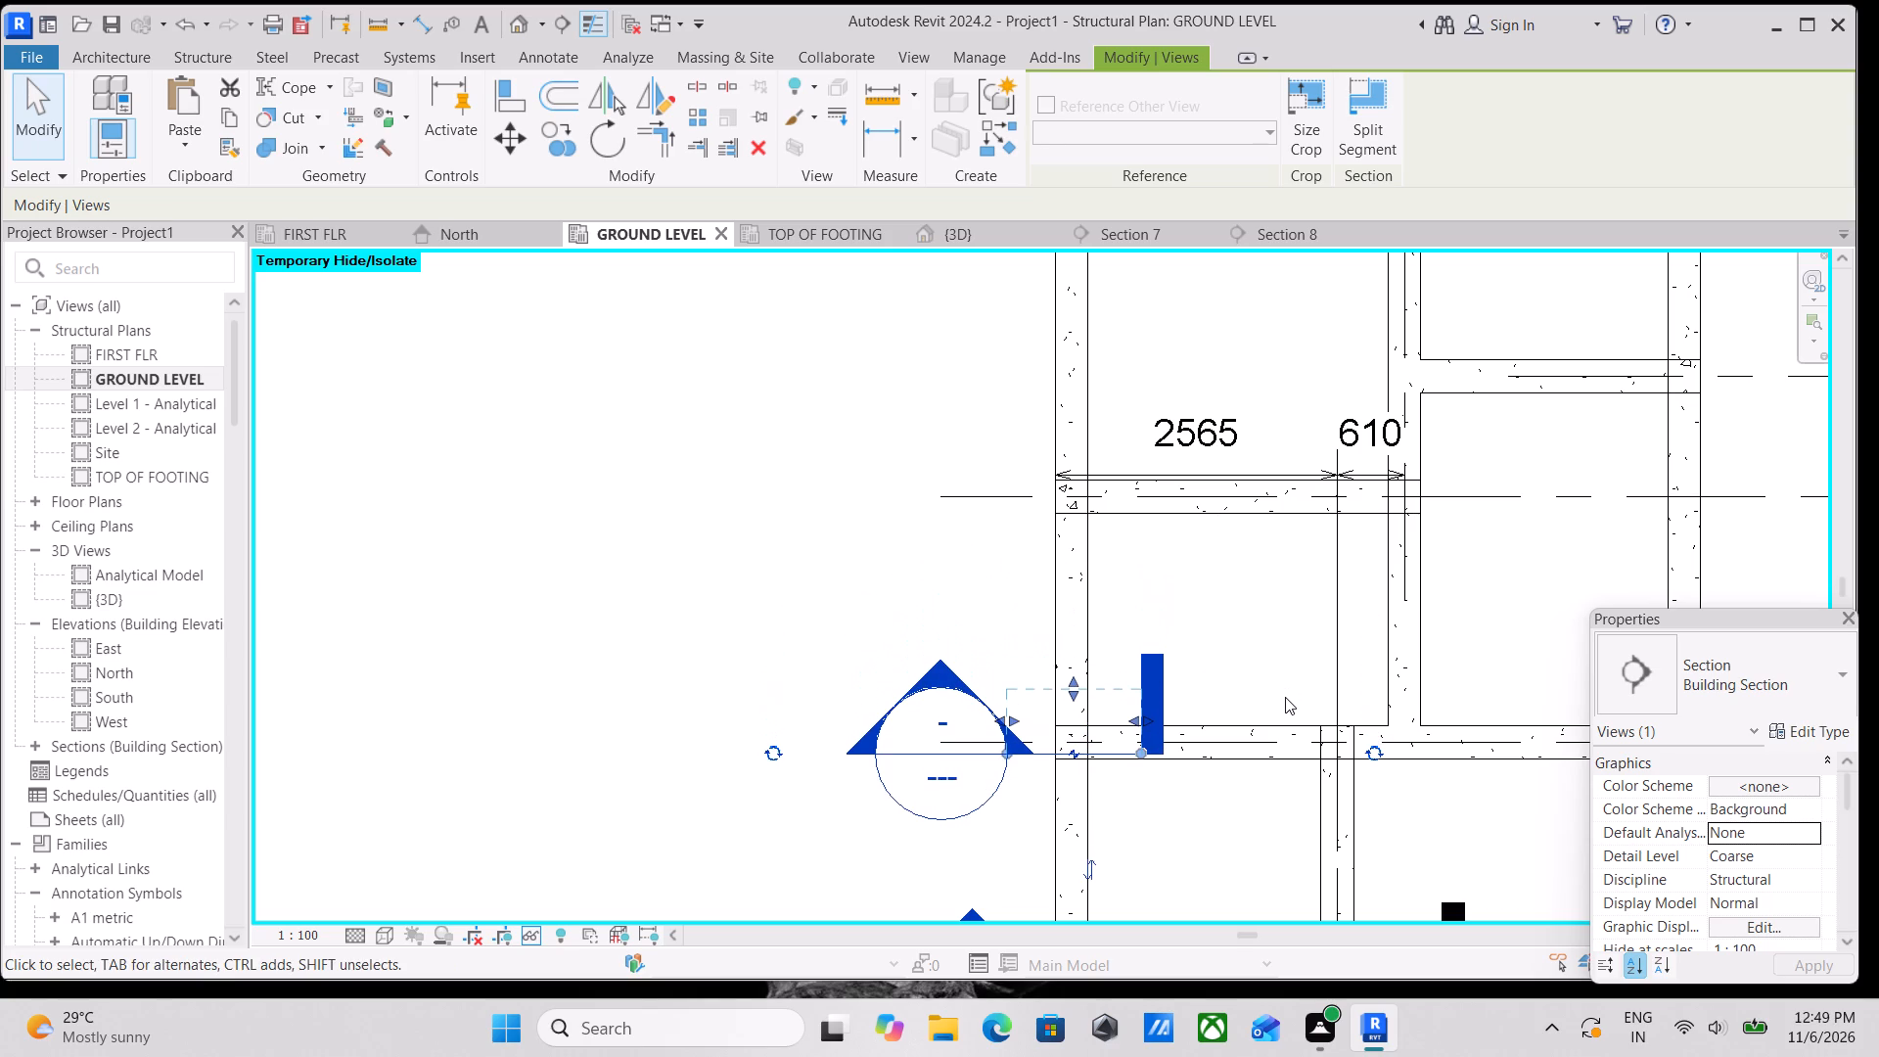
Tighten the section's depth and width around the grid 4 beam junction and shorten both ends of its section line.
scroll(1221, 701, "up", 3)
scroll(958, 729, "up", 6)
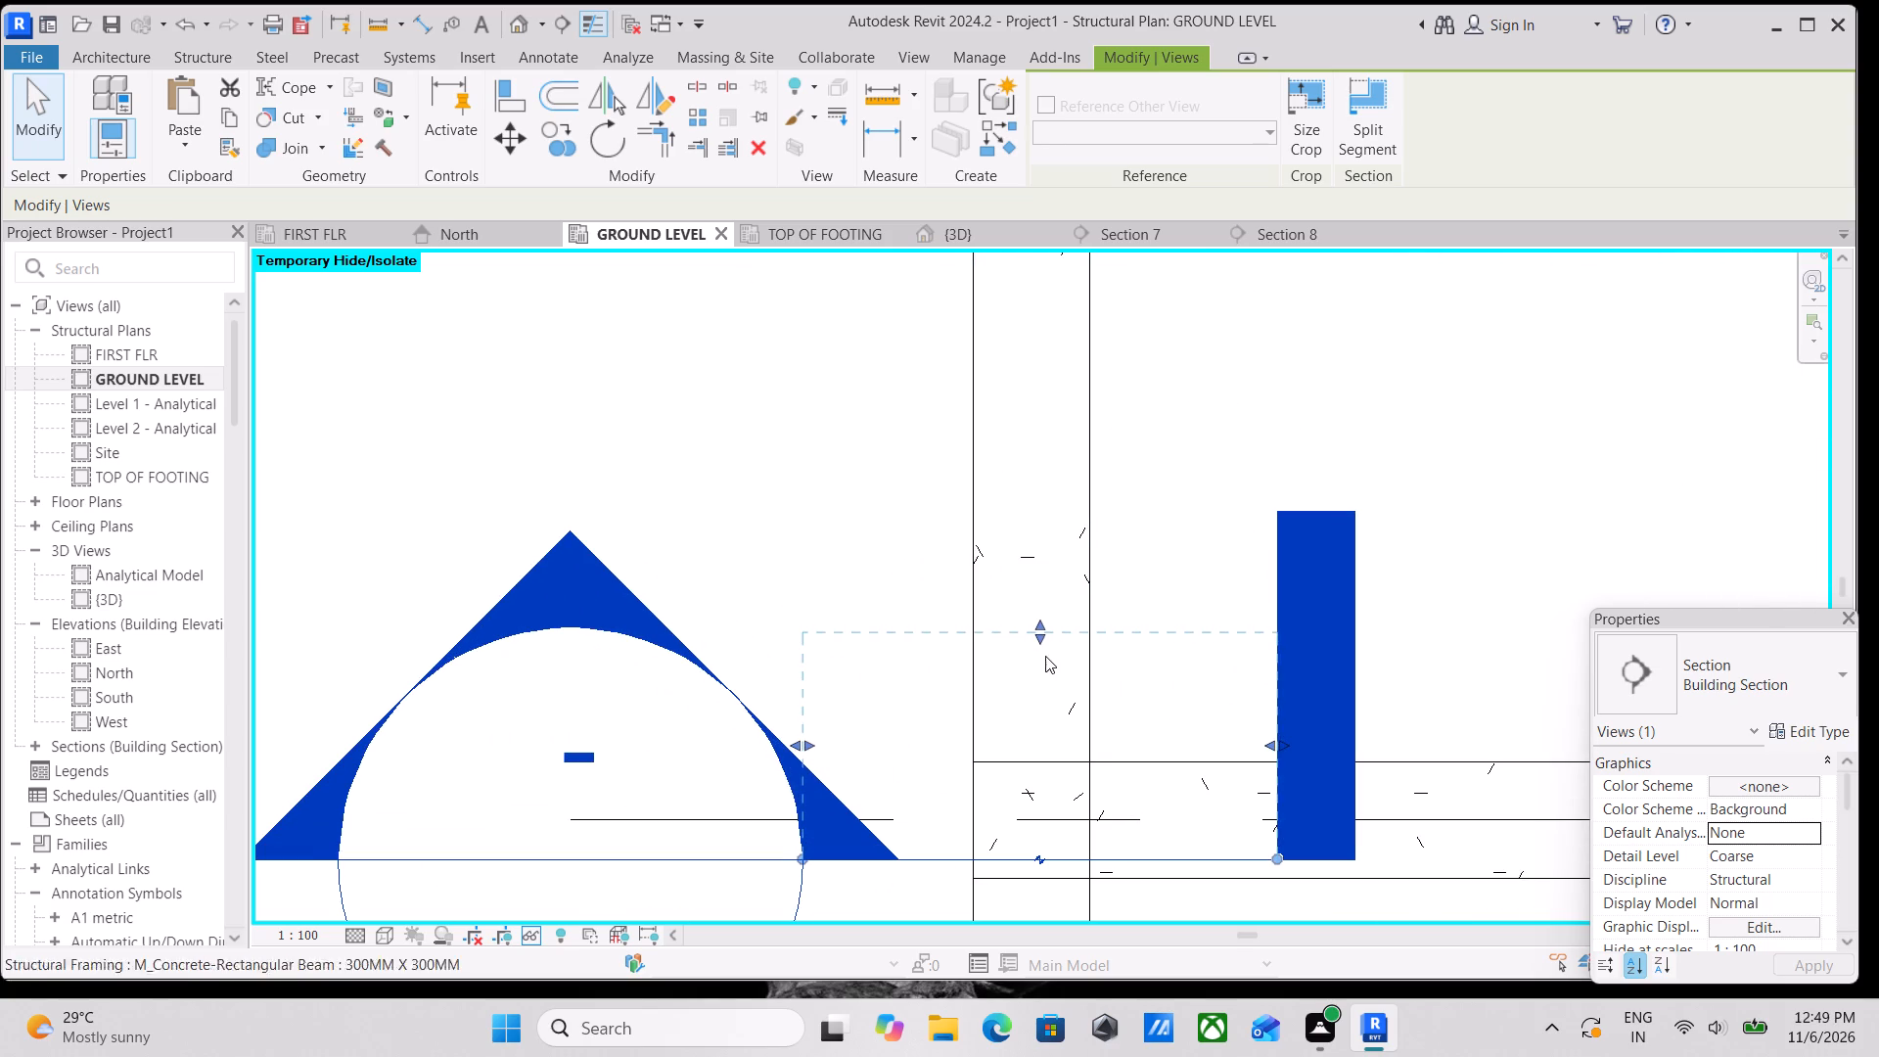
left_click_drag(1043, 640, 1046, 743)
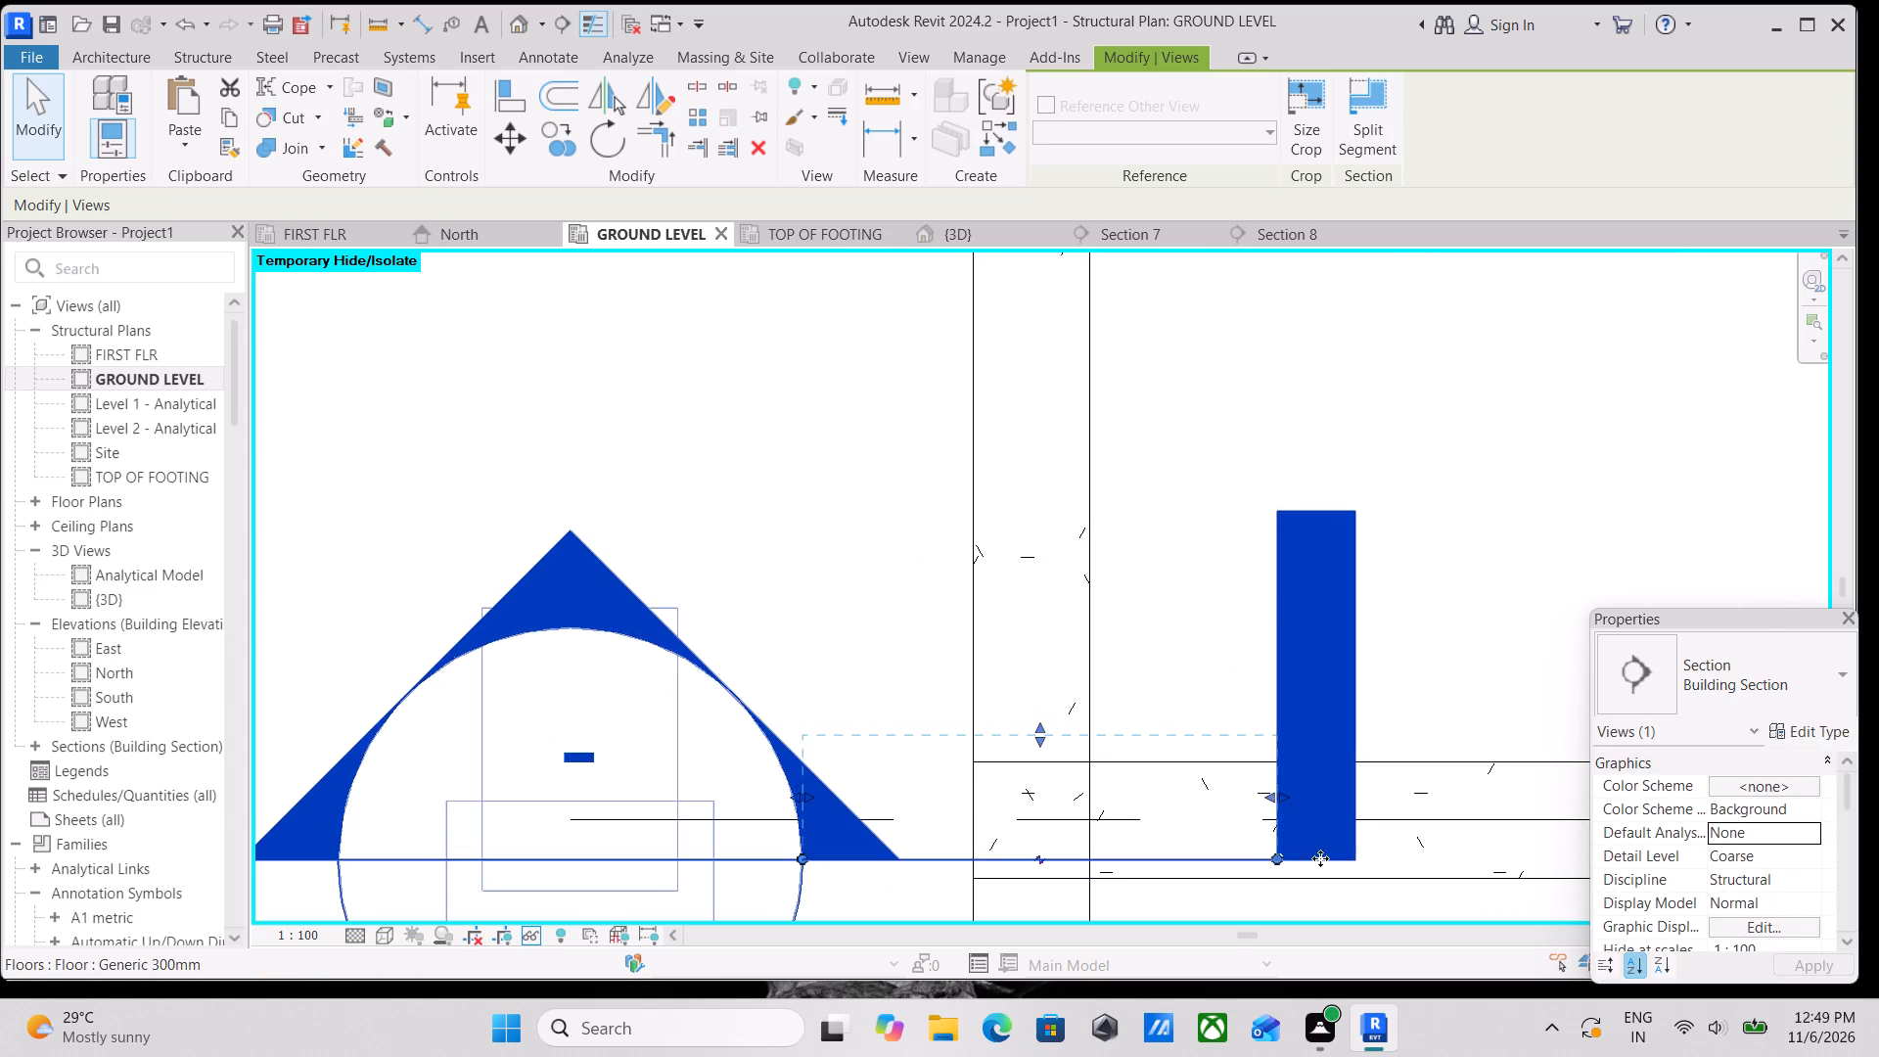
left_click_drag(1274, 793, 1224, 788)
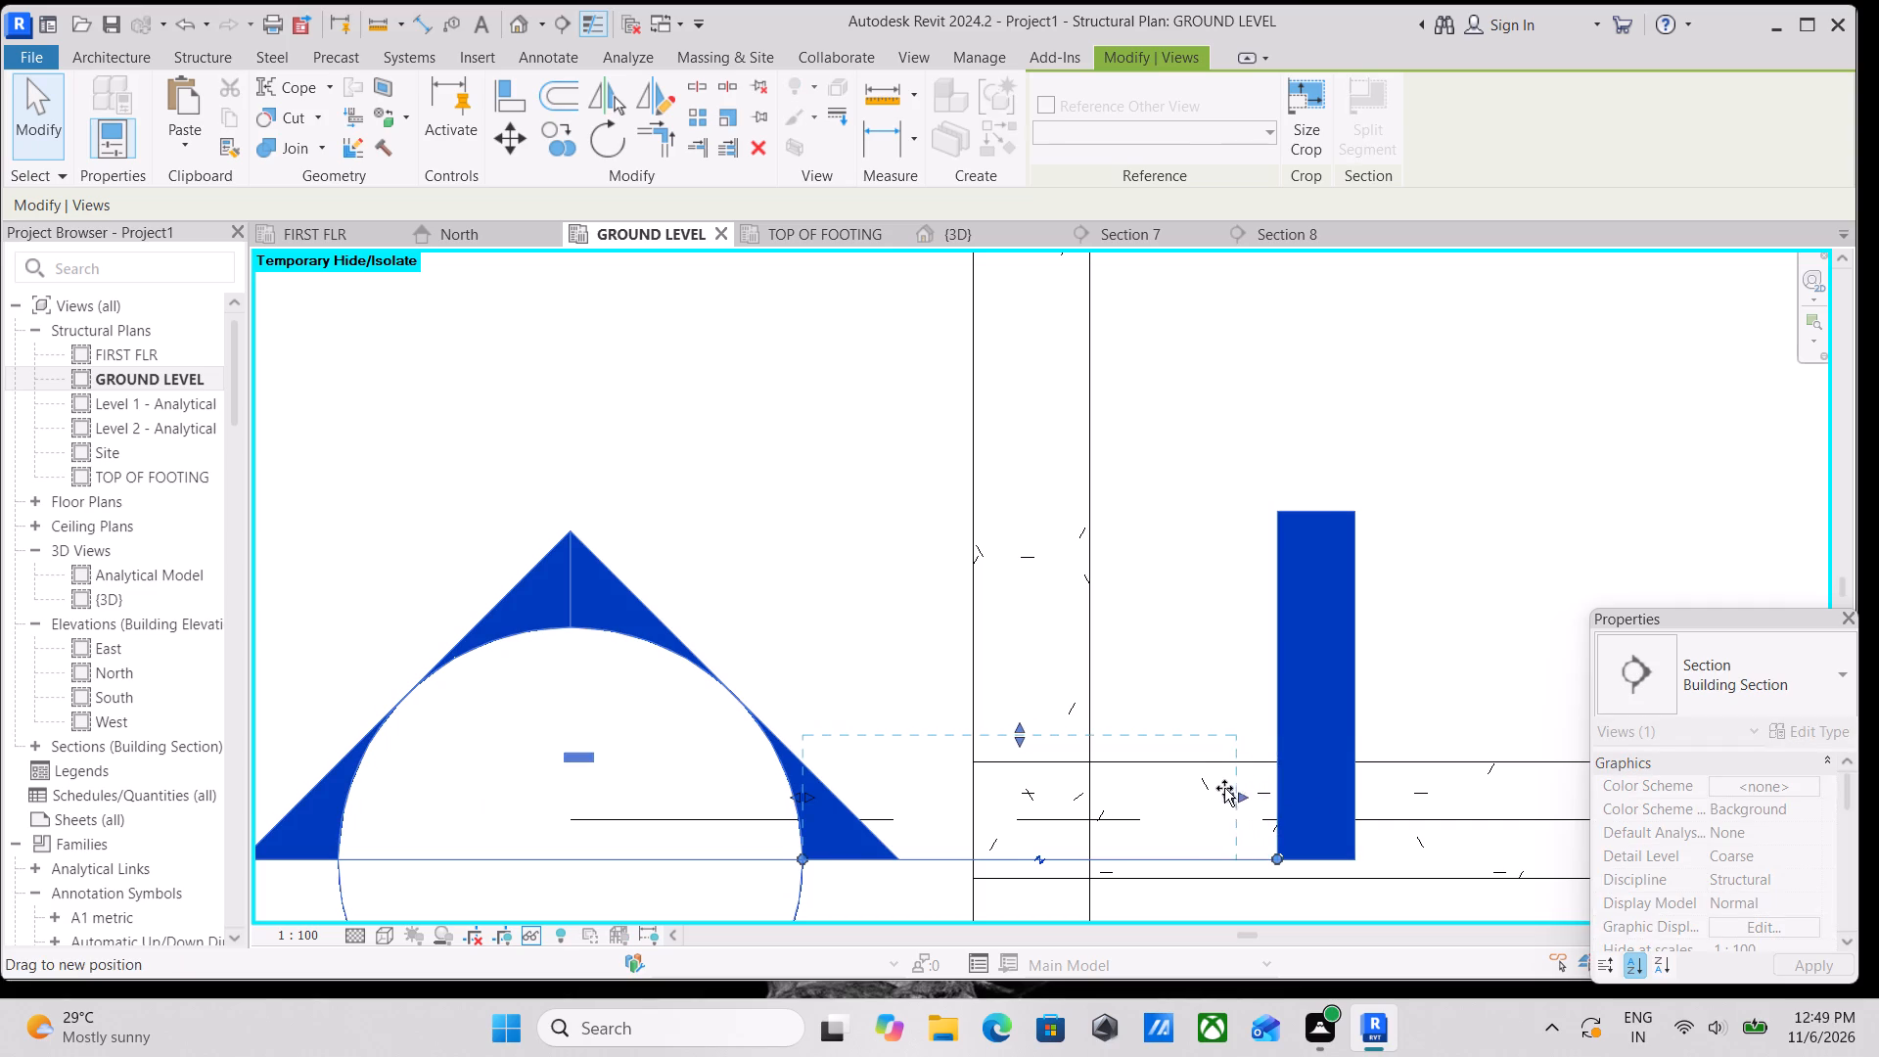
left_click_drag(1224, 788, 1214, 788)
left_click_drag(1277, 857, 1276, 857)
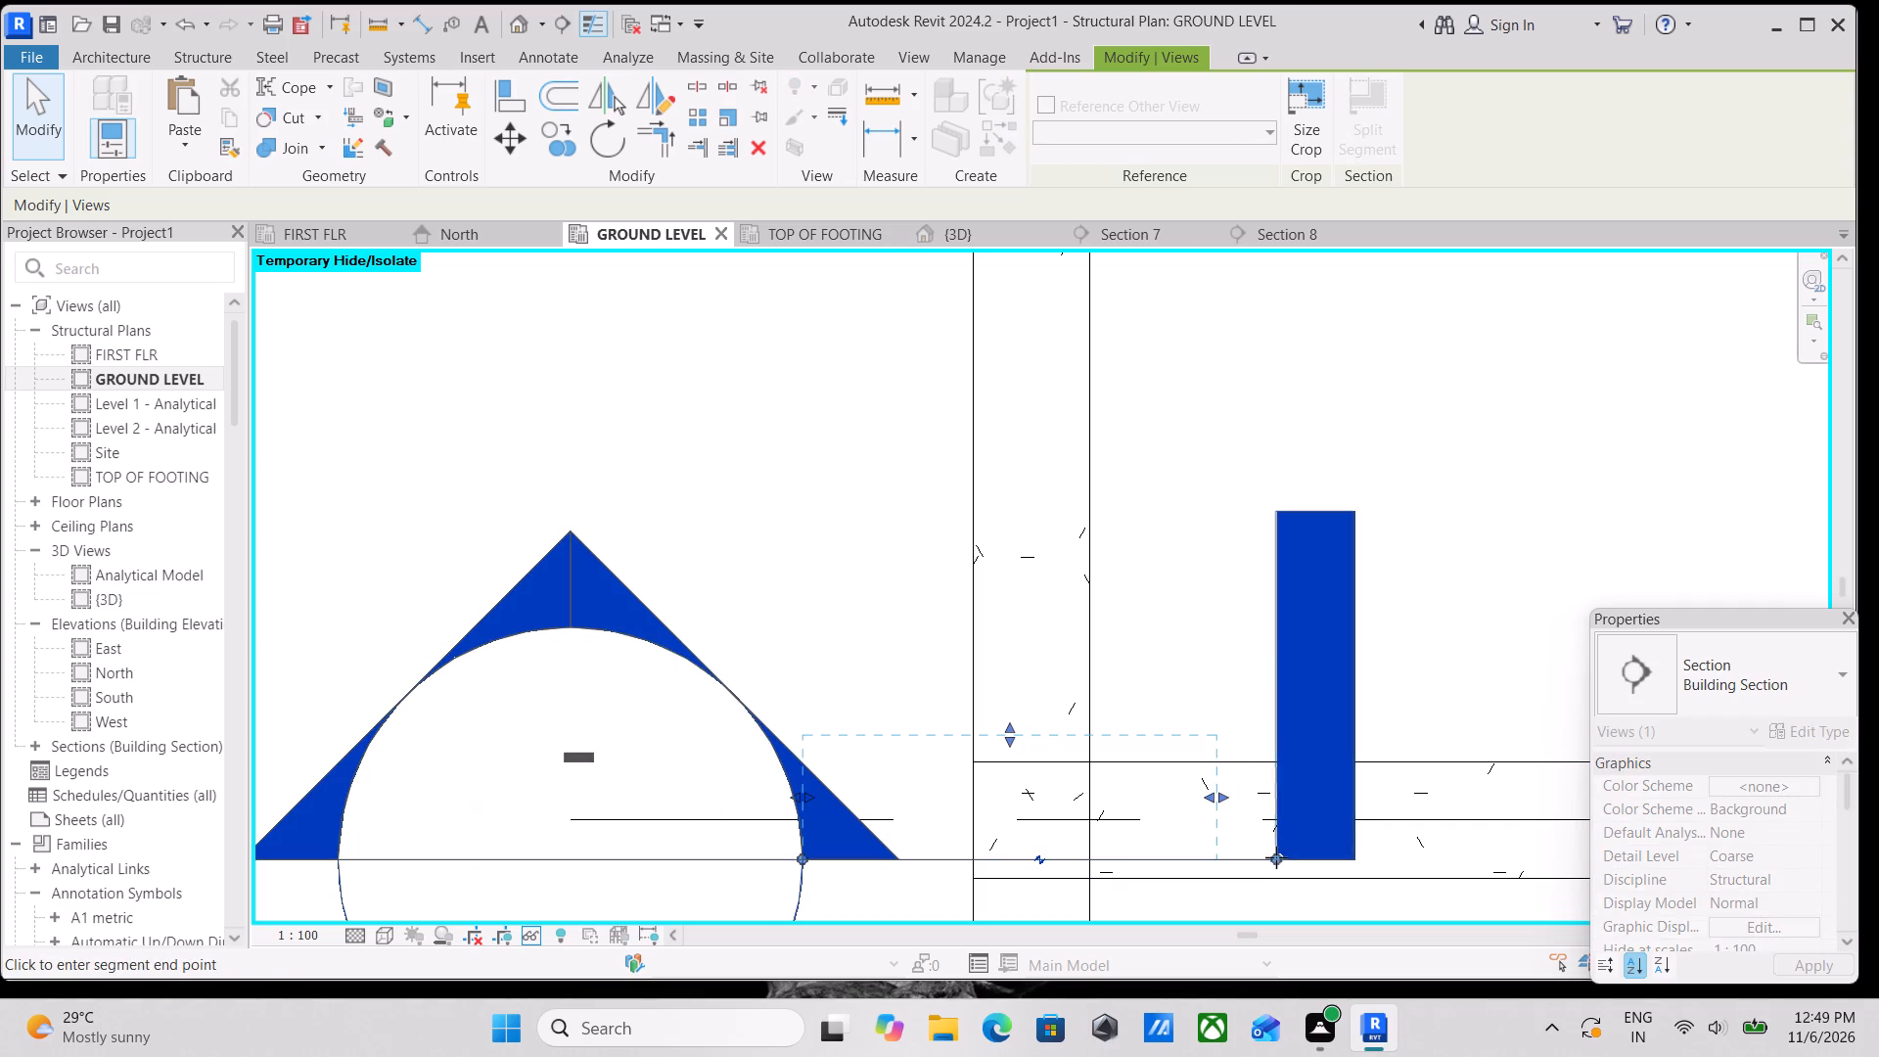
left_click_drag(1276, 857, 1121, 819)
left_click_drag(799, 861, 925, 867)
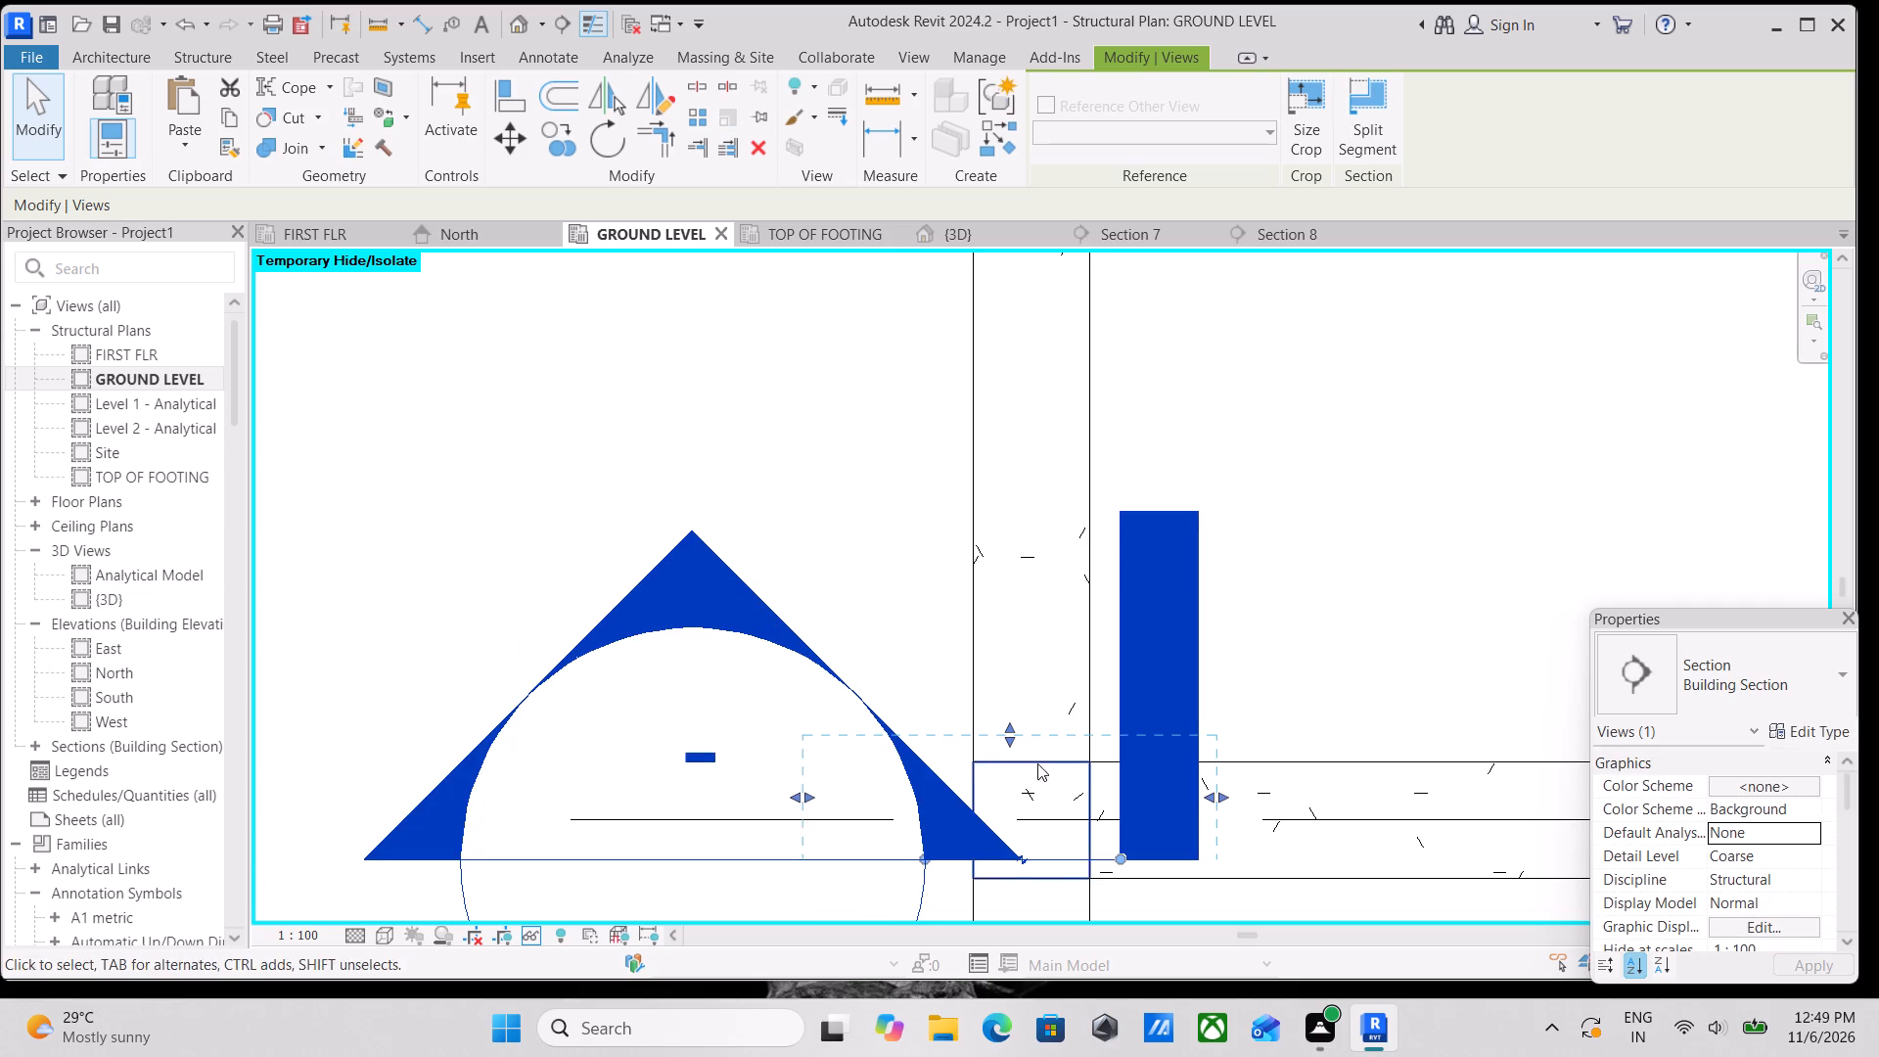
Nudge the section line just inside the grid 4 beam's face on the grid 5 side.
middle_click_drag(1037, 763, 1064, 726)
scroll(1037, 763, "up", 1)
scroll(1029, 875, "down", 4)
middle_click_drag(1029, 875, 1147, 717)
scroll(1151, 714, "up", 4)
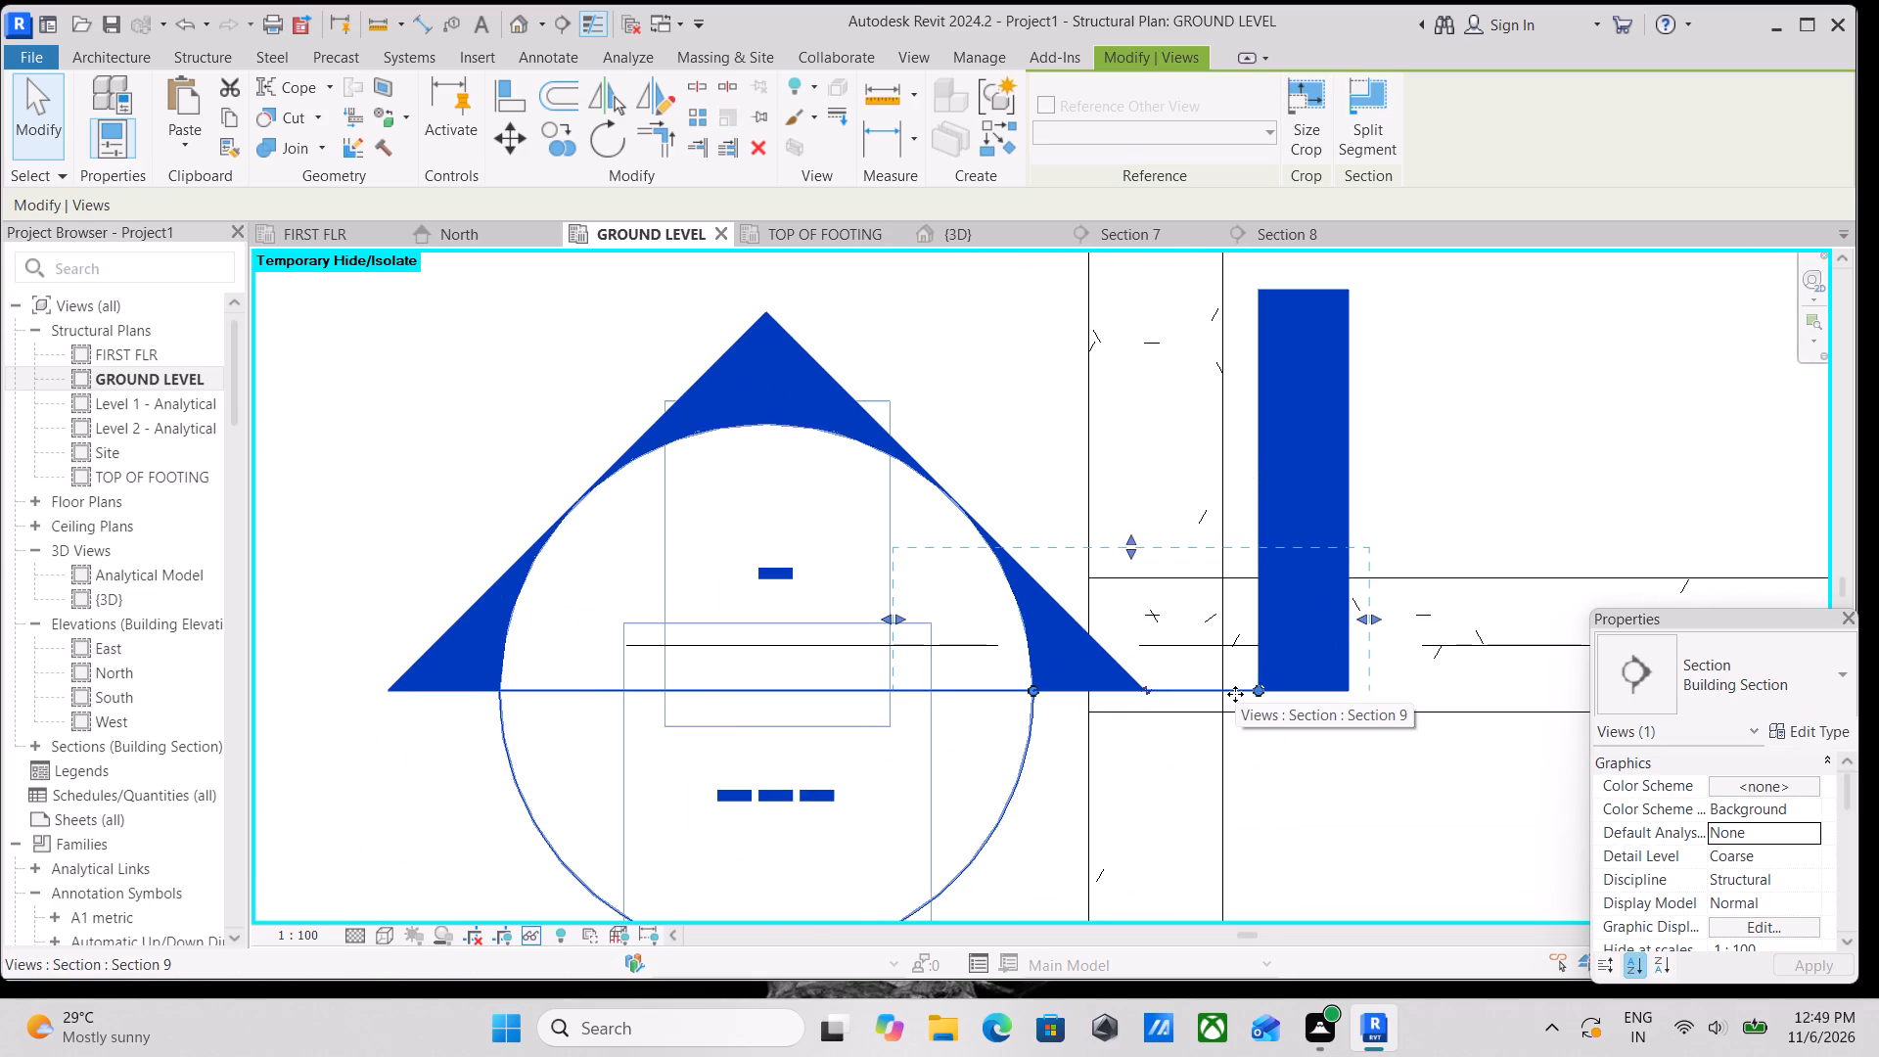
left_click(1235, 694)
key("Down")
key("Down")
key("Down")
key("Down")
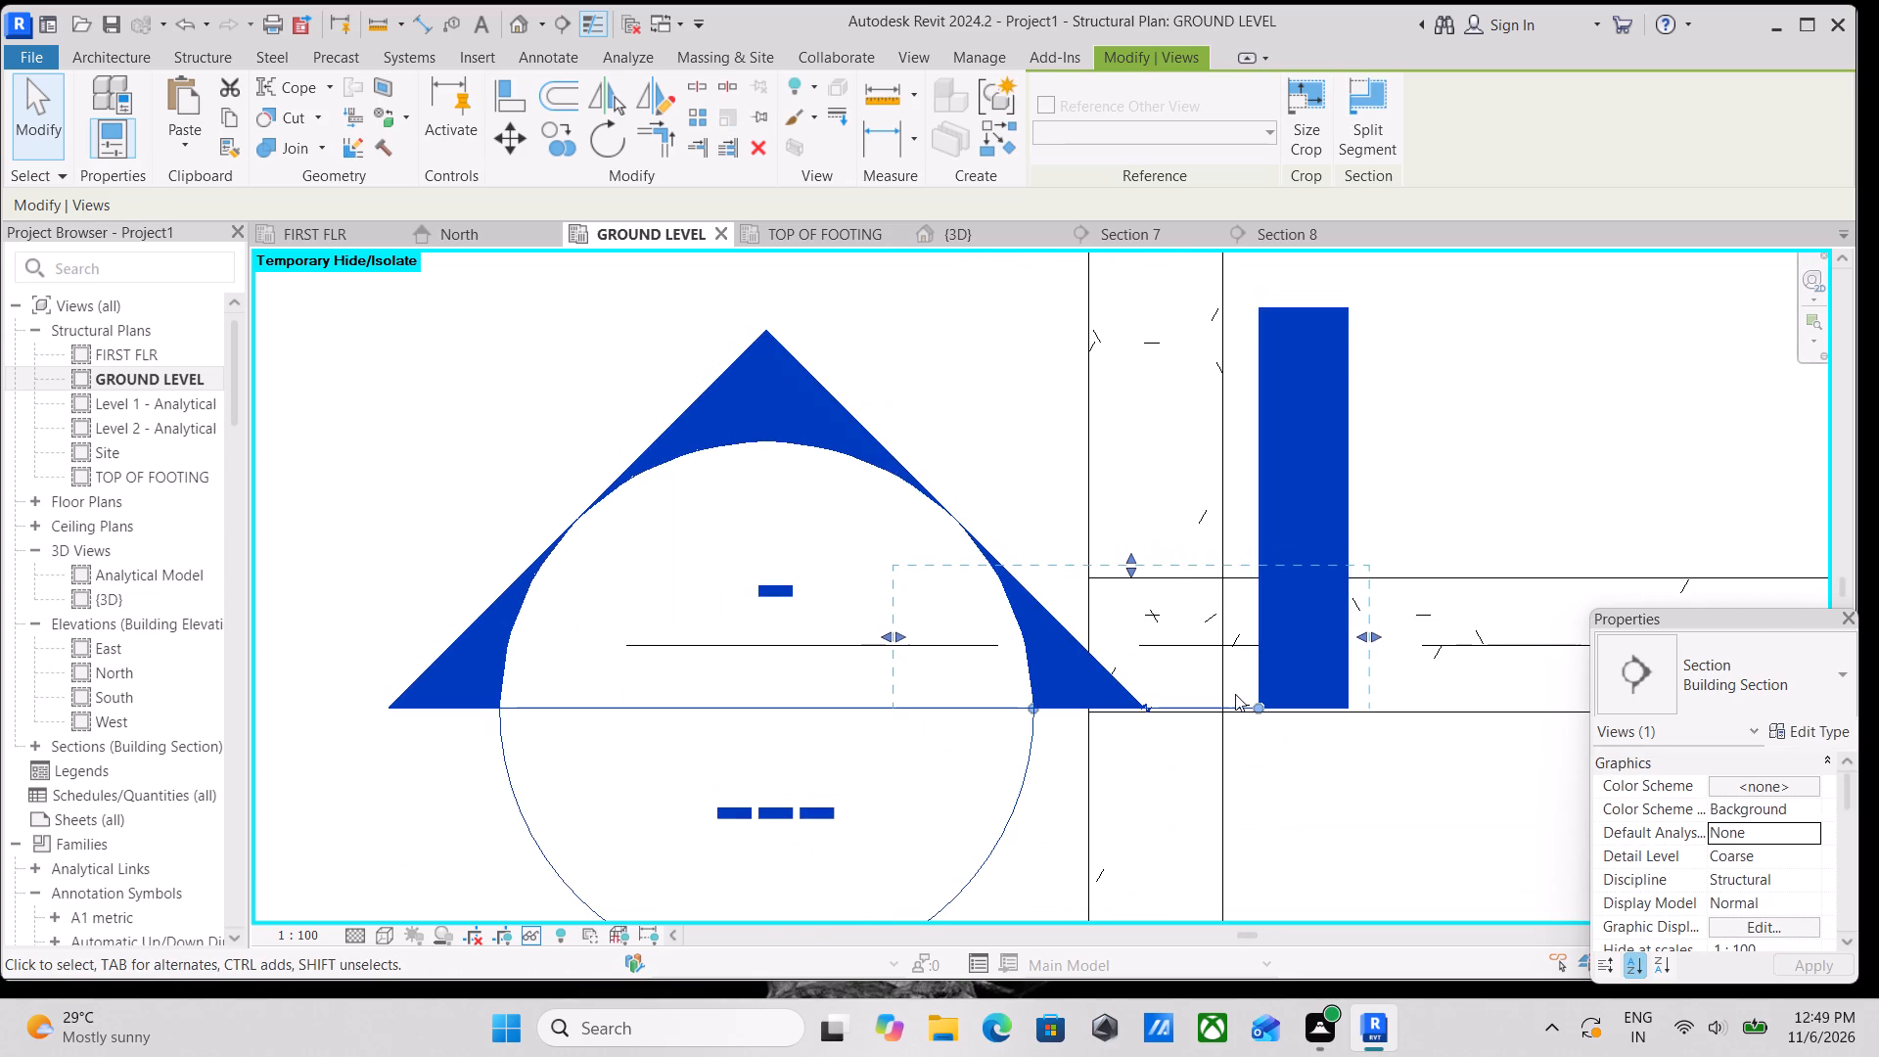
Trim the section's view depth to just inside the grid 4 beam's opposite face.
right_click(821, 443)
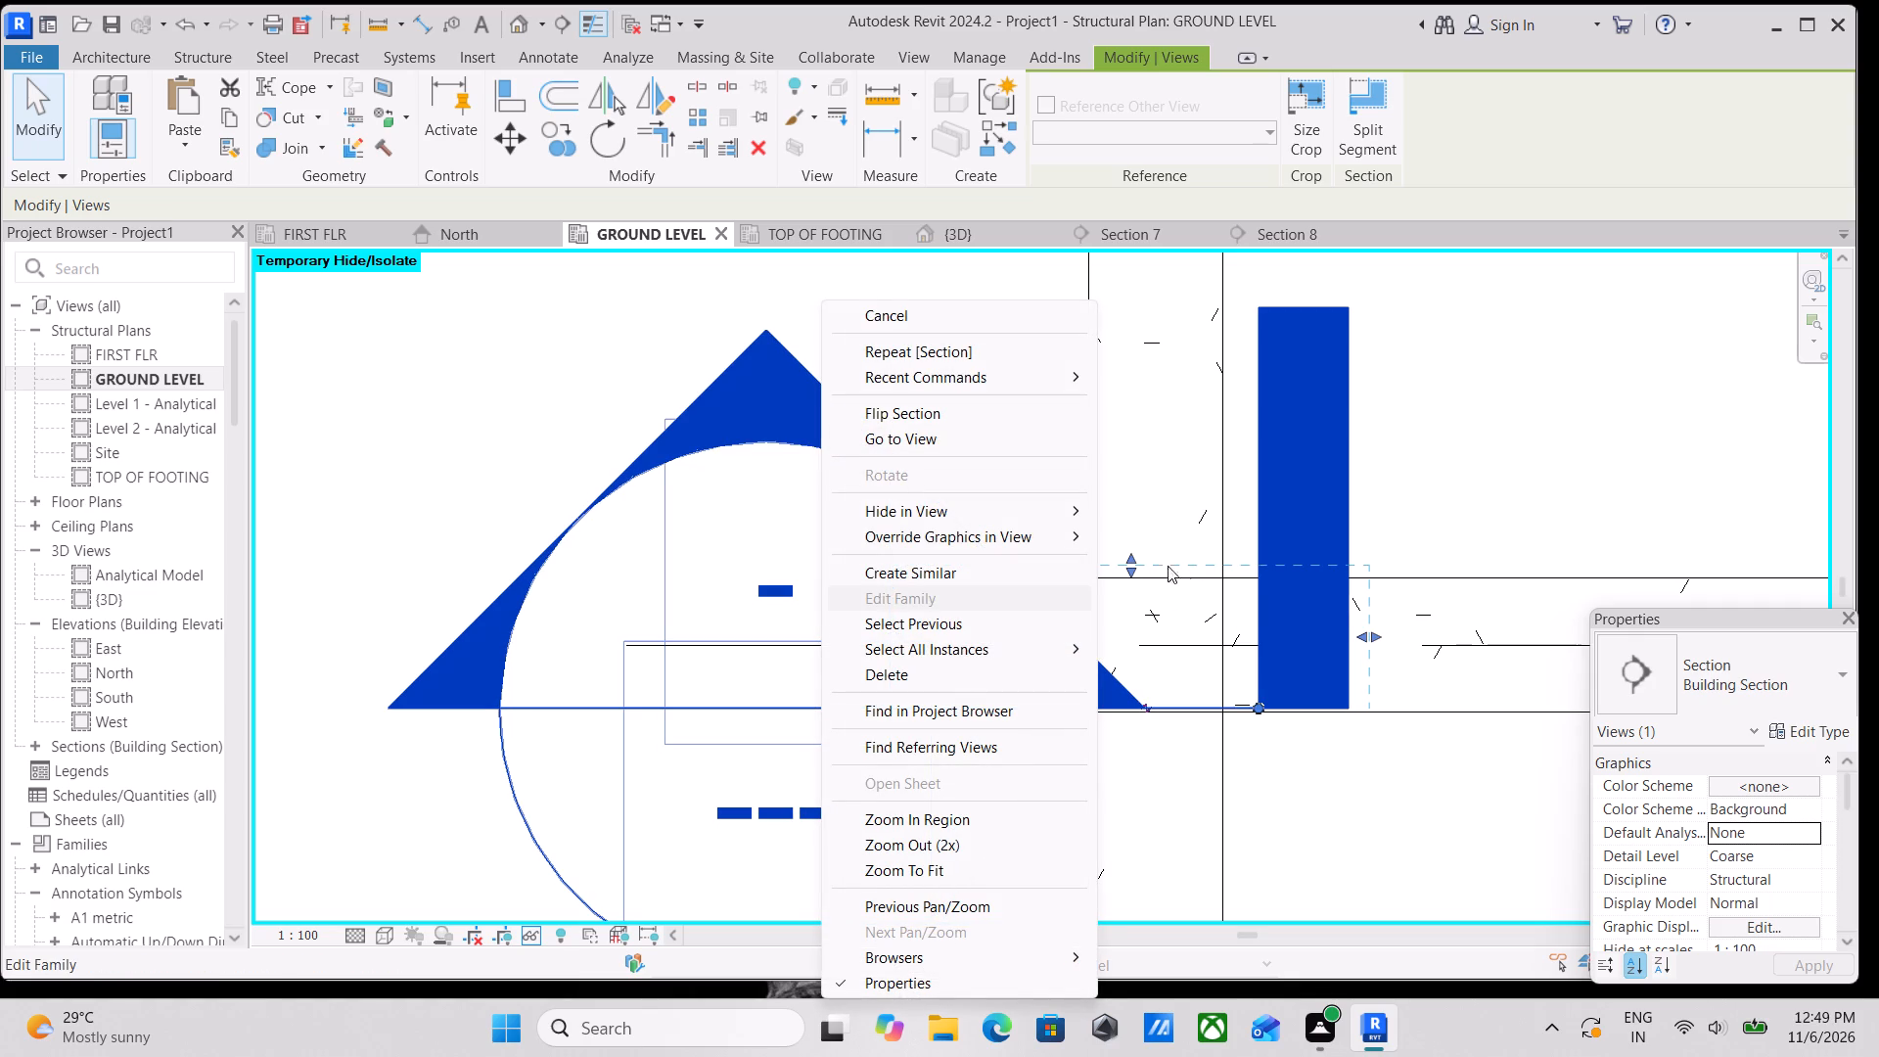
left_click(1142, 559)
left_click_drag(1142, 558, 1140, 568)
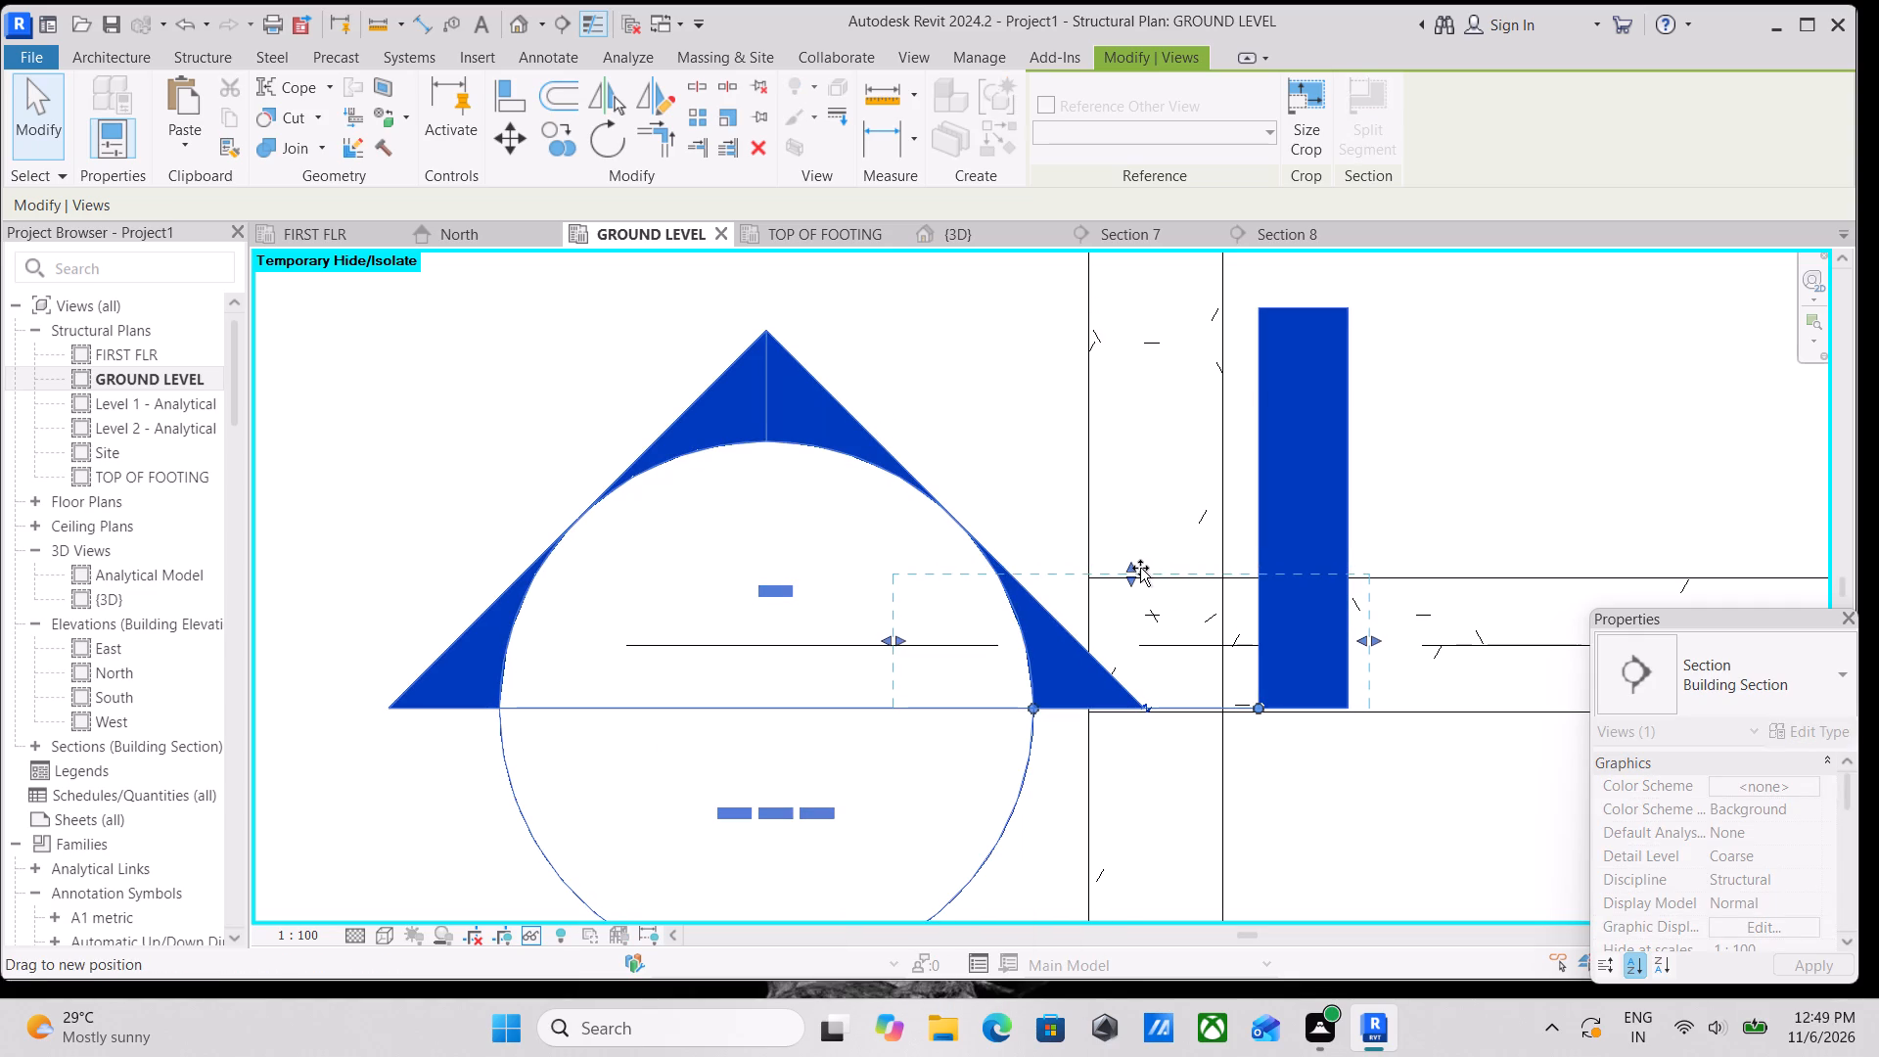
left_click_drag(1140, 568, 1139, 574)
Open the new section's view and examine the column and beam reinforcement at GROUND LEVEL and FIRST FLR.
right_click(734, 425)
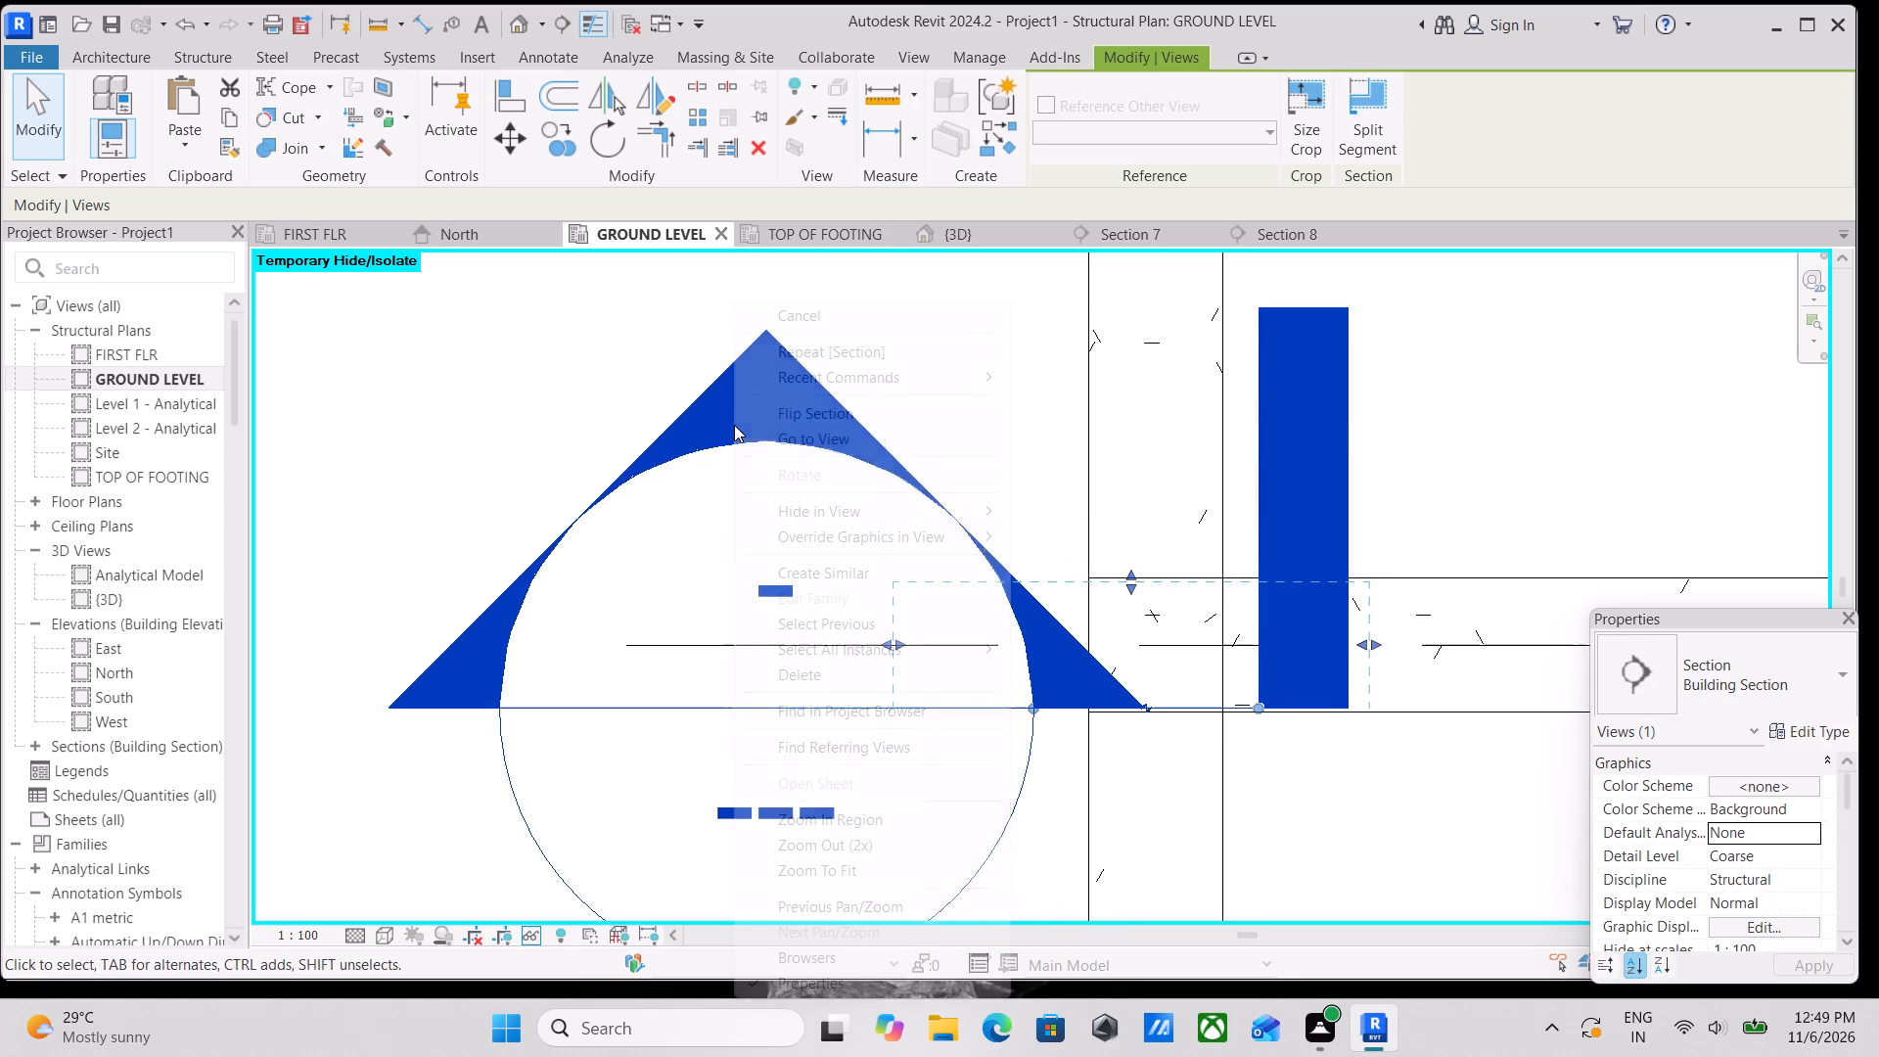
left_click(886, 443)
scroll(1151, 737, "up", 3)
scroll(970, 739, "up", 2)
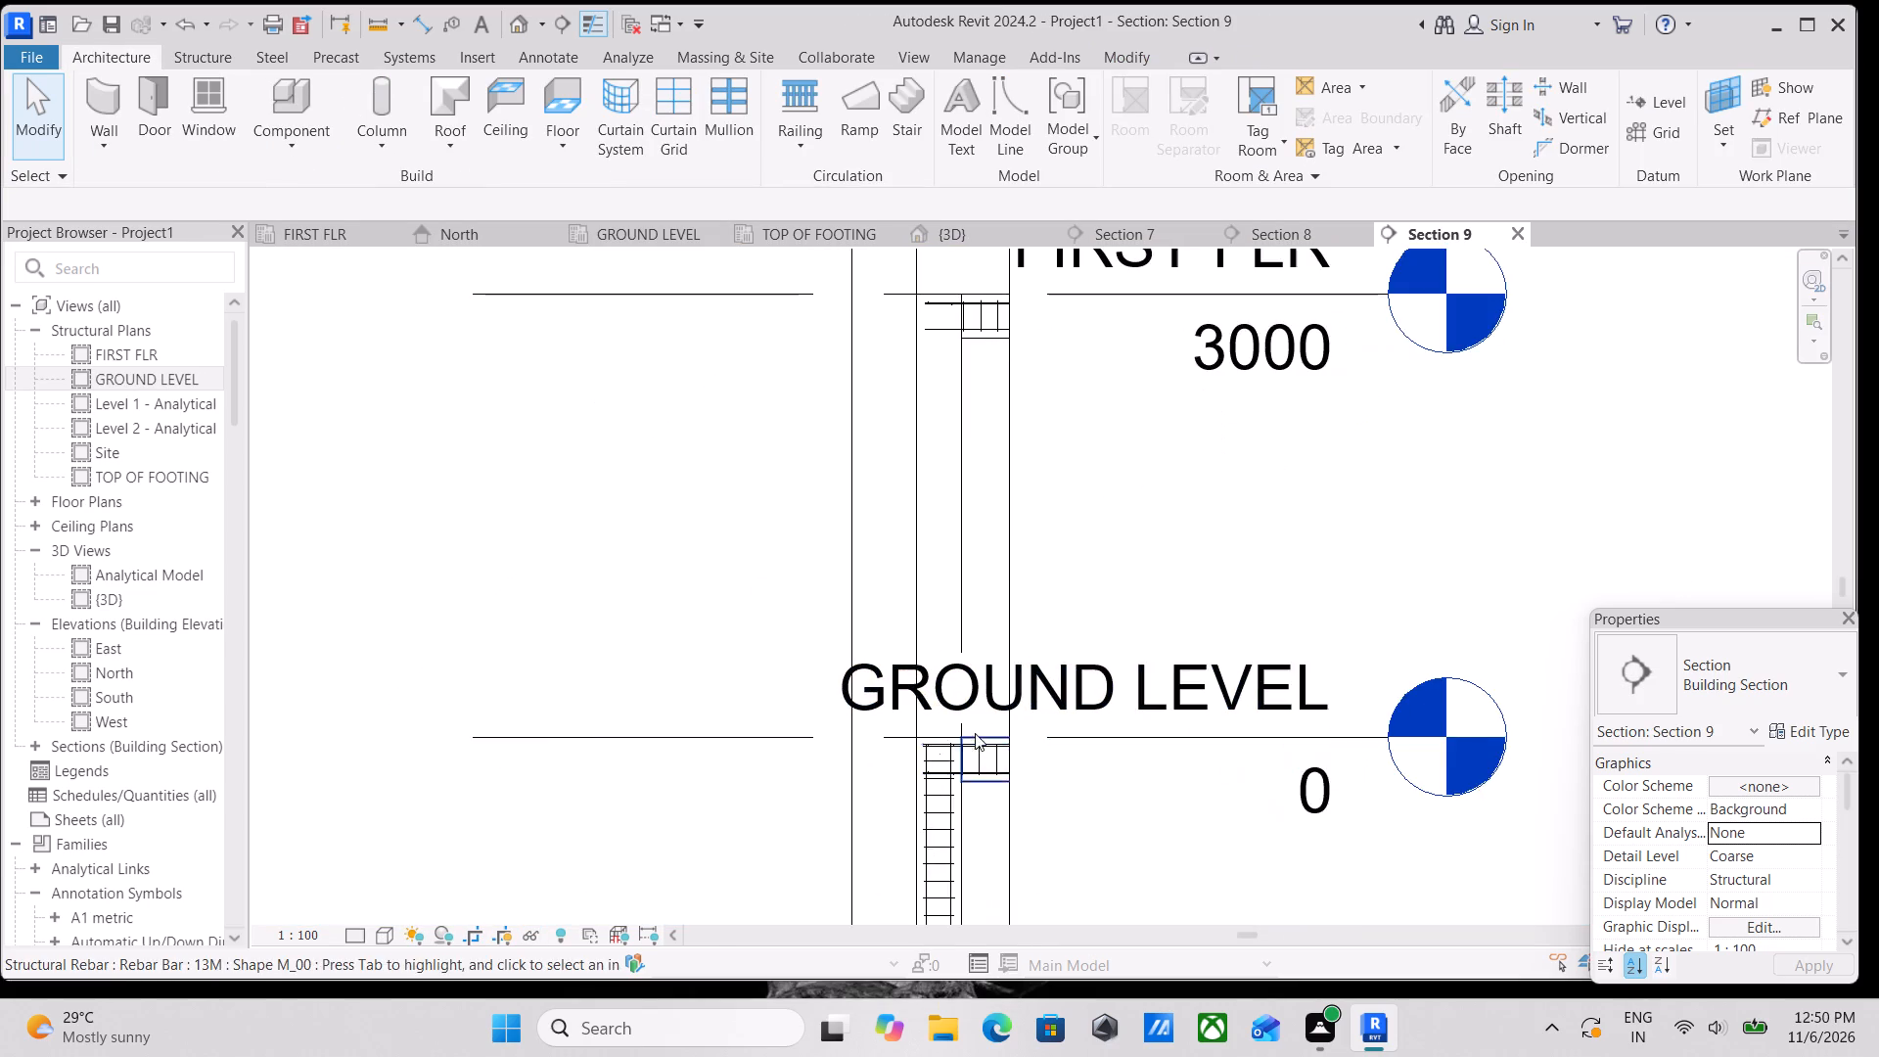
scroll(975, 729, "up", 3)
scroll(975, 728, "down", 6)
middle_click_drag(975, 728, 1007, 802)
scroll(997, 625, "up", 3)
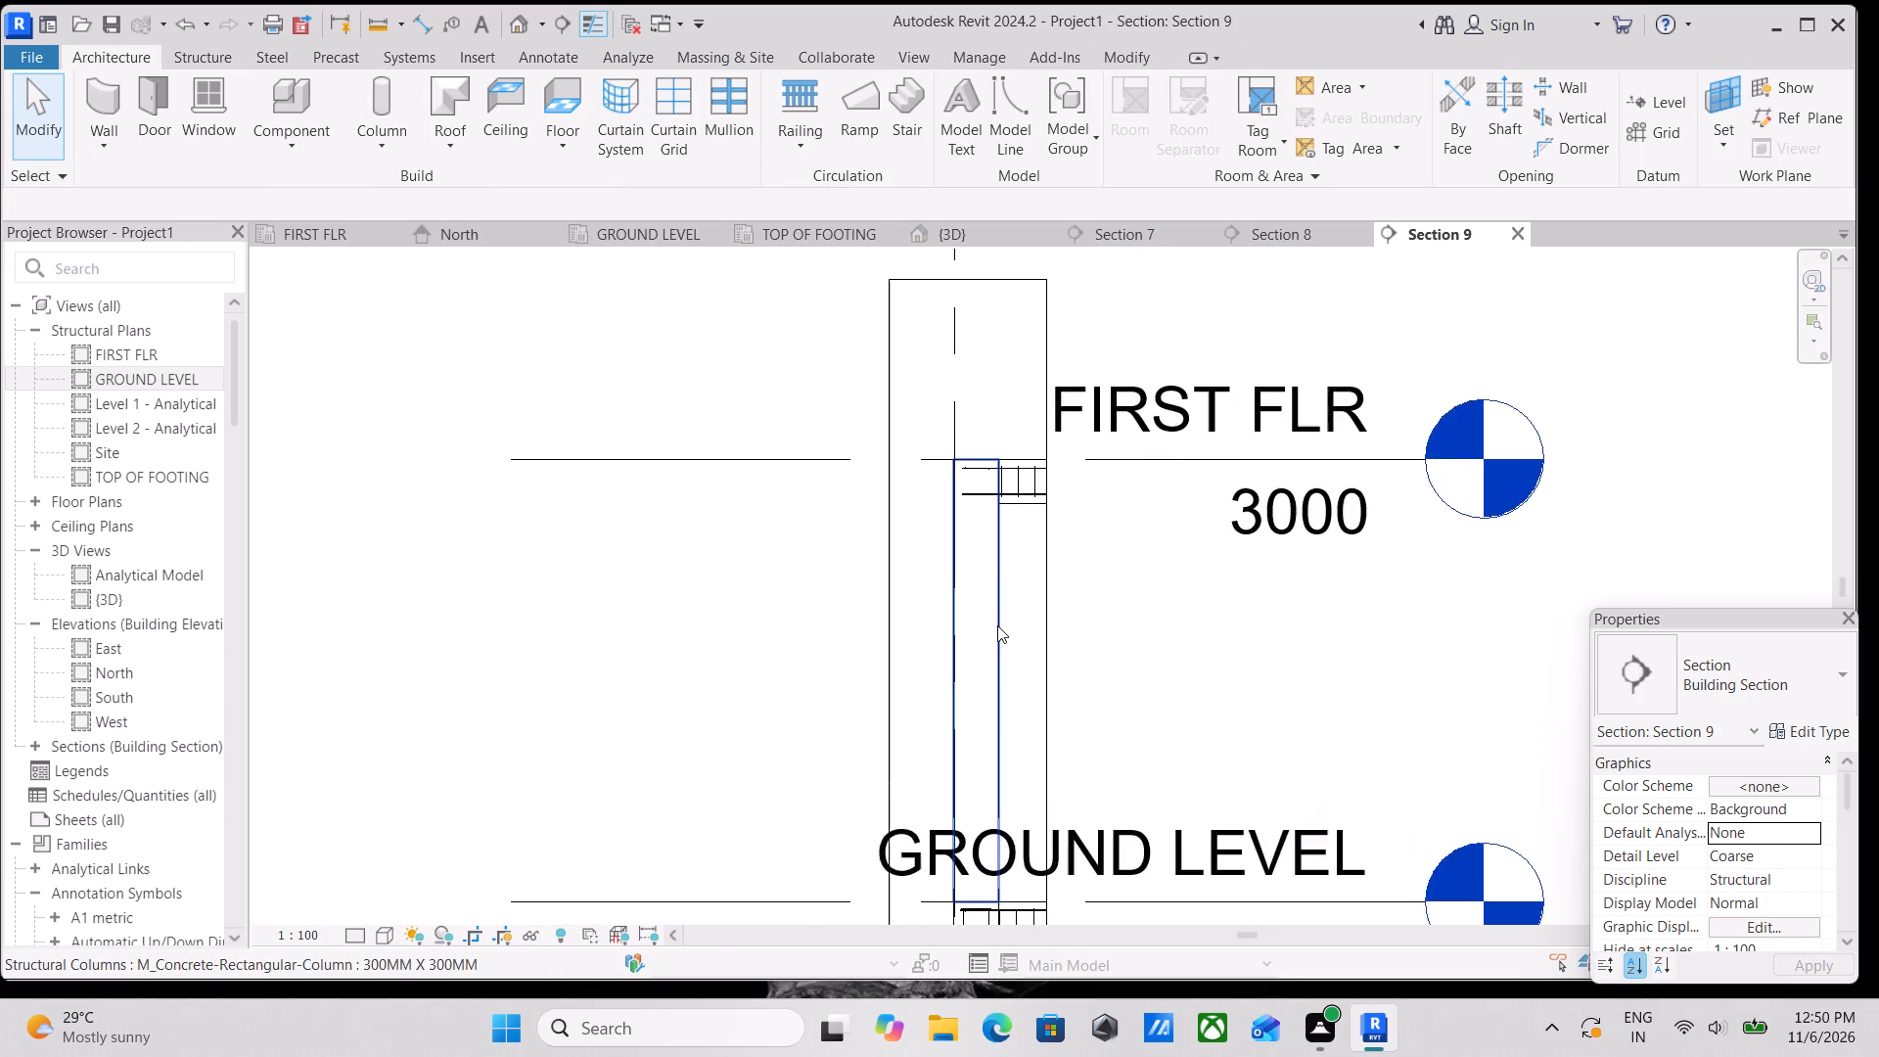
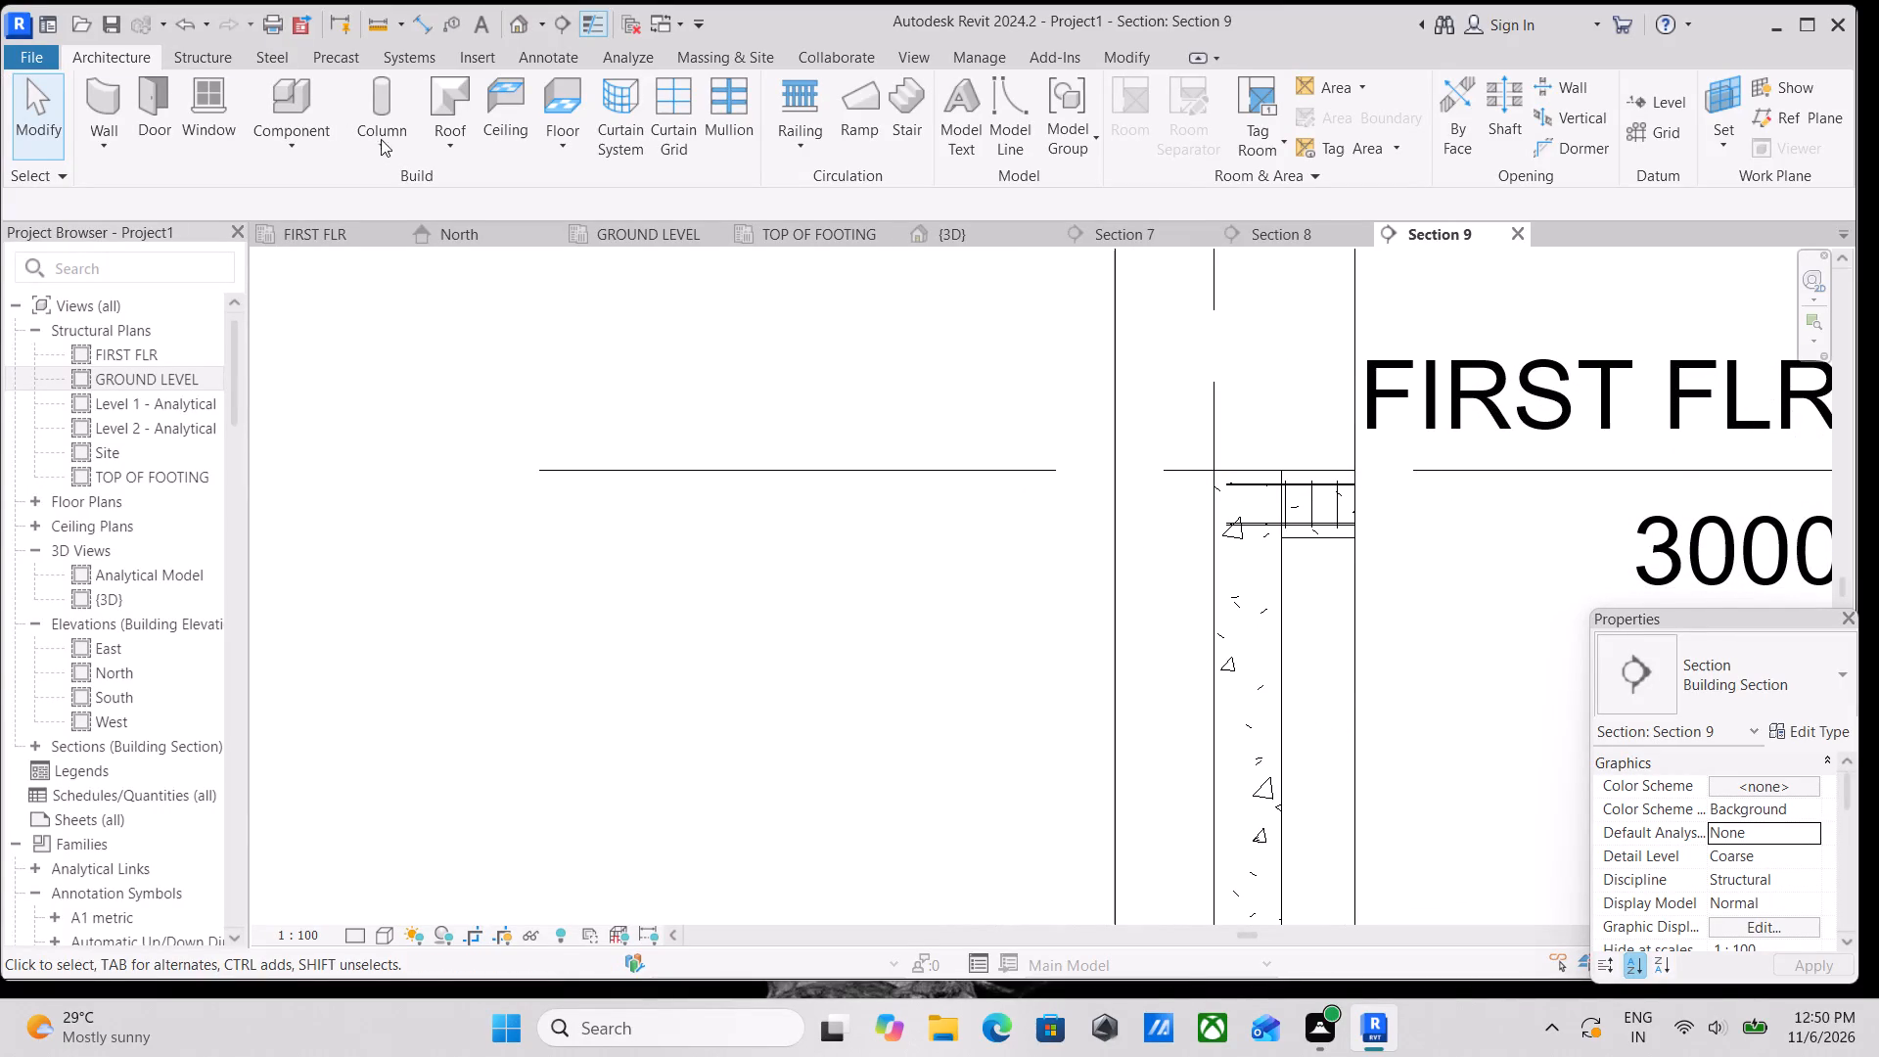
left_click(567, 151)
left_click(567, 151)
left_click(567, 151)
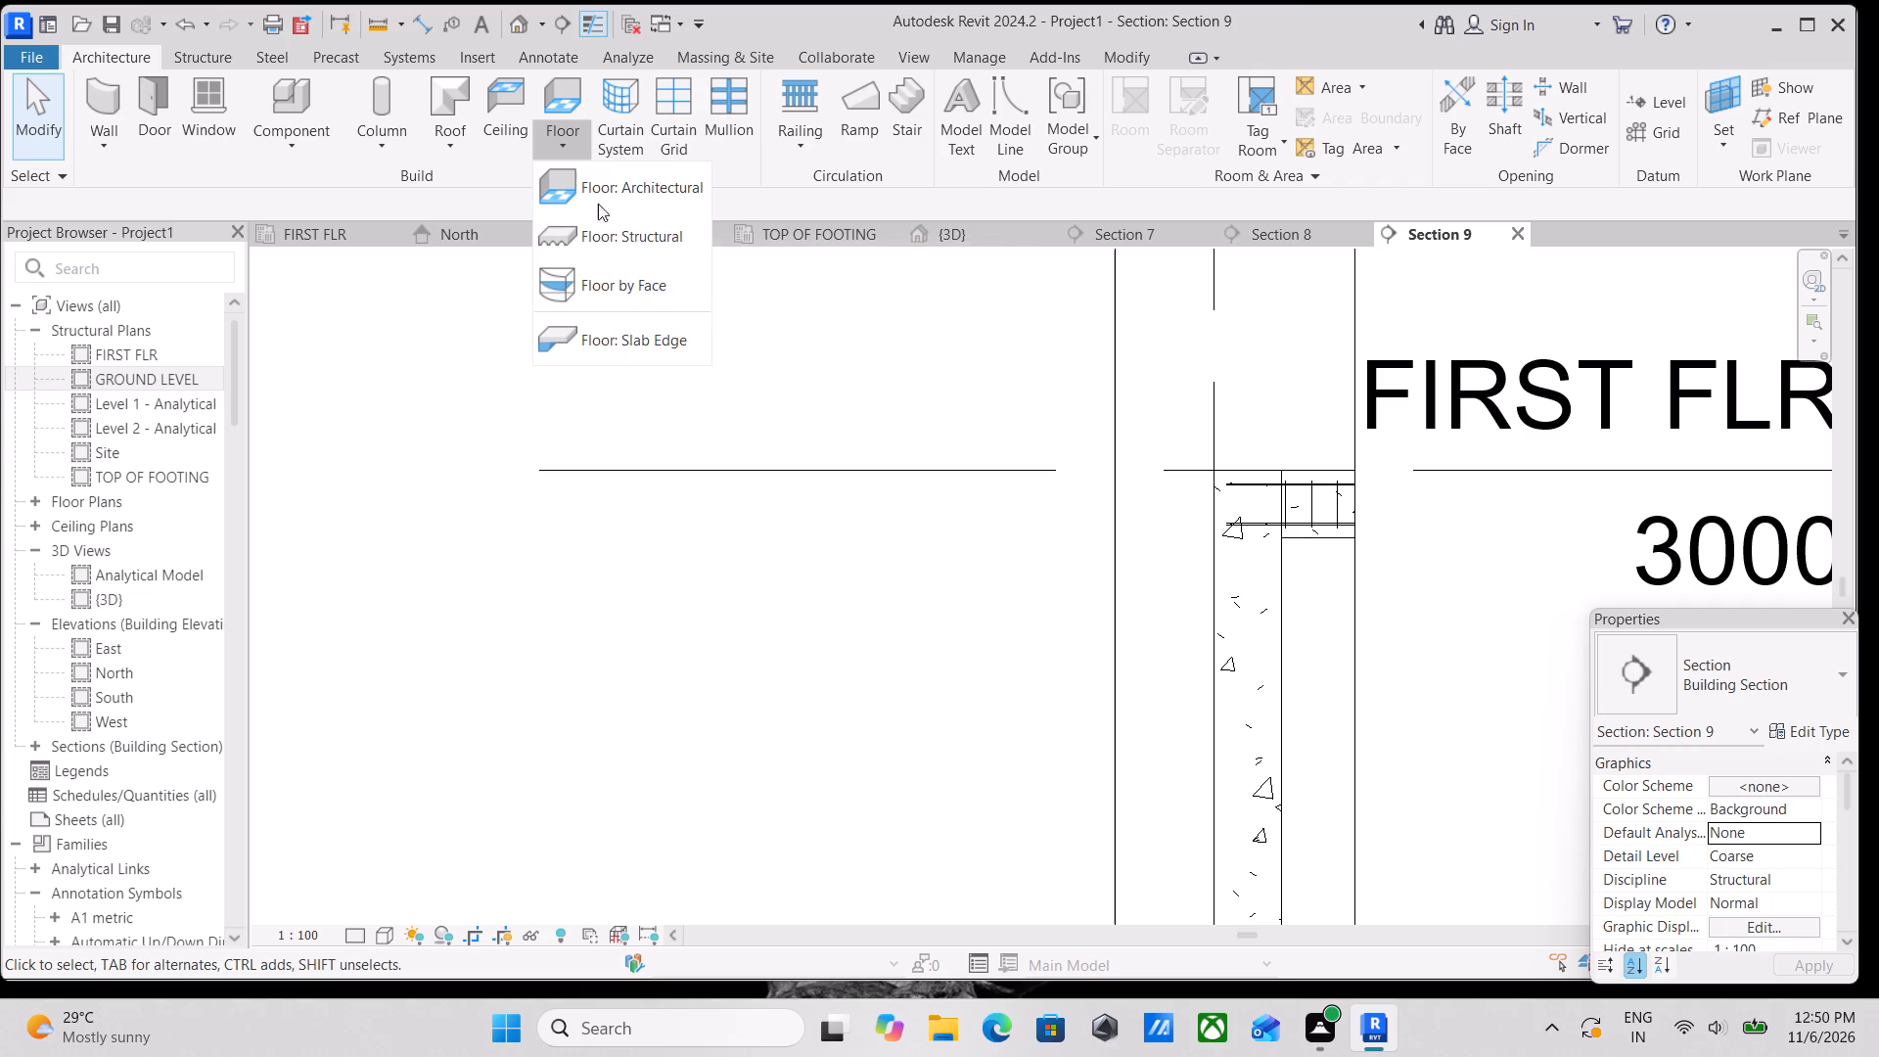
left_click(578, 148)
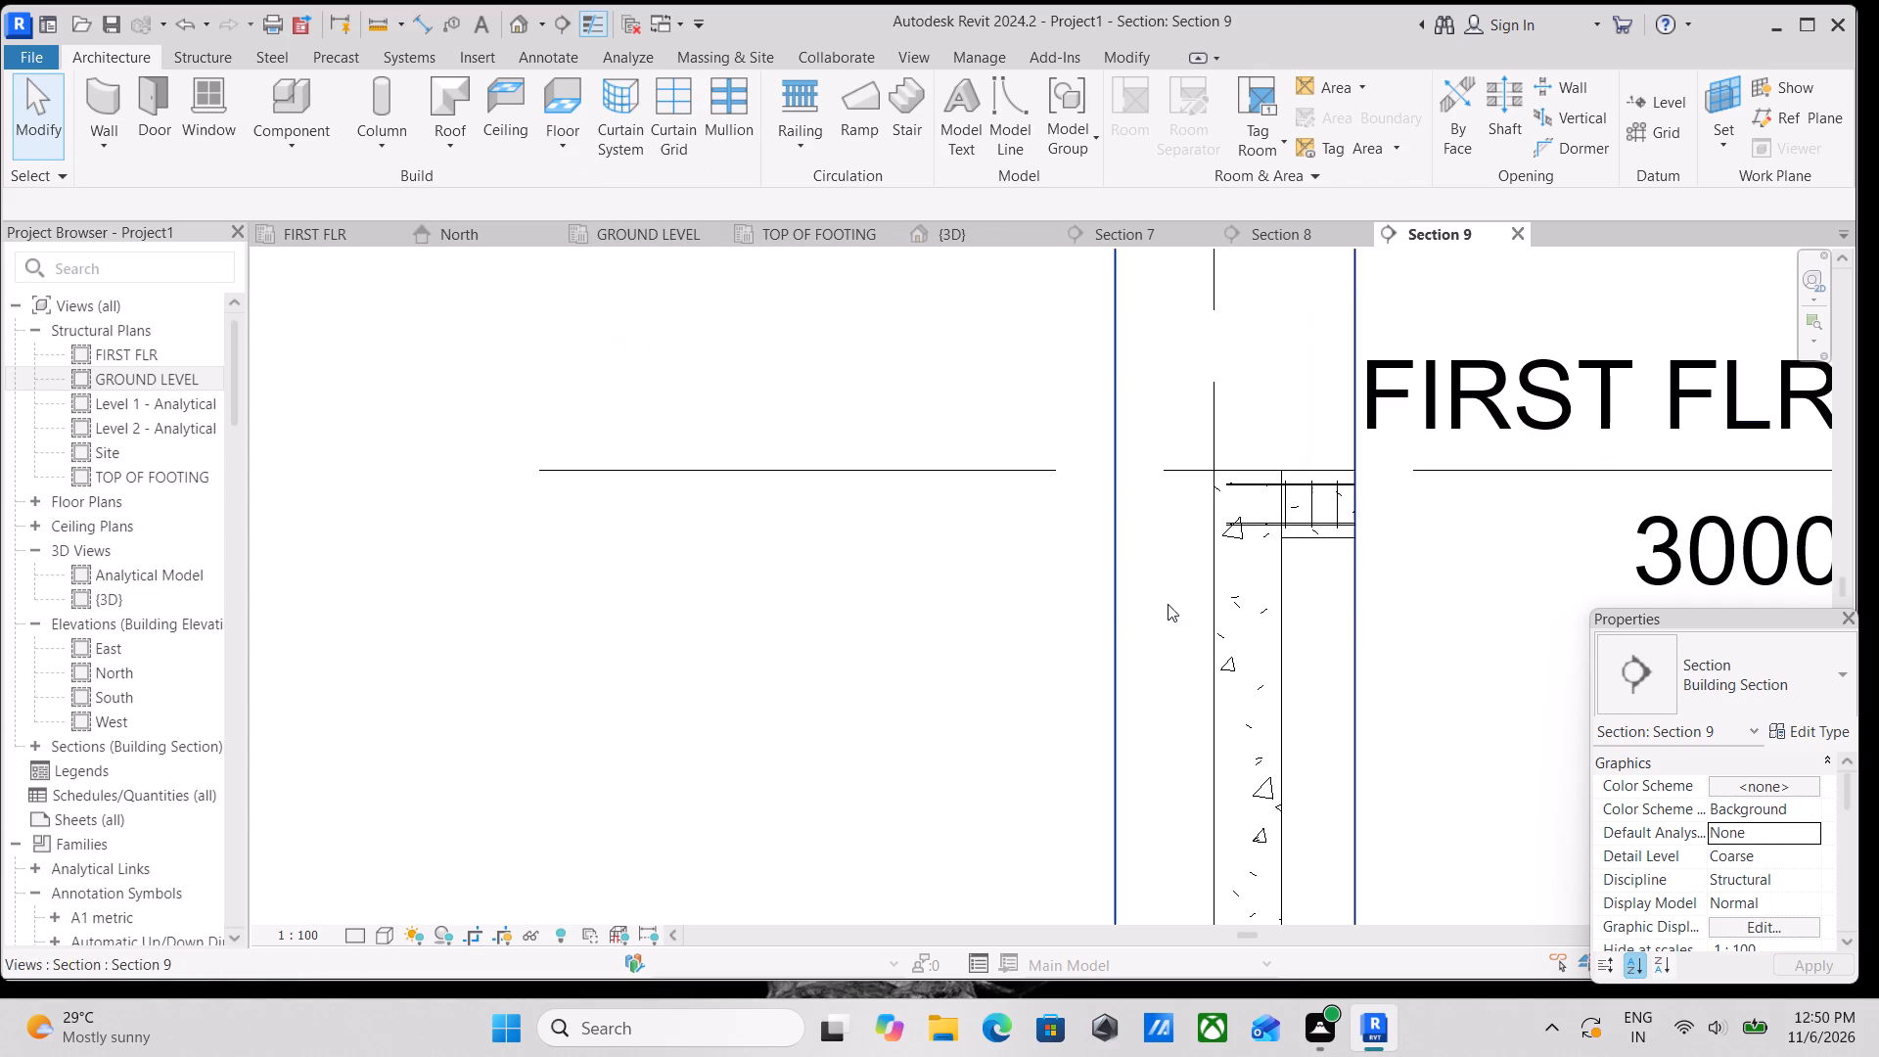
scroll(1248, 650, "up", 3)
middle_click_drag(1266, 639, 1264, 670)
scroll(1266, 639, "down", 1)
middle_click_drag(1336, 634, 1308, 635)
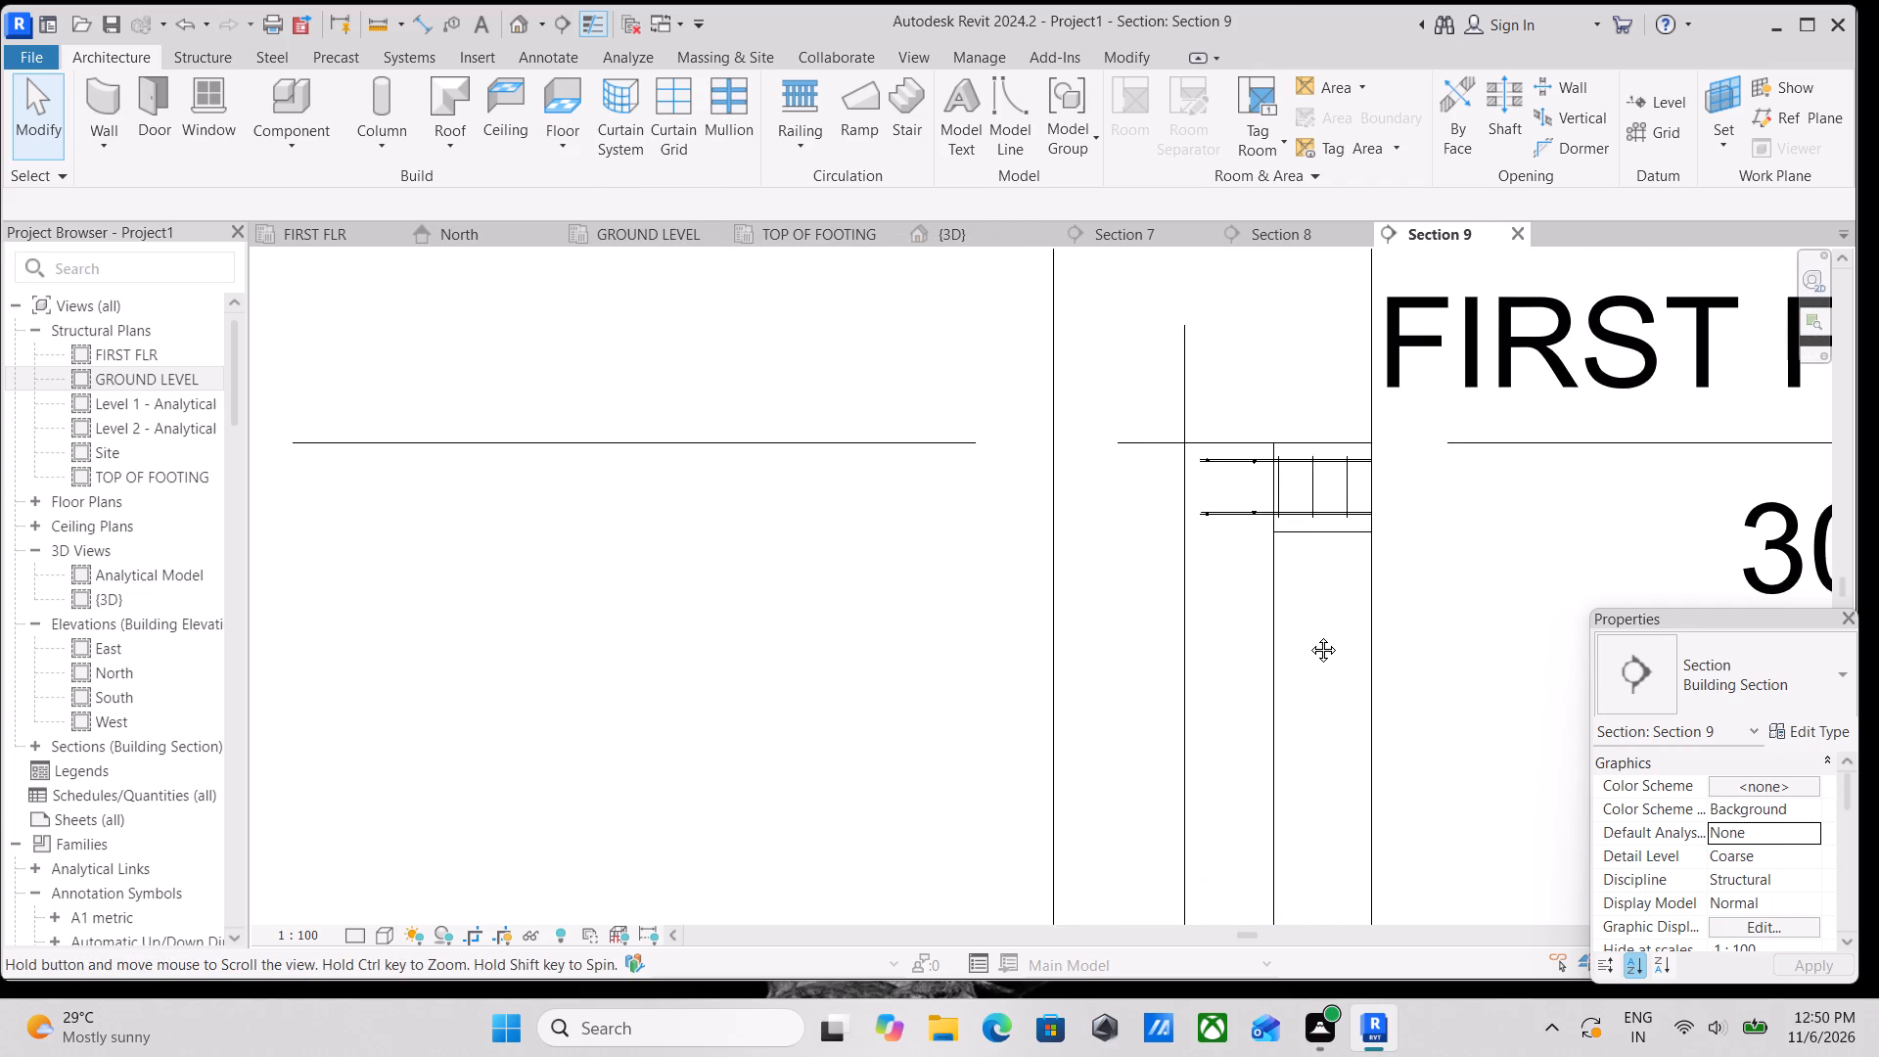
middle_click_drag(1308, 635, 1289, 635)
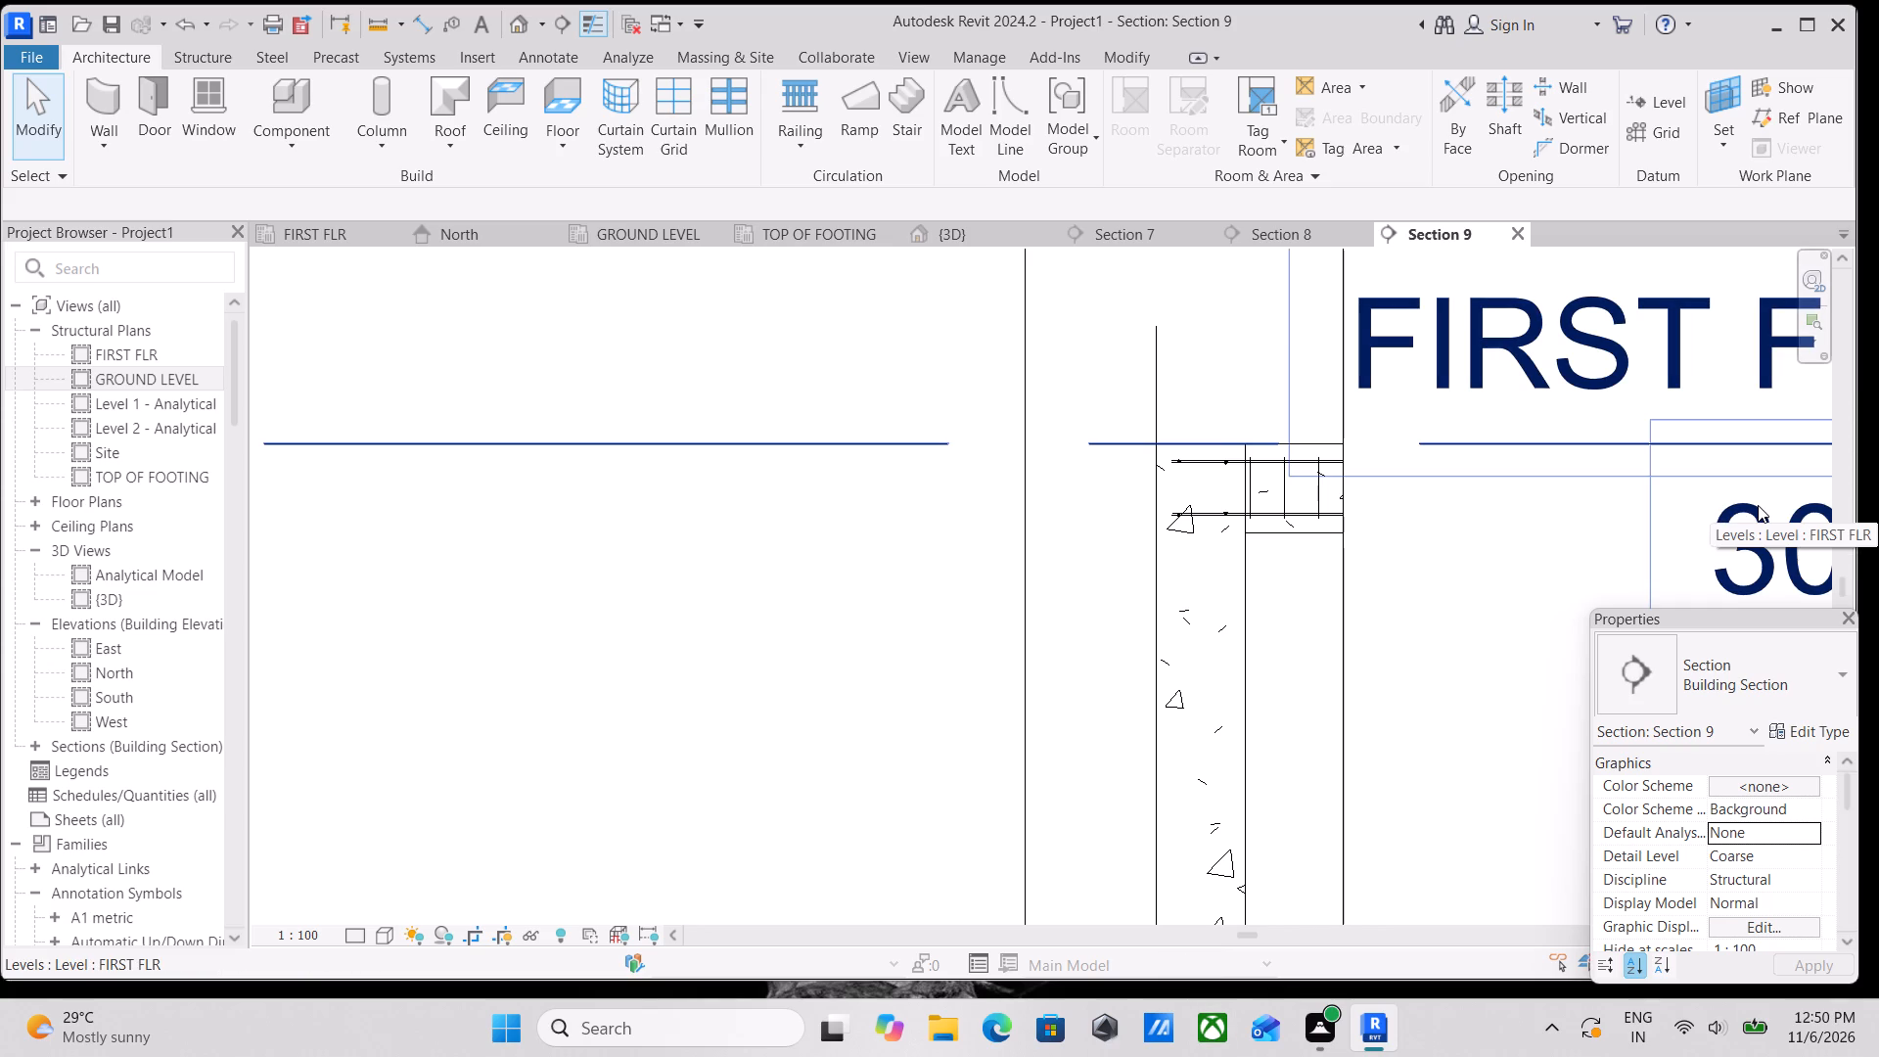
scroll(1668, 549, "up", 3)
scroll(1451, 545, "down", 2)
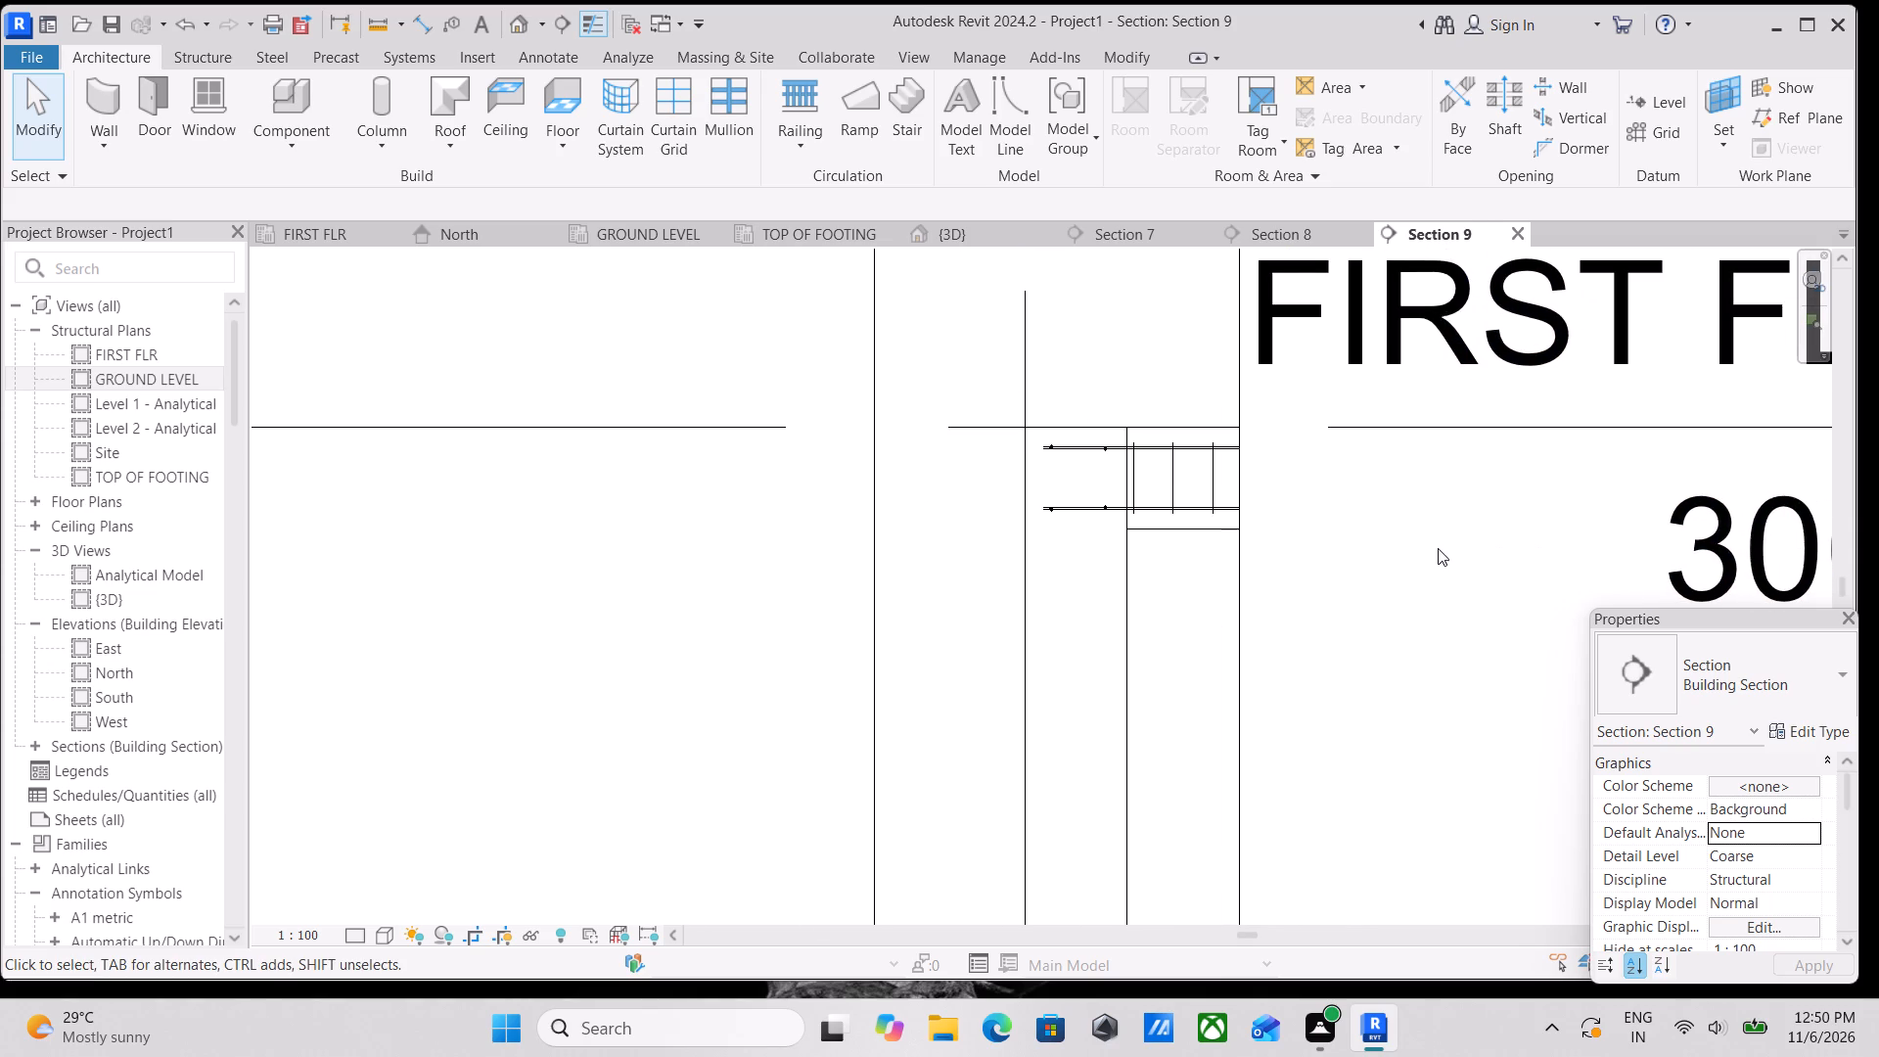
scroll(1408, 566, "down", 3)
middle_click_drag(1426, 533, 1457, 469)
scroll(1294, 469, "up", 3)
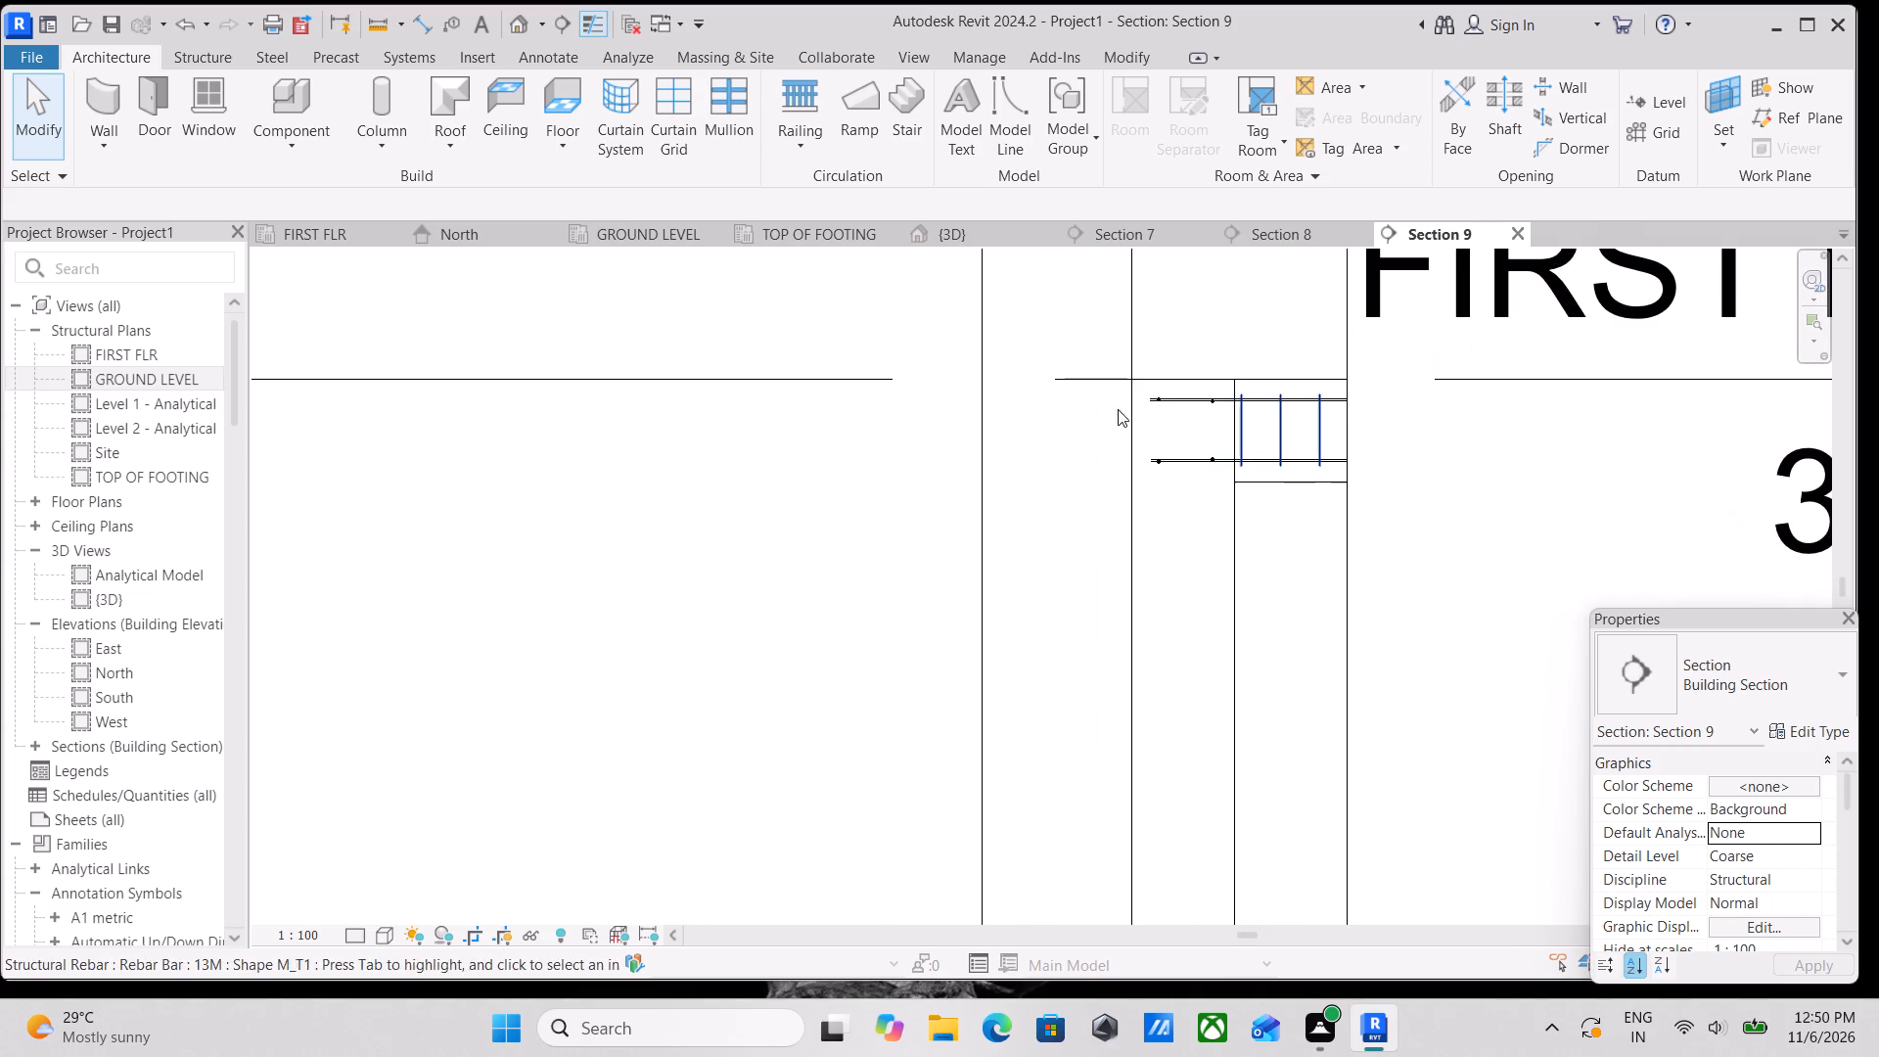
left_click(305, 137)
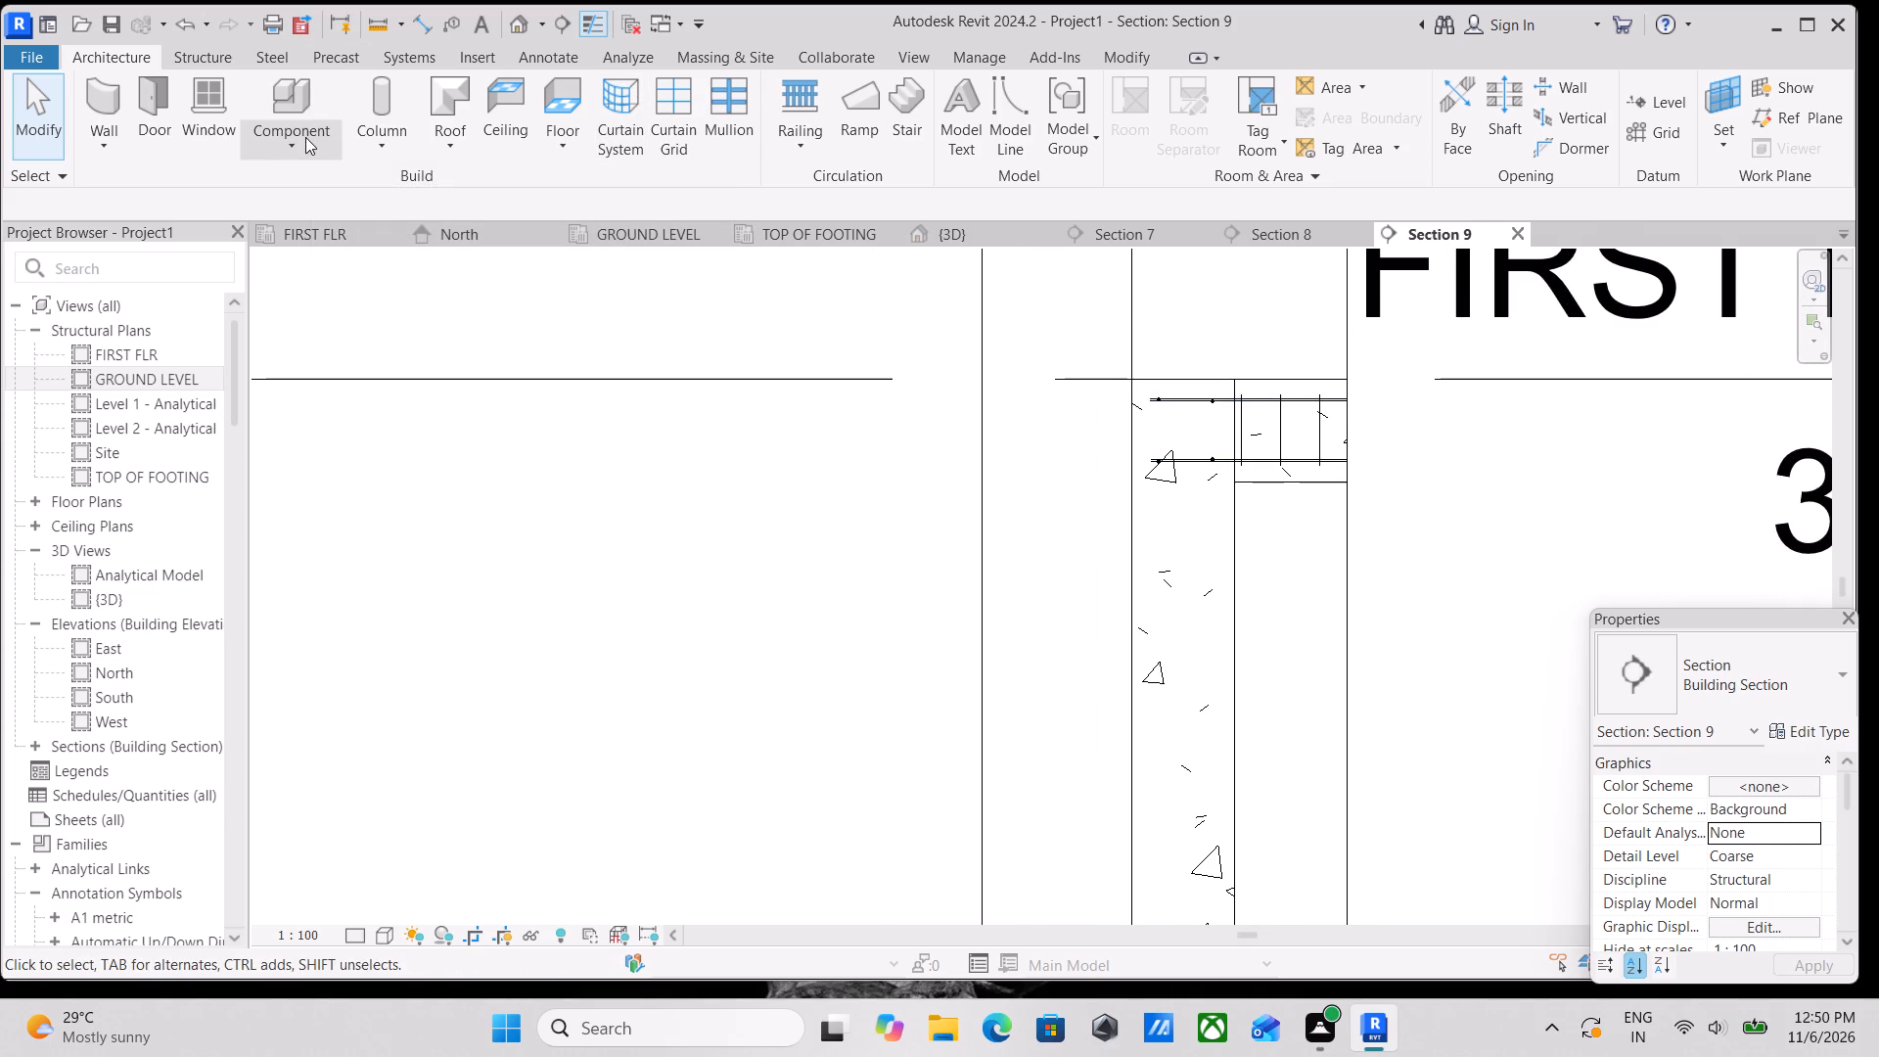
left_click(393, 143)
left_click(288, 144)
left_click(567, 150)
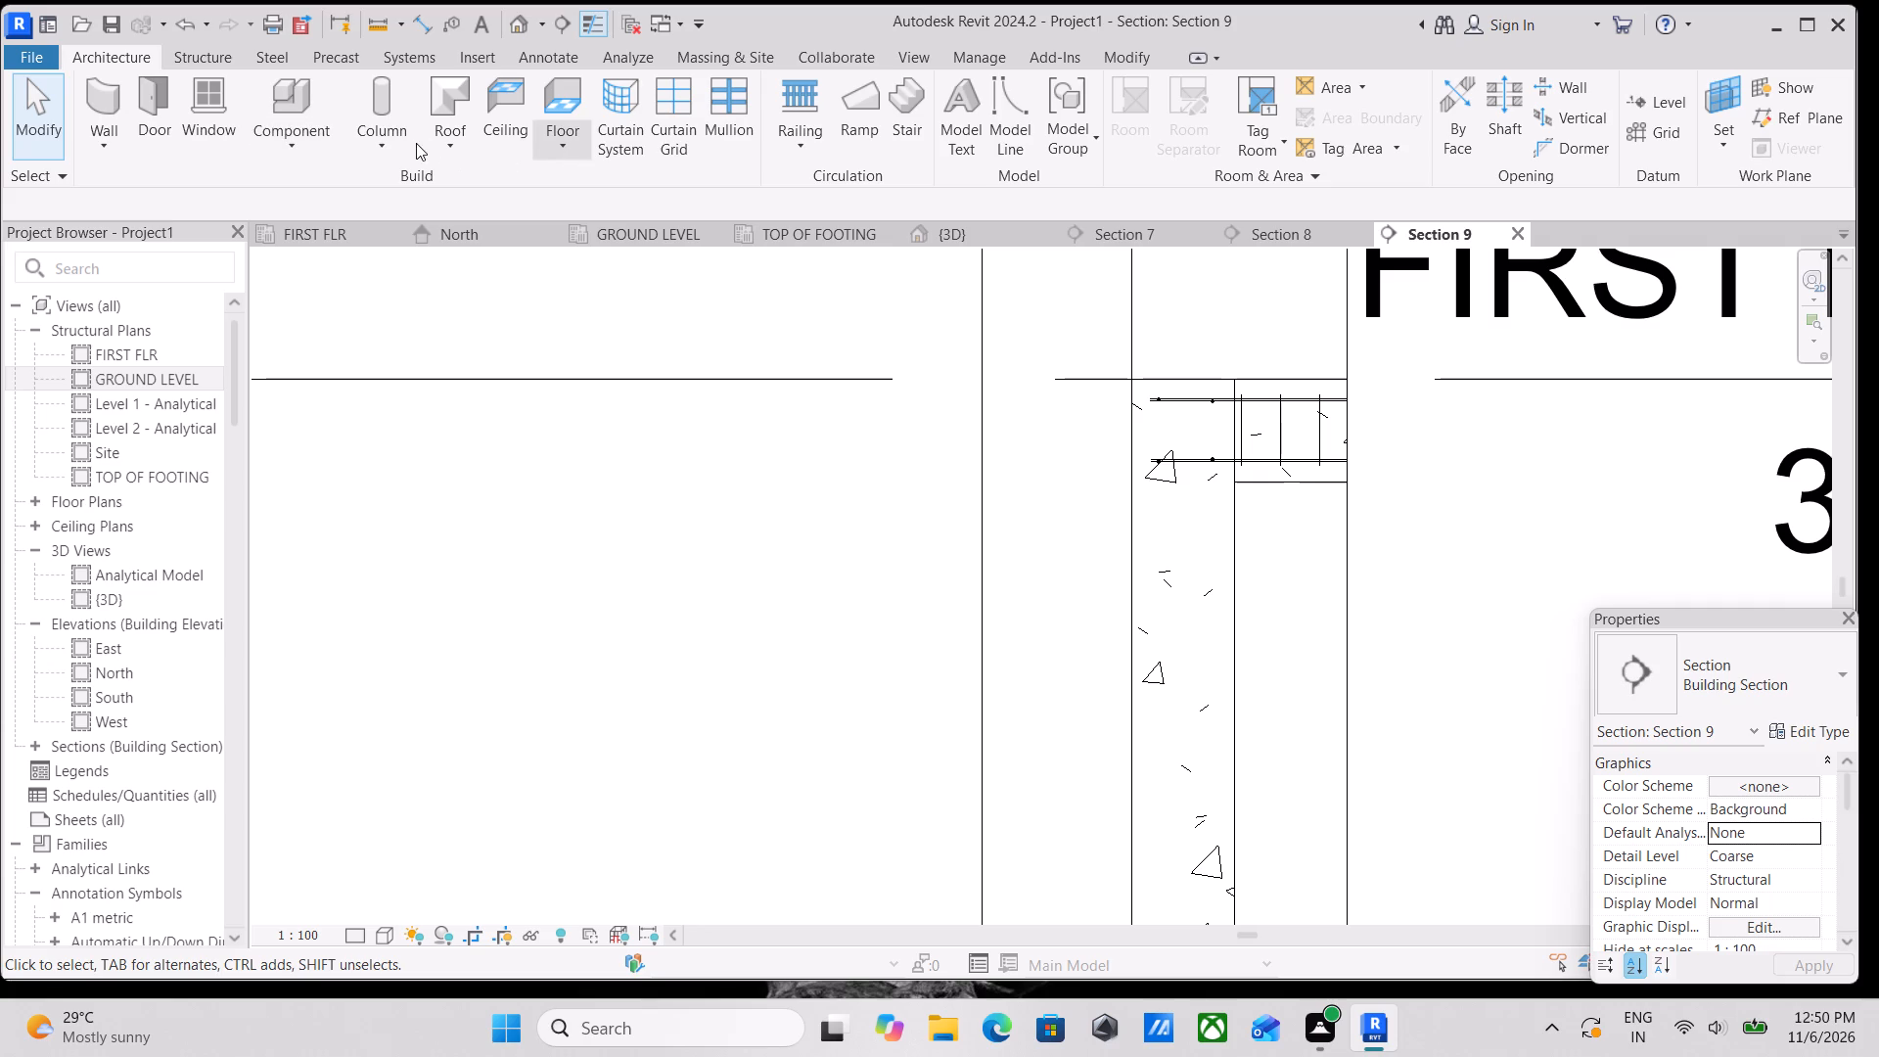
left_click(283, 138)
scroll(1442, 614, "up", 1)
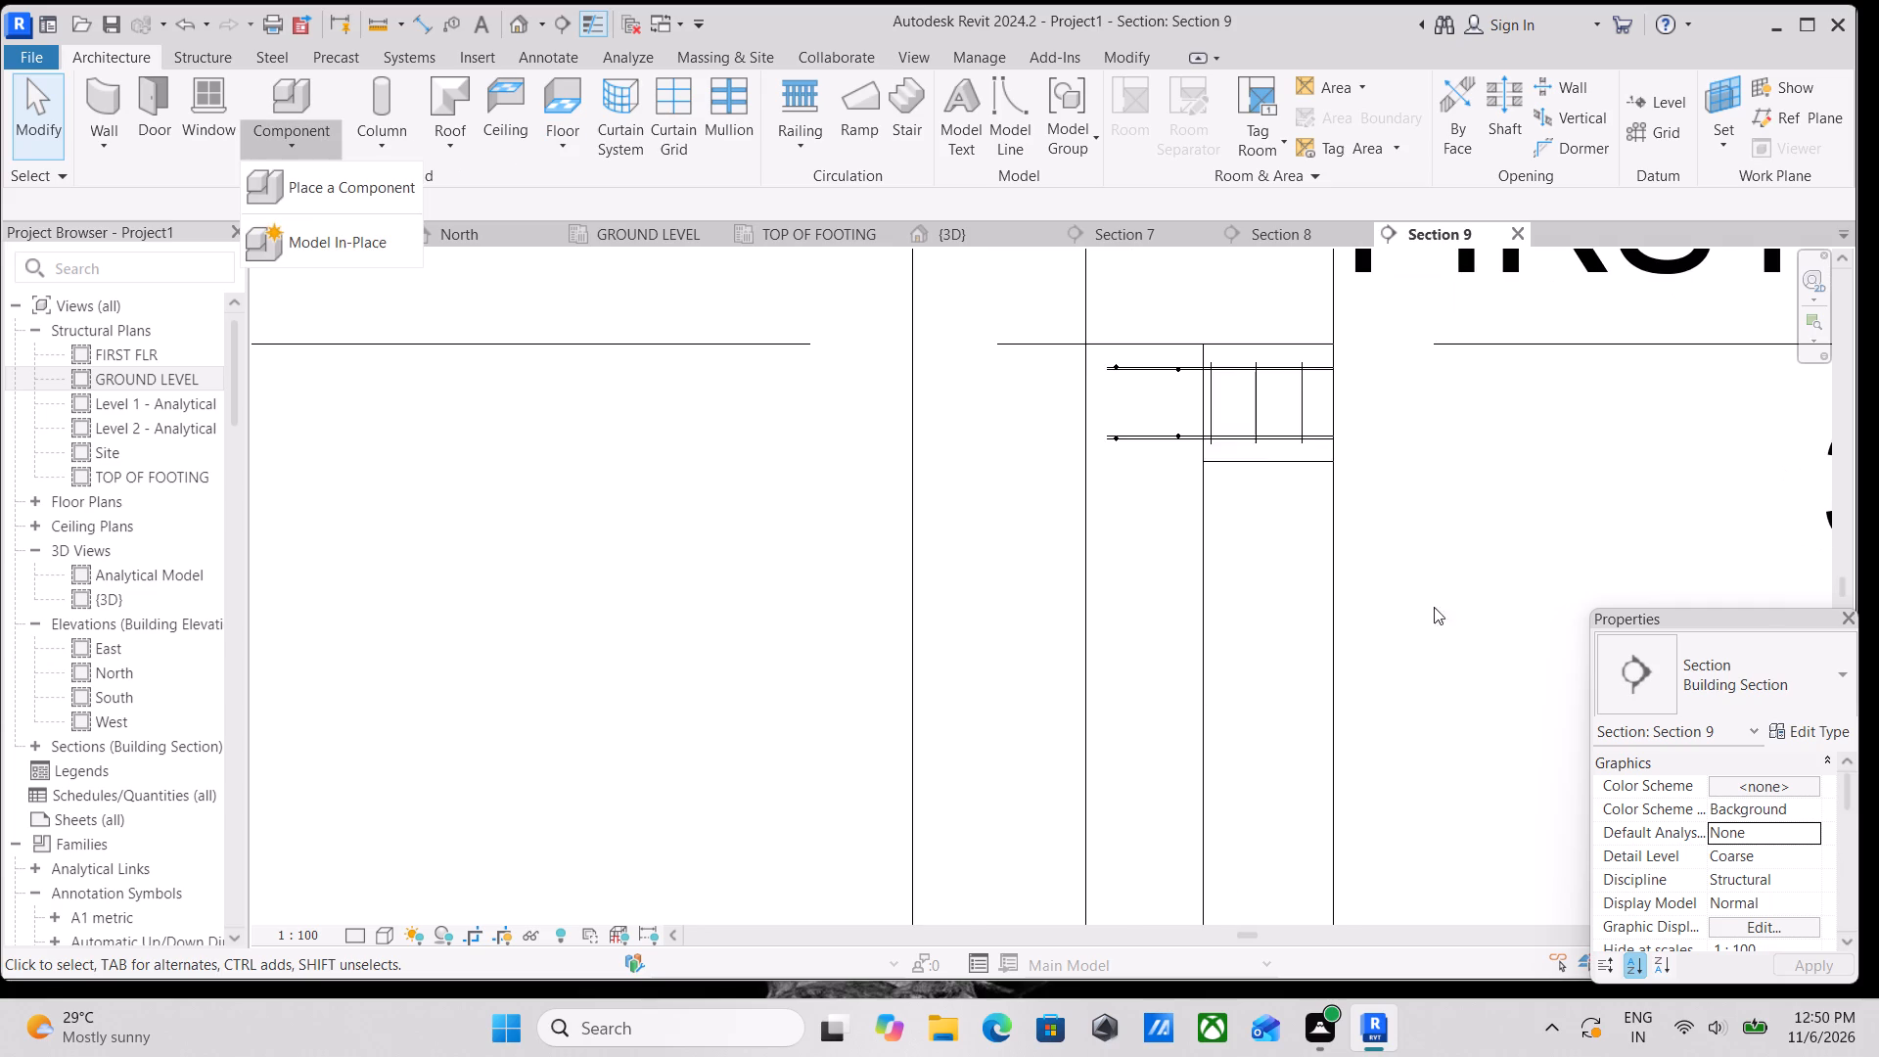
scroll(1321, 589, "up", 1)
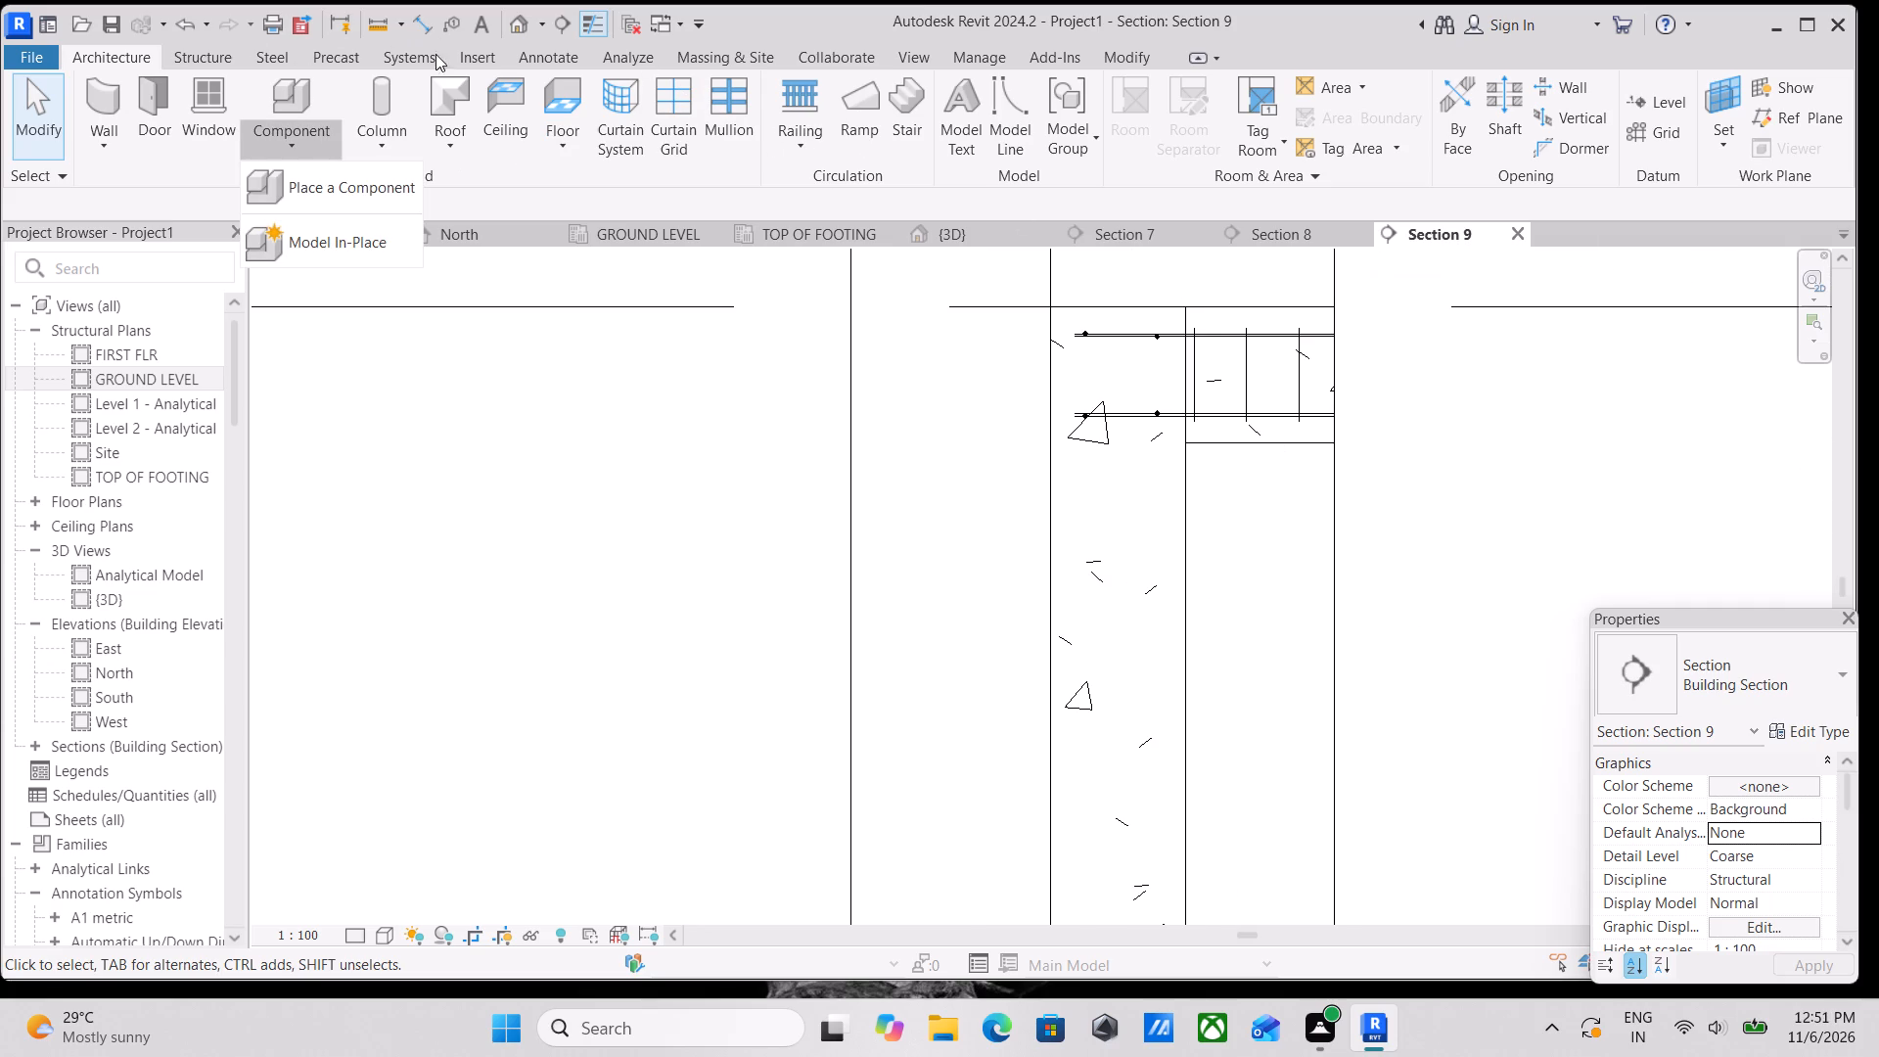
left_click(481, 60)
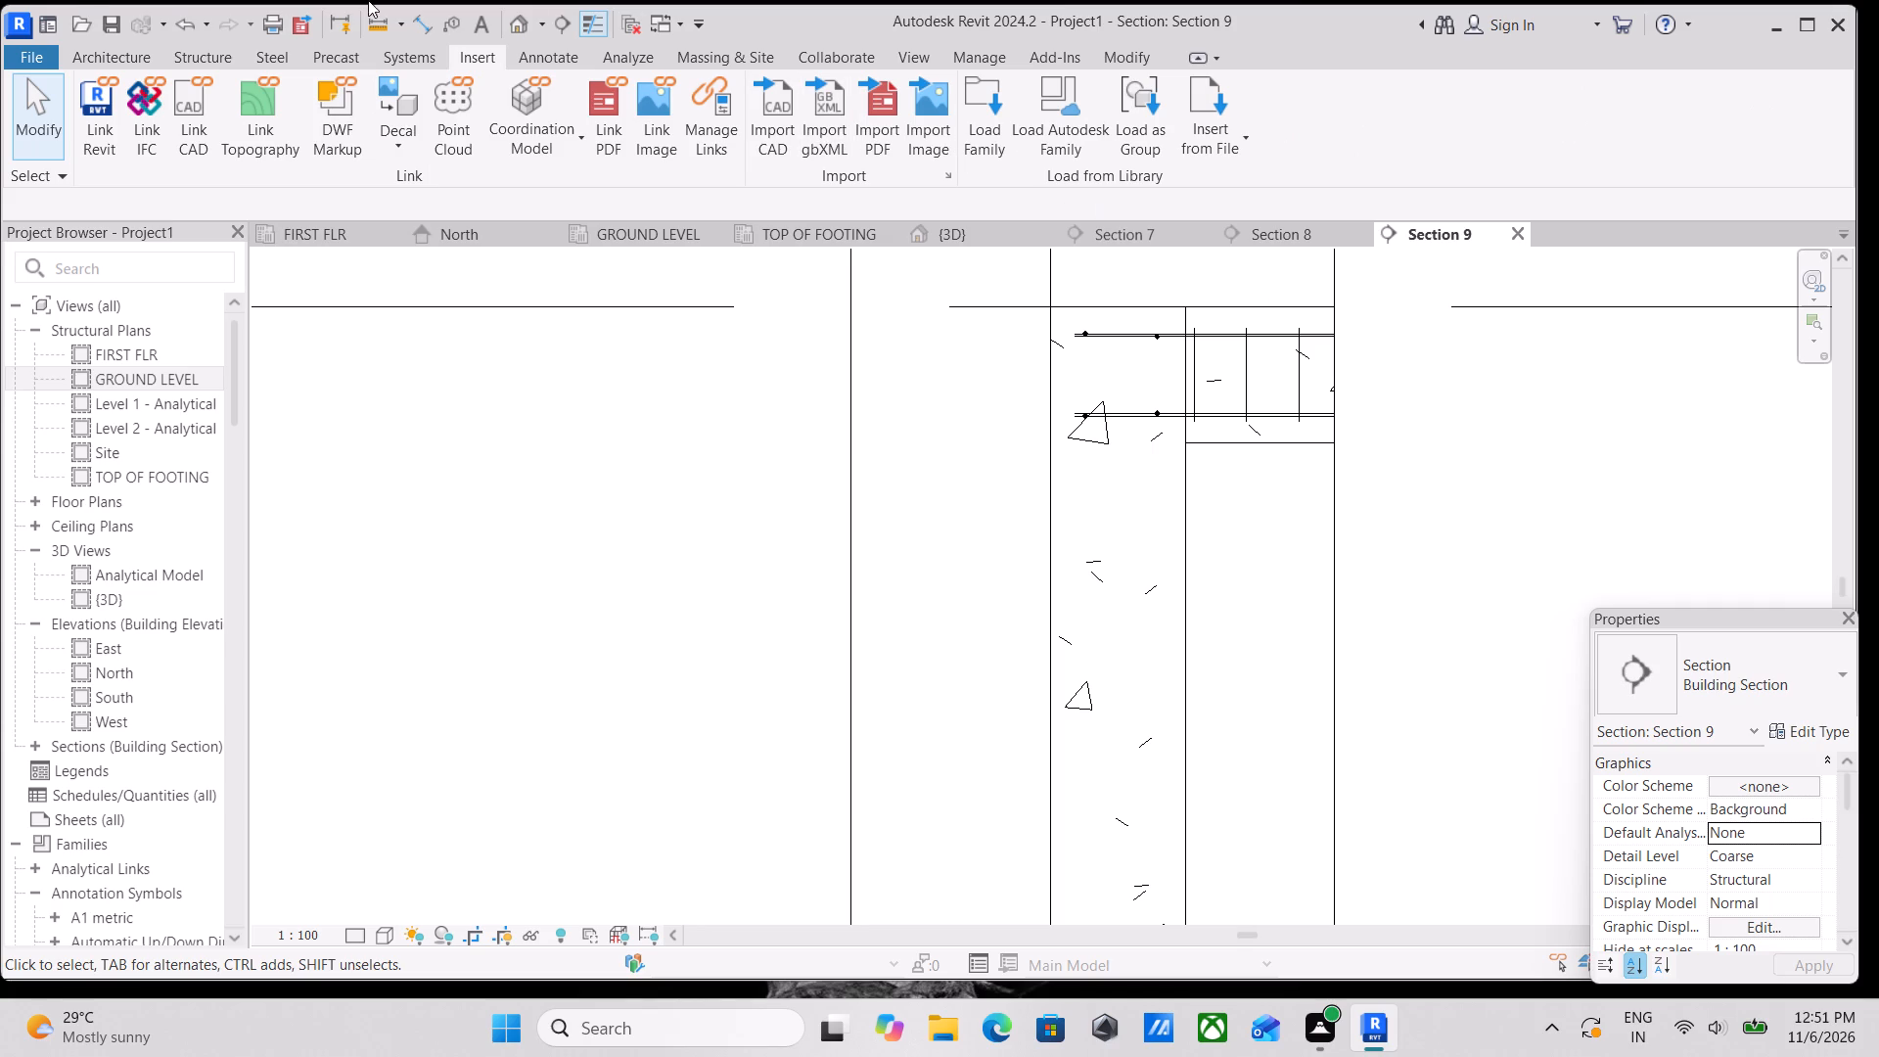
Place a straight 13M rebar of shape M_00, oriented parallel to the work plane, vertically along the concrete column in Section 9.
left_click(193, 59)
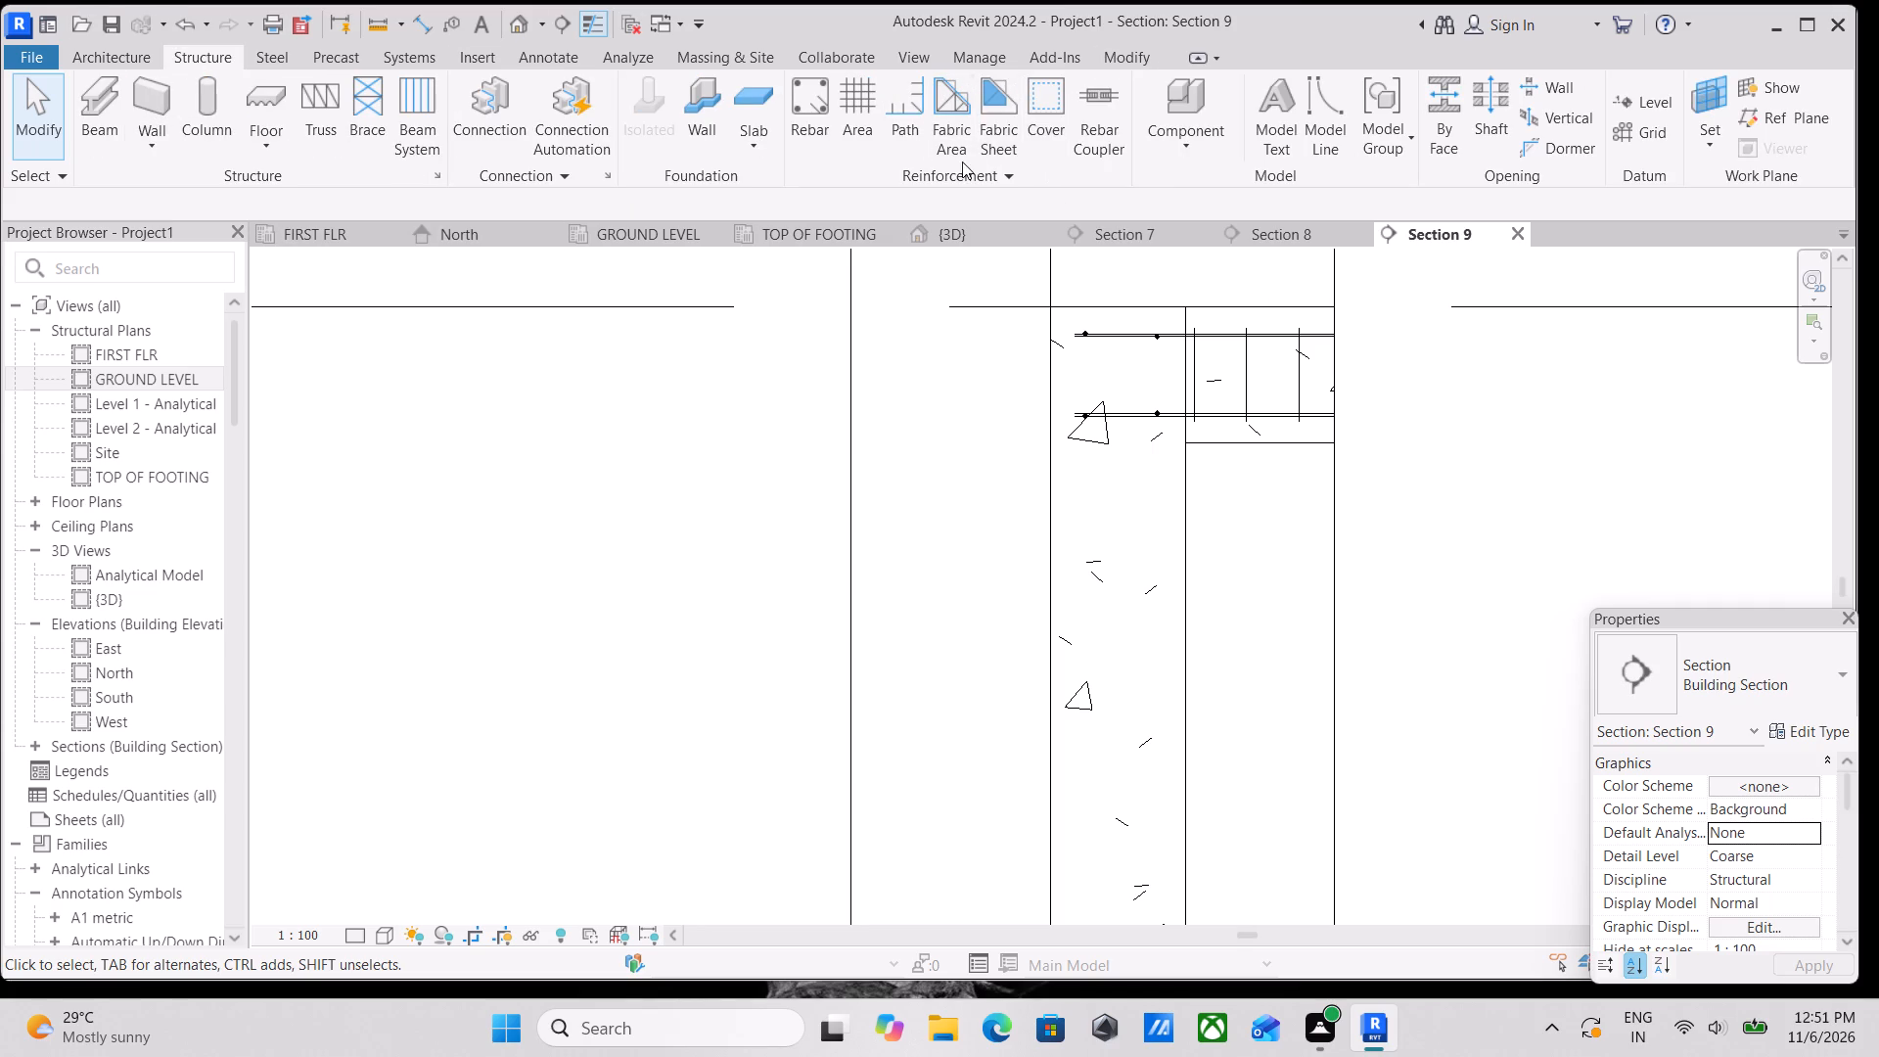
left_click(816, 124)
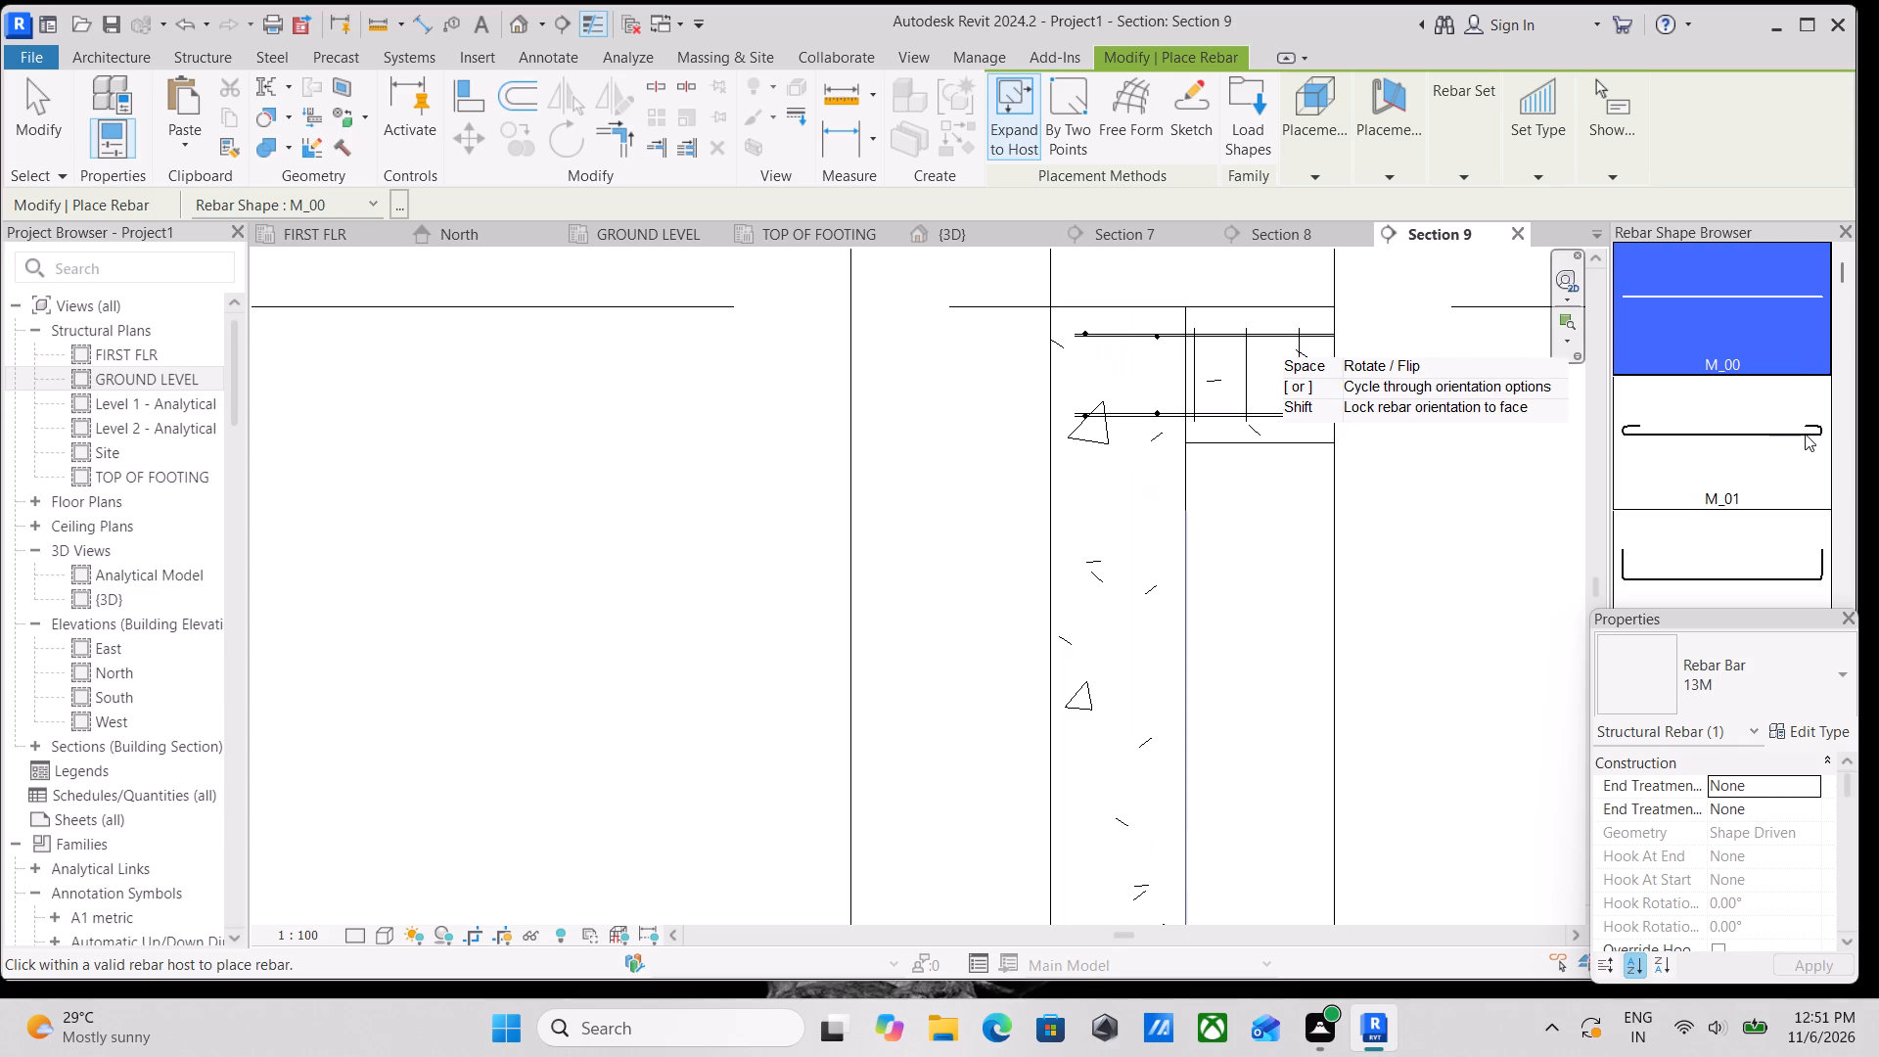
scroll(1770, 413, "up", 1)
left_click(1394, 168)
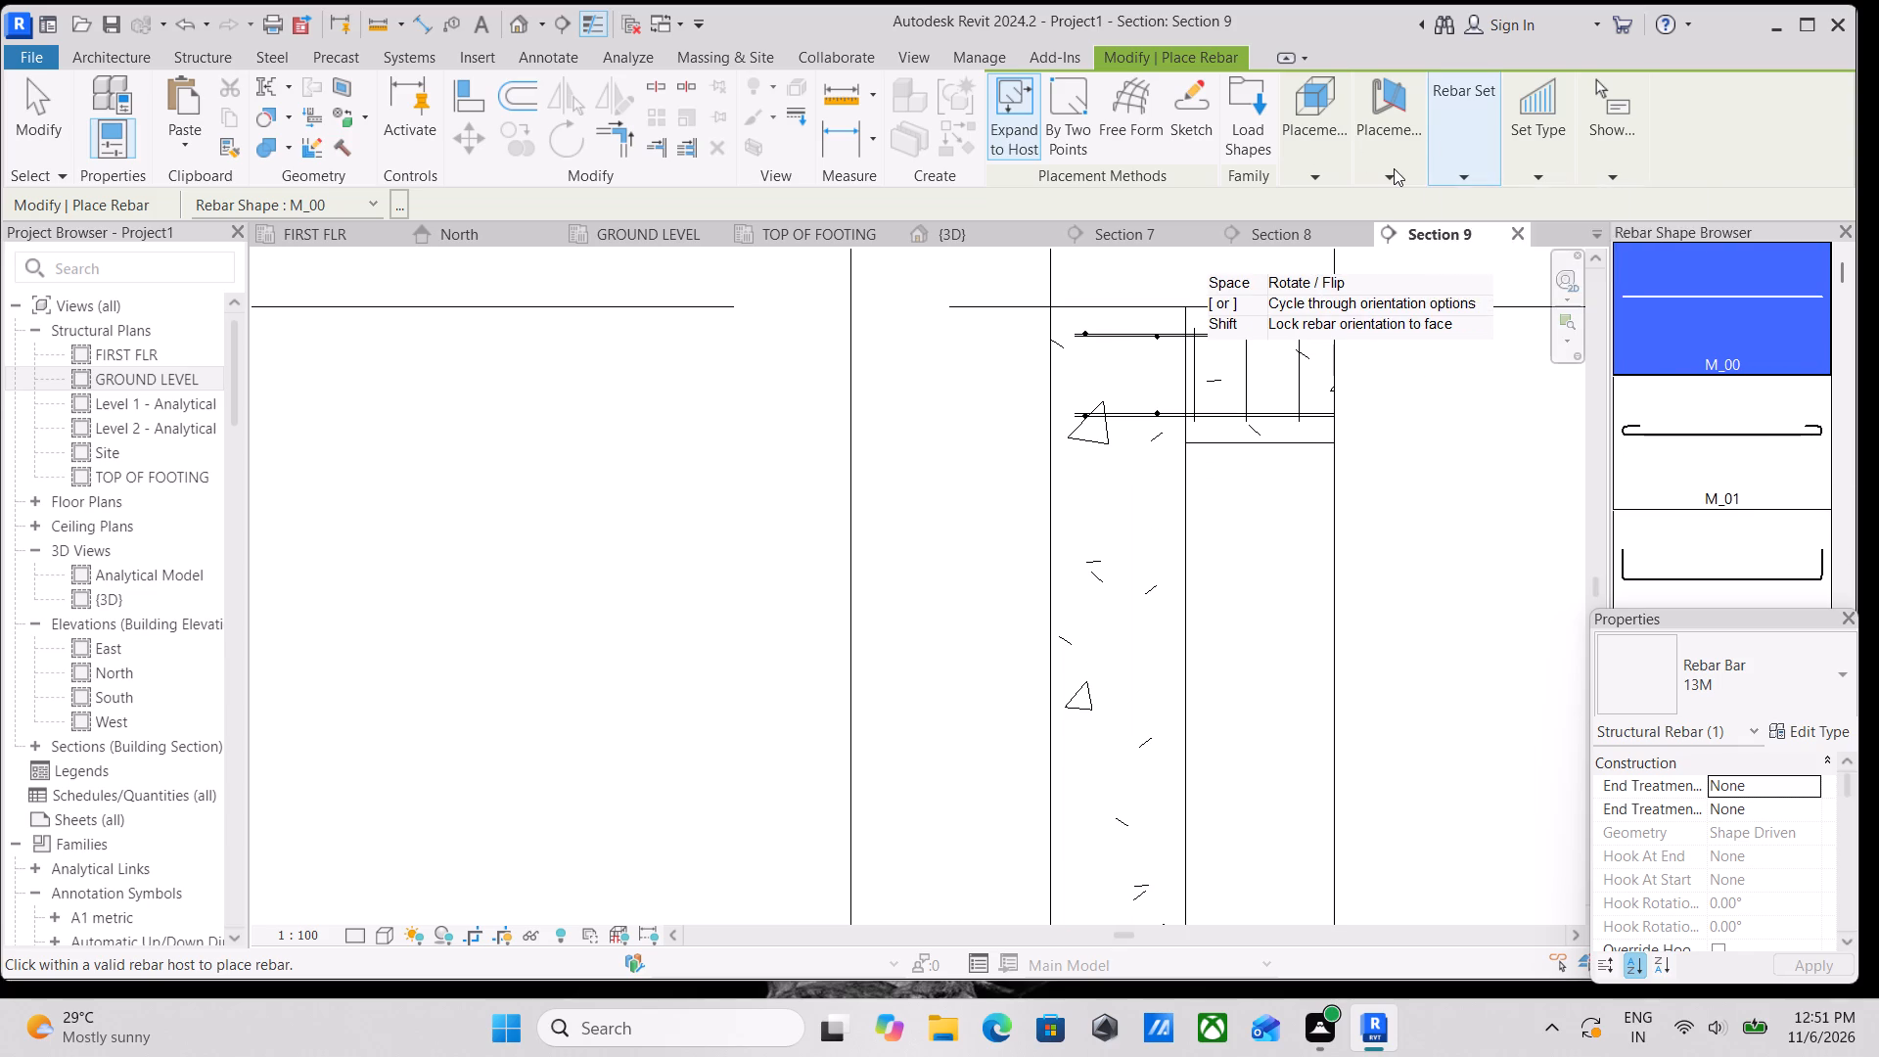
left_click(1377, 166)
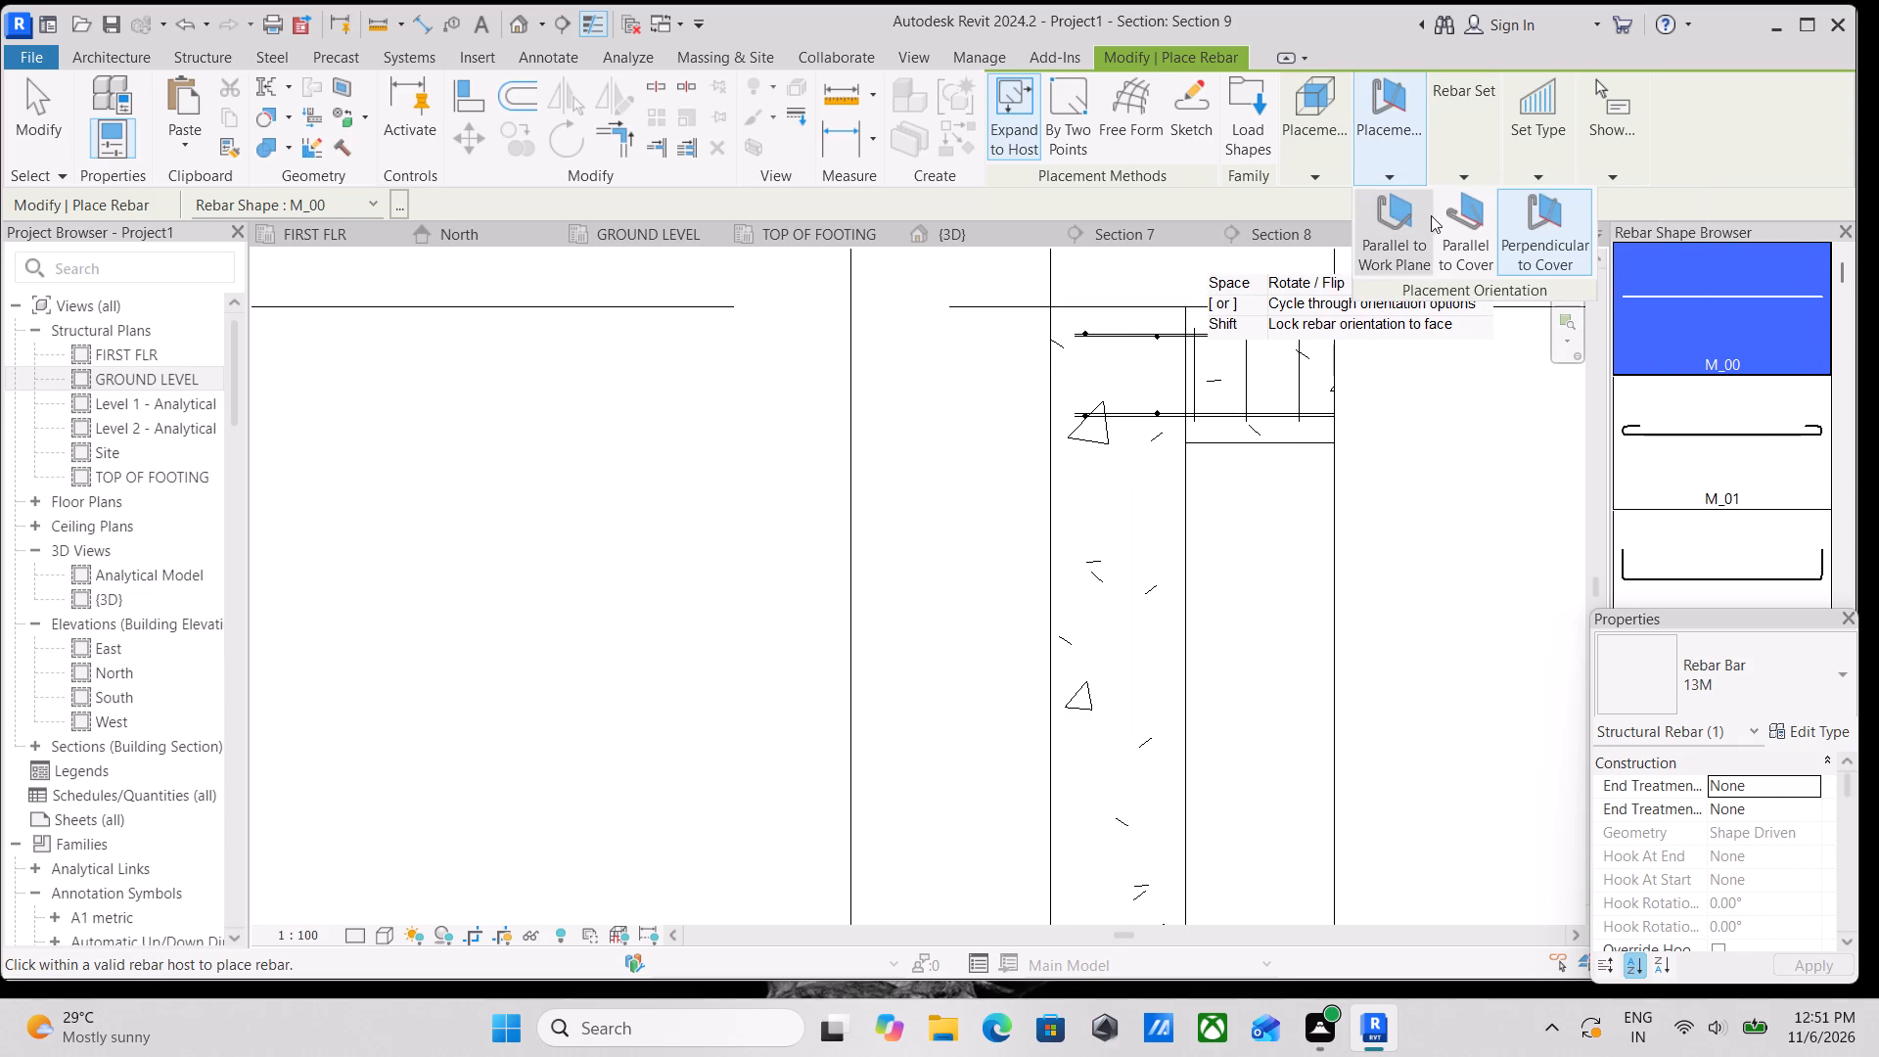
left_click(1423, 219)
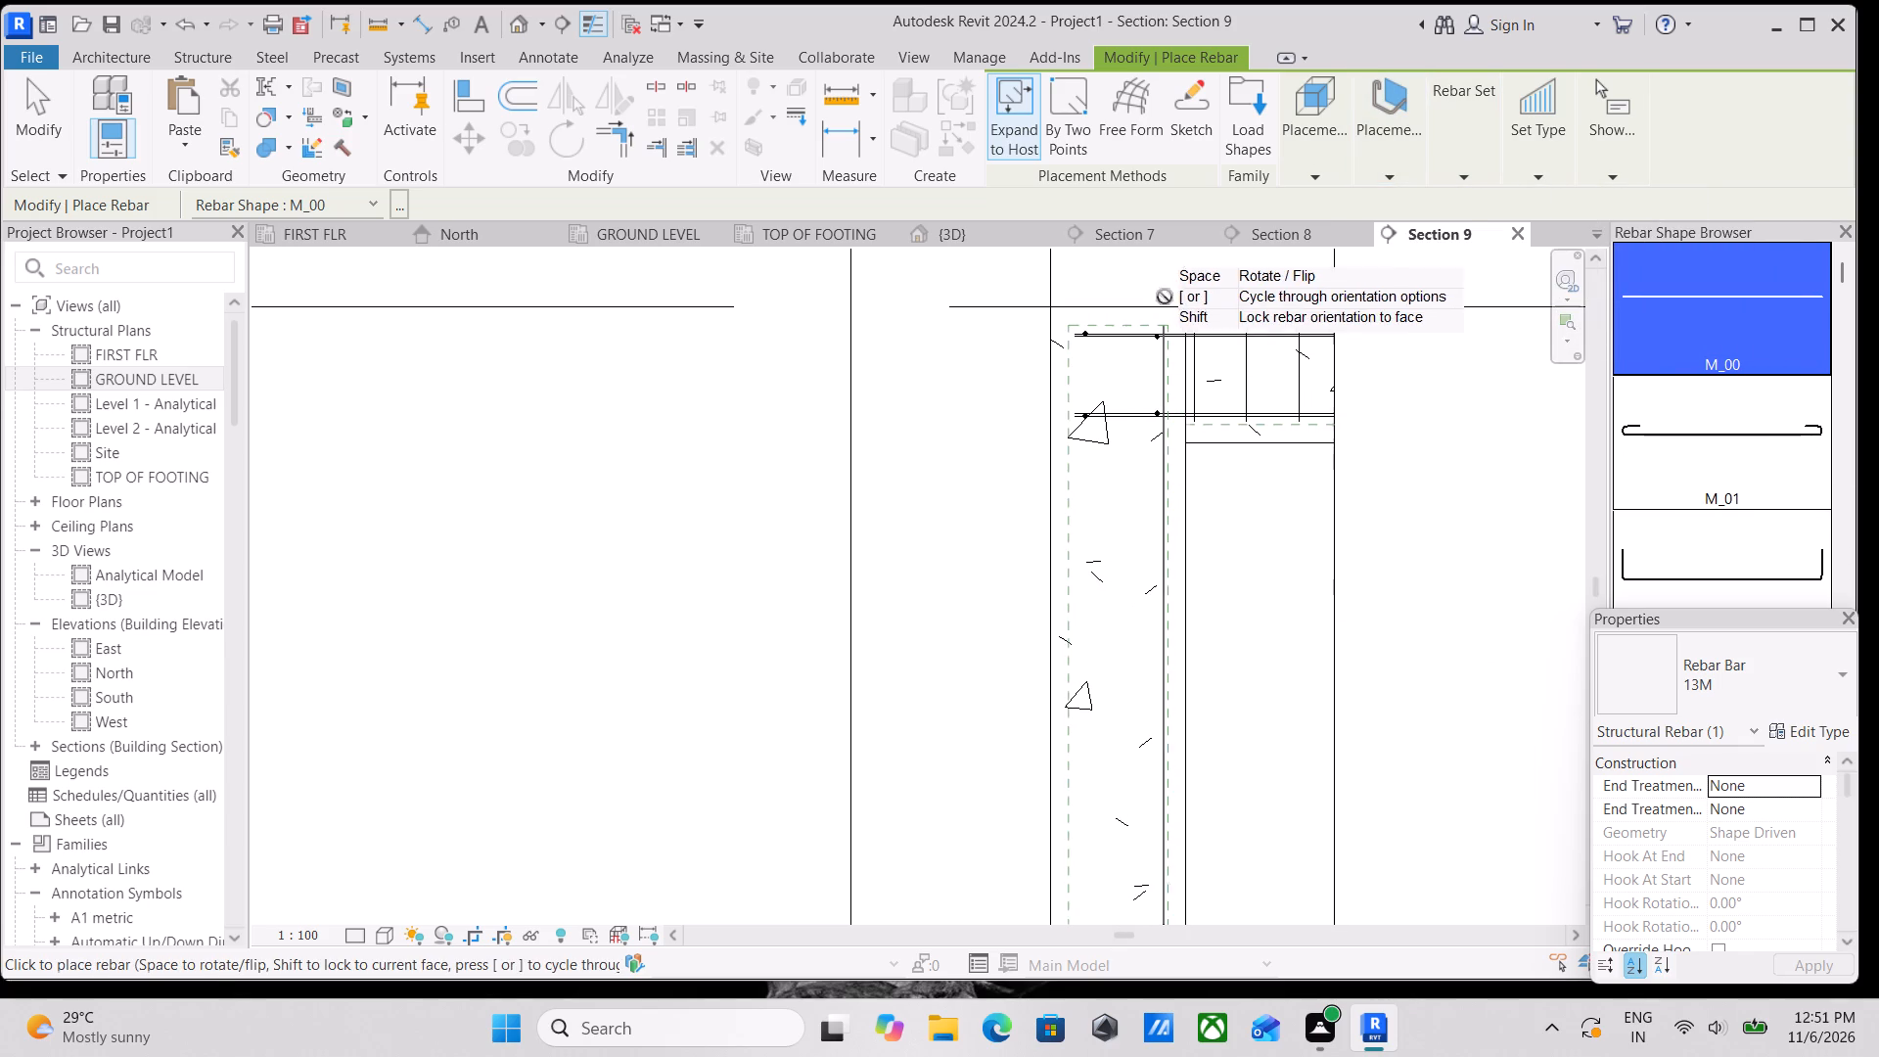
scroll(1112, 525, "down", 2)
middle_click_drag(1112, 525, 1159, 254)
scroll(1171, 460, "down", 2)
middle_click_drag(1171, 460, 1157, 223)
scroll(1145, 387, "down", 3)
middle_click_drag(1145, 387, 1153, 600)
middle_click_drag(1145, 467, 1157, 644)
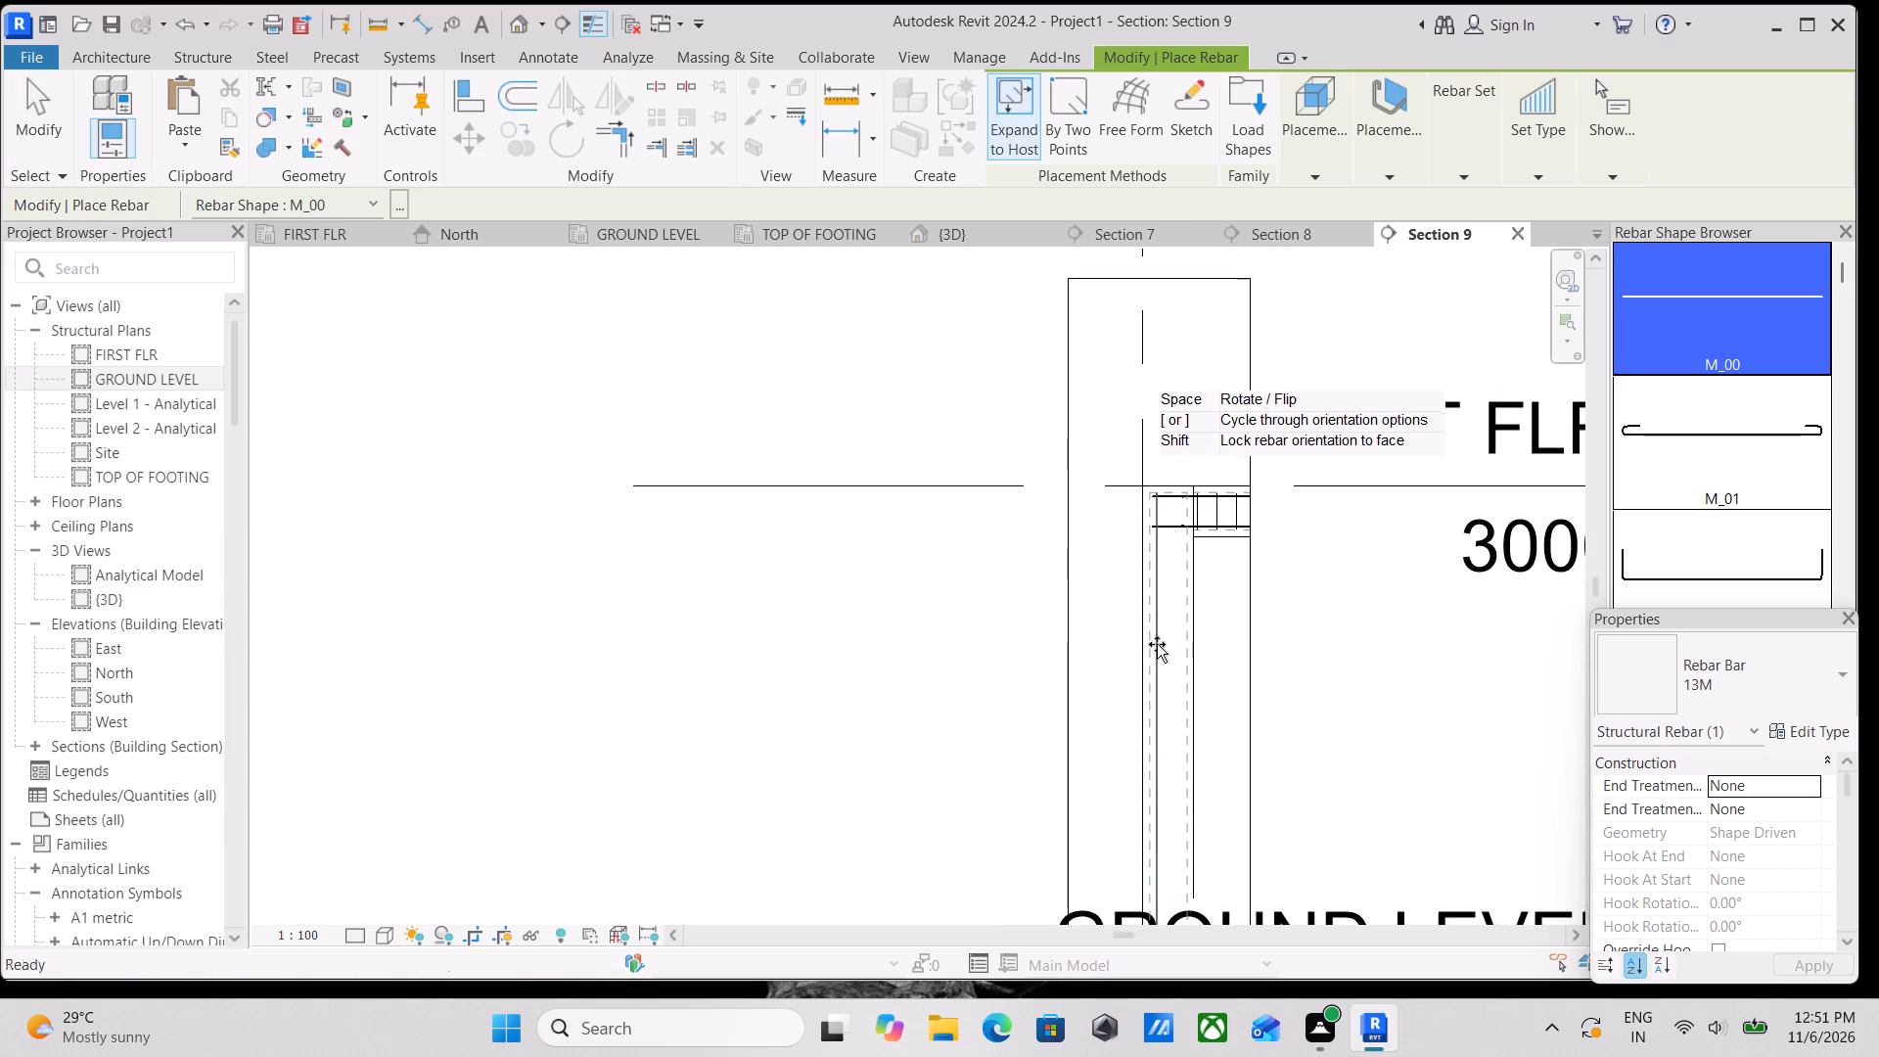
scroll(1157, 644, "up", 4)
scroll(1159, 493, "up", 3)
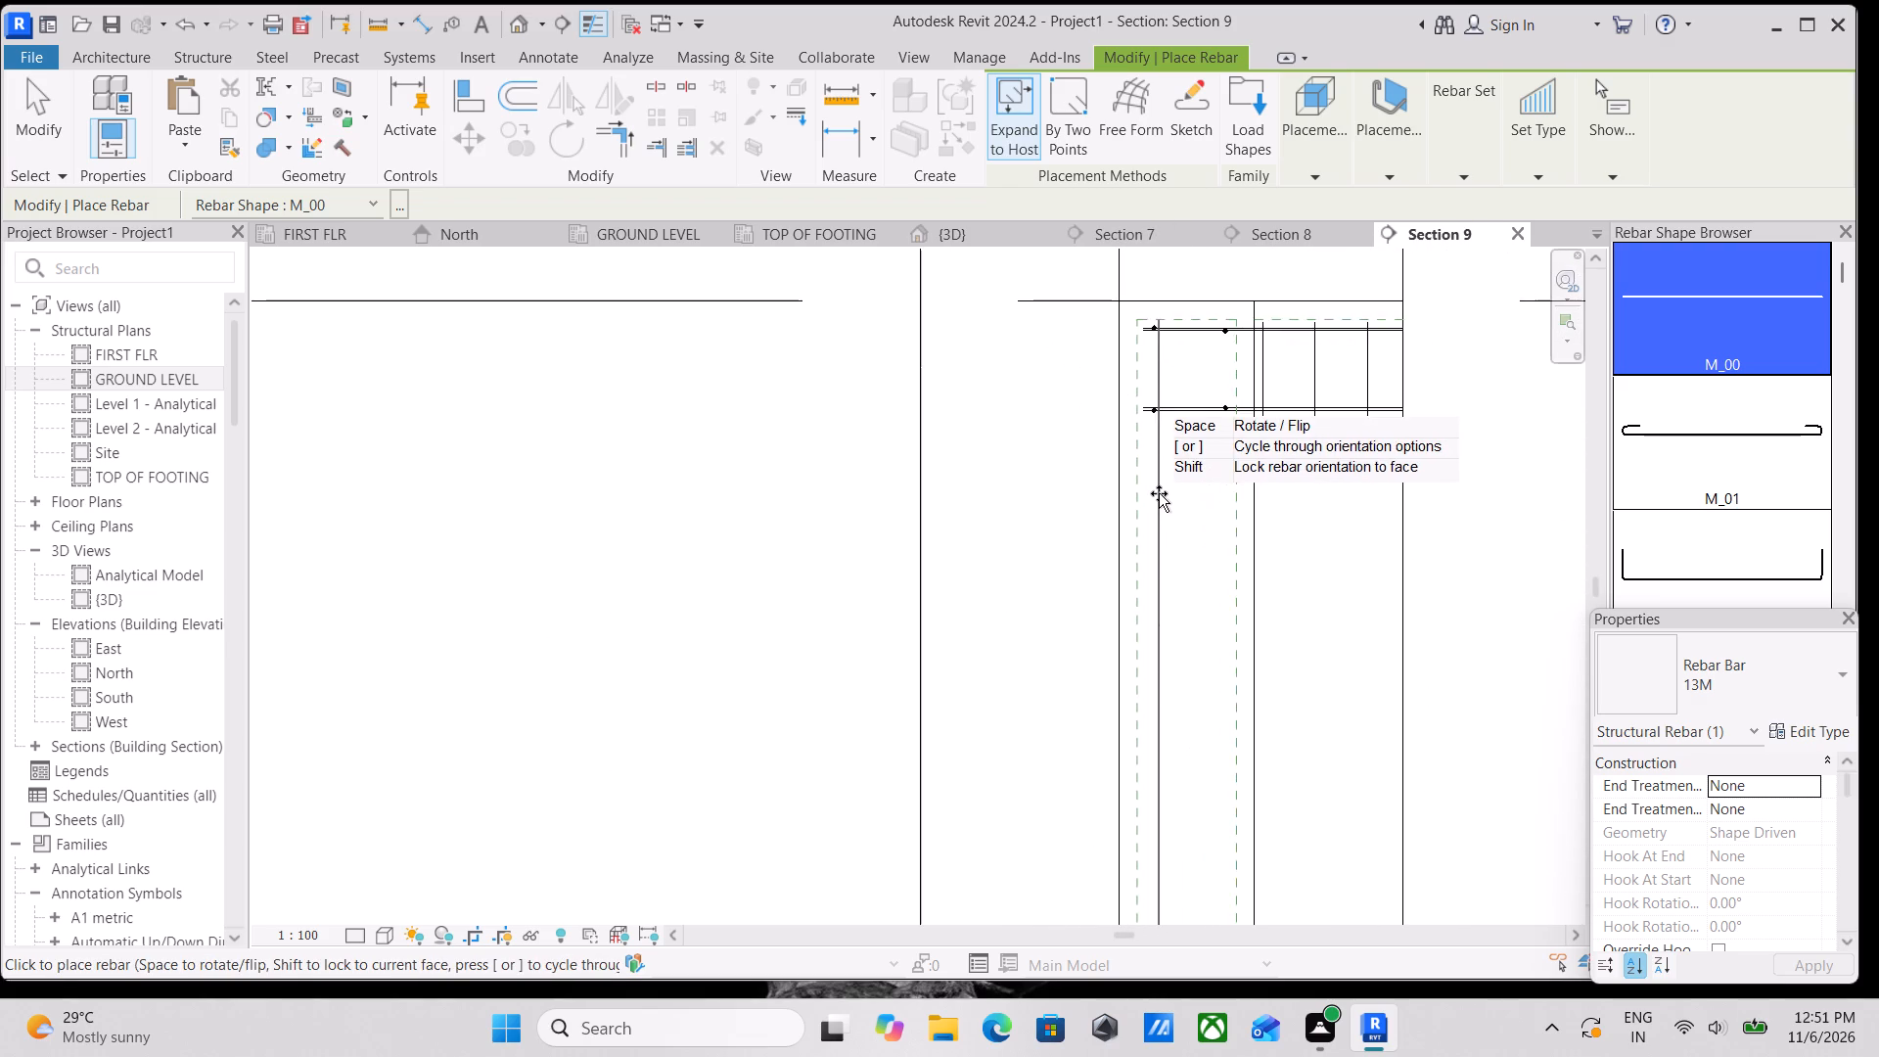
scroll(1159, 493, "up", 4)
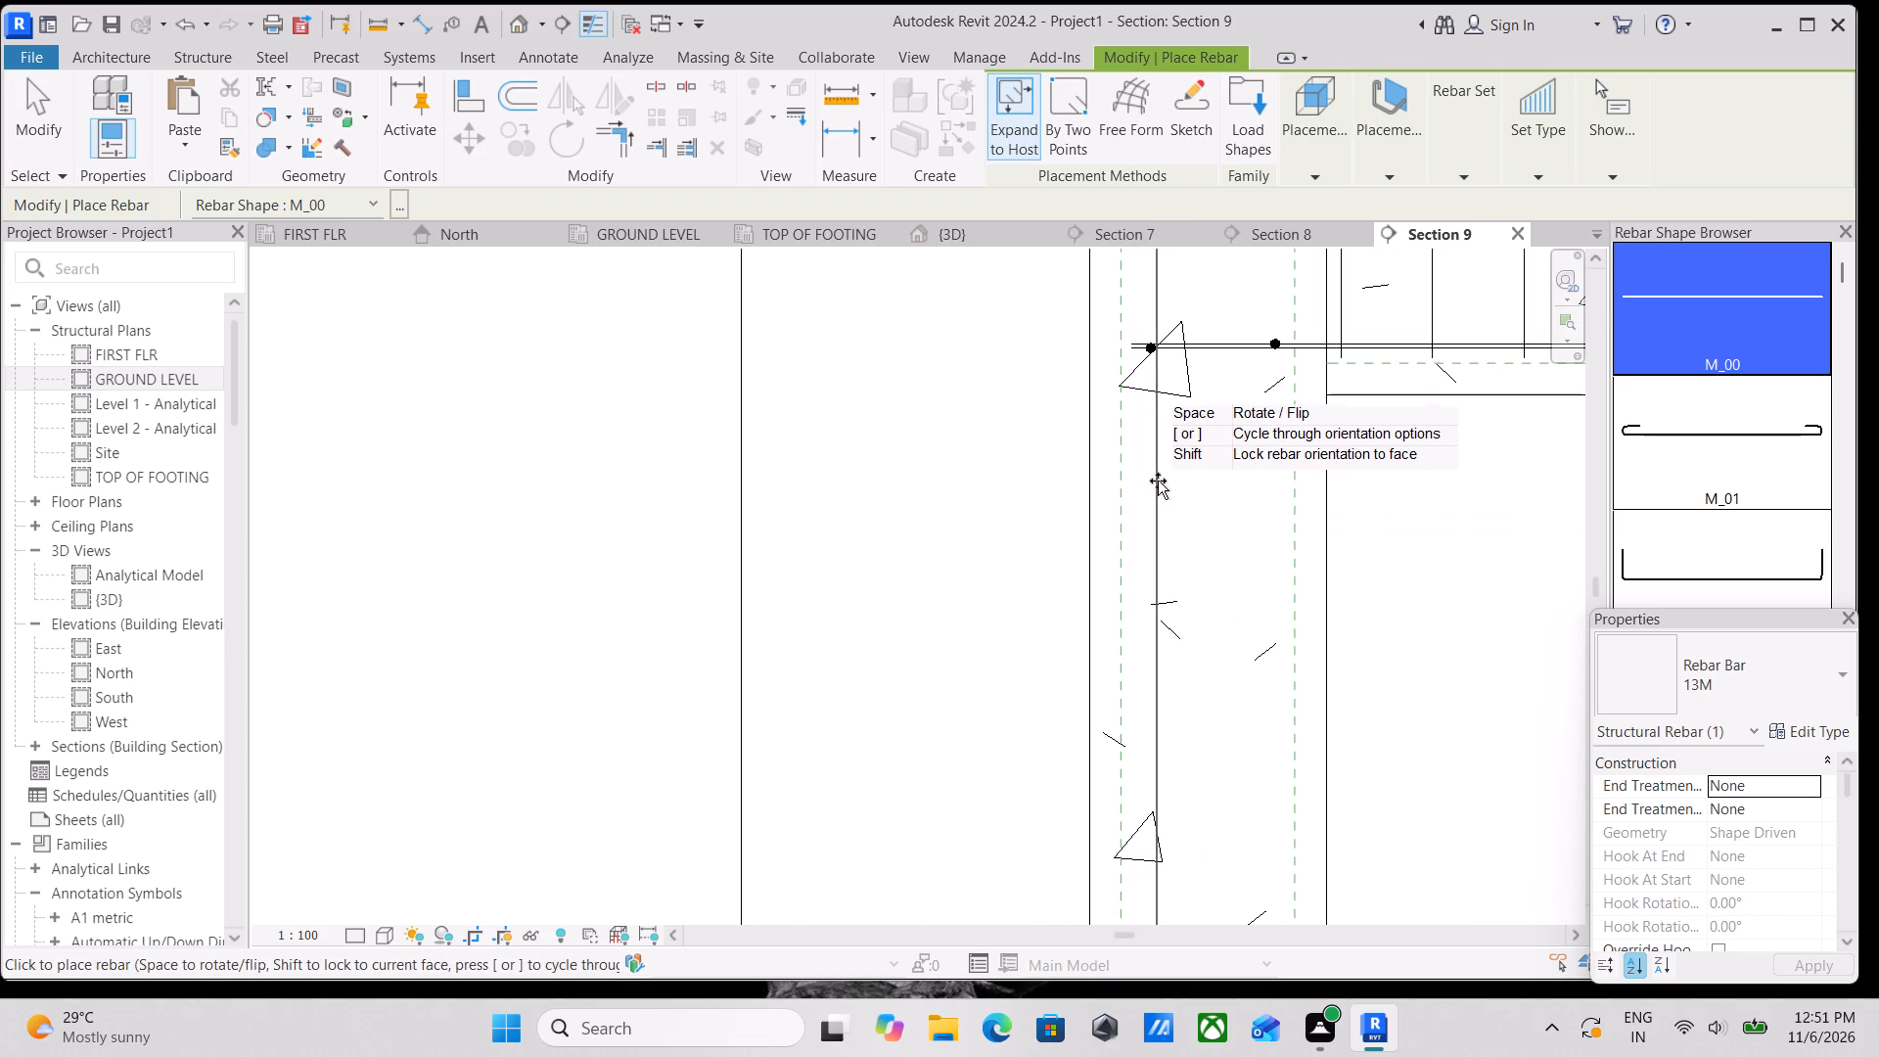
scroll(1158, 481, "down", 1)
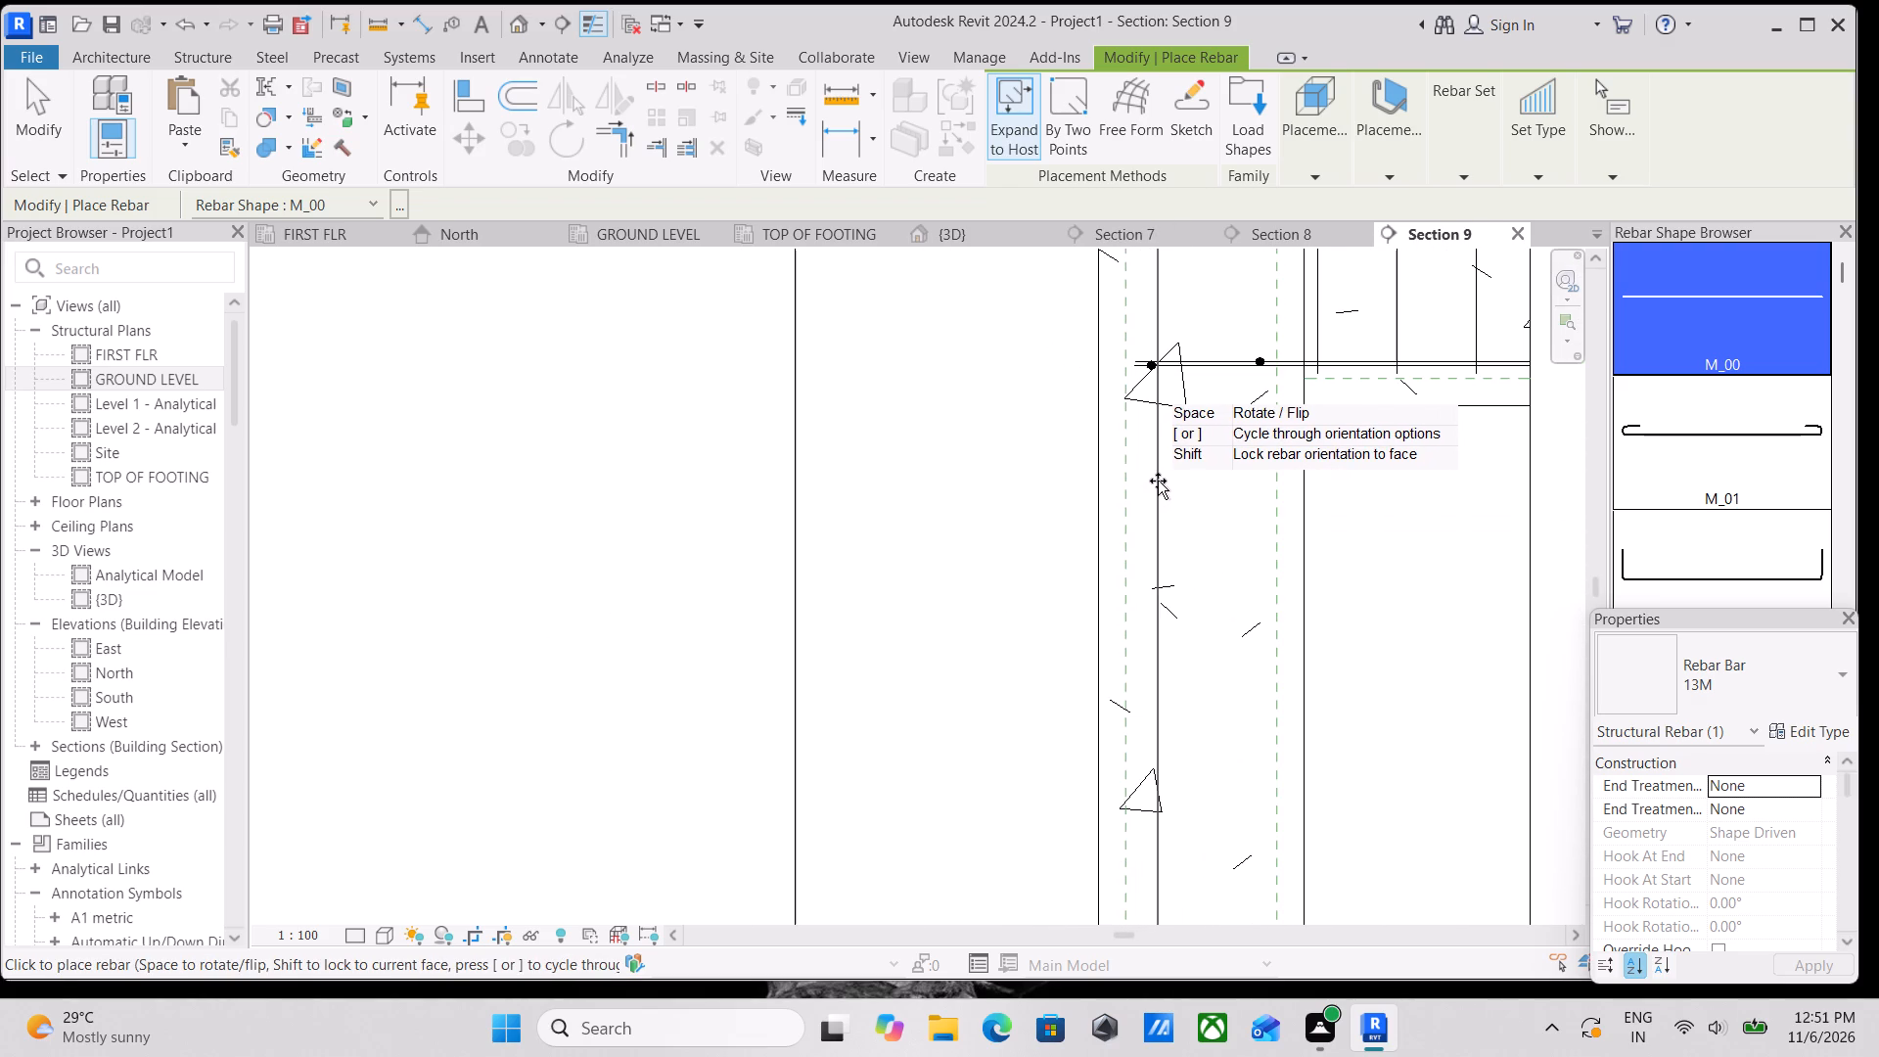
scroll(1158, 481, "up", 2)
left_click(1151, 484)
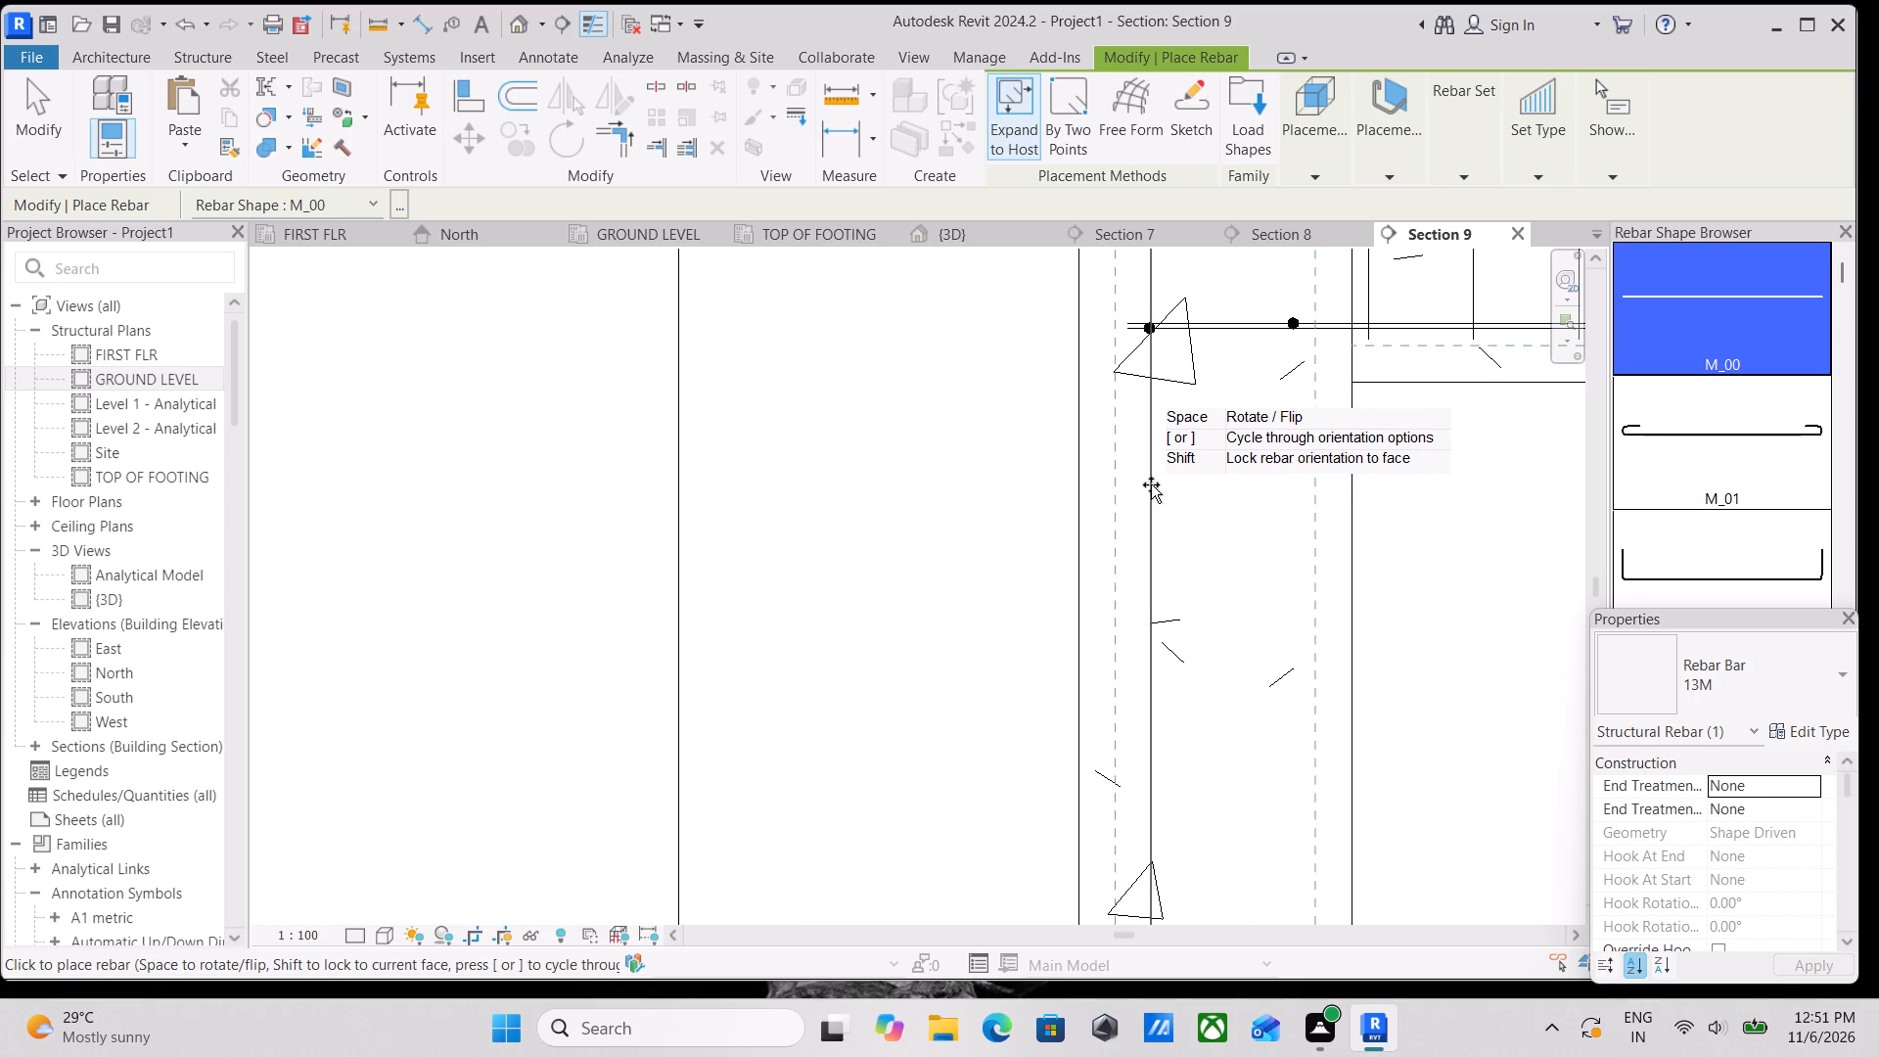
key("grave")
key("Escape")
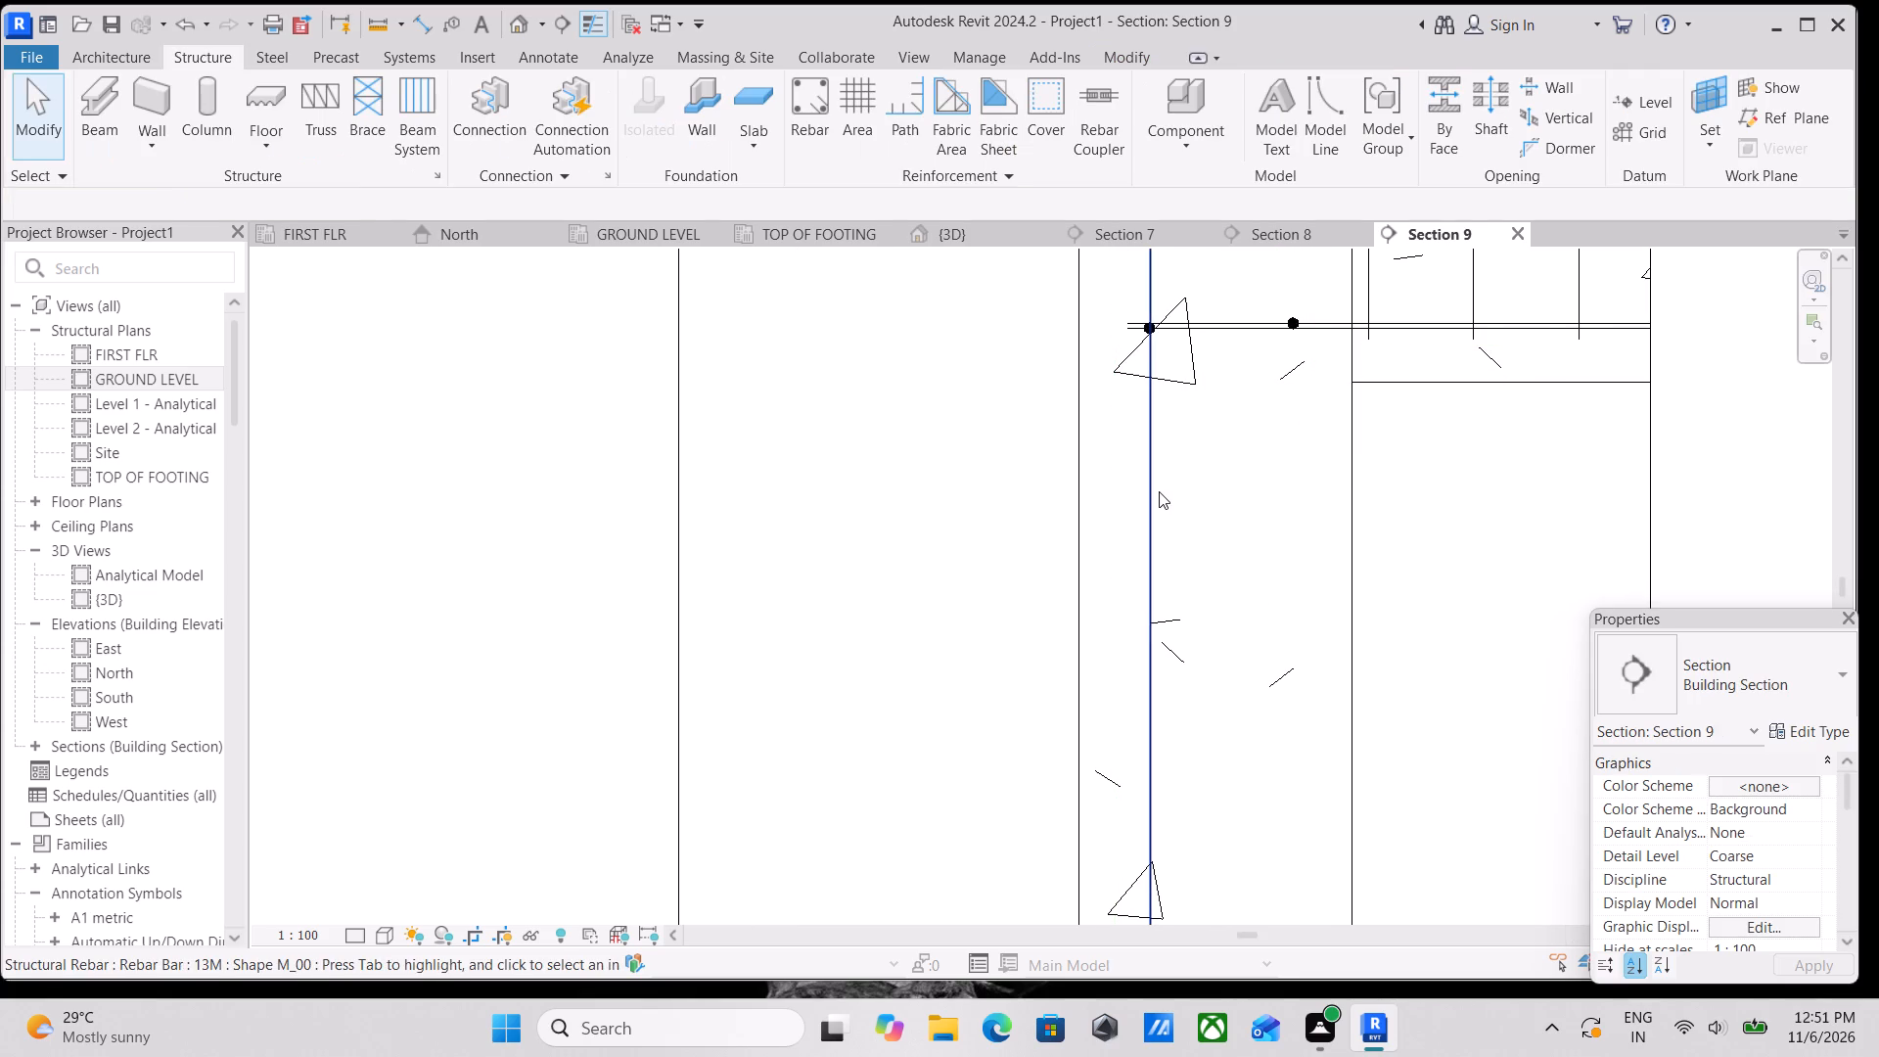
Set the section view's detail level to Fine.
left_click(1159, 491)
left_click(383, 937)
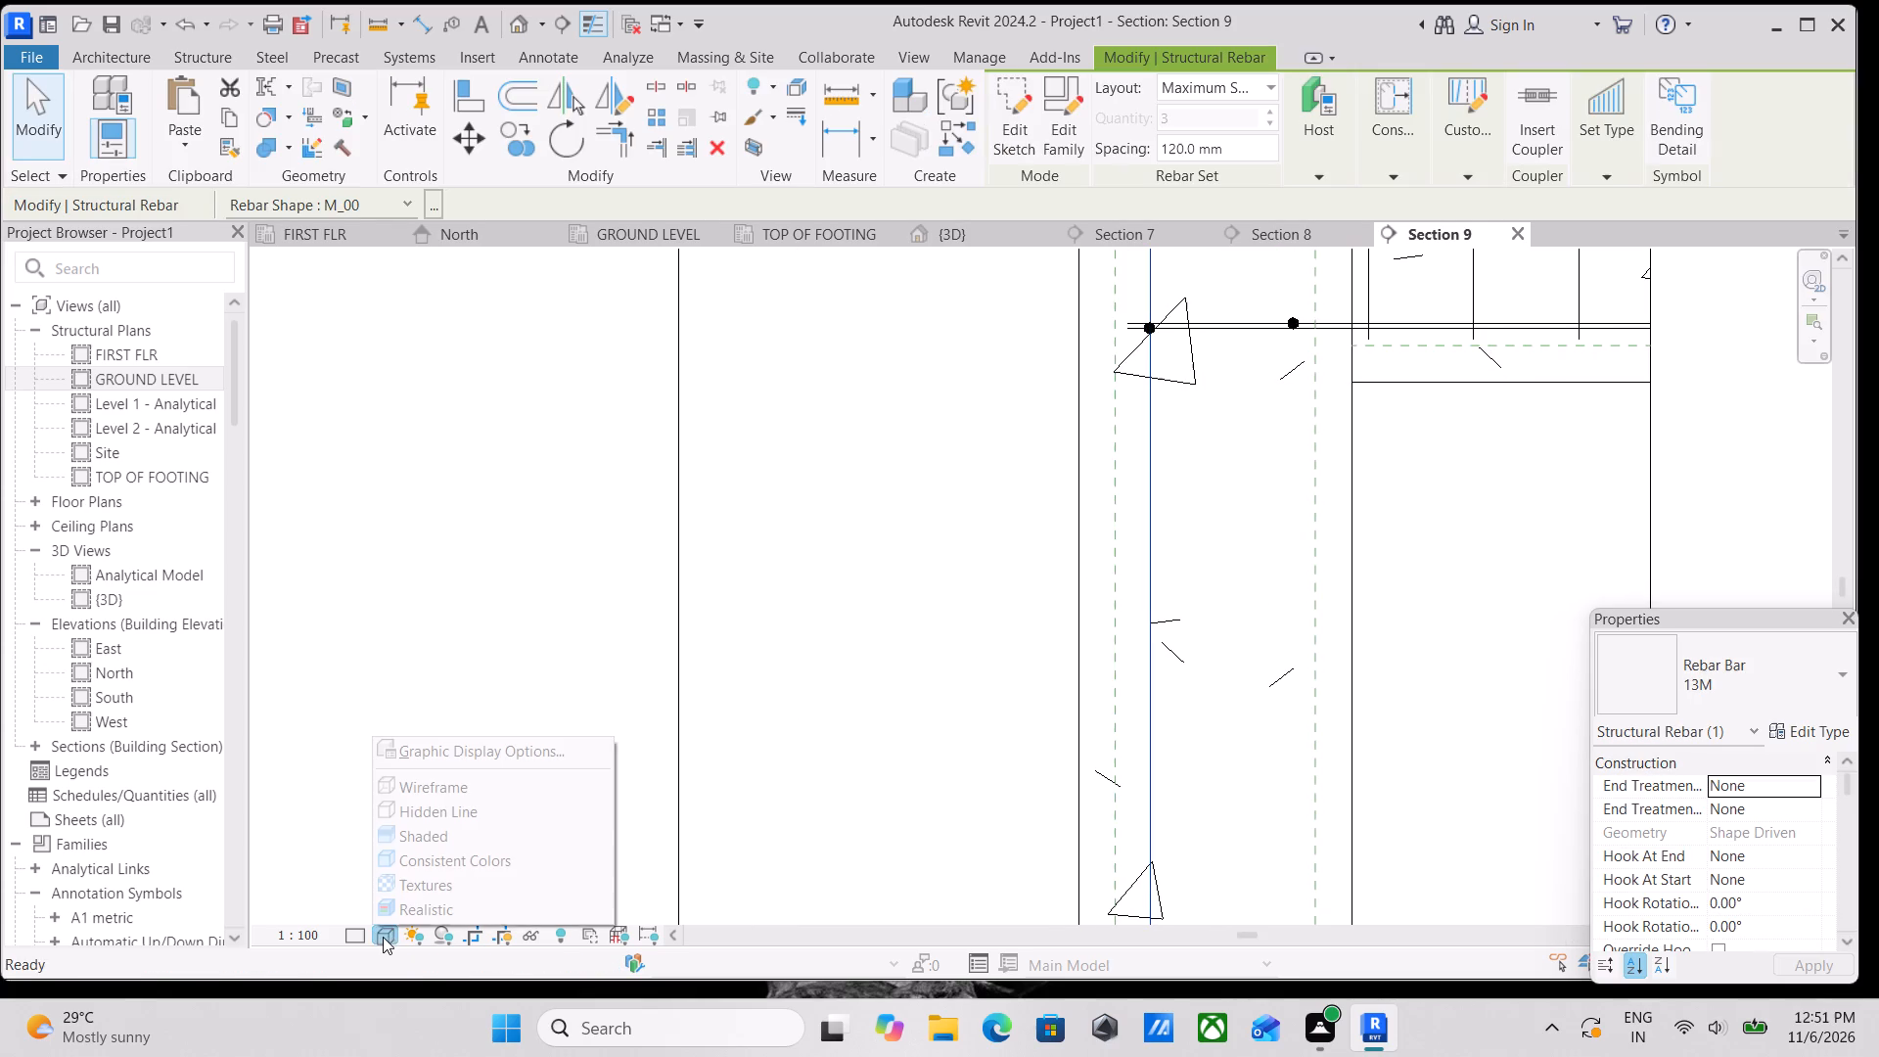
left_click(348, 932)
left_click(371, 906)
Shorten the vertical column bar to about 2690 mm by lowering its top end to just below the beam's bottom bars.
scroll(1036, 602, "down", 1)
middle_click_drag(1038, 600, 972, 635)
left_click(1074, 552)
middle_click_drag(1113, 469, 1106, 616)
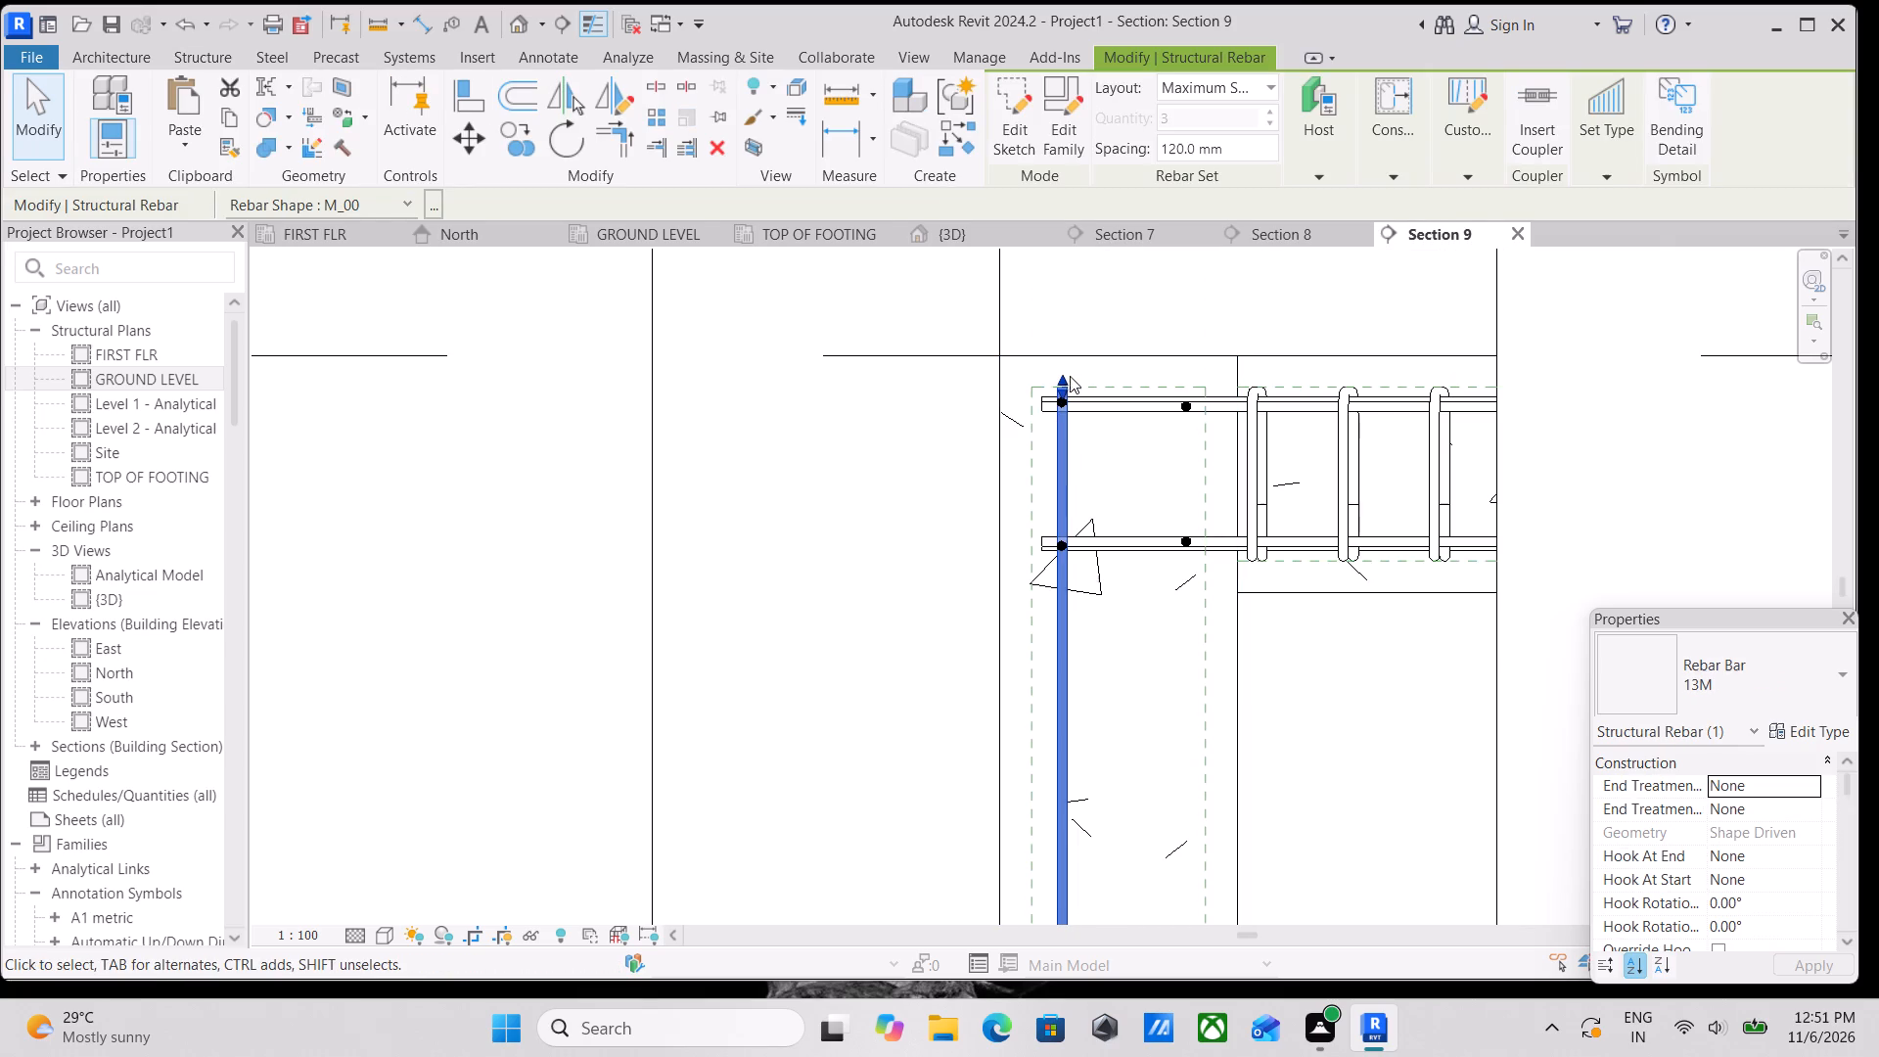
left_click_drag(1054, 378, 1045, 517)
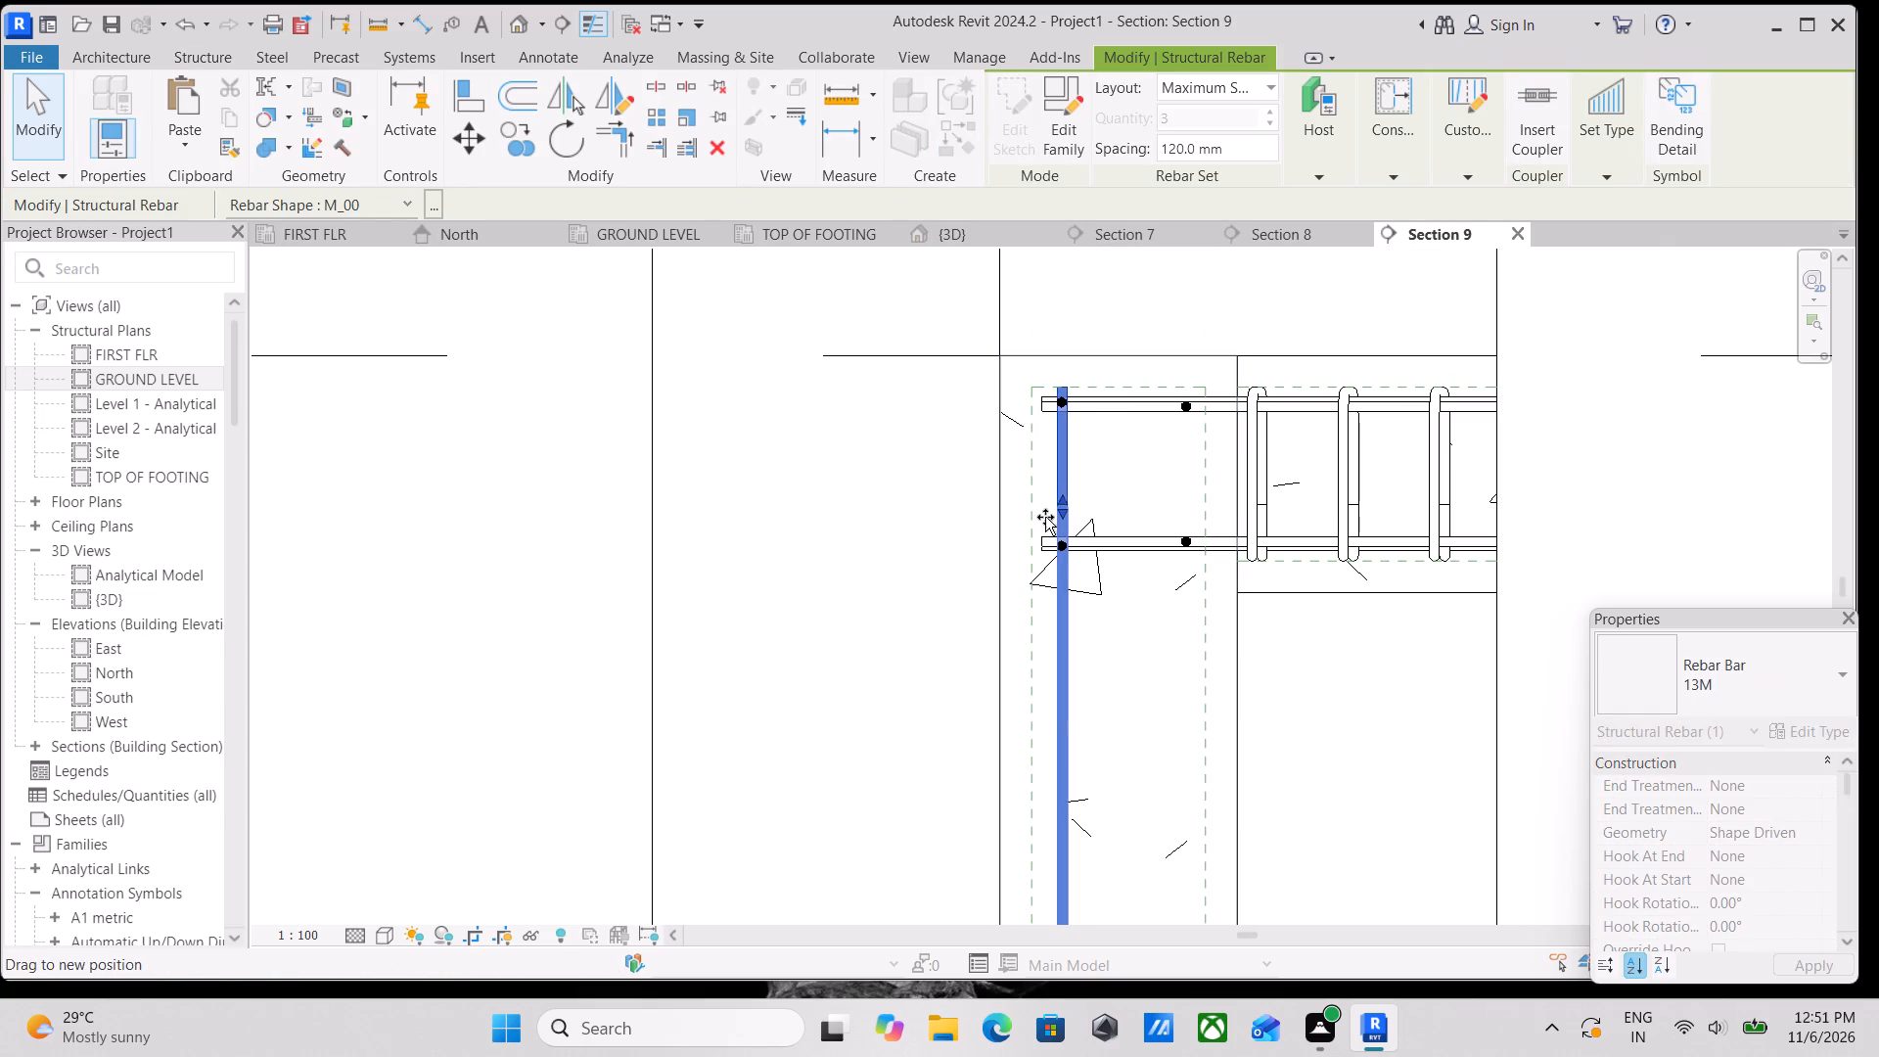
left_click_drag(1045, 517, 1046, 571)
scroll(1080, 608, "up", 2)
middle_click_drag(1080, 608, 1076, 525)
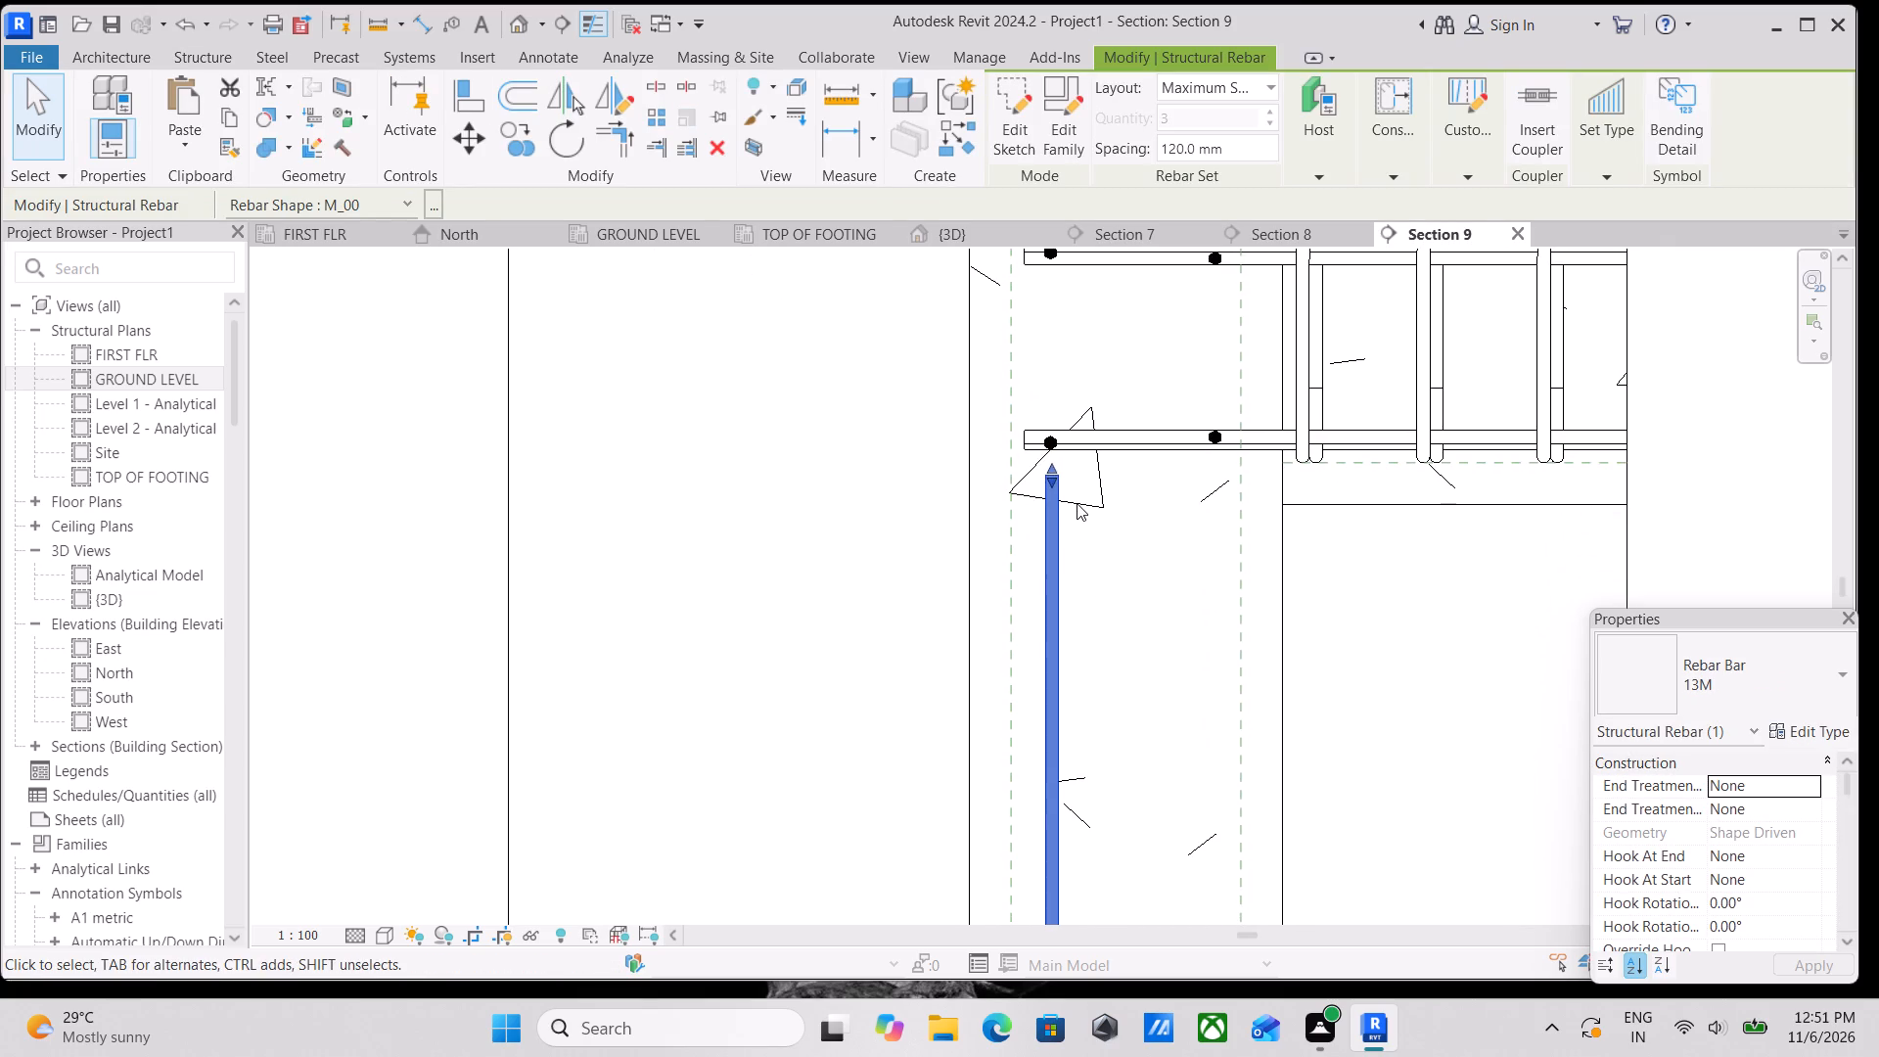
scroll(1077, 503, "down", 2)
key("Escape")
Select the shortened bar and examine it along the column from the beam down to its lower end near GROUND LEVEL.
middle_click_drag(1077, 496, 1074, 429)
left_click(1047, 505)
scroll(1067, 492, "down", 1)
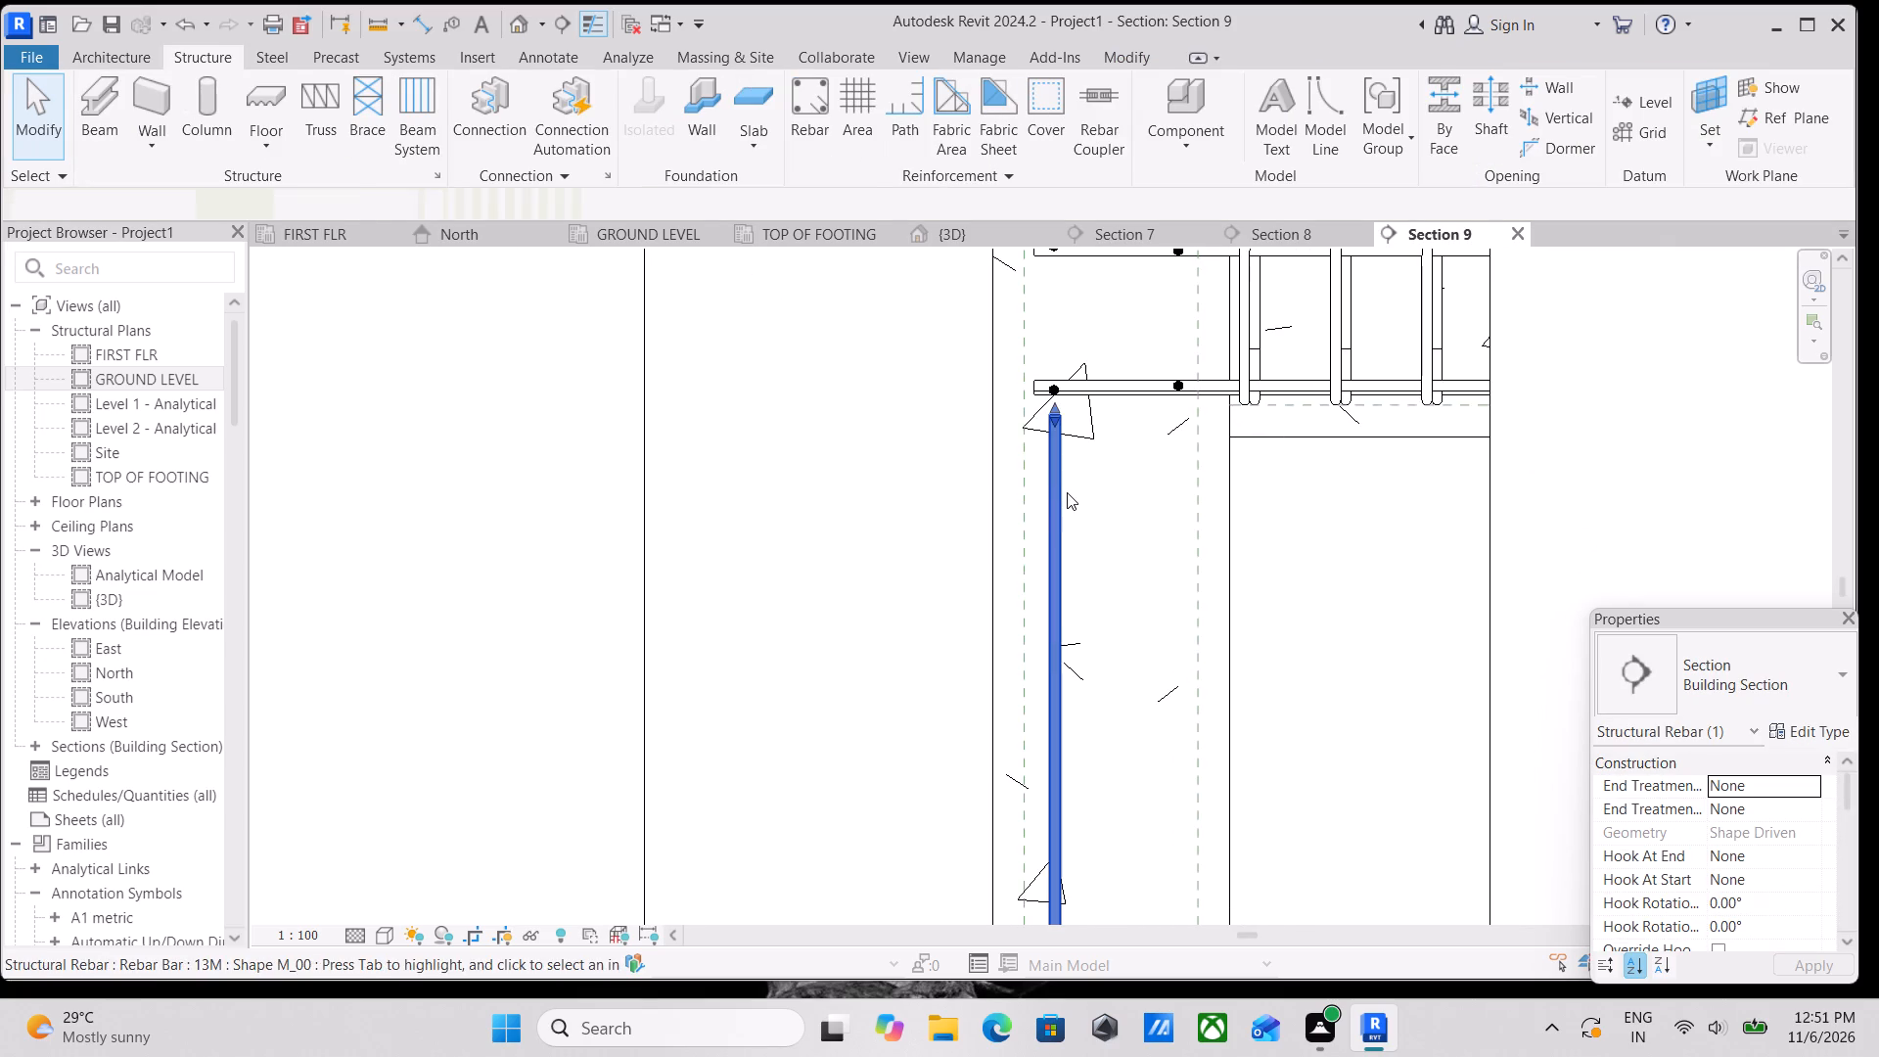
middle_click_drag(1067, 492, 1063, 339)
scroll(1071, 492, "down", 3)
middle_click_drag(1070, 508, 1112, 357)
scroll(1138, 709, "down", 2)
middle_click_drag(1138, 709, 1146, 403)
scroll(1144, 734, "down", 1)
scroll(1144, 734, "up", 2)
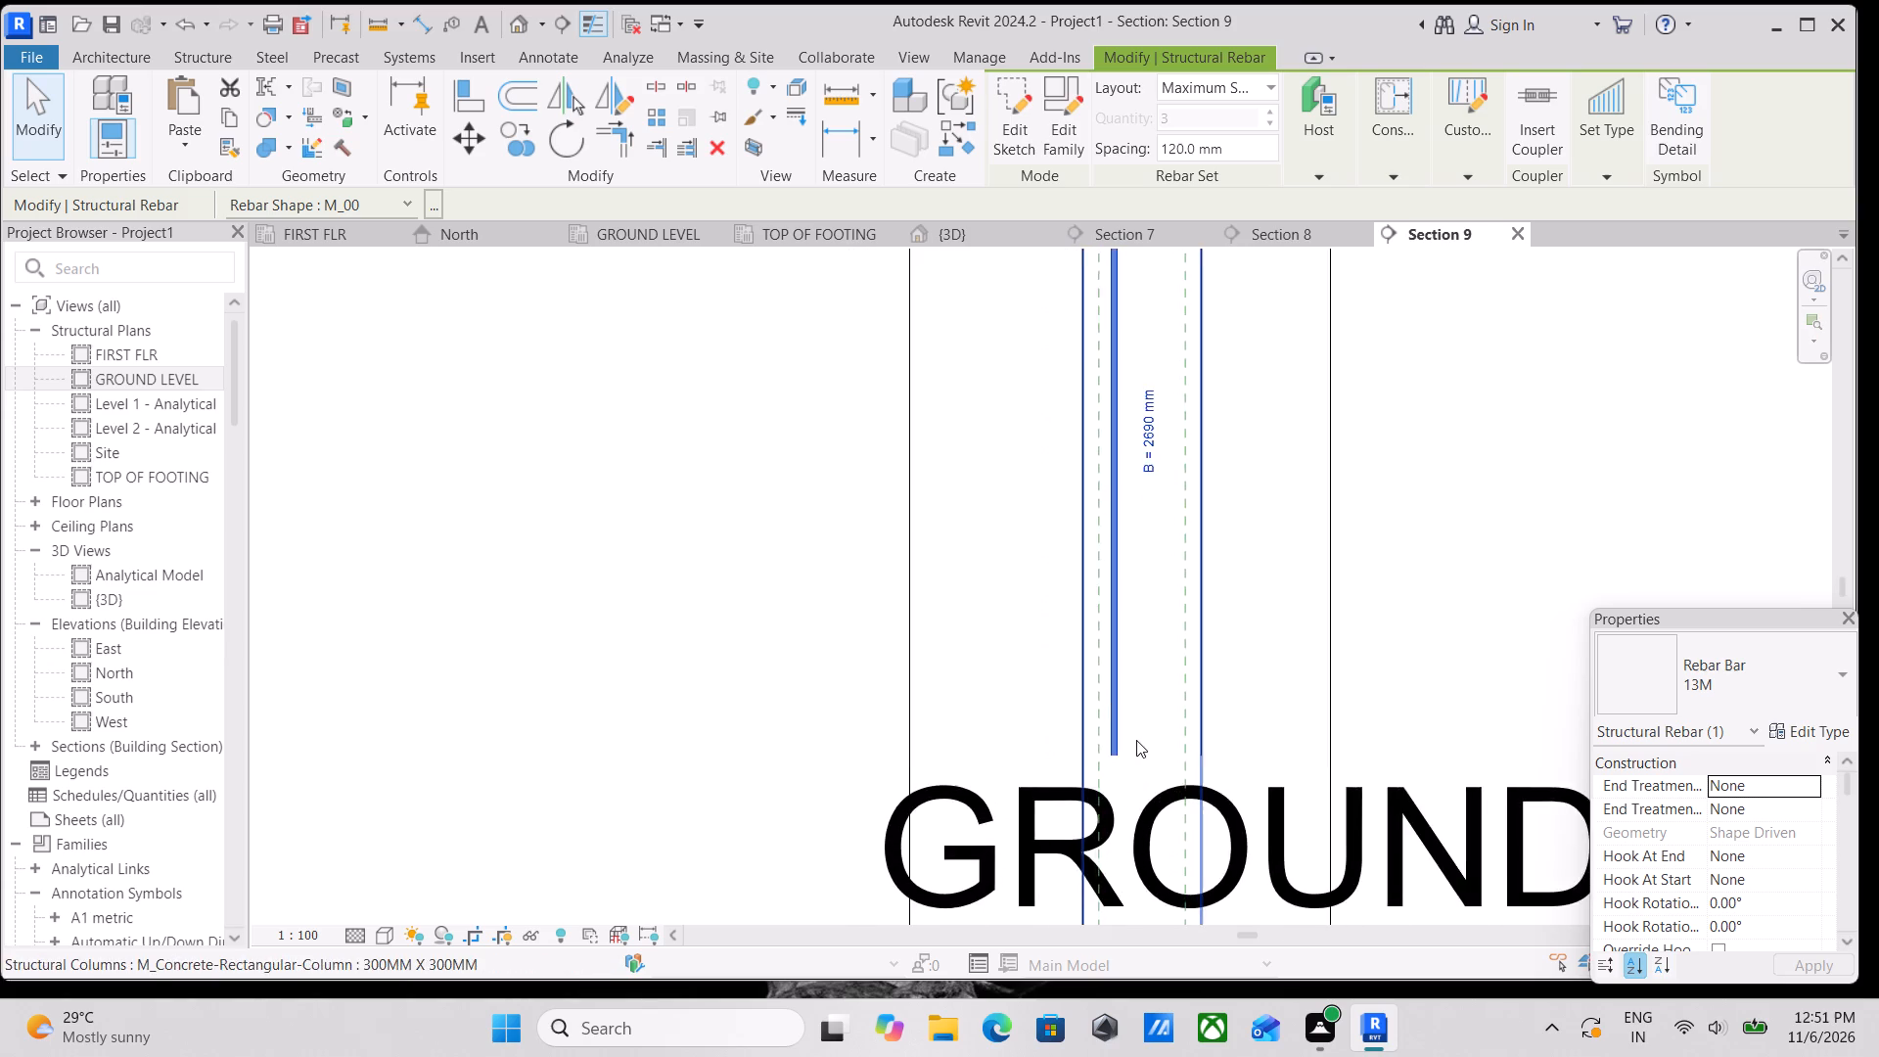
scroll(1134, 742, "down", 2)
middle_click_drag(1135, 618, 1145, 516)
scroll(1102, 835, "up", 6)
middle_click_drag(1164, 722, 1126, 860)
scroll(1128, 857, "down", 1)
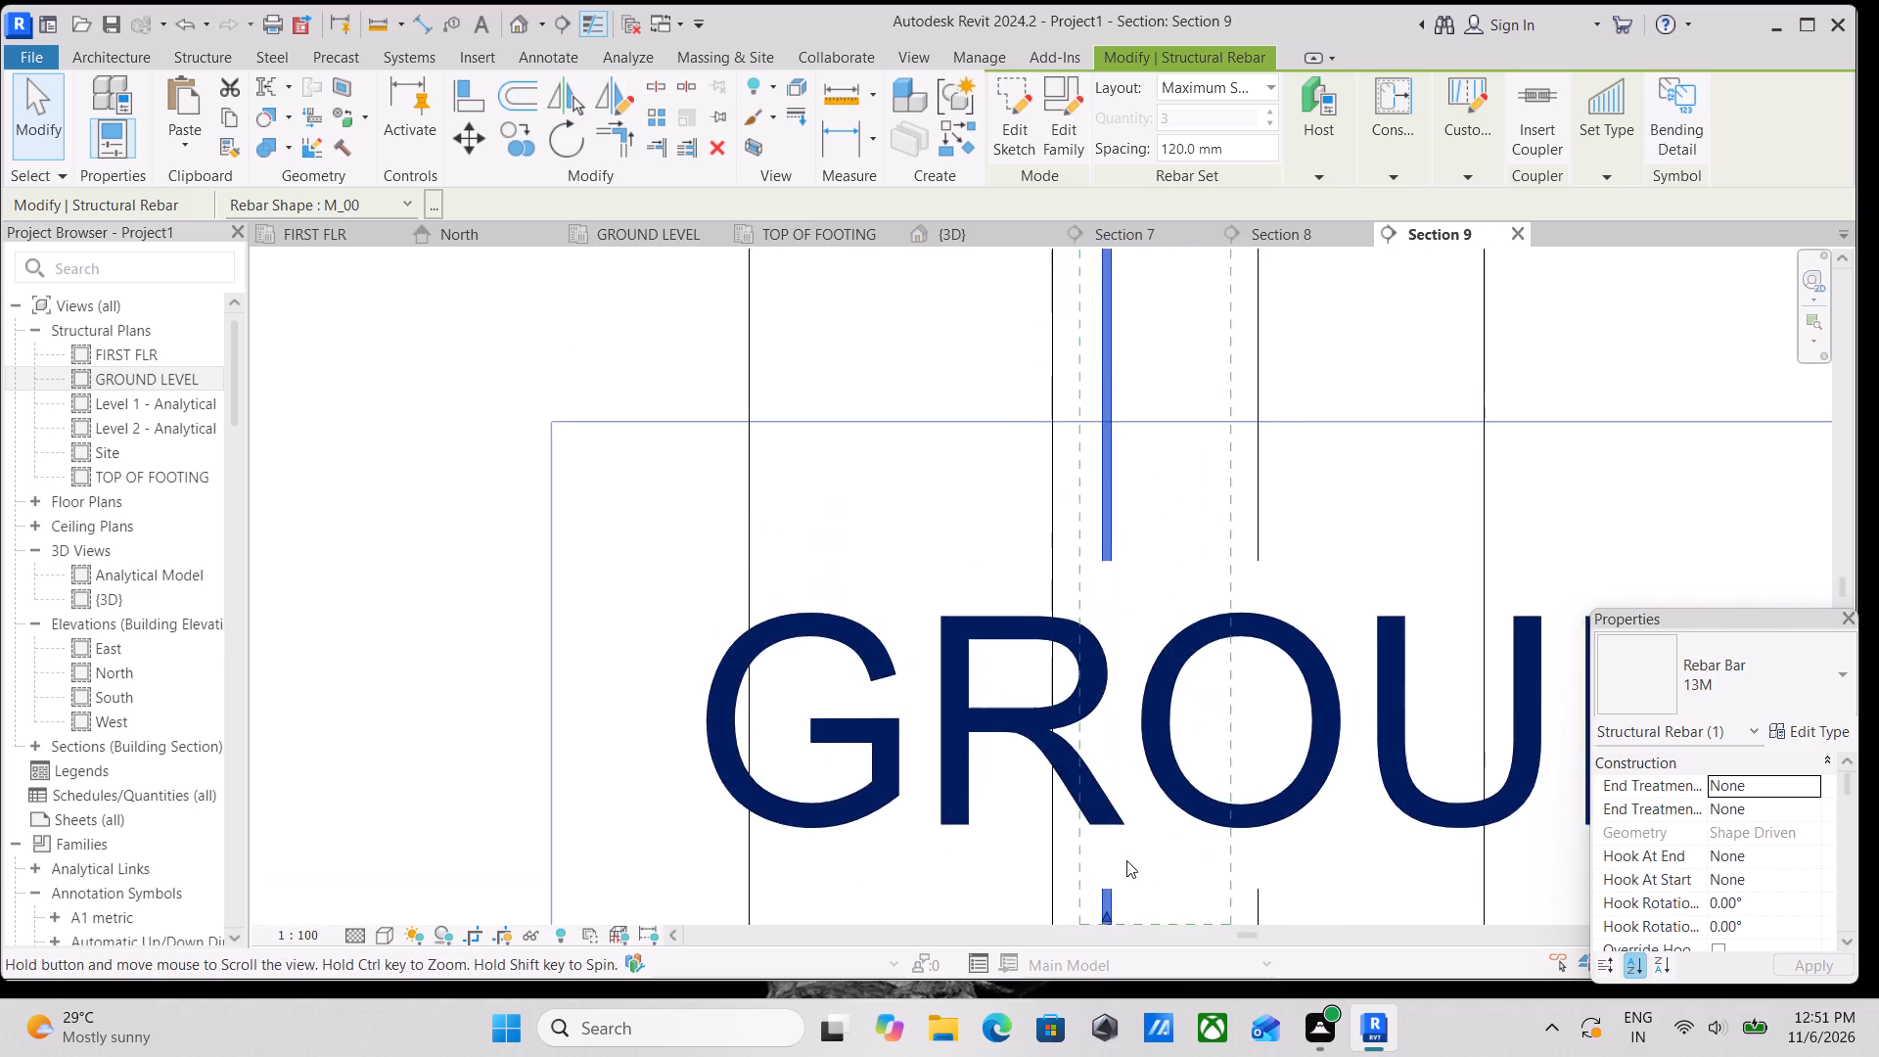
scroll(1160, 666, "down", 2)
middle_click_drag(1160, 666, 1059, 1009)
middle_click_drag(1066, 549, 1010, 976)
middle_click_drag(973, 594, 952, 724)
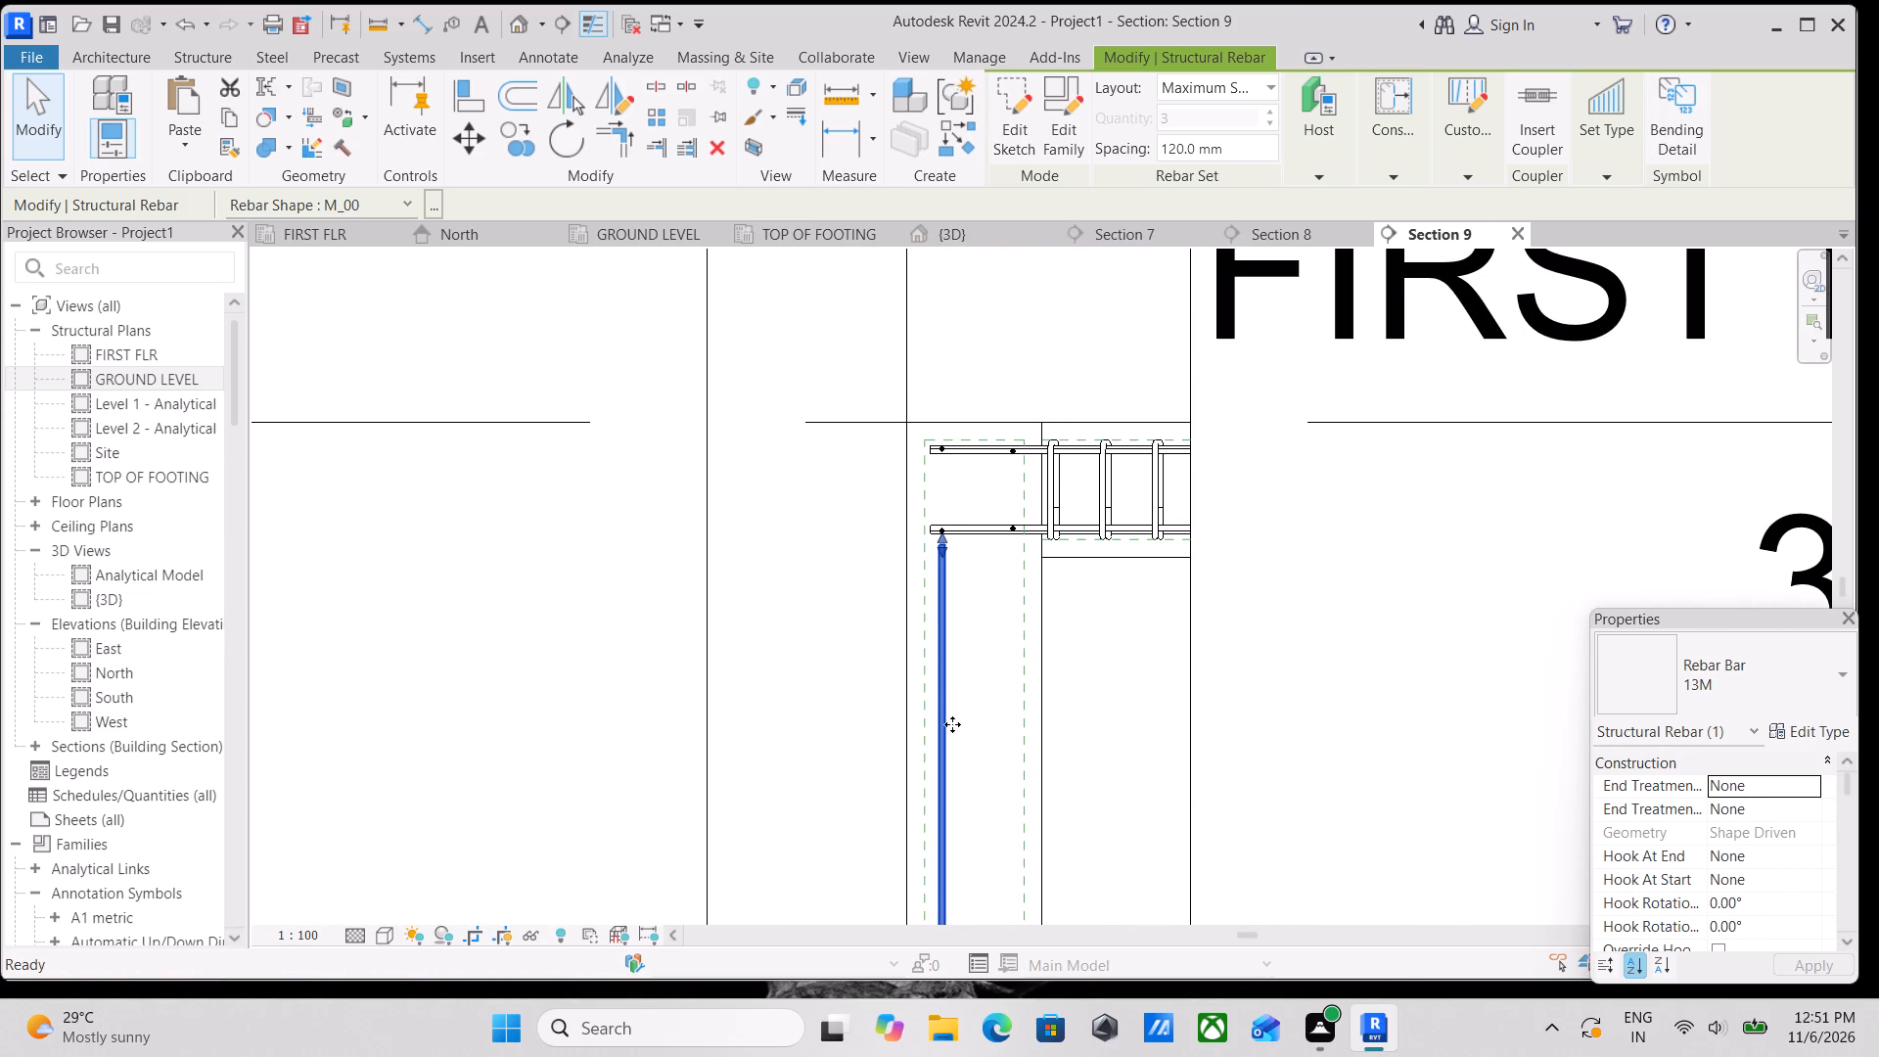
Copy the vertical 13M bar horizontally about 180 mm across the column, just inside its beam-side face, below the beam's bottom bars.
type("CO")
scroll(936, 537, "up", 3)
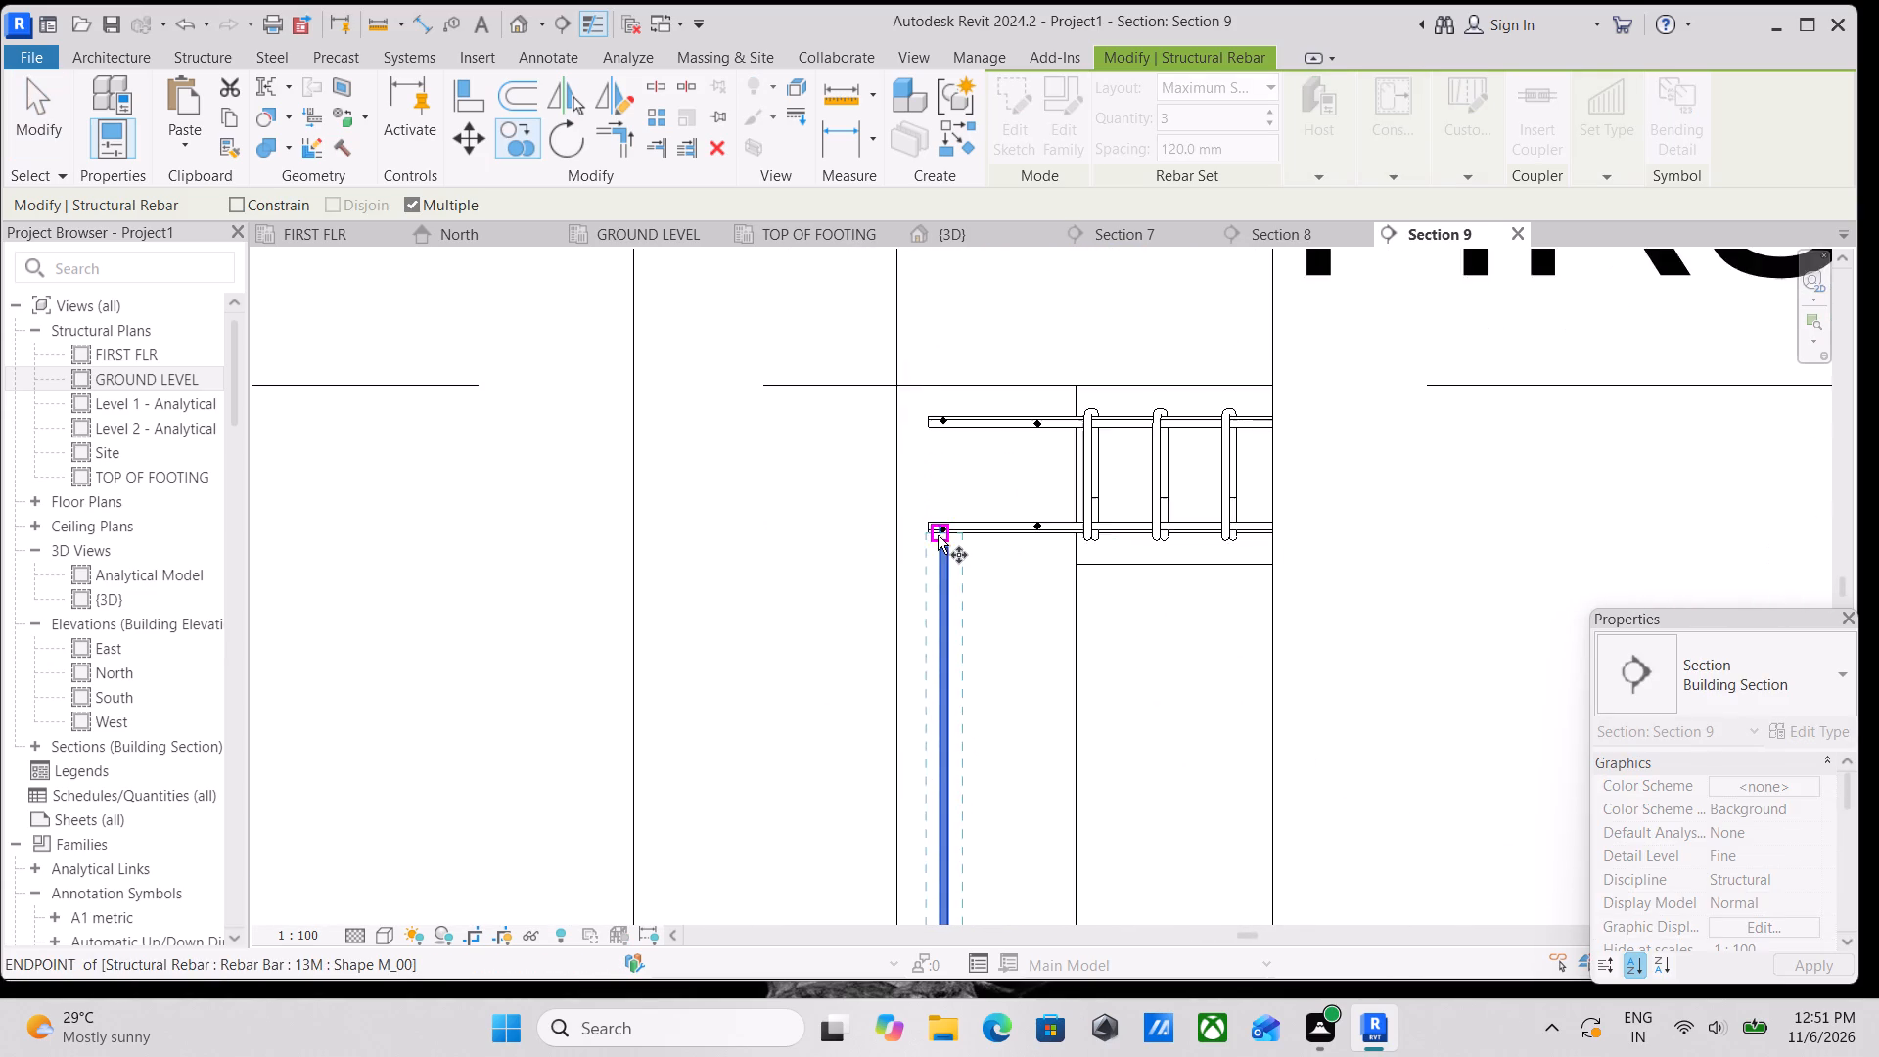
scroll(938, 535, "up", 12)
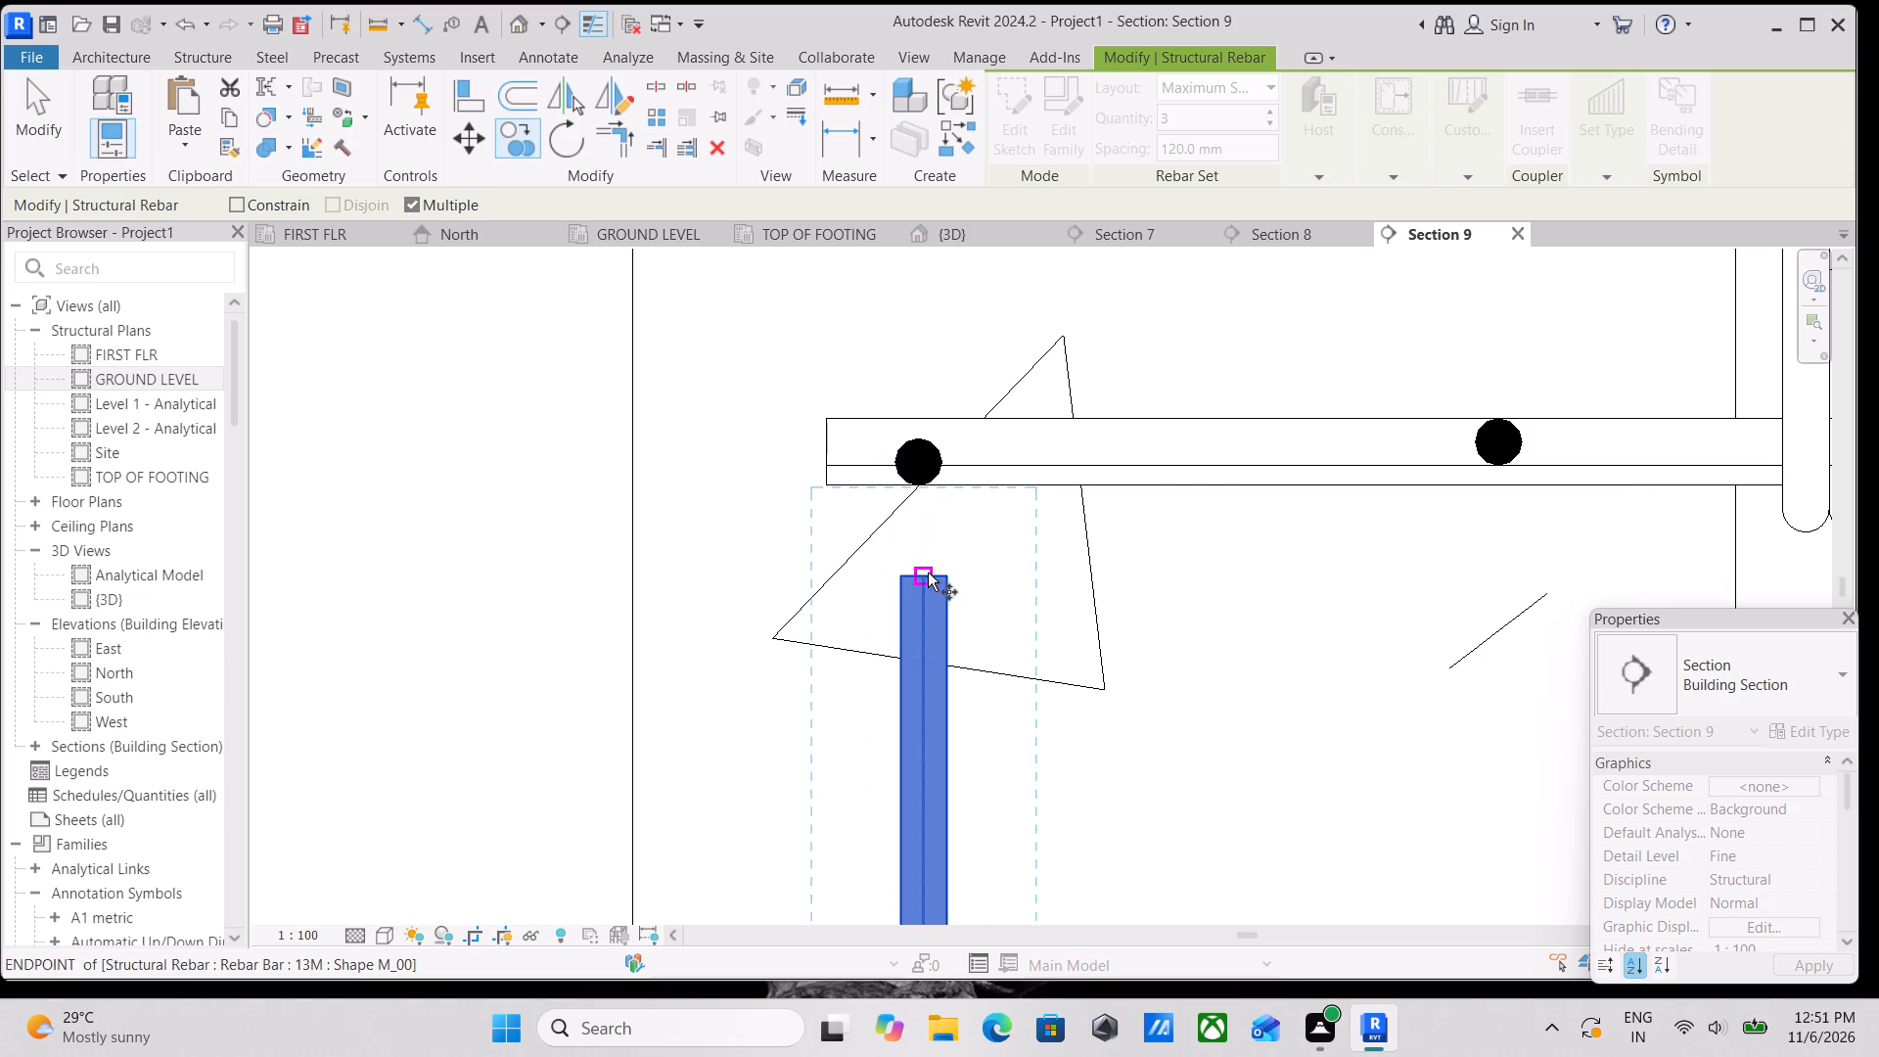
scroll(933, 549, "up", 7)
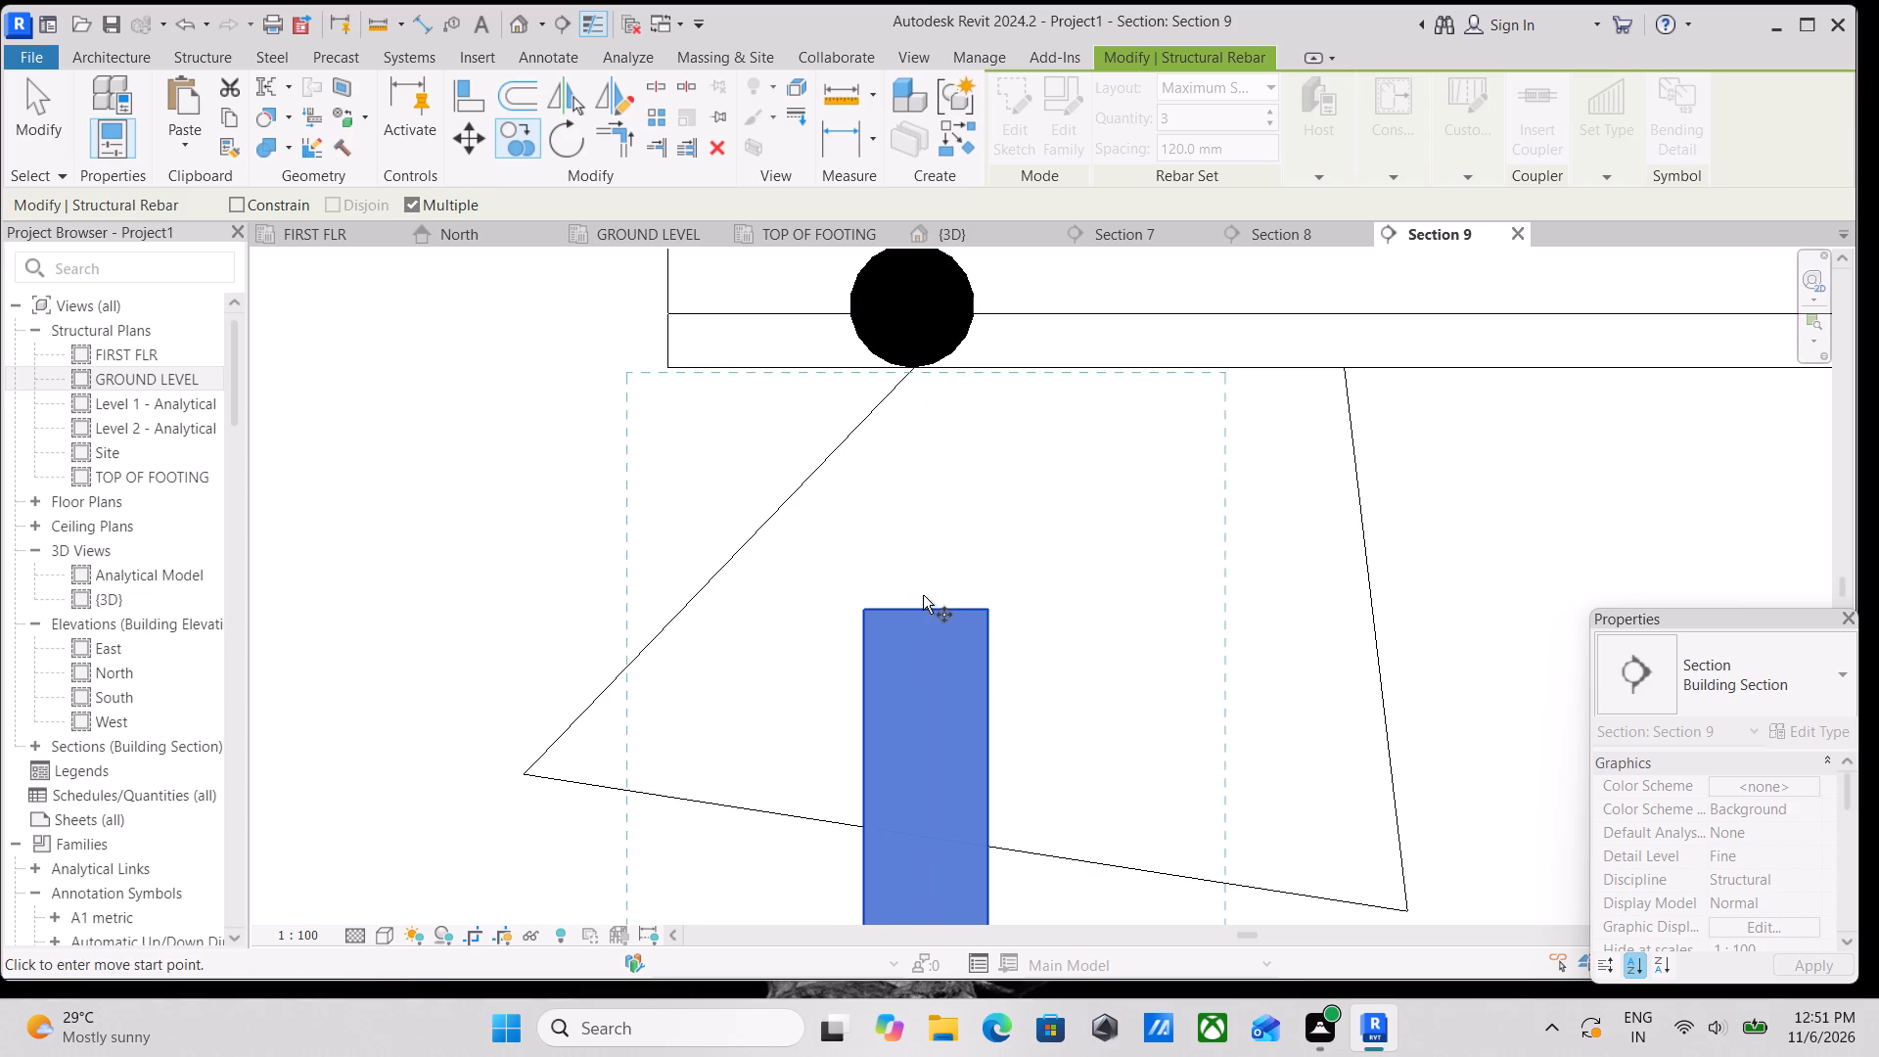
left_click(923, 606)
middle_click_drag(1122, 593, 802, 544)
scroll(1146, 581, "down", 1)
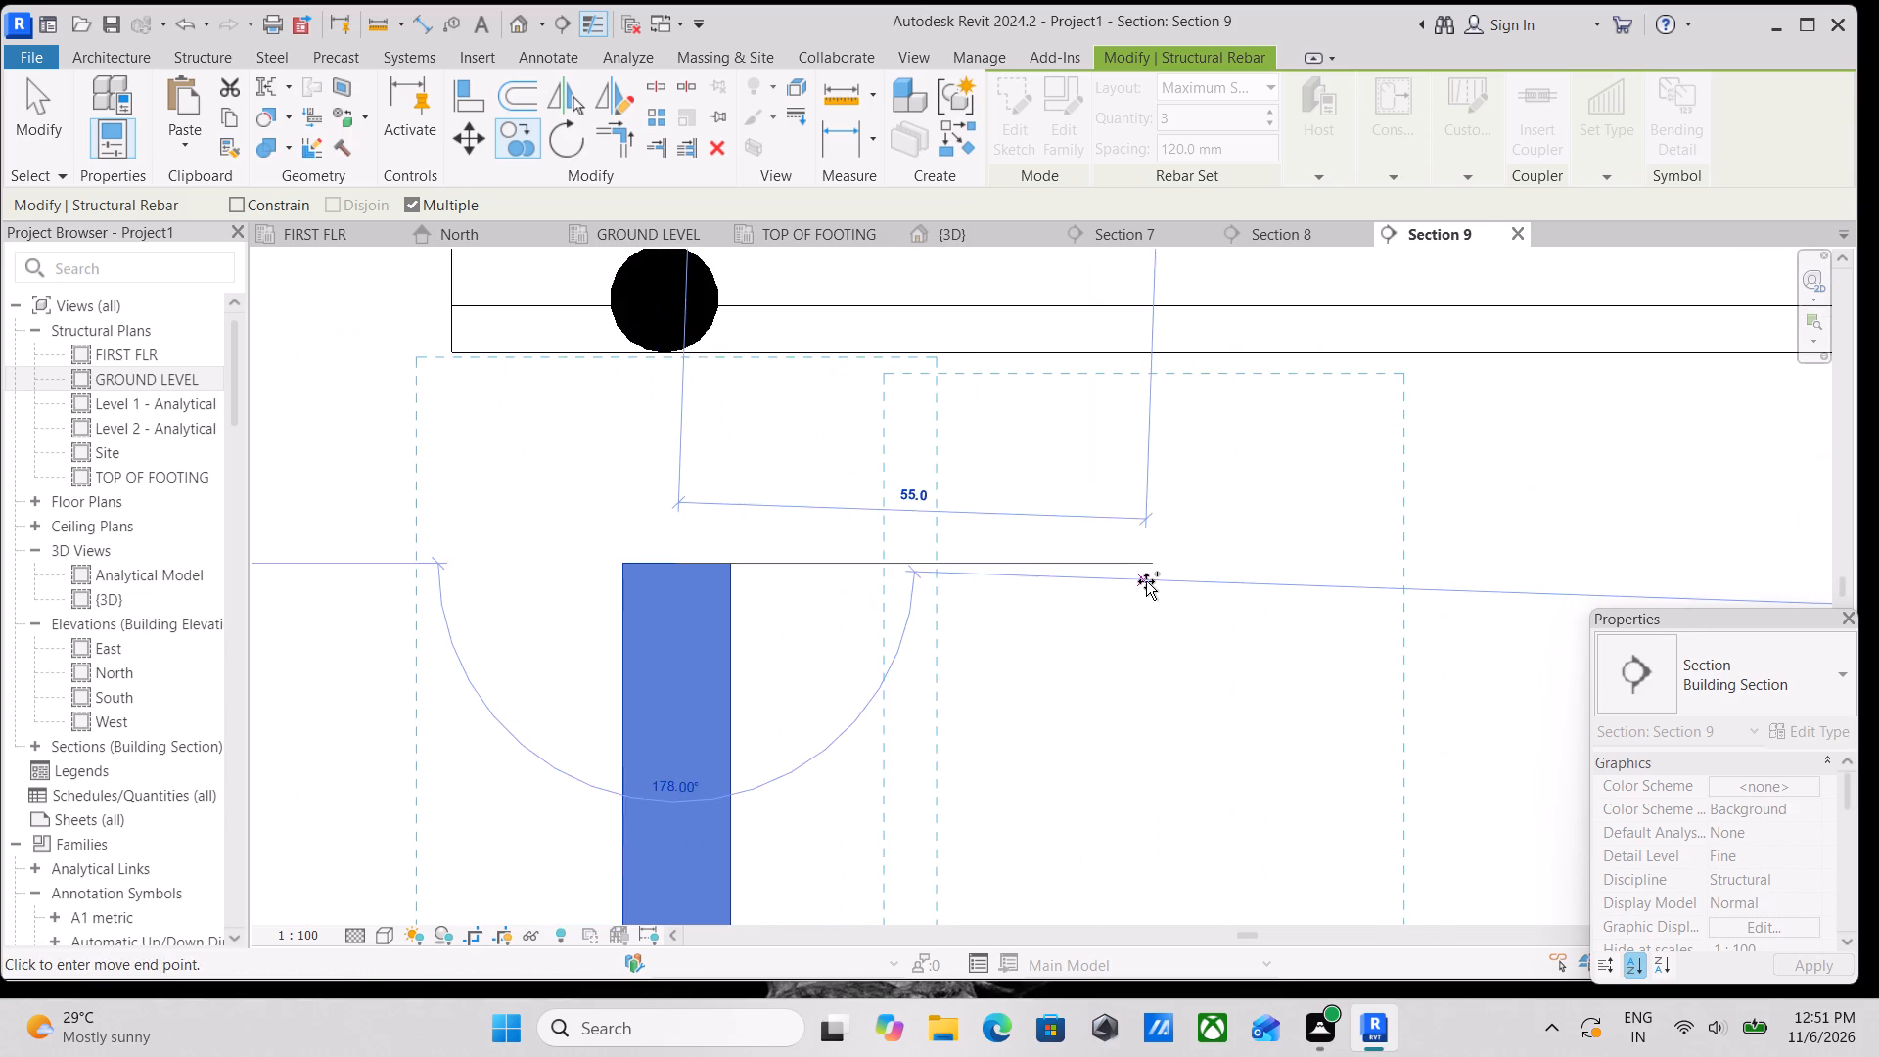
middle_click_drag(1146, 581, 858, 552)
scroll(1167, 517, "down", 3)
scroll(1260, 511, "down", 2)
middle_click_drag(1260, 511, 1014, 506)
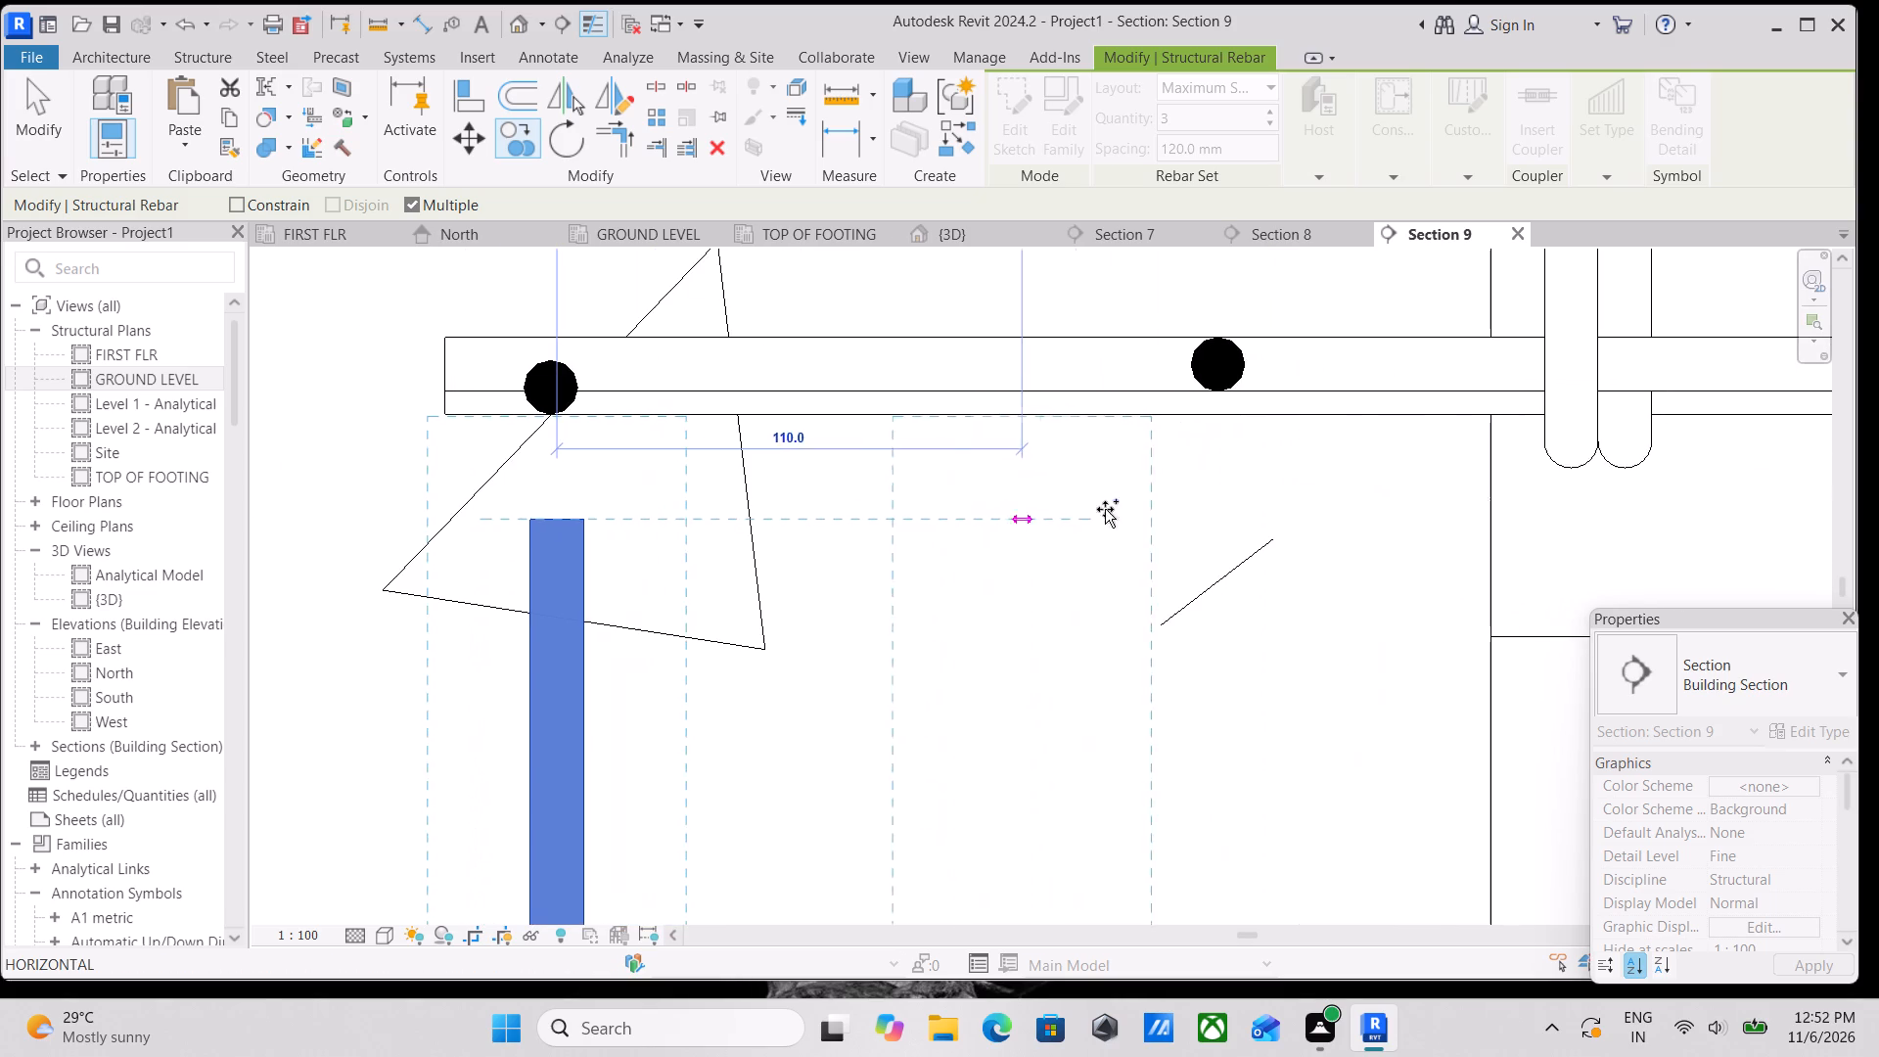
scroll(1320, 507, "down", 4)
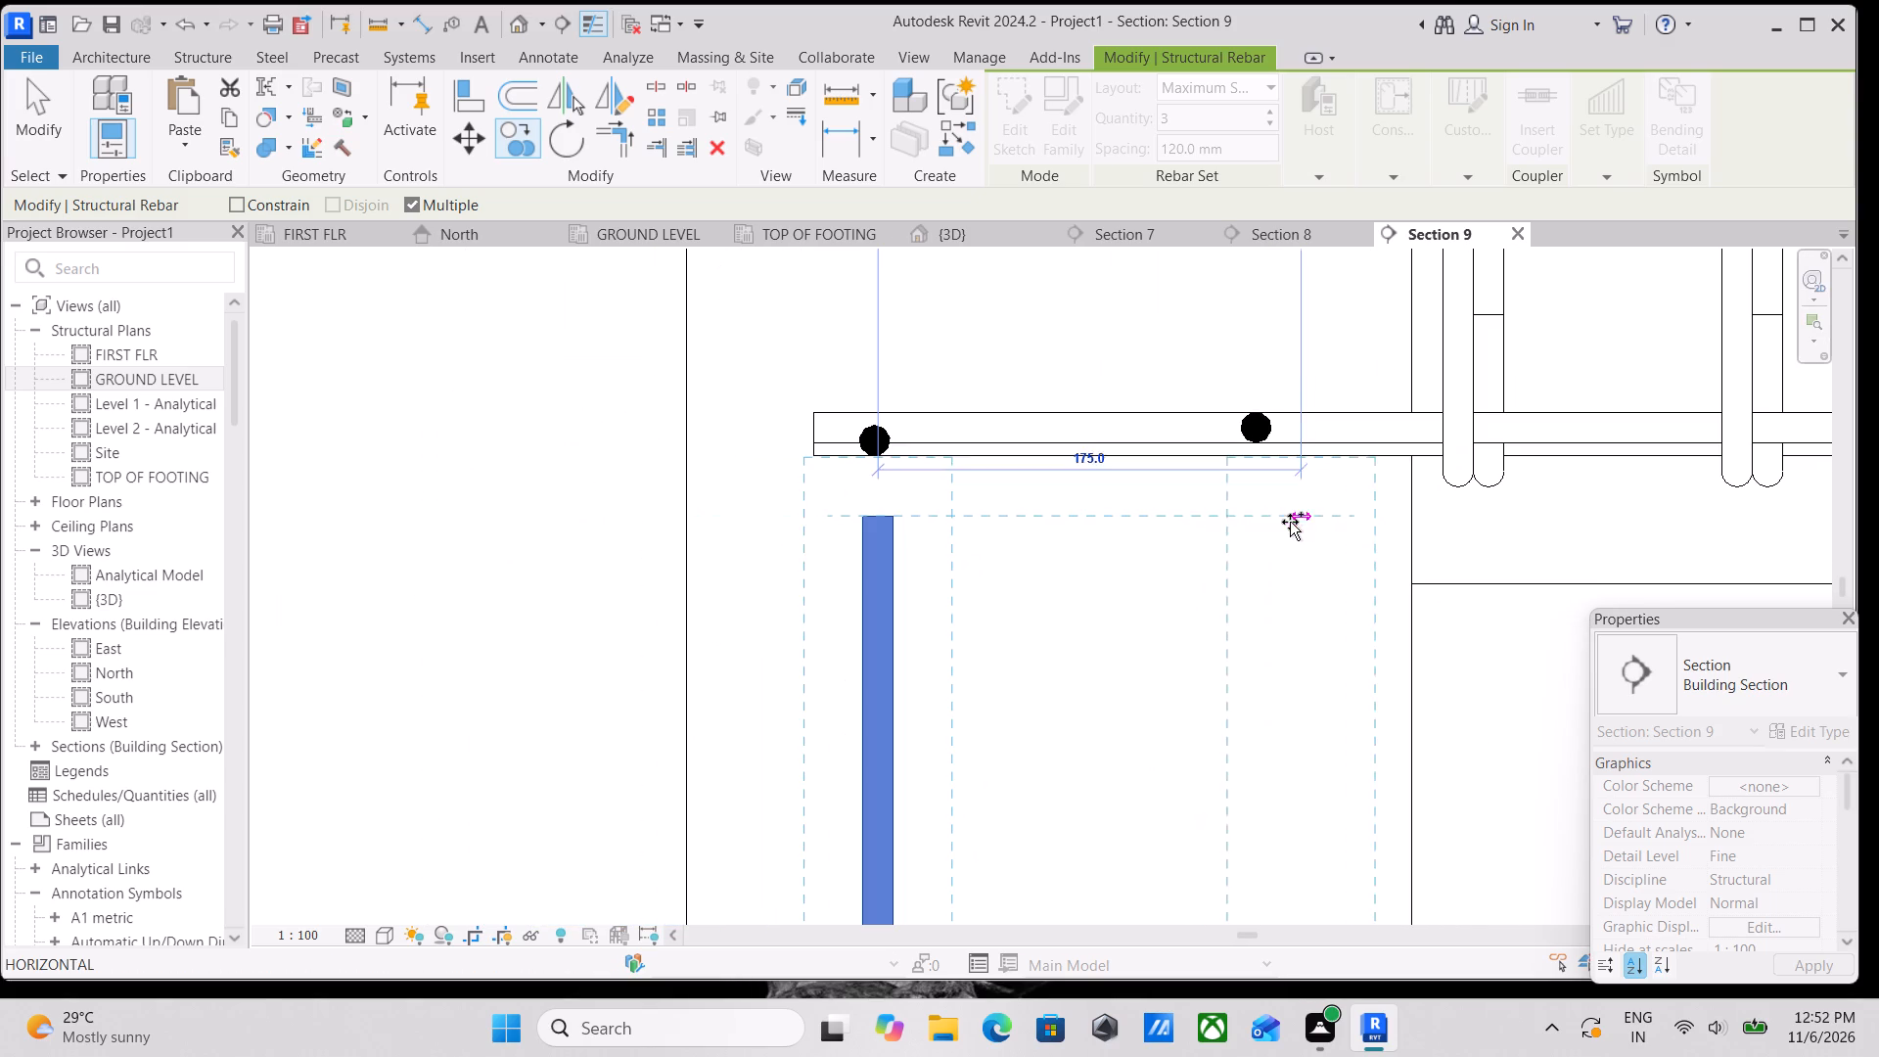
left_click(1323, 510)
scroll(1323, 510, "down", 3)
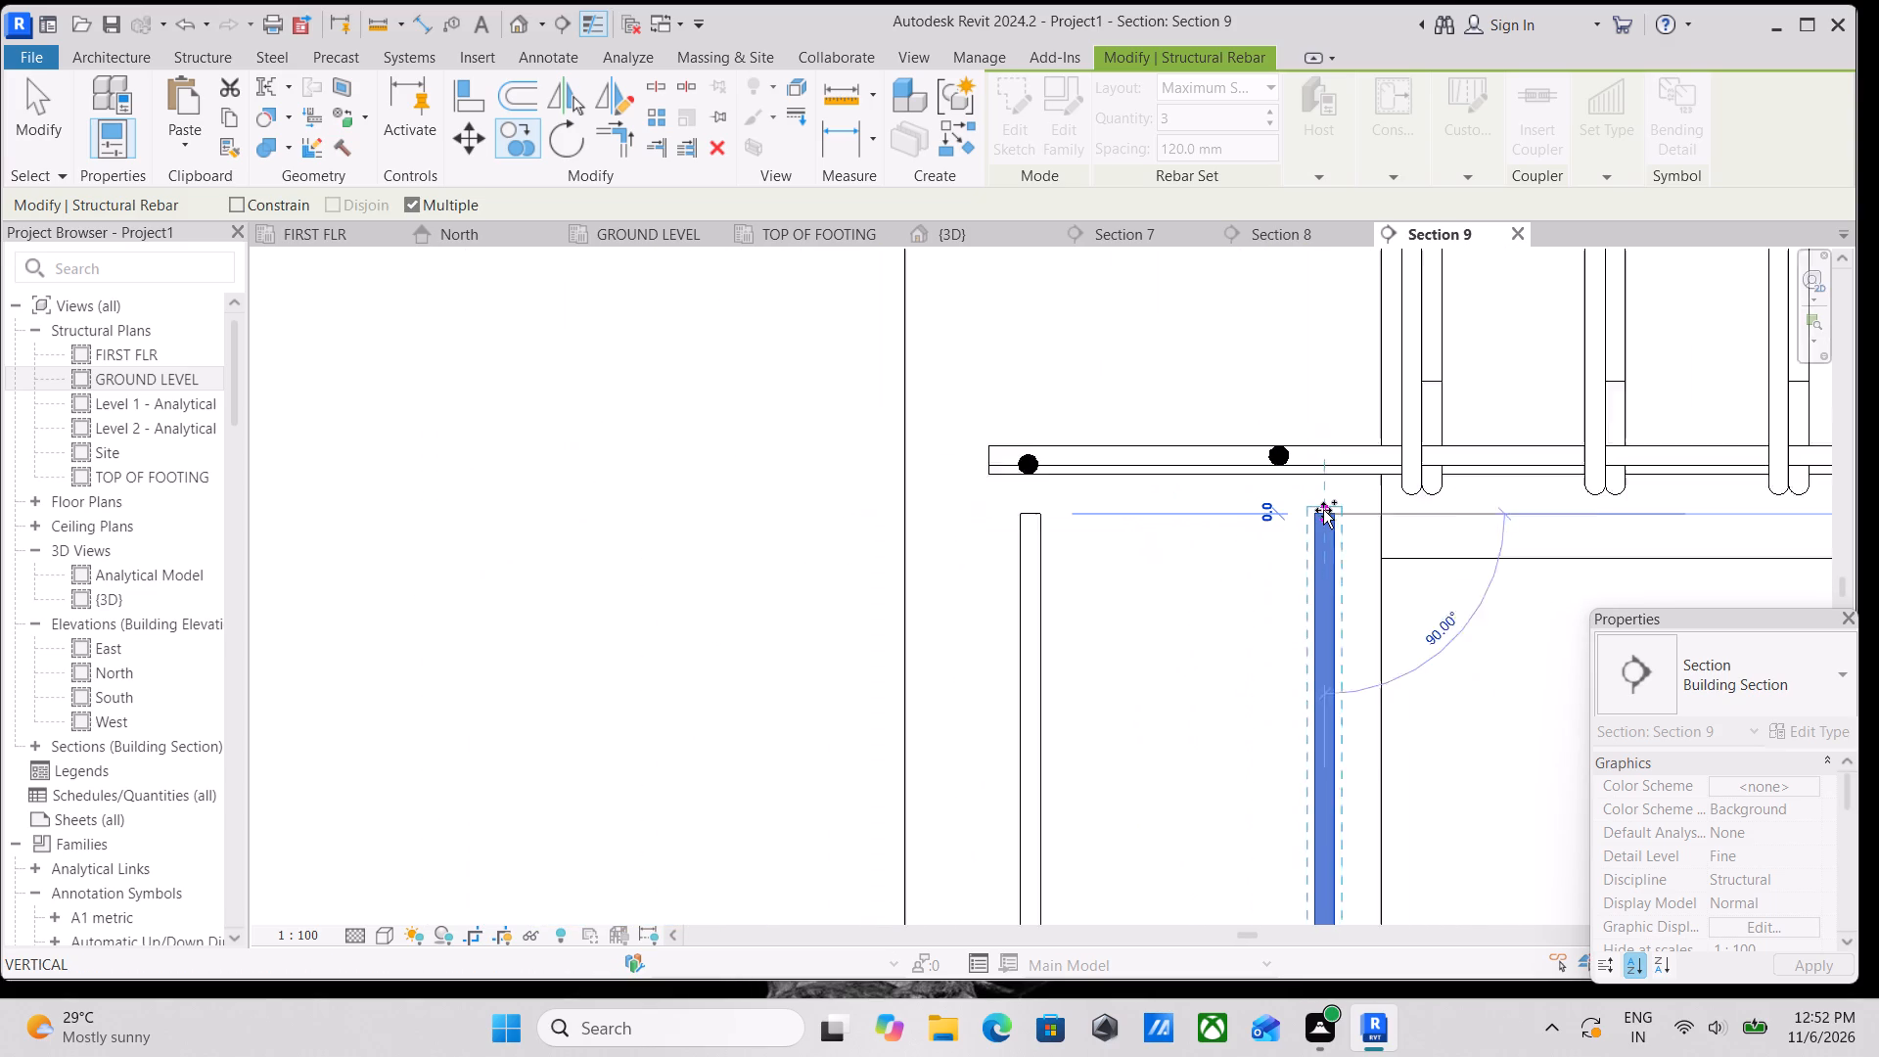
scroll(1323, 510, "down", 1)
key("Escape")
scroll(1323, 510, "down", 4)
key("Escape")
scroll(1259, 482, "down", 2)
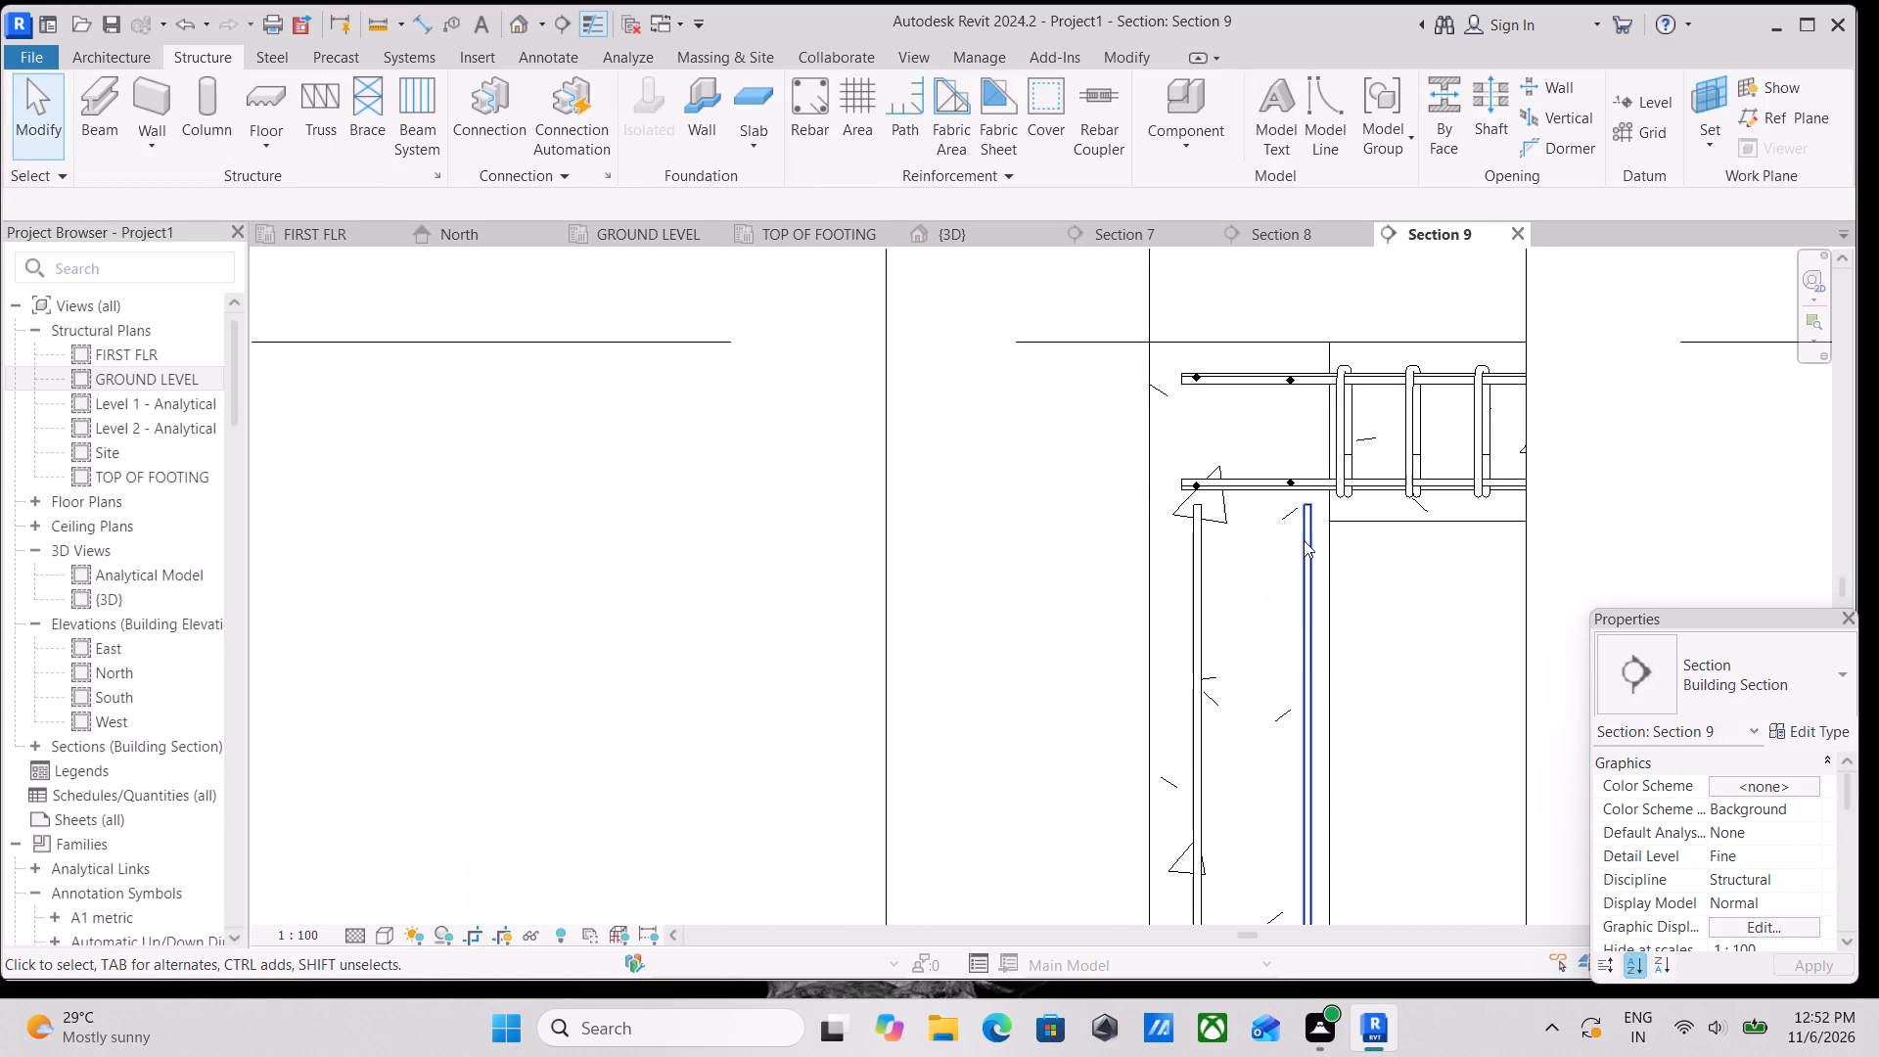
Set the copied bar on the beam side of the column to show unobscured in the {3D} view.
left_click(1313, 544)
scroll(1538, 617, "down", 1)
scroll(1762, 830, "down", 4)
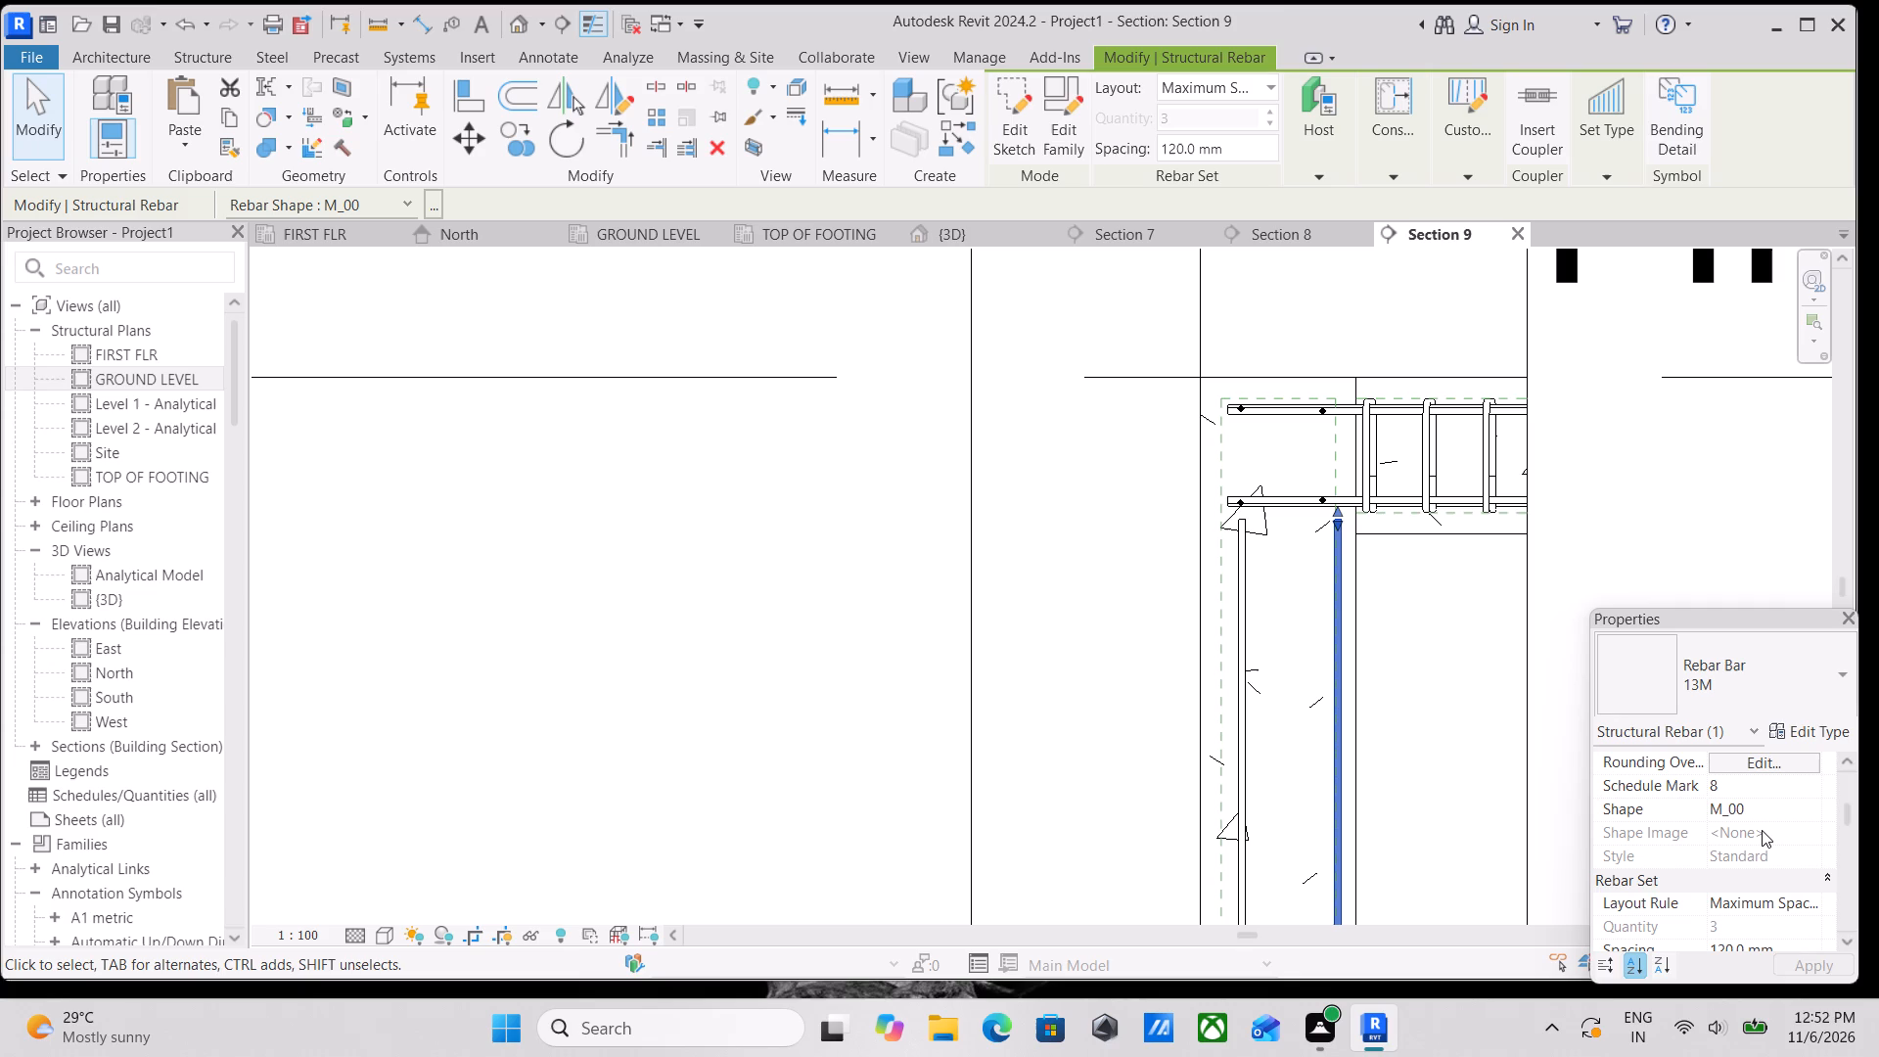
scroll(1762, 830, "up", 1)
scroll(1762, 830, "down", 4)
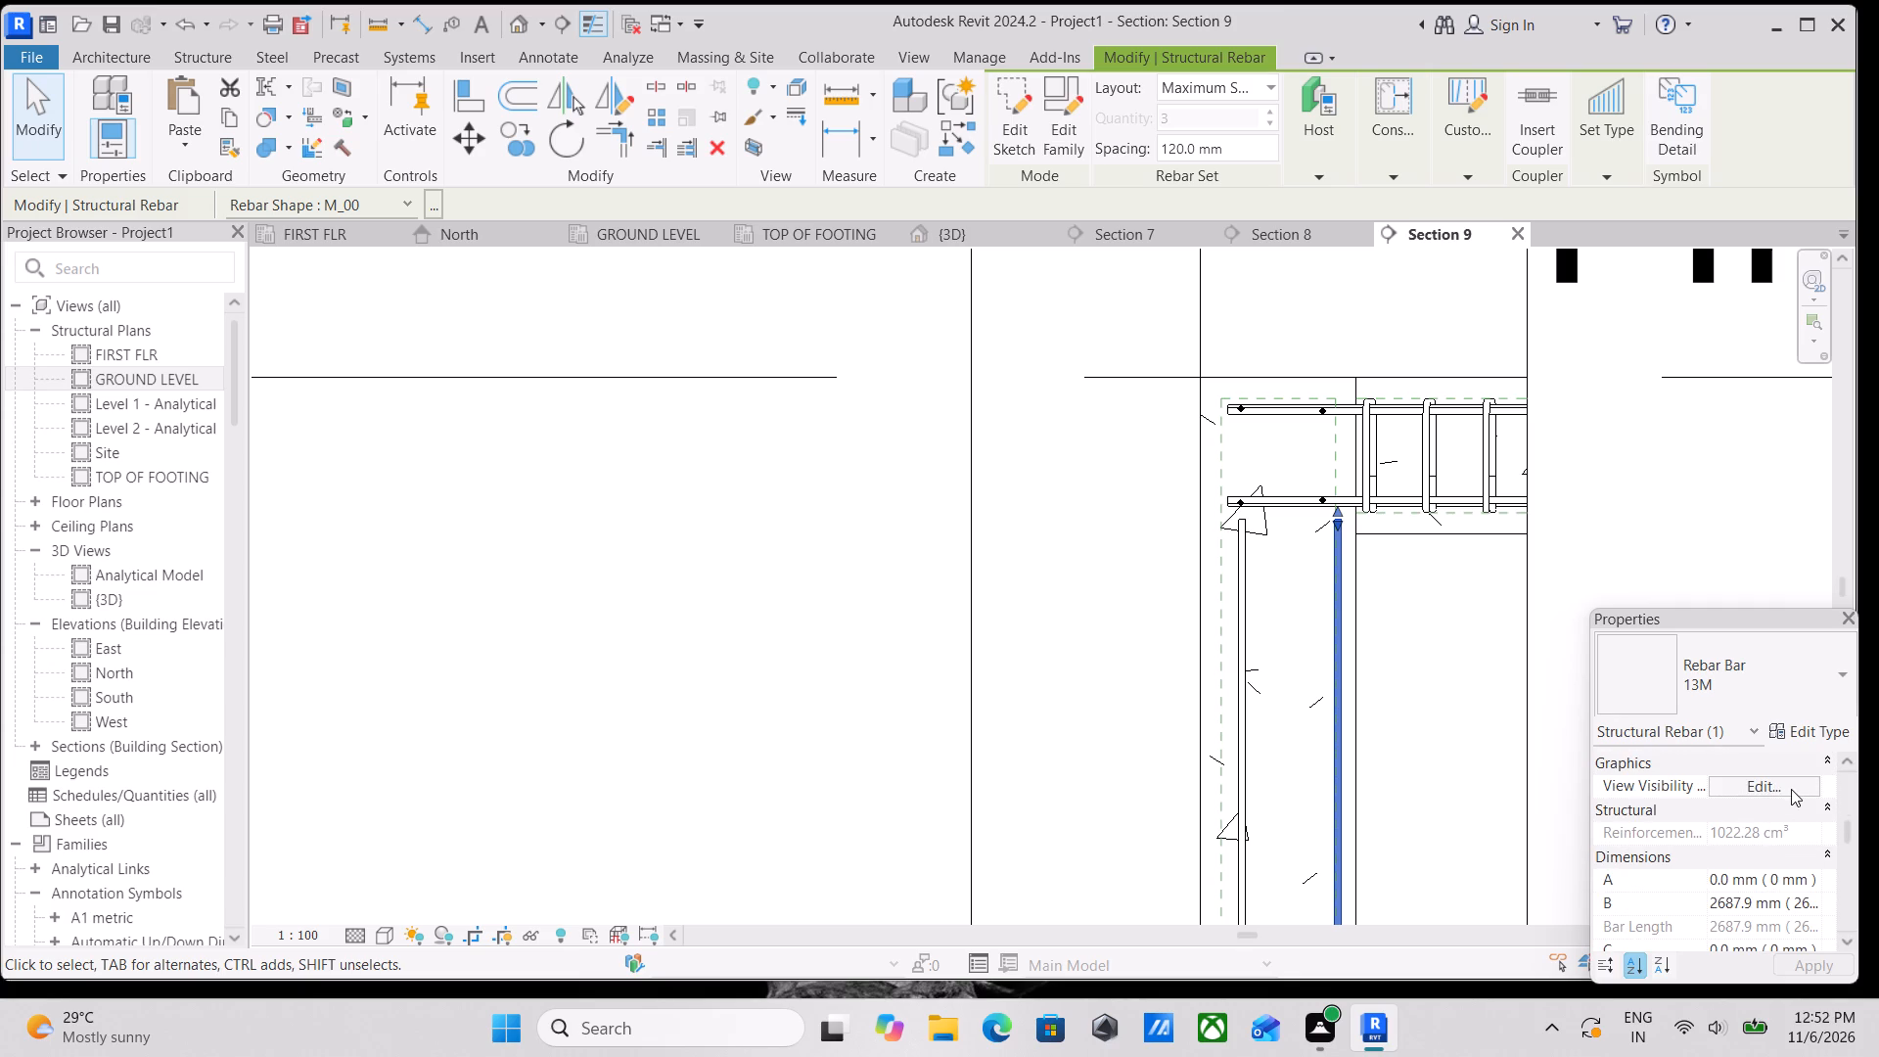
left_click(1792, 788)
left_click(1729, 679)
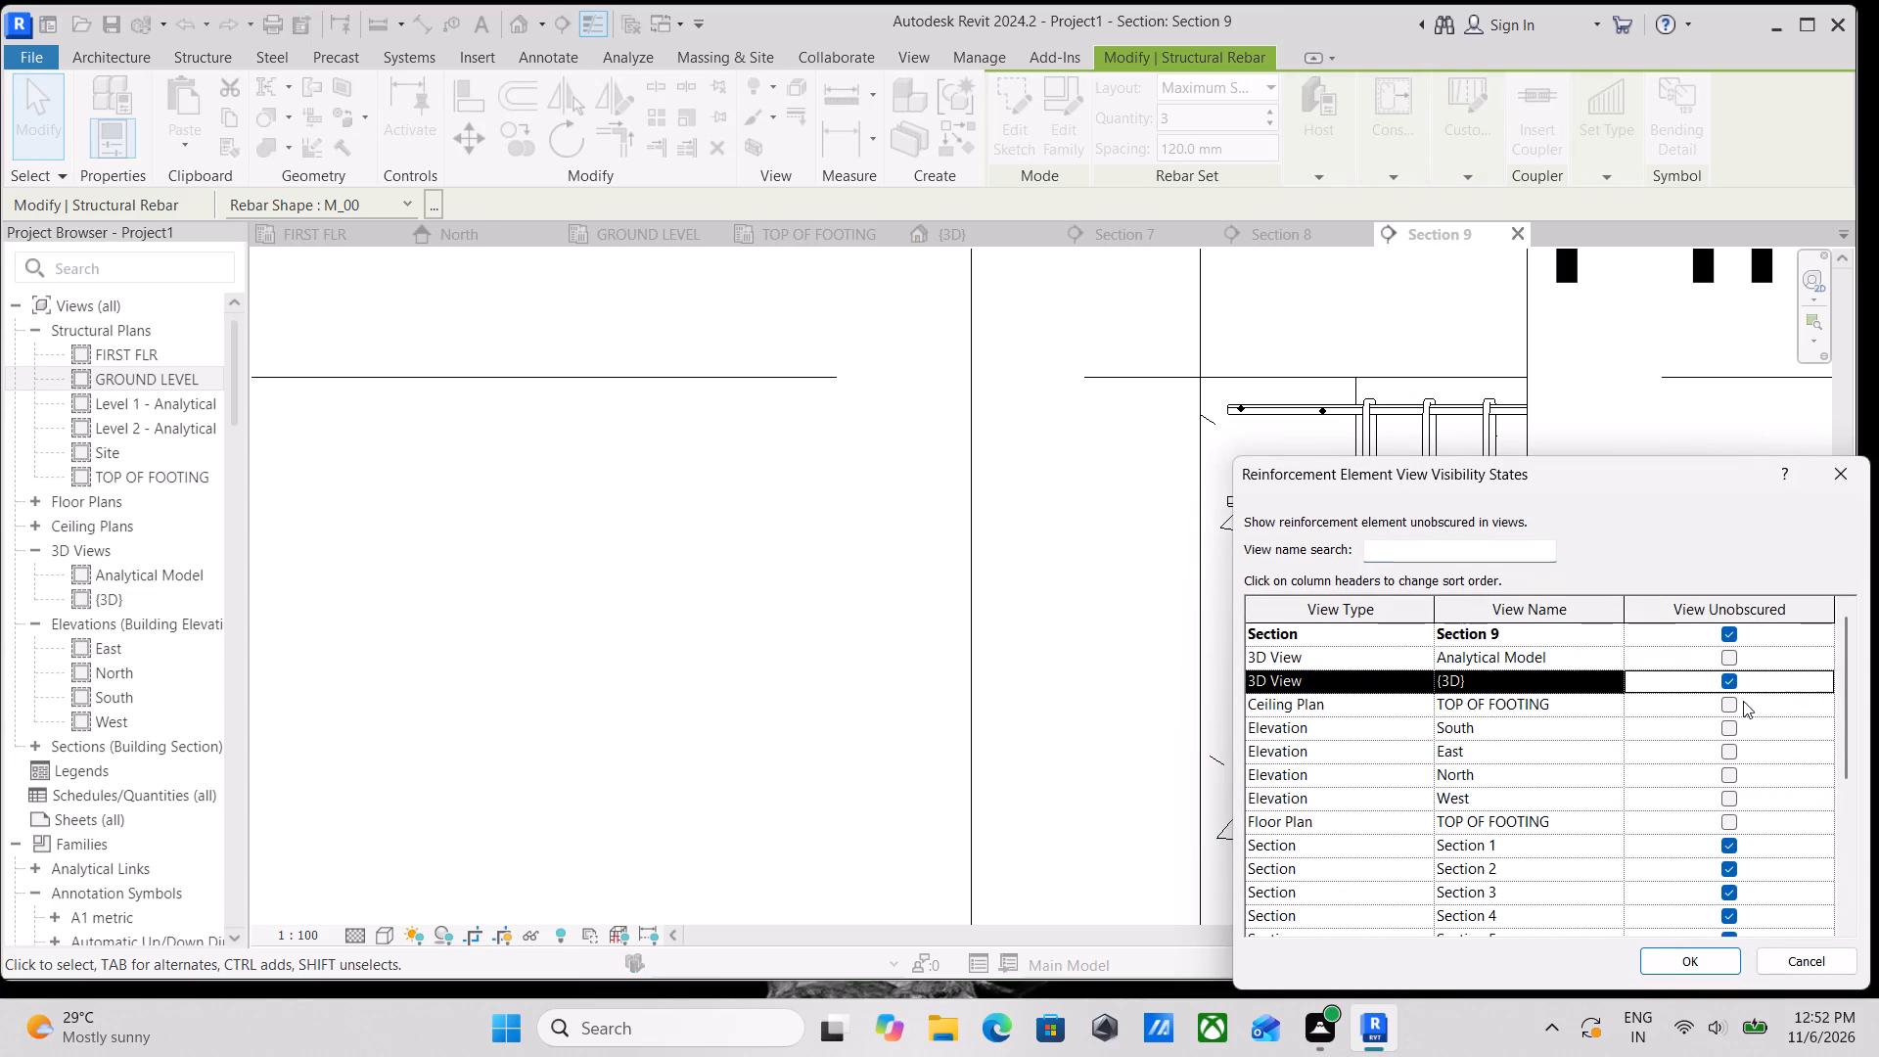
left_click(1702, 966)
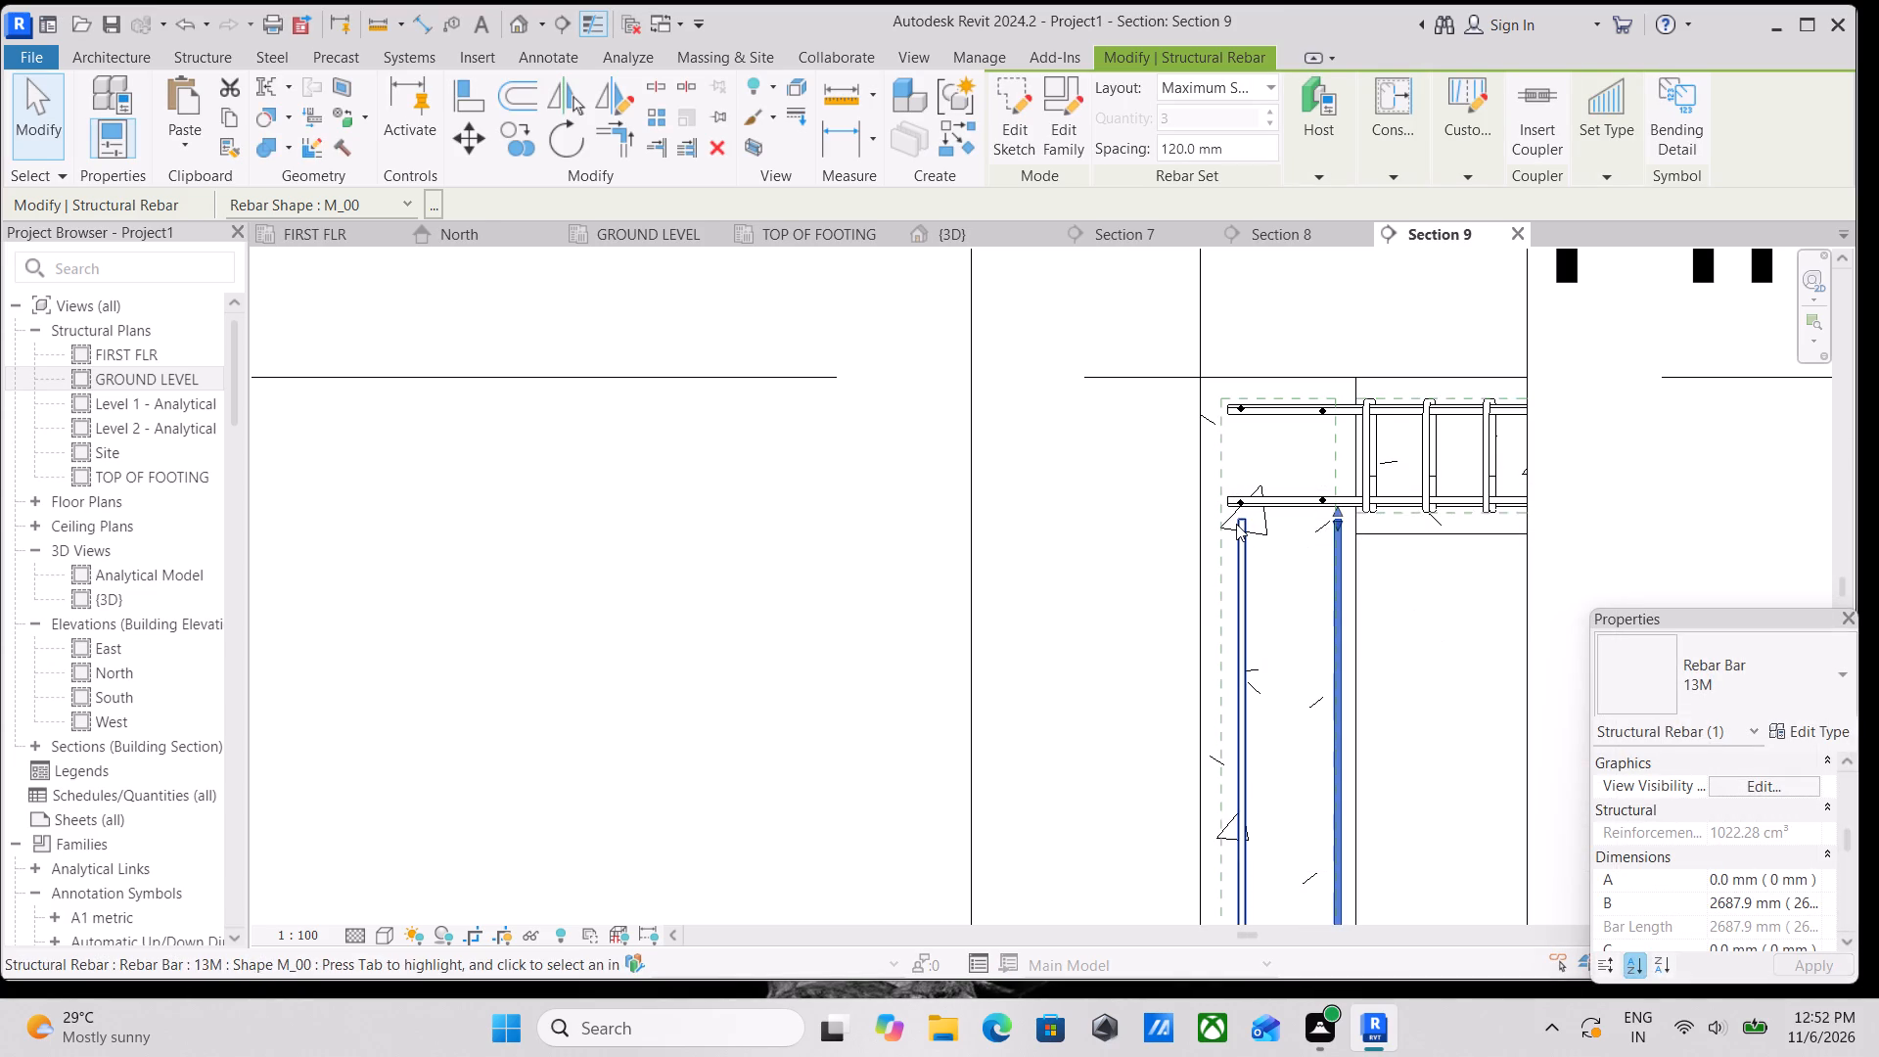
Set the original vertical bar on the column's outer side to show unobscured in the {3D} view.
left_click(1236, 524)
scroll(1774, 871, "down", 3)
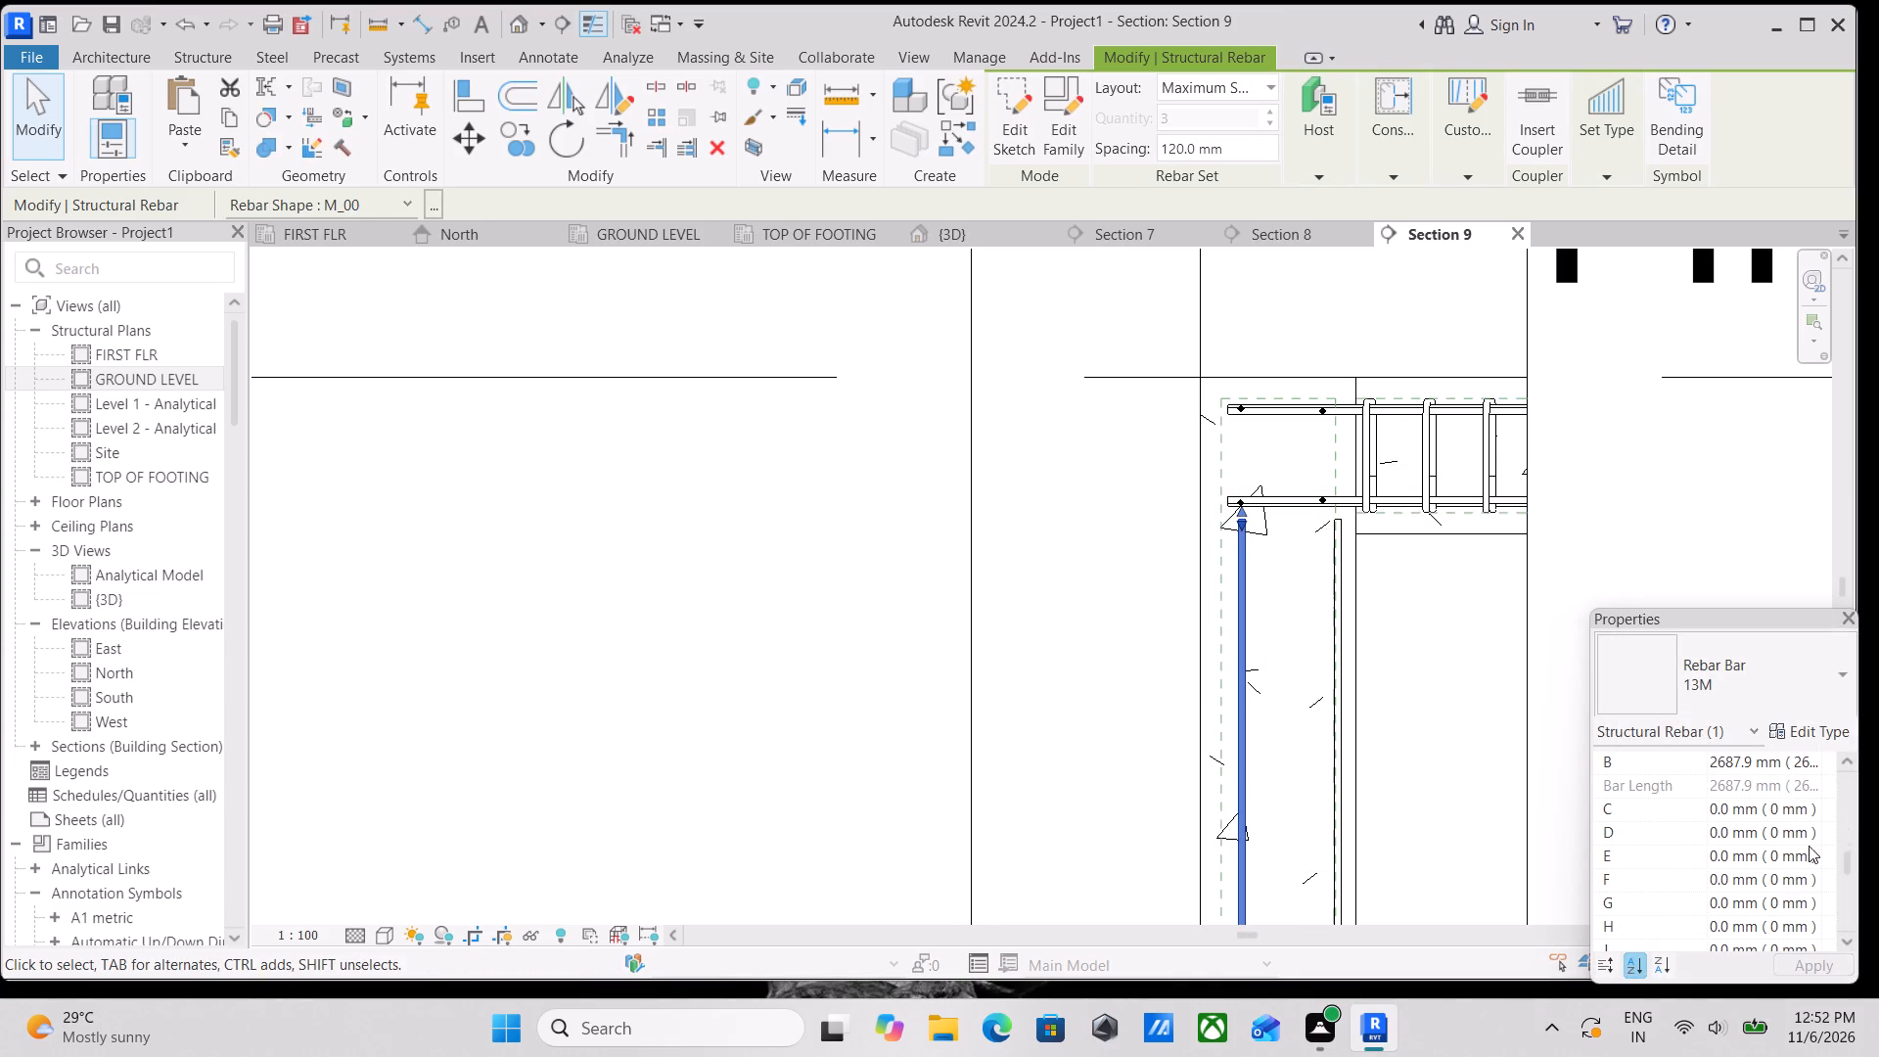
scroll(1808, 786, "down", 2)
scroll(1808, 786, "up", 6)
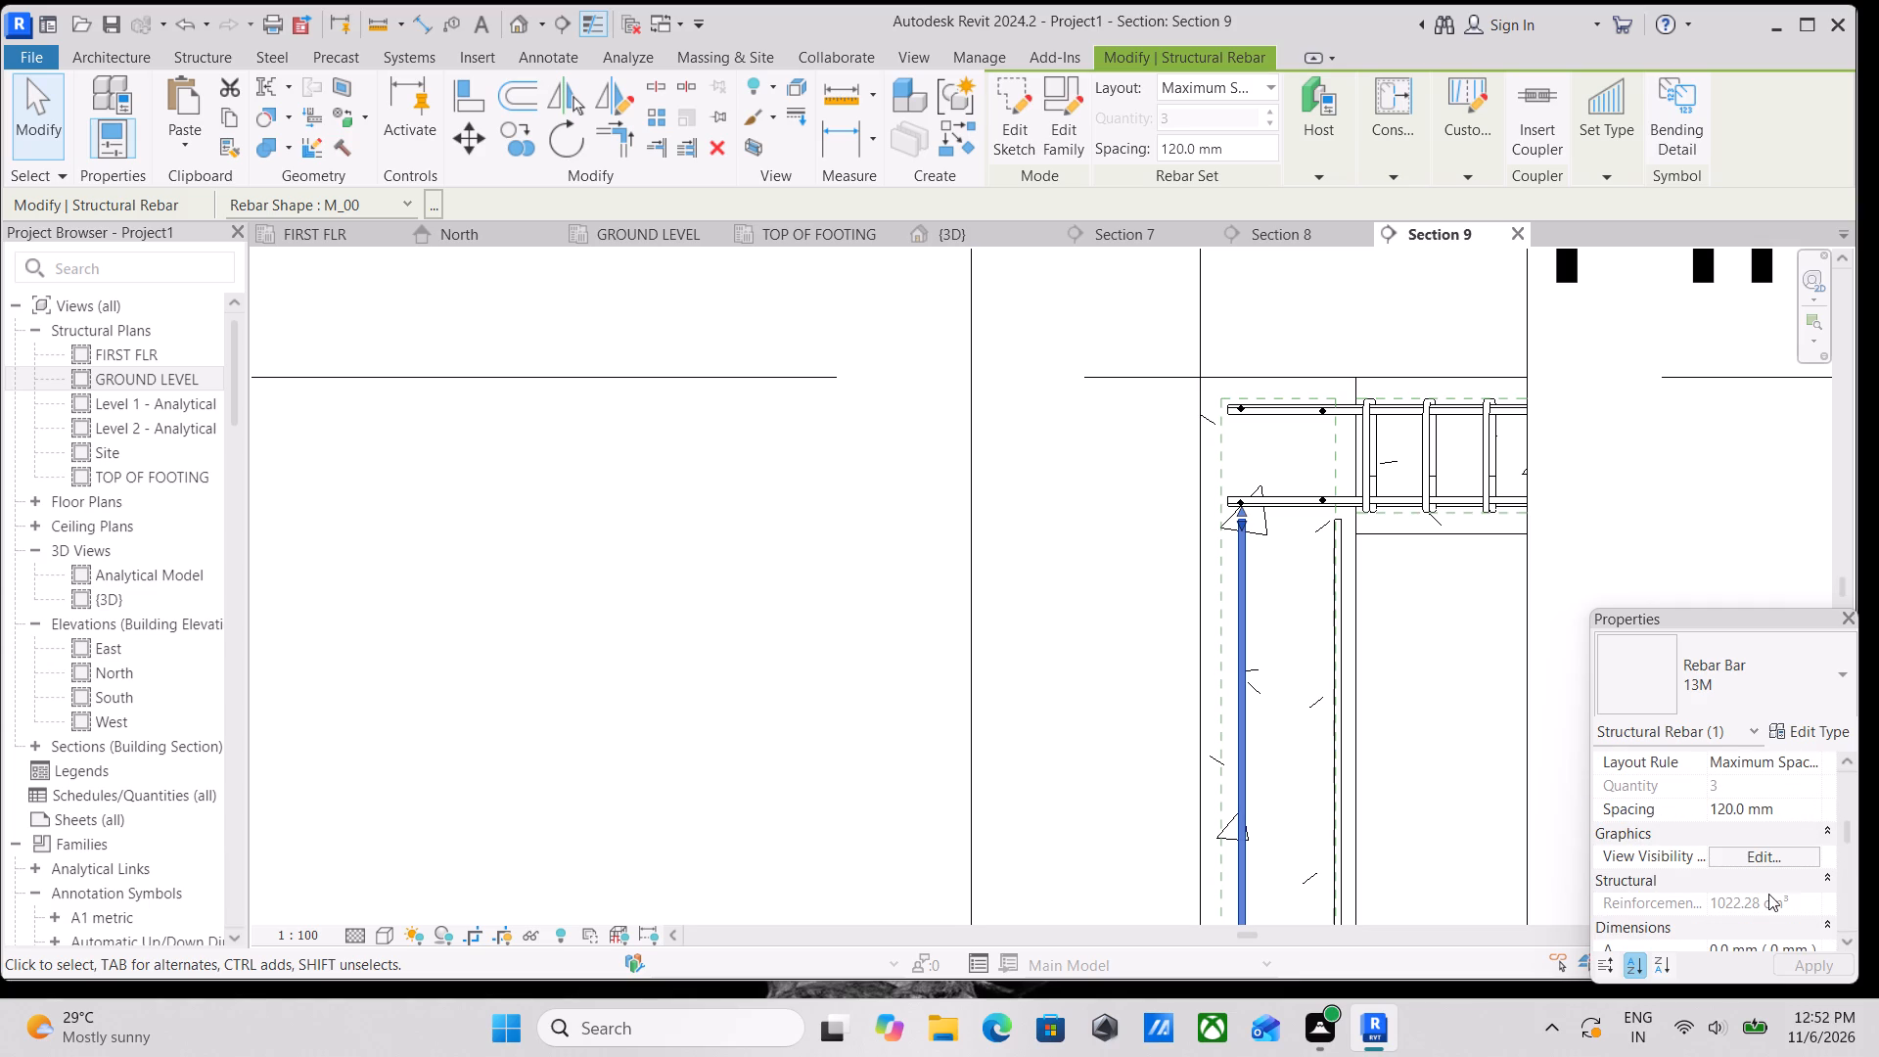
left_click(1801, 852)
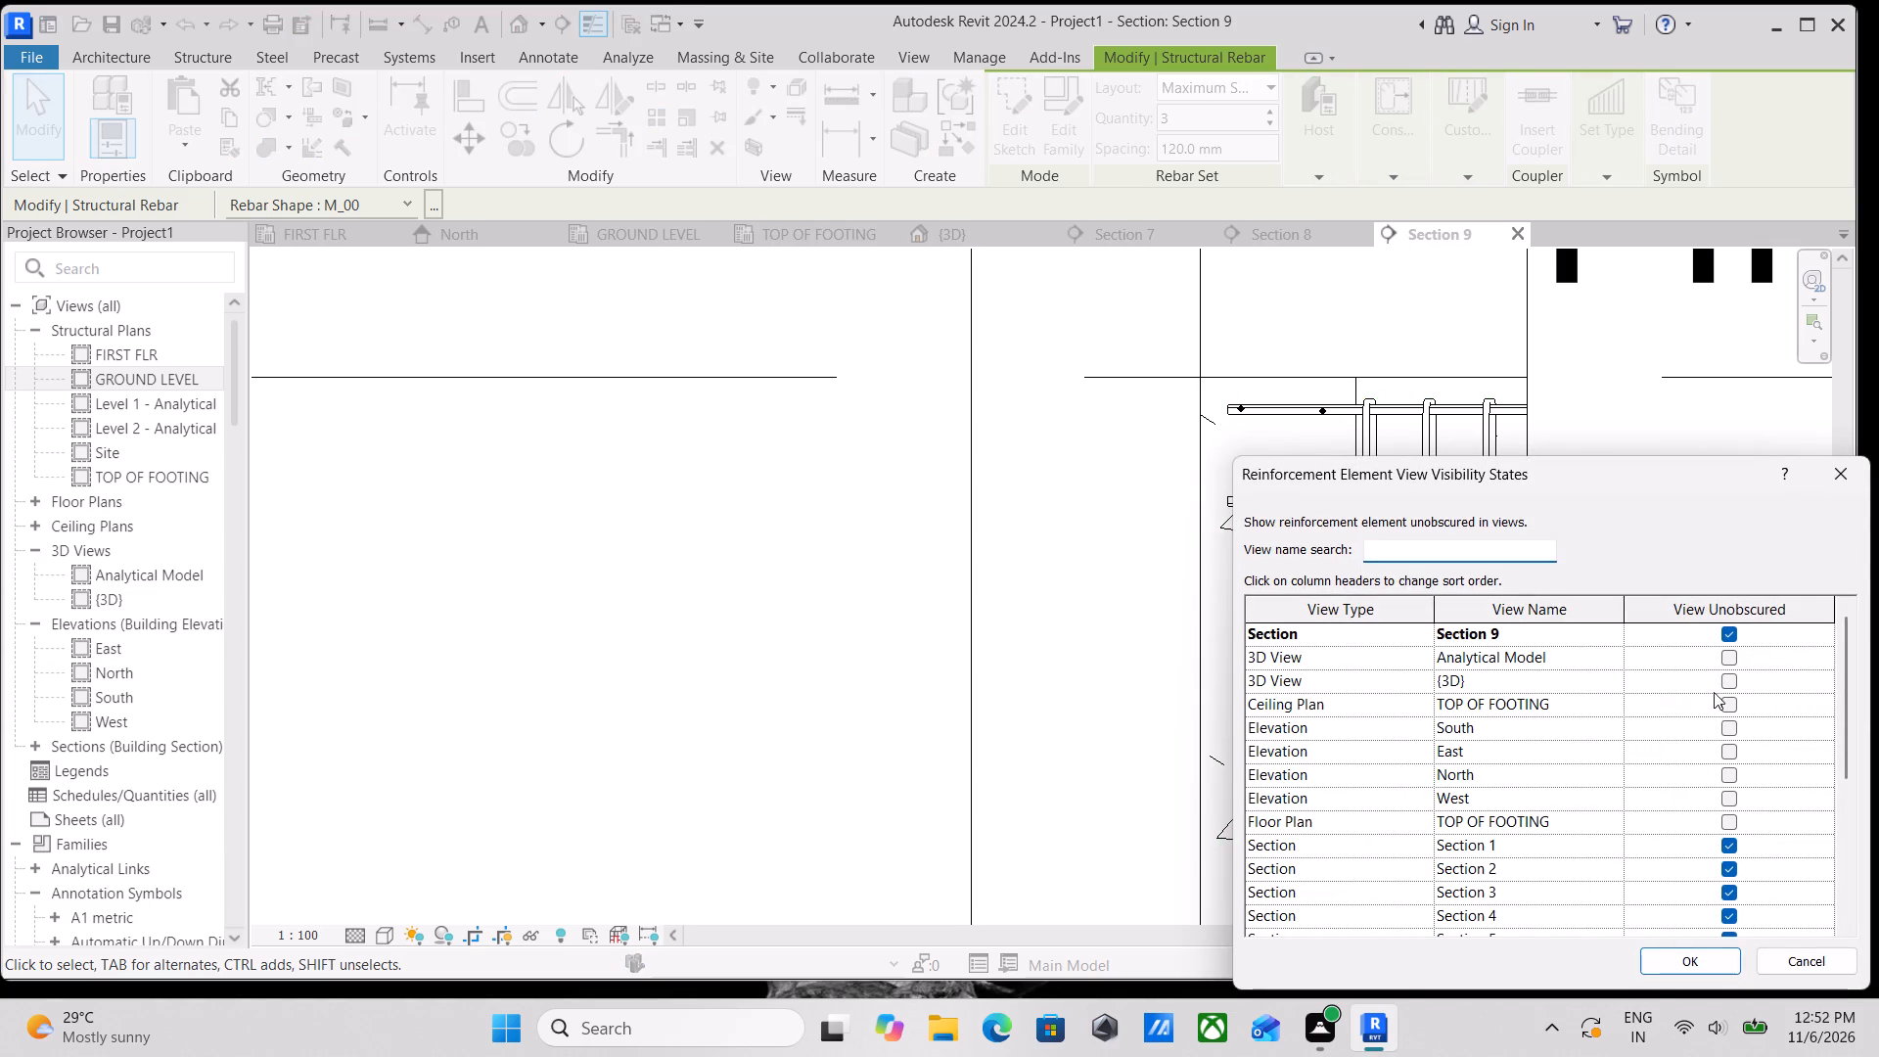
left_click(1729, 675)
left_click(1695, 969)
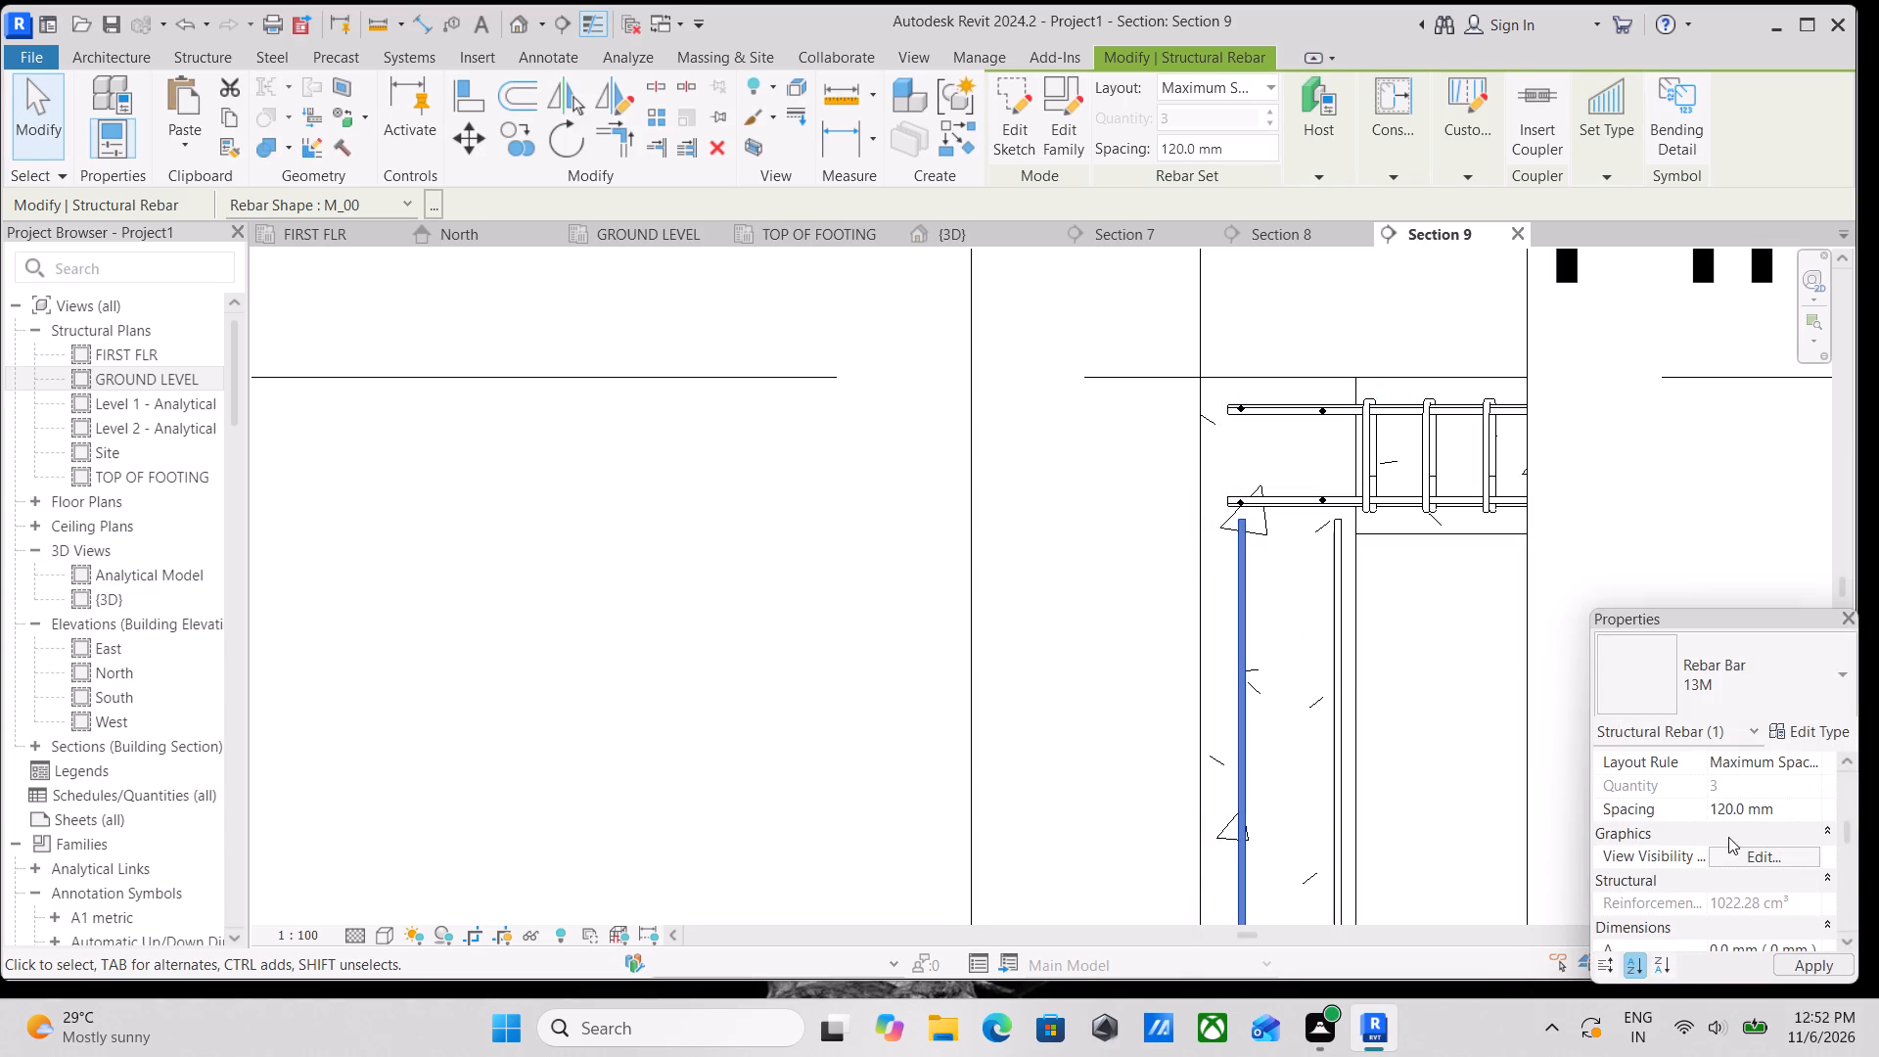
Nudge the copied bar three increments away from the beam-side face, towards the original vertical bar.
scroll(1260, 641, "up", 2)
middle_click_drag(1260, 641, 1181, 693)
key("Escape")
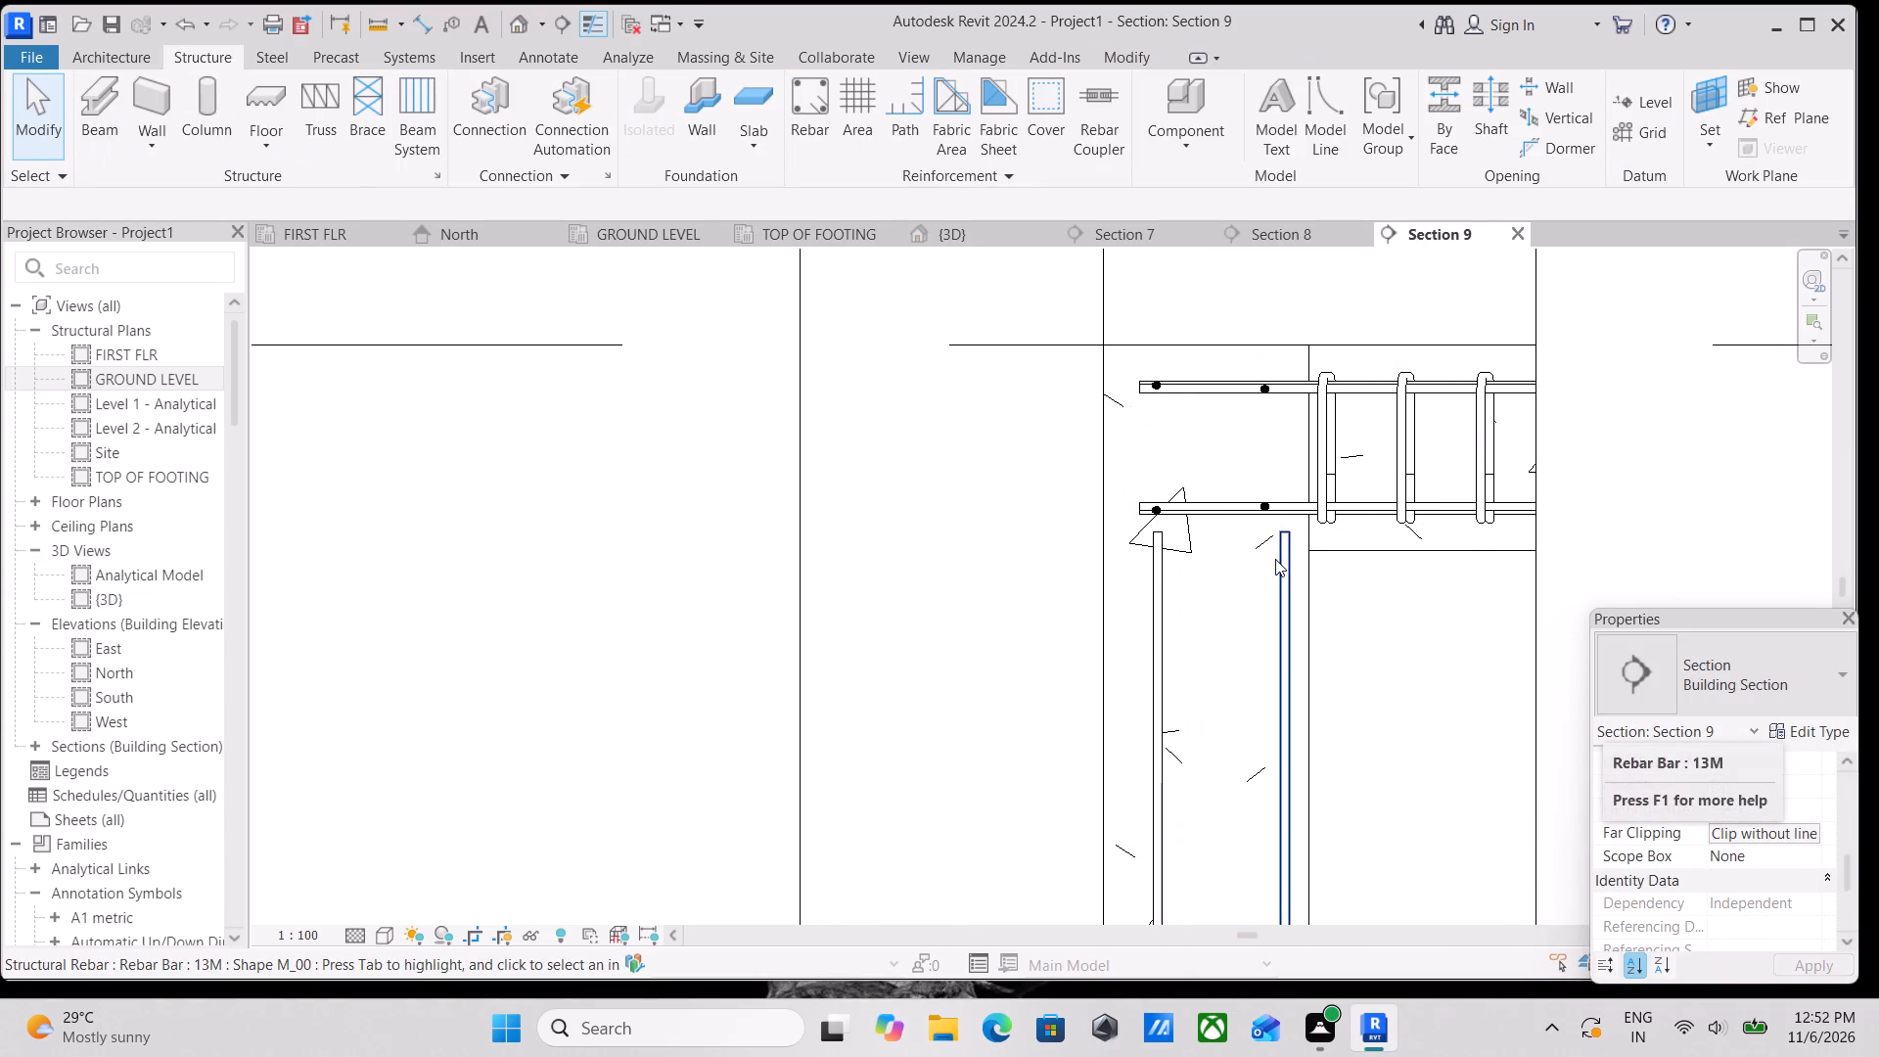
left_click(1277, 569)
key("Left")
key("Left")
key("Left")
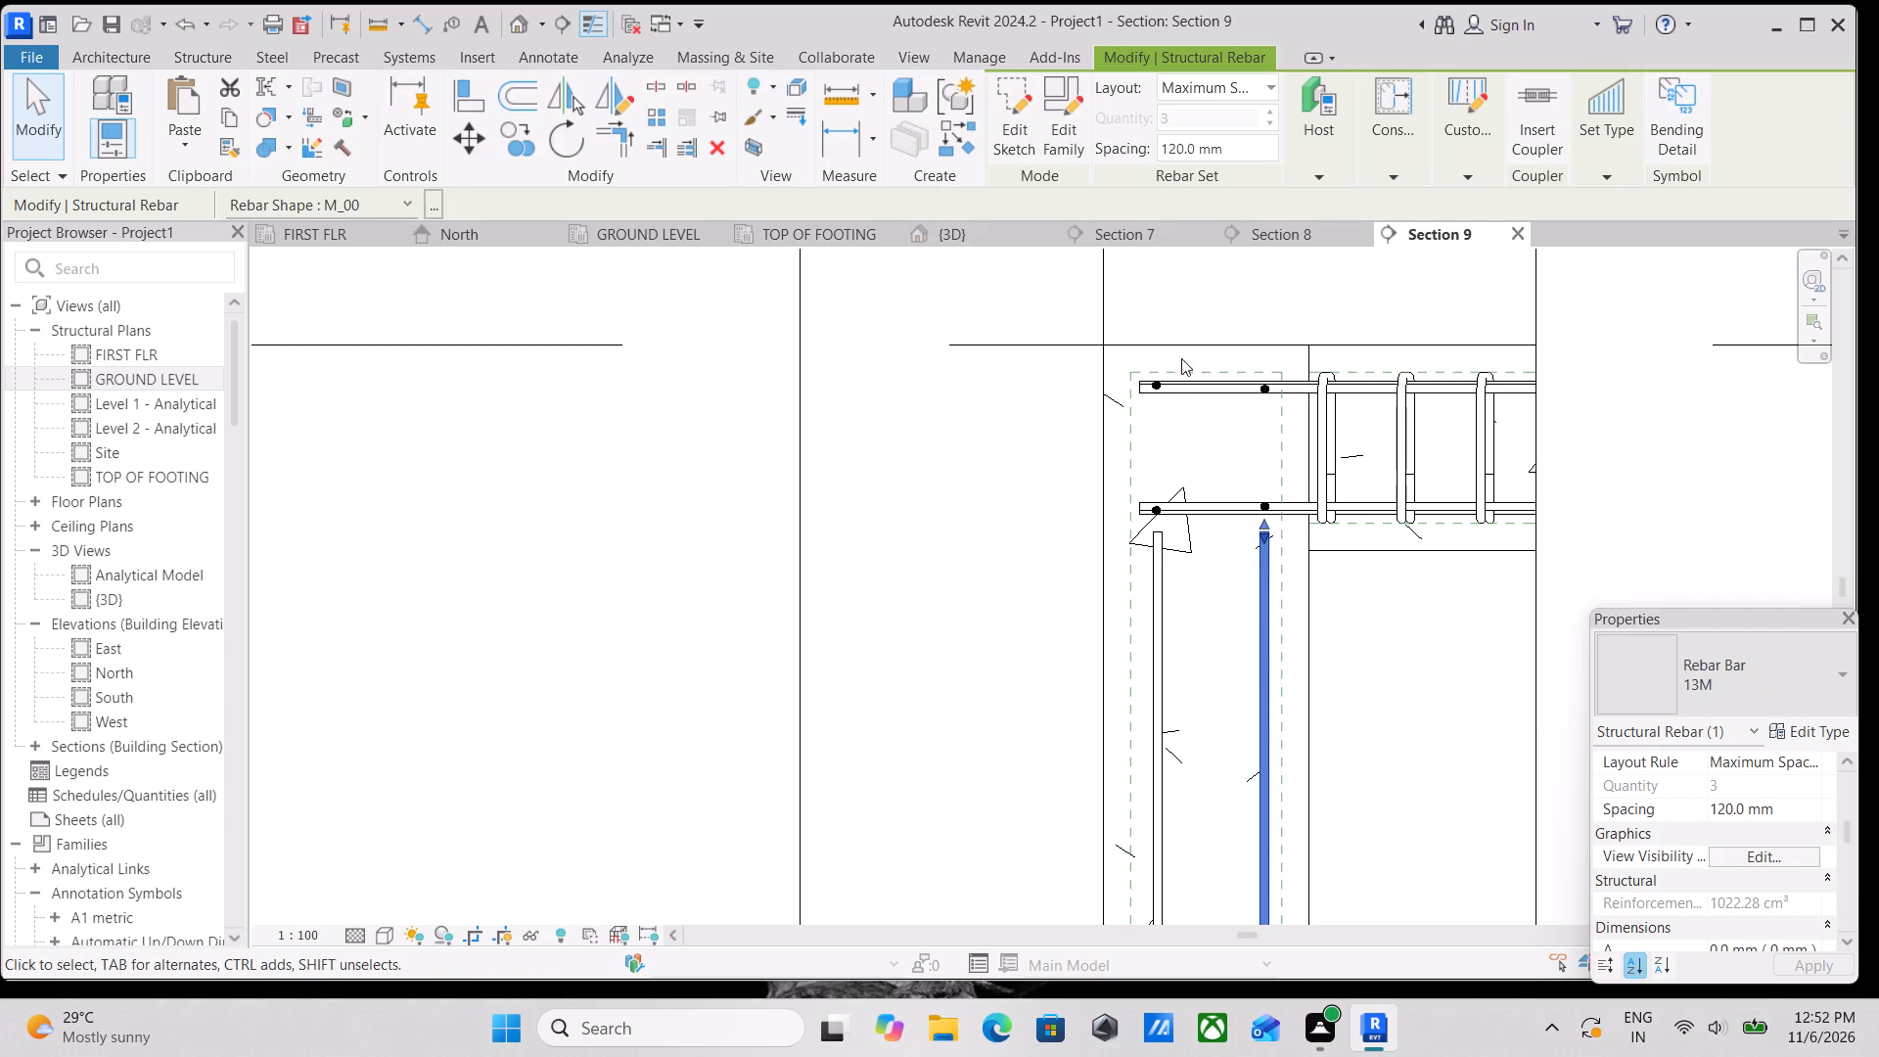
Open the rebar cover settings and review the cover types and distances defined for the project.
left_click(1138, 344)
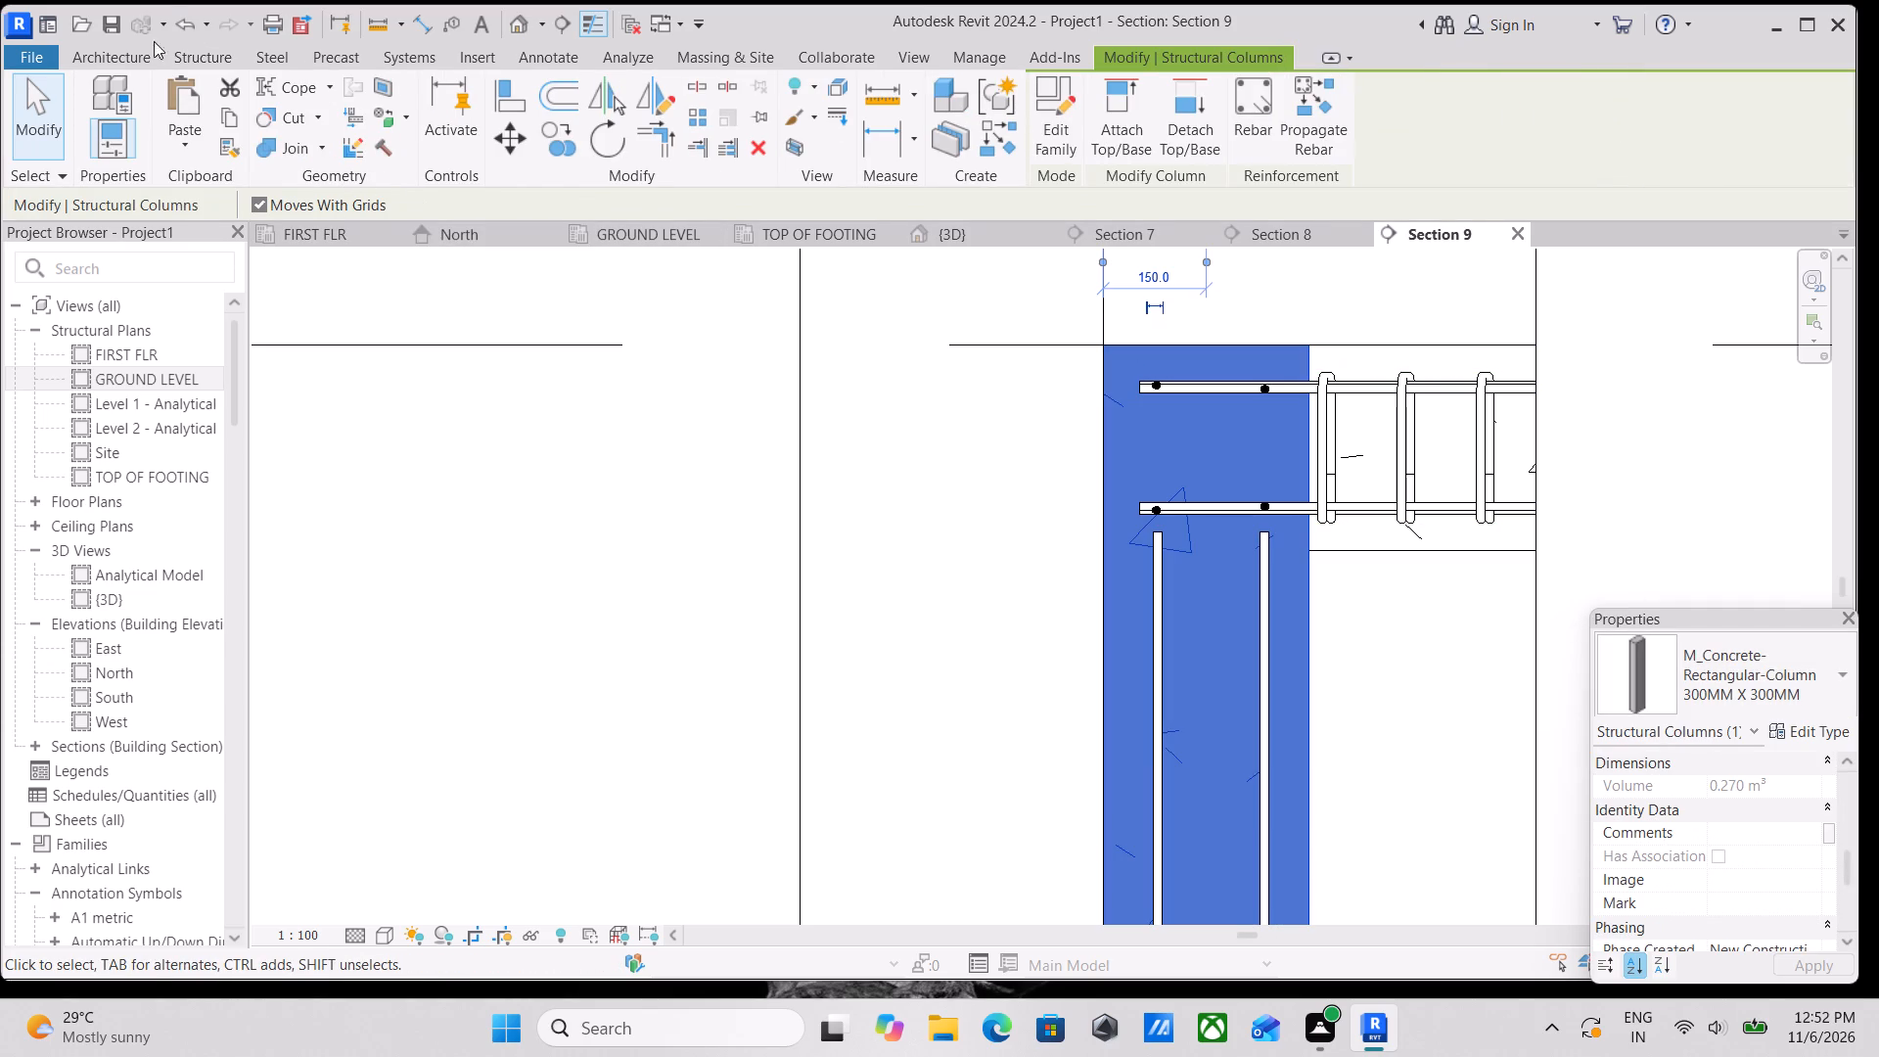
left_click(194, 44)
left_click(195, 56)
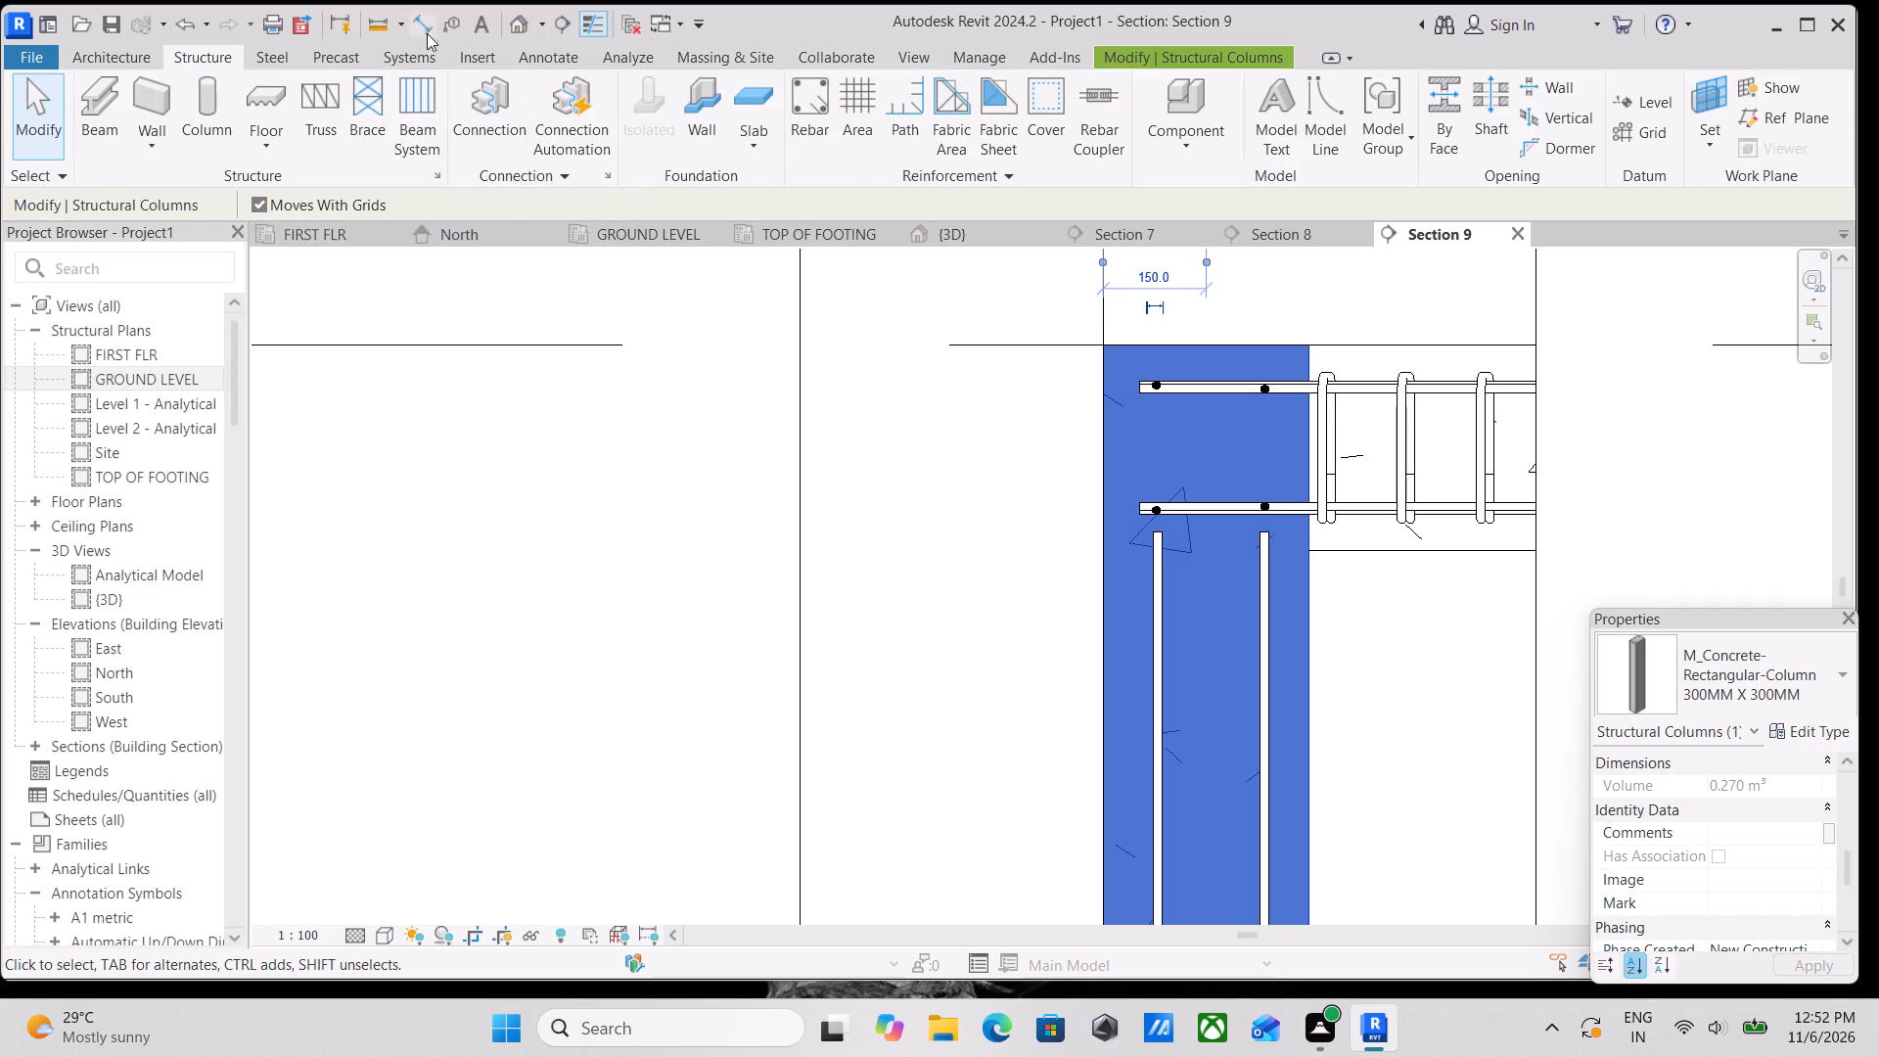
scroll(1094, 397, "up", 2)
middle_click_drag(1180, 432, 1159, 558)
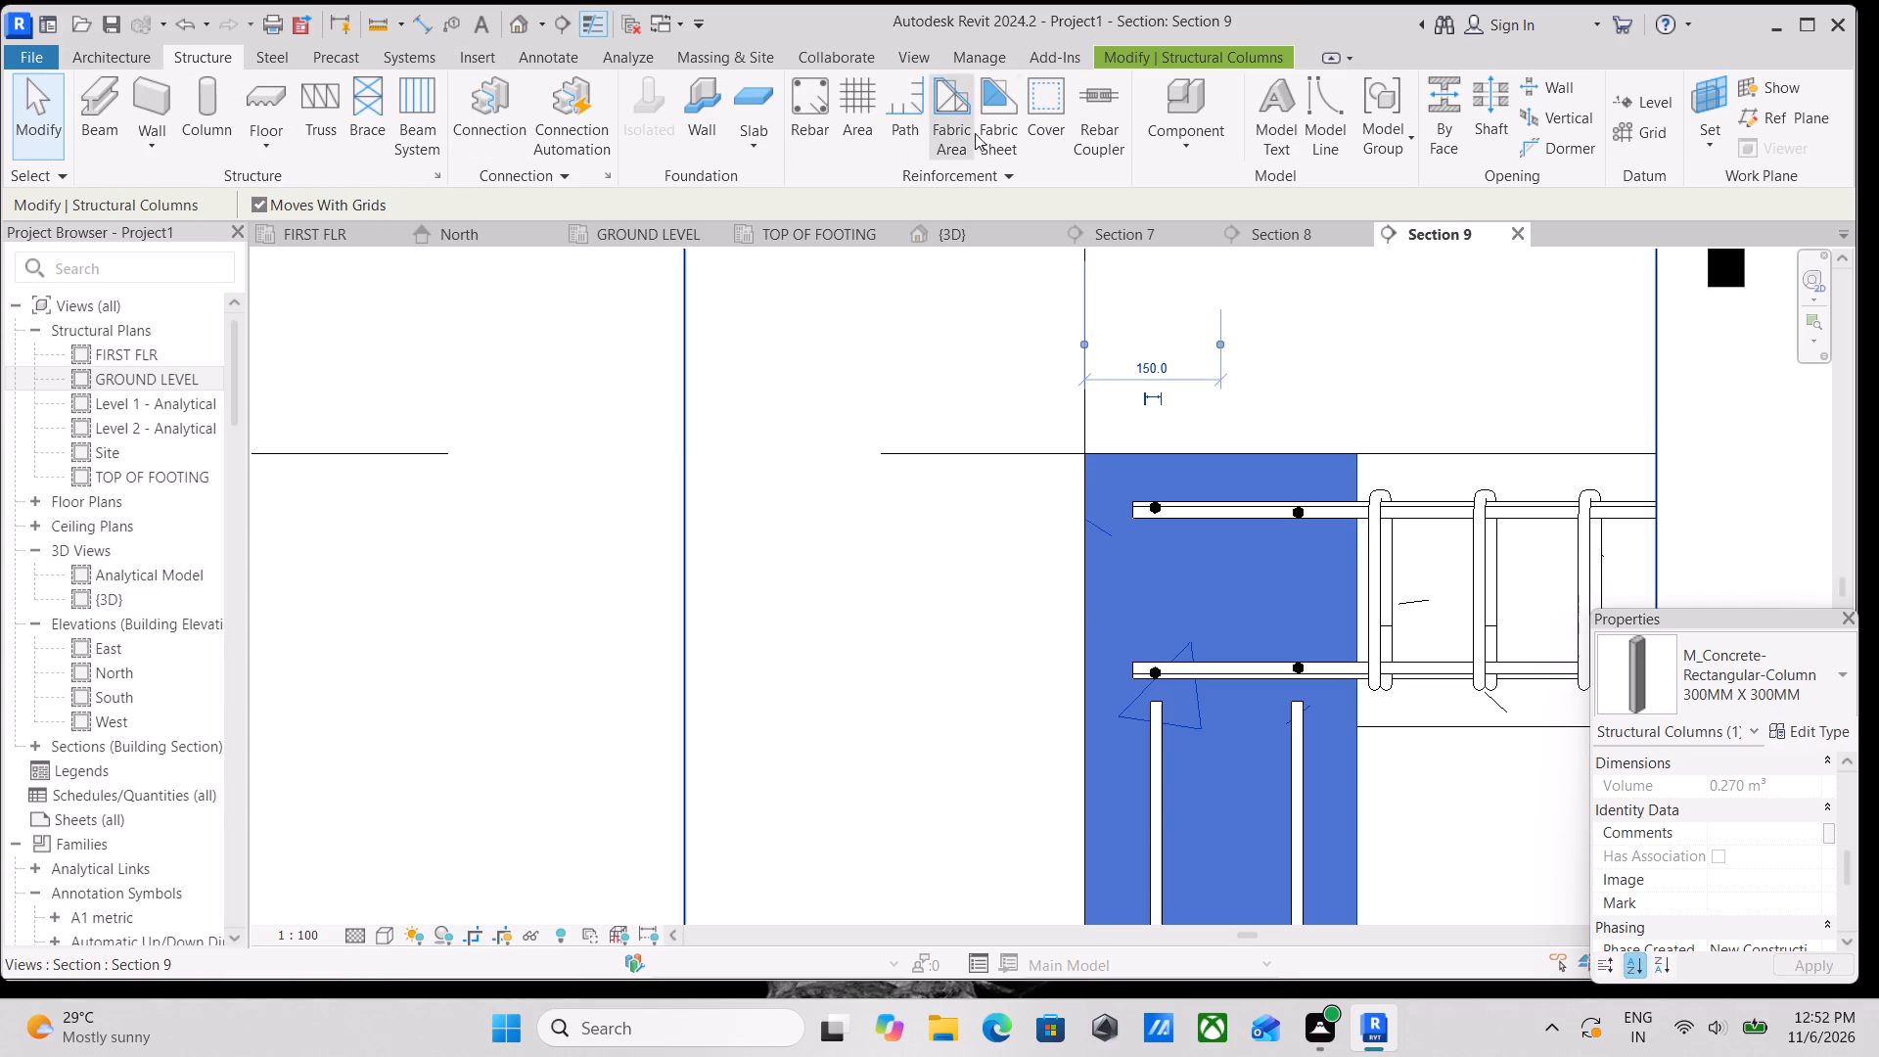
left_click(1045, 131)
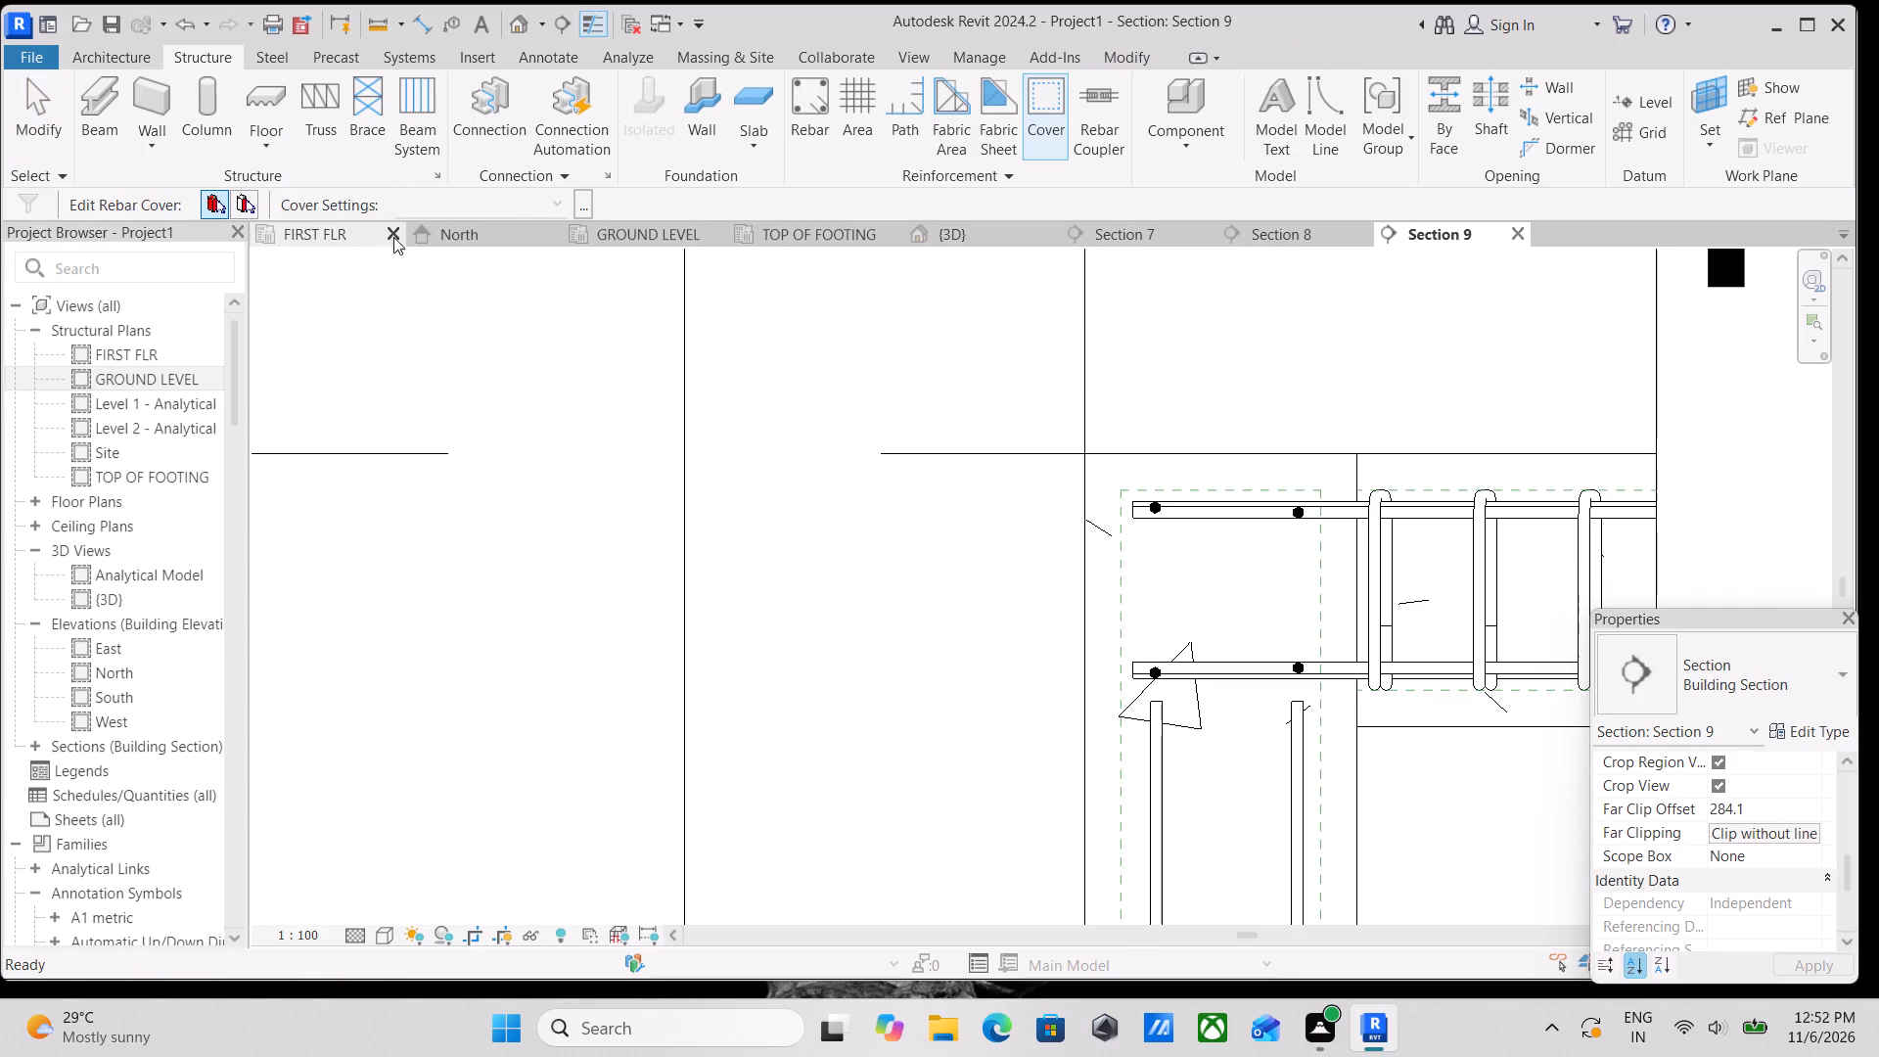
left_click(561, 201)
left_click(584, 200)
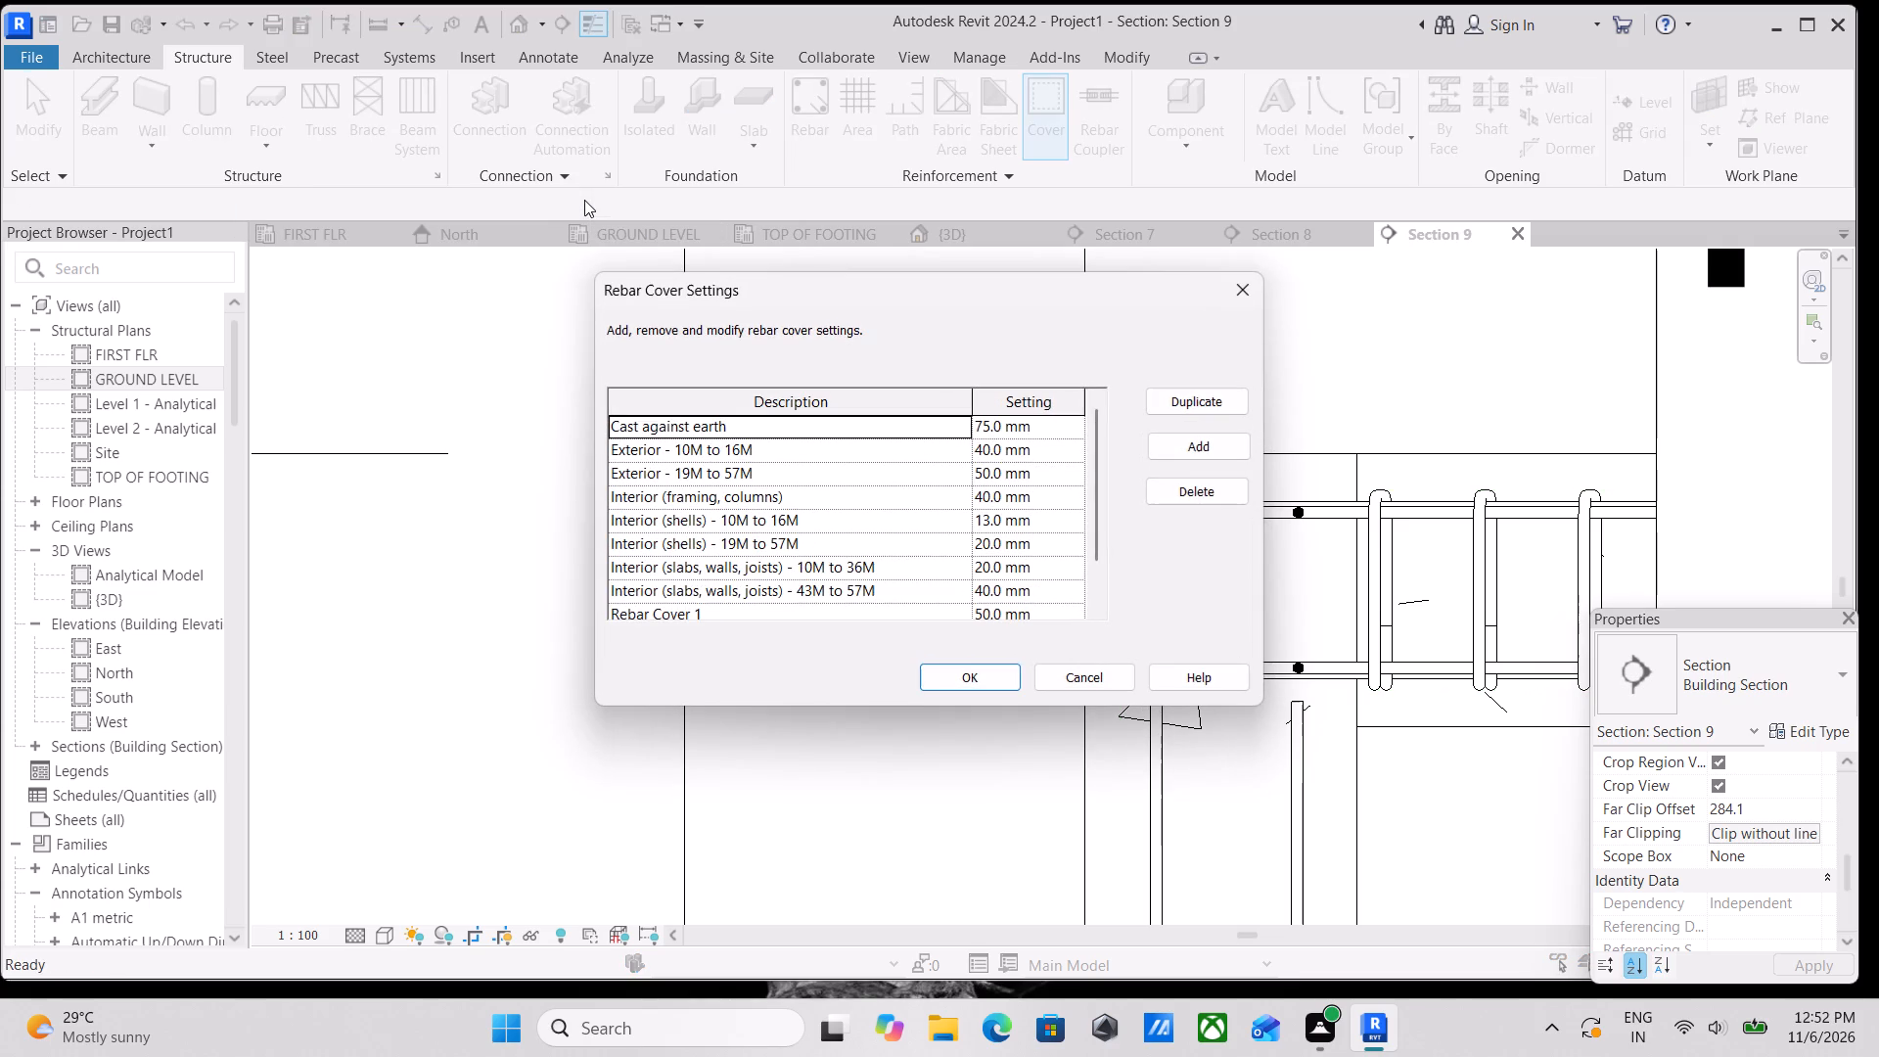
scroll(969, 558, "down", 3)
left_click(1019, 520)
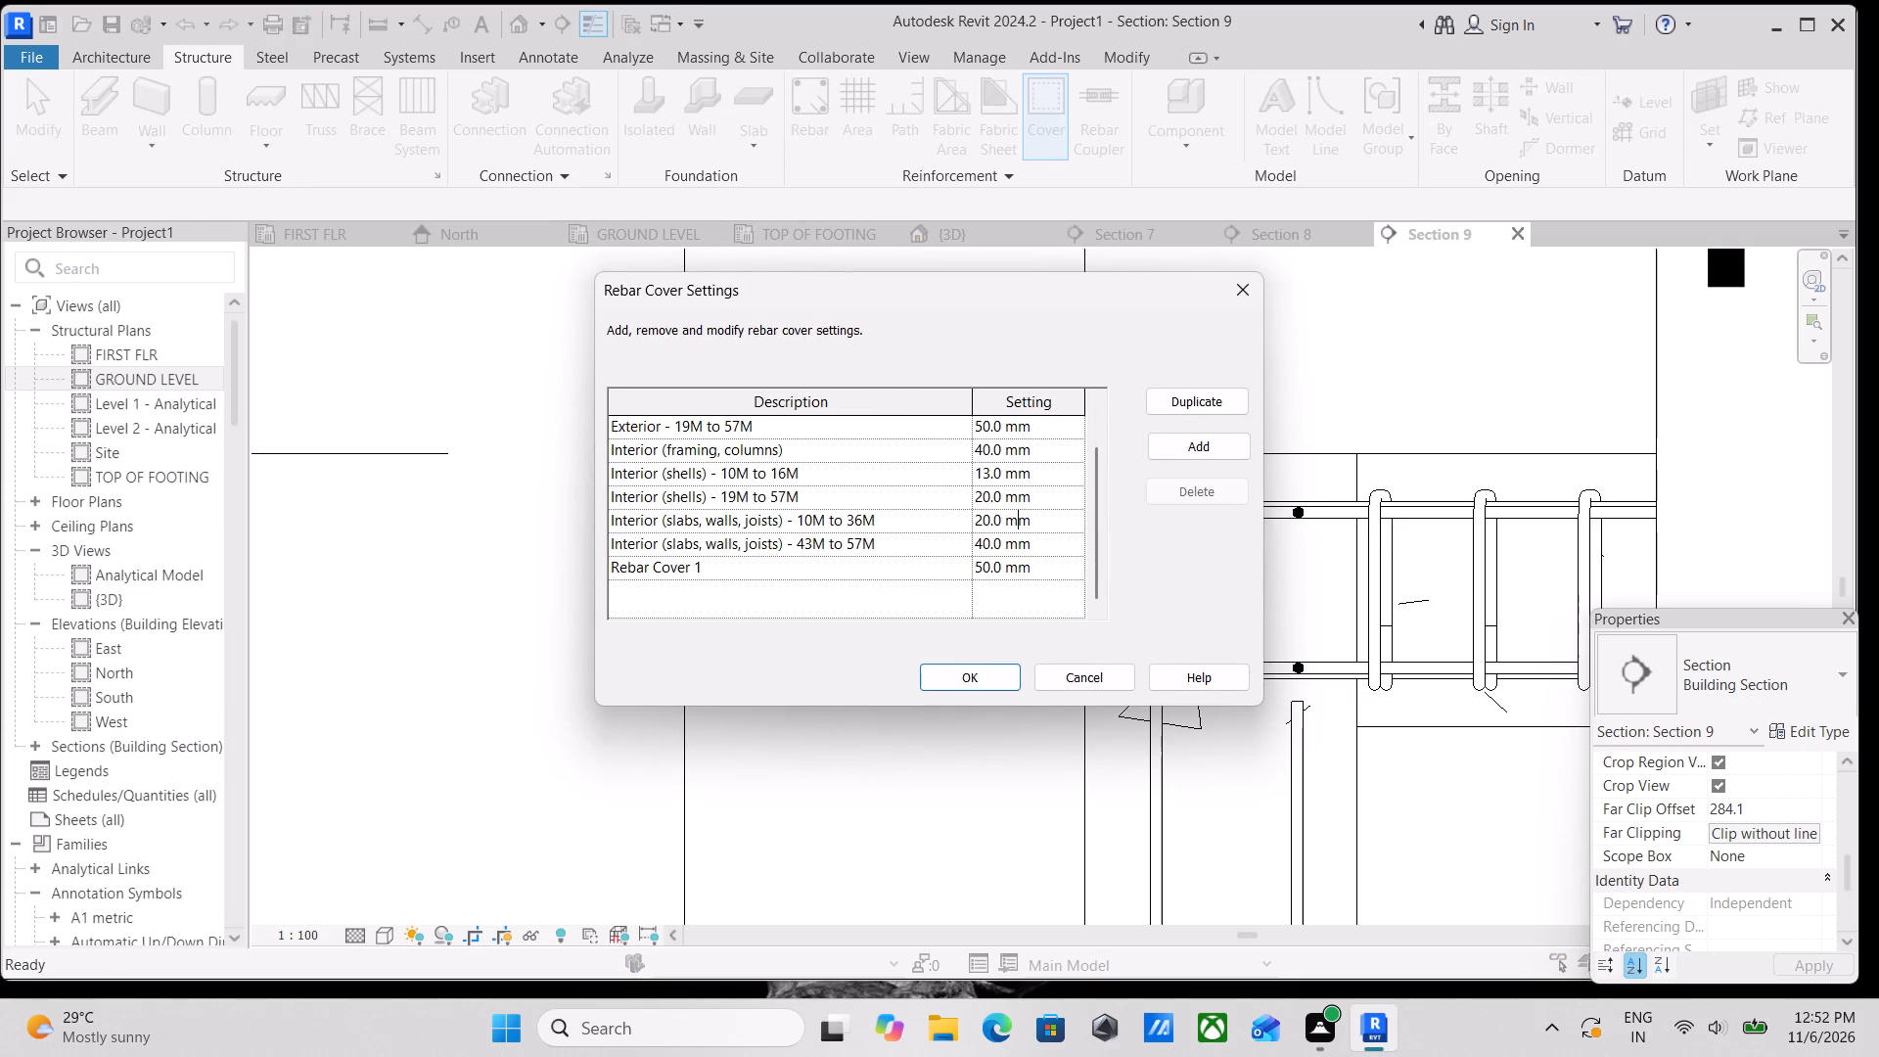
left_click(971, 674)
scroll(1153, 514, "up", 1)
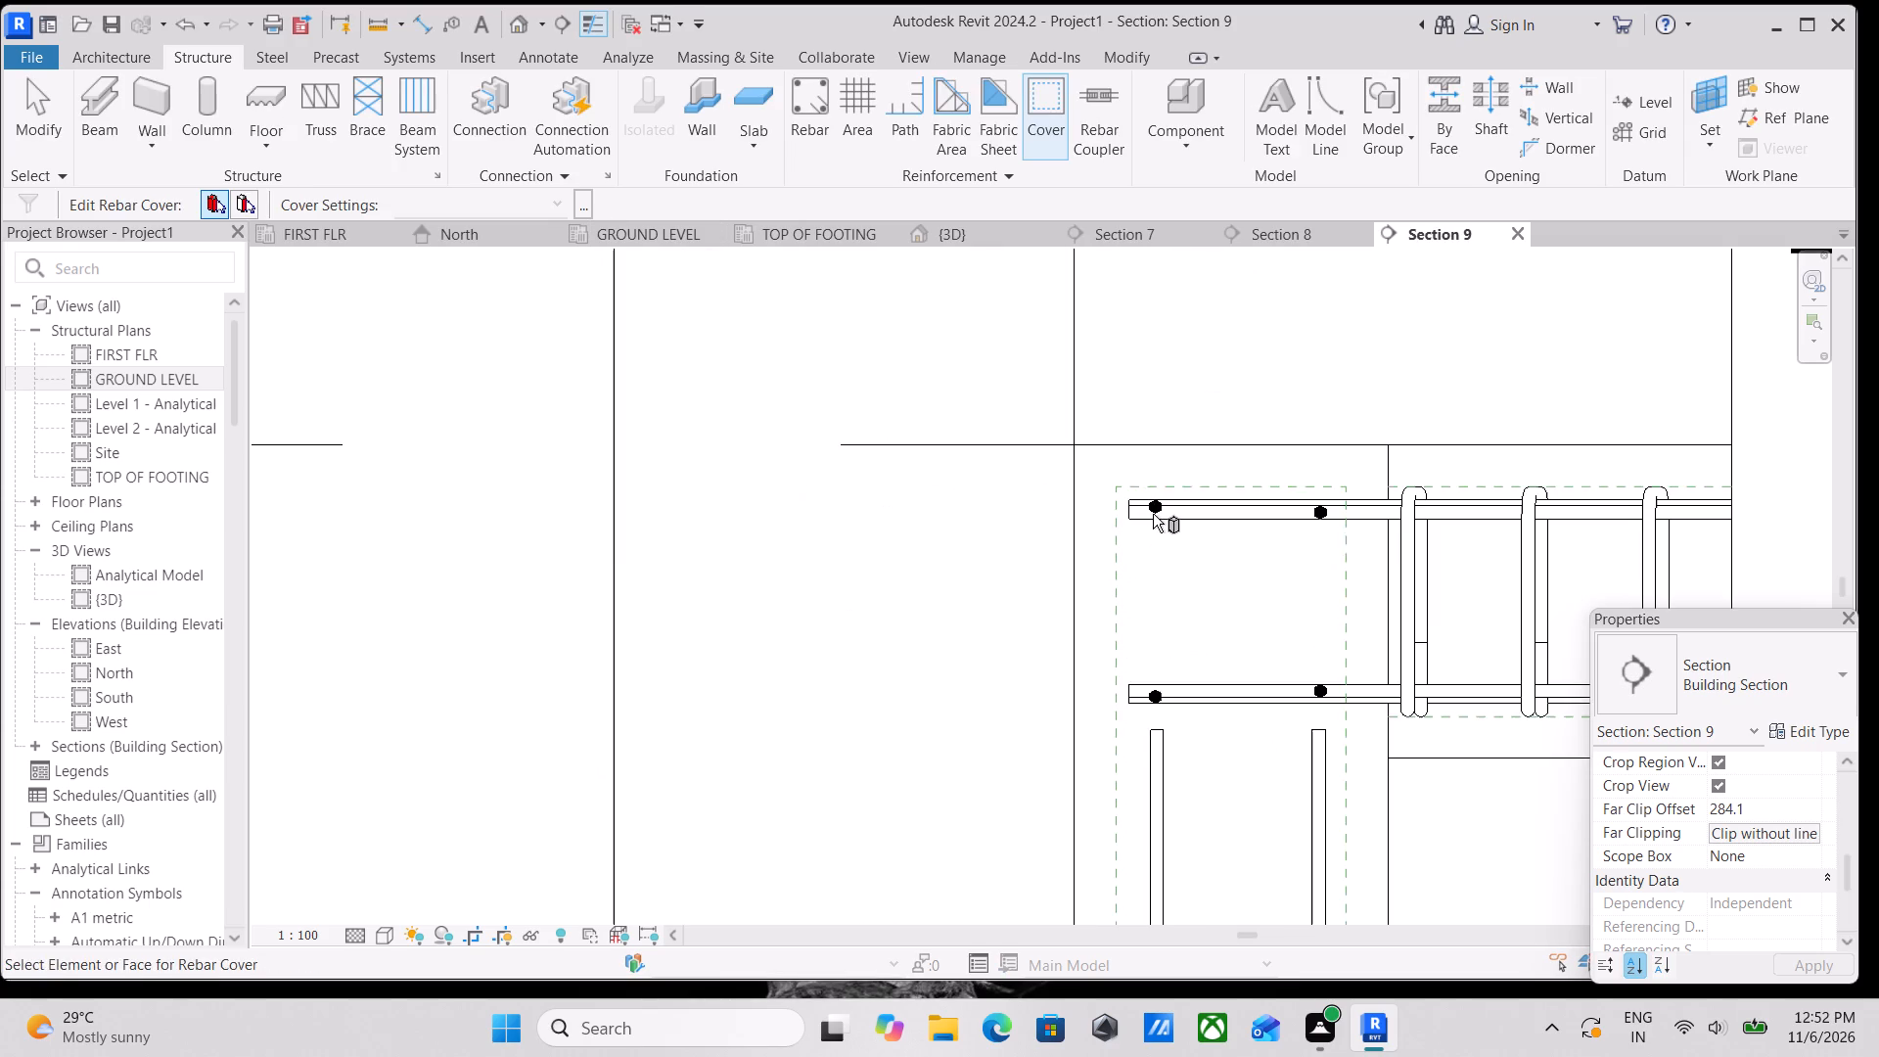
middle_click_drag(1159, 530, 1064, 421)
key("Escape")
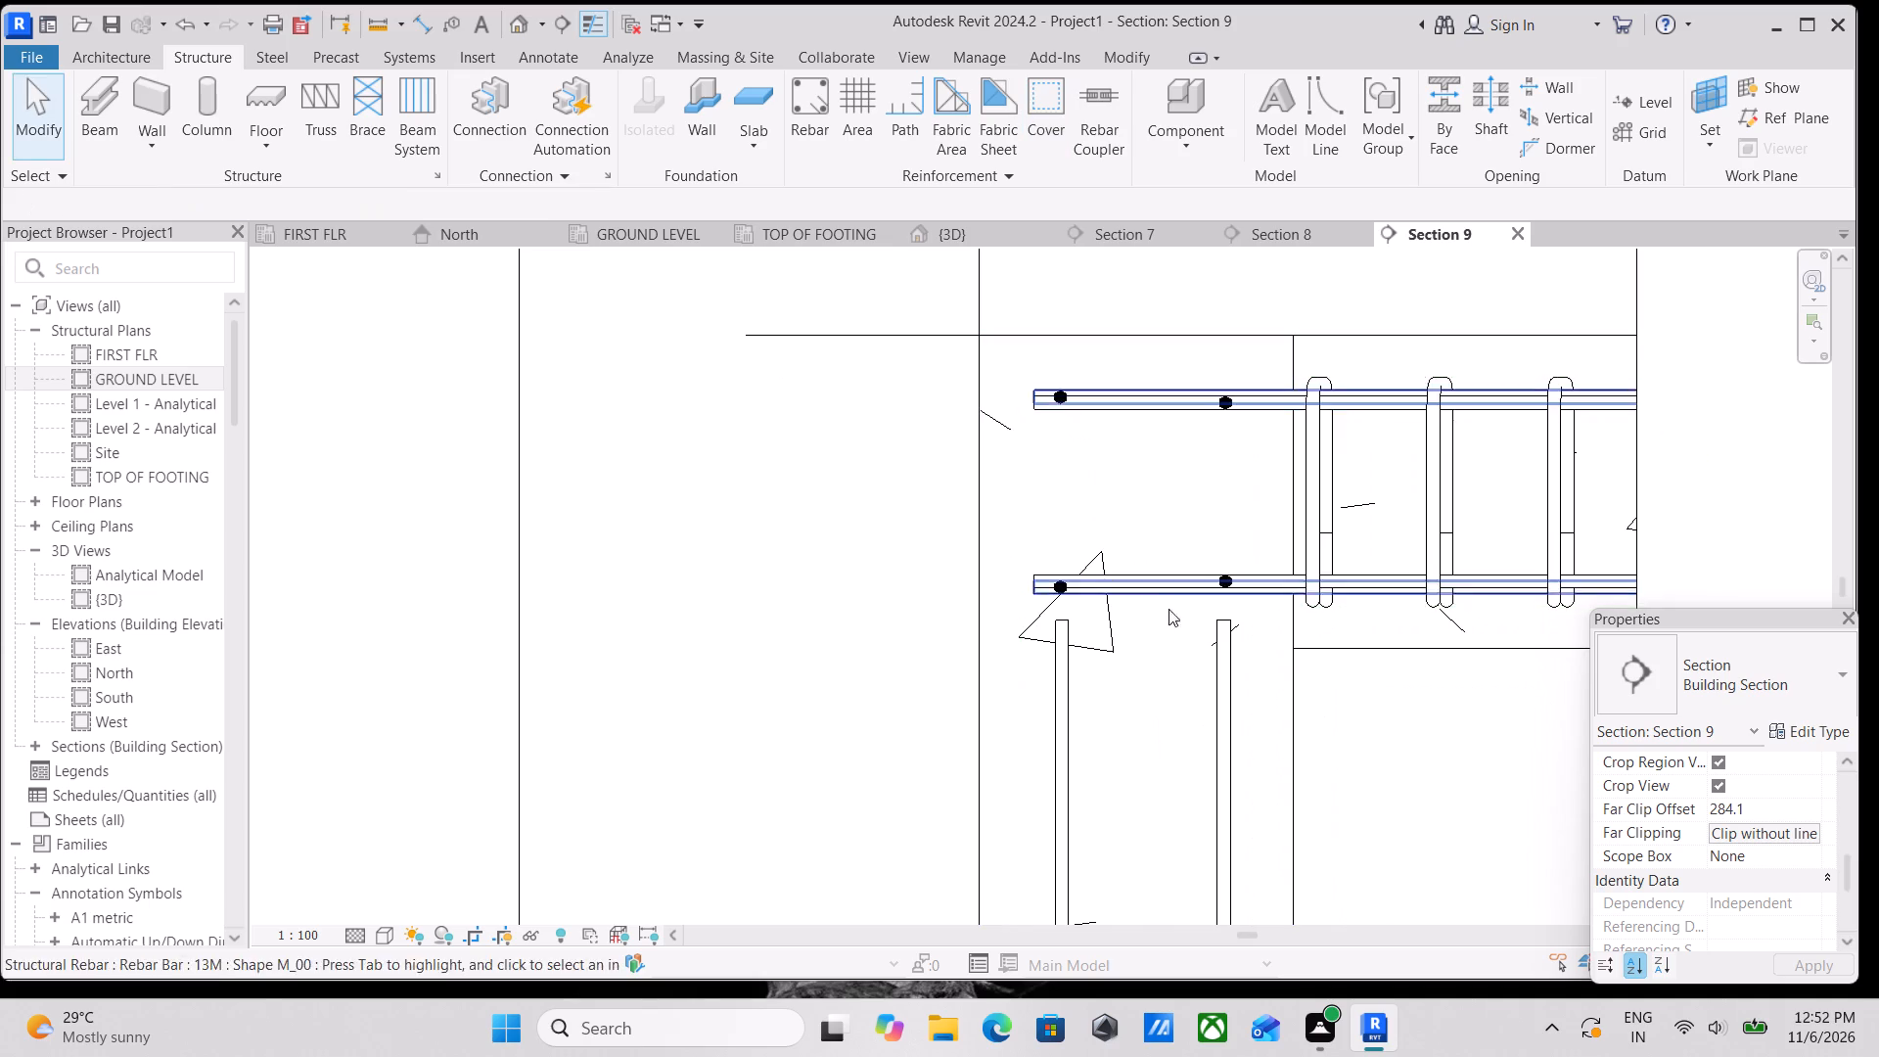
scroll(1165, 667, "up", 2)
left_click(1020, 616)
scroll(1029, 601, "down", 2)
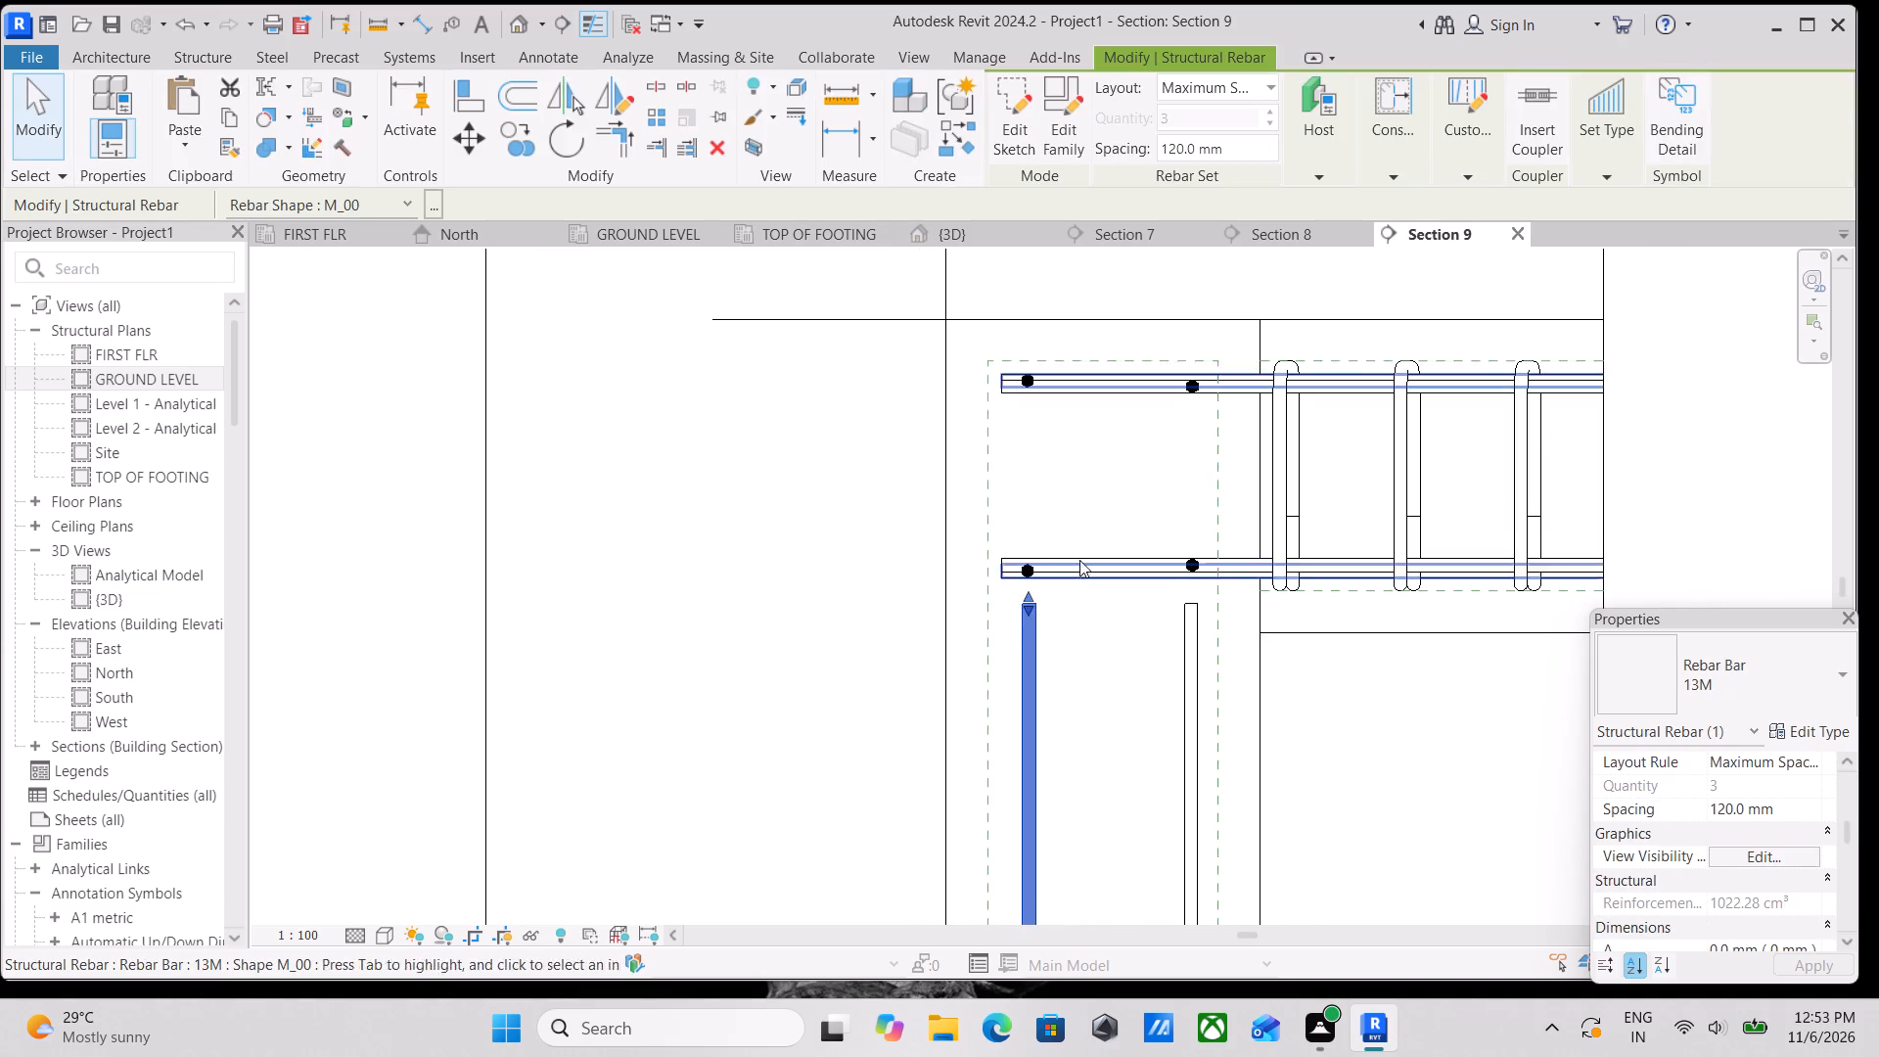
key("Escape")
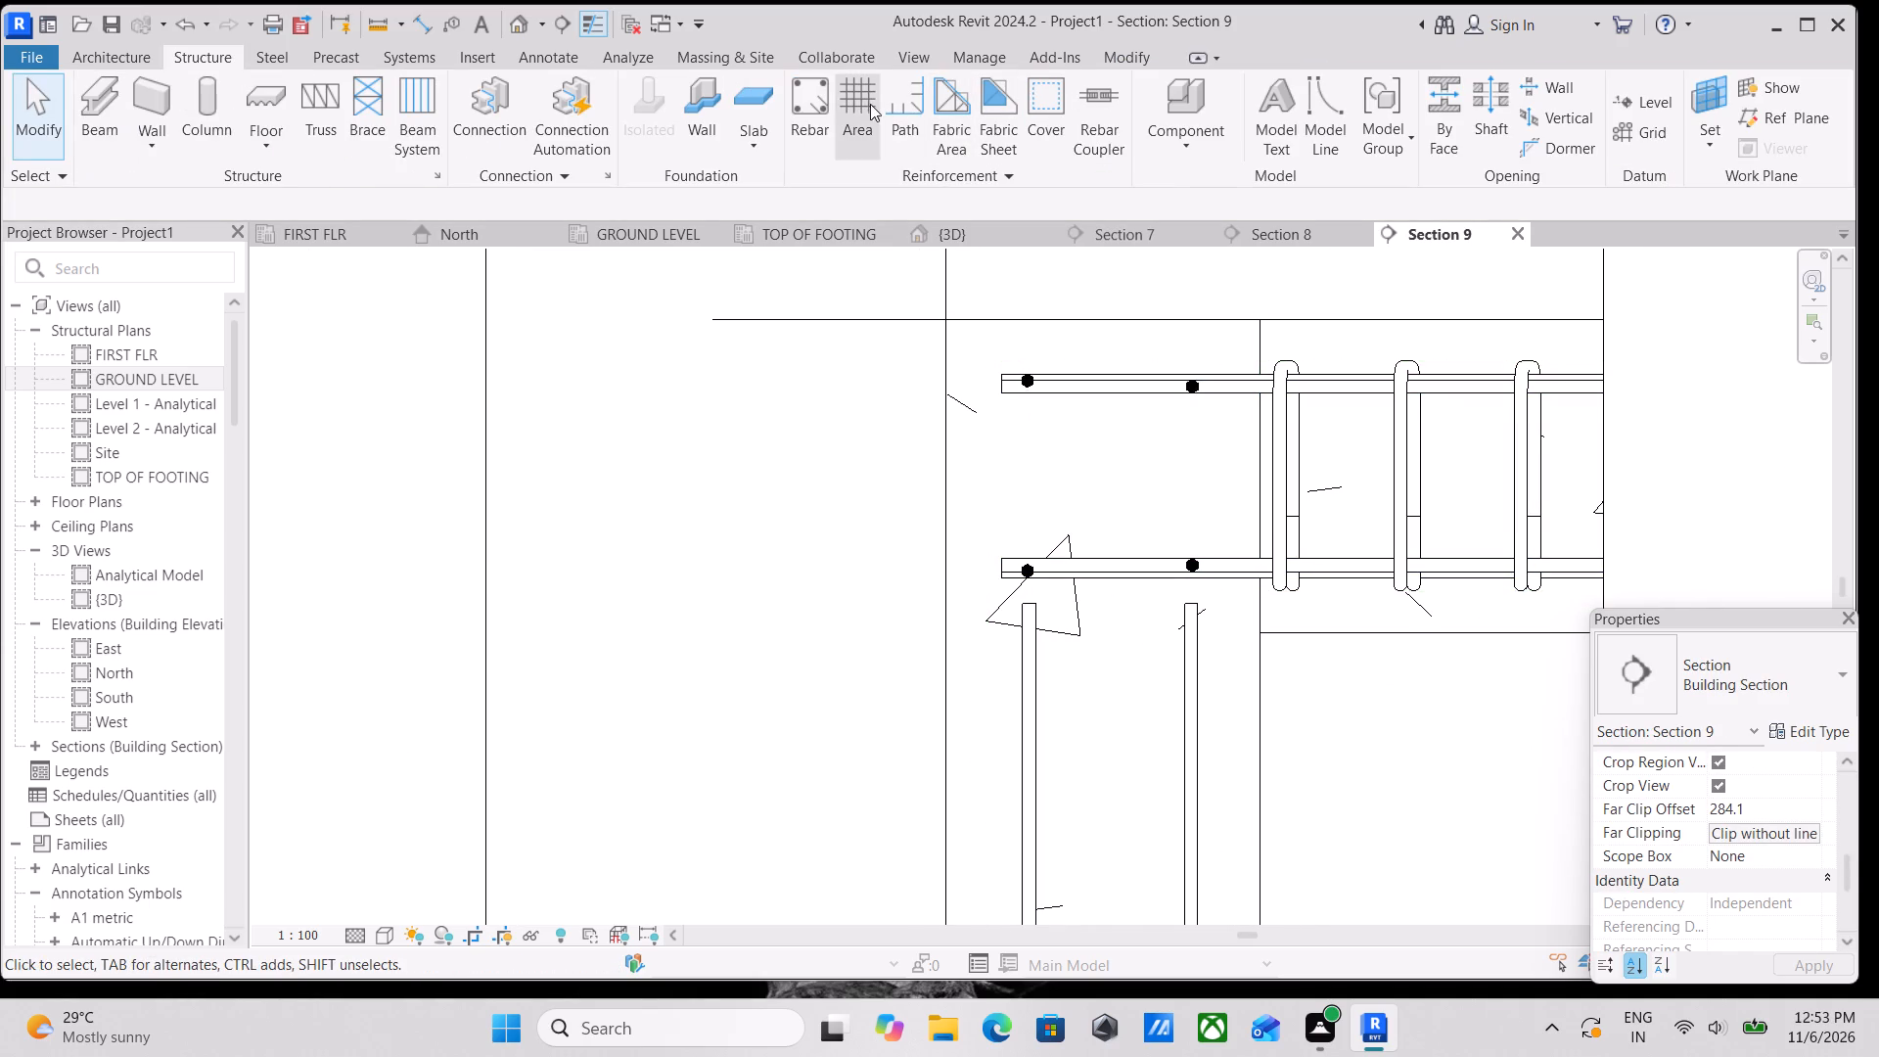
Place a set of 13M ties, shape M_T1, perpendicular to cover at 120 mm maximum spacing in the column below the first-floor beam.
left_click(819, 105)
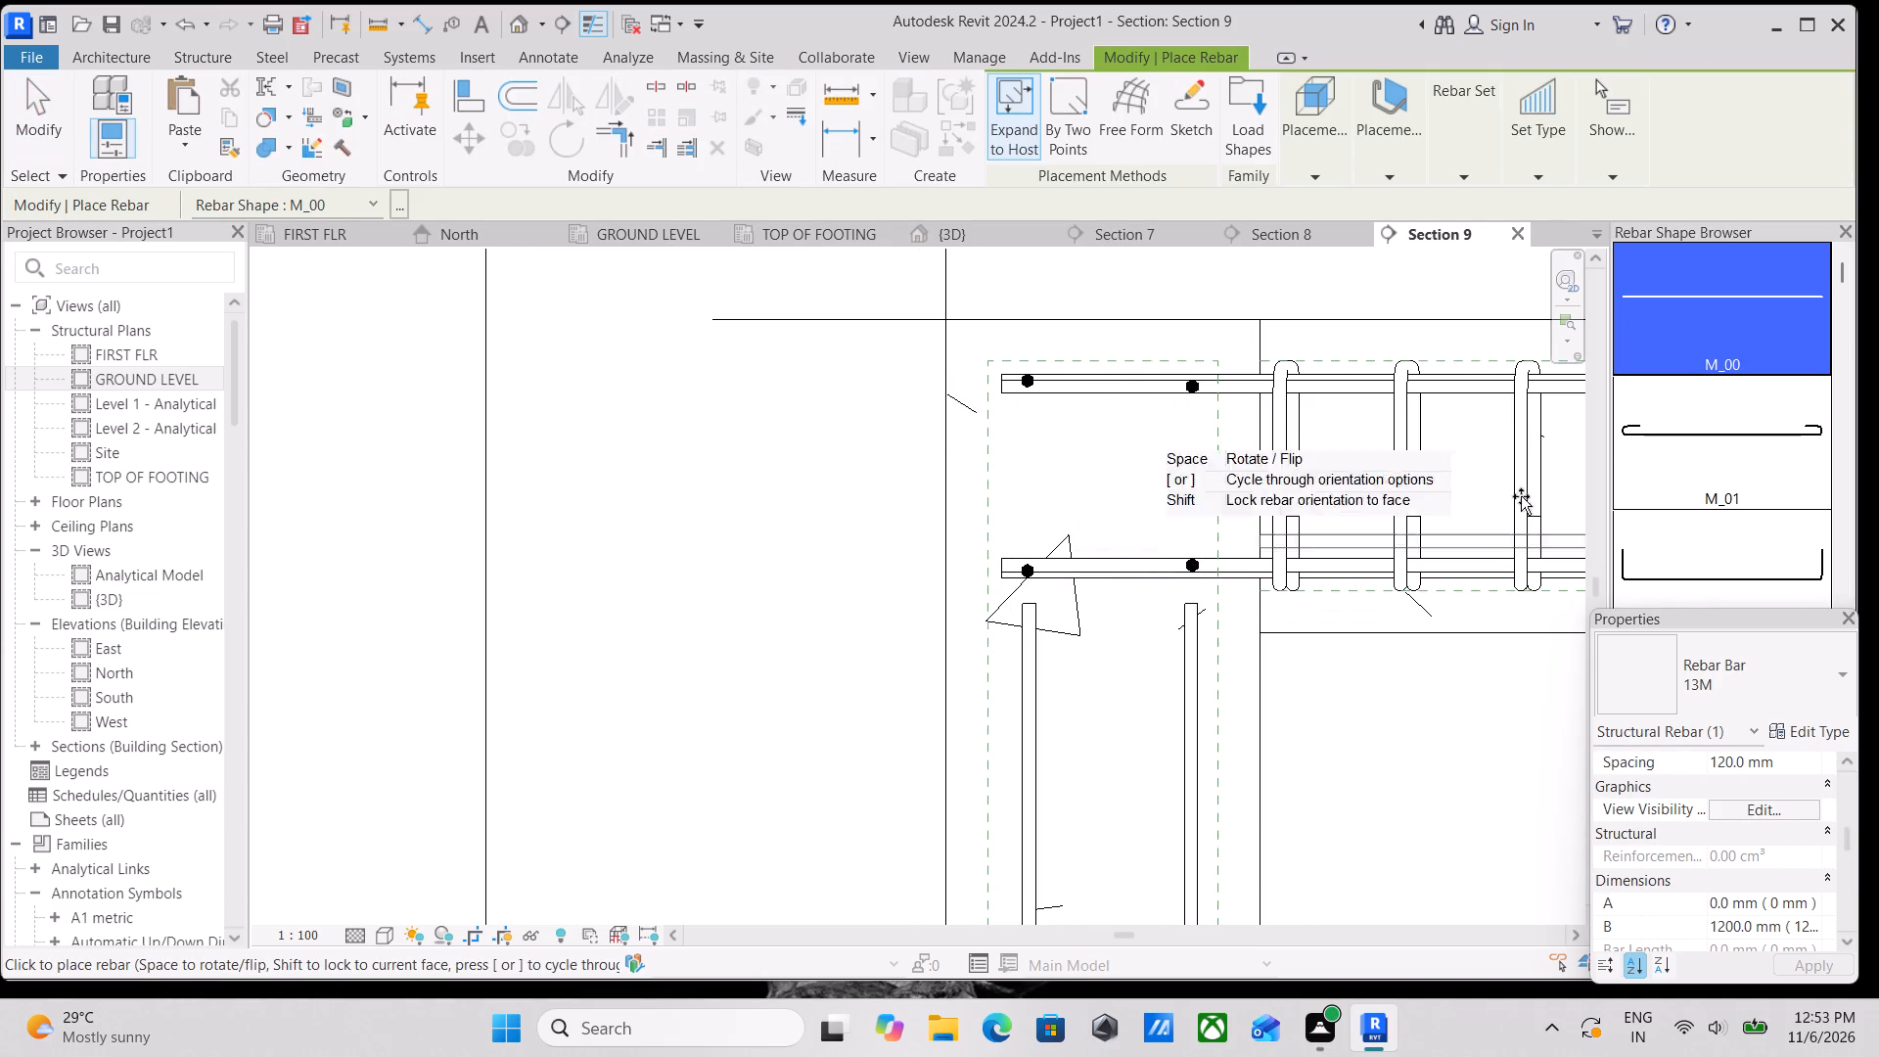
scroll(1707, 476, "down", 20)
scroll(1707, 476, "down", 5)
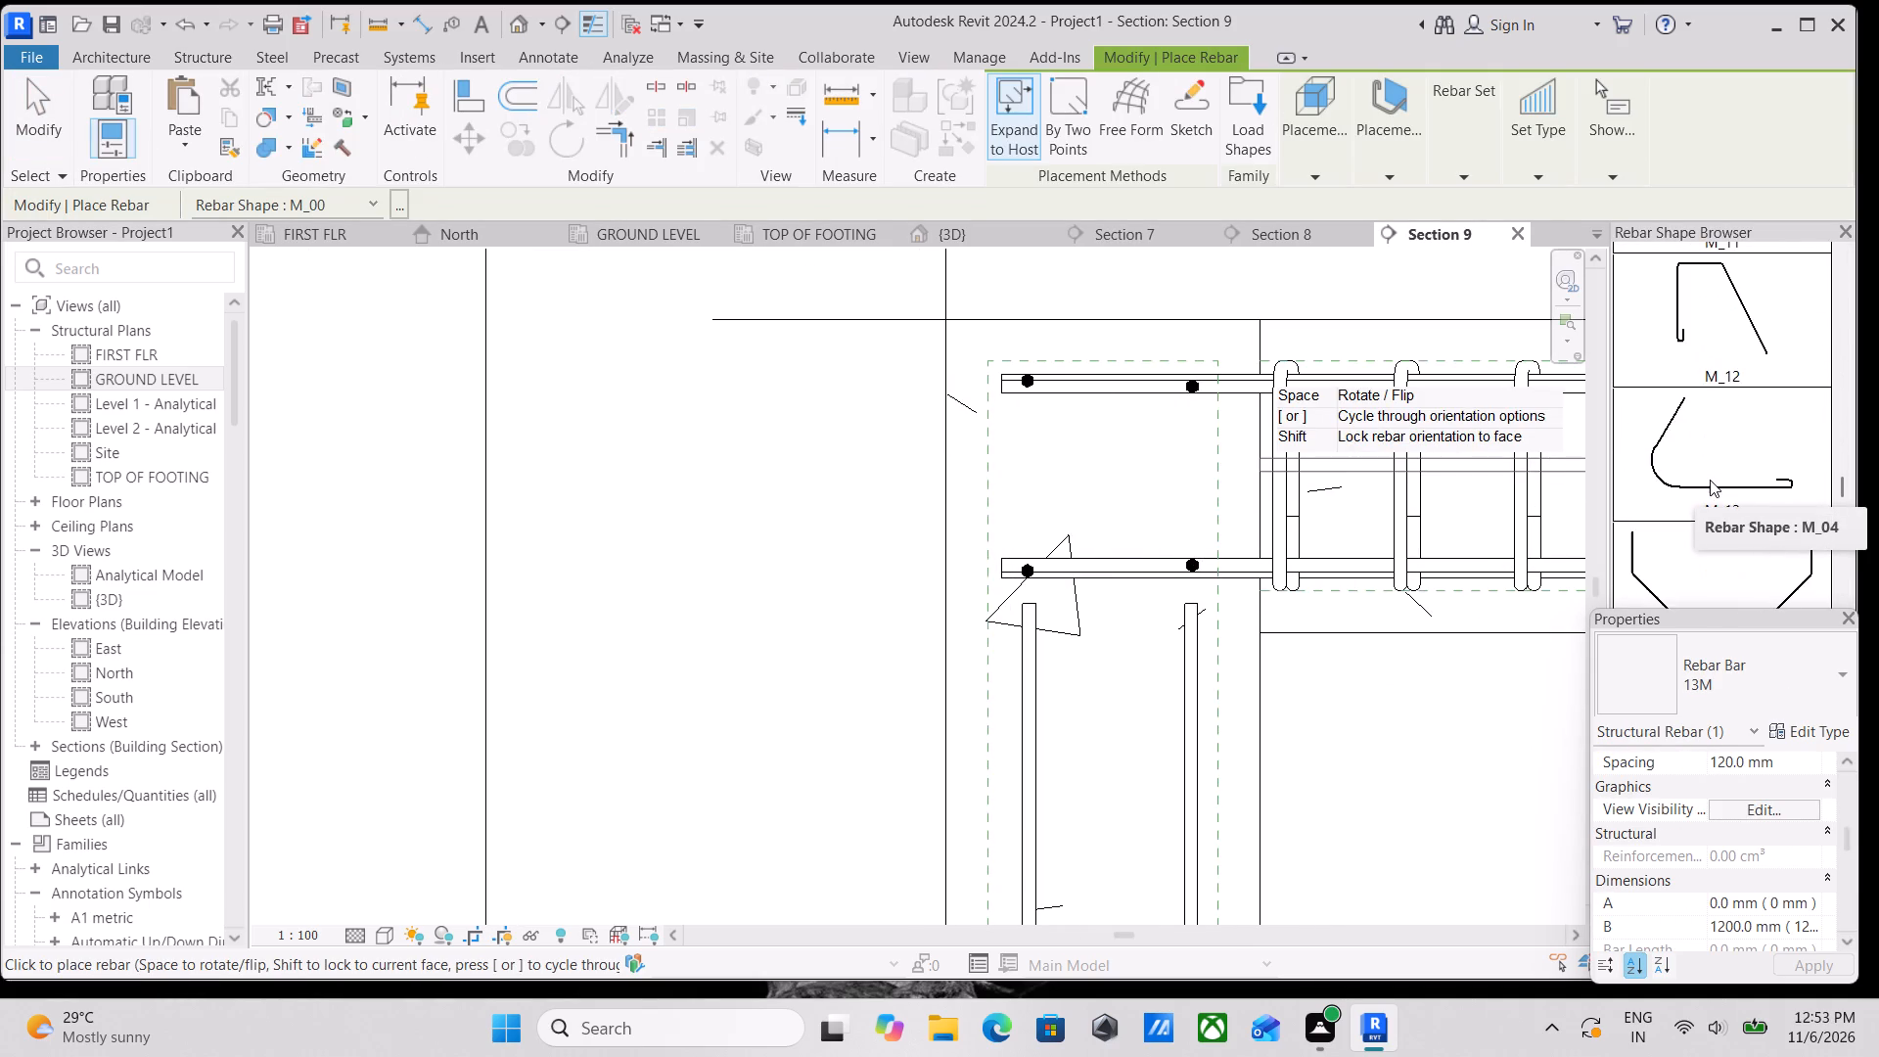
scroll(1710, 480, "up", 13)
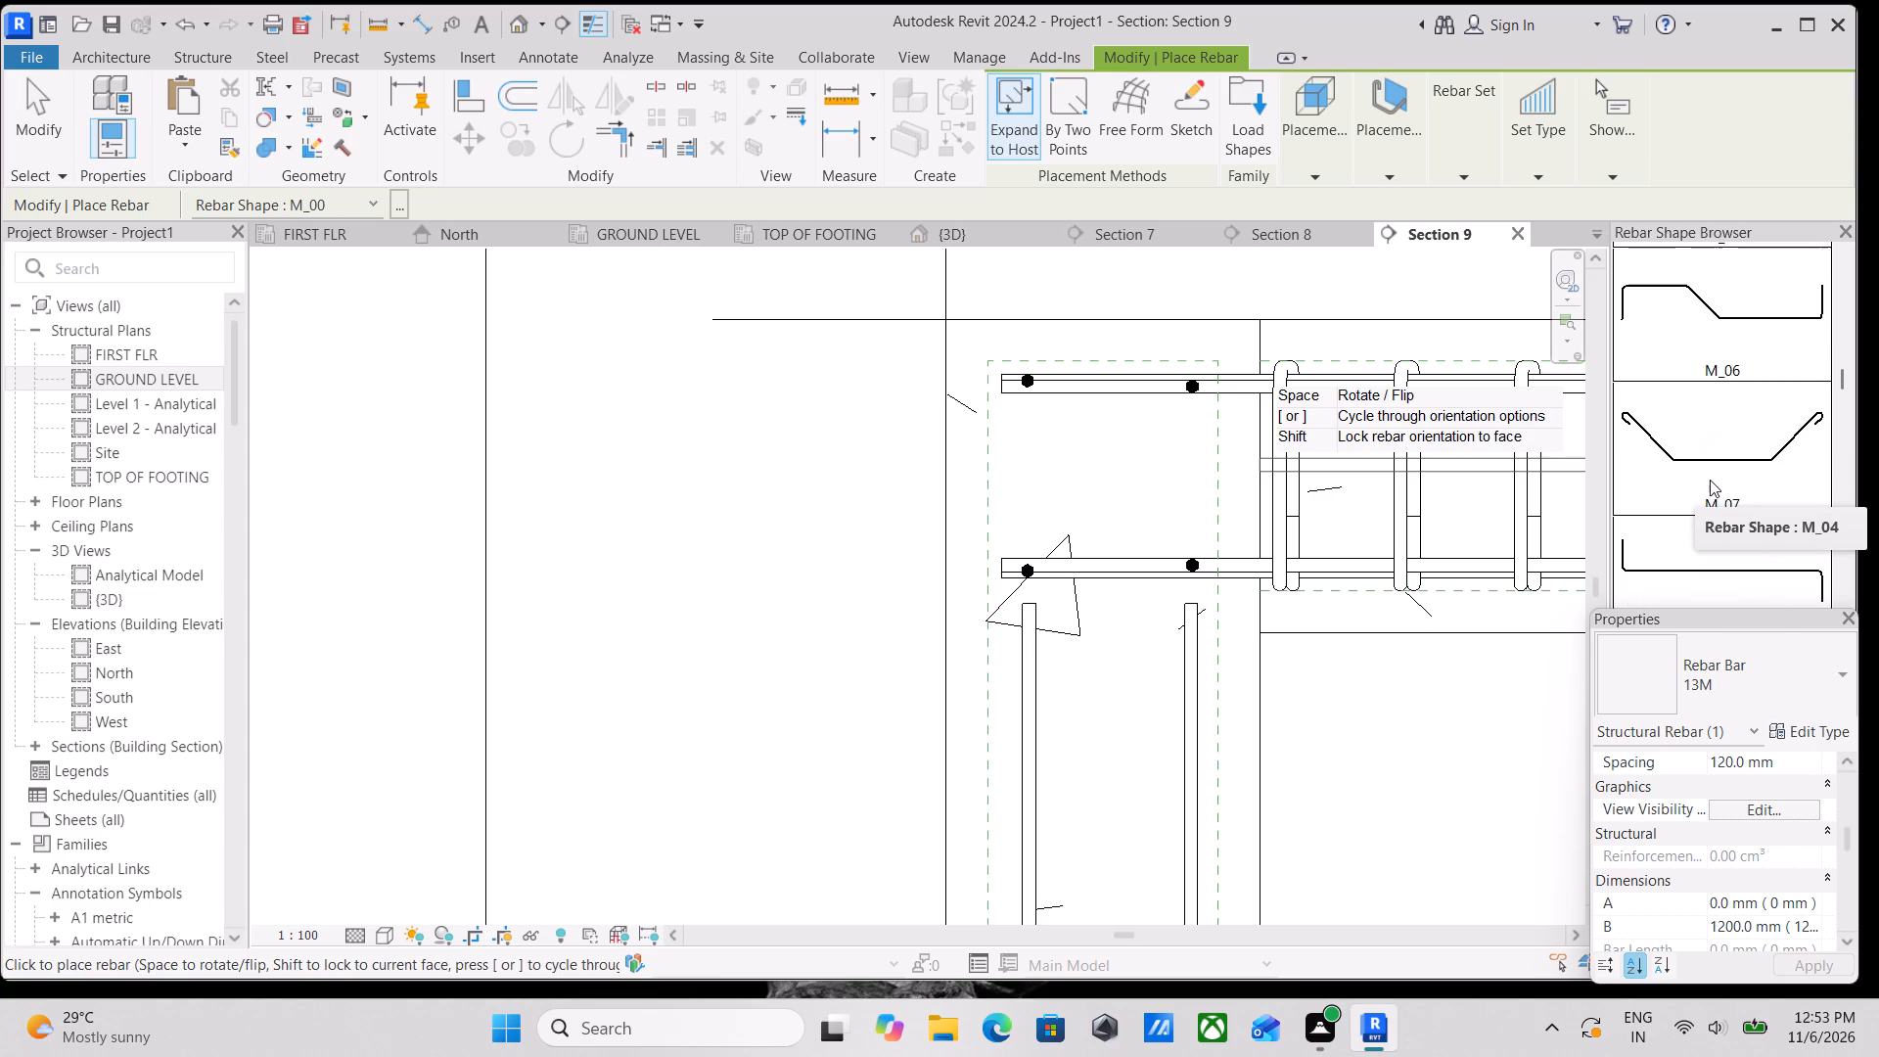
scroll(1710, 480, "up", 13)
scroll(1710, 480, "down", 4)
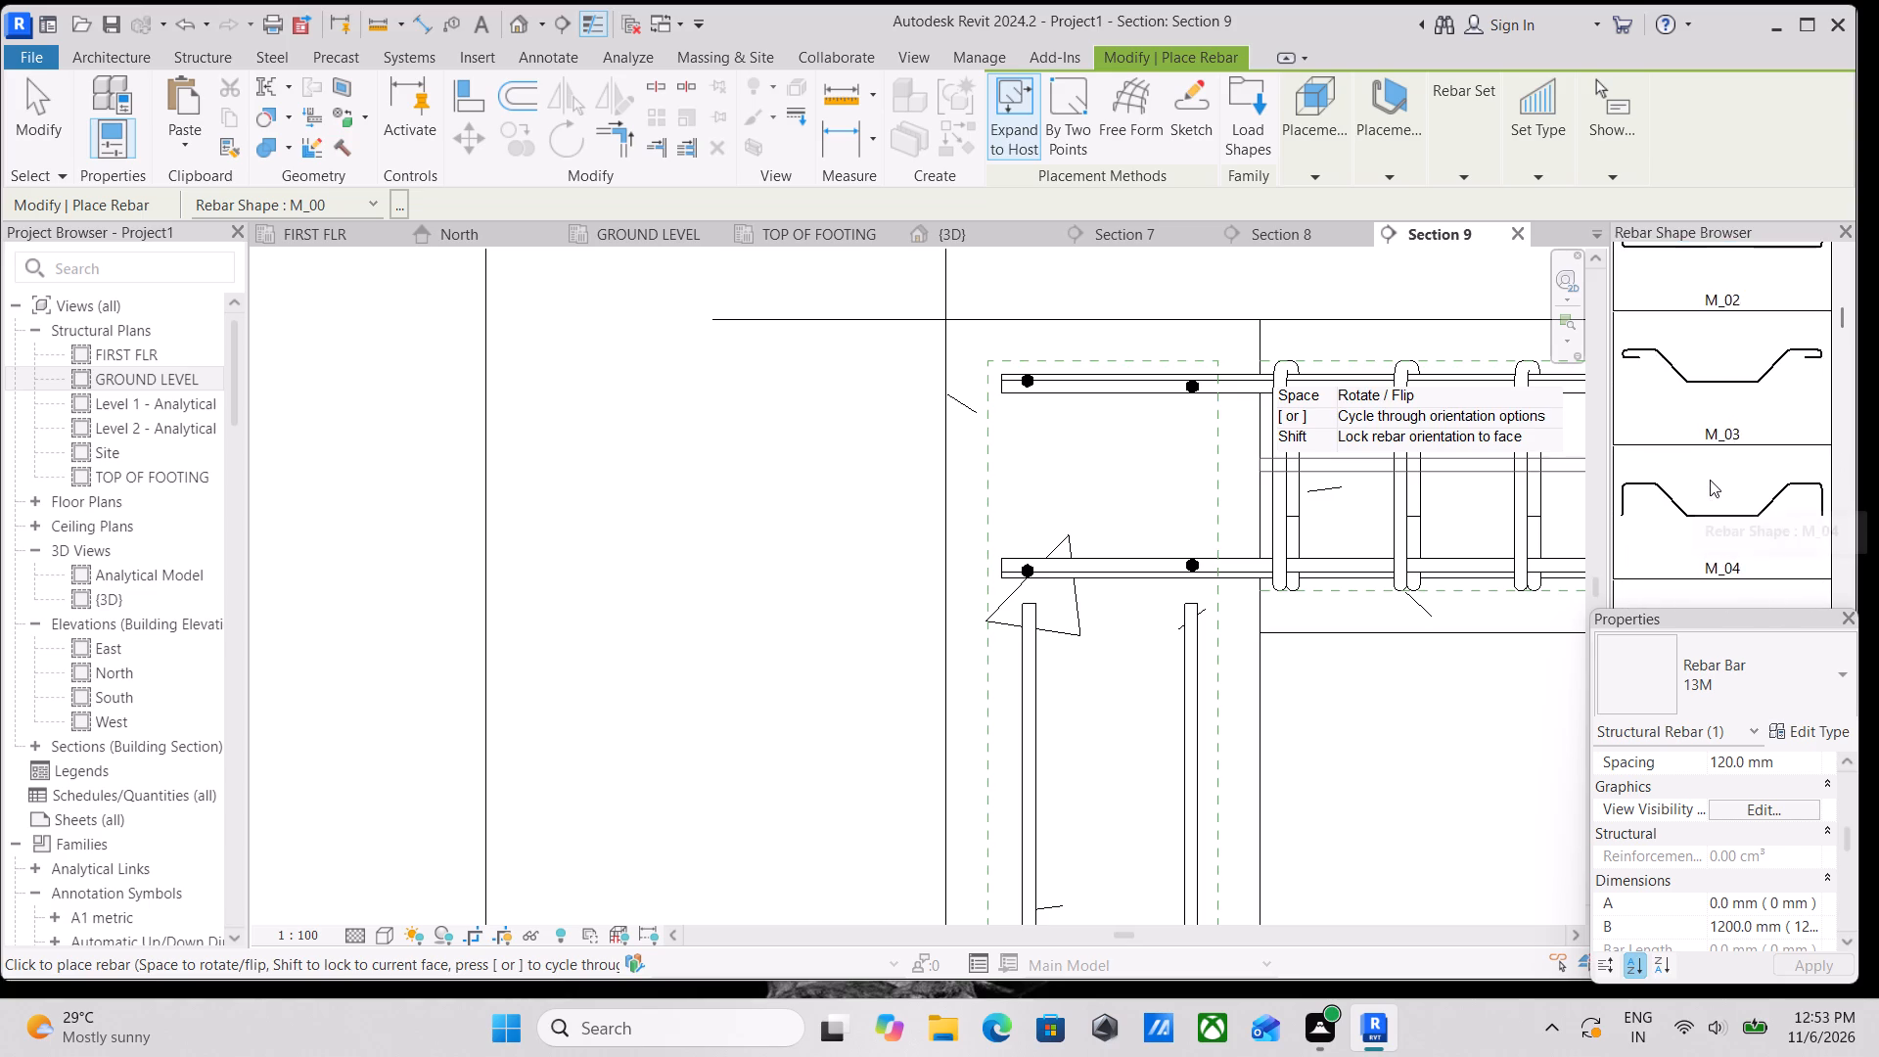
scroll(1710, 480, "down", 20)
scroll(1710, 480, "down", 3)
scroll(1710, 480, "up", 4)
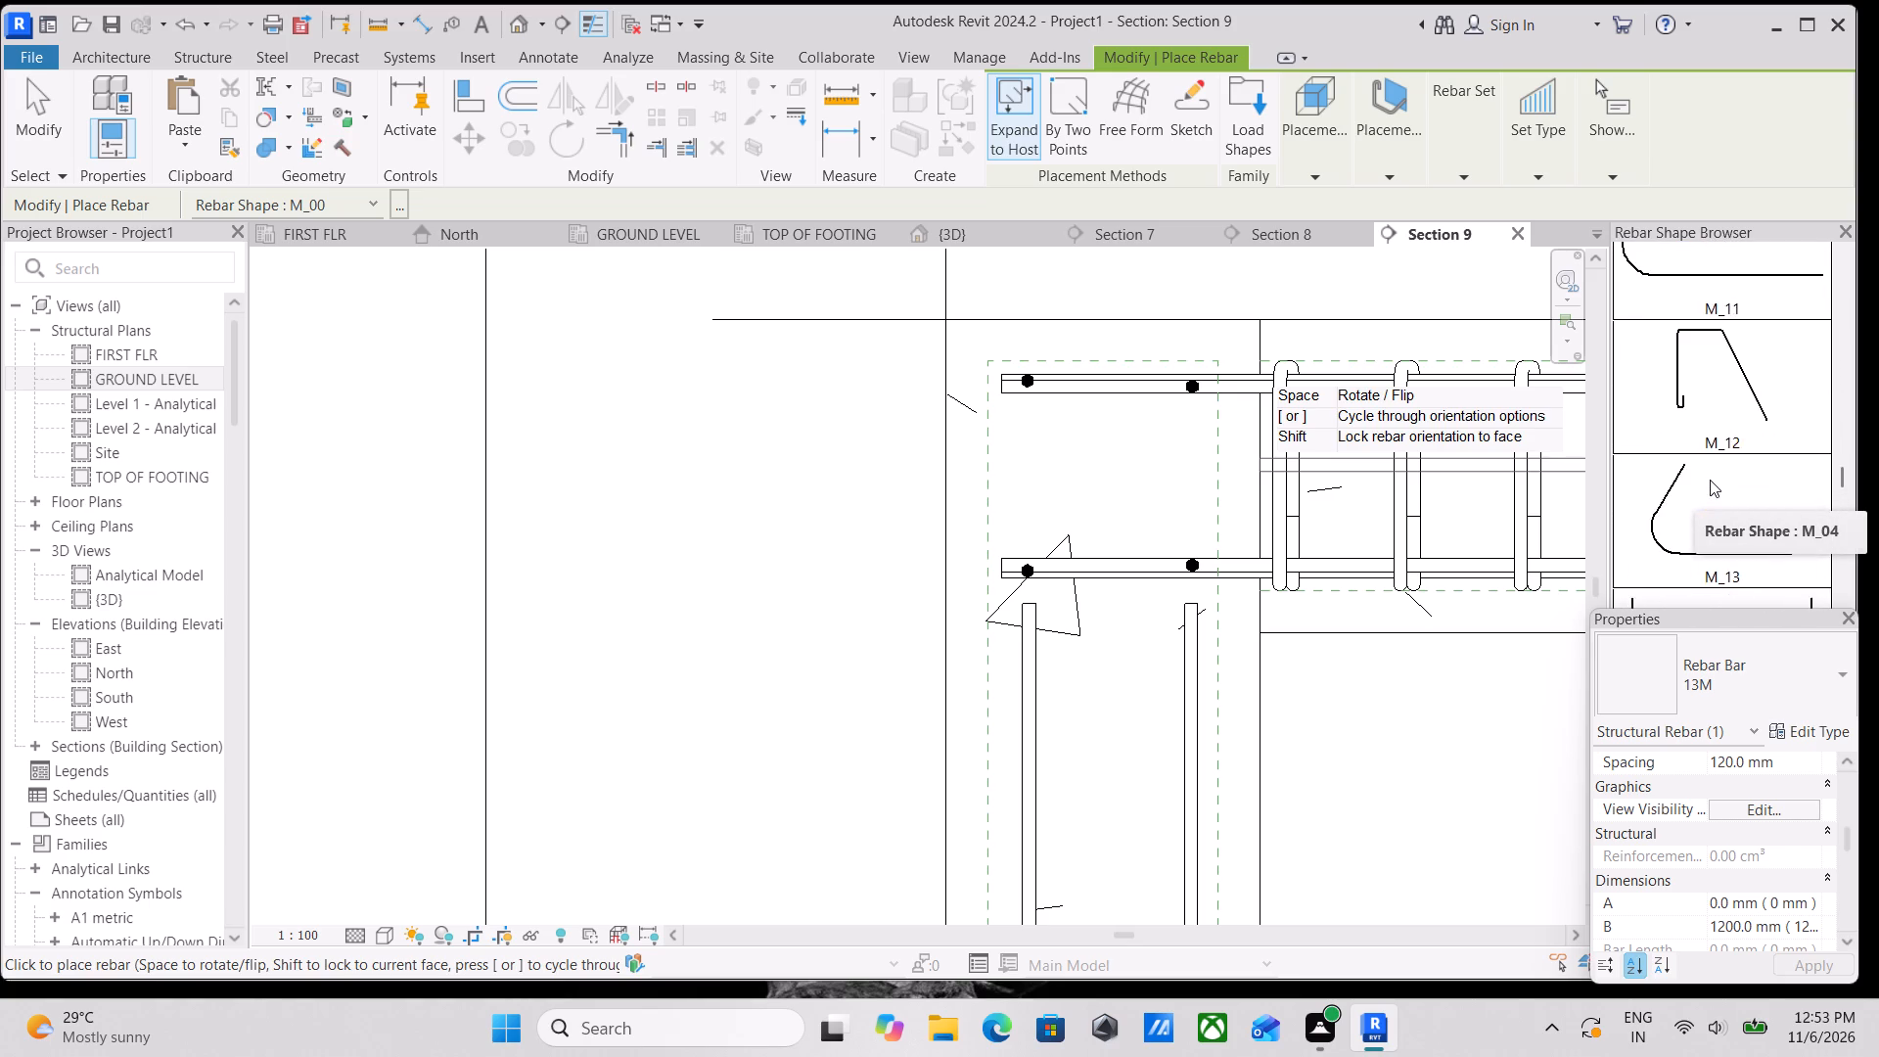
scroll(1710, 480, "up", 3)
scroll(1710, 480, "down", 19)
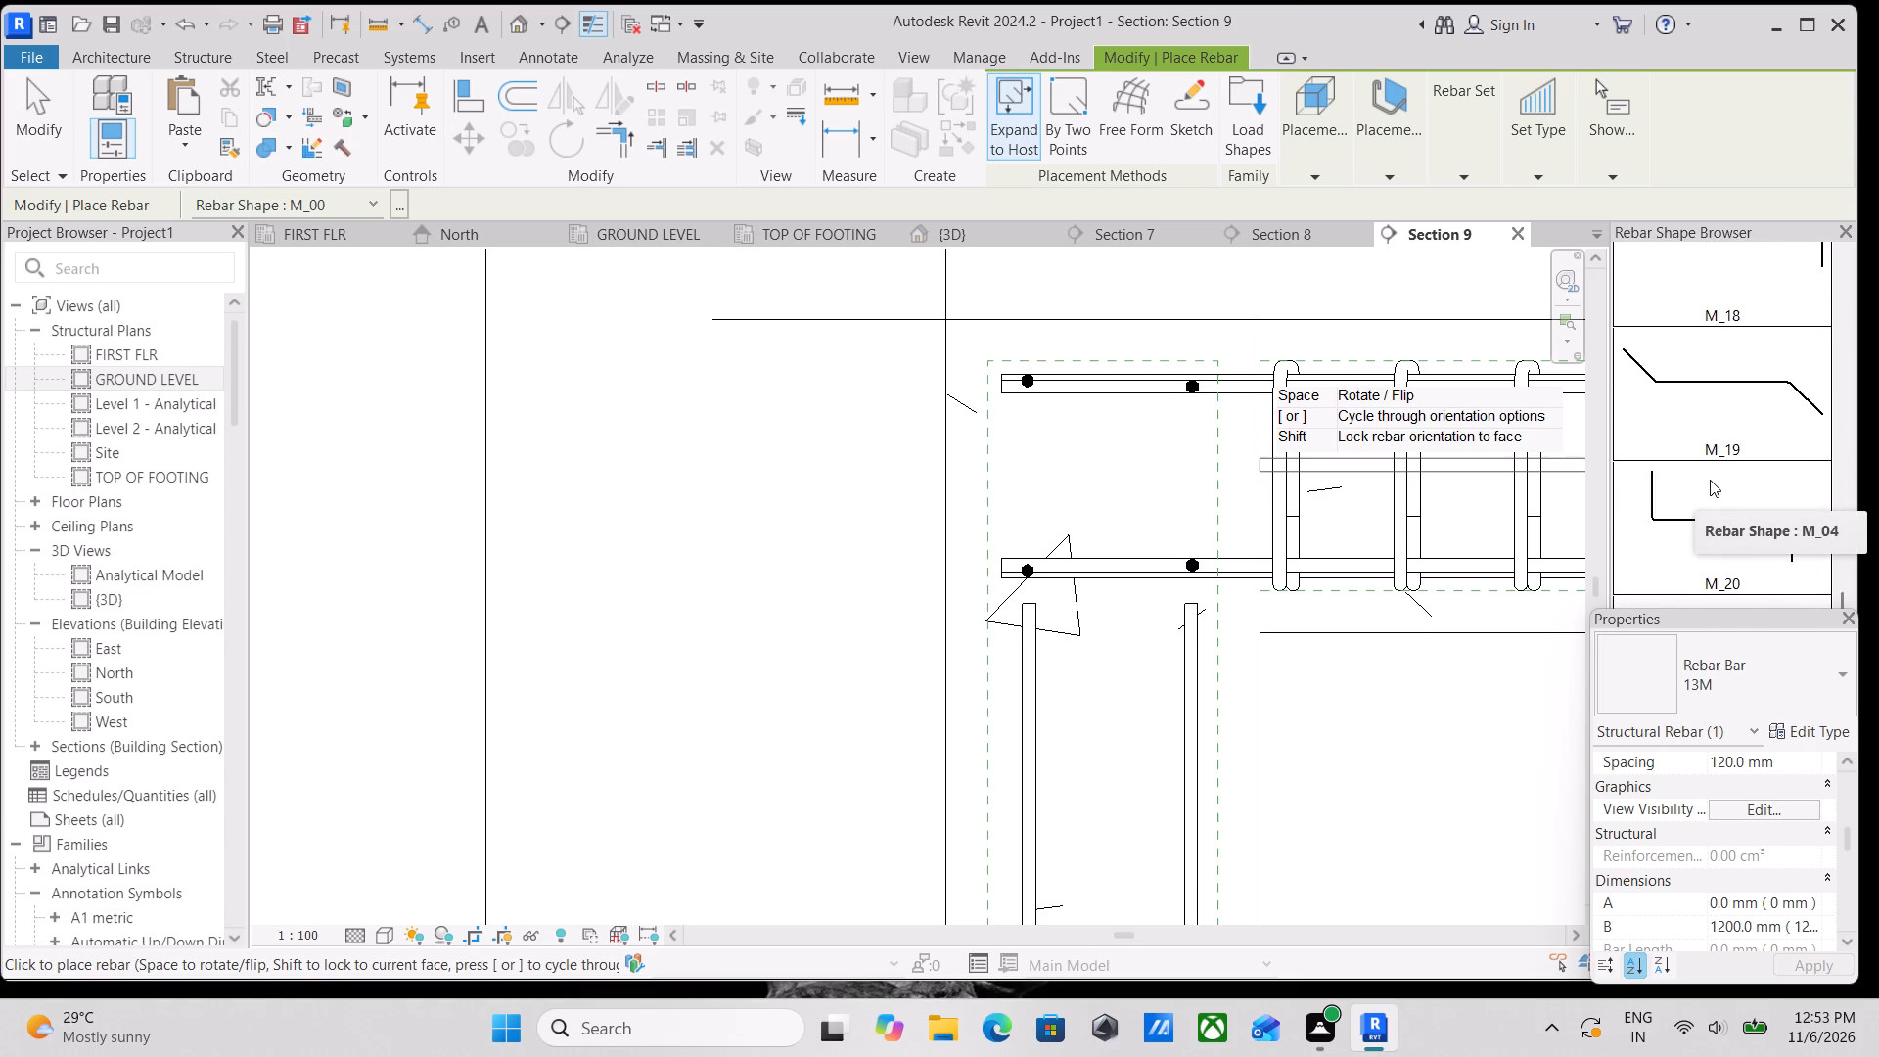
scroll(1710, 480, "down", 8)
scroll(1710, 480, "up", 14)
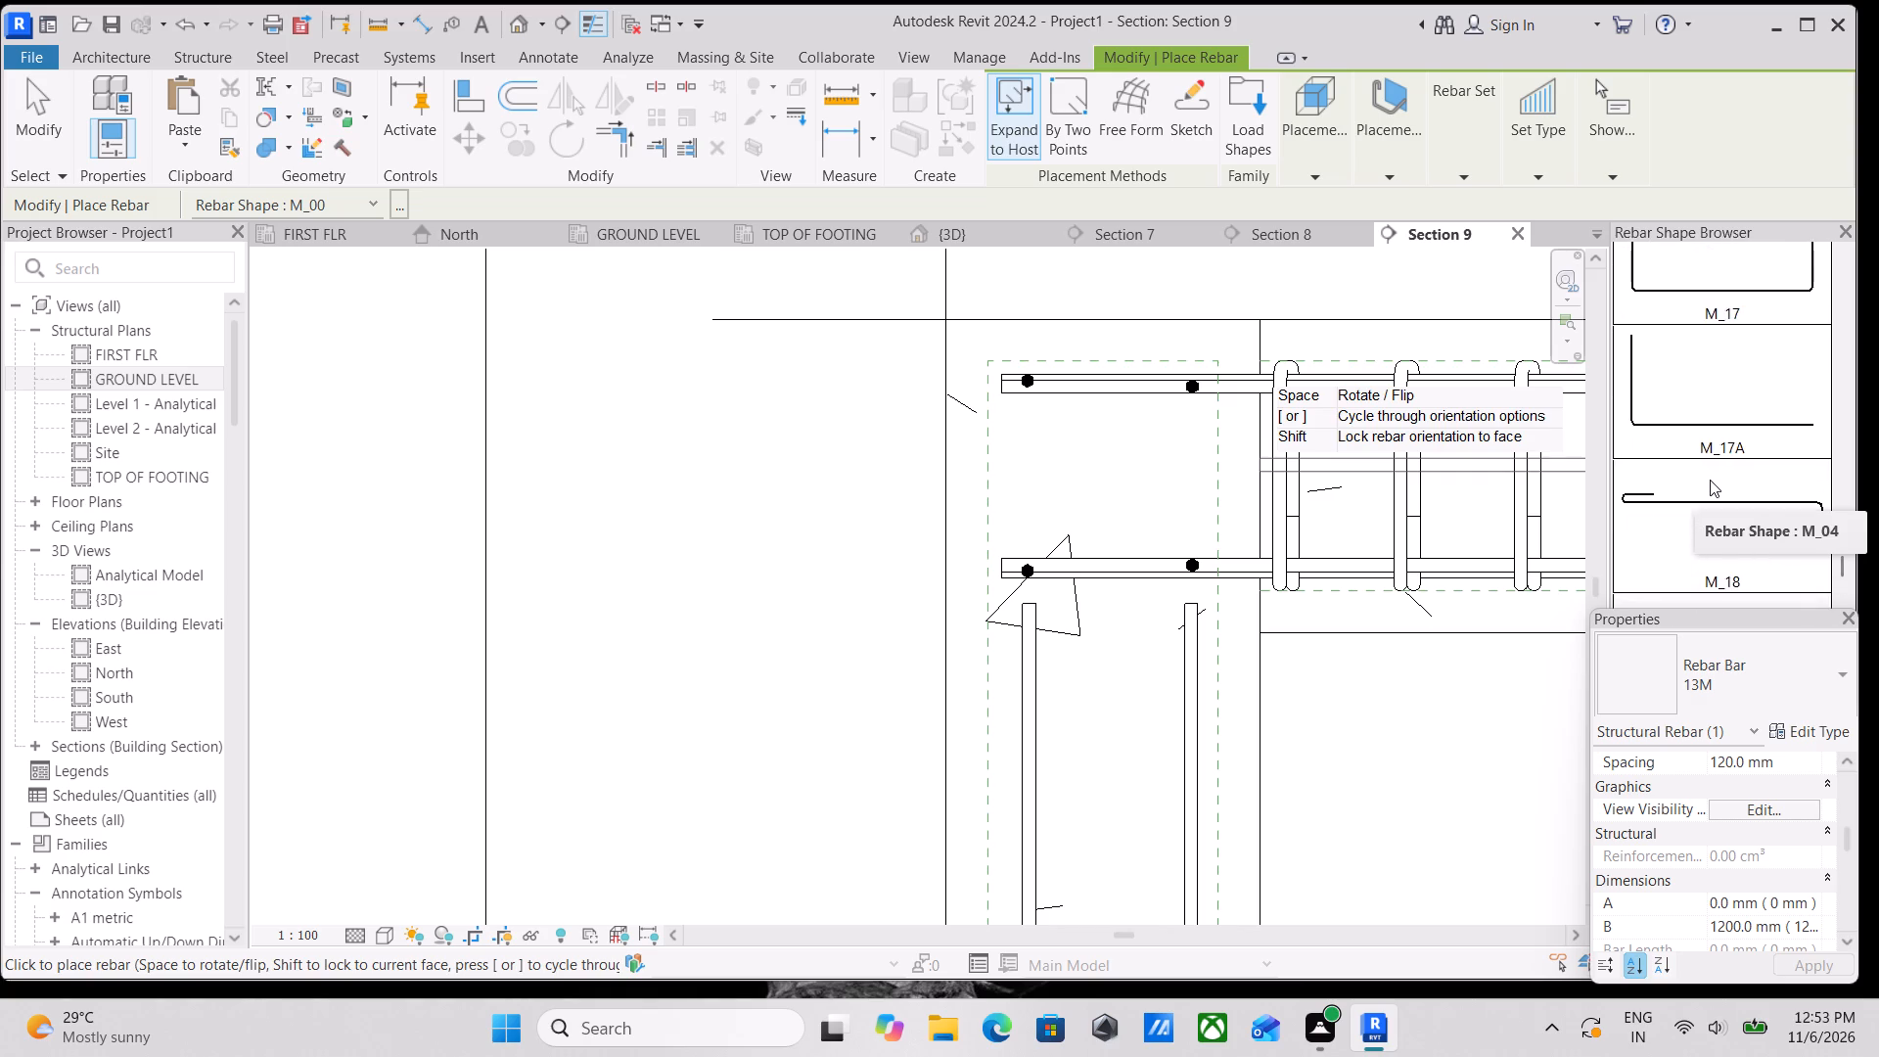
scroll(1710, 480, "up", 20)
scroll(1710, 480, "up", 9)
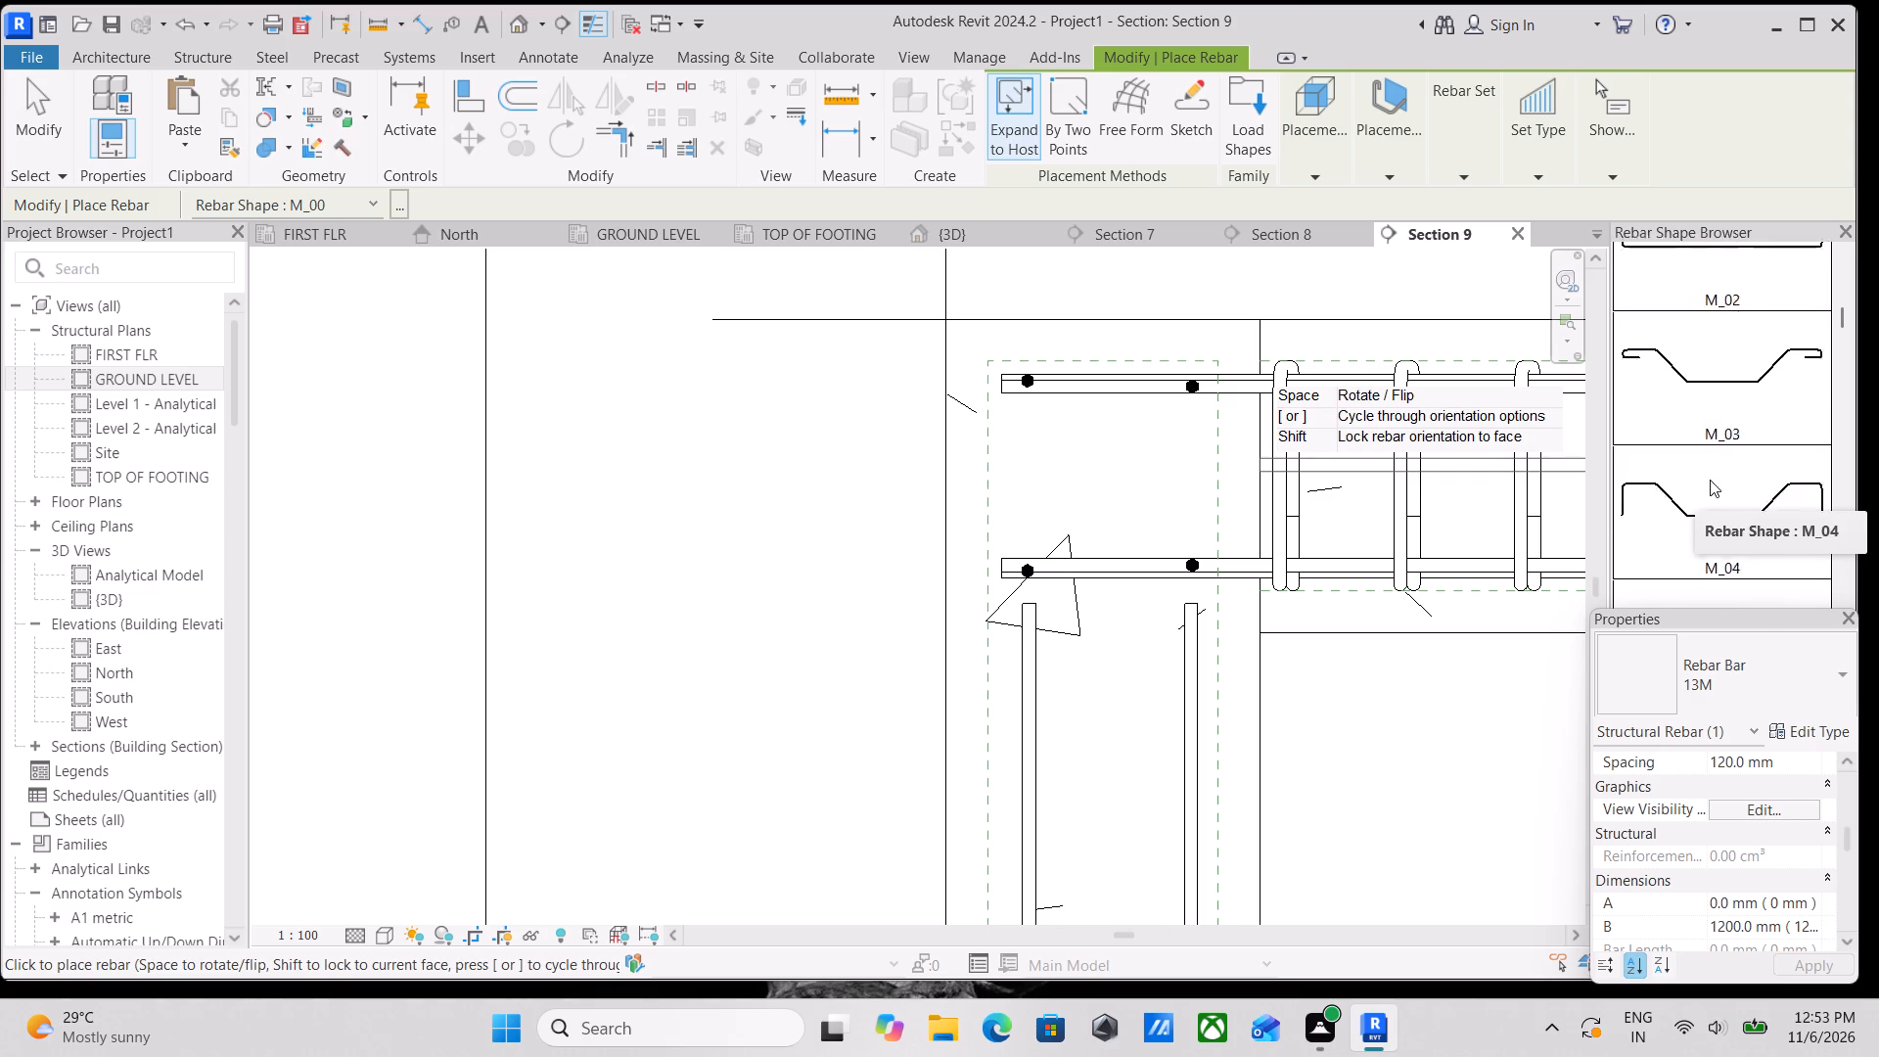
scroll(1710, 480, "up", 3)
scroll(1714, 472, "down", 16)
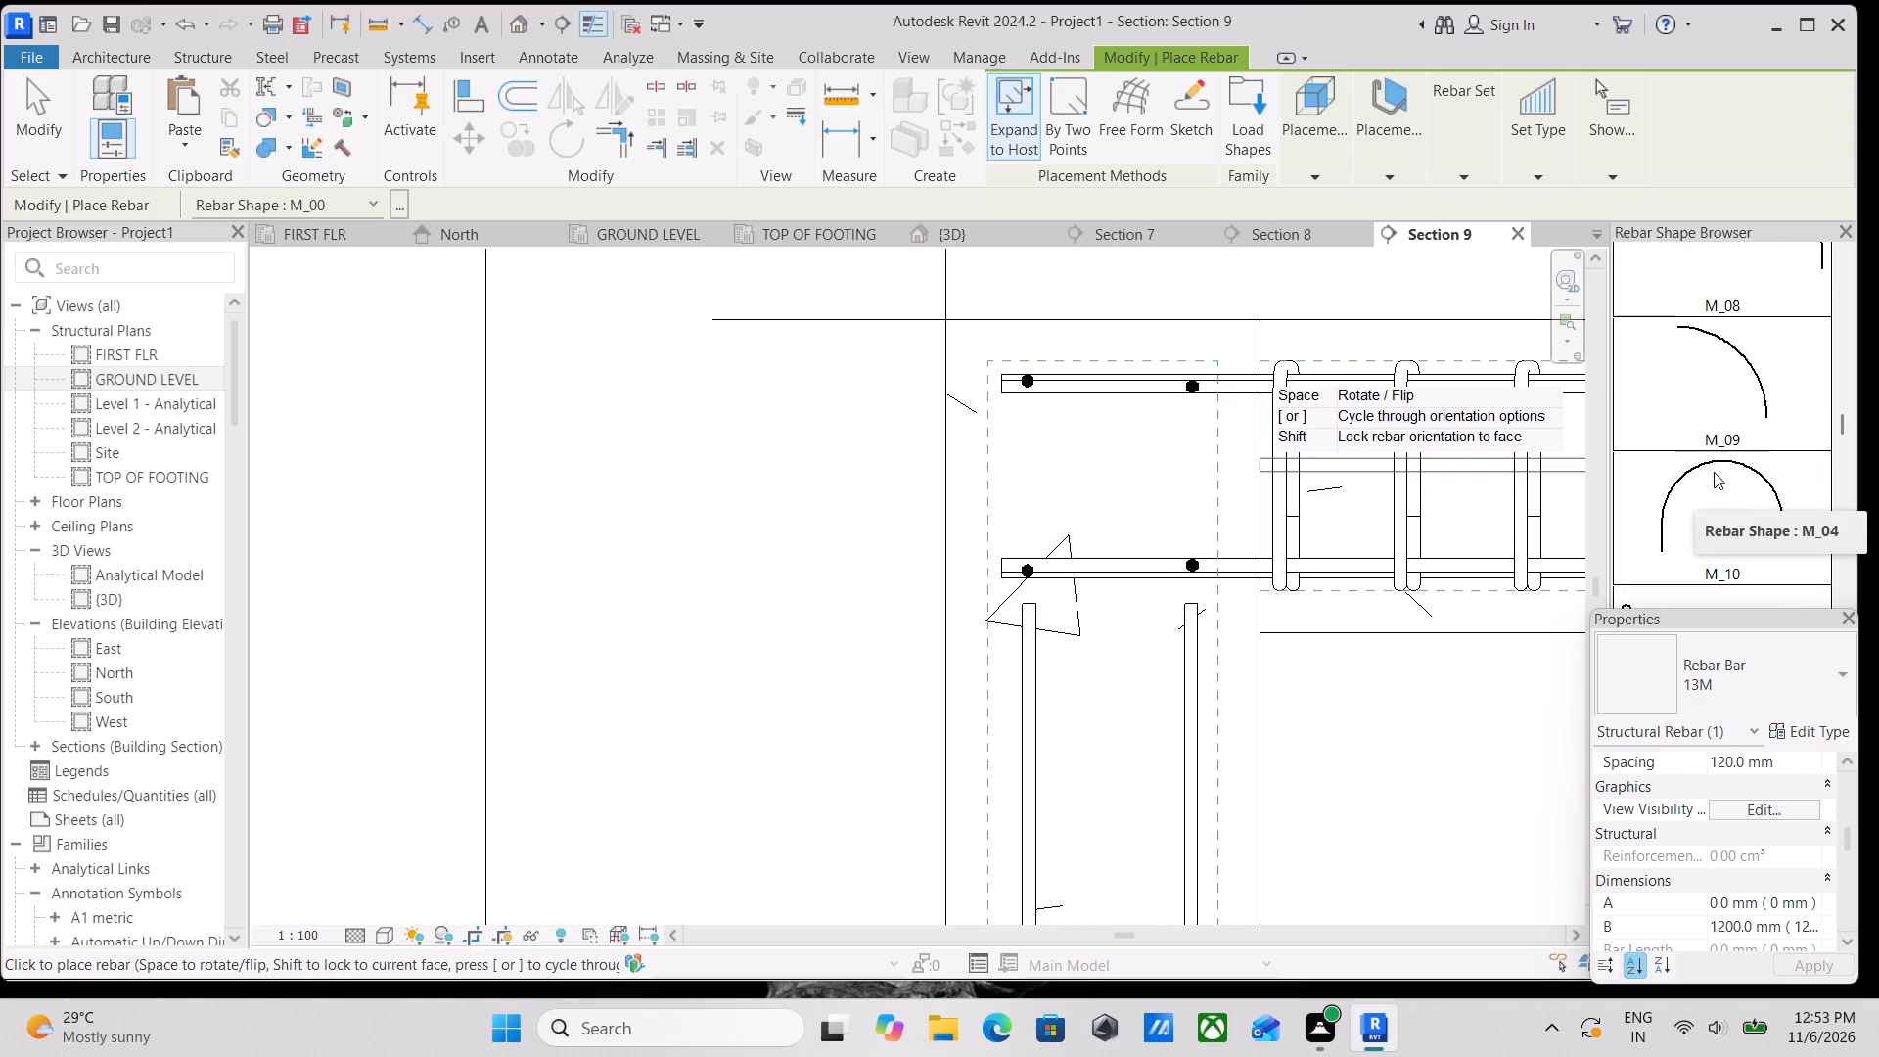
scroll(1714, 472, "down", 18)
scroll(1715, 480, "down", 4)
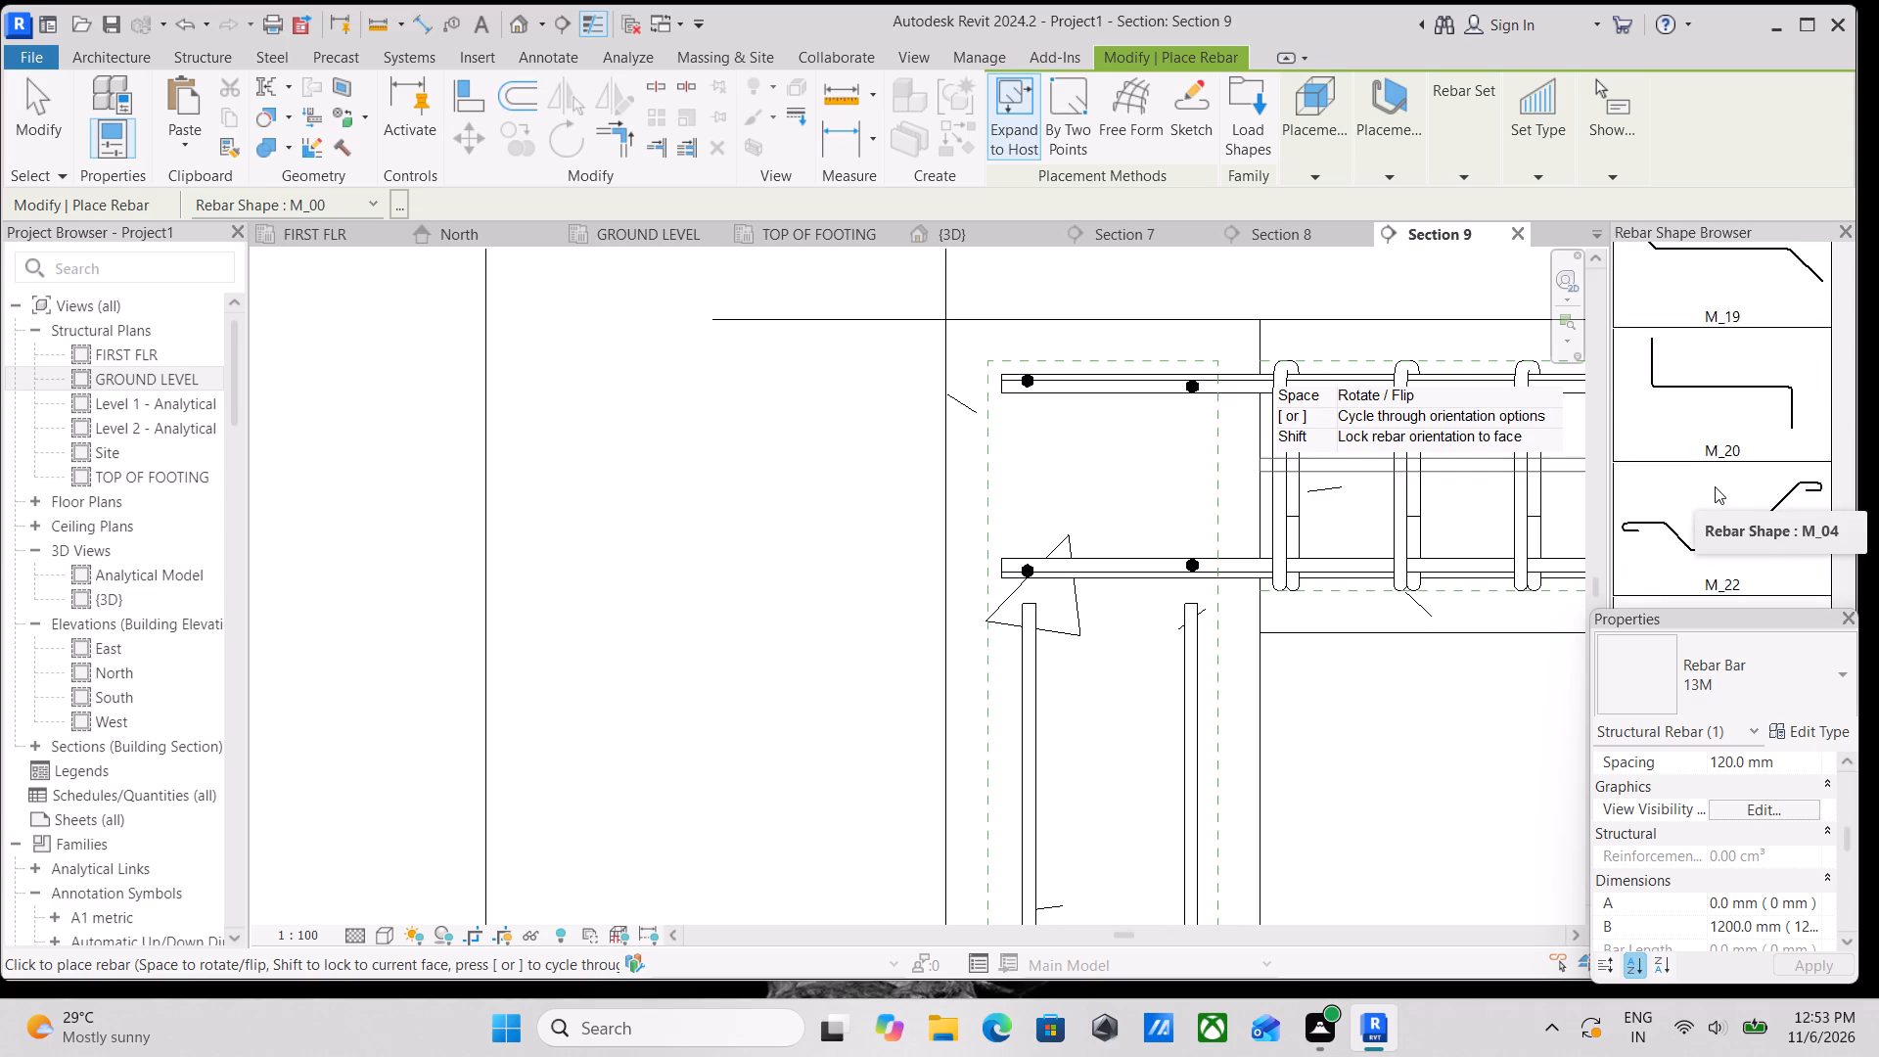
scroll(1715, 486, "down", 14)
scroll(1715, 486, "down", 9)
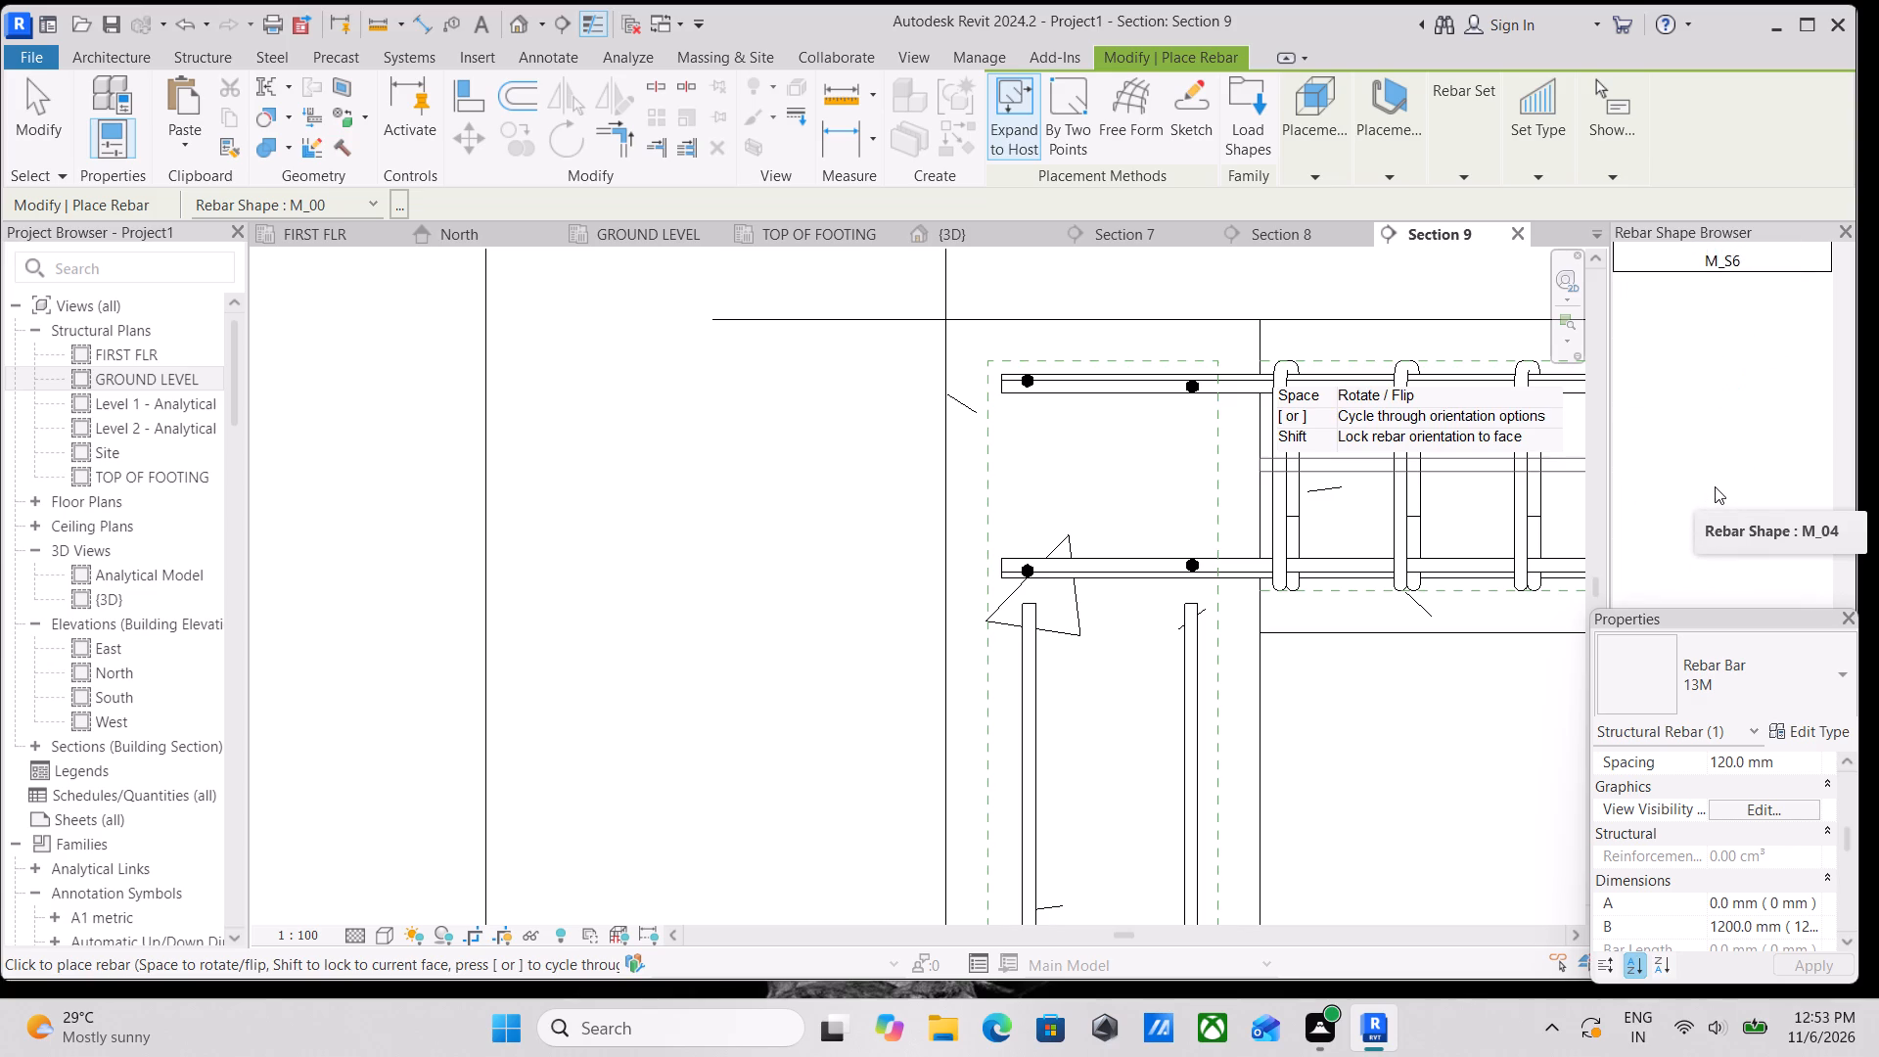
scroll(1715, 486, "down", 3)
scroll(1715, 477, "up", 2)
left_click(1729, 396)
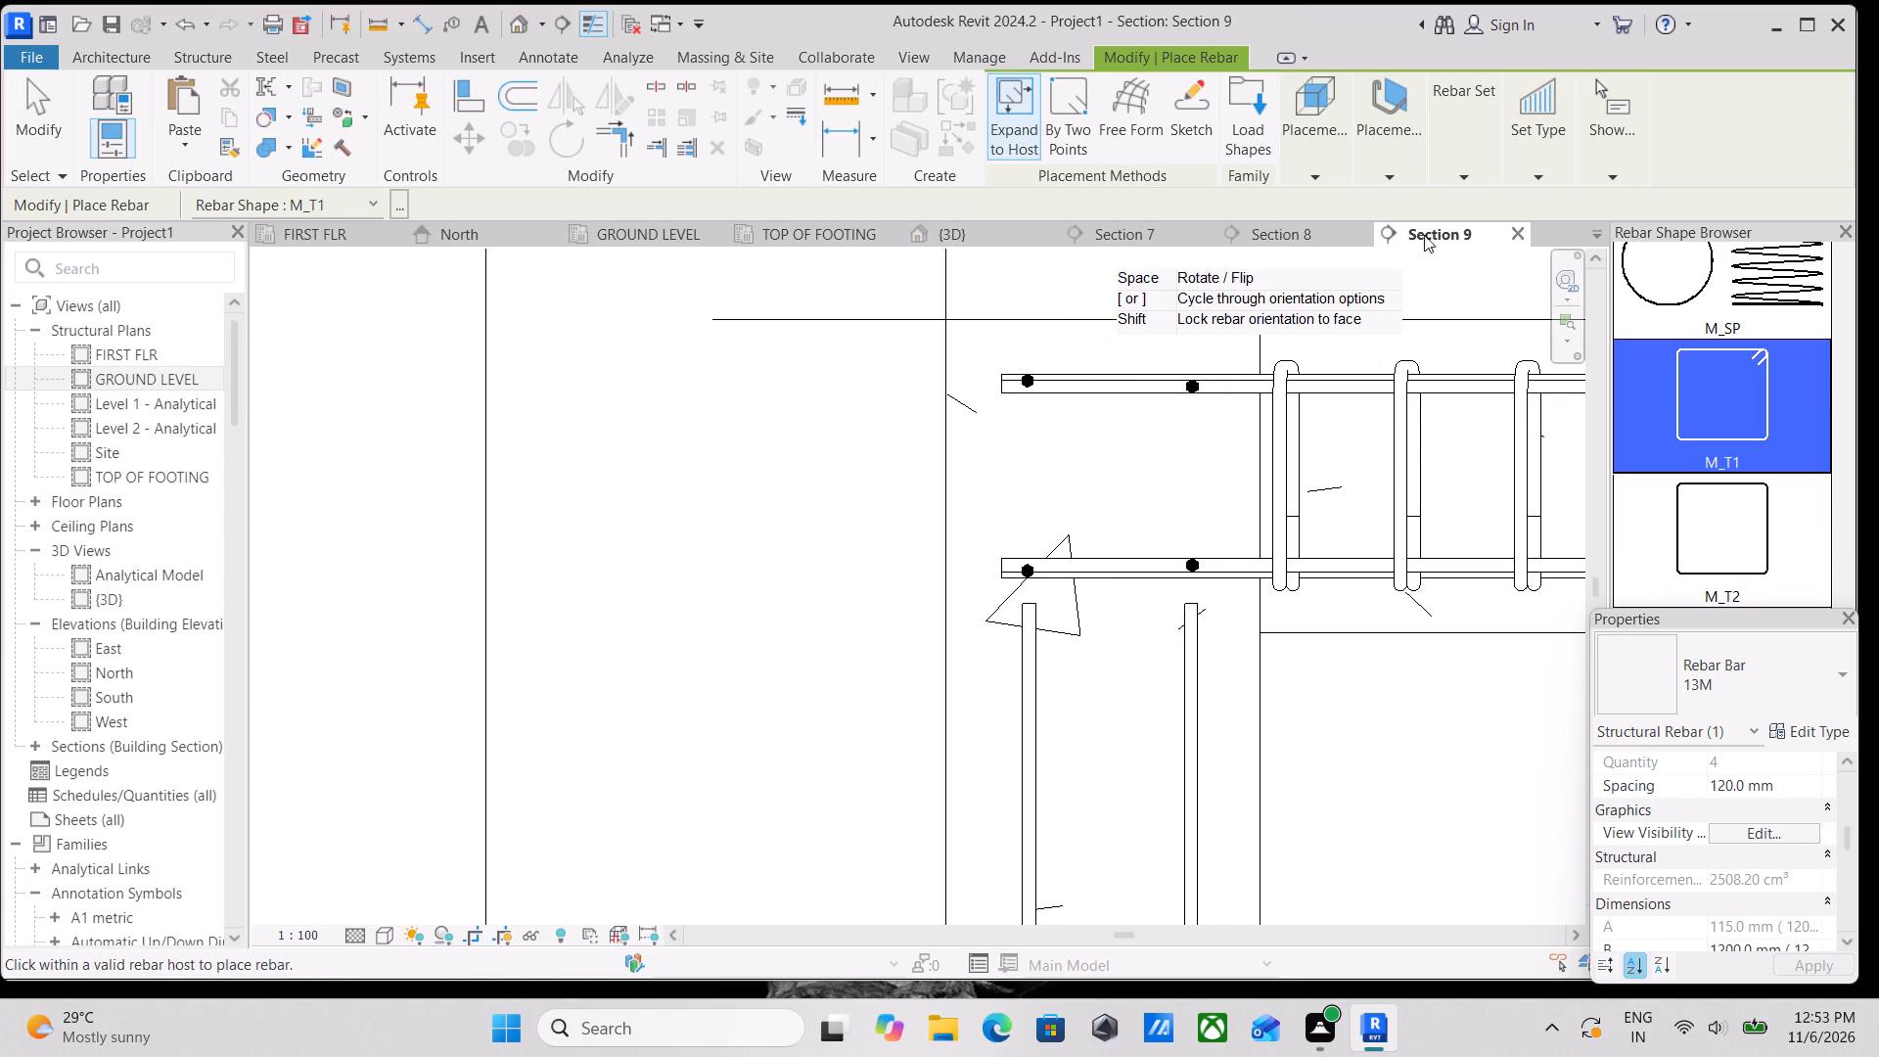
left_click(1535, 223)
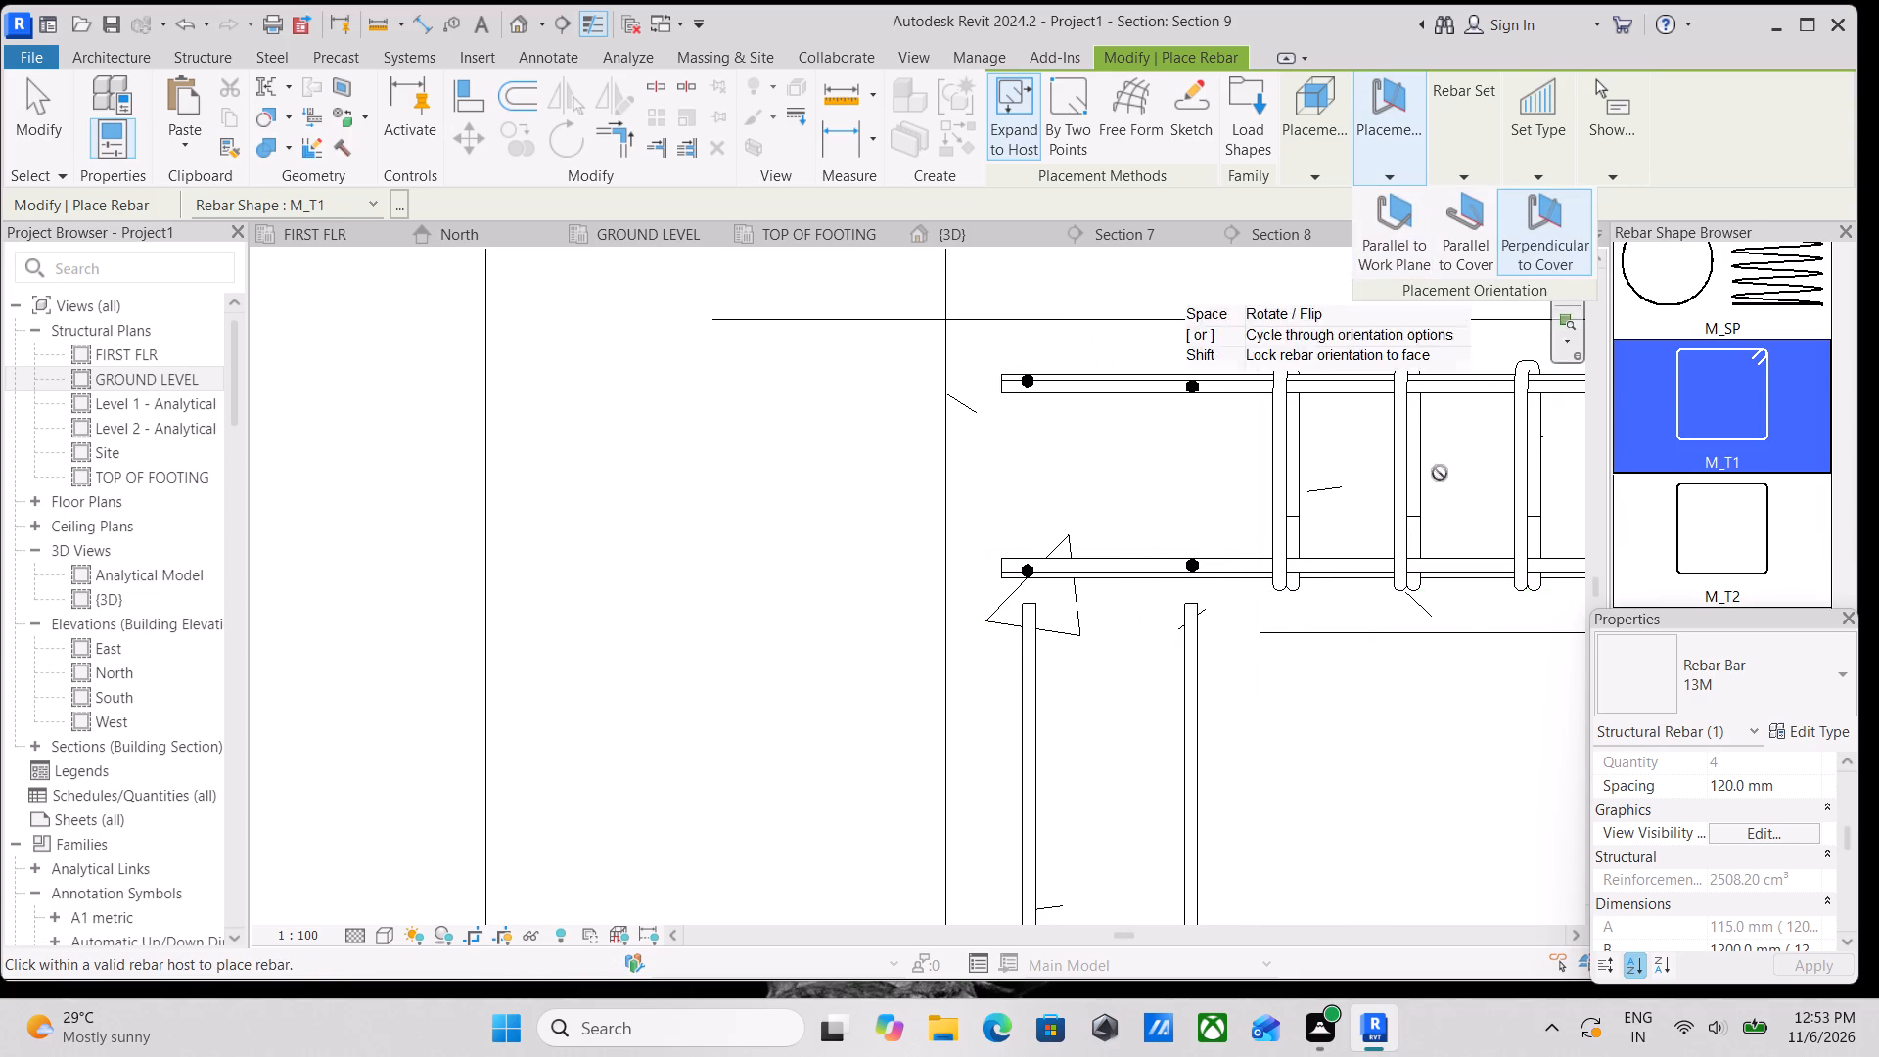
scroll(1104, 697, "down", 3)
middle_click_drag(1108, 674, 1212, 440)
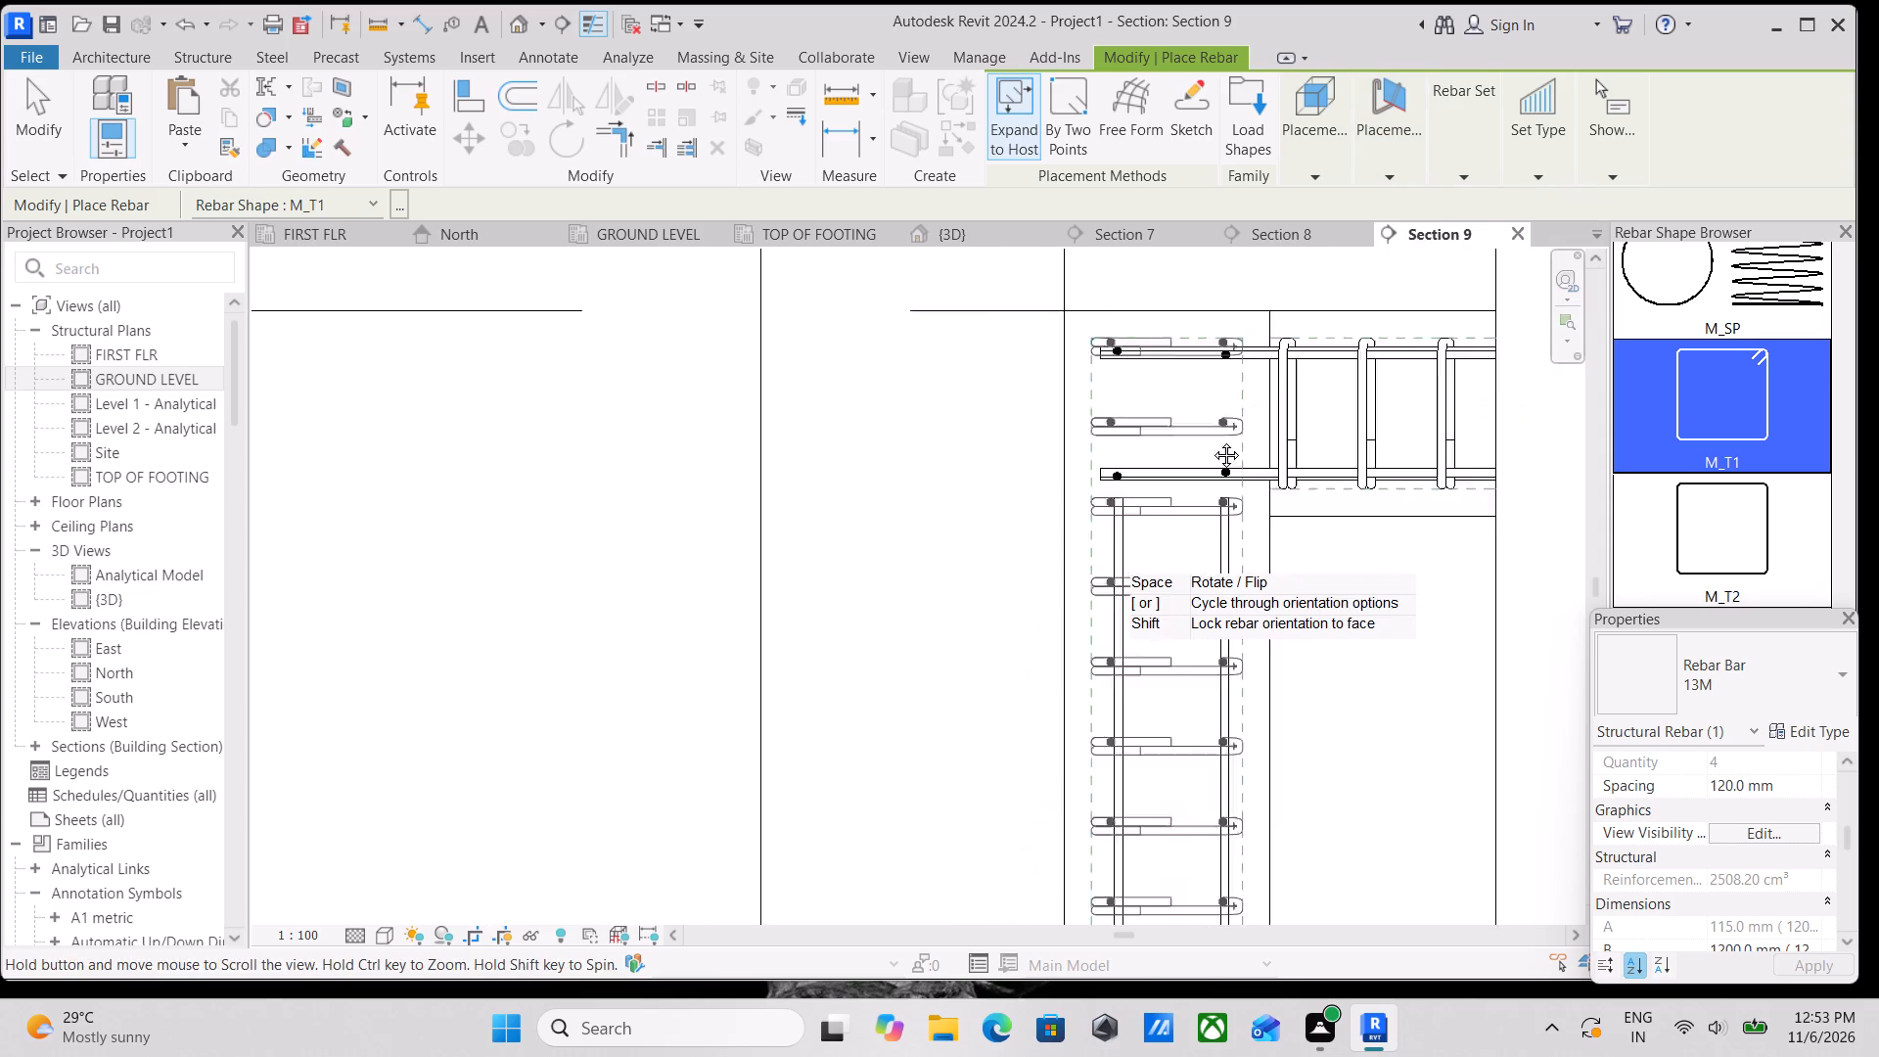
middle_click_drag(1212, 440, 1256, 322)
scroll(1274, 514, "down", 3)
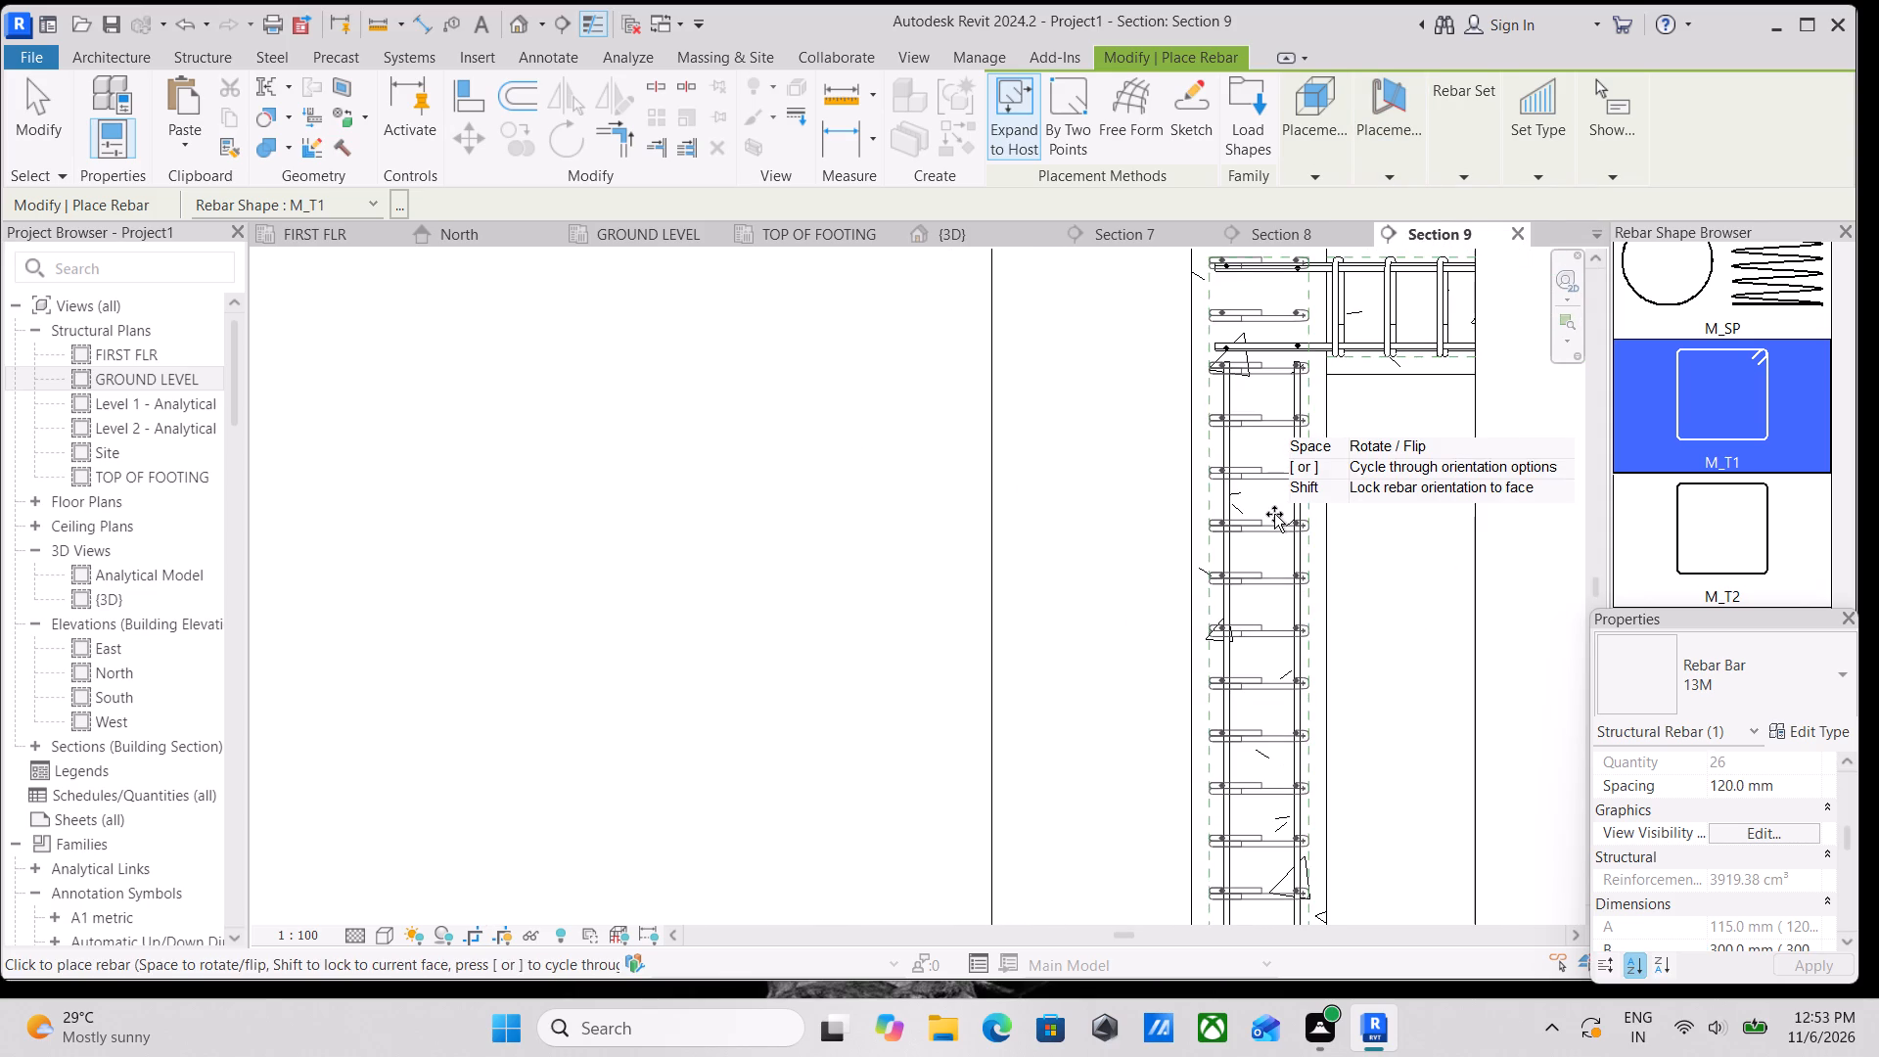
scroll(1274, 514, "down", 7)
middle_click_drag(1274, 514, 1274, 359)
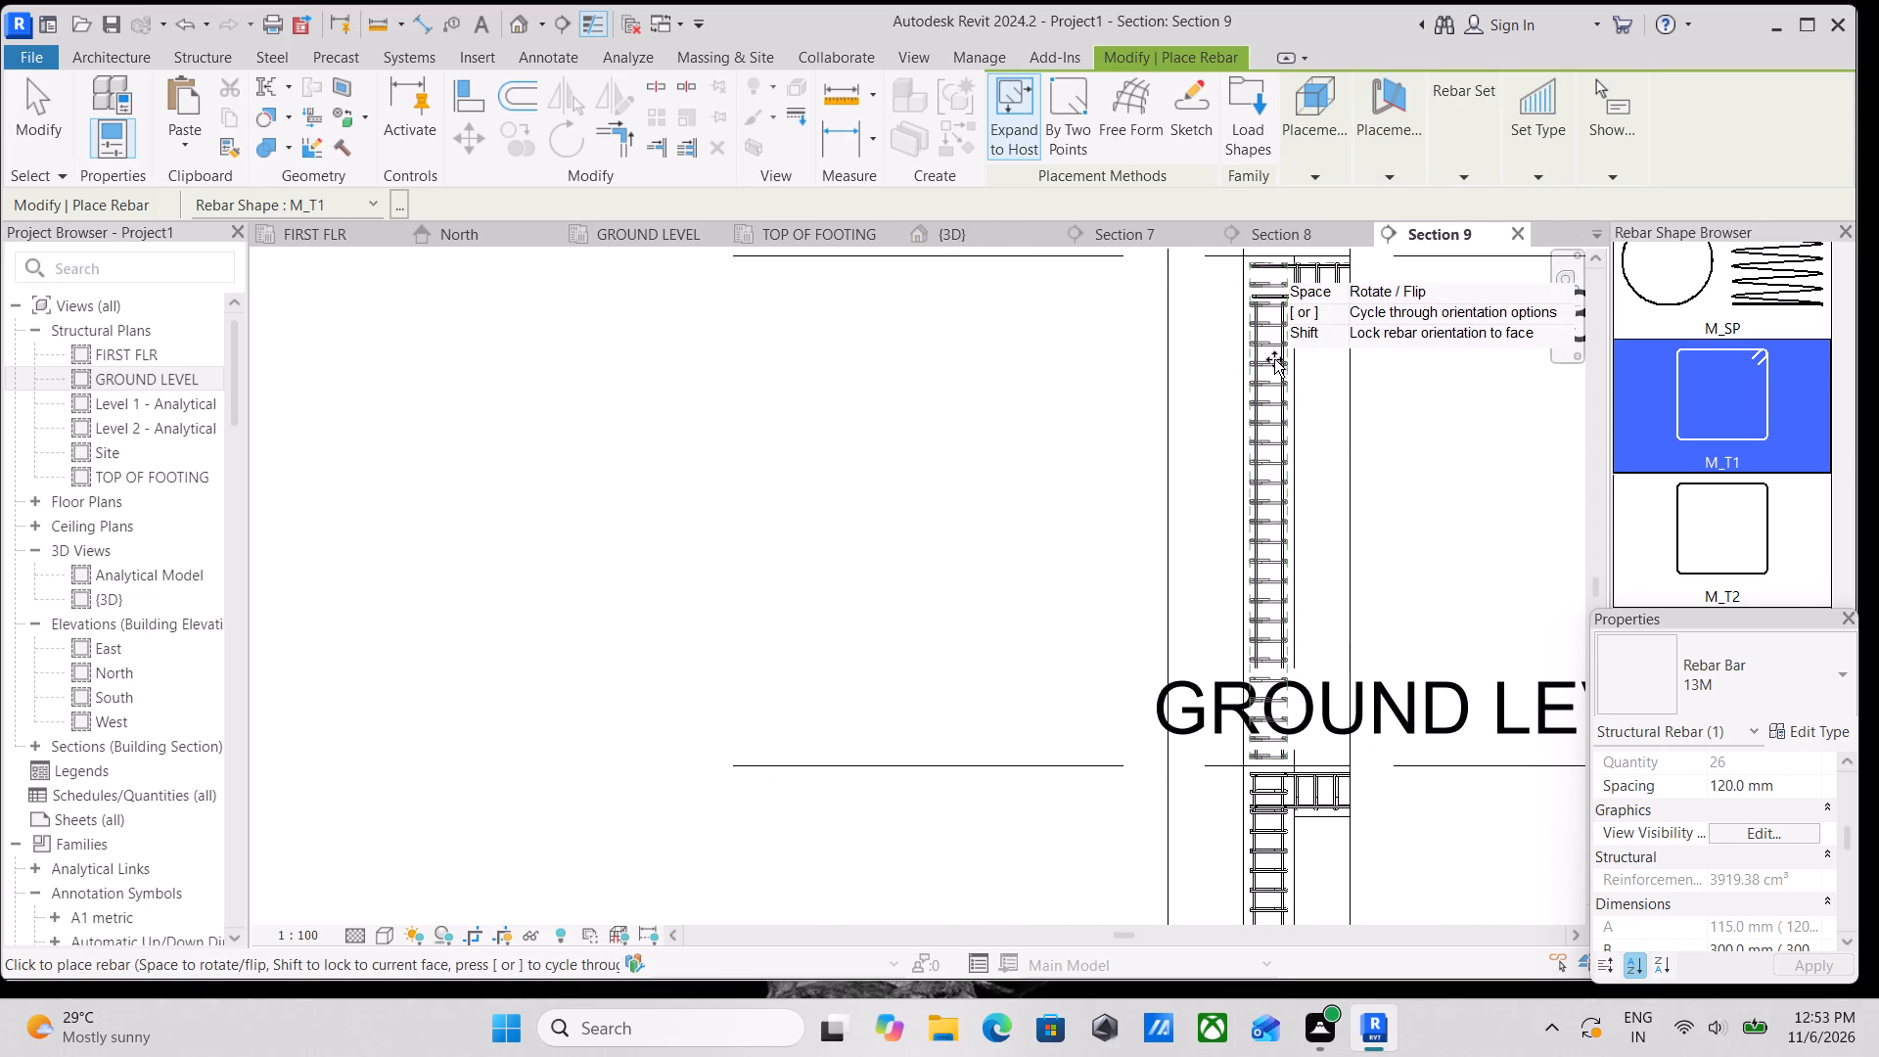
scroll(1261, 422, "up", 5)
middle_click_drag(1271, 394, 1245, 741)
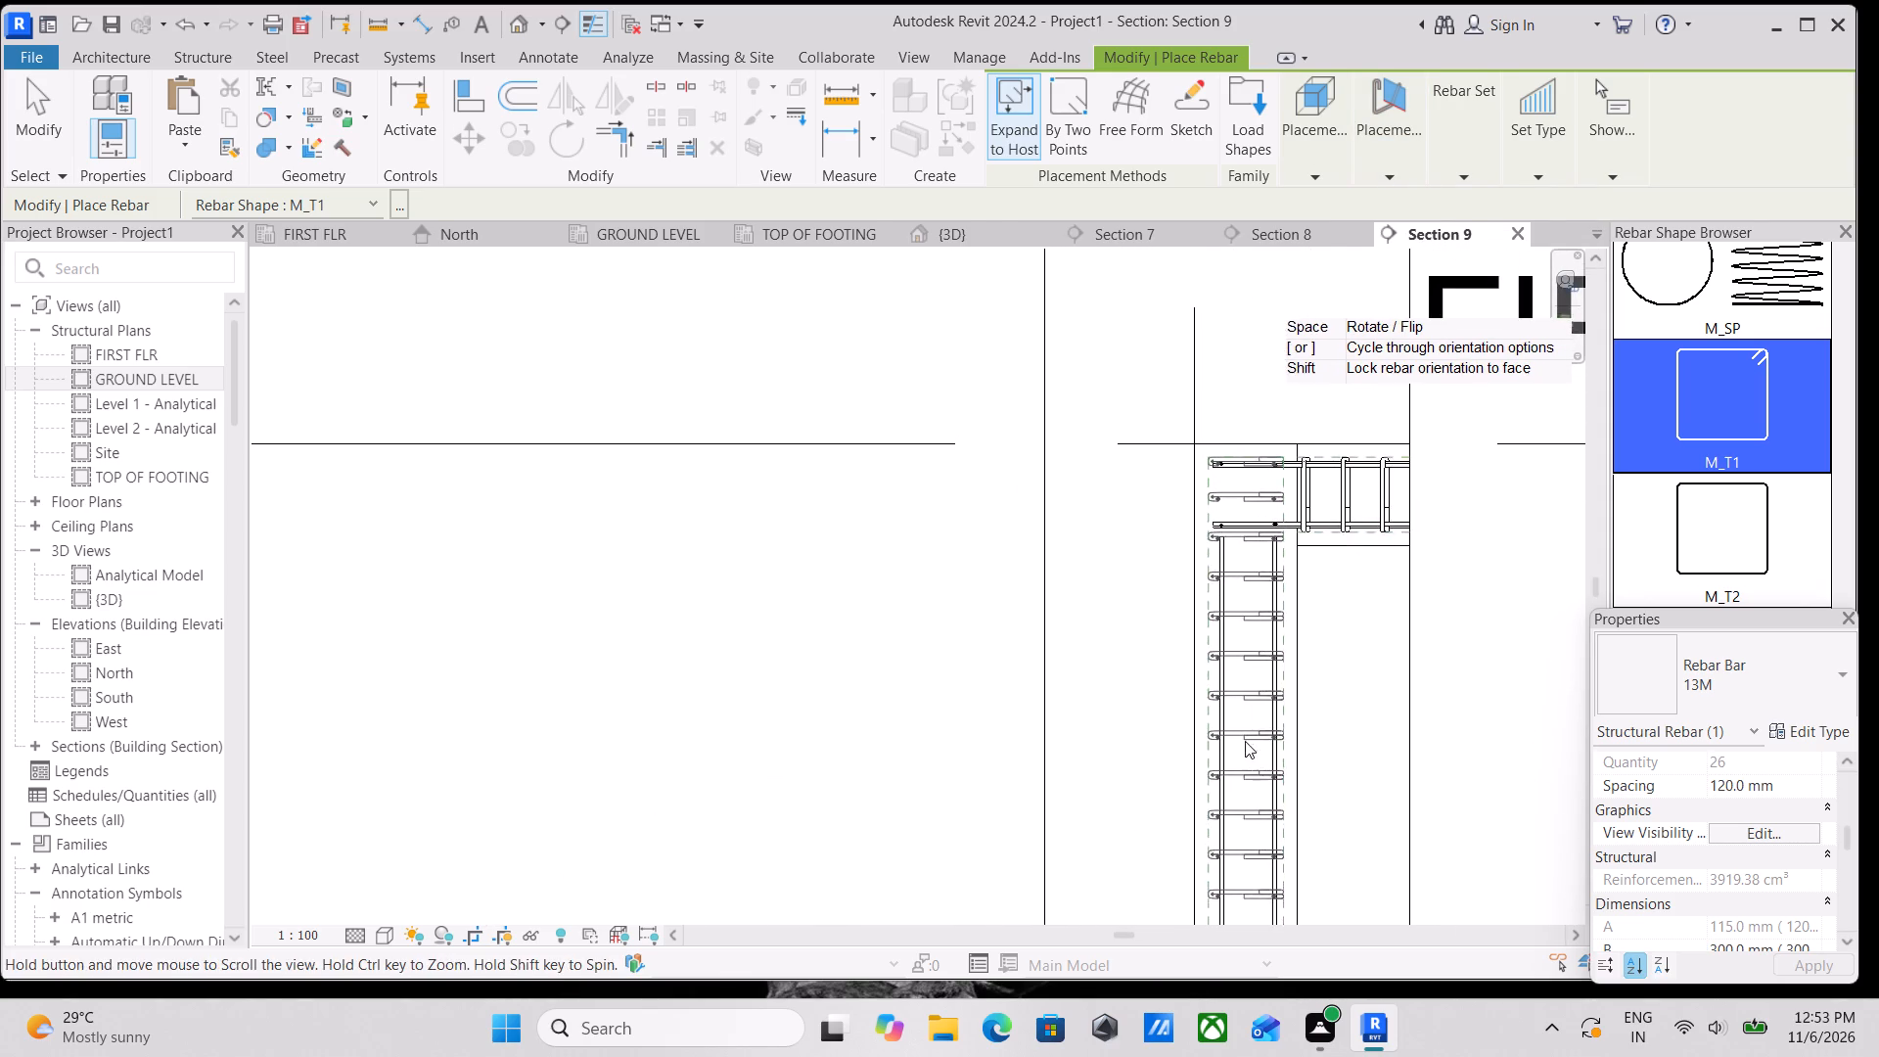
scroll(1249, 639, "up", 3)
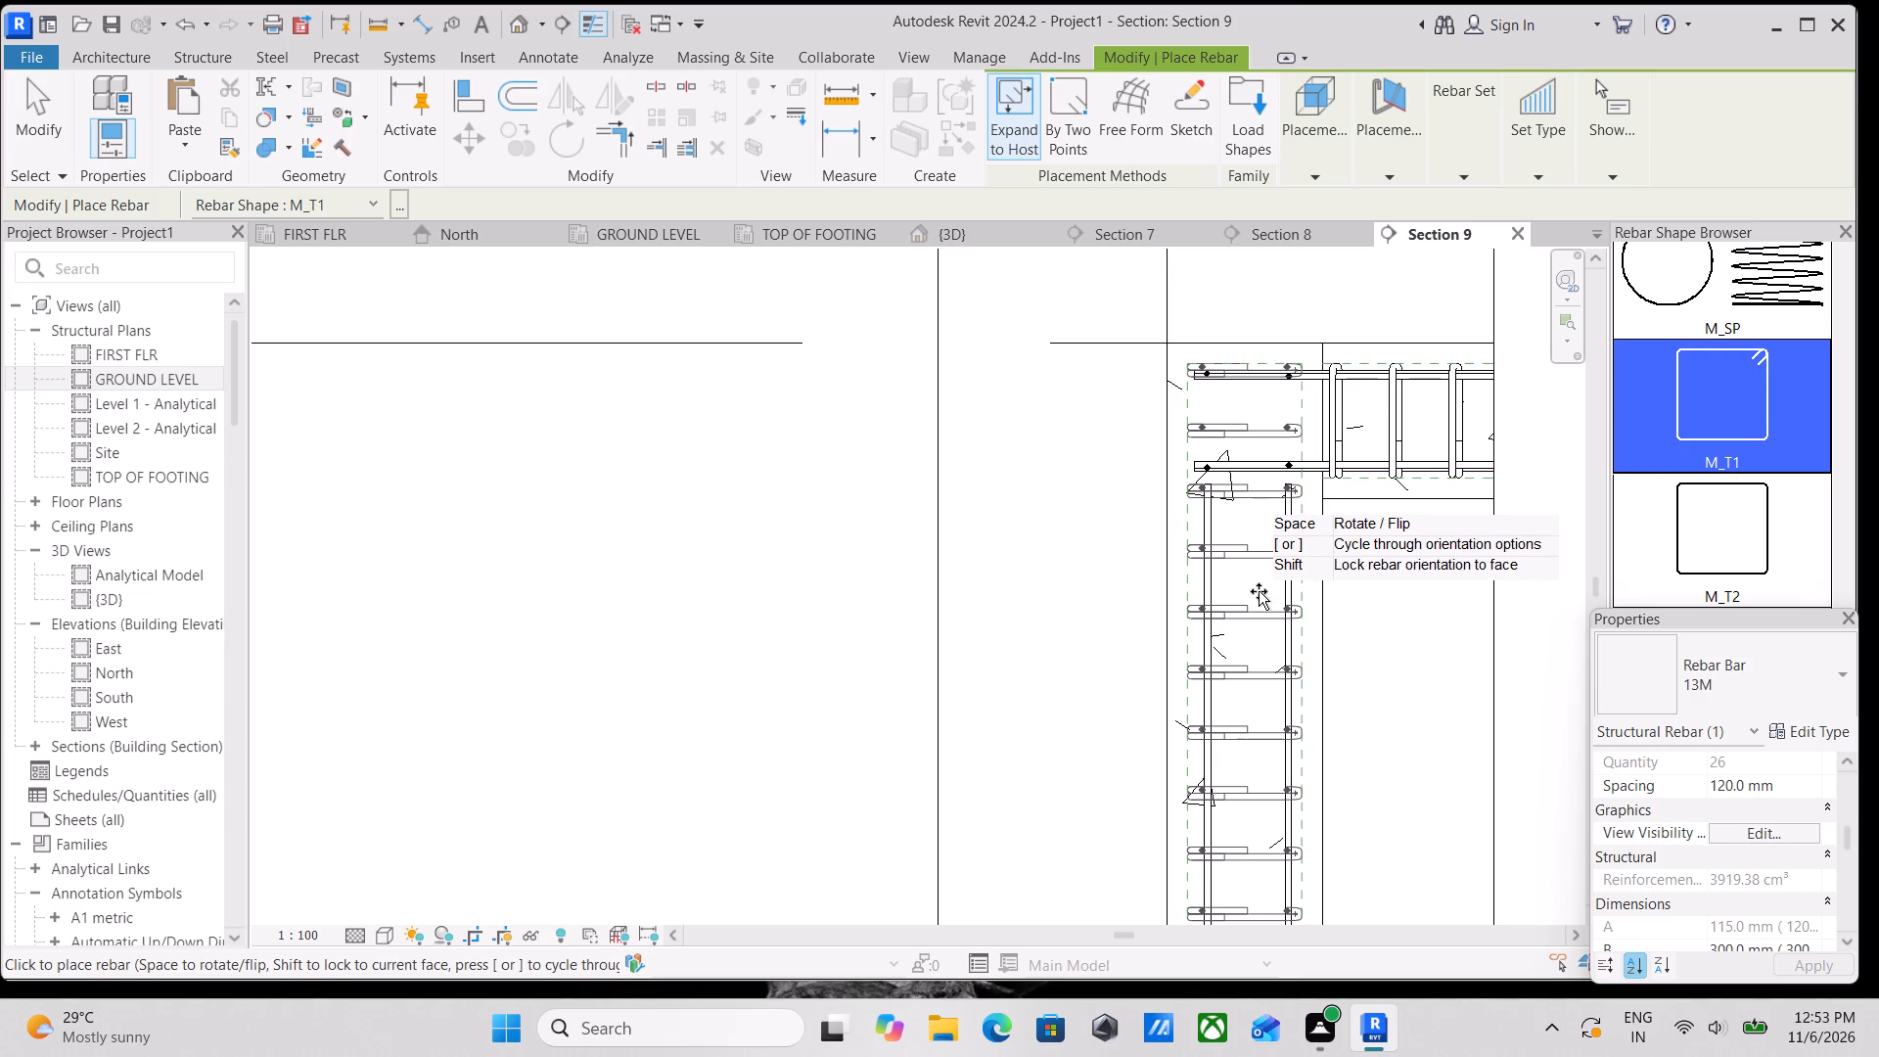
left_click(1259, 591)
scroll(1244, 505, "up", 4)
key("Escape")
scroll(1168, 513, "up", 1)
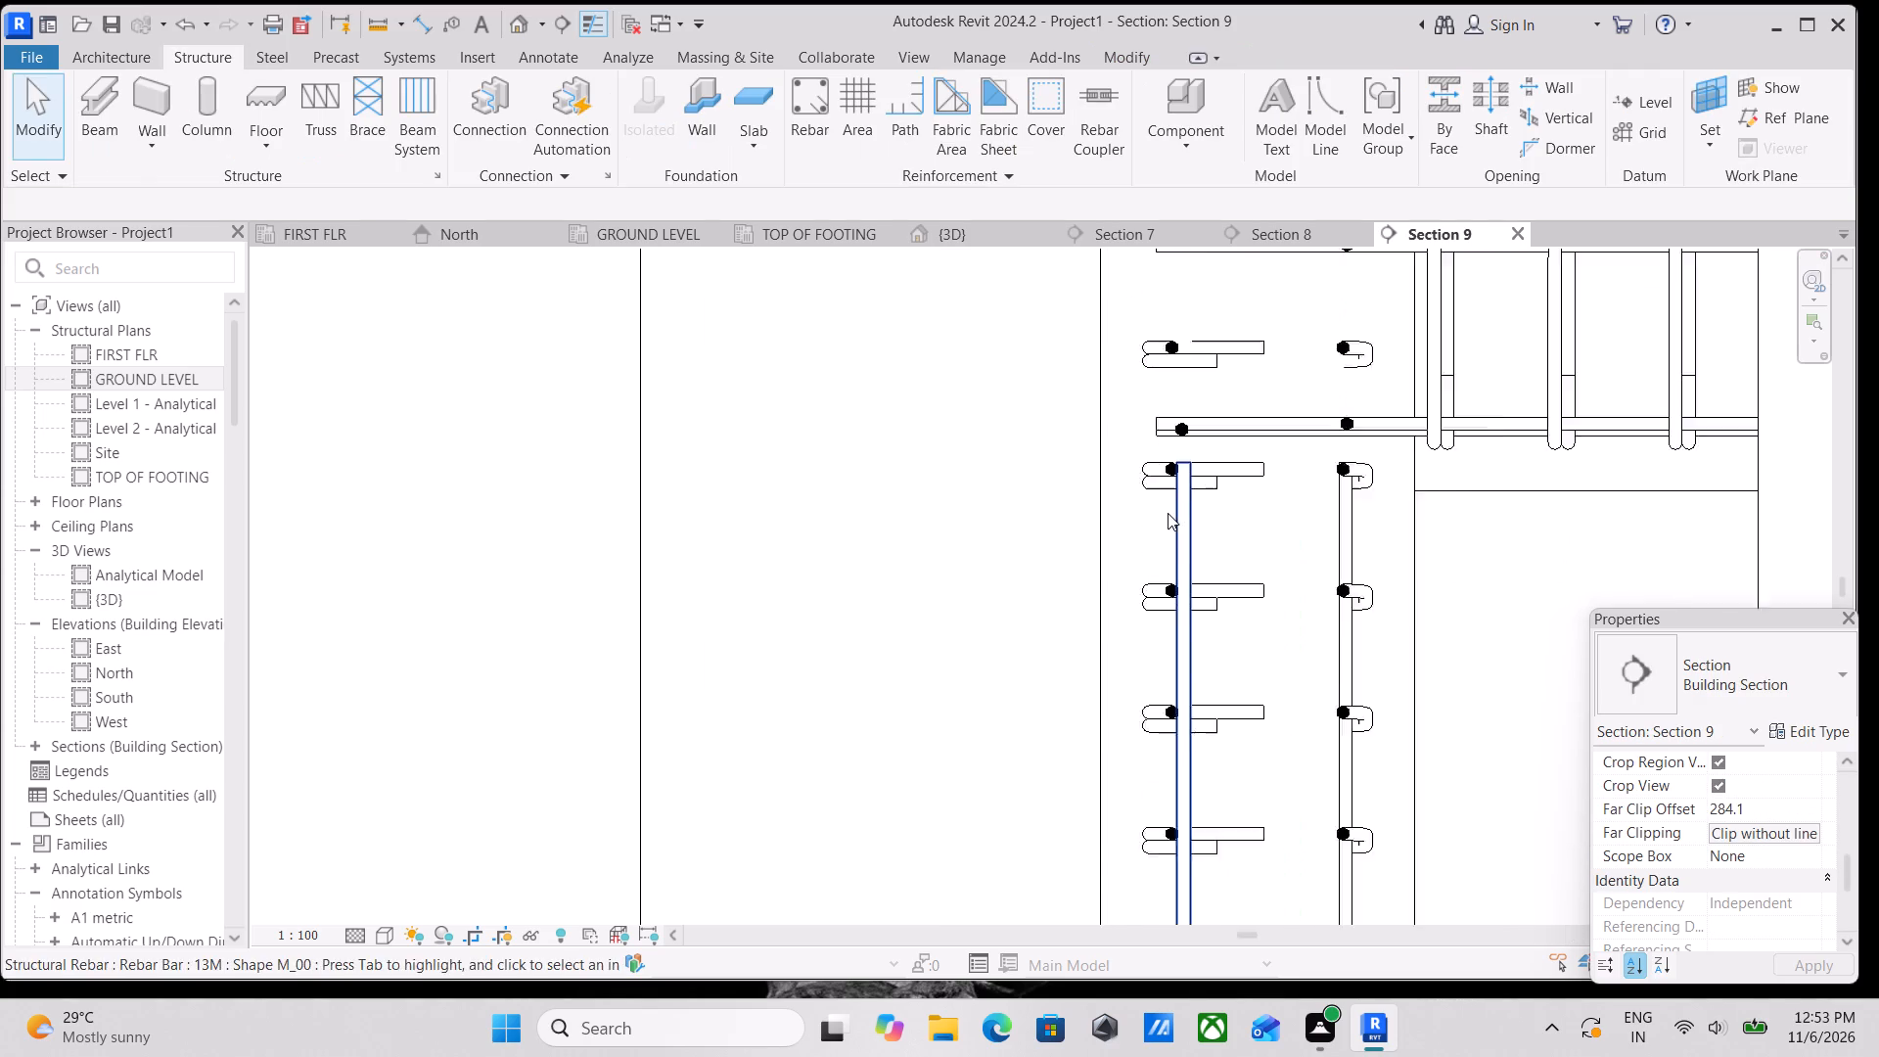
scroll(1168, 513, "up", 2)
key("Escape")
Extend the vertical bar on the column's outer side upward through the beam joint to the top cover line.
left_click(1194, 490)
middle_click_drag(1194, 493, 1196, 676)
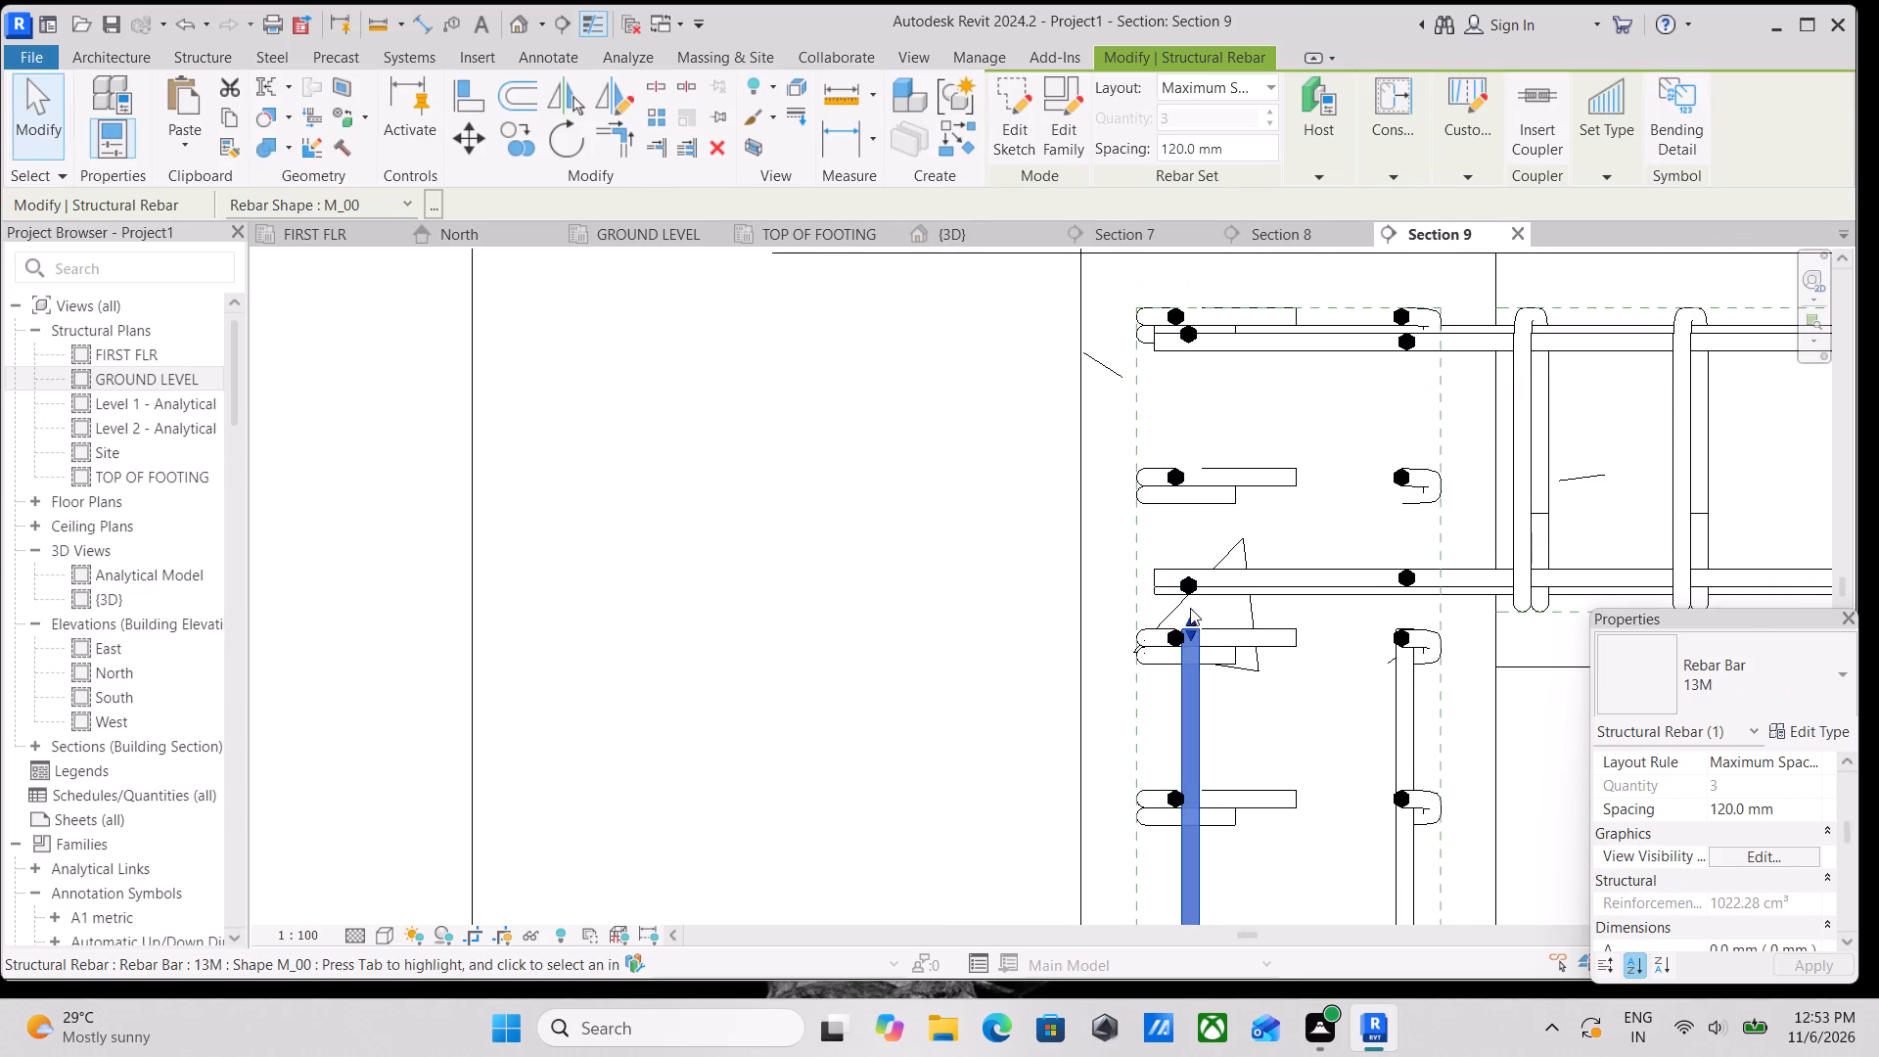
left_click_drag(1189, 611, 1222, 299)
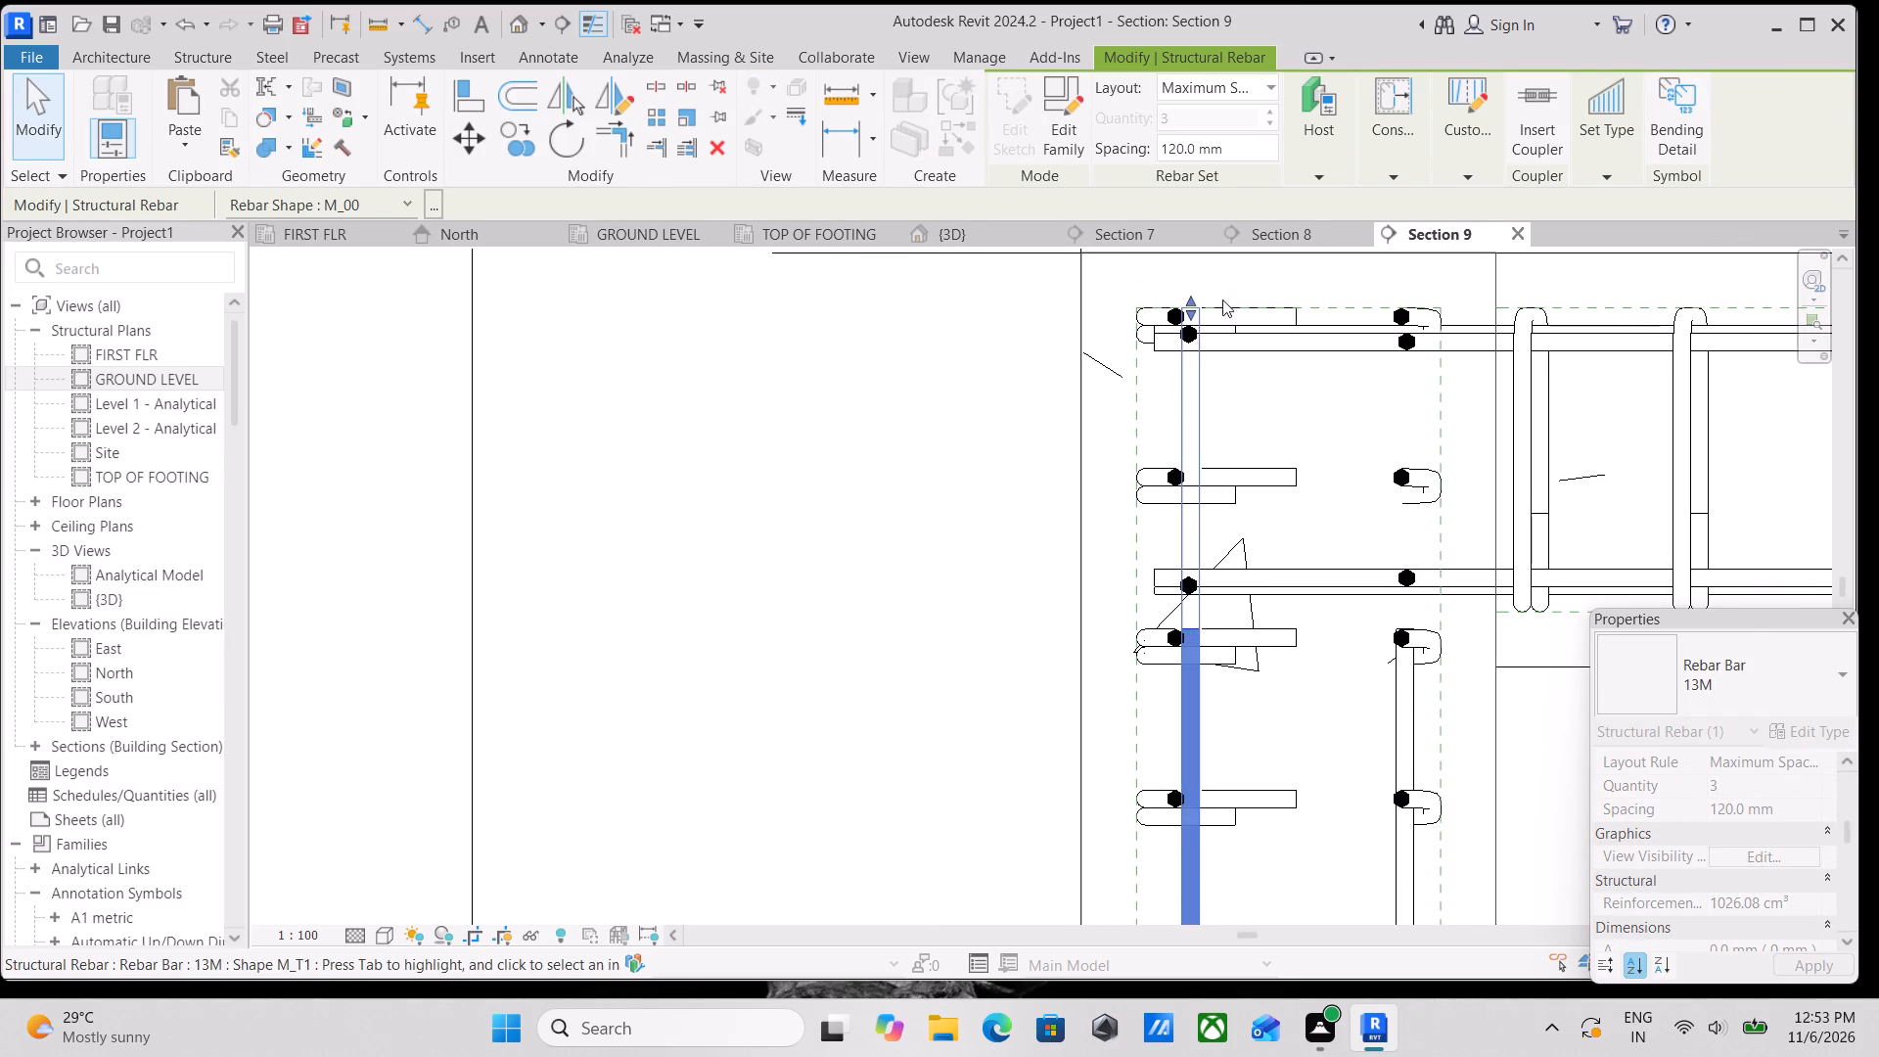
middle_click_drag(1263, 414, 1096, 396)
key("Escape")
Extend the vertical bar on the column's beam side upward through the joint and trim its end near the top cover line.
left_click(1296, 726)
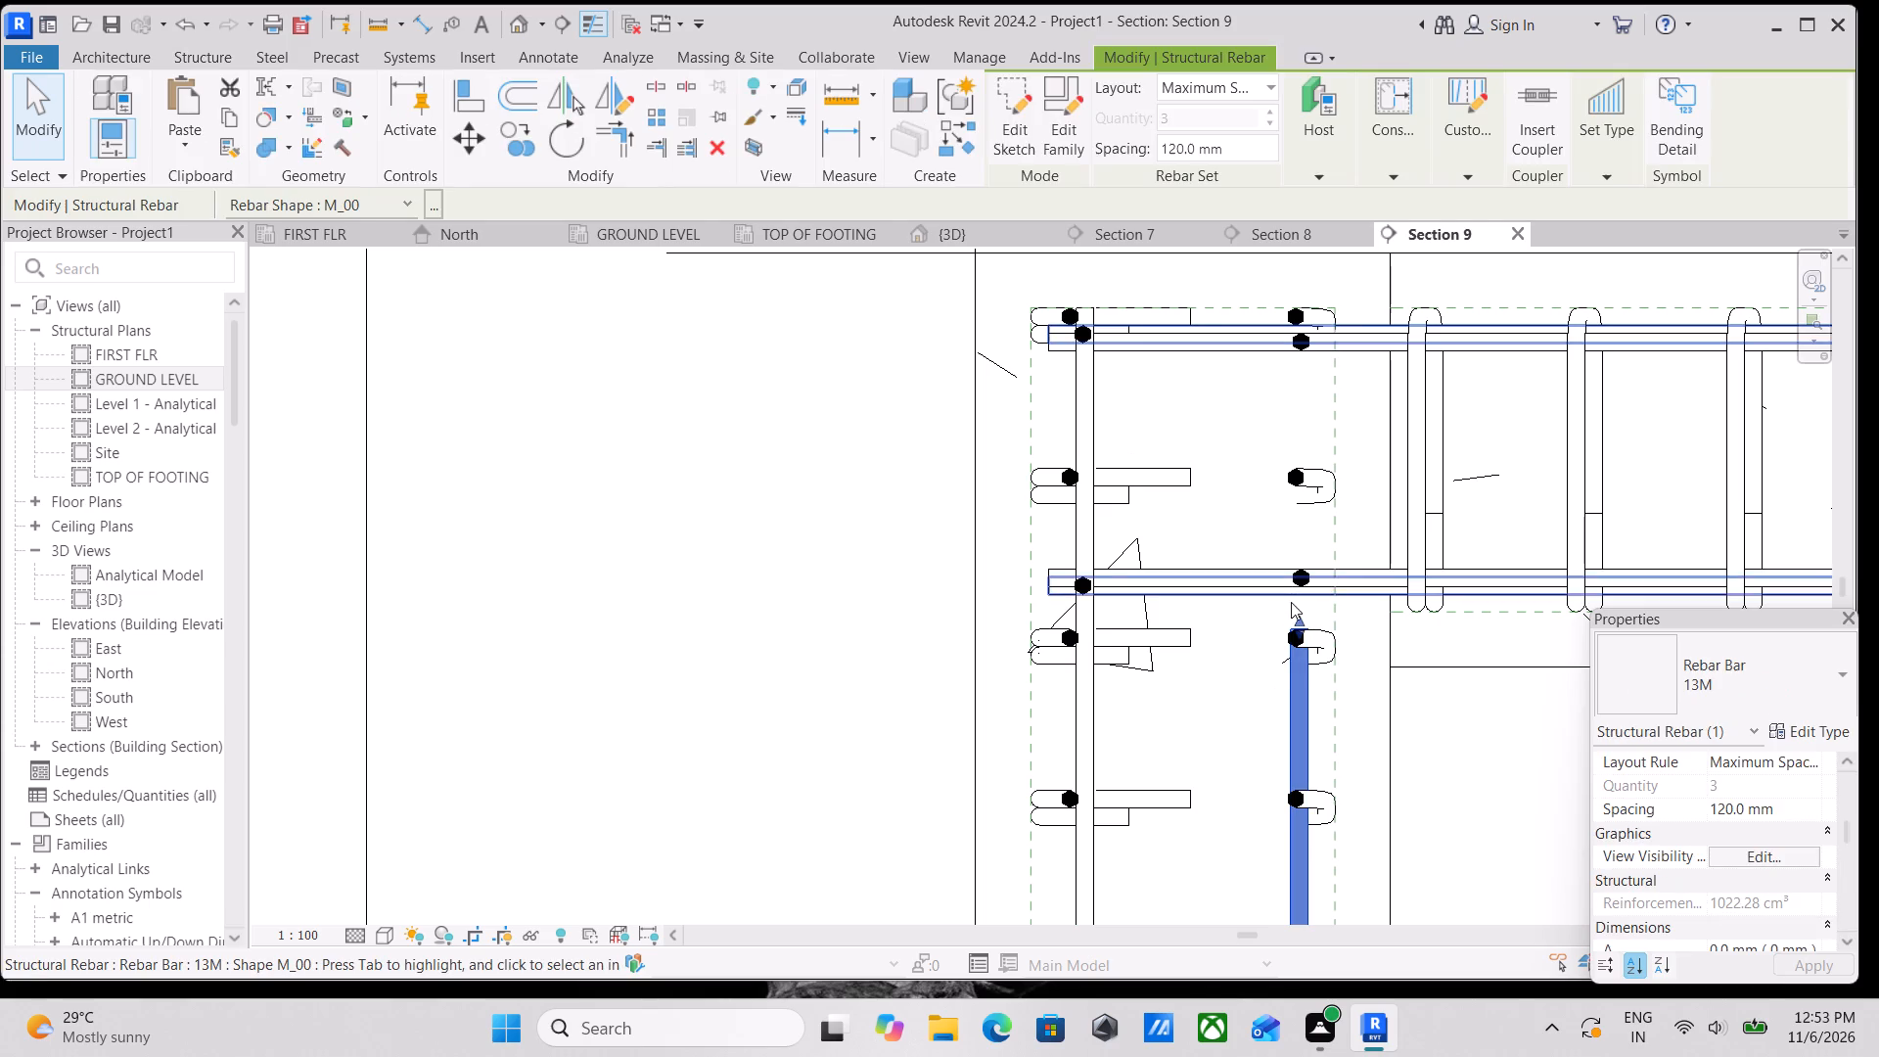
left_click_drag(1298, 616, 1324, 294)
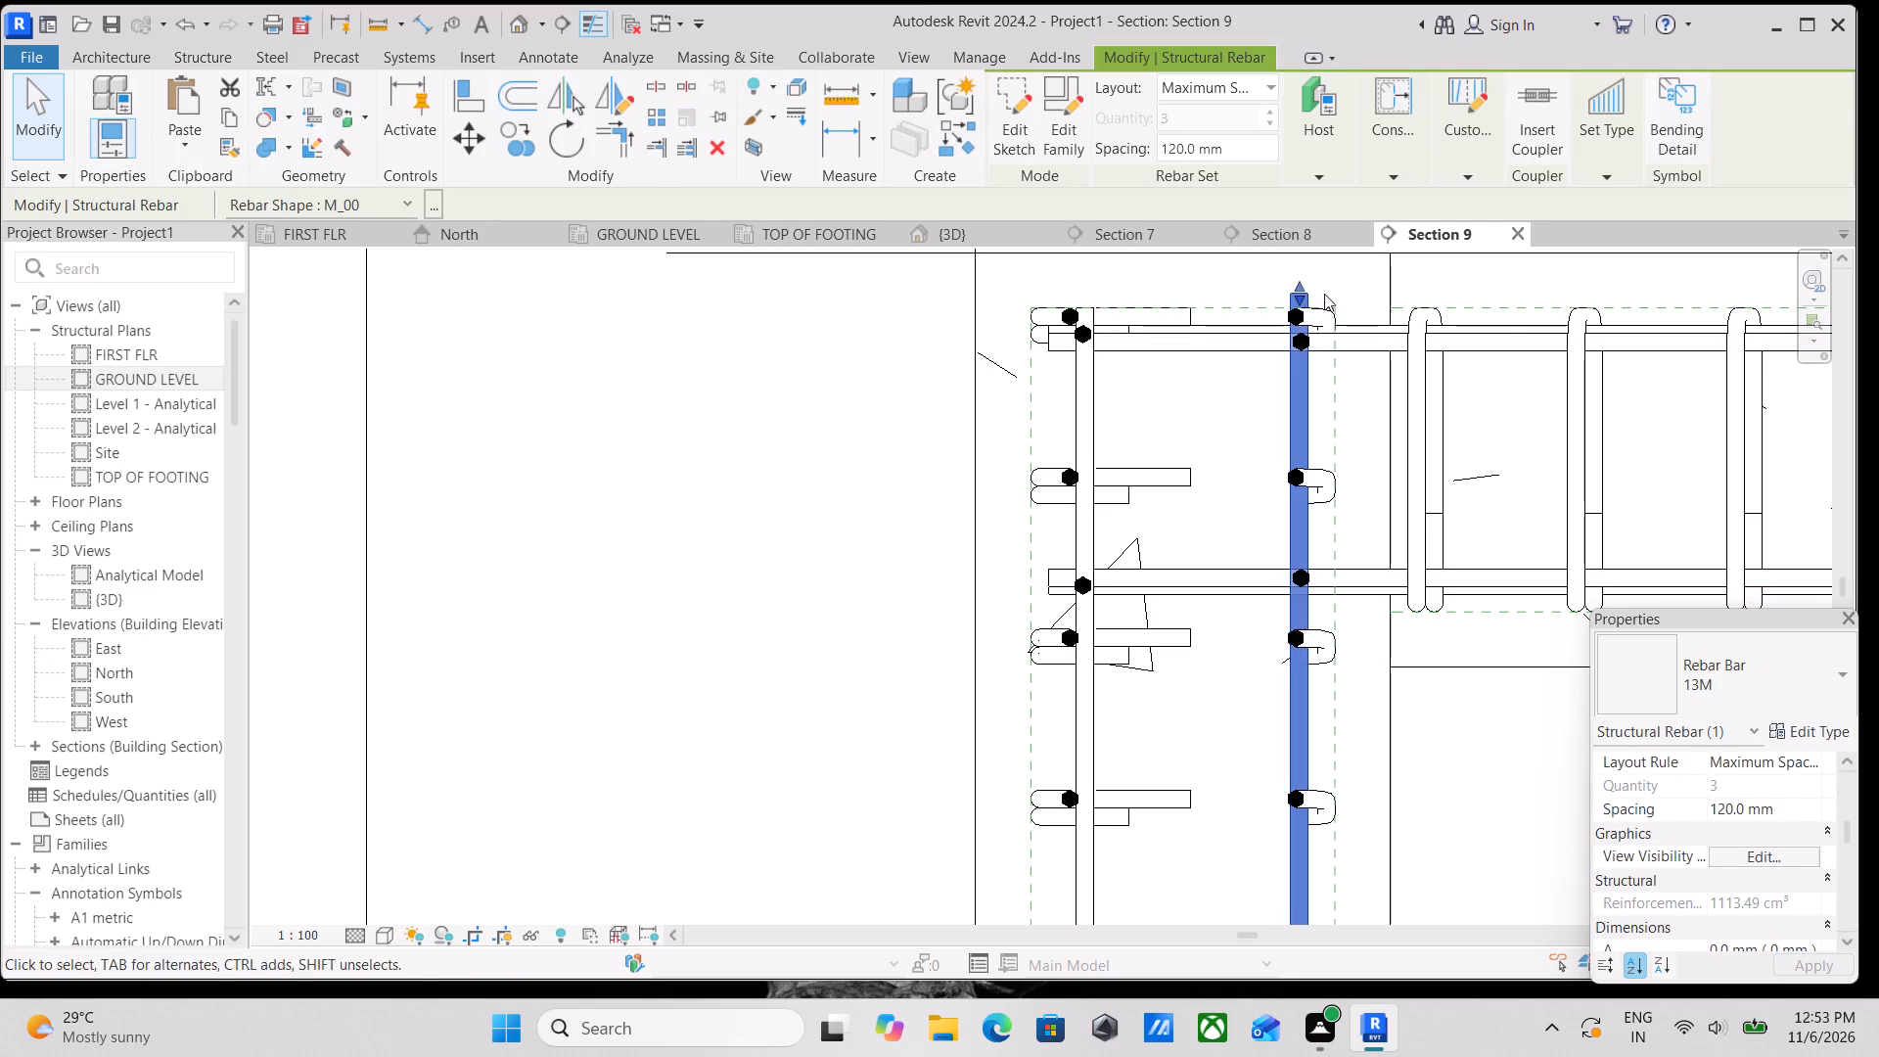
scroll(1291, 285, "up", 3)
left_click_drag(1294, 285, 1296, 304)
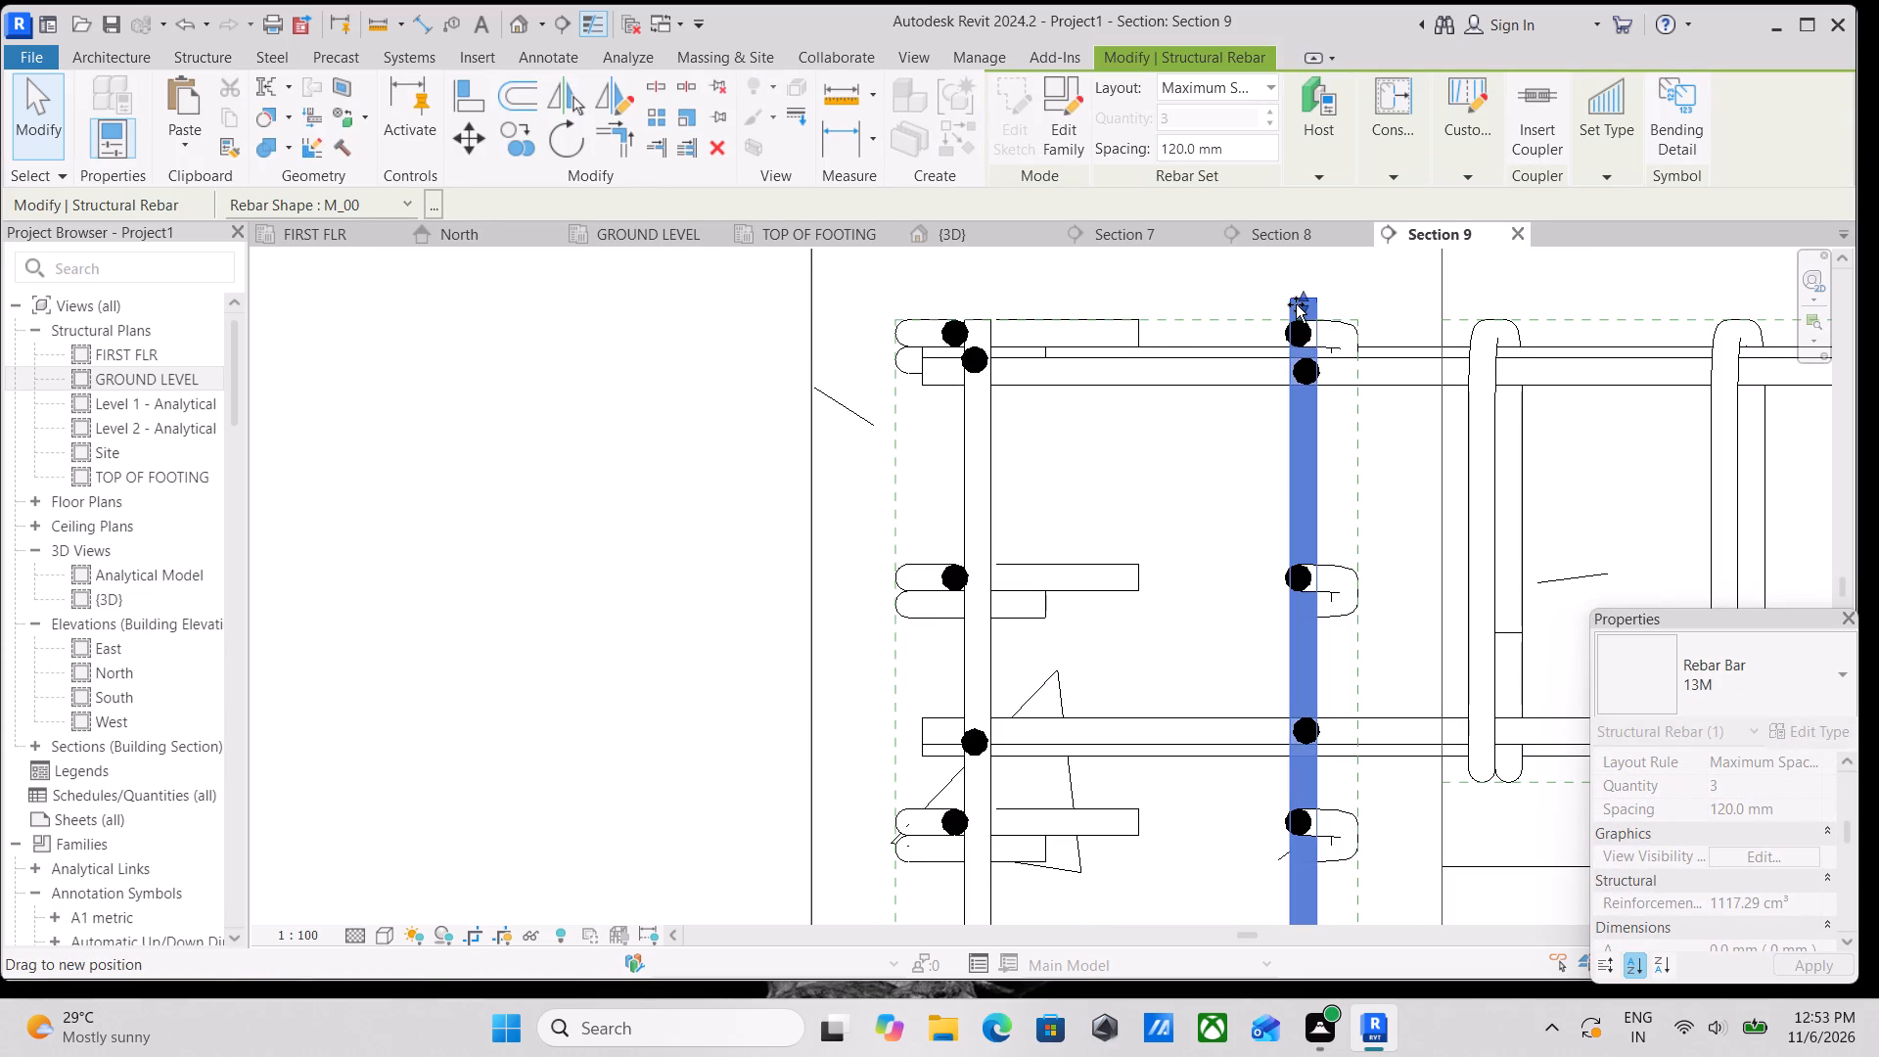
left_click_drag(1296, 304, 1295, 310)
scroll(1299, 317, "up", 1)
key("Escape")
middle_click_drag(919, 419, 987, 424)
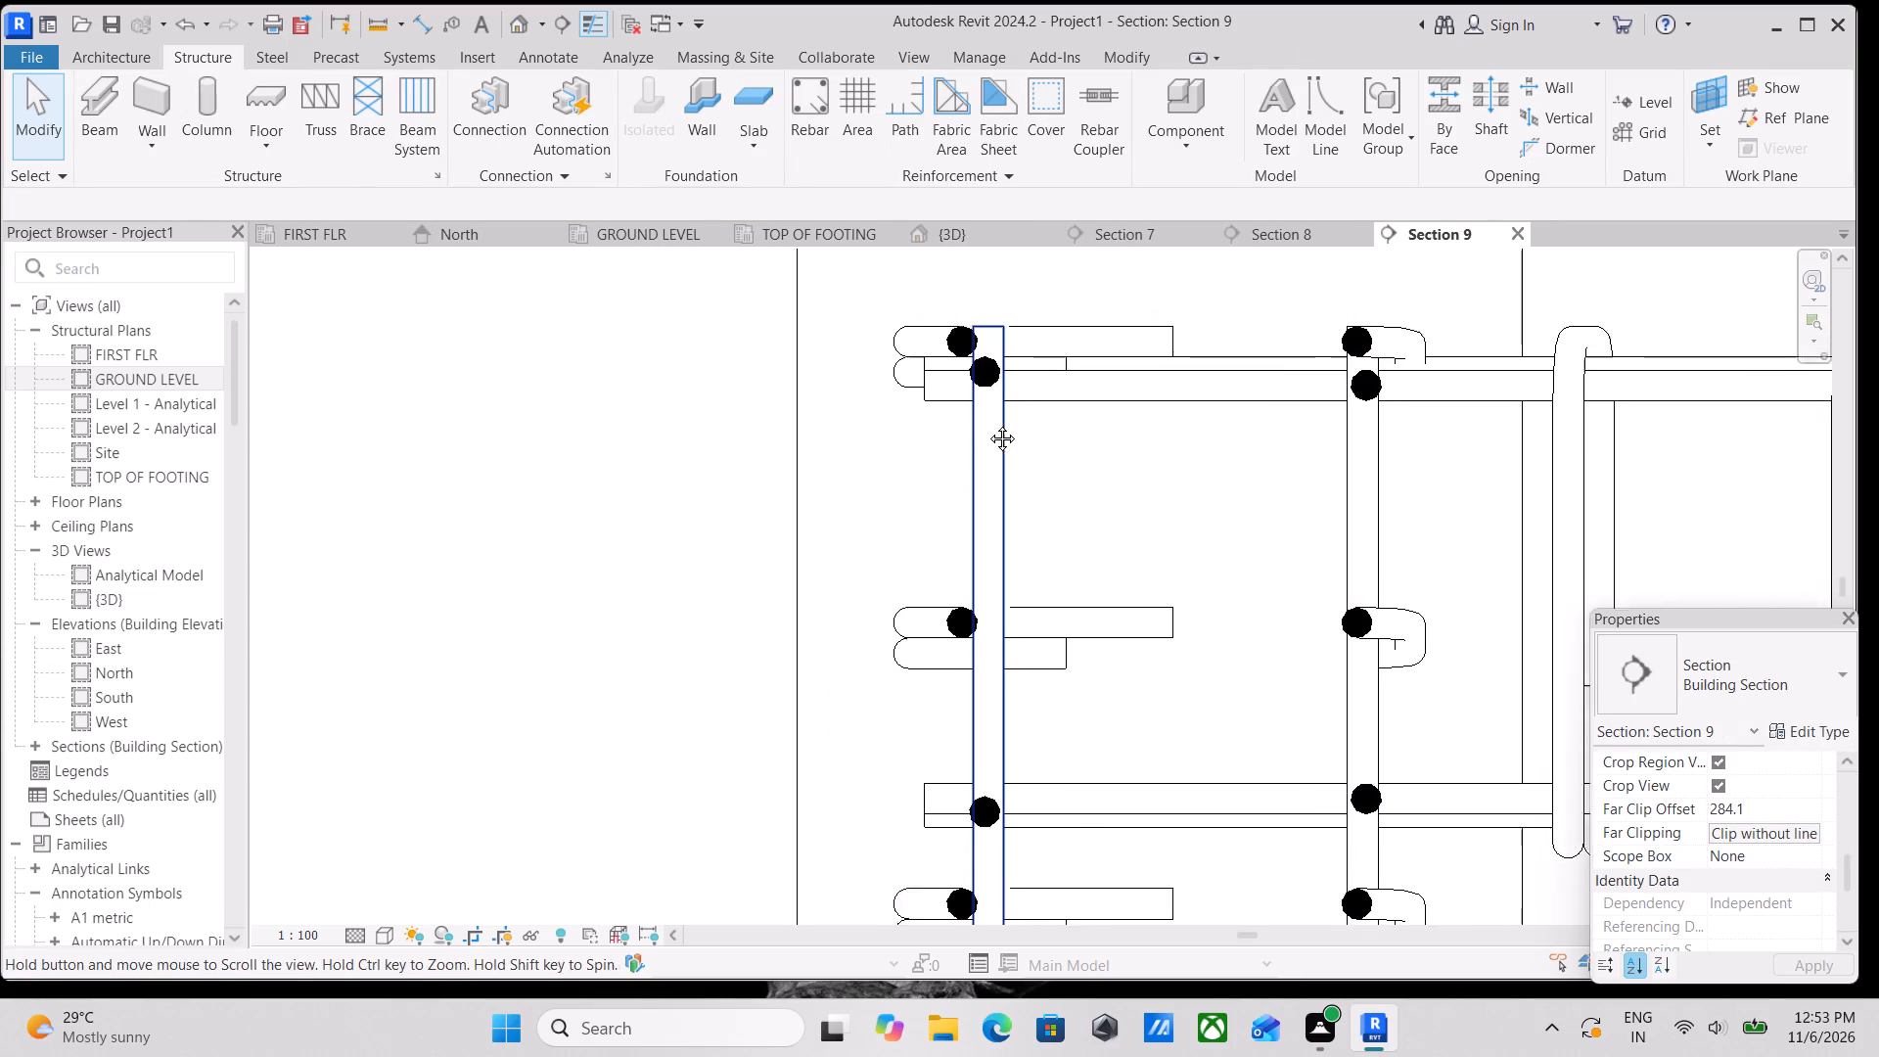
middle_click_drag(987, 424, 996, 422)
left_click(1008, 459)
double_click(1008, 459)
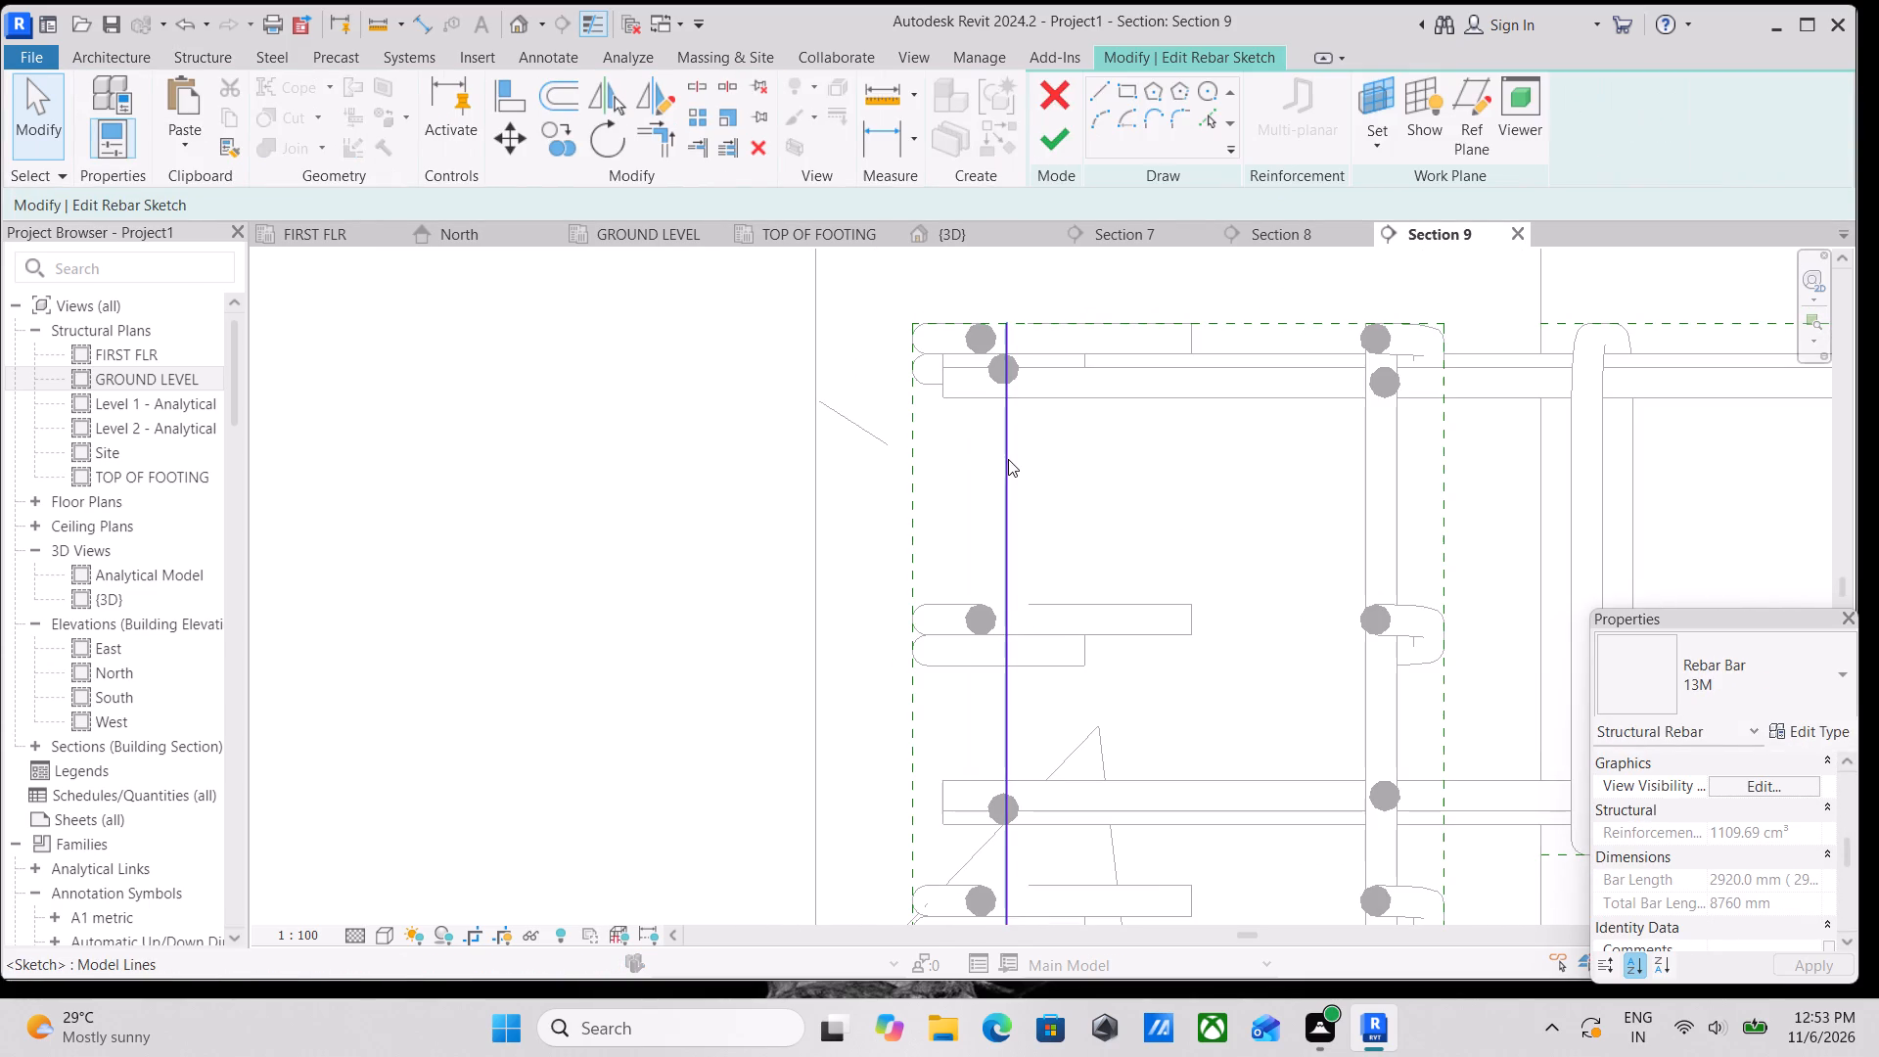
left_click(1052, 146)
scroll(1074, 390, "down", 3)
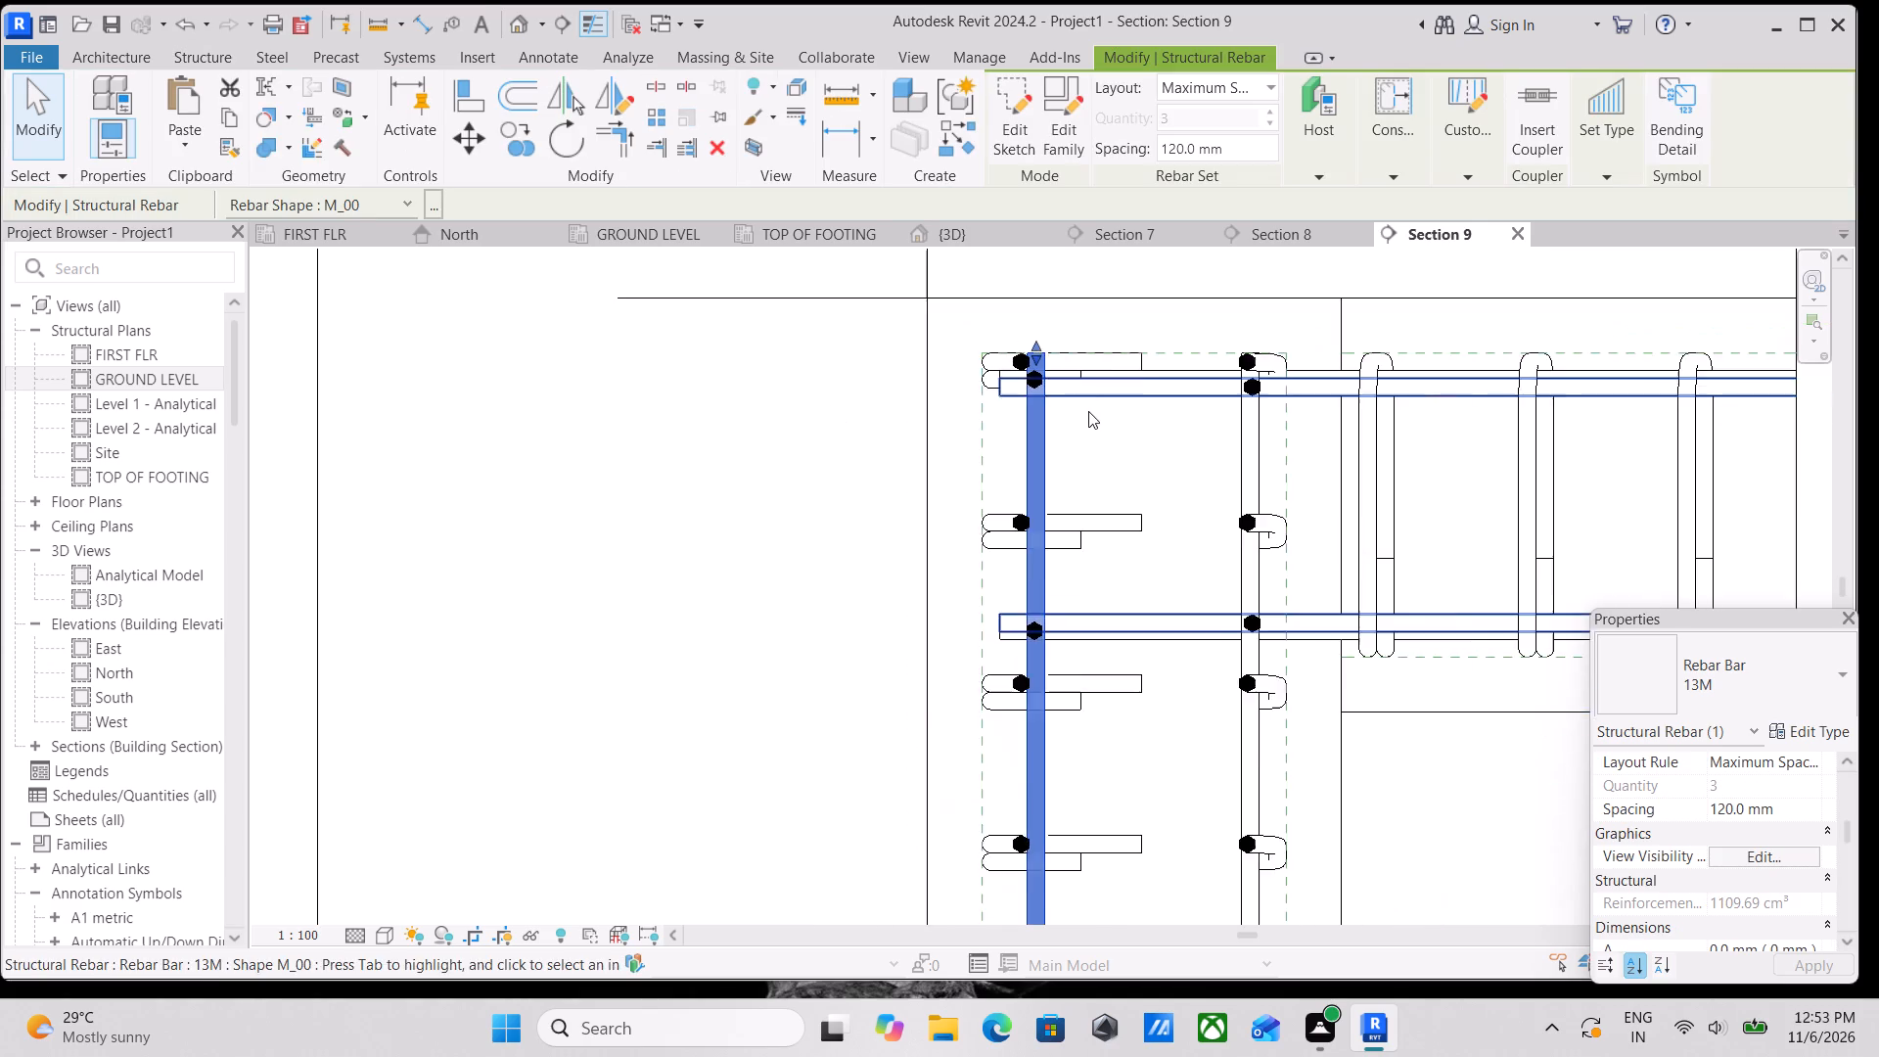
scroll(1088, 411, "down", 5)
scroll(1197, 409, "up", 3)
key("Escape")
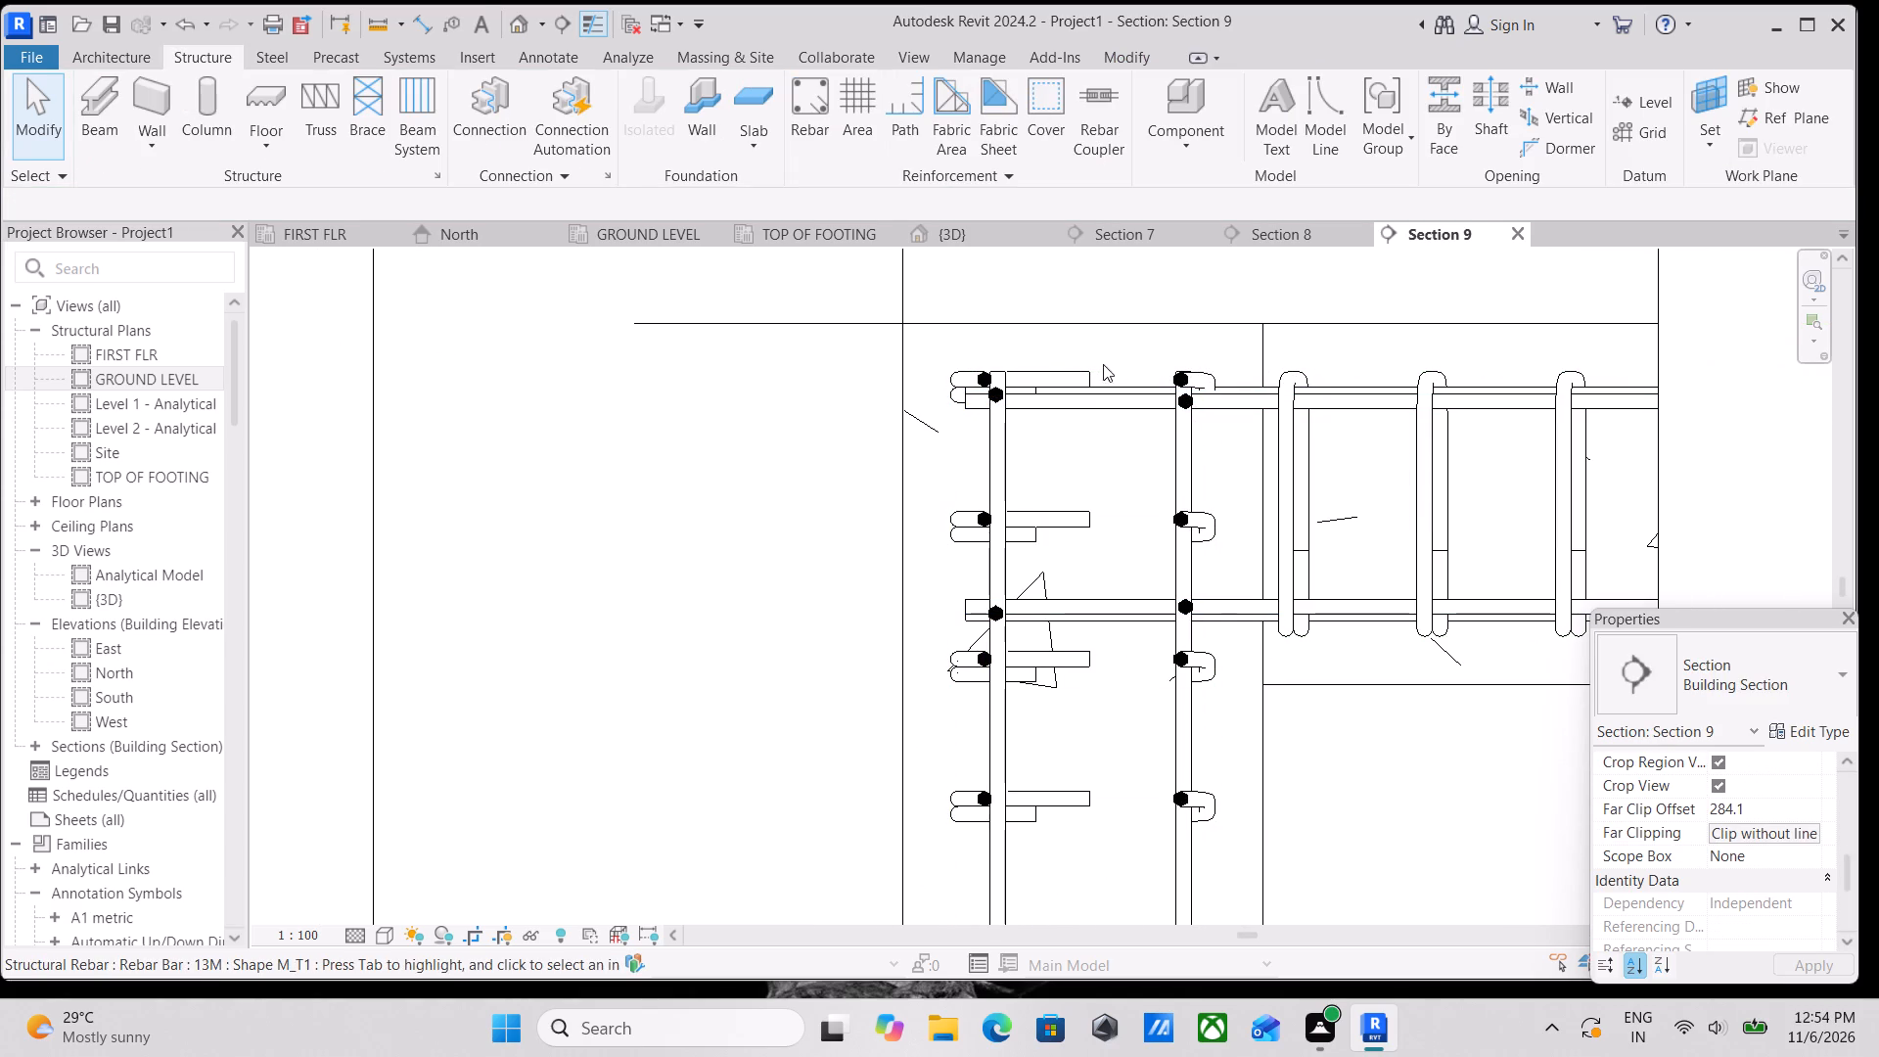
Open the column tie set's sketch in the FIRST FLR structural plan and leave the sketch without editing it.
double_click(1054, 366)
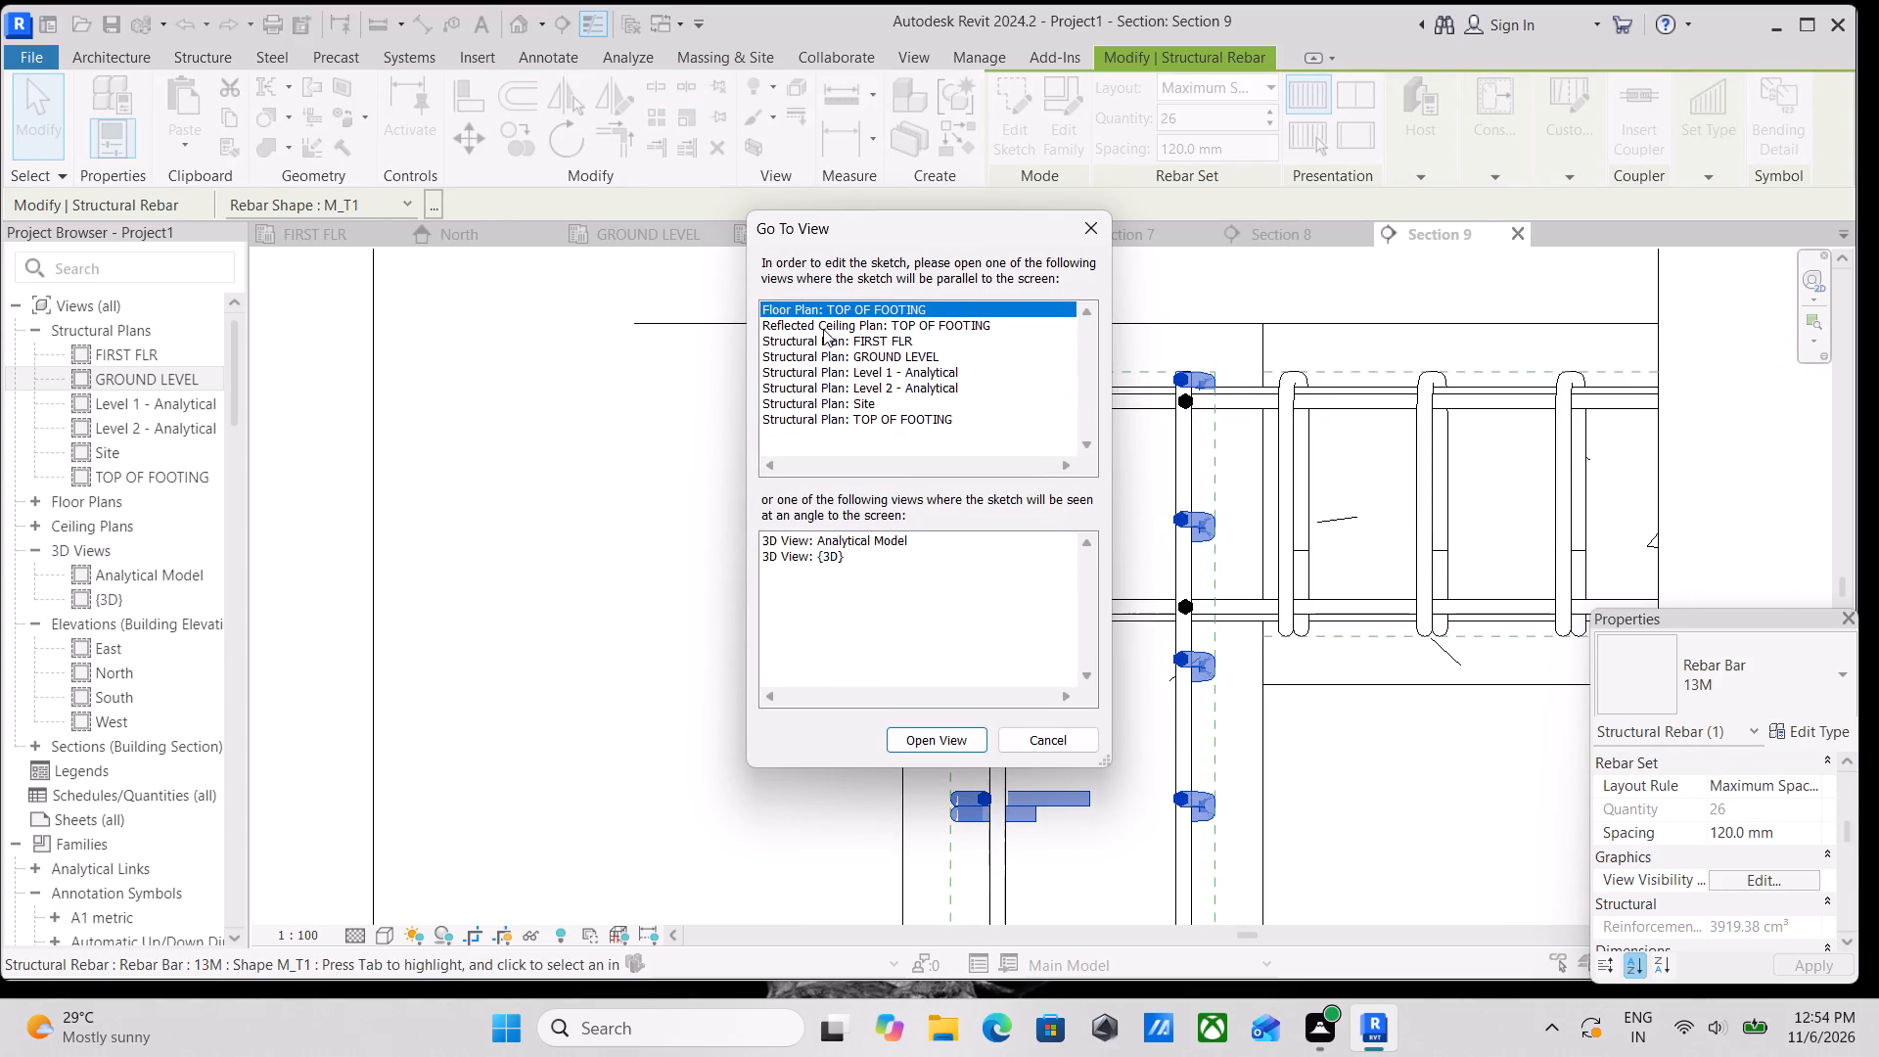
left_click(893, 341)
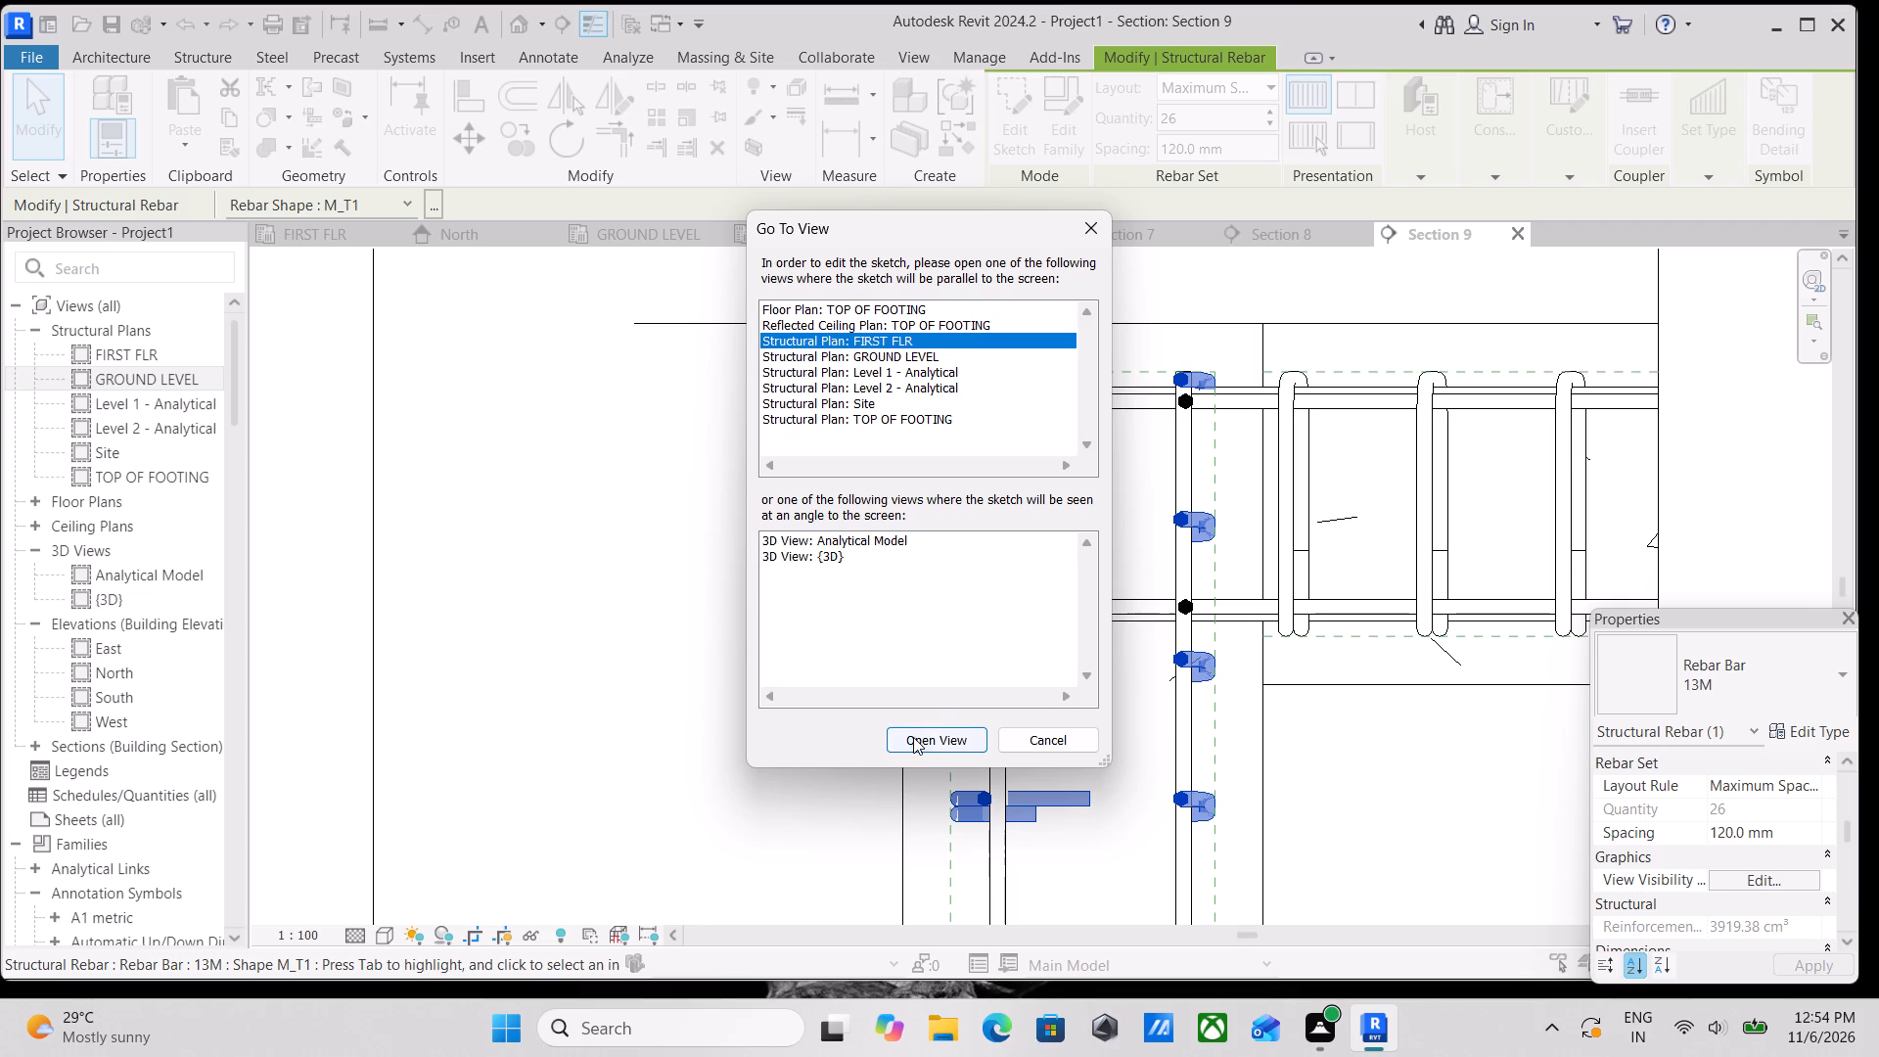
left_click(913, 737)
scroll(994, 448, "down", 4)
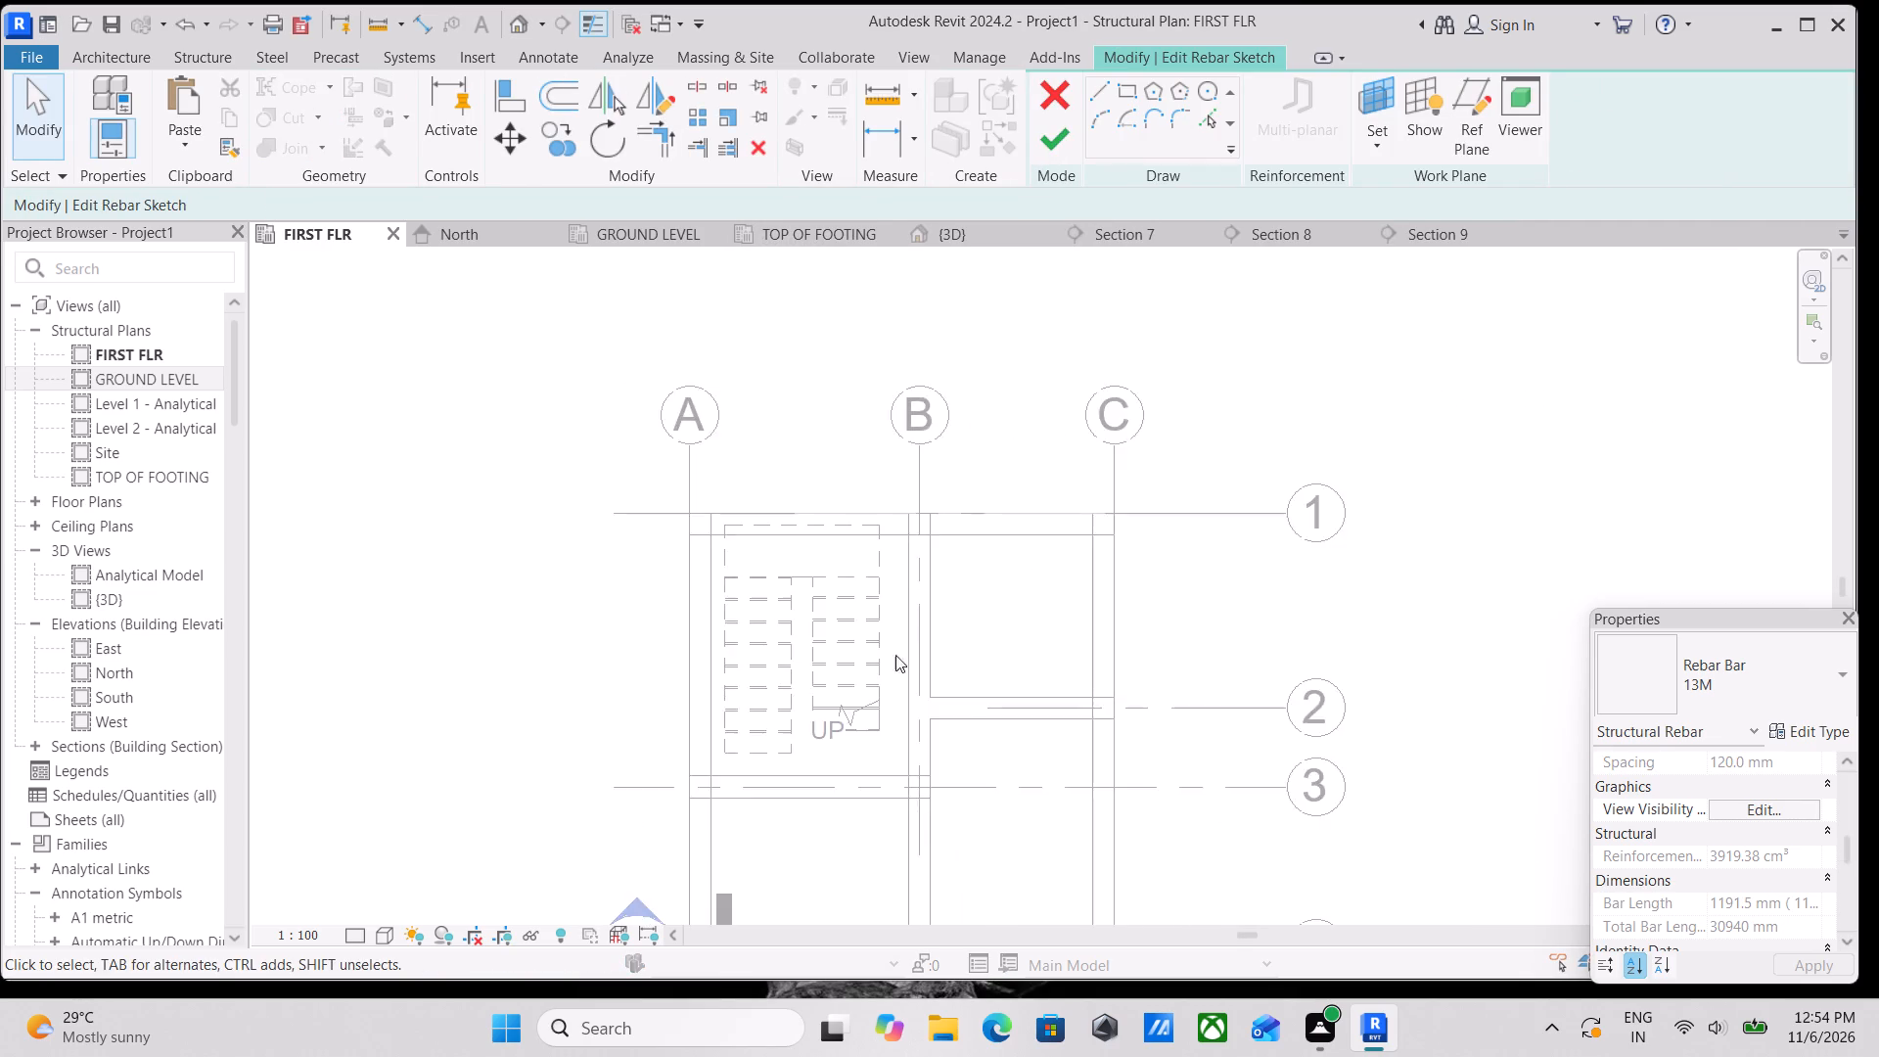
scroll(895, 655, "down", 2)
middle_click_drag(906, 649, 1144, 443)
scroll(933, 692, "up", 4)
scroll(1185, 330, "up", 5)
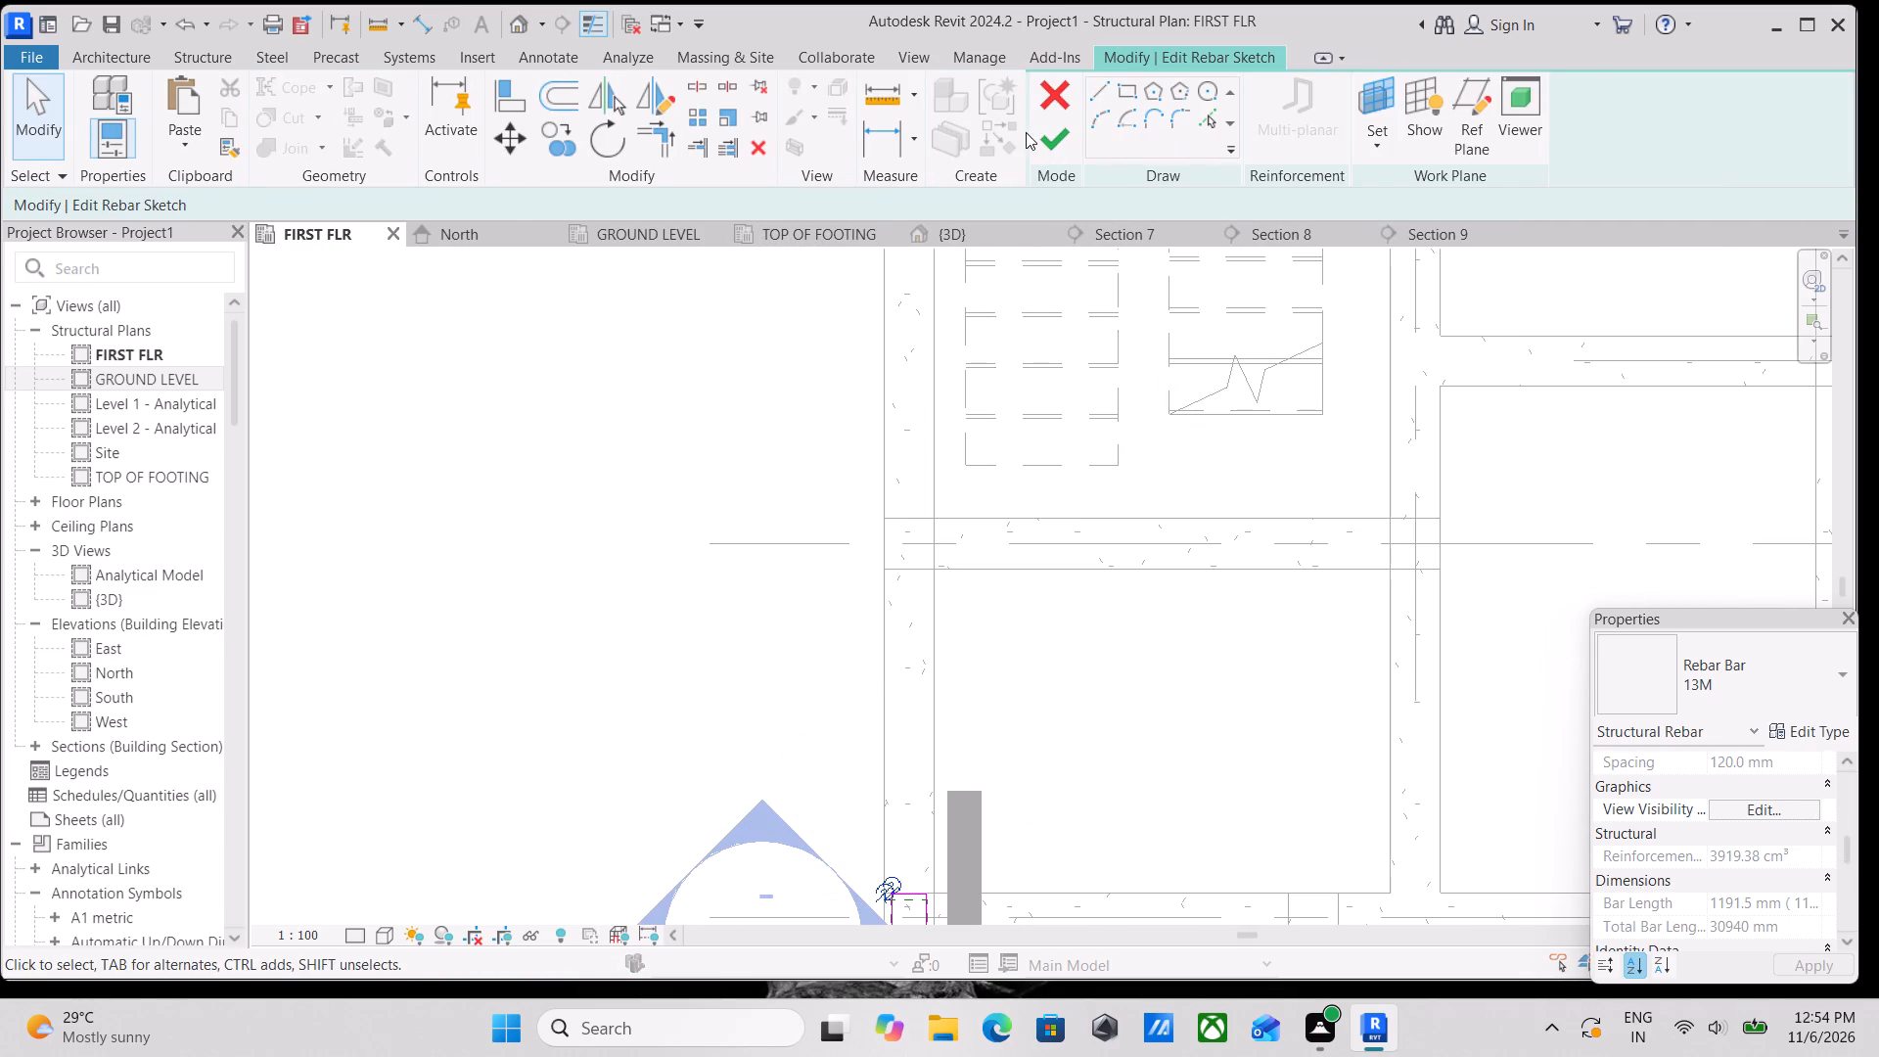
left_click(1033, 132)
Set the FIRST FLR plan to Fine detail level and the Wireframe visual style around the column.
middle_click_drag(1061, 624, 1147, 273)
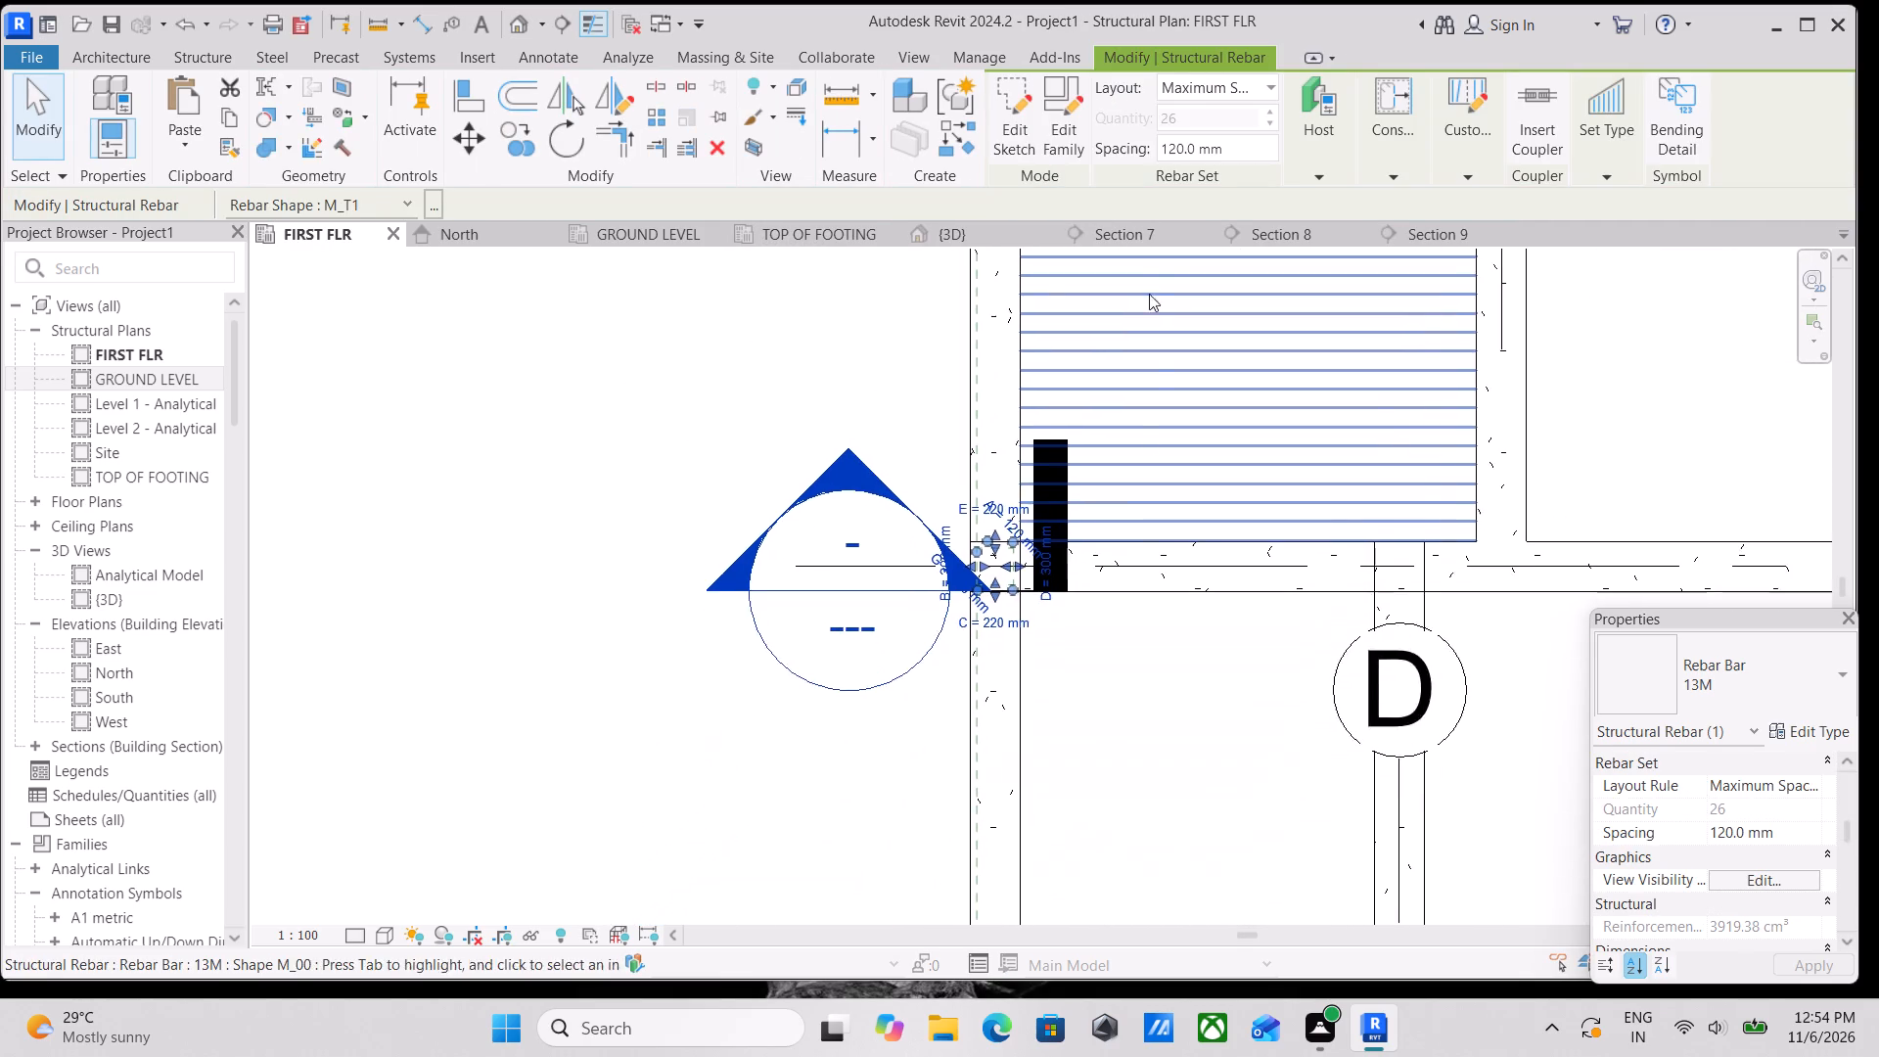
scroll(989, 612, "up", 15)
middle_click_drag(904, 577, 1062, 517)
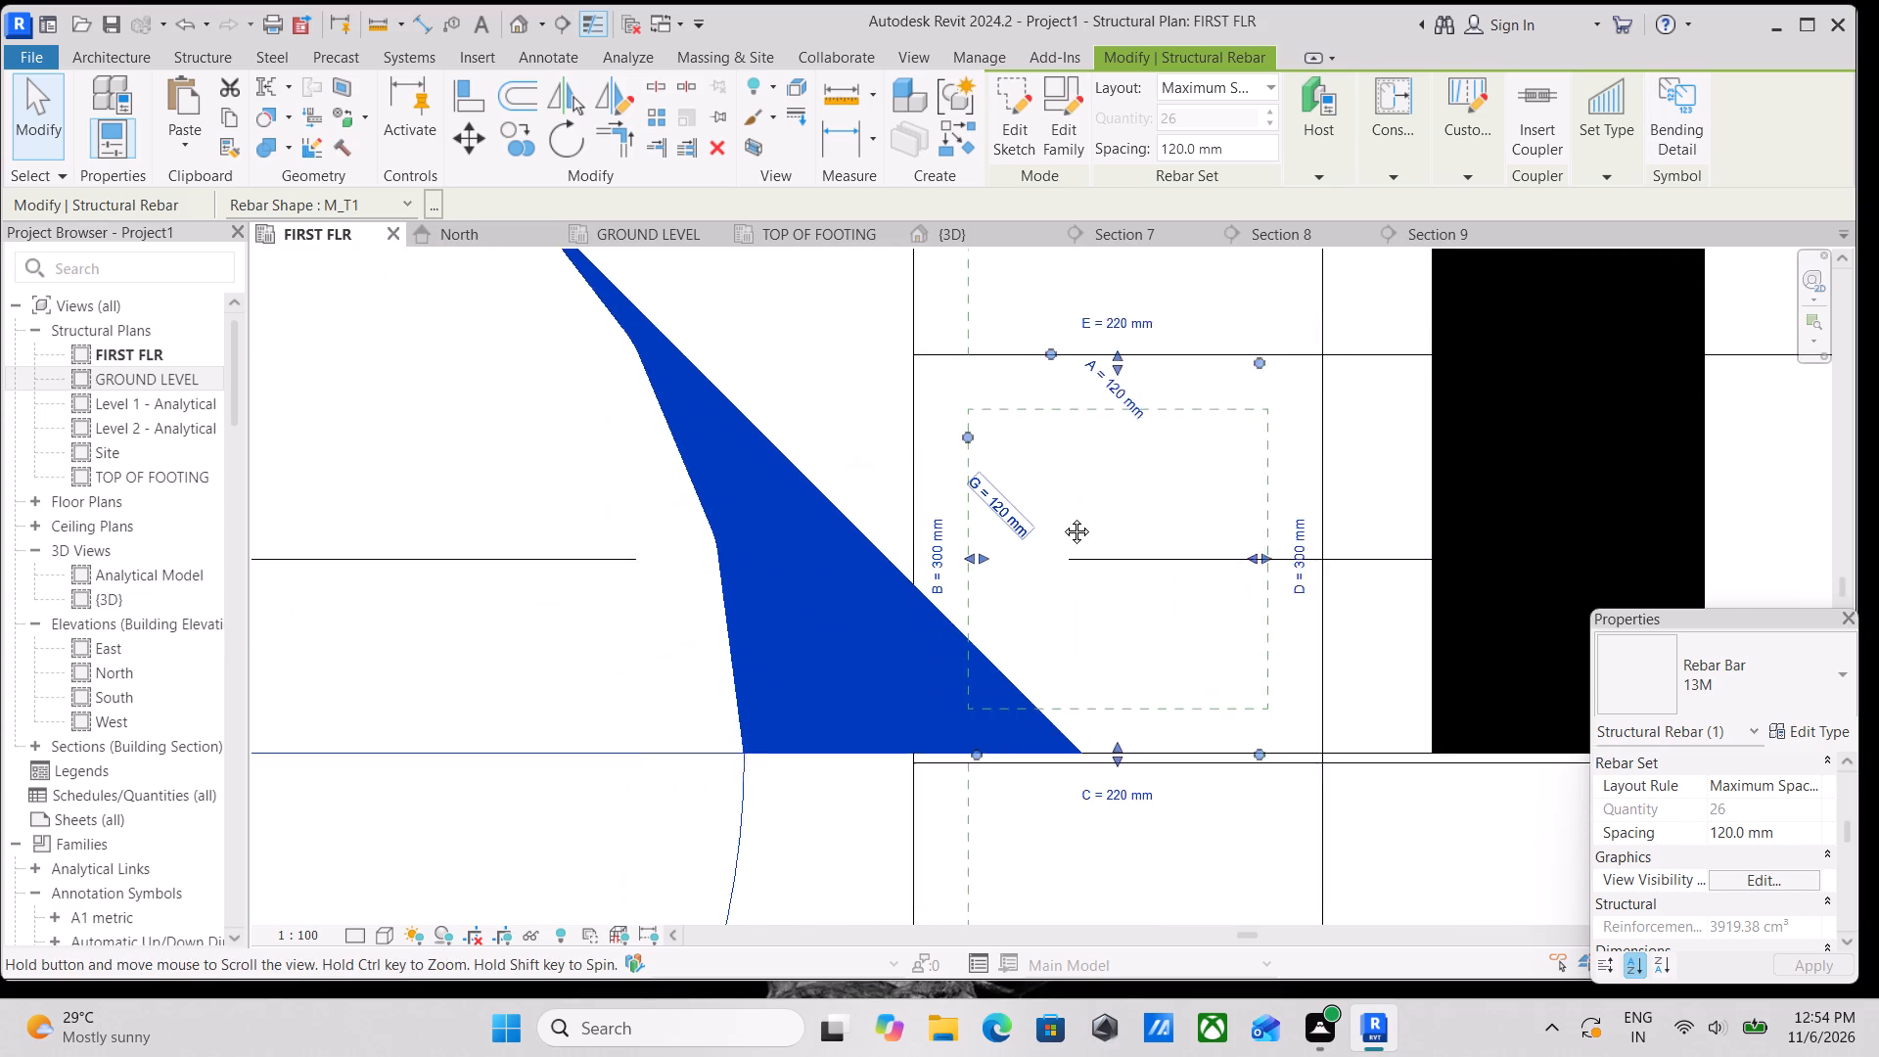
middle_click_drag(1062, 517, 1067, 514)
scroll(1089, 634, "up", 2)
middle_click_drag(1102, 626, 999, 747)
left_click(379, 931)
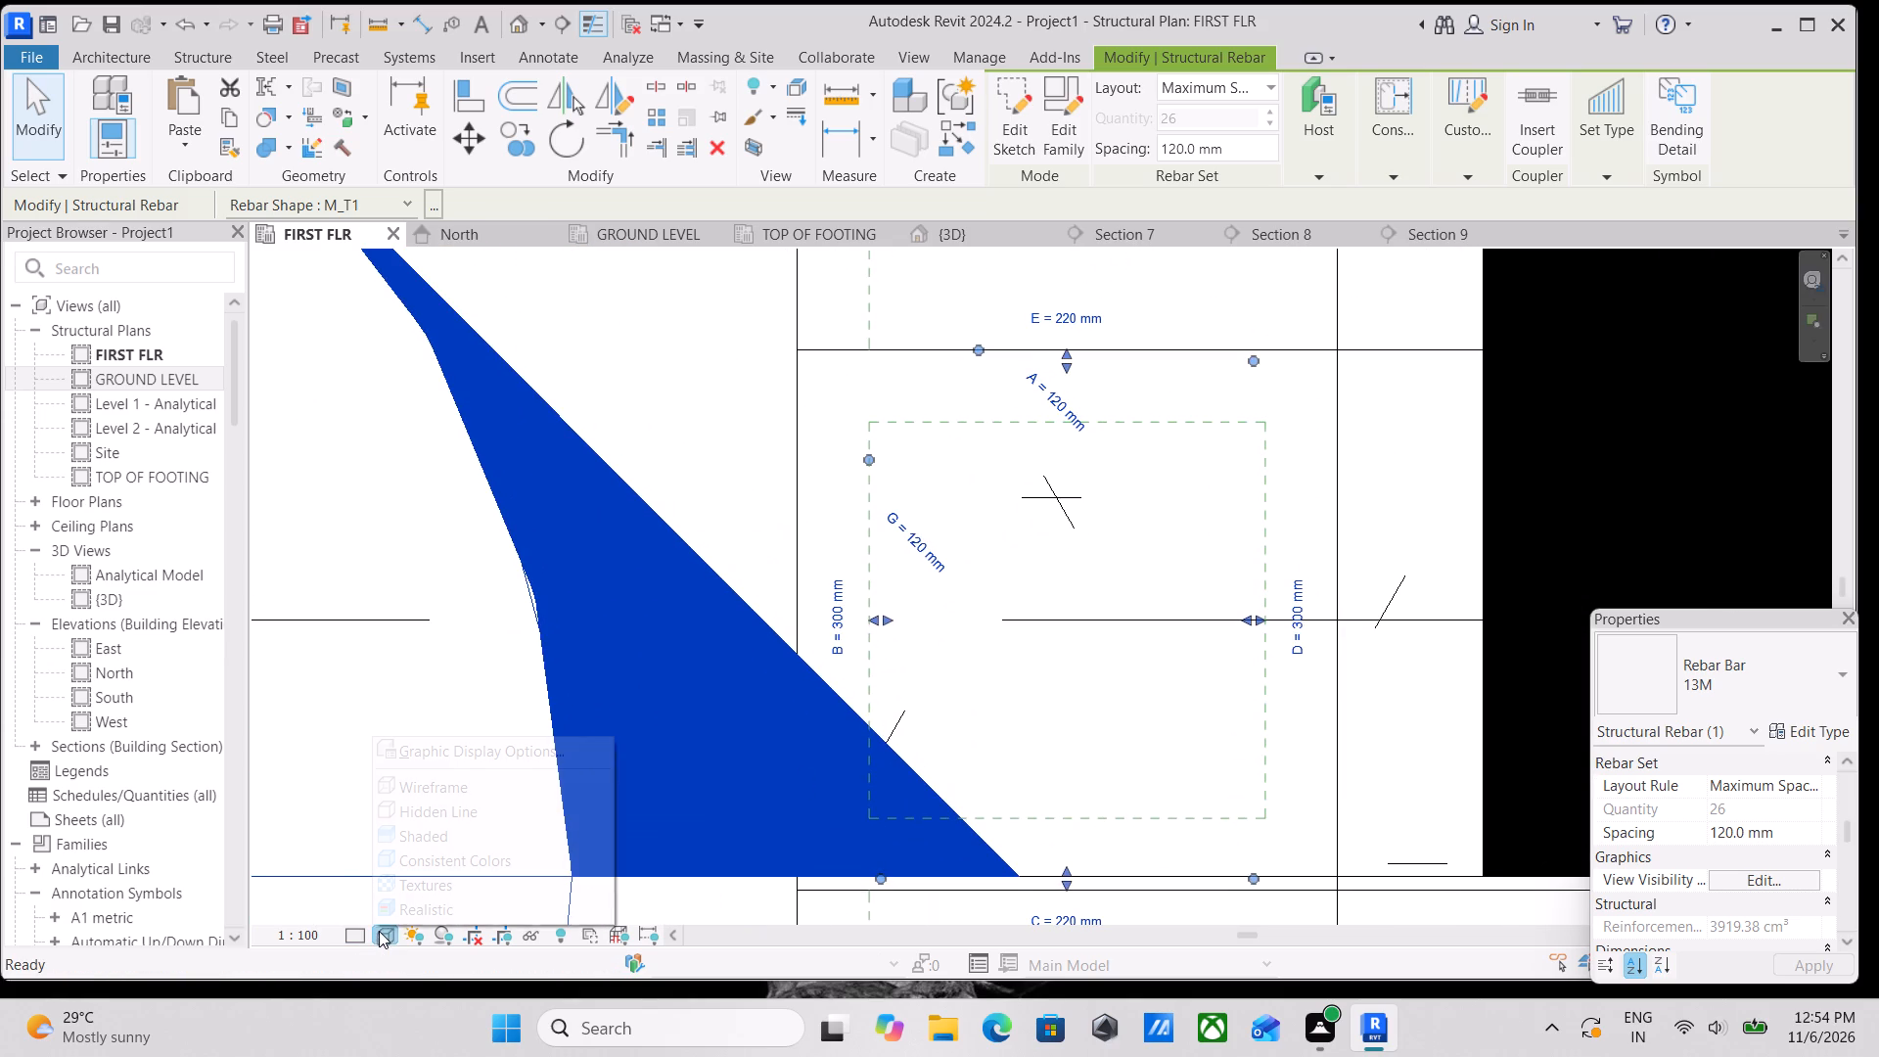
left_click(360, 933)
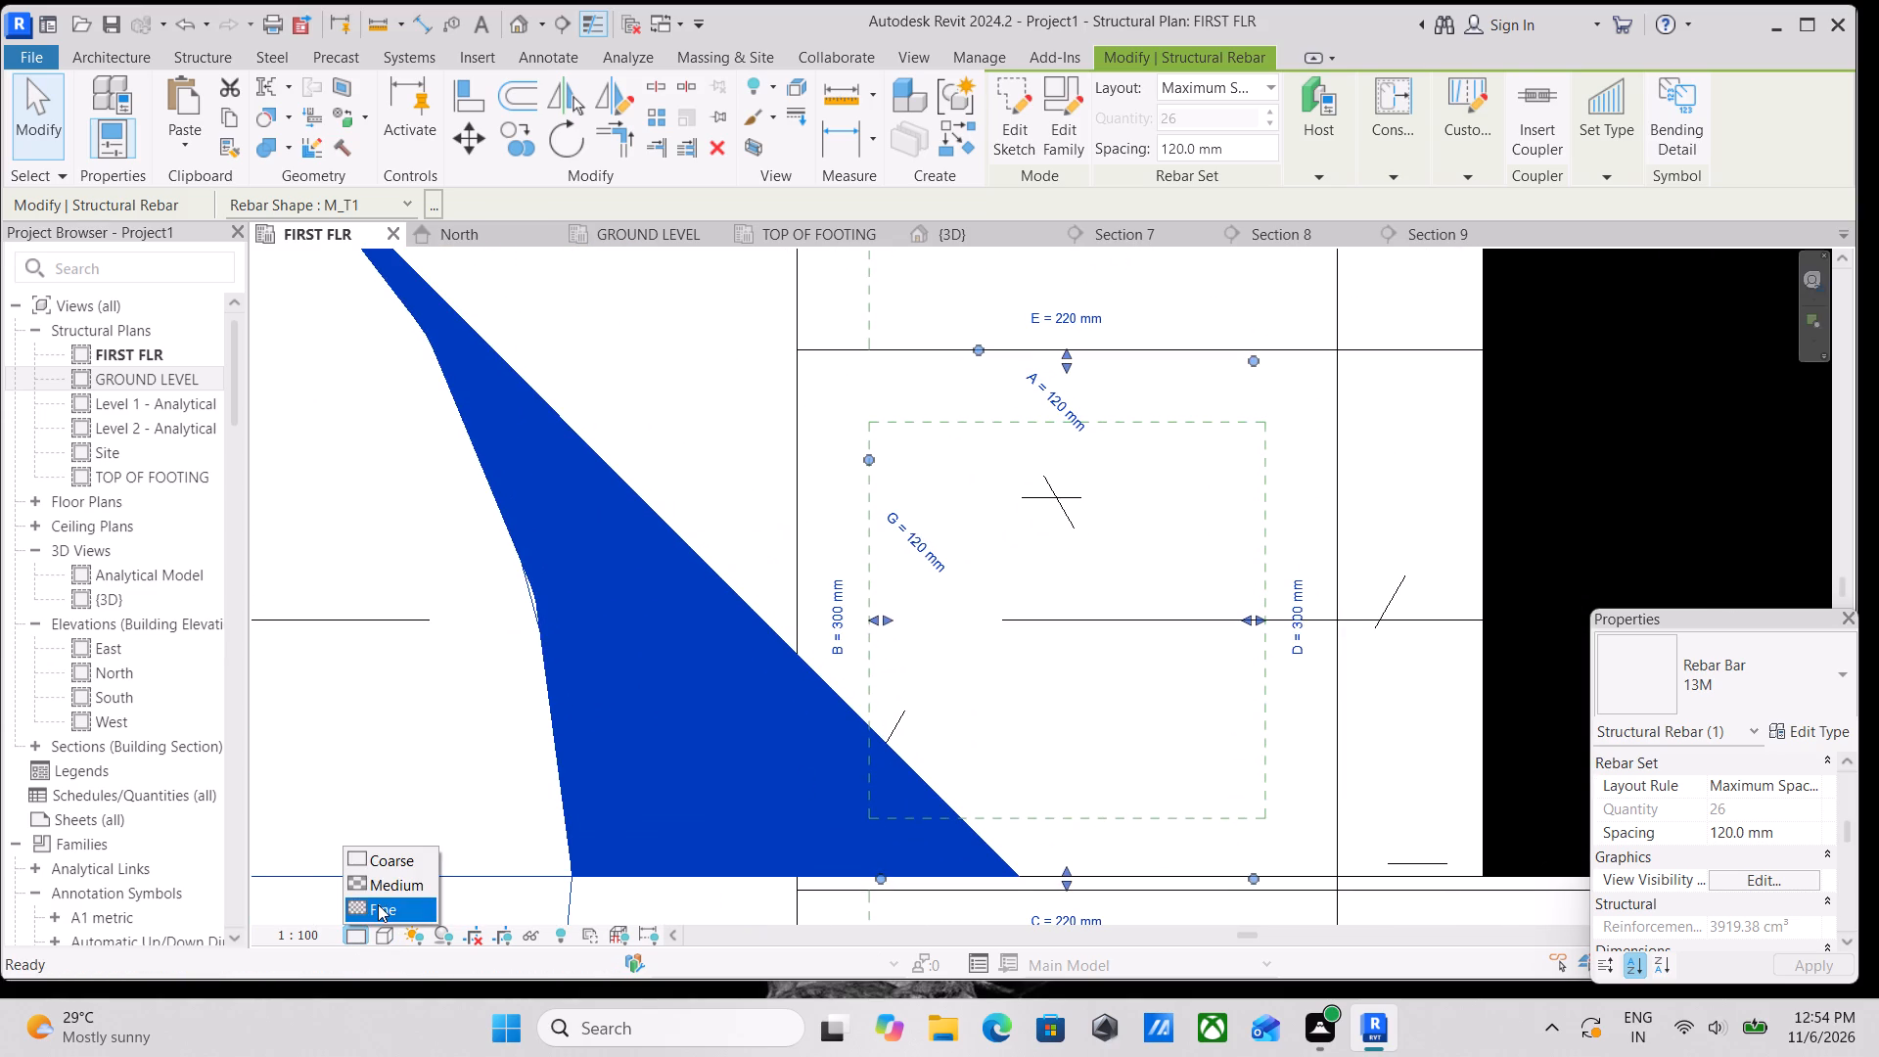
left_click(378, 904)
scroll(836, 621, "up", 1)
scroll(966, 588, "down", 3)
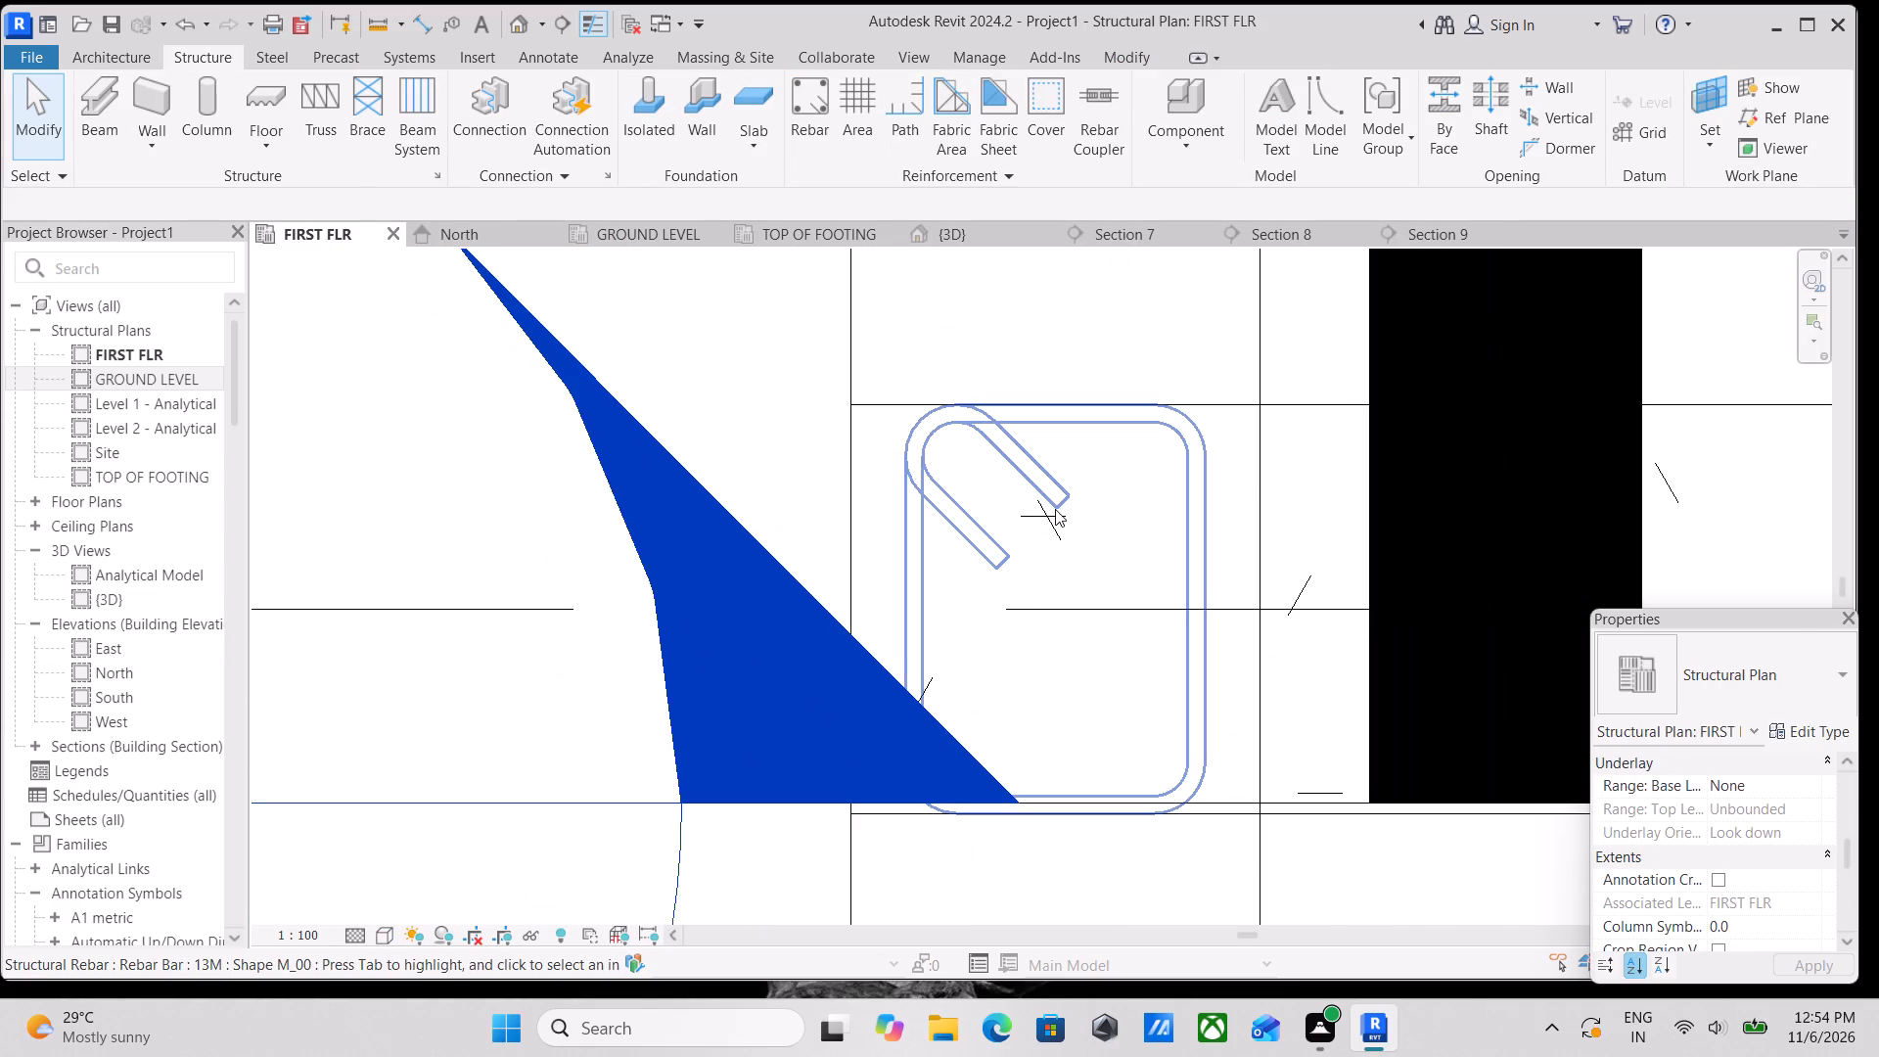
scroll(1062, 498, "down", 2)
middle_click_drag(1062, 498, 972, 528)
left_click(385, 940)
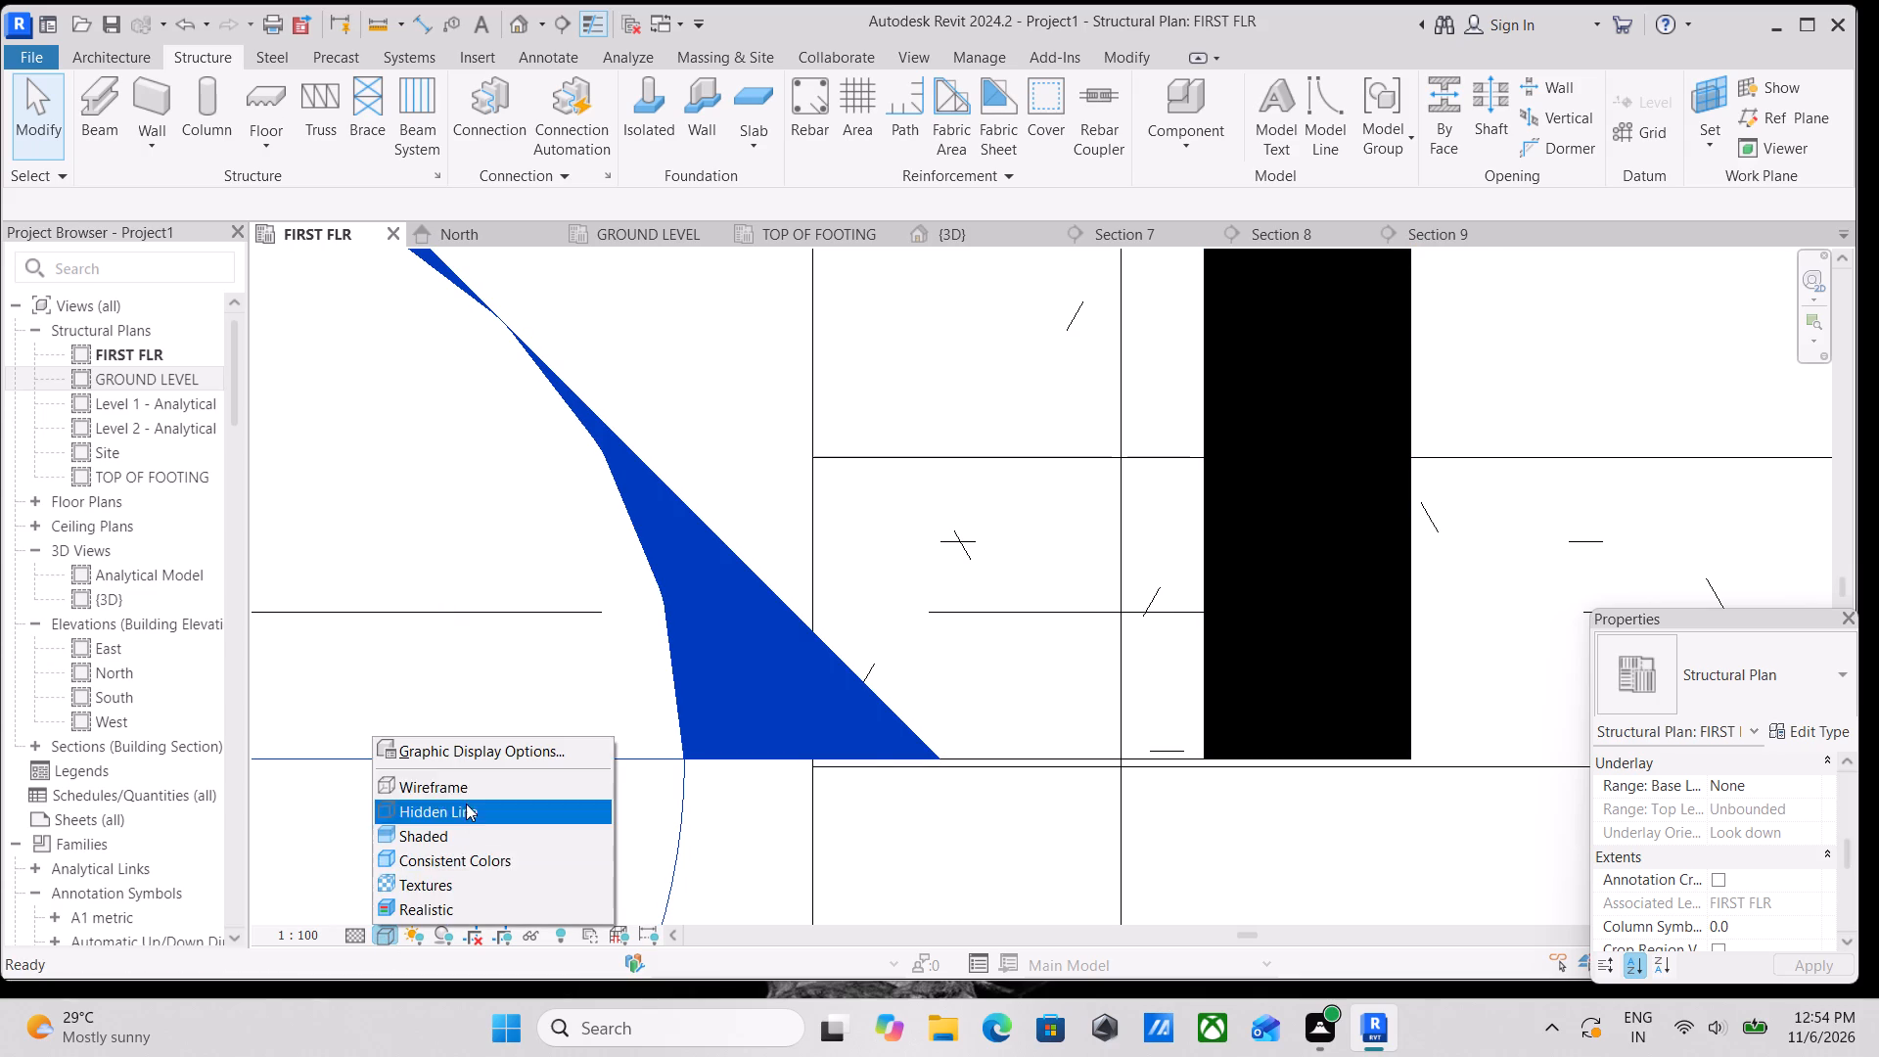
left_click(470, 793)
Examine the column's vertical 13M bars and tie set in the FIRST FLR plan, checking the bars on both faces.
scroll(883, 582, "down", 2)
middle_click_drag(883, 582, 874, 617)
scroll(933, 566, "down", 1)
middle_click_drag(938, 572, 956, 596)
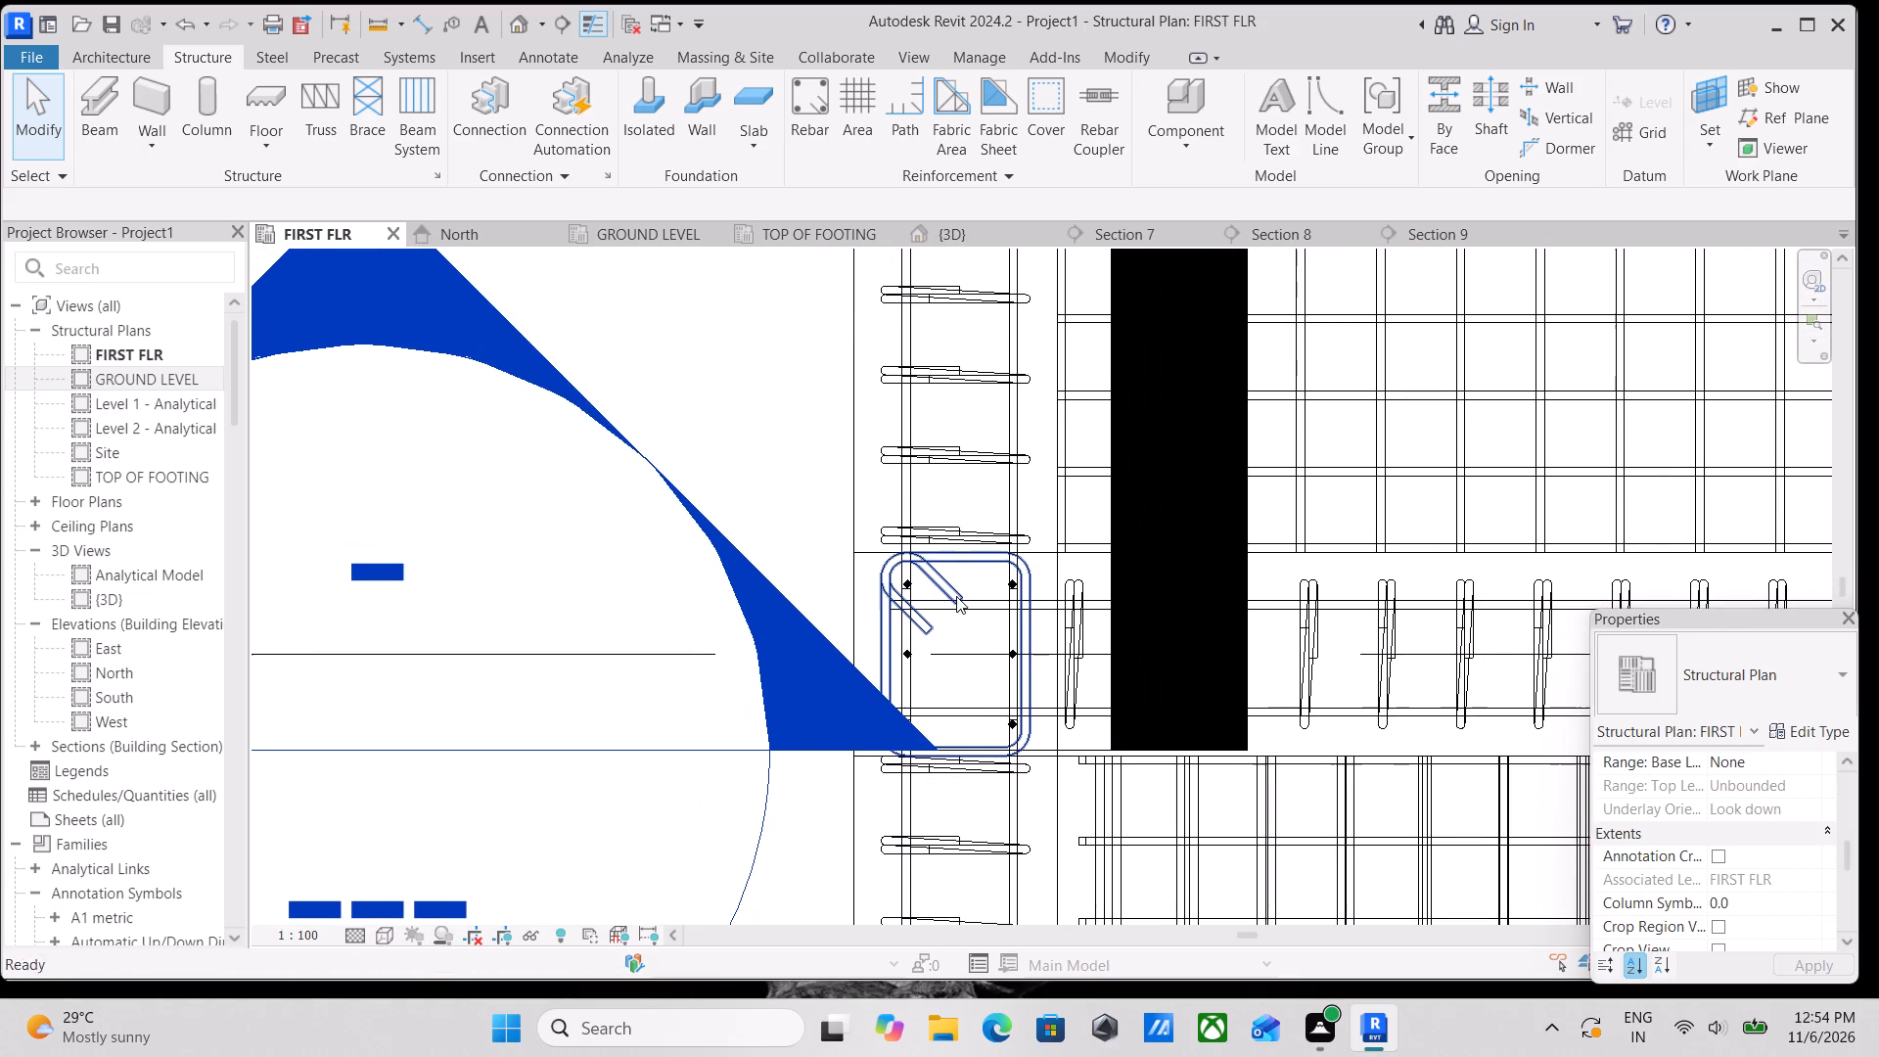
left_click(909, 658)
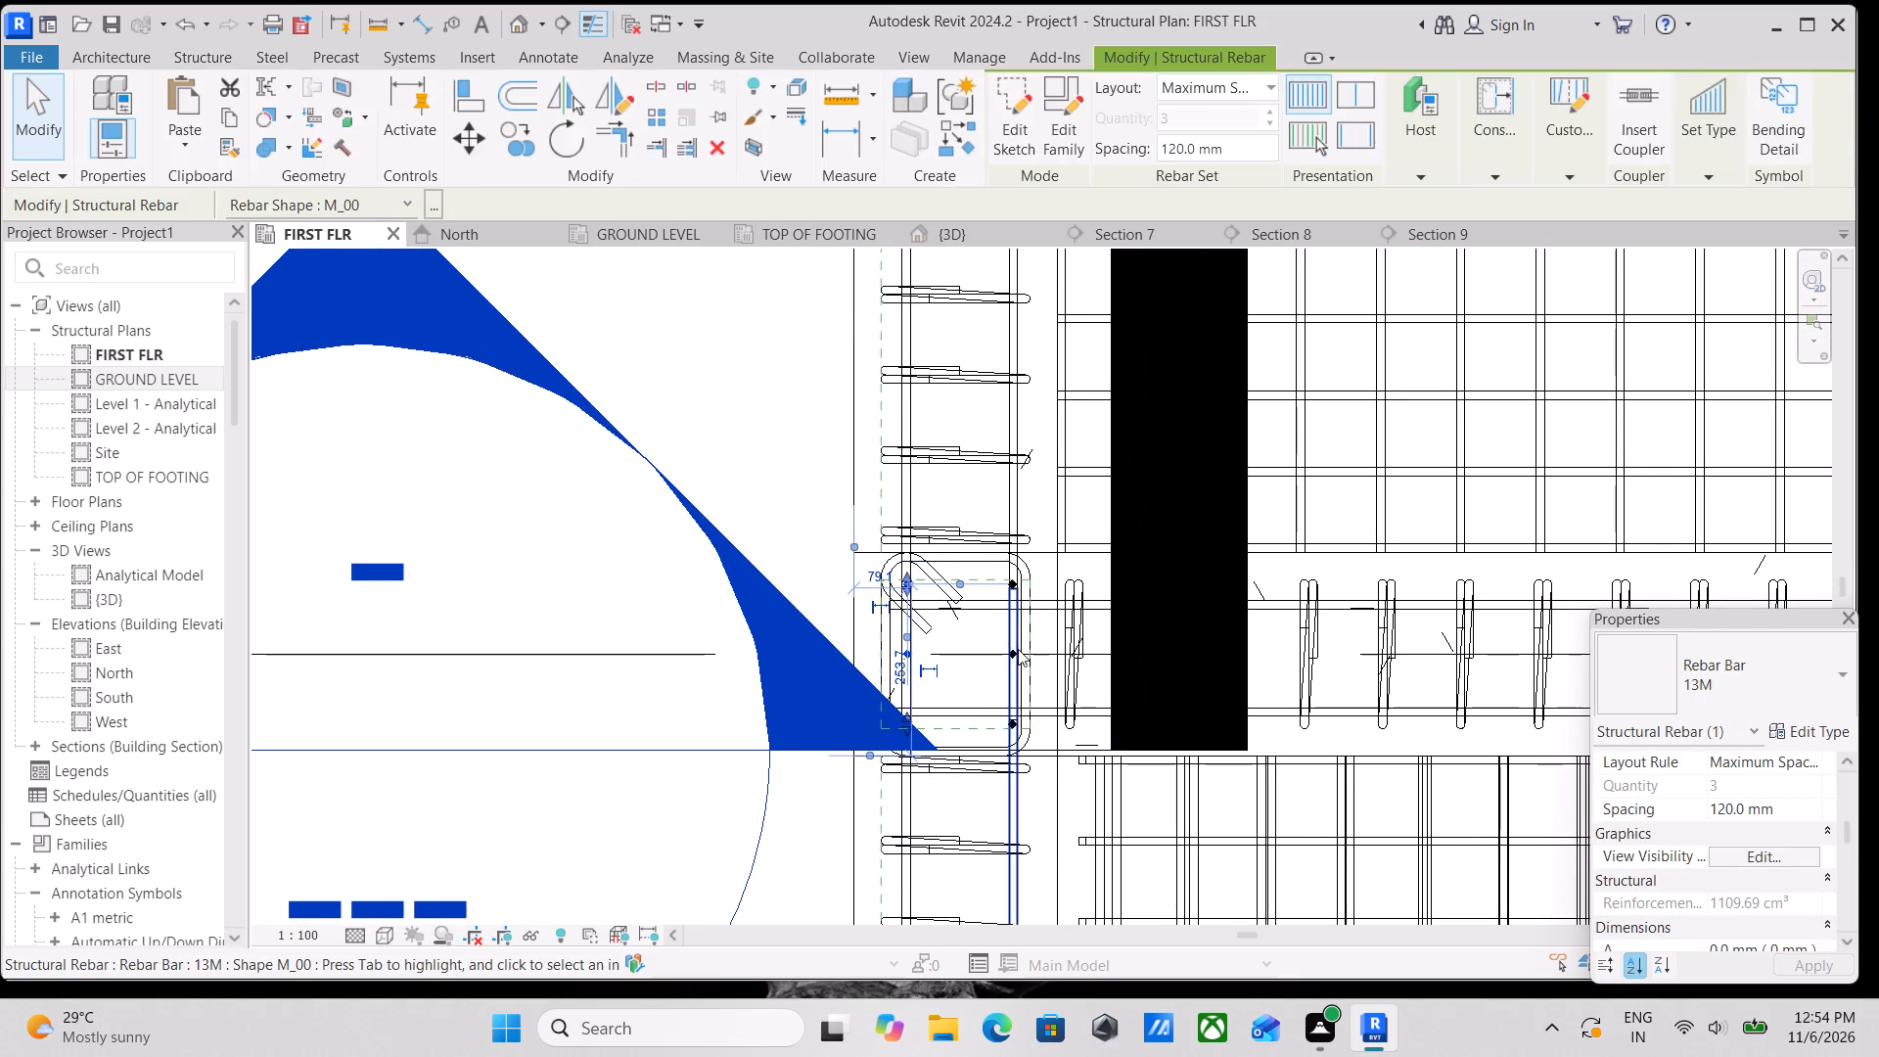
key("Escape")
left_click(1014, 653)
key("Escape")
scroll(992, 584, "down", 1)
middle_click_drag(994, 599, 1014, 668)
scroll(1012, 551, "down", 1)
middle_click_drag(992, 686, 970, 1019)
scroll(980, 701, "down", 12)
scroll(1002, 860, "up", 2)
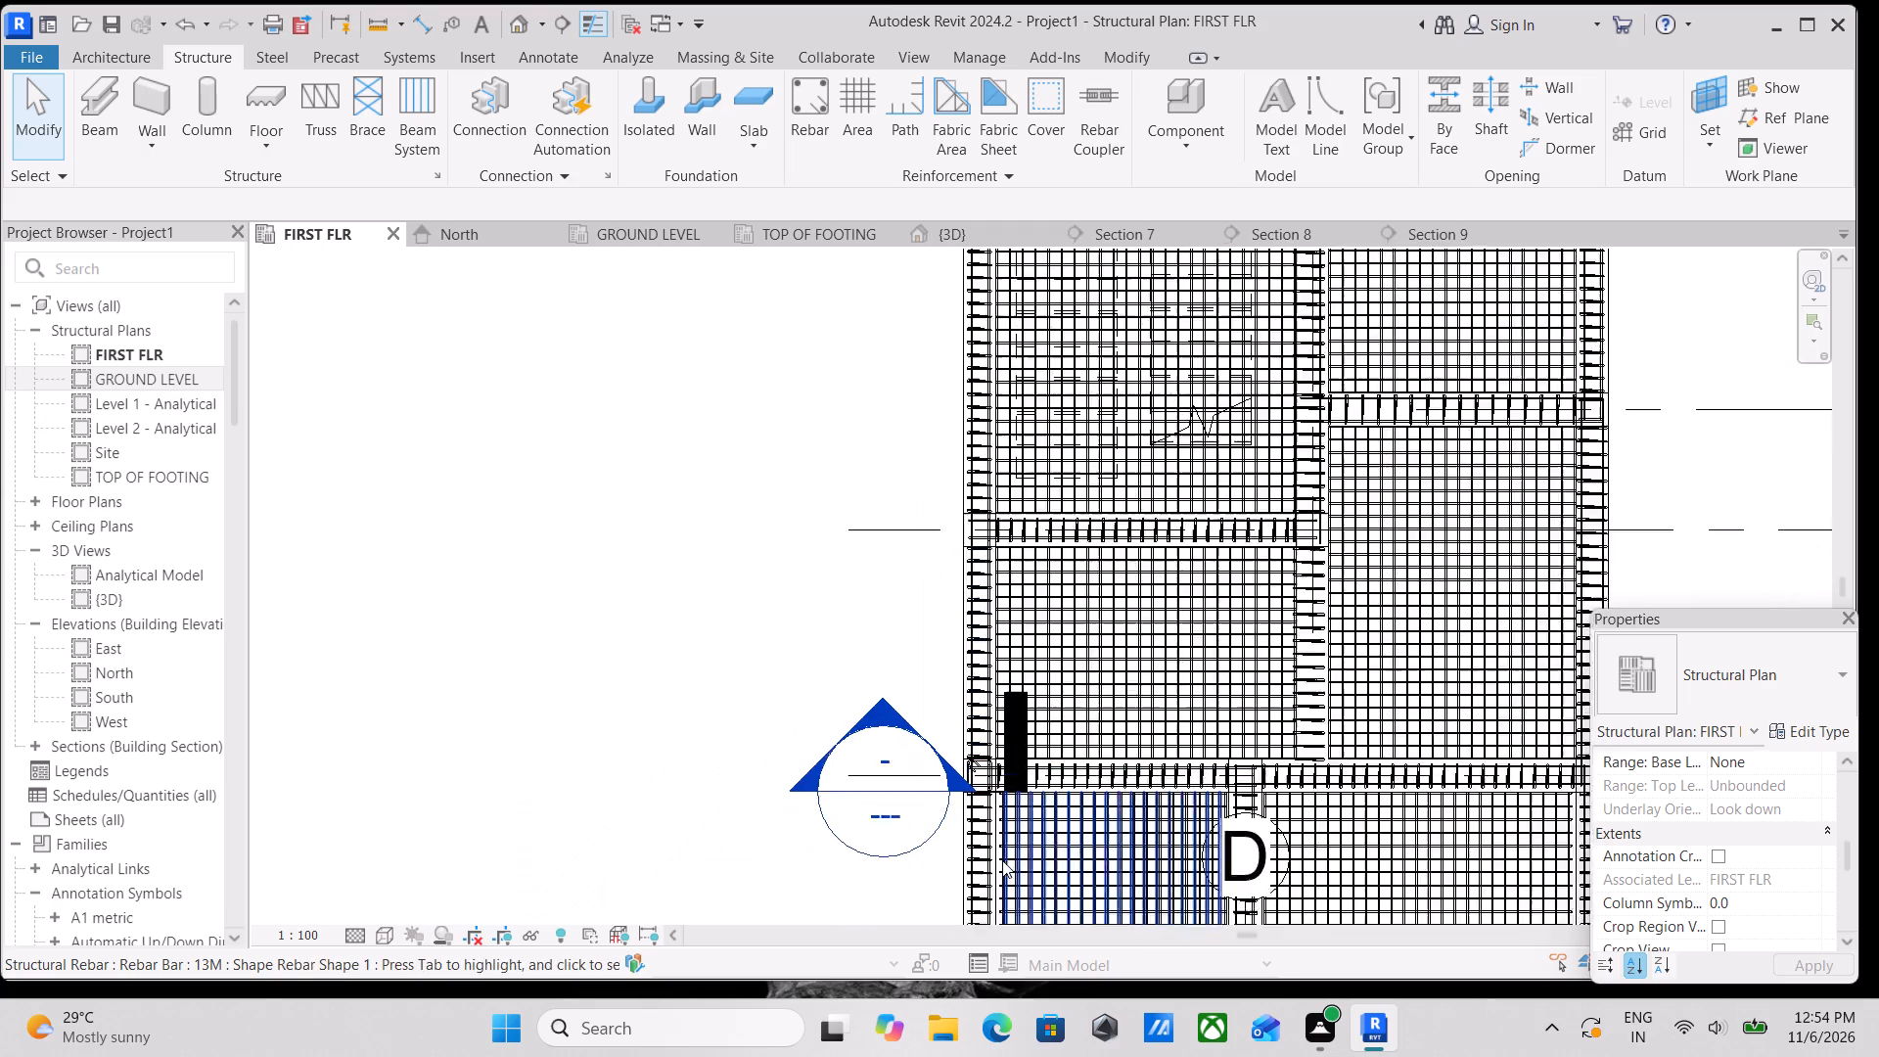
scroll(1002, 860, "up", 13)
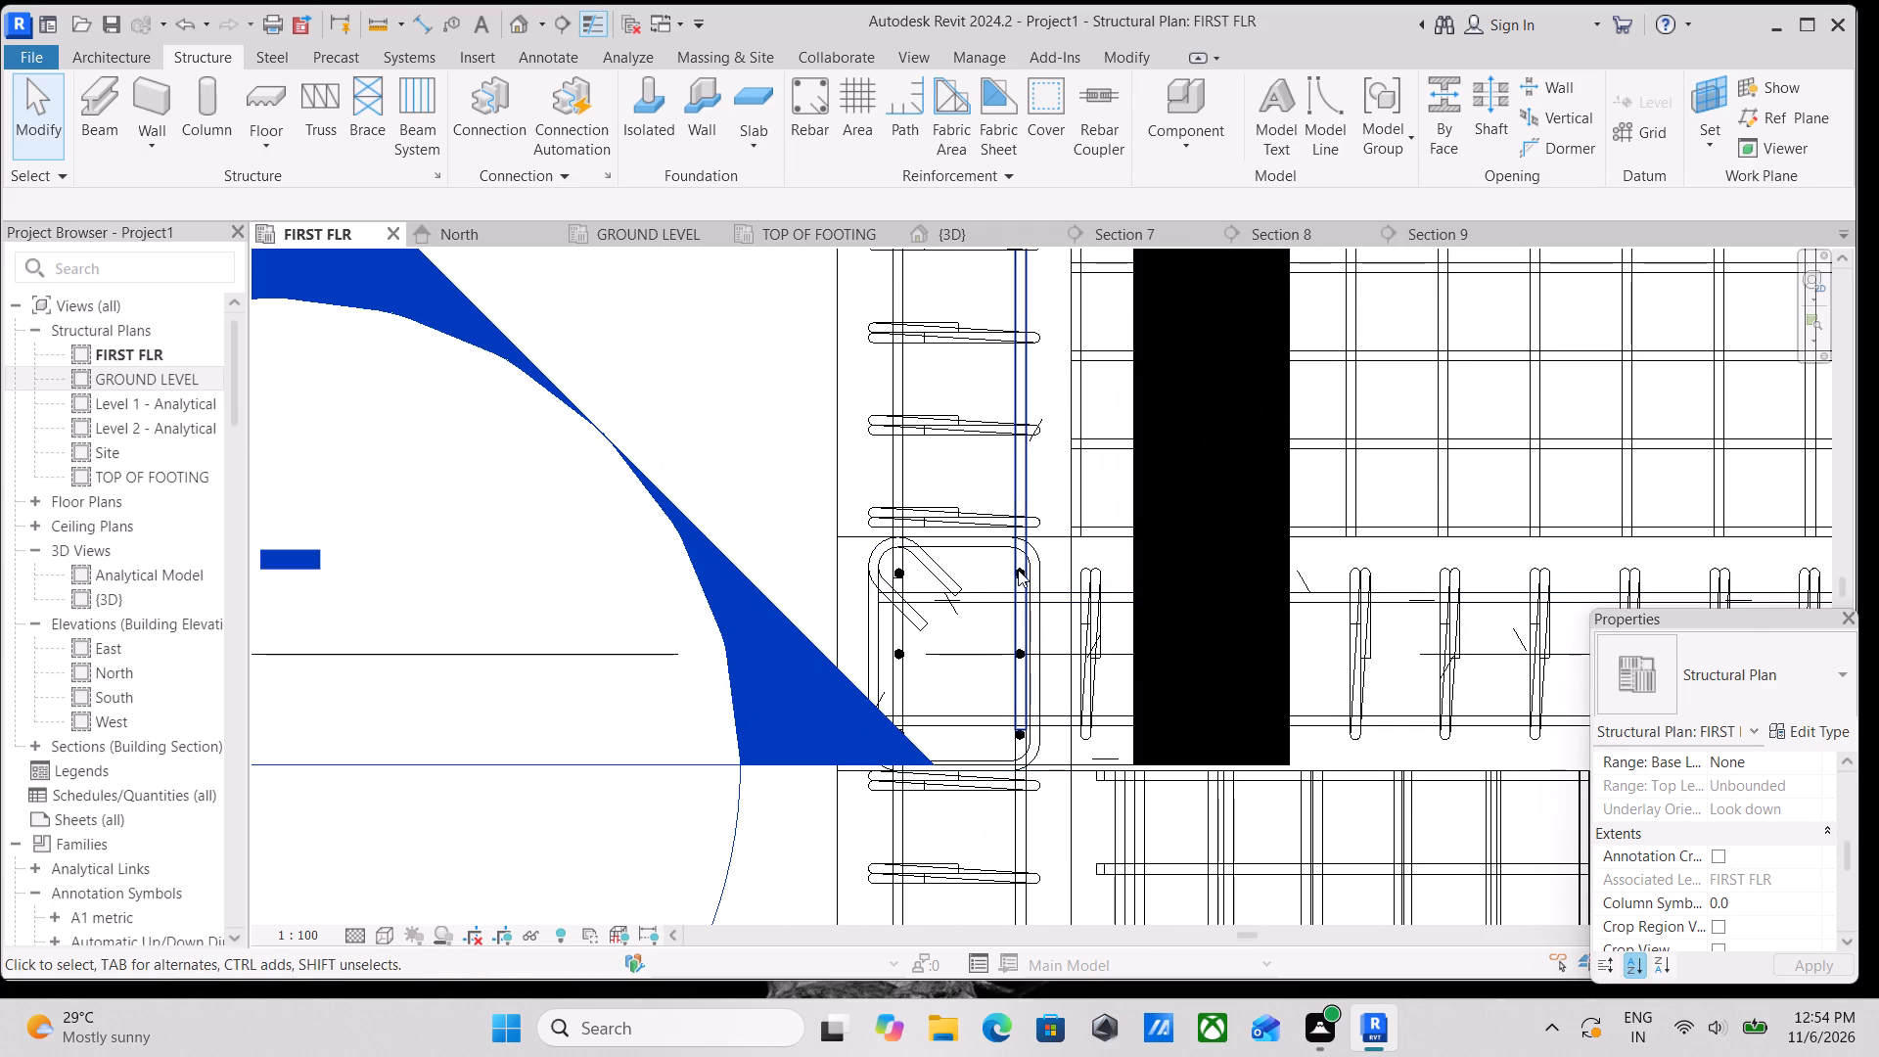
left_click(1018, 570)
key("Escape")
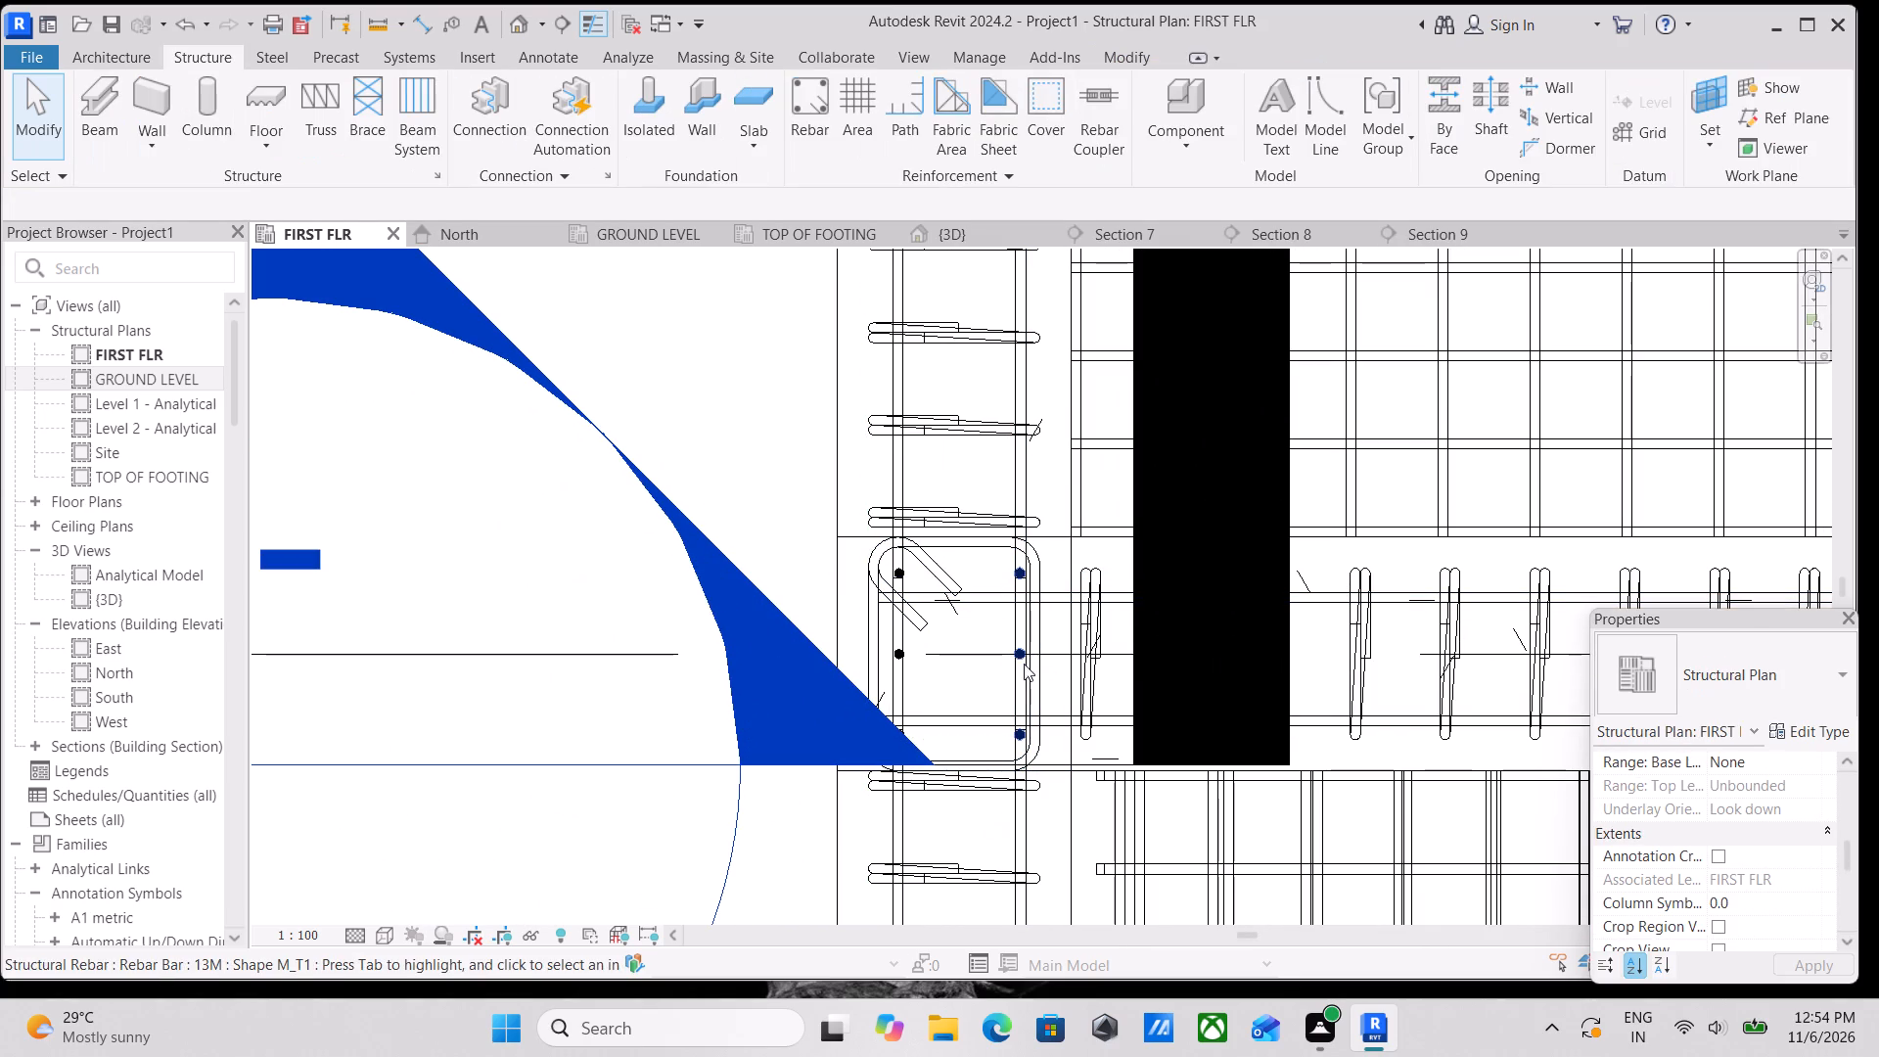
left_click(1023, 651)
key("Escape")
middle_click_drag(966, 590, 979, 664)
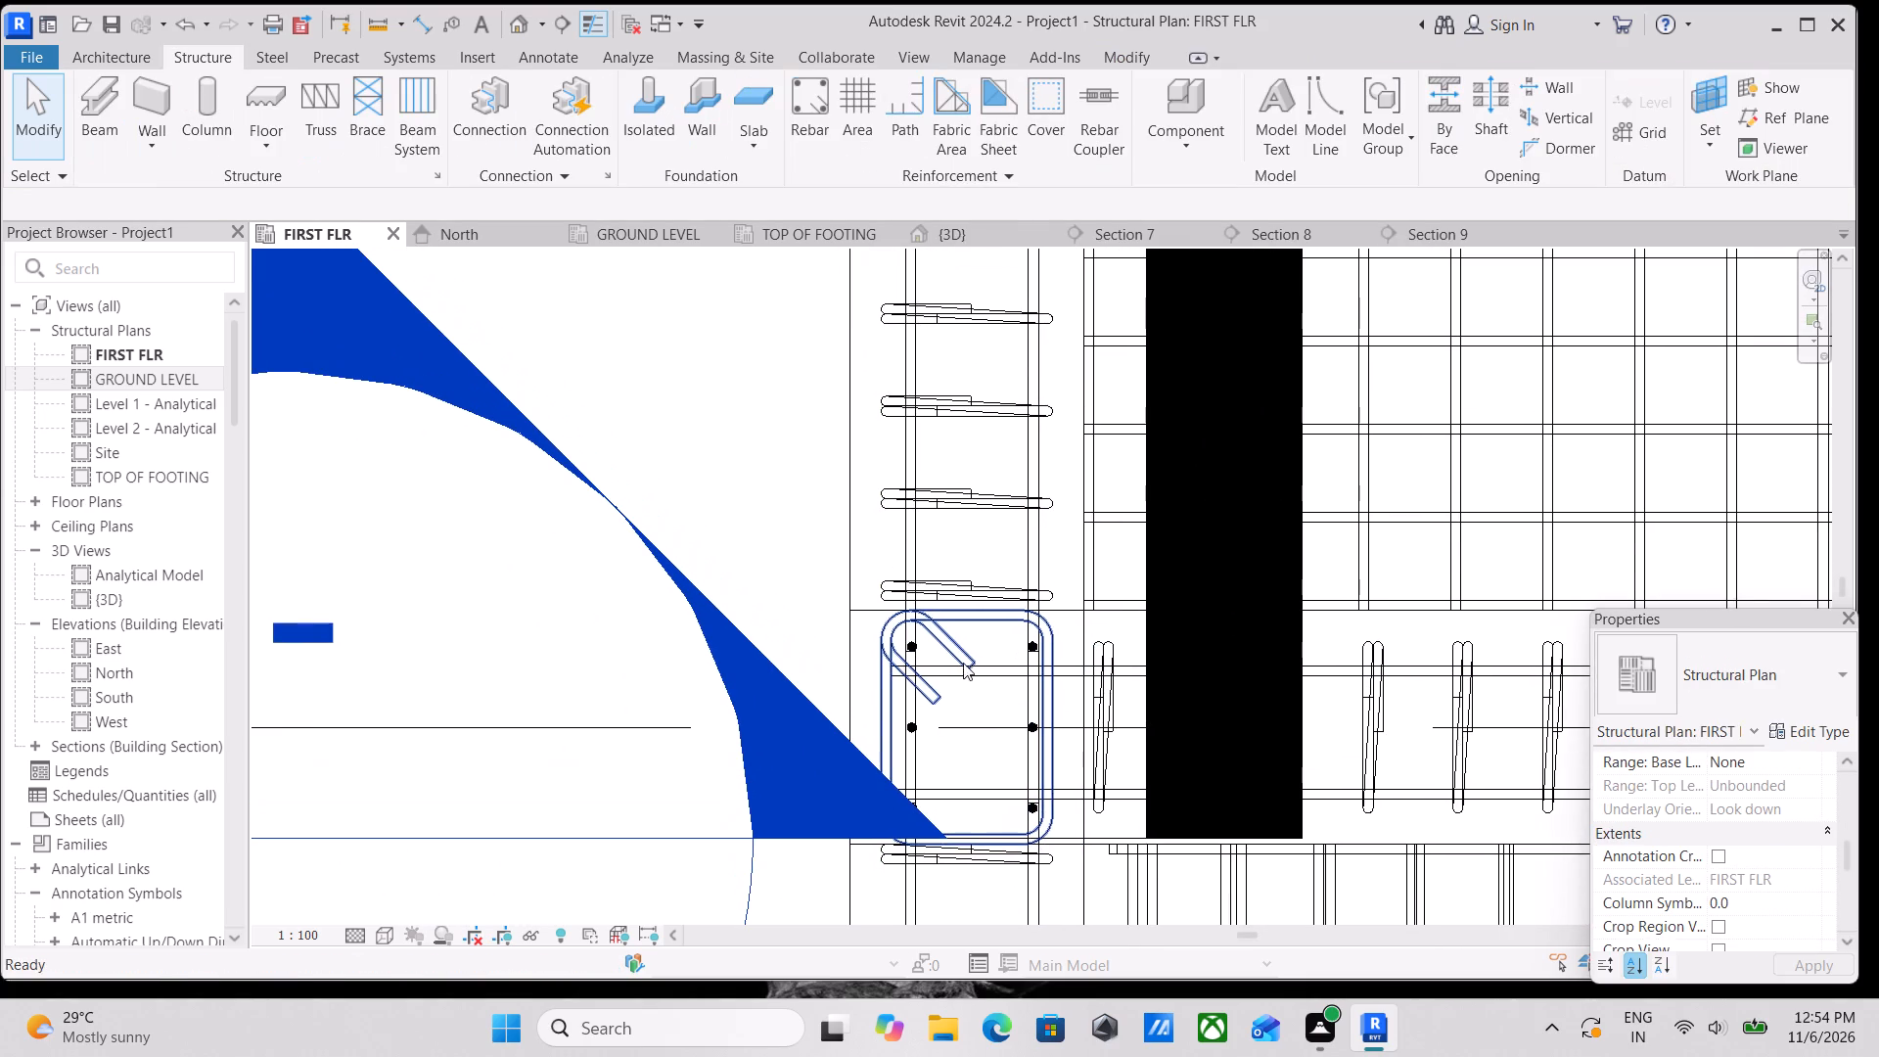
left_click(907, 639)
scroll(981, 622, "up", 2)
key("Escape")
scroll(981, 622, "down", 1)
middle_click_drag(981, 622, 984, 649)
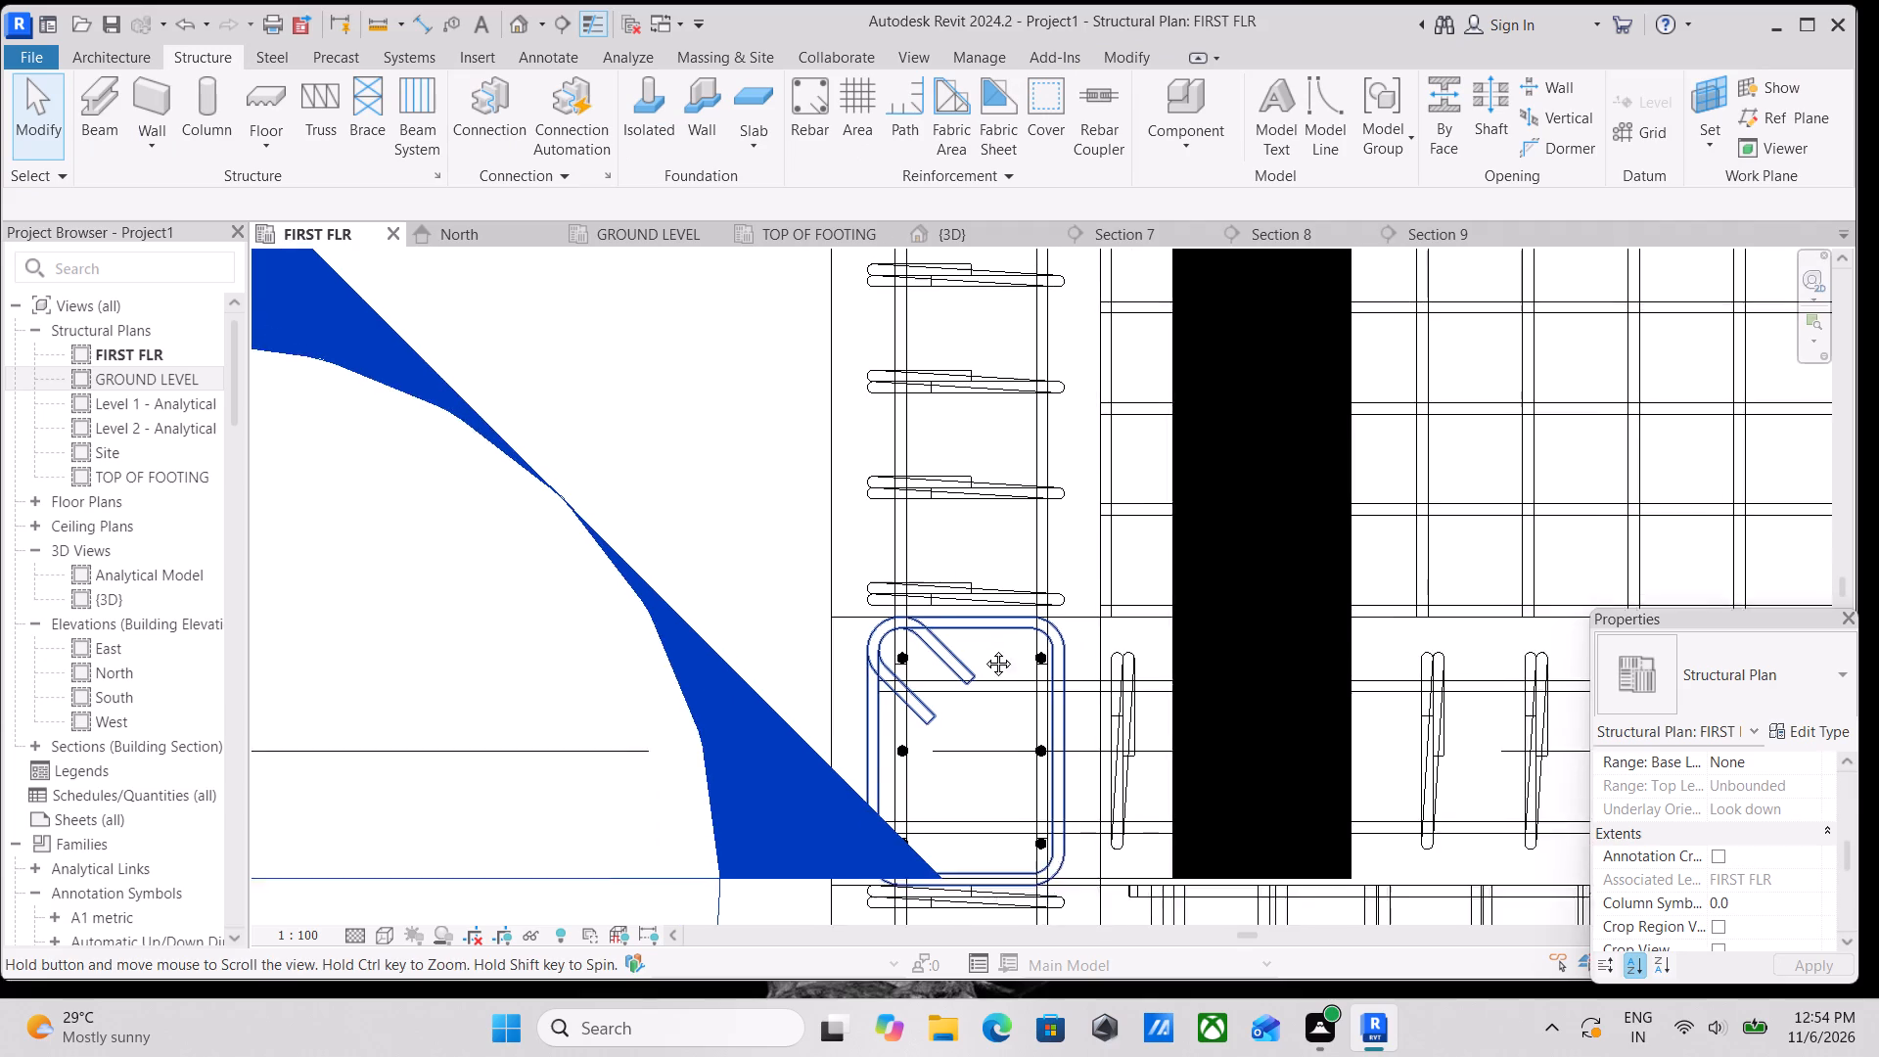
middle_click_drag(984, 649, 985, 656)
scroll(994, 653, "down", 3)
Review the reinforcement across the 3D view, Section 8, GROUND LEVEL and TOP OF FOOTING plans, ending in Section 9.
left_click(970, 238)
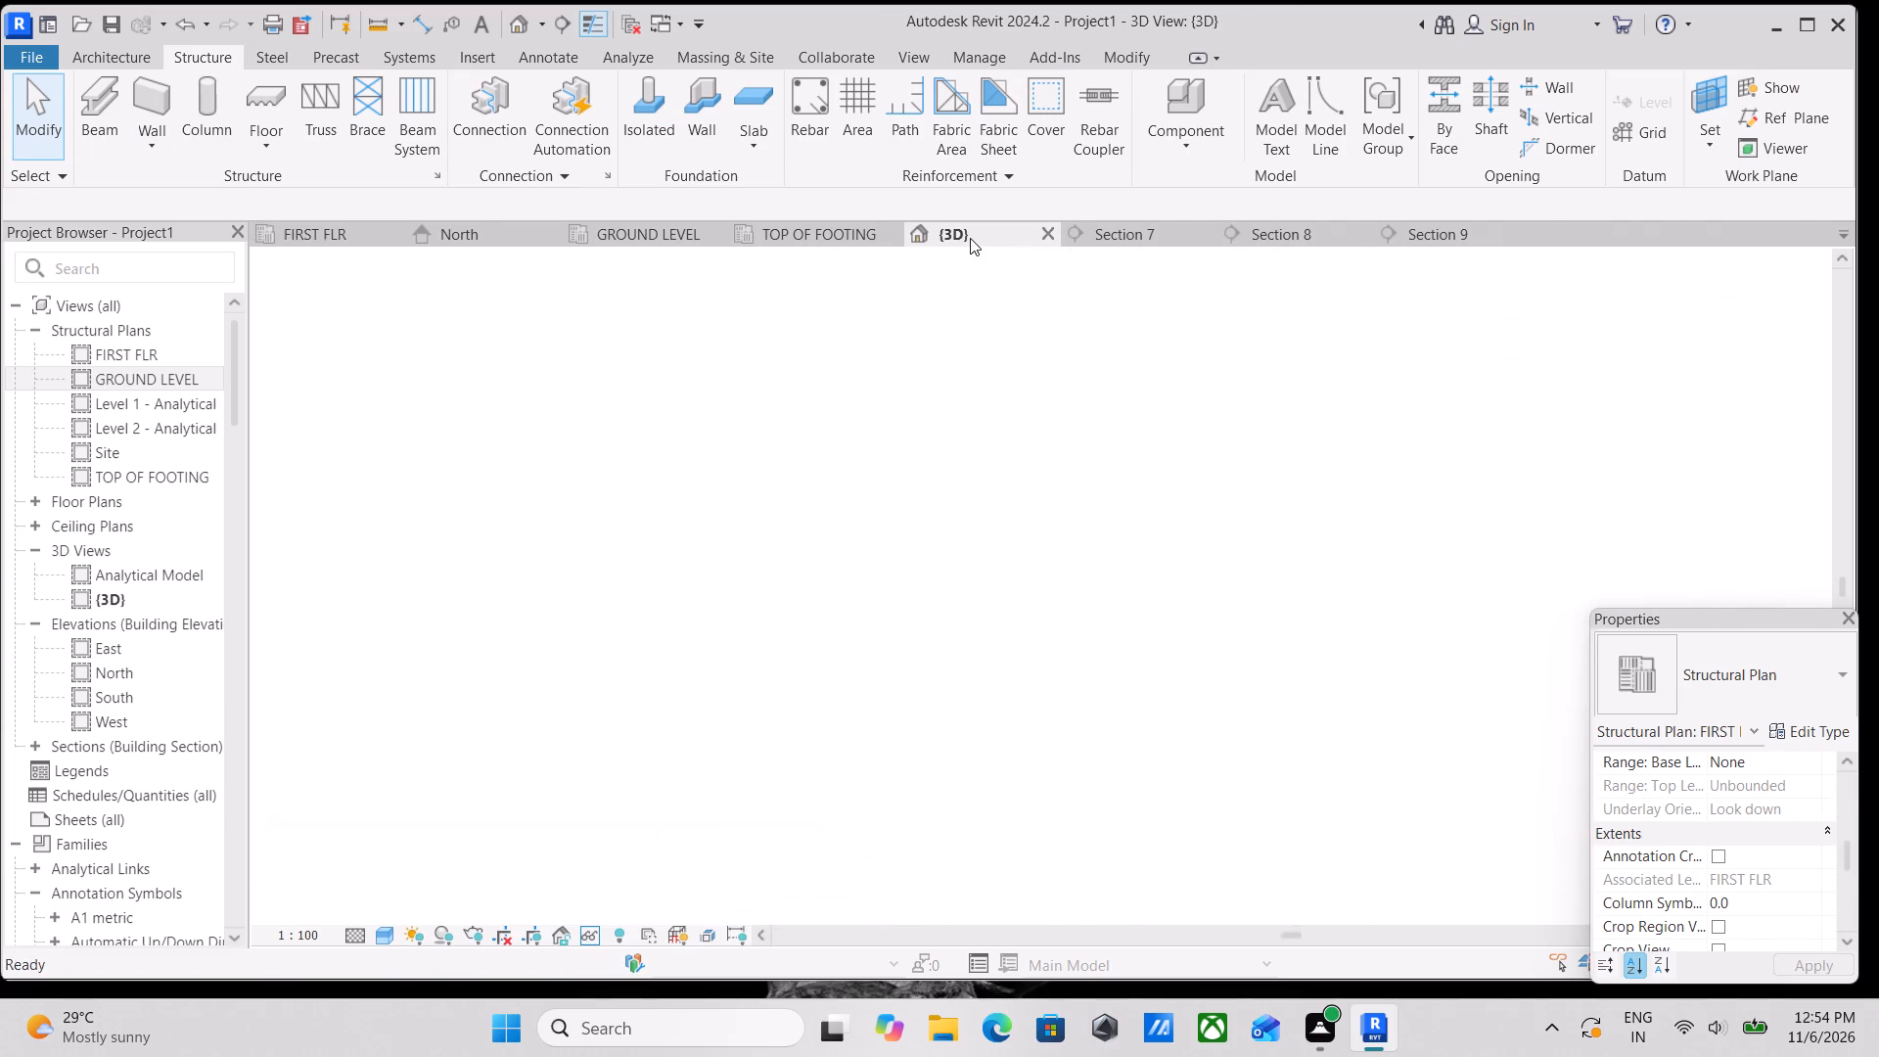
scroll(1054, 603, "down", 3)
left_click(1273, 222)
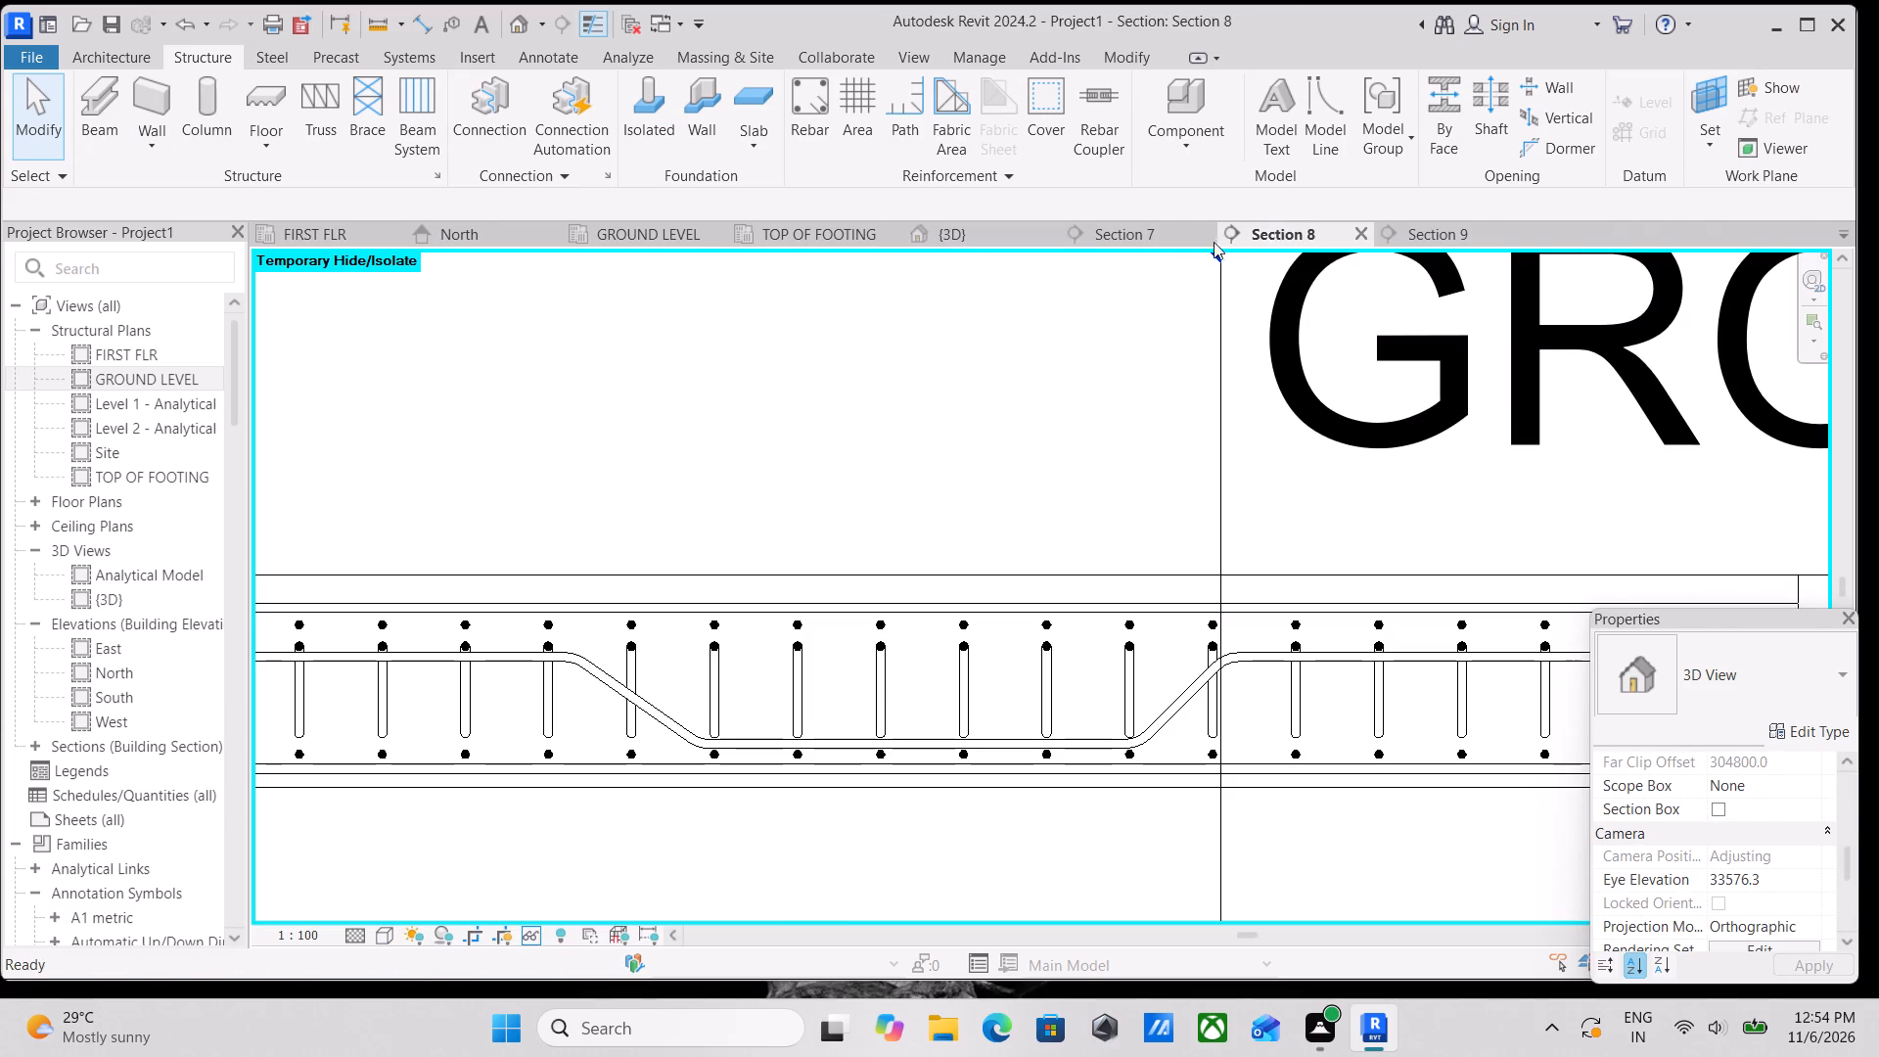
left_click(652, 228)
scroll(983, 529, "down", 2)
middle_click_drag(983, 529, 1022, 574)
scroll(1149, 610, "down", 6)
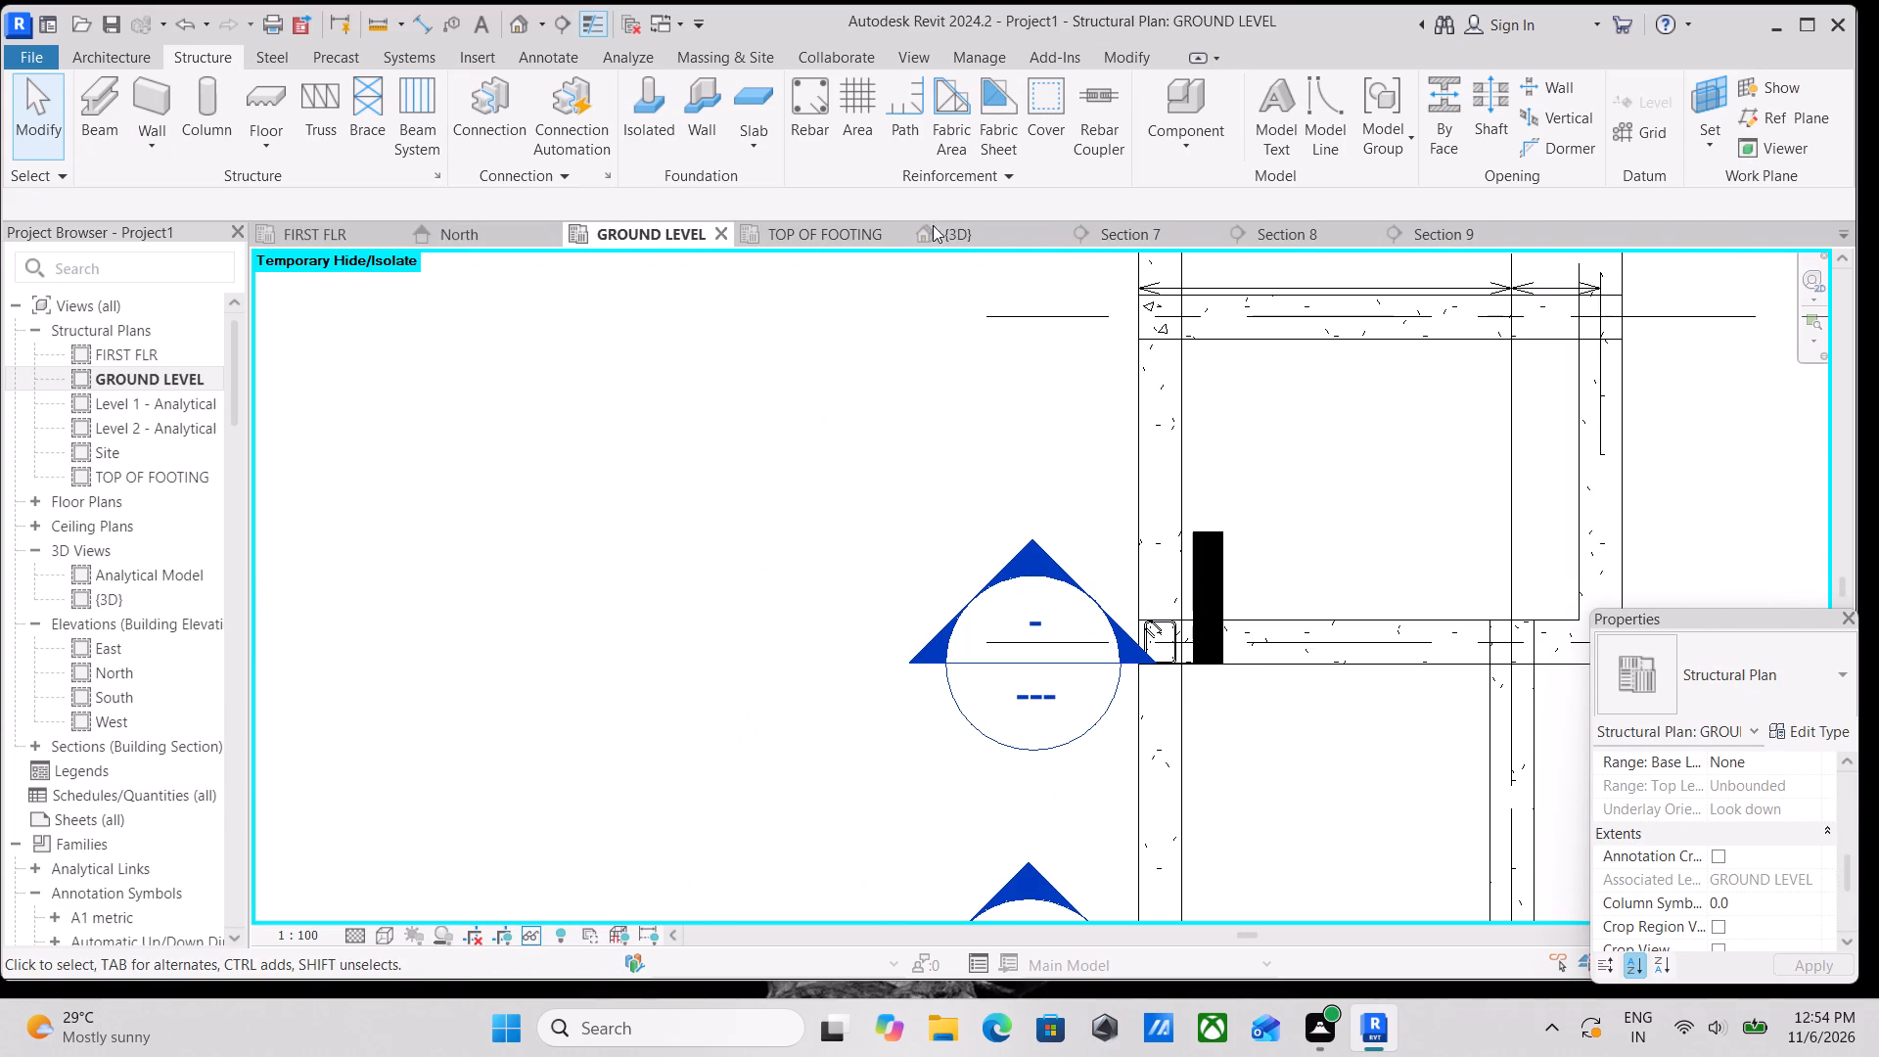
left_click(971, 239)
scroll(1118, 573, "down", 1)
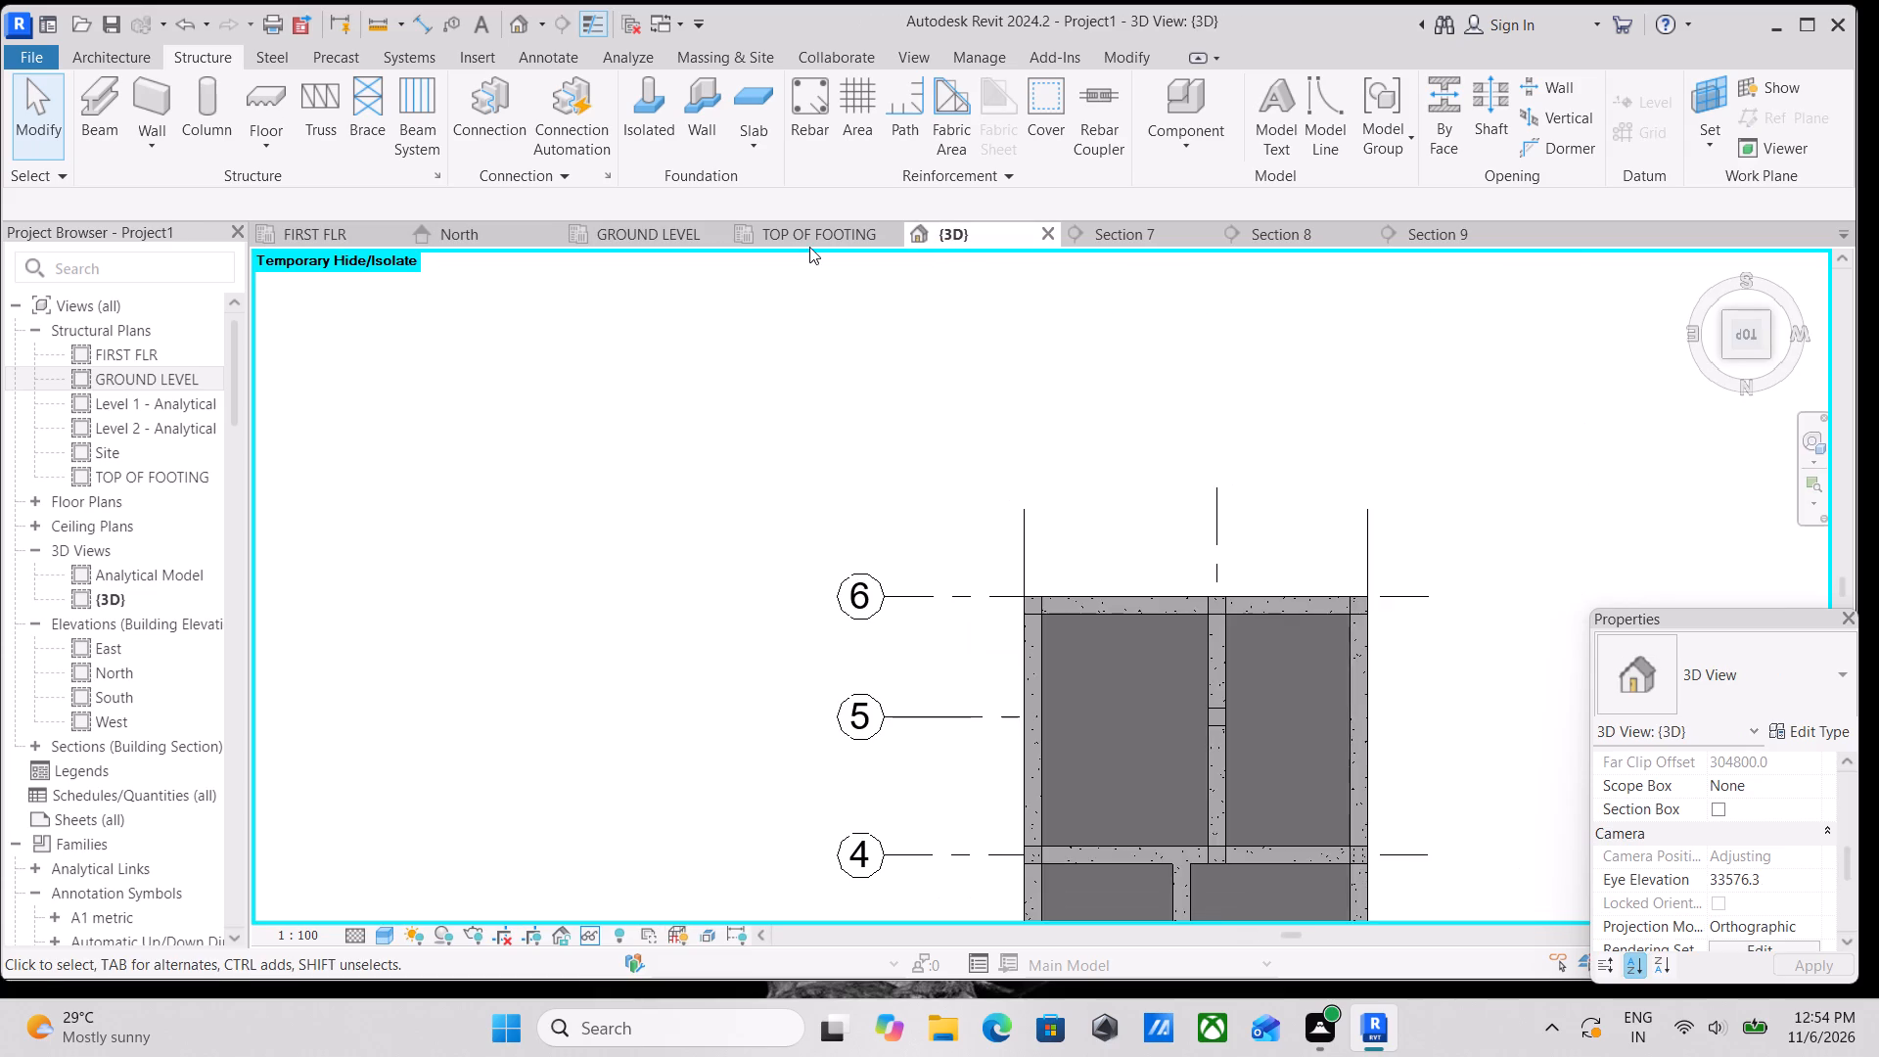
left_click(809, 245)
scroll(1079, 489, "down", 2)
middle_click_drag(1083, 514, 1077, 706)
scroll(1077, 706, "up", 1)
middle_click_drag(1117, 620, 1108, 716)
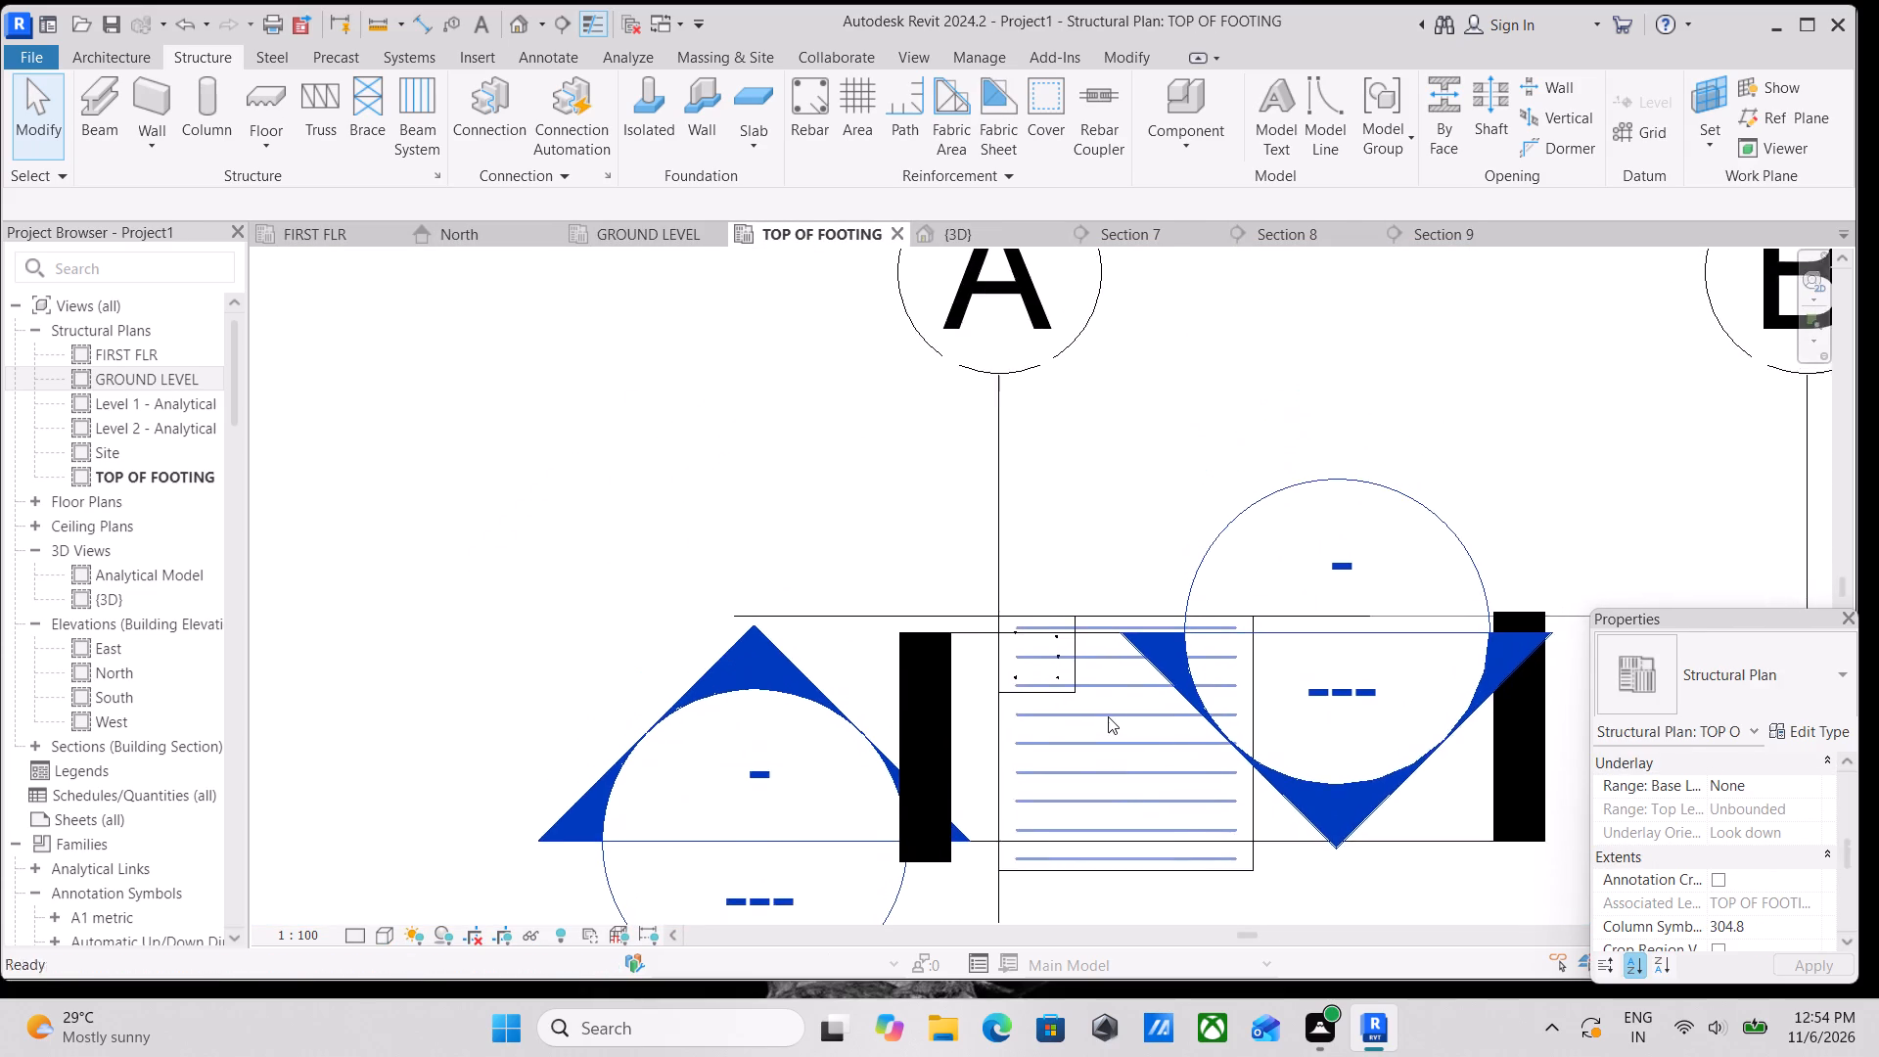
scroll(1108, 716, "up", 2)
scroll(1009, 663, "up", 5)
scroll(1098, 670, "down", 4)
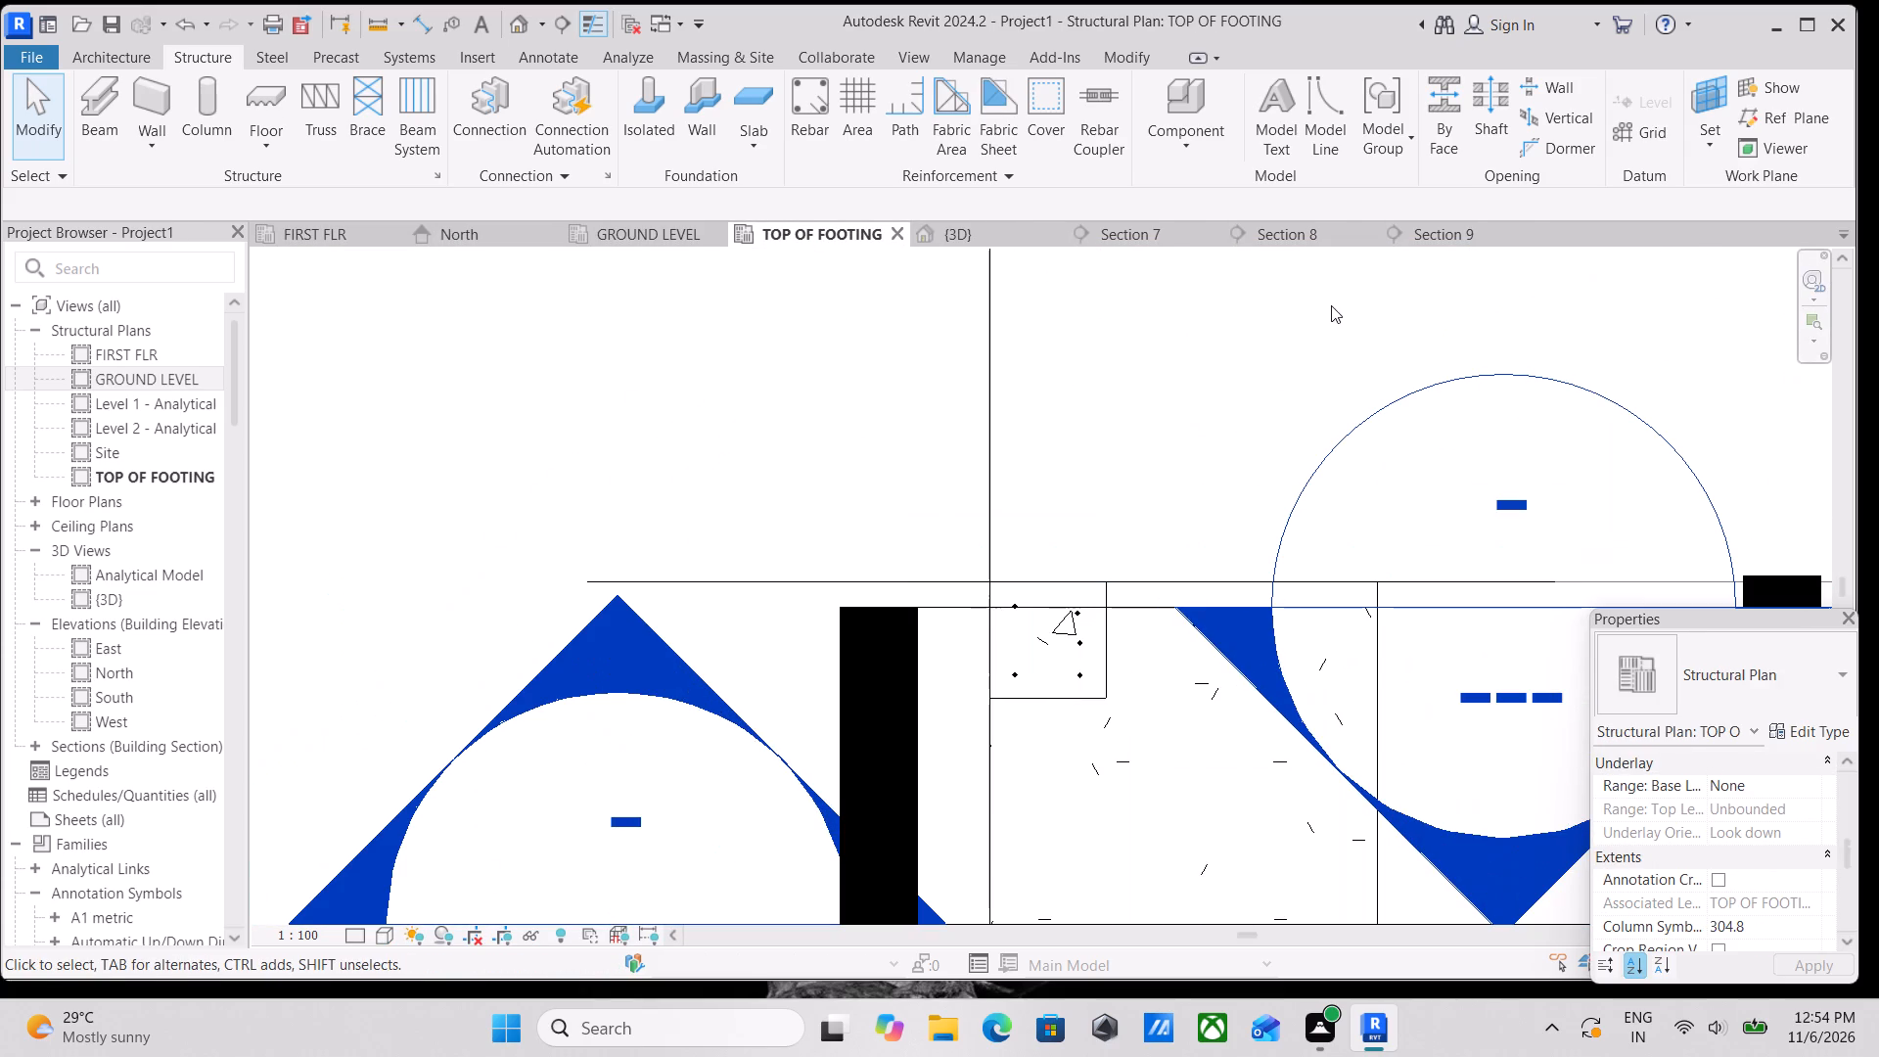
left_click(1448, 236)
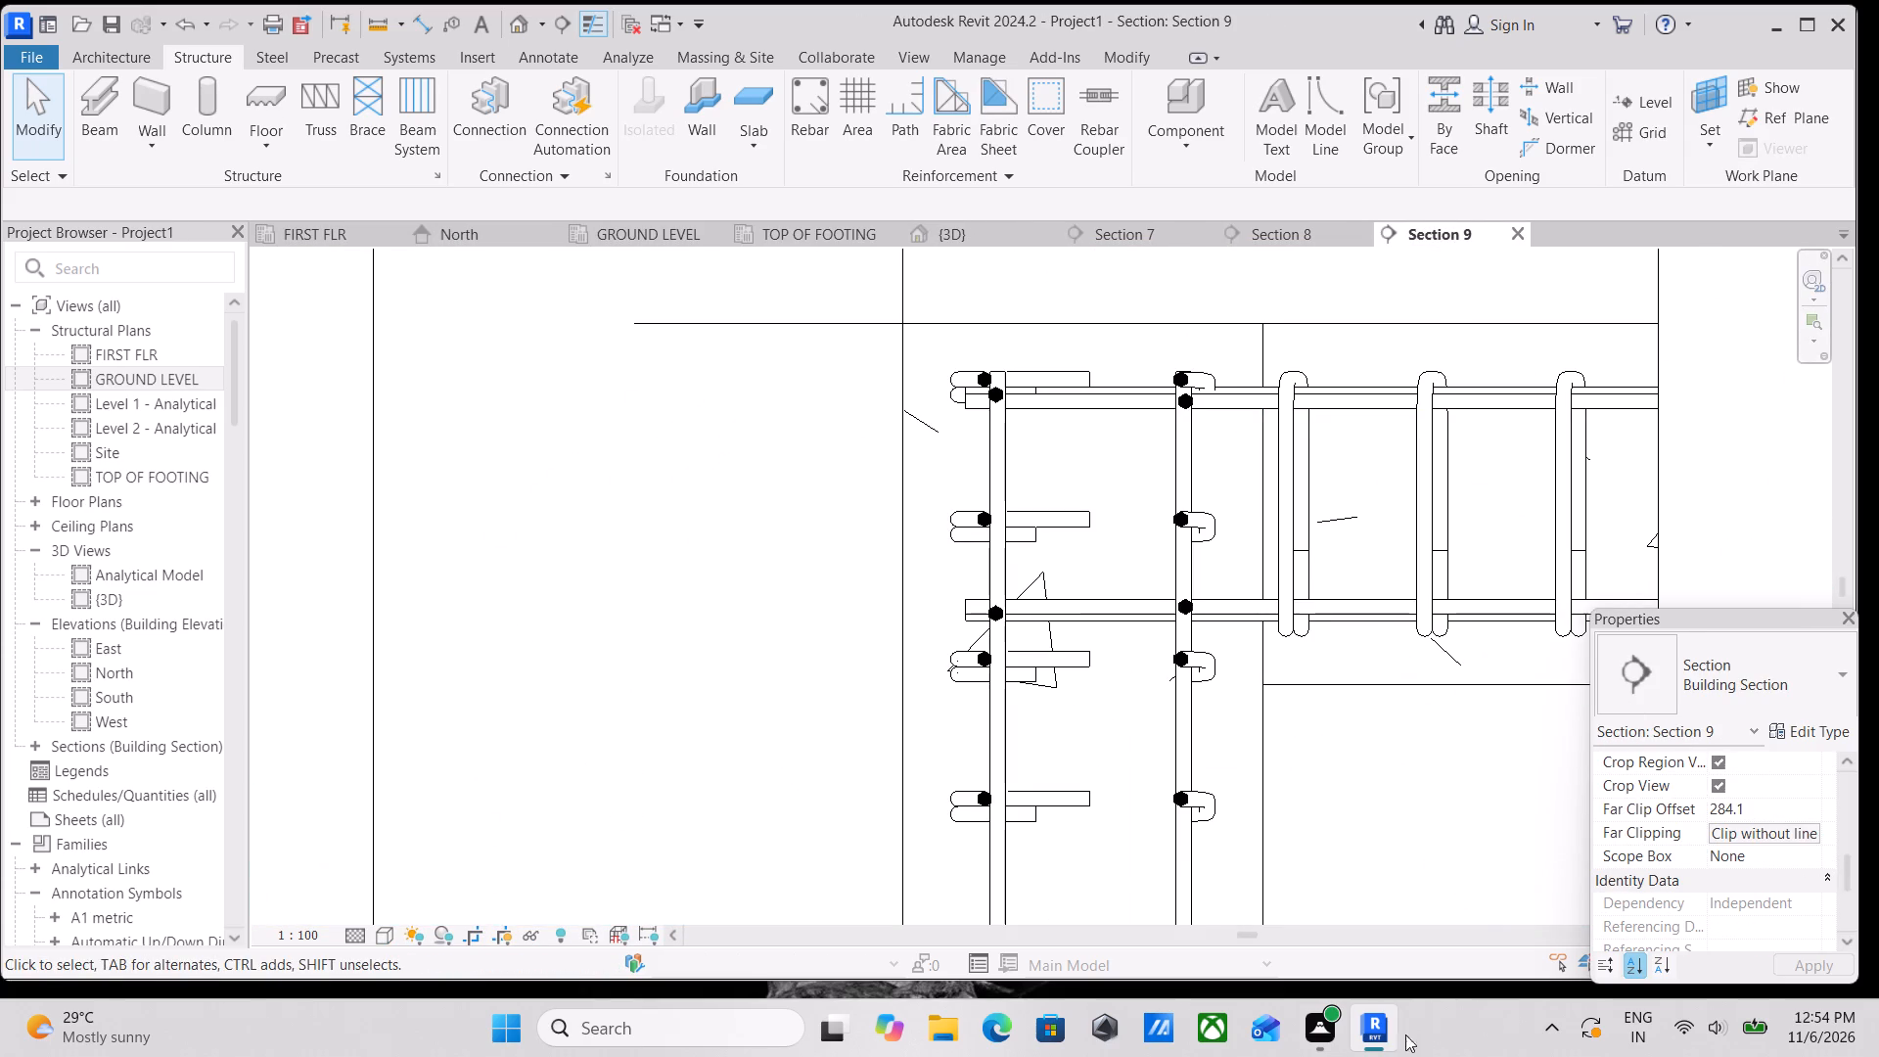
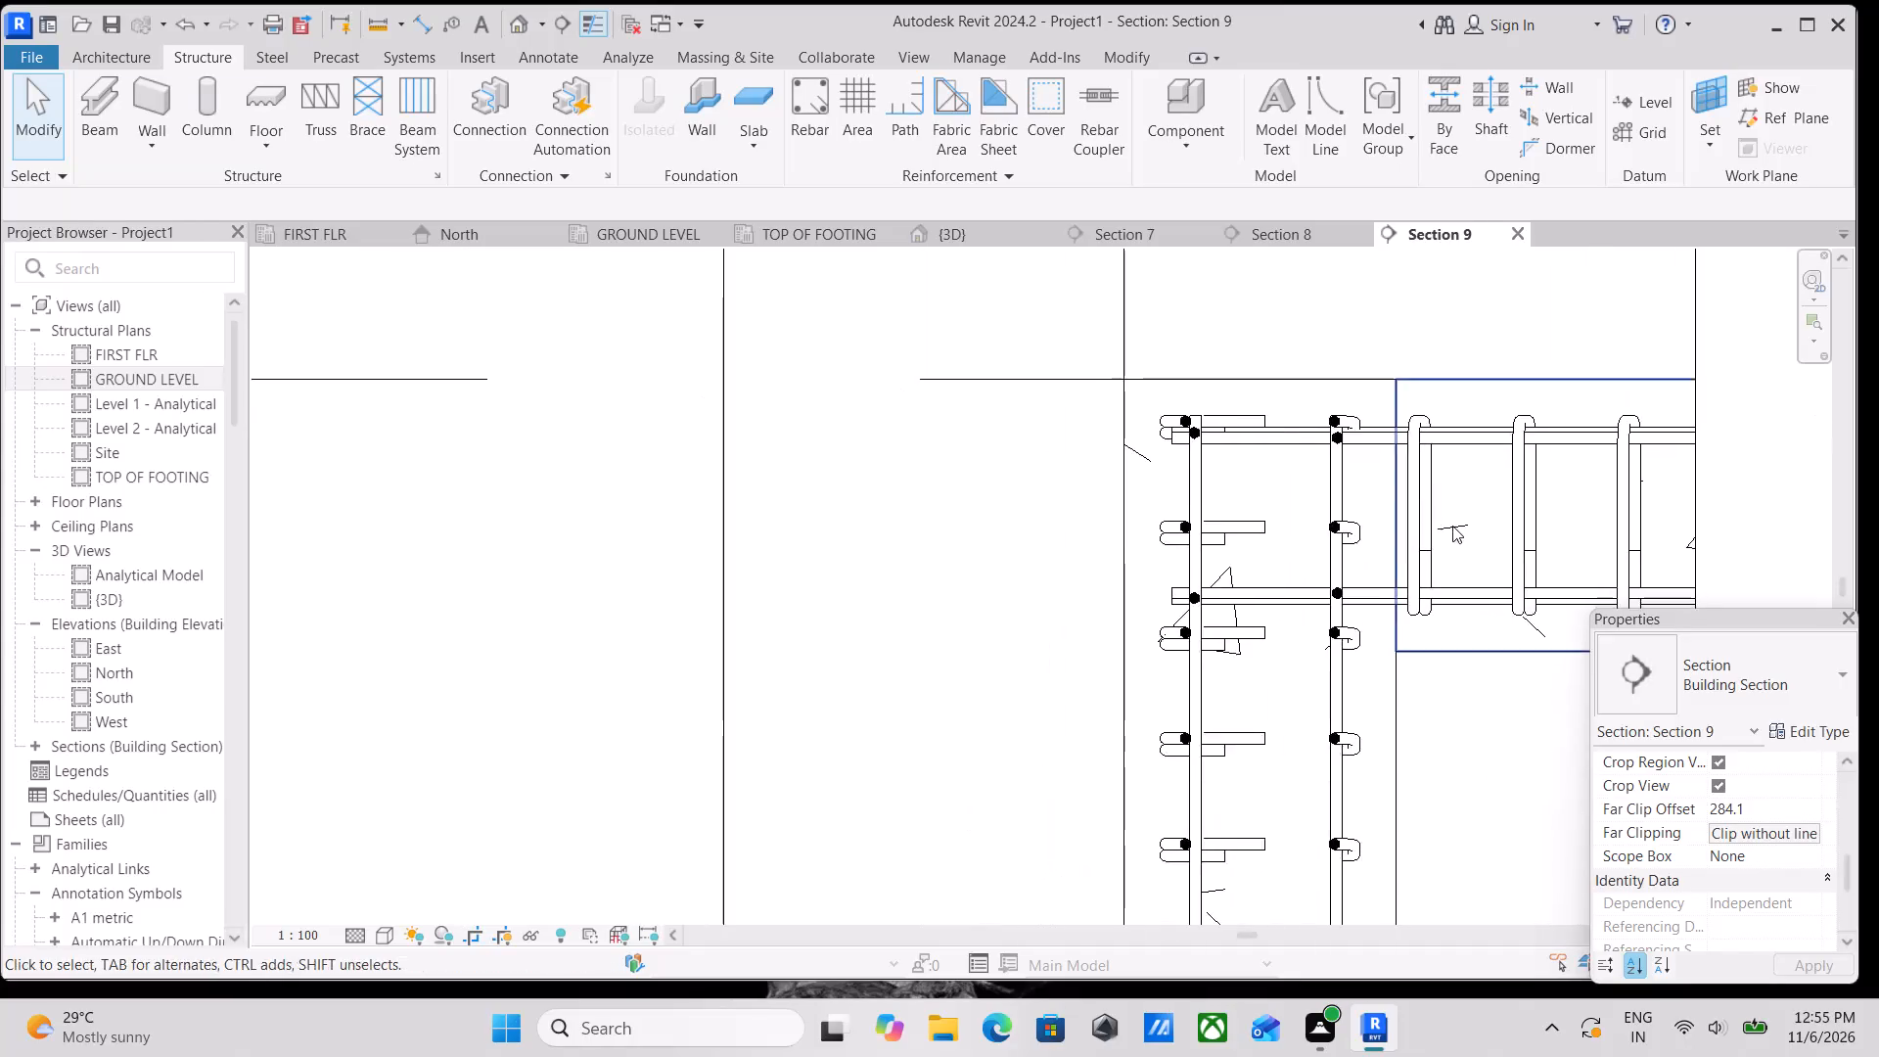
Examine the column's bars and ties below the first-floor beam in Section 9 and in the TOP OF FOOTING and FIRST FLR plans.
scroll(1410, 541, "down", 4)
middle_click_drag(1371, 549, 1095, 483)
middle_click_drag(1065, 514, 1307, 576)
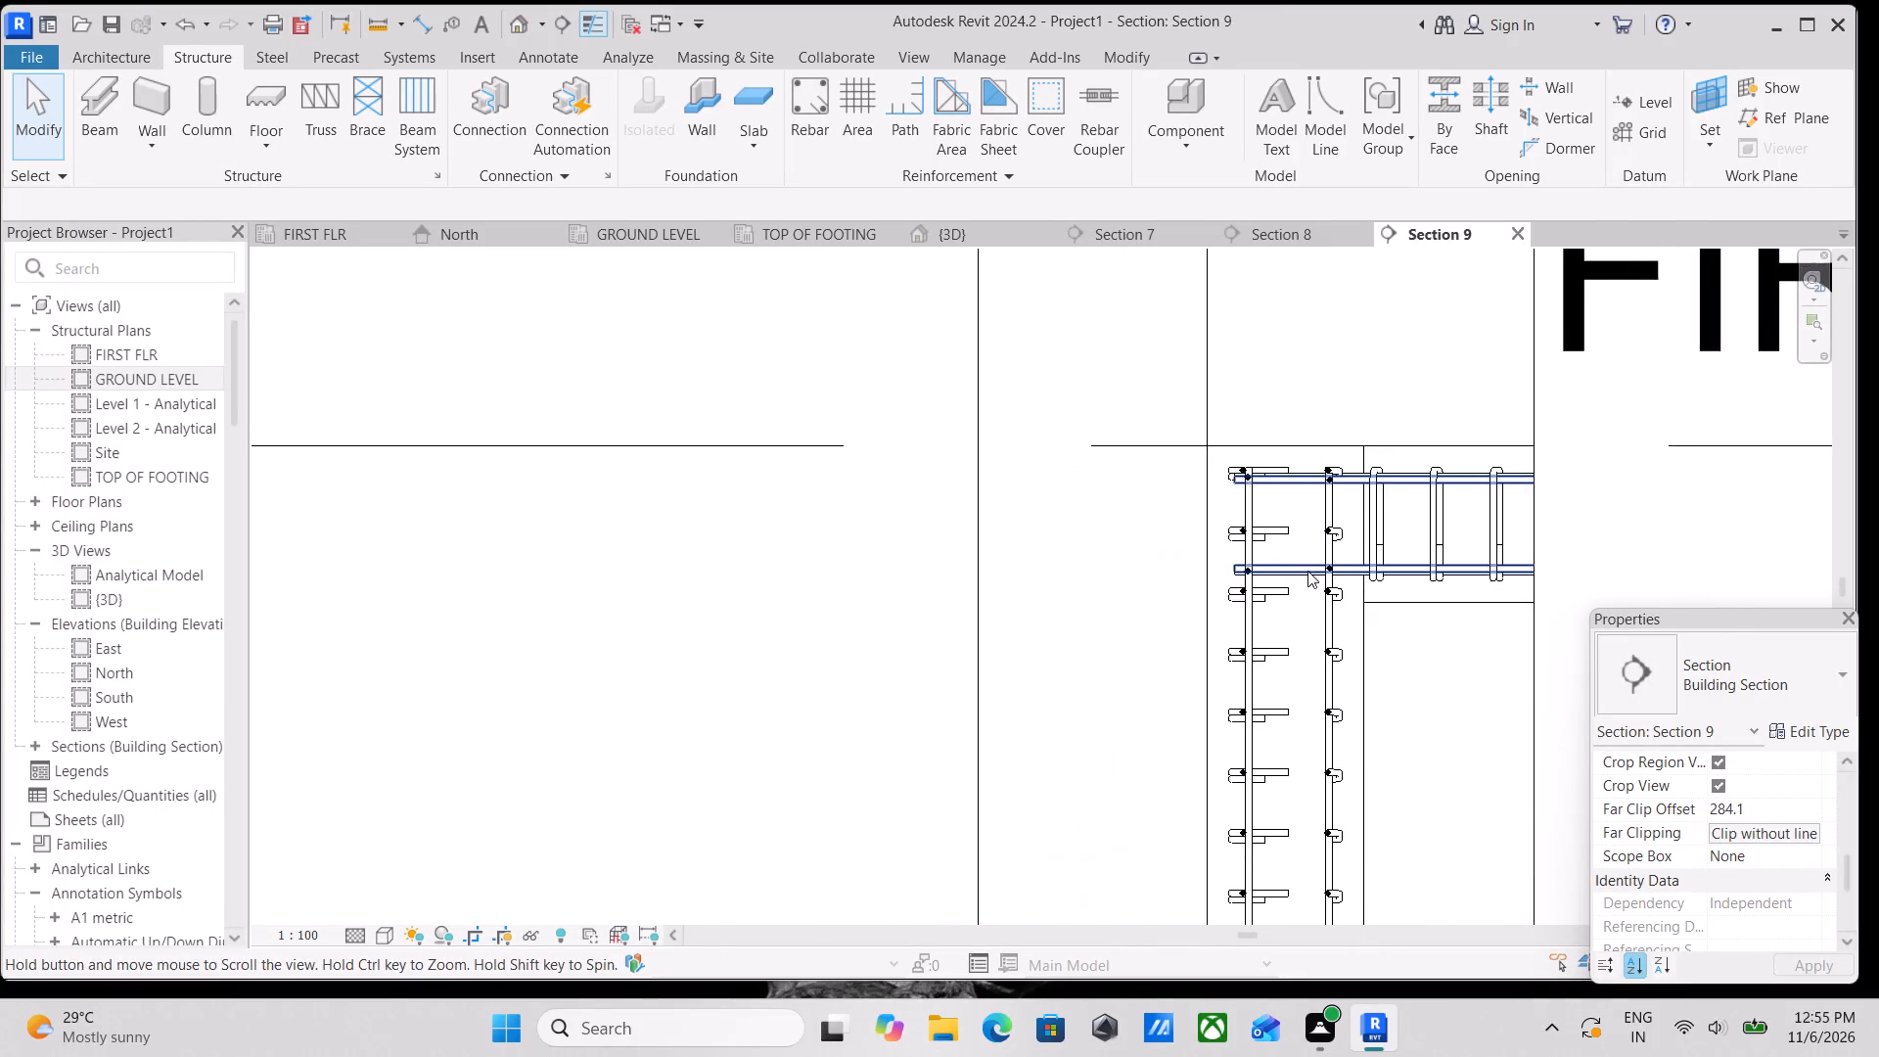
middle_click_drag(1276, 521, 1221, 422, "shift")
middle_click_drag(1221, 422, 1259, 516, "shift")
scroll(1479, 569, "down", 1)
middle_click_drag(1479, 571, 1347, 627)
scroll(1243, 561, "up", 3)
scroll(1248, 554, "down", 3)
middle_click_drag(1254, 597, 1093, 362)
scroll(1187, 522, "down", 3)
middle_click_drag(1194, 529, 1203, 610)
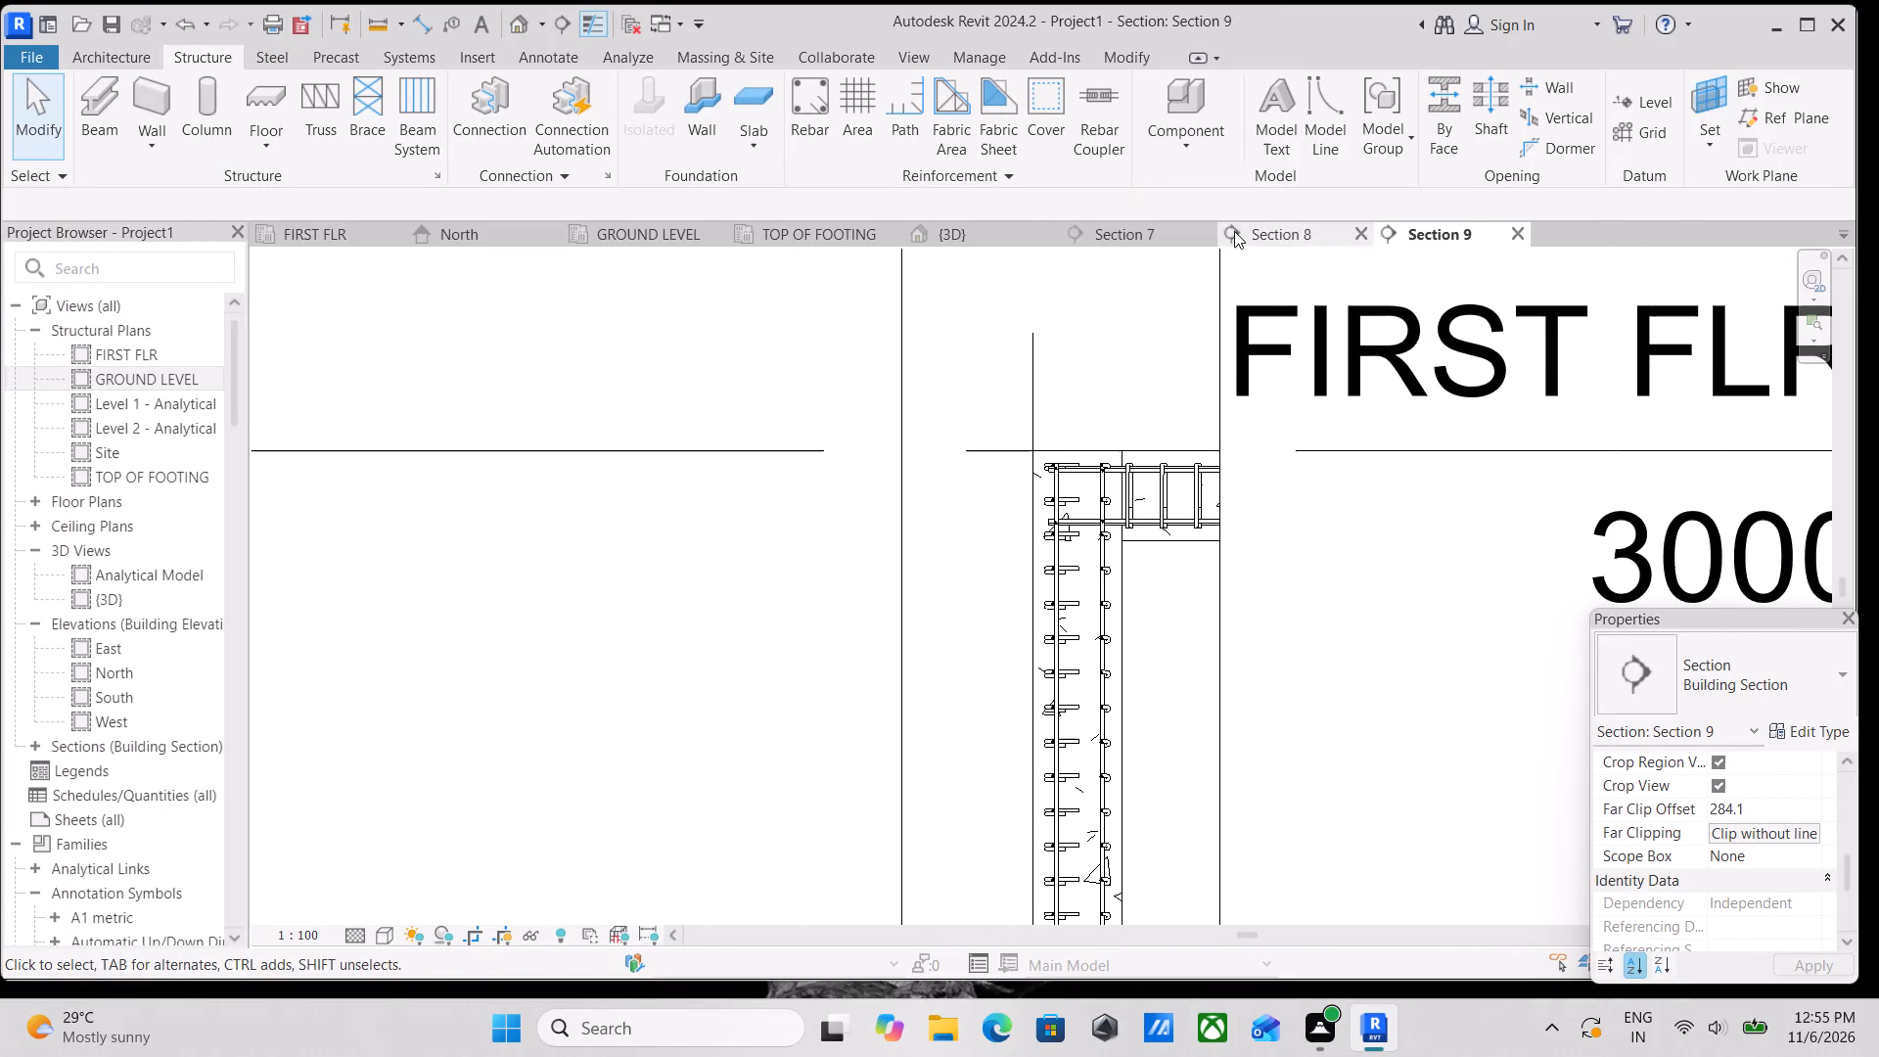
left_click(789, 226)
scroll(961, 394, "down", 4)
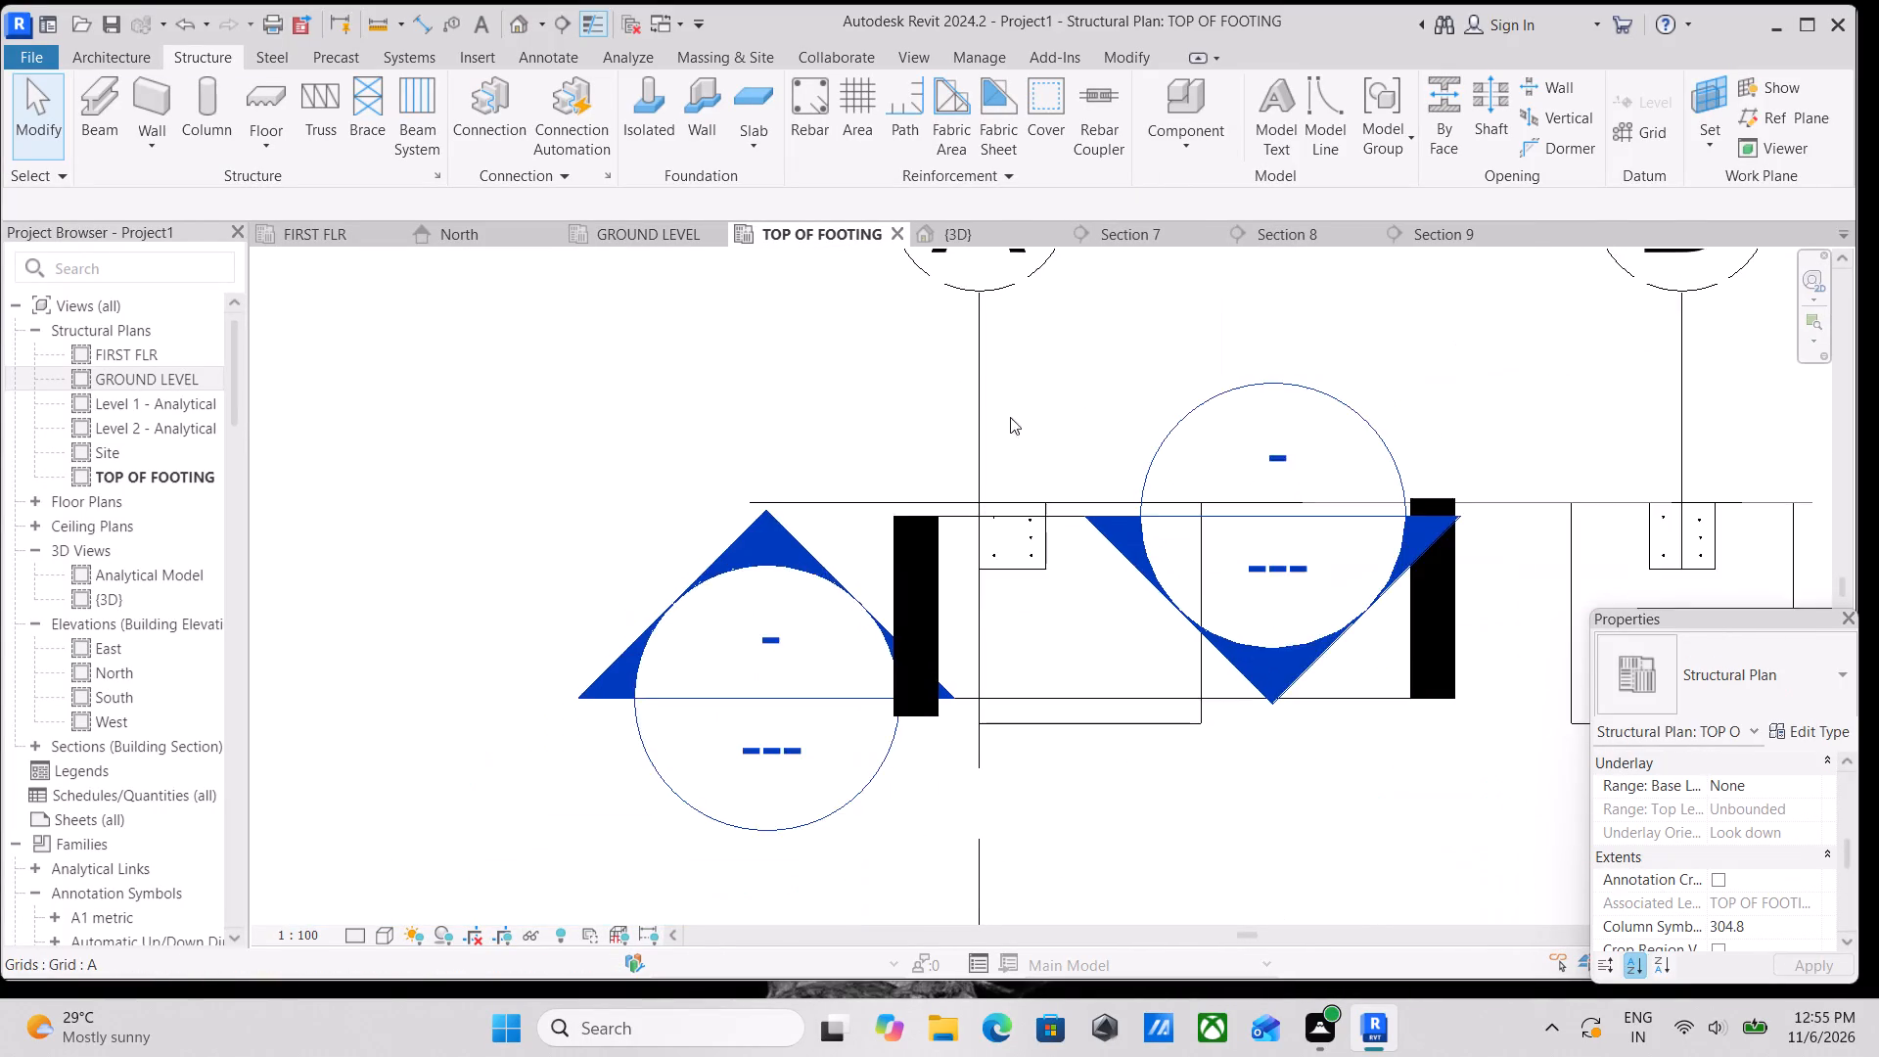
scroll(1010, 417, "down", 2)
left_click(329, 237)
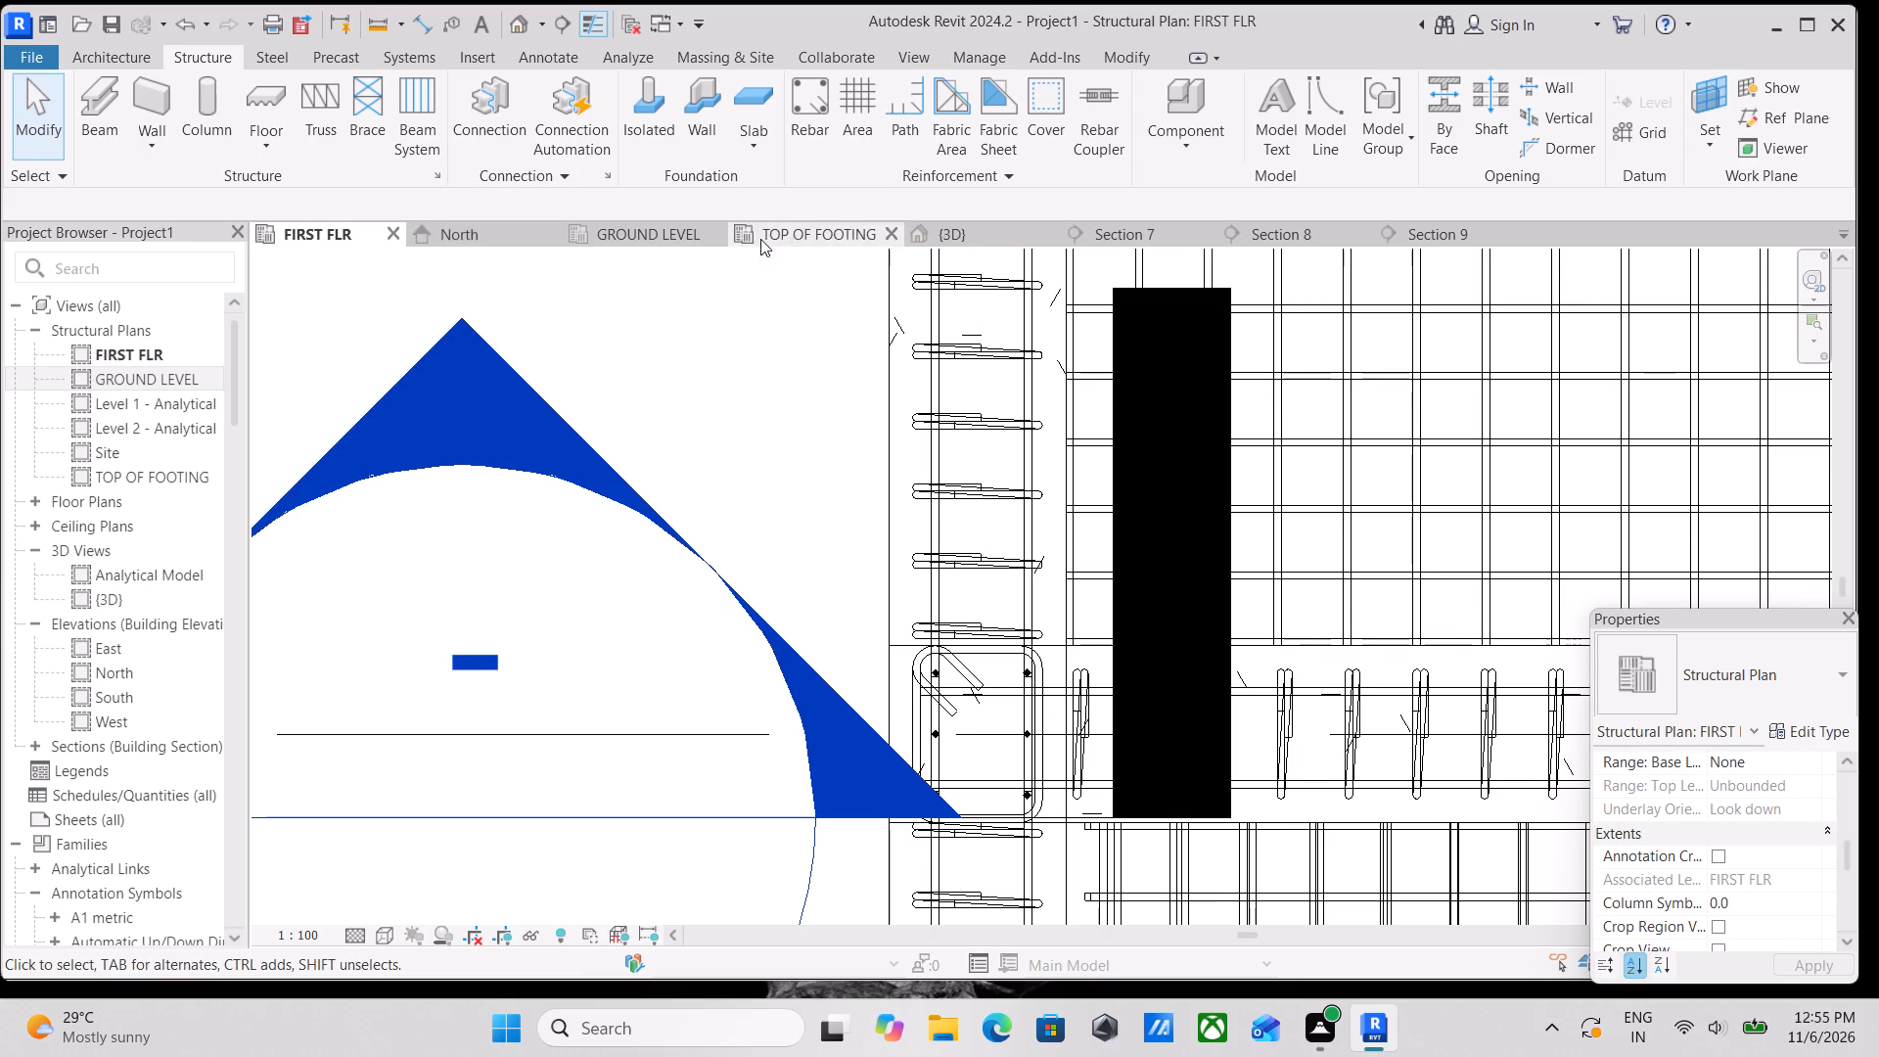
Inspect the reinforced column in the 3D view, examining its vertical bars and ties up to the beam junction.
left_click(949, 234)
scroll(991, 412, "down", 2)
middle_click_drag(992, 412, 957, 161)
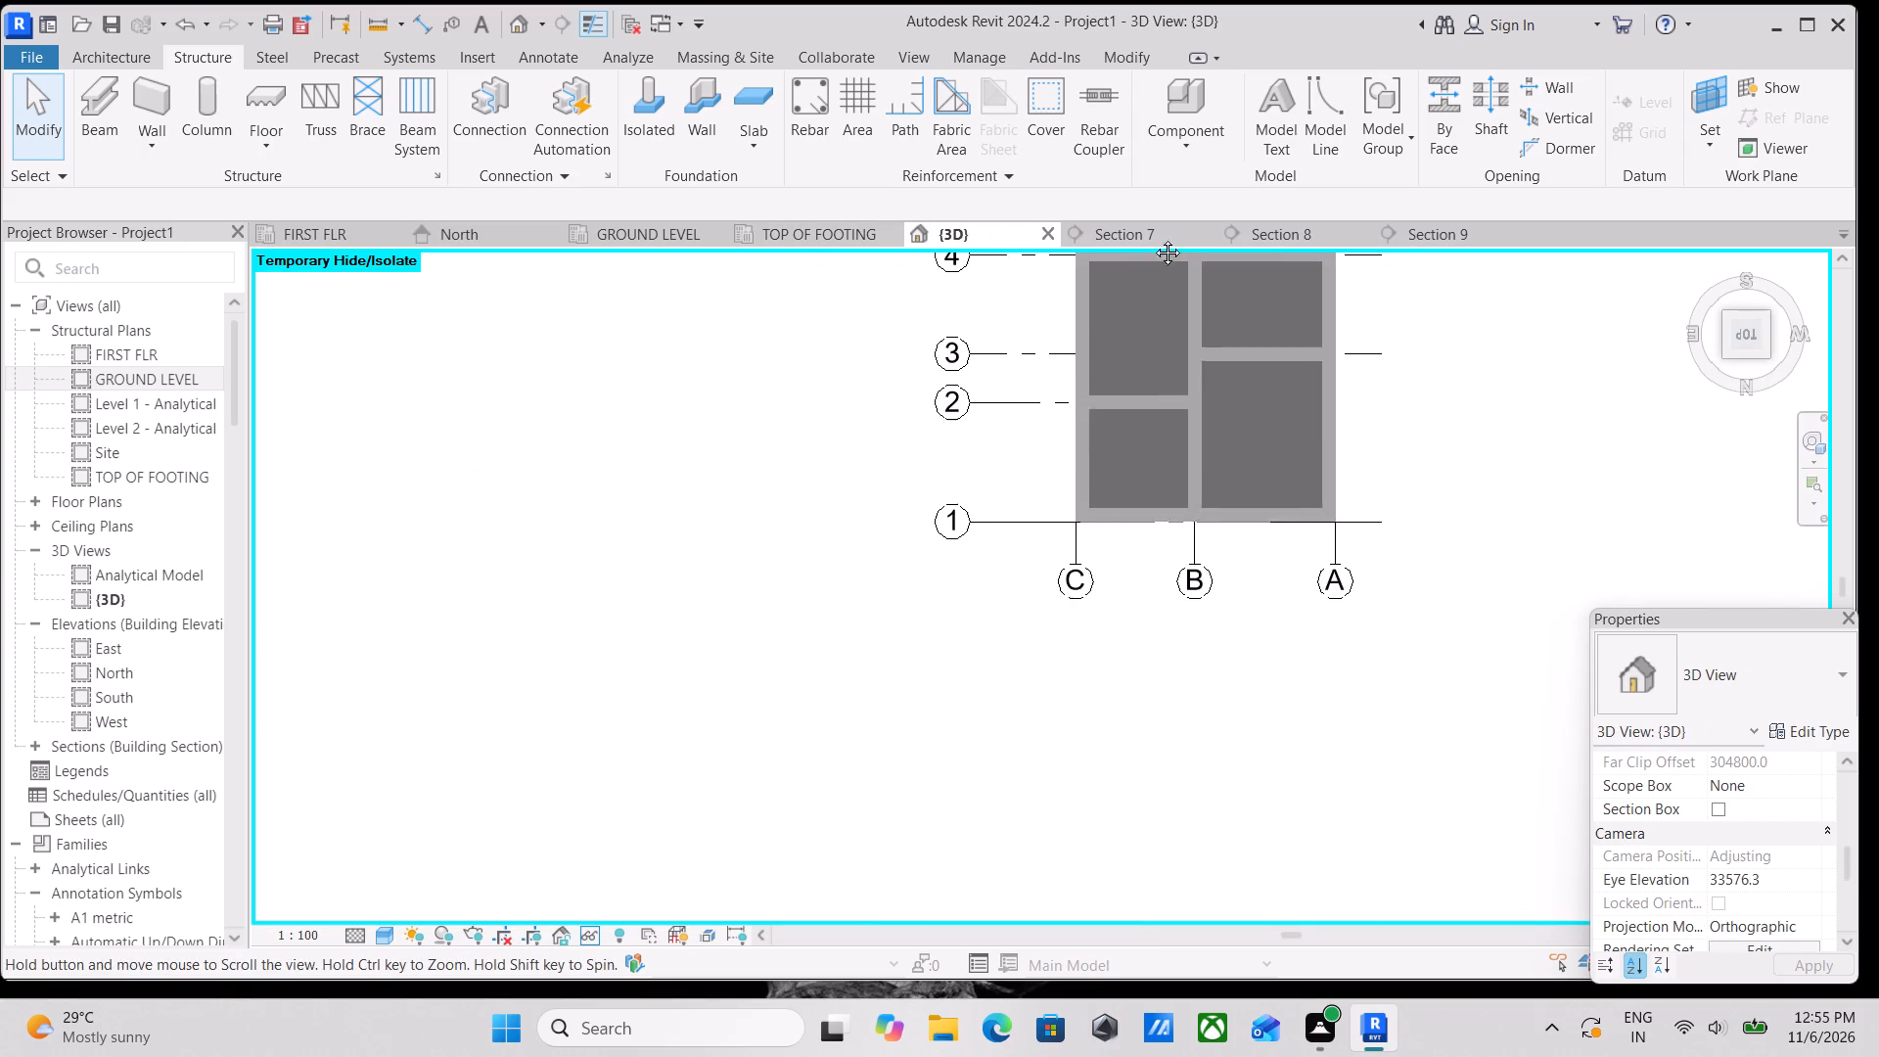
middle_click_drag(1154, 395, 1011, 617)
scroll(1262, 397, "up", 2)
scroll(1649, 389, "up", 2)
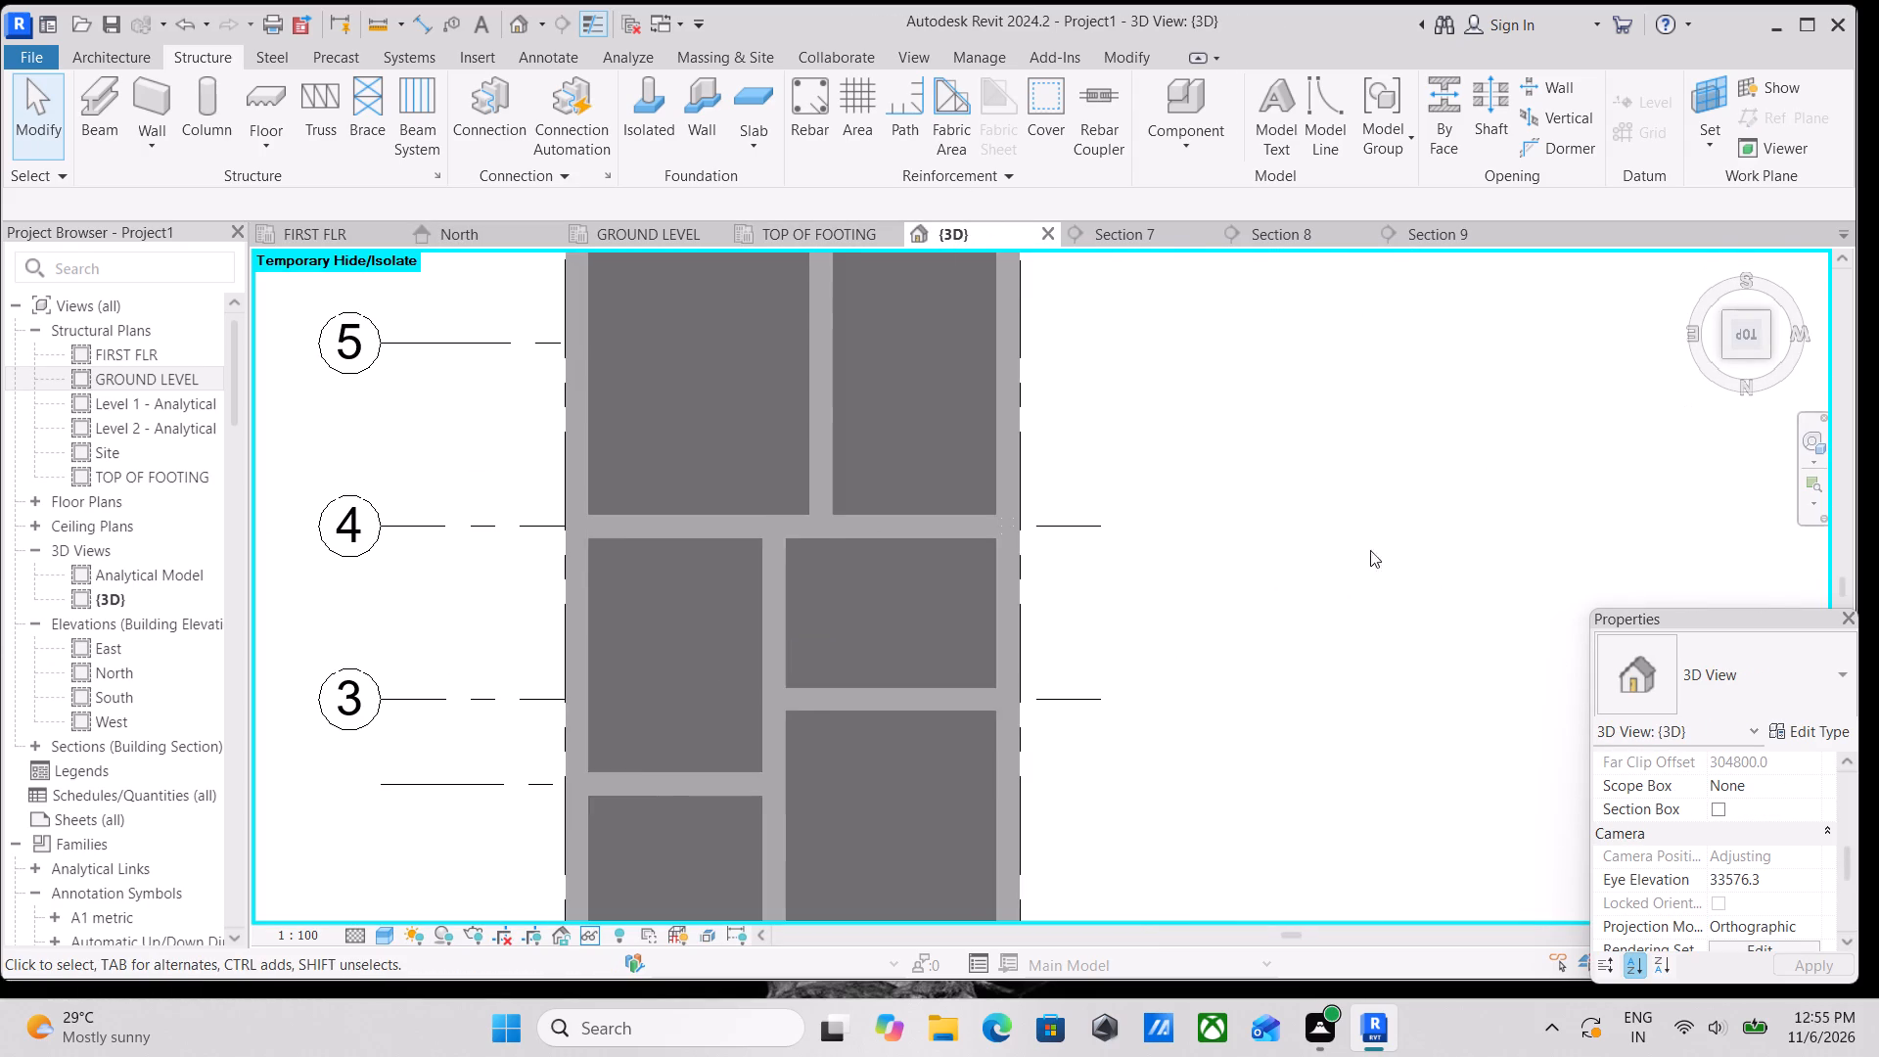
middle_click_drag(1169, 639, 1370, 329, "shift")
middle_click_drag(1288, 573, 1115, 273, "shift")
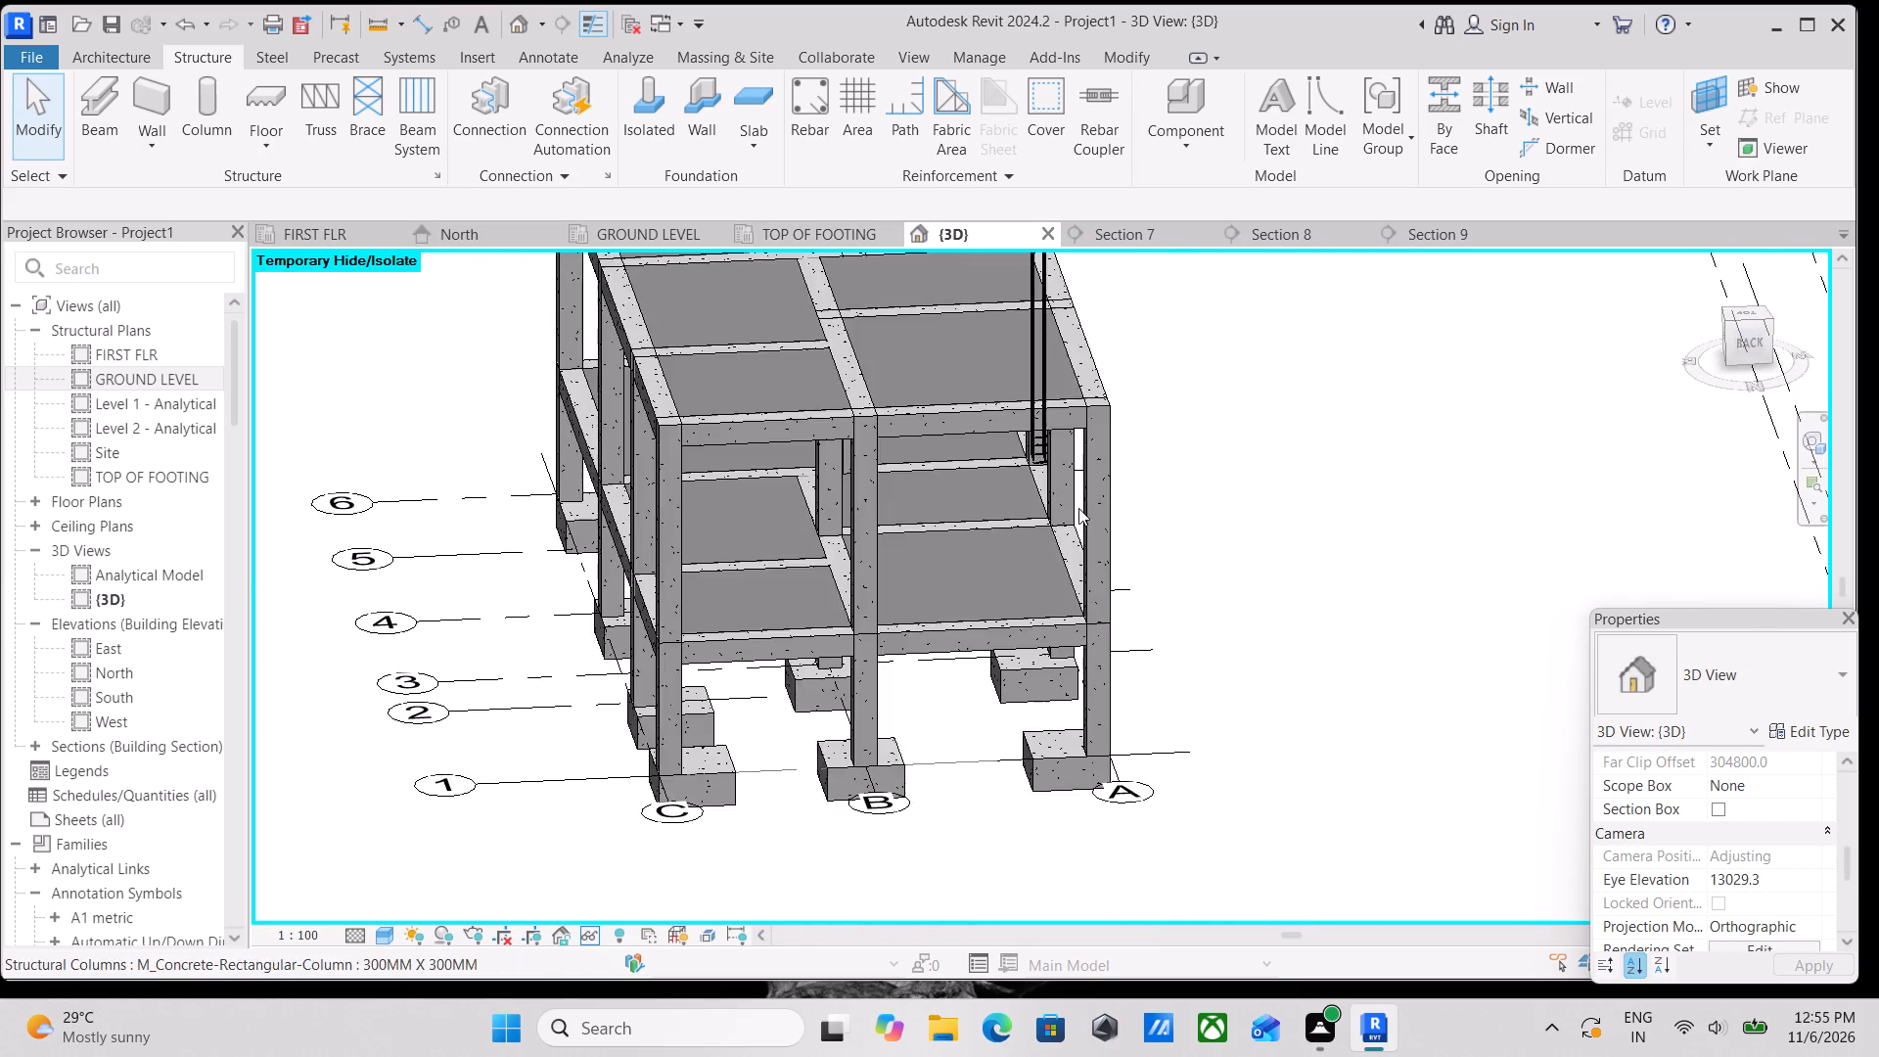
scroll(1078, 508, "up", 1)
middle_click_drag(1078, 508, 1041, 439)
middle_click_drag(1107, 404, 846, 415)
middle_click_drag(843, 415, 1326, 652)
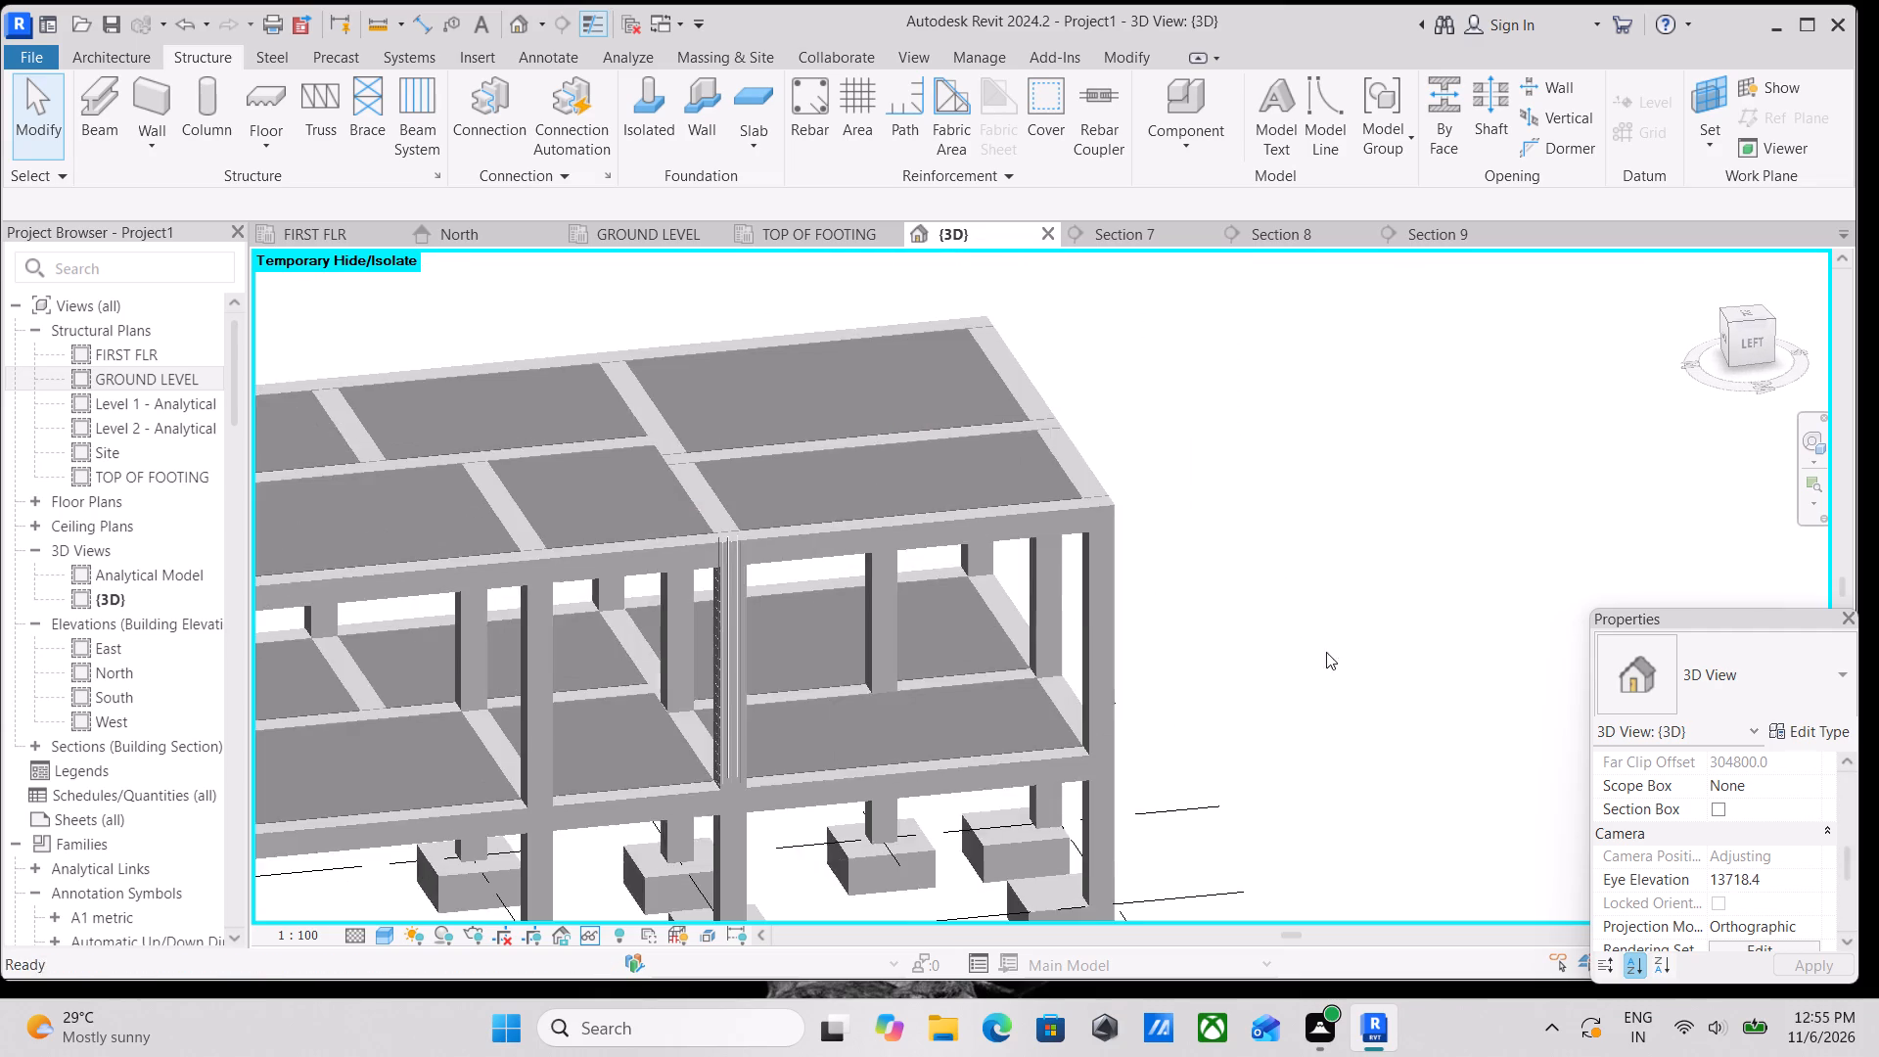
scroll(950, 590, "up", 1)
middle_click_drag(712, 541, 710, 458)
middle_click_drag(714, 536, 728, 527)
scroll(728, 527, "up", 3)
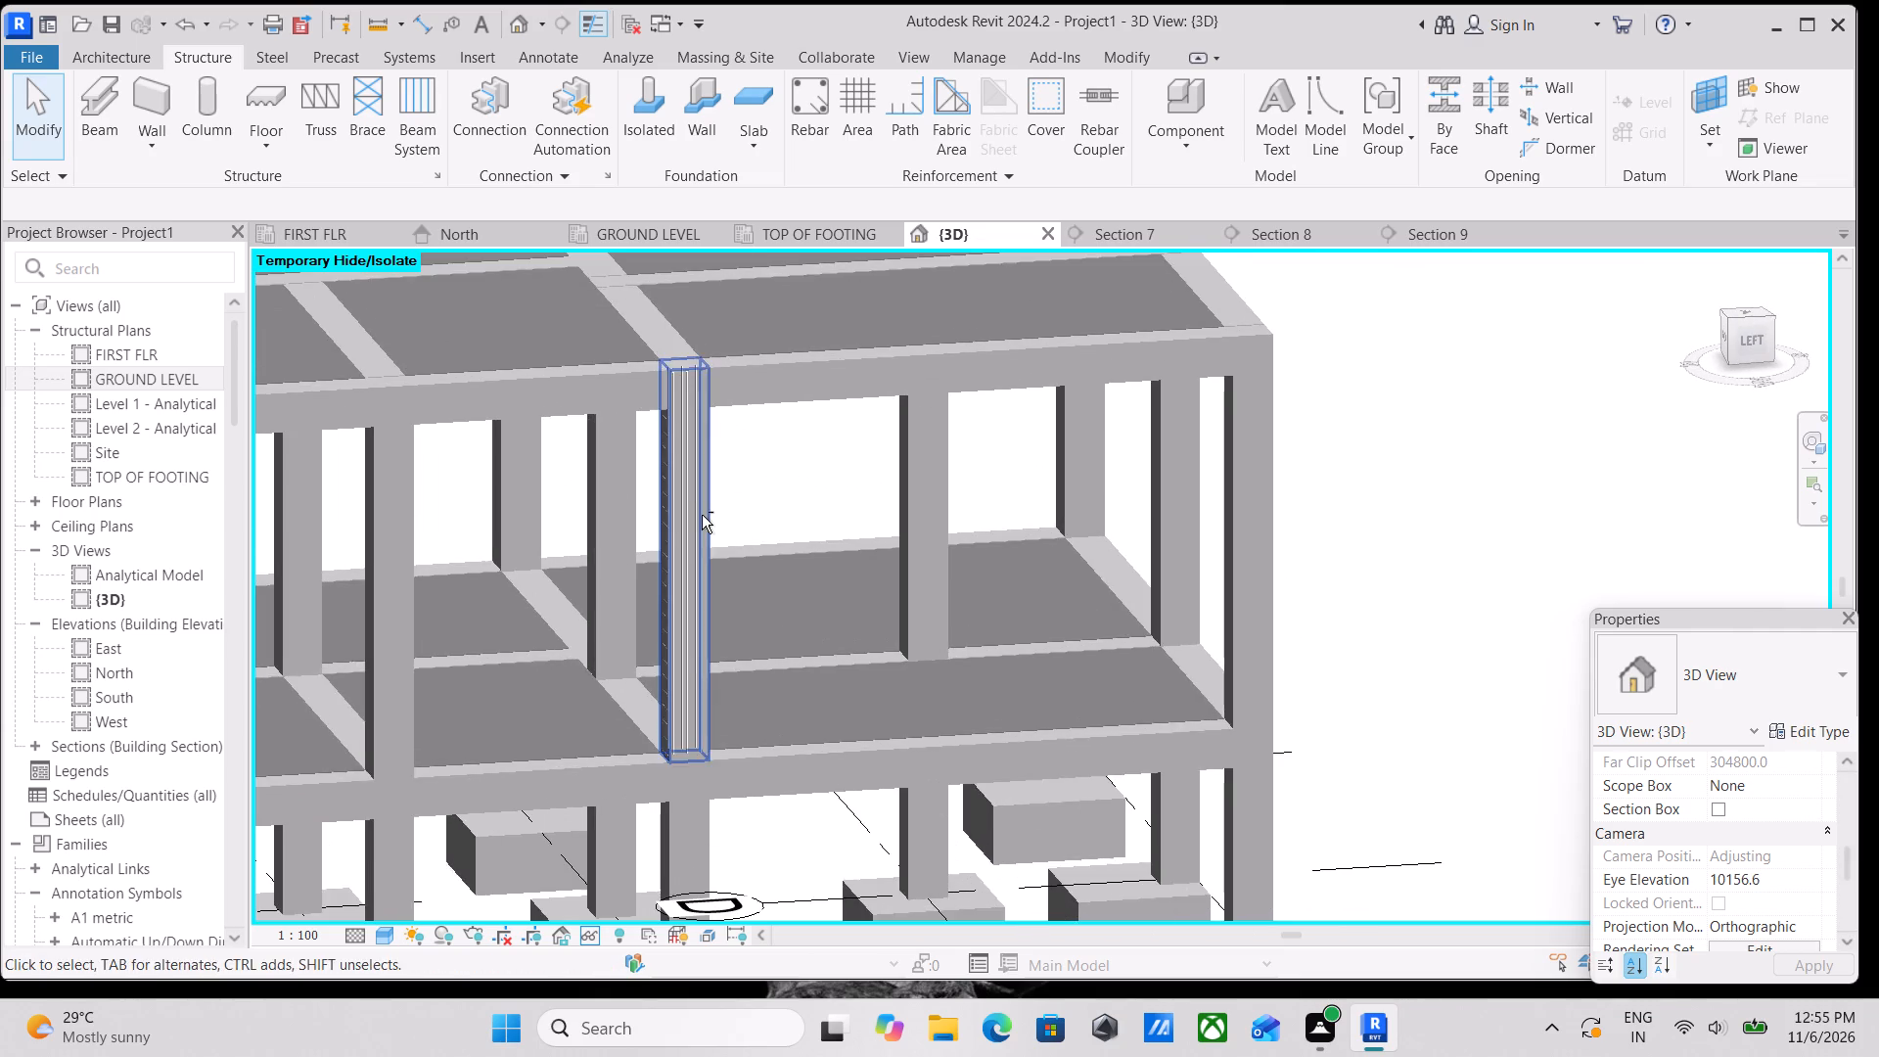
middle_click_drag(702, 515, 595, 522, "shift")
middle_click_drag(594, 522, 1055, 546)
scroll(741, 404, "up", 4)
middle_click_drag(819, 478, 763, 477, "shift")
middle_click_drag(762, 477, 867, 846)
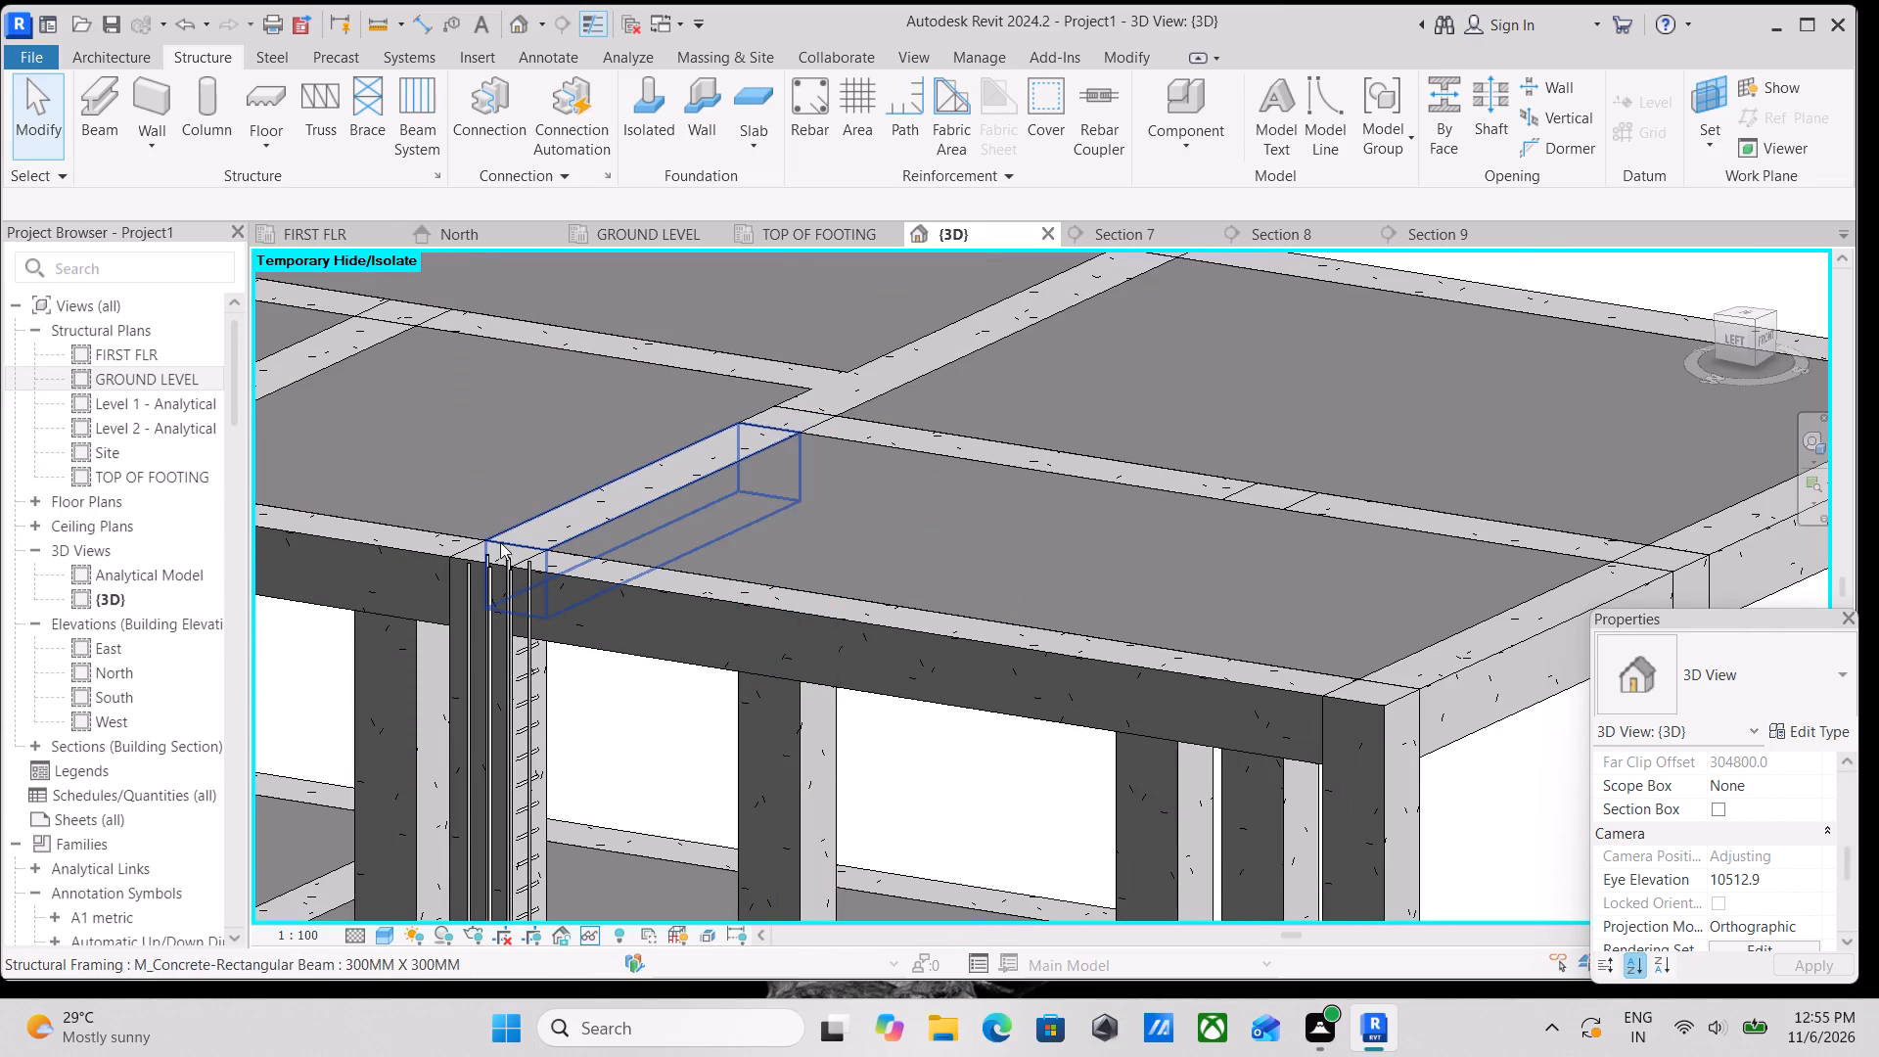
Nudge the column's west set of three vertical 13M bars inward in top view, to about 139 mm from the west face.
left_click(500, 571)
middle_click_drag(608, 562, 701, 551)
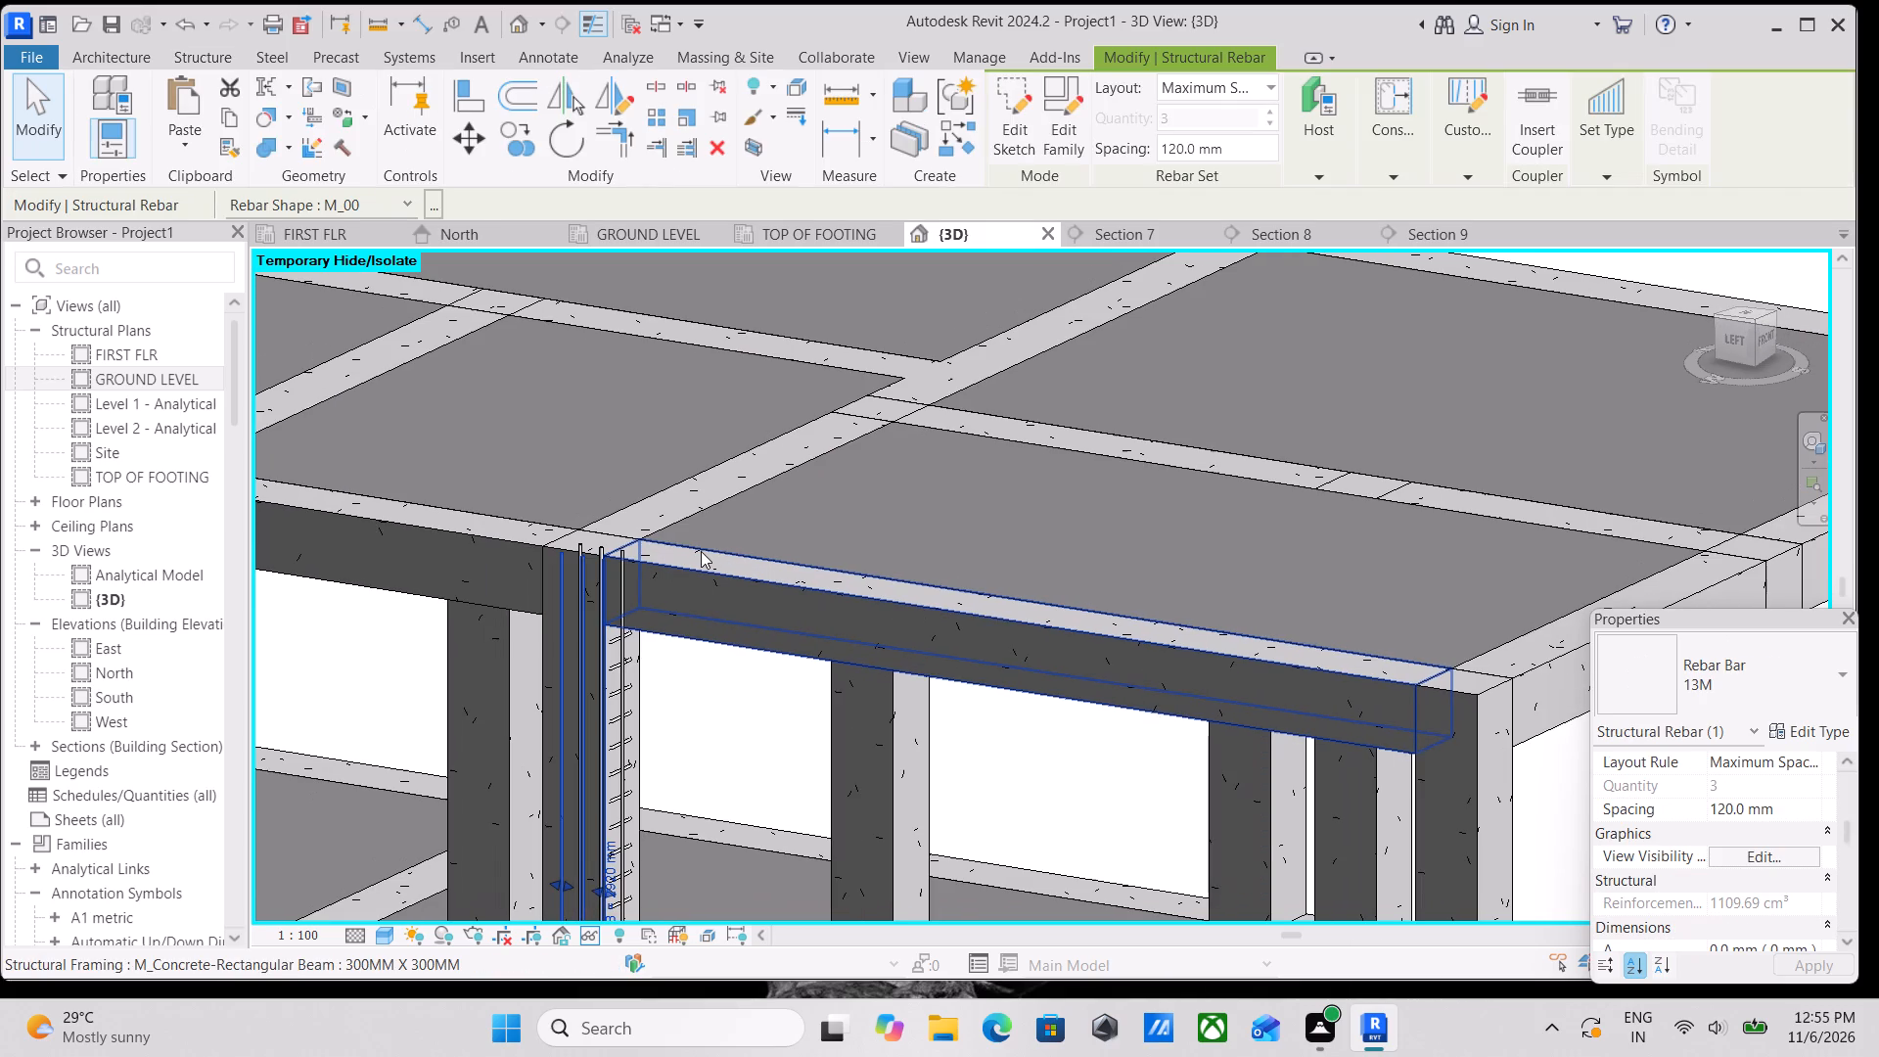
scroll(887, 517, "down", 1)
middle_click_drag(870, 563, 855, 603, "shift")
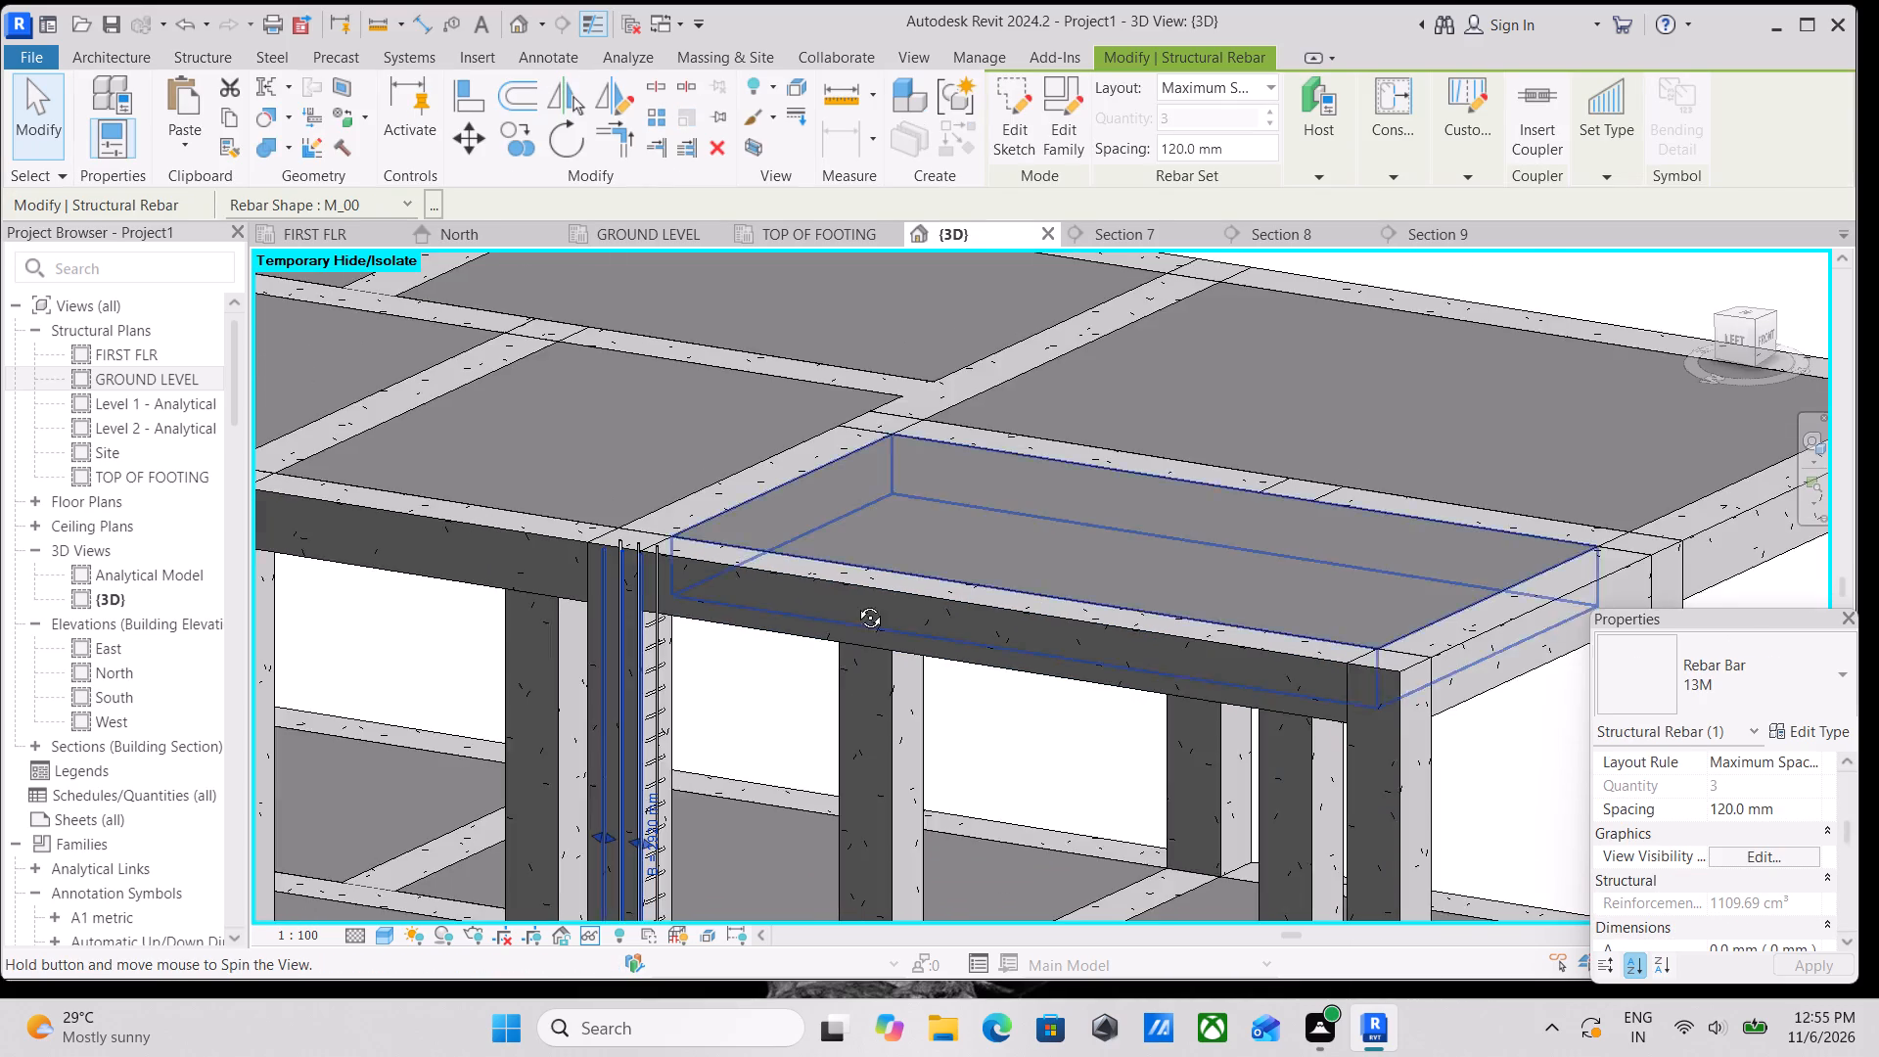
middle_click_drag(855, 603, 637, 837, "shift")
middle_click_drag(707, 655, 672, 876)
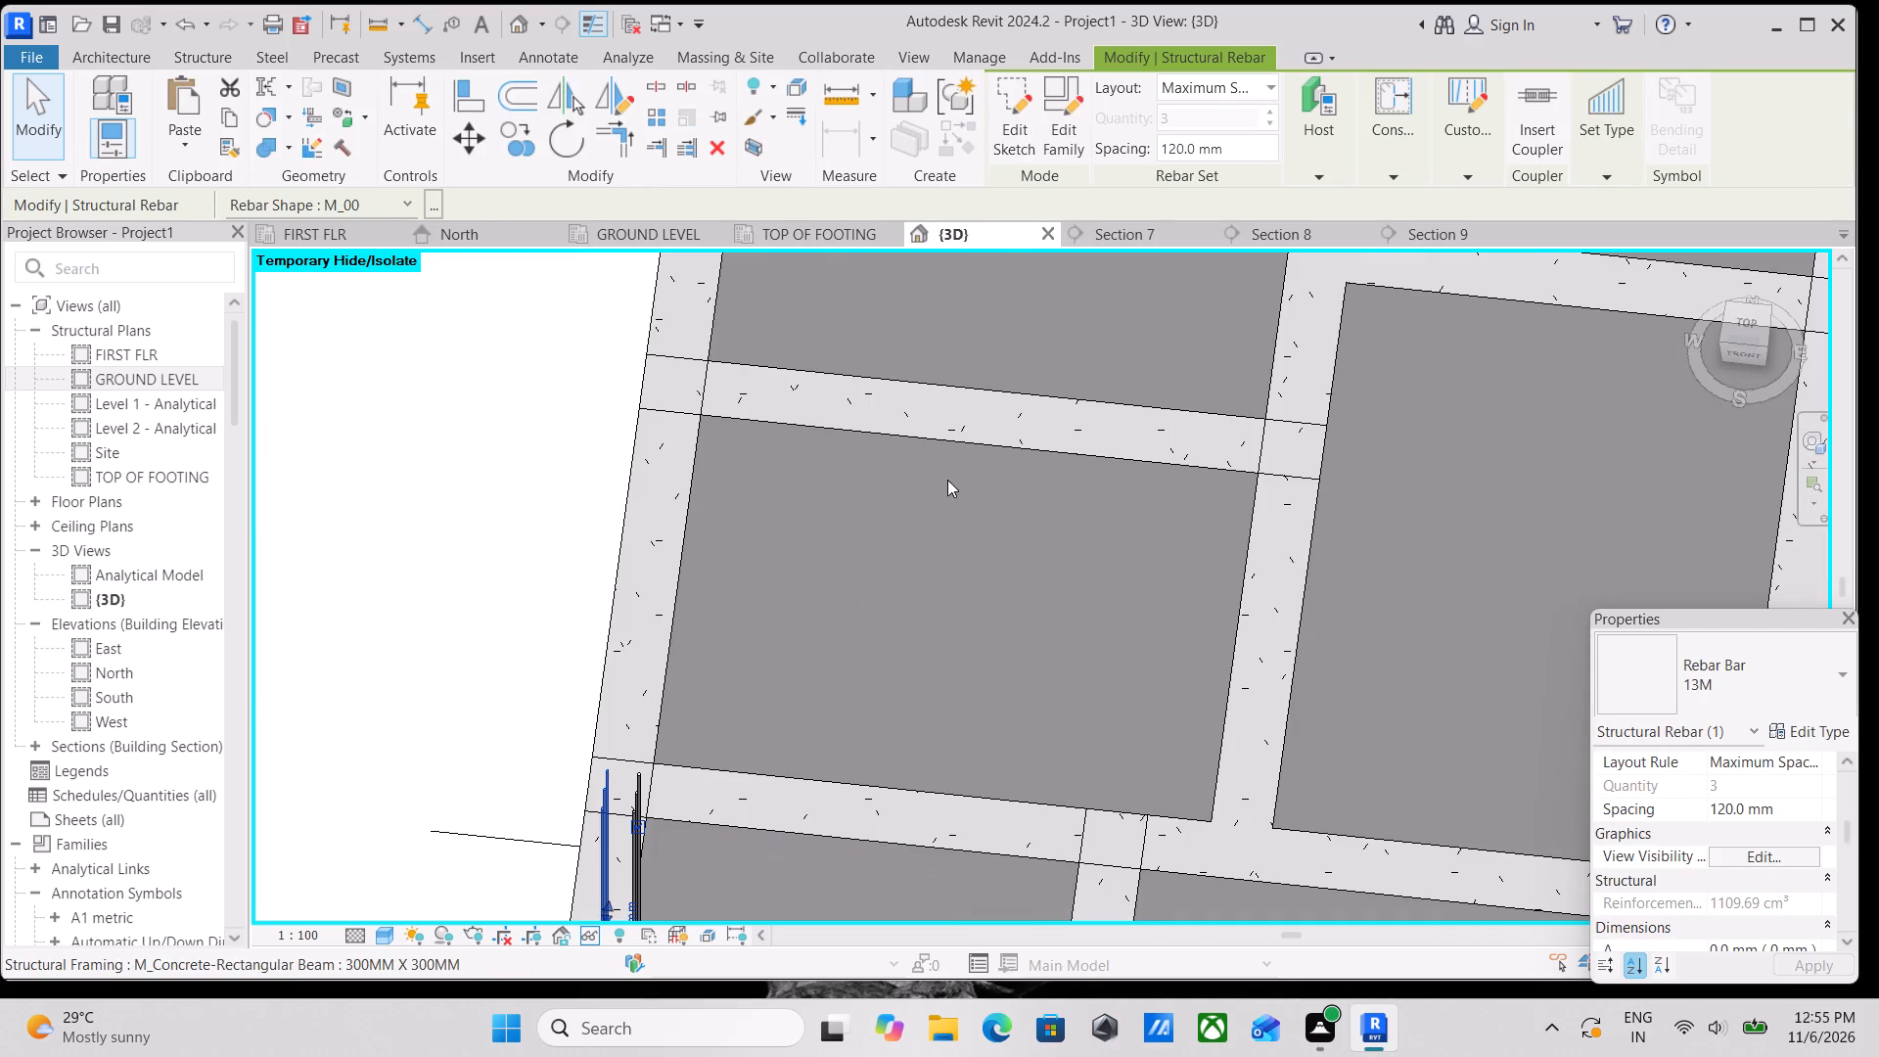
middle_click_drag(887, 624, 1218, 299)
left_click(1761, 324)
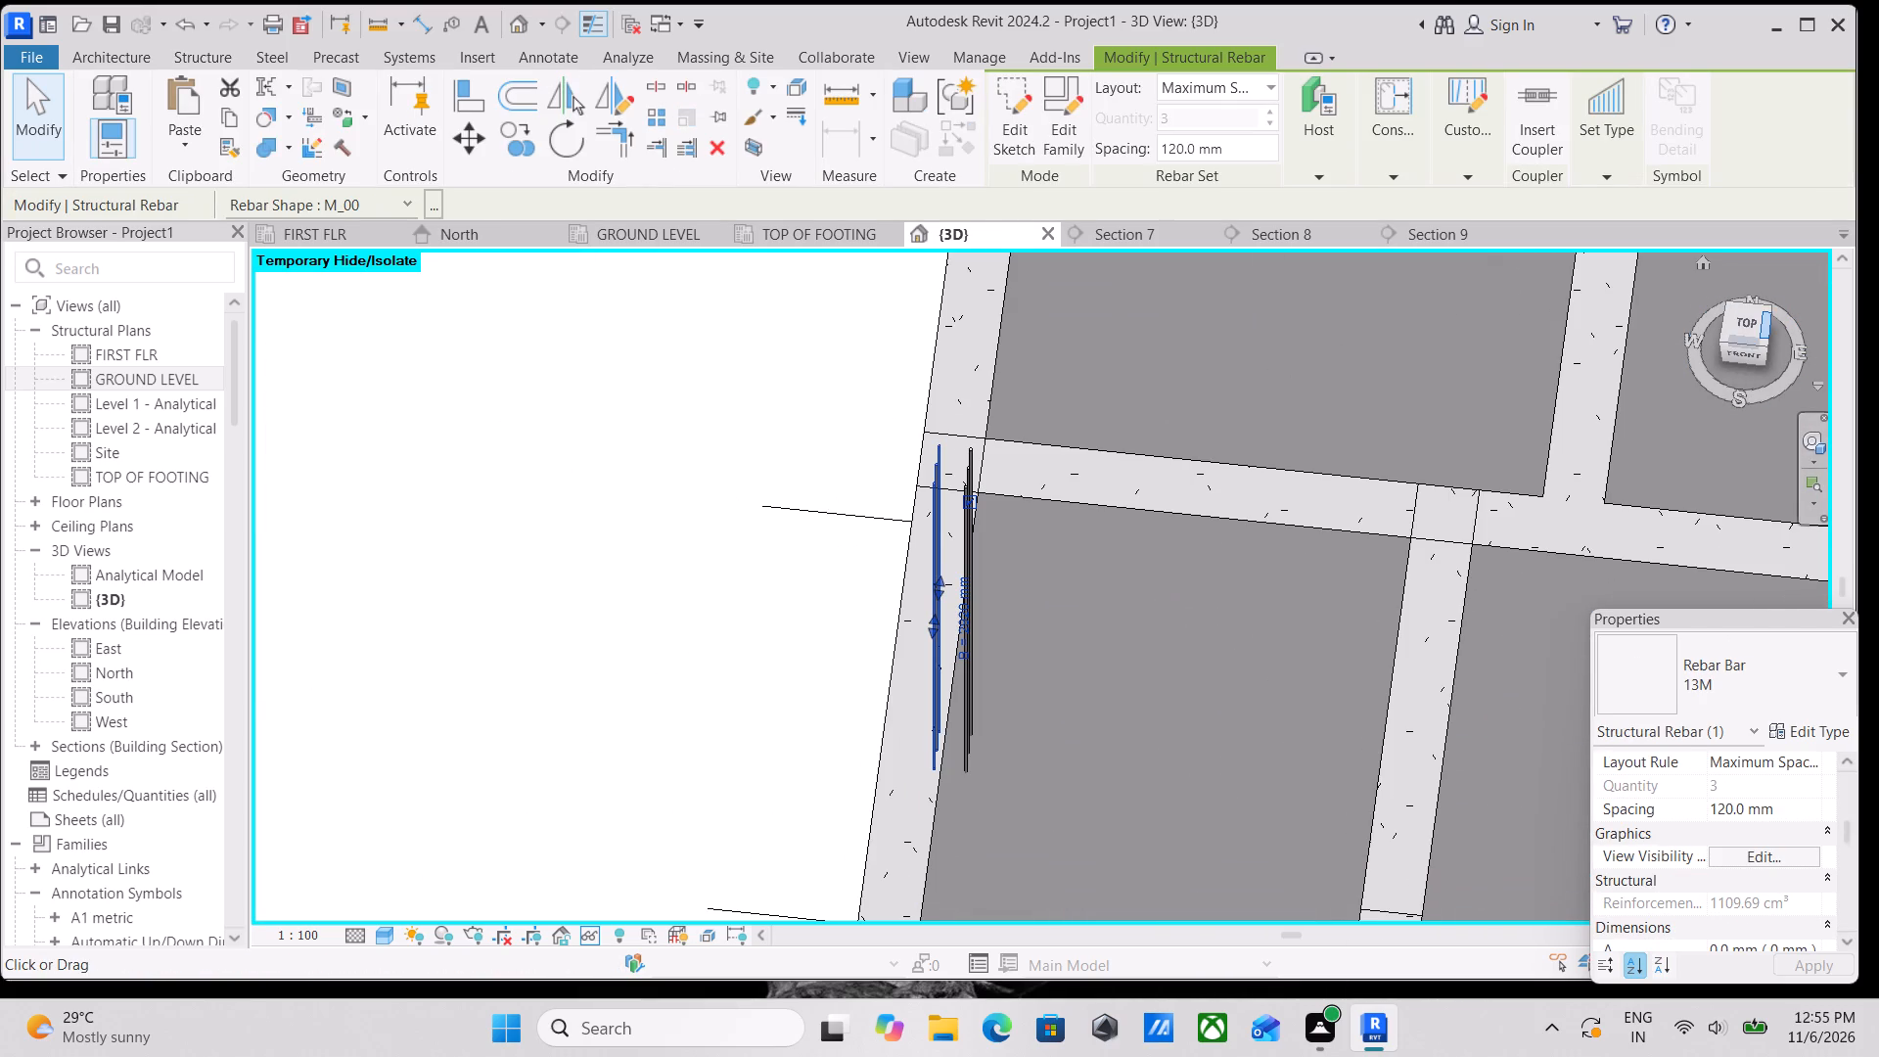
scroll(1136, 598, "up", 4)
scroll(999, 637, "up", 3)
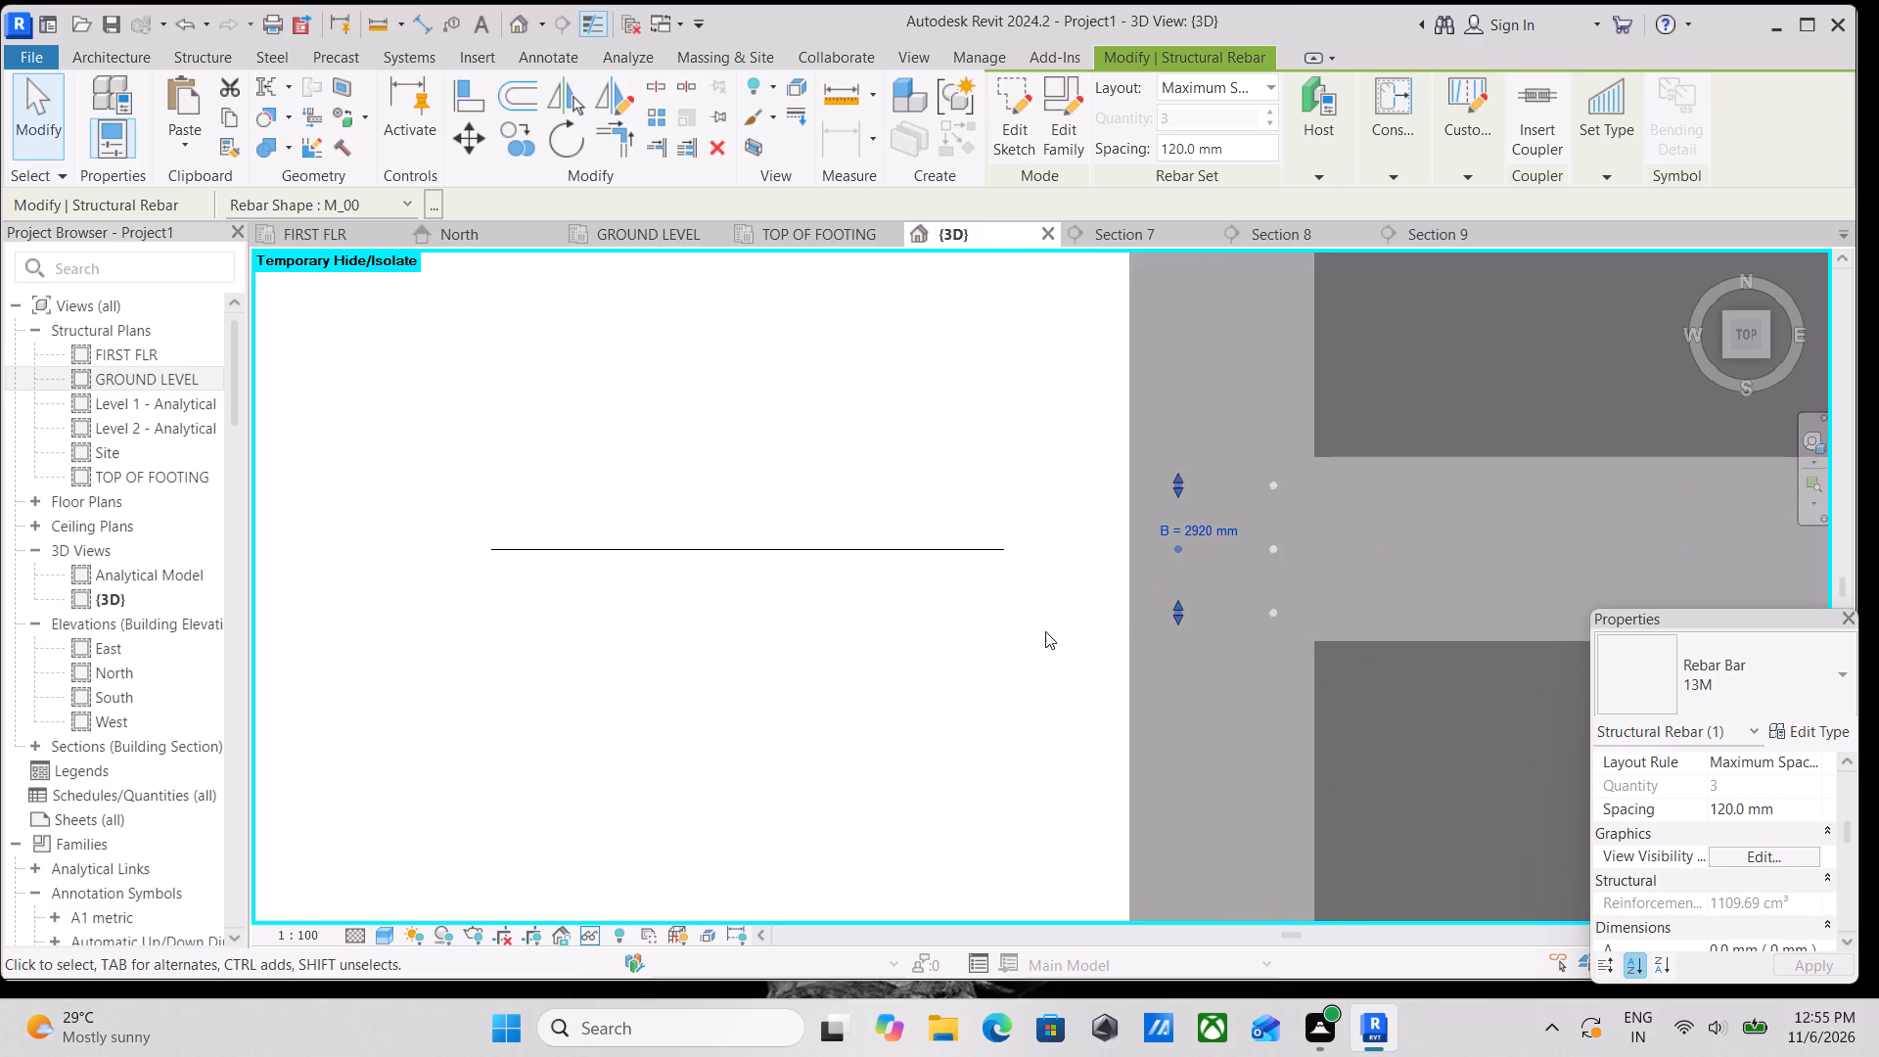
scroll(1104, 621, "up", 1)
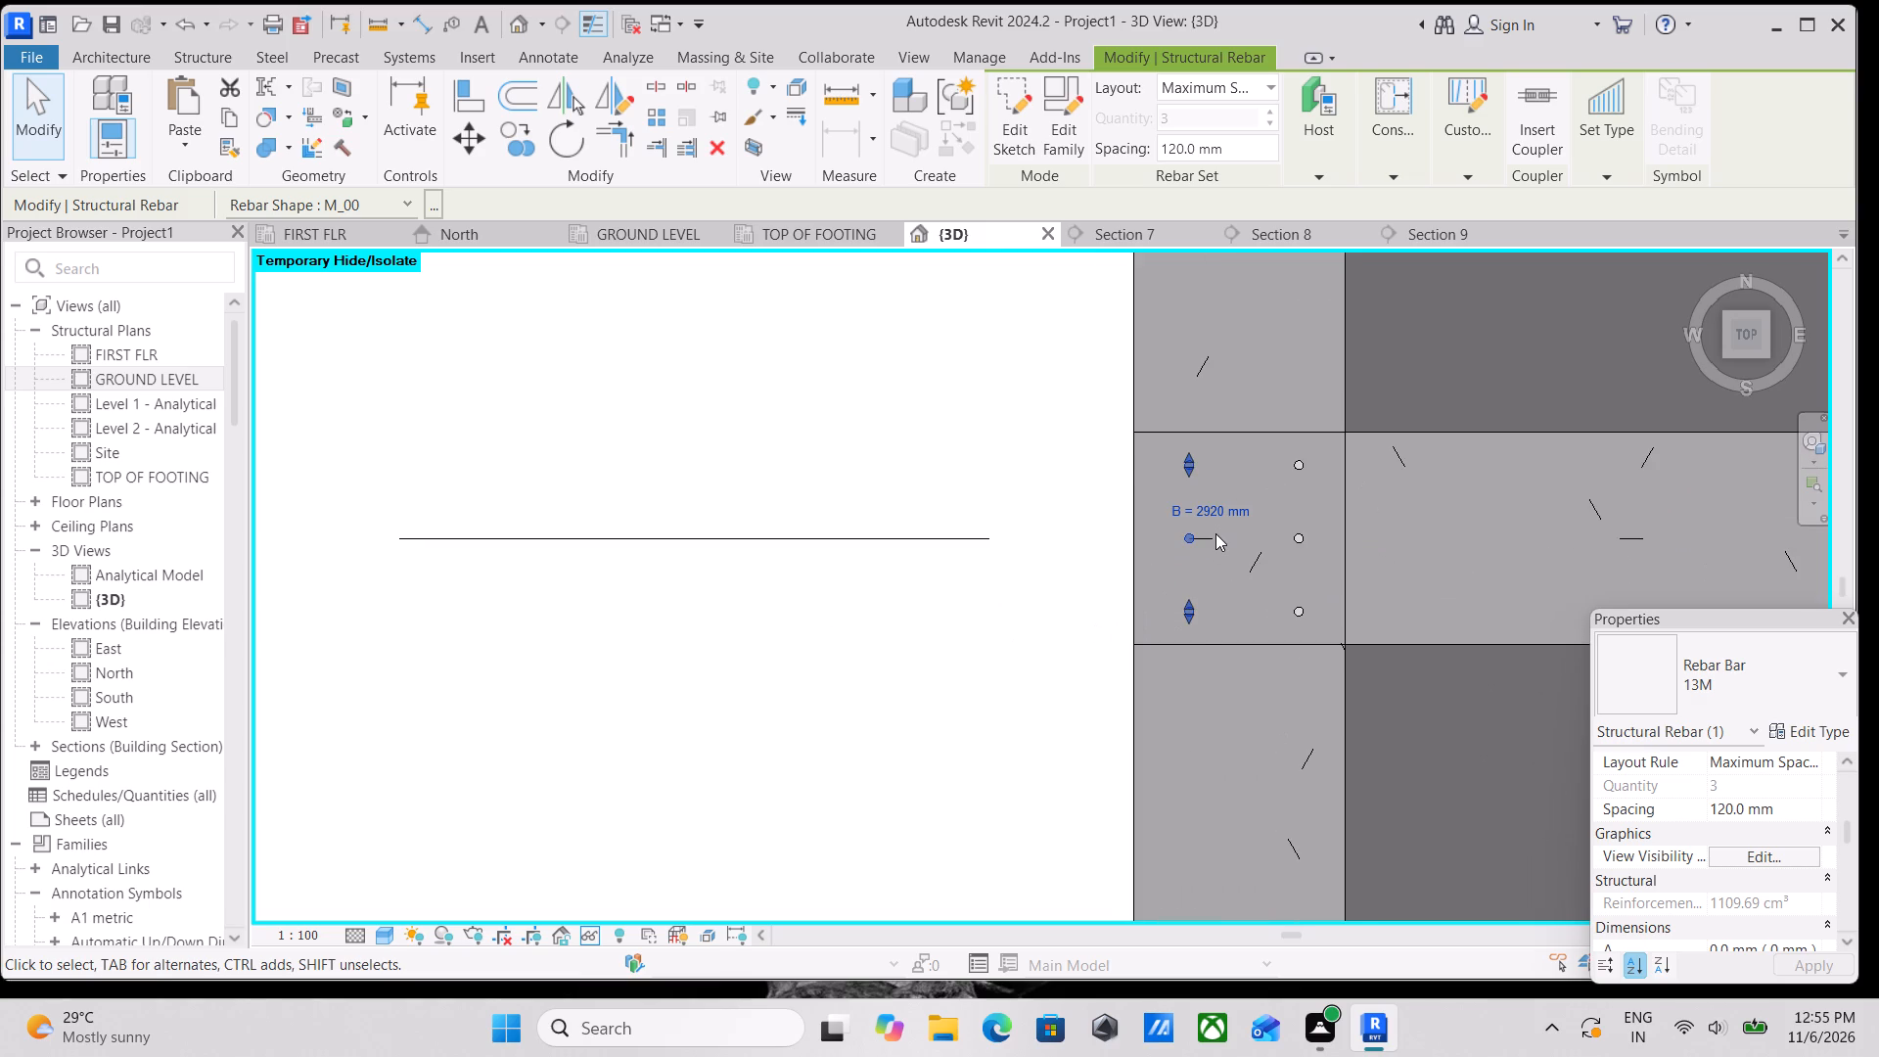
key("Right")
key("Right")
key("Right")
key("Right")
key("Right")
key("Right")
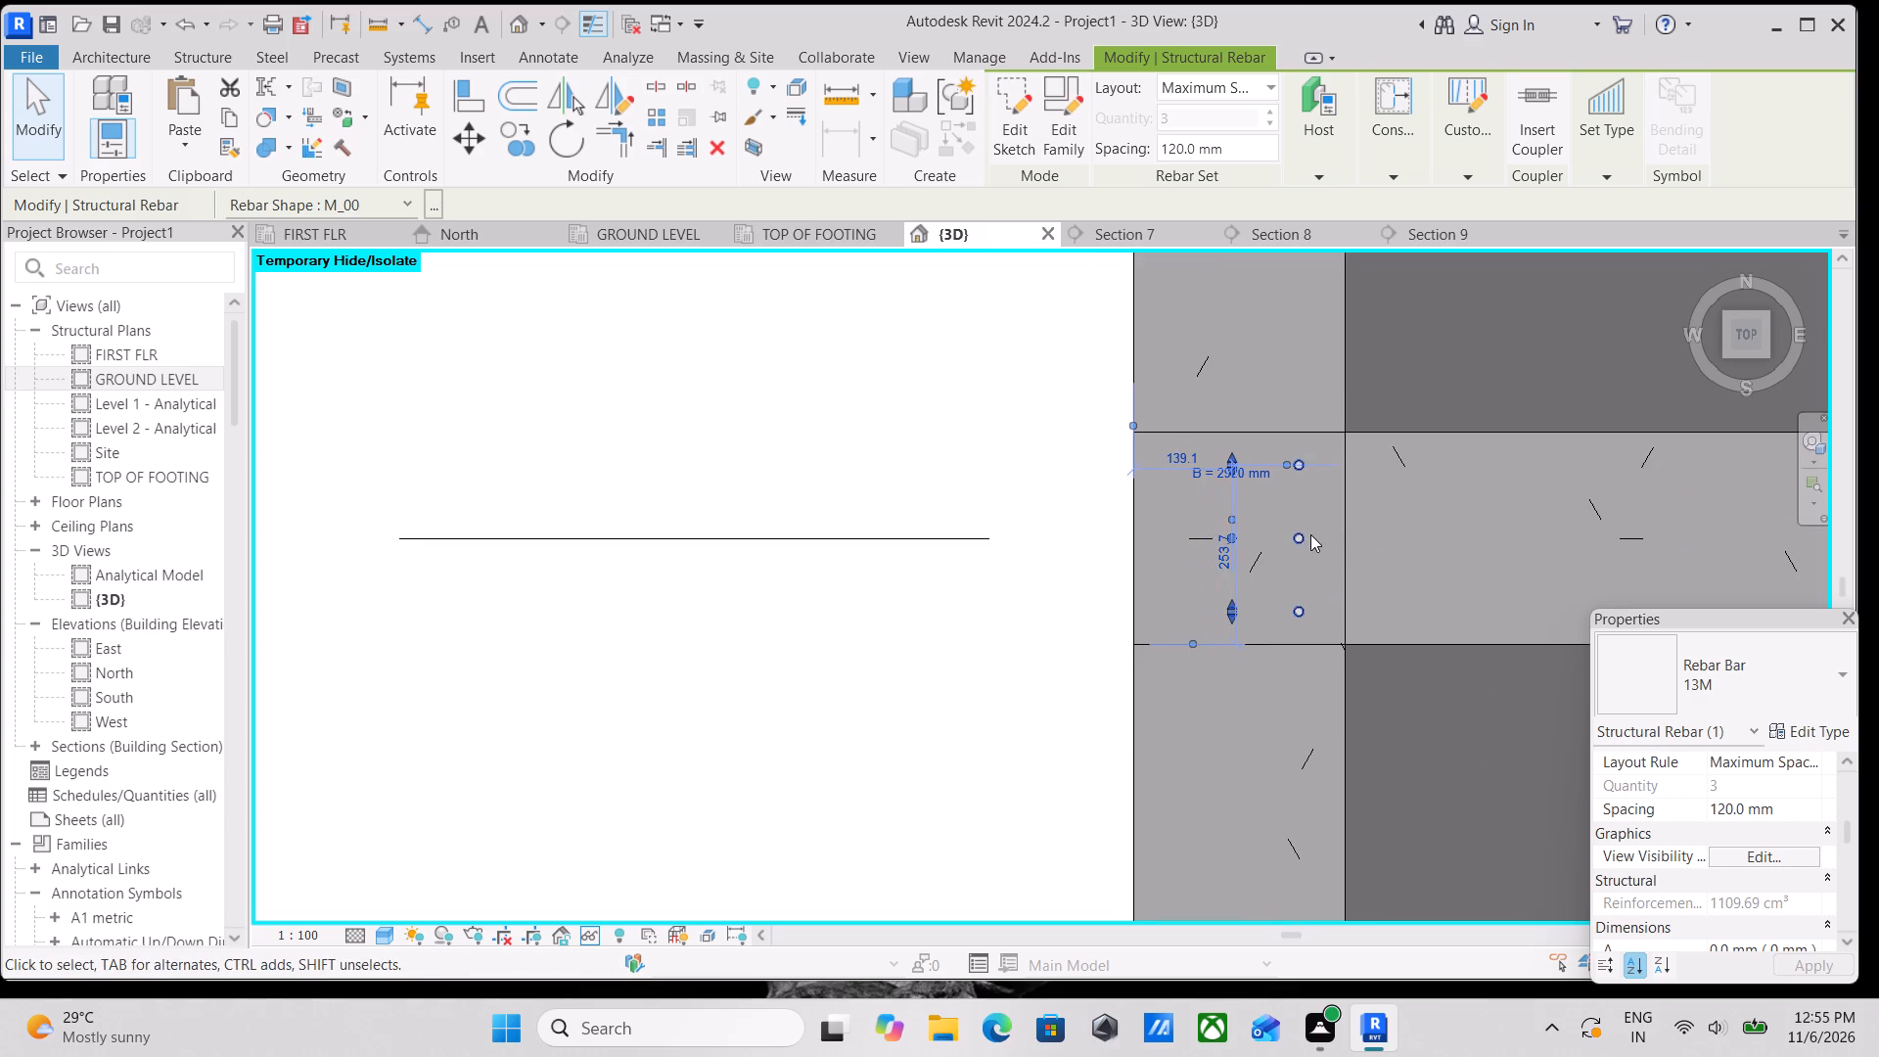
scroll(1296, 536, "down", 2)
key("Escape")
Nudge the west set of three vertical 13M bars outward to about 69 mm from the column's west face.
scroll(1264, 663, "down", 1)
scroll(1274, 637, "up", 1)
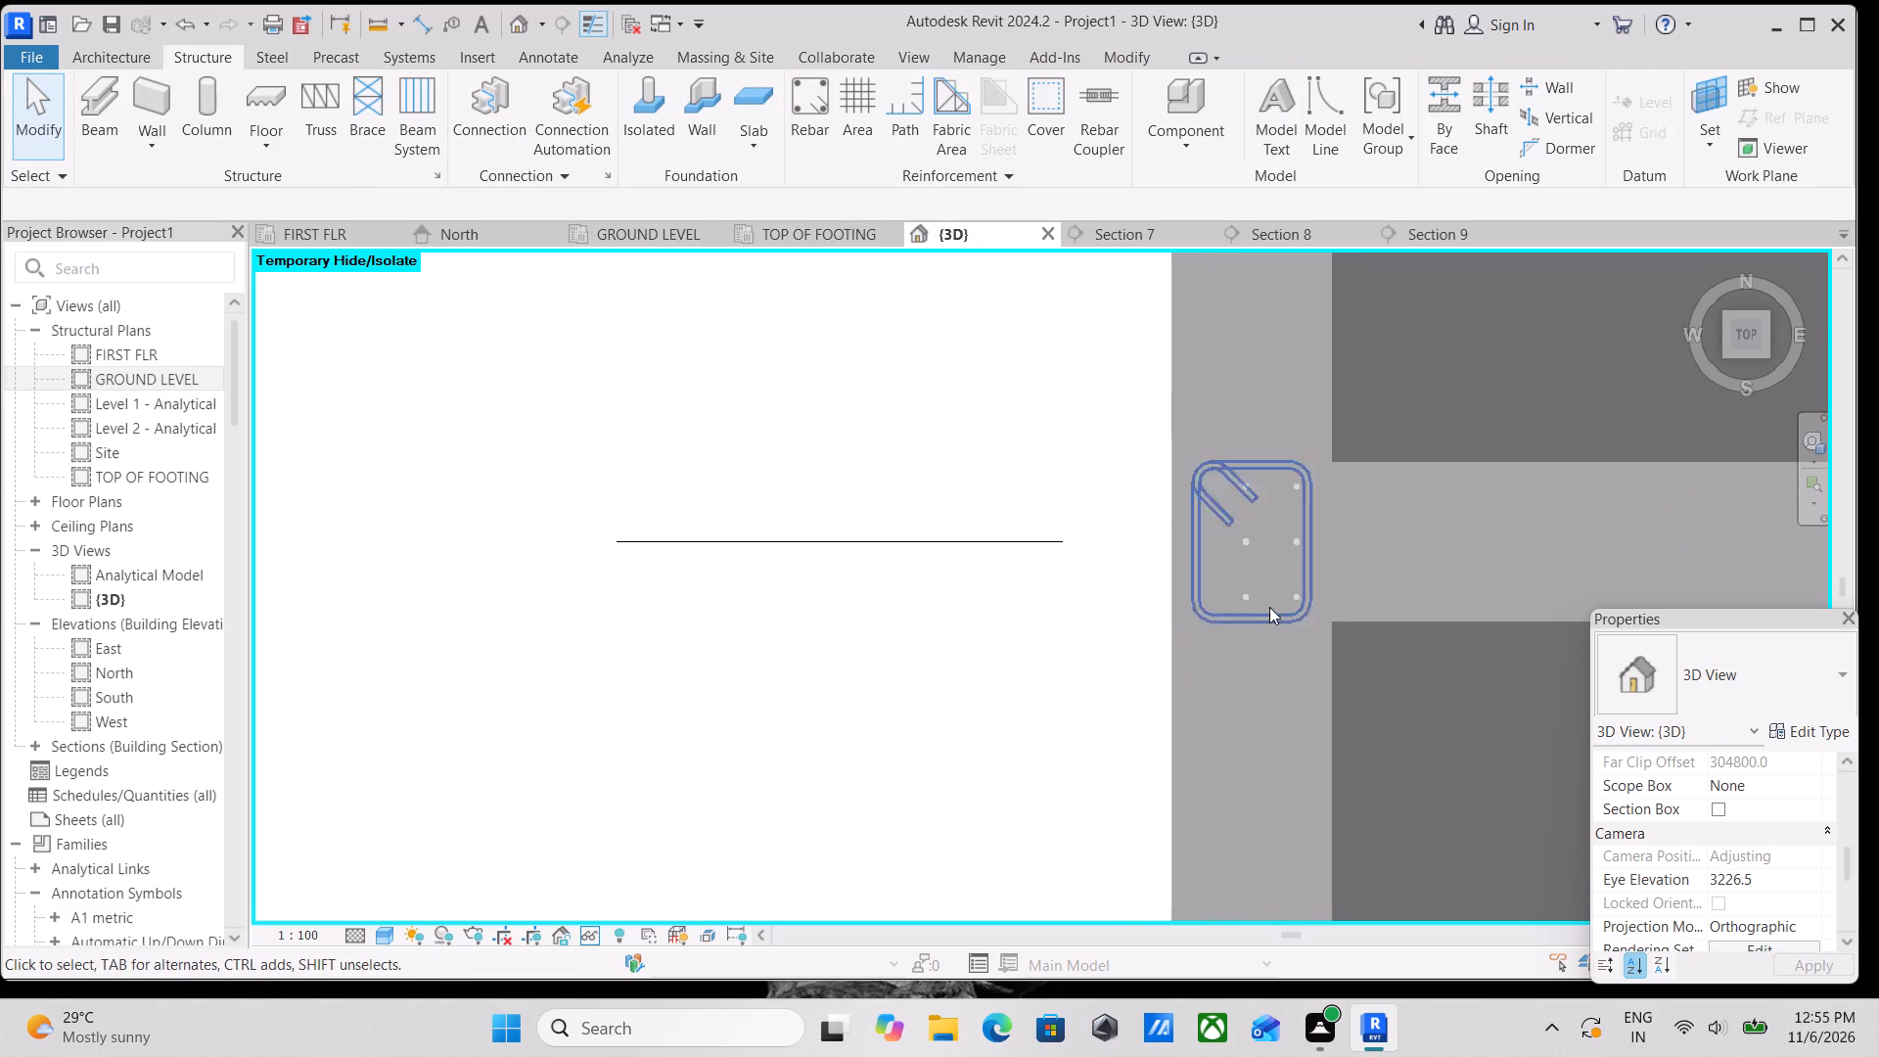
scroll(1266, 570, "up", 2)
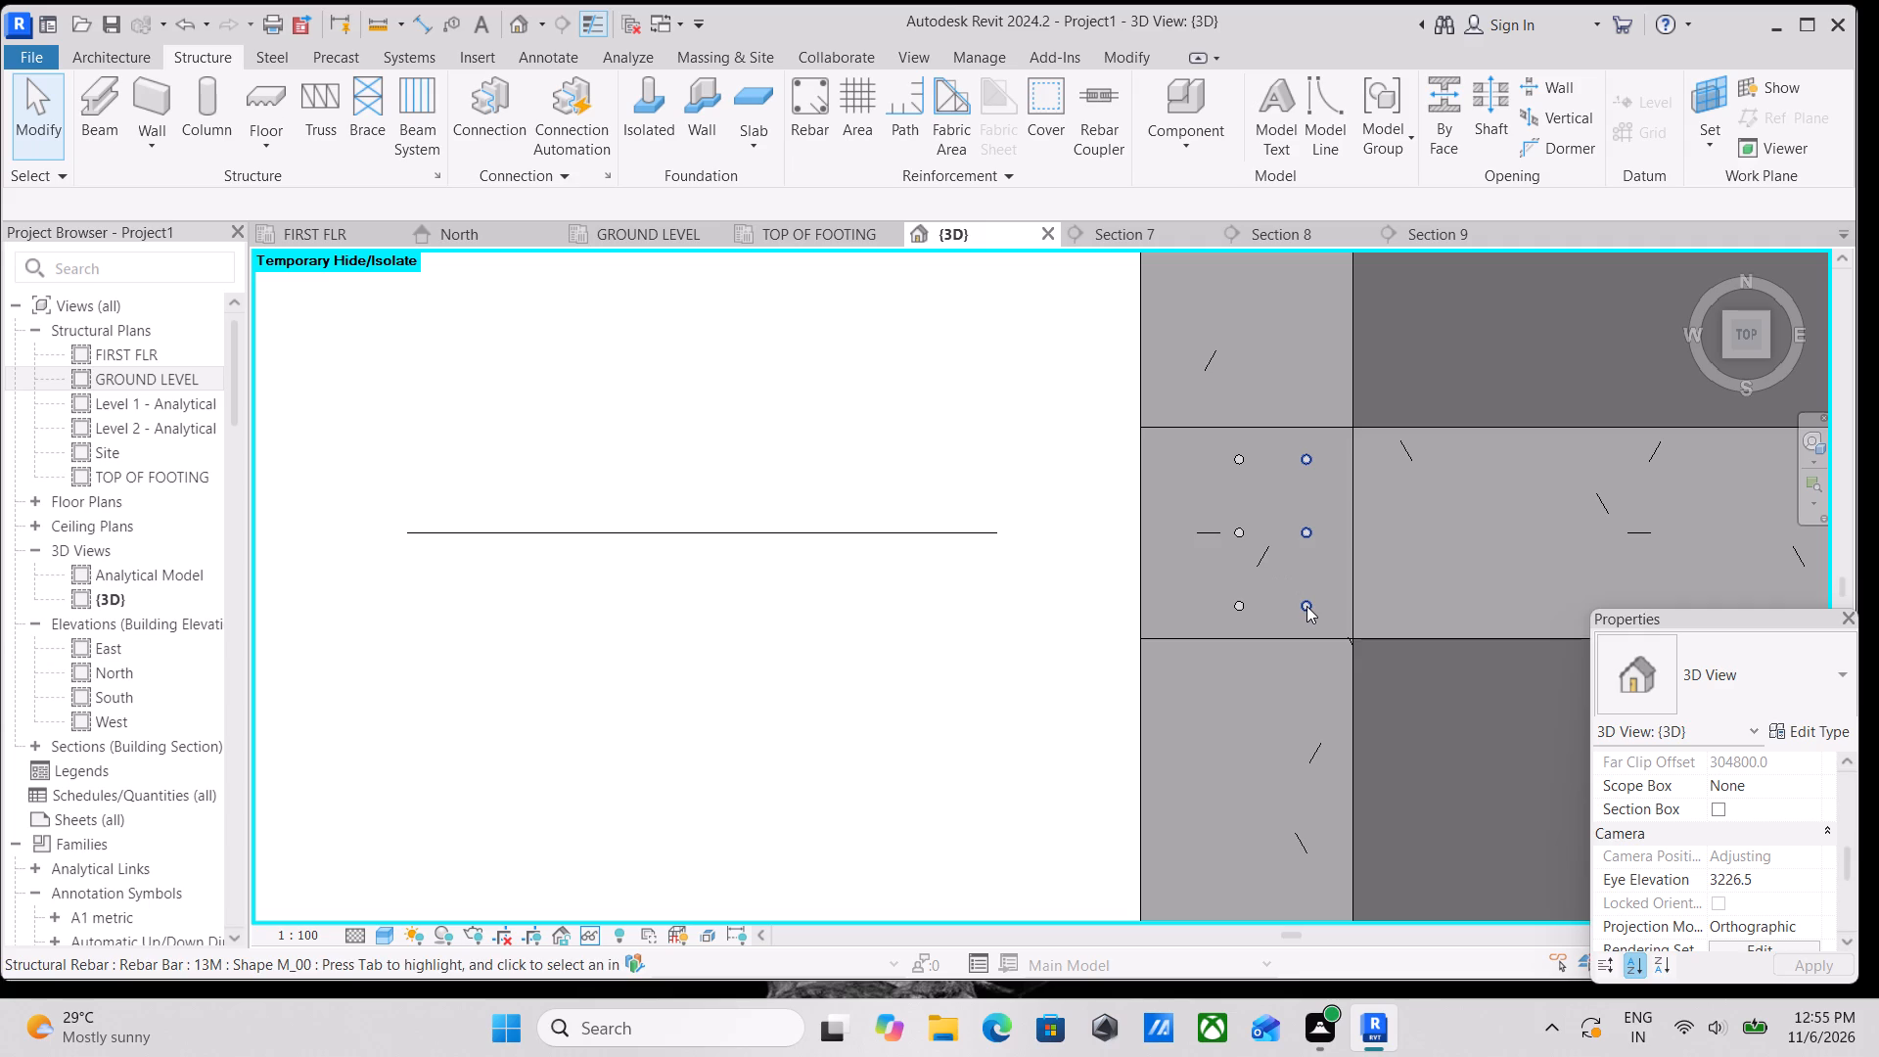
left_click(1306, 606)
left_click(1245, 535)
scroll(1240, 535, "up", 3)
key("Left")
key("Left")
key("Left")
key("Left")
key("Left")
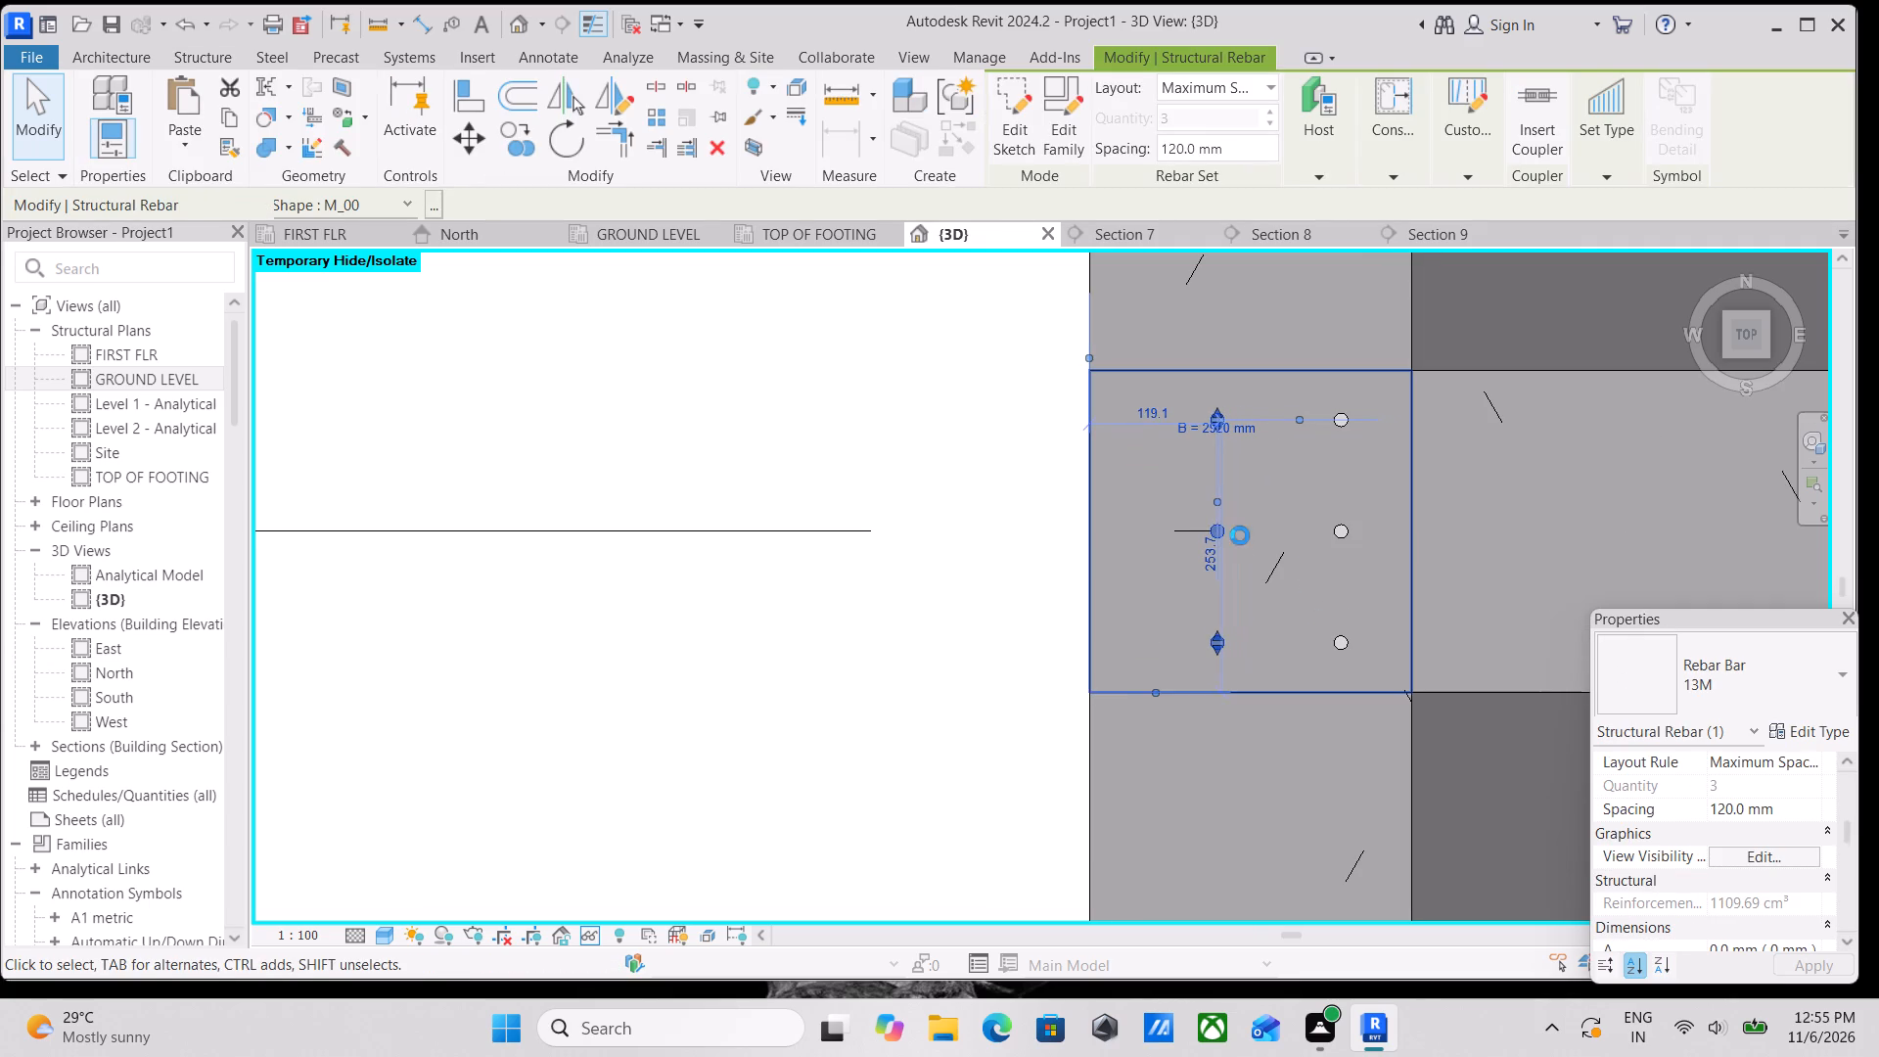
key("Left")
key("Left")
key("Left")
key("Left")
key("Left")
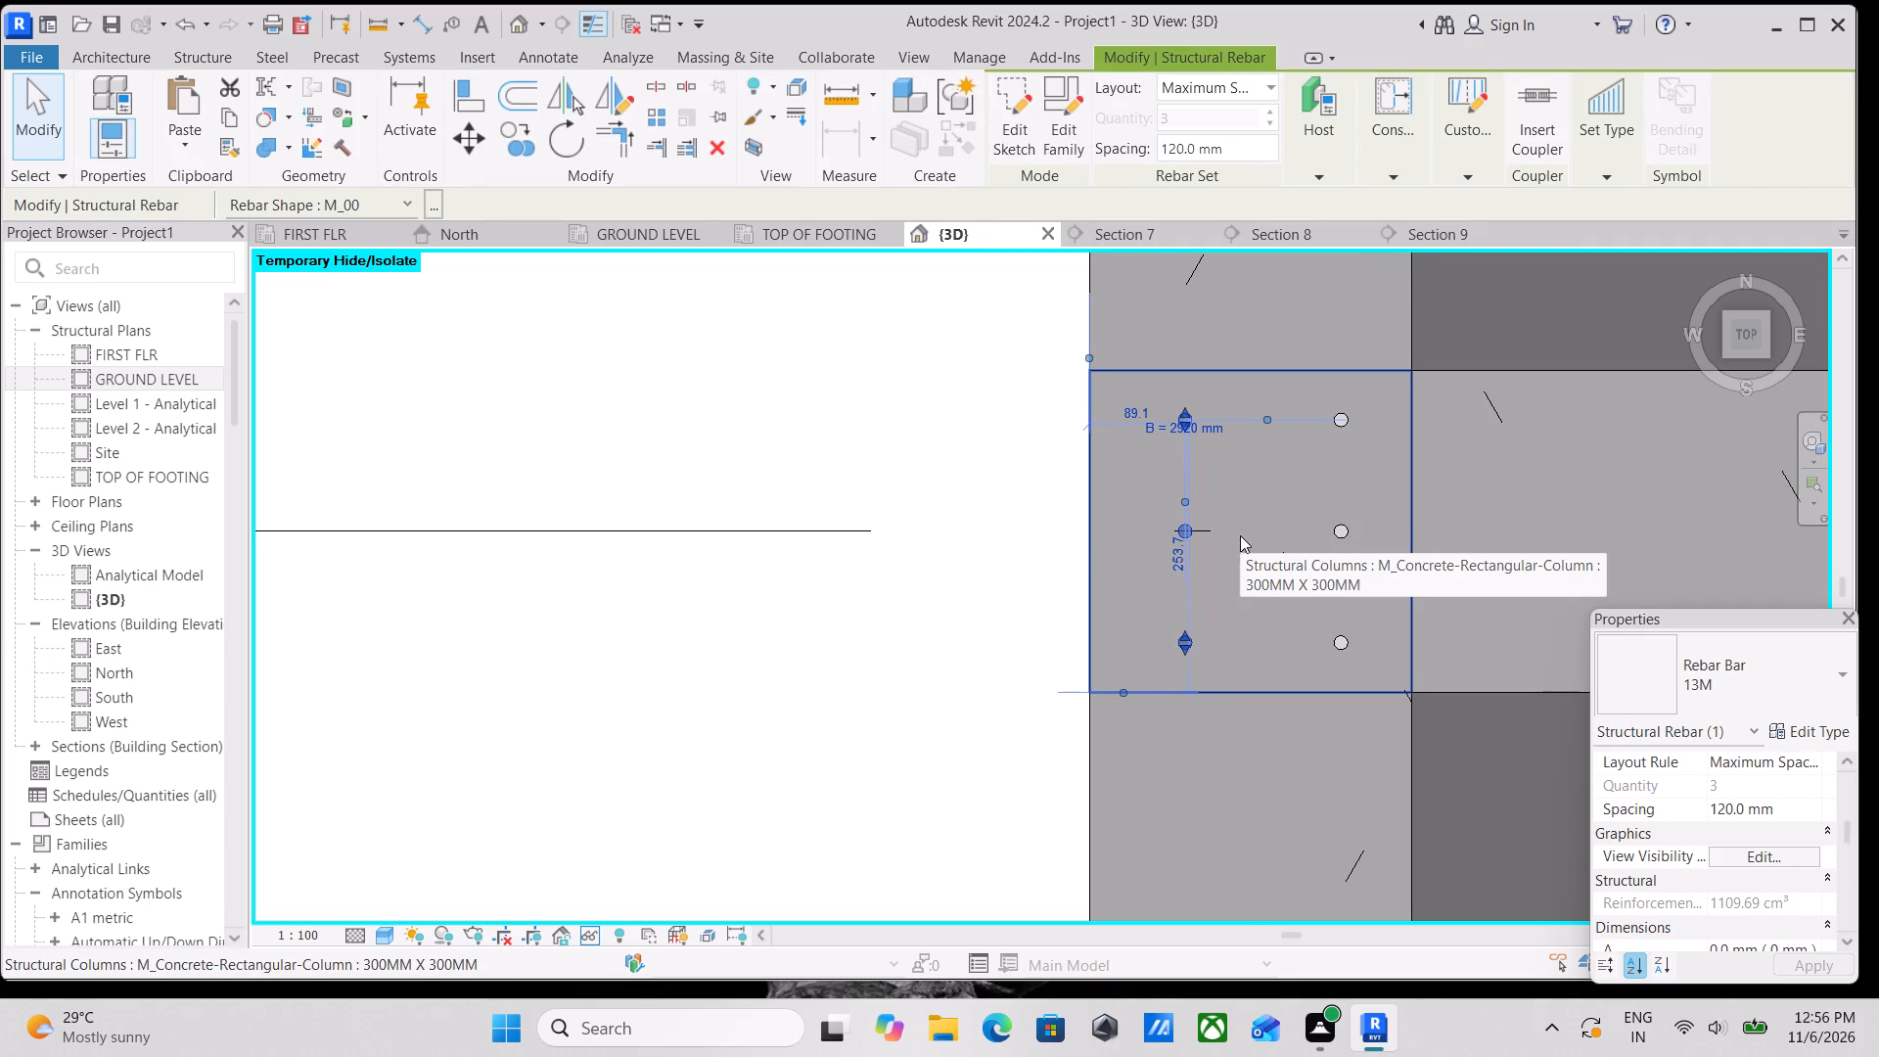
key("Escape")
scroll(1240, 535, "down", 3)
middle_click(1287, 649)
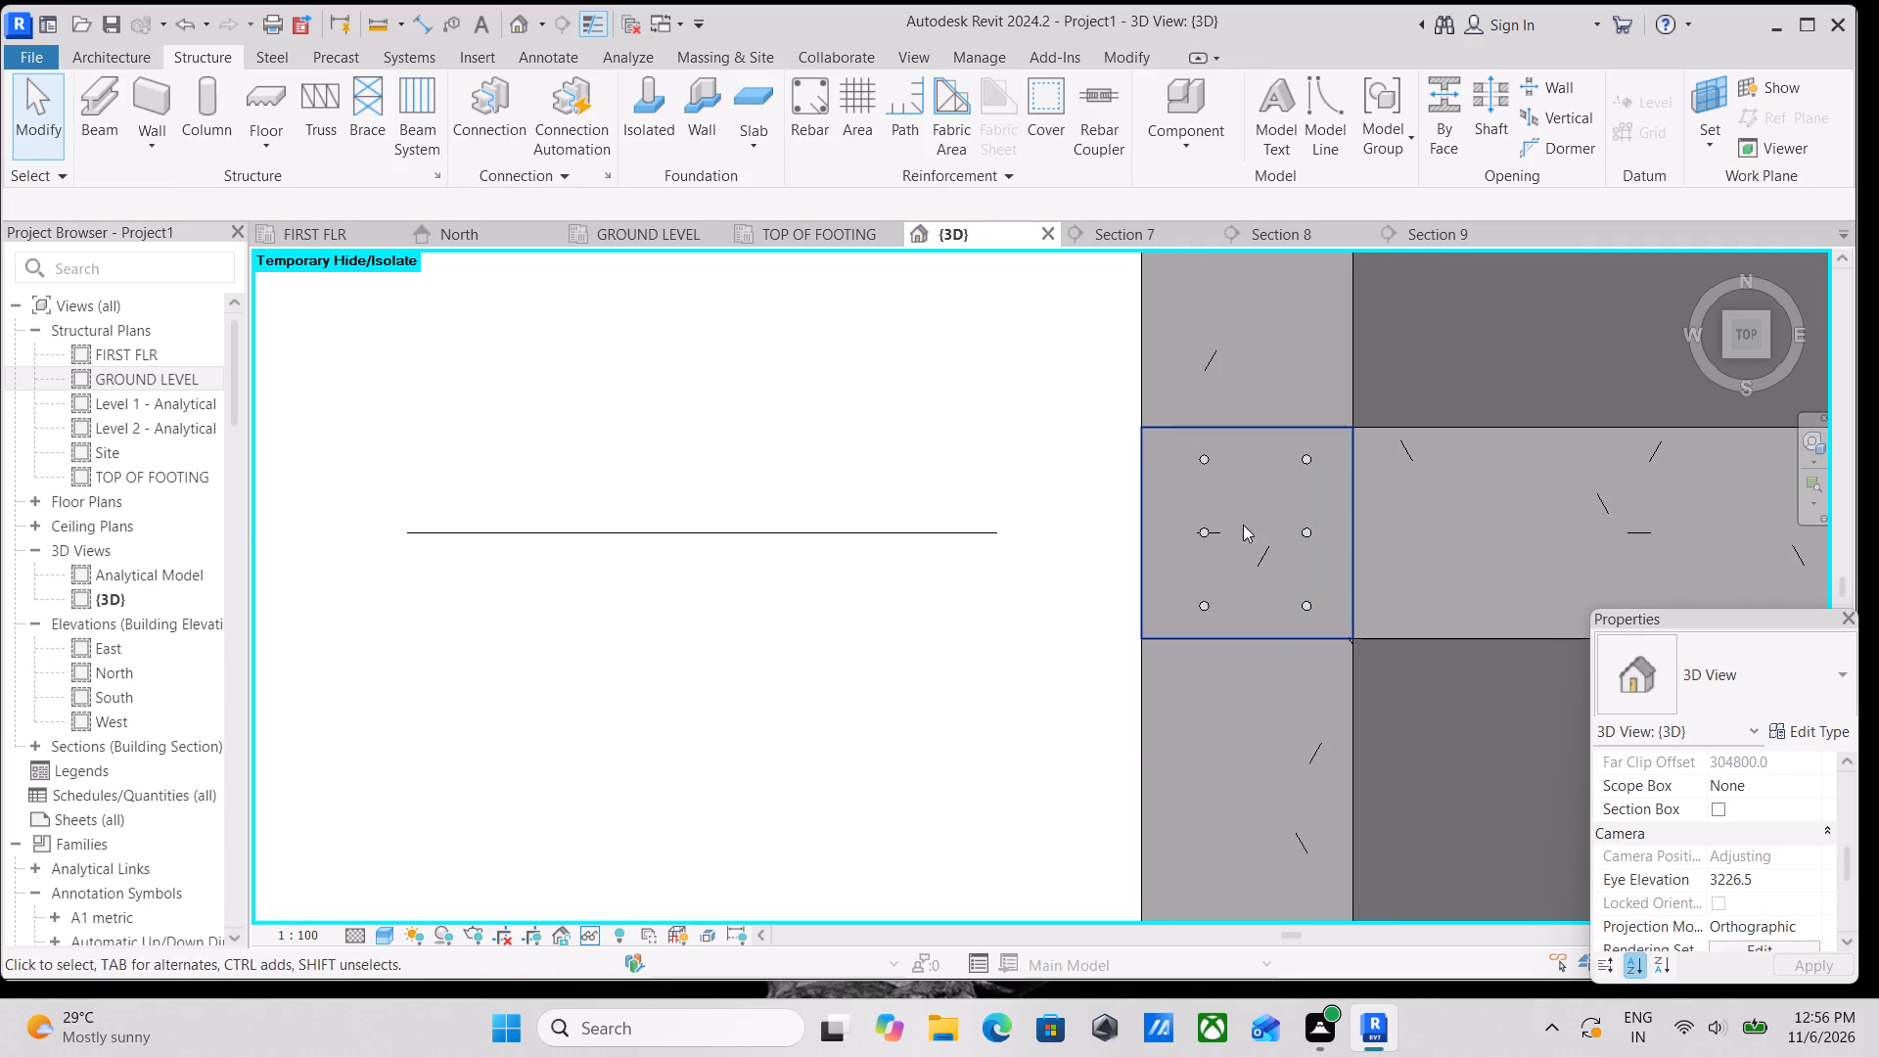
left_click(1208, 533)
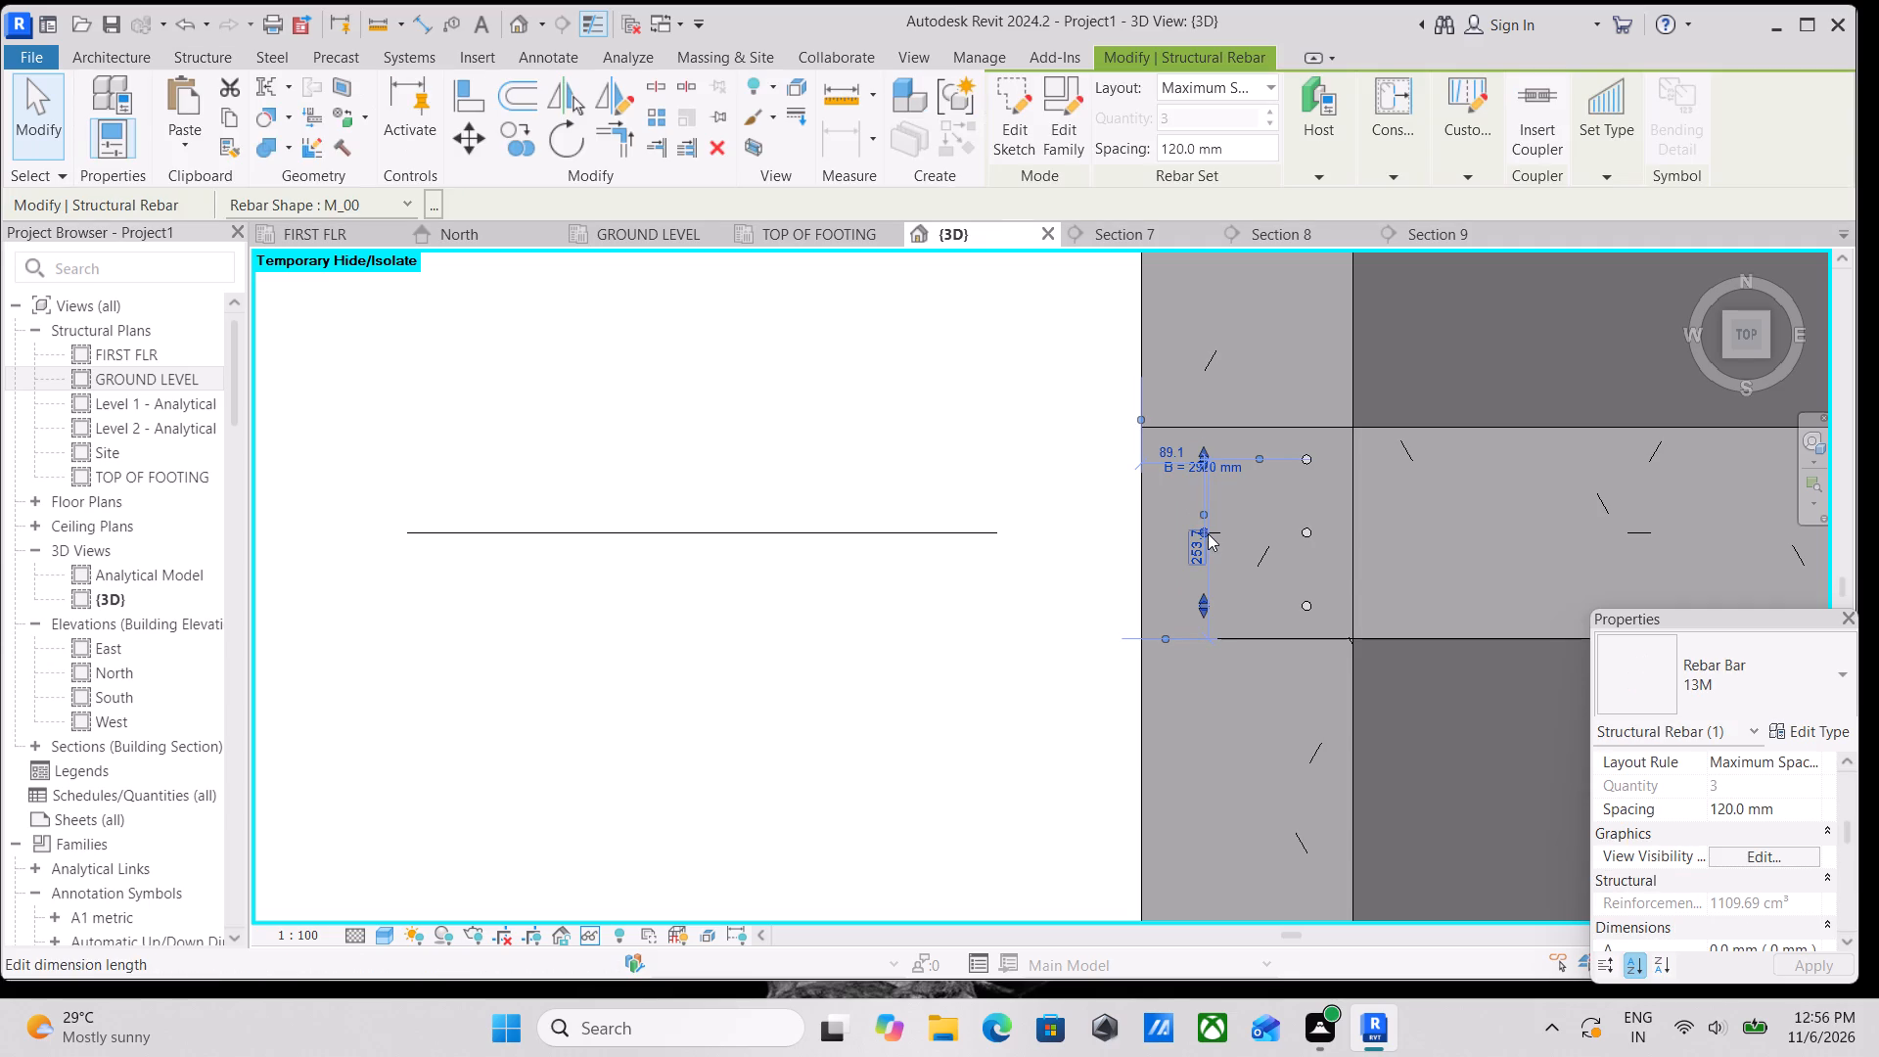
key("Left")
key("Left")
key("Escape")
Check the positions of both vertical bar sets against the M_T1 tie set in top view.
scroll(1279, 491, "down", 2)
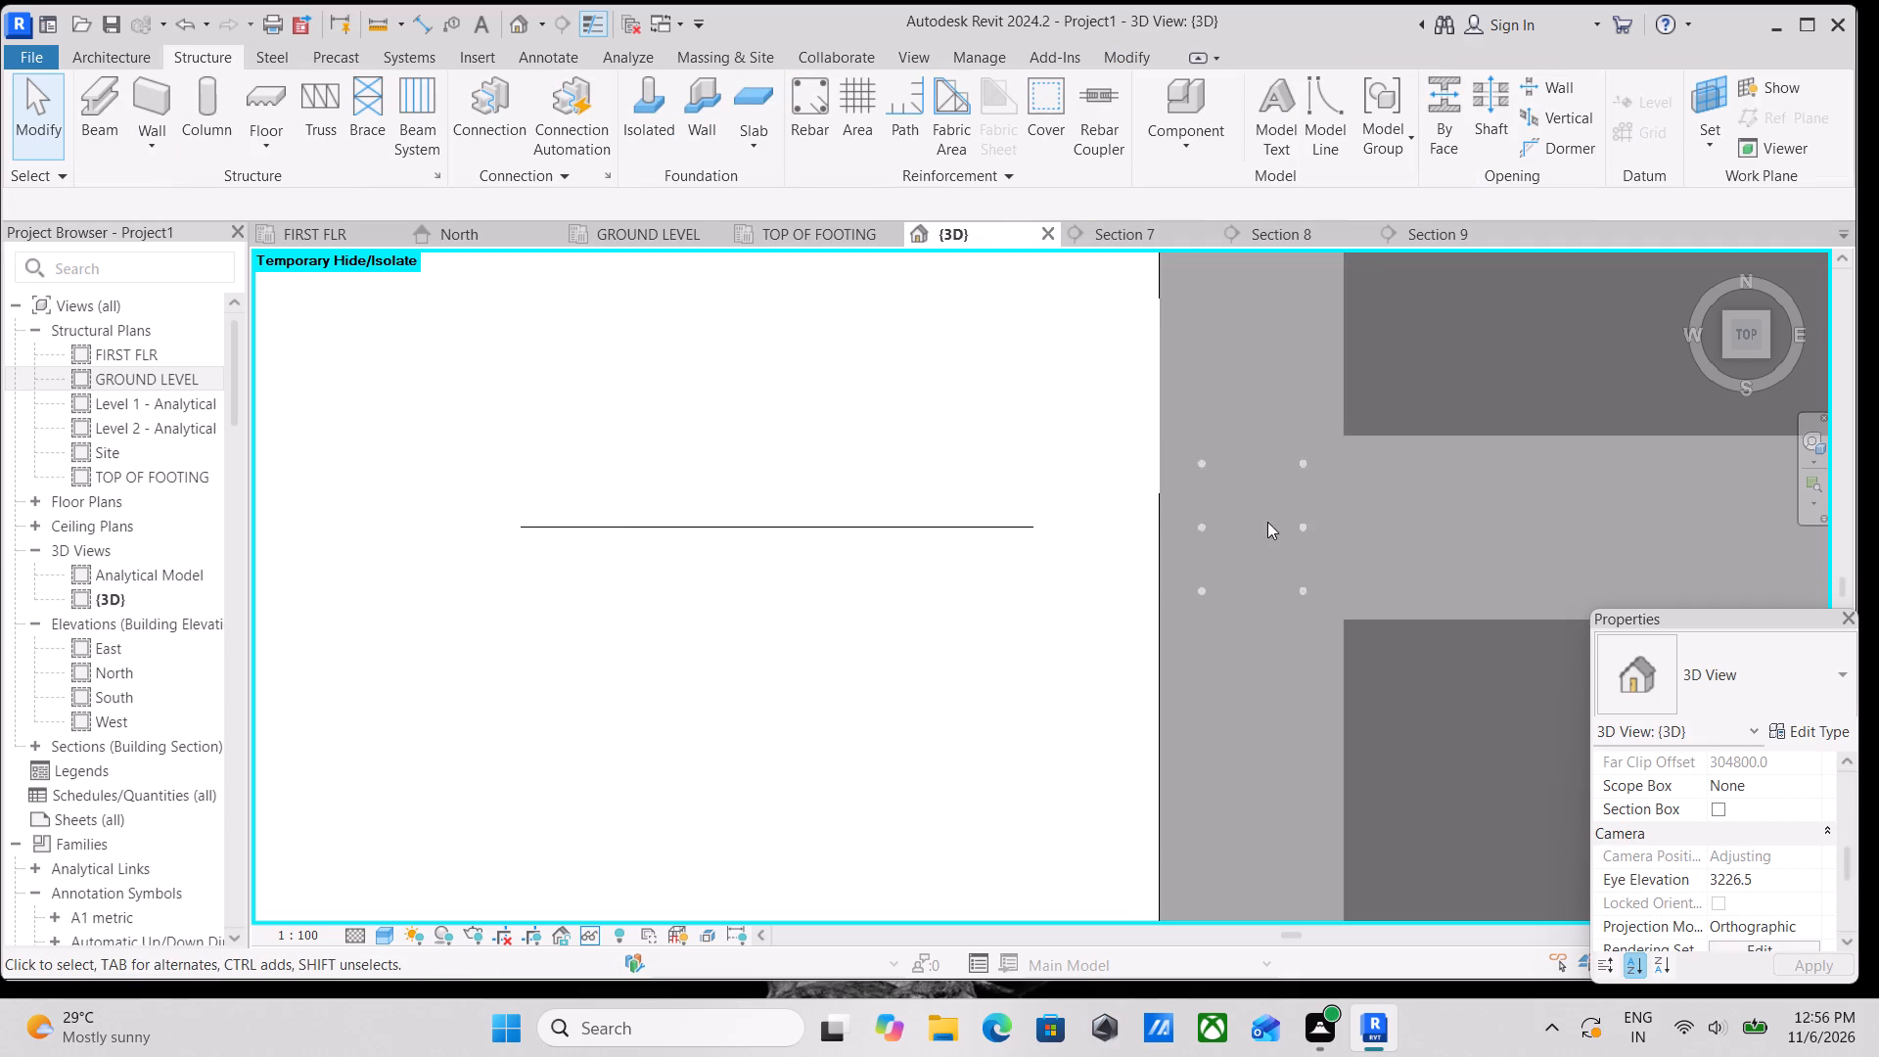
left_click(1299, 592)
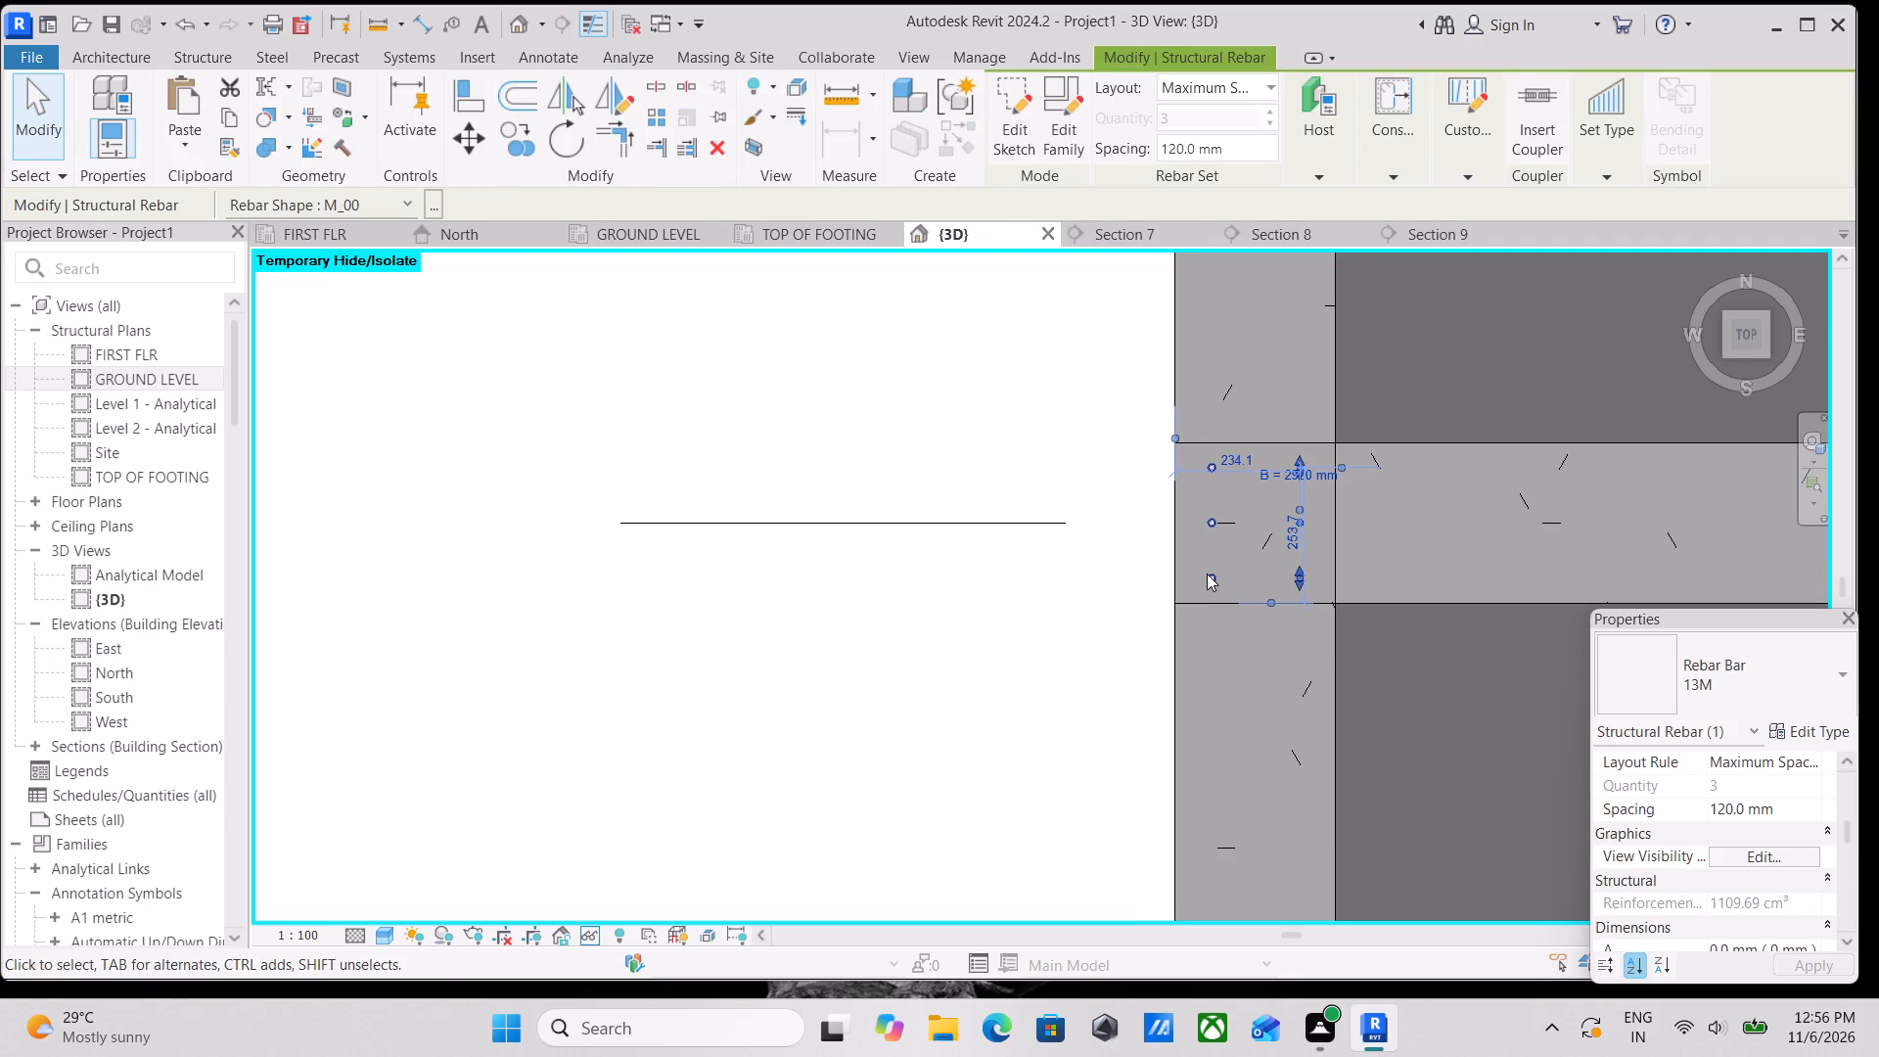
left_click(1207, 574)
scroll(1260, 550, "down", 3)
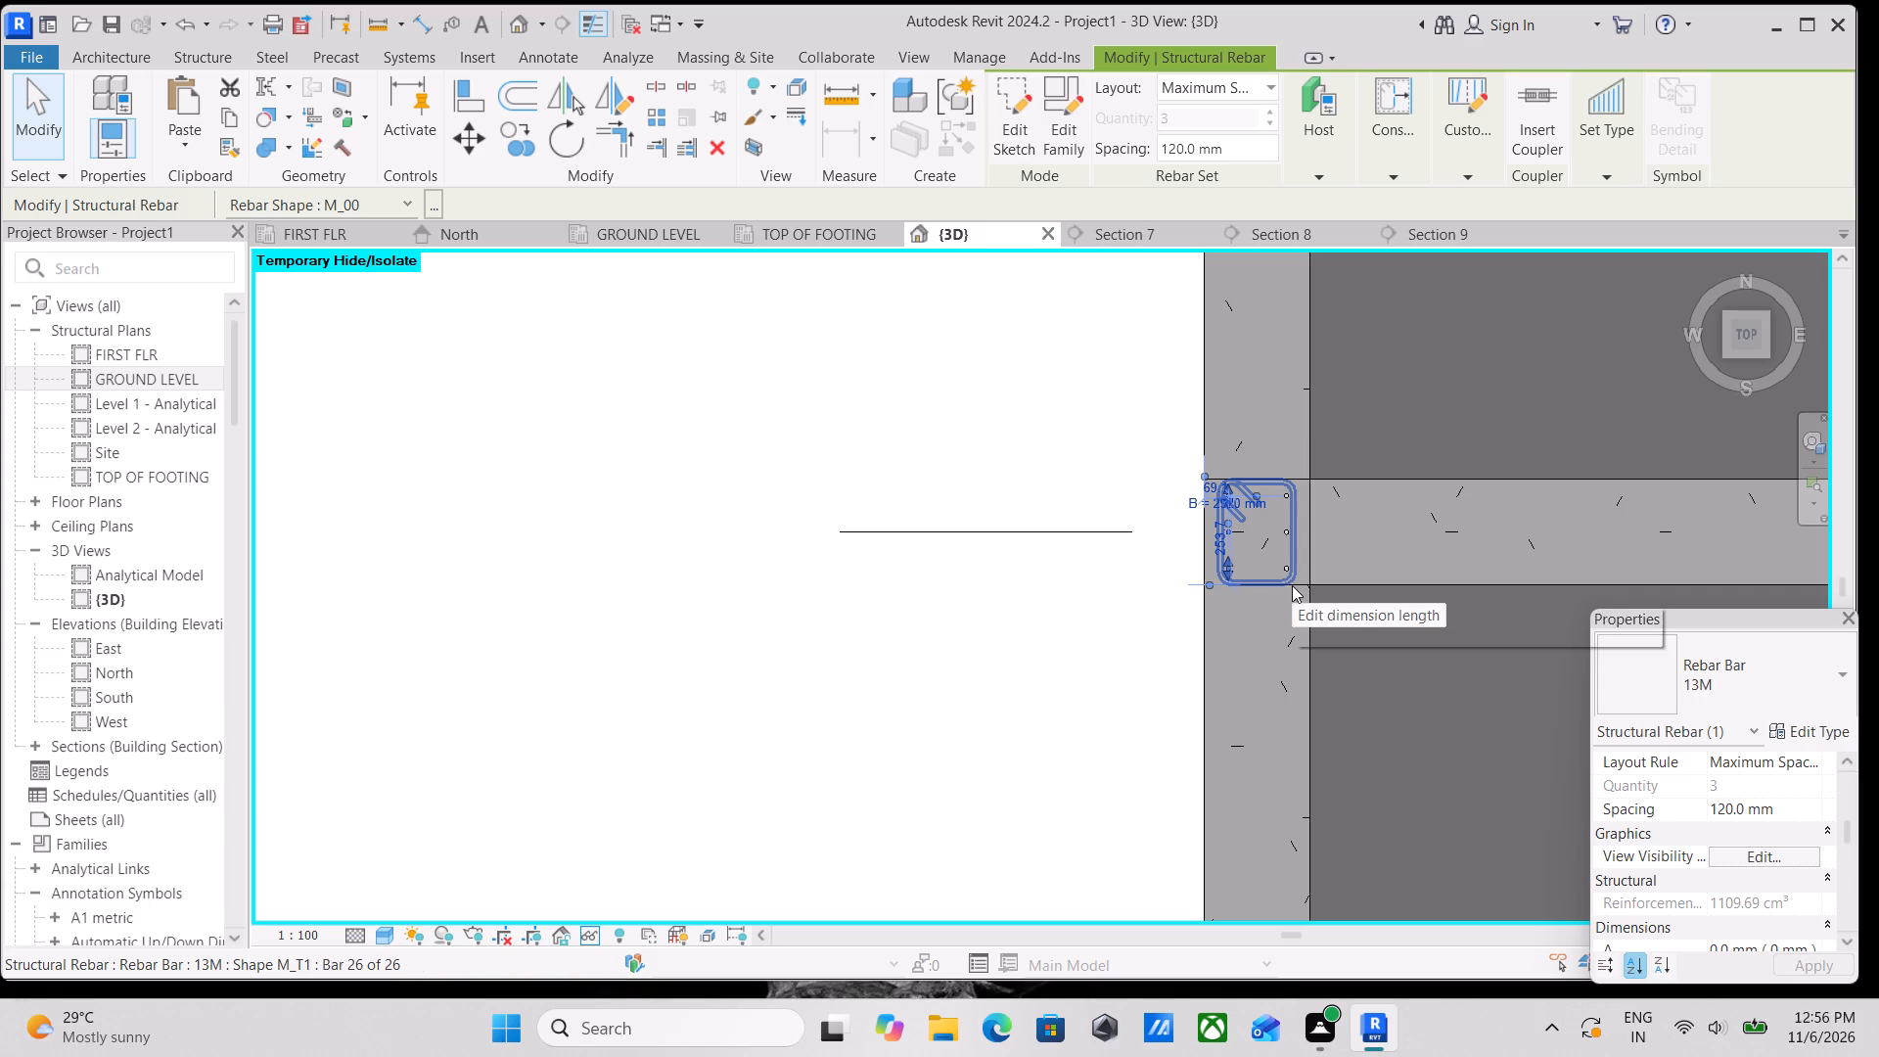
left_click(1292, 585)
scroll(1285, 585, "up", 3)
scroll(1214, 523, "up", 1)
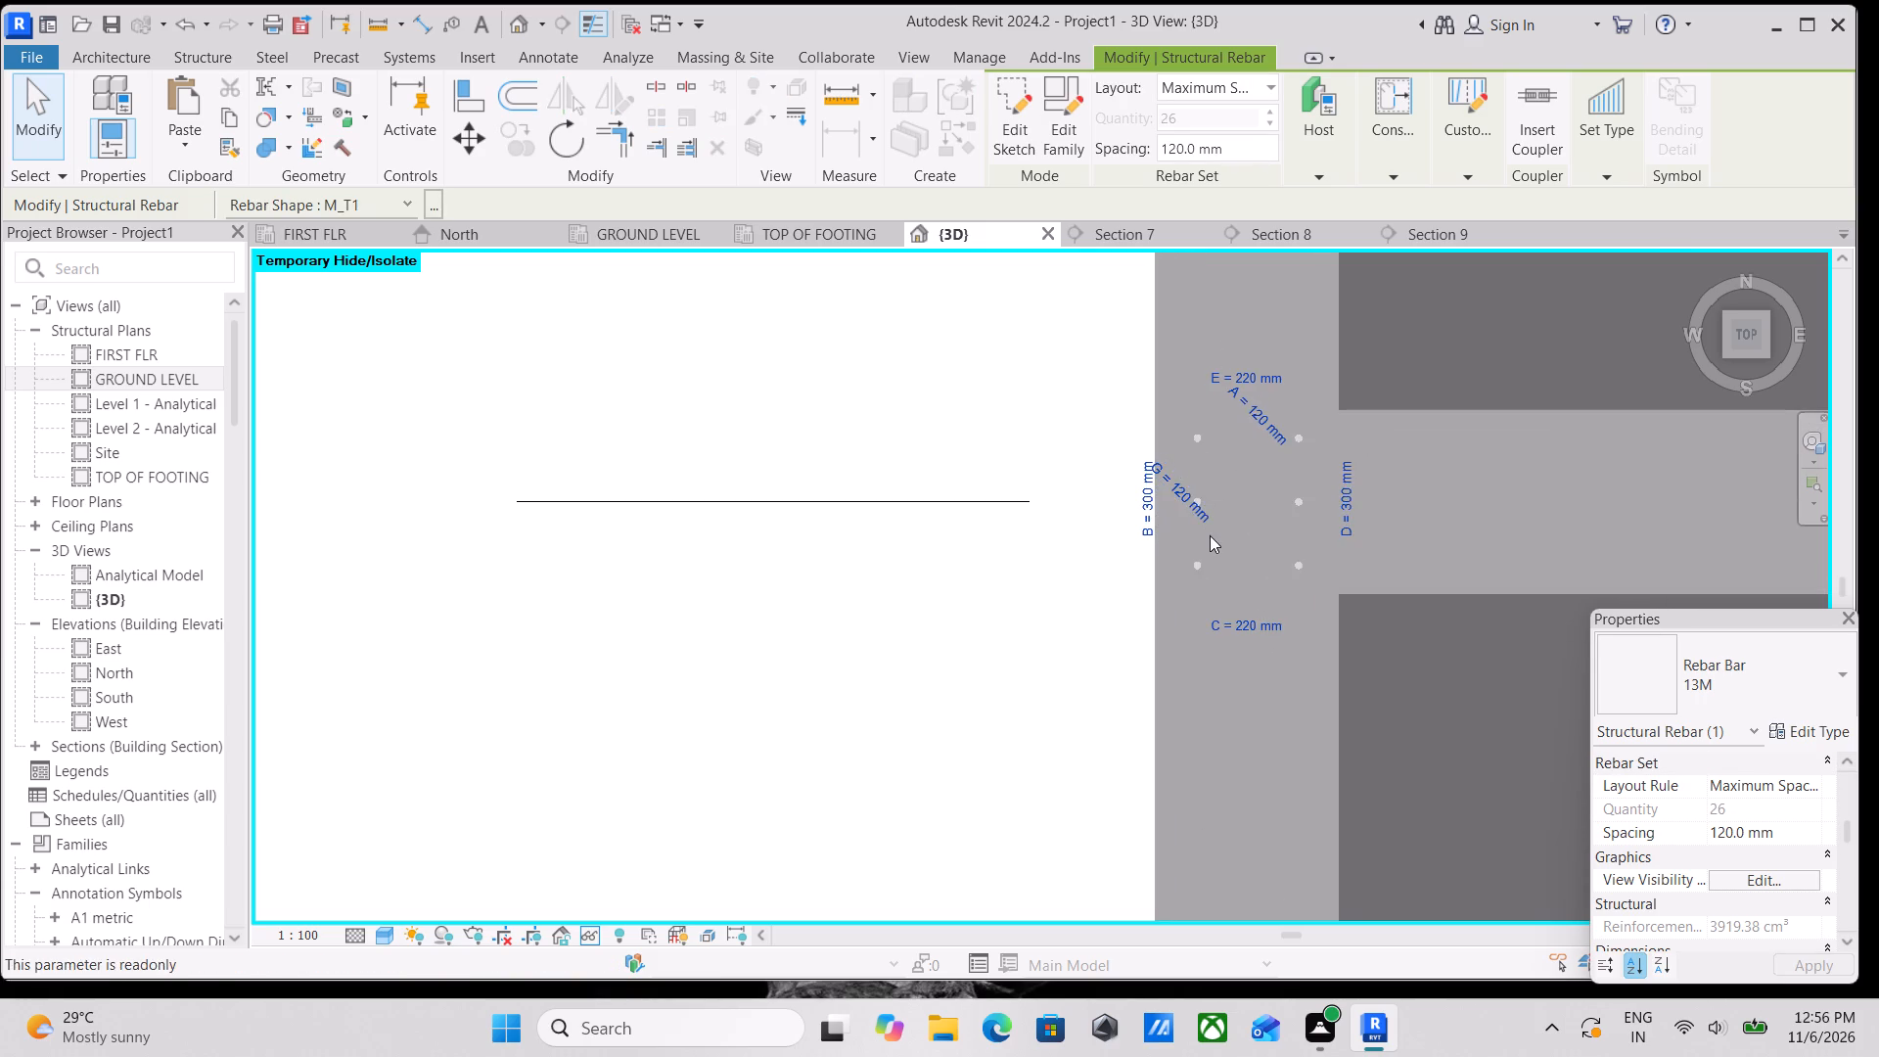
scroll(1207, 538, "down", 6)
key("Escape")
scroll(1299, 620, "down", 2)
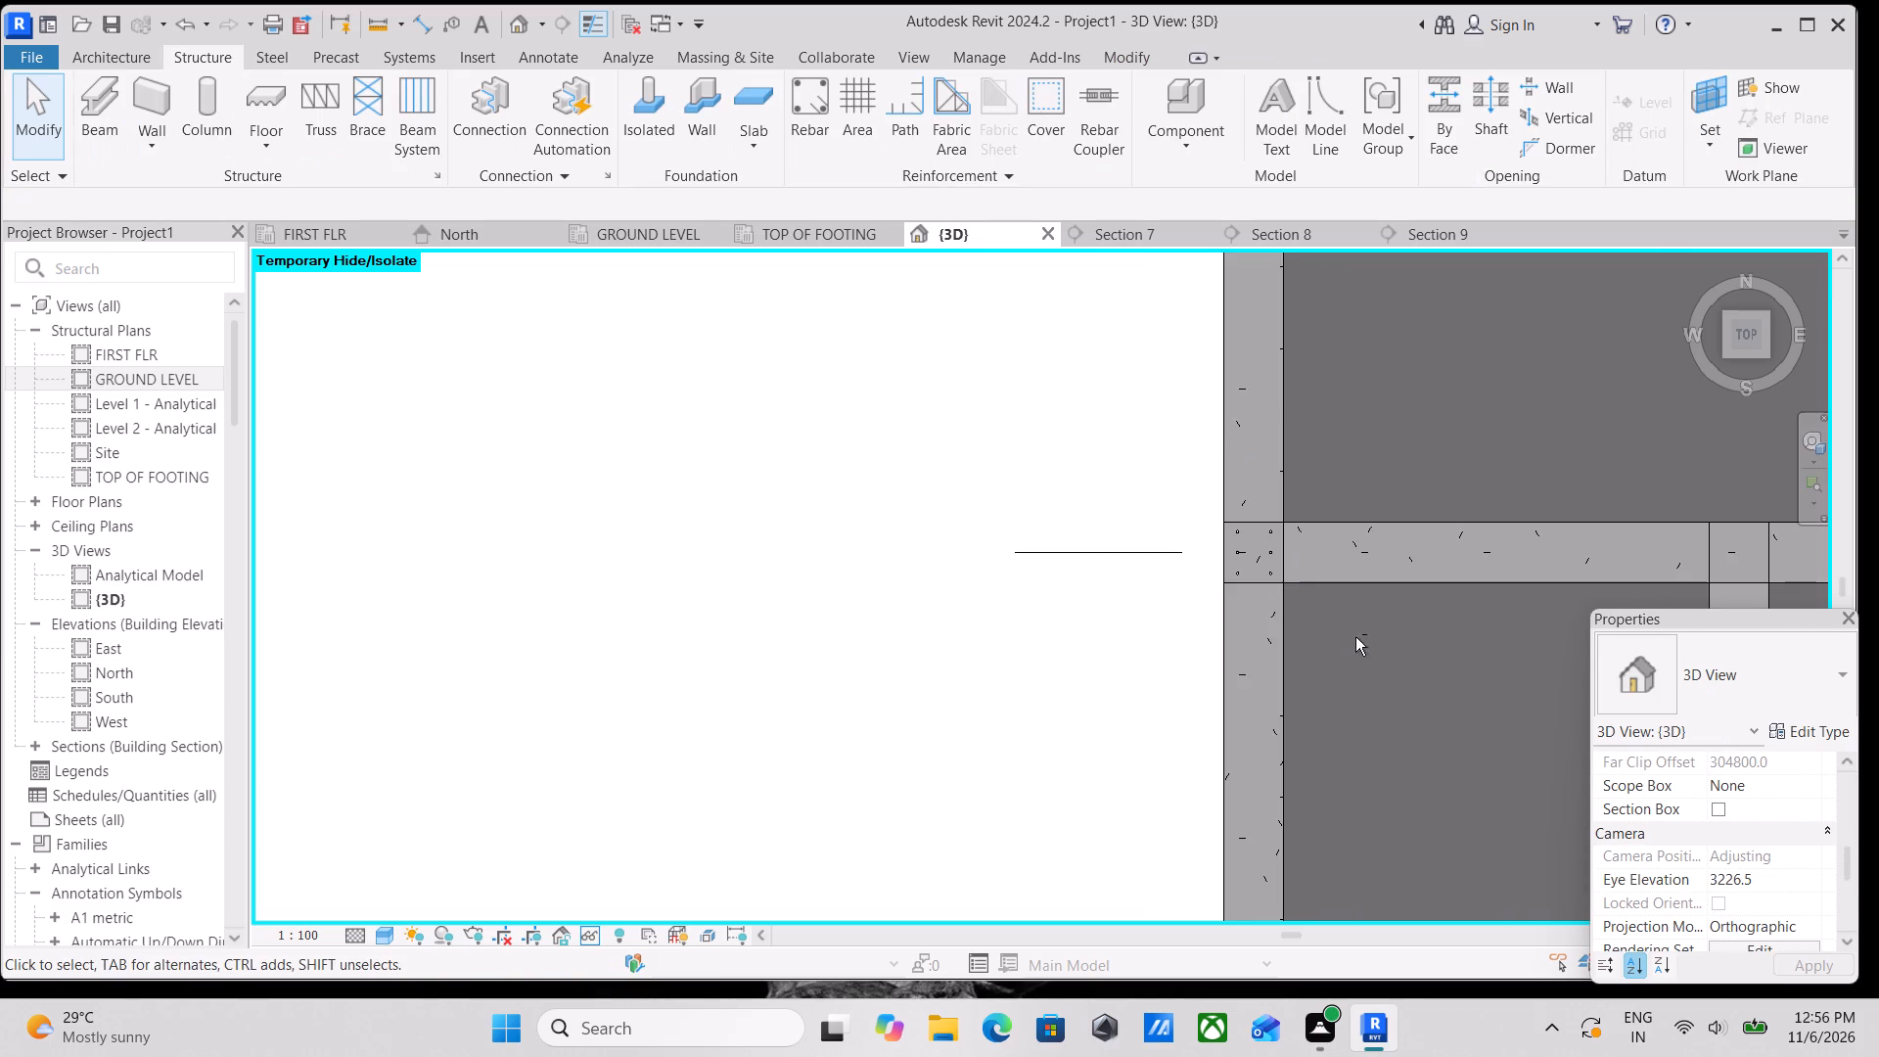
Examine the column's M_T1 tie set and vertical 13M bars in 3D from several angles, checking how the bars sit within the ties.
middle_click_drag(1356, 637, 1581, 419, "shift")
middle_click_drag(1458, 577, 1542, 464, "shift")
middle_click_drag(1410, 583, 1622, 546, "shift")
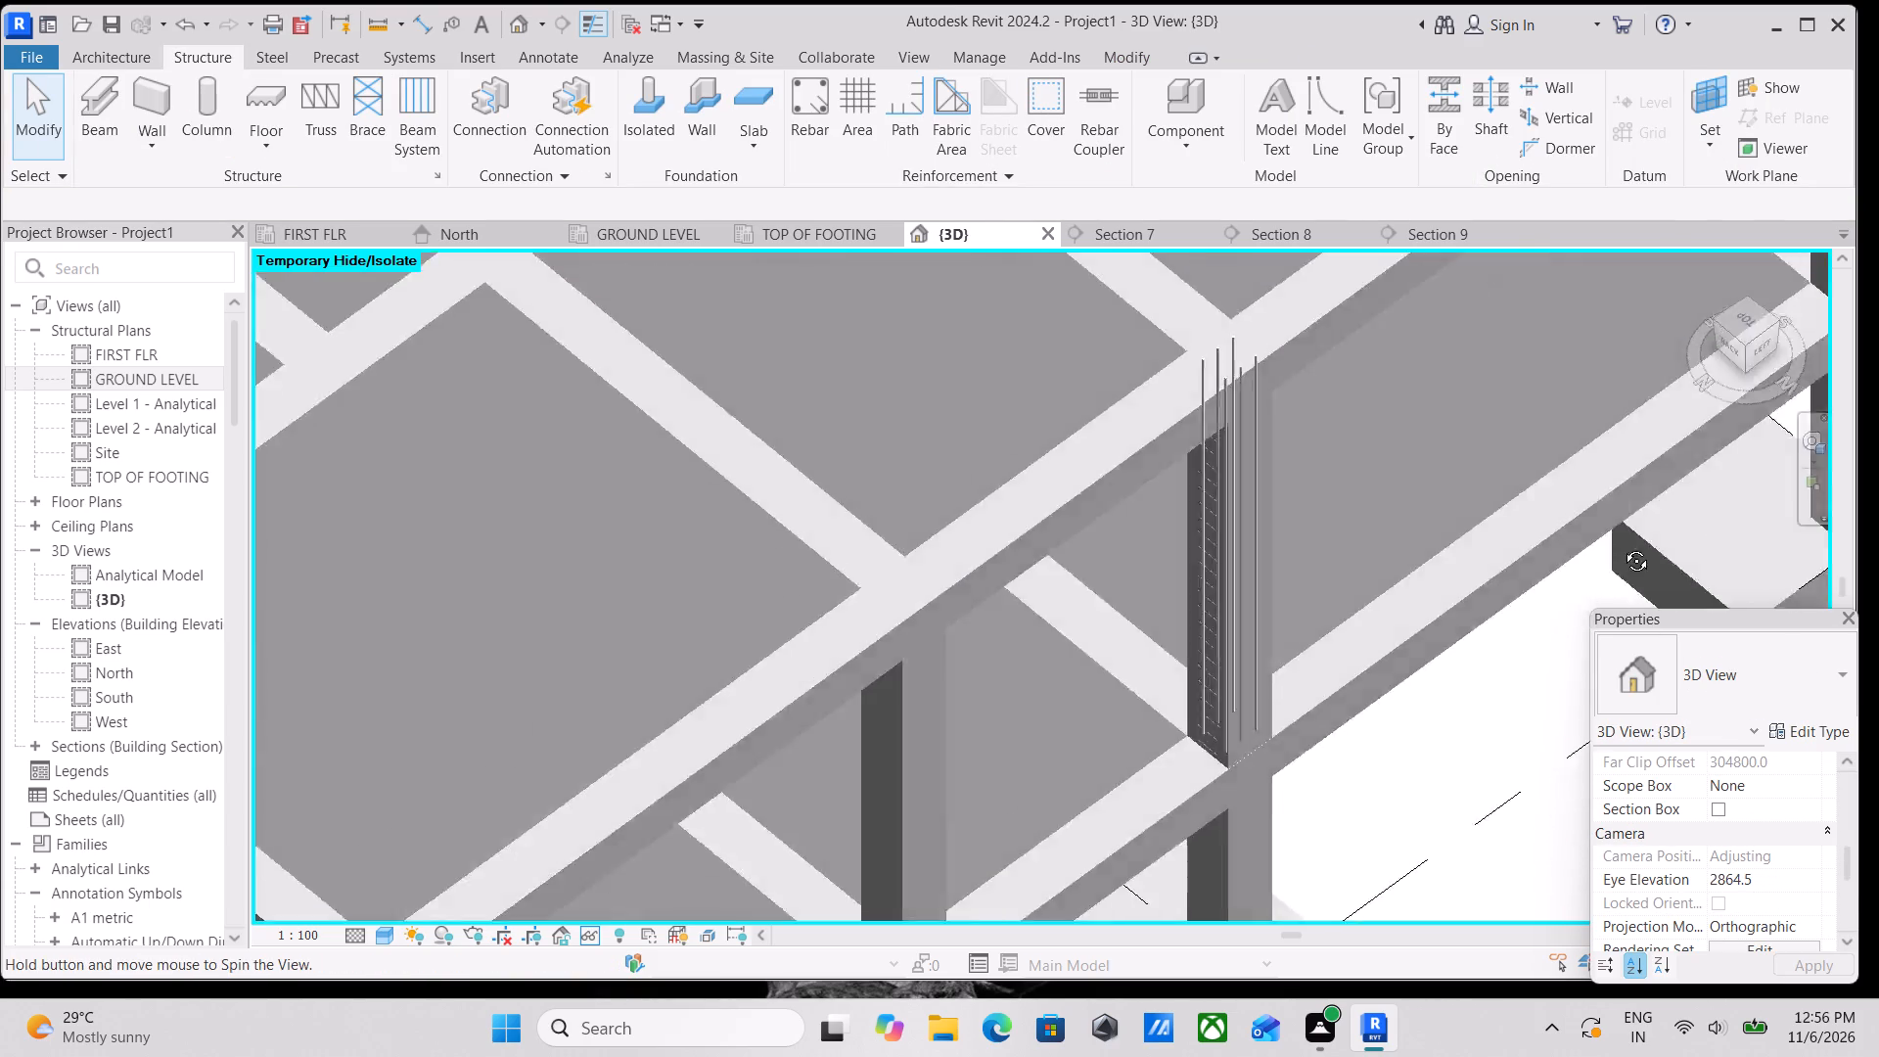
middle_click_drag(1622, 546, 1720, 465, "shift")
middle_click_drag(1373, 552, 1196, 500, "shift")
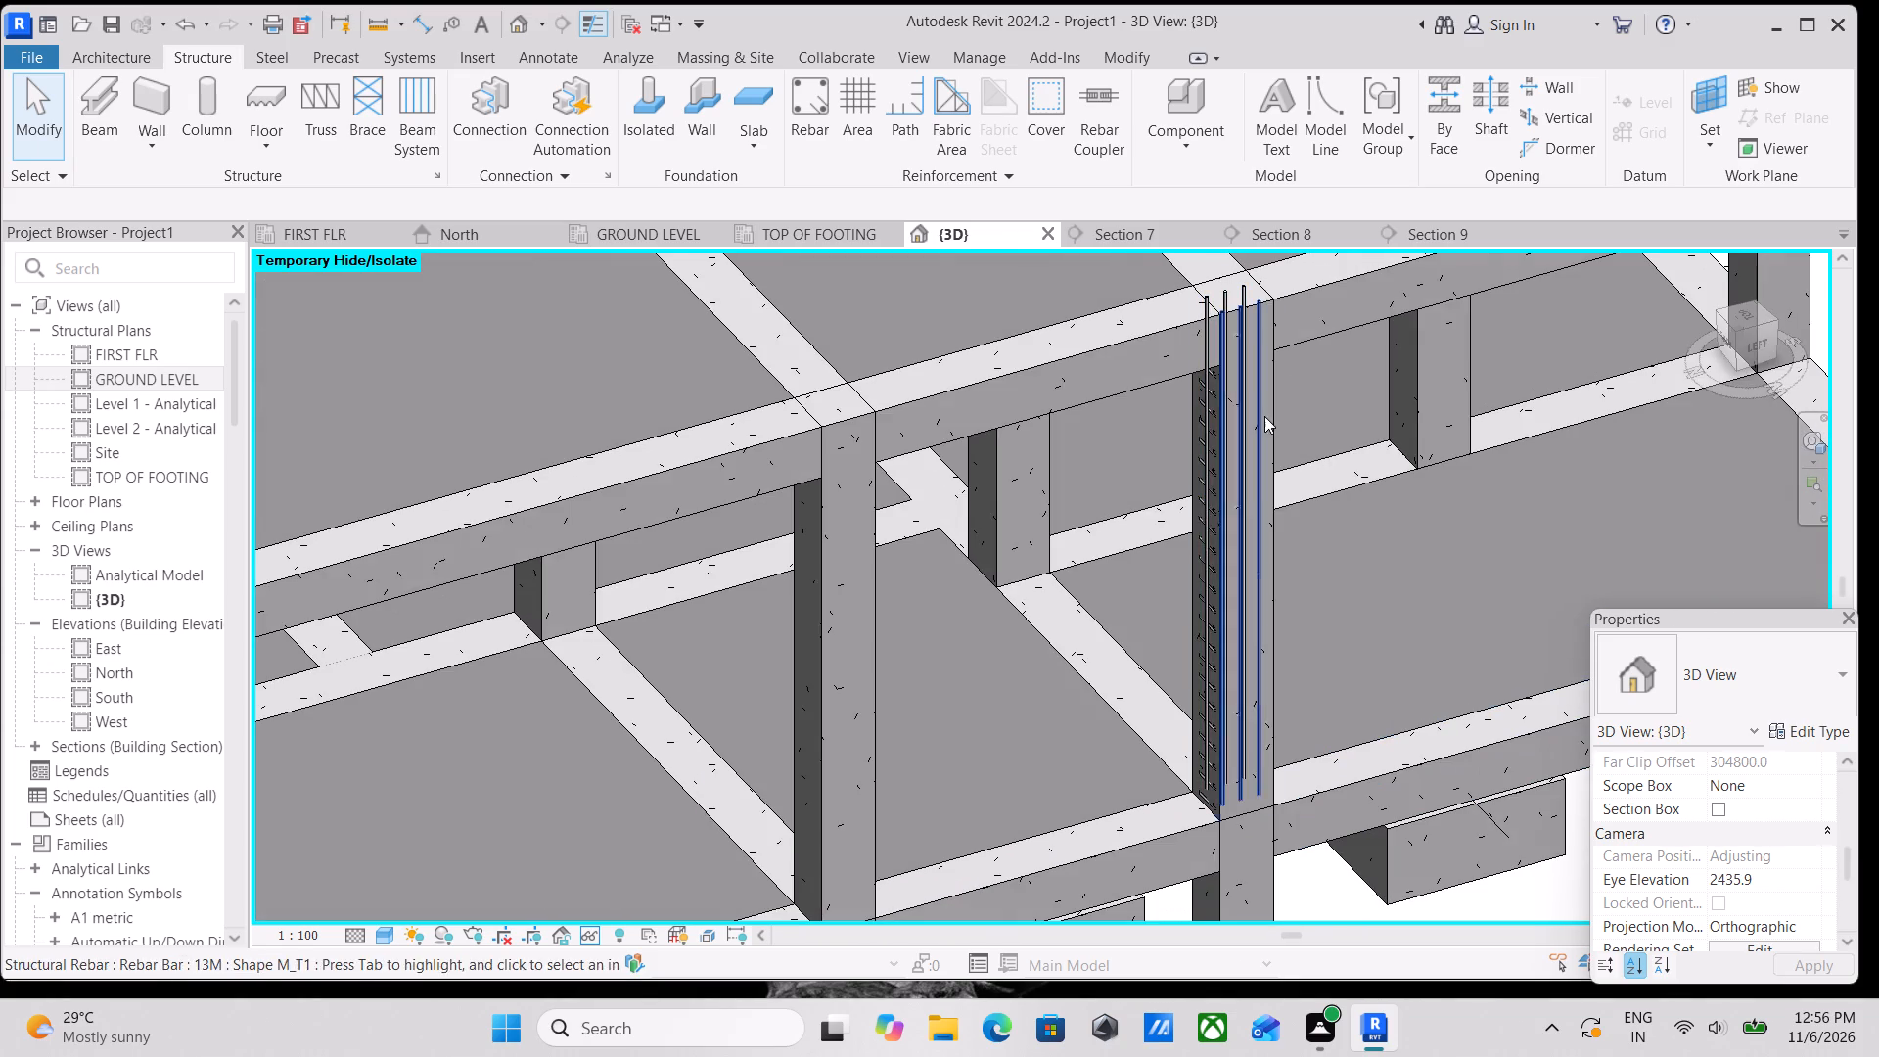
scroll(1282, 378, "up", 7)
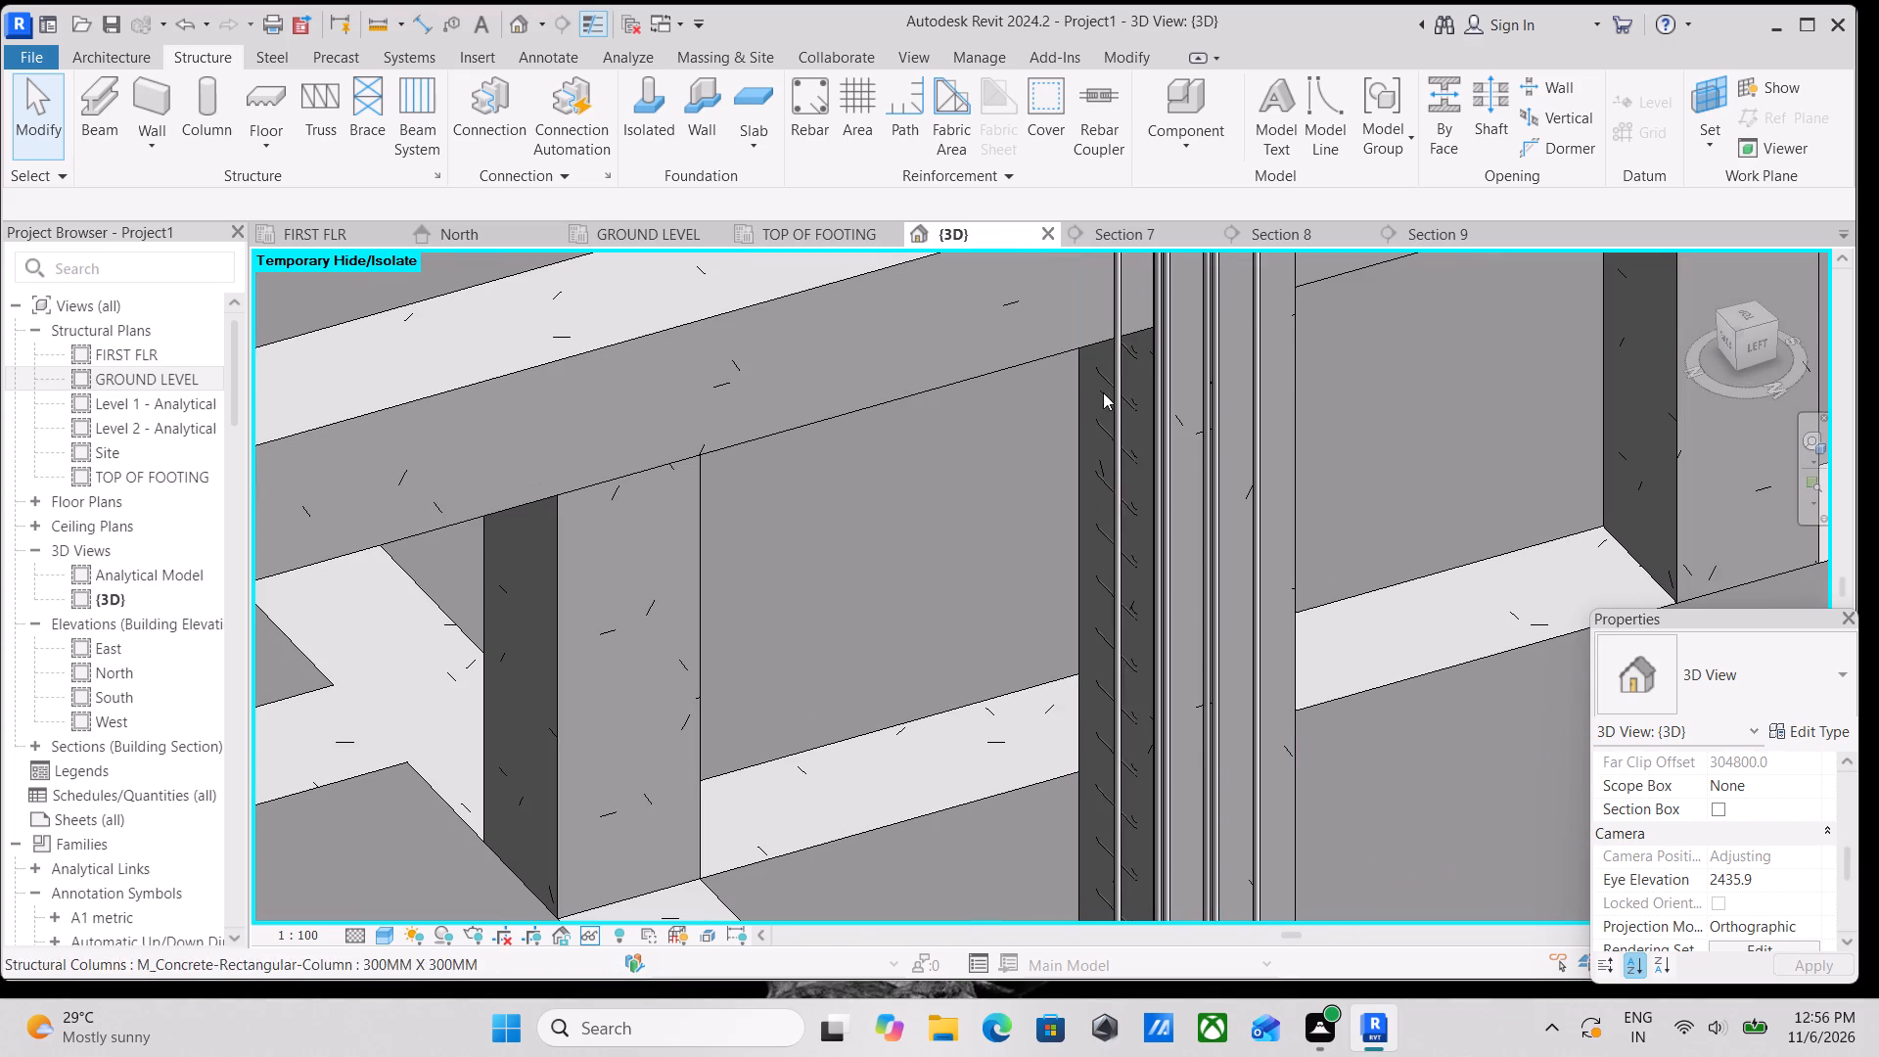
left_click(1123, 398)
scroll(1196, 423, "down", 1)
middle_click_drag(1196, 423, 1278, 423)
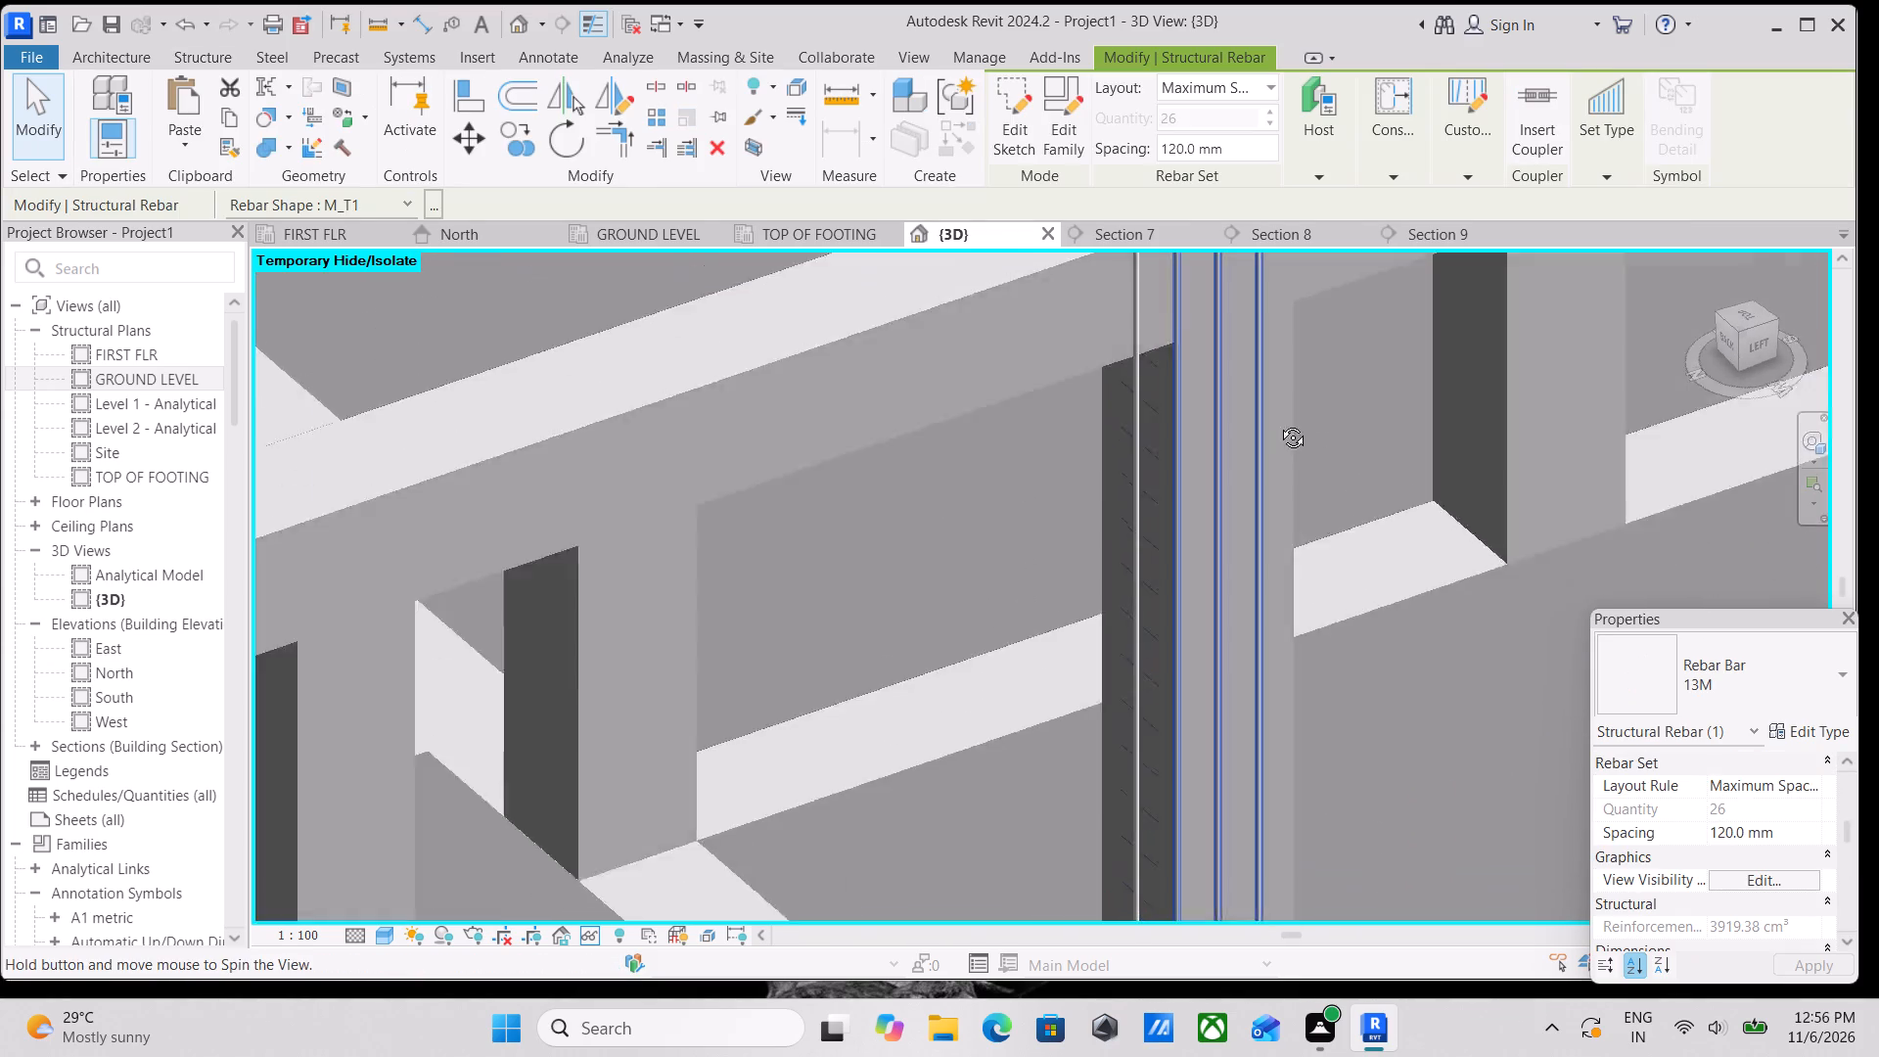
middle_click_drag(1278, 423, 1386, 330)
left_click(1213, 416)
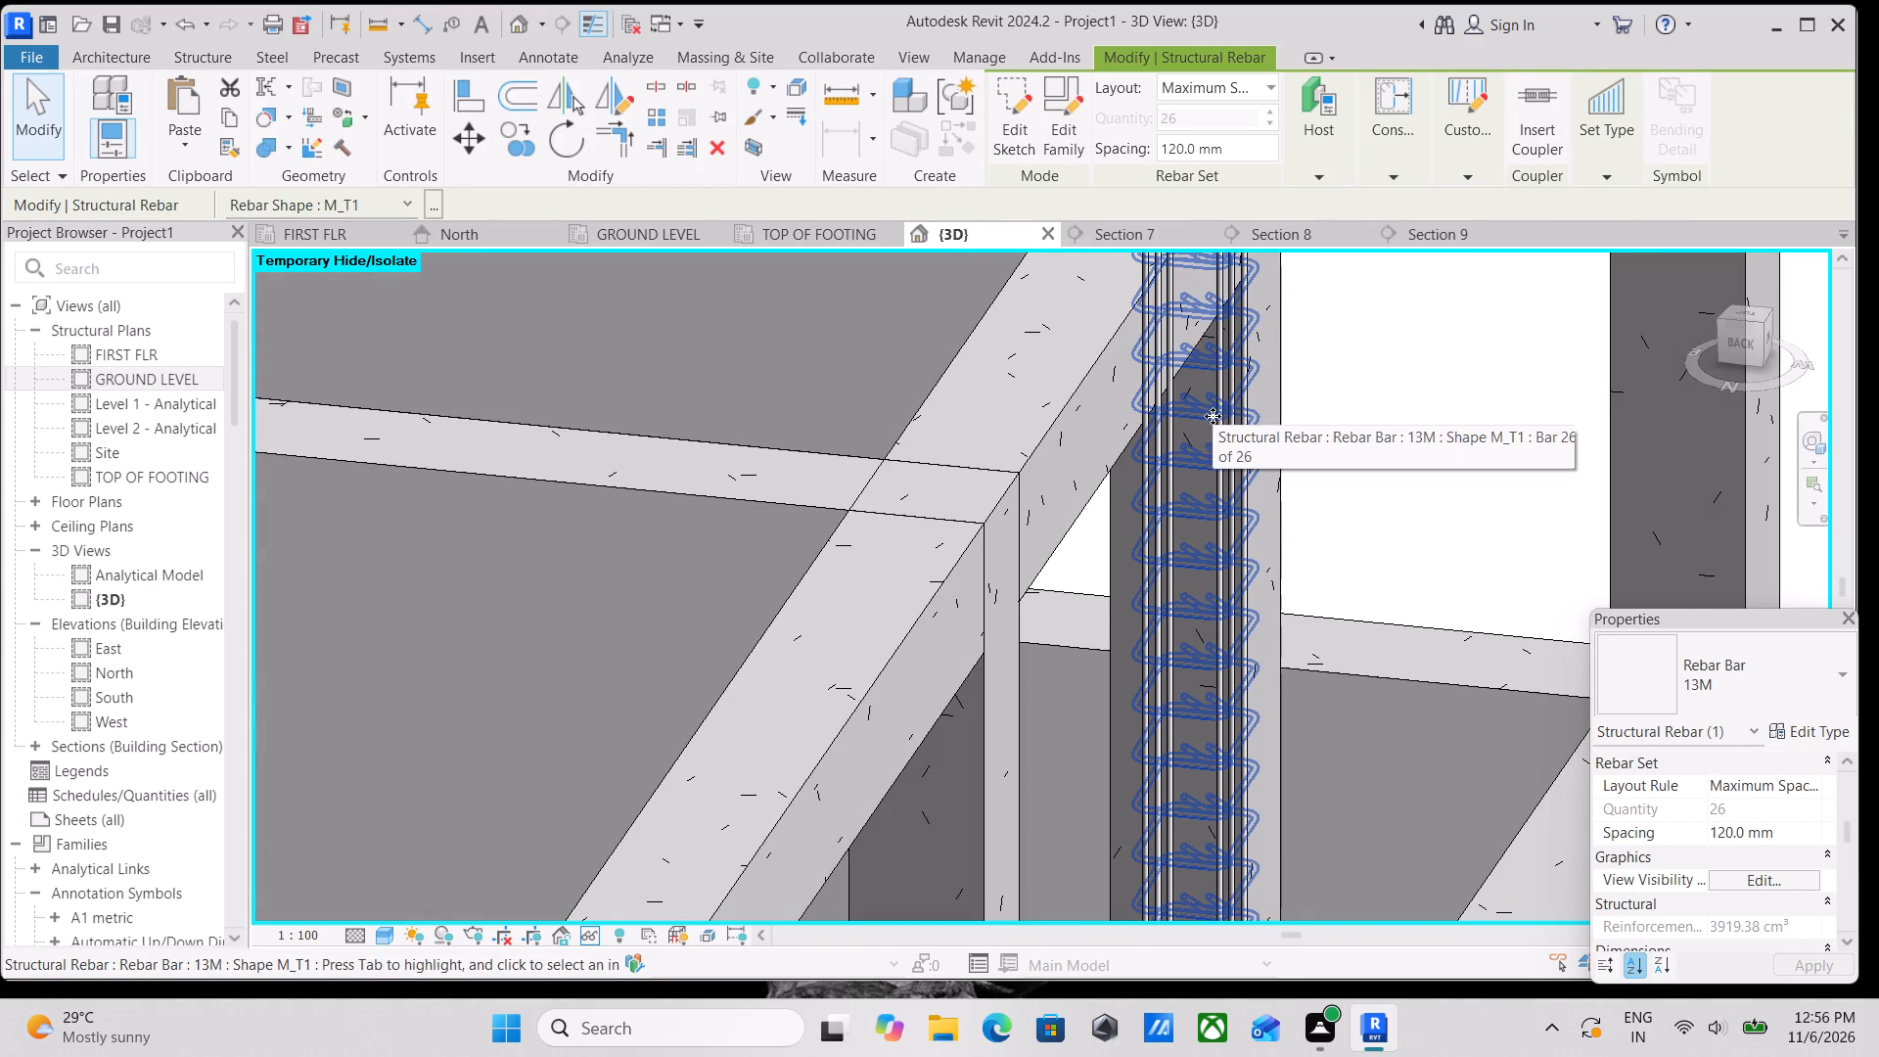
middle_click_drag(1375, 441, 1369, 504, "shift")
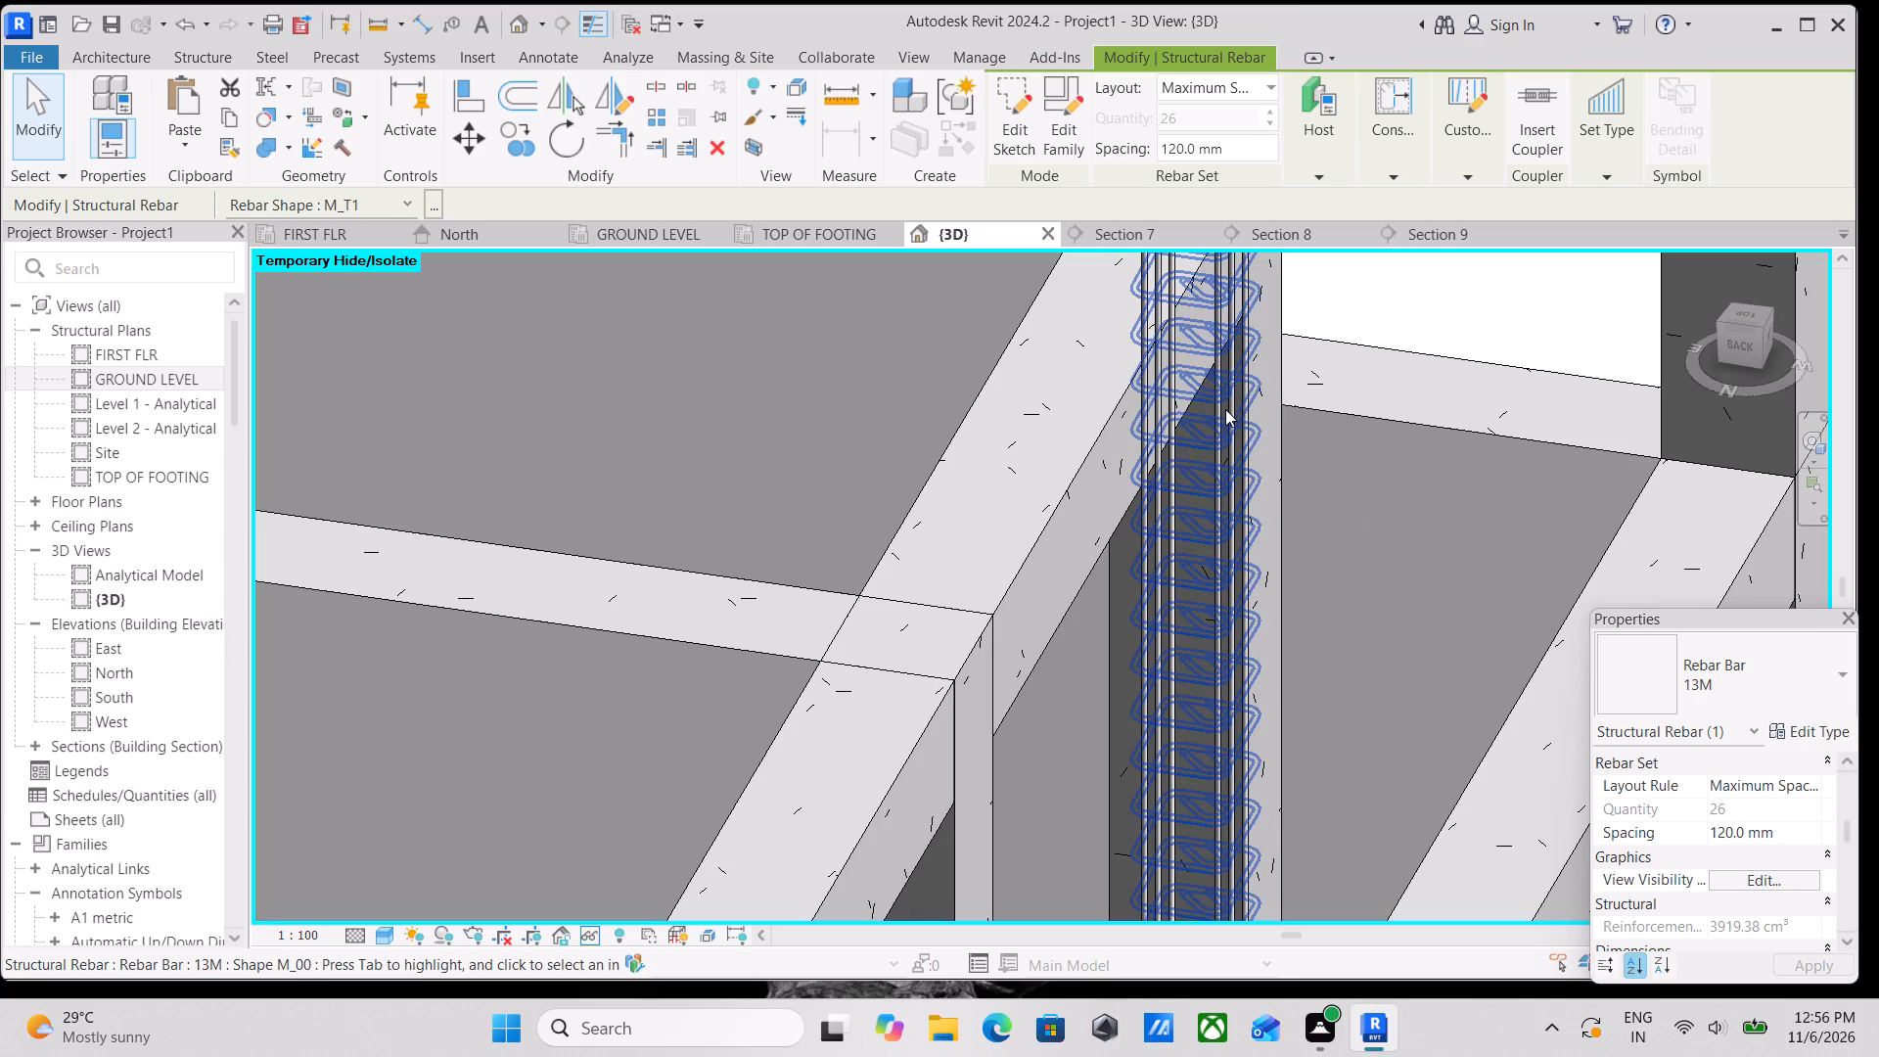
left_click(1225, 409)
middle_click_drag(1265, 578, 1308, 852)
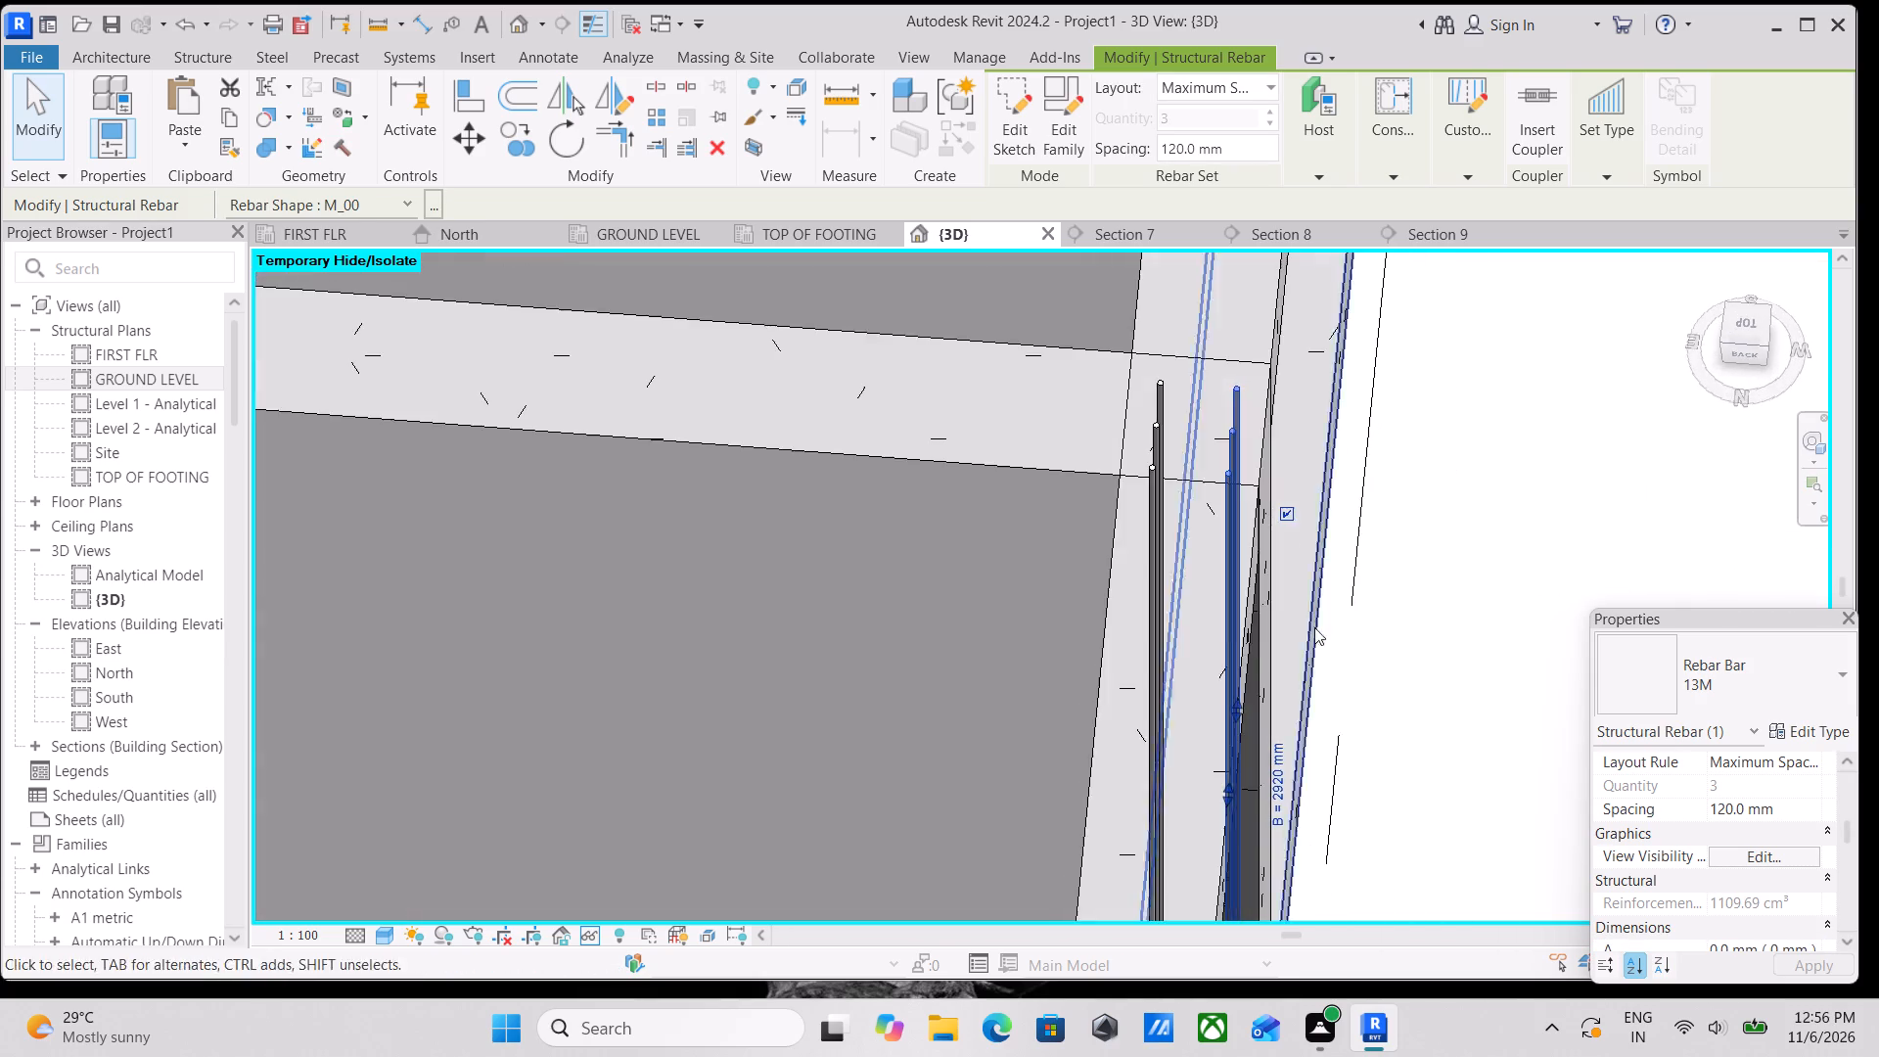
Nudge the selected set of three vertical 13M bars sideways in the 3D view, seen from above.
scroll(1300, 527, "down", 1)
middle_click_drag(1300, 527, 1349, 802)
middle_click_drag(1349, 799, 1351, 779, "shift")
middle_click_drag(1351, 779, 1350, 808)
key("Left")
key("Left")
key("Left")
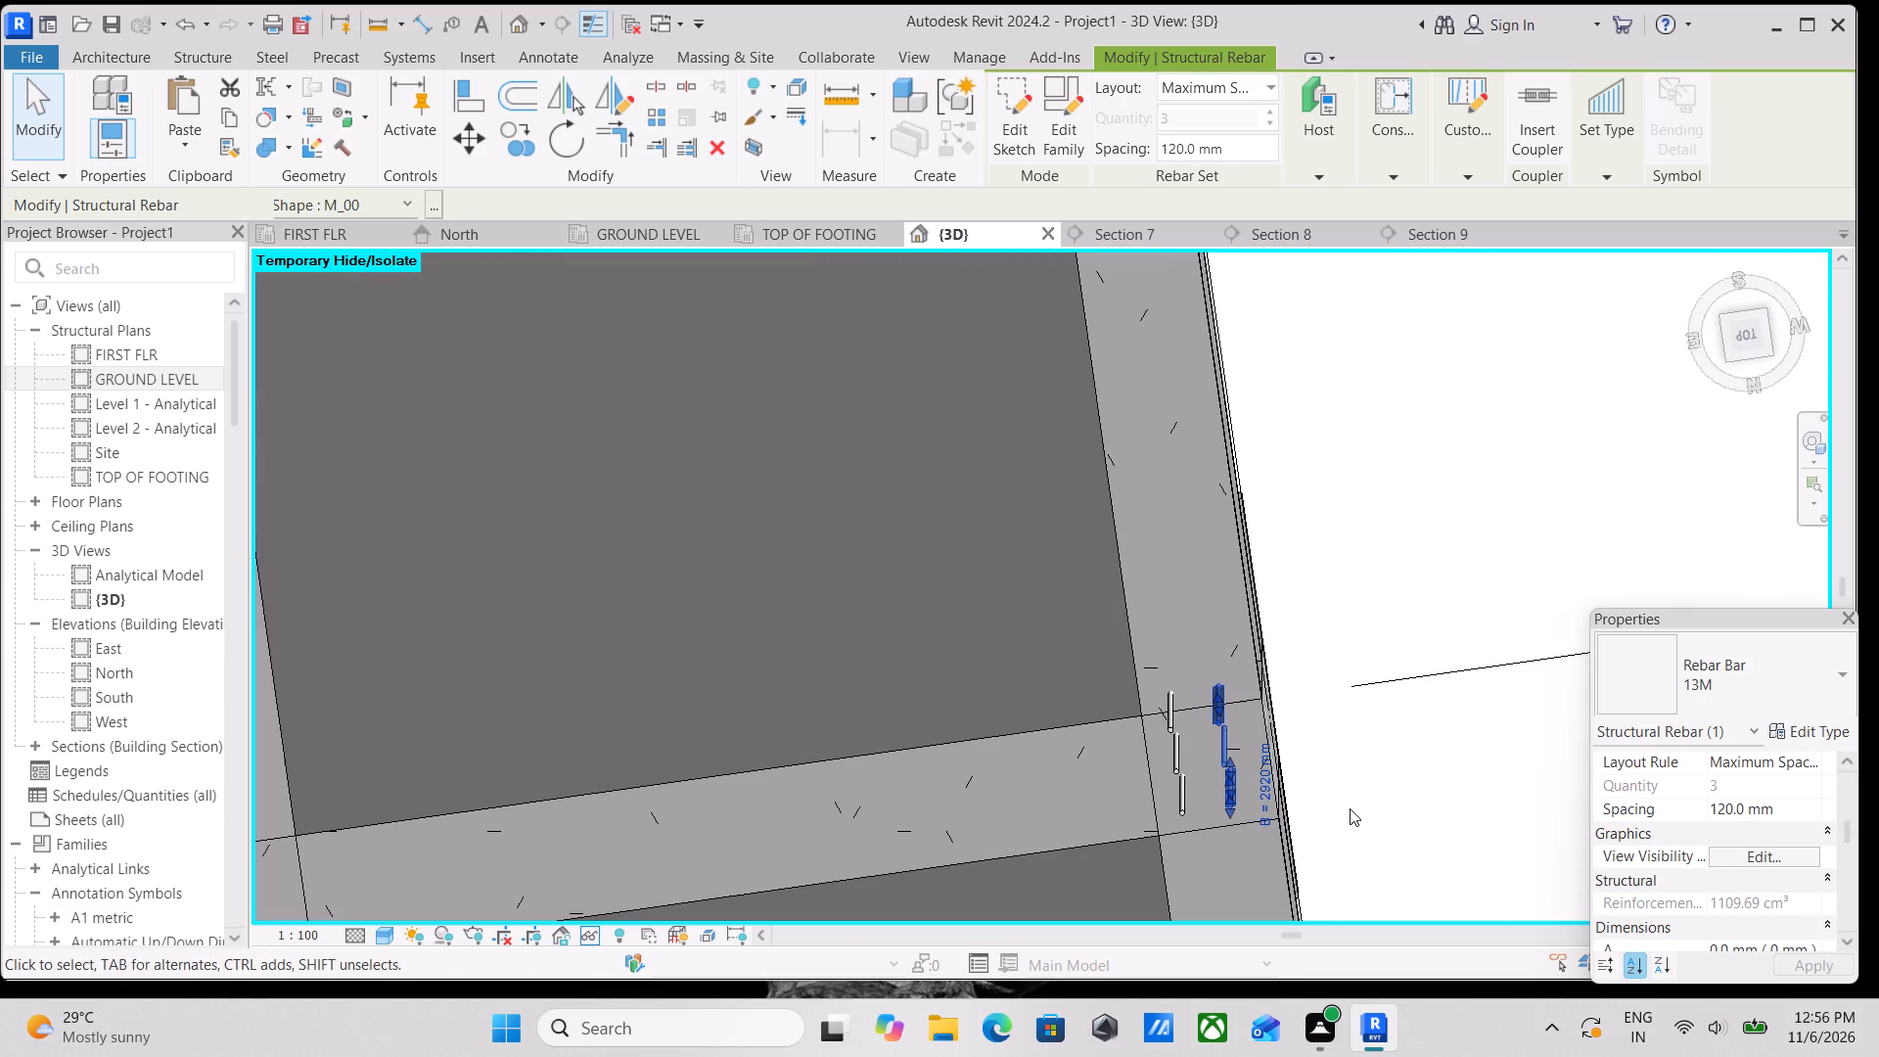
Examine the column's vertical 13M bars in 3D along their full height, from the first-floor beam to the ground-level beam.
middle_click_drag(1350, 808, 1154, 510, "shift")
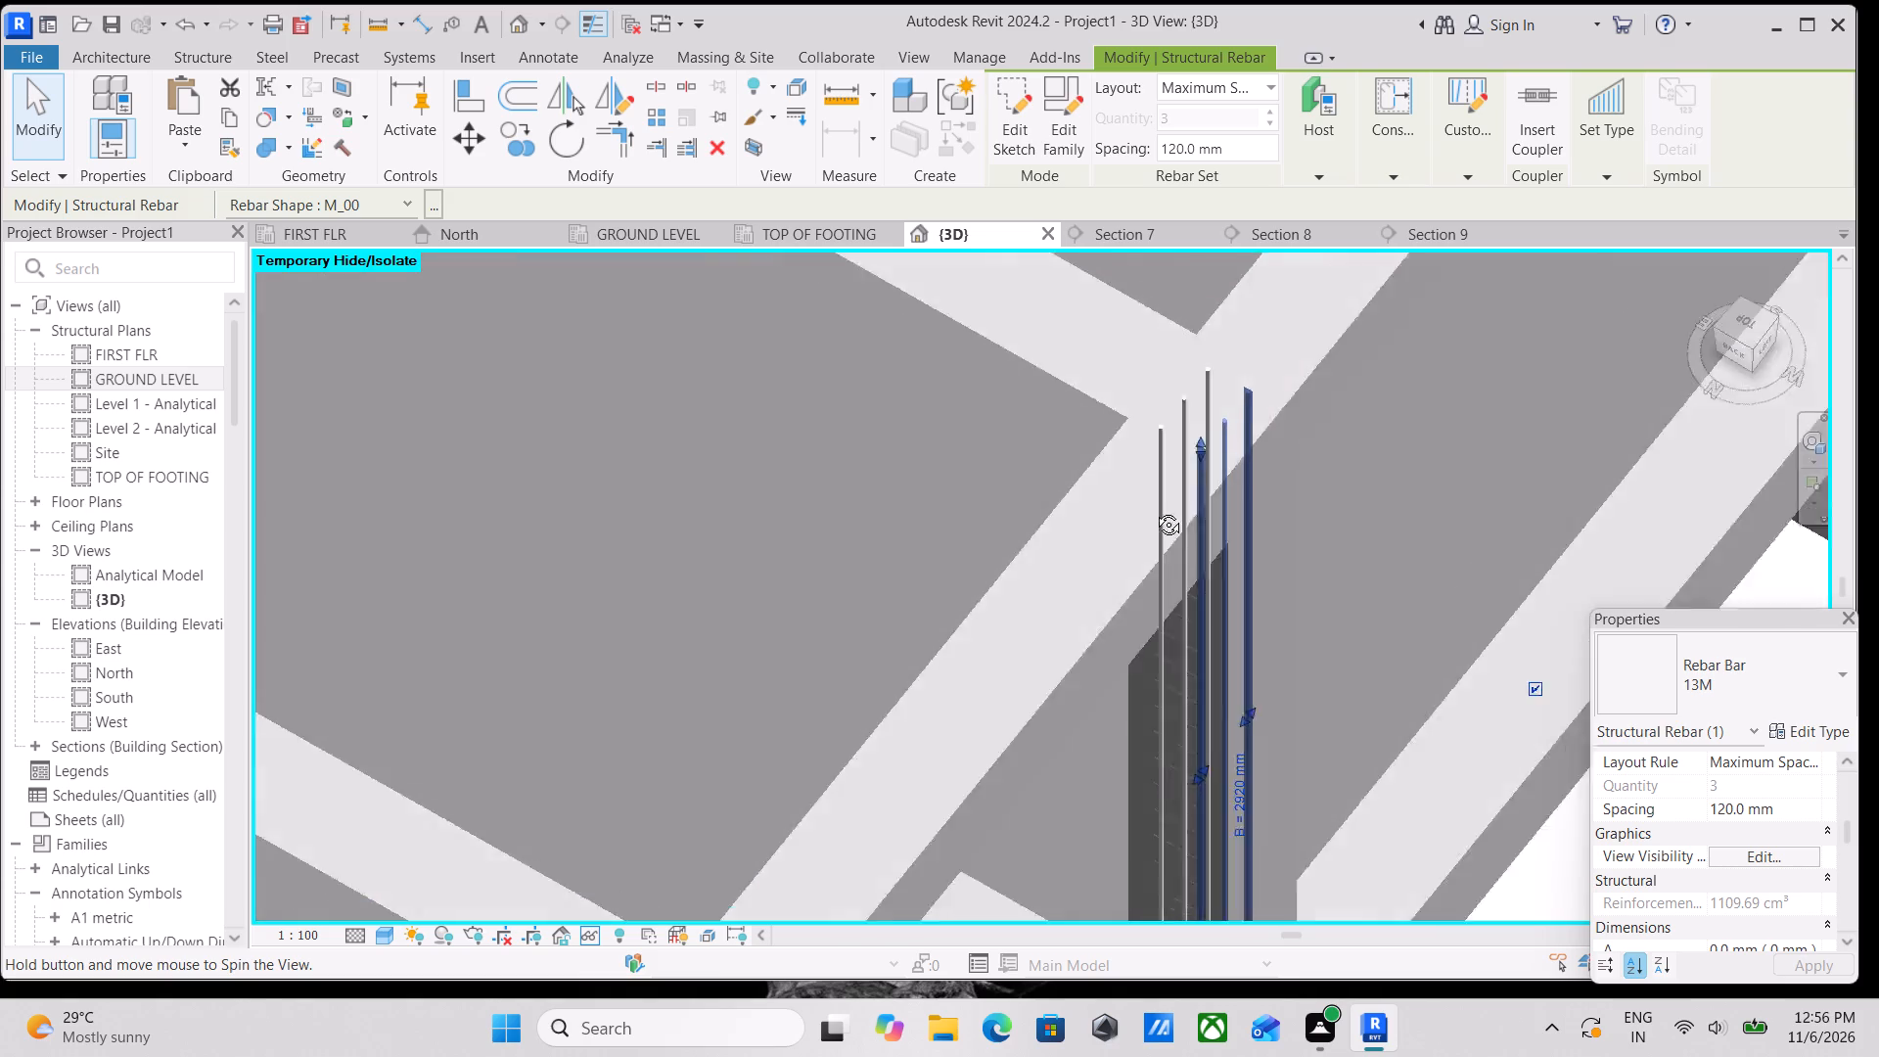
middle_click_drag(1154, 510, 1070, 360, "shift")
scroll(1209, 404, "up", 1, "shift")
middle_click_drag(1209, 404, 1214, 237, "shift")
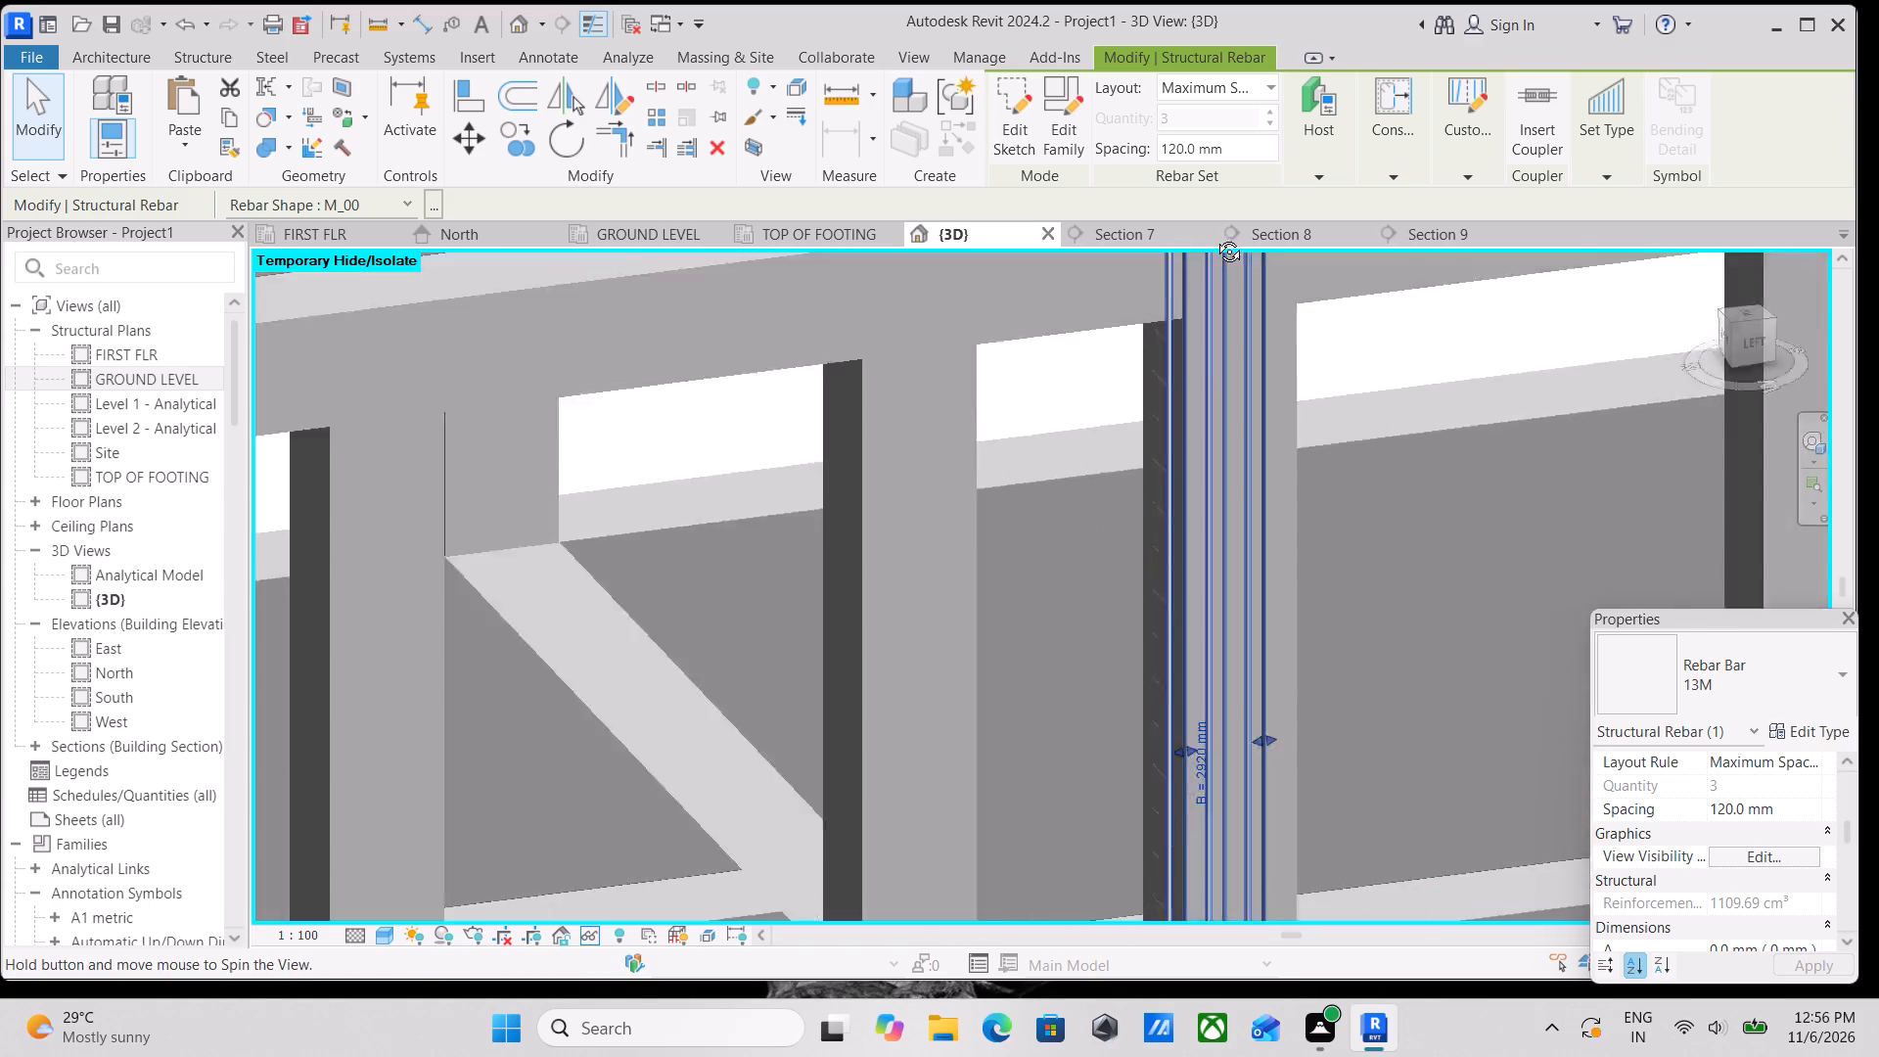
middle_click_drag(1214, 237, 1186, 228, "shift")
scroll(1318, 456, "down", 6)
middle_click_drag(1323, 516, 1318, 613)
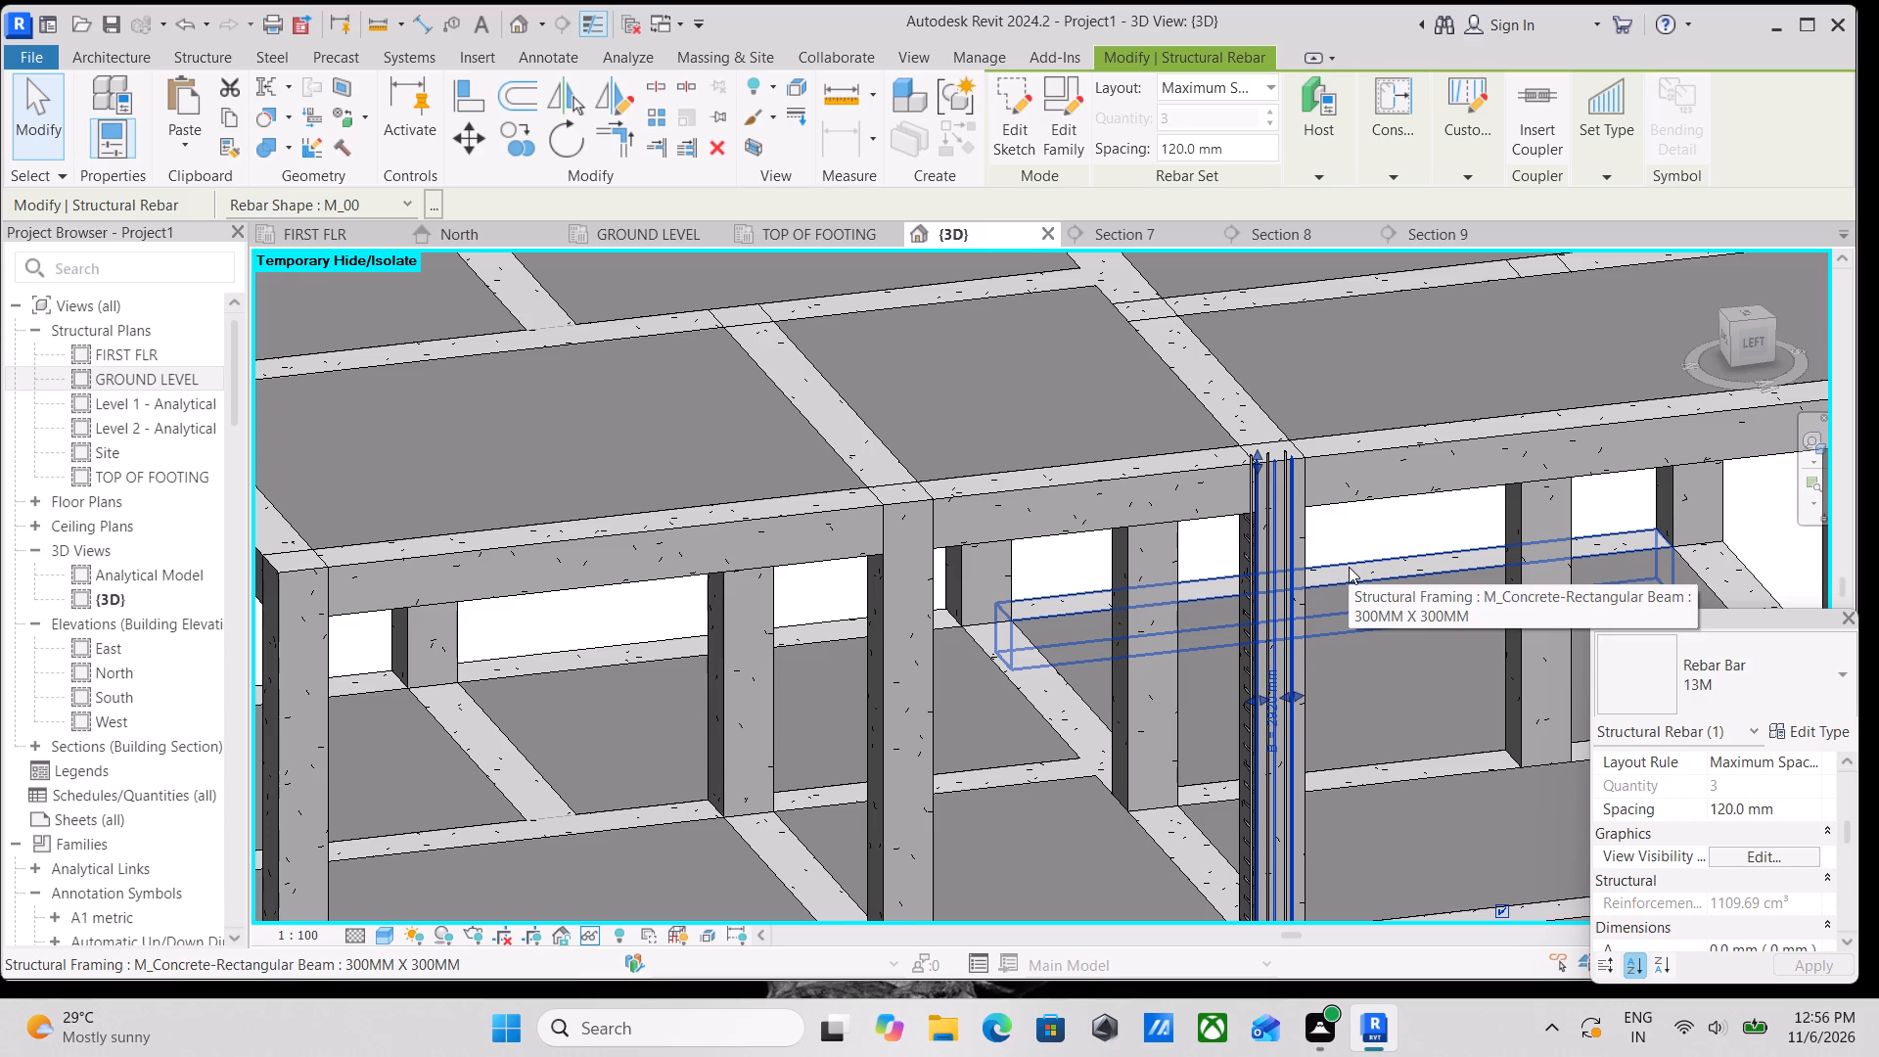
scroll(1344, 555, "down", 3)
scroll(1316, 603, "up", 3)
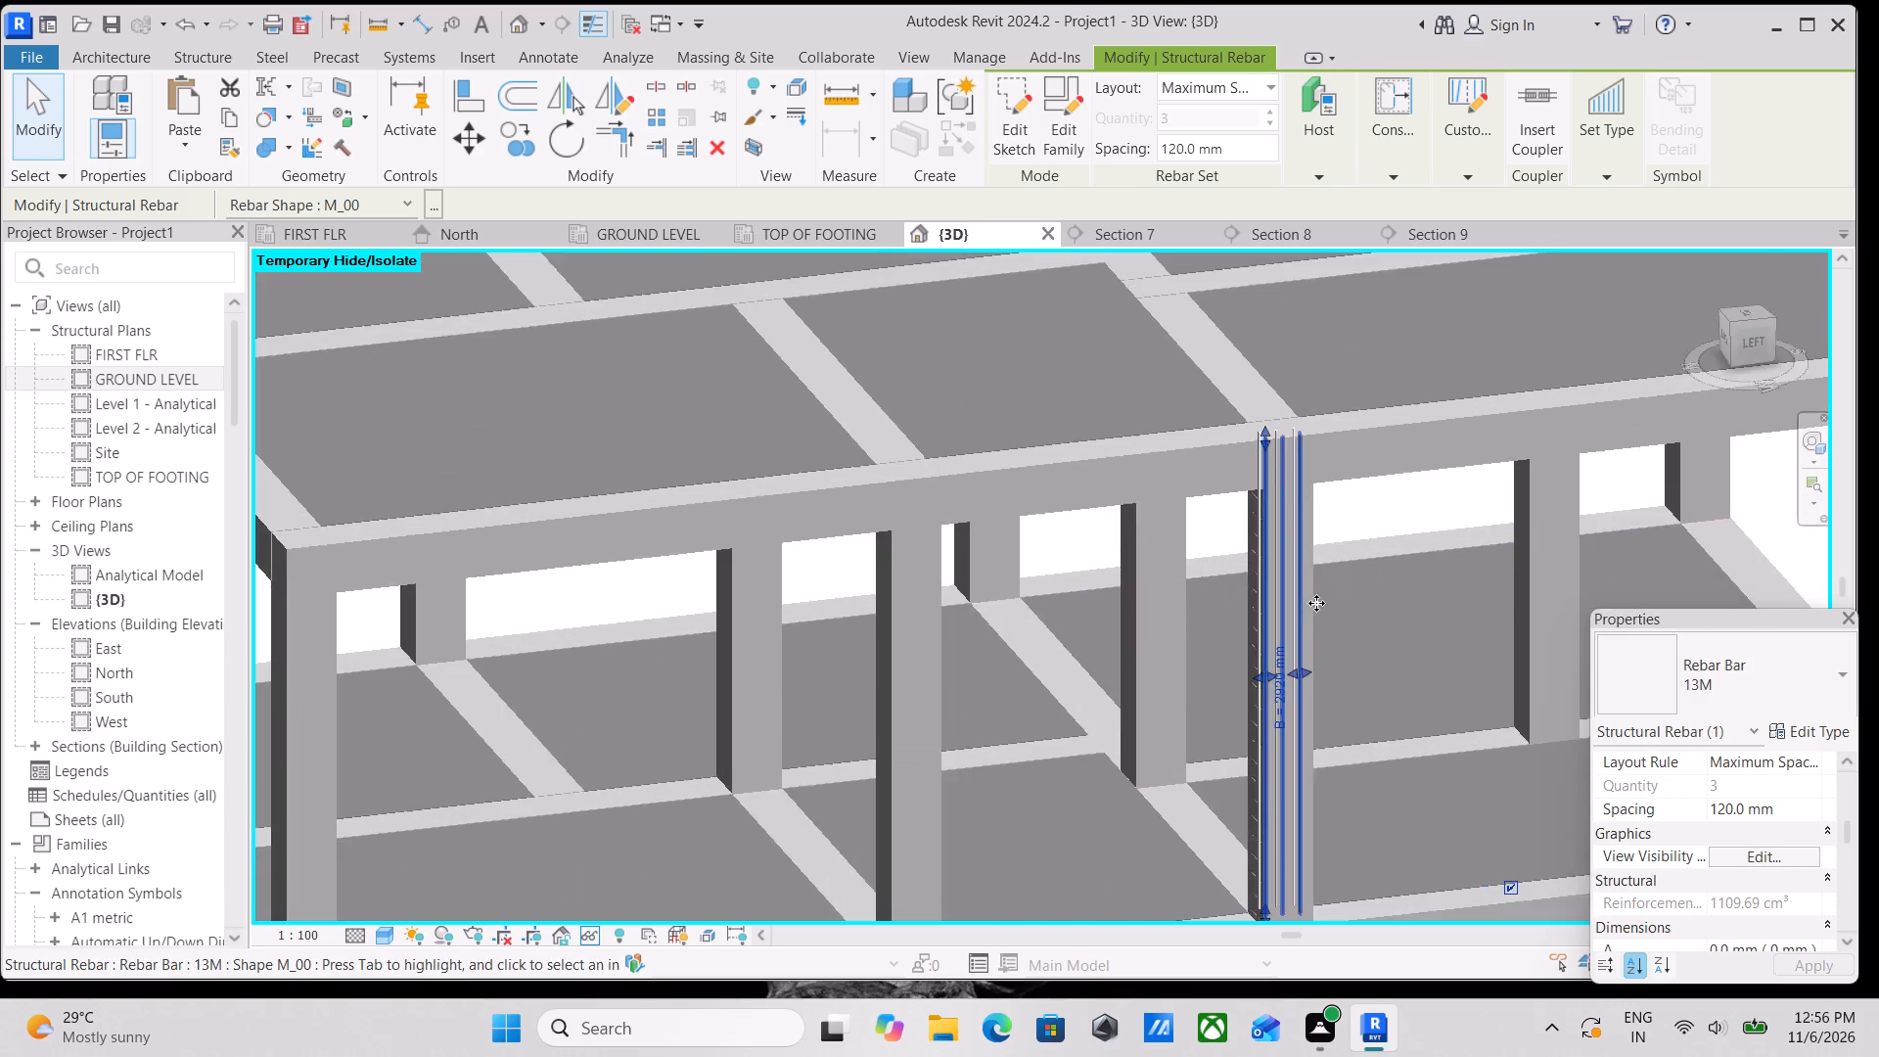
scroll(1316, 604, "up", 7)
scroll(1358, 484, "down", 3)
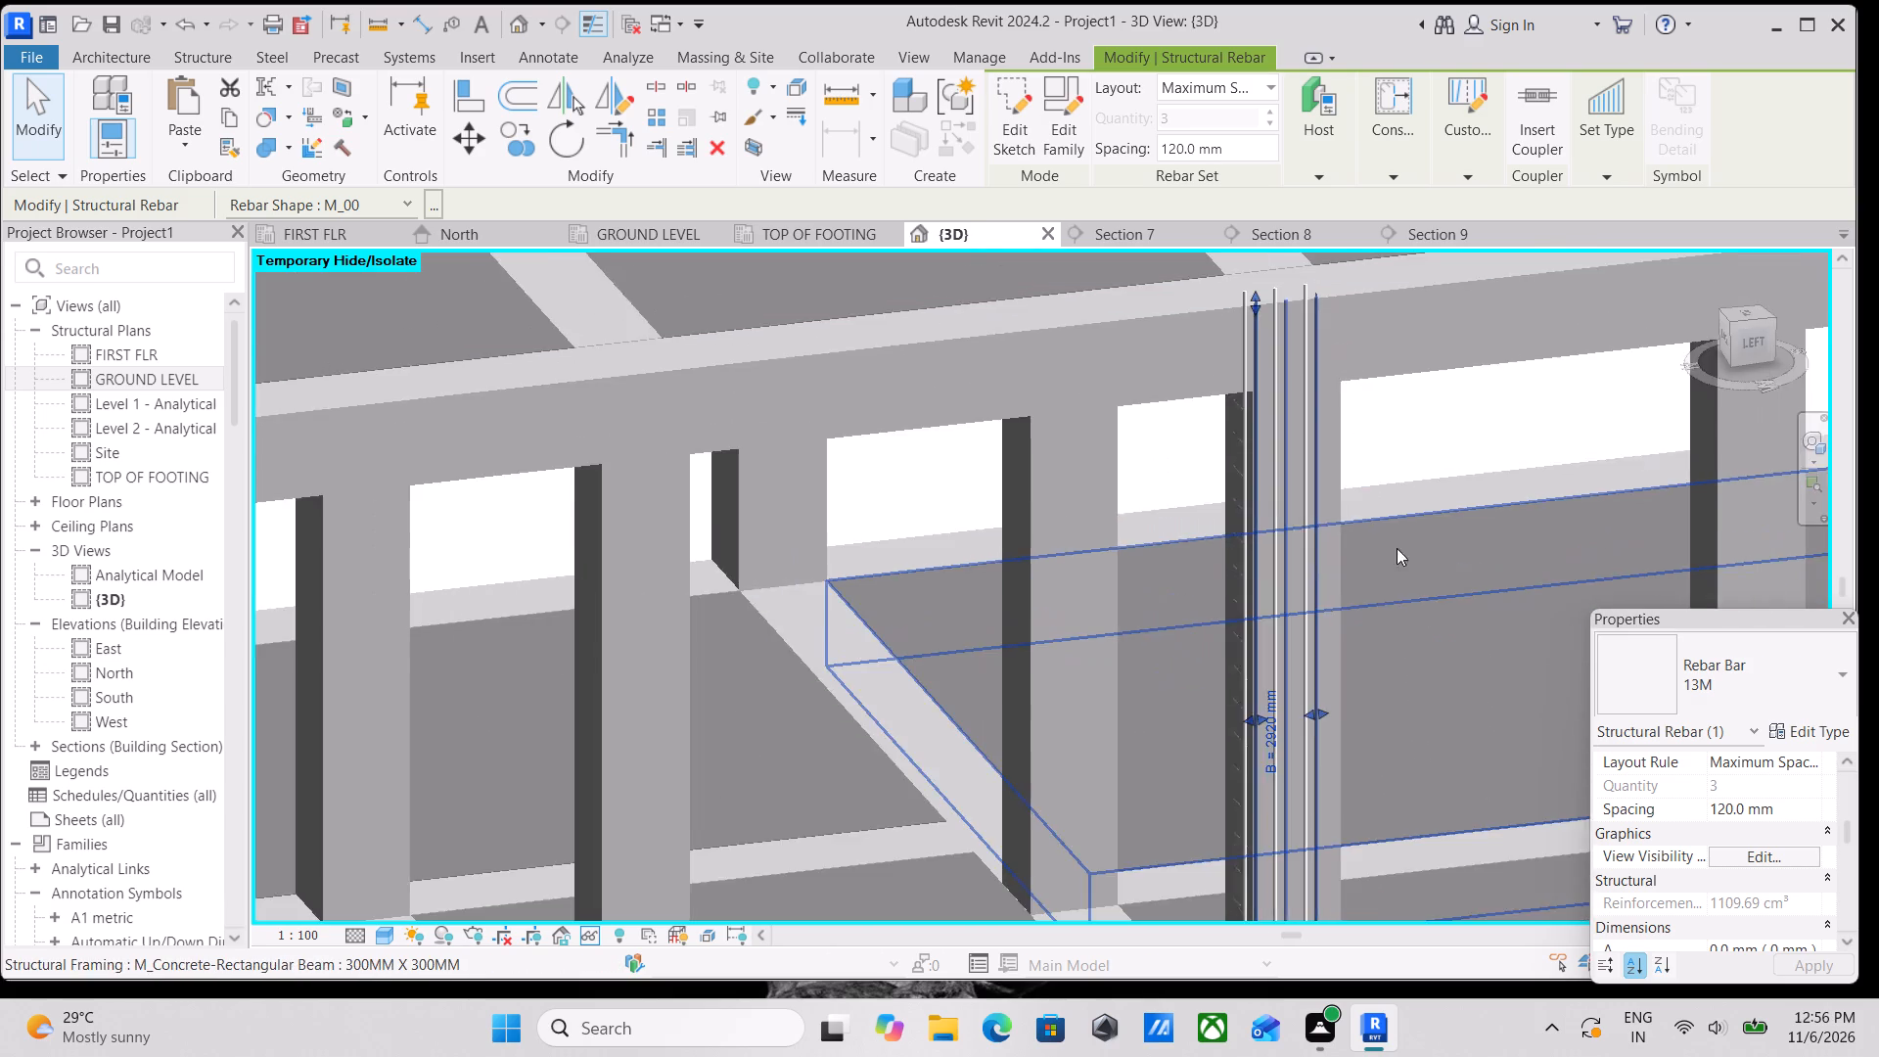
scroll(1274, 610, "down", 2)
middle_click_drag(1274, 610, 1293, 491)
scroll(1302, 502, "down", 5)
middle_click_drag(1328, 598, 1290, 512)
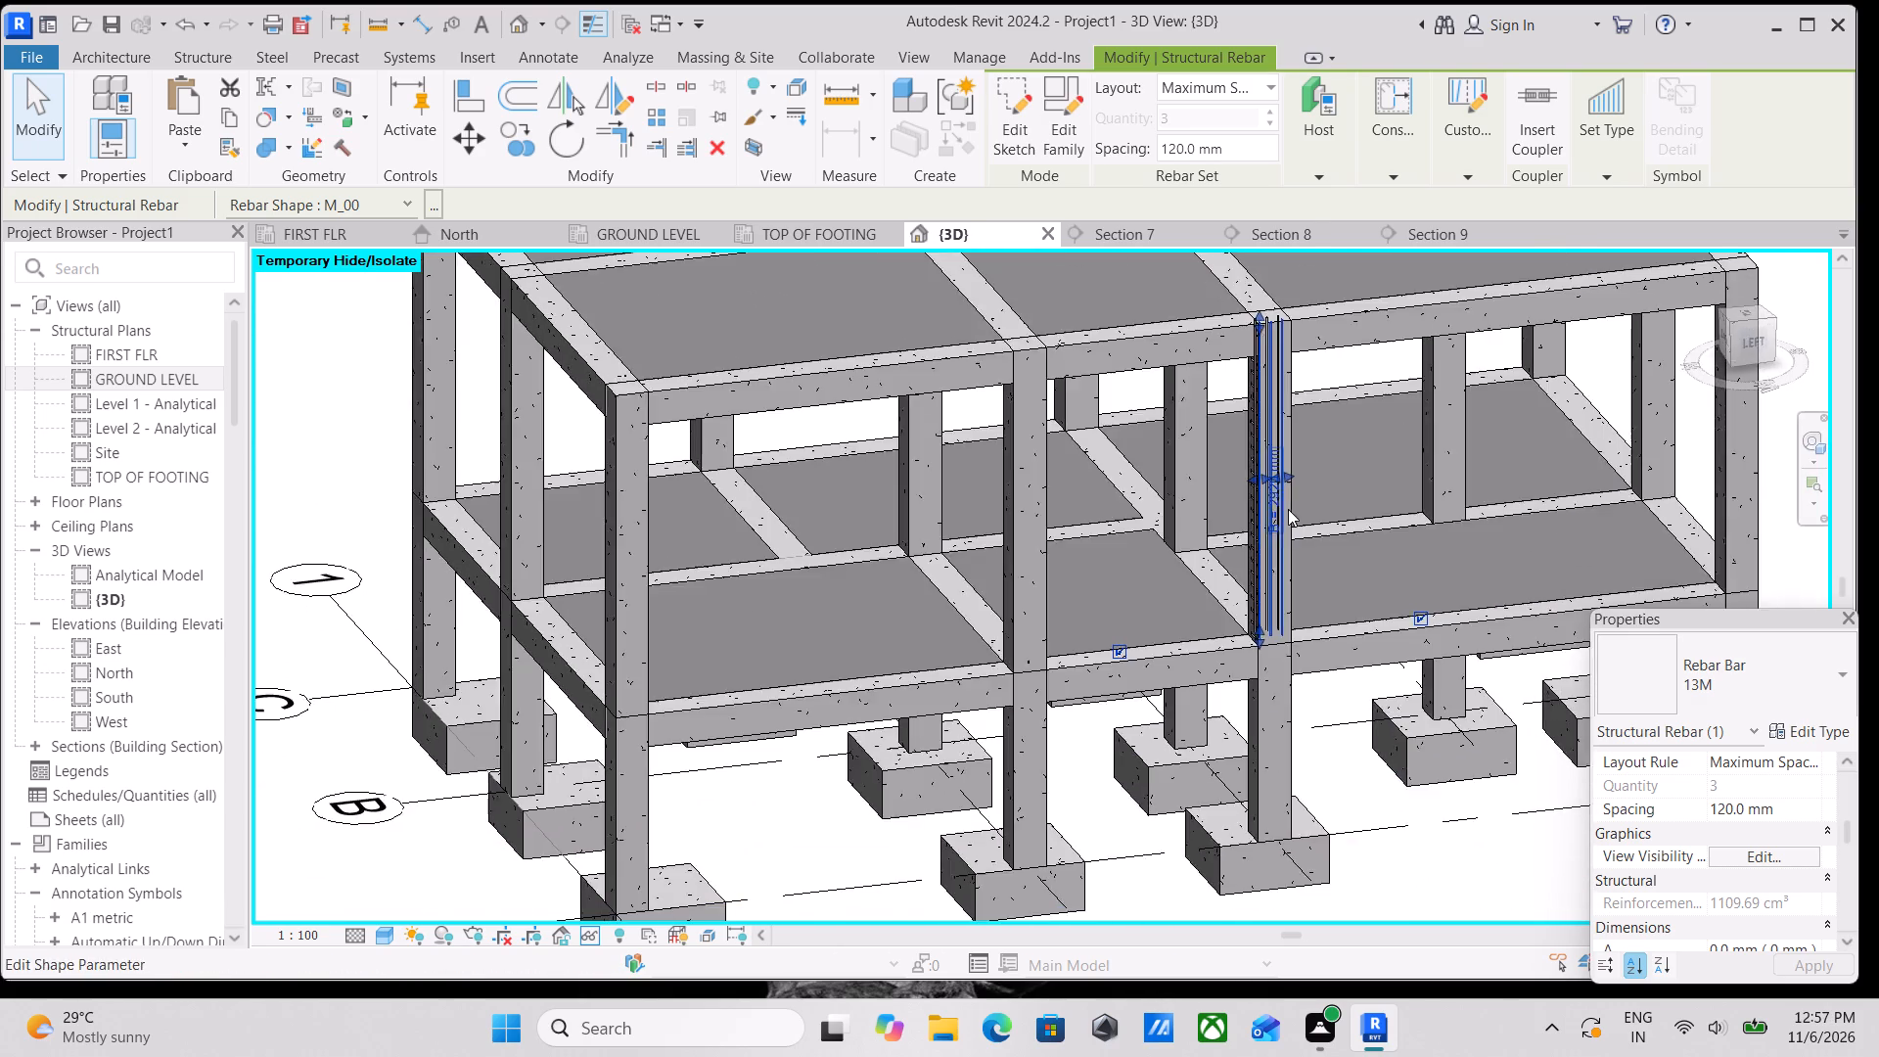
Delete both sets of three vertical 13M bars from the column between ground level and first floor.
scroll(1226, 574, "up", 3)
middle_click_drag(1253, 572, 1287, 649)
scroll(1287, 649, "up", 3)
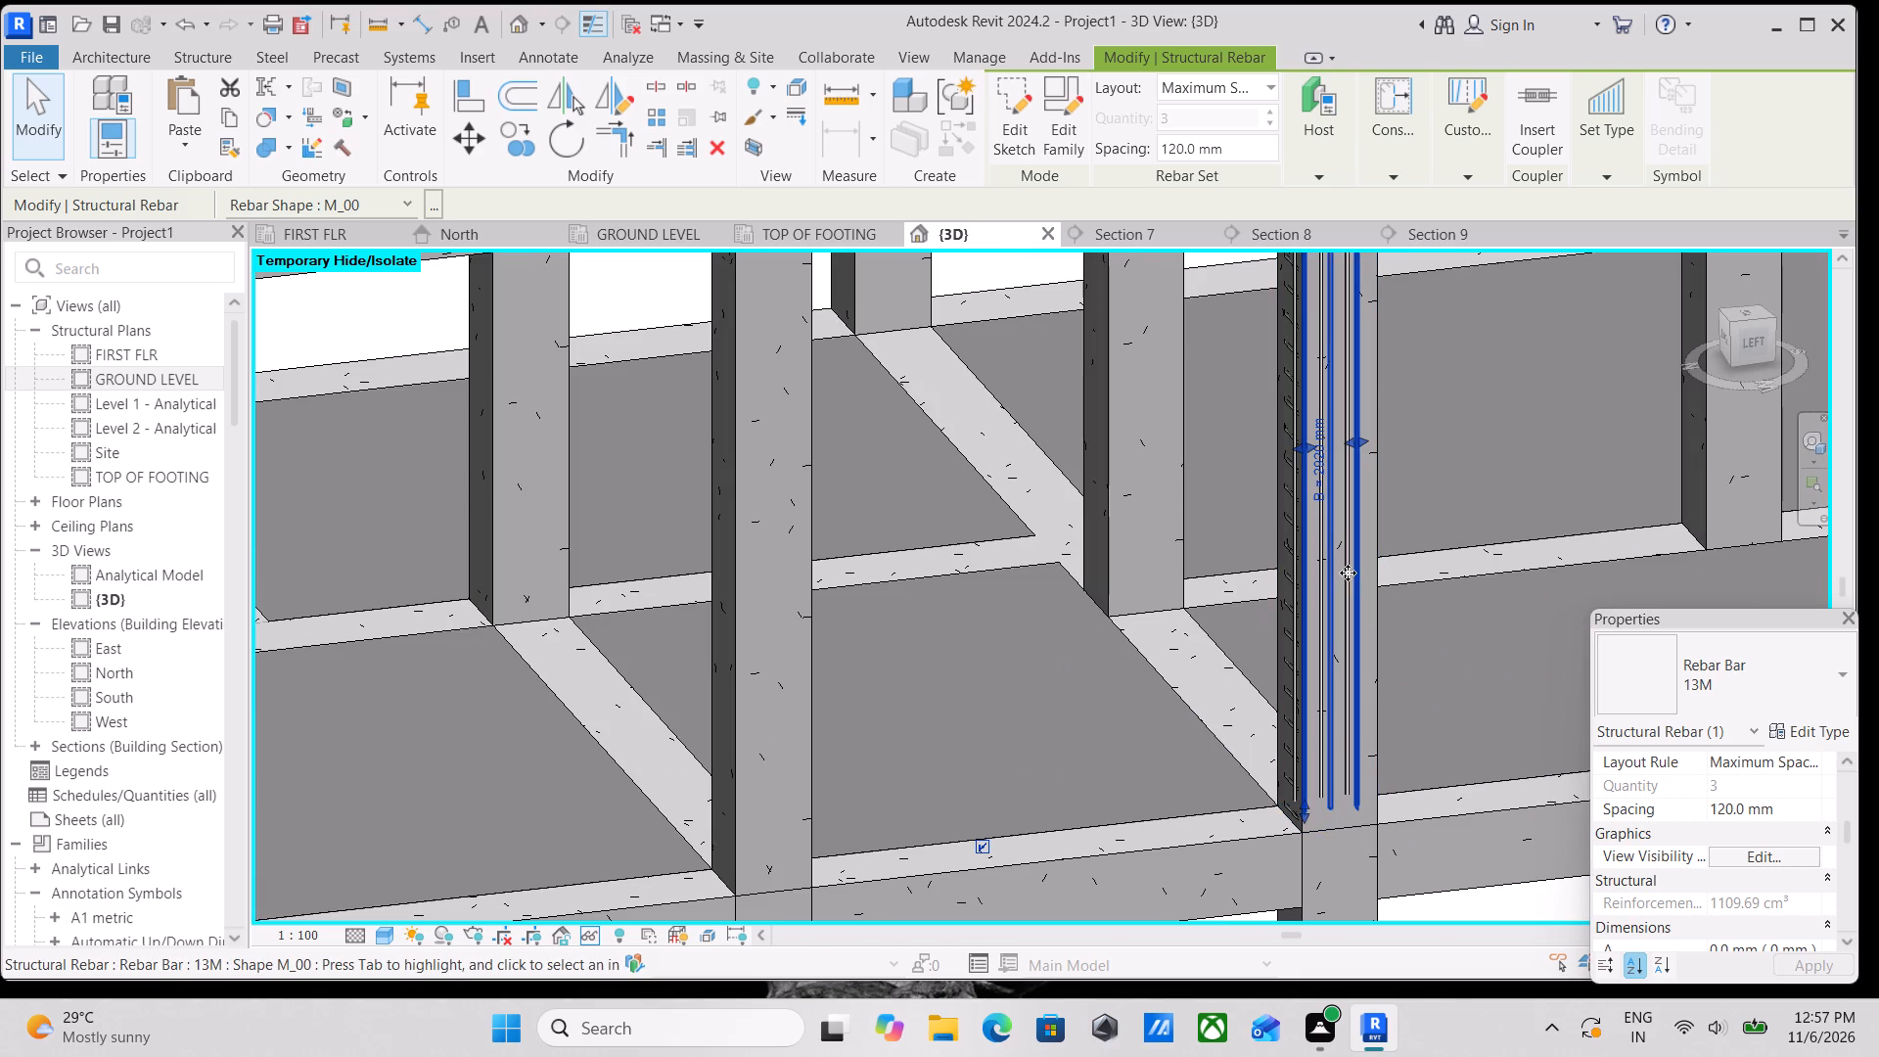
left_click(1354, 571)
right_click(1354, 571)
left_click(1439, 609)
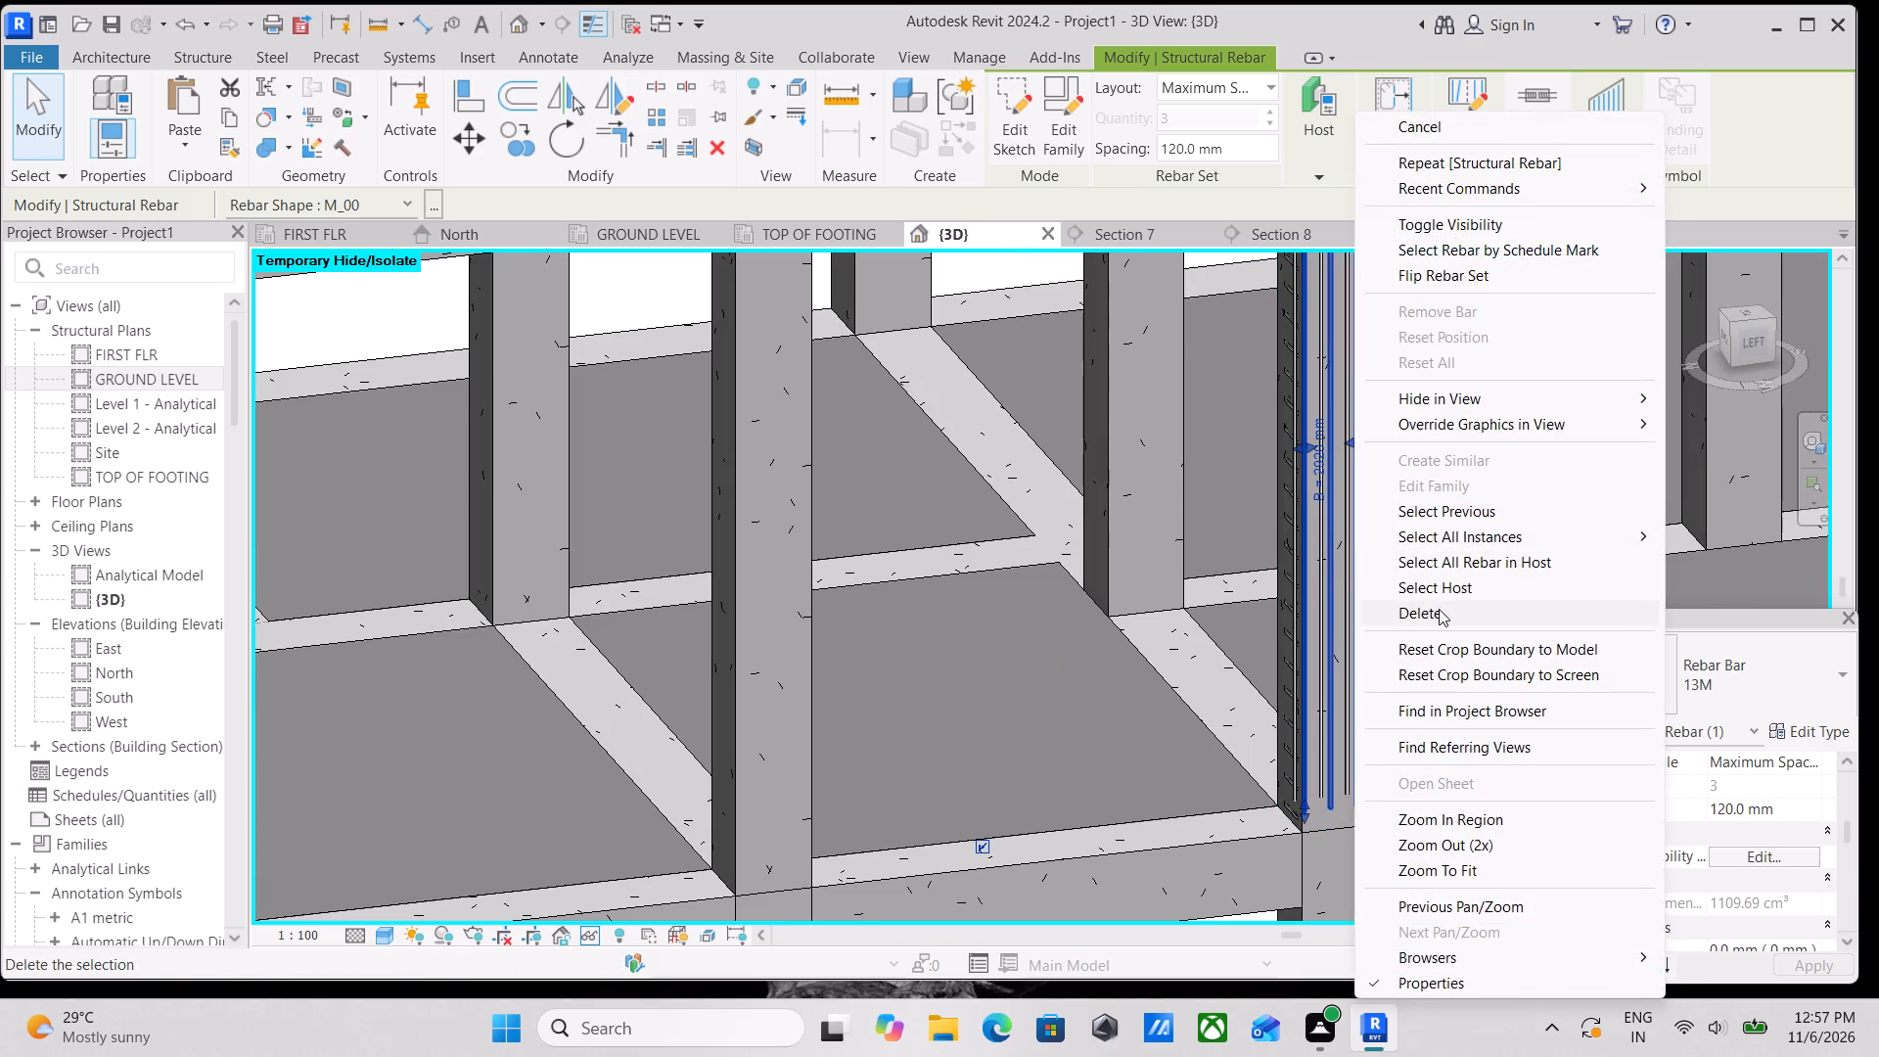
scroll(1309, 501, "up", 2)
left_click(1327, 495)
right_click(1327, 495)
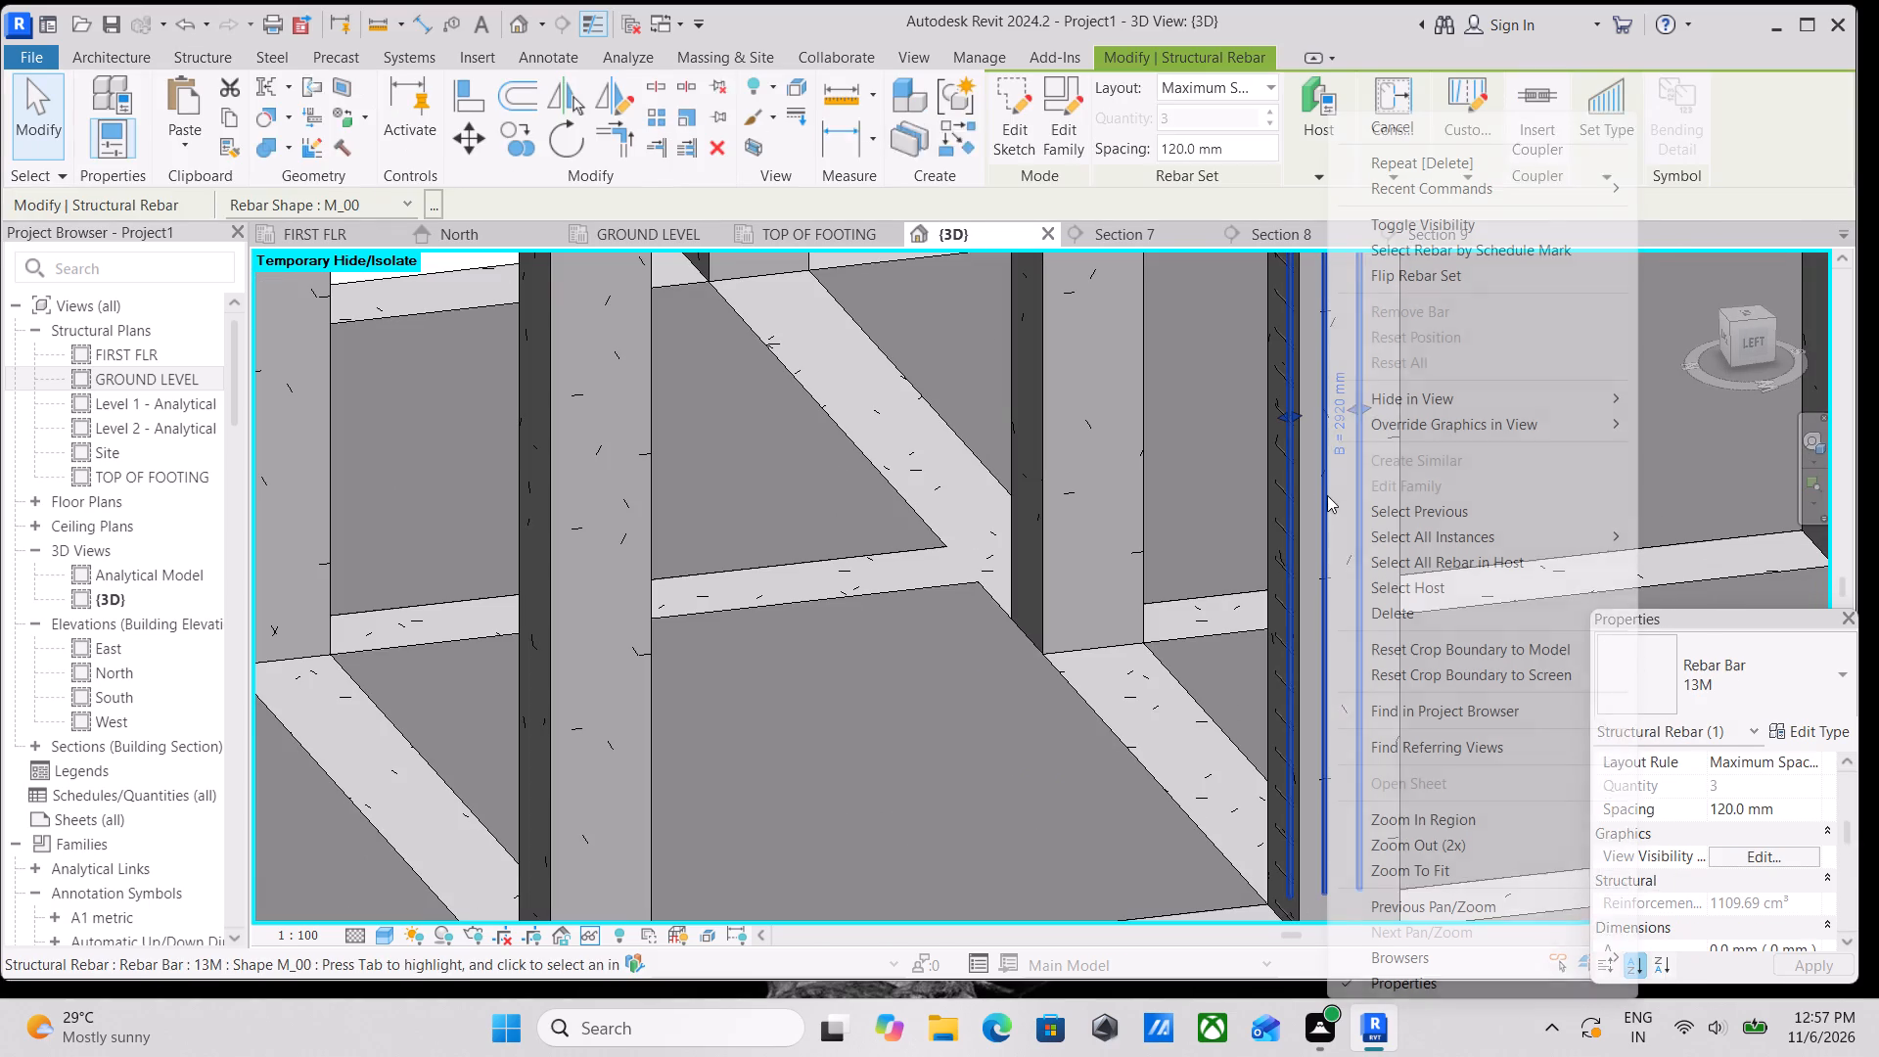
left_click(1428, 616)
Delete the 13M M_T1 tie set from the same column.
scroll(1302, 555, "down", 5)
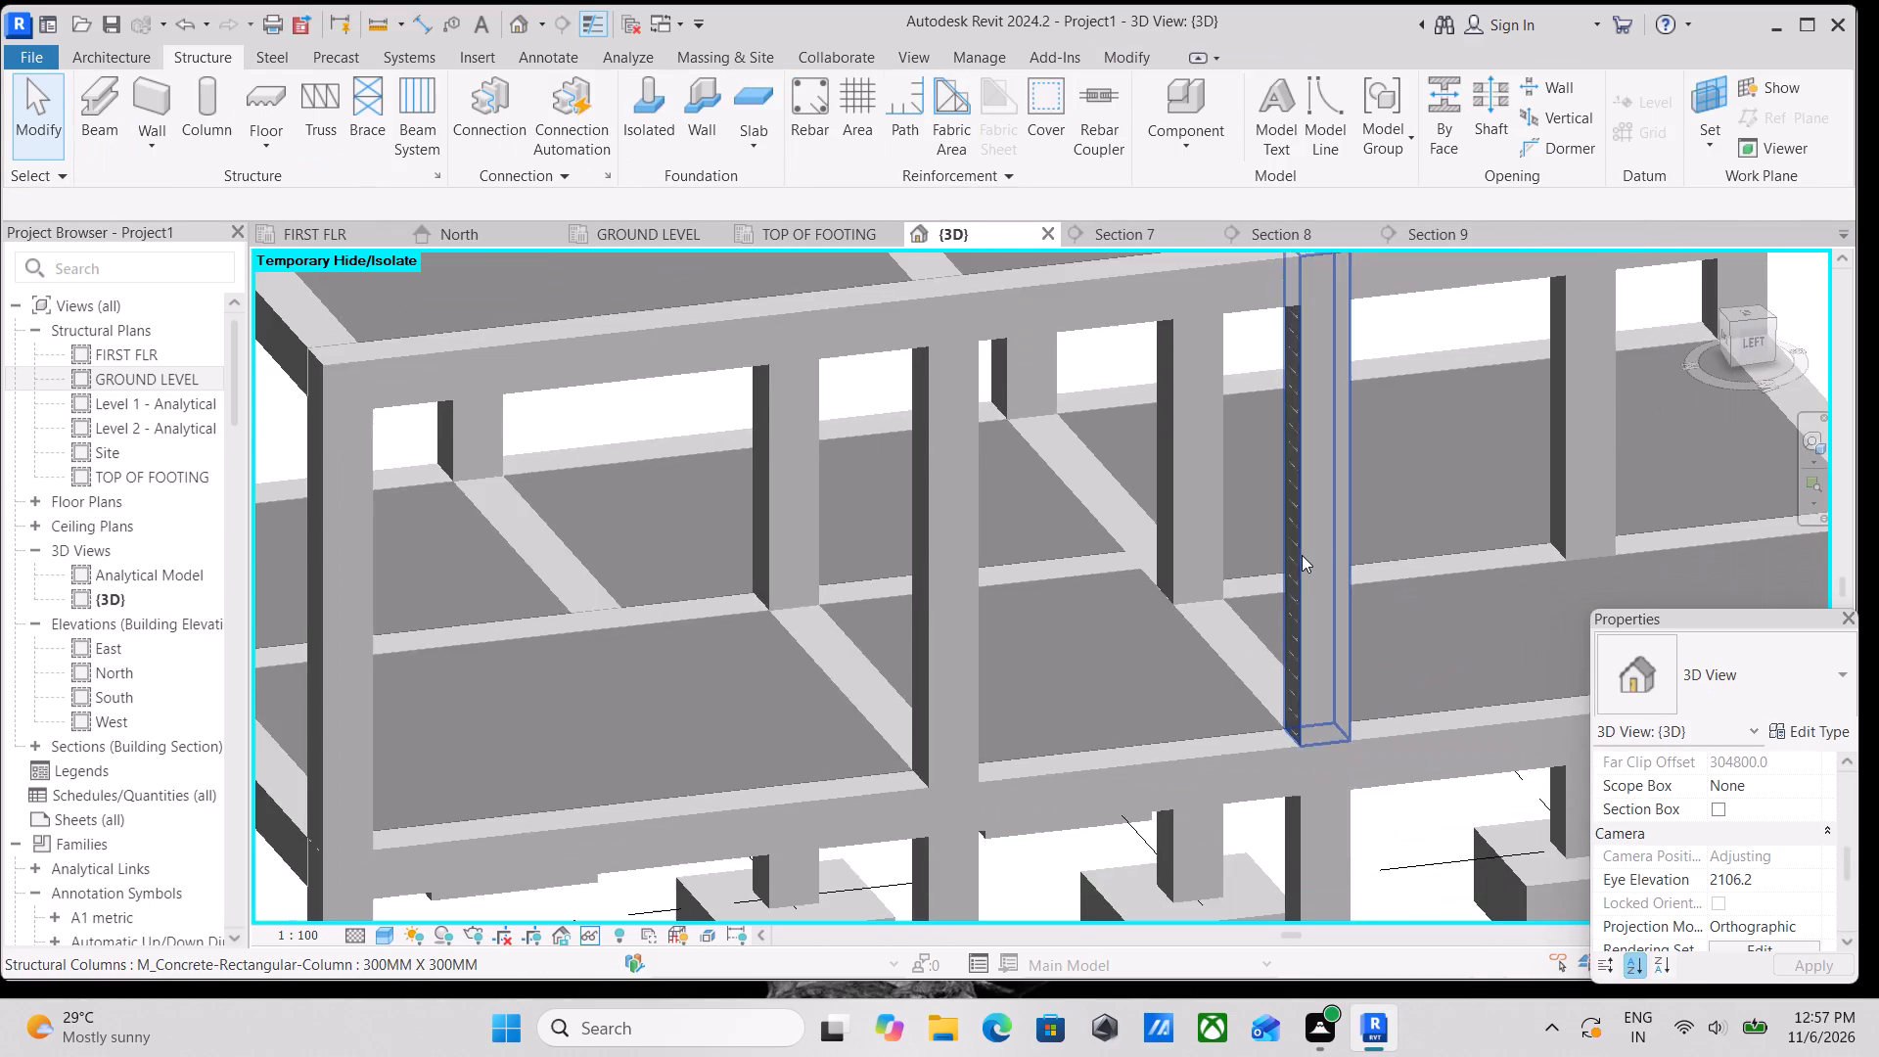
middle_click_drag(1292, 561, 1510, 473, "shift")
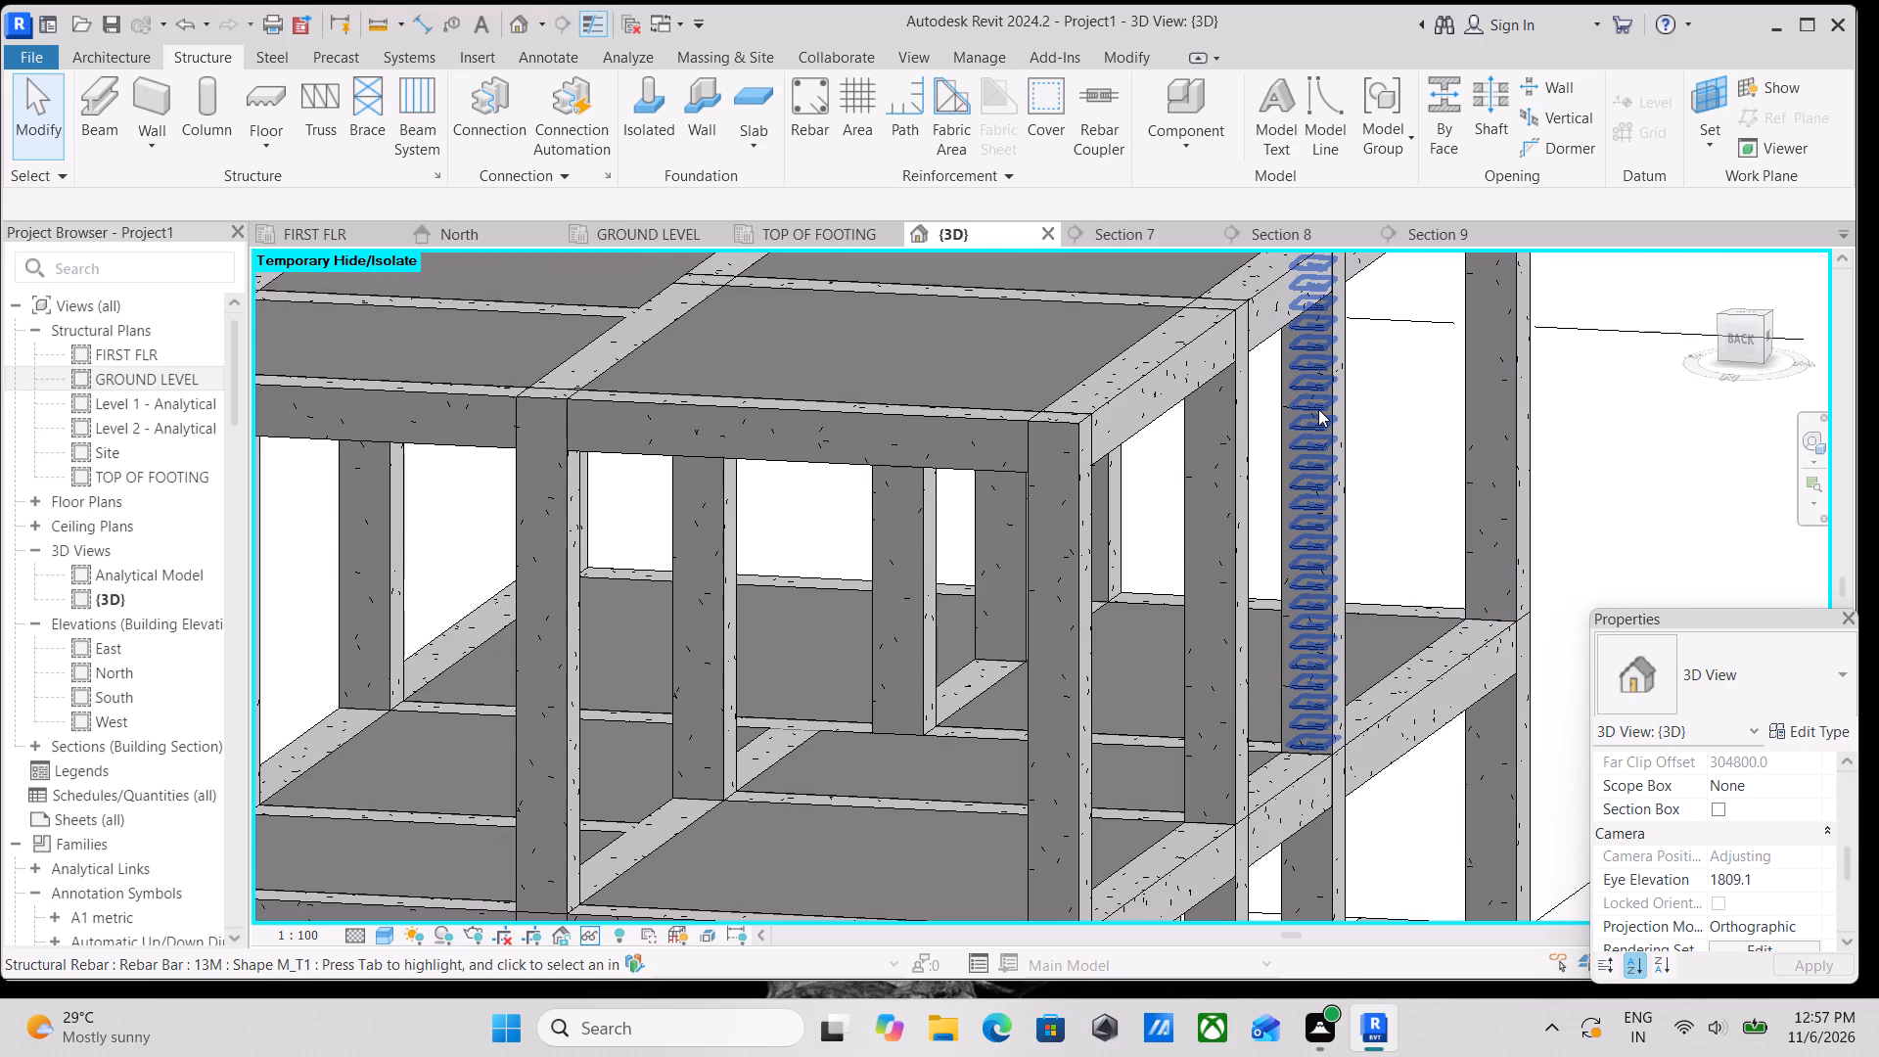
left_click(1318, 409)
right_click(1318, 409)
left_click(1398, 613)
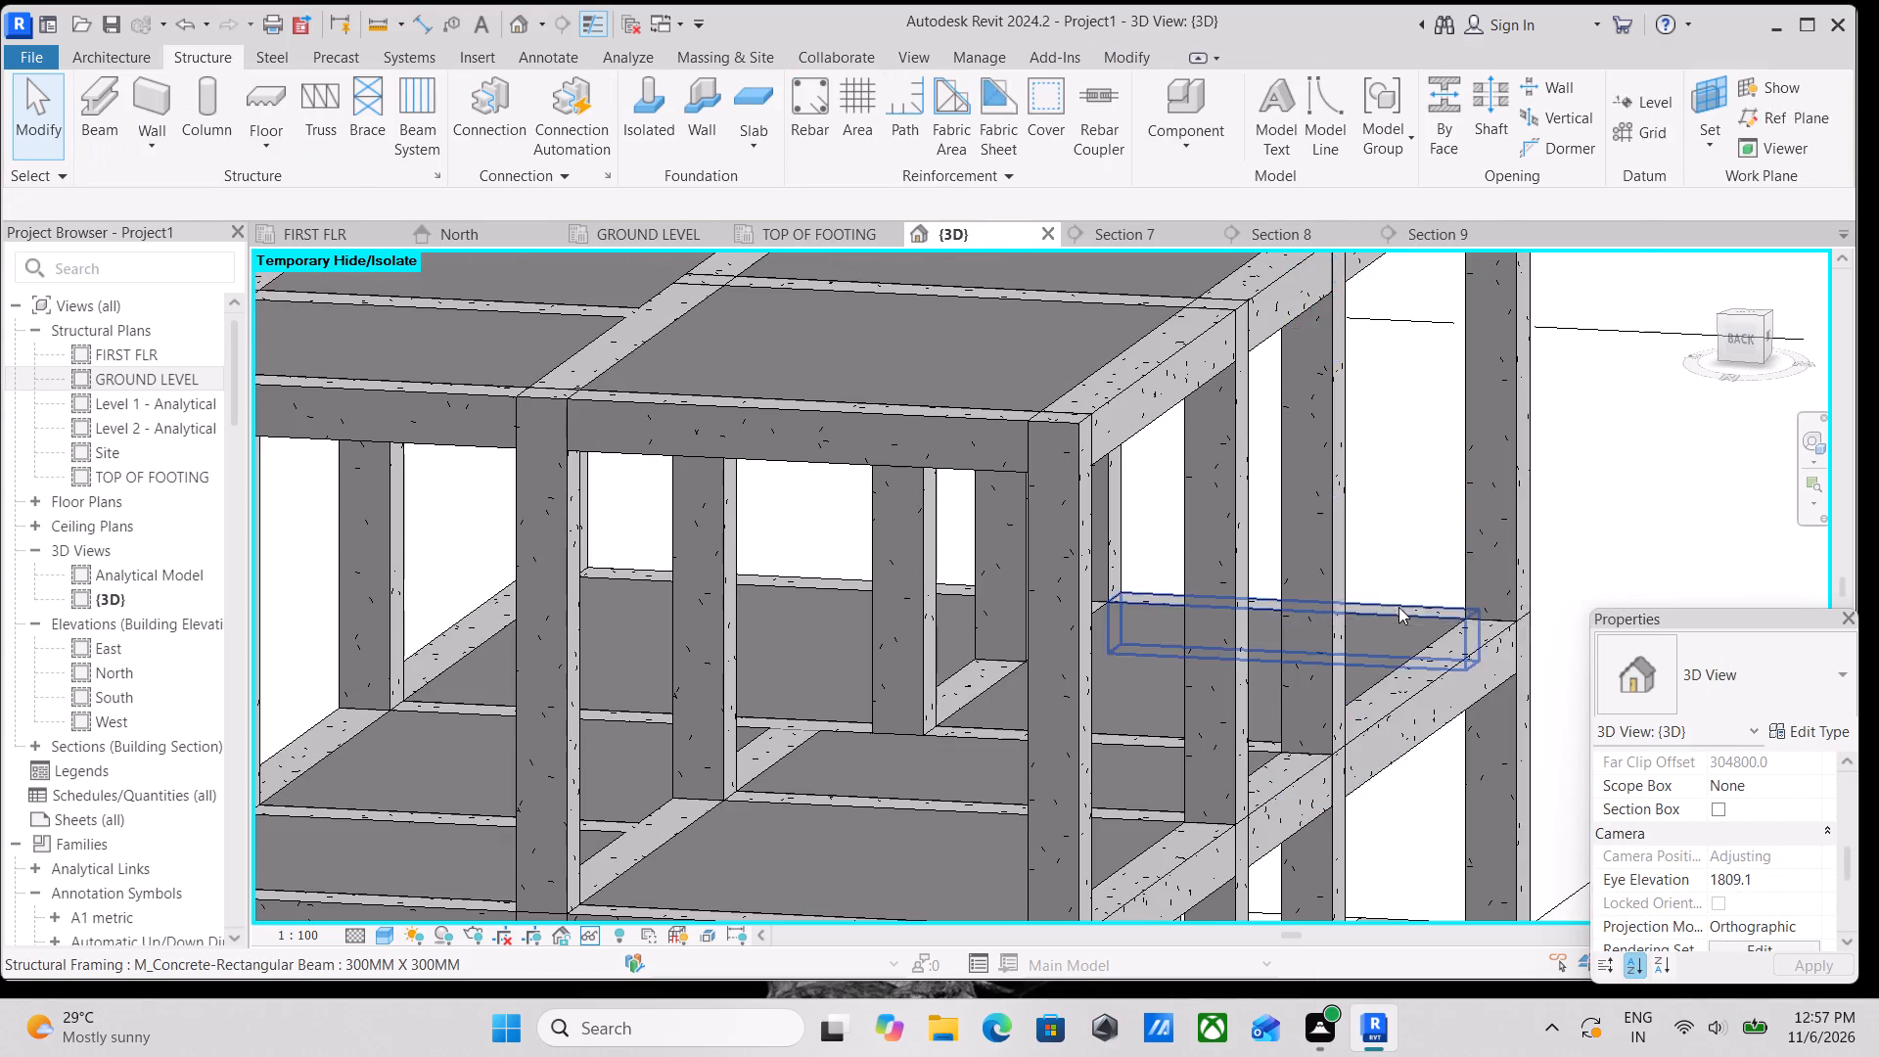
Review the frame in 3D and the beam and slab reinforcement across the grid bays in the FIRST FLR plan.
scroll(1398, 607, "down", 2)
middle_click_drag(1398, 607, 973, 622)
scroll(1202, 593, "down", 3)
middle_click_drag(1202, 593, 1369, 694)
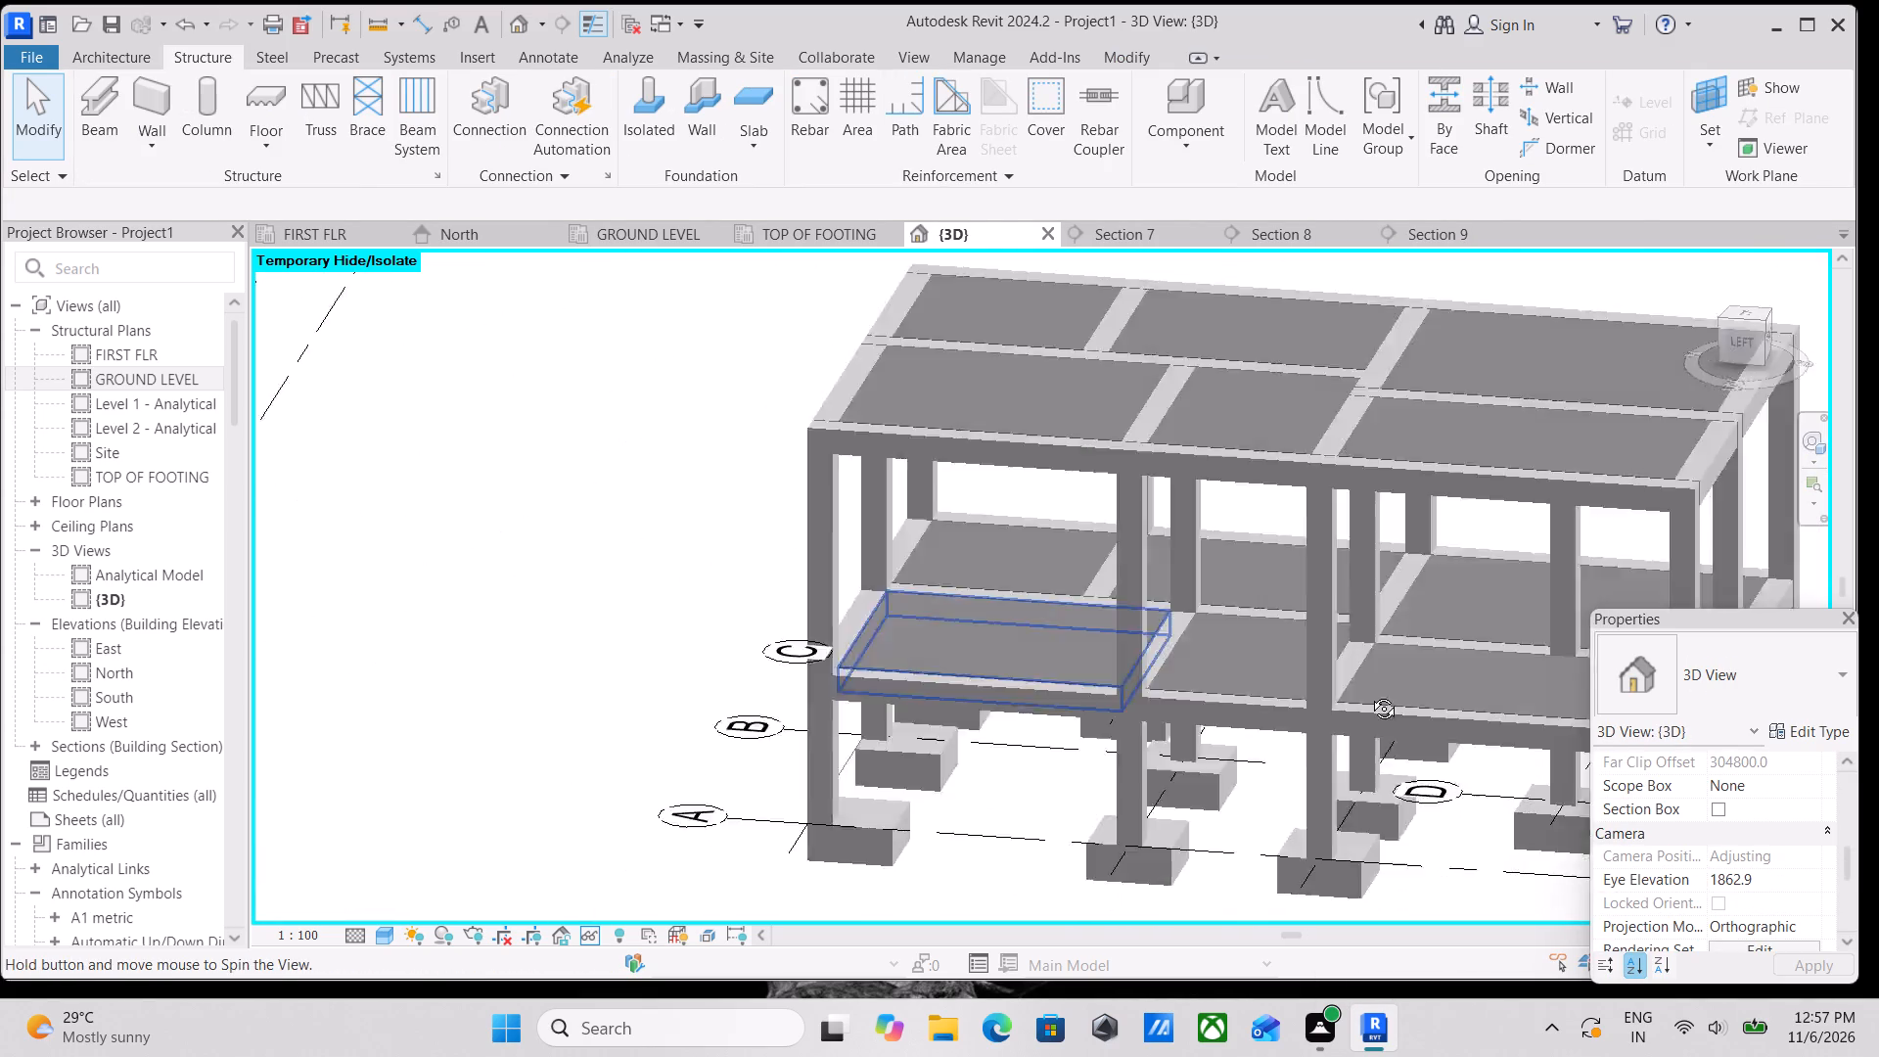
middle_click_drag(1369, 694, 1383, 686)
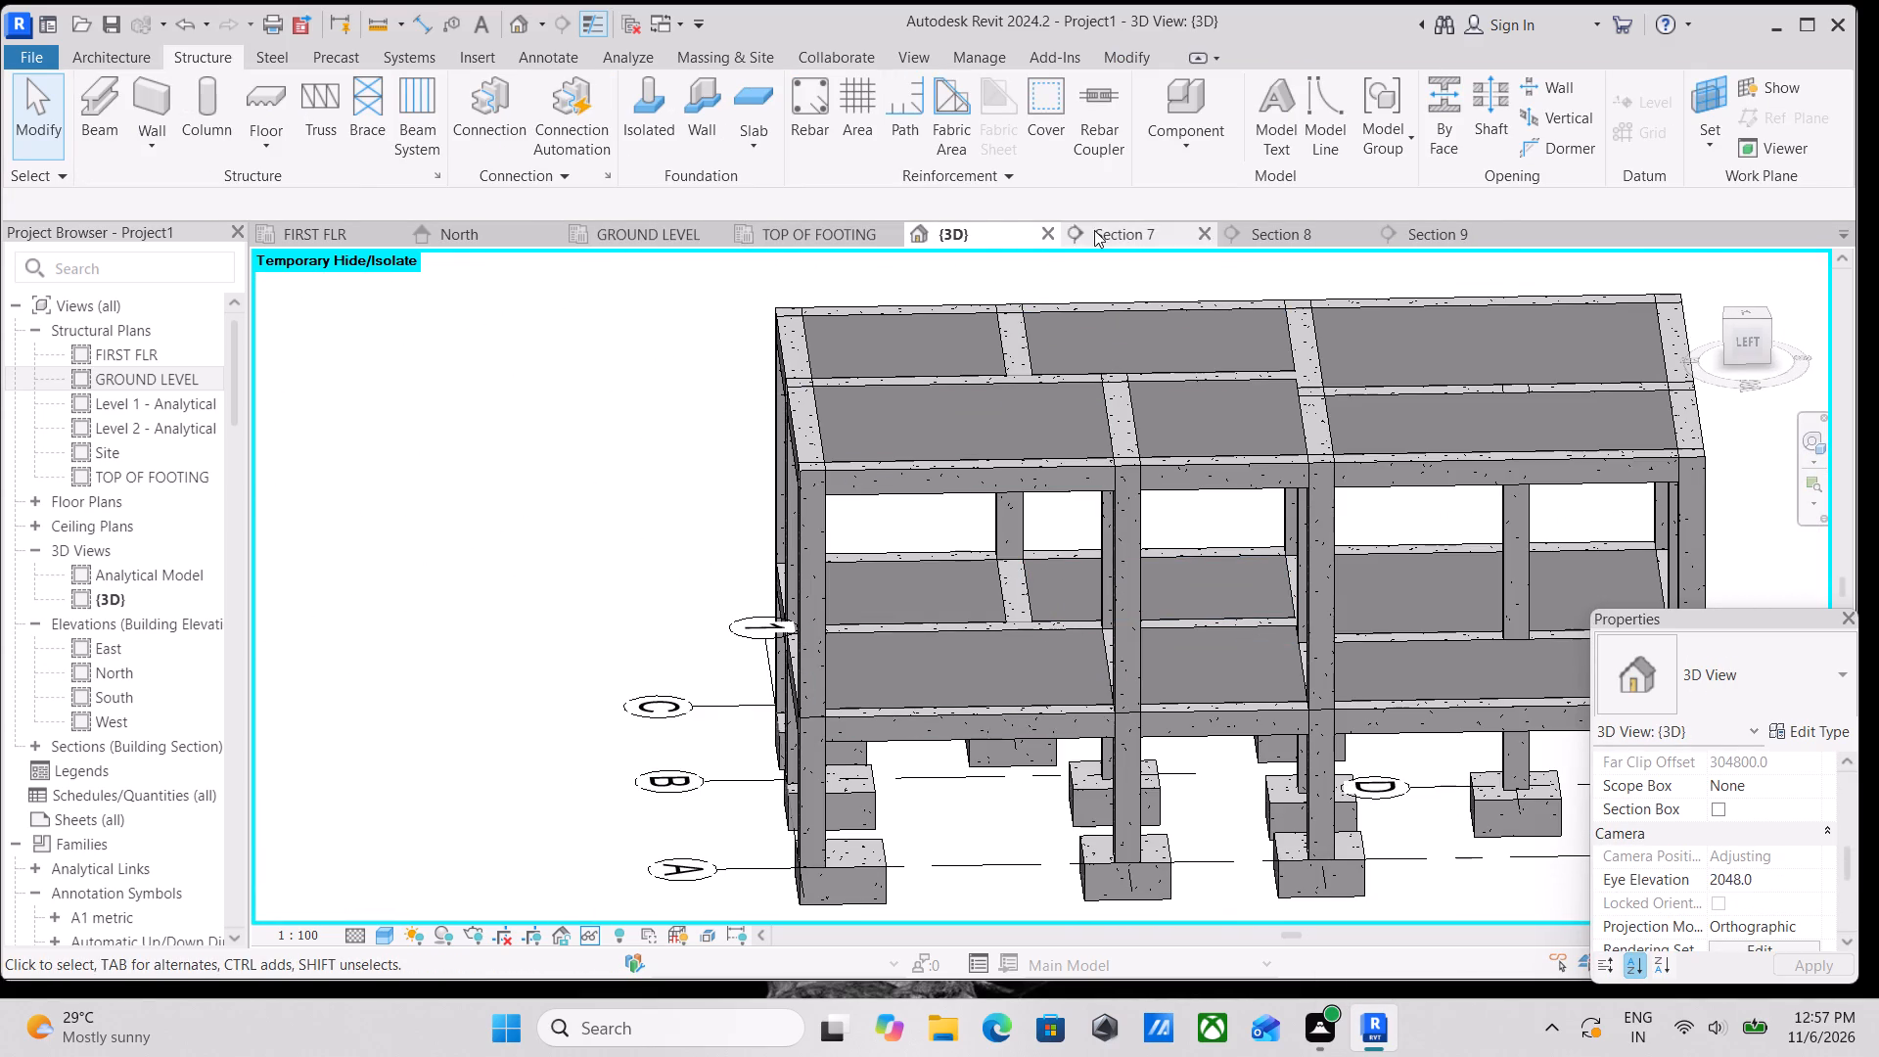
left_click(337, 239)
scroll(1113, 674, "down", 7)
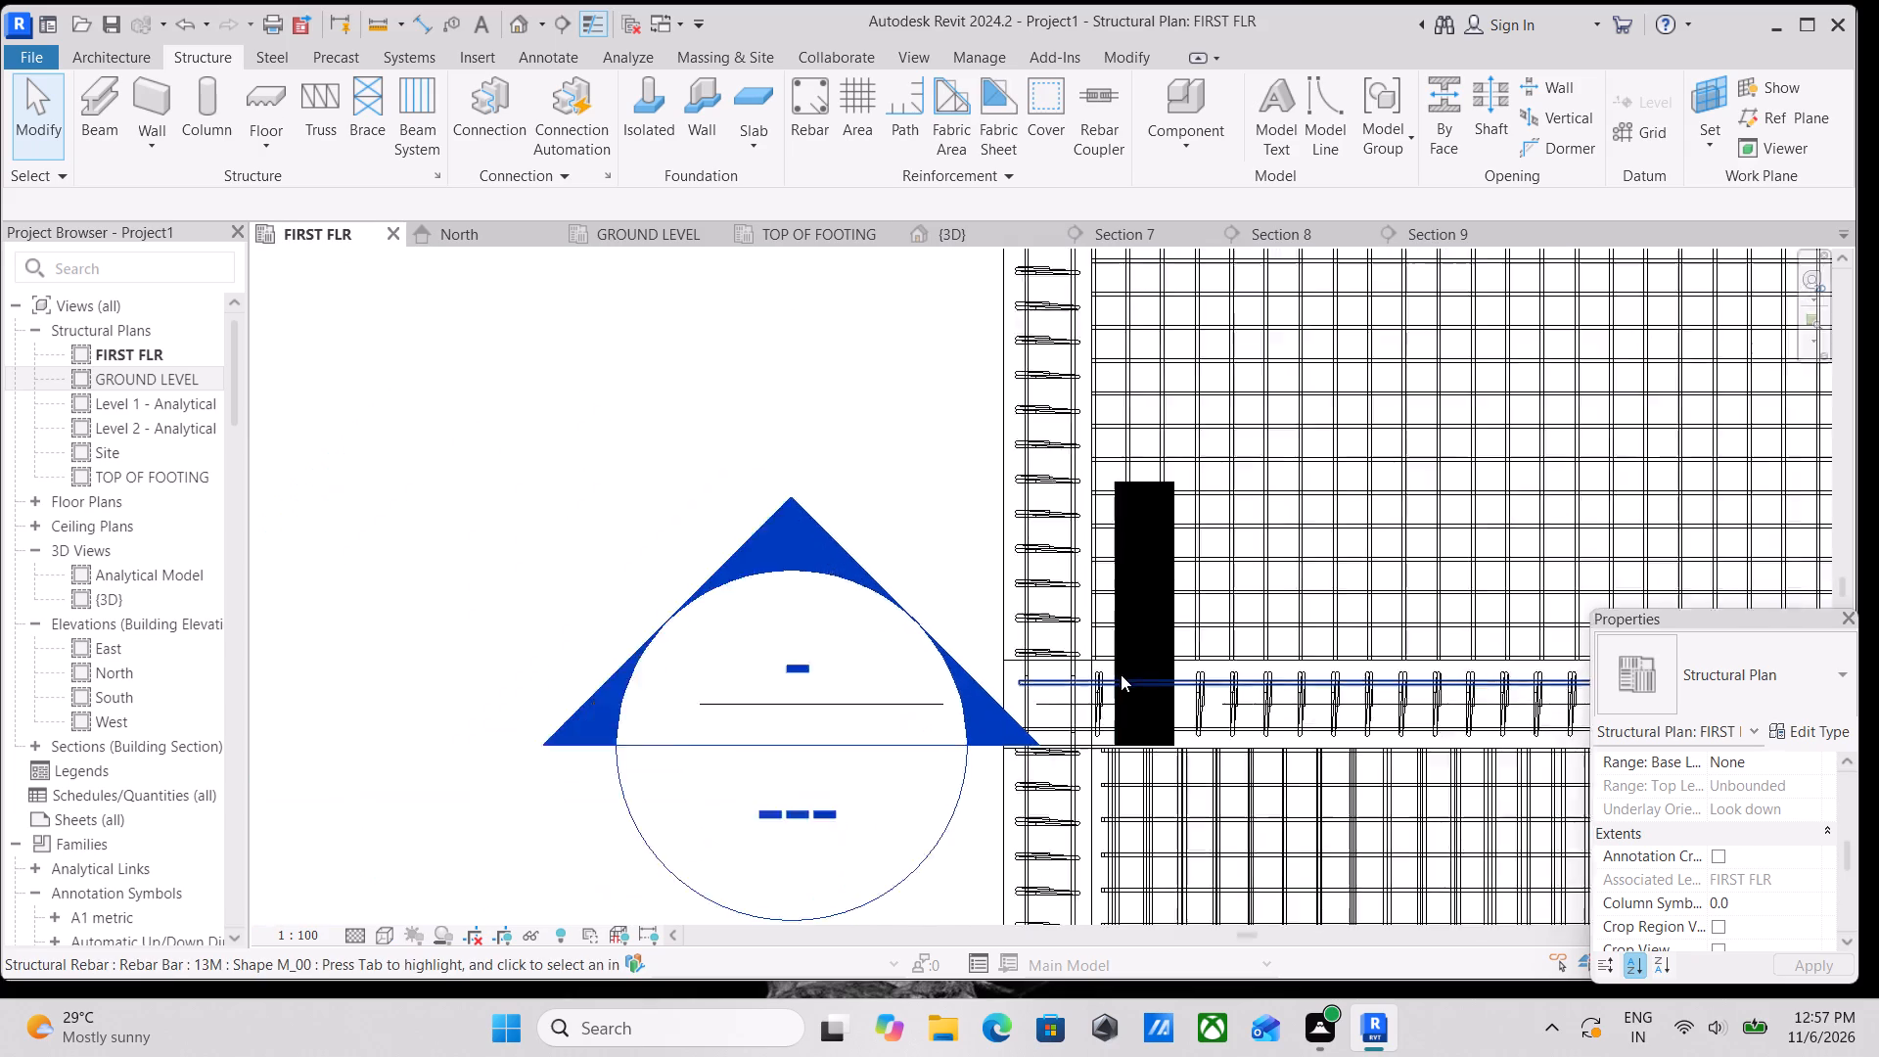
scroll(1121, 674, "down", 6)
scroll(1320, 613, "down", 2)
middle_click_drag(1320, 613, 1127, 637)
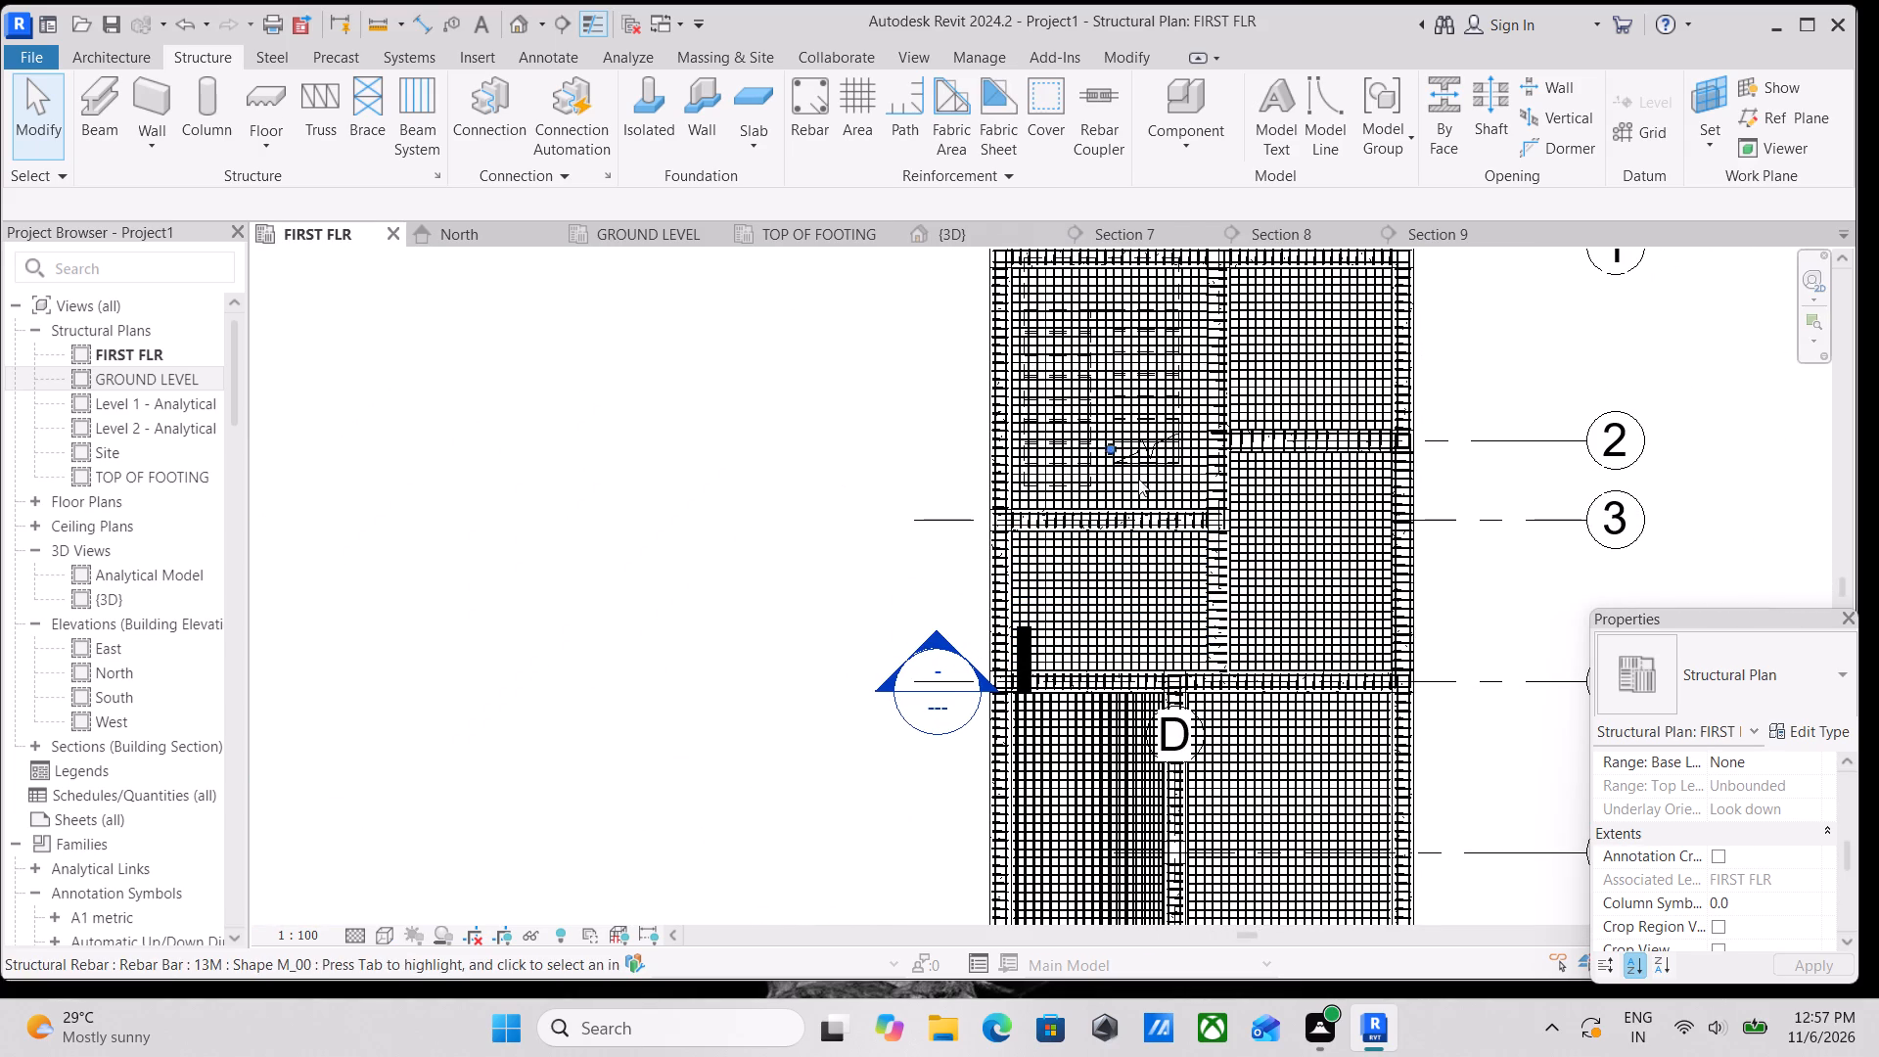
scroll(1401, 553, "up", 2)
scroll(1178, 629, "up", 3)
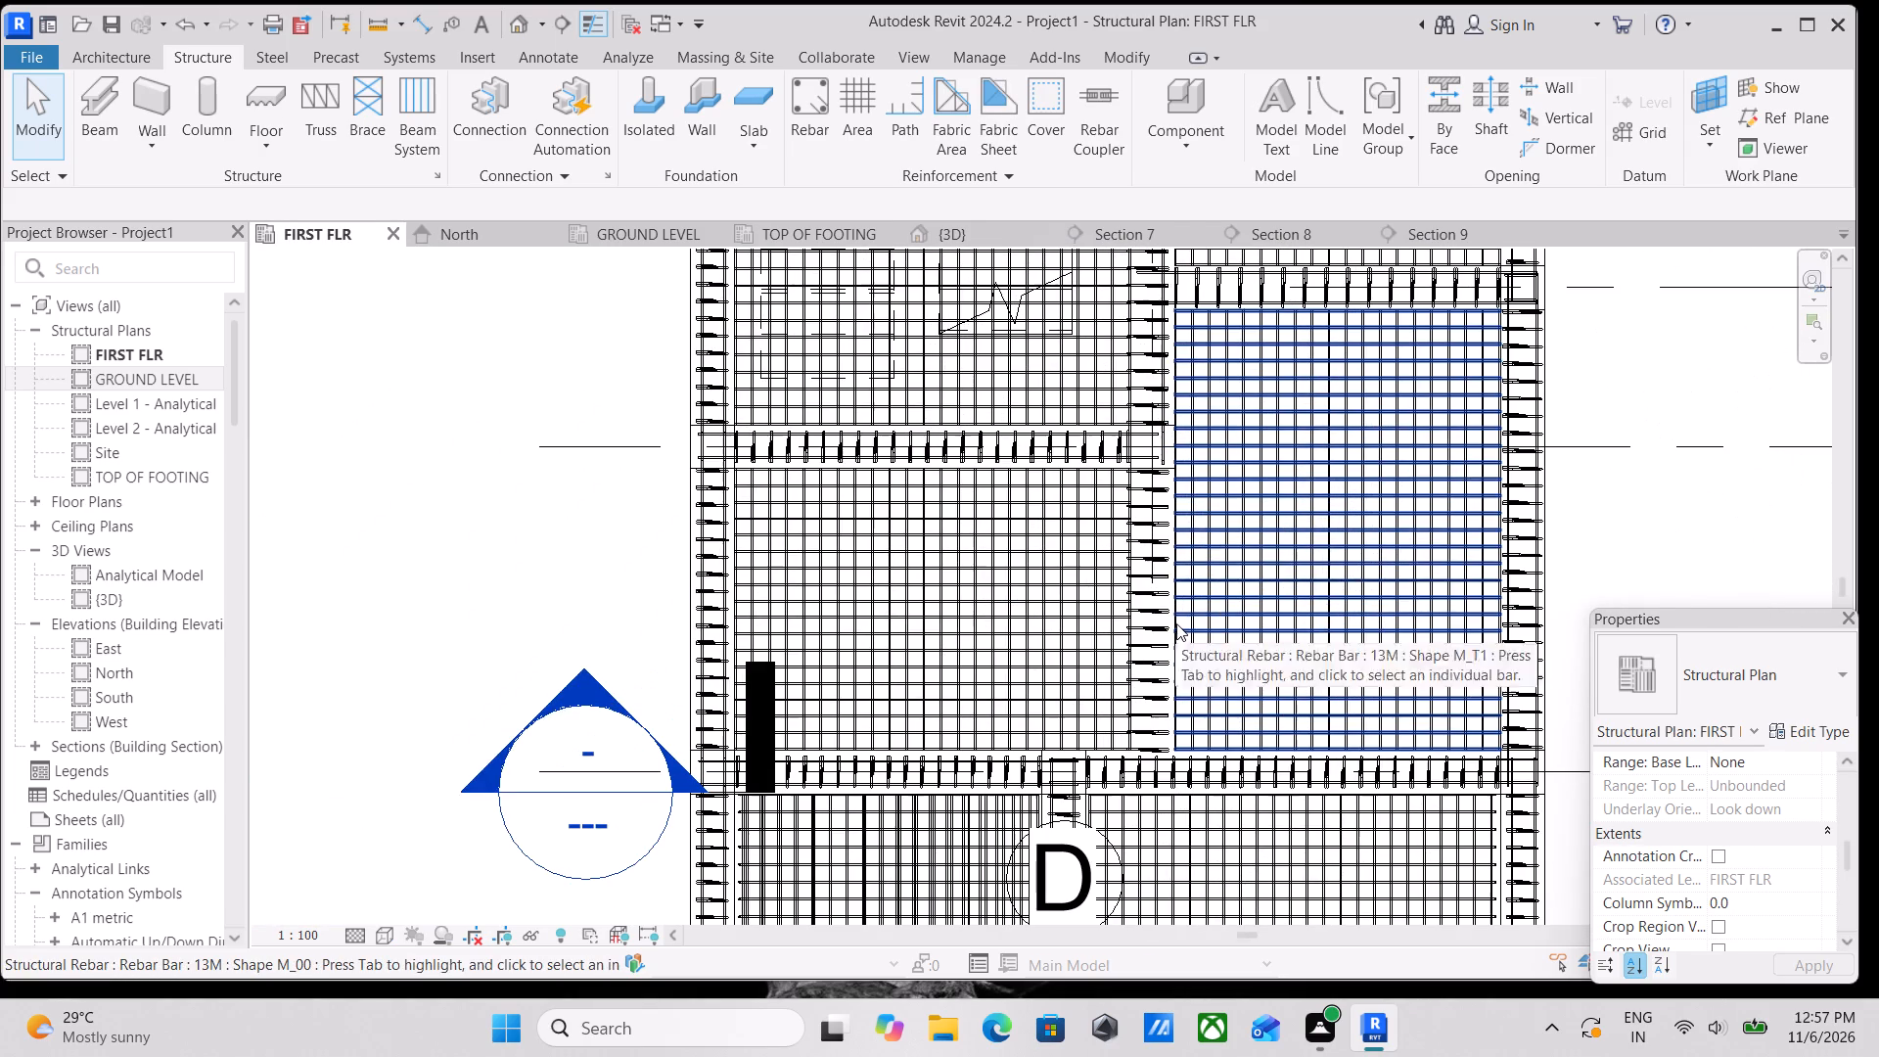
scroll(1177, 623, "down", 3)
middle_click_drag(1175, 702, 1238, 563)
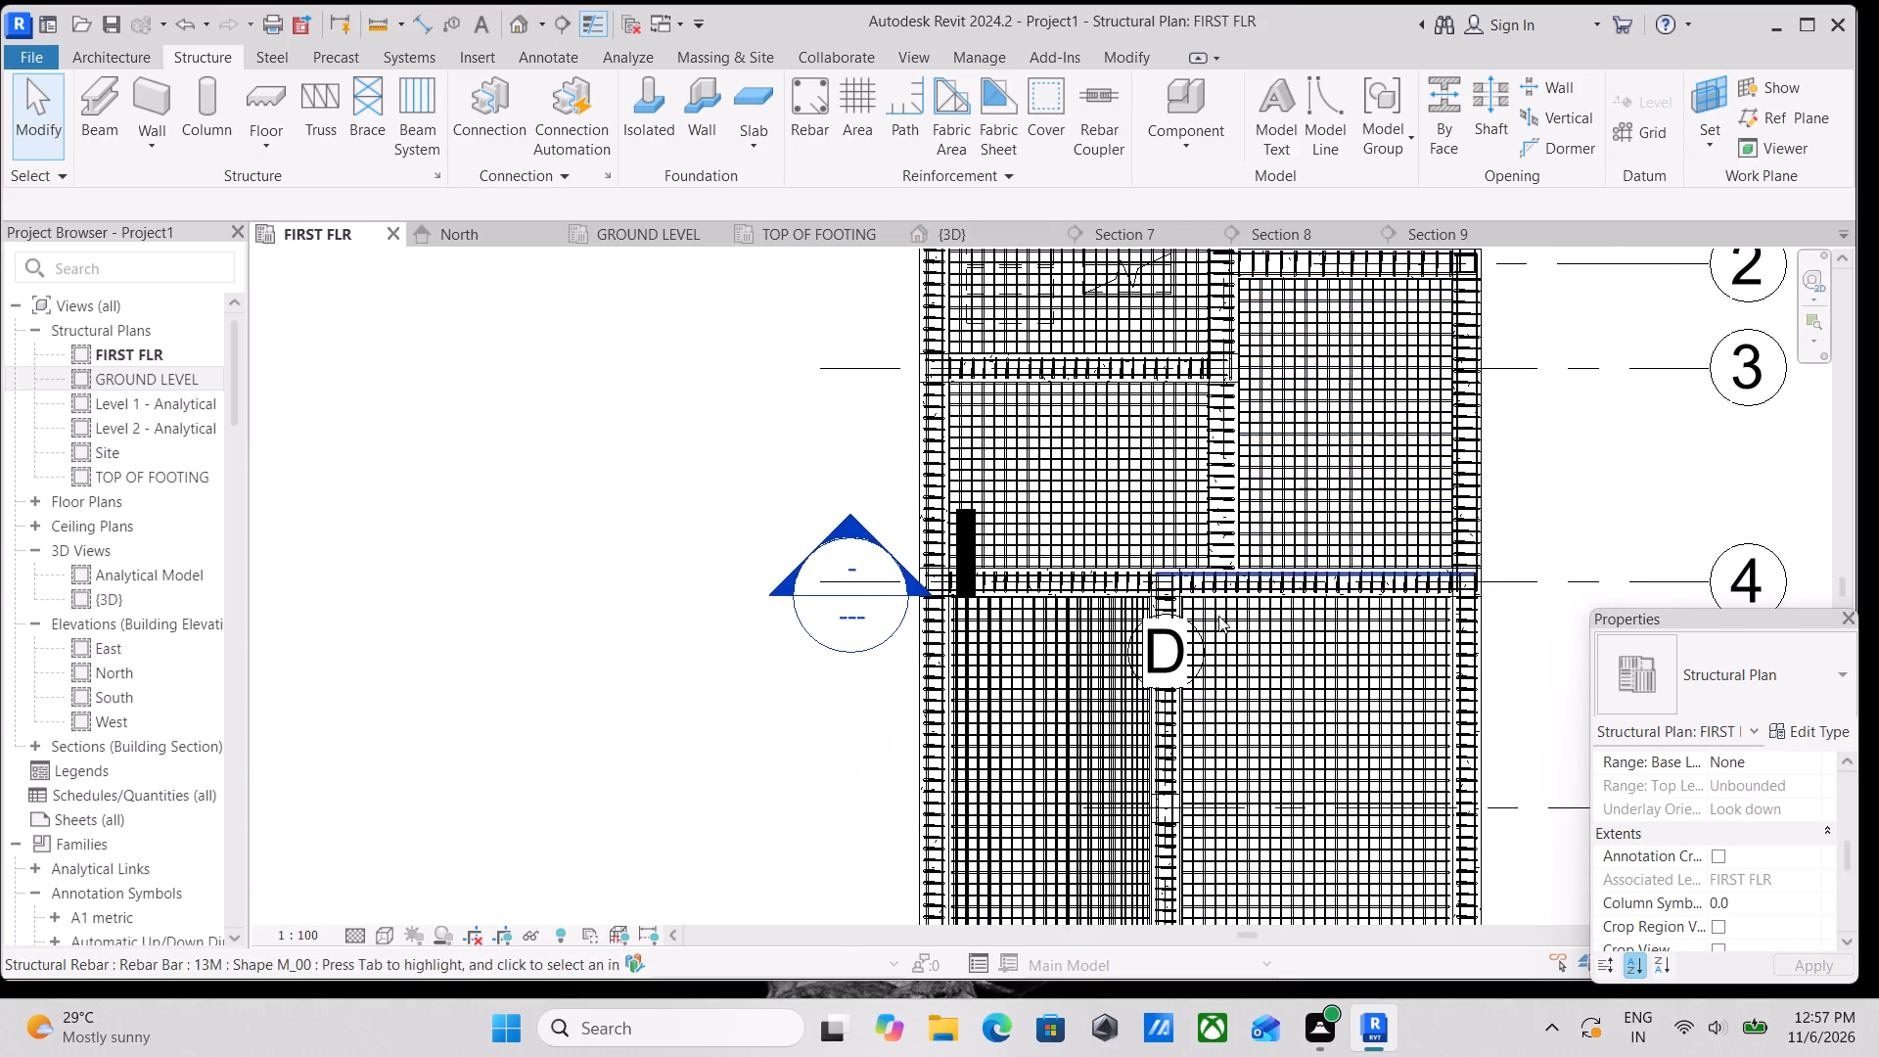
middle_click_drag(1192, 709, 1247, 598)
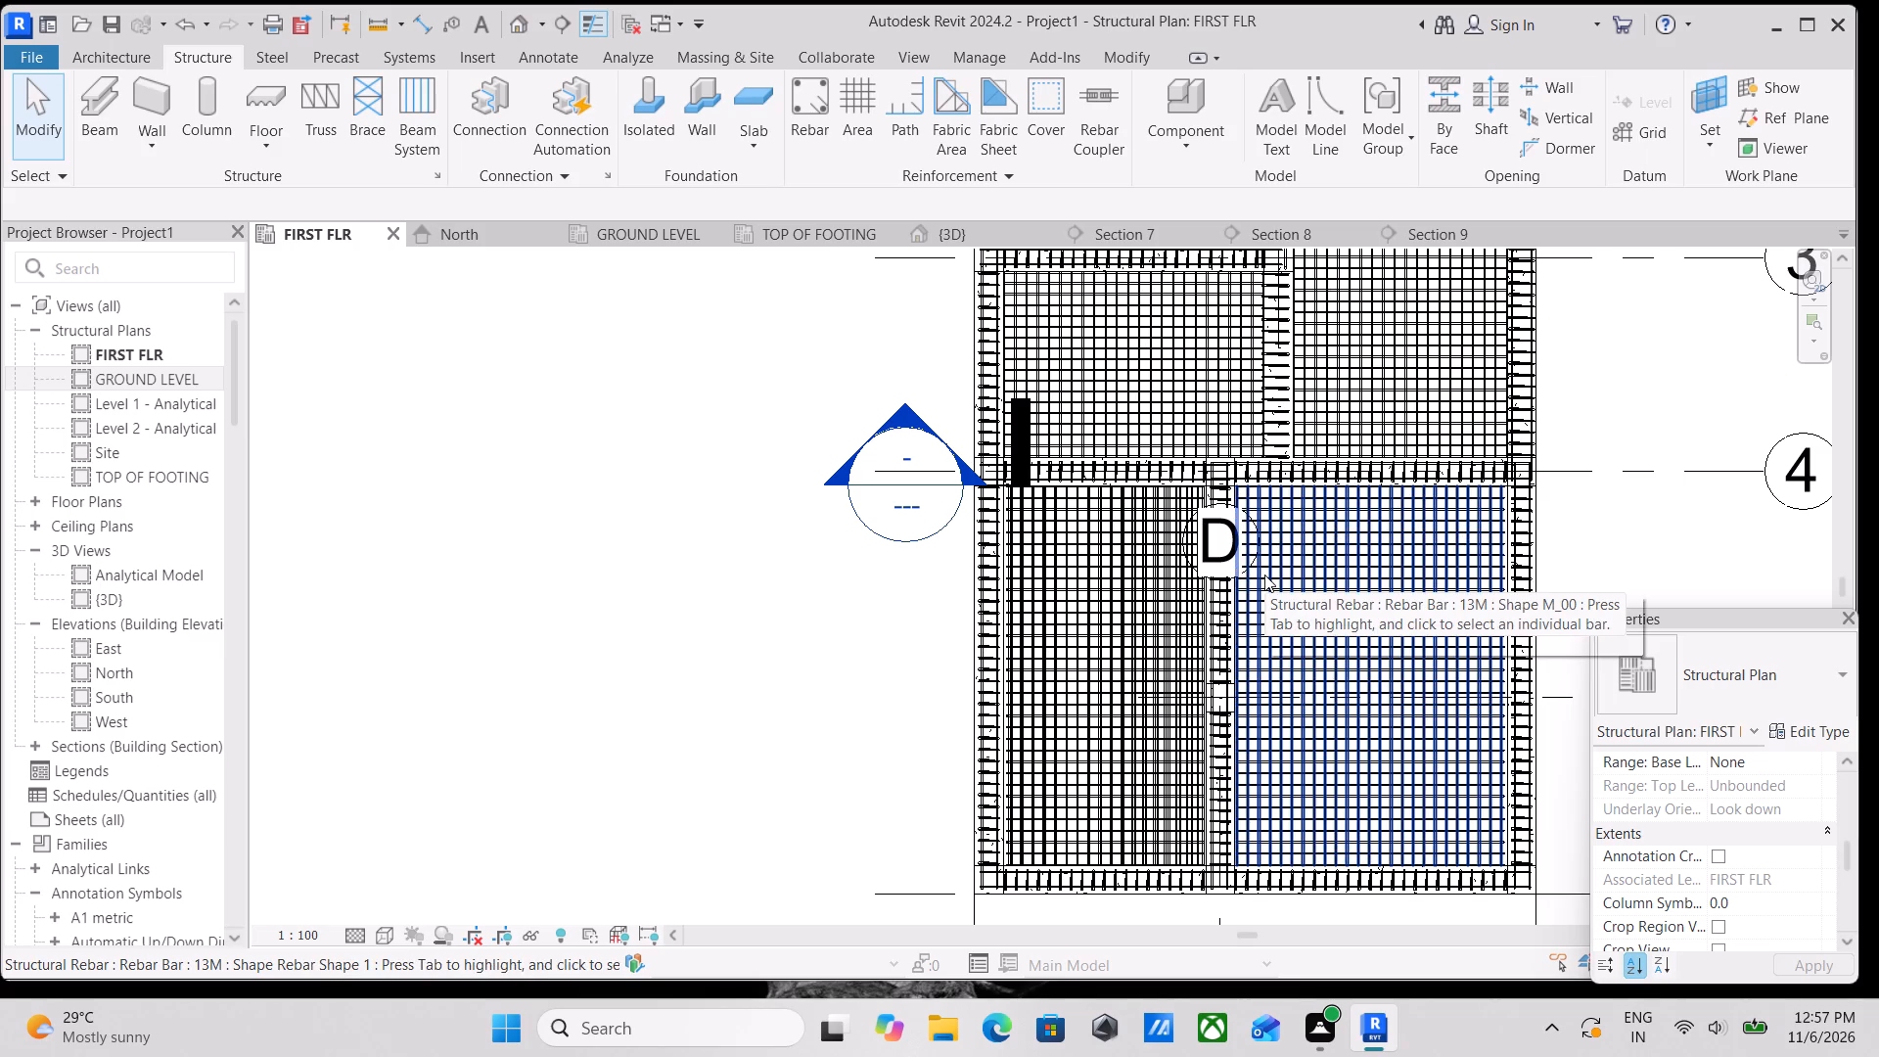
scroll(1280, 631, "up", 1)
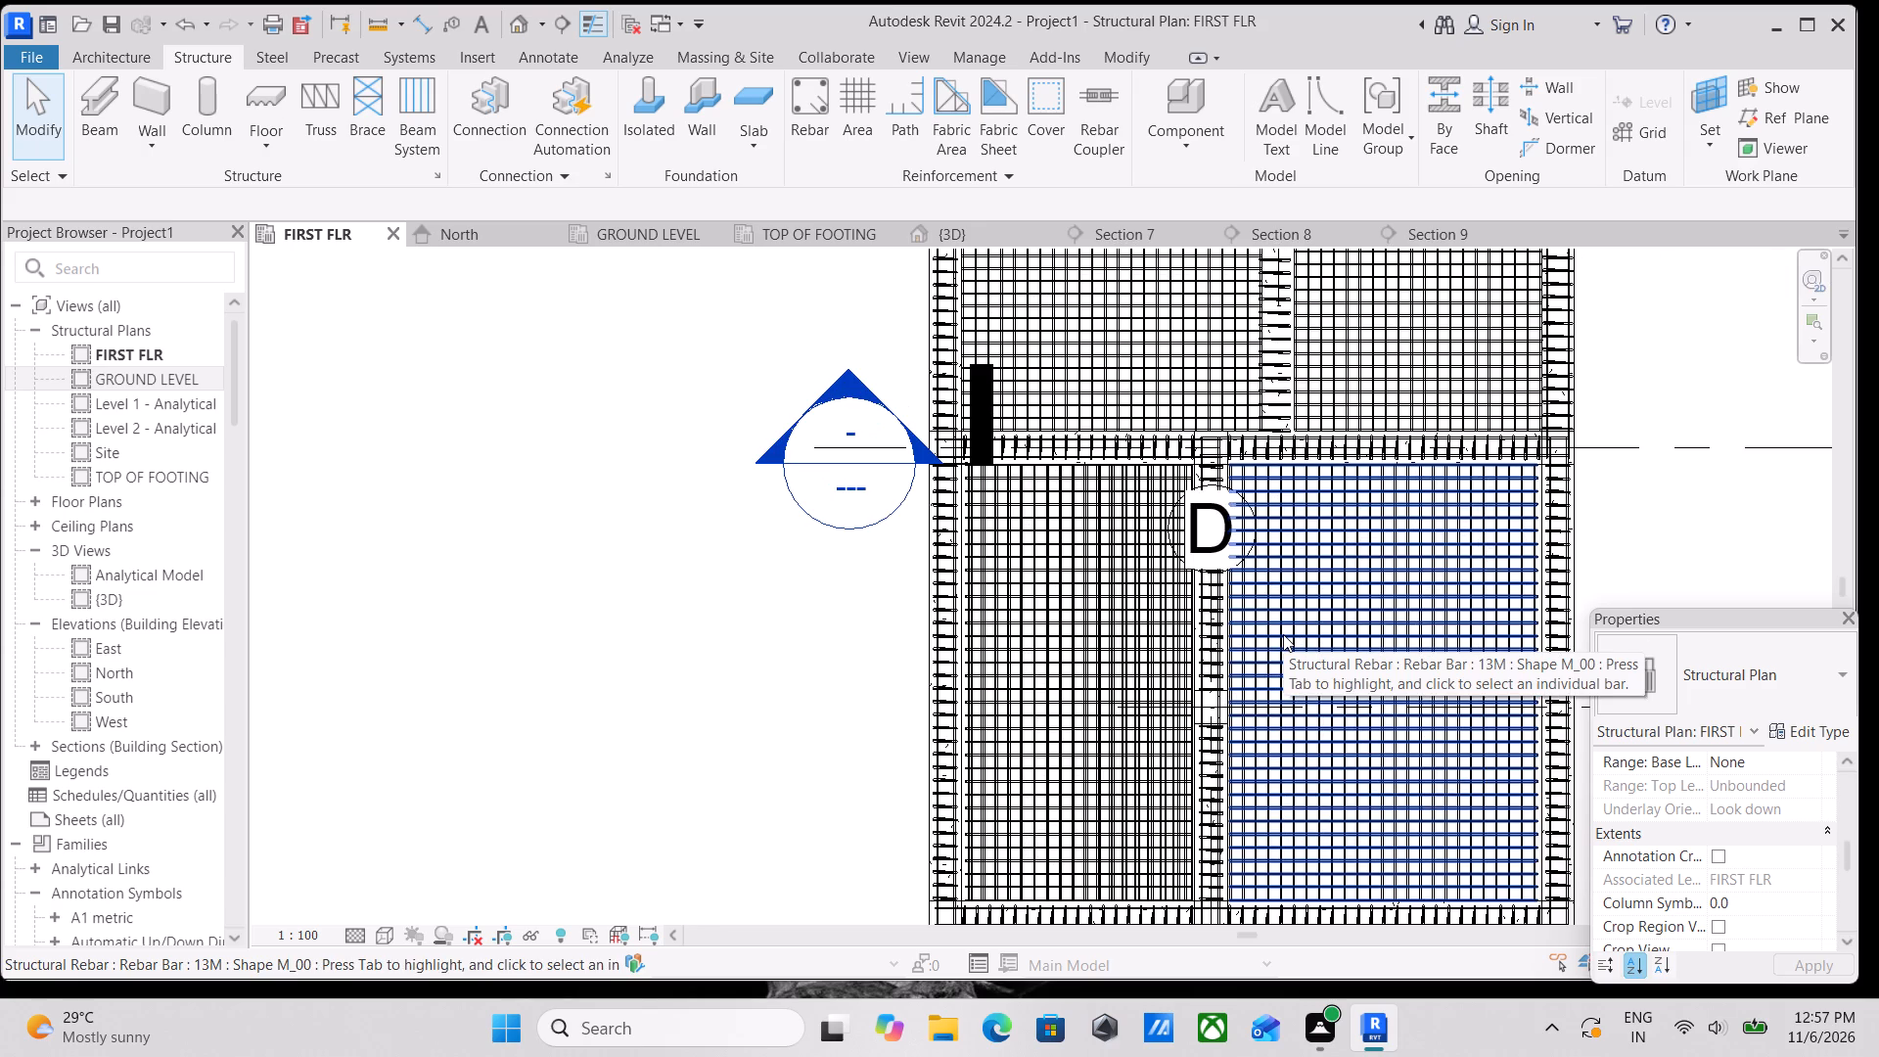
scroll(1293, 621, "down", 2)
middle_click_drag(1293, 621, 1315, 764)
middle_click_drag(1228, 593, 1200, 674)
scroll(1305, 452, "up", 2)
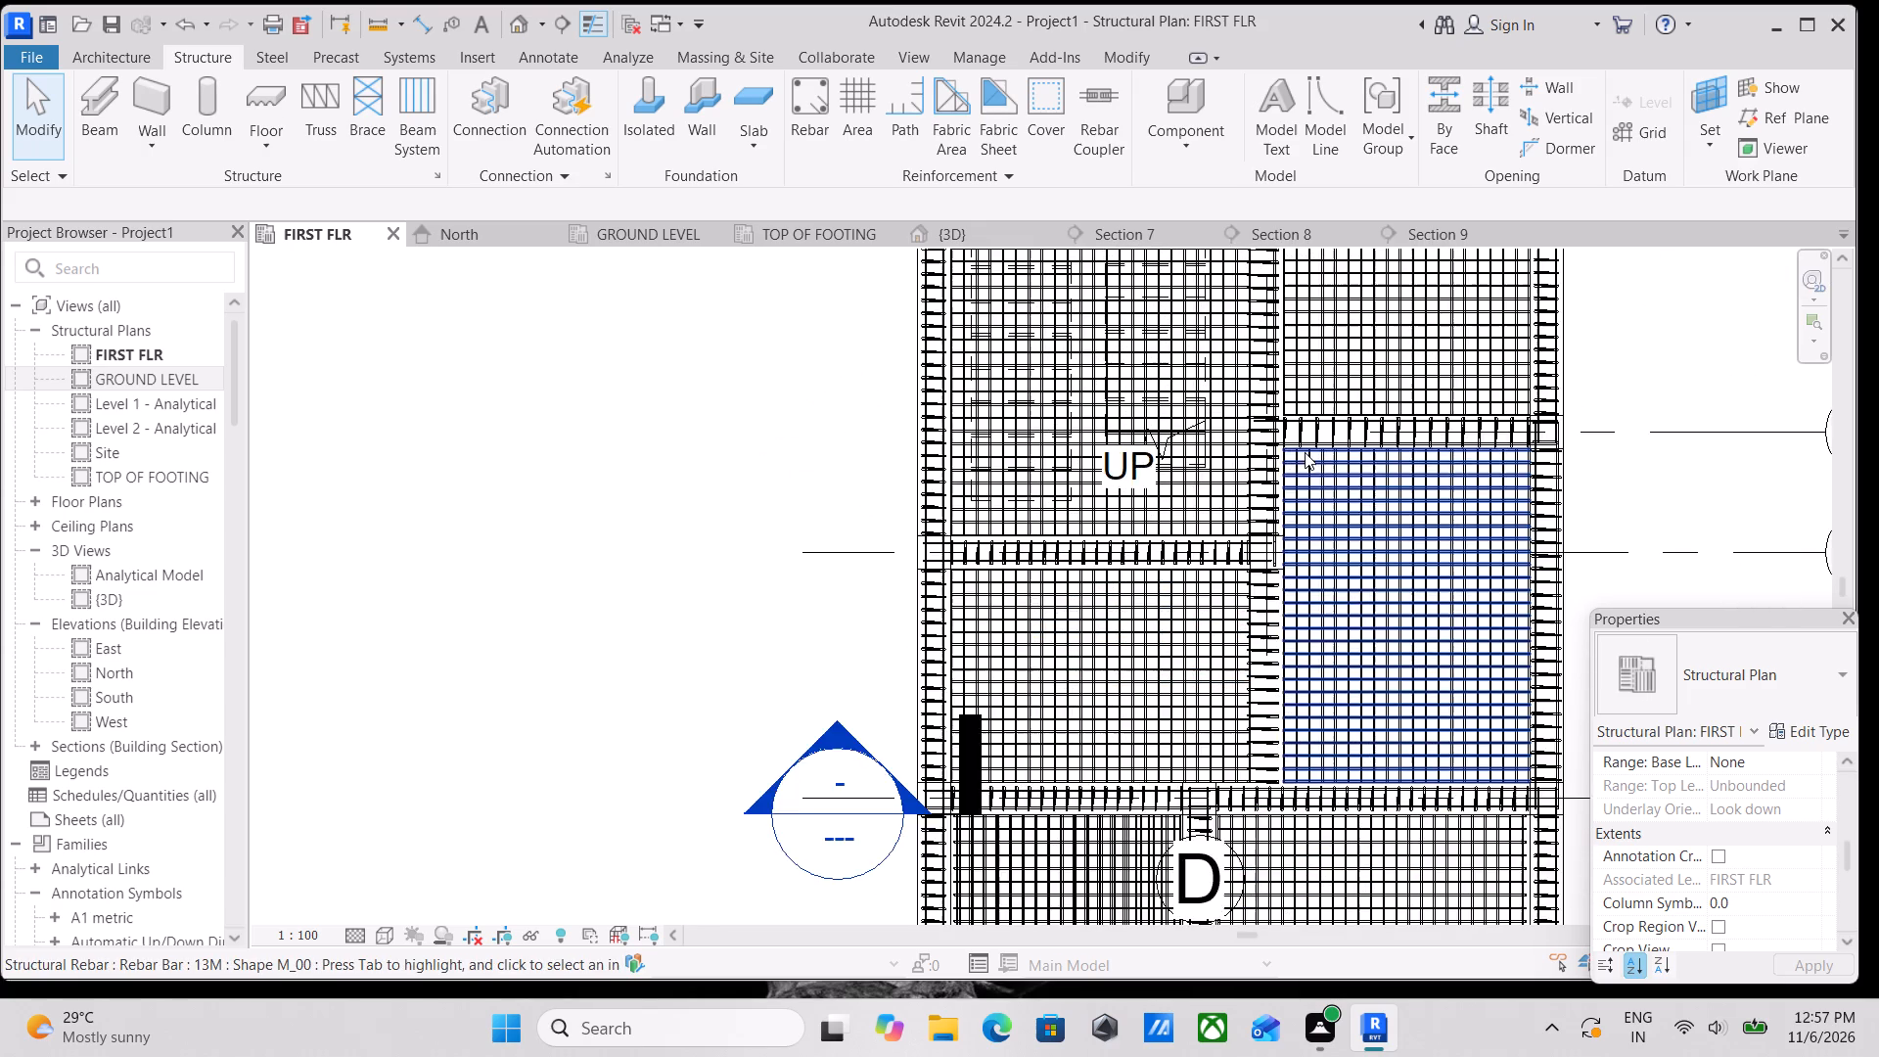
middle_click_drag(1305, 453, 1249, 561)
scroll(1228, 516, "up", 2)
middle_click_drag(1043, 487, 1092, 711)
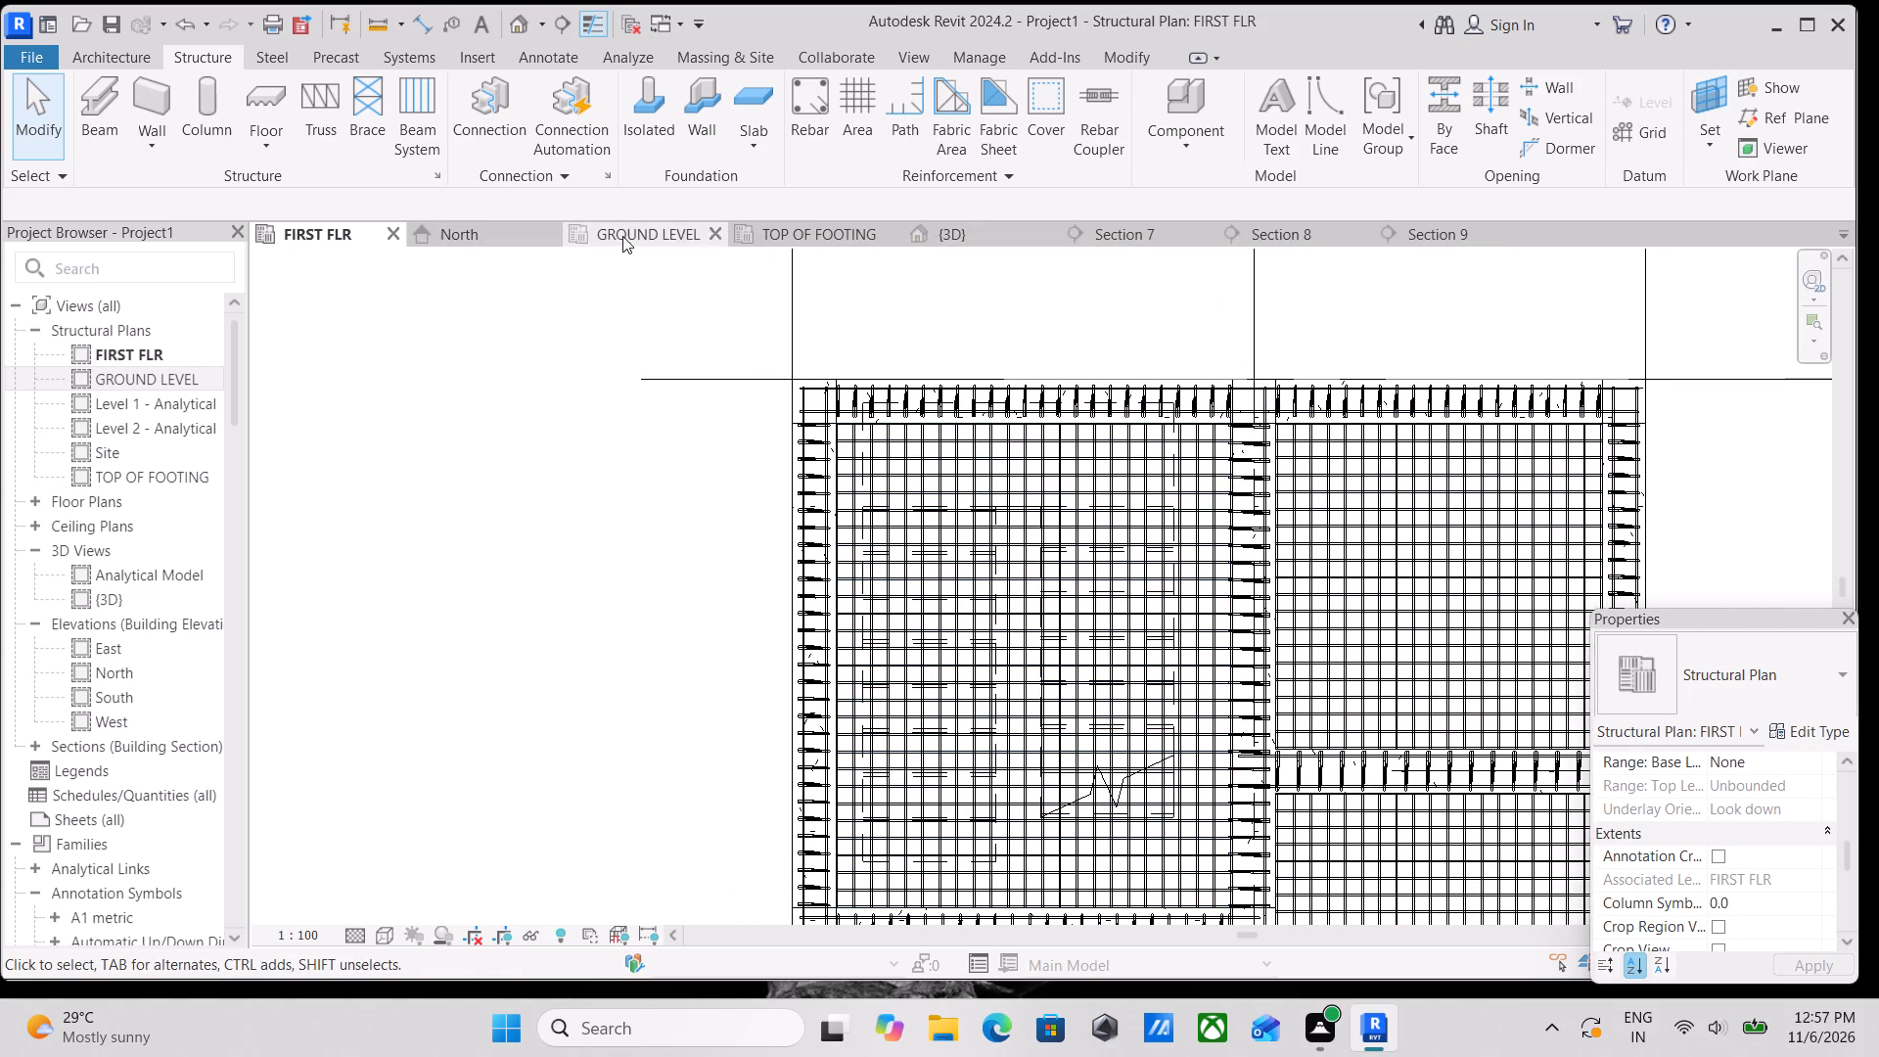
Look over the whole concrete frame in the 3D view from several sides and from above.
left_click(956, 227)
scroll(1013, 480, "down", 1)
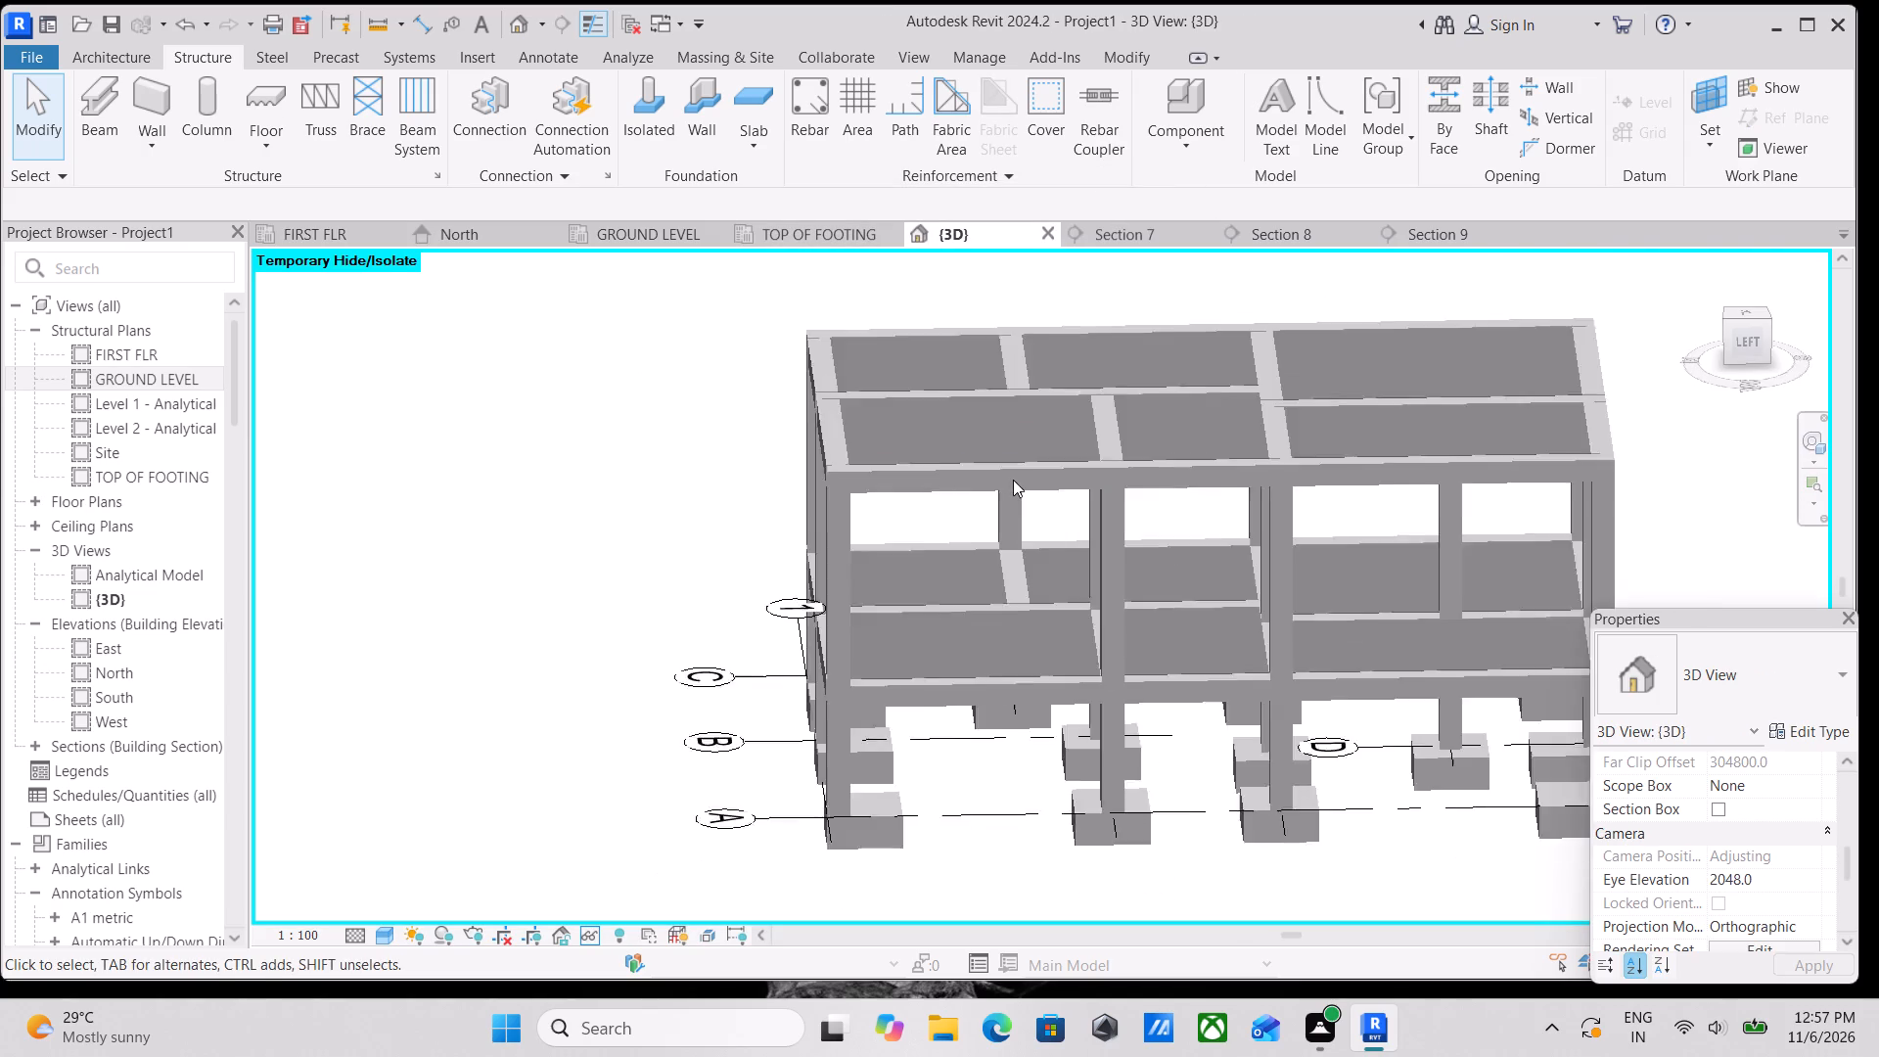
scroll(1013, 480, "down", 4)
middle_click_drag(994, 472, 1261, 495, "shift")
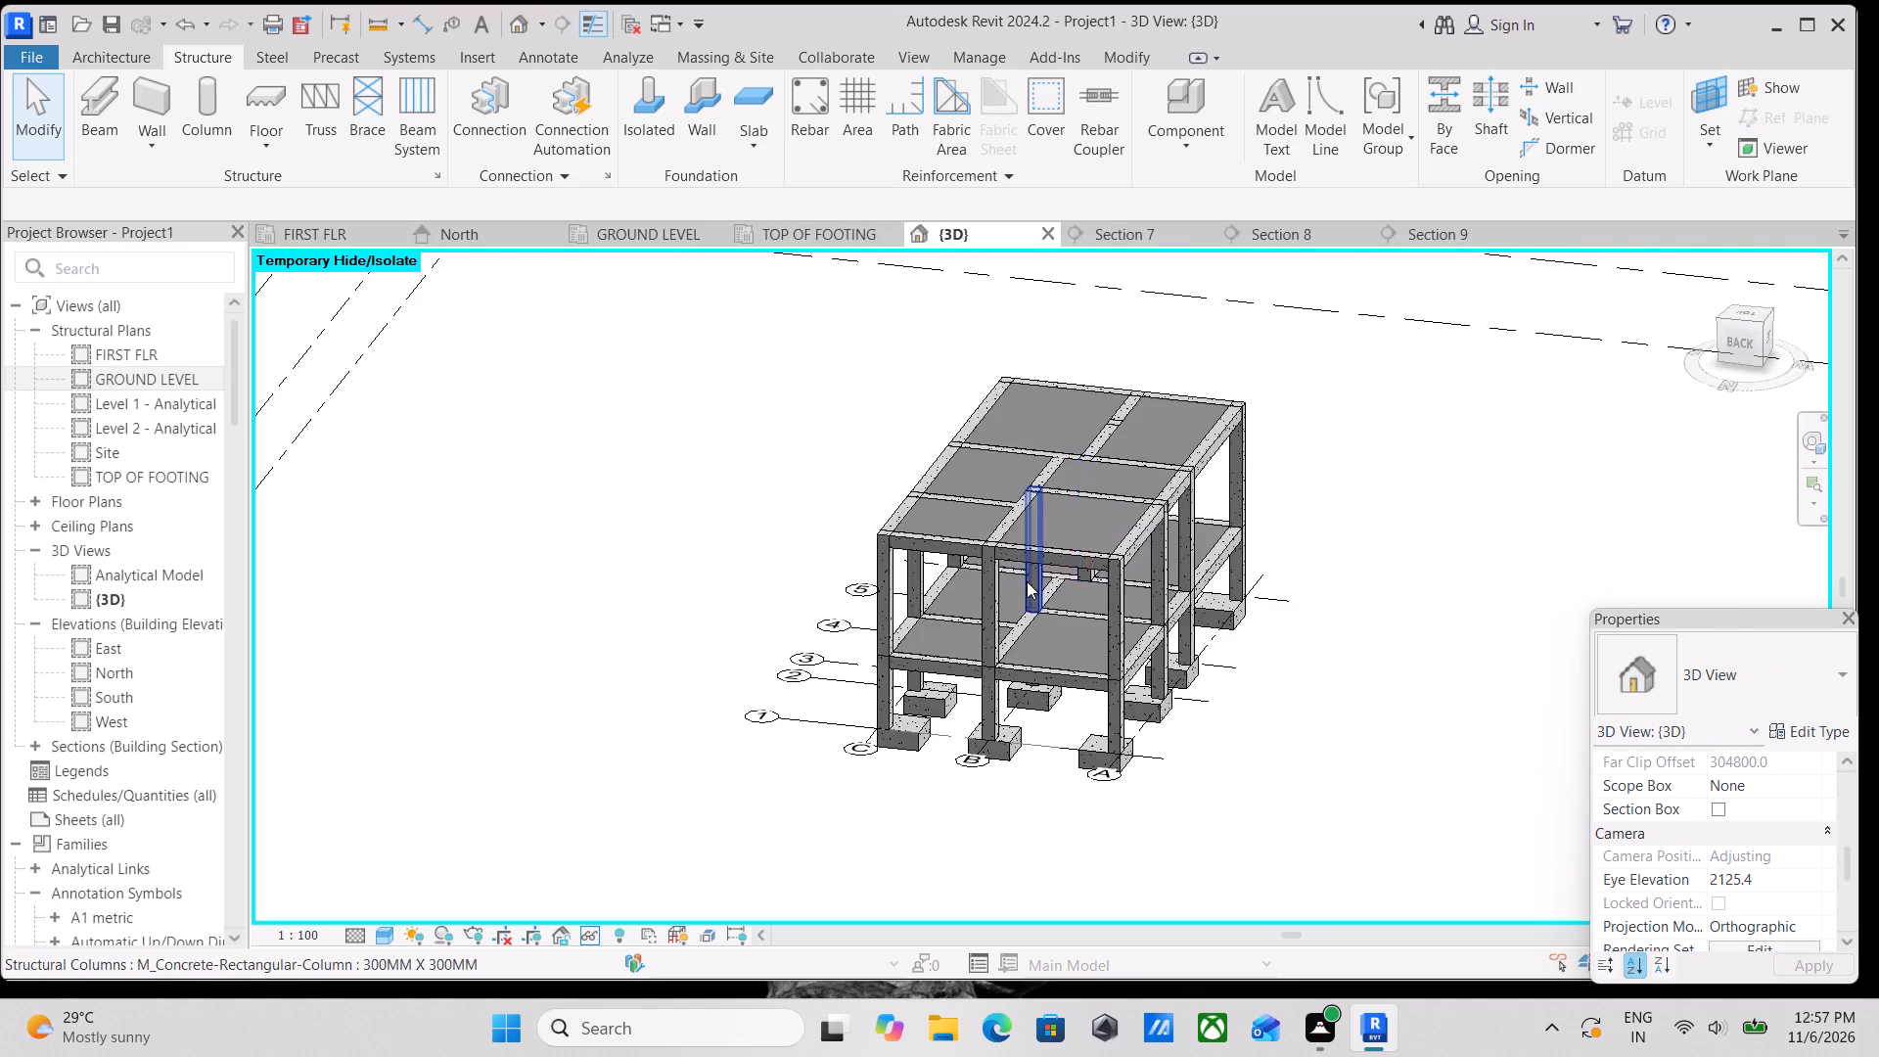
middle_click_drag(1027, 581, 656, 549, "shift")
middle_click_drag(1046, 456, 1057, 714, "shift")
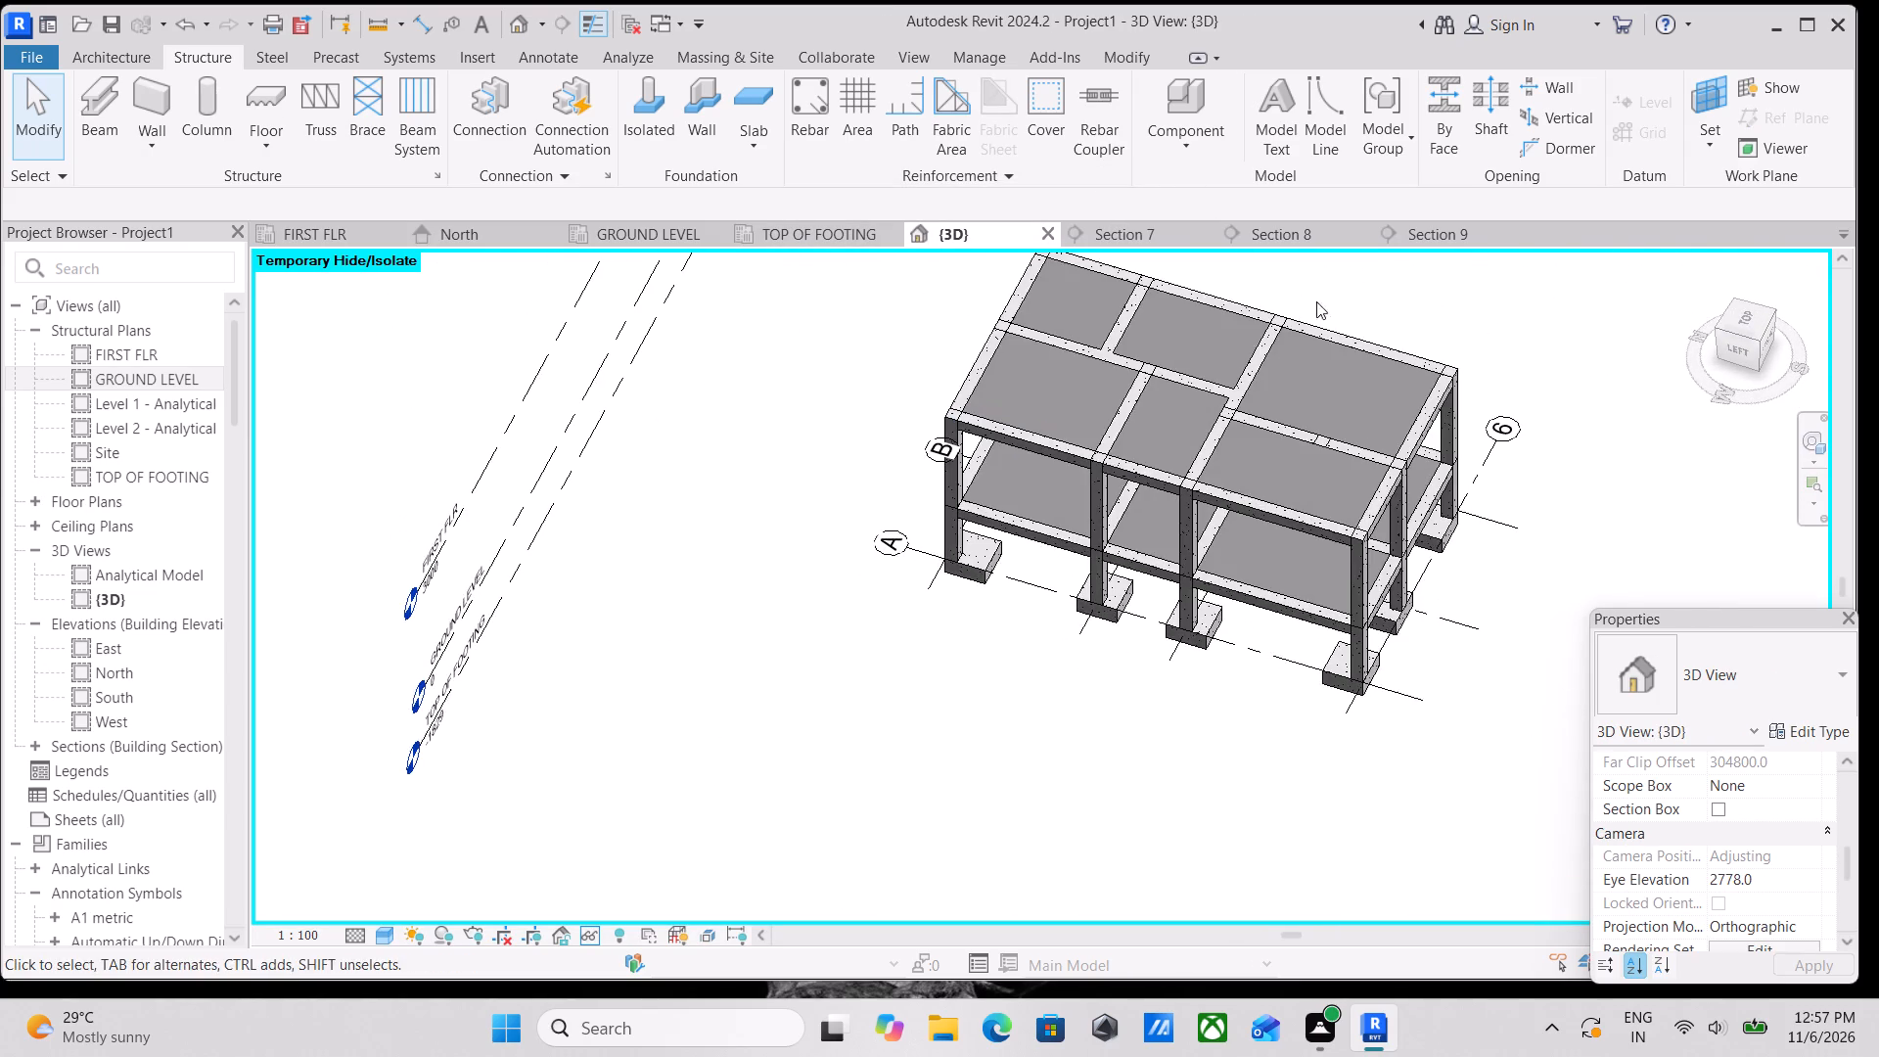
middle_click_drag(1316, 307, 1462, 594)
middle_click_drag(1093, 419, 1089, 544, "shift")
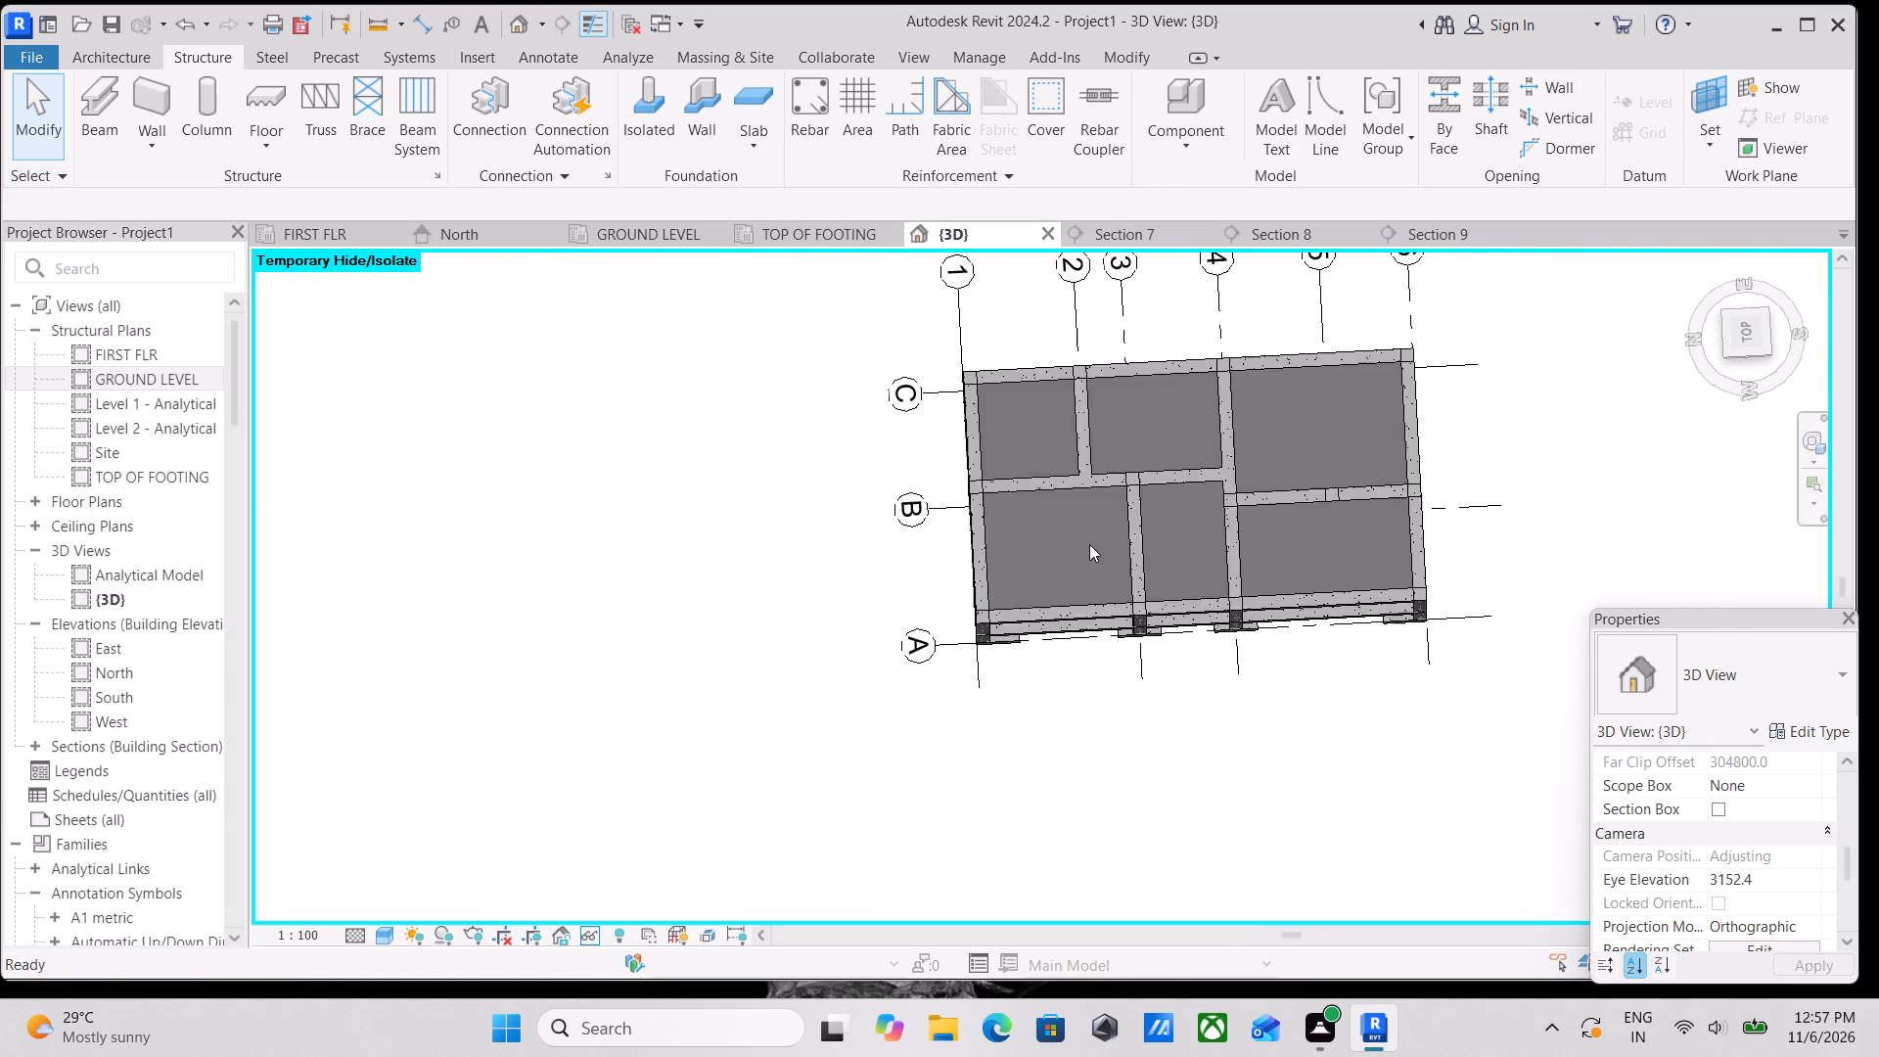
scroll(1162, 557, "up", 6)
middle_click_drag(1137, 547, 1118, 222, "shift")
middle_click_drag(1144, 525, 1166, 254)
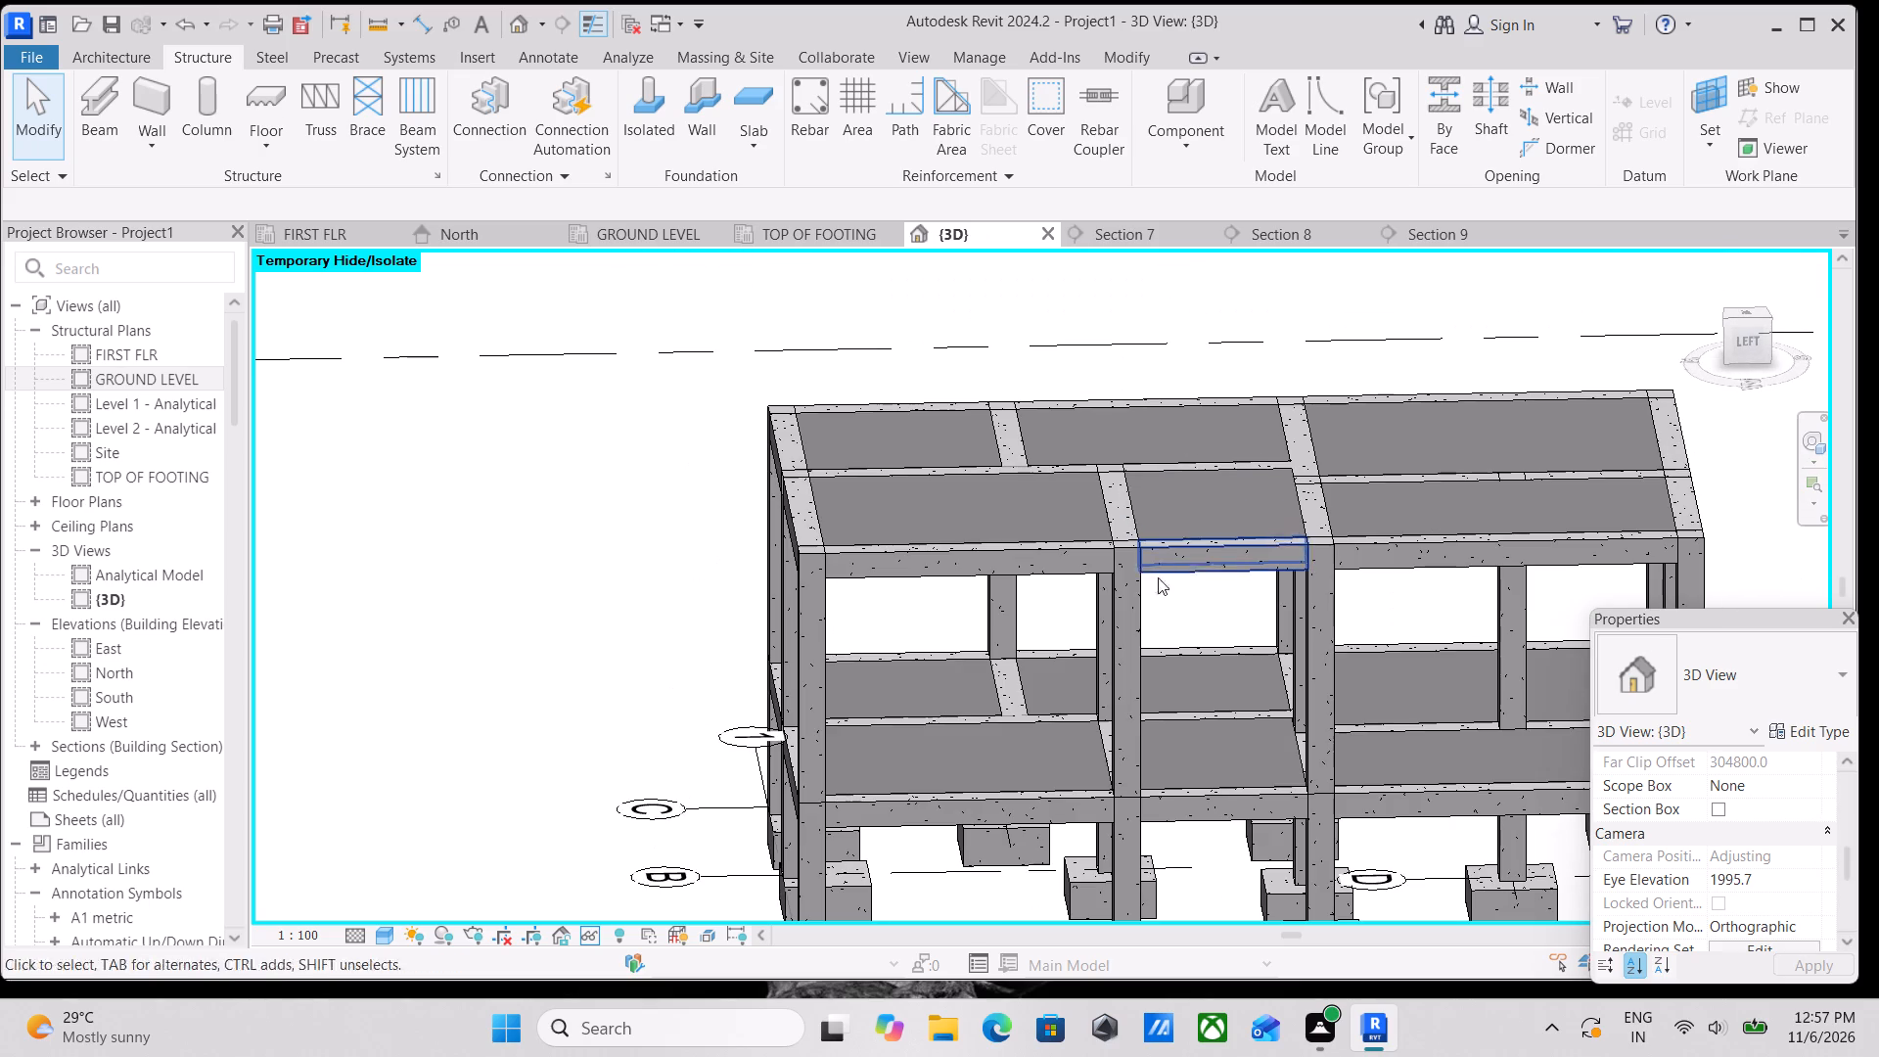
Reset the temporary hide/isolate in the 3D view to bring back all hidden elements.
left_click(1138, 638)
scroll(1138, 631, "up", 3)
scroll(1183, 475, "up", 2)
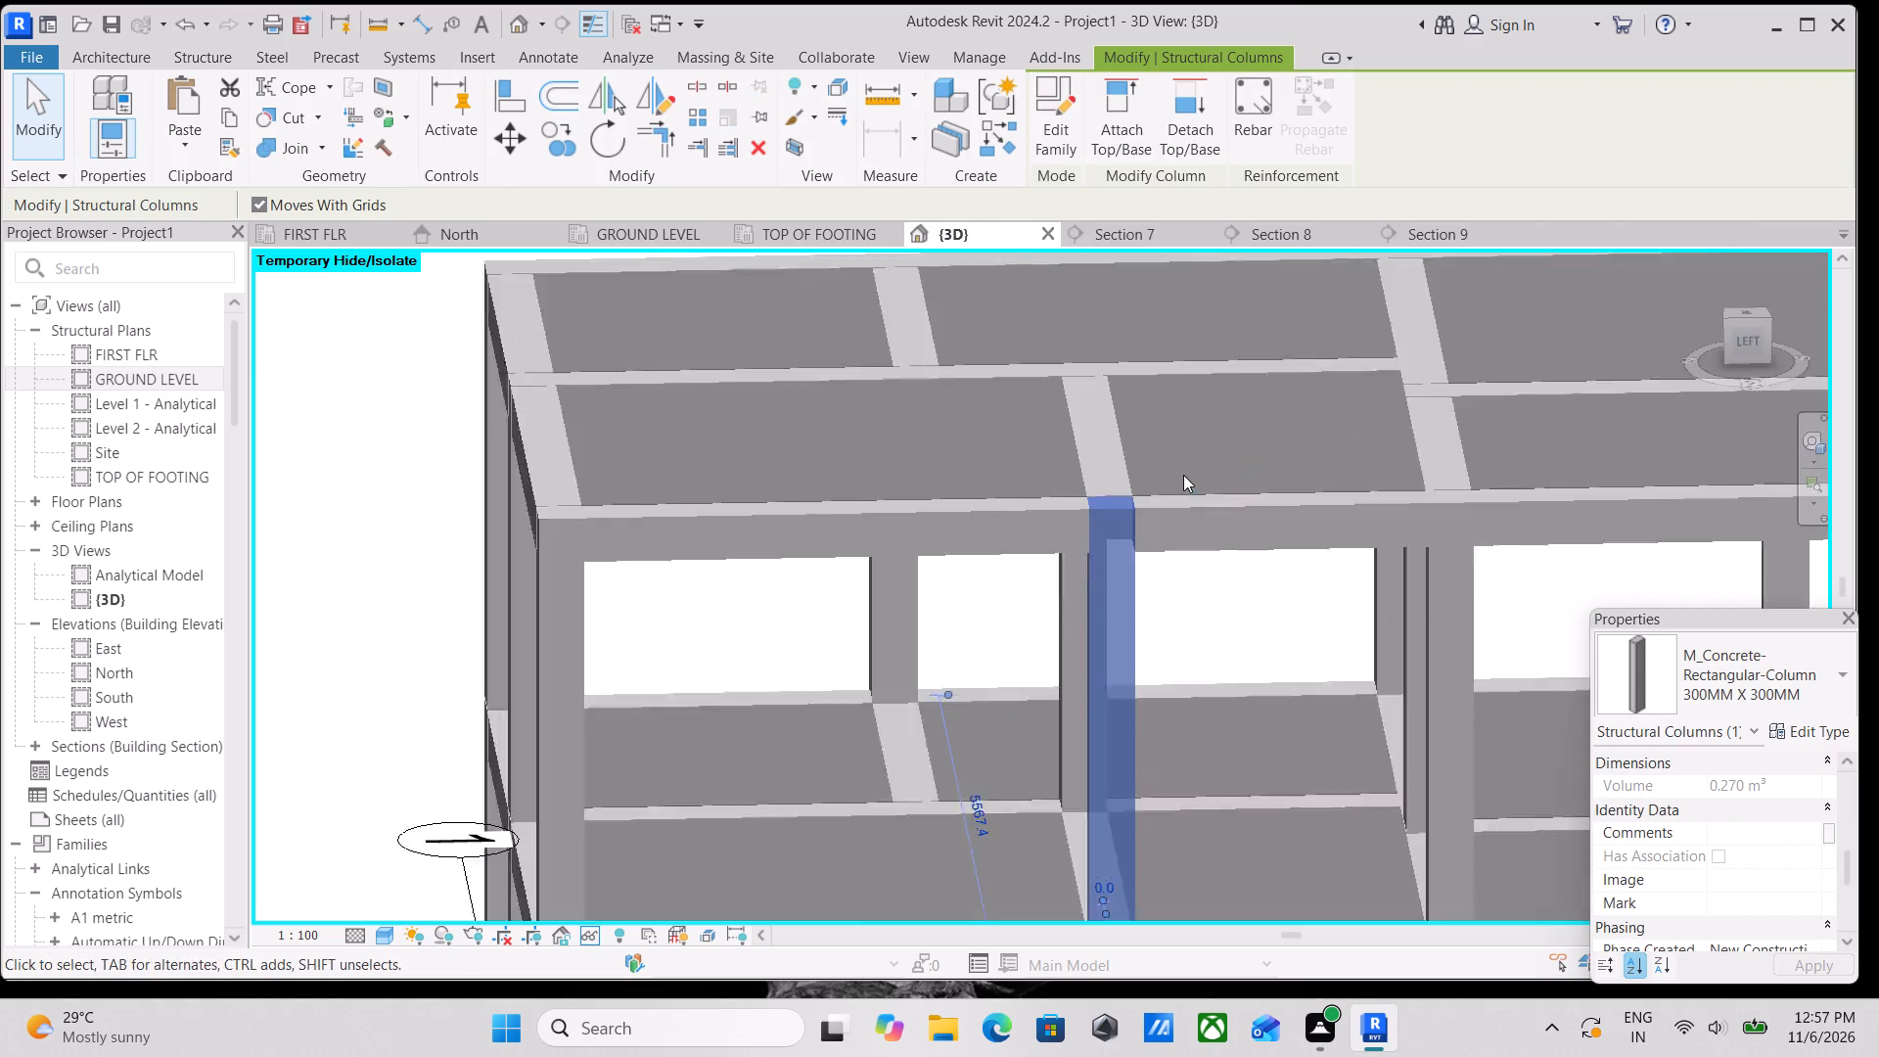
scroll(1183, 475, "up", 2)
scroll(1388, 699, "down", 3)
middle_click_drag(1319, 655, 1266, 382)
middle_click_drag(1196, 677, 1191, 453, "shift")
scroll(1205, 557, "down", 3)
middle_click_drag(1205, 557, 1227, 418)
middle_click_drag(1190, 639, 1264, 835, "shift")
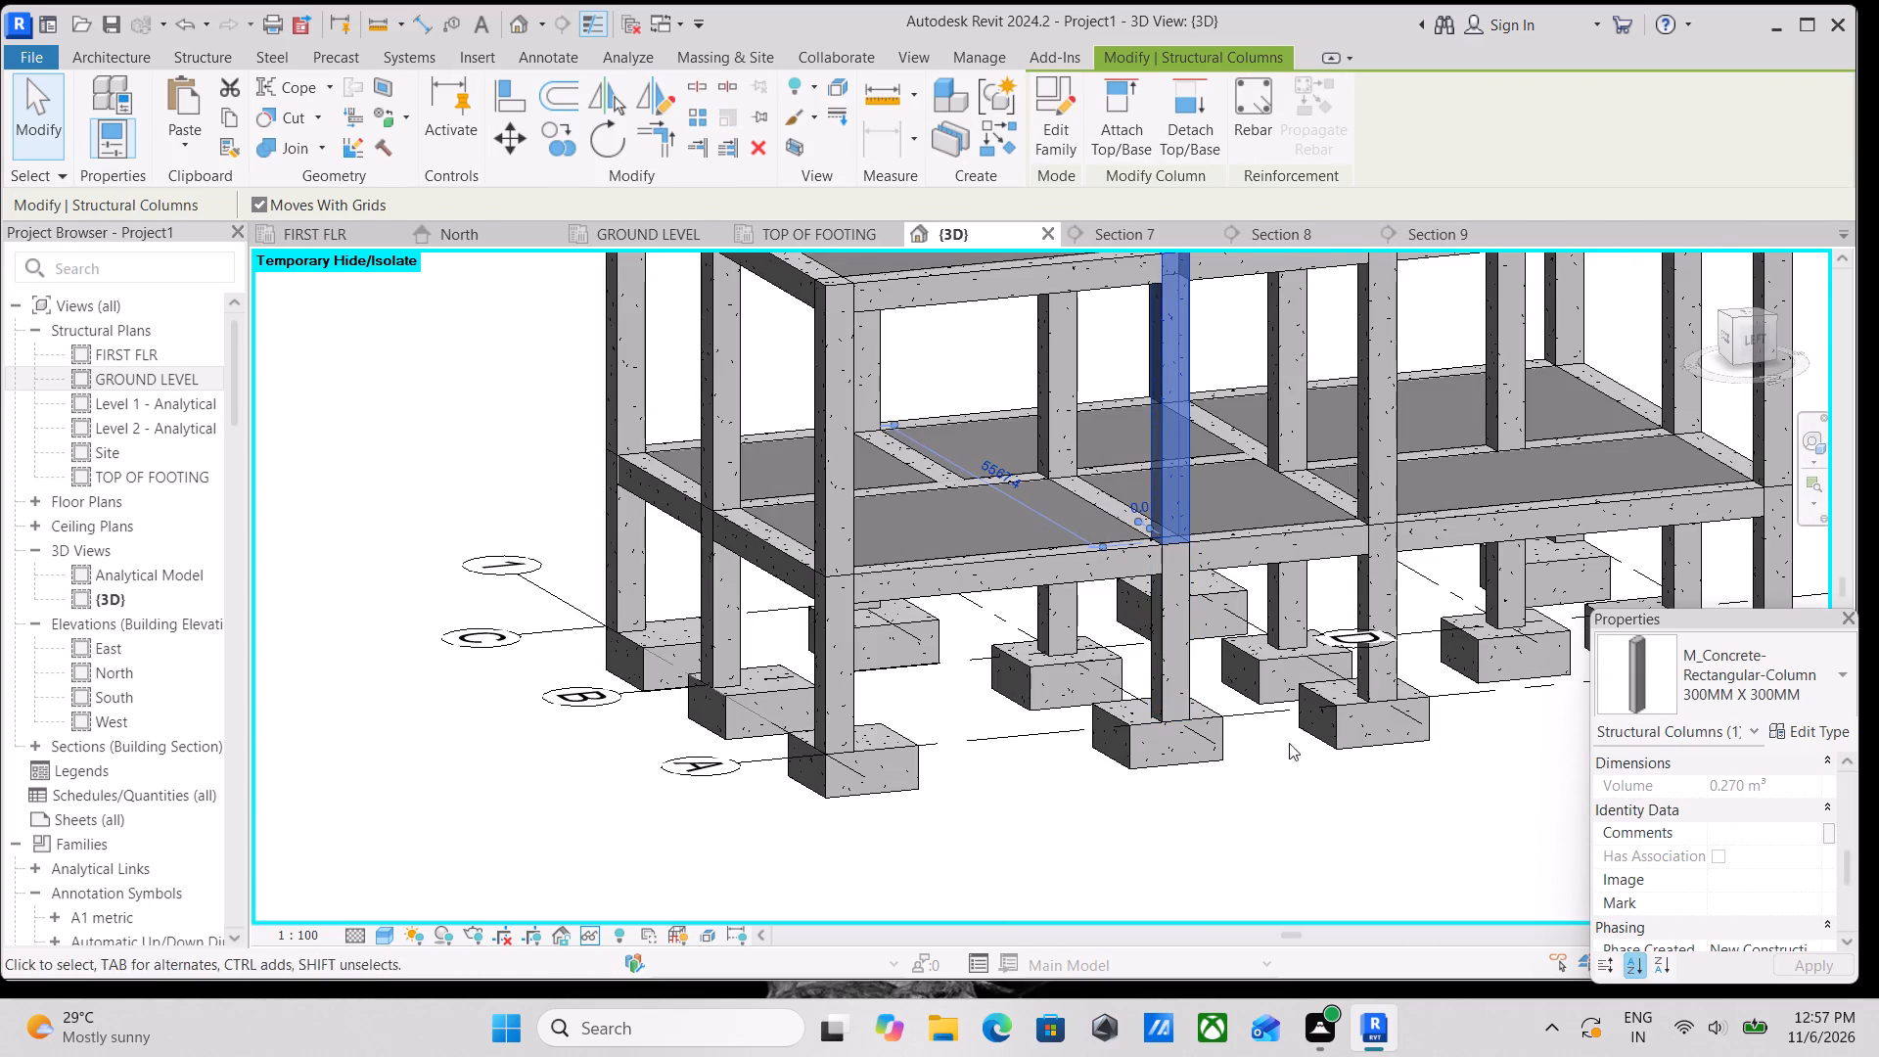
type("hr")
Inspect the 13M bar cages inside the footings in the 3D view from several sides.
scroll(1230, 642, "up", 3)
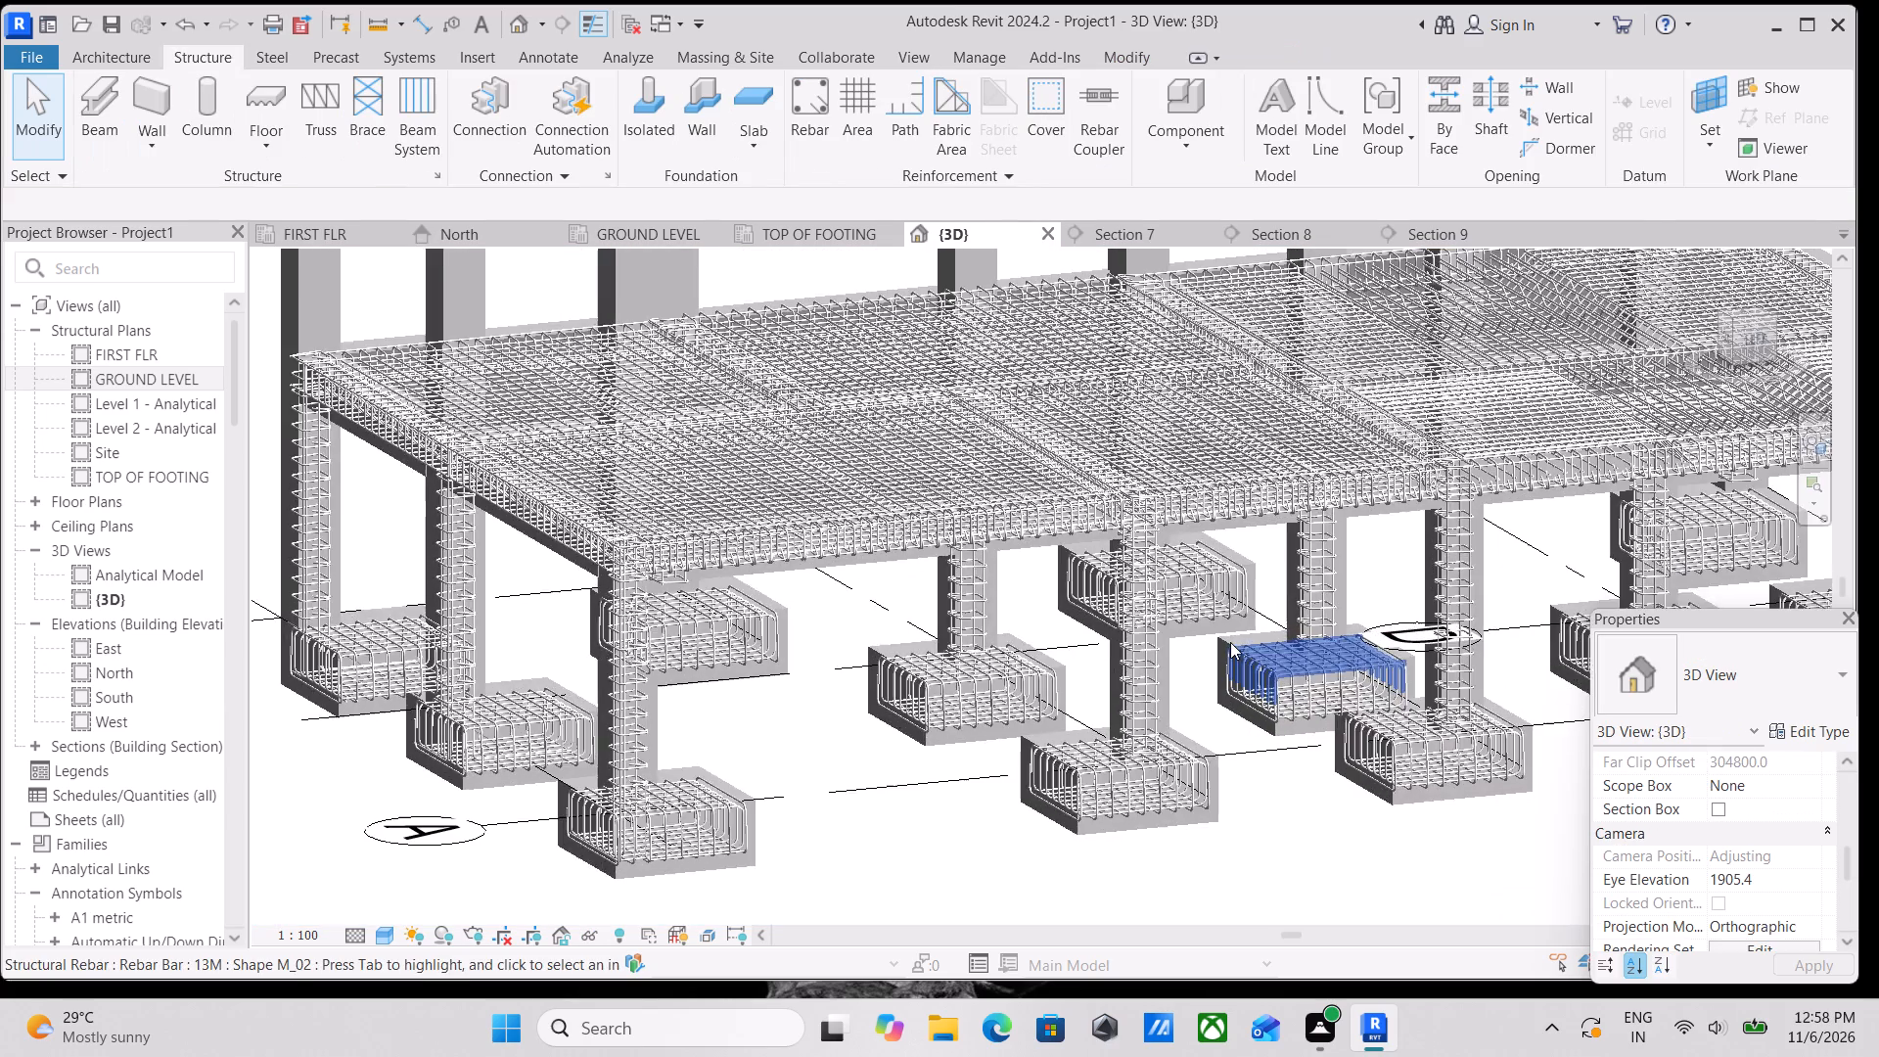
scroll(1193, 645, "up", 4)
scroll(824, 723, "up", 9)
scroll(925, 681, "down", 2)
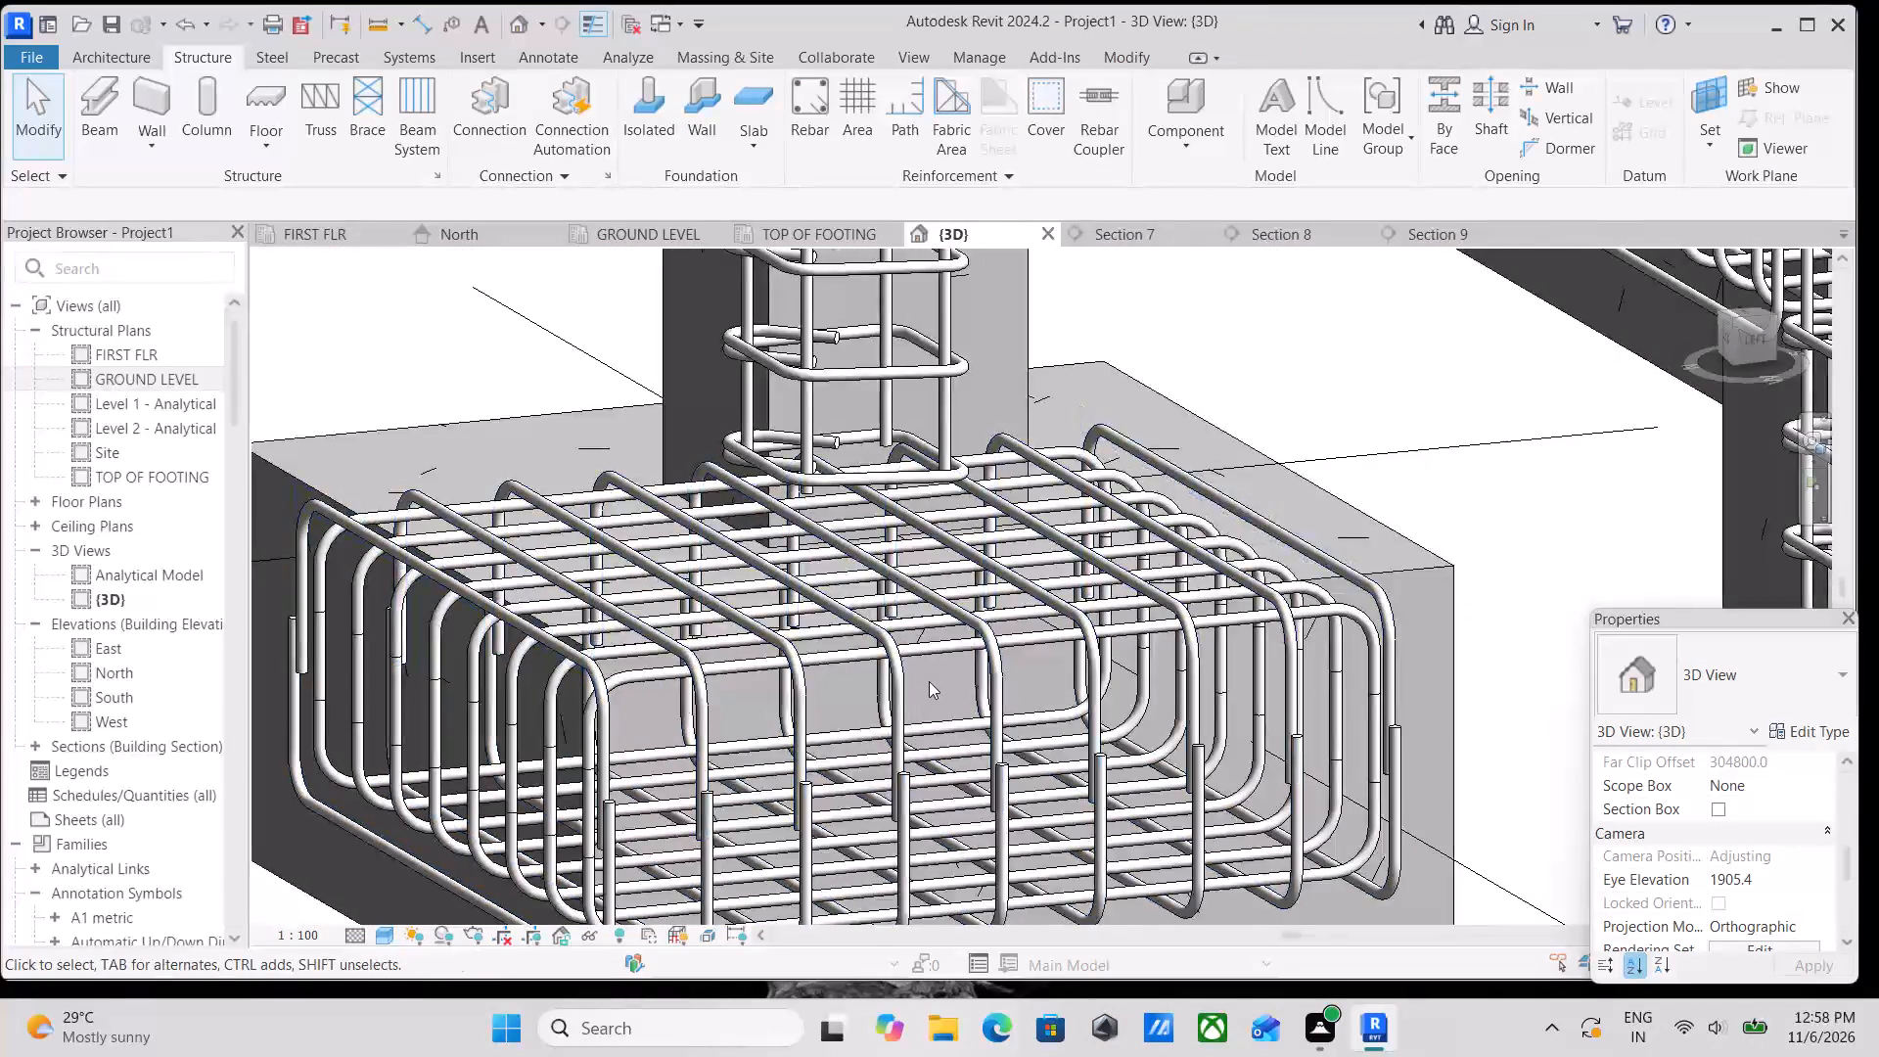
scroll(929, 681, "down", 3)
middle_click_drag(930, 665, 958, 737, "shift")
middle_click_drag(925, 663, 1050, 746)
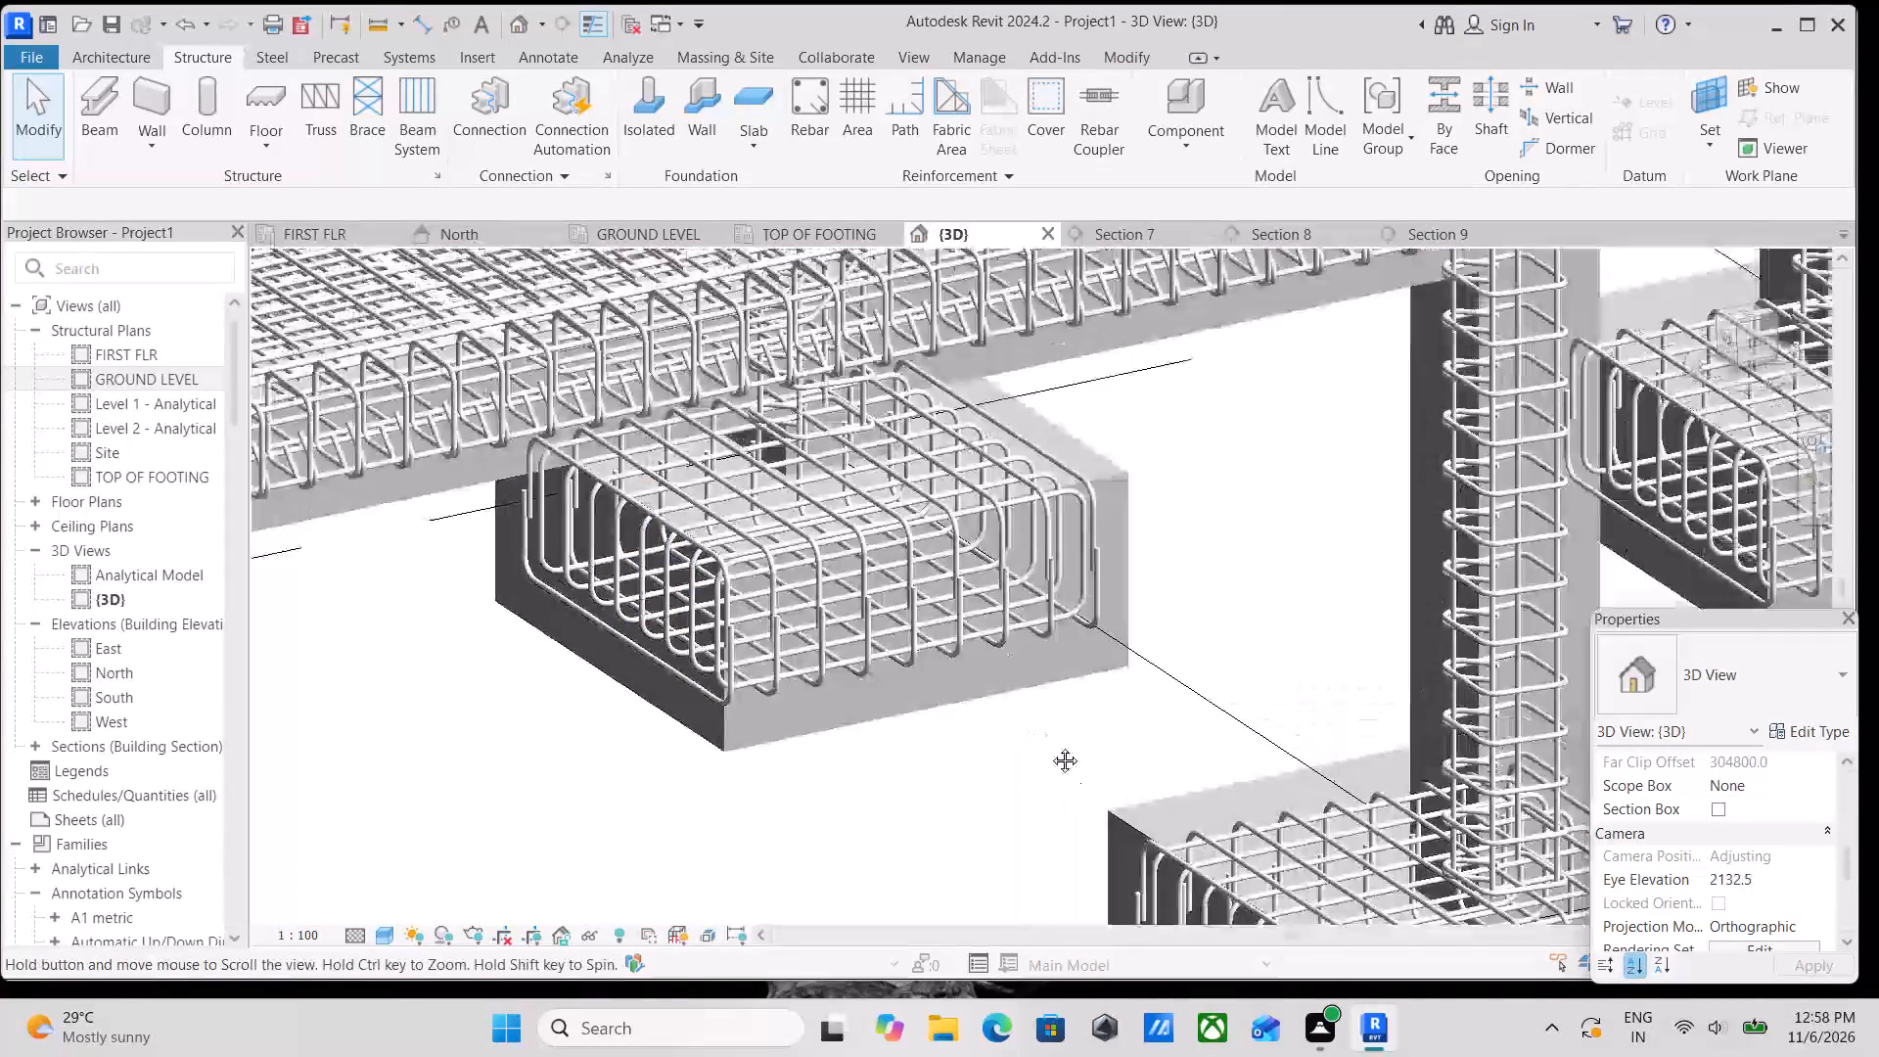
middle_click_drag(1050, 746, 1055, 748)
middle_click_drag(988, 696, 785, 693, "shift")
middle_click_drag(1172, 599, 509, 646)
middle_click_drag(1313, 635, 958, 716)
scroll(1122, 652, "up", 6)
scroll(1216, 618, "down", 3)
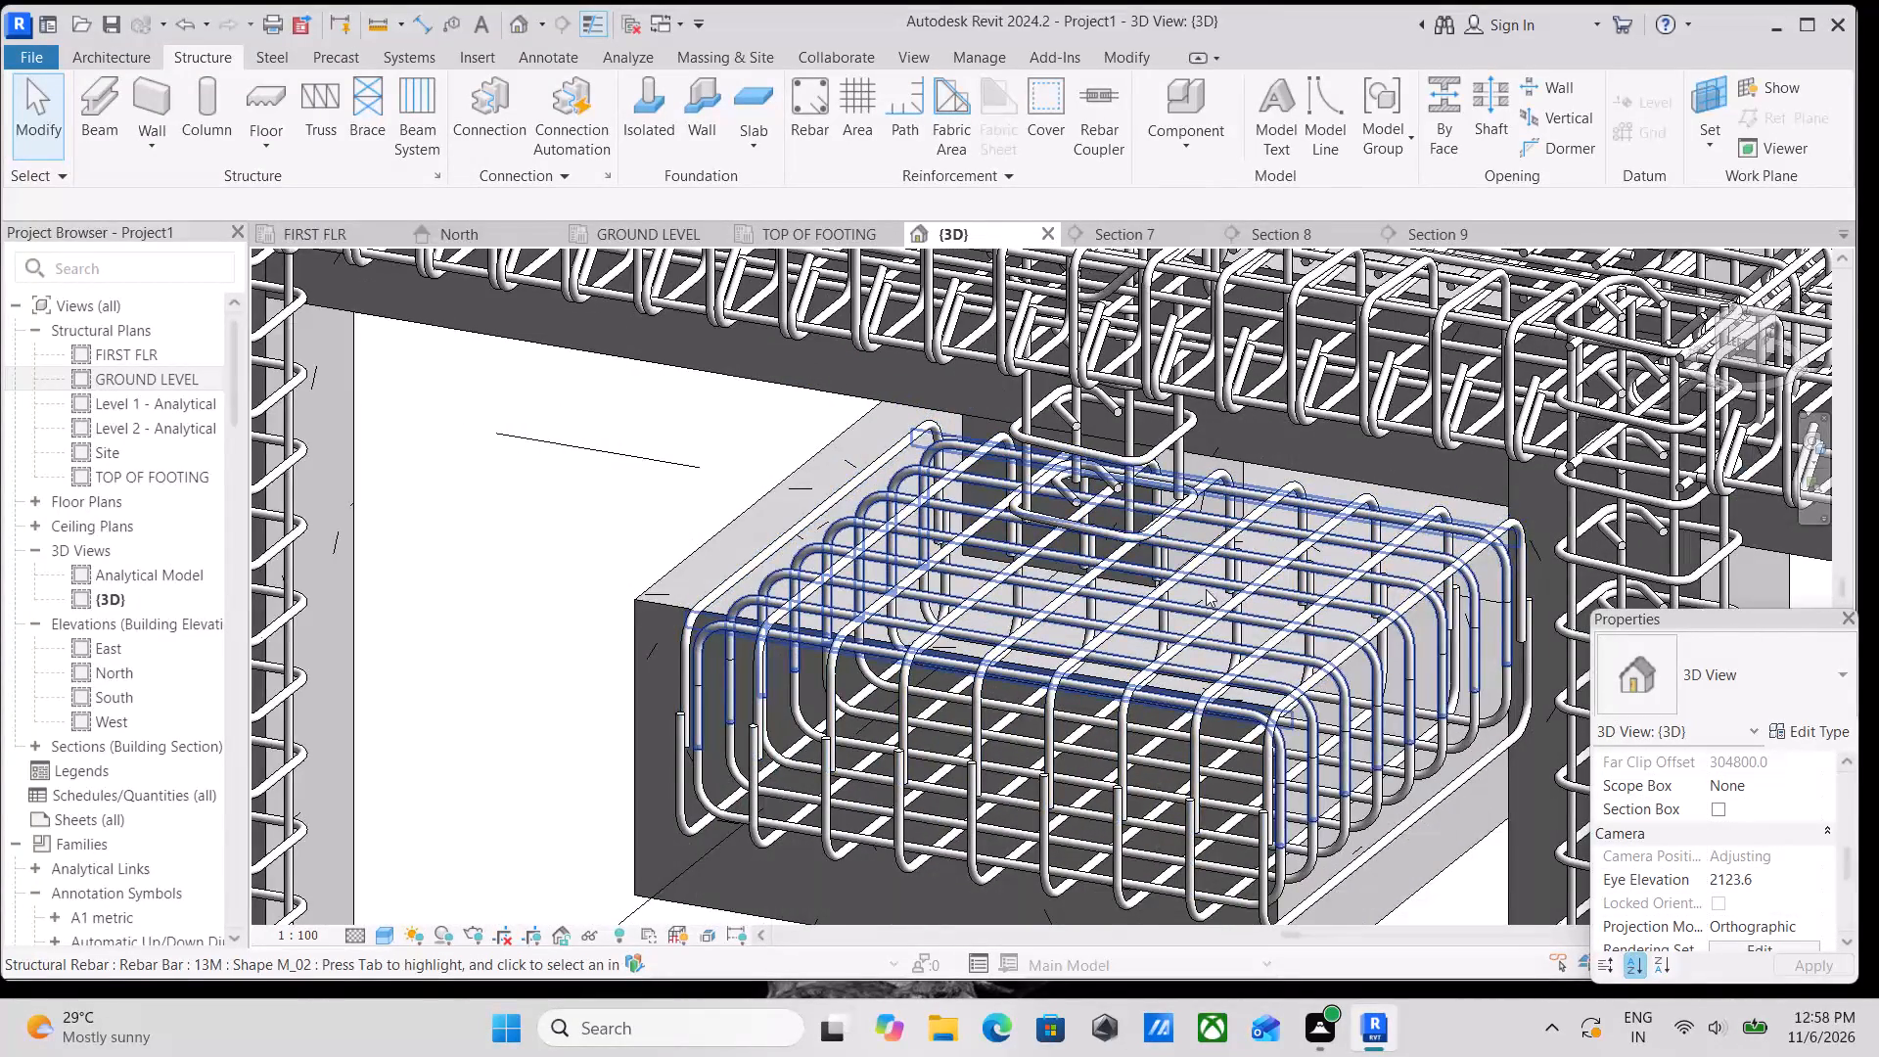
scroll(1206, 589, "up", 1)
middle_click_drag(1094, 662, 1031, 664, "shift")
scroll(1031, 664, "up", 1, "shift")
scroll(1031, 664, "down", 18)
middle_click_drag(1028, 665, 1611, 599, "shift")
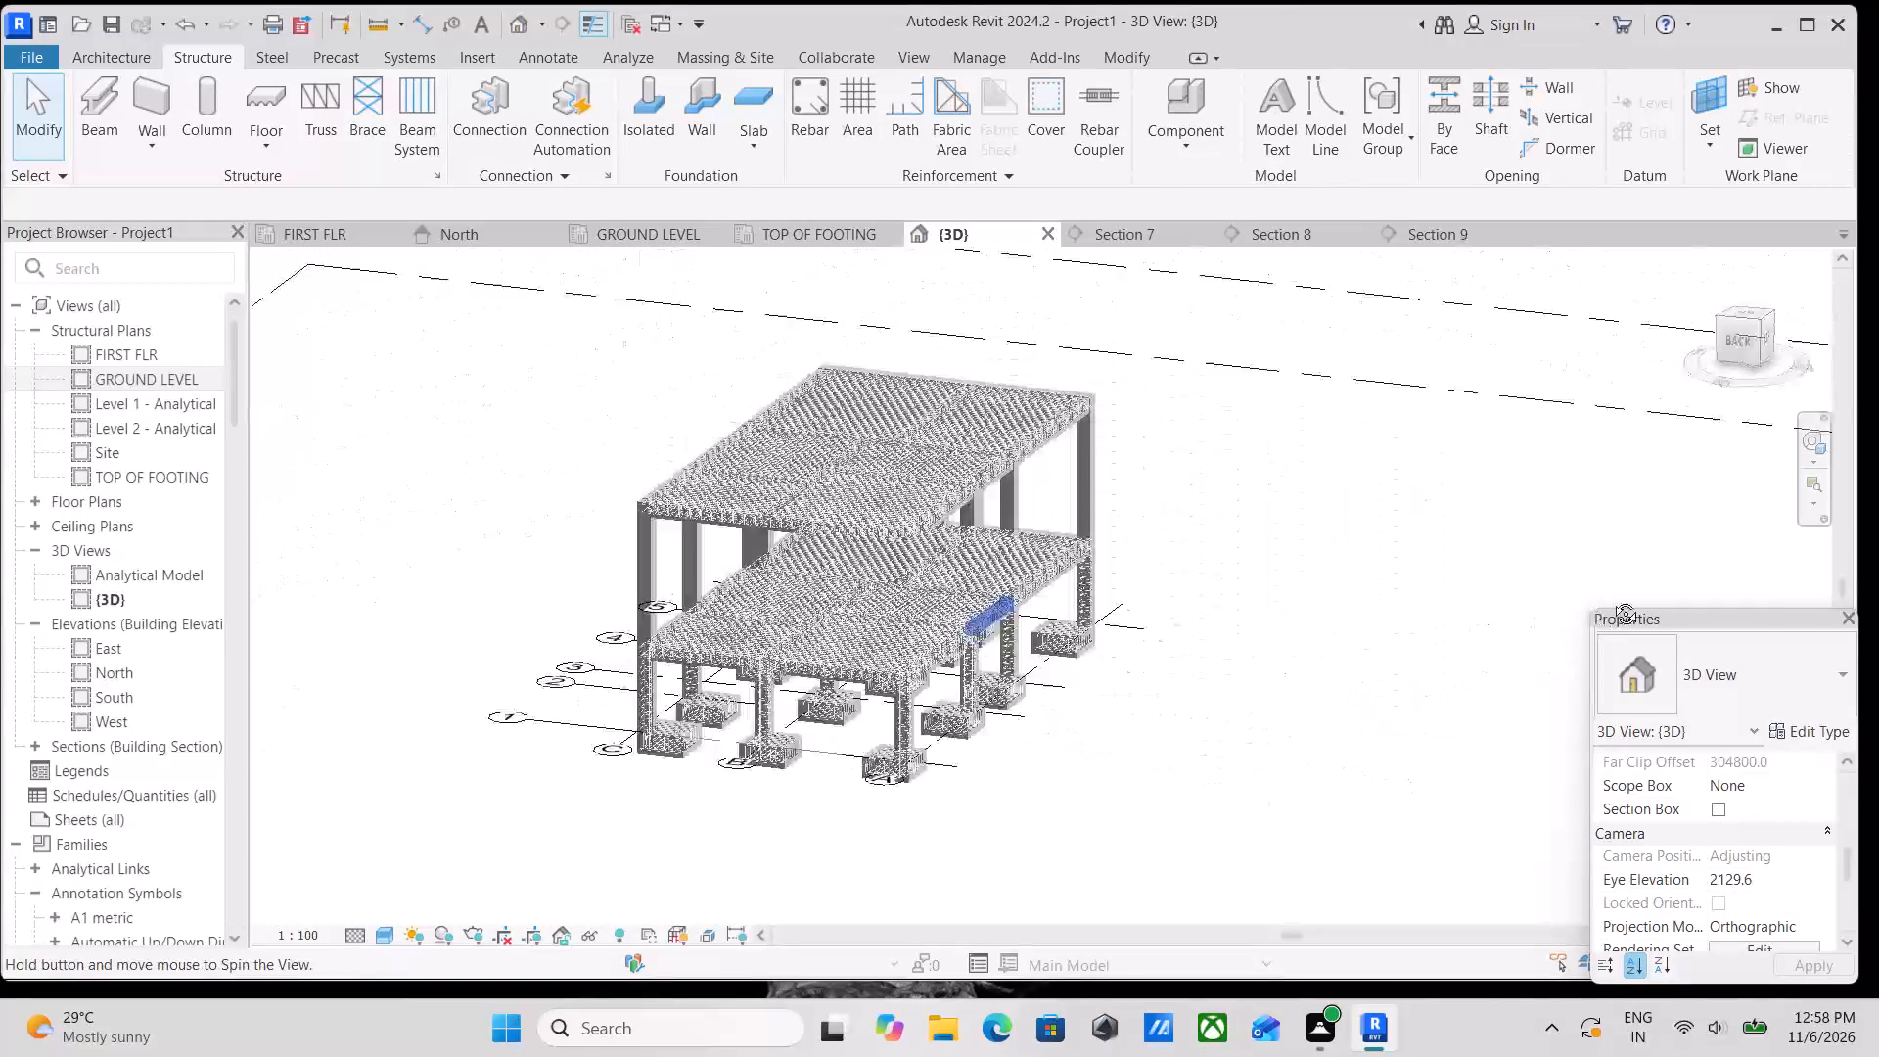
middle_click_drag(1611, 599, 1614, 596, "shift")
Examine how the column ties and vertical bars meet the footing cages at several columns in 3D.
scroll(745, 839, "up", 13)
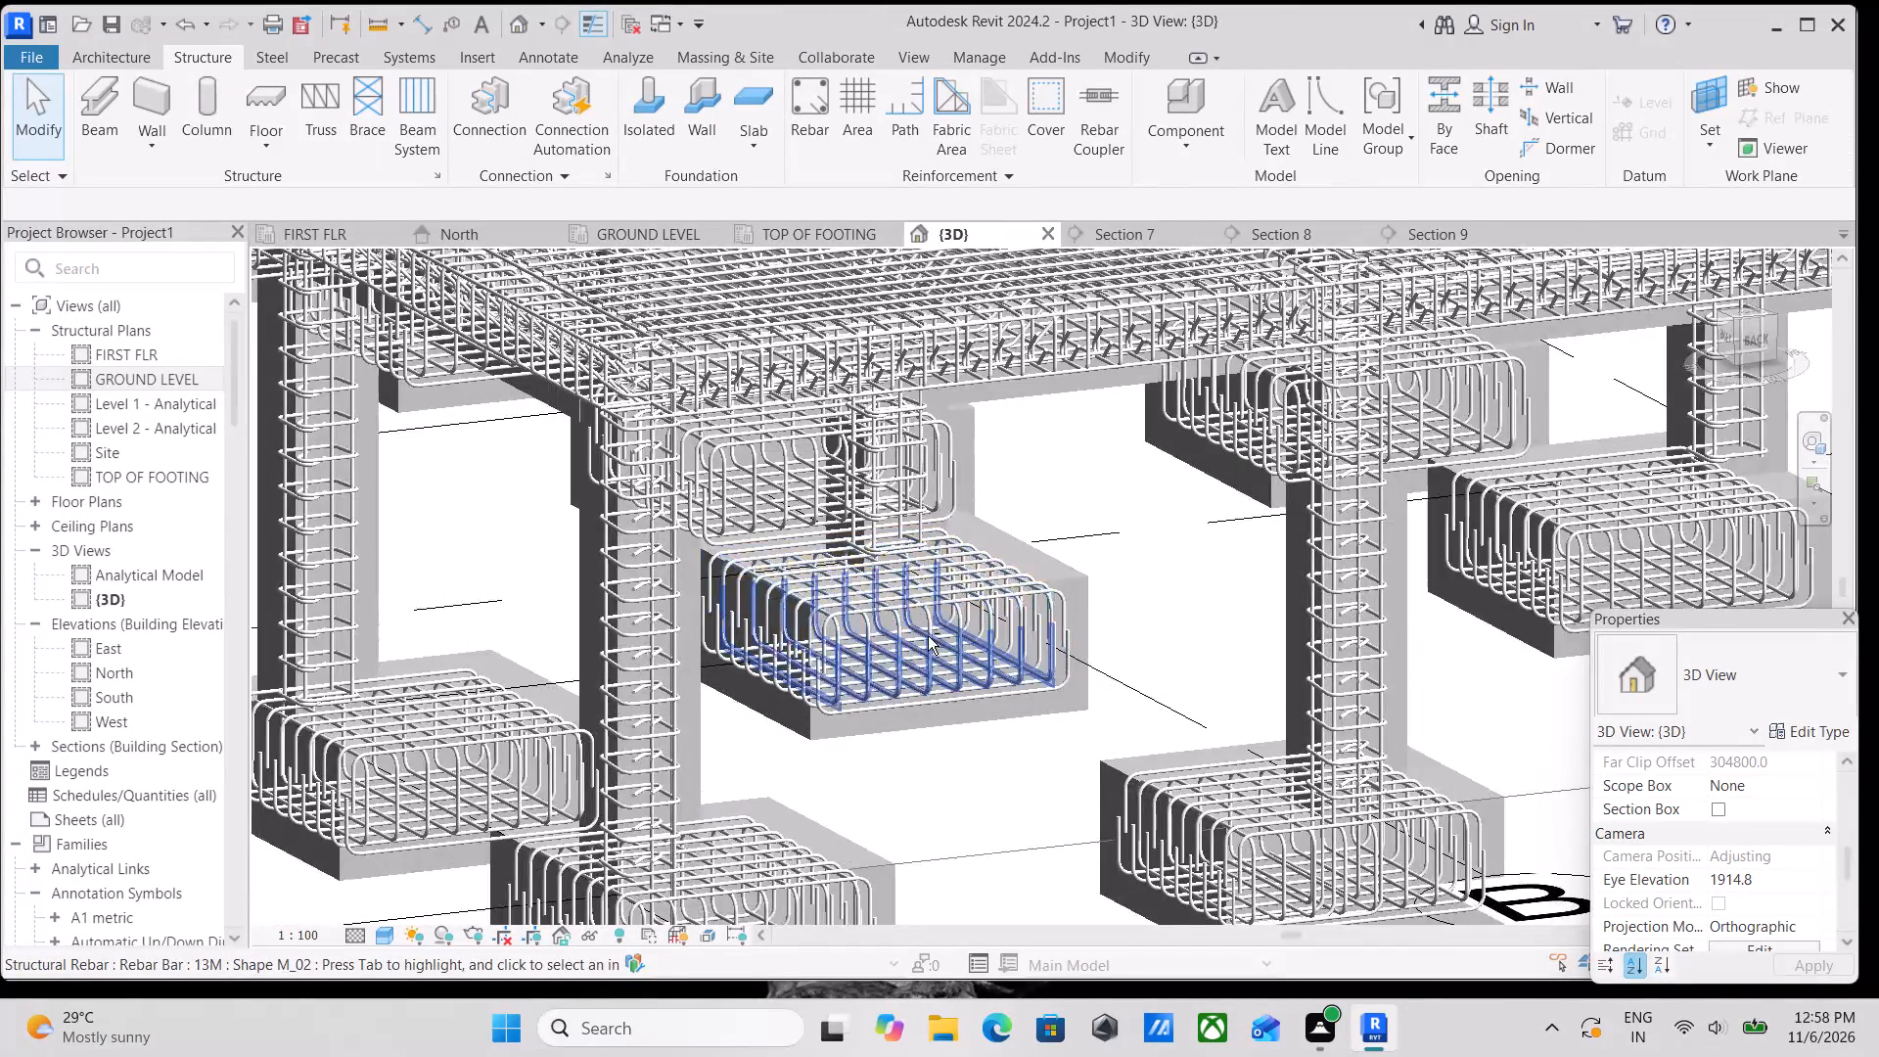
middle_click_drag(942, 637, 1314, 616, "shift")
middle_click_drag(1145, 674, 1136, 679)
scroll(921, 712, "up", 3)
scroll(920, 703, "down", 3)
middle_click_drag(920, 703, 932, 661)
middle_click_drag(910, 779, 985, 608)
scroll(948, 695, "up", 2)
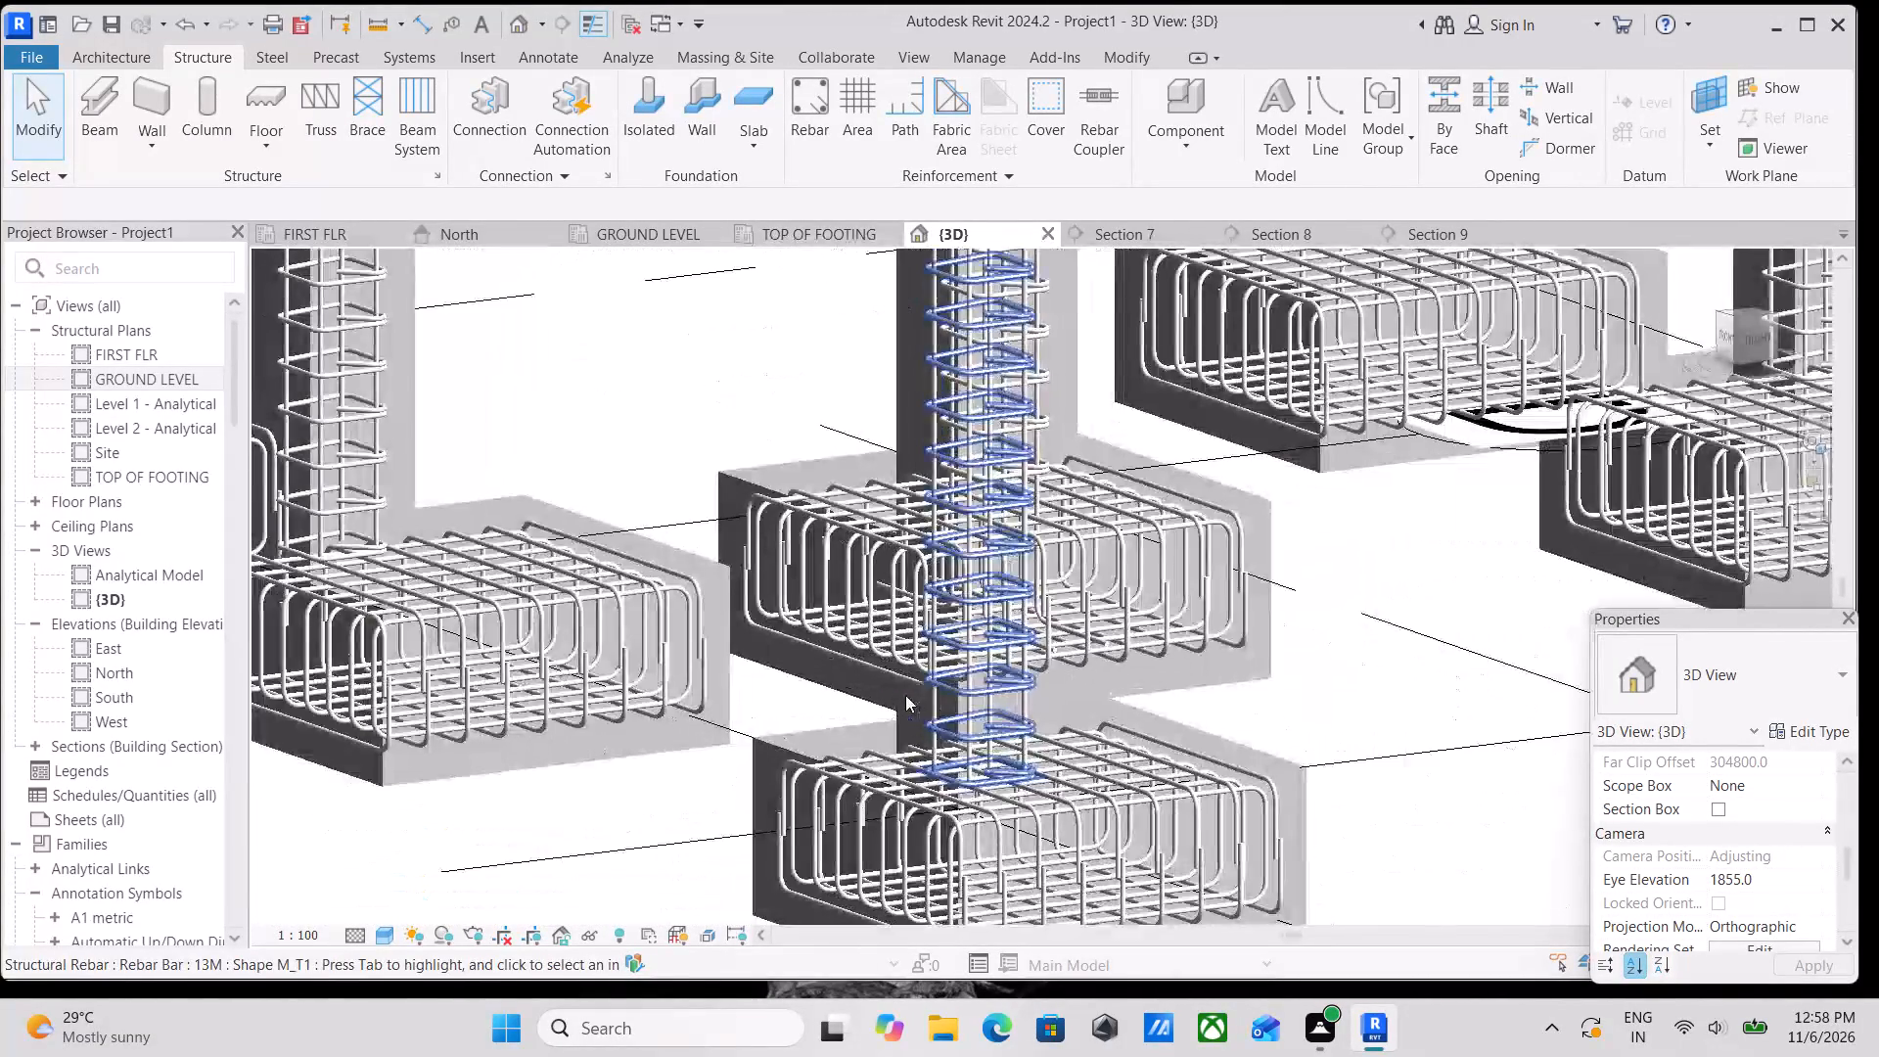
middle_click_drag(905, 695, 907, 814)
scroll(895, 662, "up", 2)
middle_click_drag(870, 677, 884, 724)
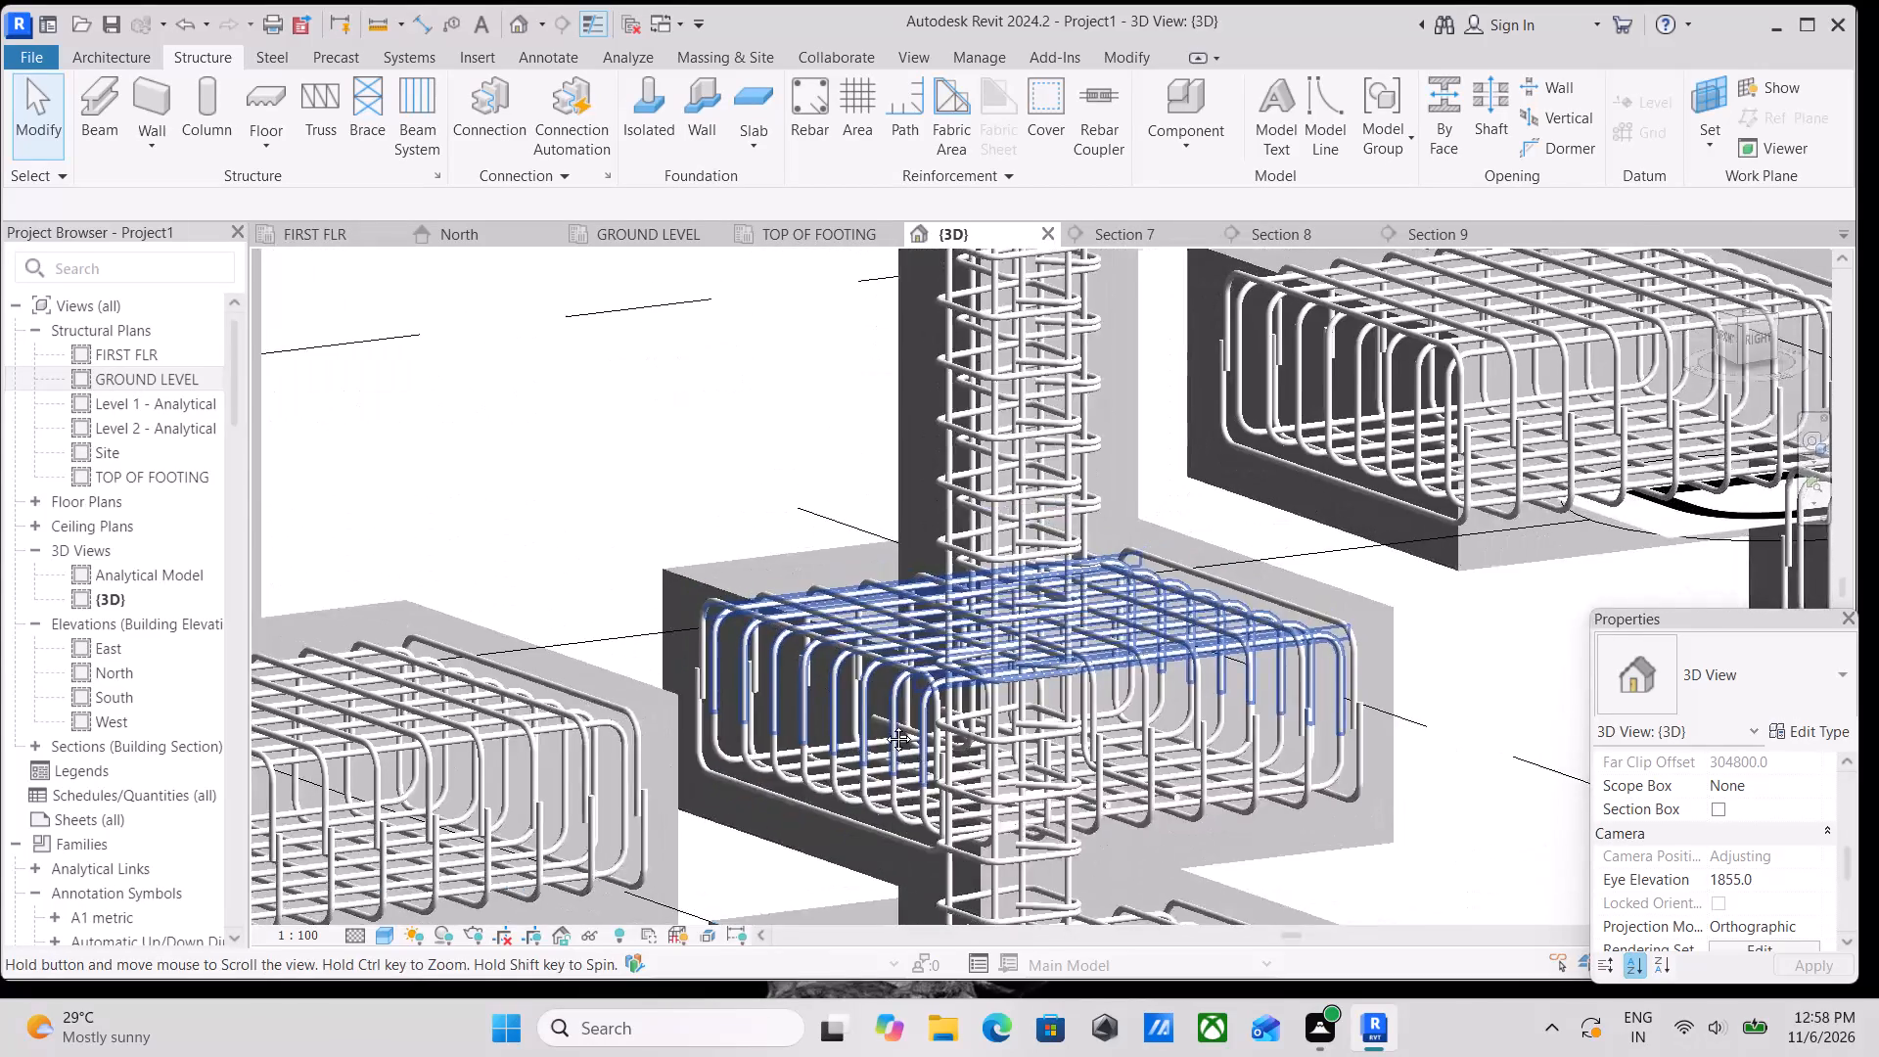
middle_click_drag(884, 724, 904, 755)
middle_click_drag(946, 745, 1024, 828)
middle_click_drag(1060, 799, 808, 610)
middle_click_drag(903, 653, 918, 670, "shift")
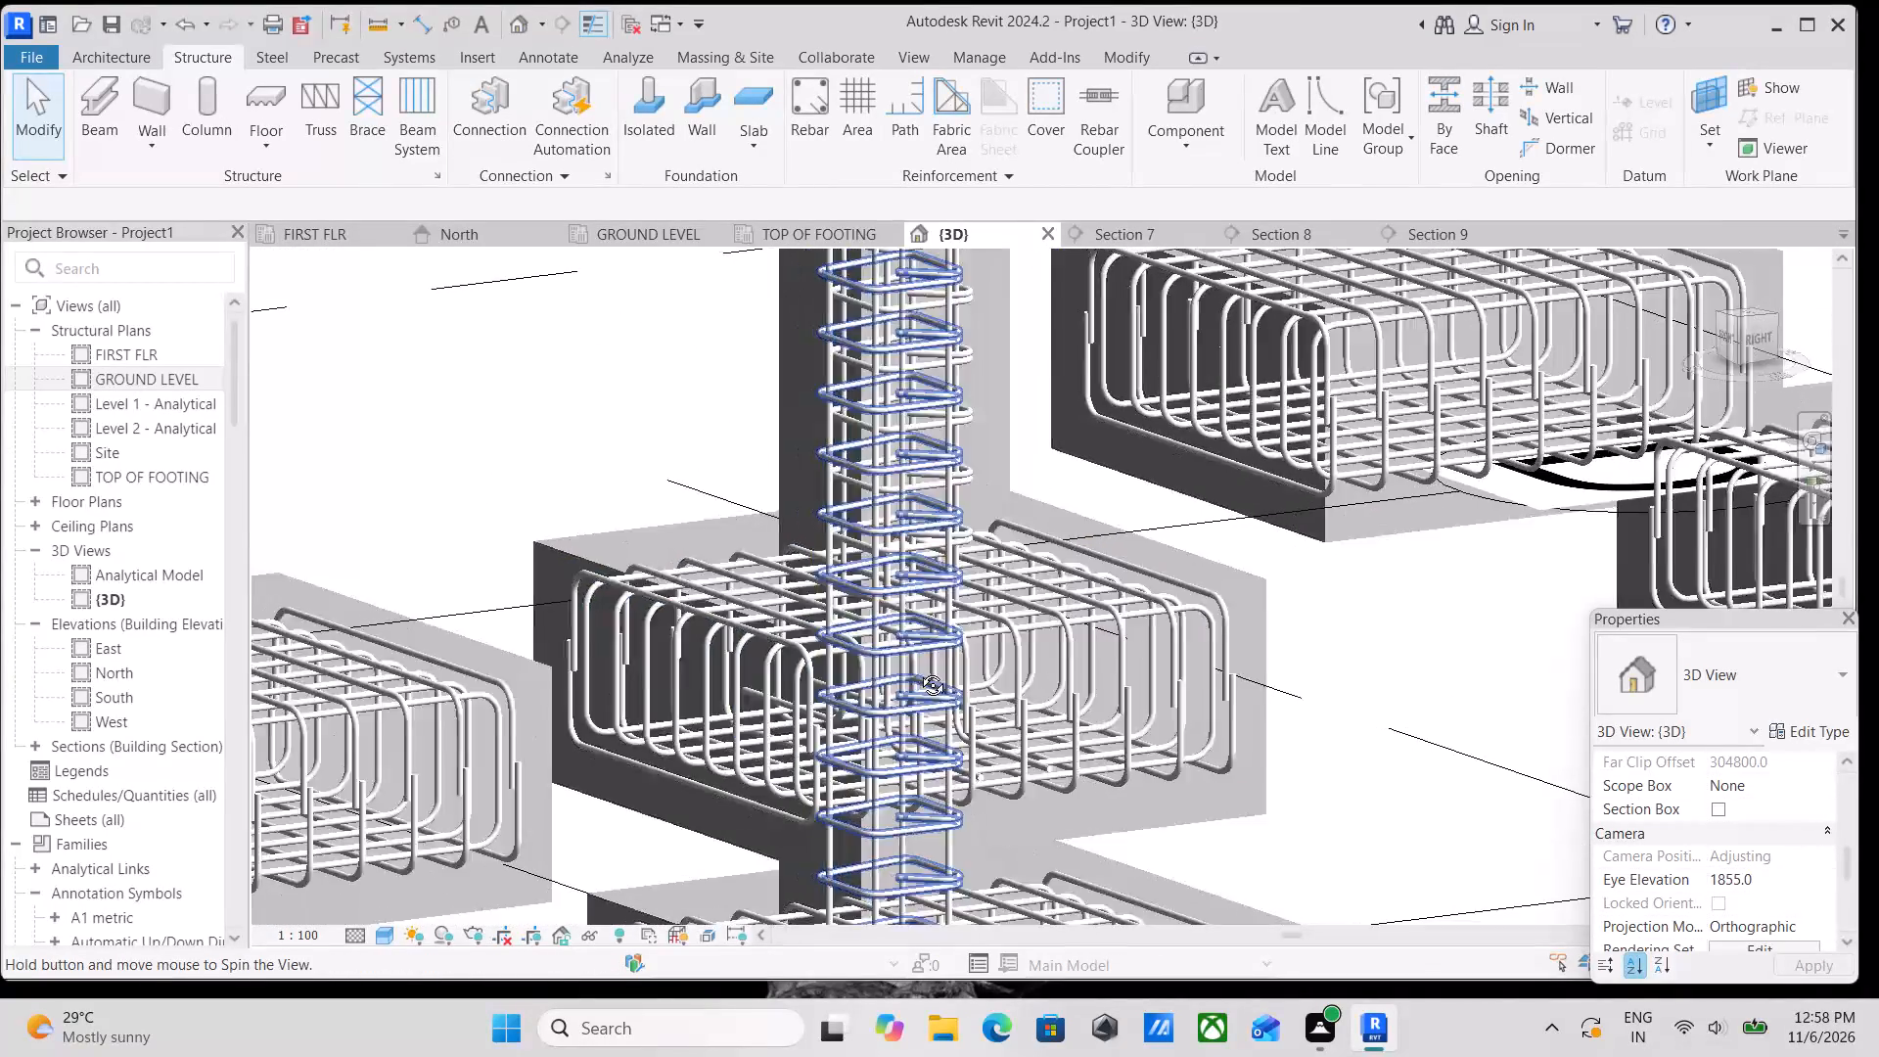
middle_click_drag(918, 670, 976, 725, "shift")
middle_click_drag(1002, 712, 506, 527)
middle_click_drag(971, 666, 609, 522)
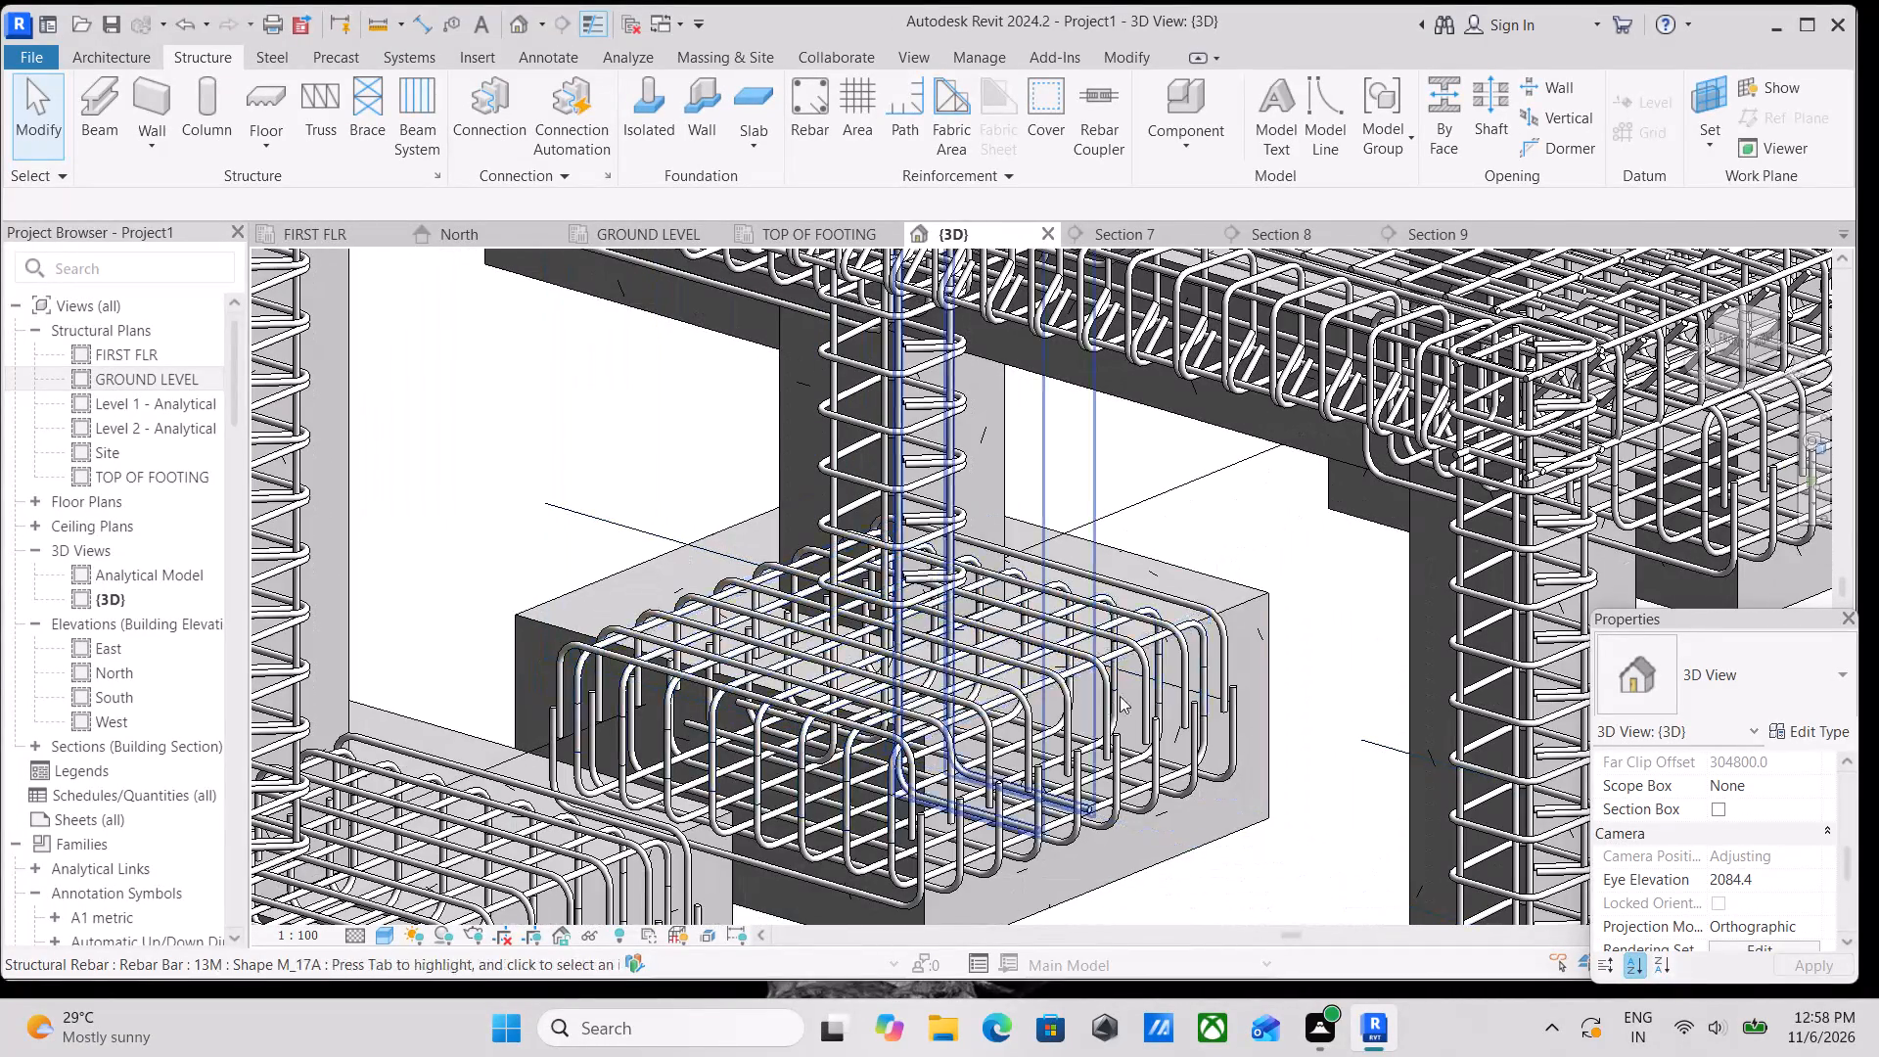
middle_click_drag(1120, 696, 930, 559)
scroll(912, 683, "down", 2)
middle_click_drag(912, 683, 963, 527)
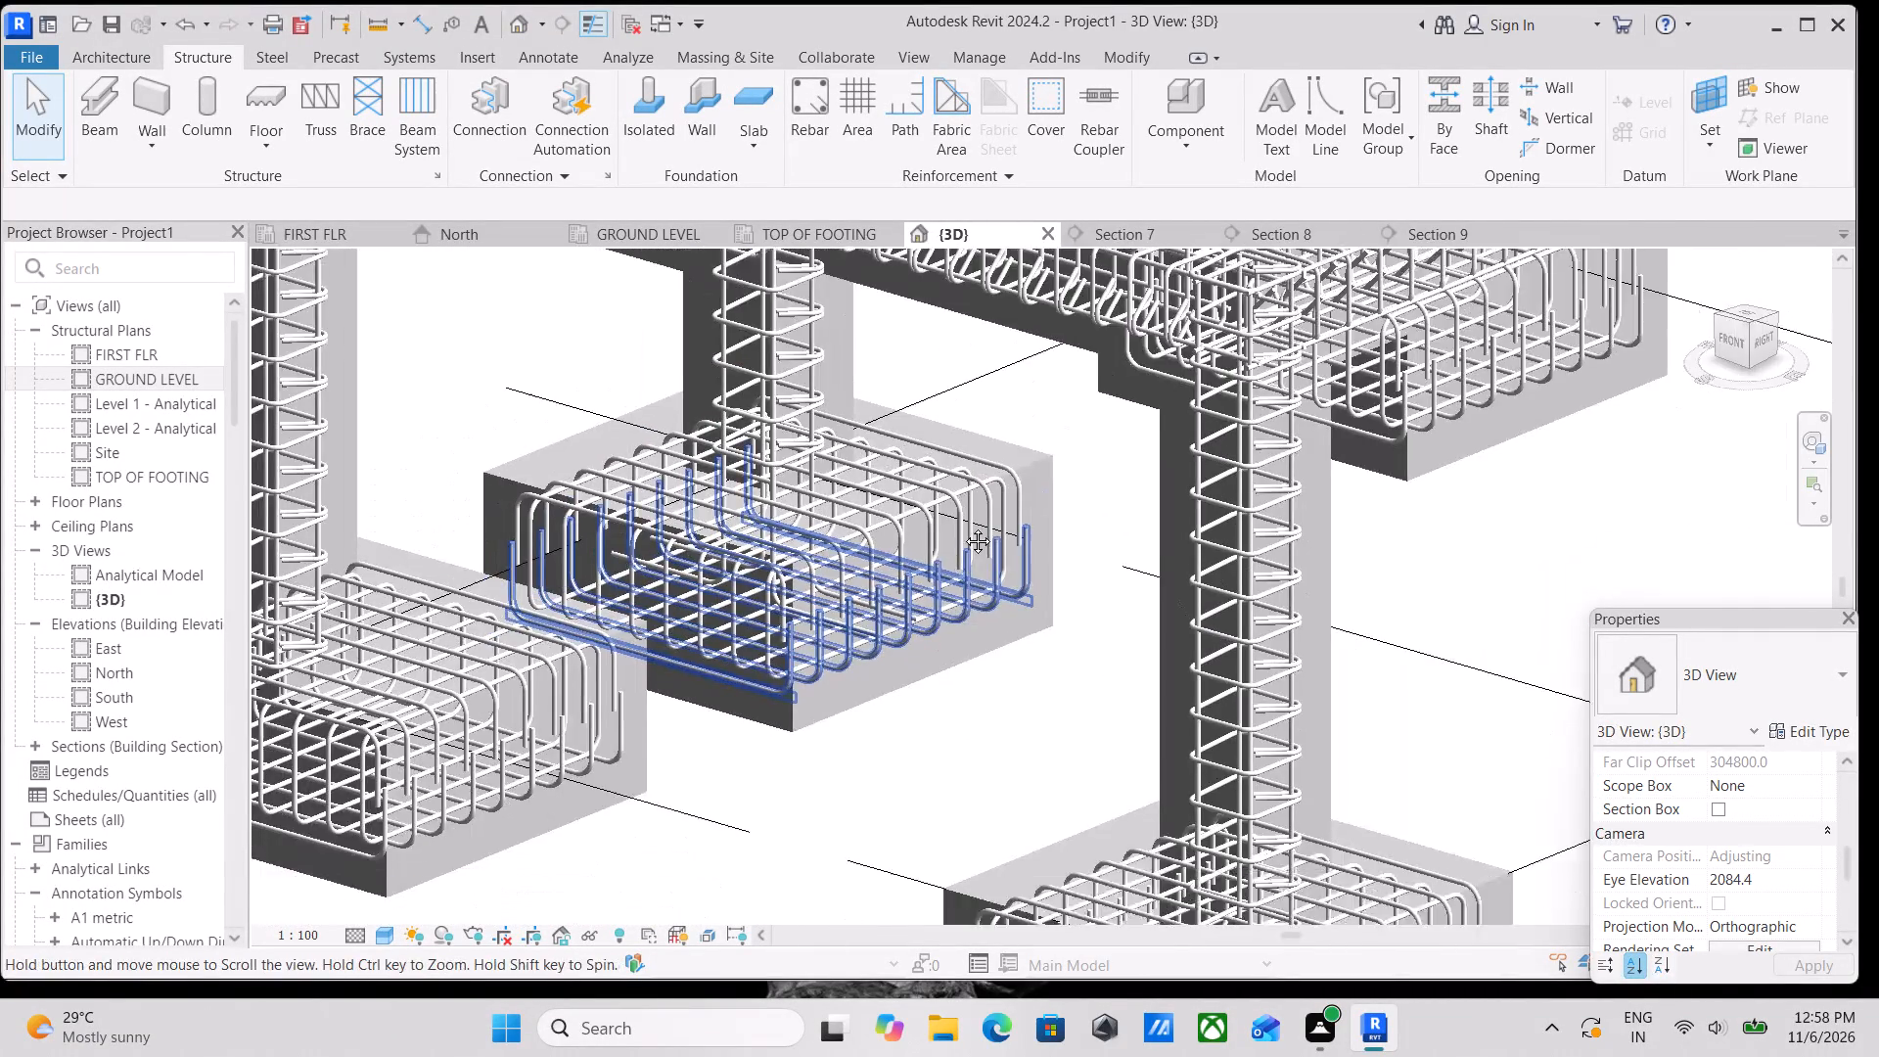
middle_click_drag(963, 527, 983, 501)
middle_click_drag(800, 664, 1096, 596)
scroll(696, 585, "up", 3)
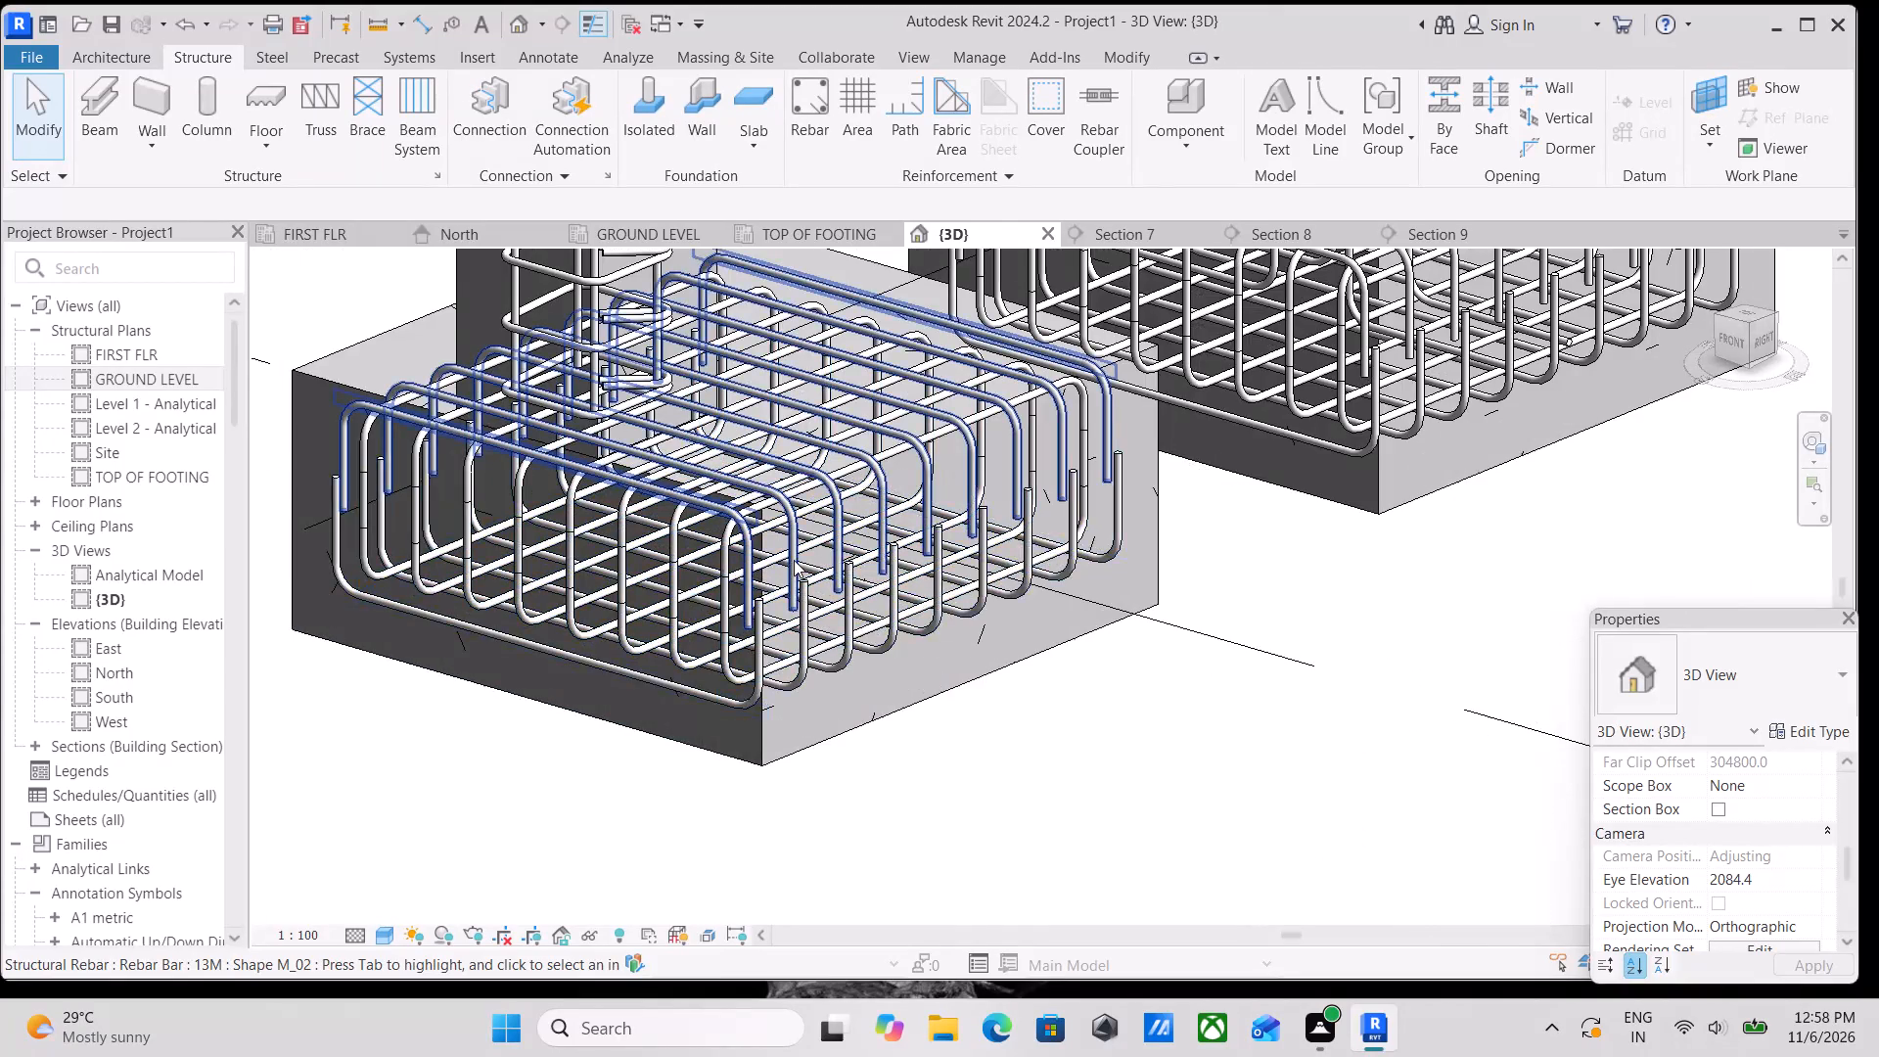
scroll(794, 560, "up", 3)
middle_click_drag(541, 533, 815, 666)
scroll(753, 646, "down", 1)
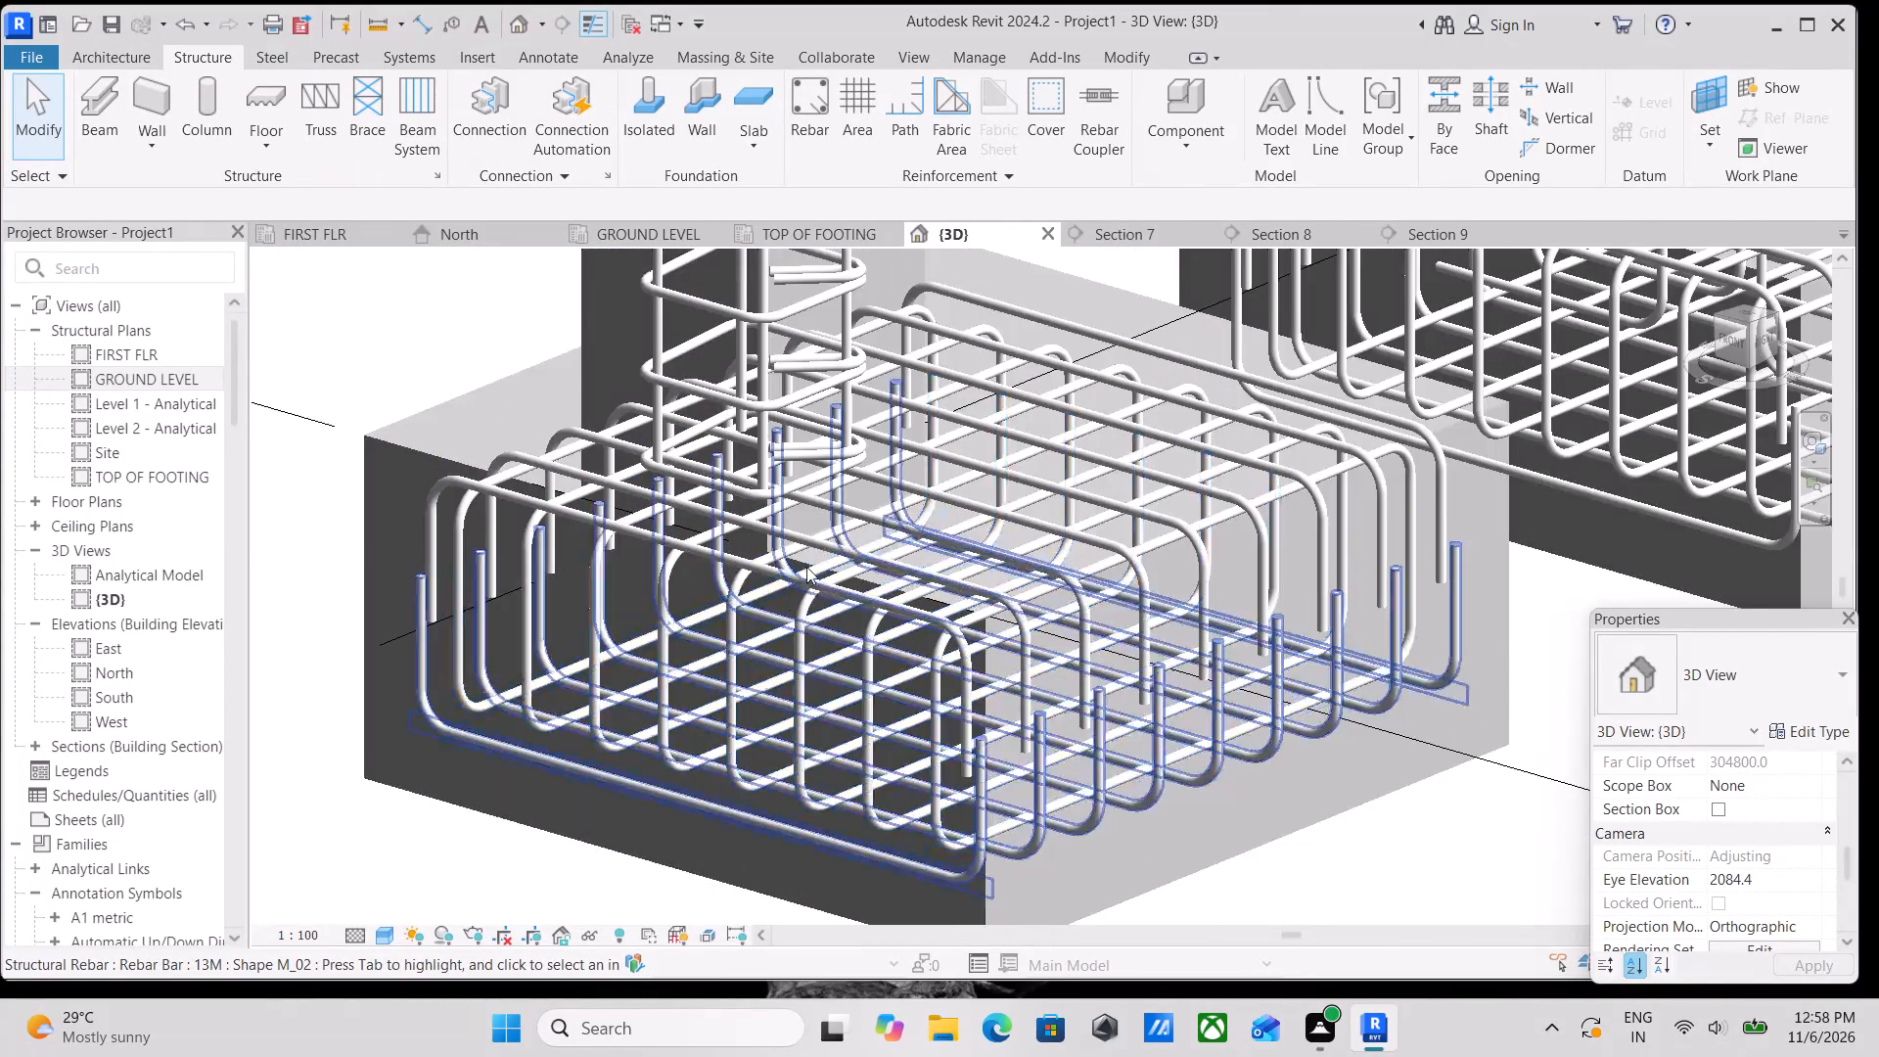
scroll(811, 549, "down", 1)
middle_click_drag(811, 549, 851, 676)
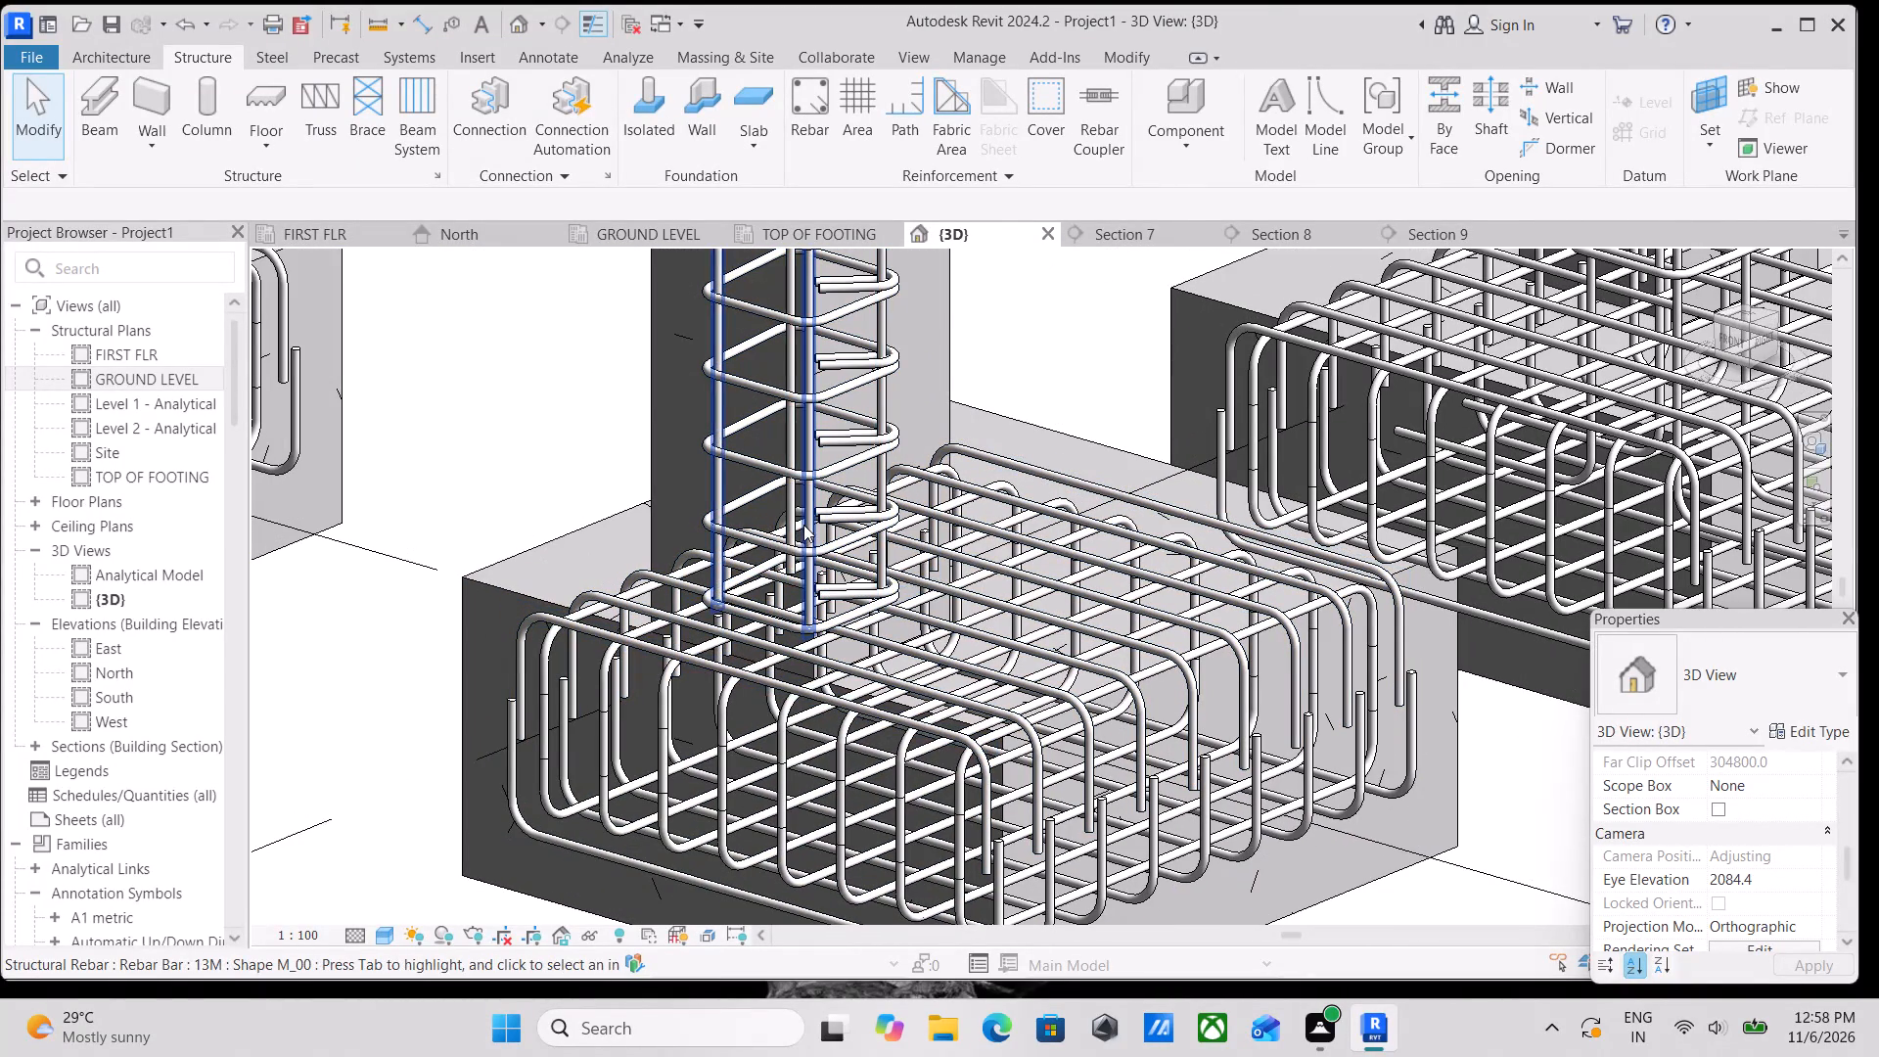
Select the 13M M_00 vertical bar sets of one lower column and follow them between the footing and the floor beam.
left_click(803, 525)
scroll(823, 600, "up", 2)
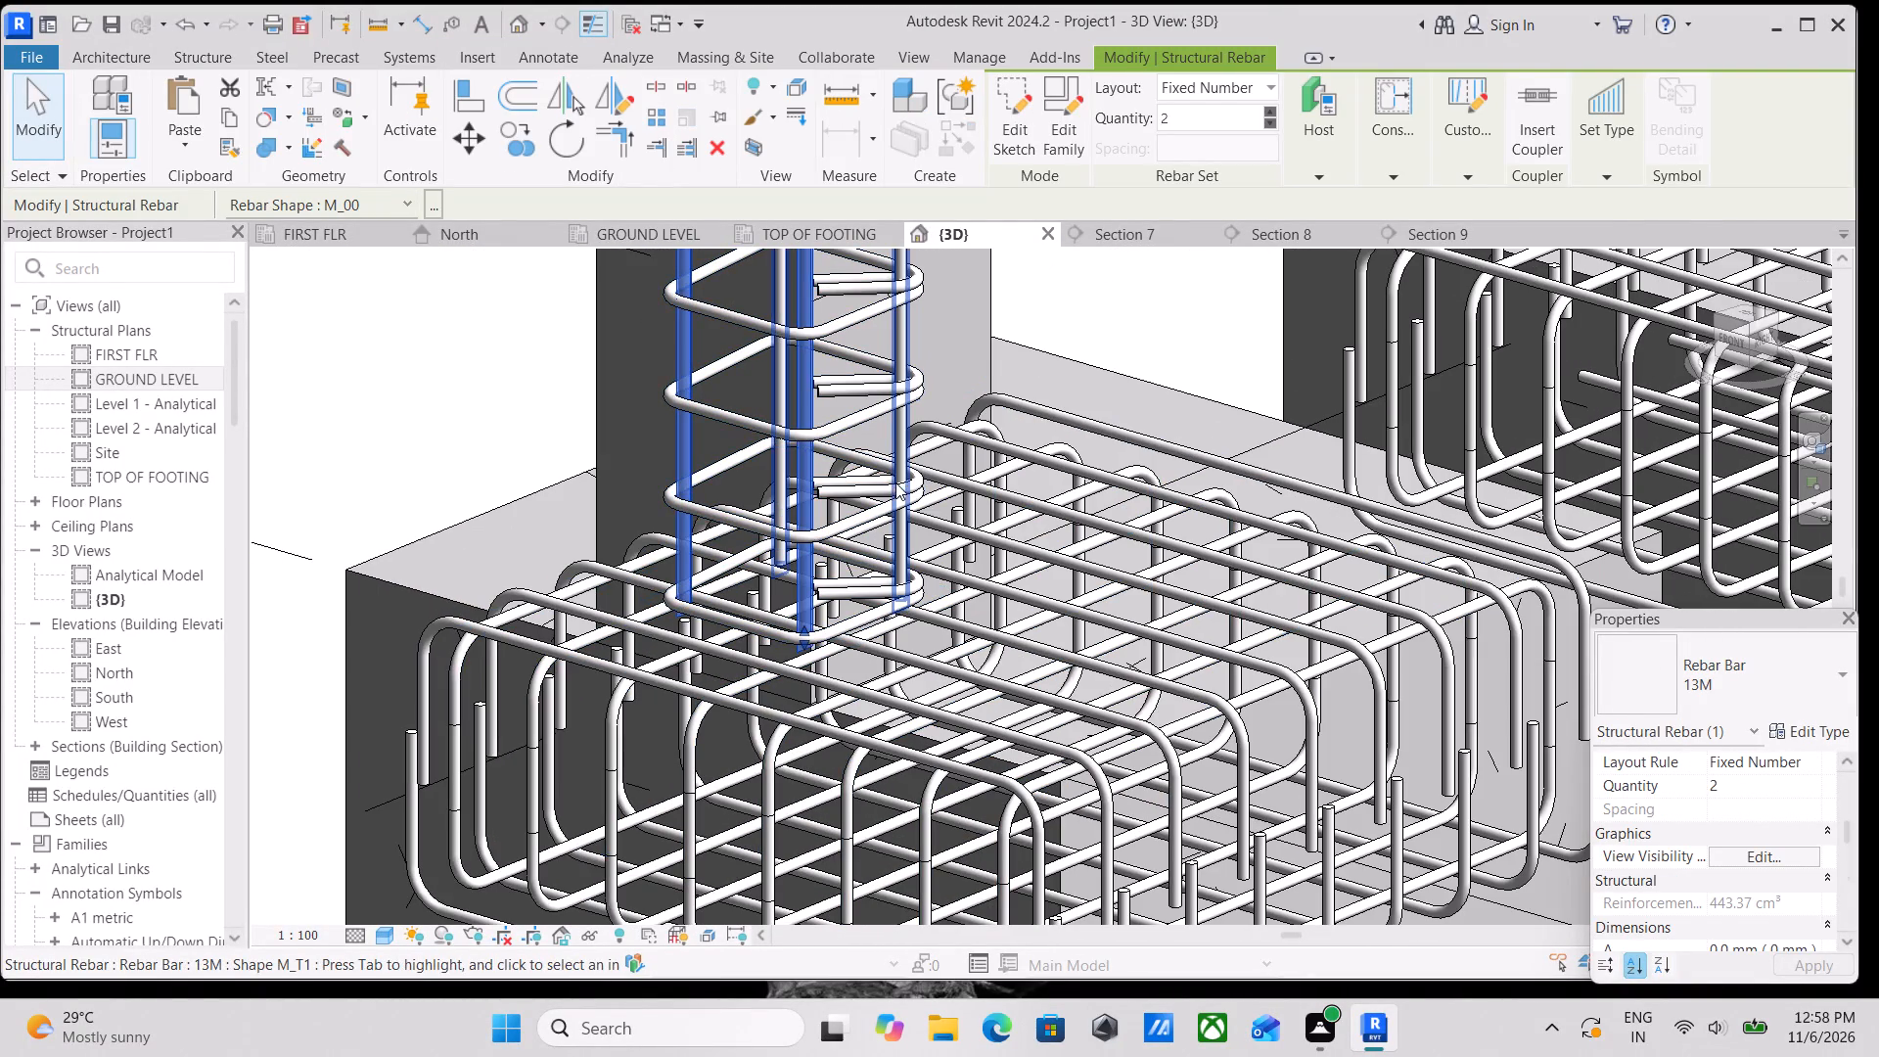
left_click(901, 480)
middle_click_drag(826, 643, 851, 740)
scroll(860, 606, "down", 1)
middle_click_drag(857, 684, 858, 933)
middle_click_drag(837, 703, 861, 901)
scroll(859, 611, "up", 1)
middle_click_drag(859, 611, 890, 896)
scroll(896, 717, "down", 2)
middle_click_drag(896, 717, 901, 967)
middle_click_drag(846, 697, 921, 534)
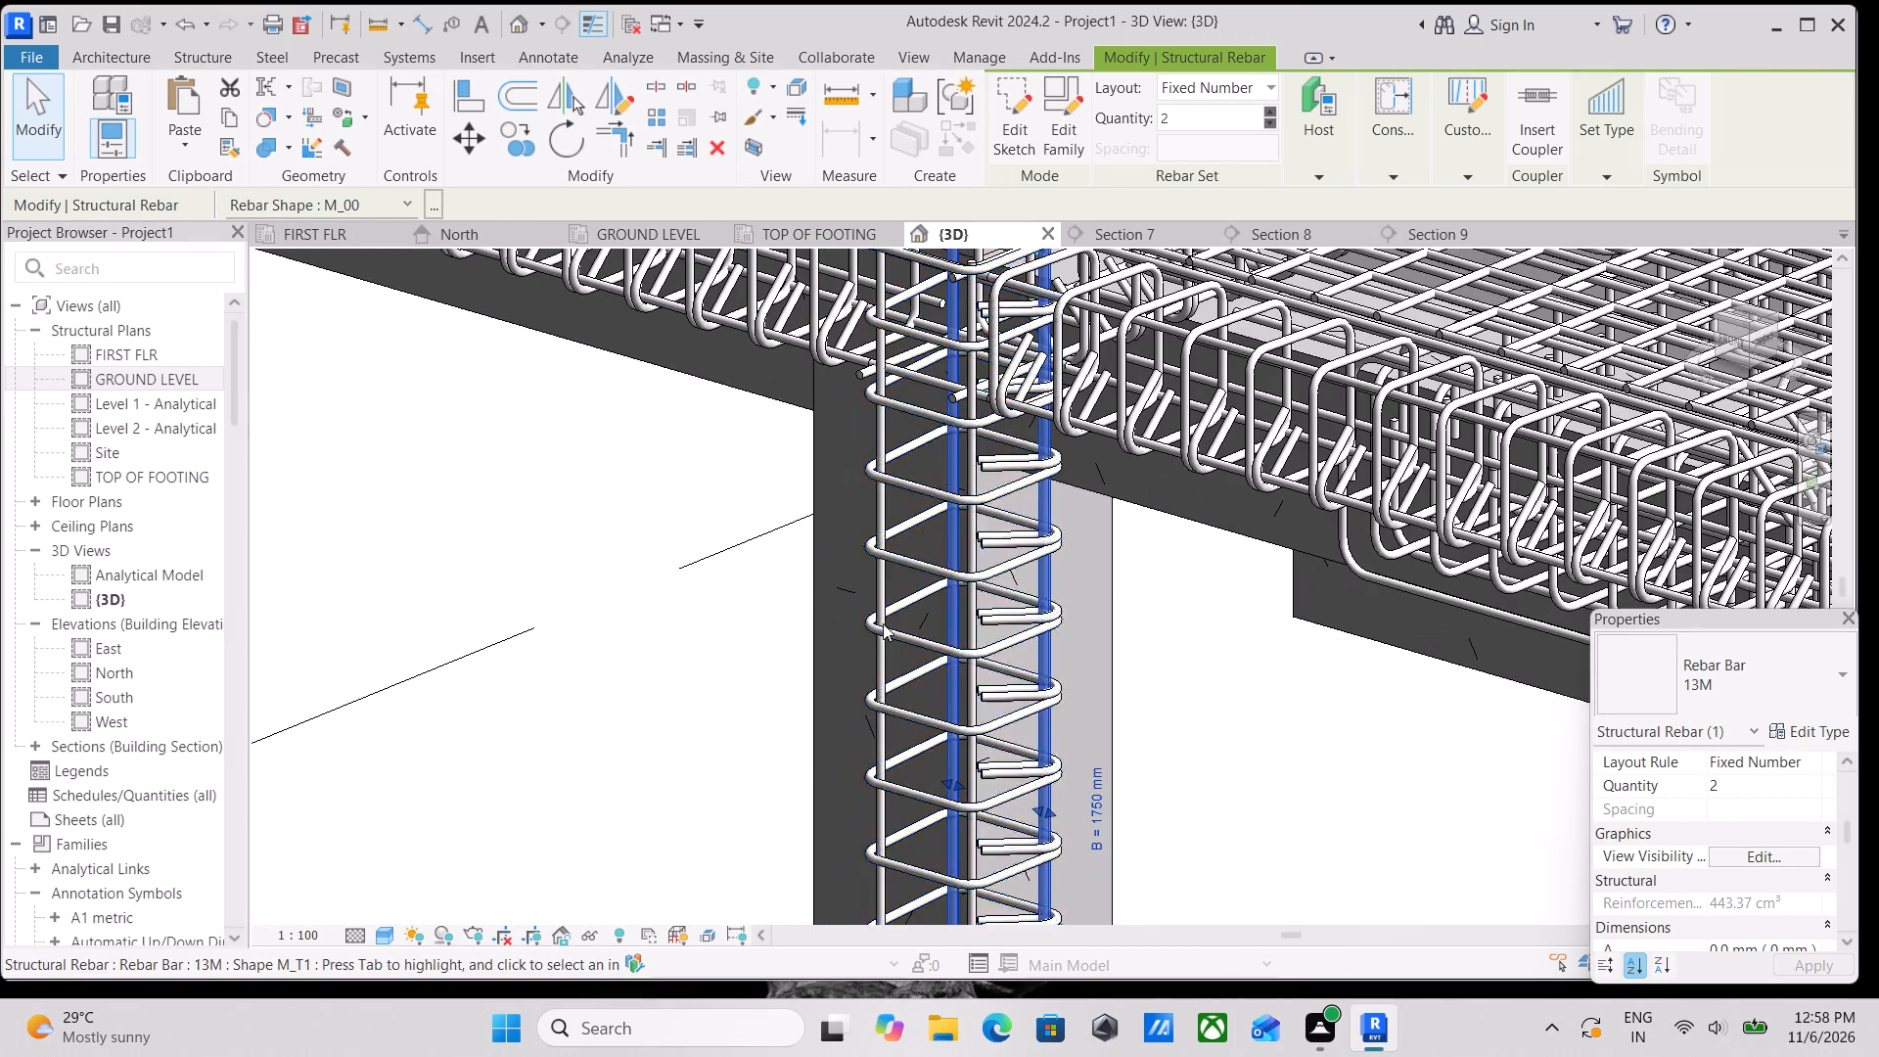
left_click(880, 664)
middle_click_drag(939, 679, 948, 586)
scroll(973, 736, "down", 1)
middle_click_drag(973, 736, 1018, 527)
scroll(1018, 526, "up", 1)
scroll(1065, 741, "down", 5)
middle_click_drag(1075, 728, 1158, 533)
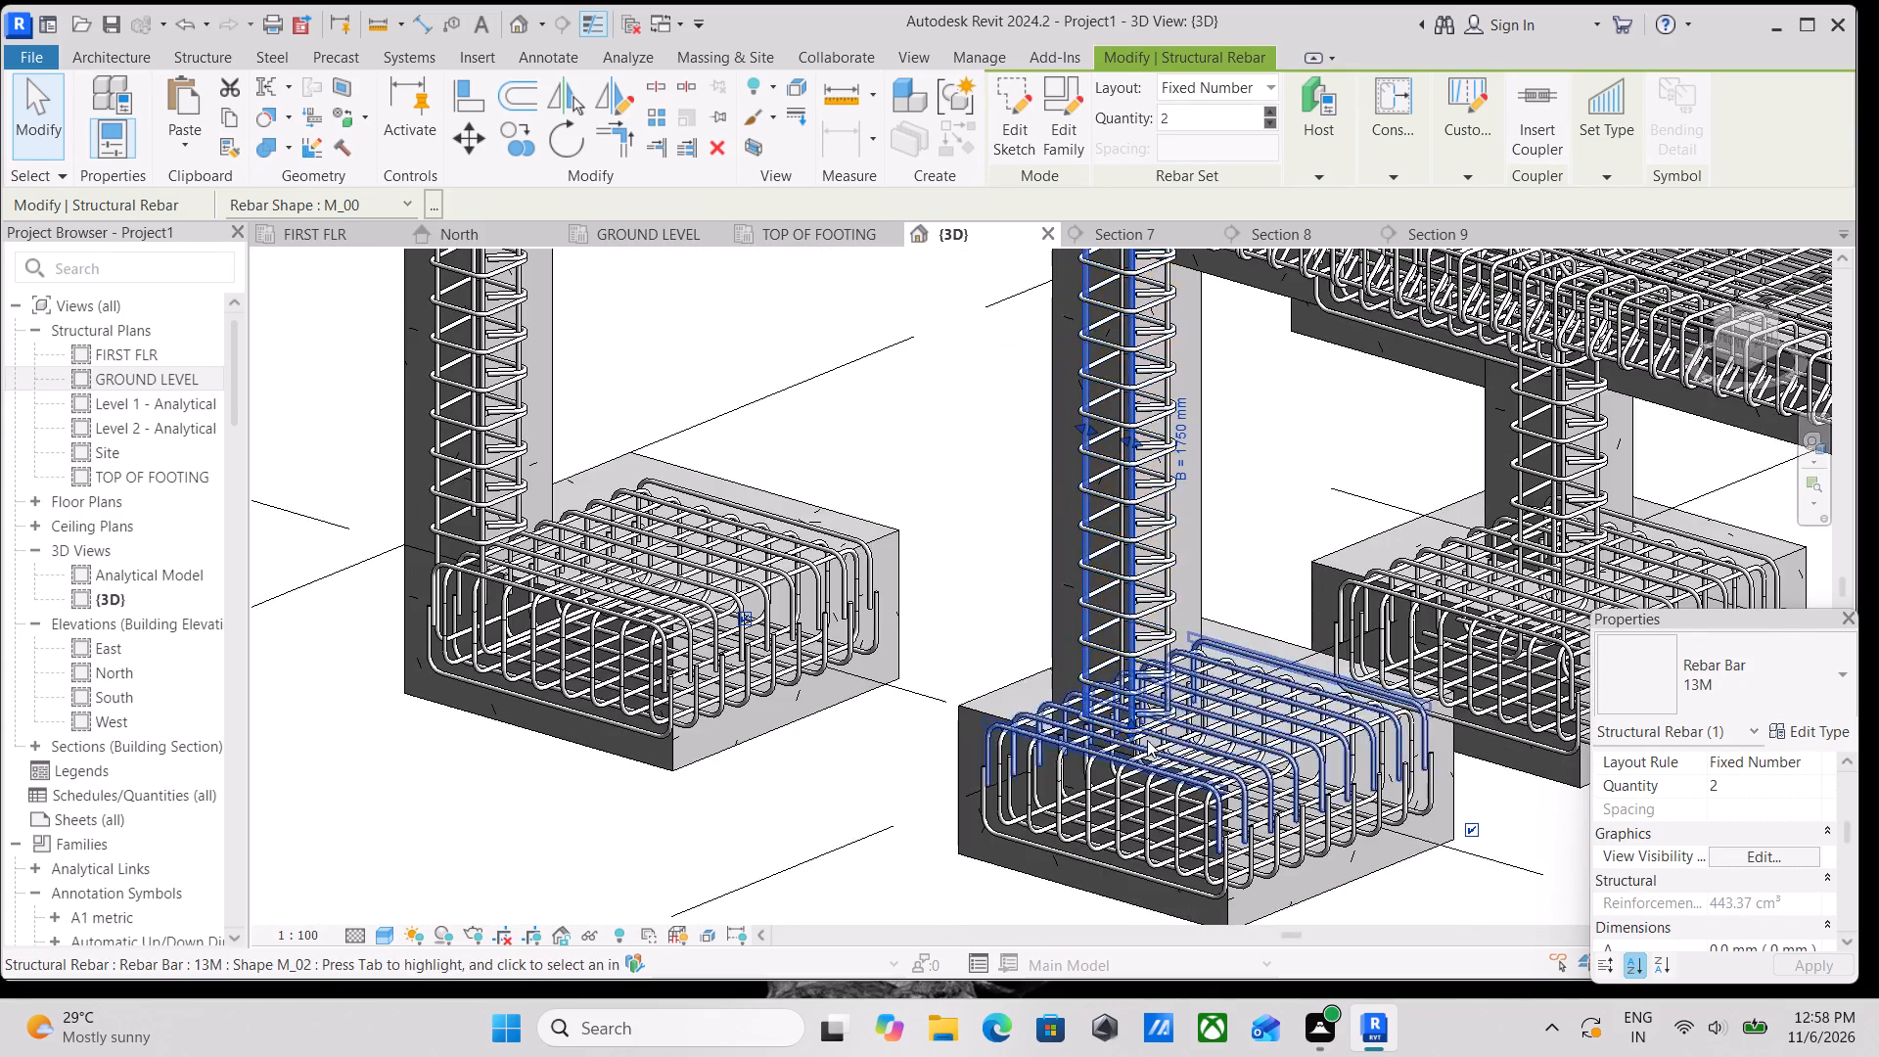
Check both vertical bar pairs at the foot of the lower column, selecting each pair in turn.
scroll(1138, 740, "up", 14)
scroll(1165, 711, "down", 2)
middle_click_drag(1165, 711, 1105, 962)
scroll(1106, 952, "down", 1)
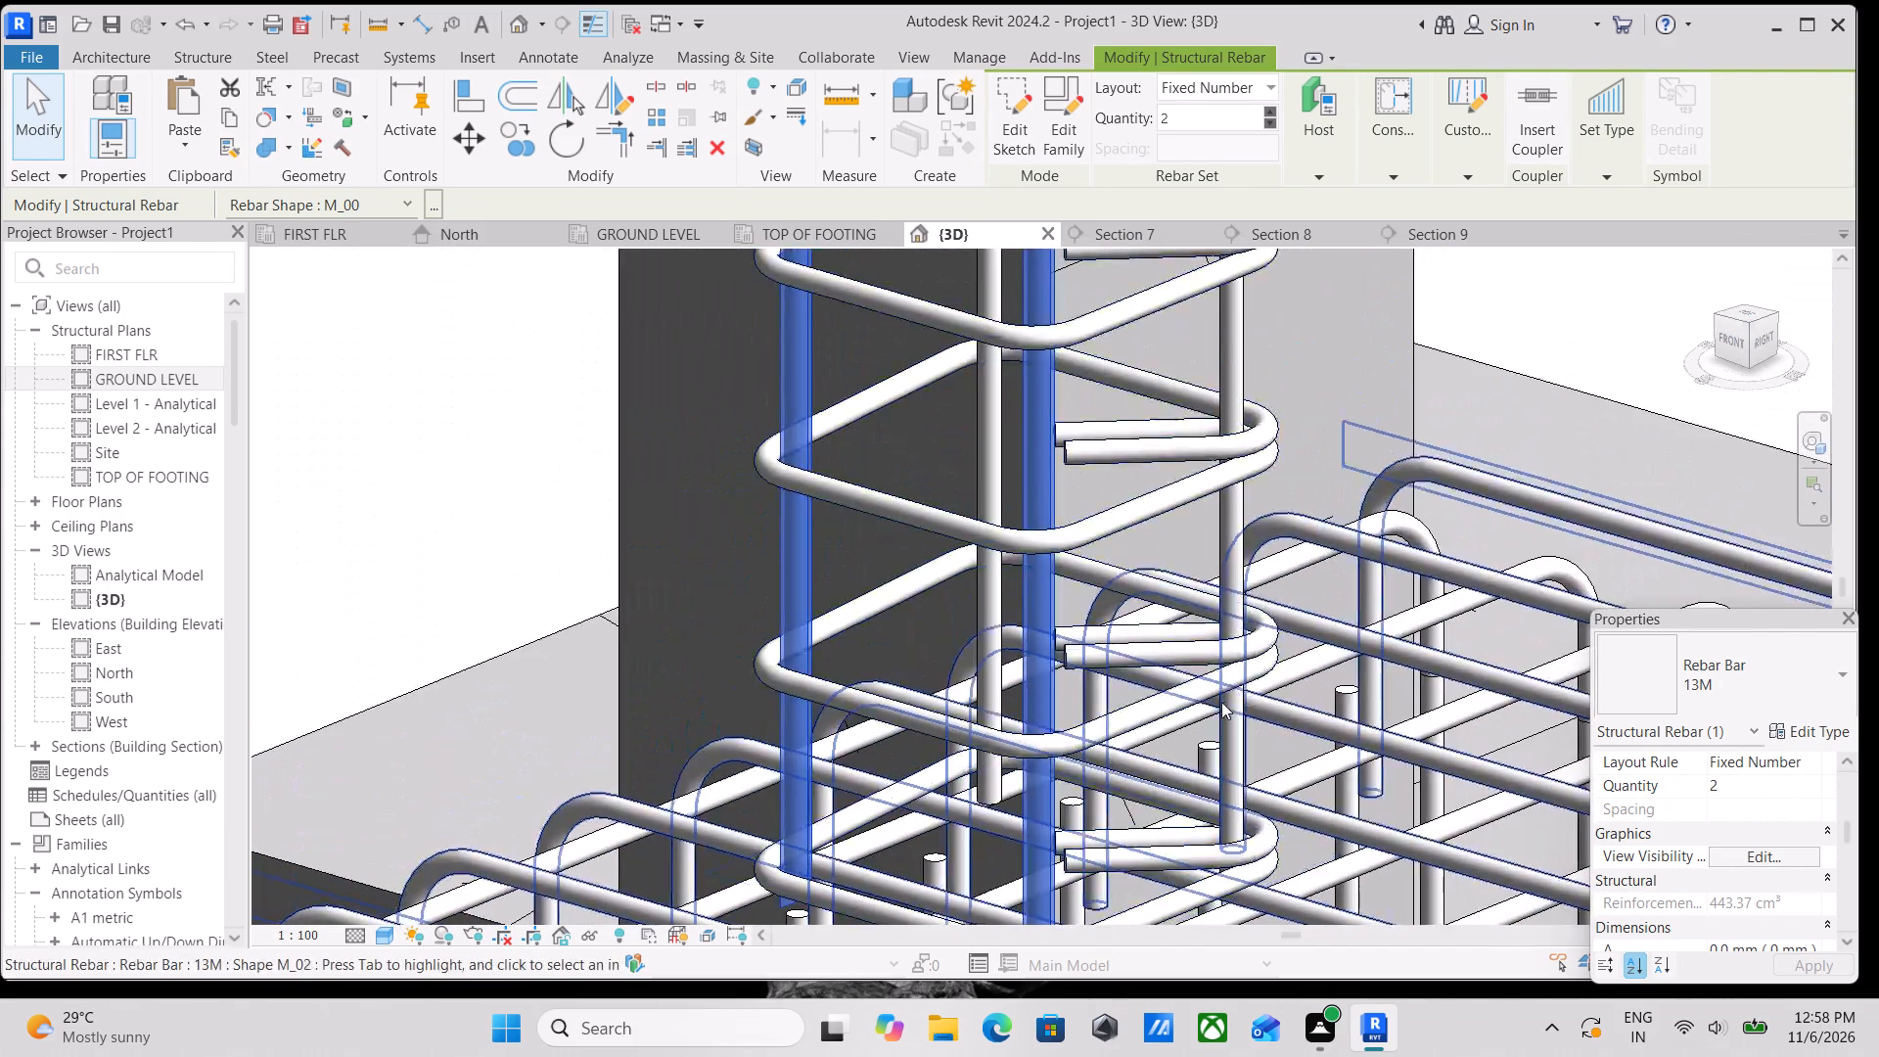
middle_click_drag(1227, 681, 1166, 884)
left_click(1184, 589)
scroll(1166, 632, "down", 1)
middle_click_drag(1157, 642, 1110, 554)
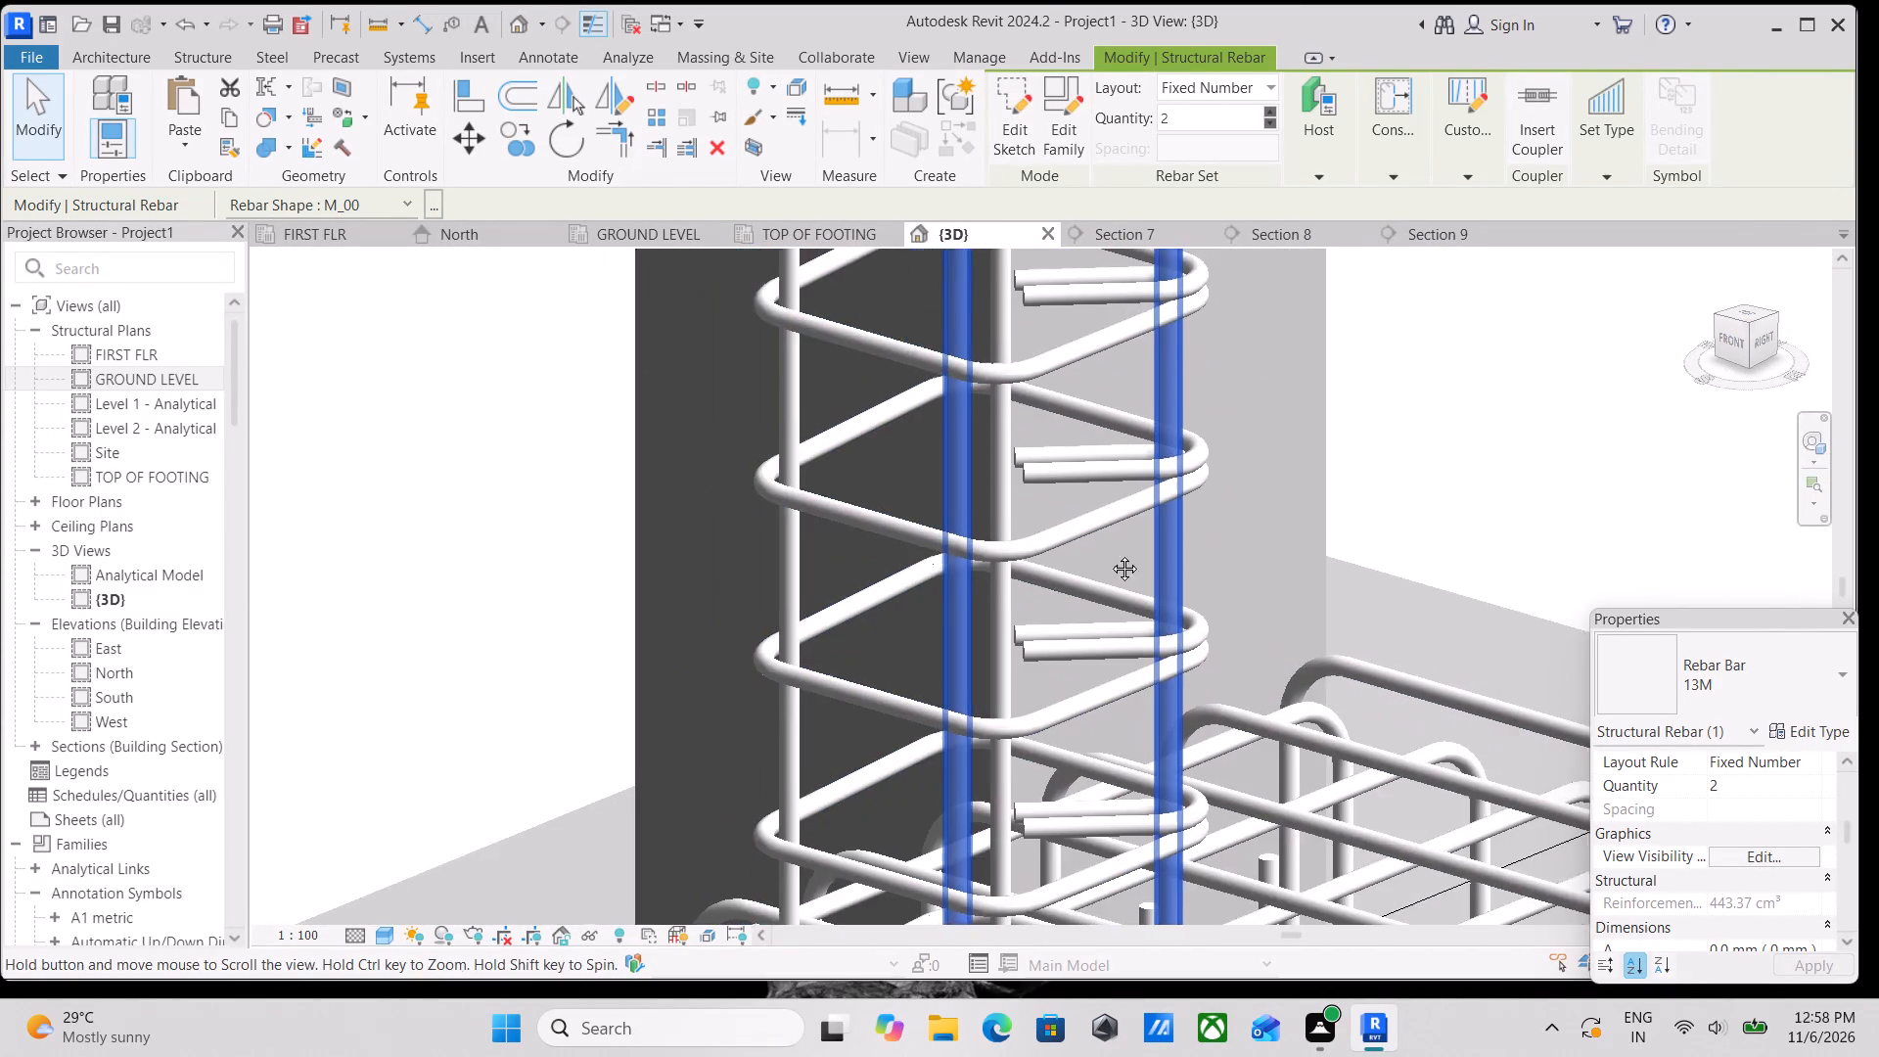
middle_click_drag(1110, 554, 1120, 492)
scroll(1066, 710, "down", 2)
middle_click_drag(1064, 713, 1101, 607)
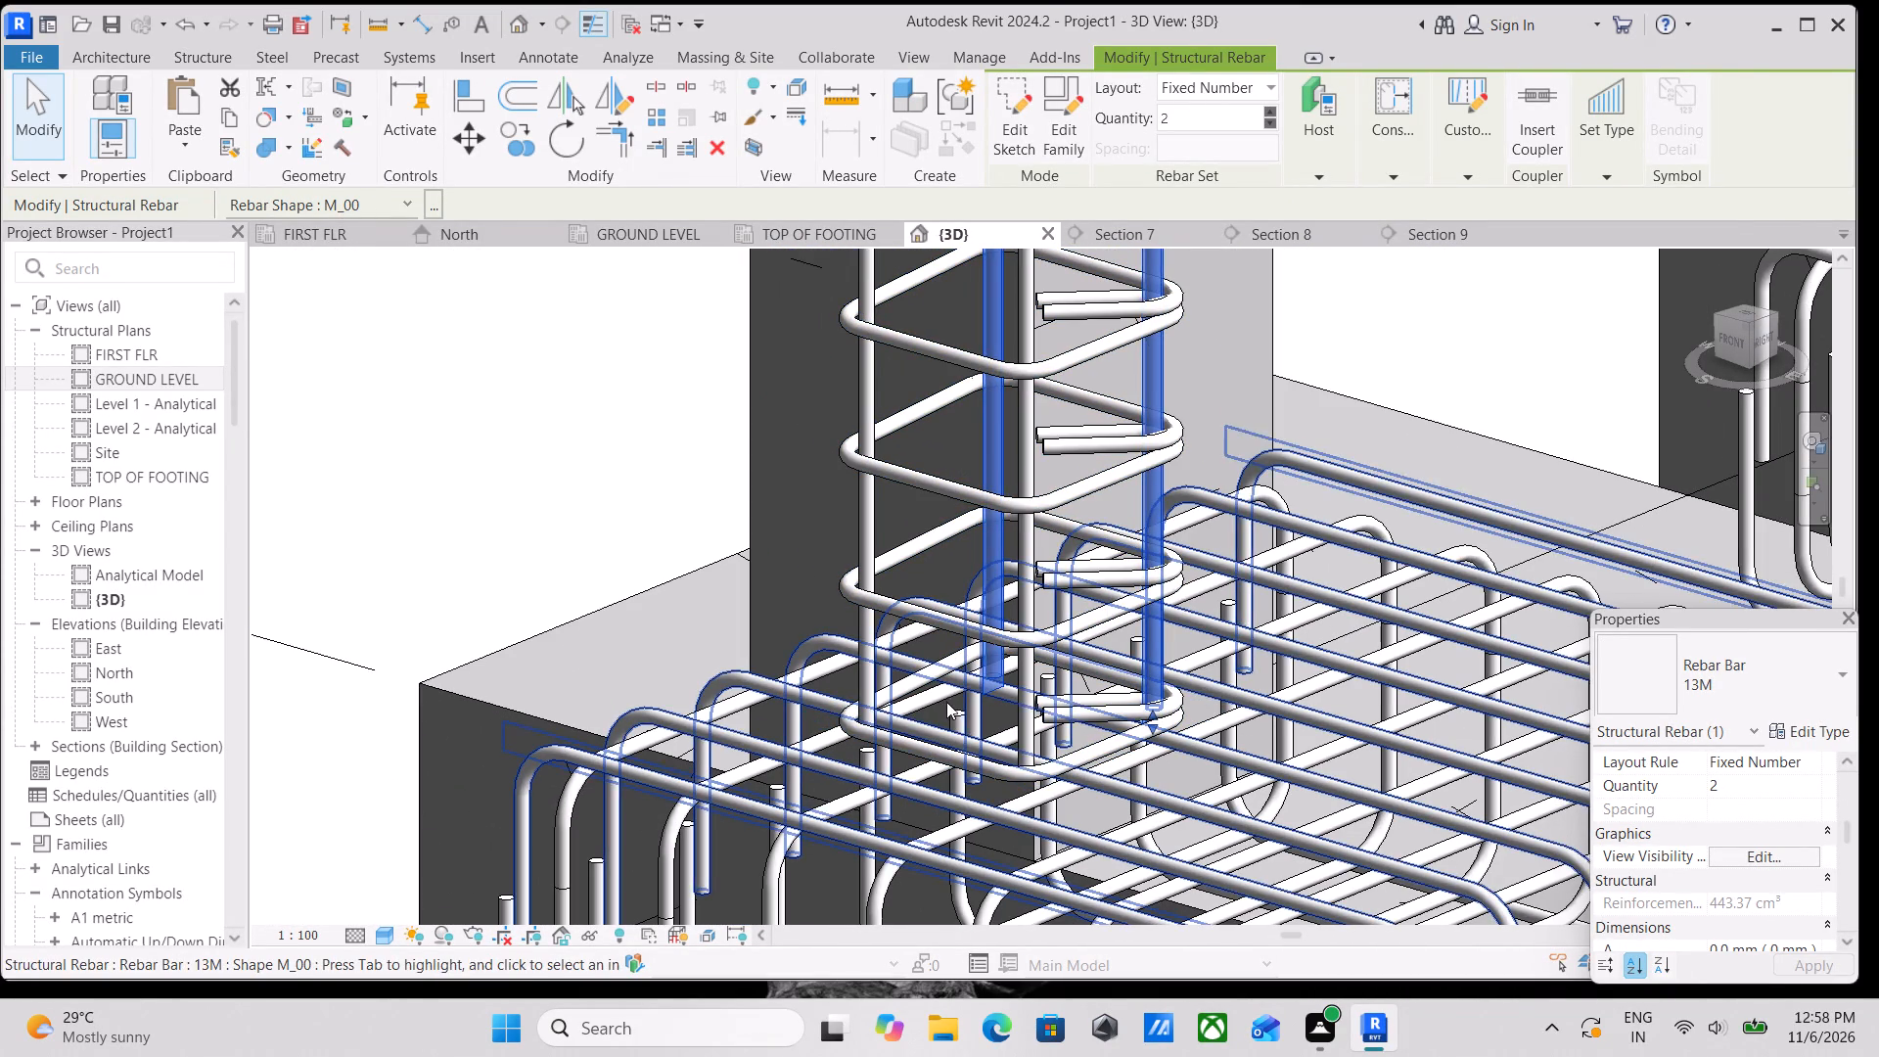
left_click(866, 675)
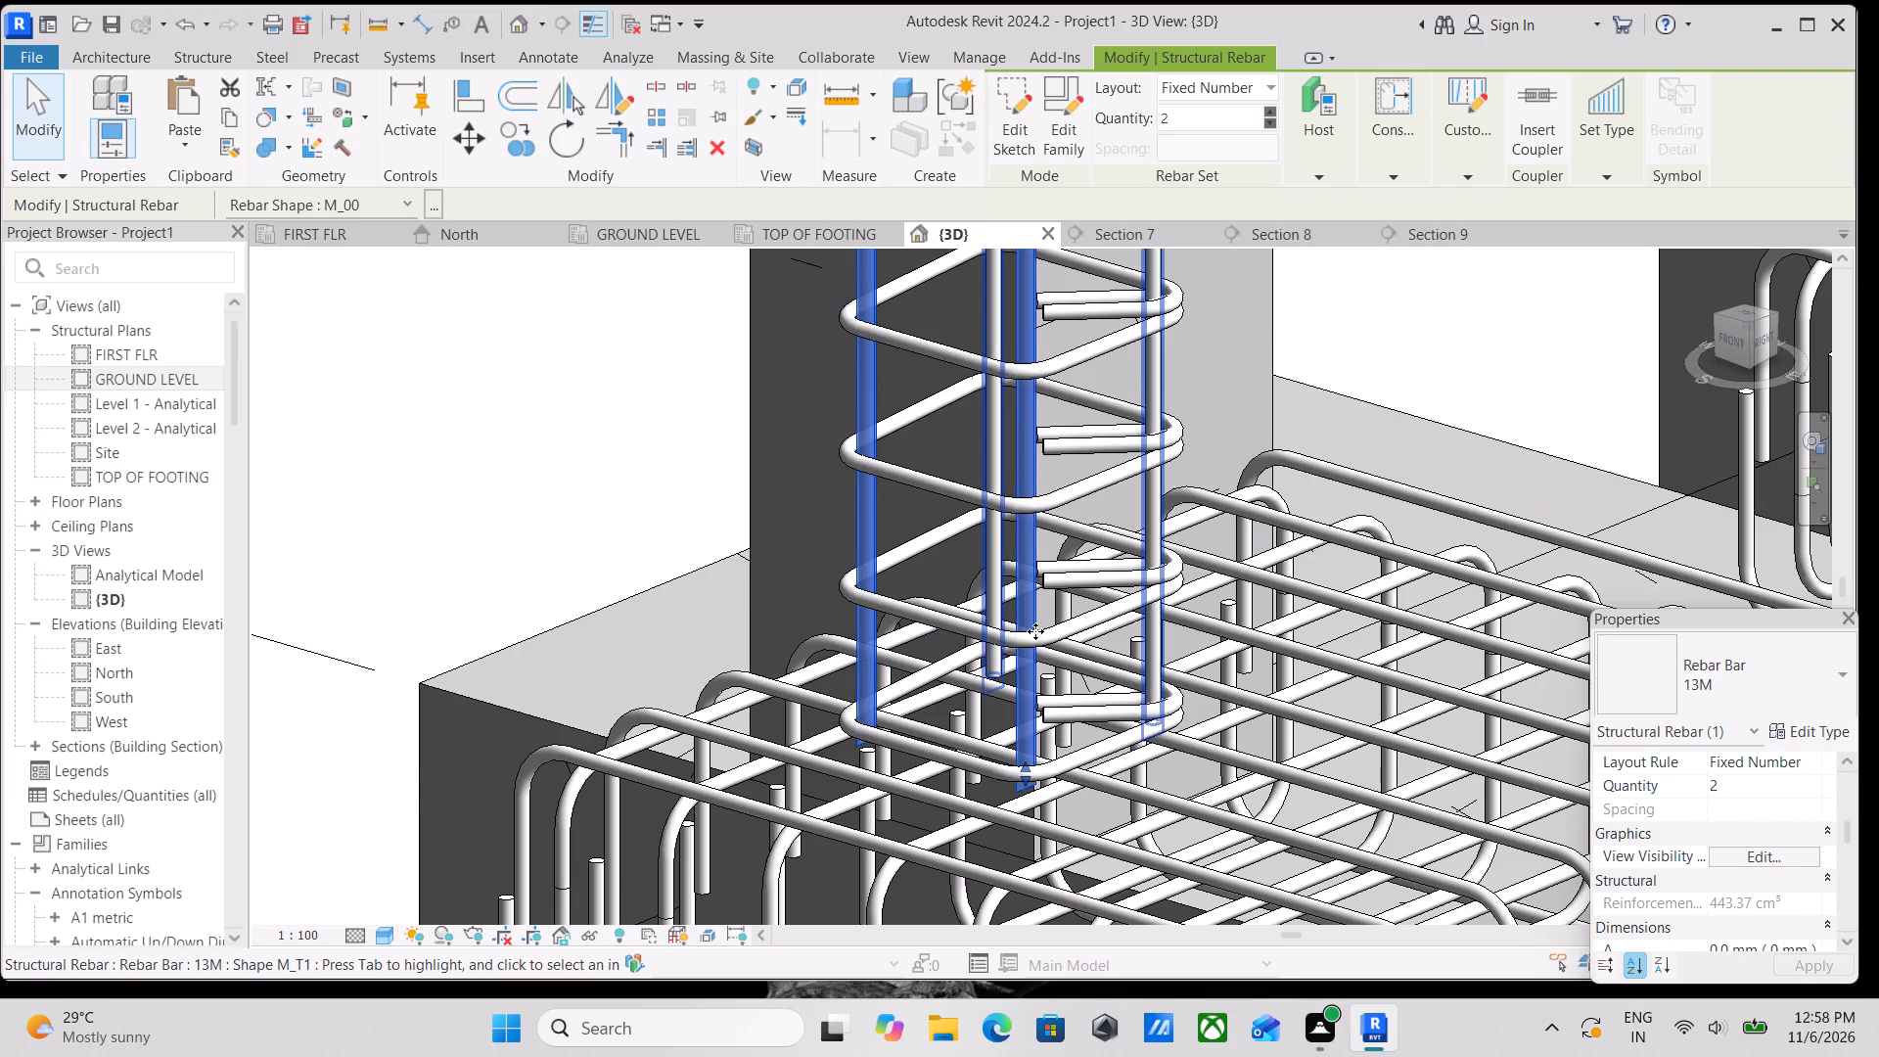
left_click(984, 567)
scroll(1055, 572, "down", 1)
middle_click_drag(1055, 572, 1022, 912)
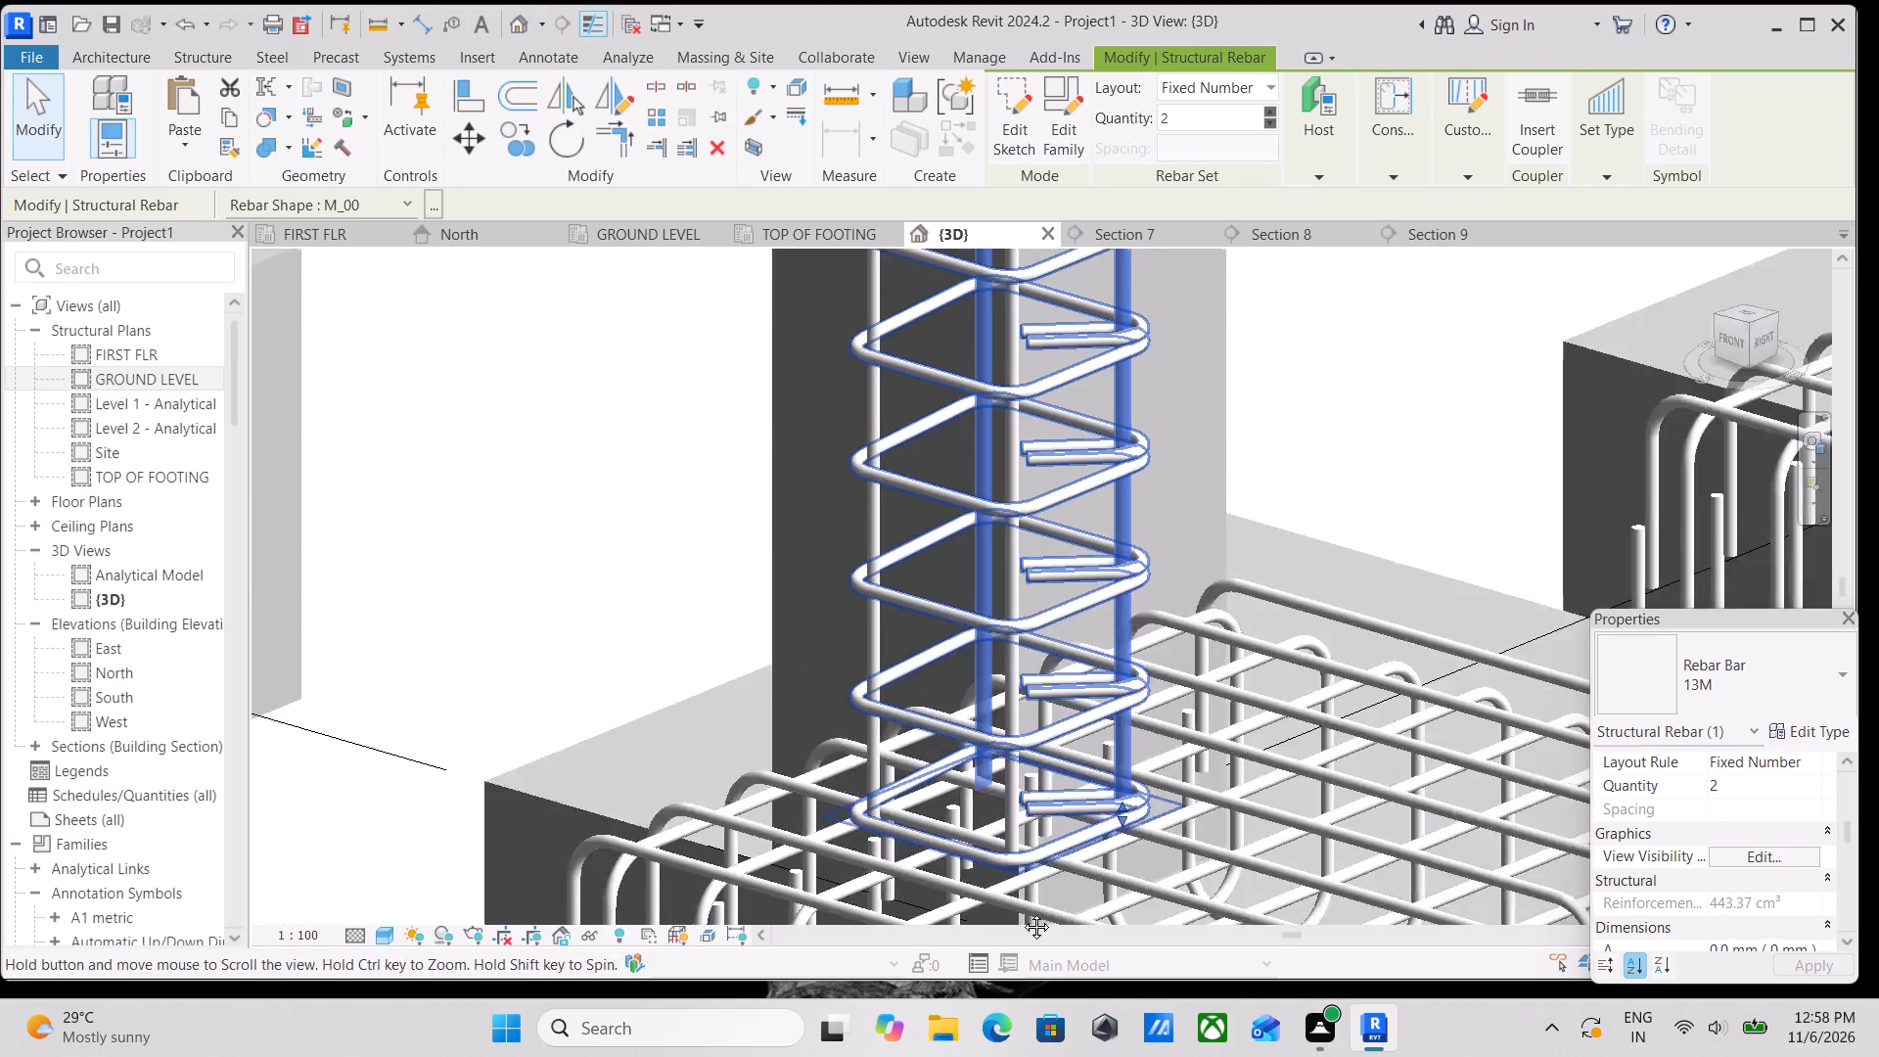
middle_click_drag(1022, 912, 1022, 1056)
scroll(1075, 754, "down", 4)
Start Propagate Rebar aligned by host from the reinforced 300MM X 300MM lower column, choosing two upper-storey columns on the same side as destinations.
left_click(1147, 565)
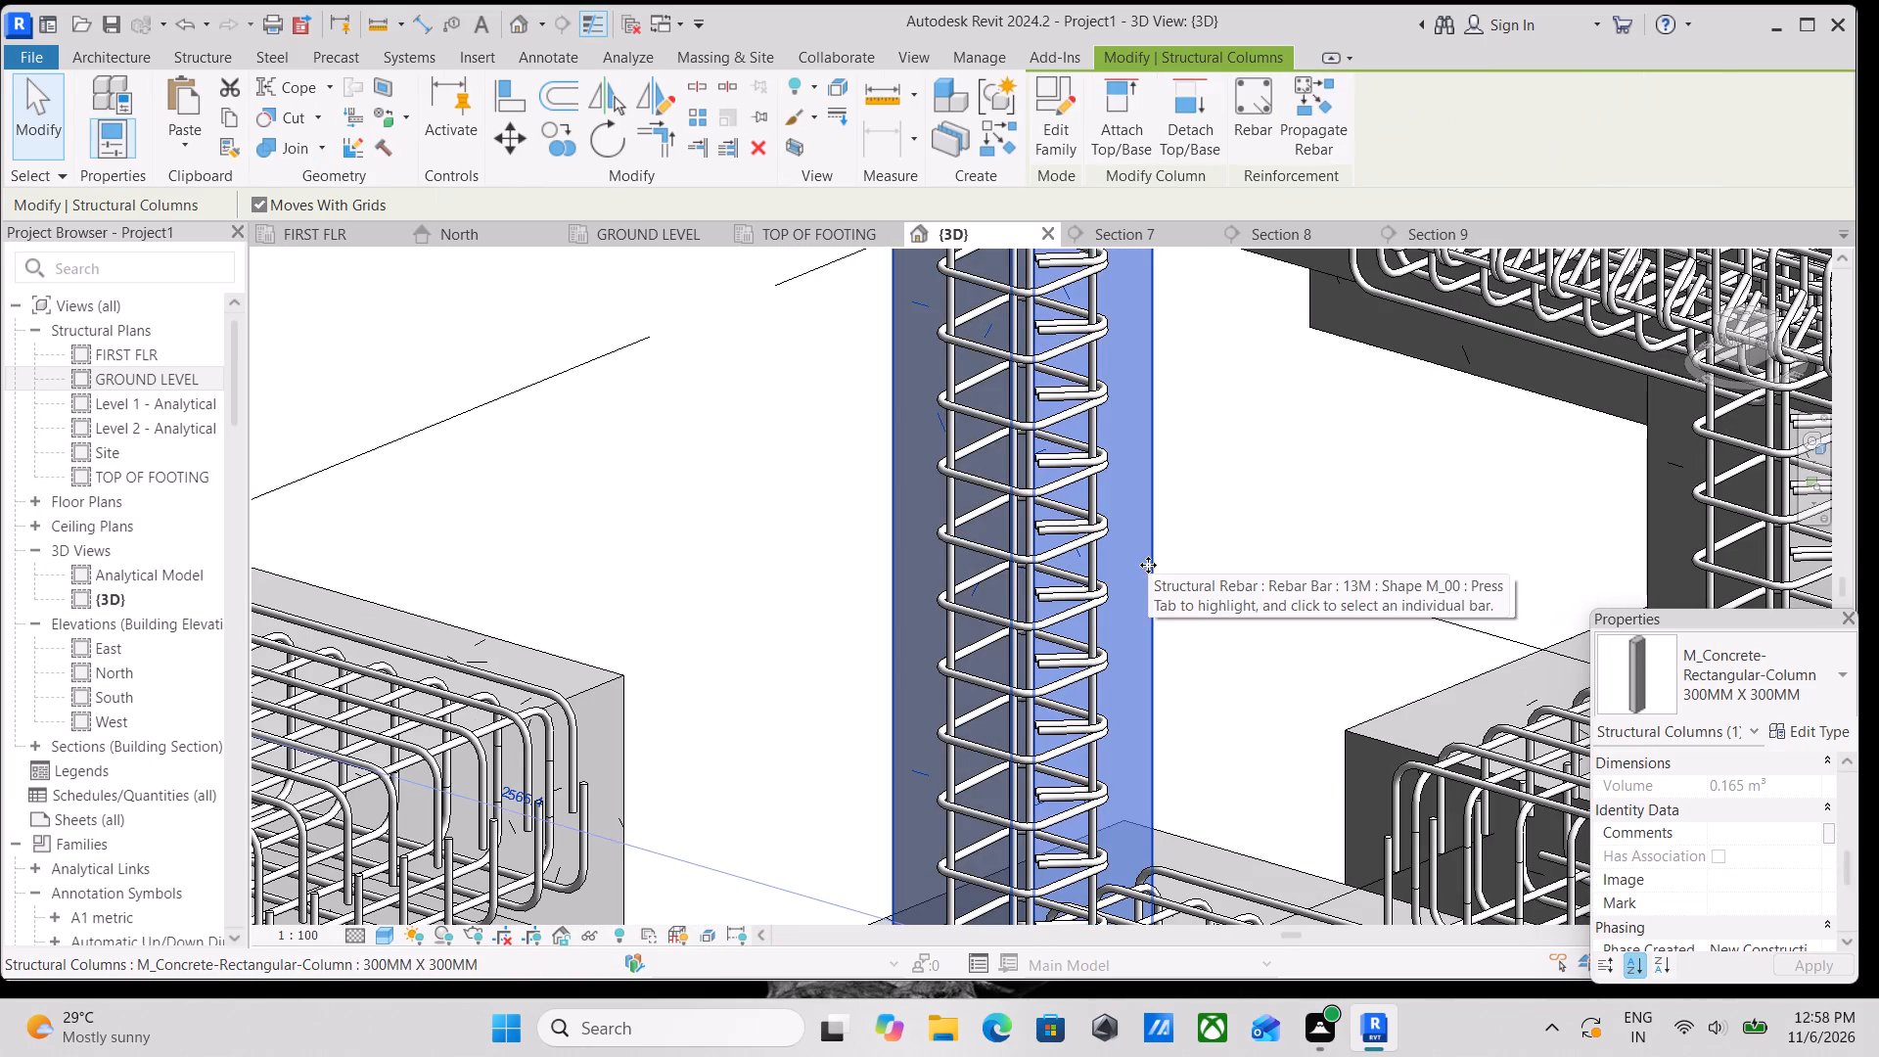
middle_click_drag(1148, 565, 1143, 601)
left_click(1287, 104)
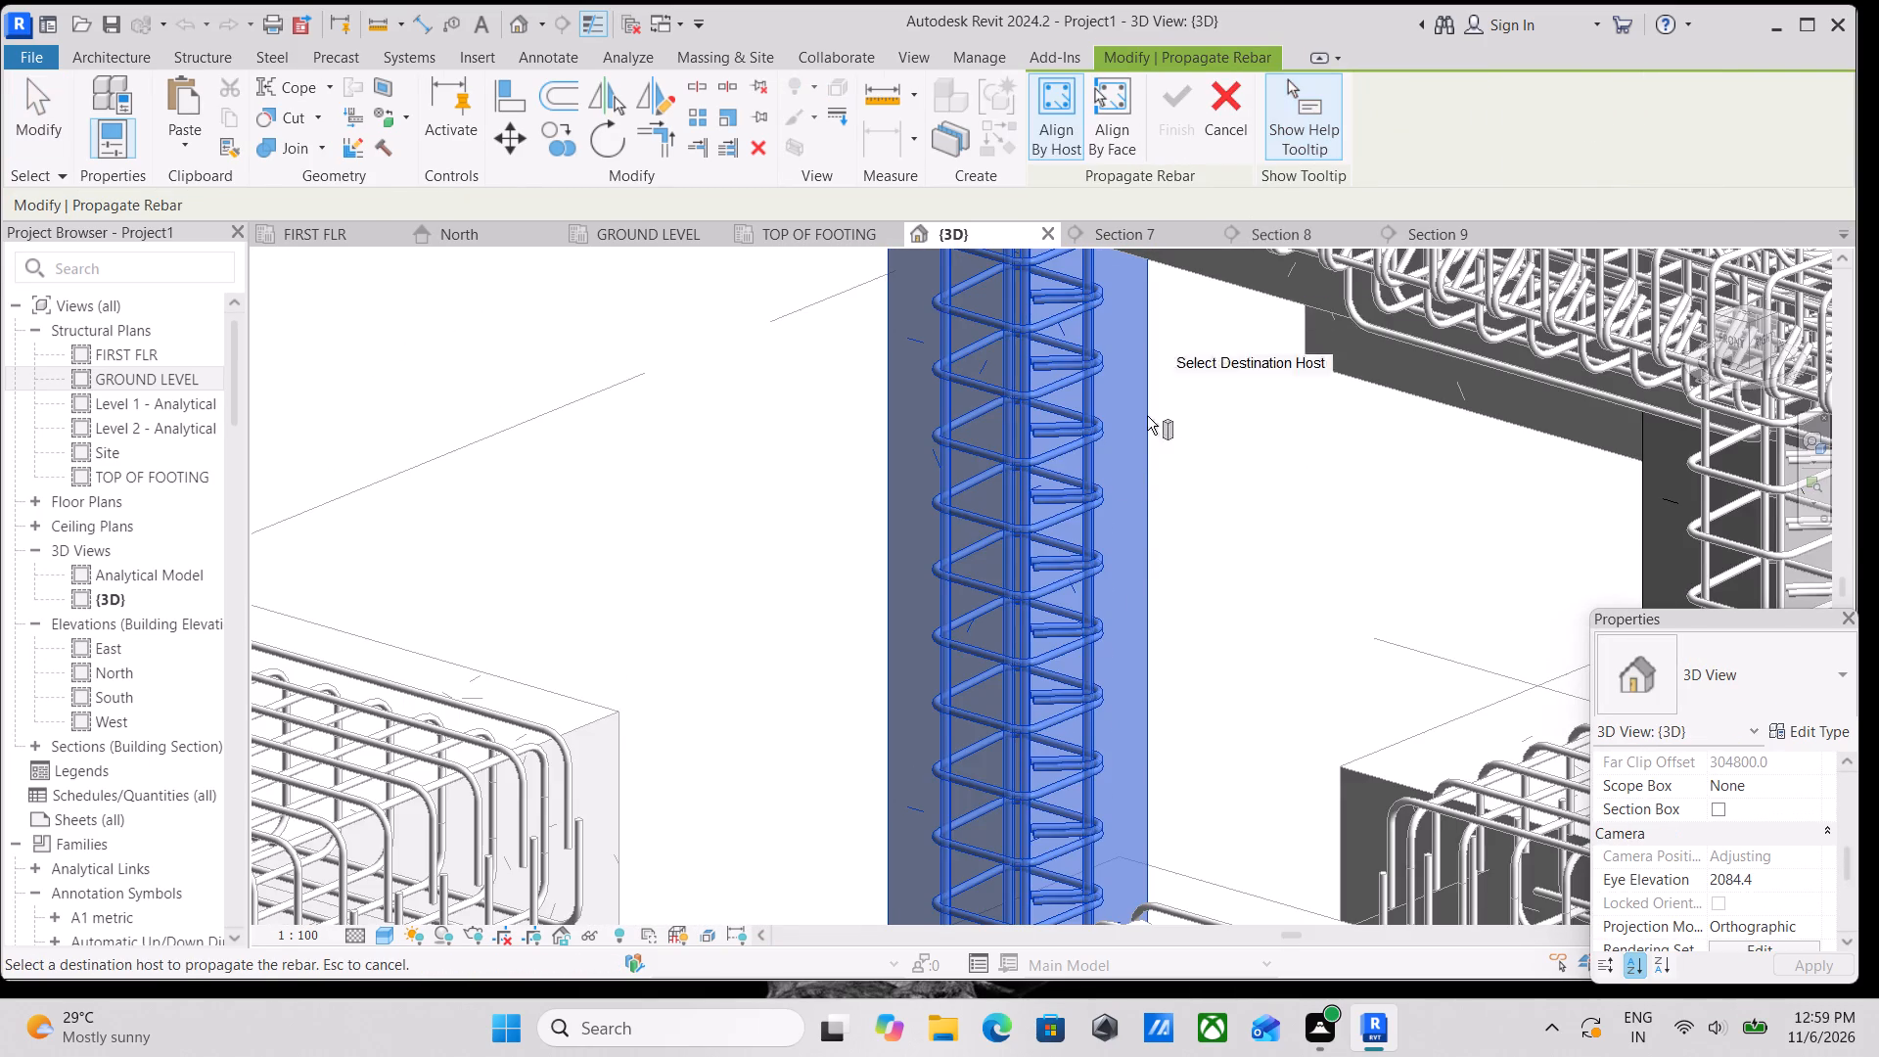
scroll(1093, 544, "down", 8)
middle_click_drag(1133, 631, 1104, 793)
scroll(1120, 744, "down", 1)
scroll(1104, 616, "down", 2)
middle_click_drag(1104, 616, 1031, 873)
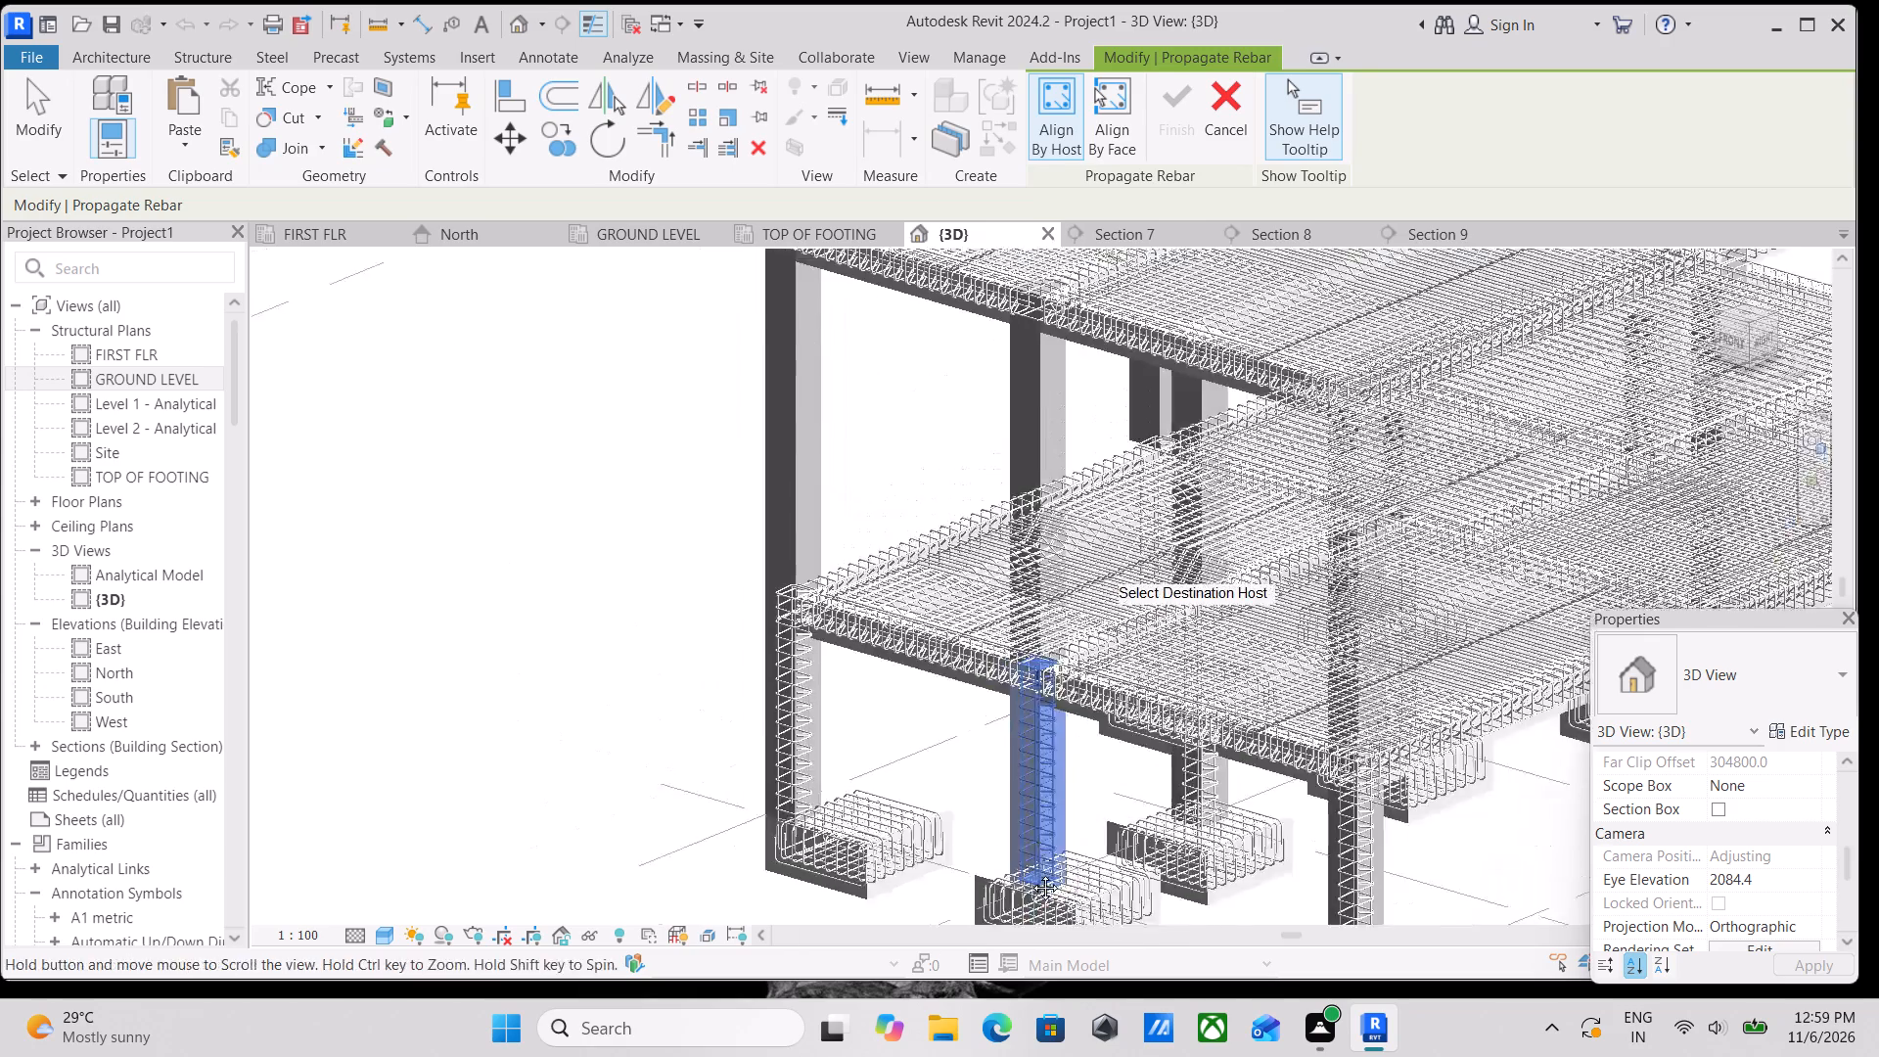
middle_click_drag(1031, 873, 1029, 883)
left_click(757, 636)
middle_click_drag(936, 687, 985, 659)
left_click(1047, 561)
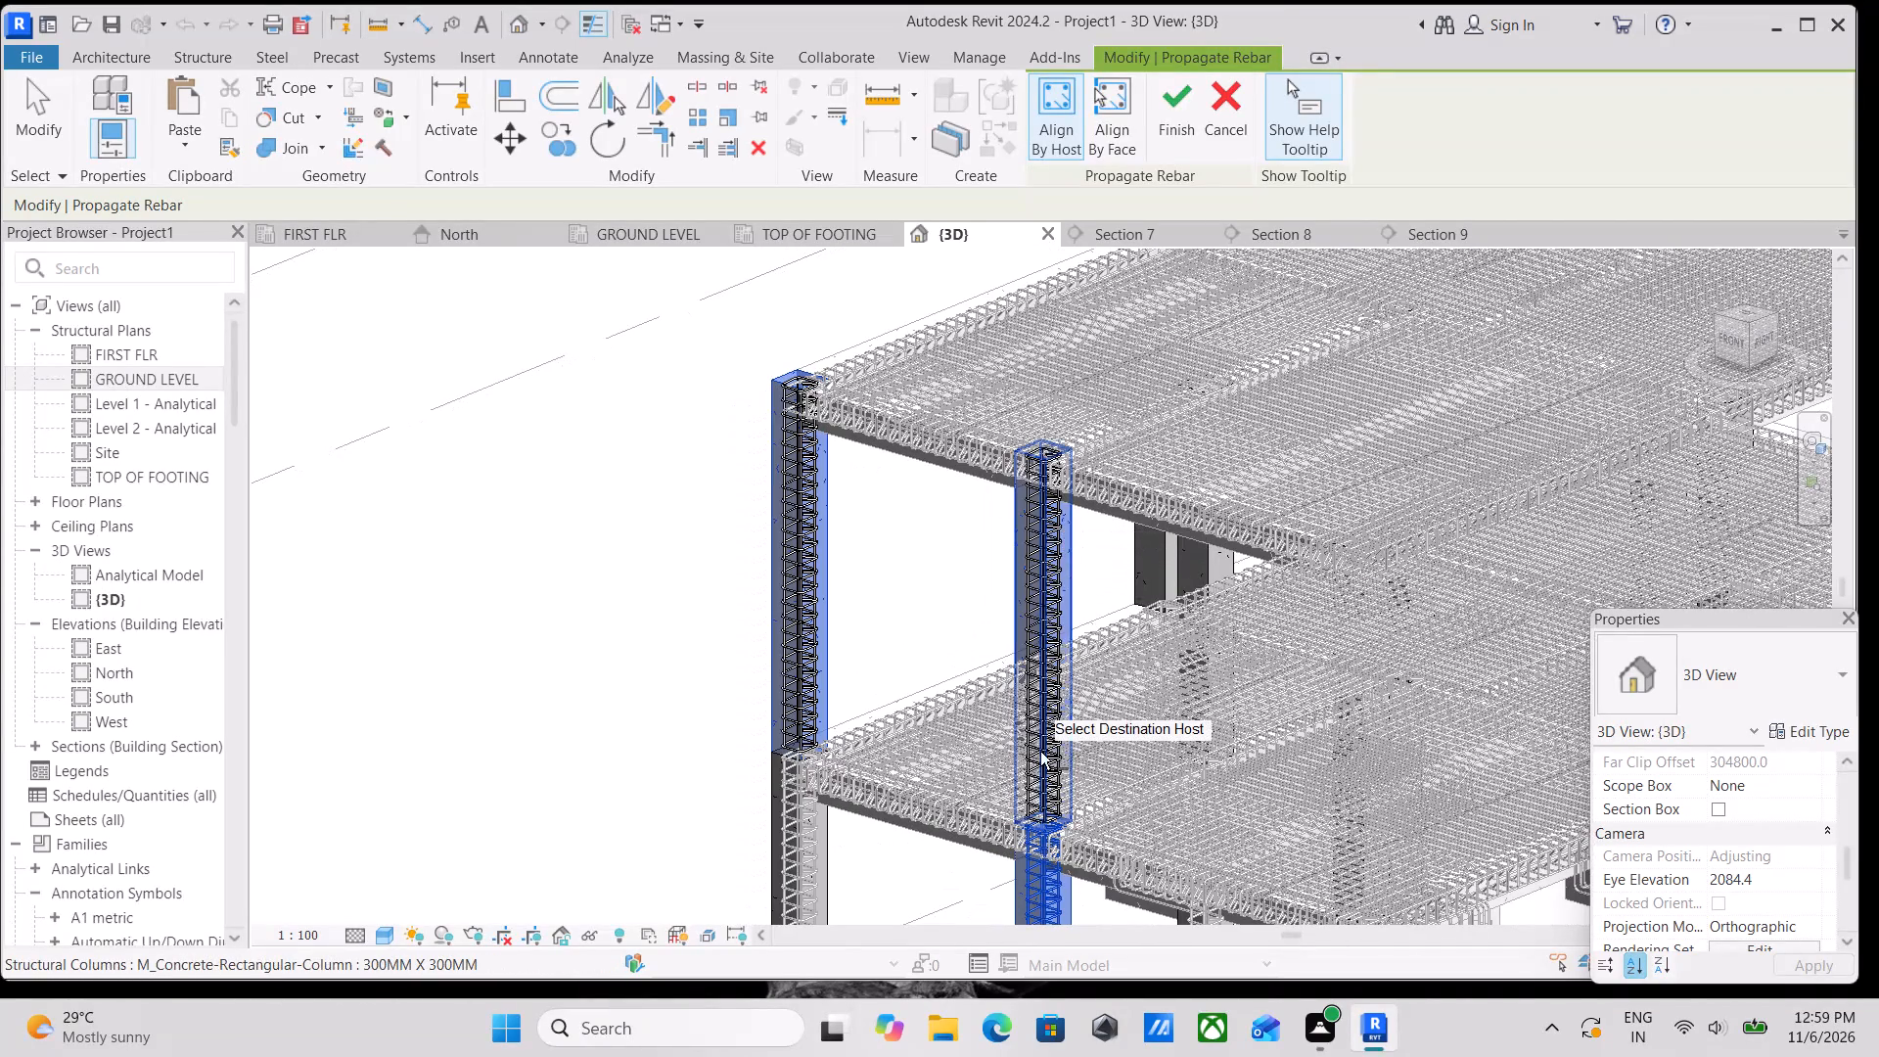
Add the three upper-storey columns along grid 1, at grids A, B and C, as destinations for the propagated rebar.
middle_click_drag(1040, 752, 1345, 688)
middle_click_drag(1312, 670, 732, 754)
middle_click_drag(1145, 720, 1296, 685, "shift")
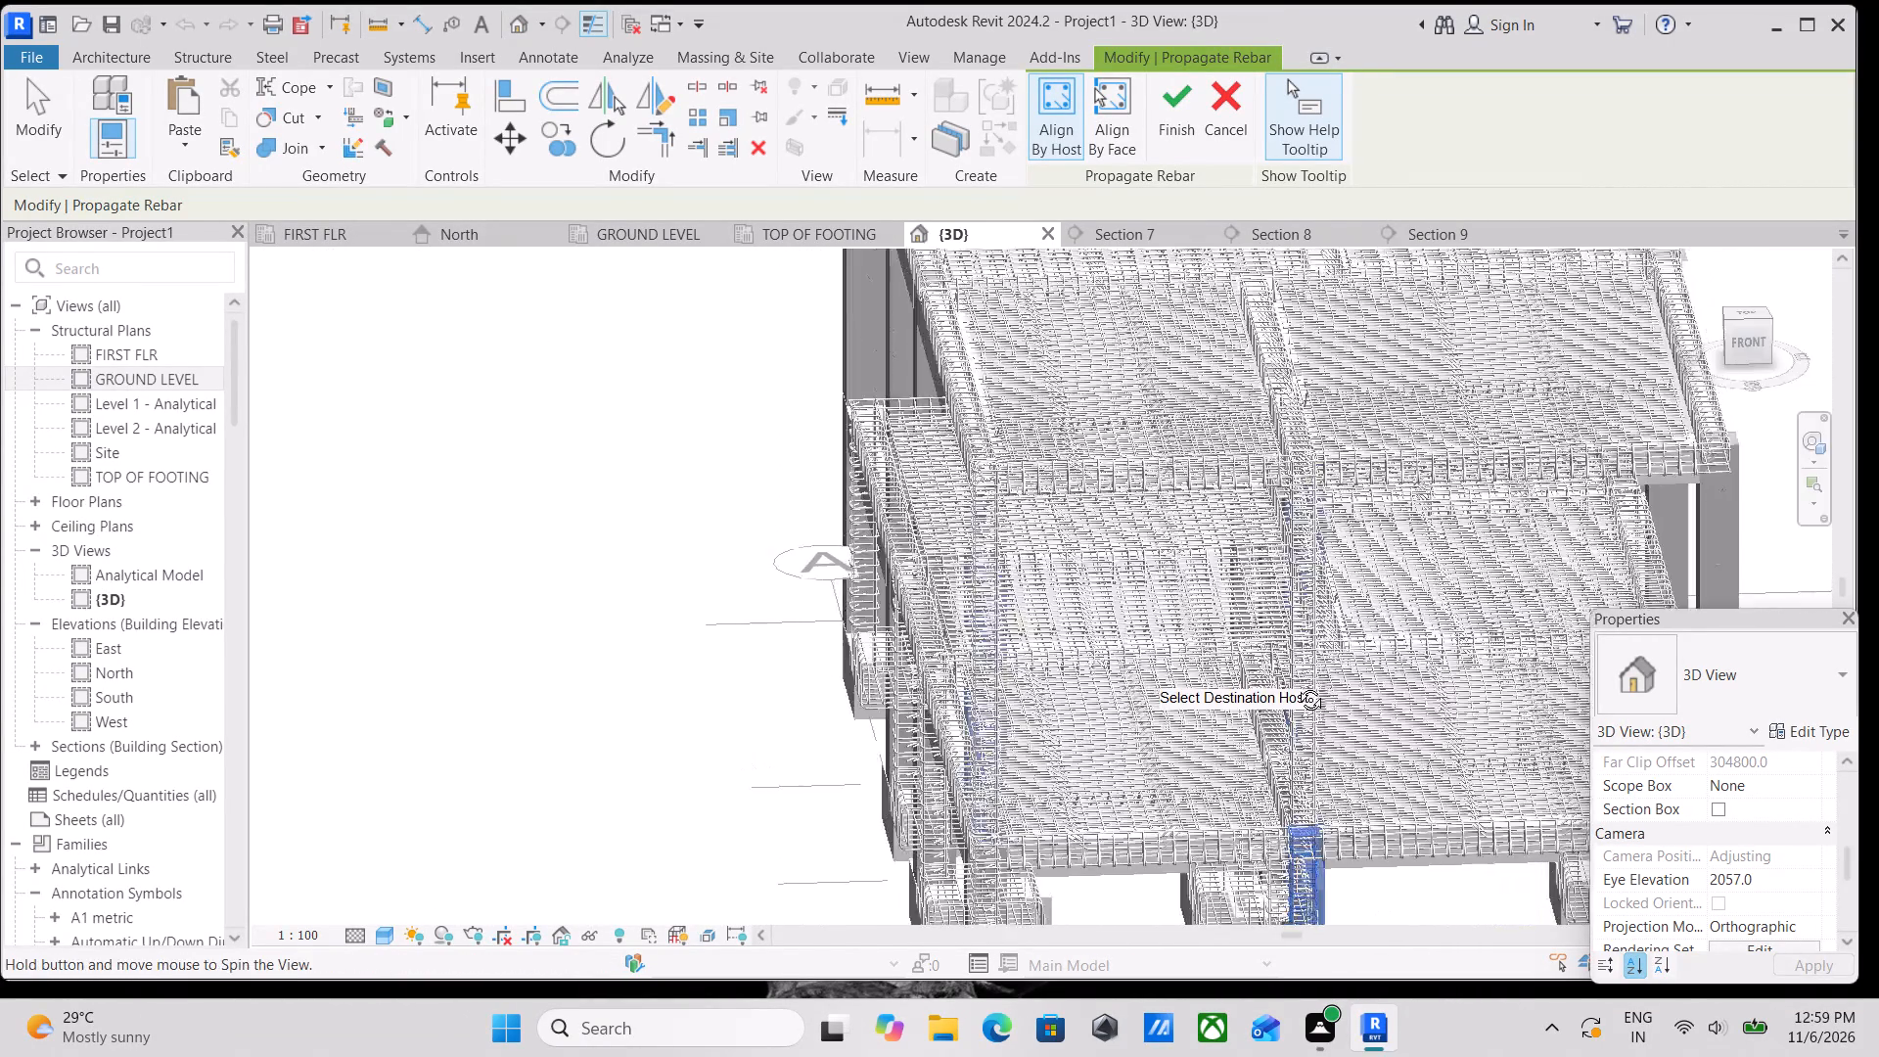
middle_click_drag(1296, 685, 1449, 602, "shift")
middle_click_drag(1118, 669, 1126, 776)
middle_click_drag(1073, 685, 987, 778)
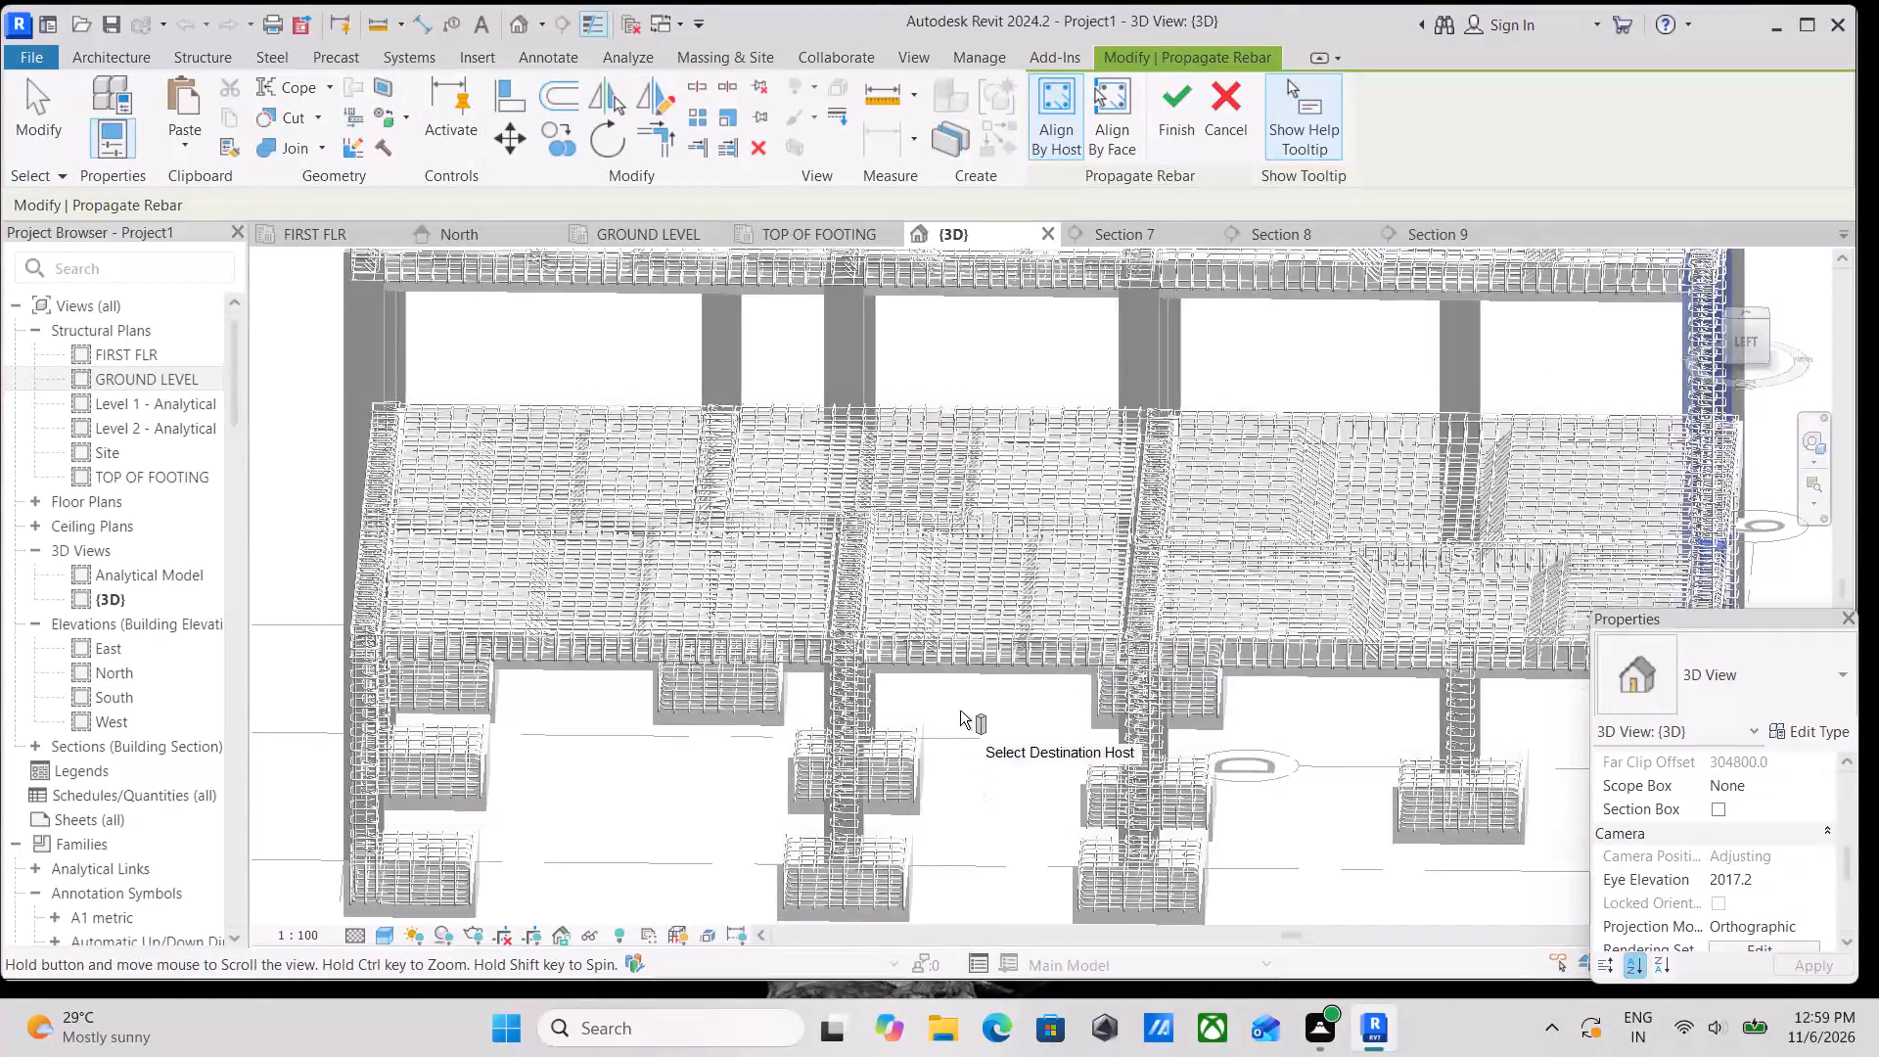
middle_click_drag(965, 702, 1443, 706)
scroll(852, 456, "up", 2)
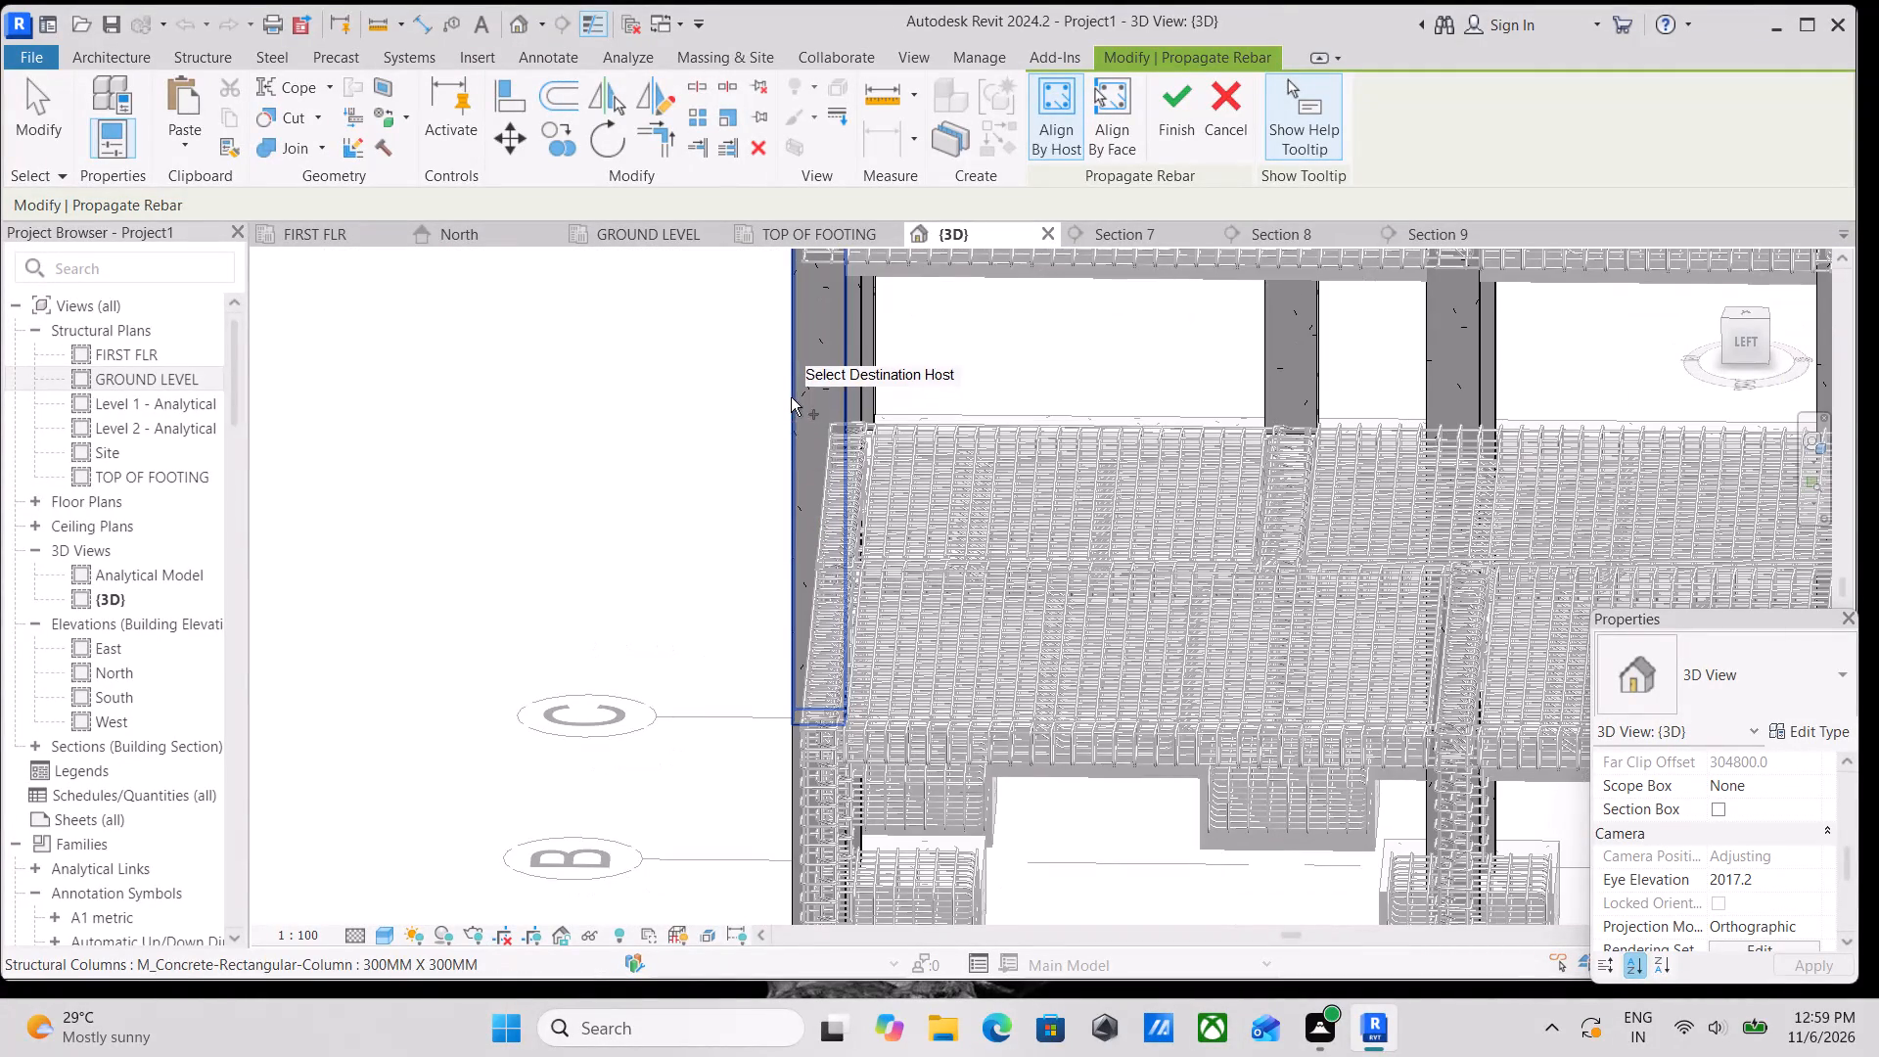
scroll(780, 430, "up", 5)
left_click(793, 445)
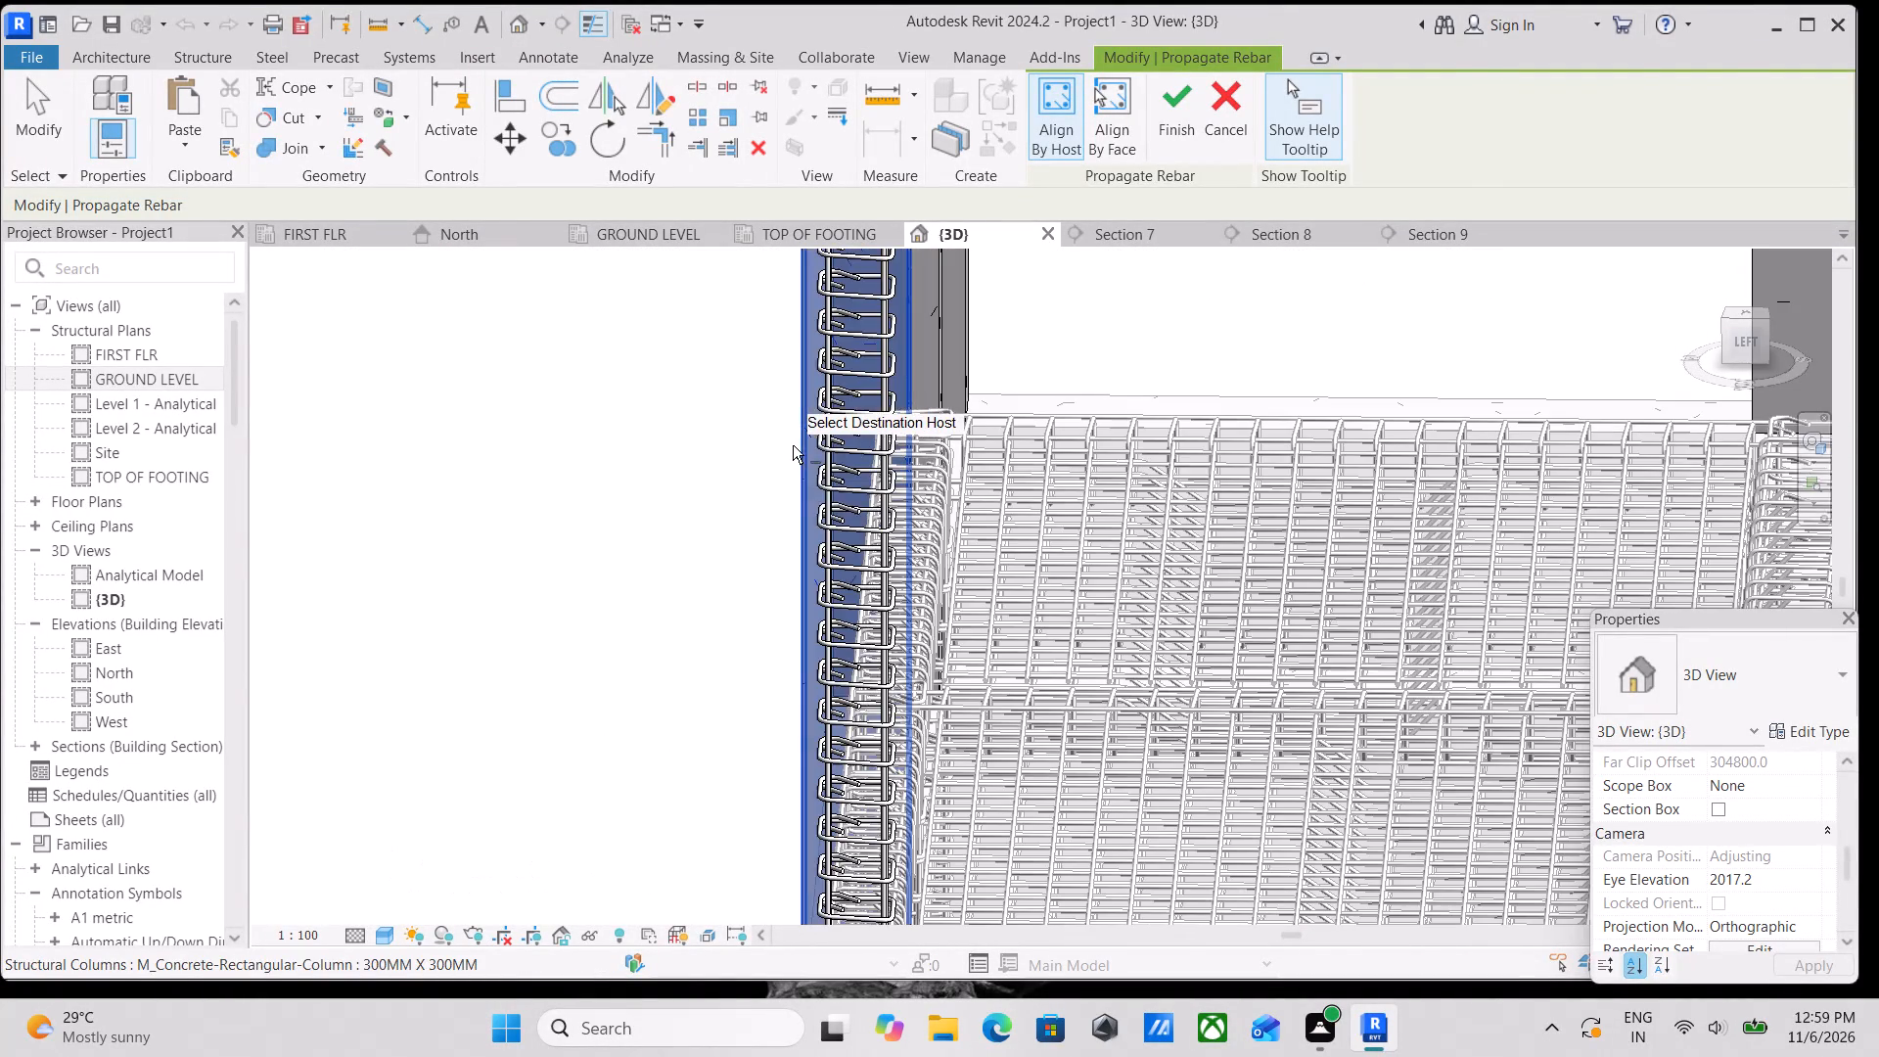
scroll(1029, 498, "down", 7)
middle_click_drag(1188, 566, 1334, 655, "shift")
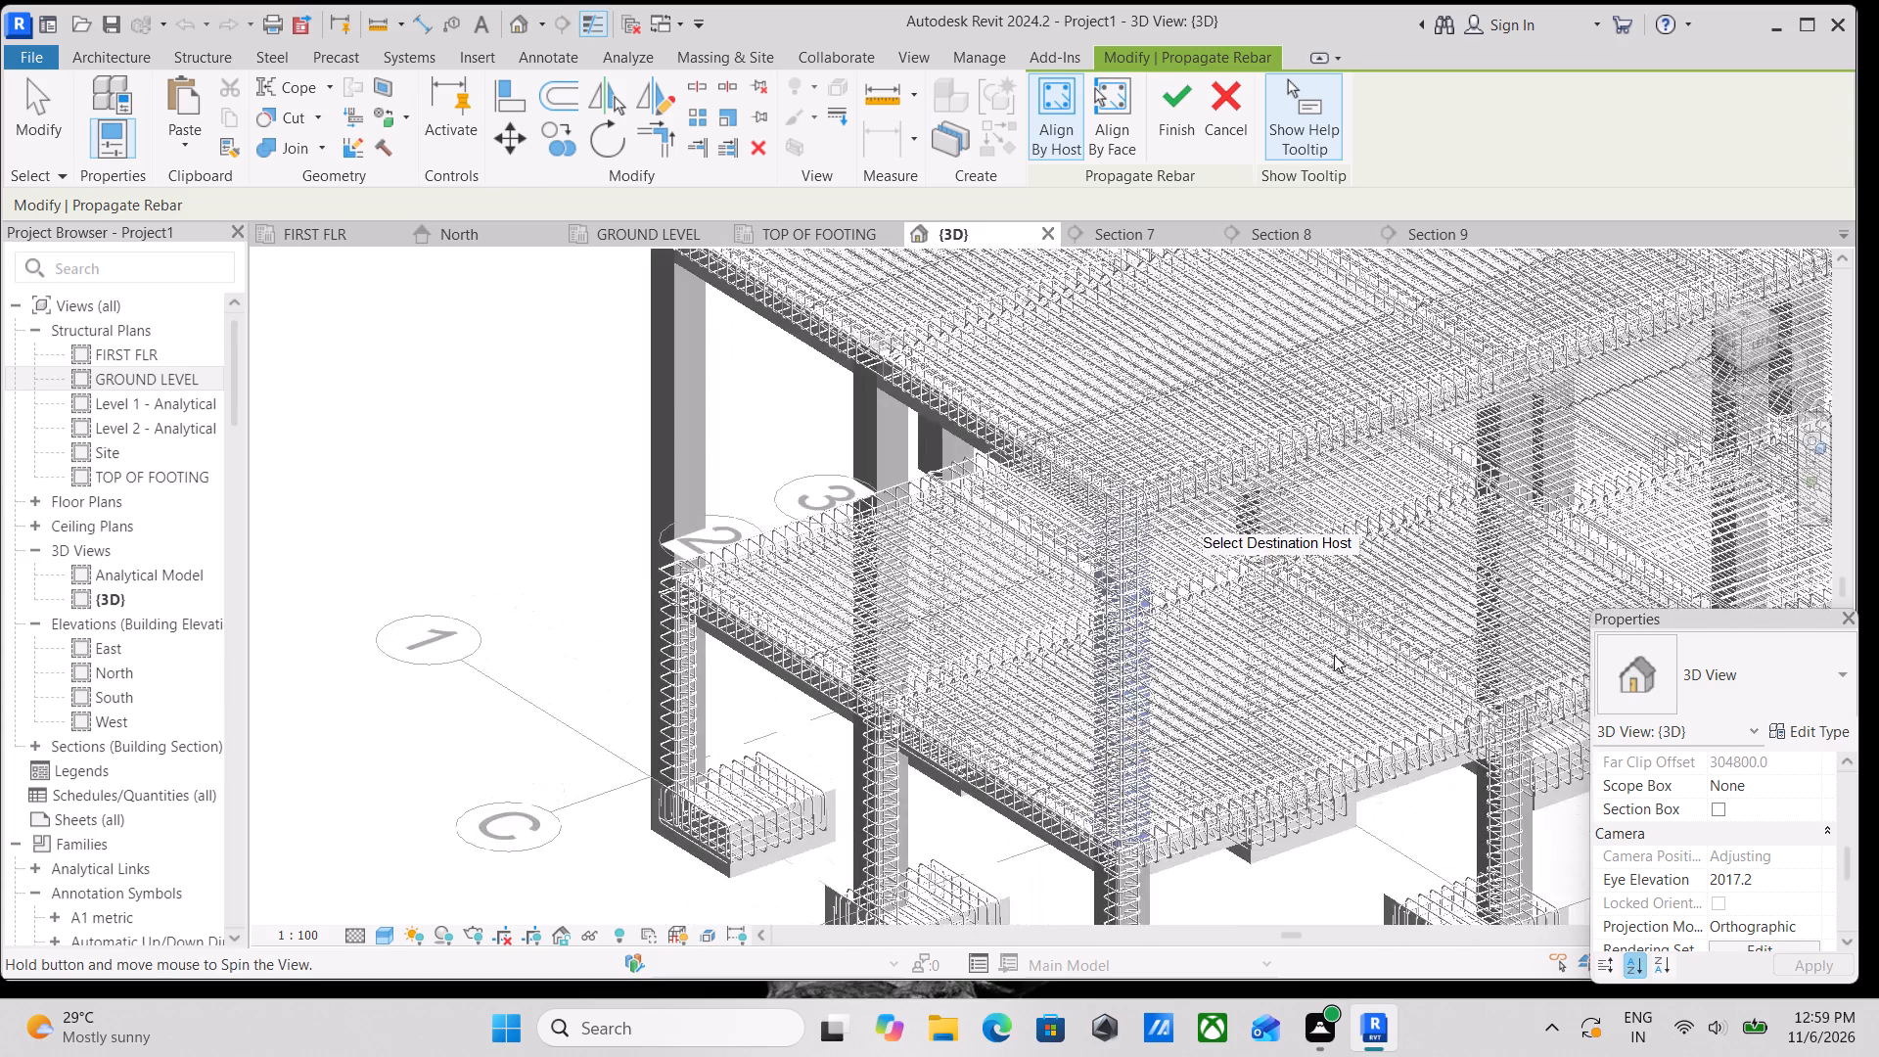
scroll(850, 422, "up", 5)
left_click(858, 437)
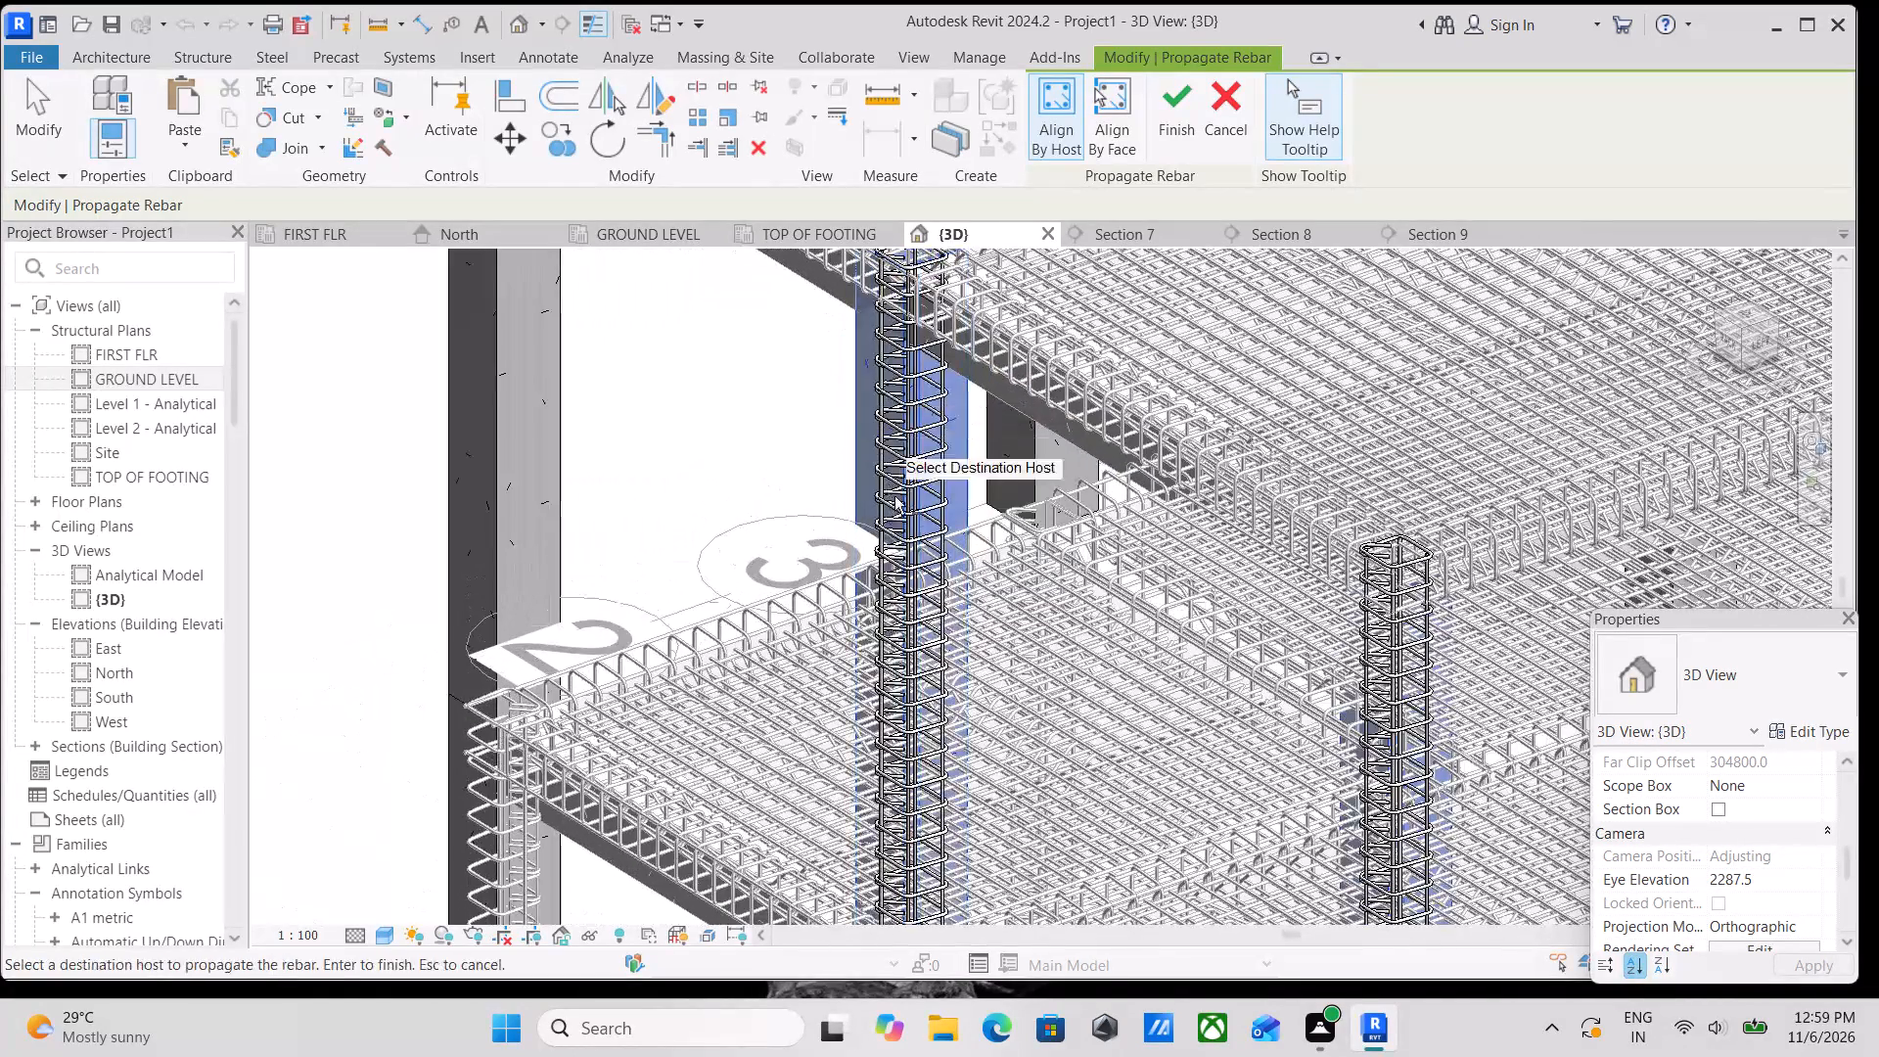
scroll(894, 516, "down", 2)
middle_click_drag(894, 516, 1135, 374)
left_click(796, 325)
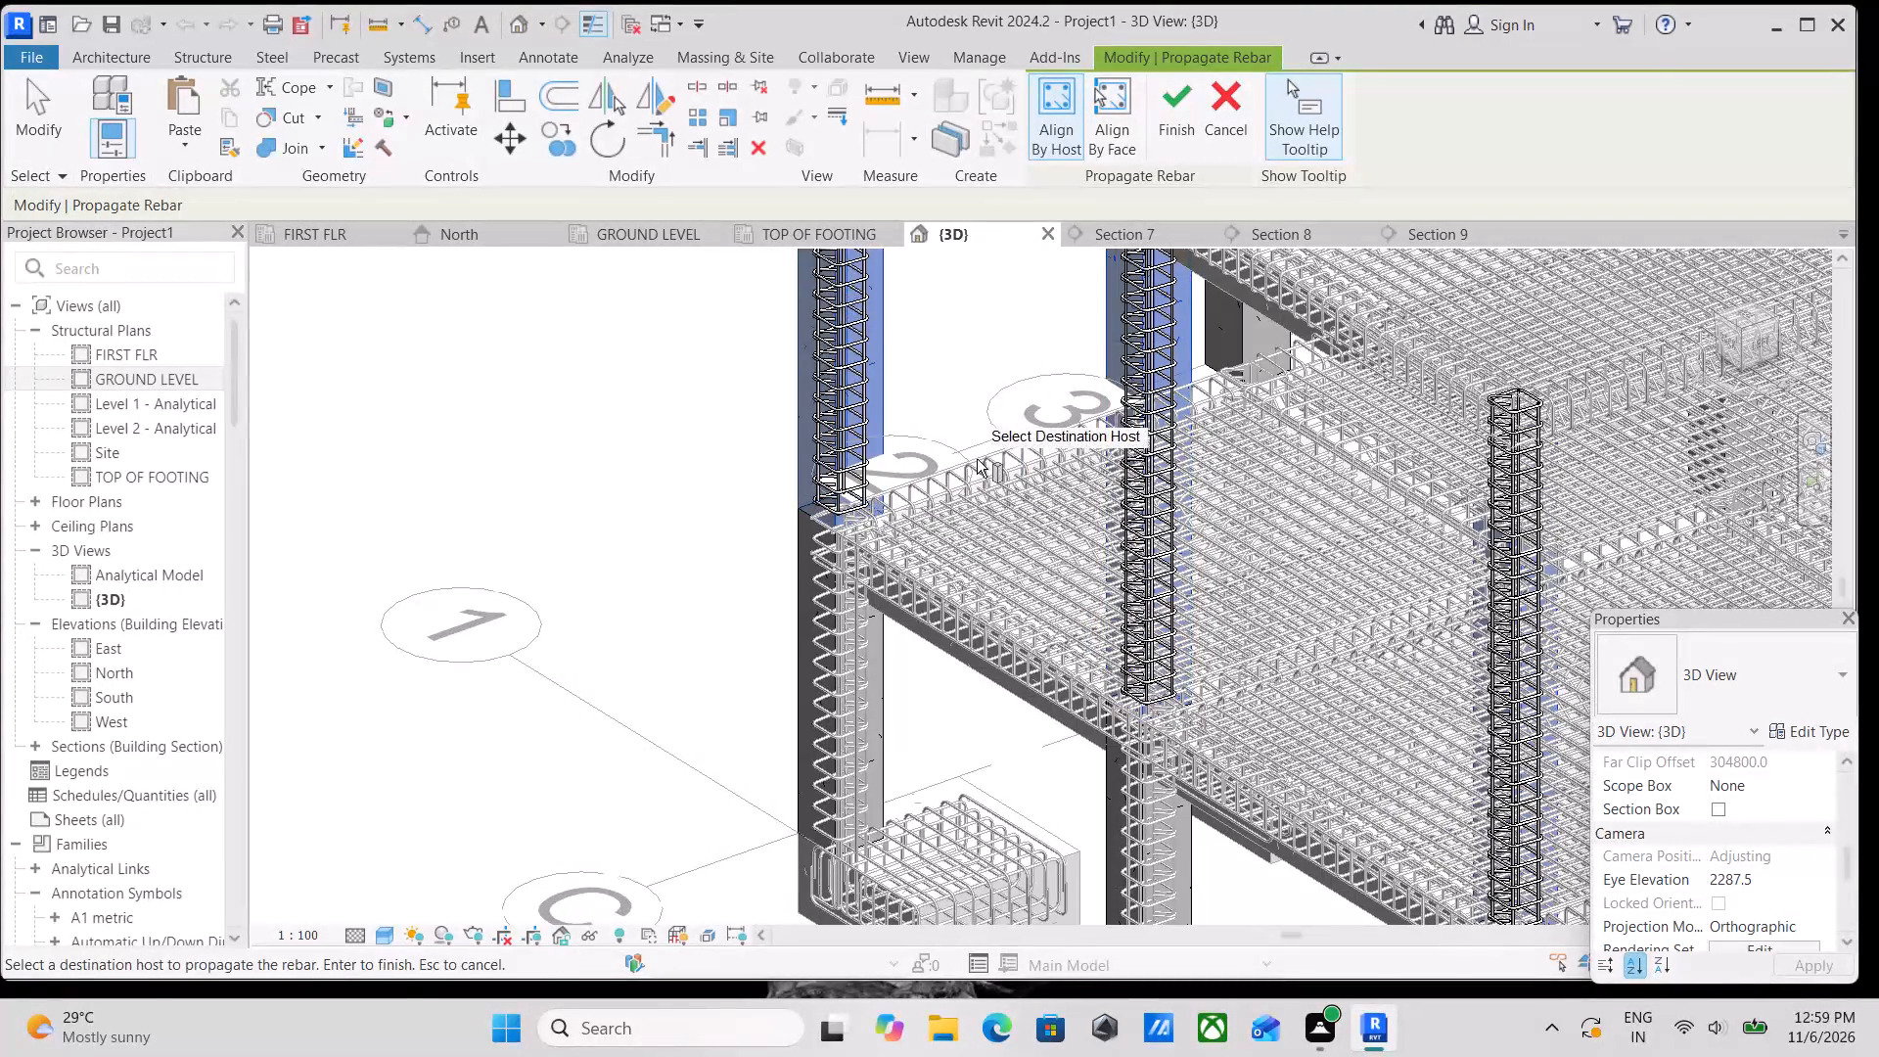
Add three more unreinforced upper-storey columns as destinations for the propagated rebar, starting with the corner column.
scroll(981, 466, "down", 1)
middle_click_drag(1056, 515, 1308, 443)
middle_click_drag(1328, 618, 1198, 371)
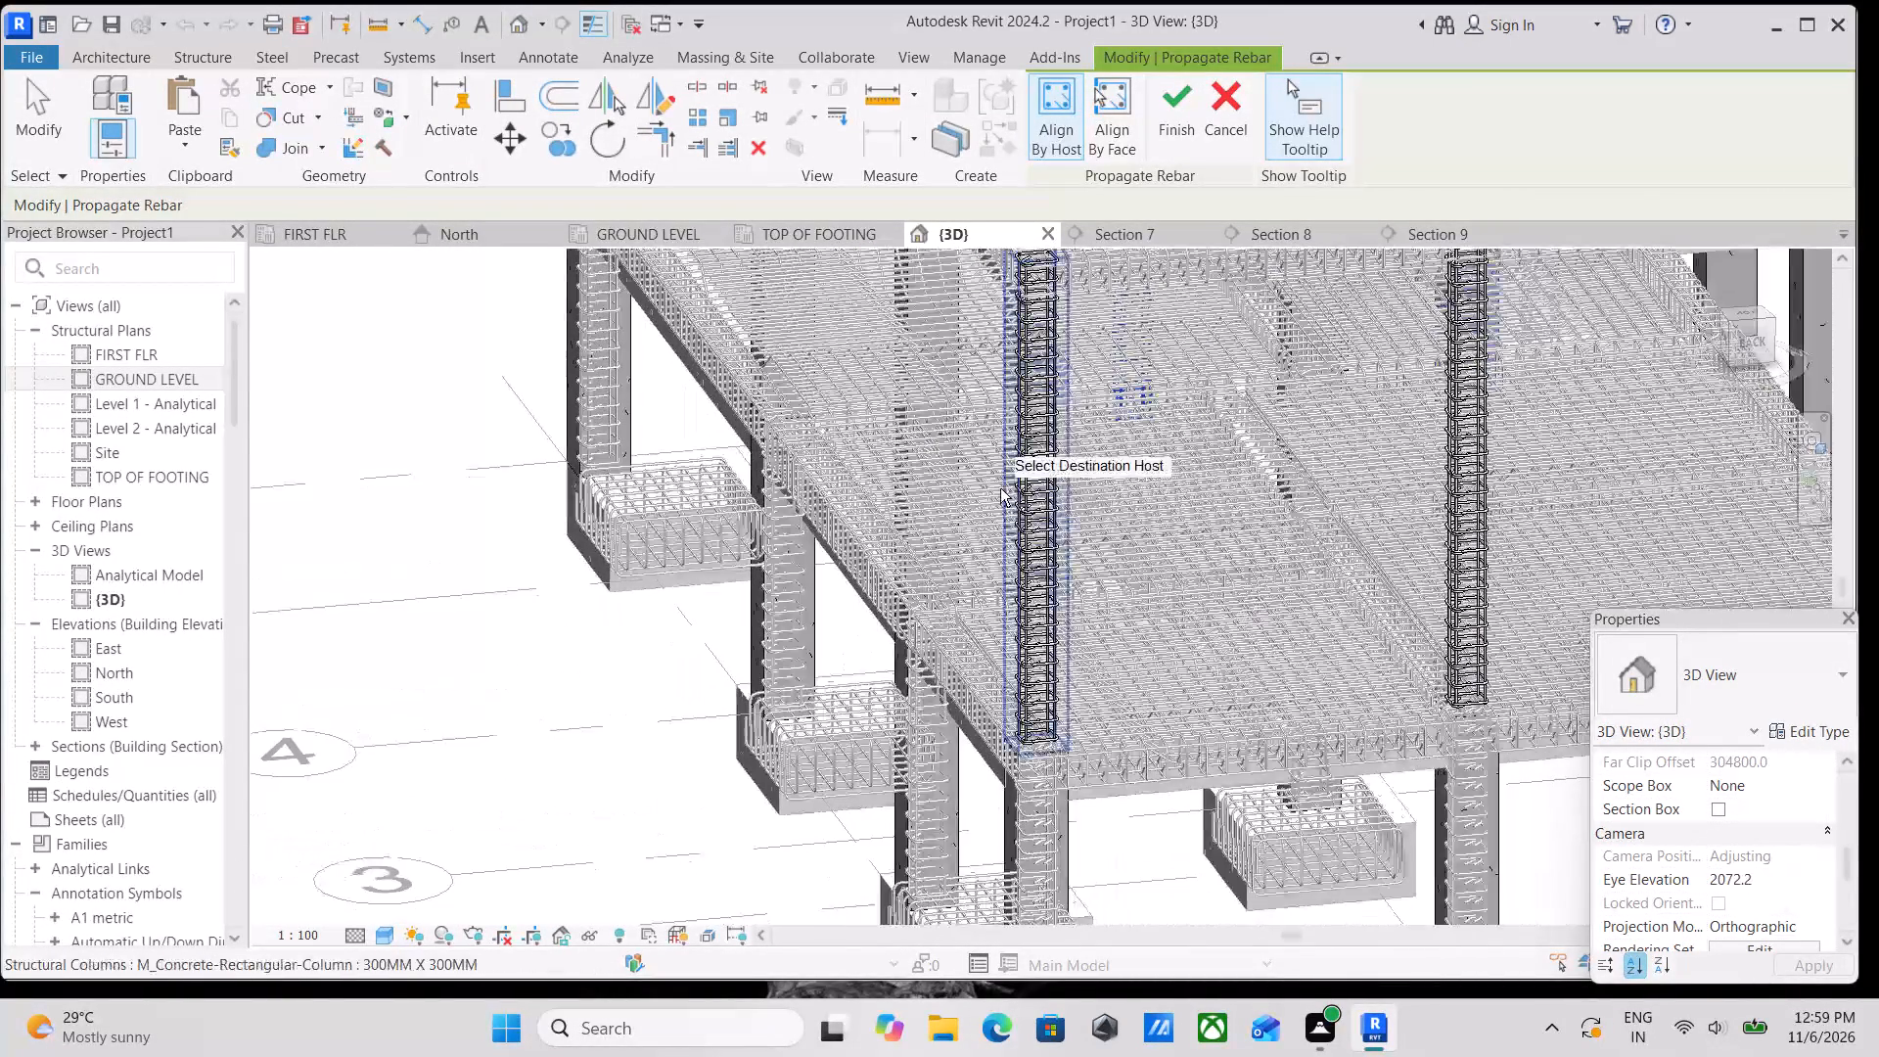
middle_click_drag(1007, 504, 1141, 711)
middle_click_drag(925, 552, 987, 730)
scroll(744, 376, "up", 3)
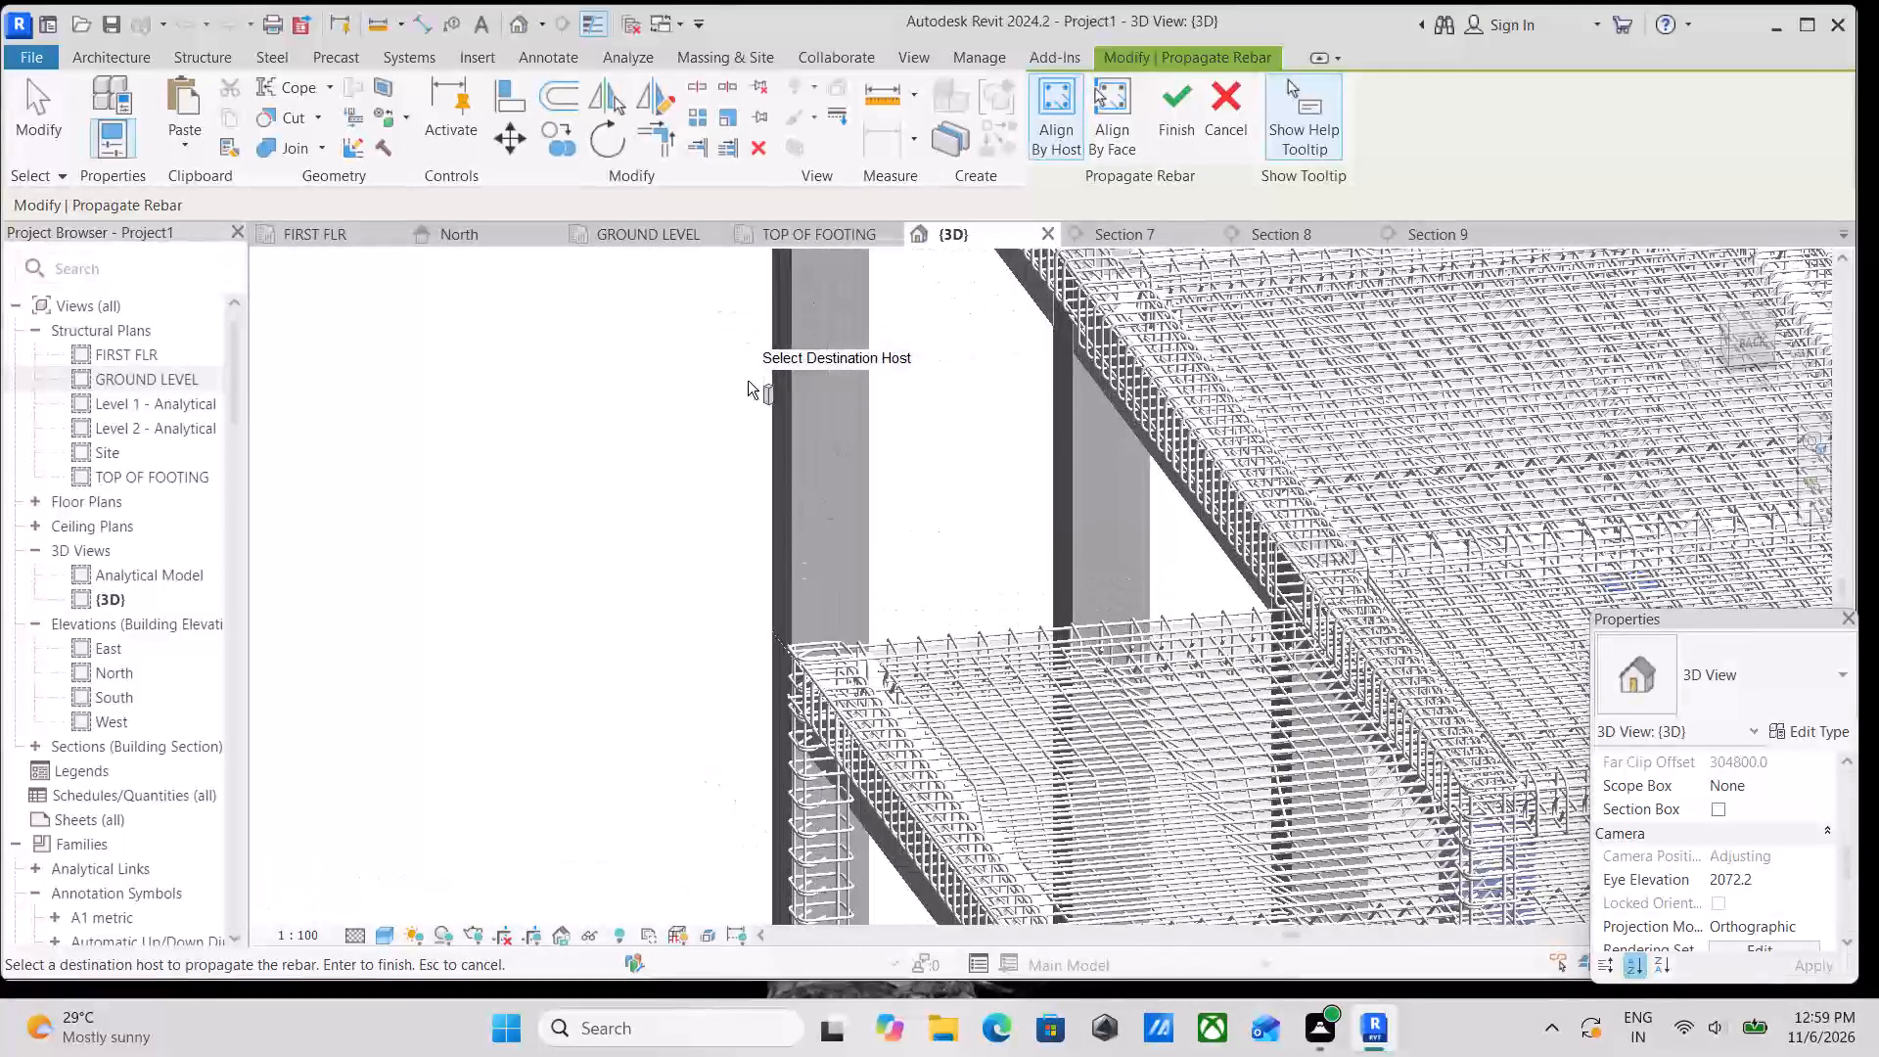
scroll(759, 383, "up", 3)
left_click(808, 376)
scroll(988, 460, "down", 3)
middle_click_drag(1000, 465, 965, 308)
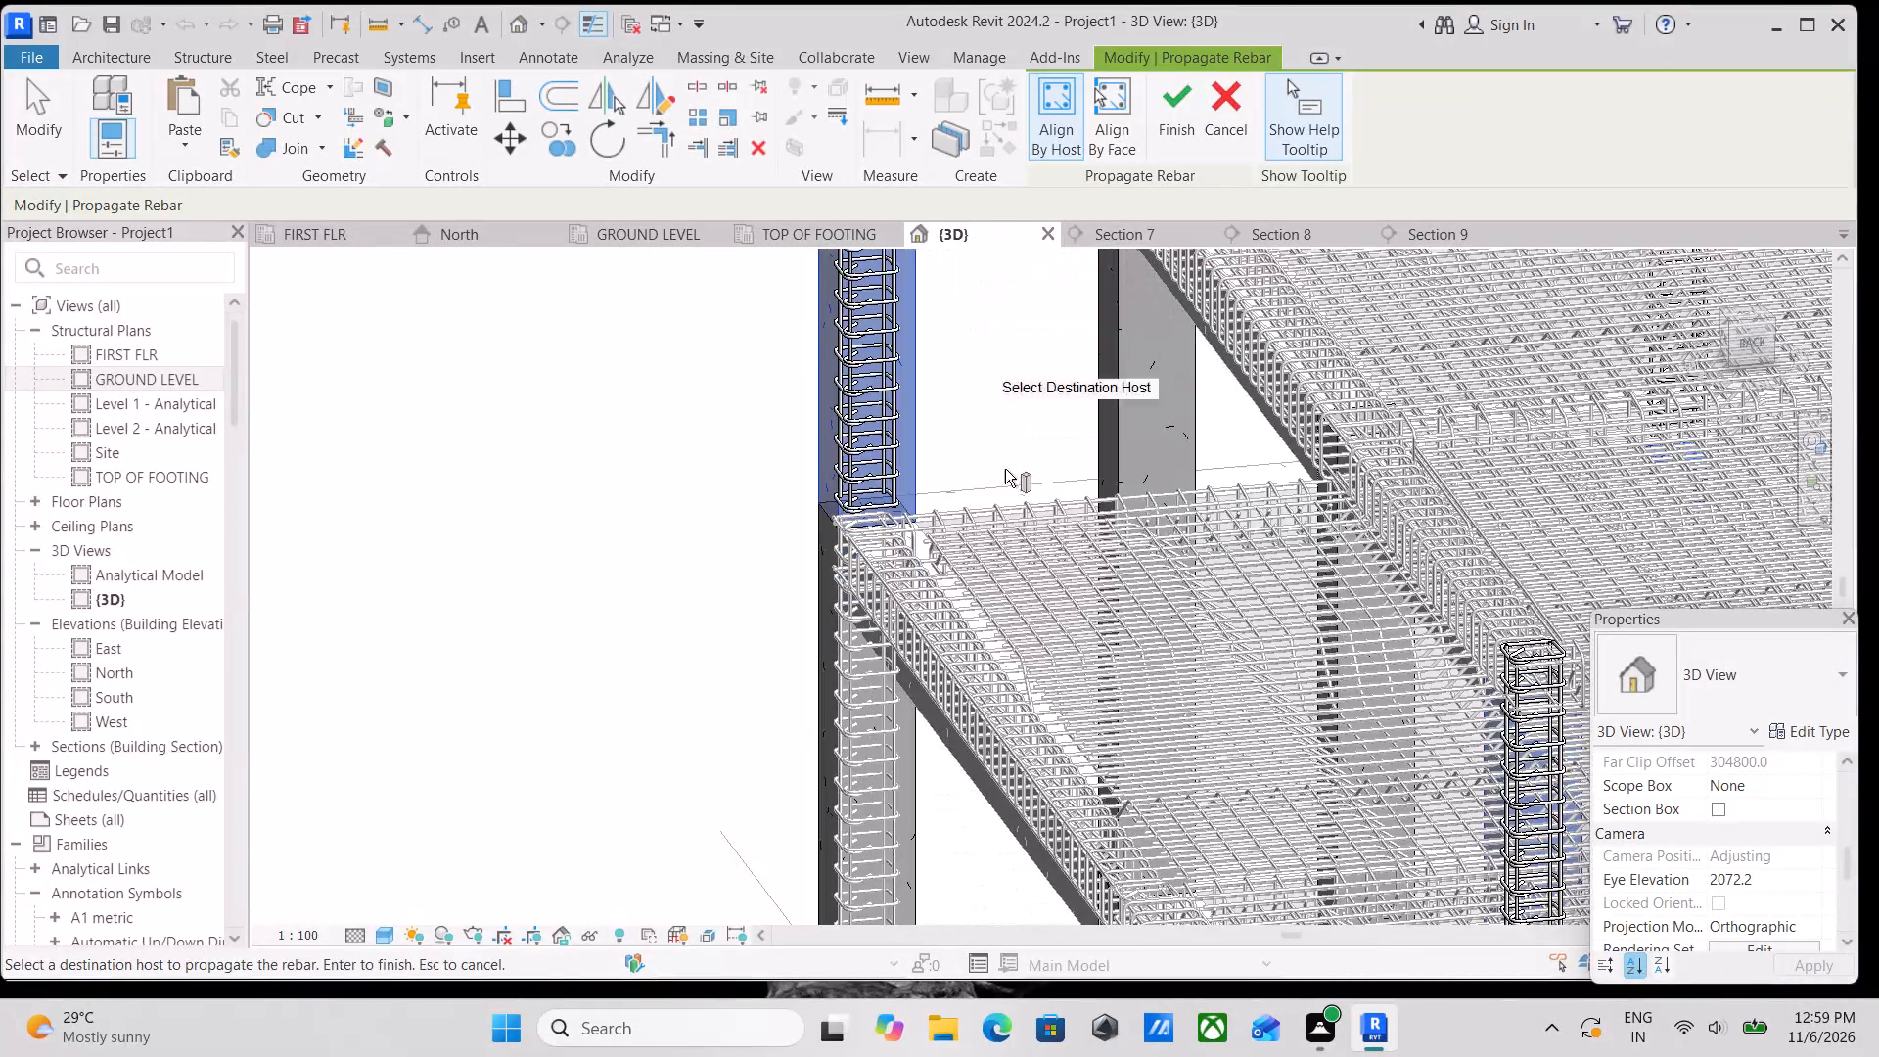
middle_click_drag(1070, 540, 1169, 434, "shift")
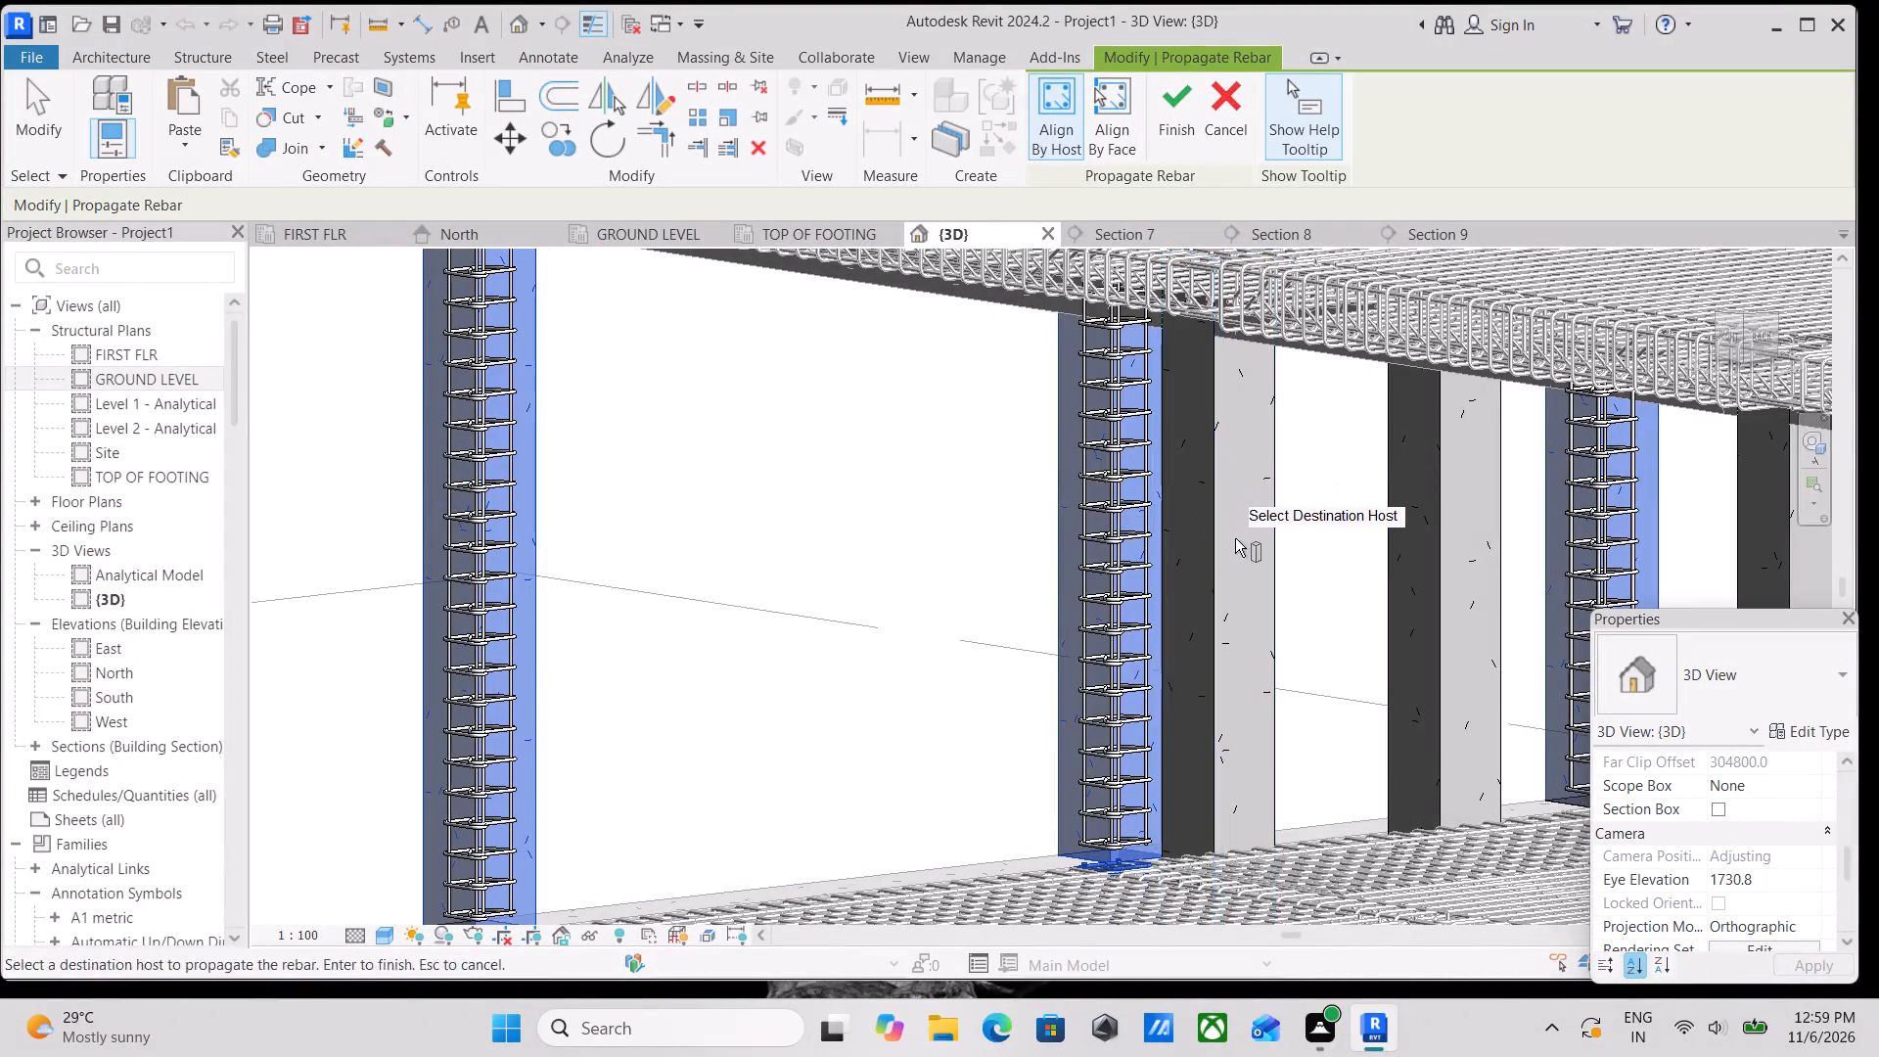
middle_click_drag(1235, 538, 1128, 542, "shift")
left_click(1123, 526)
scroll(1195, 526, "down", 2)
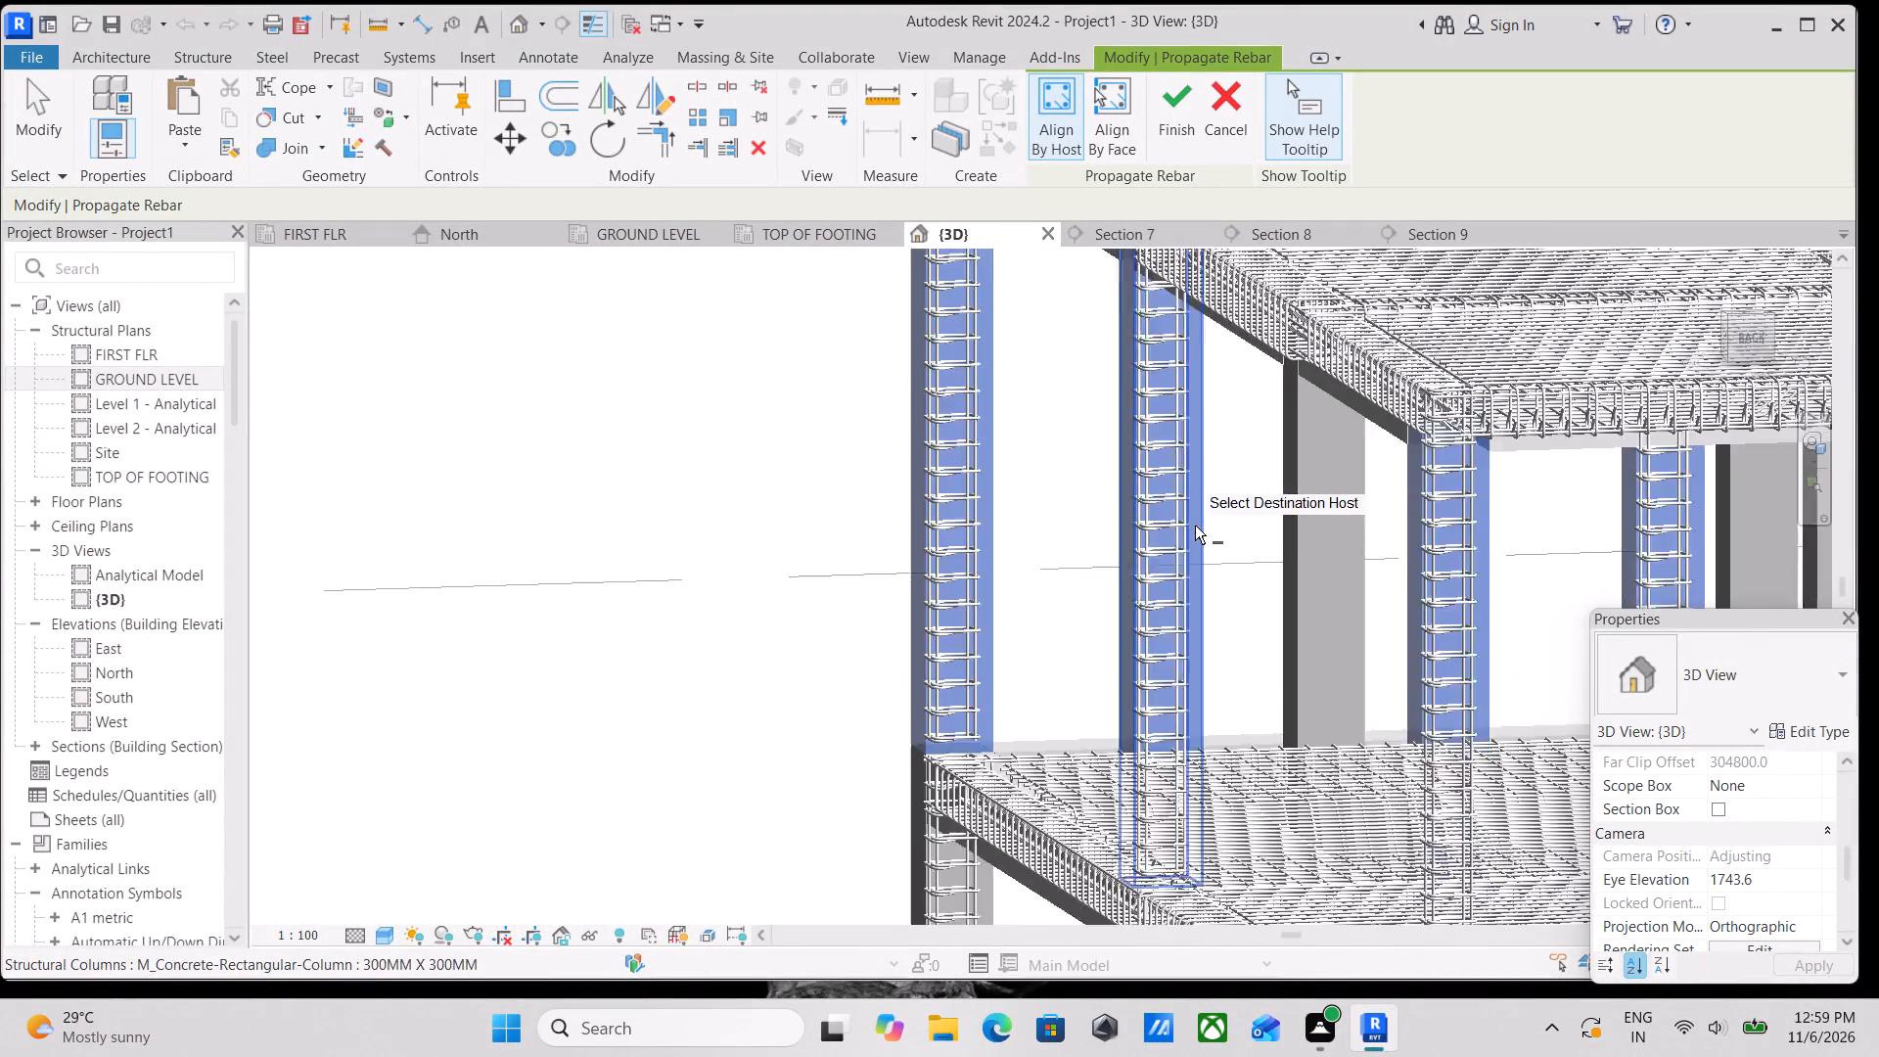
middle_click_drag(1195, 526, 1376, 593, "shift")
scroll(1303, 673, "up", 3)
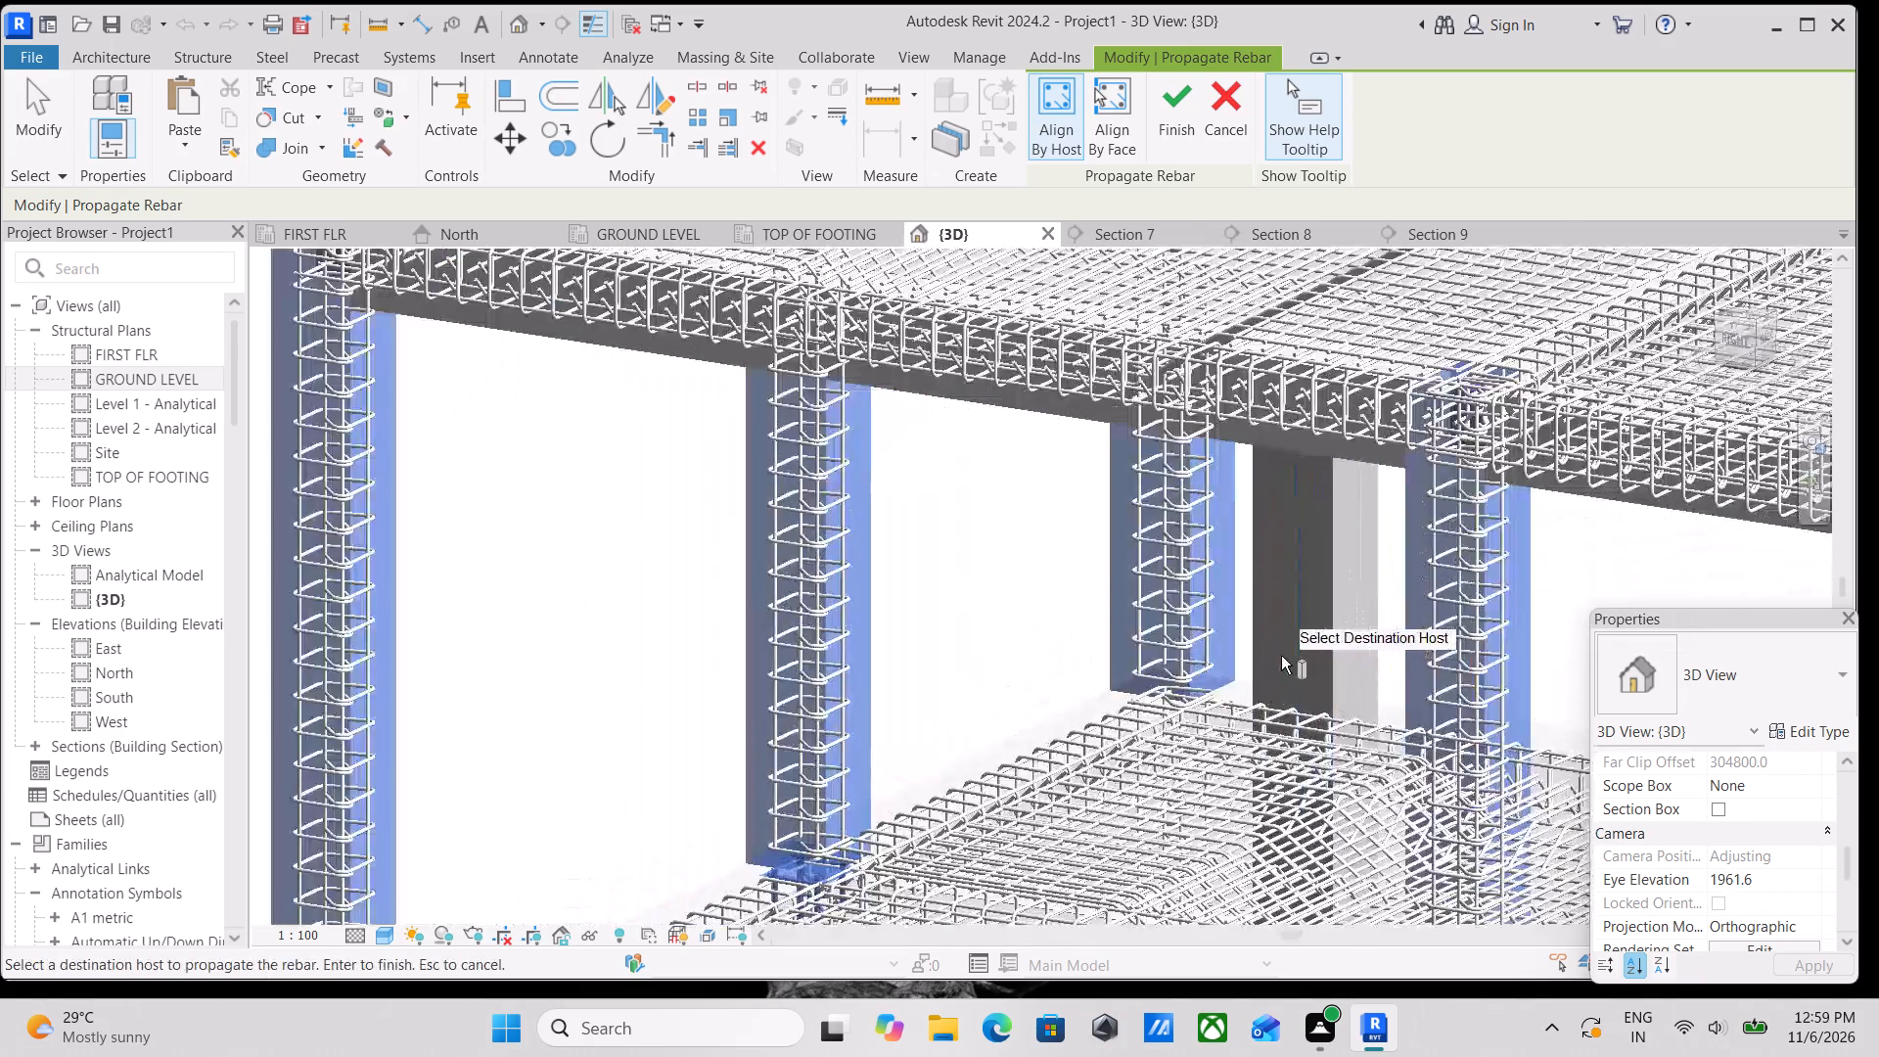
scroll(1261, 610, "up", 2)
left_click(1251, 573)
Continue around the upper storey, adding the next three unreinforced columns as destination hosts, including the two standing close together.
scroll(1383, 613, "down", 3)
middle_click_drag(1383, 613, 1054, 410)
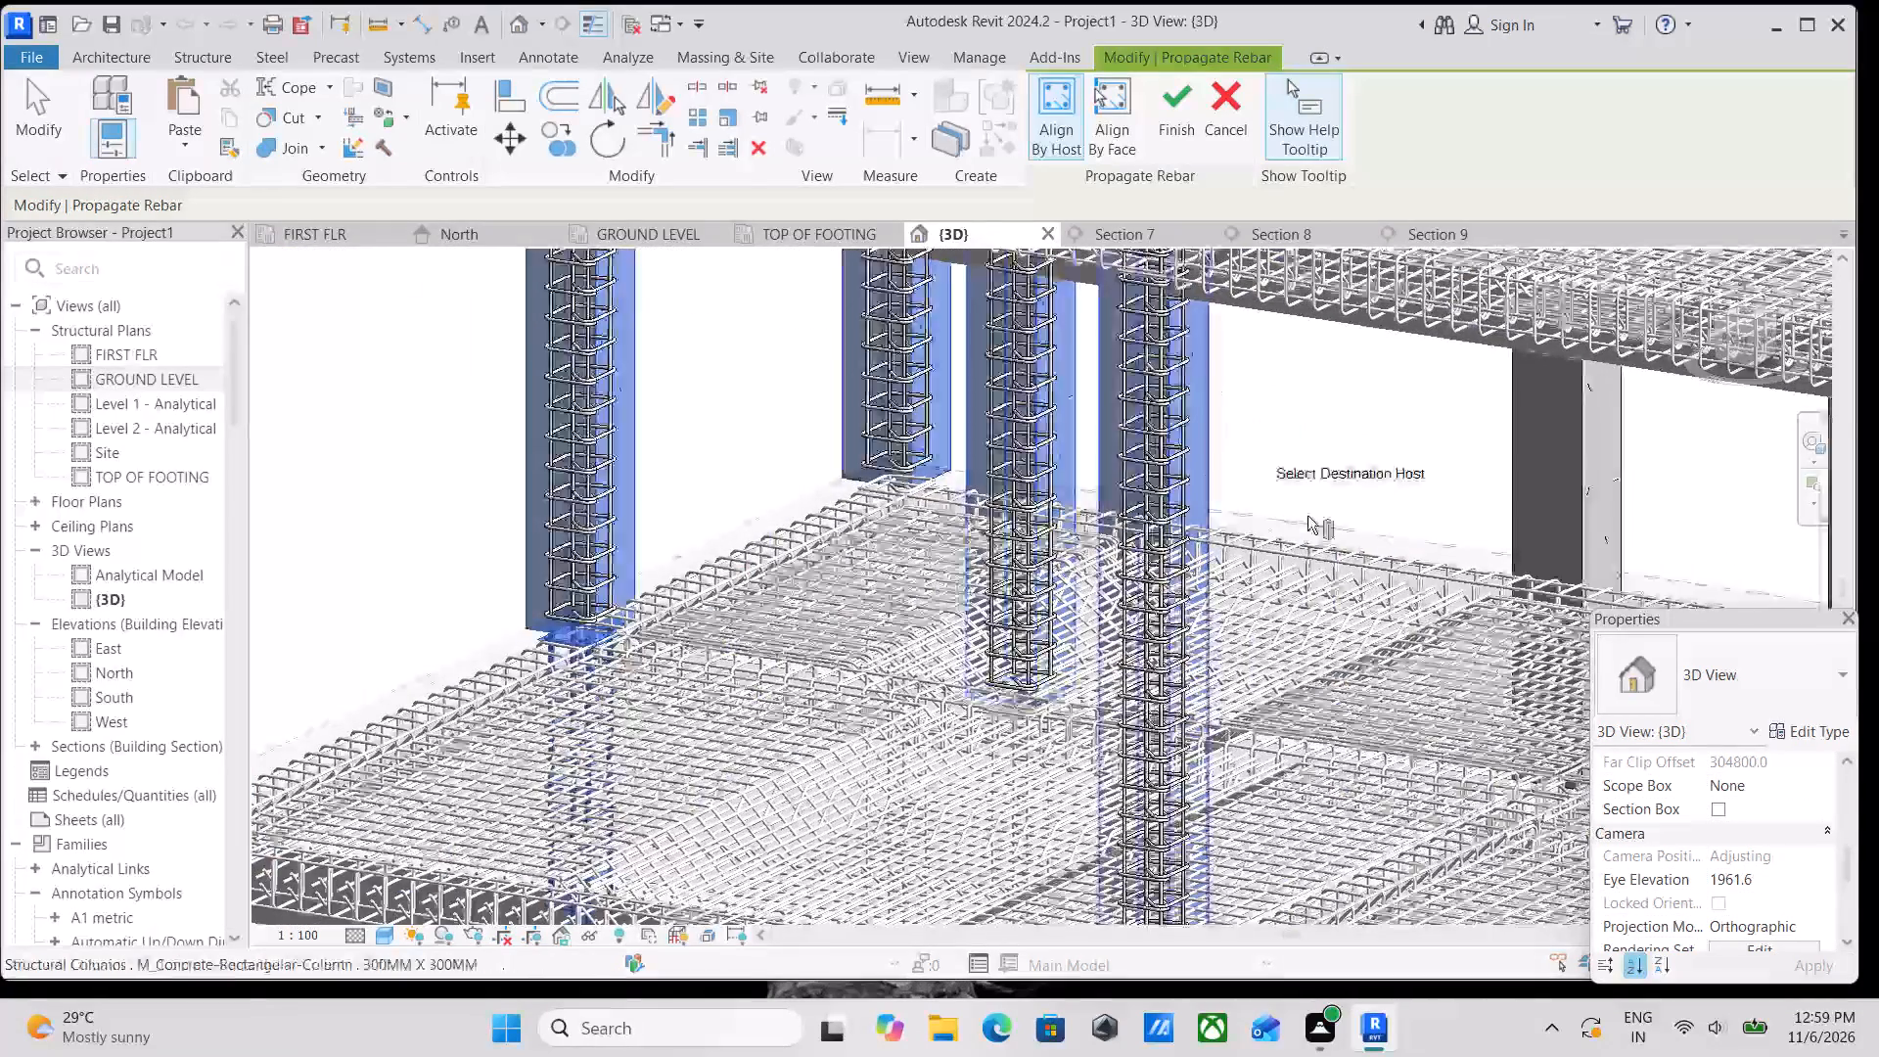
scroll(1360, 540, "down", 3)
middle_click_drag(1360, 540, 928, 479)
scroll(1091, 462, "up", 6)
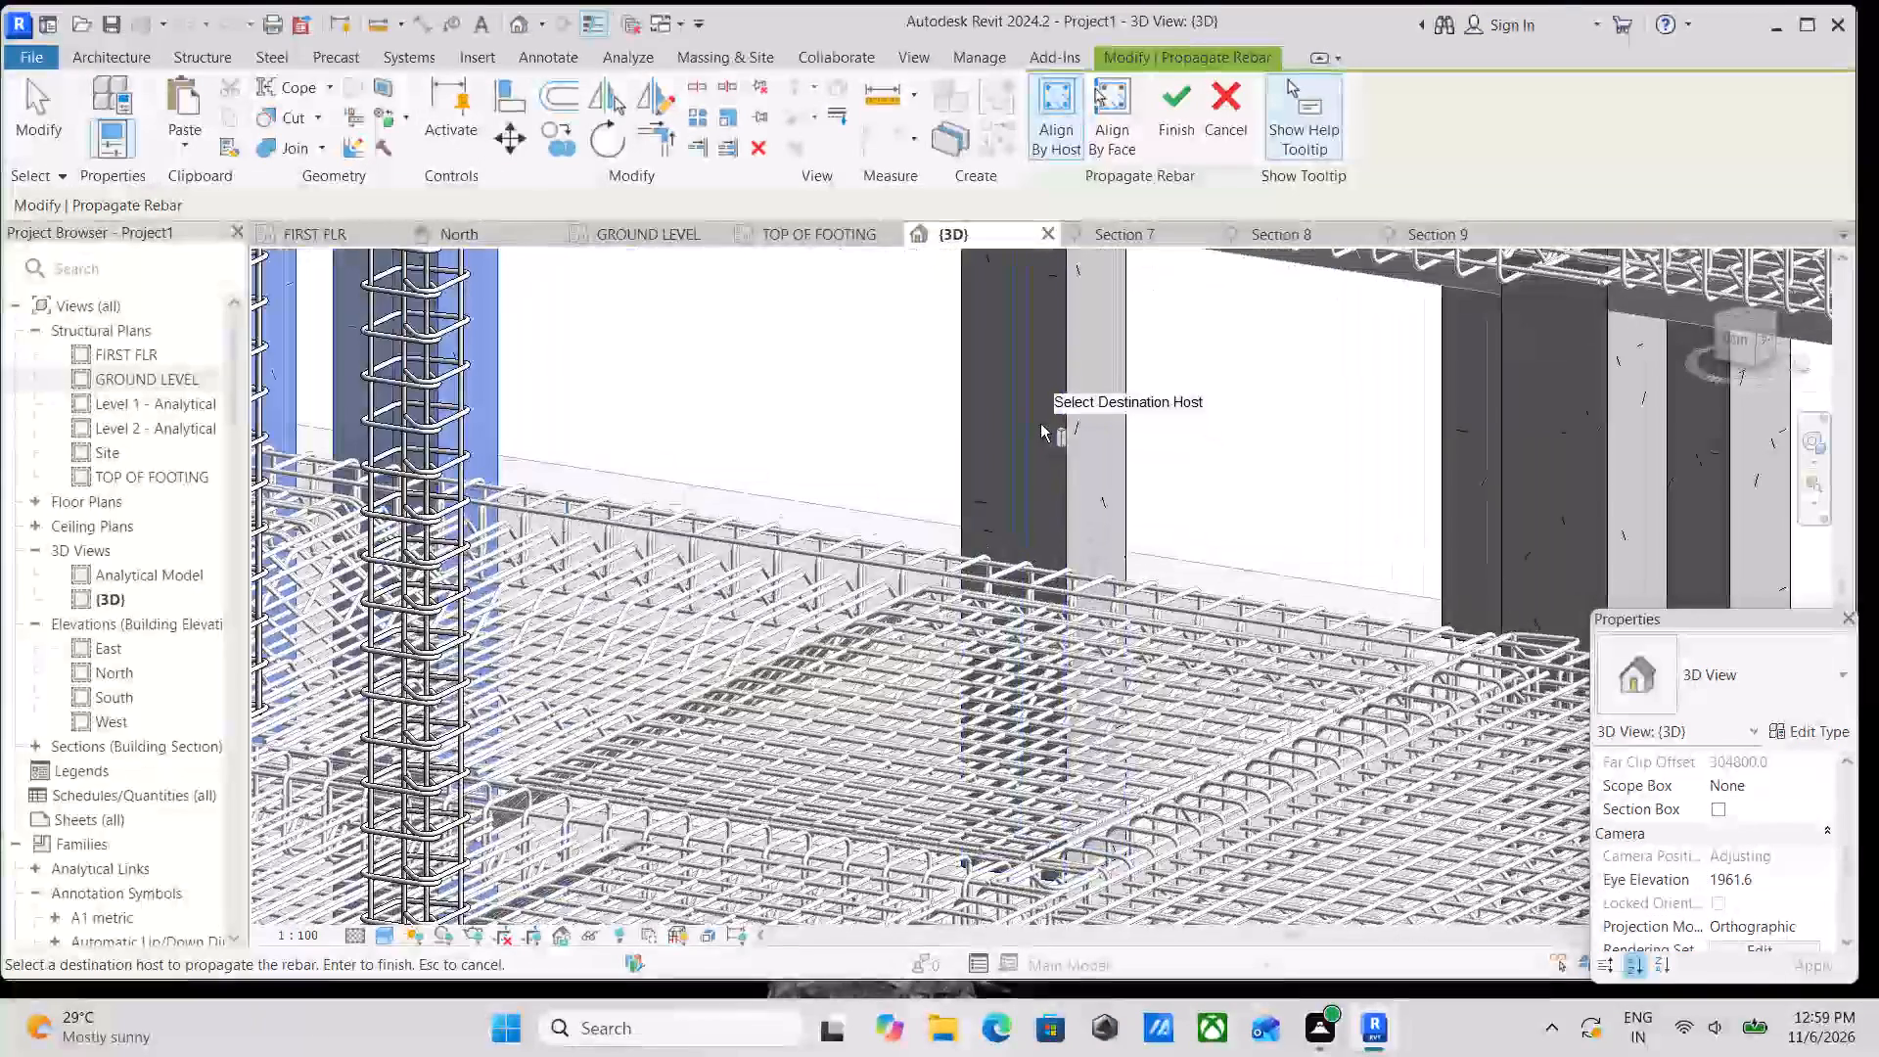
left_click(966, 413)
scroll(1157, 440, "down", 3)
middle_click_drag(1141, 447, 714, 497)
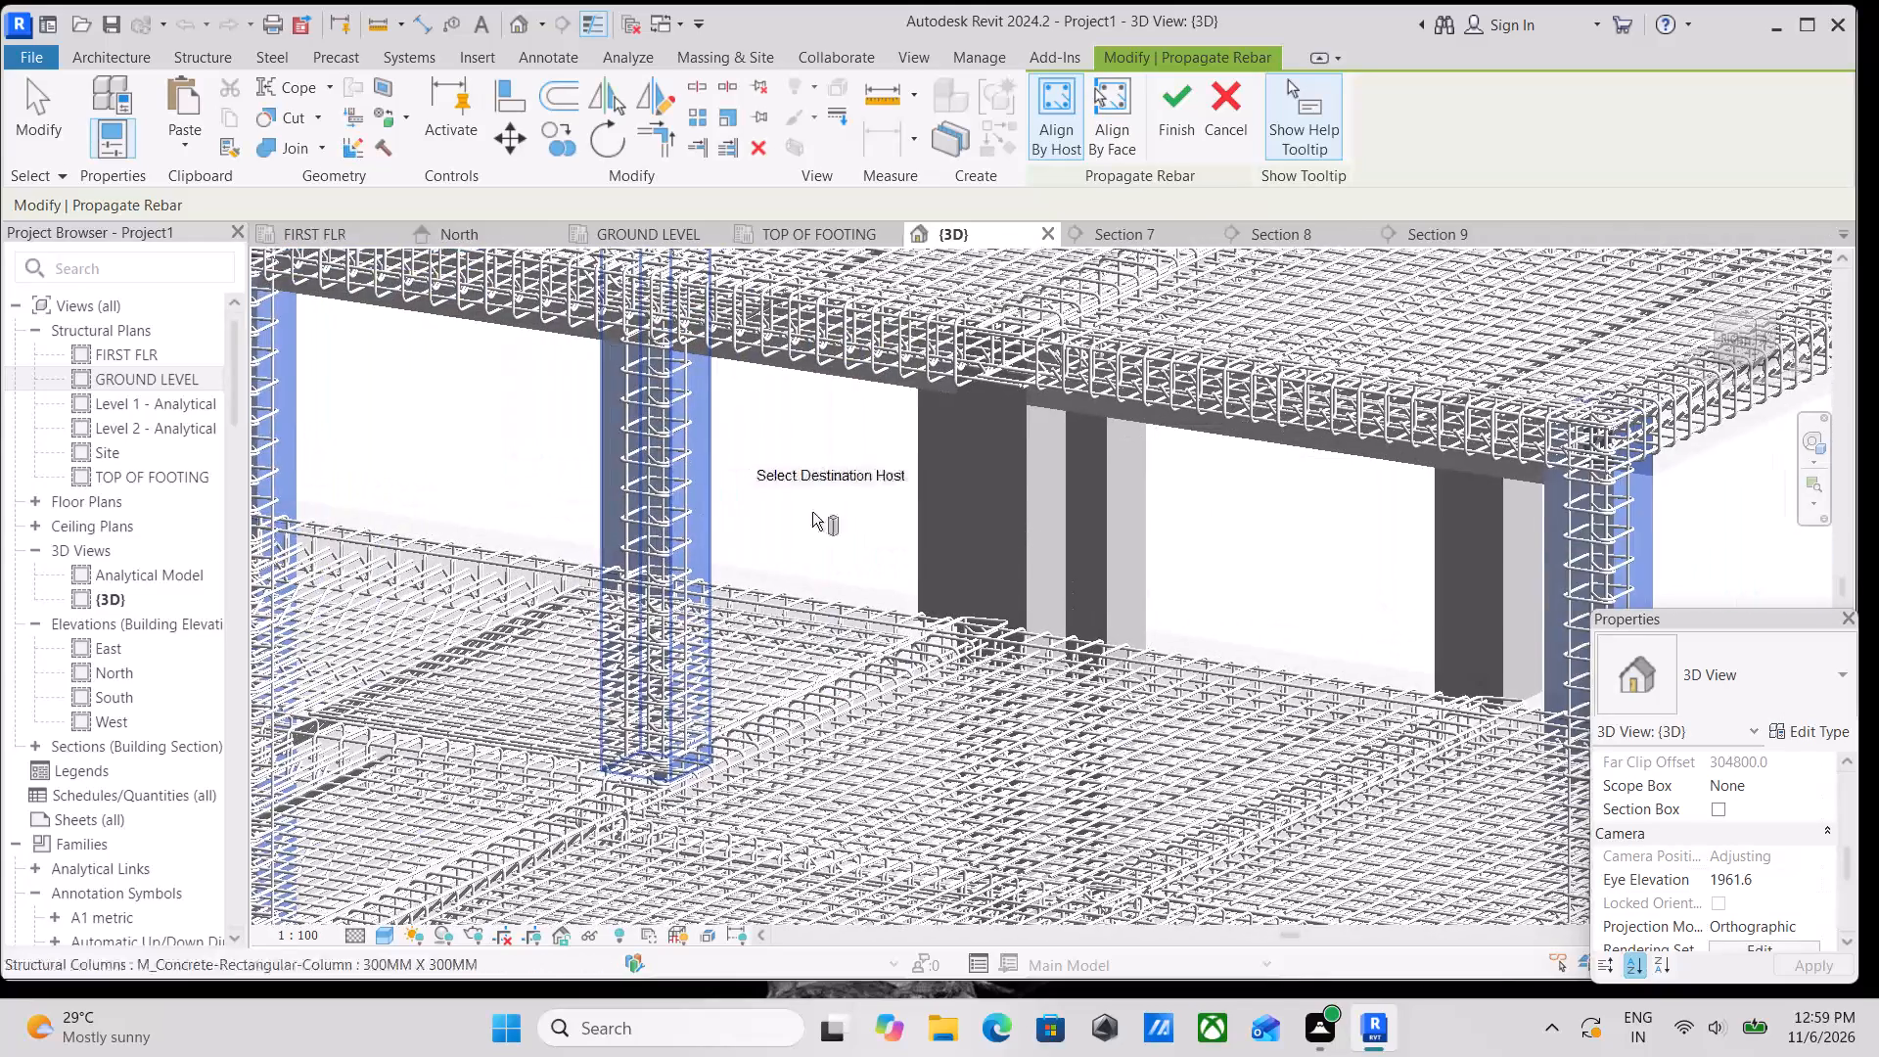
middle_click(1011, 559)
scroll(1011, 559, "up", 4)
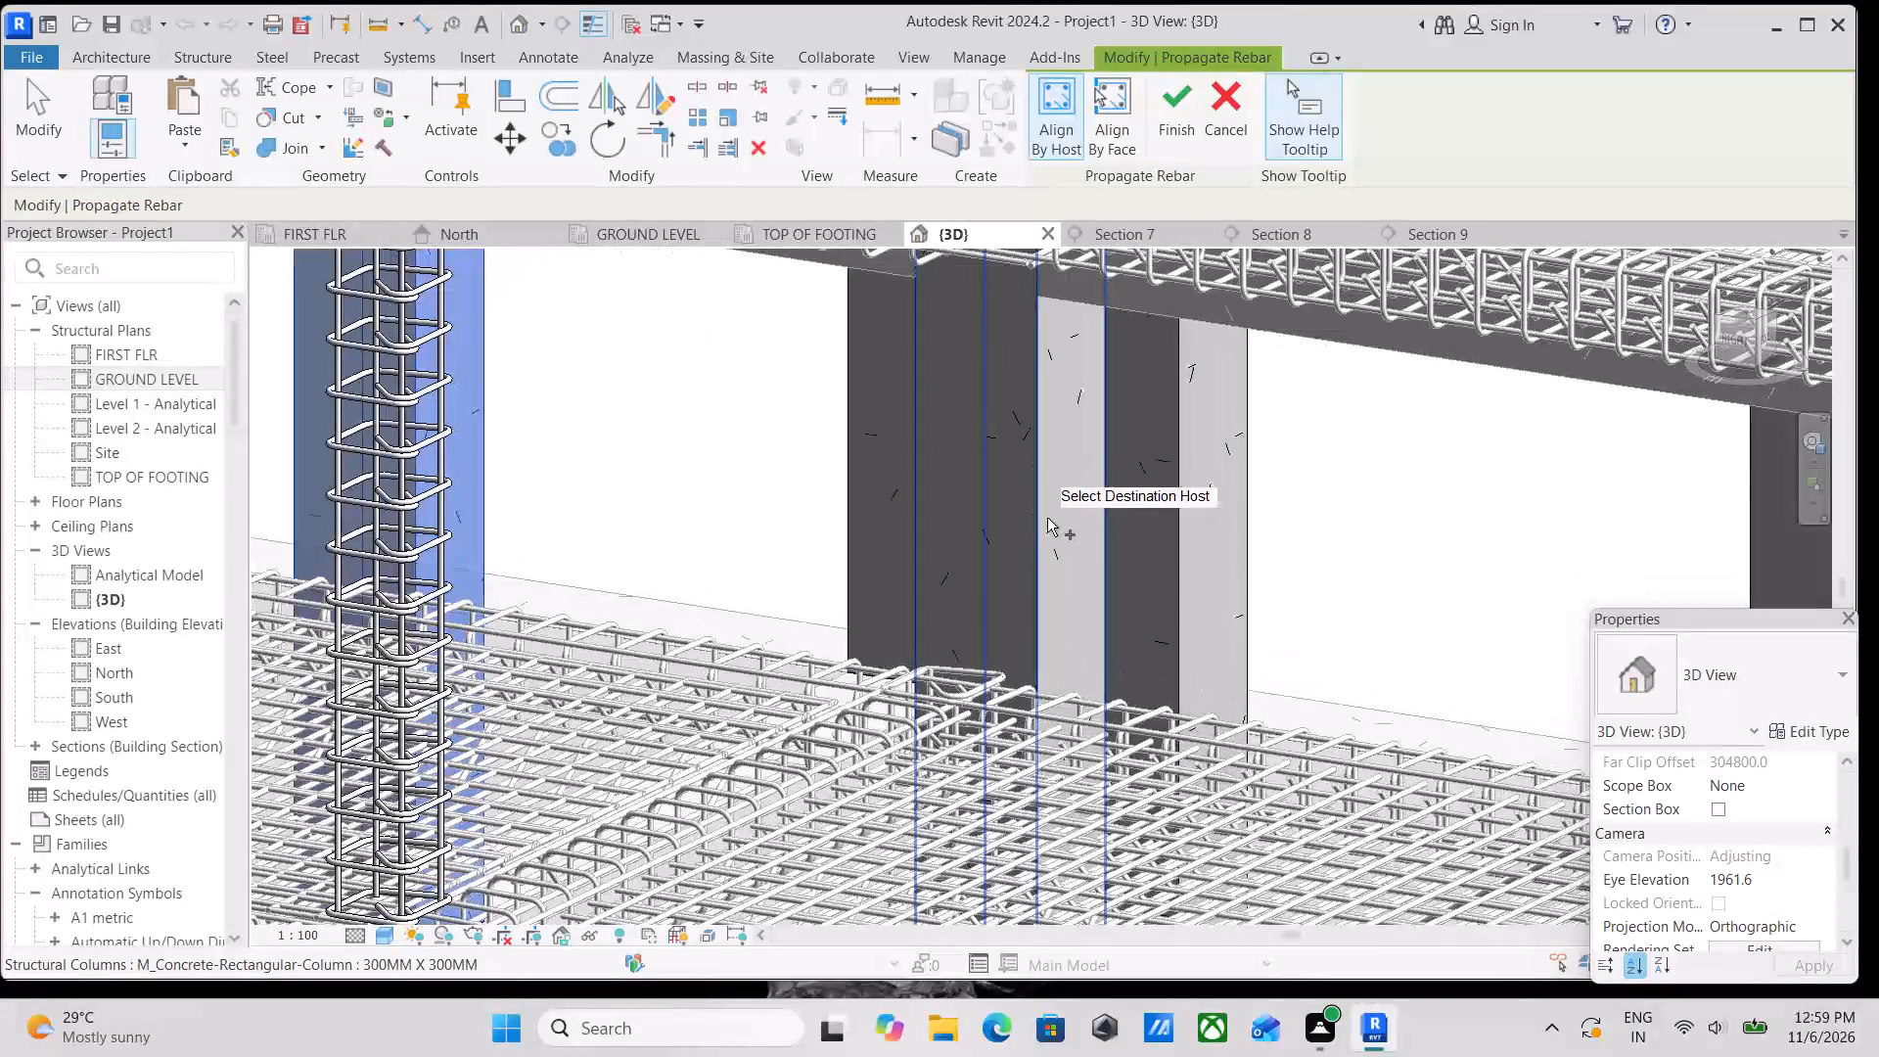
left_click(1047, 518)
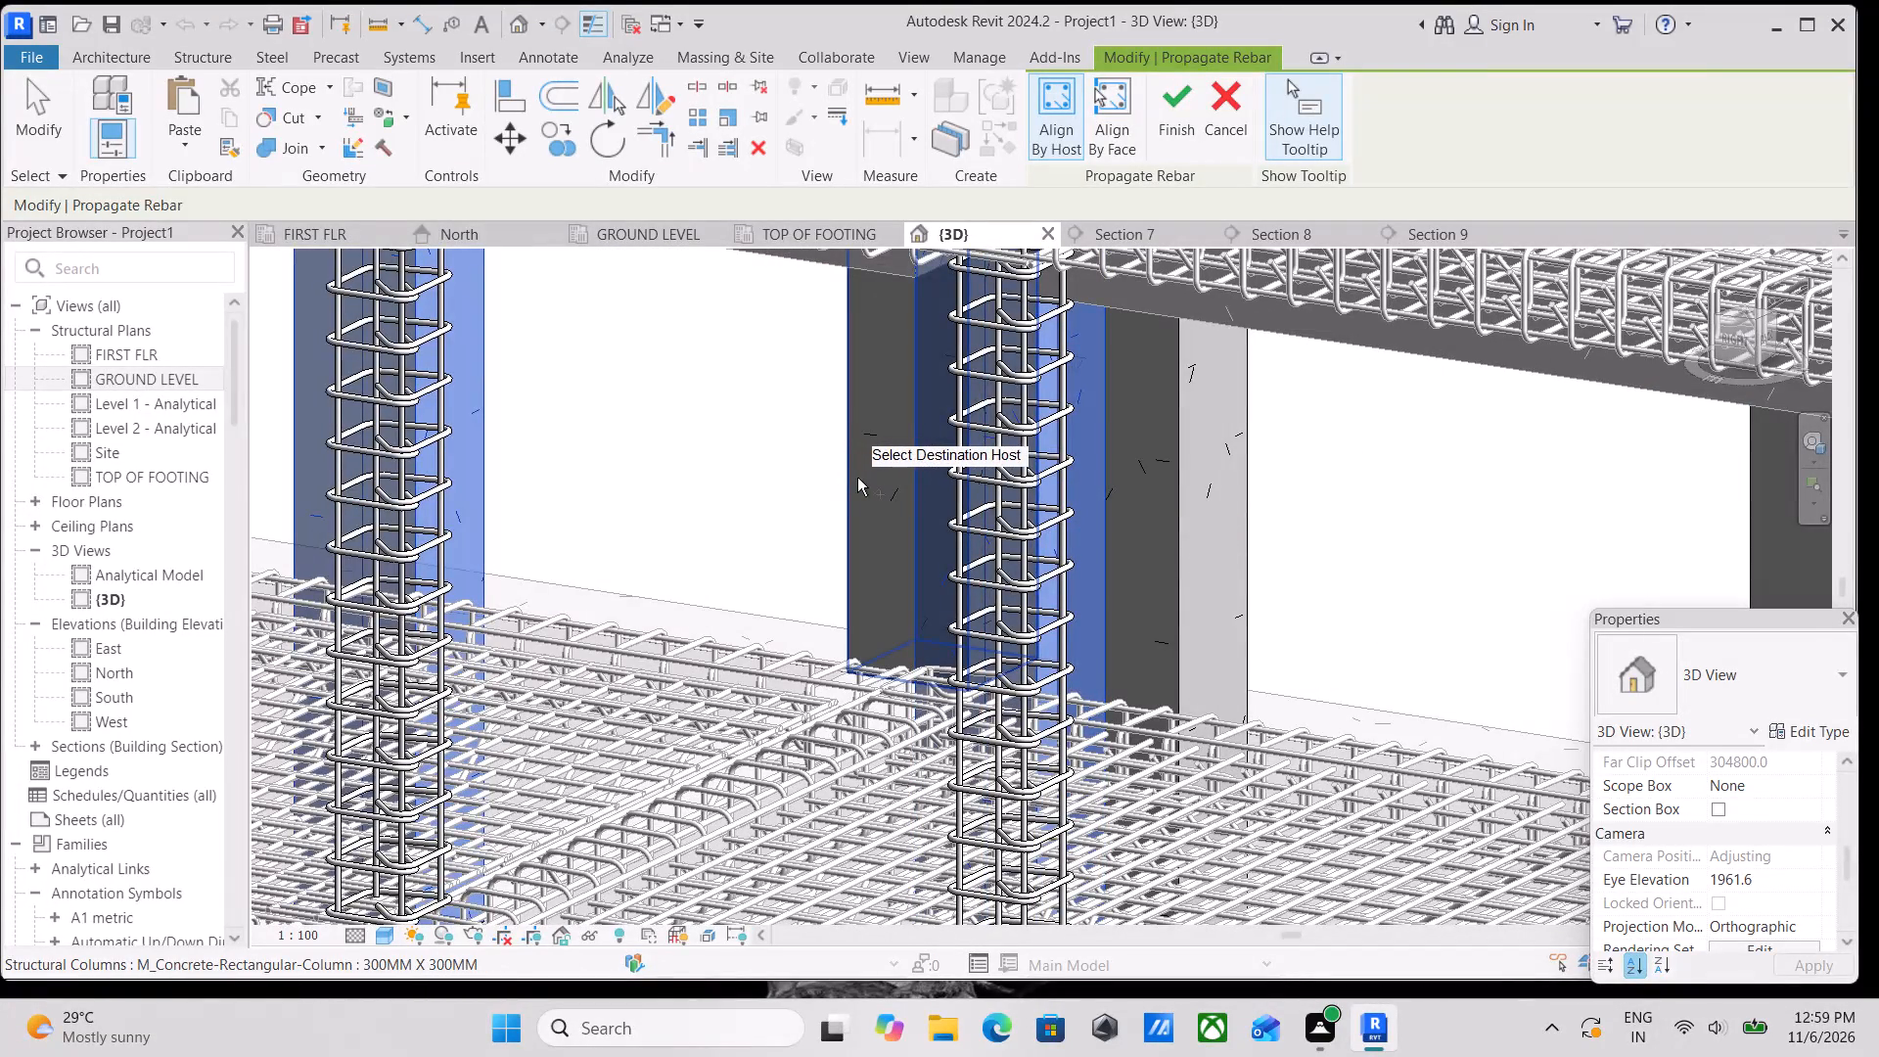
scroll(853, 478, "up", 6)
left_click(839, 468)
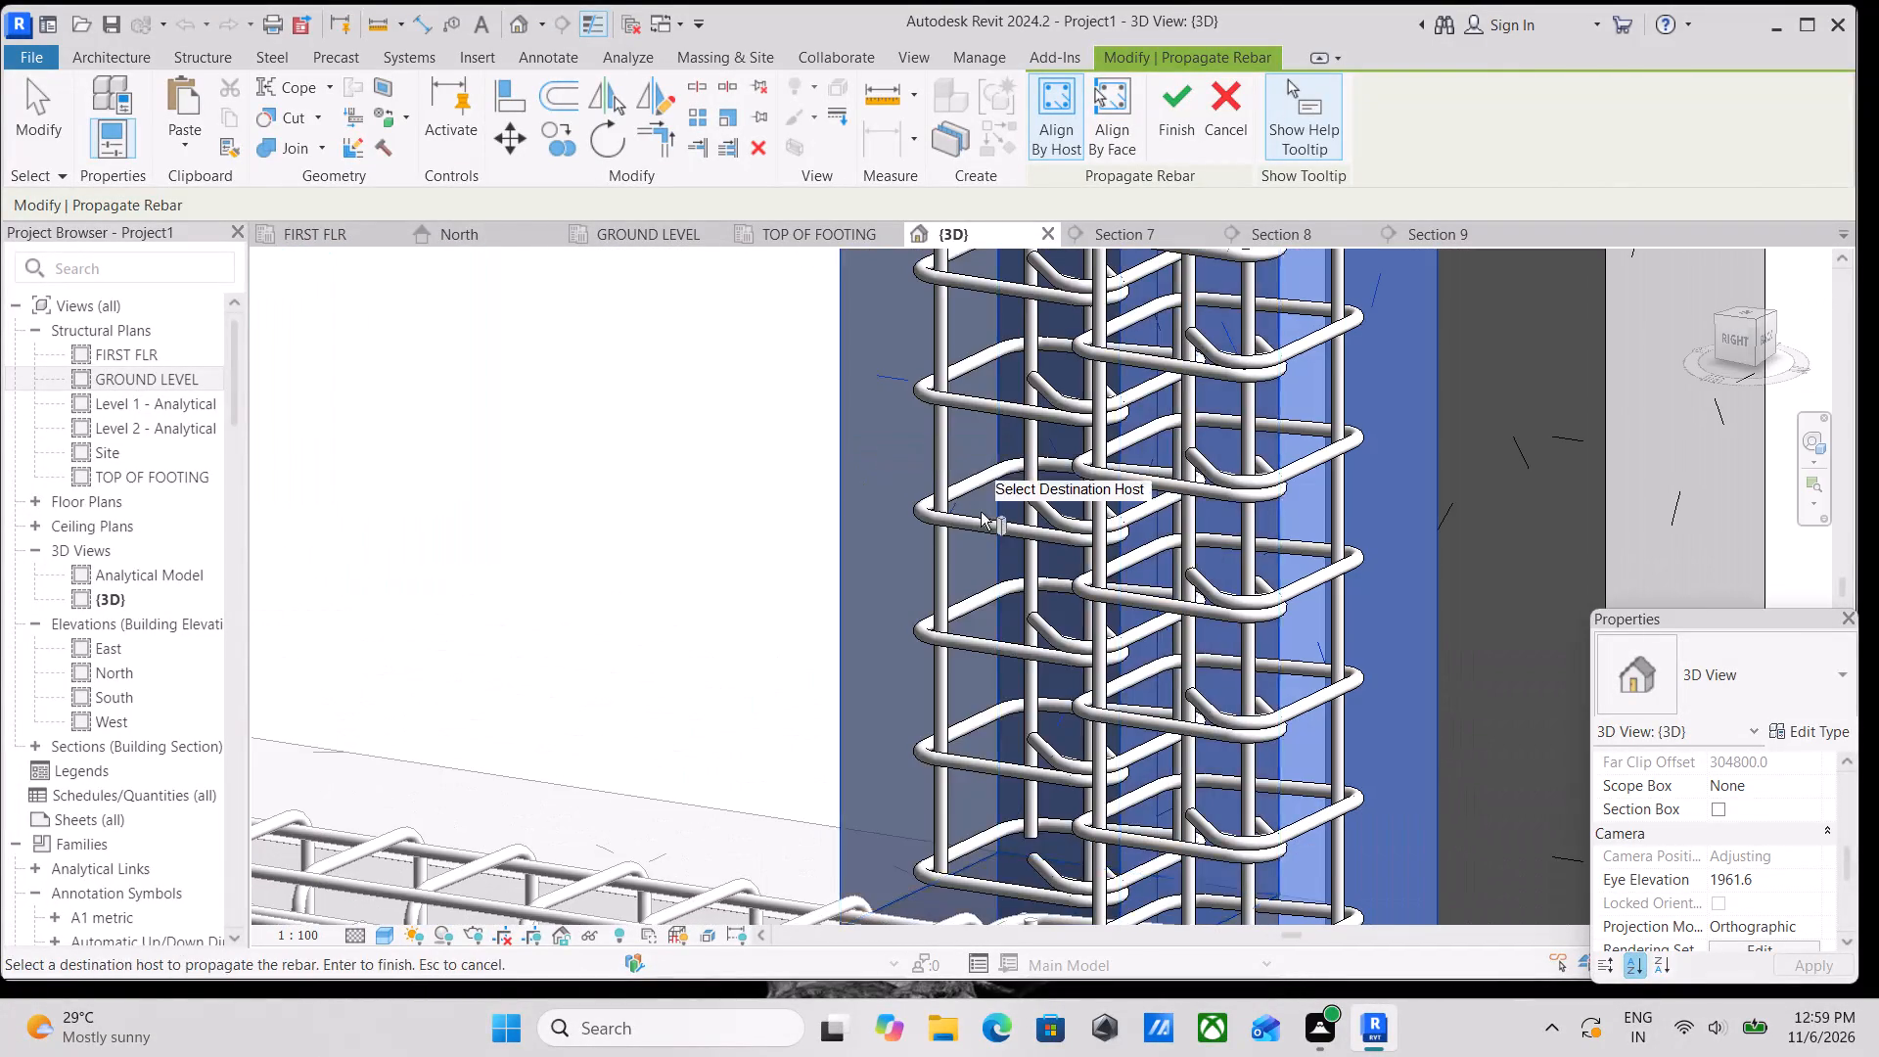
Add the last two unreinforced upper-storey columns as destination hosts for the propagated rebar.
scroll(981, 512, "down", 3)
middle_click_drag(981, 512, 679, 520)
scroll(937, 572, "down", 1, "shift")
middle_click_drag(937, 572, 592, 585, "shift")
scroll(592, 585, "up", 1, "shift")
scroll(592, 585, "down", 6)
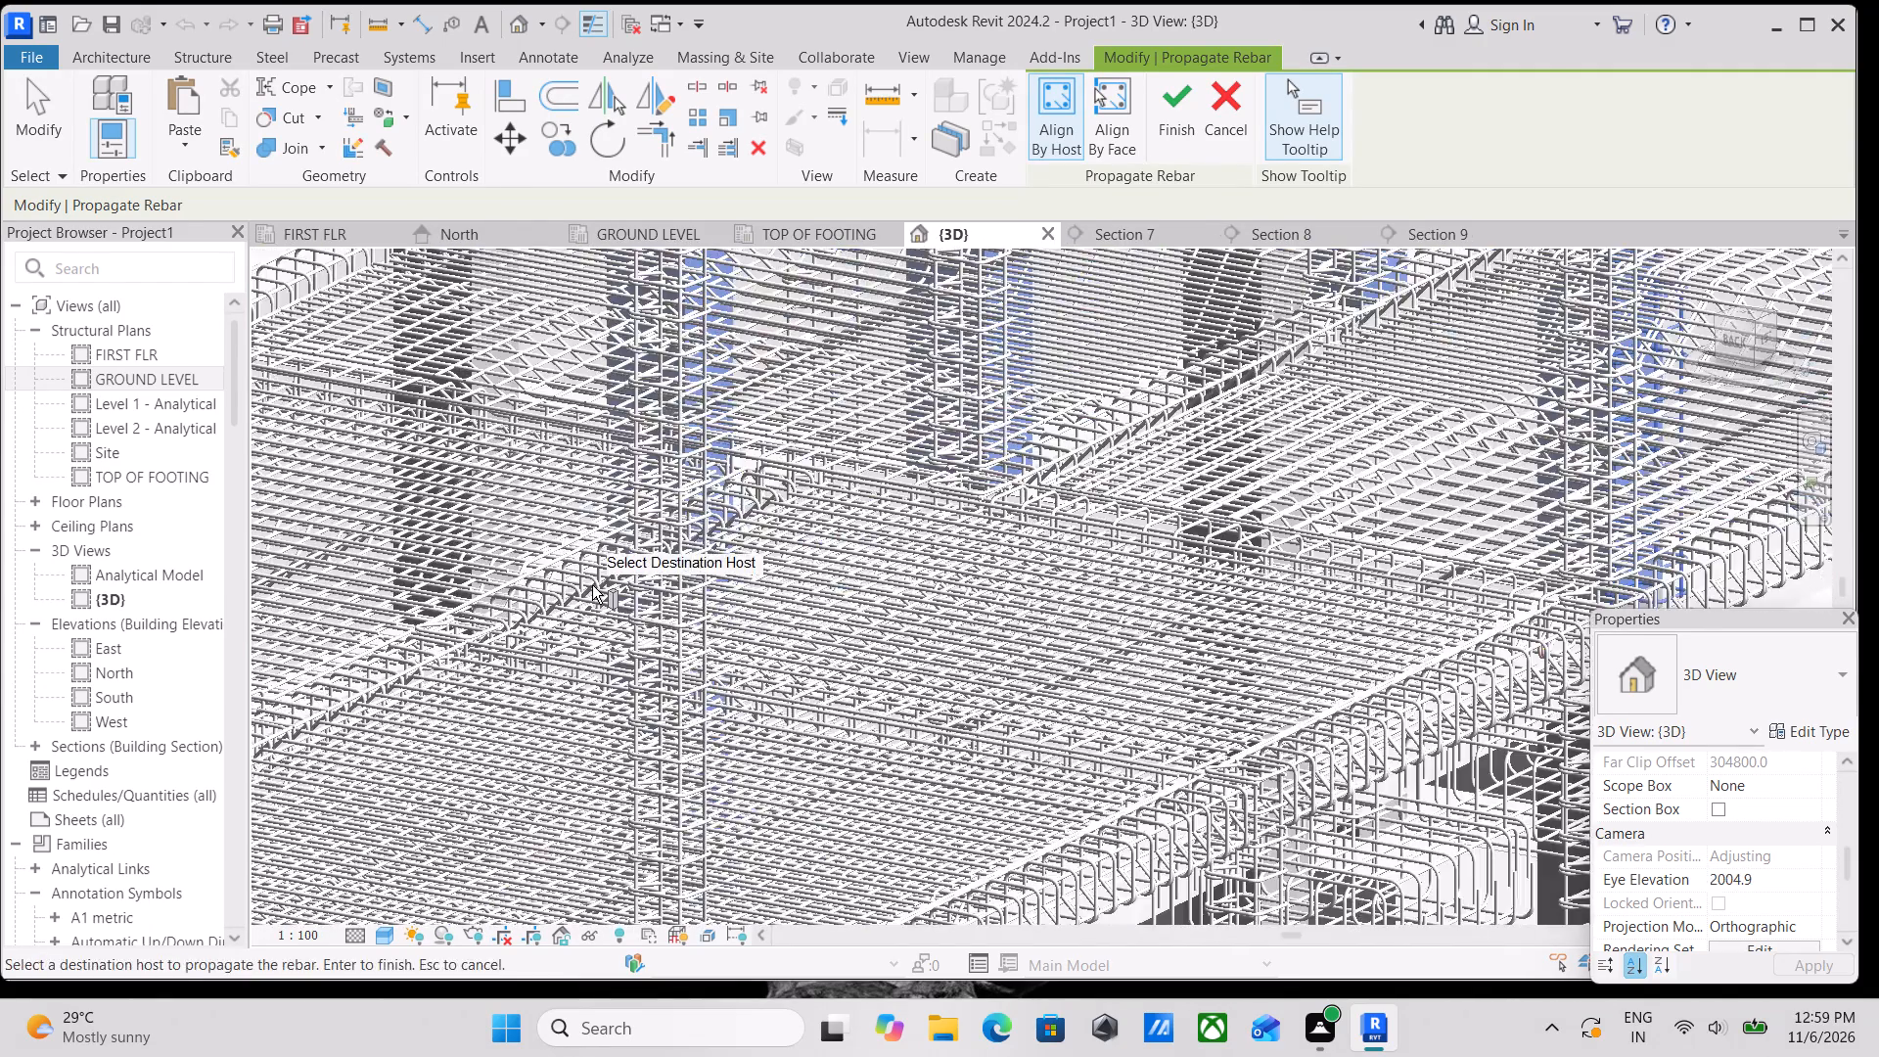
scroll(592, 585, "down", 6)
scroll(755, 599, "down", 4)
scroll(1075, 443, "up", 3)
scroll(860, 443, "up", 4)
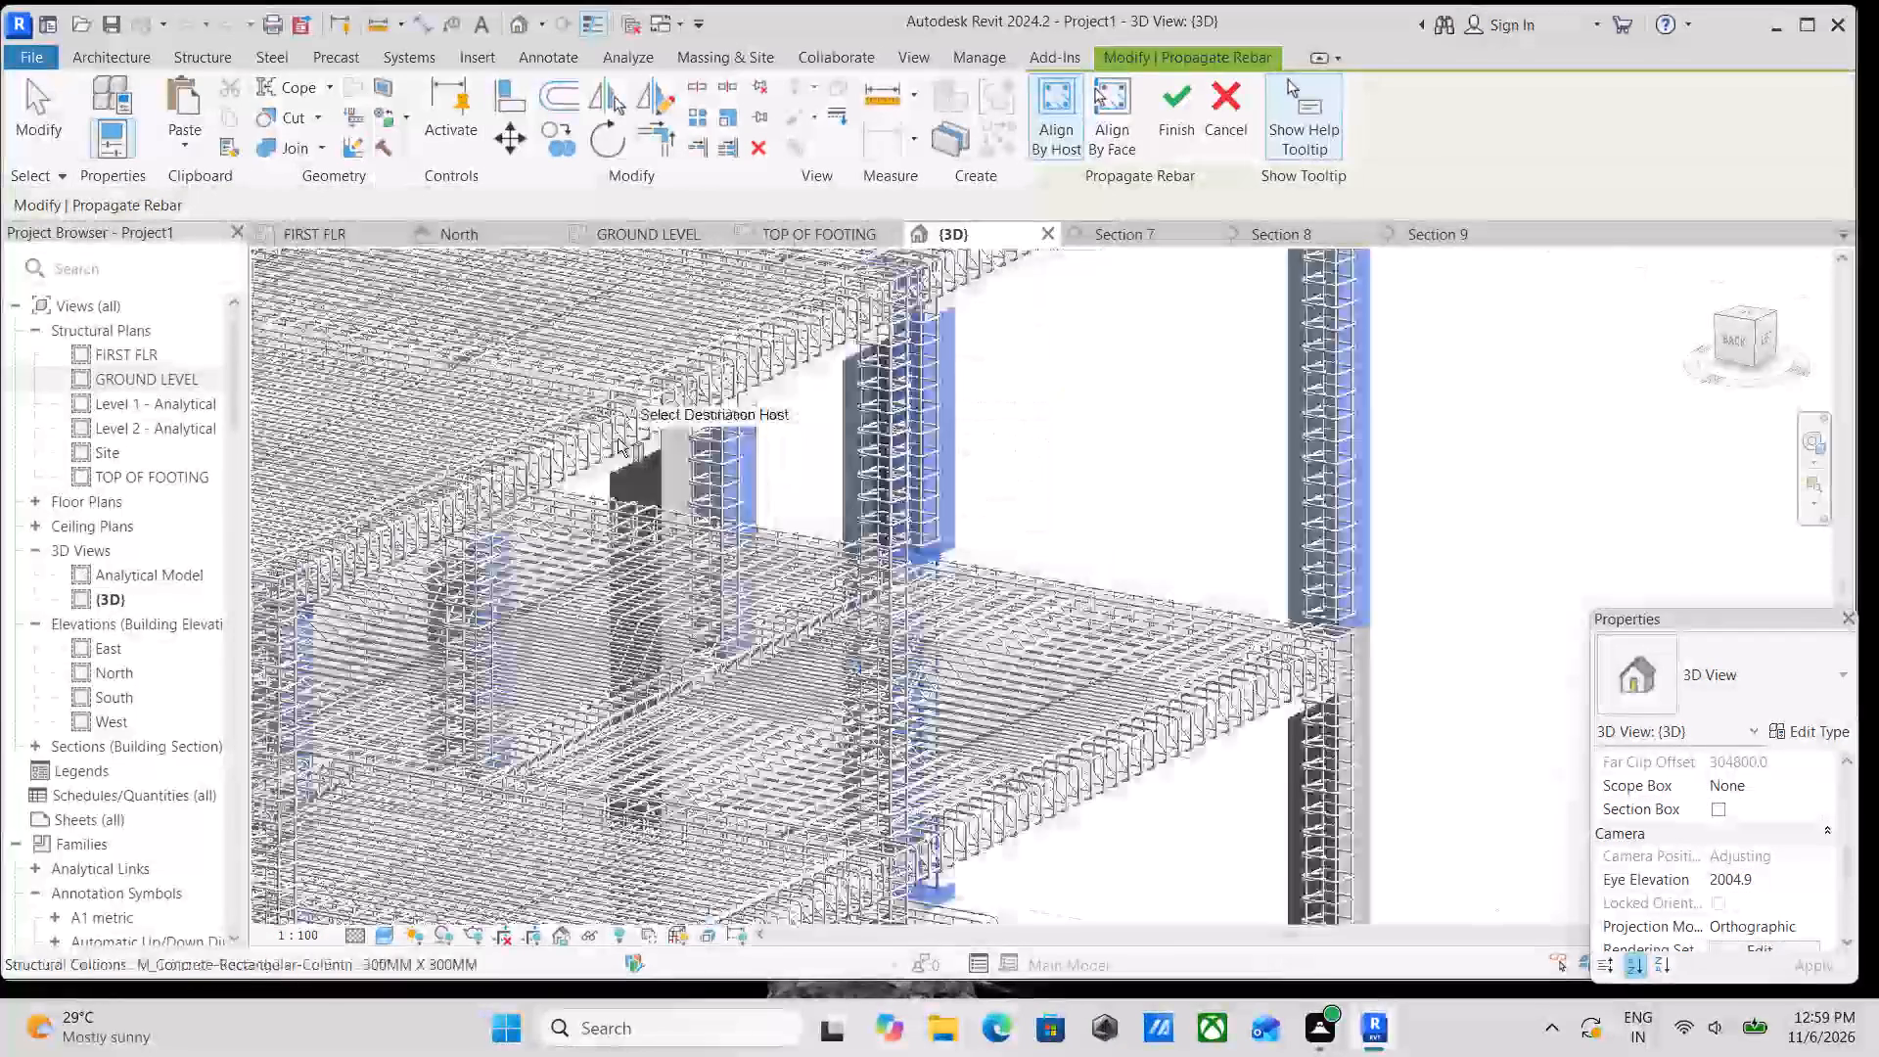
scroll(618, 438, "up", 10)
left_click(685, 516)
scroll(685, 516, "down", 5)
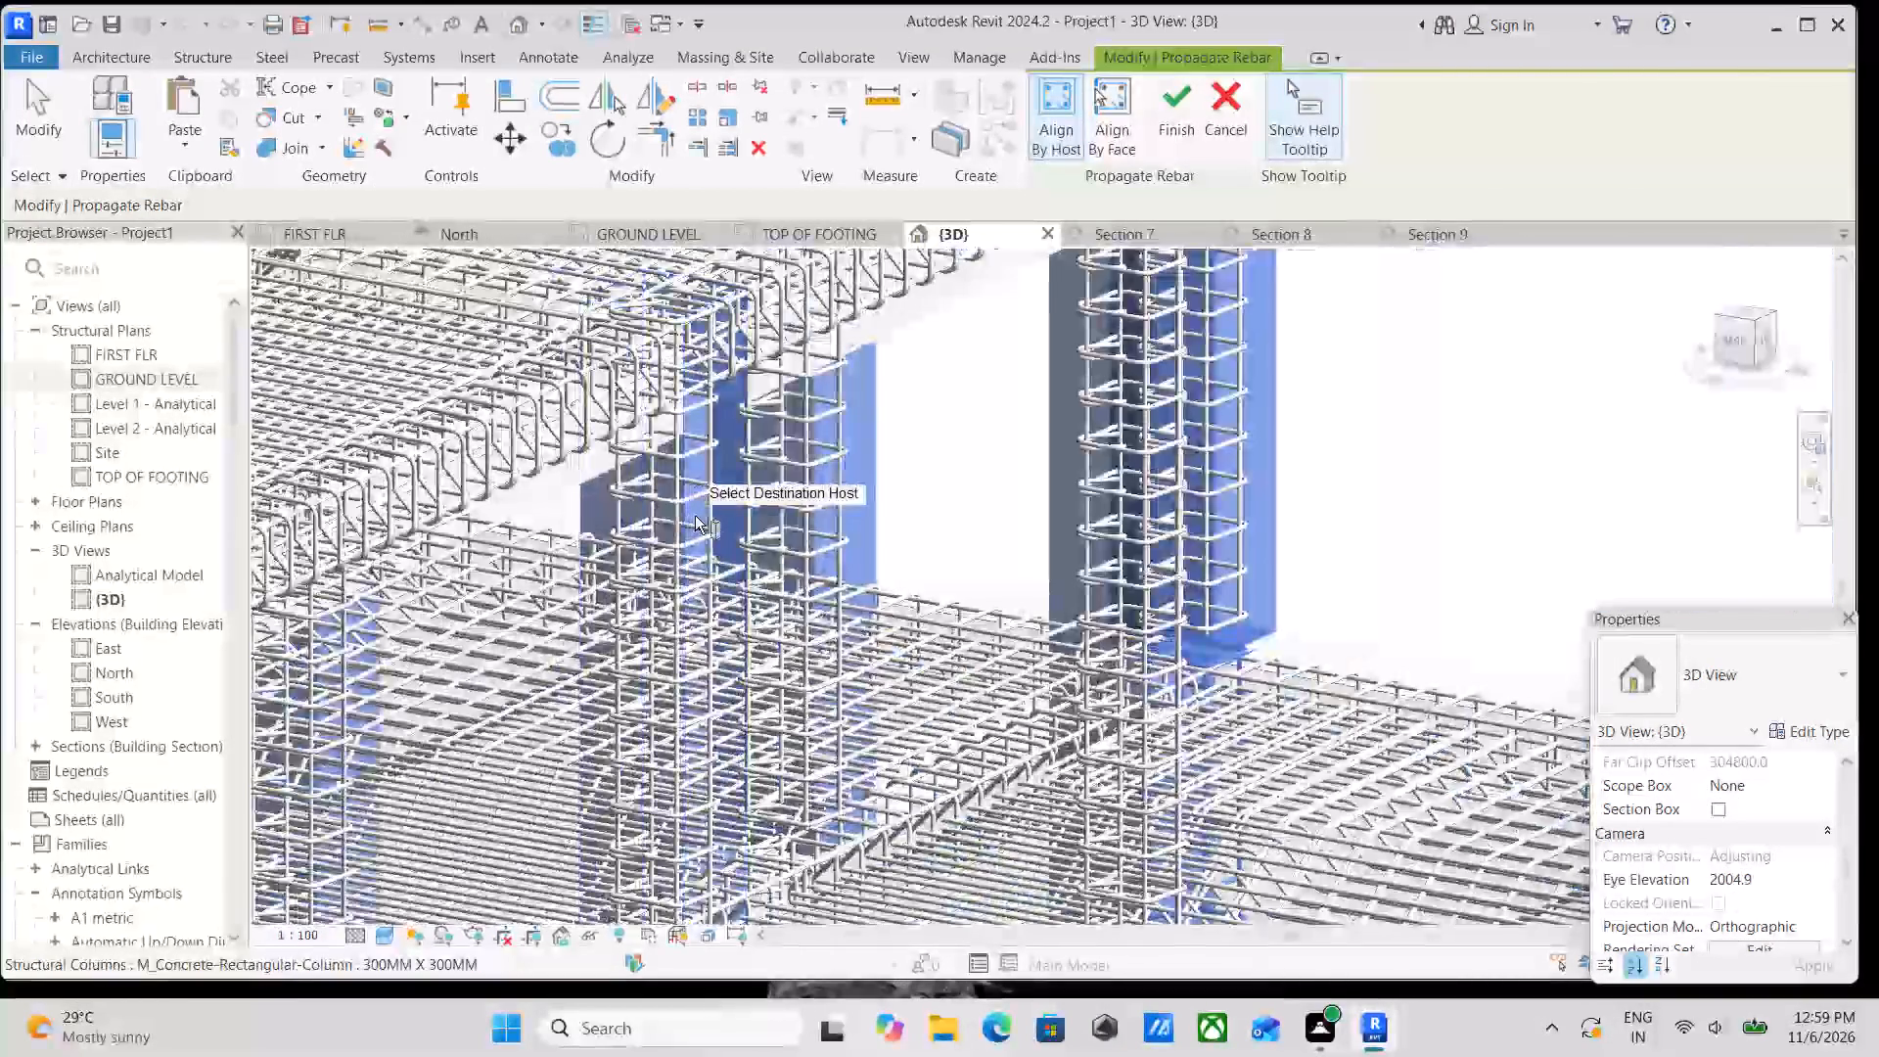
scroll(695, 516, "down", 8)
middle_click_drag(718, 543, 1020, 392)
middle_click_drag(739, 552, 966, 459, "shift")
middle_click_drag(752, 605, 903, 502)
scroll(725, 425, "up", 9)
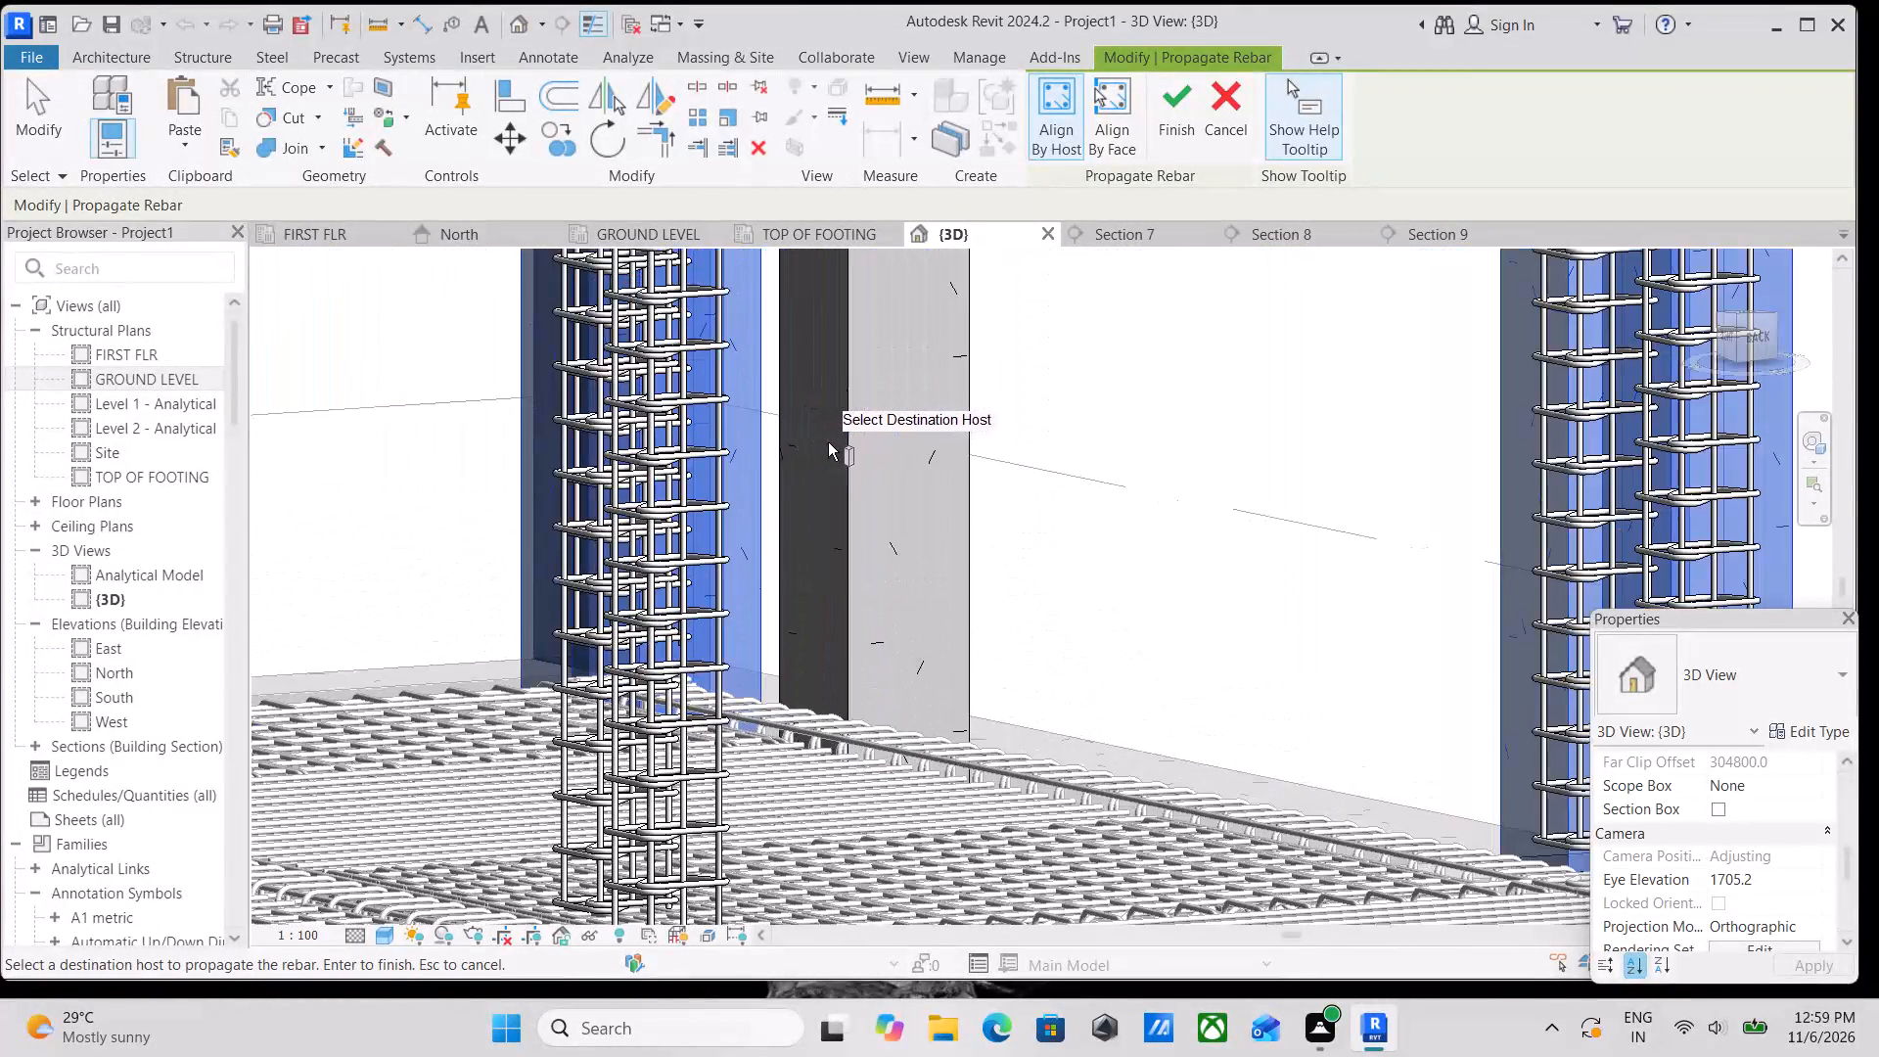
left_click(847, 437)
Check that every upper-storey column is chosen as a destination and finish the rebar propagation.
scroll(901, 445, "down", 5)
middle_click_drag(945, 483, 847, 451)
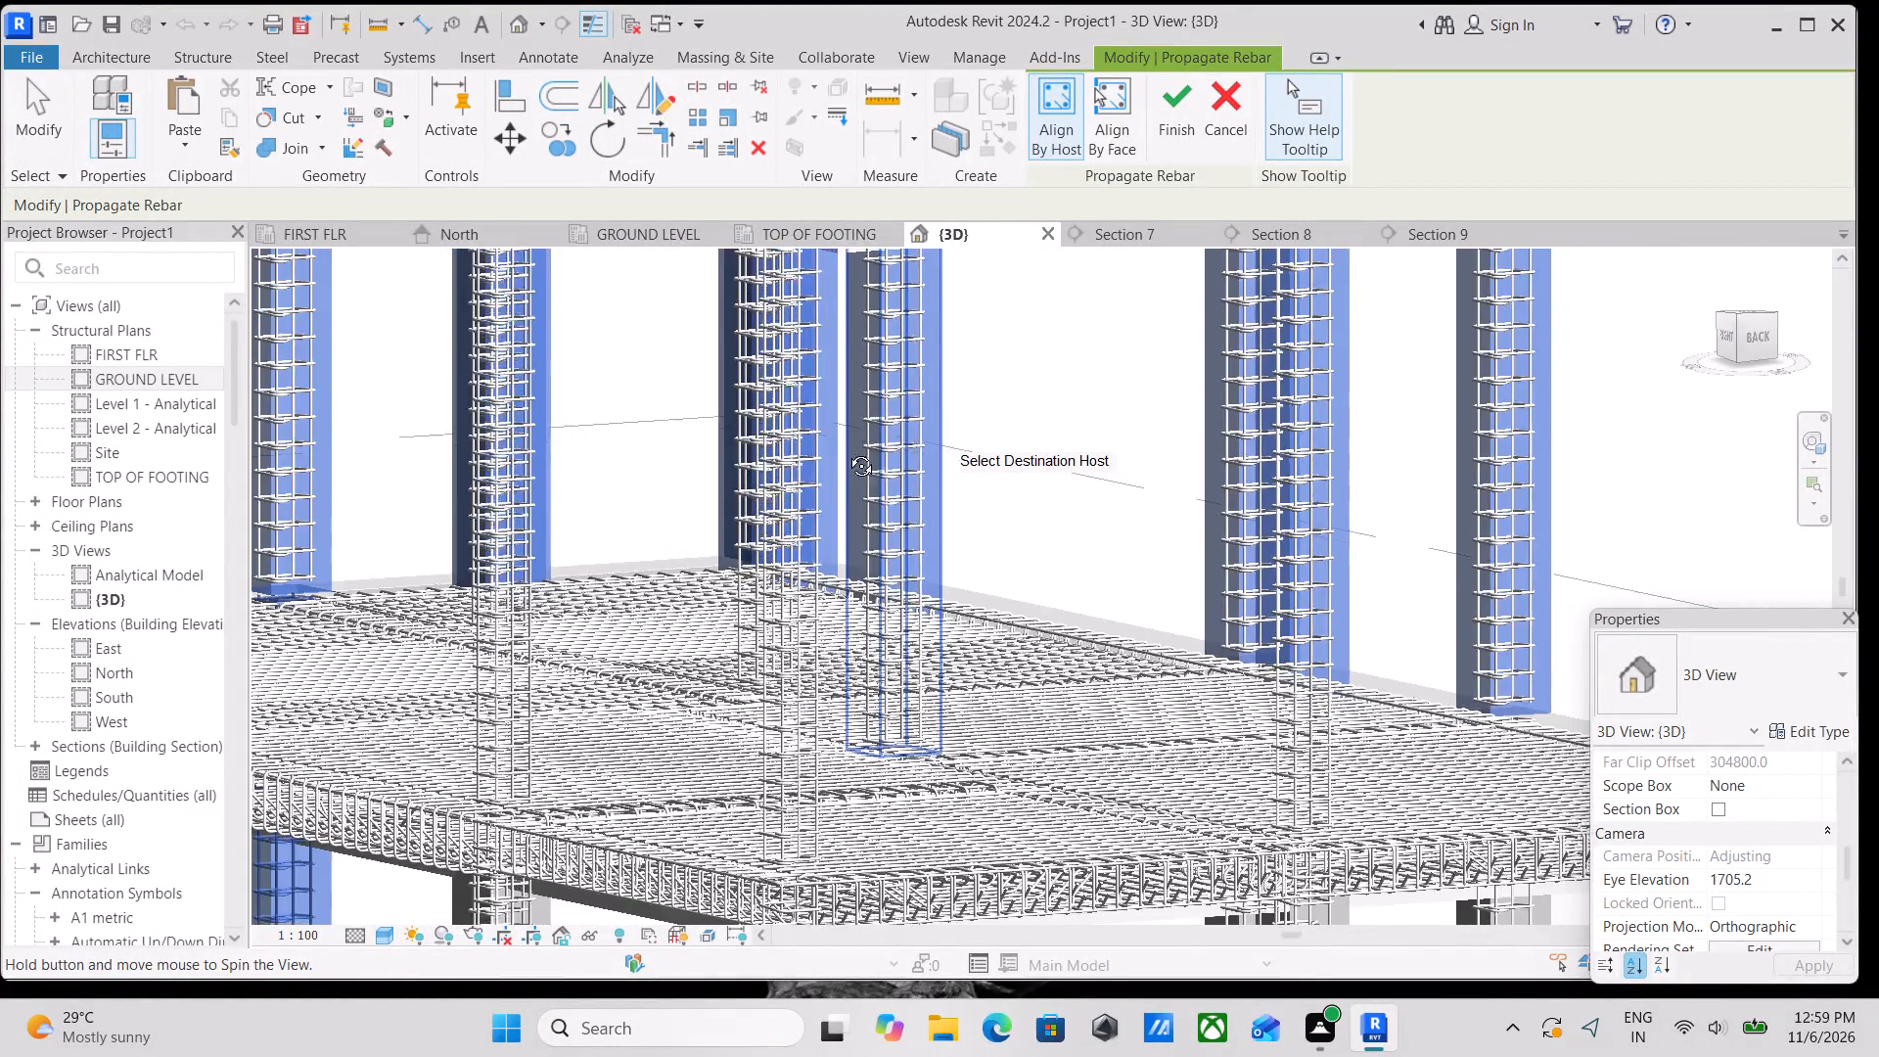
middle_click_drag(847, 451, 735, 471)
scroll(753, 454, "down", 1, "shift")
scroll(895, 509, "down", 11)
middle_click_drag(897, 543, 1016, 735, "shift")
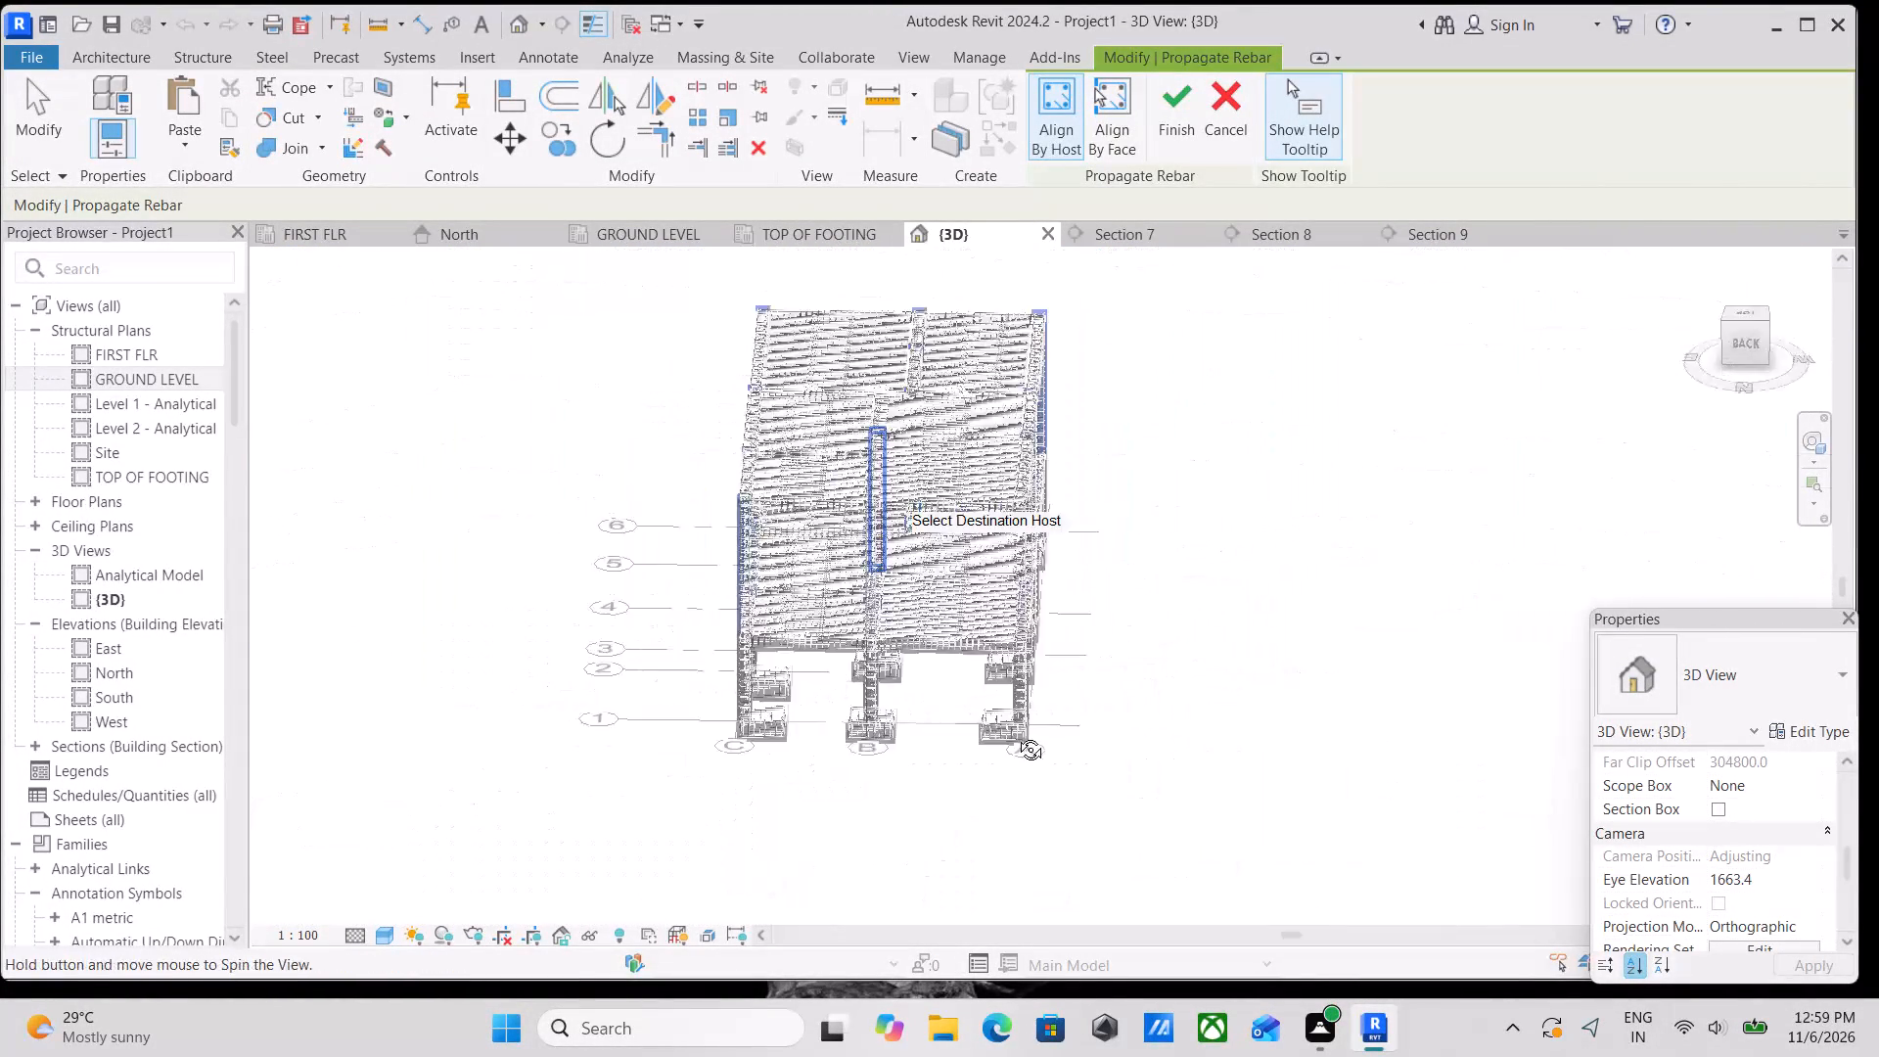
middle_click_drag(1016, 735, 1016, 736, "shift")
middle_click_drag(985, 675, 1192, 530, "shift")
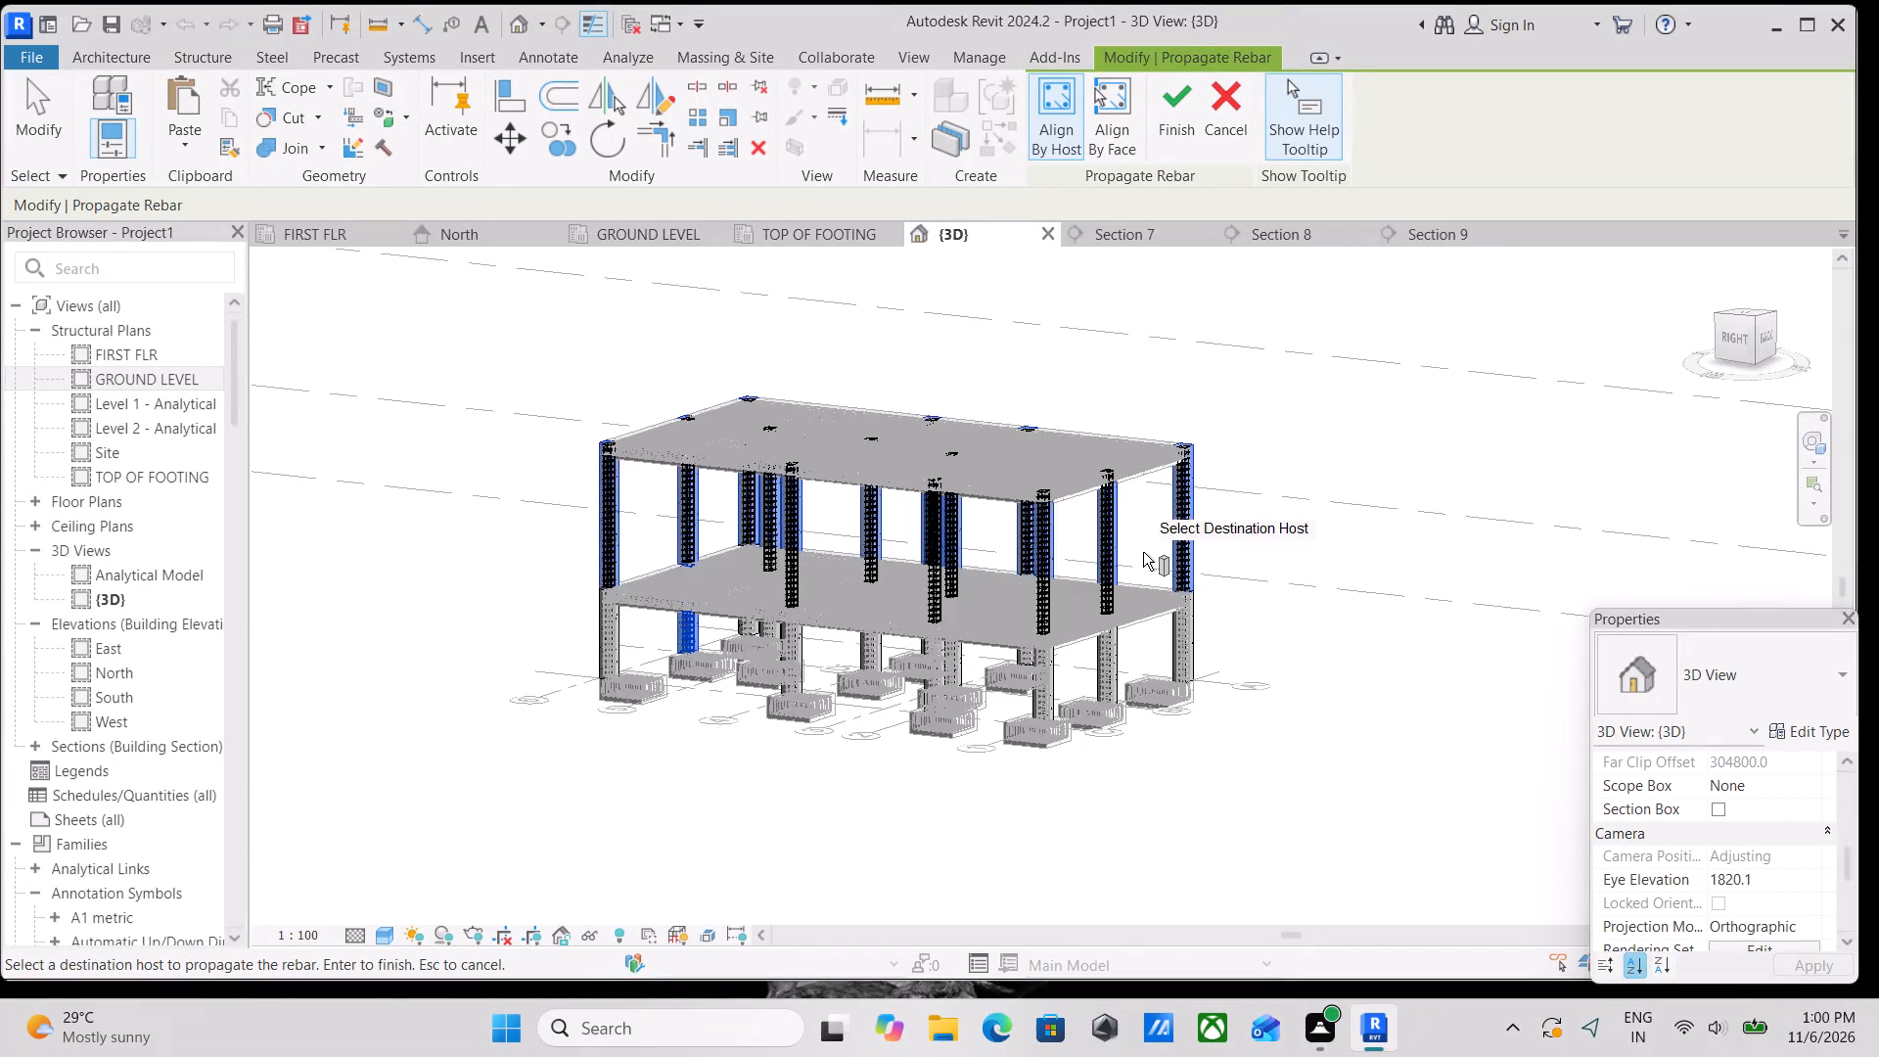
scroll(1143, 552, "up", 4)
scroll(1027, 706, "up", 8)
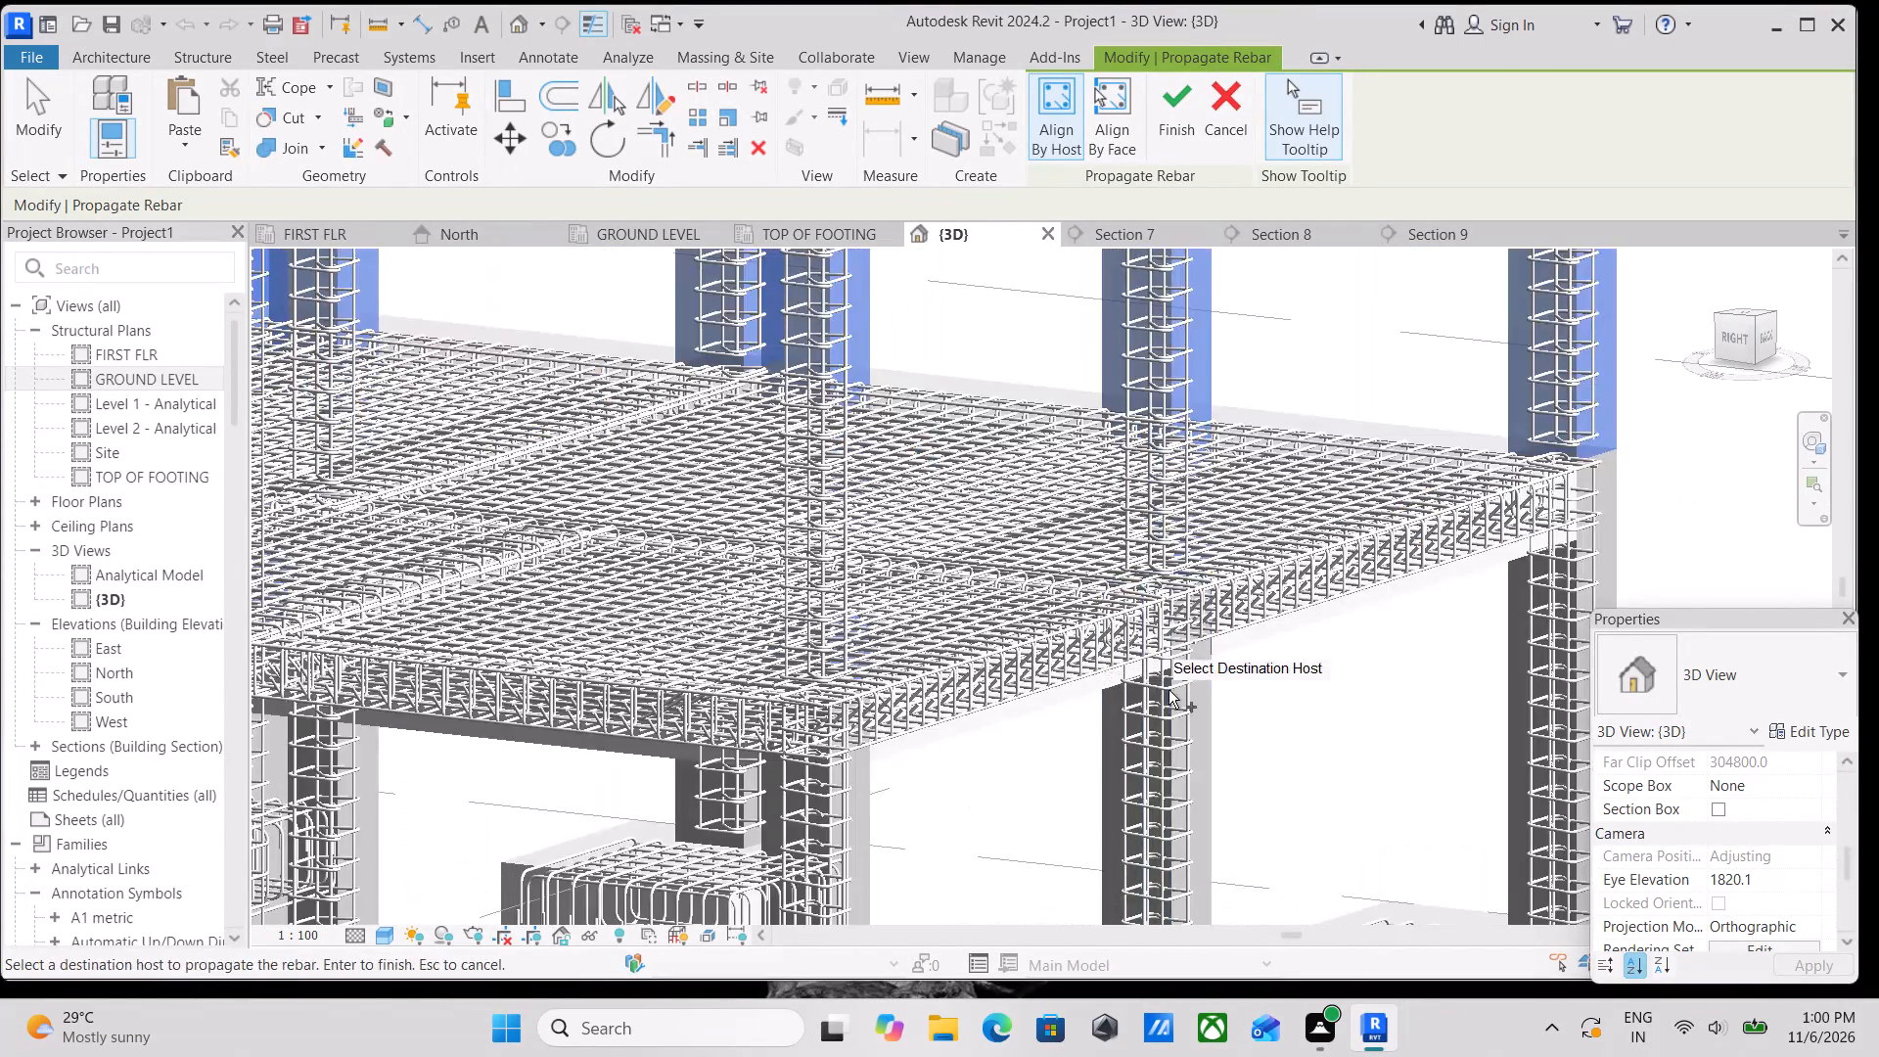
scroll(1272, 665, "up", 3)
scroll(1310, 644, "down", 7)
middle_click_drag(1310, 644, 1174, 771)
scroll(1174, 771, "up", 1)
scroll(1208, 757, "down", 3)
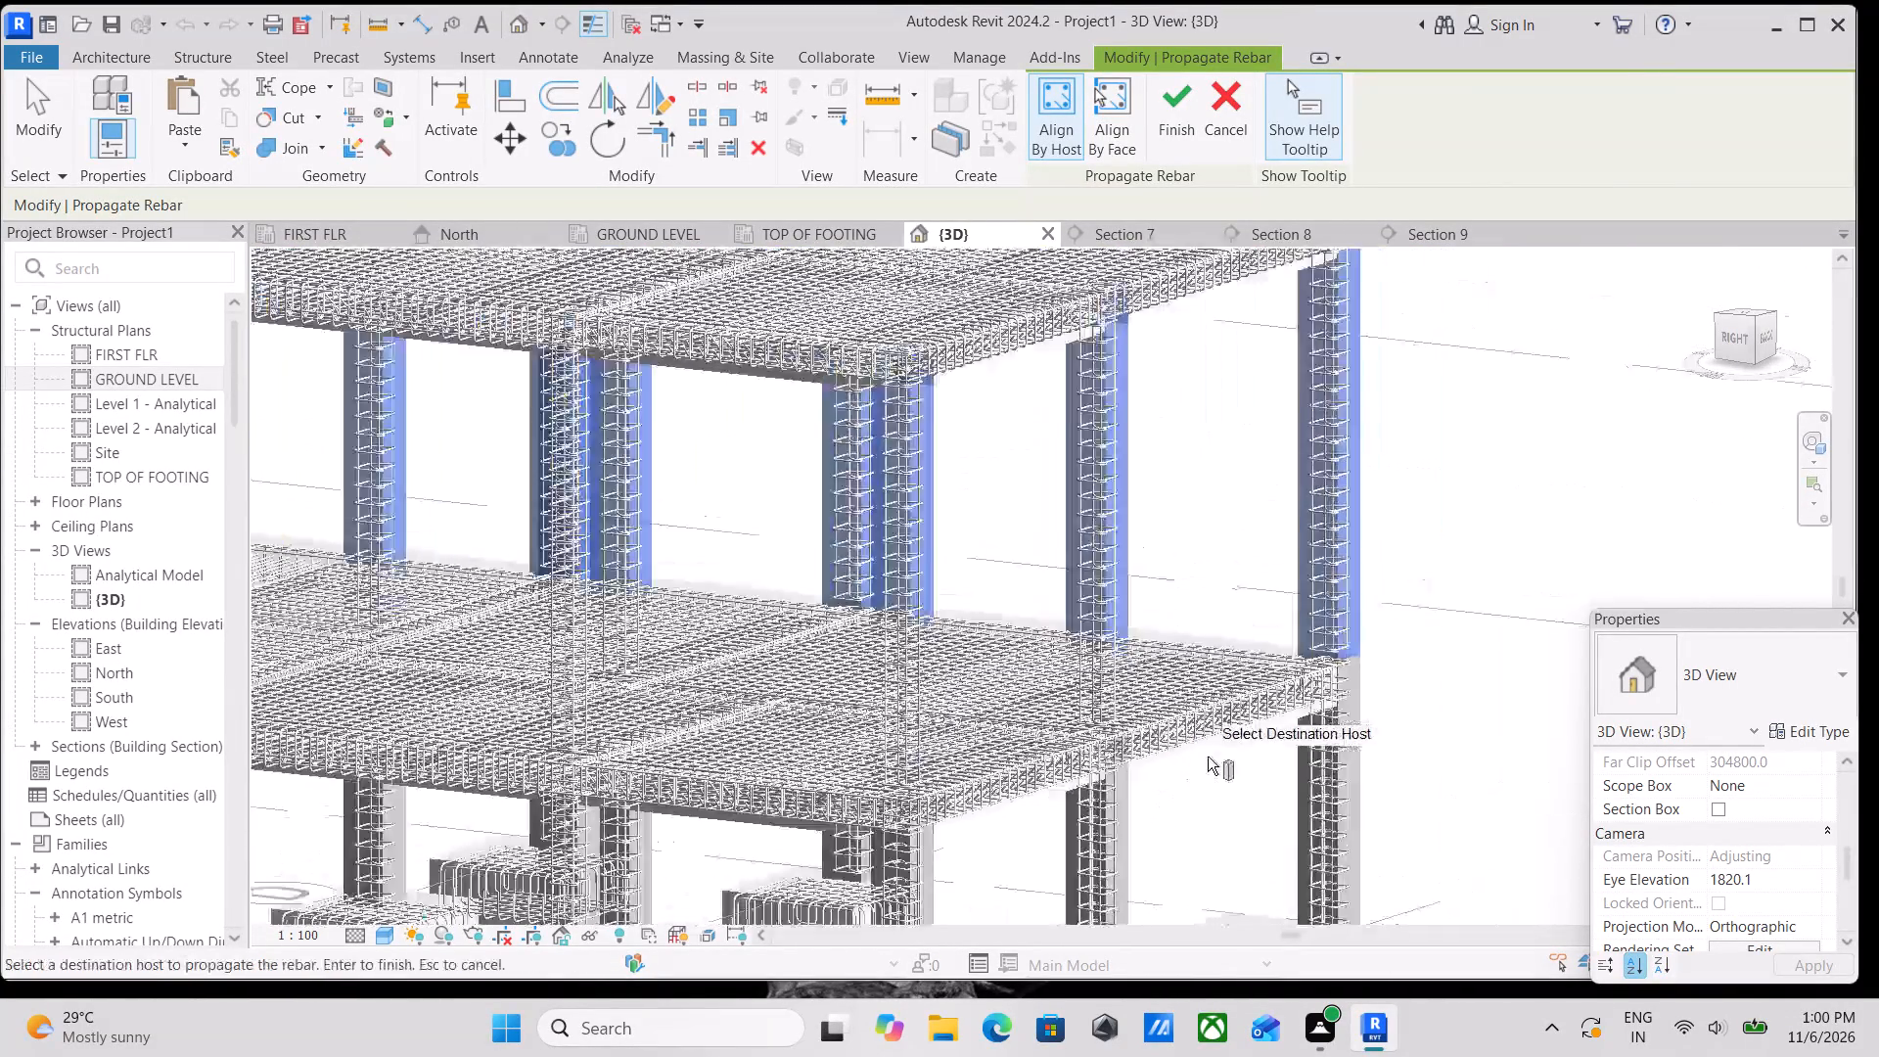
scroll(1208, 757, "down", 2)
scroll(1187, 540, "down", 1)
middle_click_drag(1187, 540, 1197, 597)
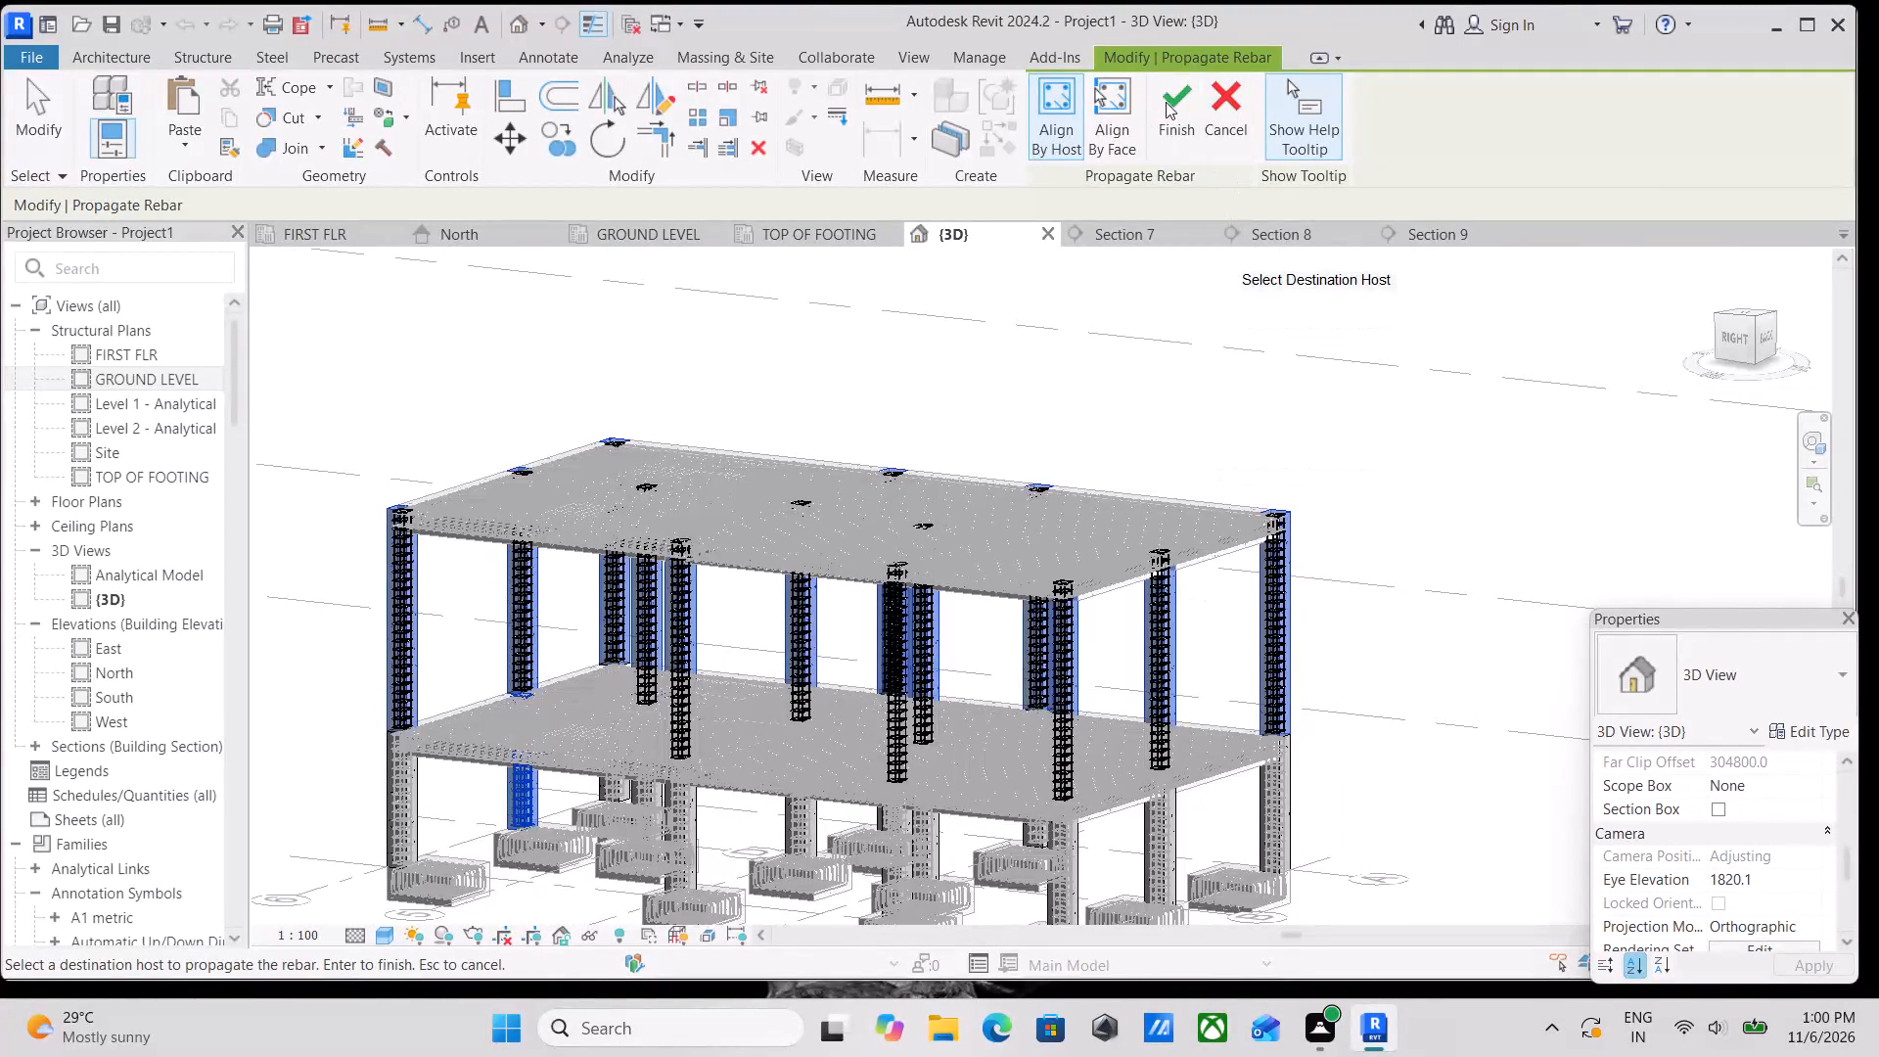
left_click(1167, 102)
Examine the propagated reinforcement in the columns and floors of both storeys from several sides of the frame.
middle_click_drag(1130, 543, 725, 609, "shift")
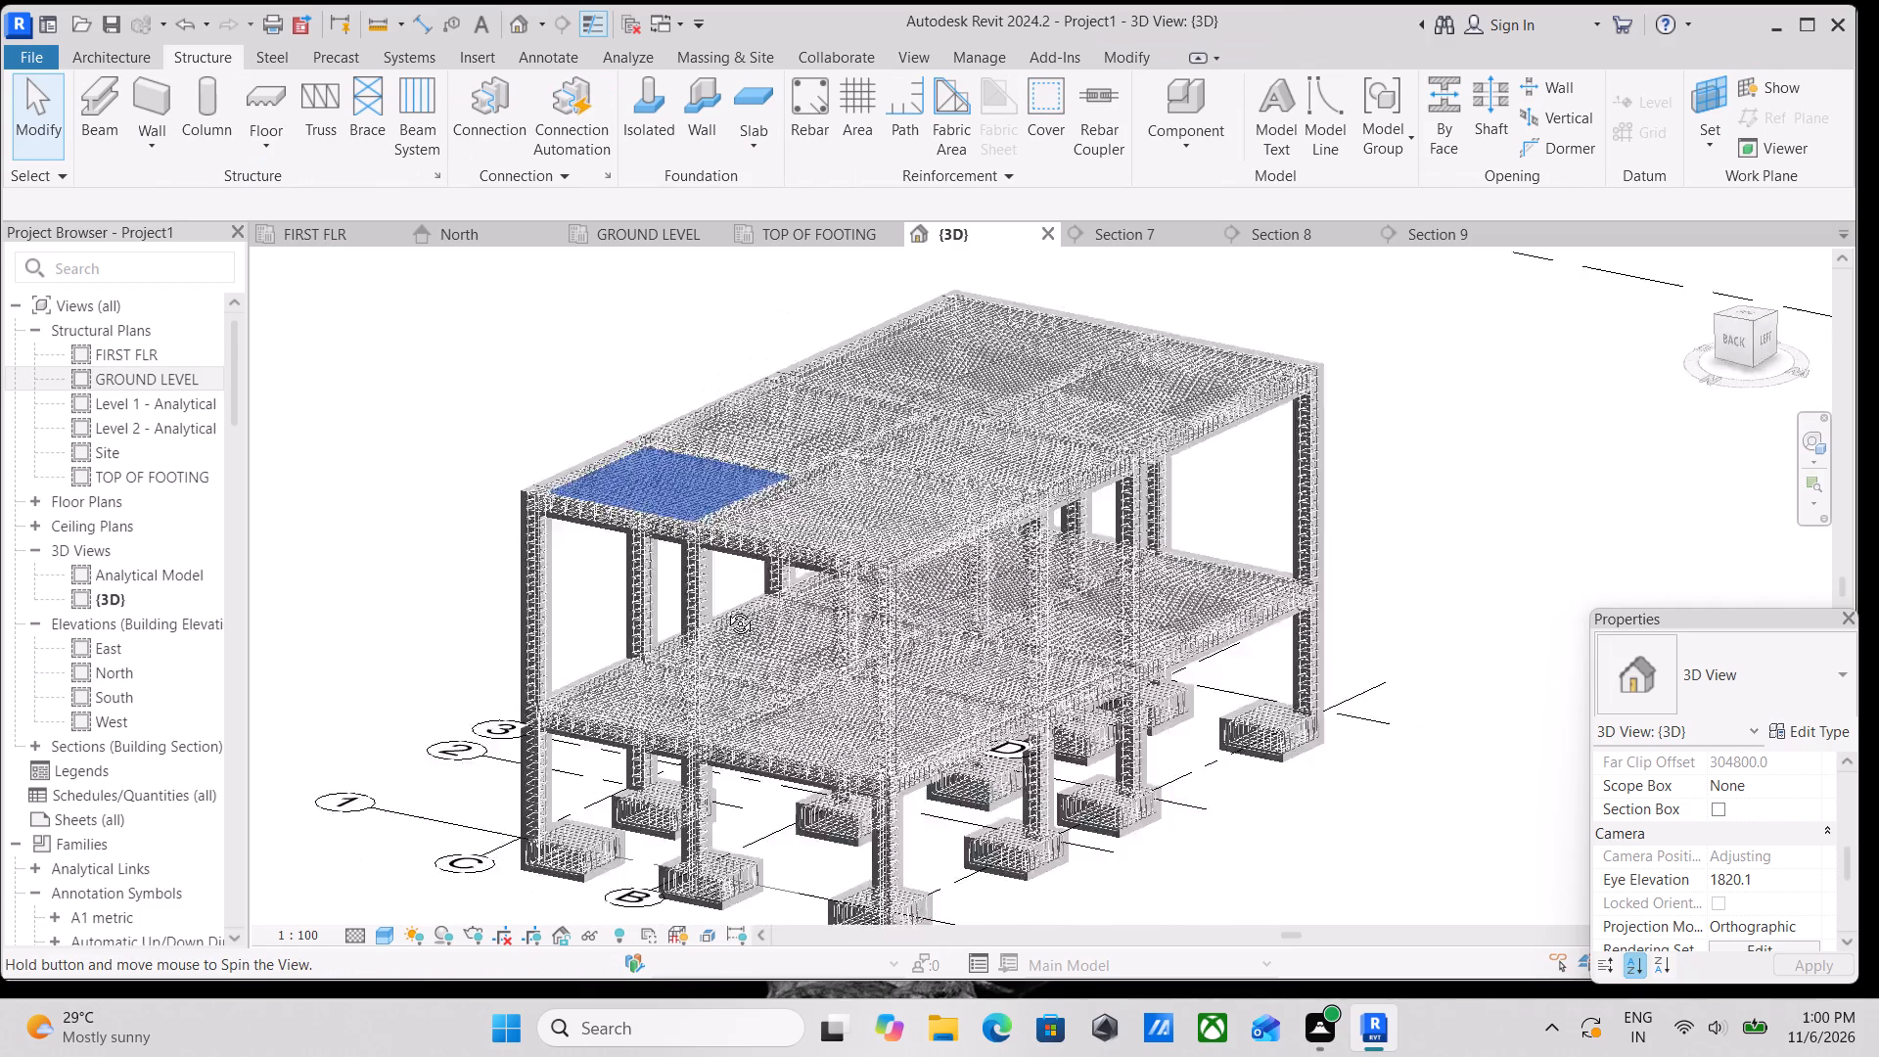
middle_click_drag(725, 609, 640, 603, "shift")
scroll(1259, 706, "up", 7)
scroll(1118, 535, "up", 3)
middle_click_drag(1123, 529, 1150, 680)
scroll(1150, 680, "up", 1)
middle_click_drag(913, 527, 918, 676)
scroll(911, 576, "down", 8)
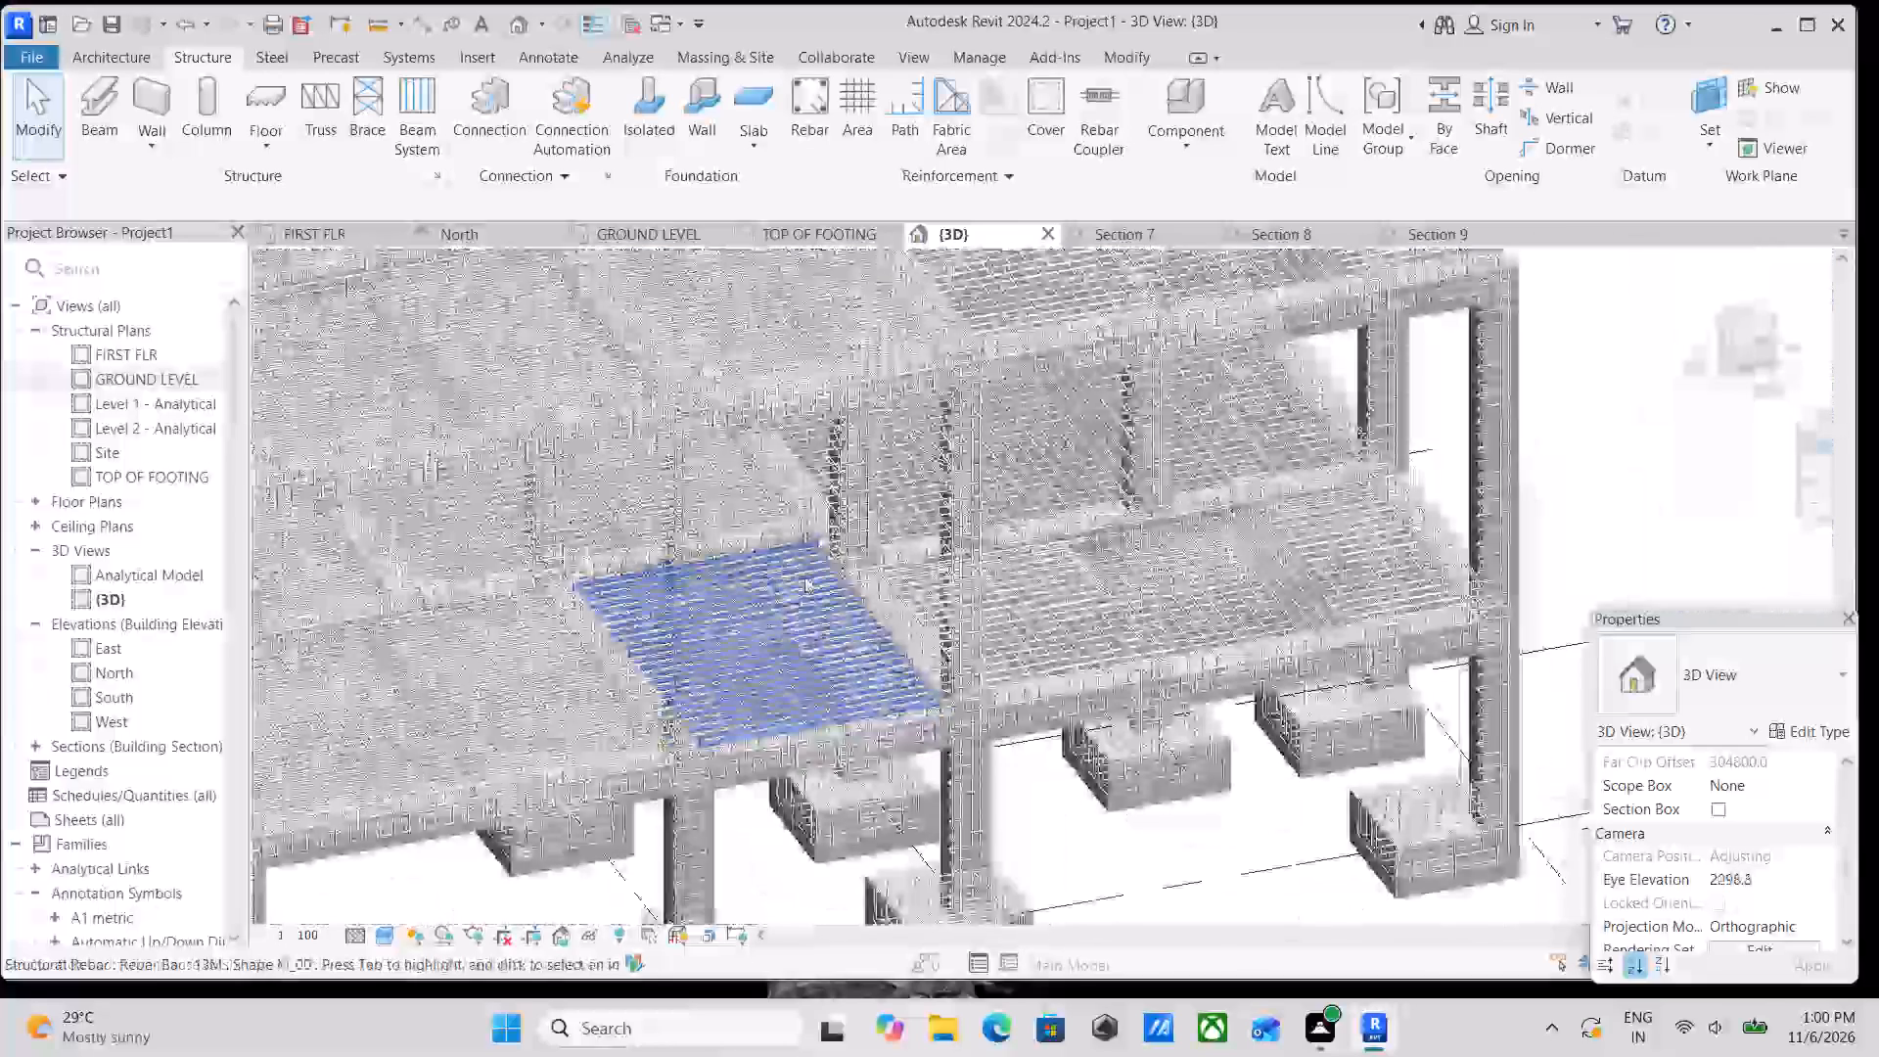
middle_click_drag(804, 576, 1131, 576)
scroll(816, 603, "down", 1)
middle_click_drag(816, 603, 860, 472)
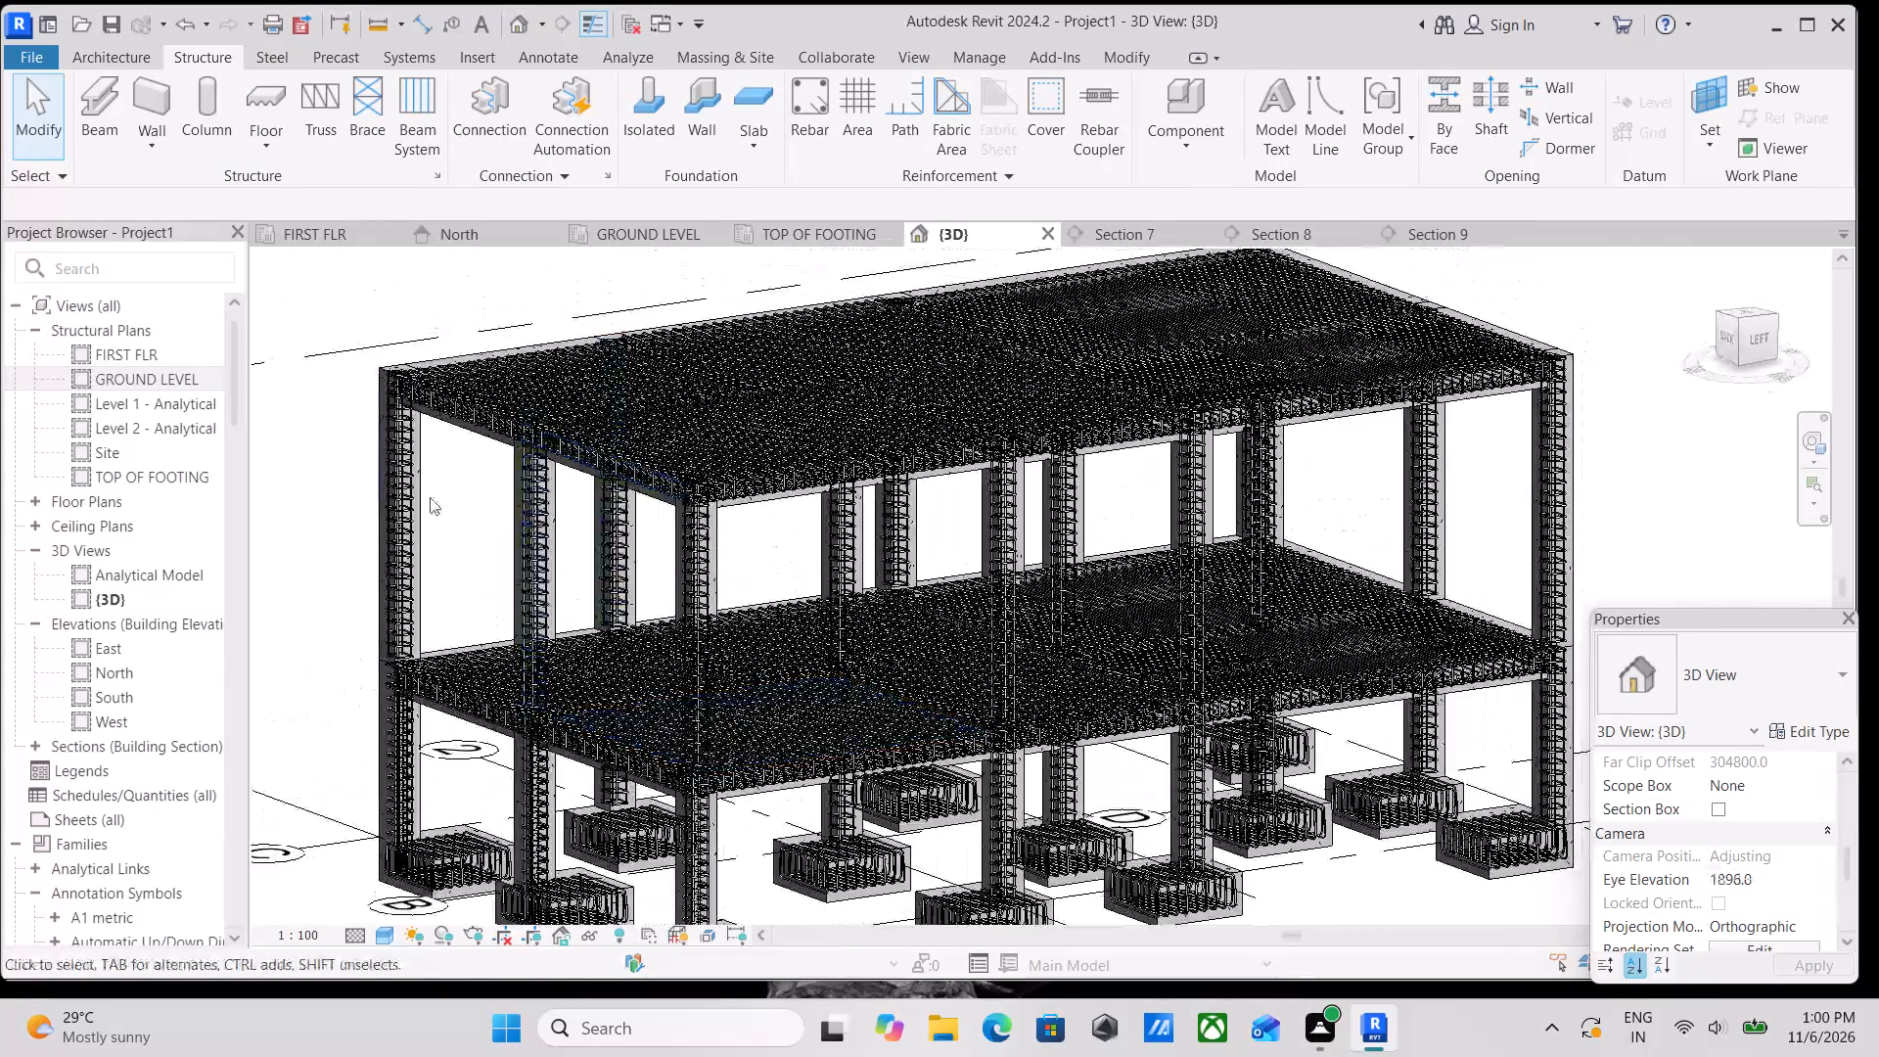
Select all 13M rebar instances, starting from an upper corner column's M_T1 ties, and temporarily hide them in the 3D view.
scroll(350, 500, "up", 3)
scroll(525, 588, "up", 1)
middle_click_drag(525, 588, 846, 548)
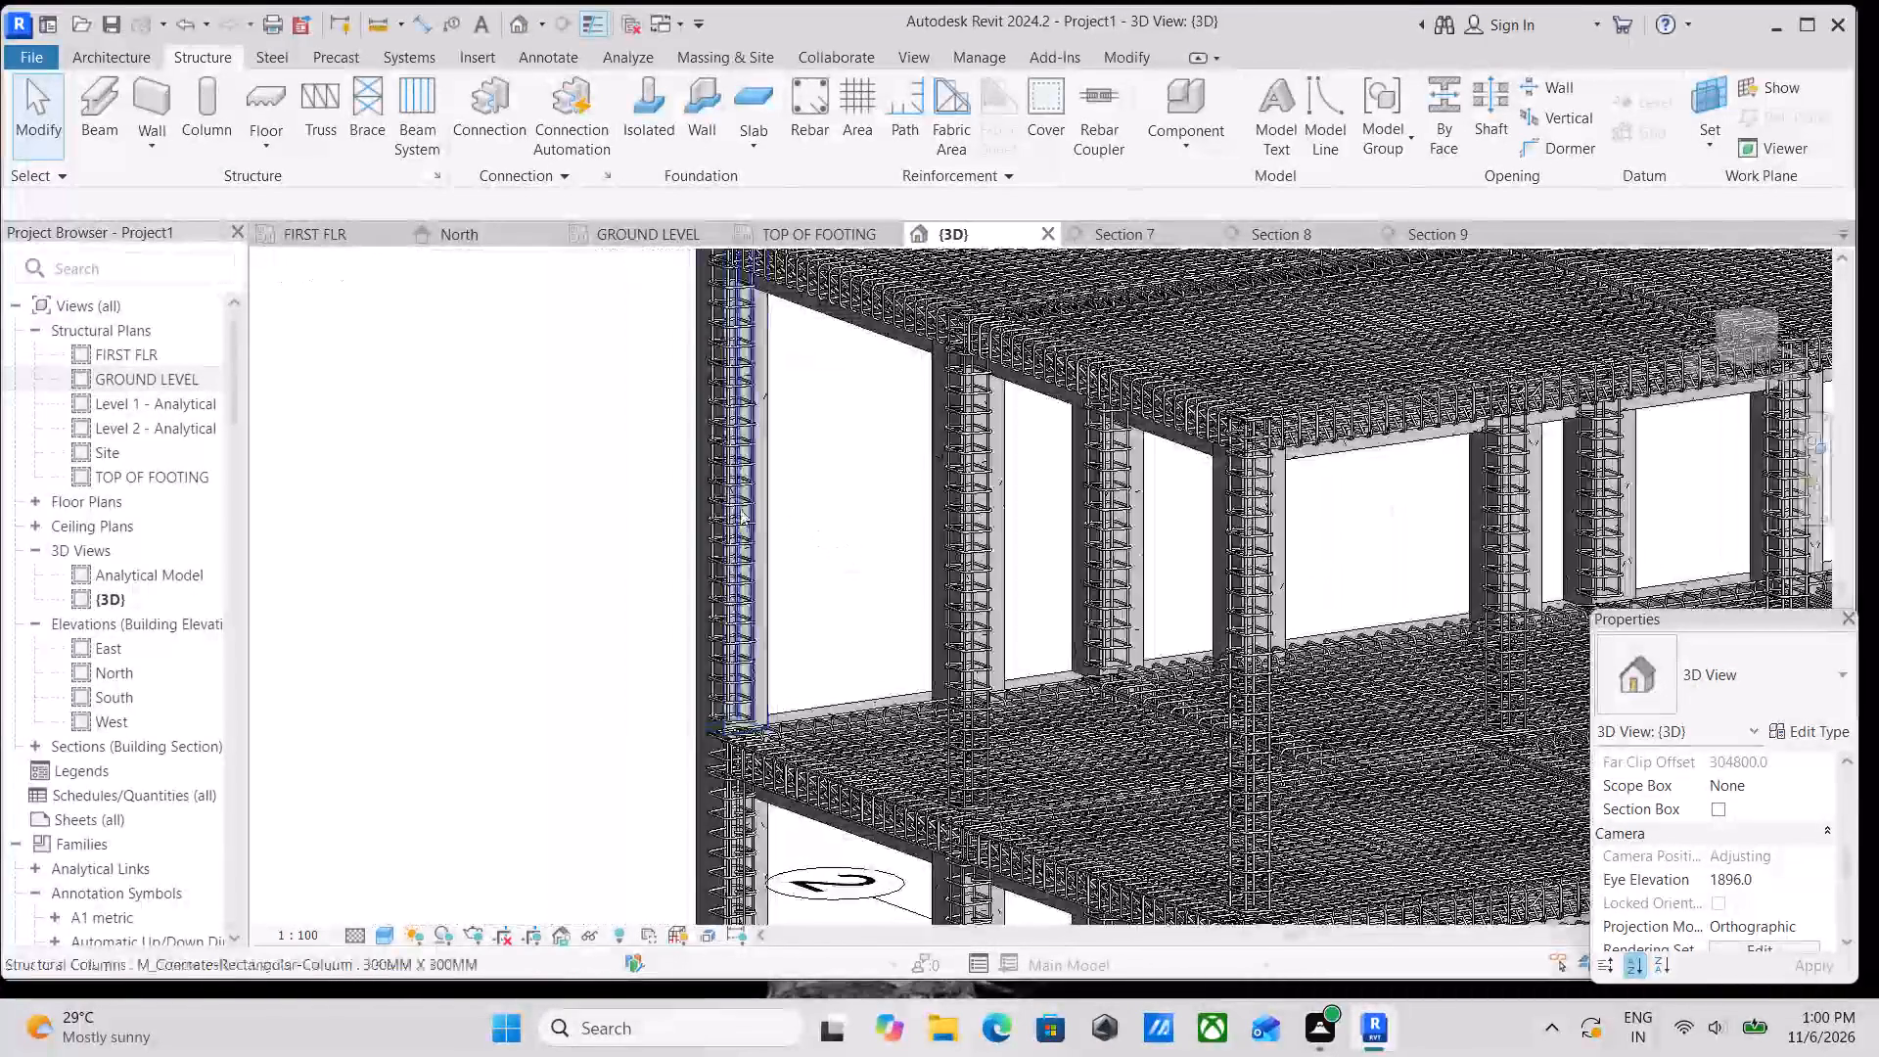
left_click(740, 509)
type("sa")
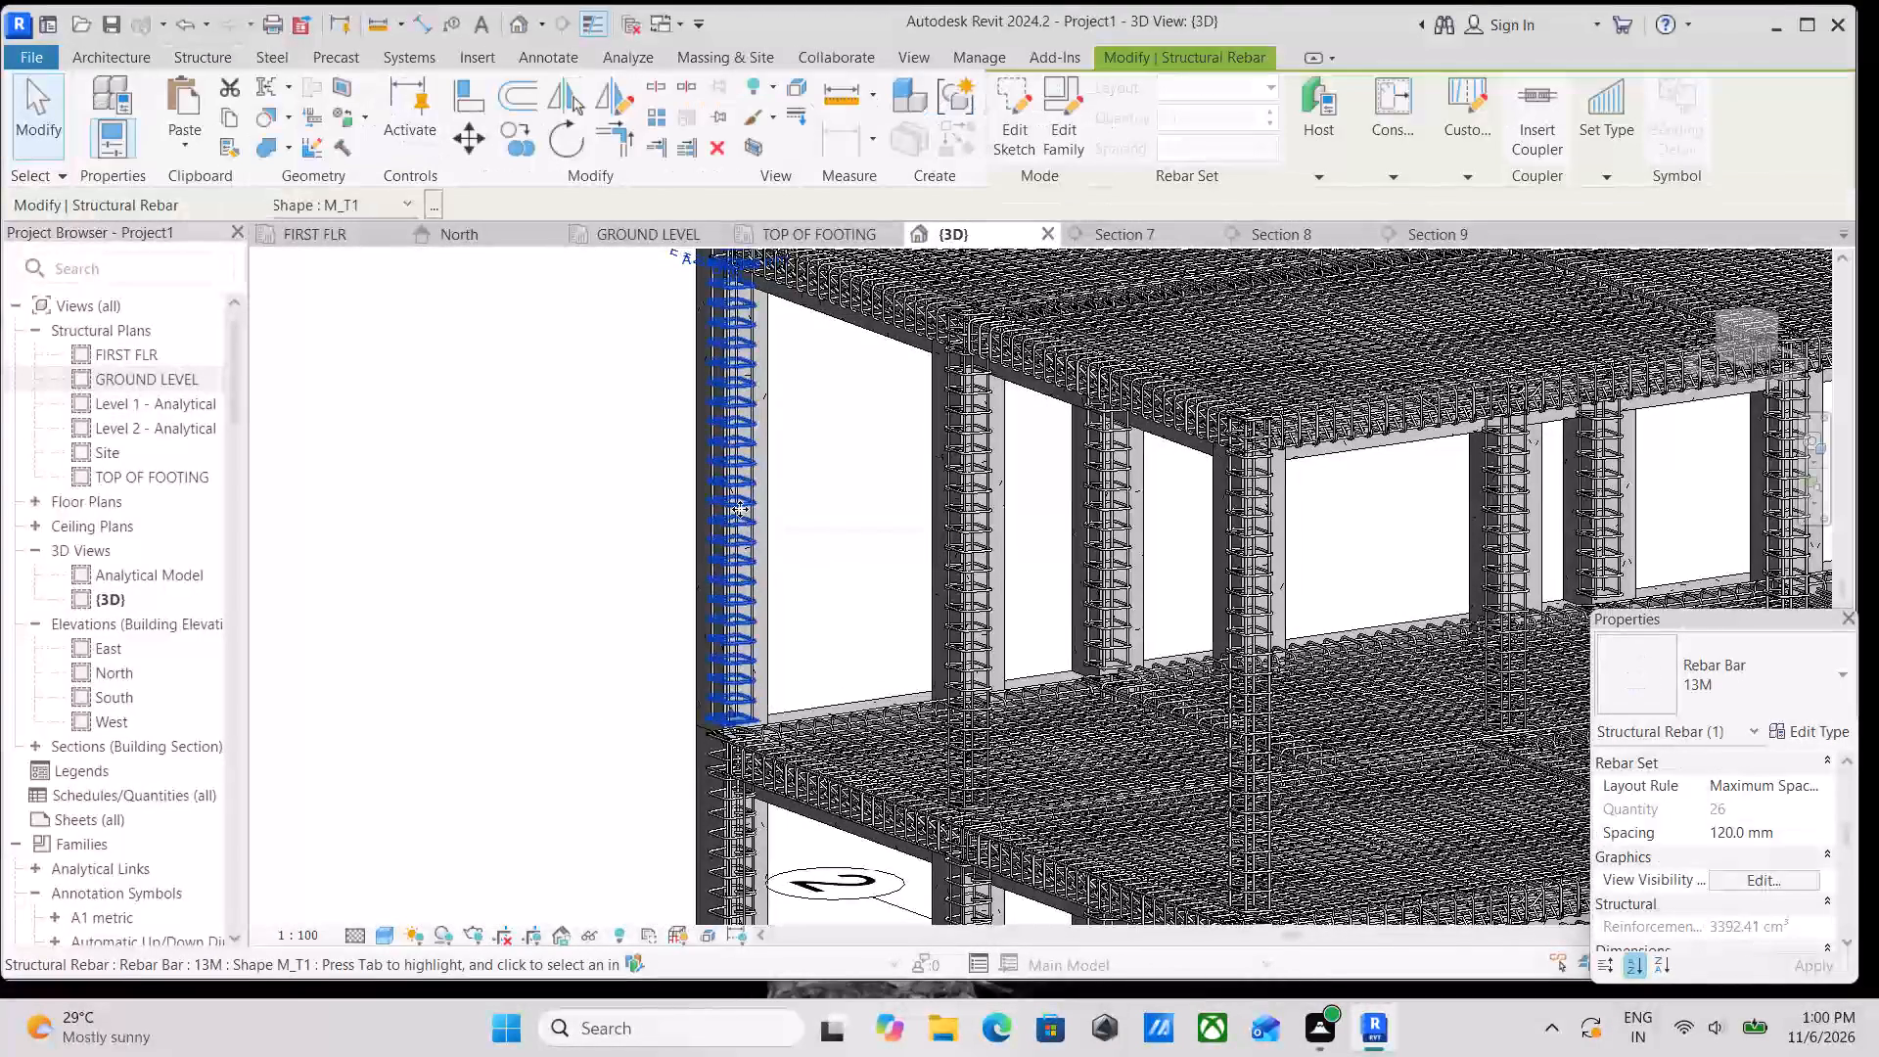
scroll(740, 509, "down", 4)
scroll(1195, 553, "down", 3)
middle_click_drag(1236, 559, 1190, 599)
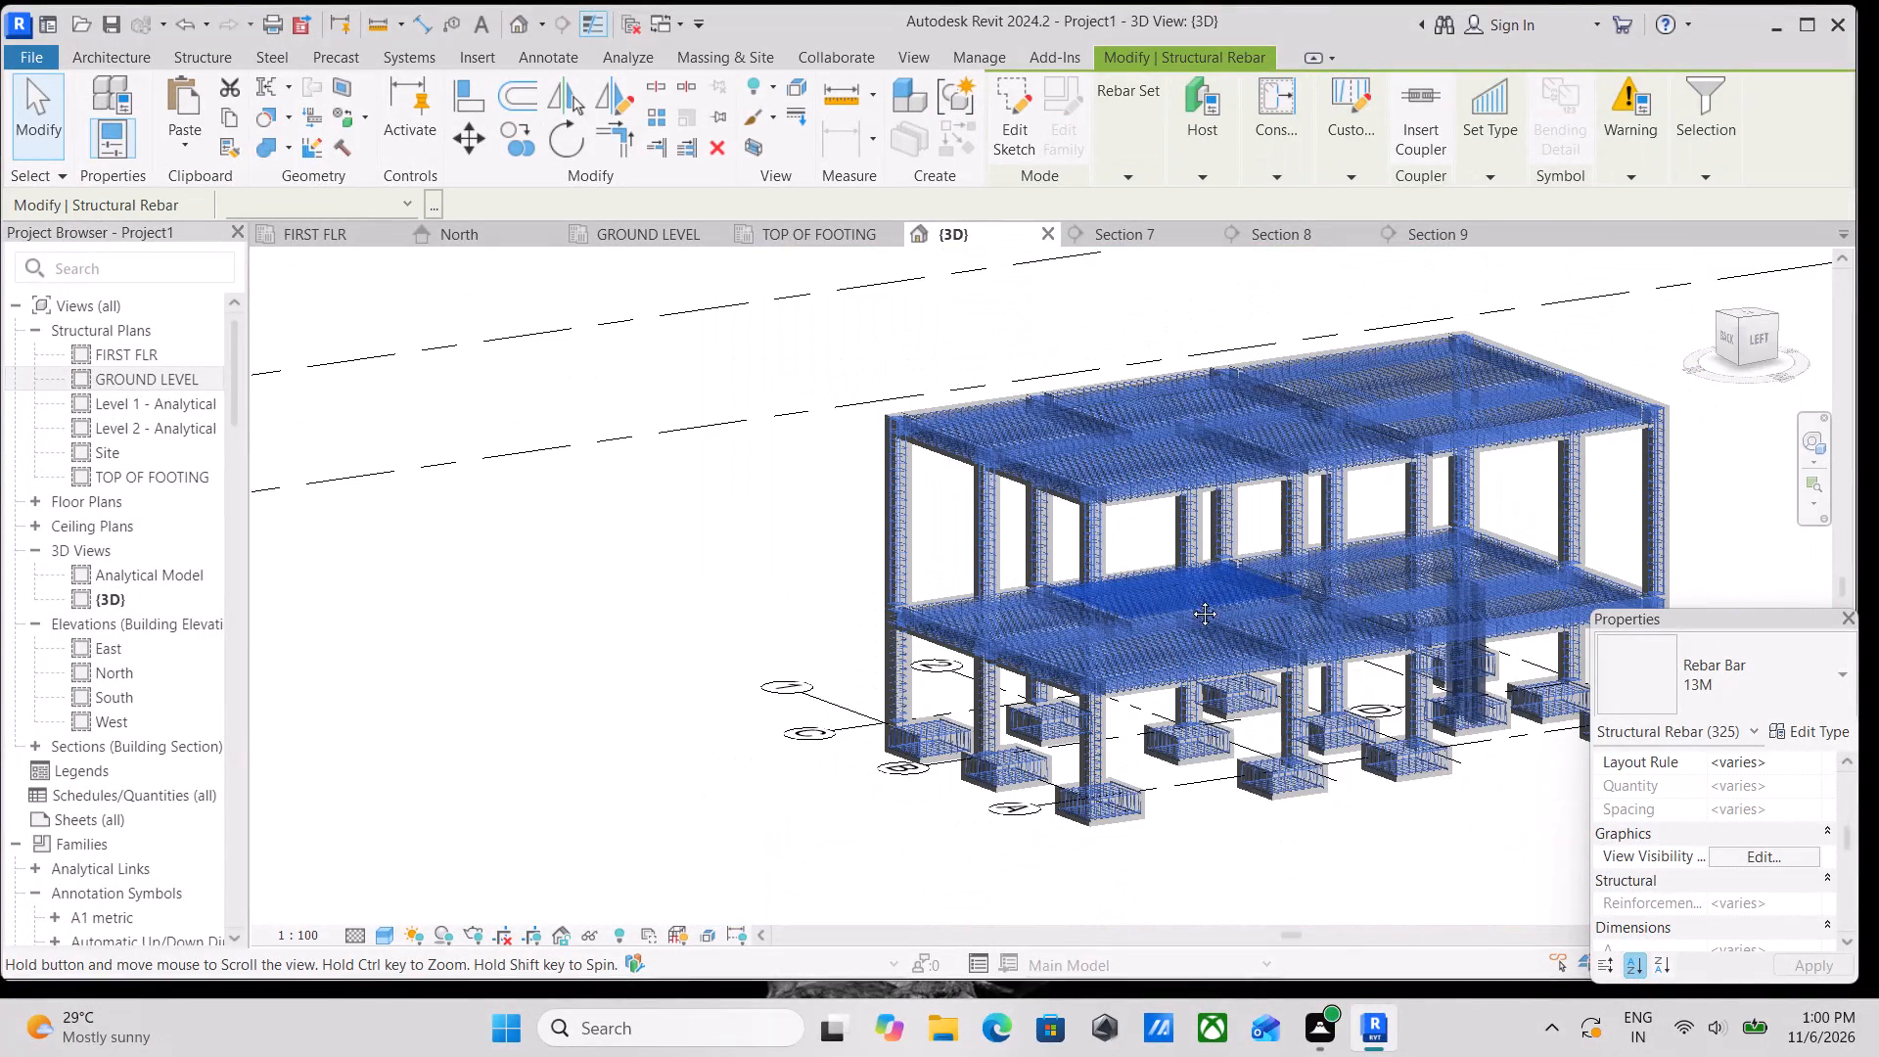
middle_click_drag(1190, 599, 1100, 653)
type("hh")
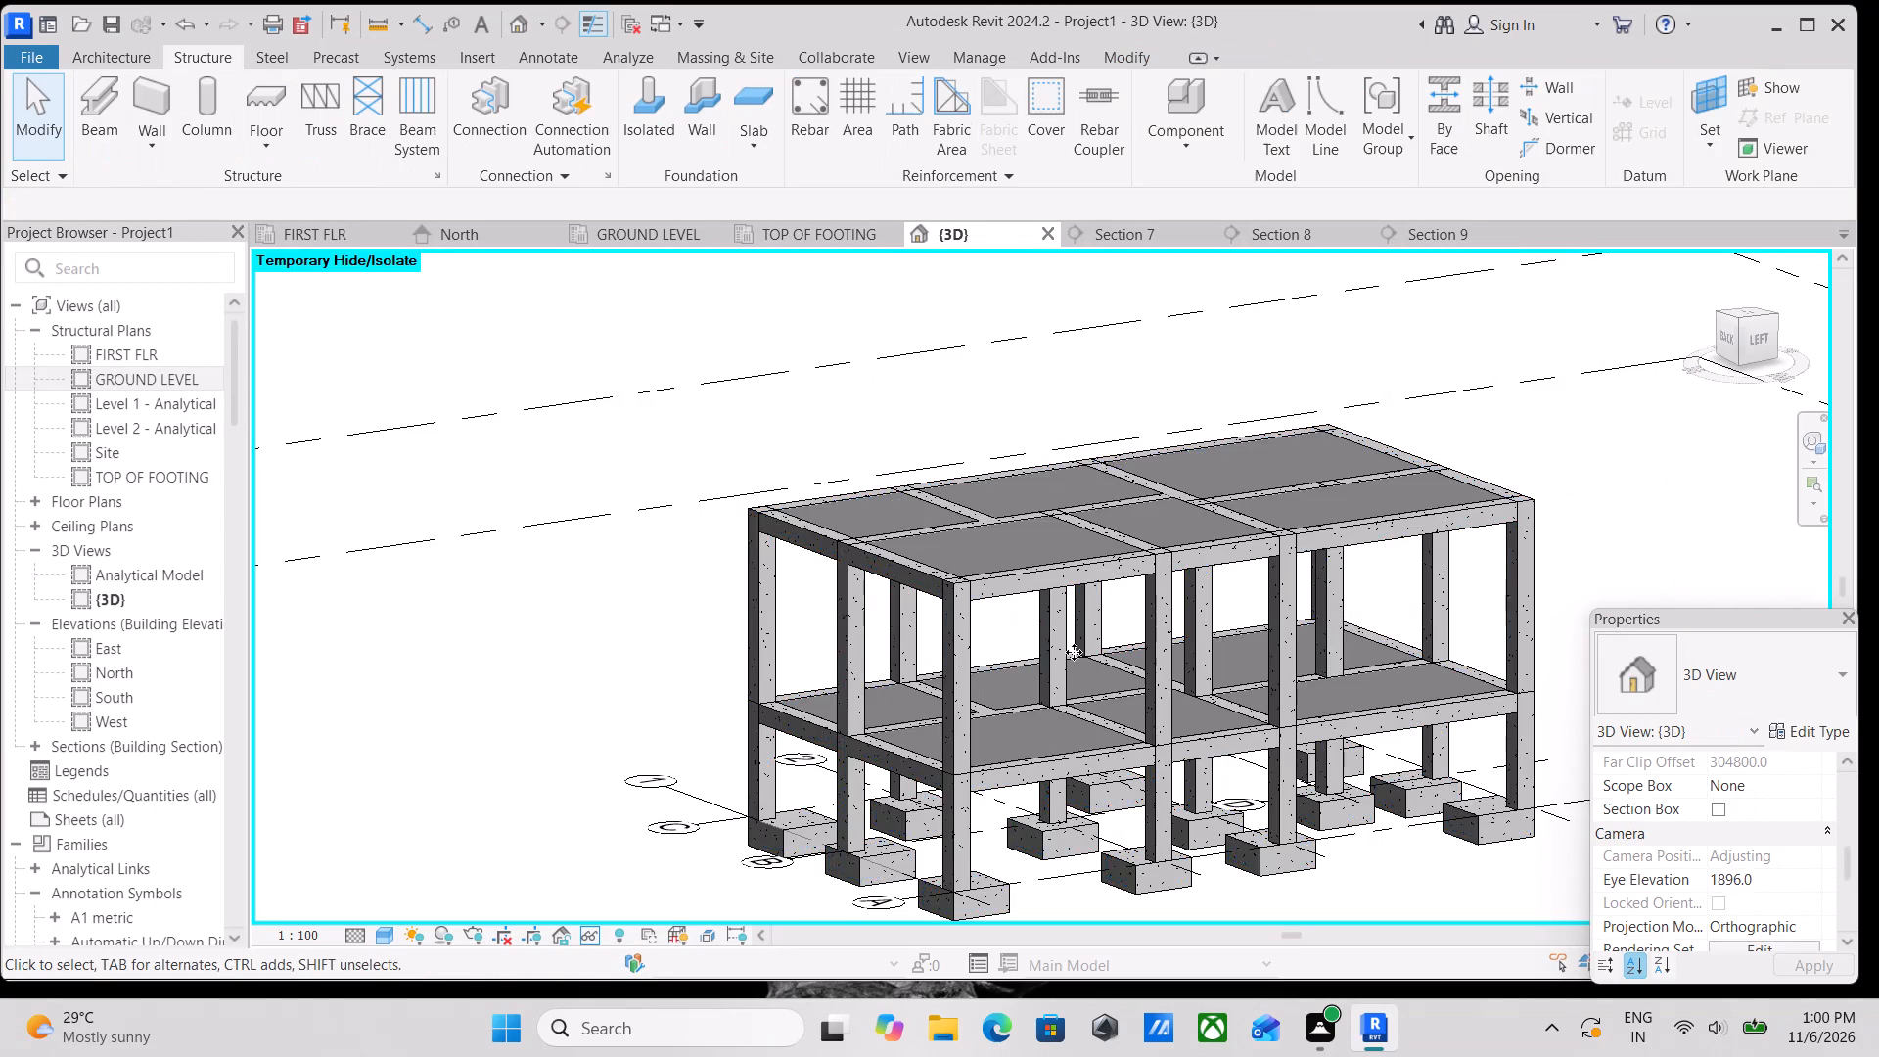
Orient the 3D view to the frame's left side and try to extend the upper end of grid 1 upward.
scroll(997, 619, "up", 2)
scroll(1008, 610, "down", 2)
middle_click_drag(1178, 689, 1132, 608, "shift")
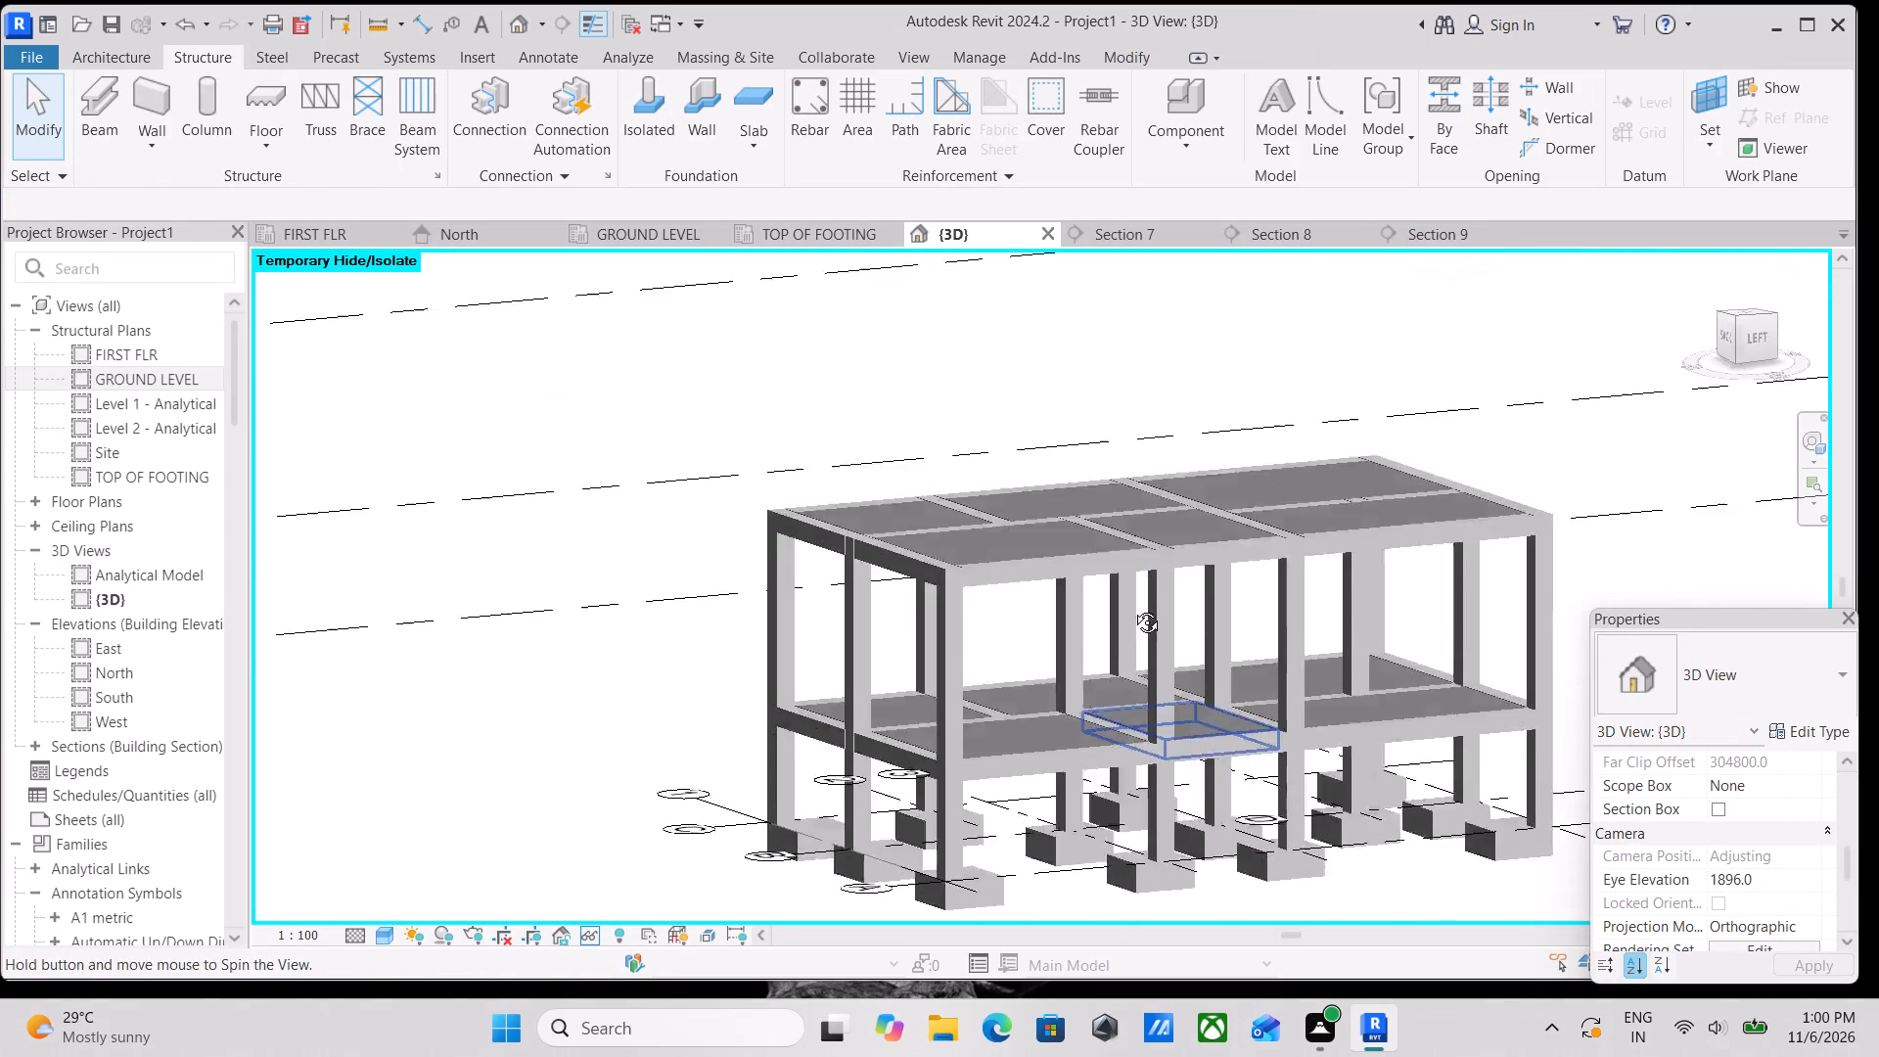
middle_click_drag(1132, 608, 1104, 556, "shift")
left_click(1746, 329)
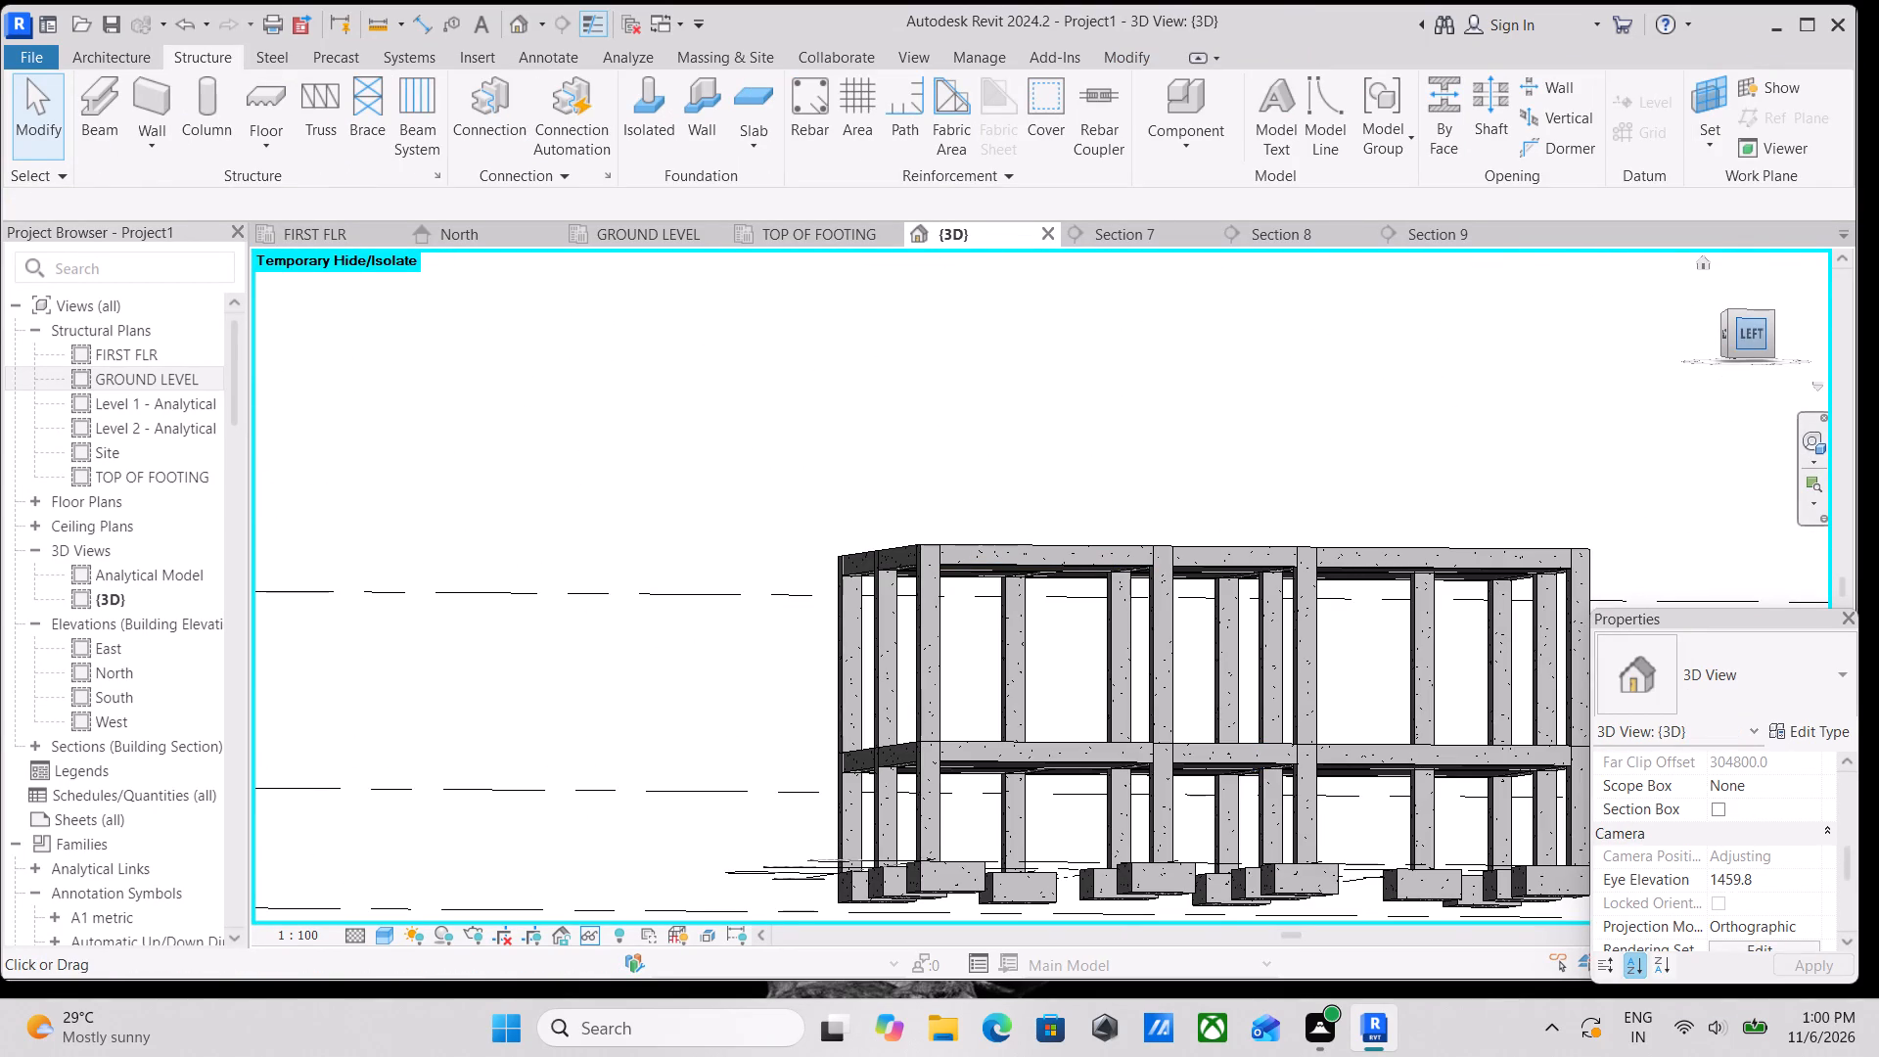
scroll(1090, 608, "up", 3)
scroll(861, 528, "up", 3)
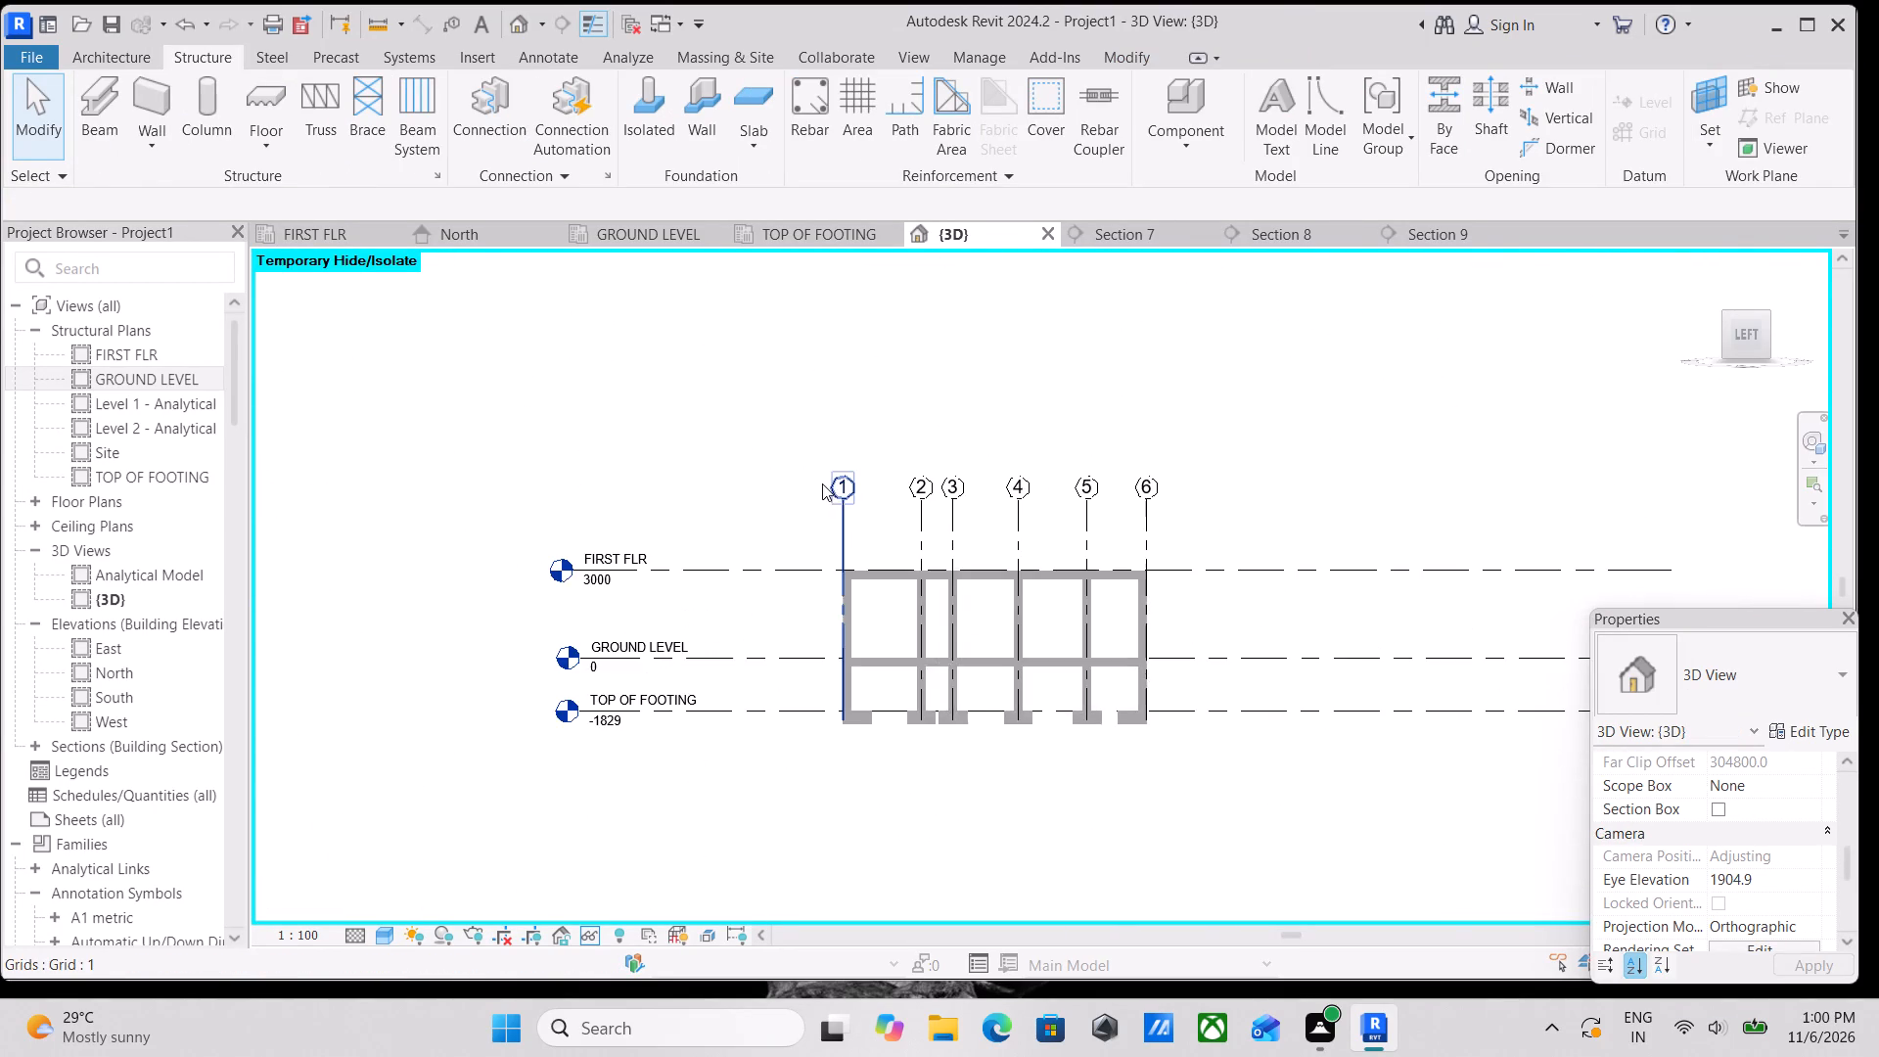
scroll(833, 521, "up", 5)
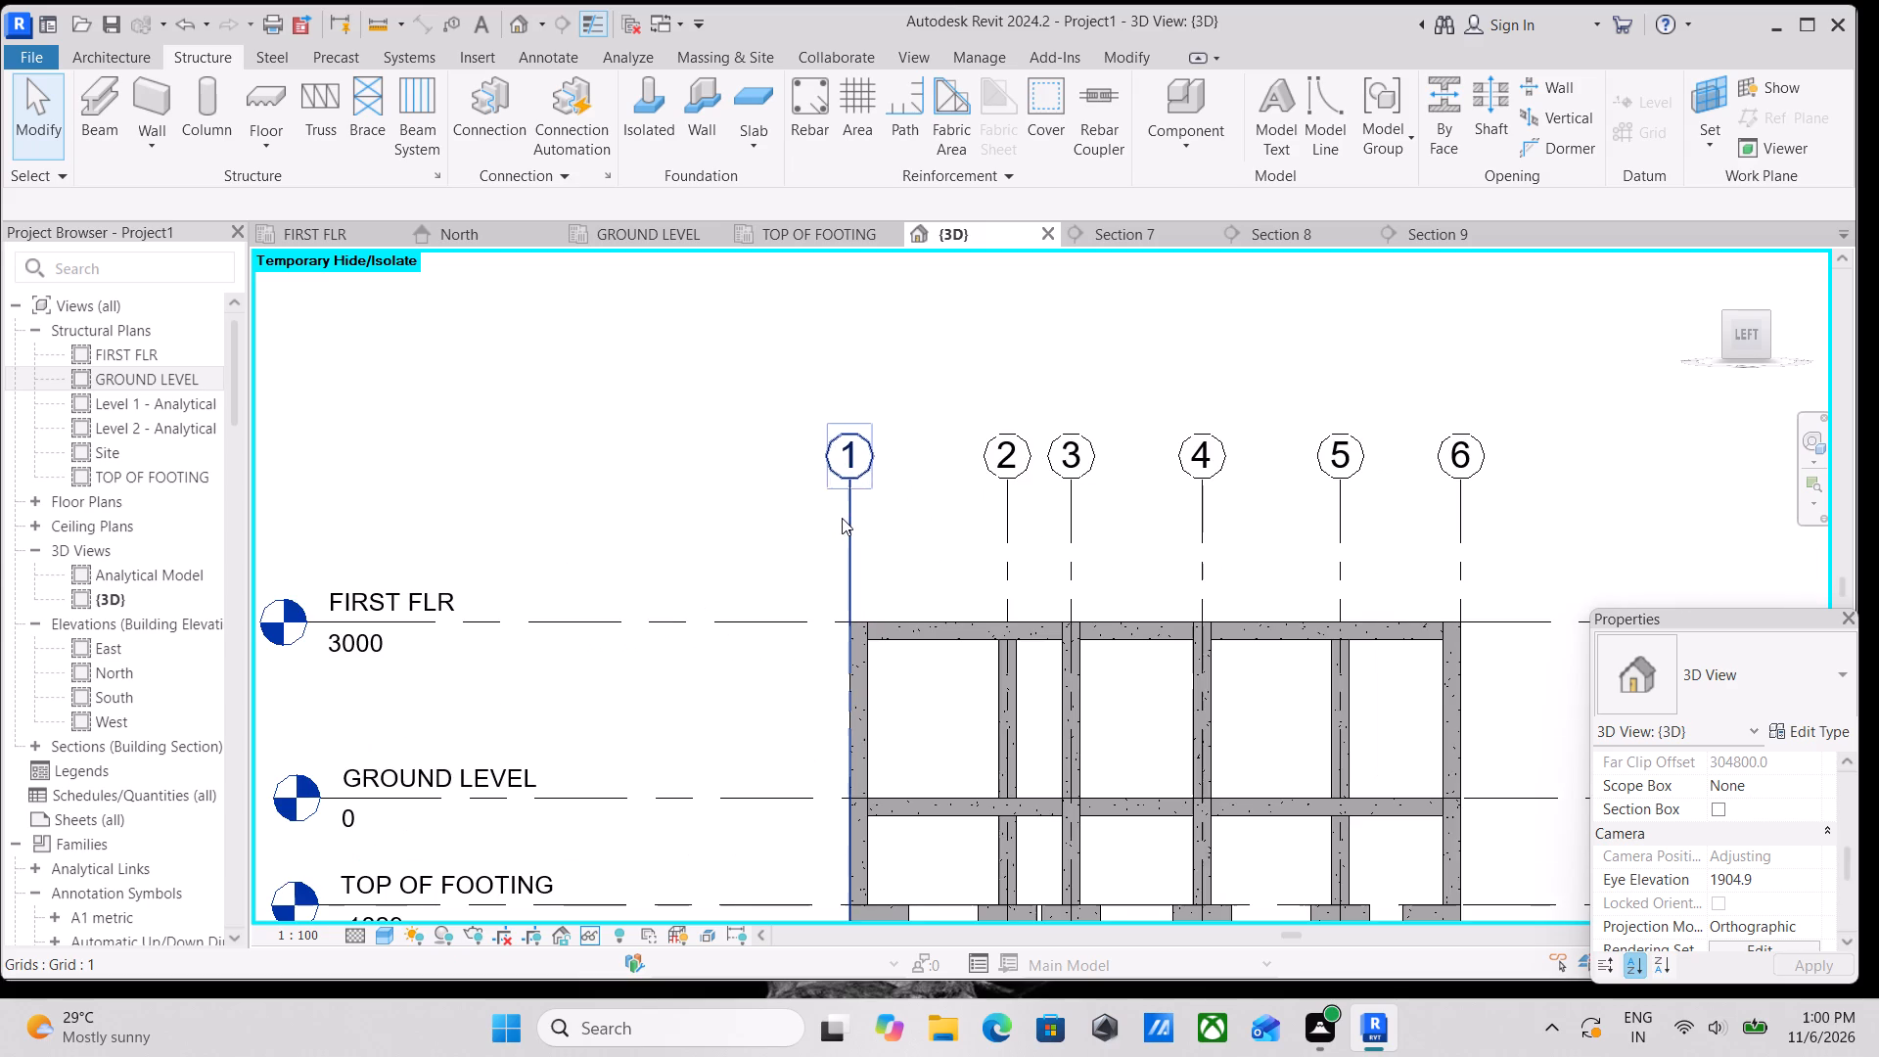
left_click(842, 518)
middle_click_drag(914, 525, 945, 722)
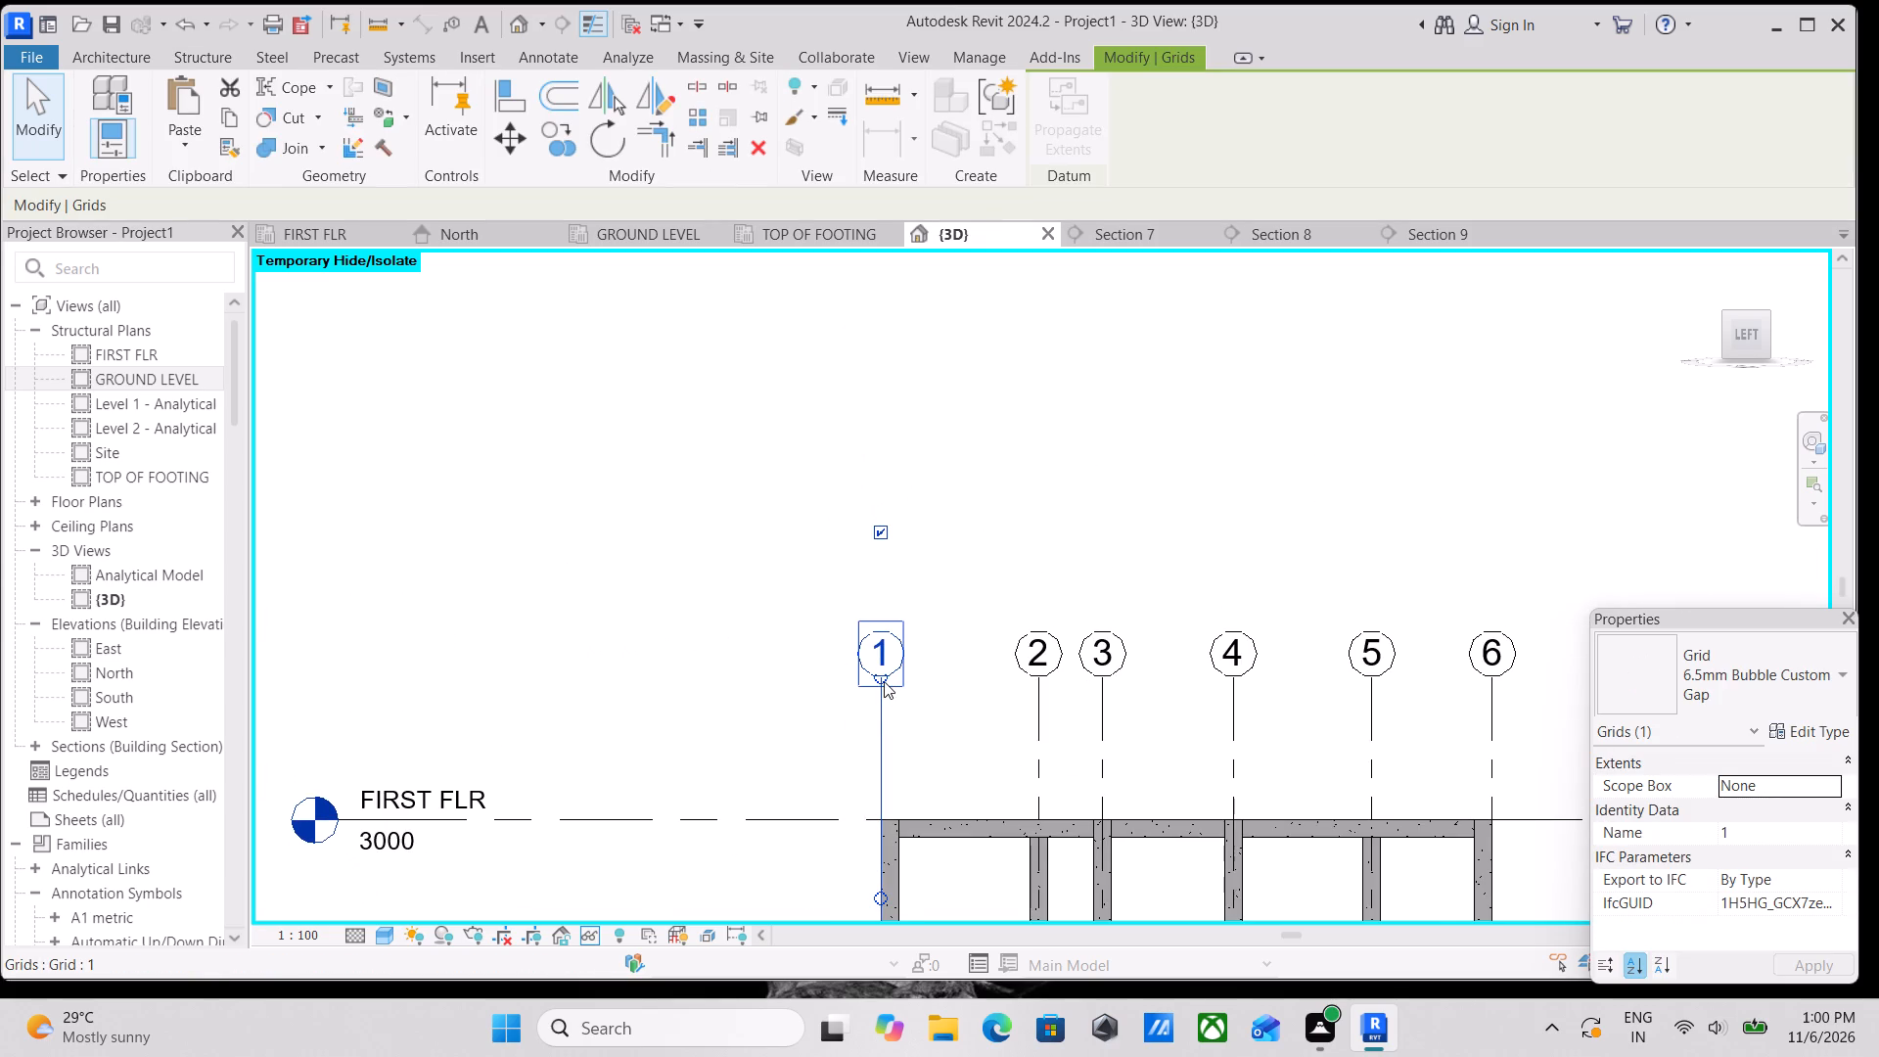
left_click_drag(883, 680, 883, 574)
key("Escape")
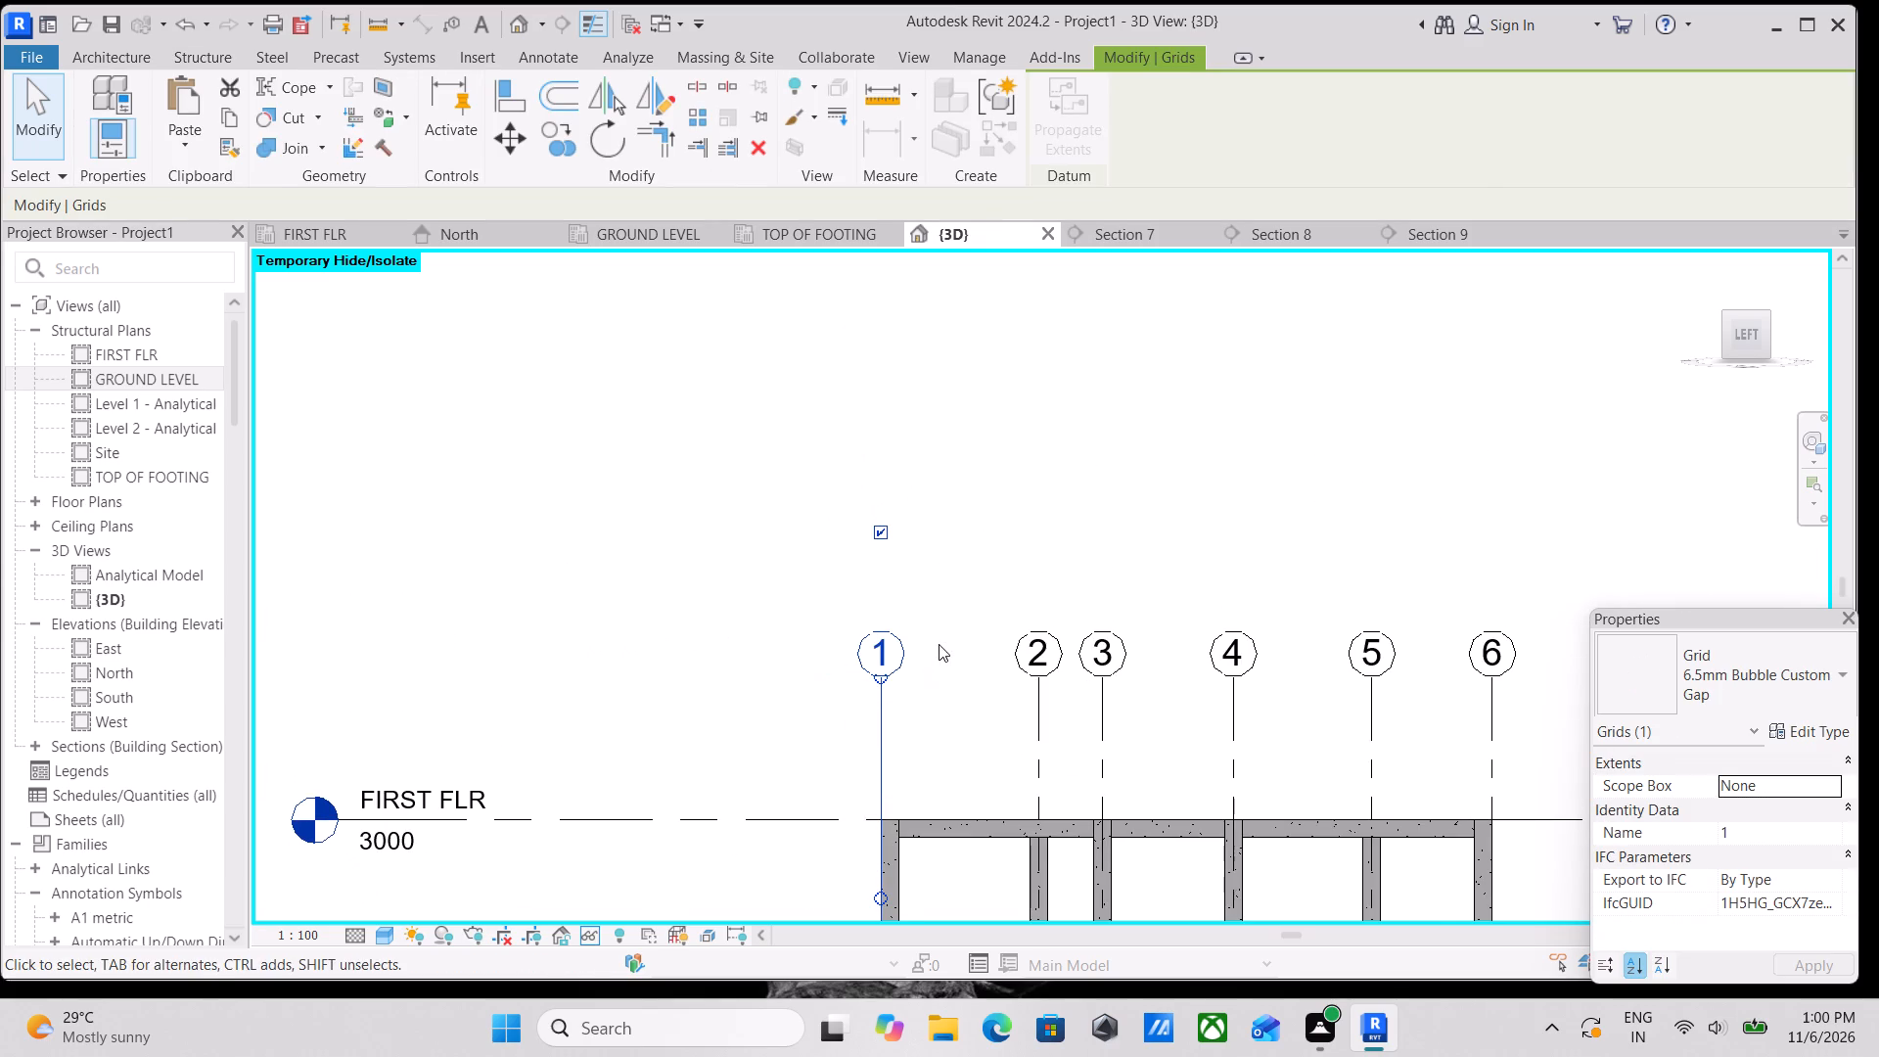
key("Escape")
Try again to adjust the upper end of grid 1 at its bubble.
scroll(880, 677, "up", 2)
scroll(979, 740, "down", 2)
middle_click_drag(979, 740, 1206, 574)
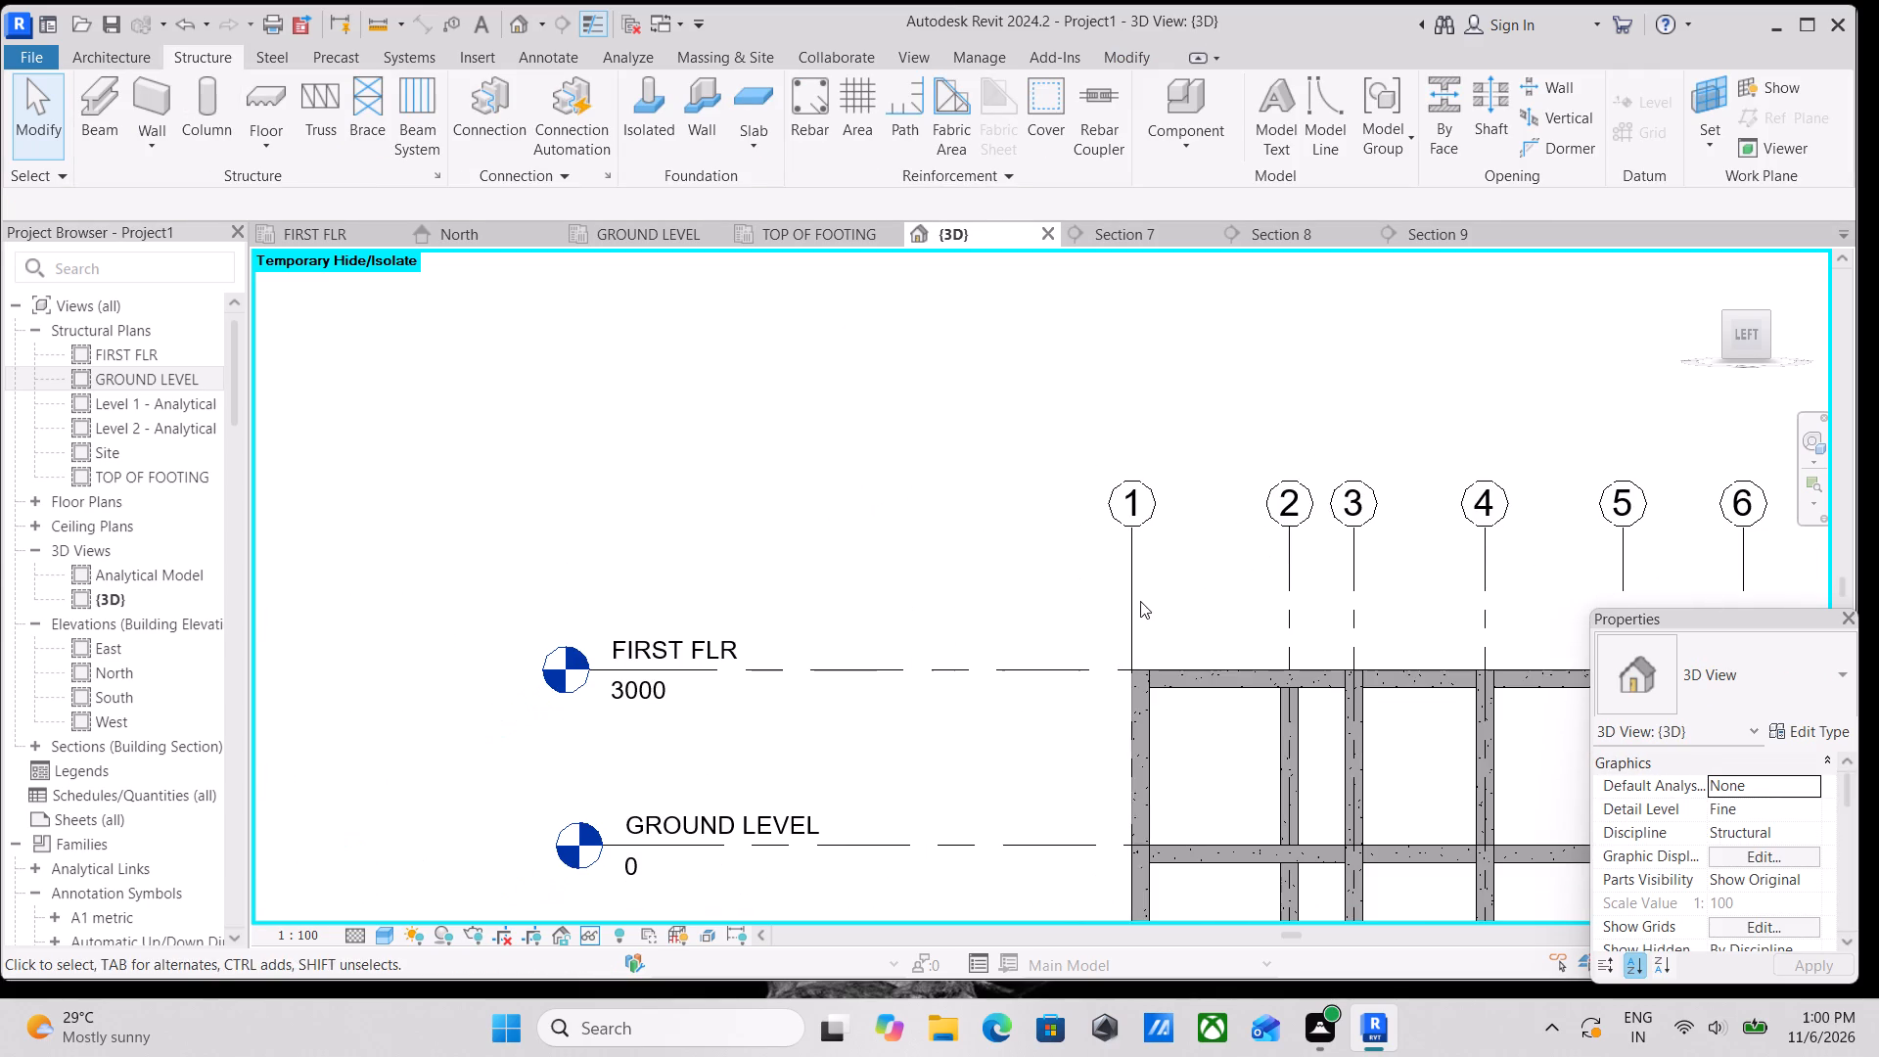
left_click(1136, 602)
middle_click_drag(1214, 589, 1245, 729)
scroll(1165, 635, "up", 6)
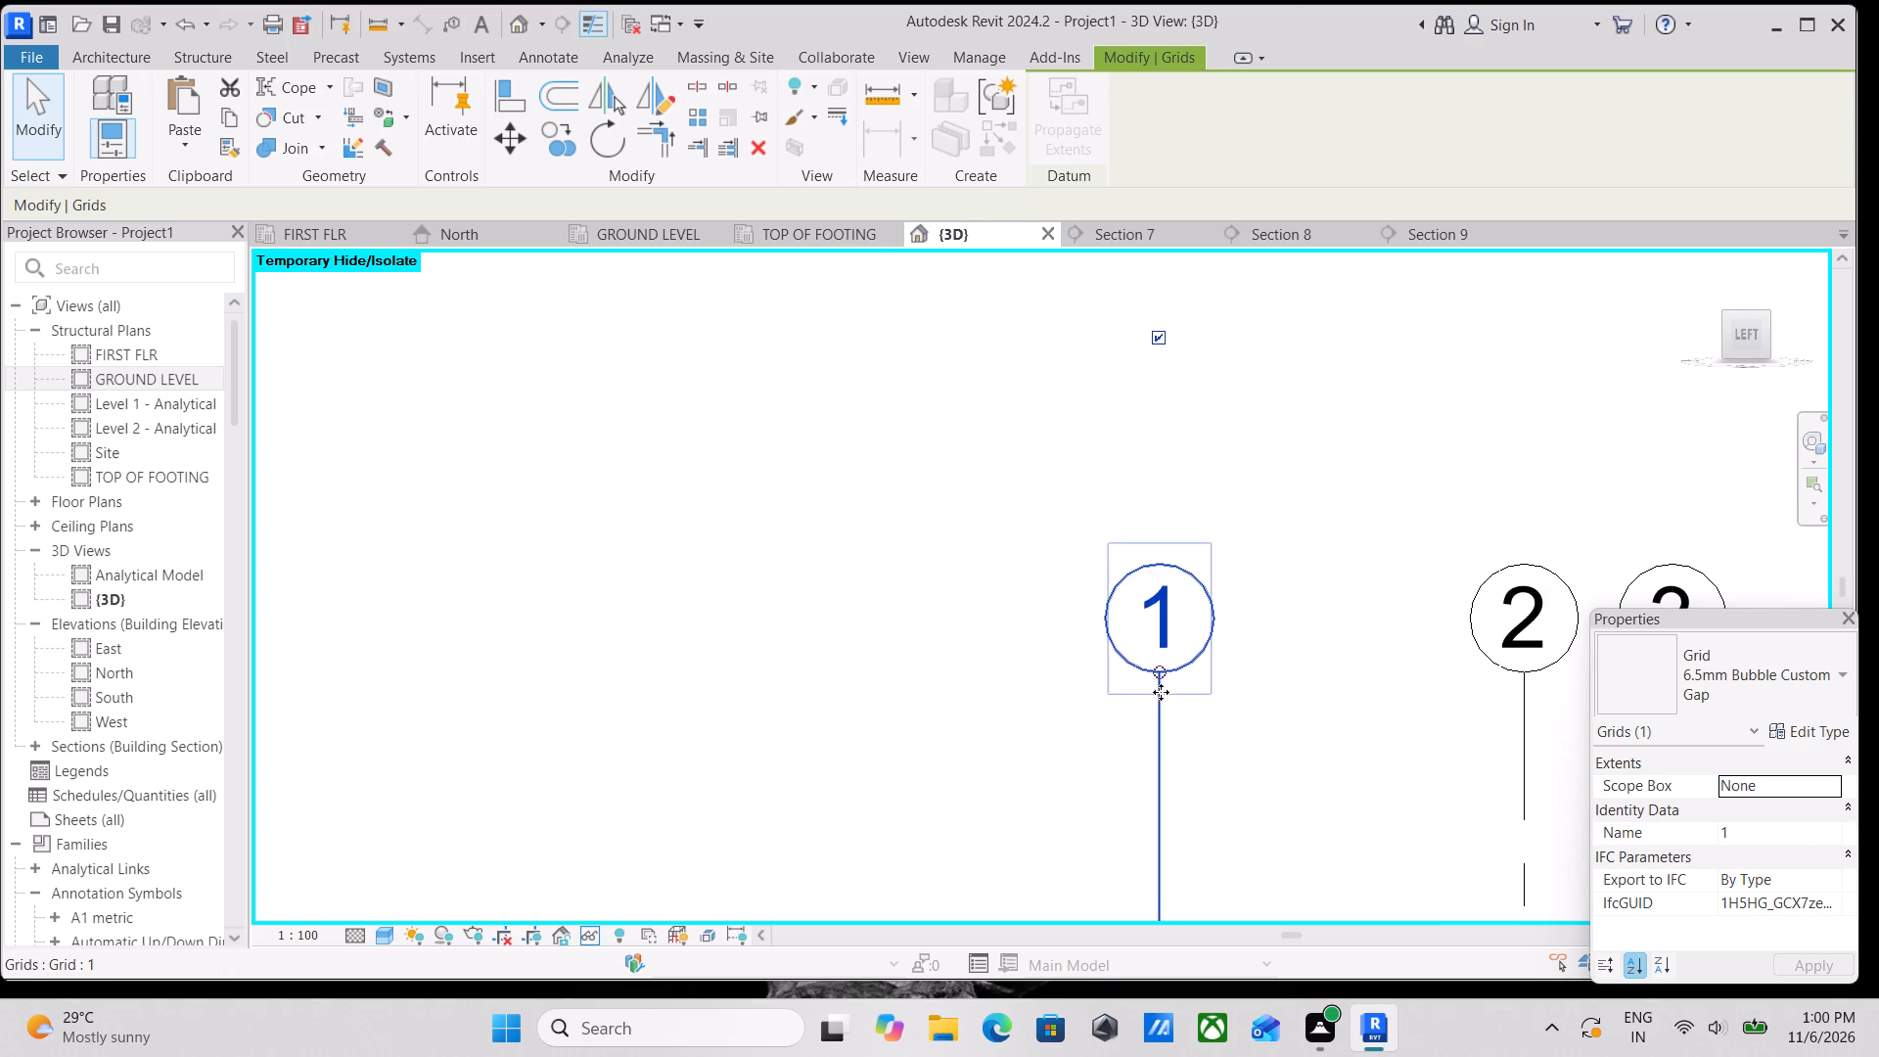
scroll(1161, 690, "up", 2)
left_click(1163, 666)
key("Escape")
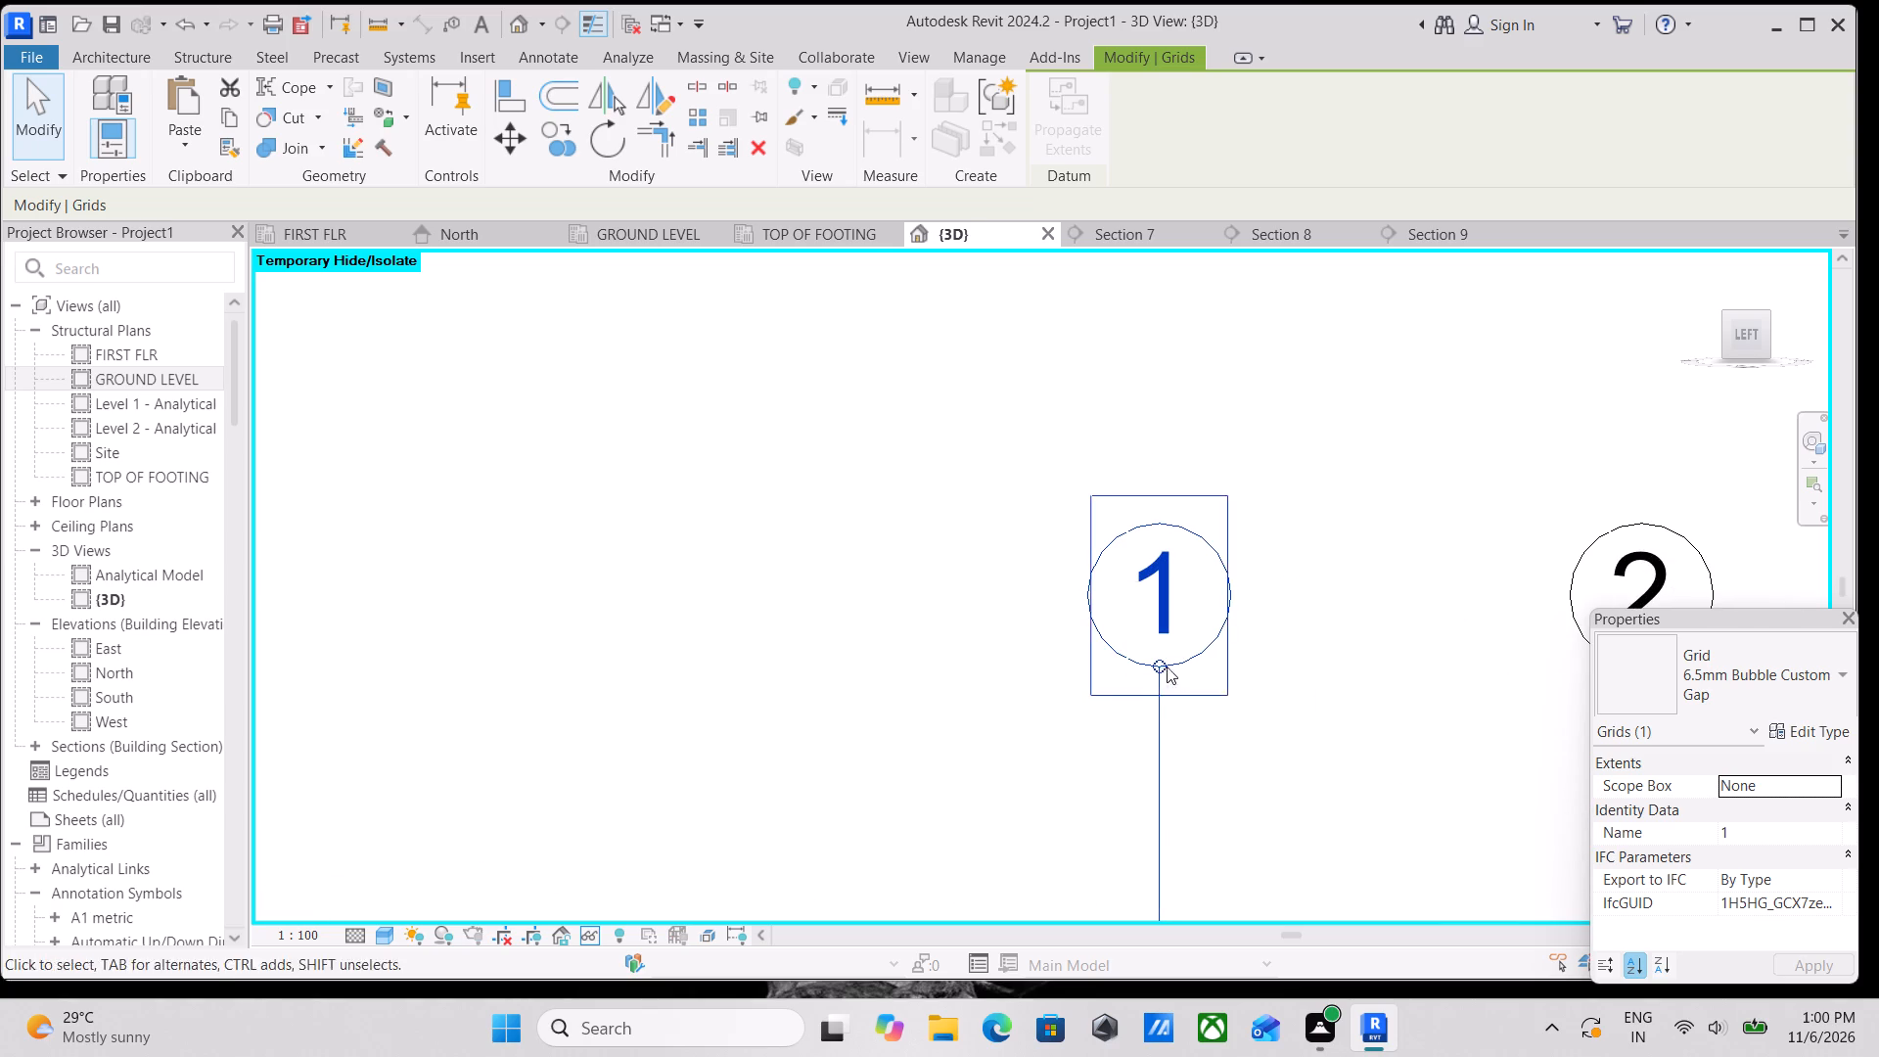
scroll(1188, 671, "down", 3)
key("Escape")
Open the North elevation showing the stair above FIRST FLR.
scroll(1242, 686, "down", 3)
middle_click_drag(1242, 686, 961, 555)
scroll(1043, 629, "down", 5)
middle_click_drag(1071, 653, 1077, 674)
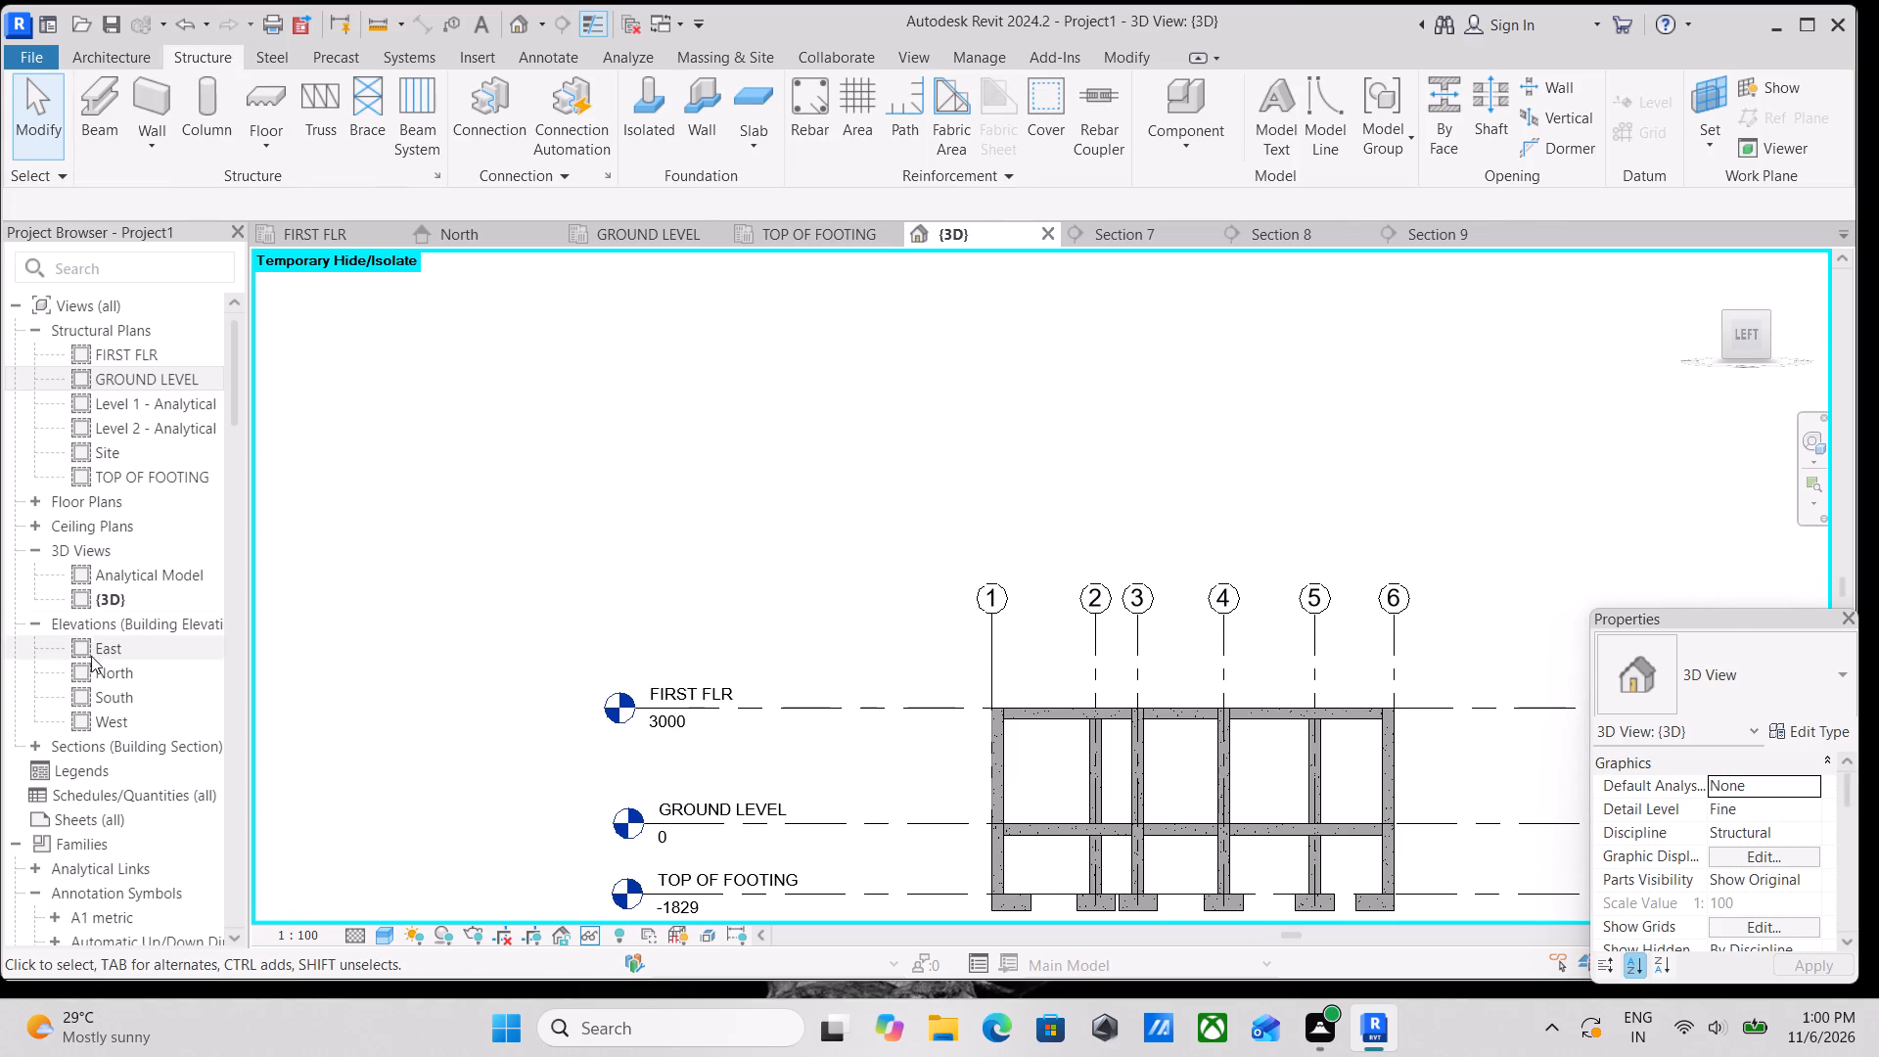
double_click(124, 664)
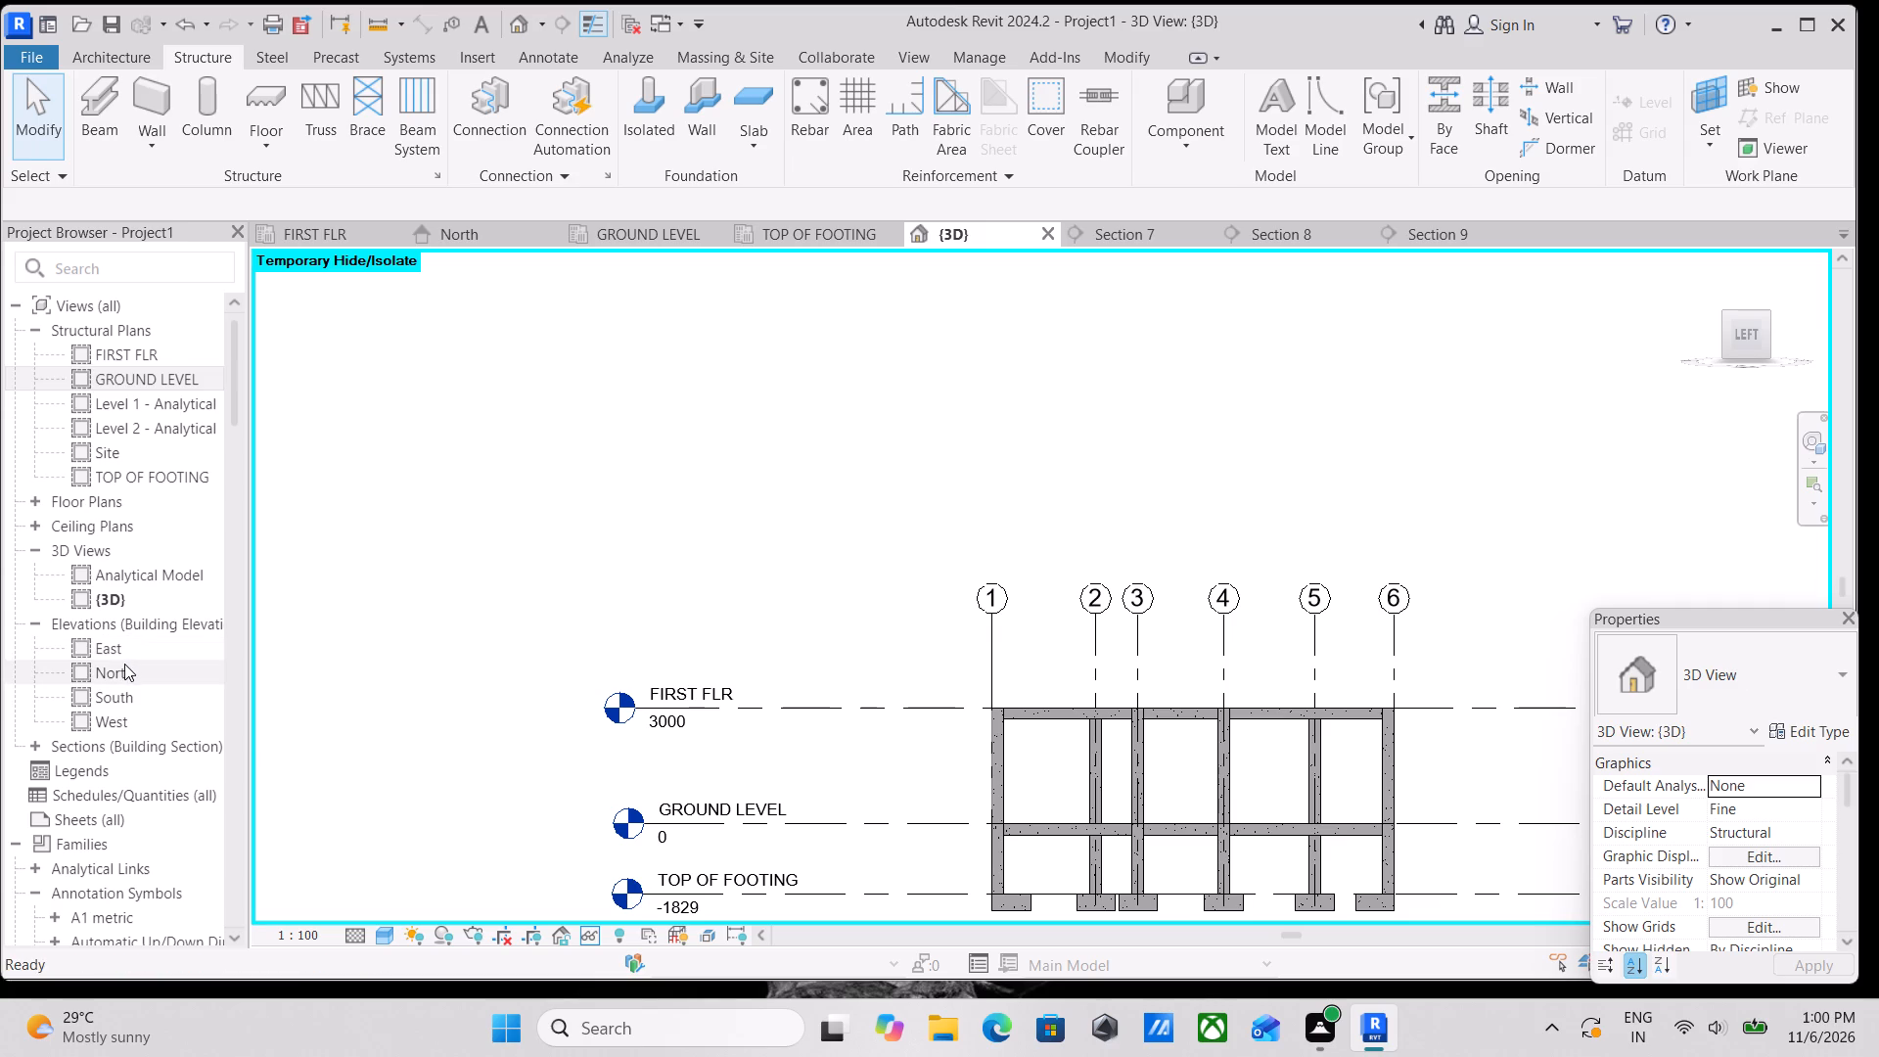
scroll(719, 653, "down", 3)
middle_click_drag(719, 653, 790, 936)
scroll(768, 698, "down", 1)
middle_click_drag(768, 698, 806, 794)
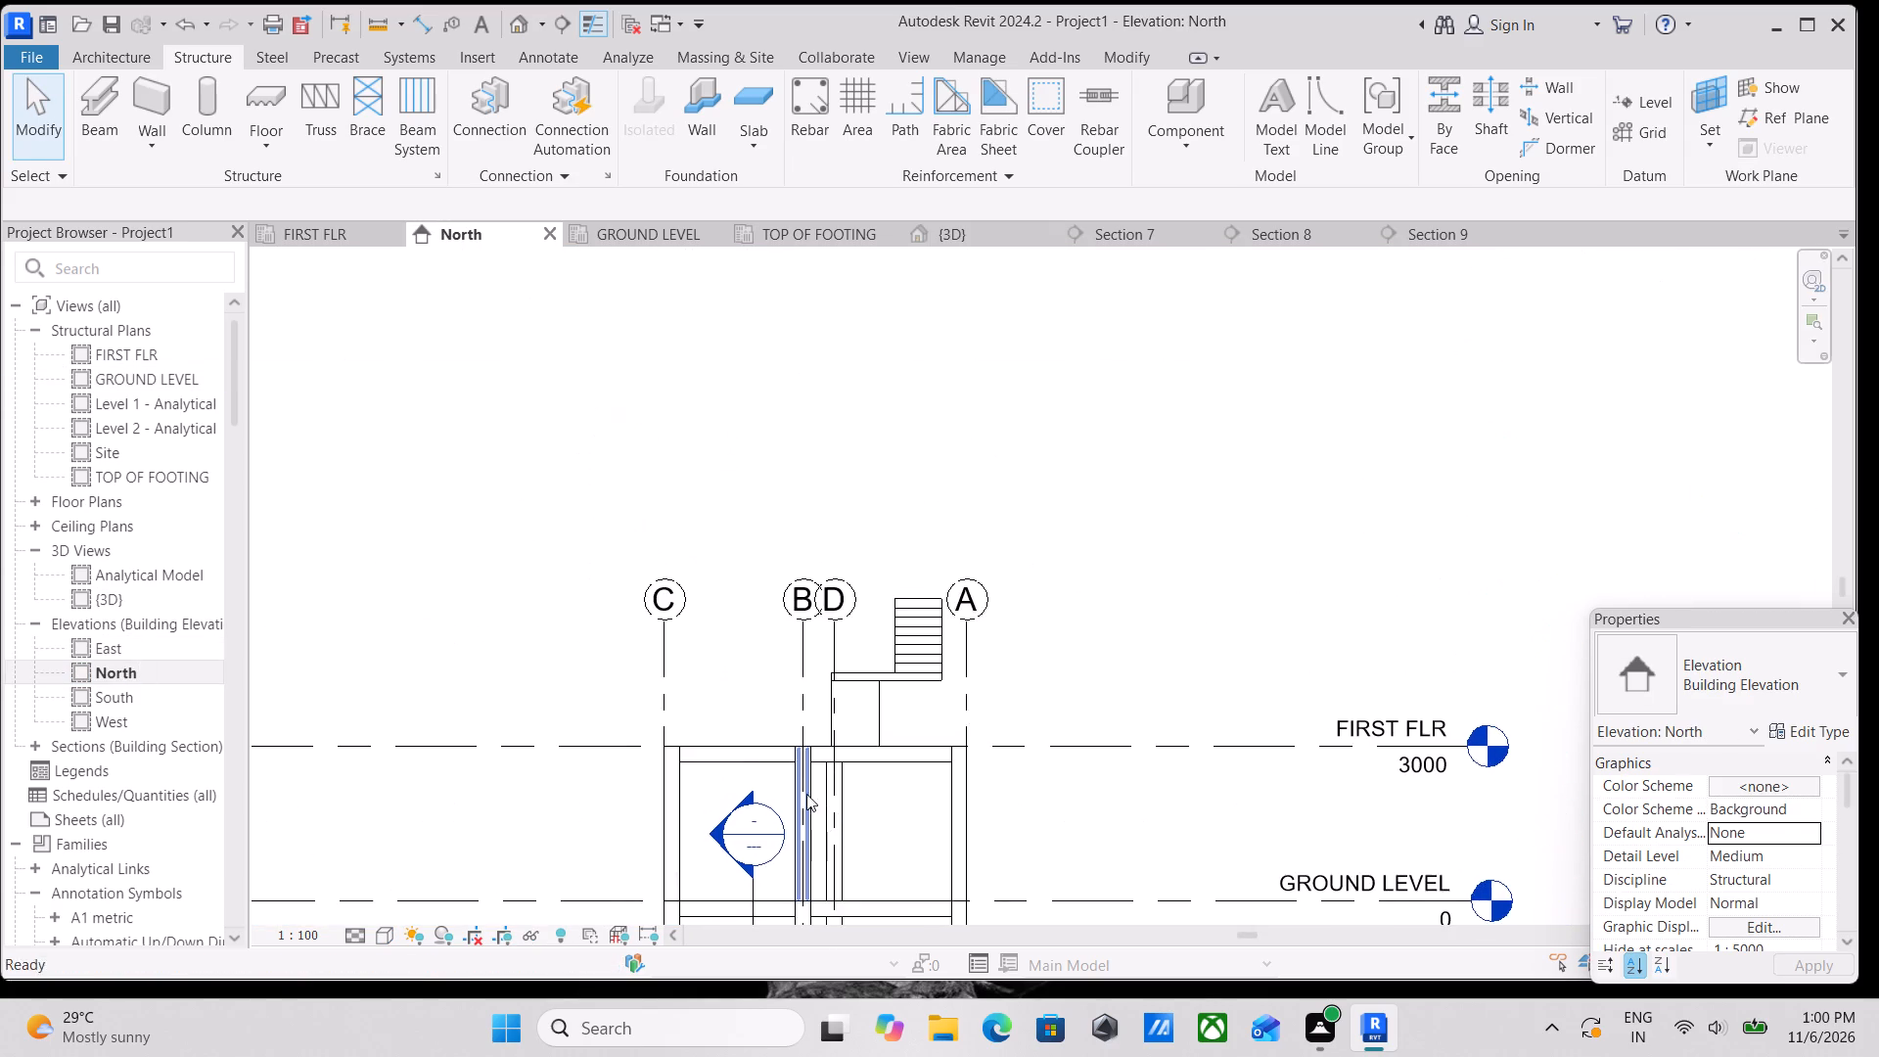
scroll(659, 731, "up", 2)
scroll(786, 721, "down", 2)
middle_click_drag(786, 721, 848, 531)
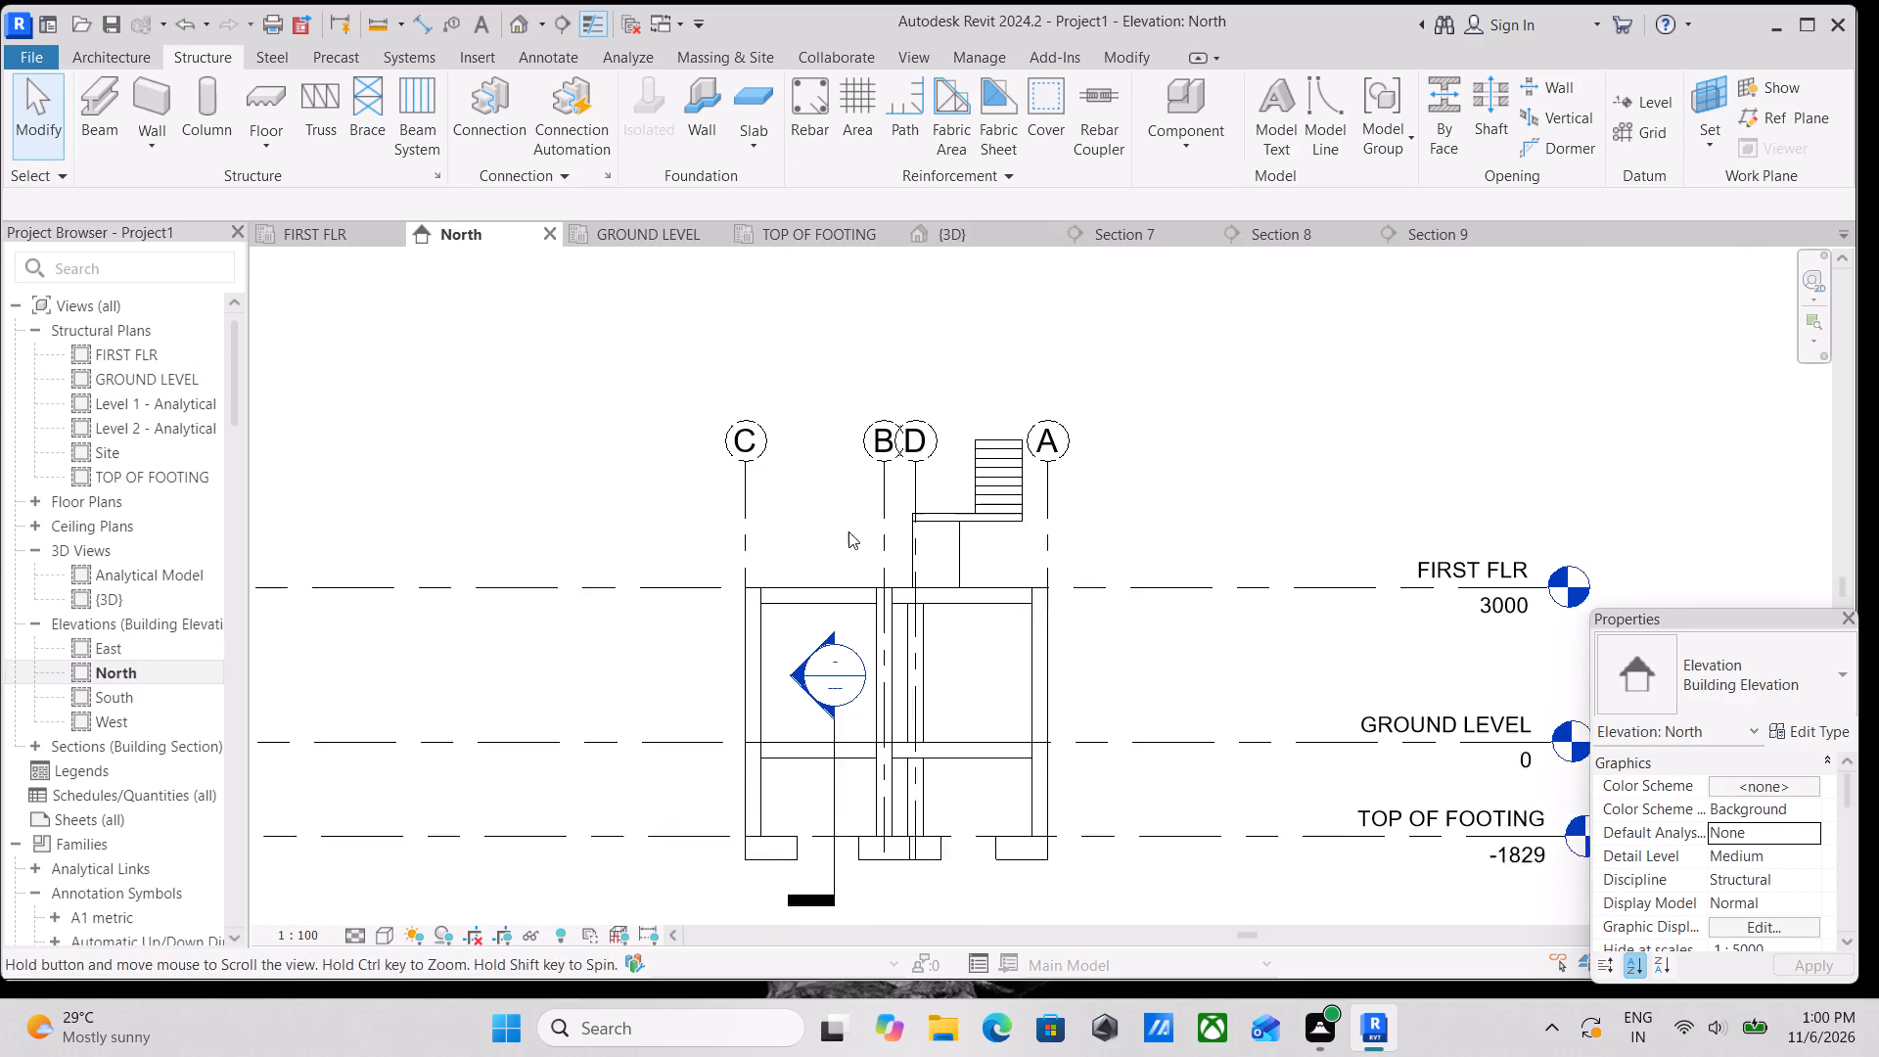
middle_click_drag(848, 531, 844, 542)
Copy the monolithic stair based on FIRST FLR and paste it aligned to GROUND LEVEL.
left_click(1010, 492)
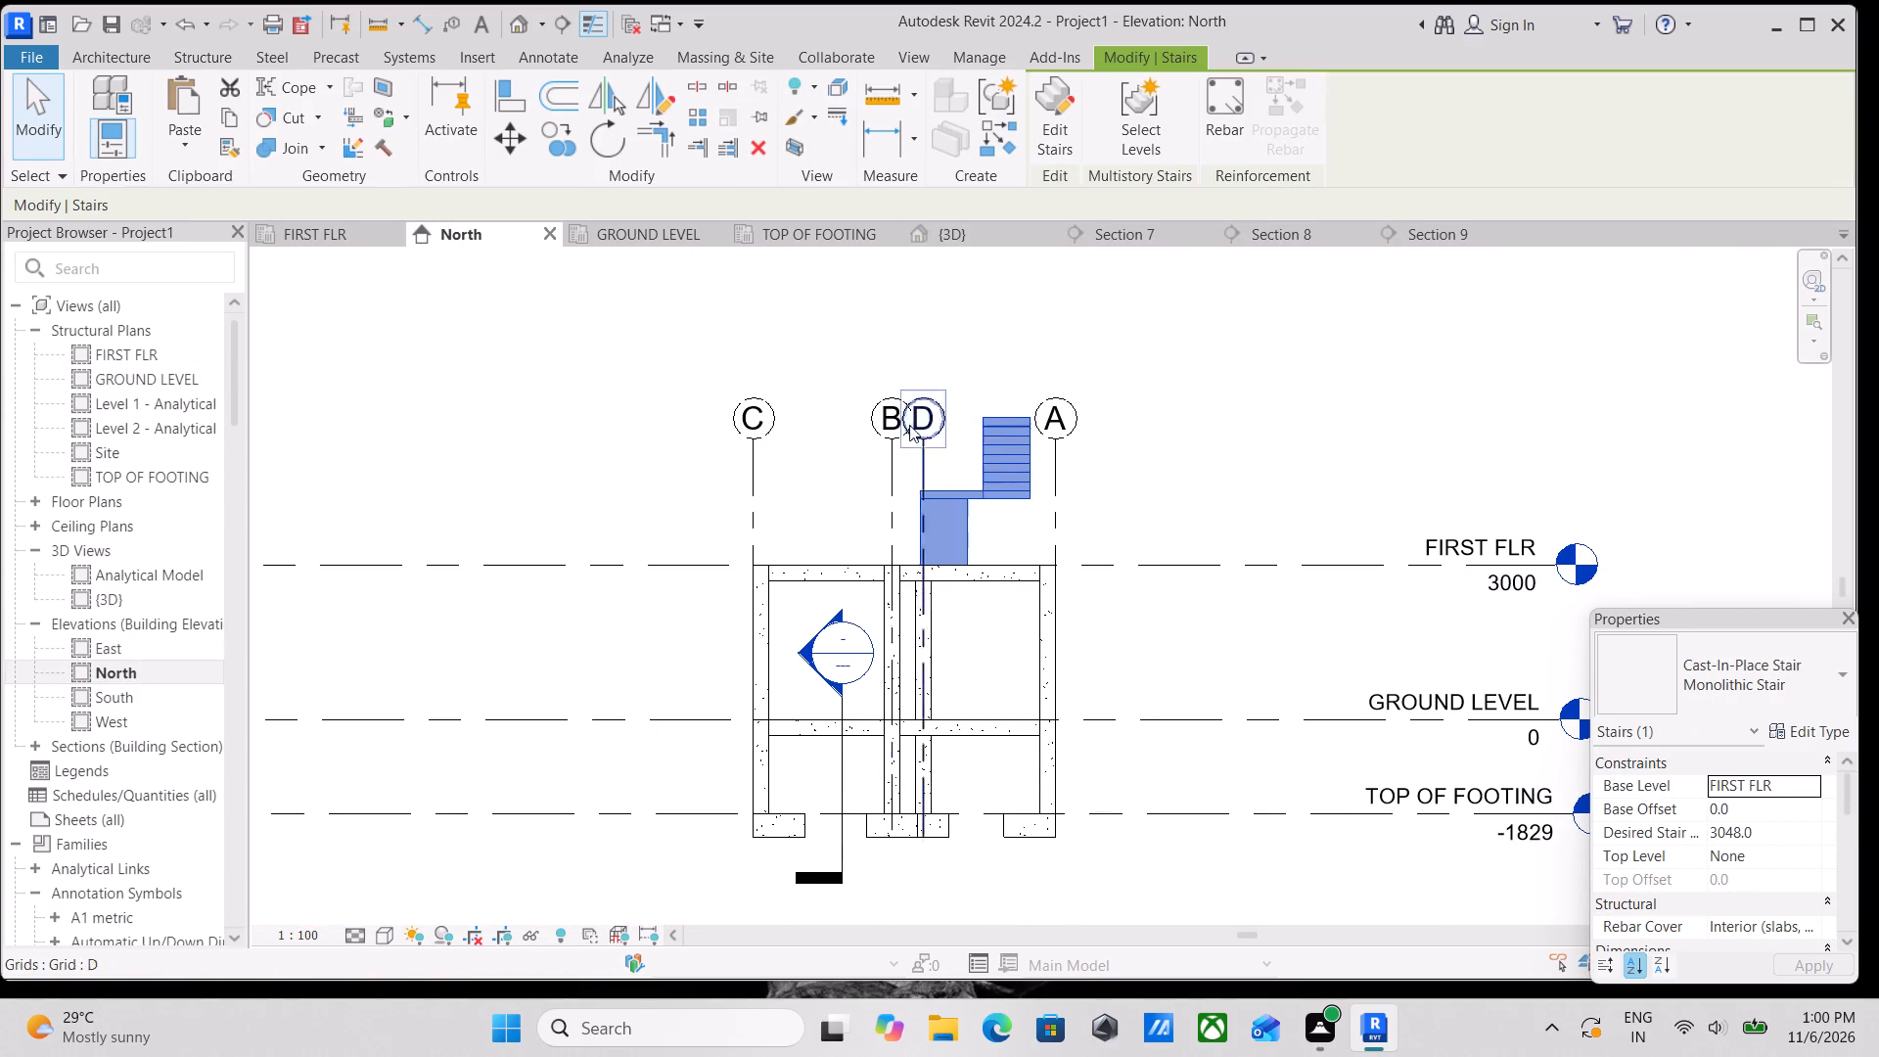
left_click(226, 120)
left_click(186, 140)
left_click(262, 232)
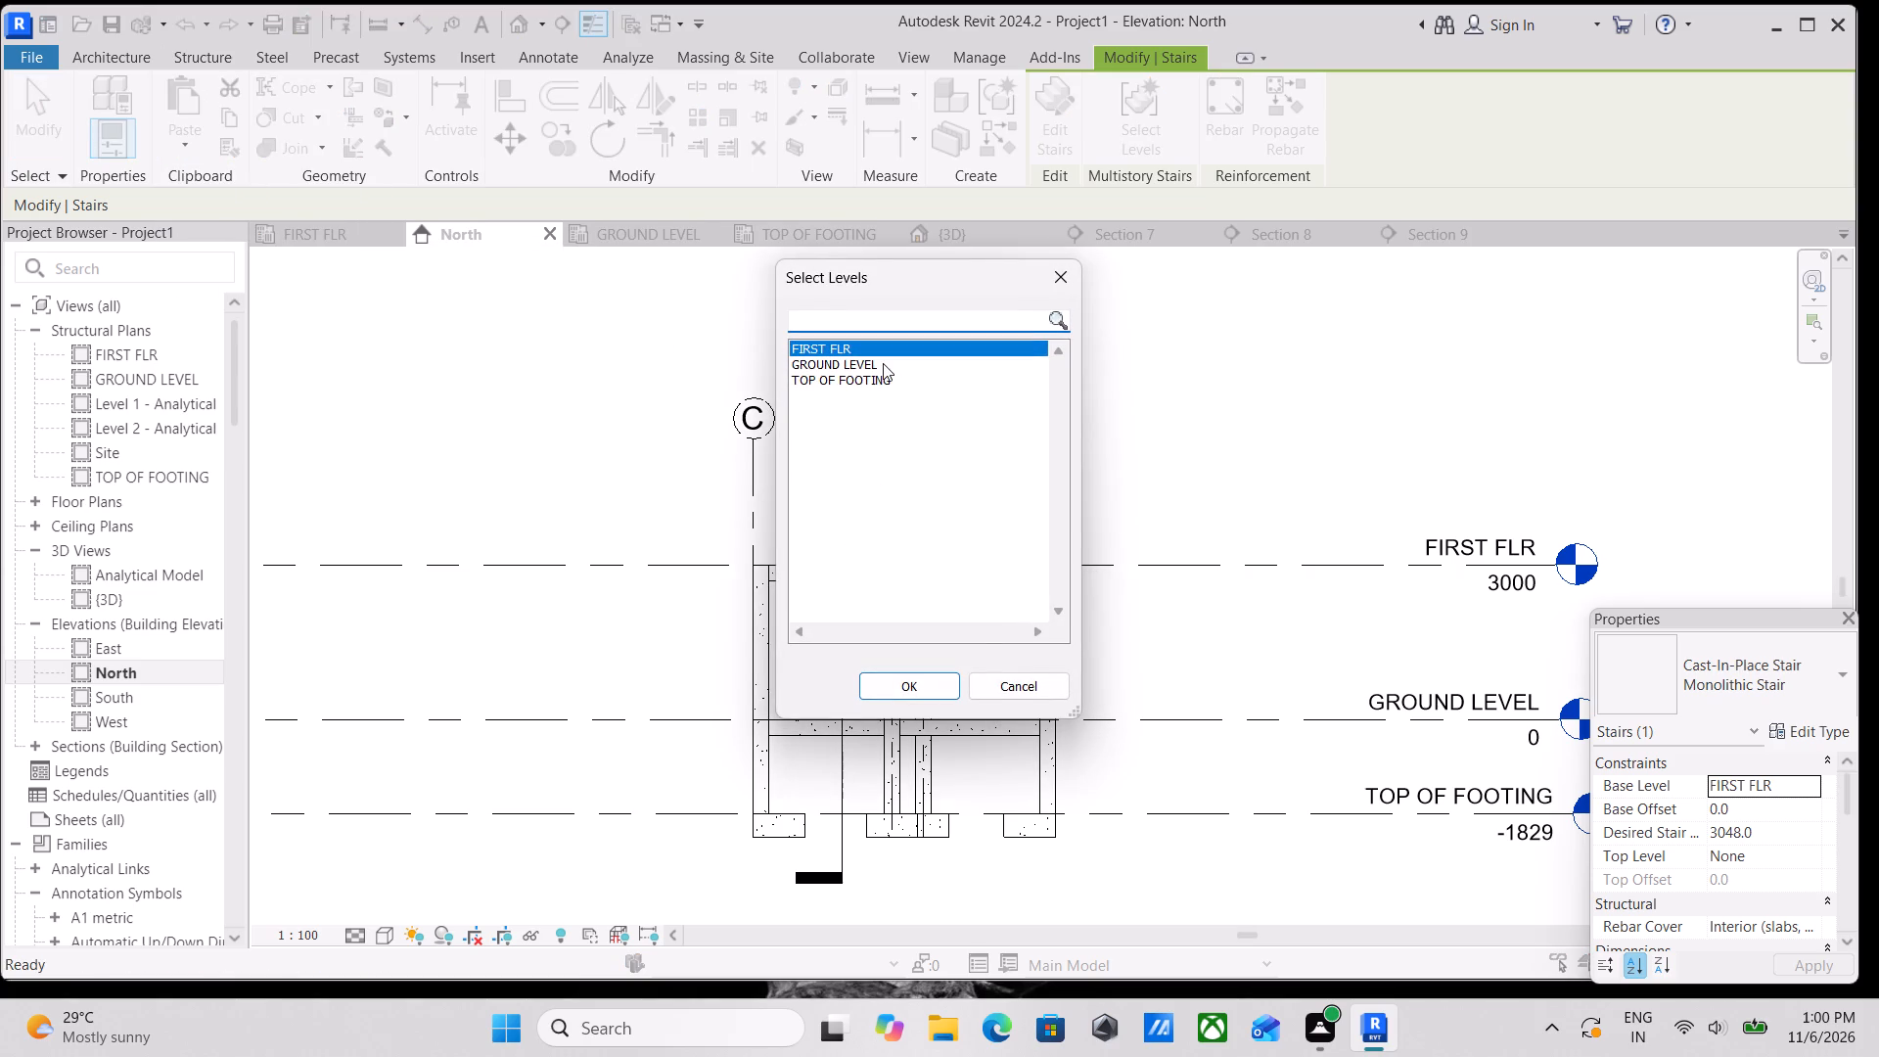
left_click(883, 363)
left_click(926, 679)
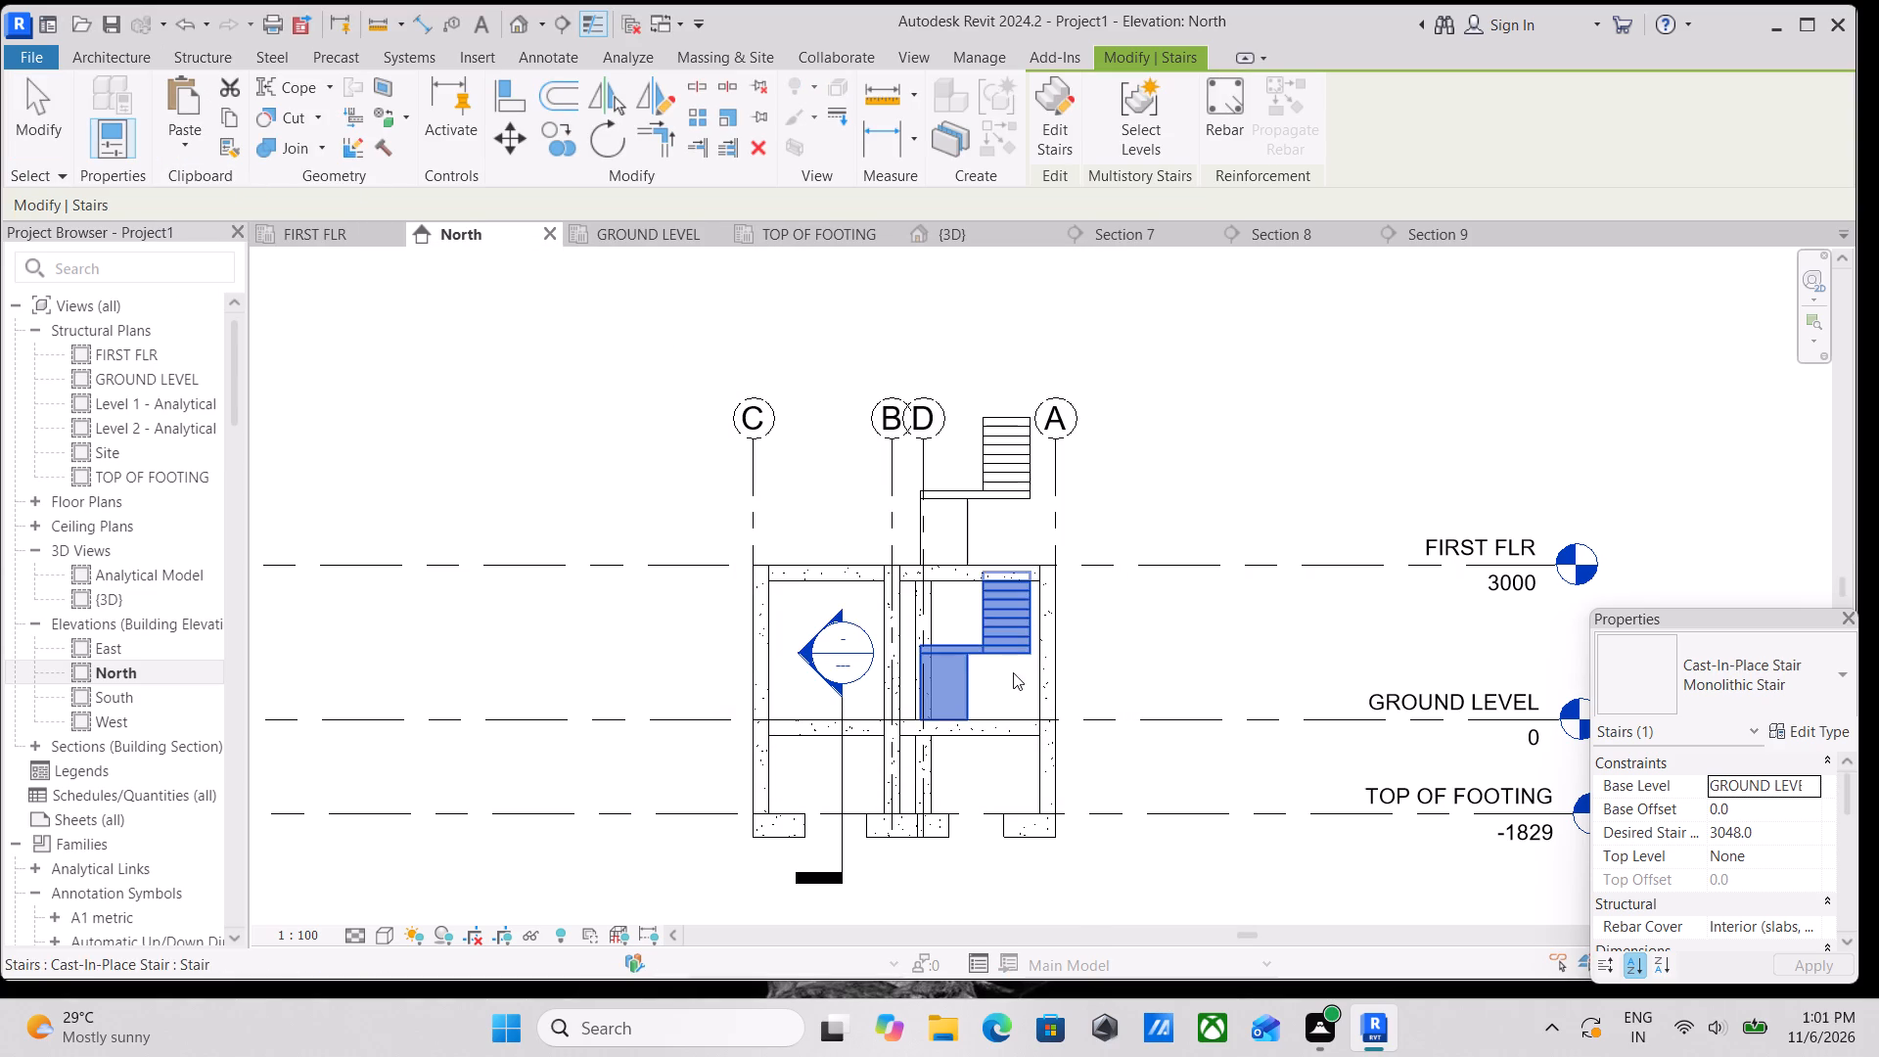
scroll(1051, 519, "up", 5)
key("Escape")
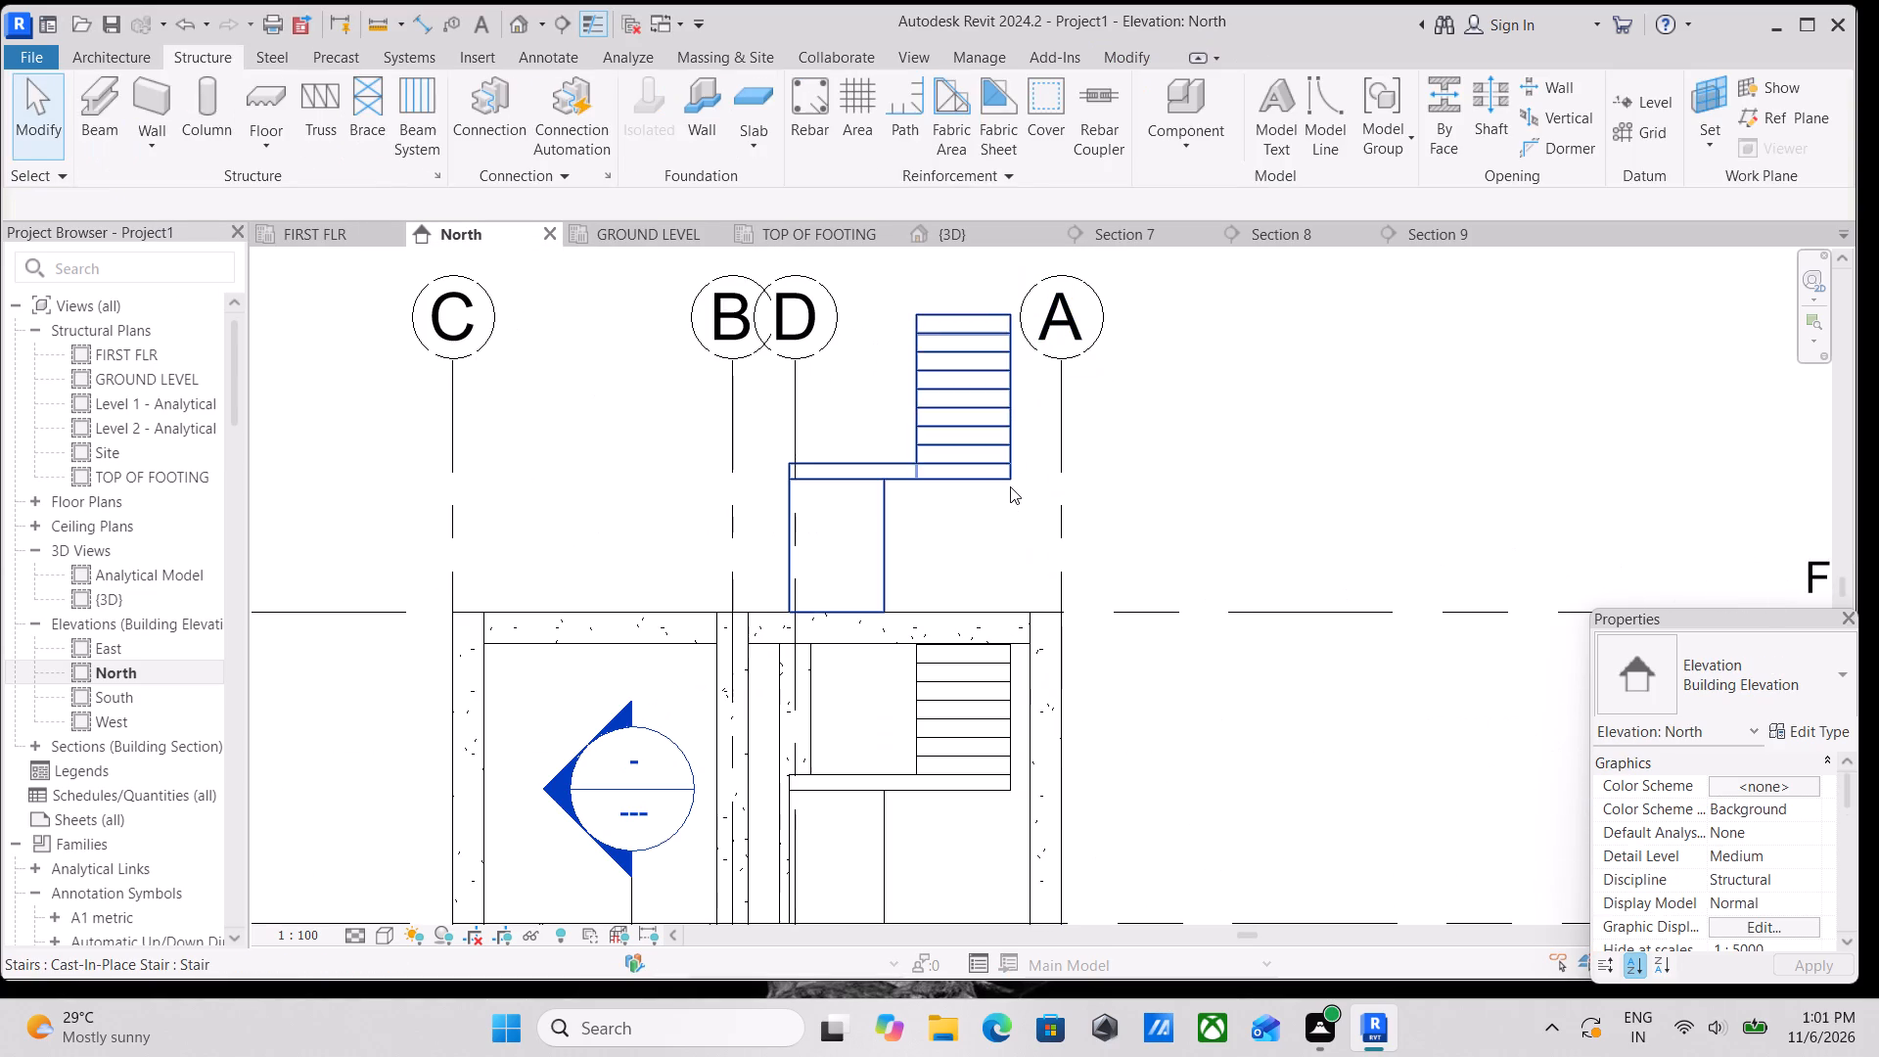
Select the FIRST FLR stair, look for it in the 3D view and the TOP OF FOOTING plan, and return to the North elevation.
left_click(973, 469)
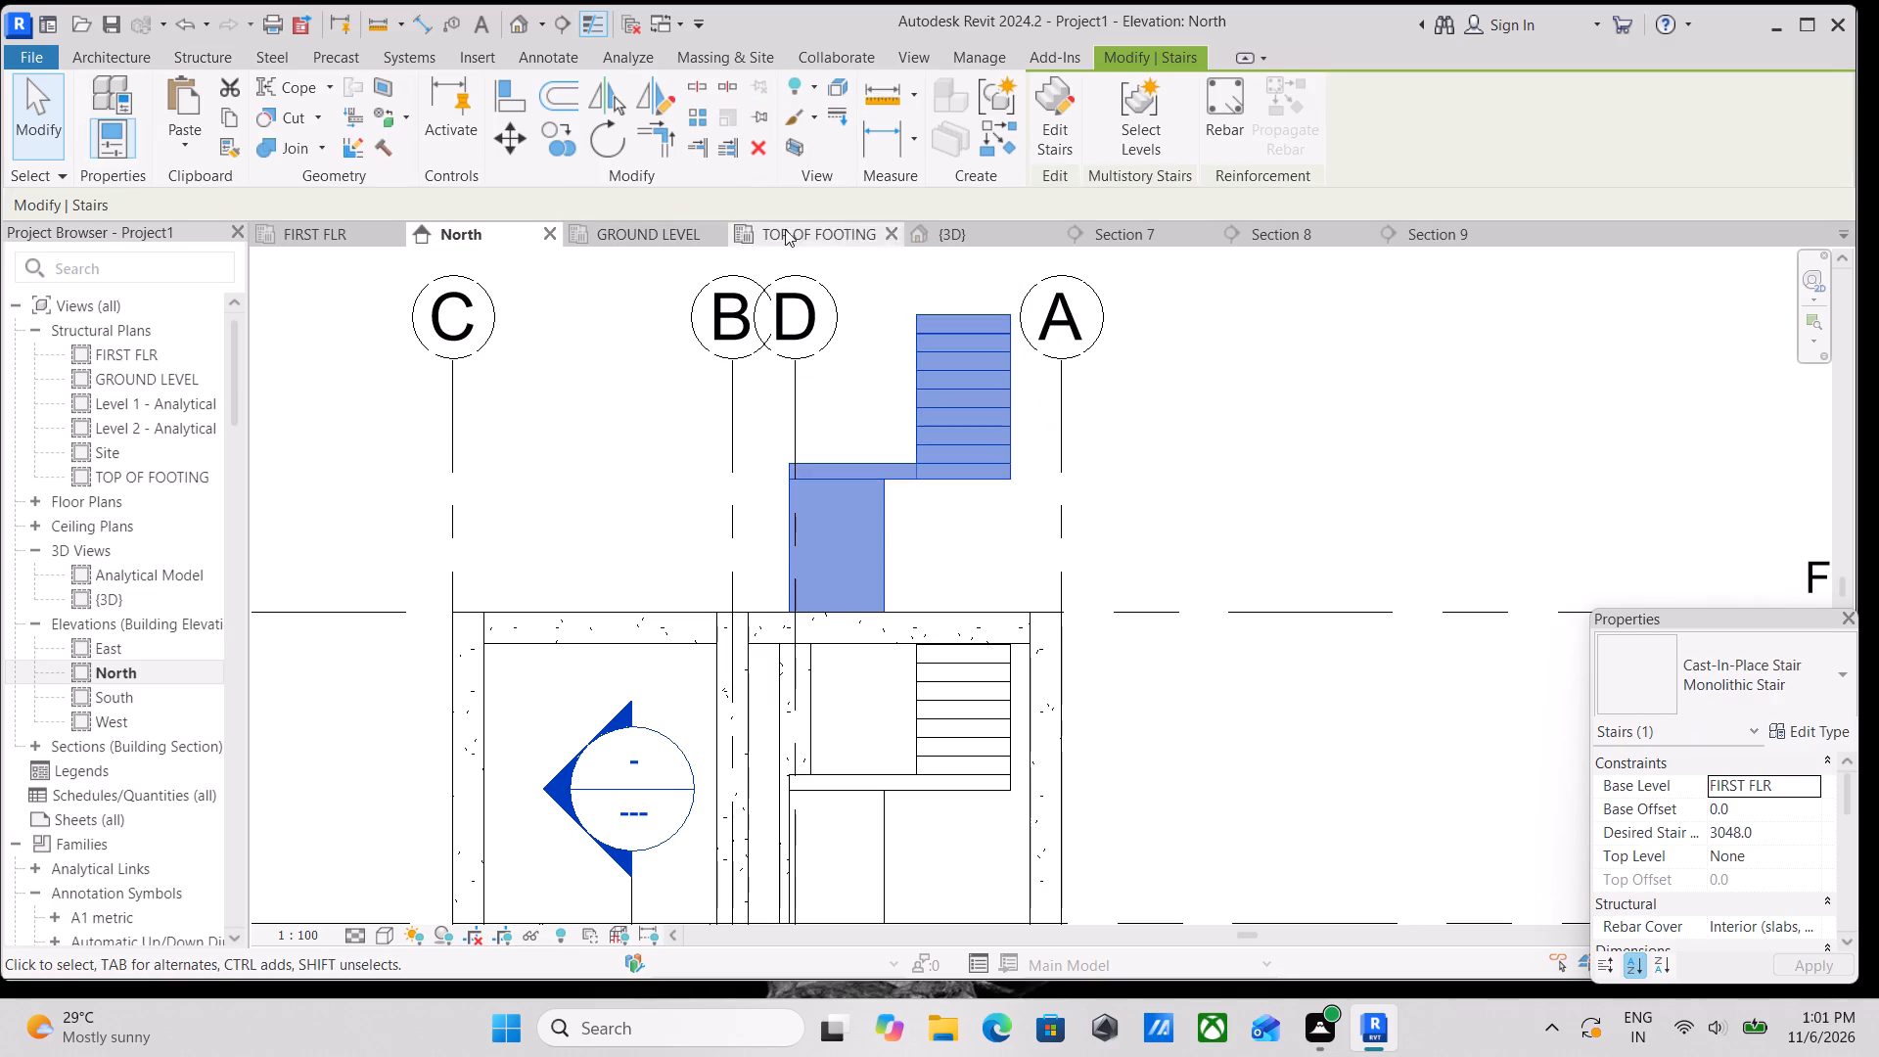
left_click(957, 229)
middle_click_drag(1053, 538, 974, 503)
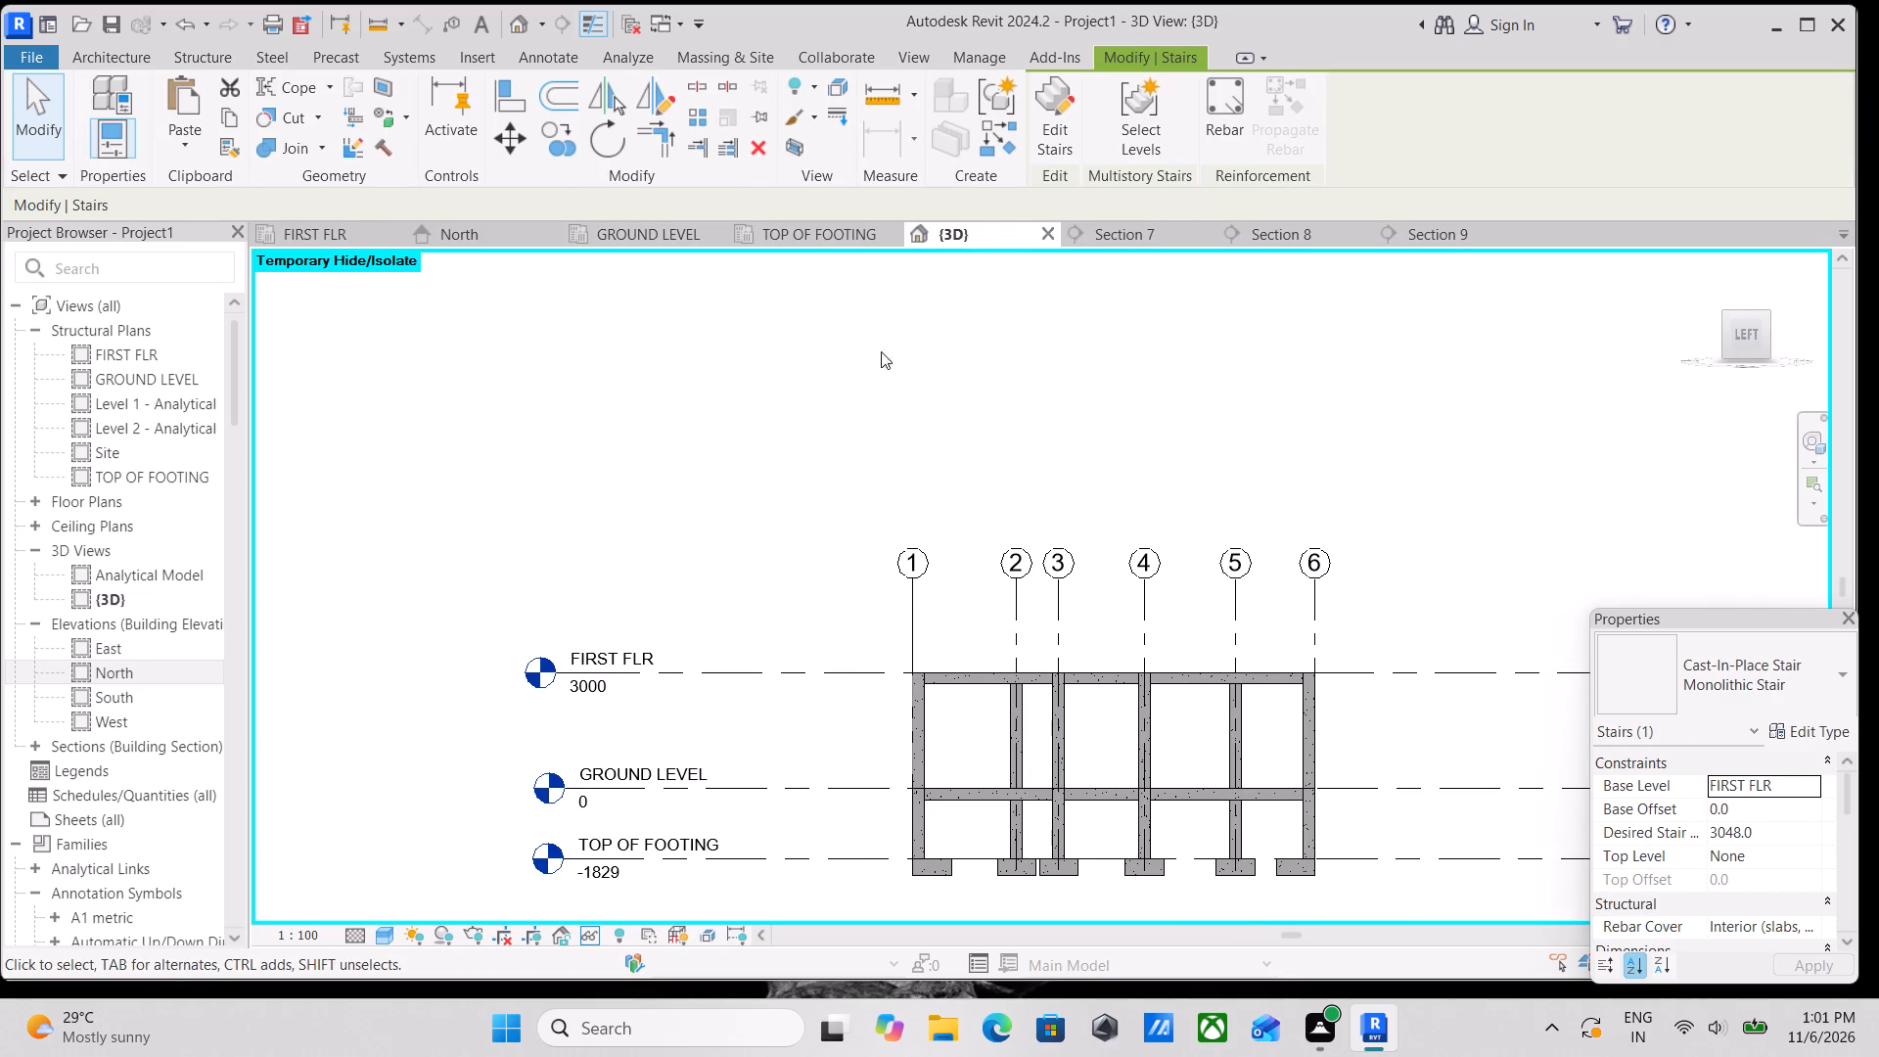
left_click(815, 244)
scroll(1199, 598, "down", 1)
middle_click_drag(1199, 598, 713, 564)
scroll(713, 564, "up", 1)
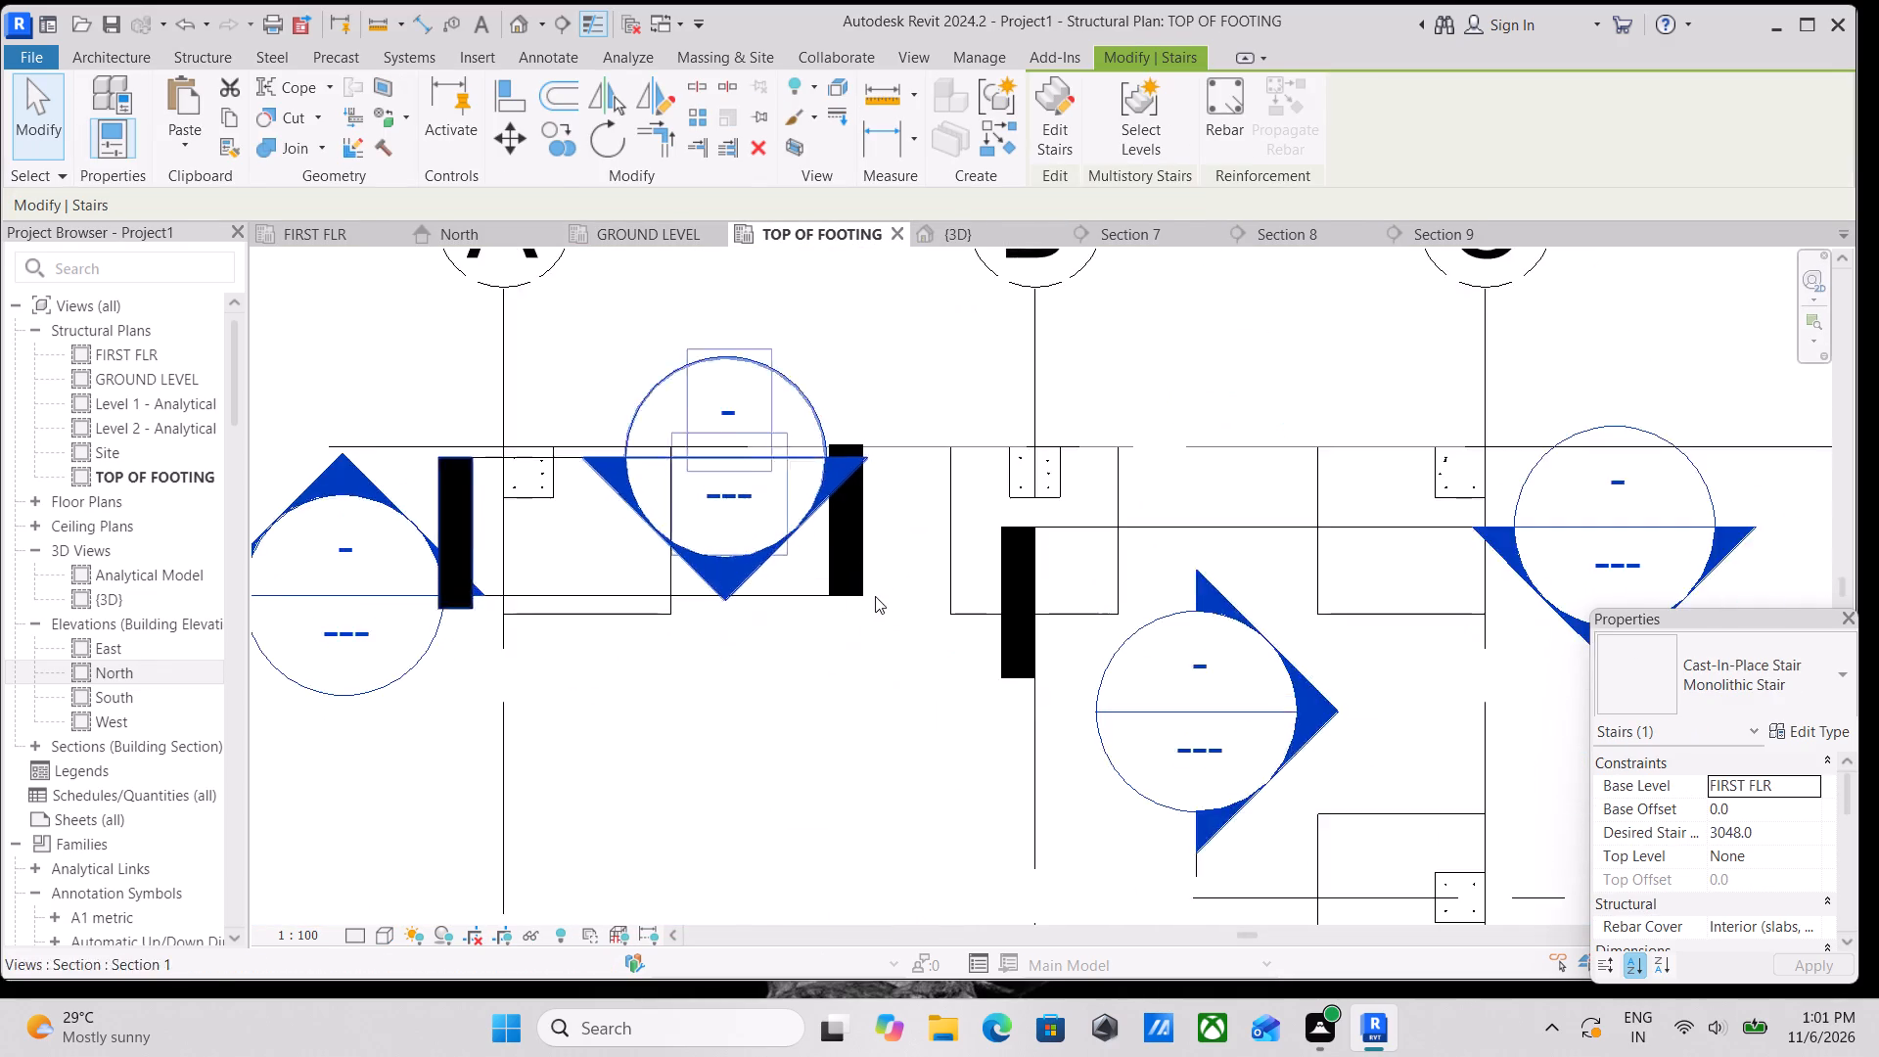
scroll(879, 596, "down", 4)
left_click(468, 226)
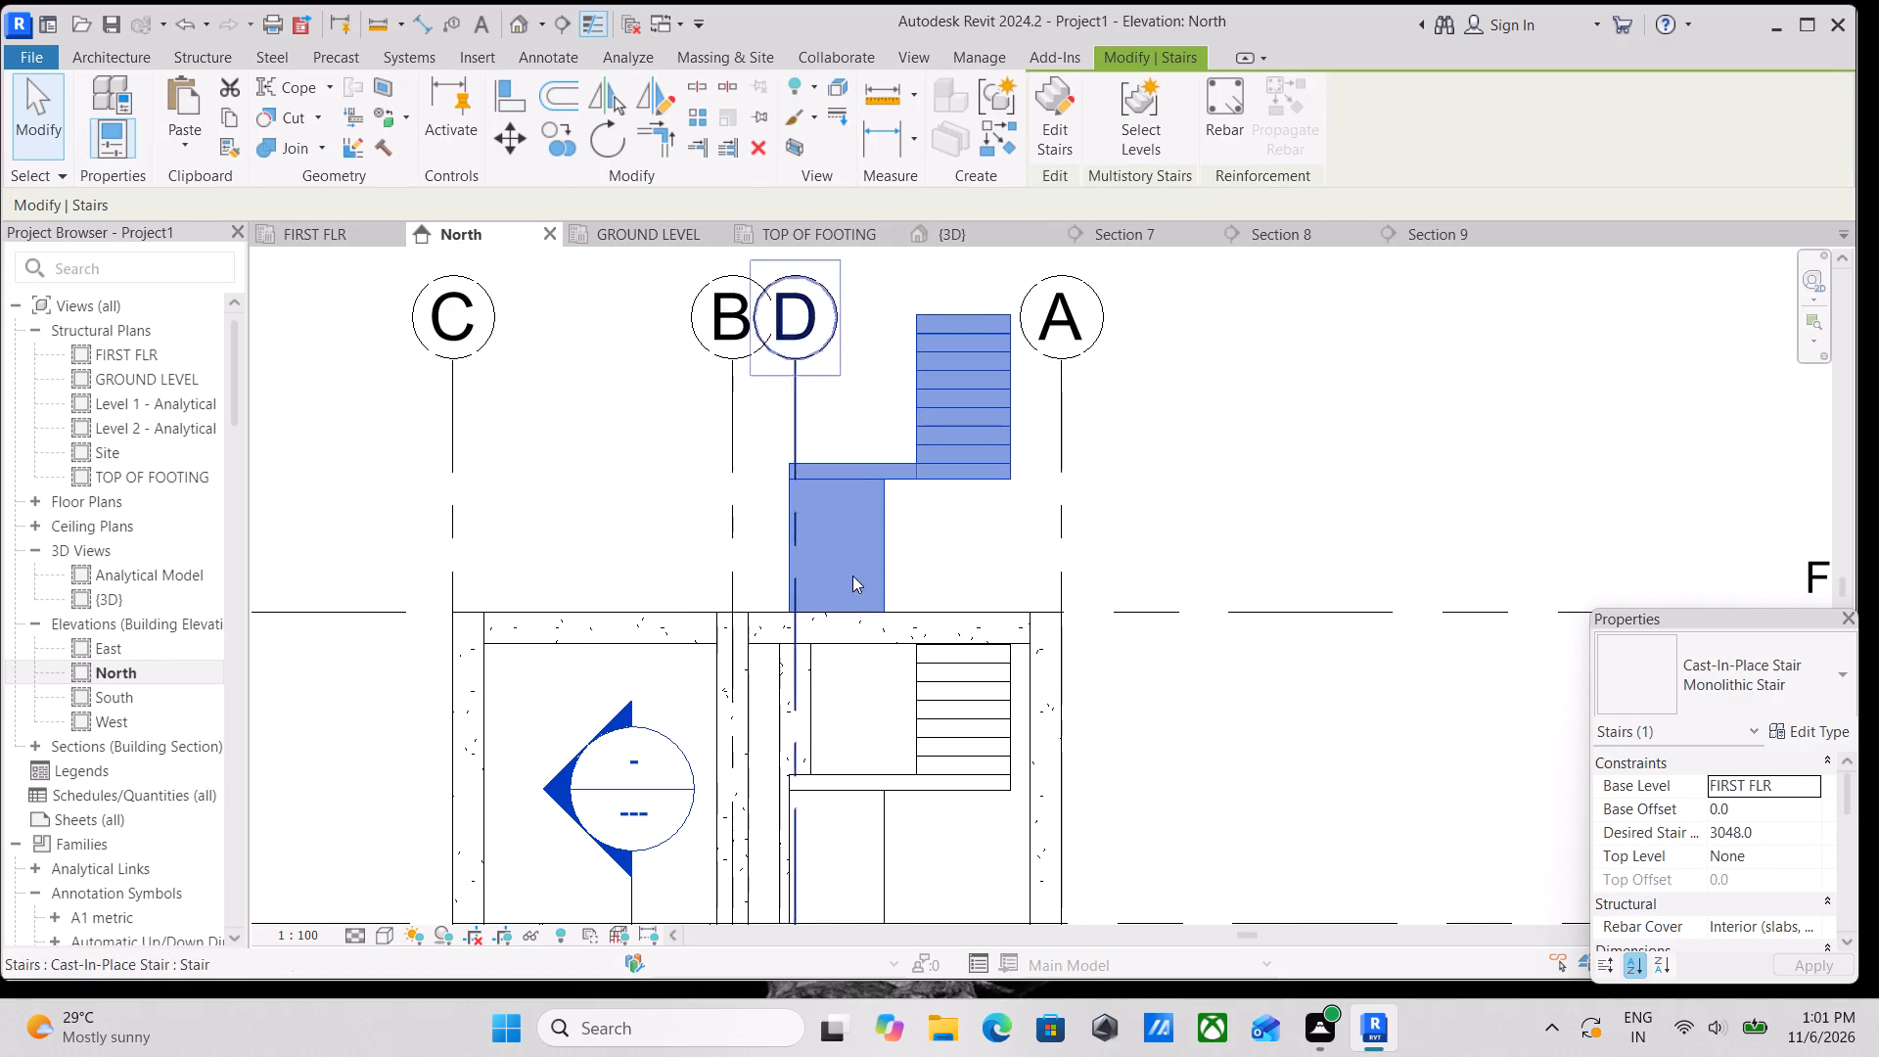
Select the GROUND LEVEL stair and turn on the Areas model category in the North elevation's Visibility/Graphic Overrides.
key("Escape")
left_click(985, 782)
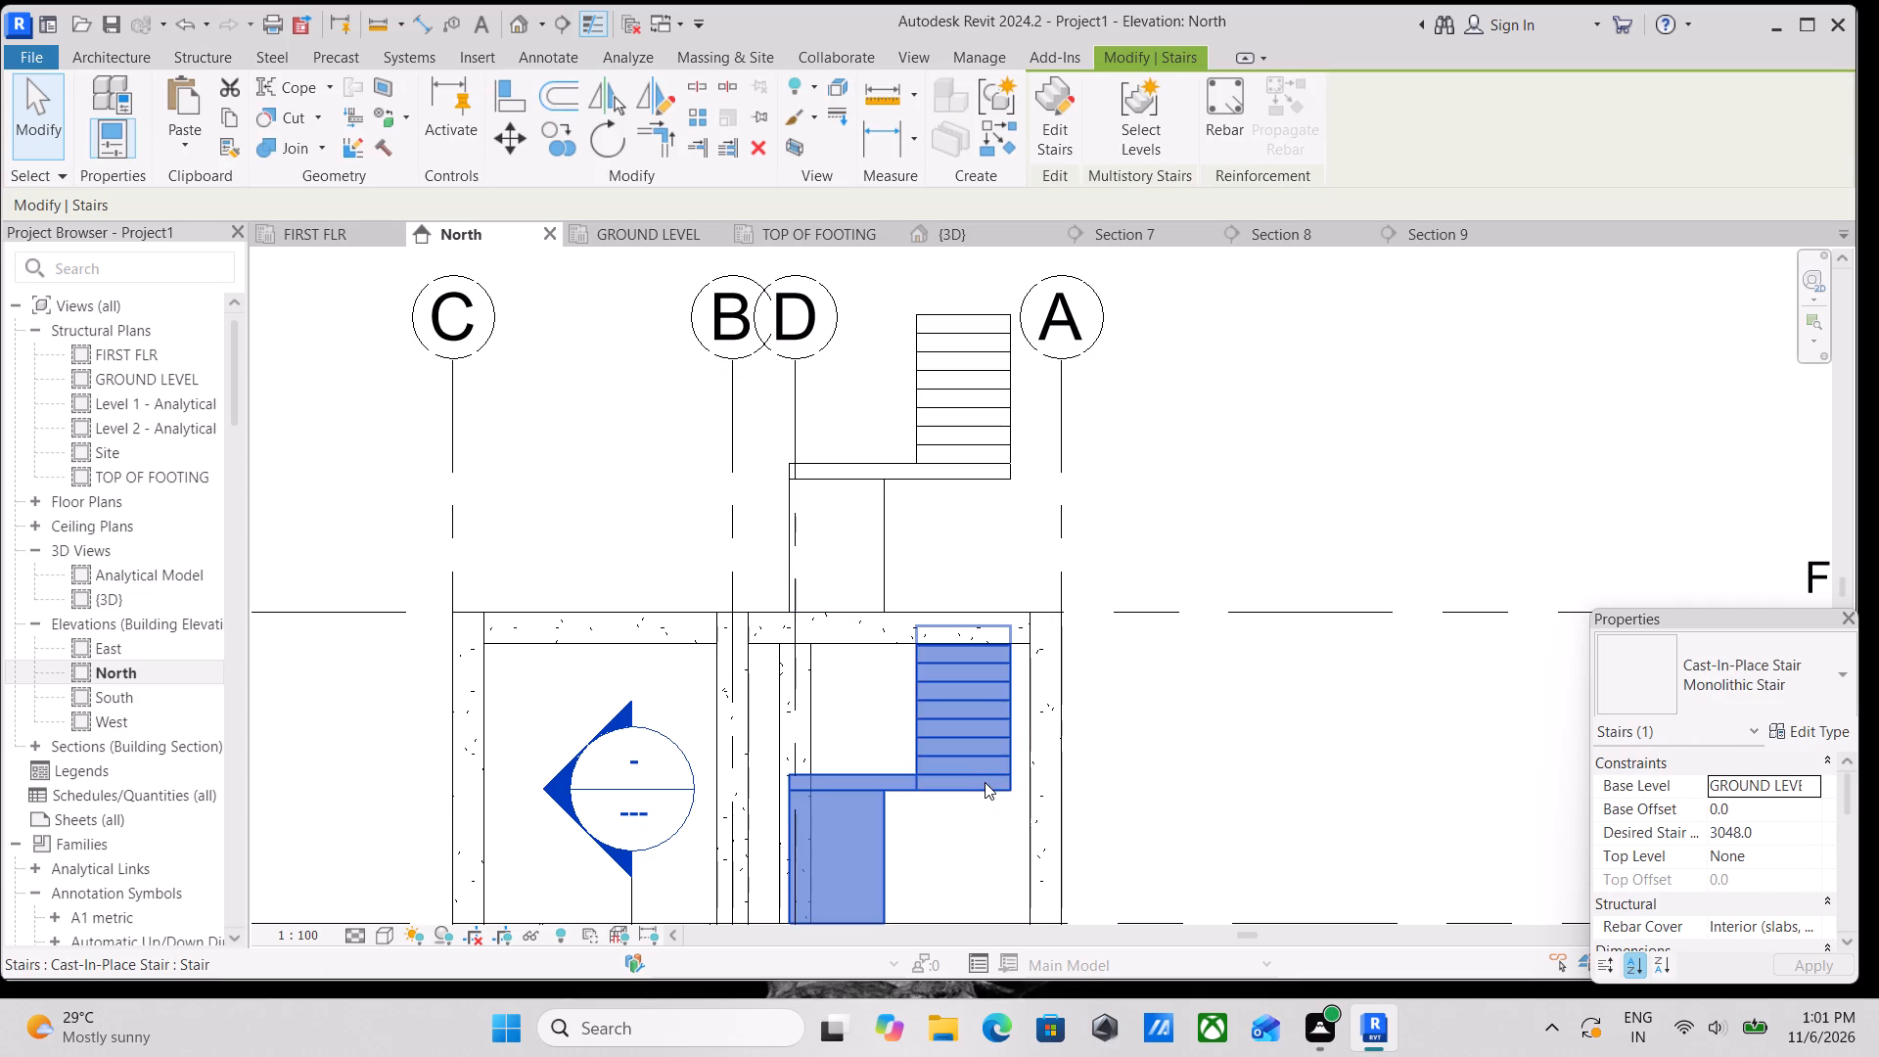
scroll(835, 786, "down", 1)
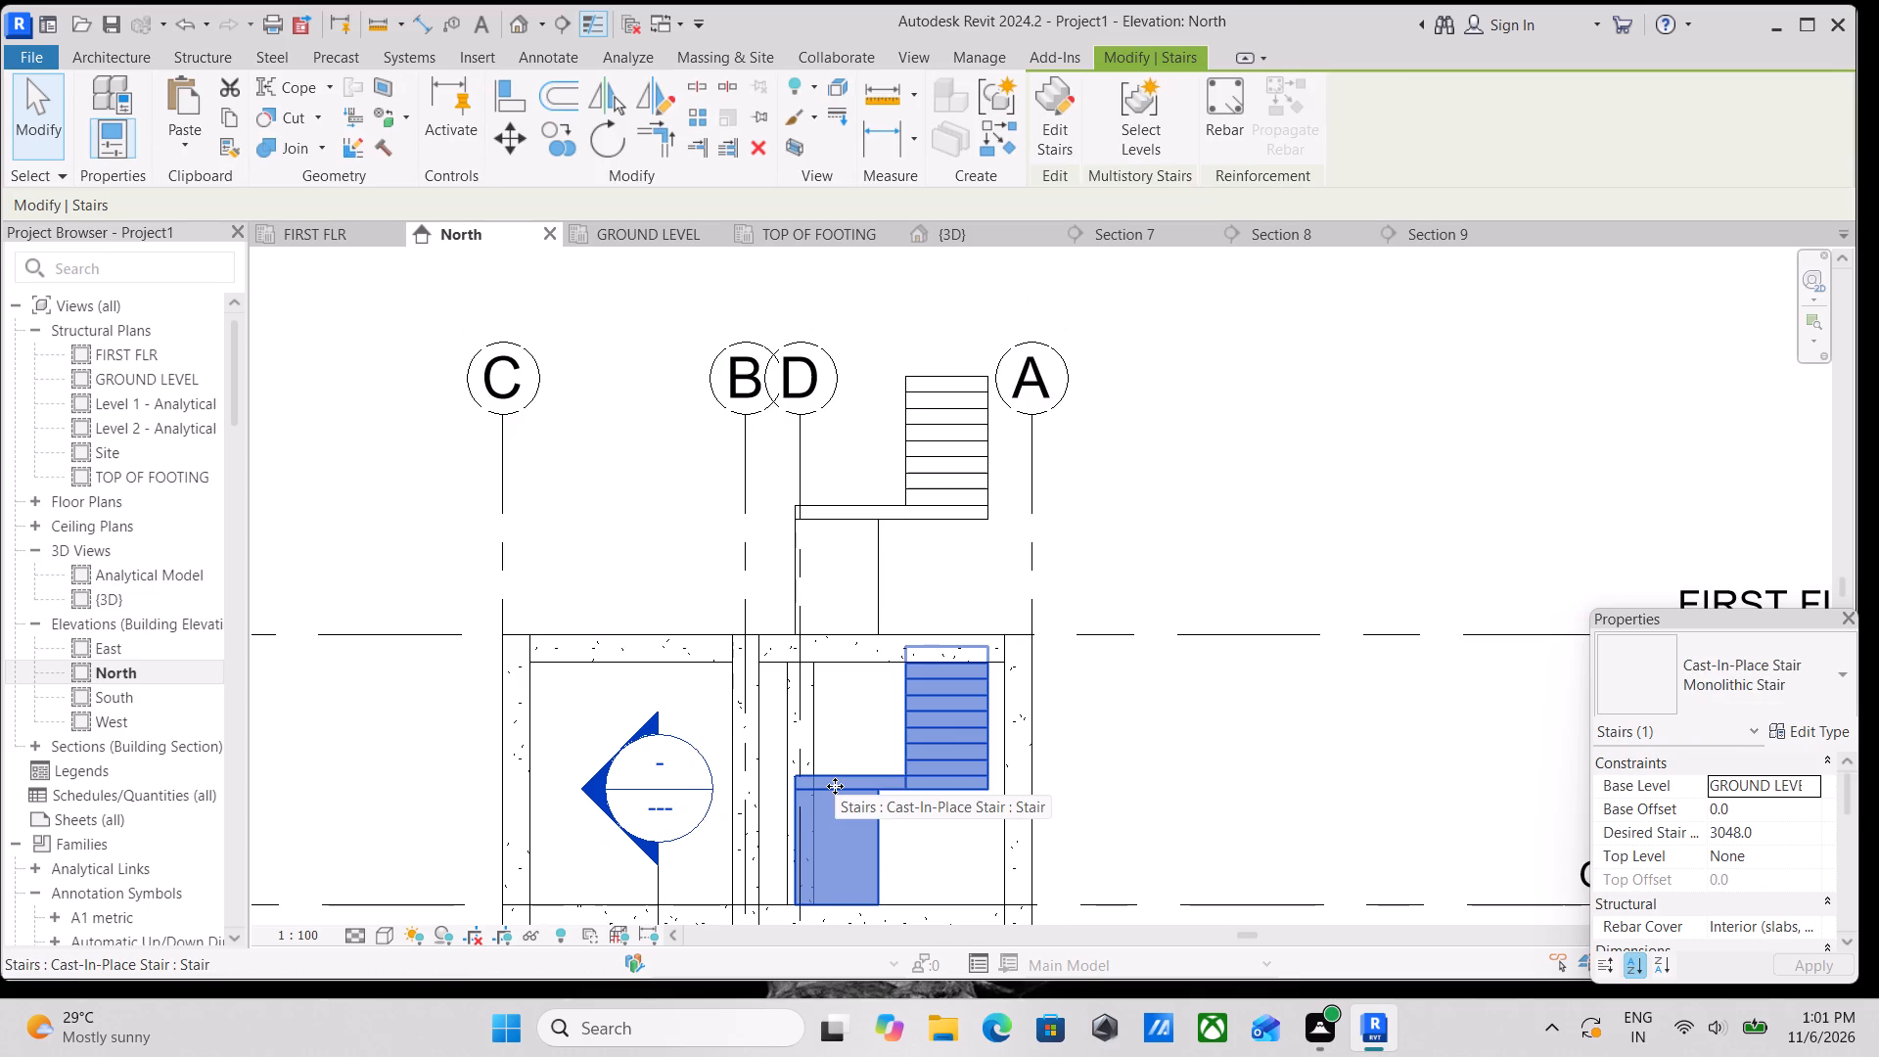
type("vv")
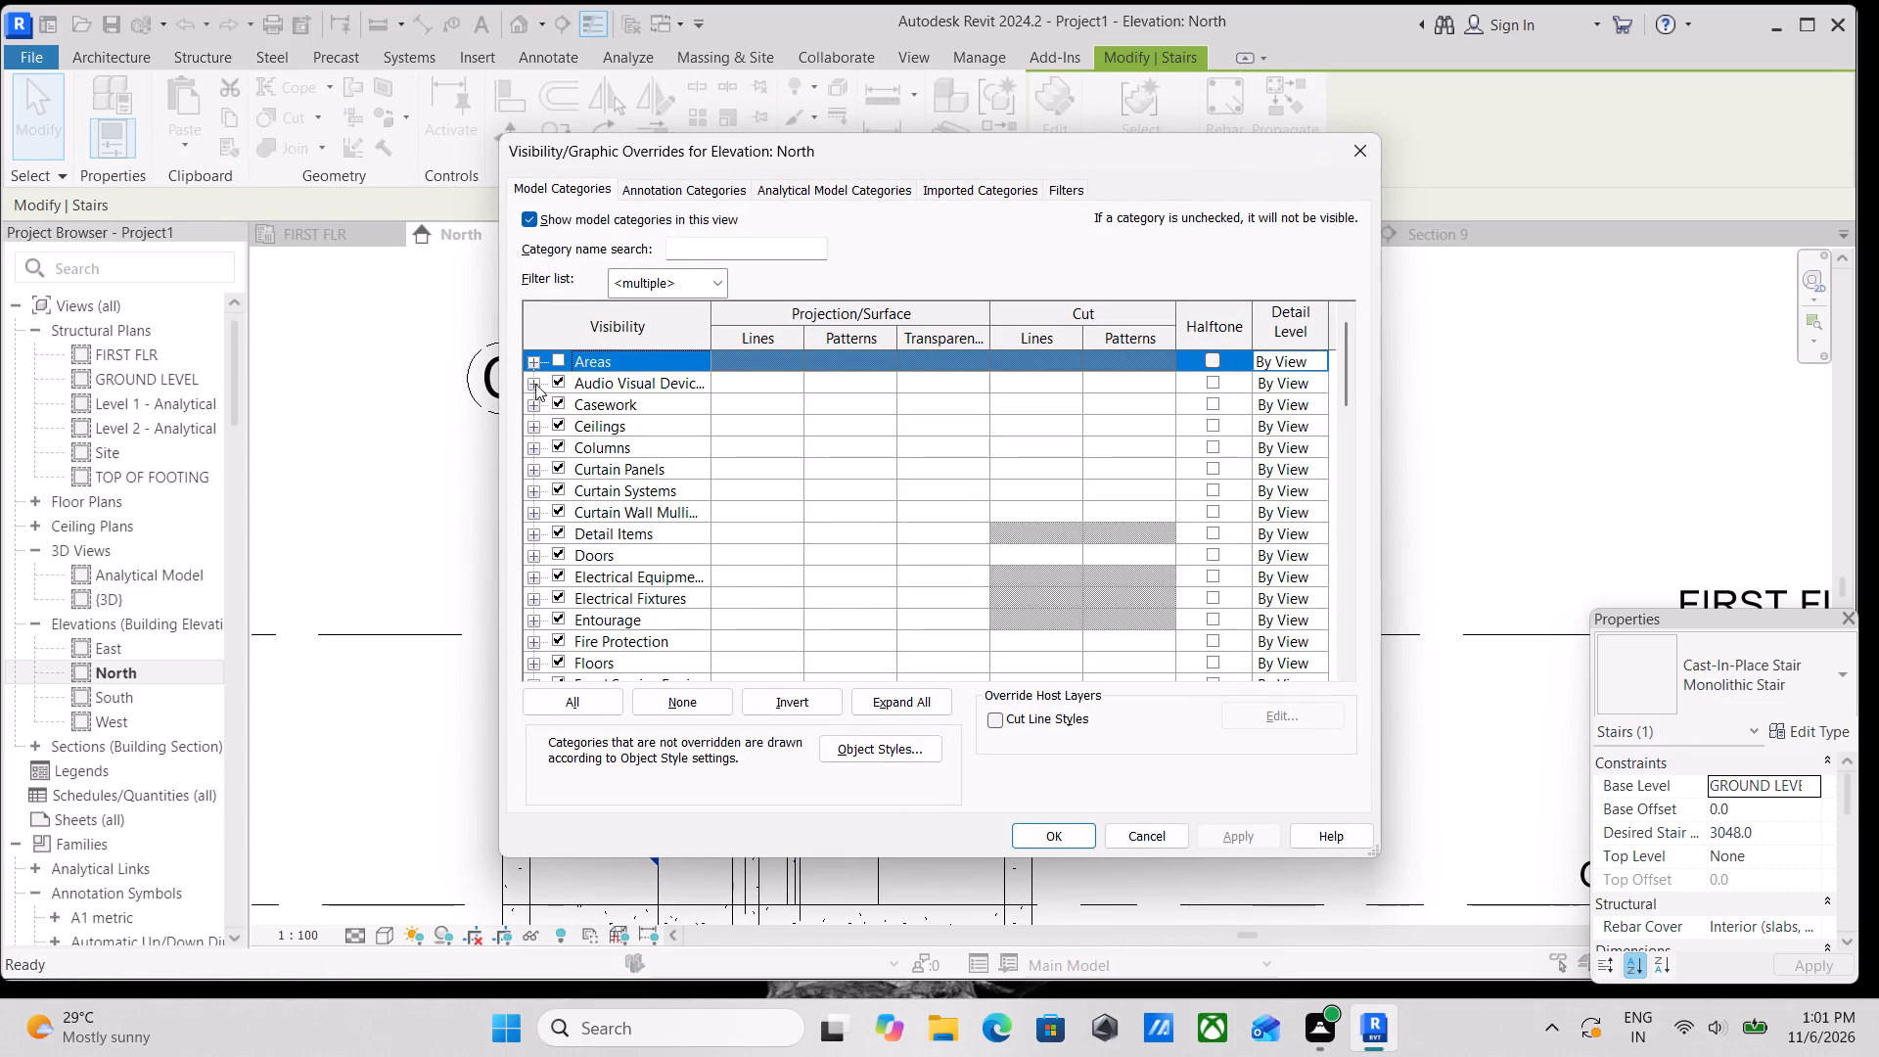
left_click(552, 359)
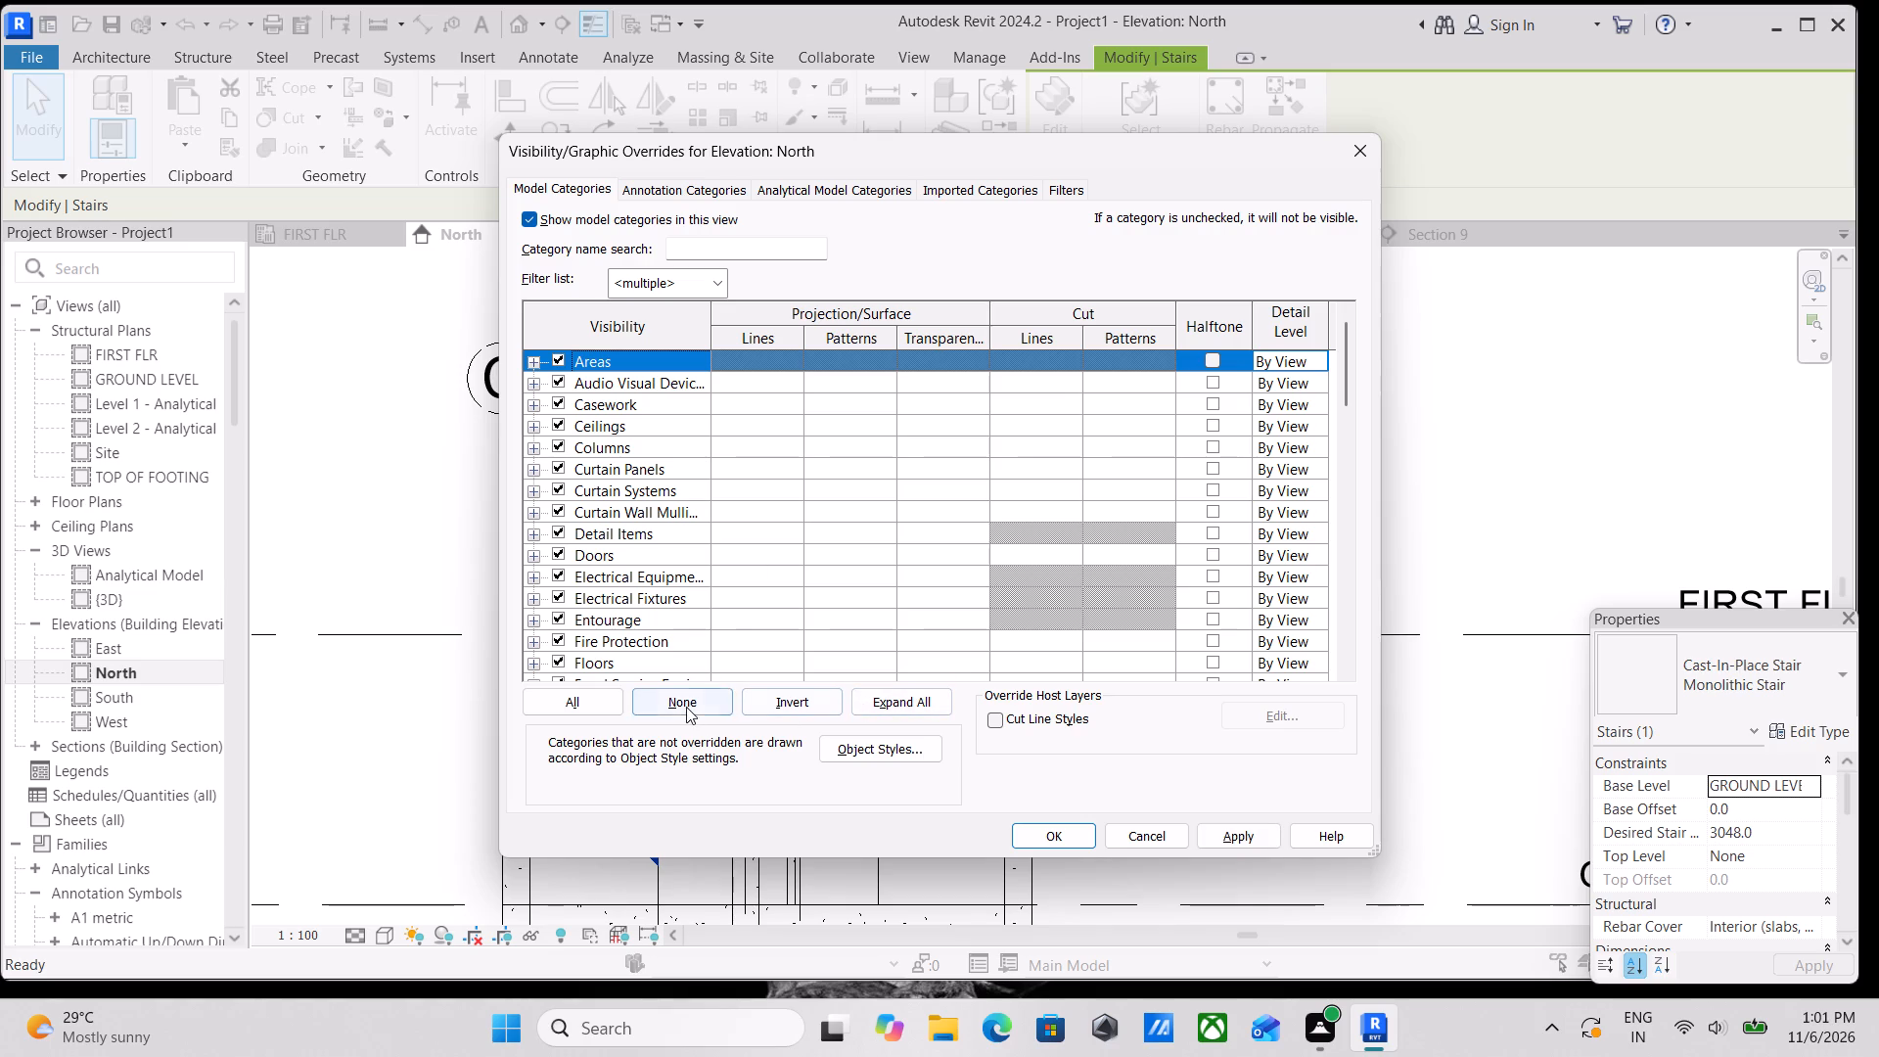
left_click(566, 694)
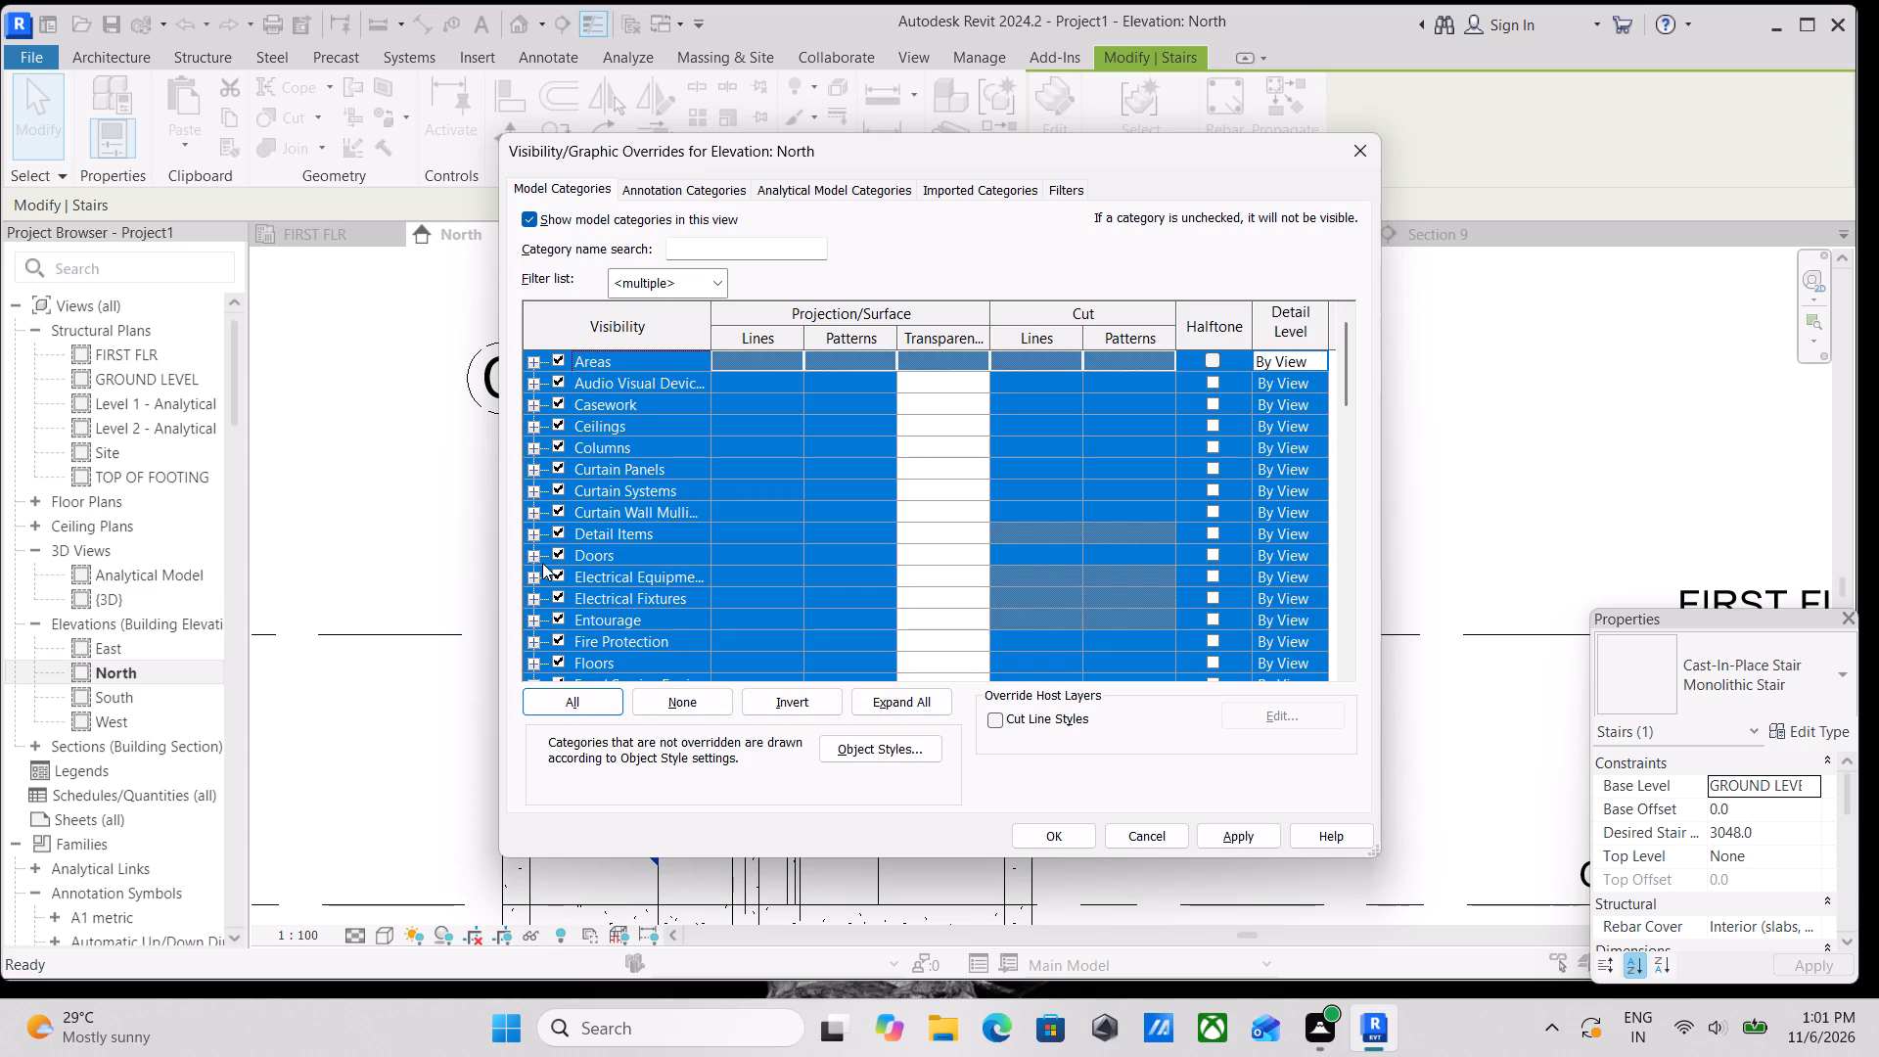
left_click(550, 570)
left_click(550, 570)
left_click(1259, 845)
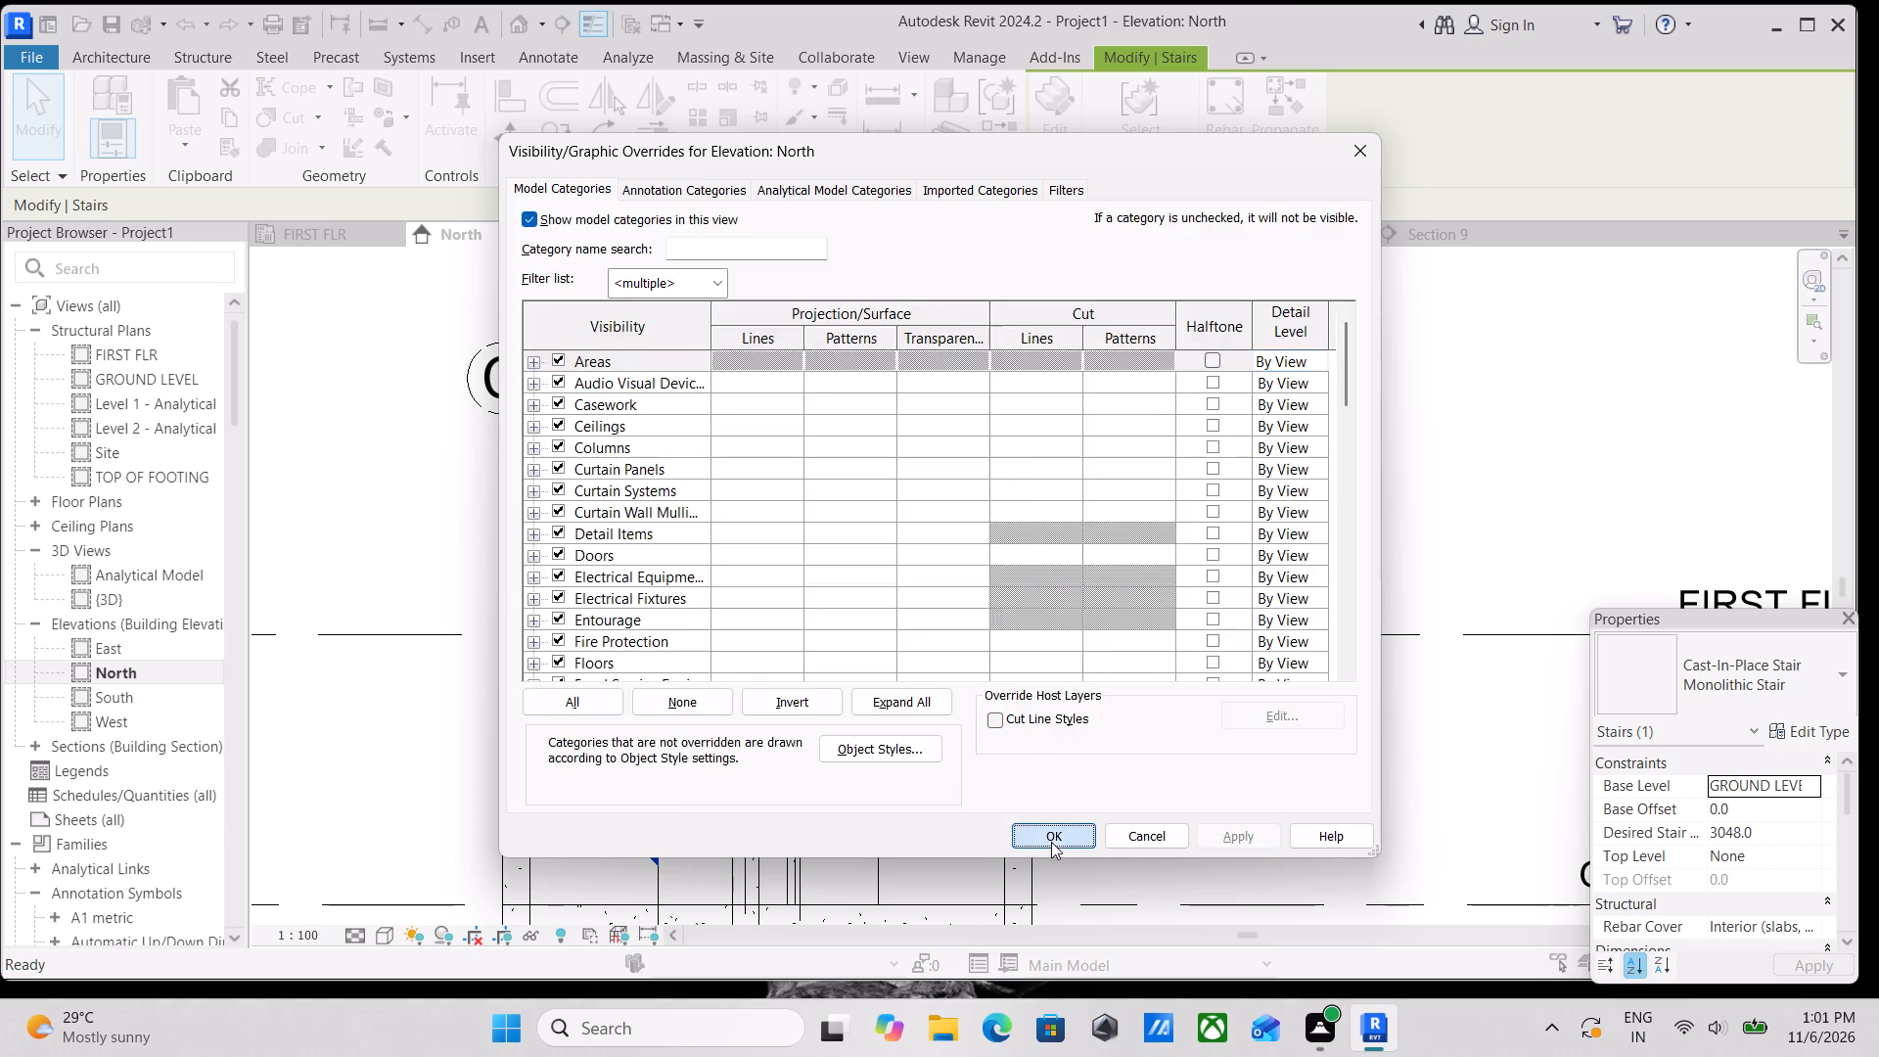
left_click(1051, 842)
Select the GROUND LEVEL stair, reopen the North elevation's Visibility/Graphic Overrides, and keep the category filter on Architecture and Structure.
left_click(932, 781)
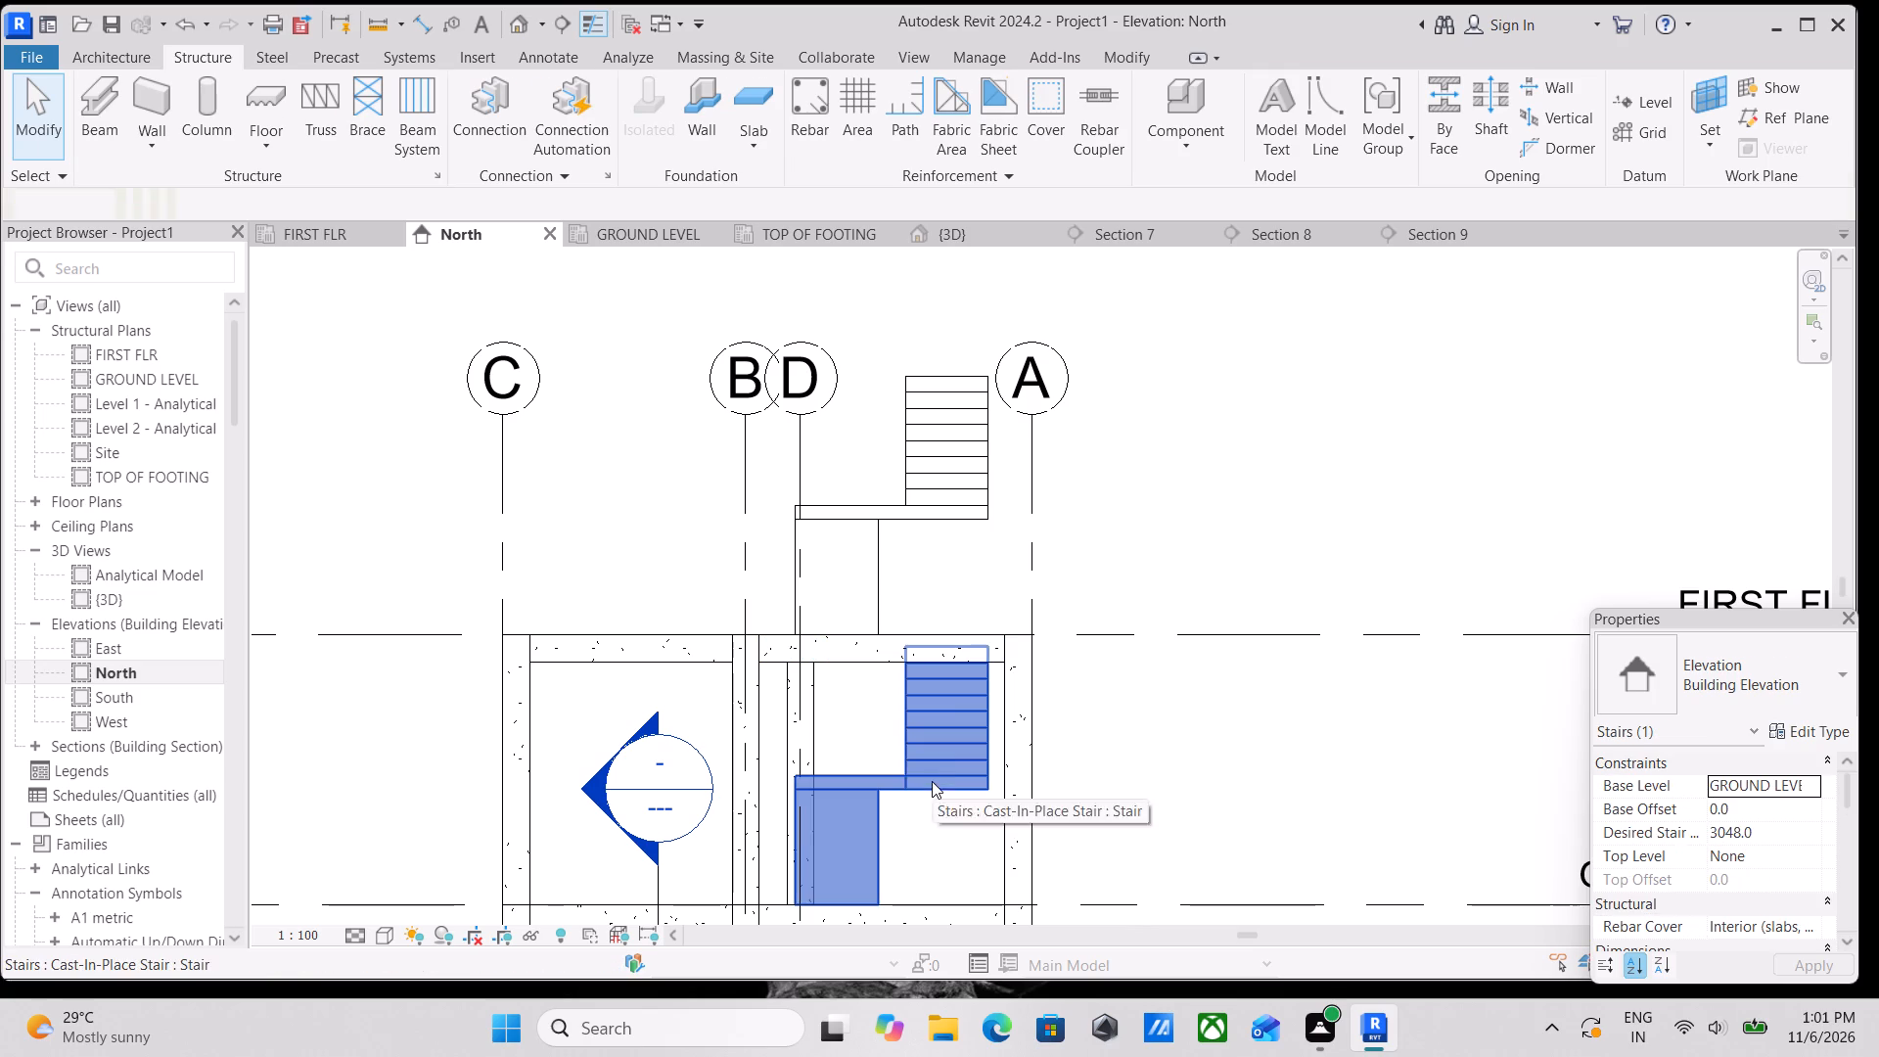
type("vv")
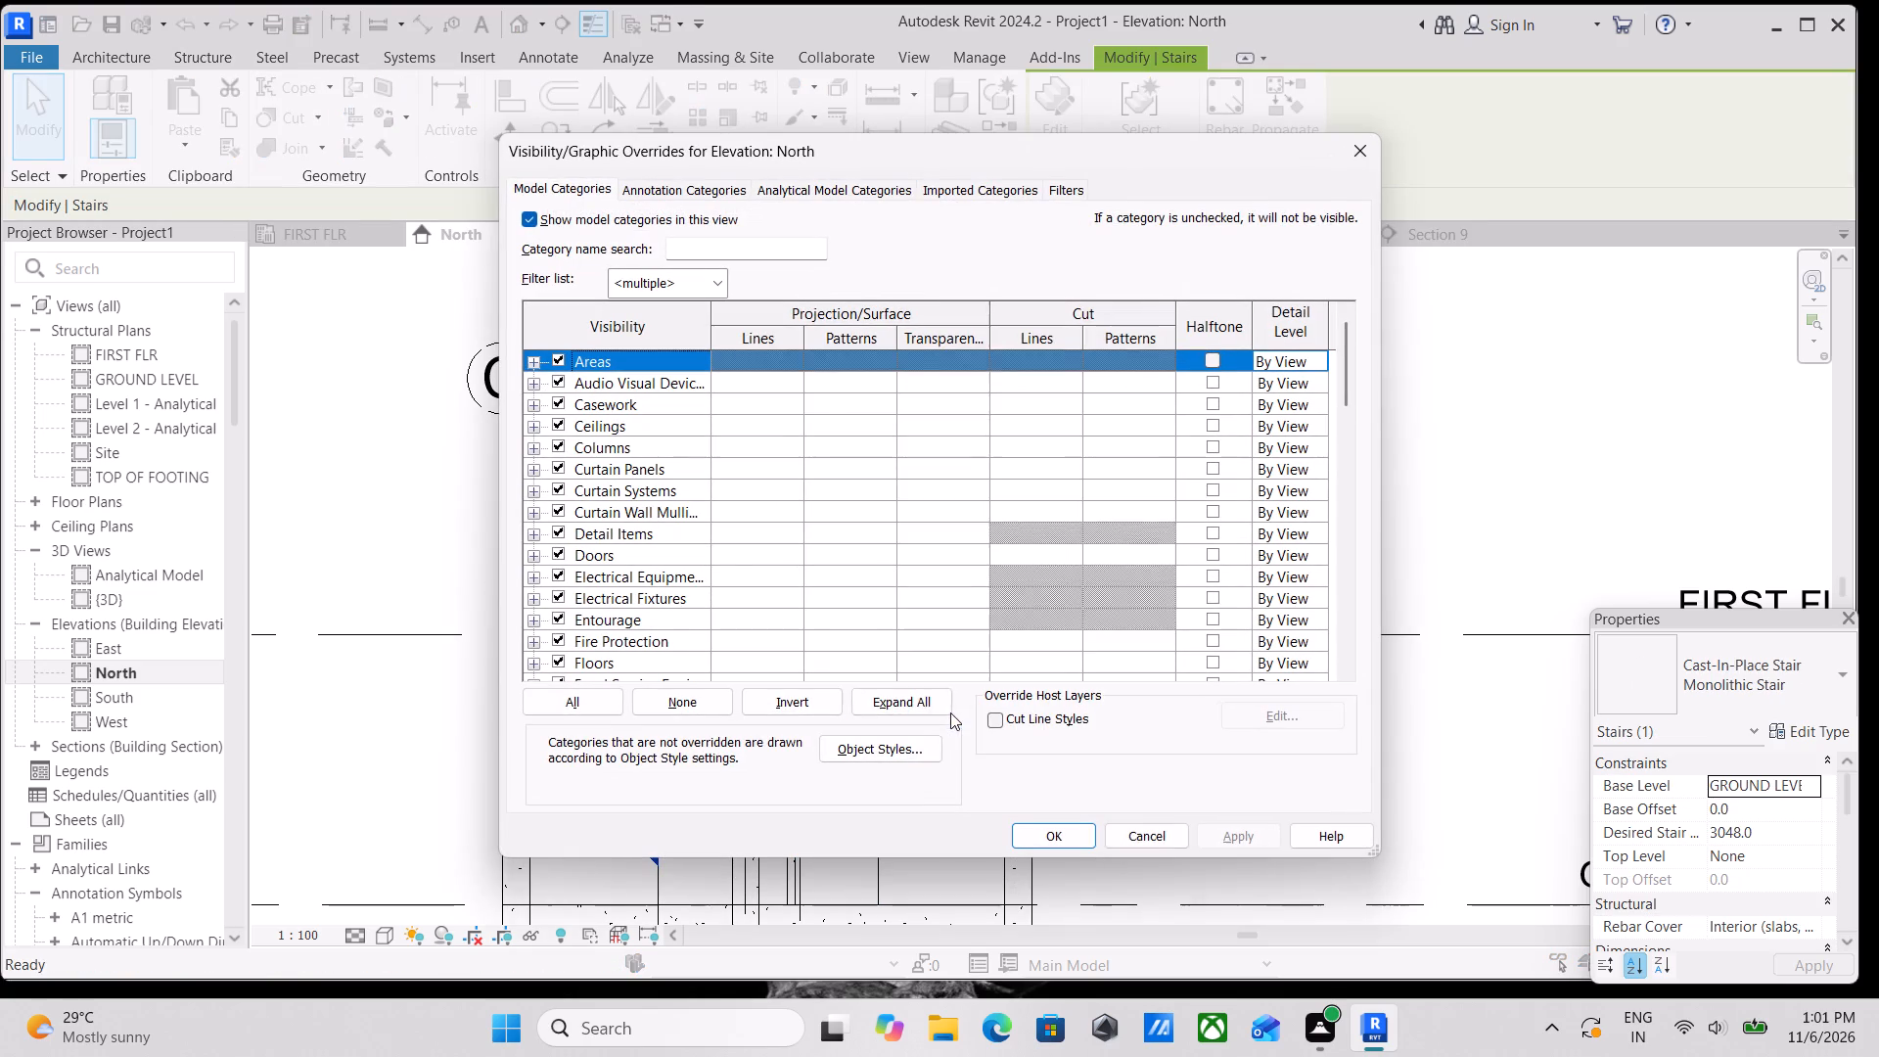
left_click(752, 245)
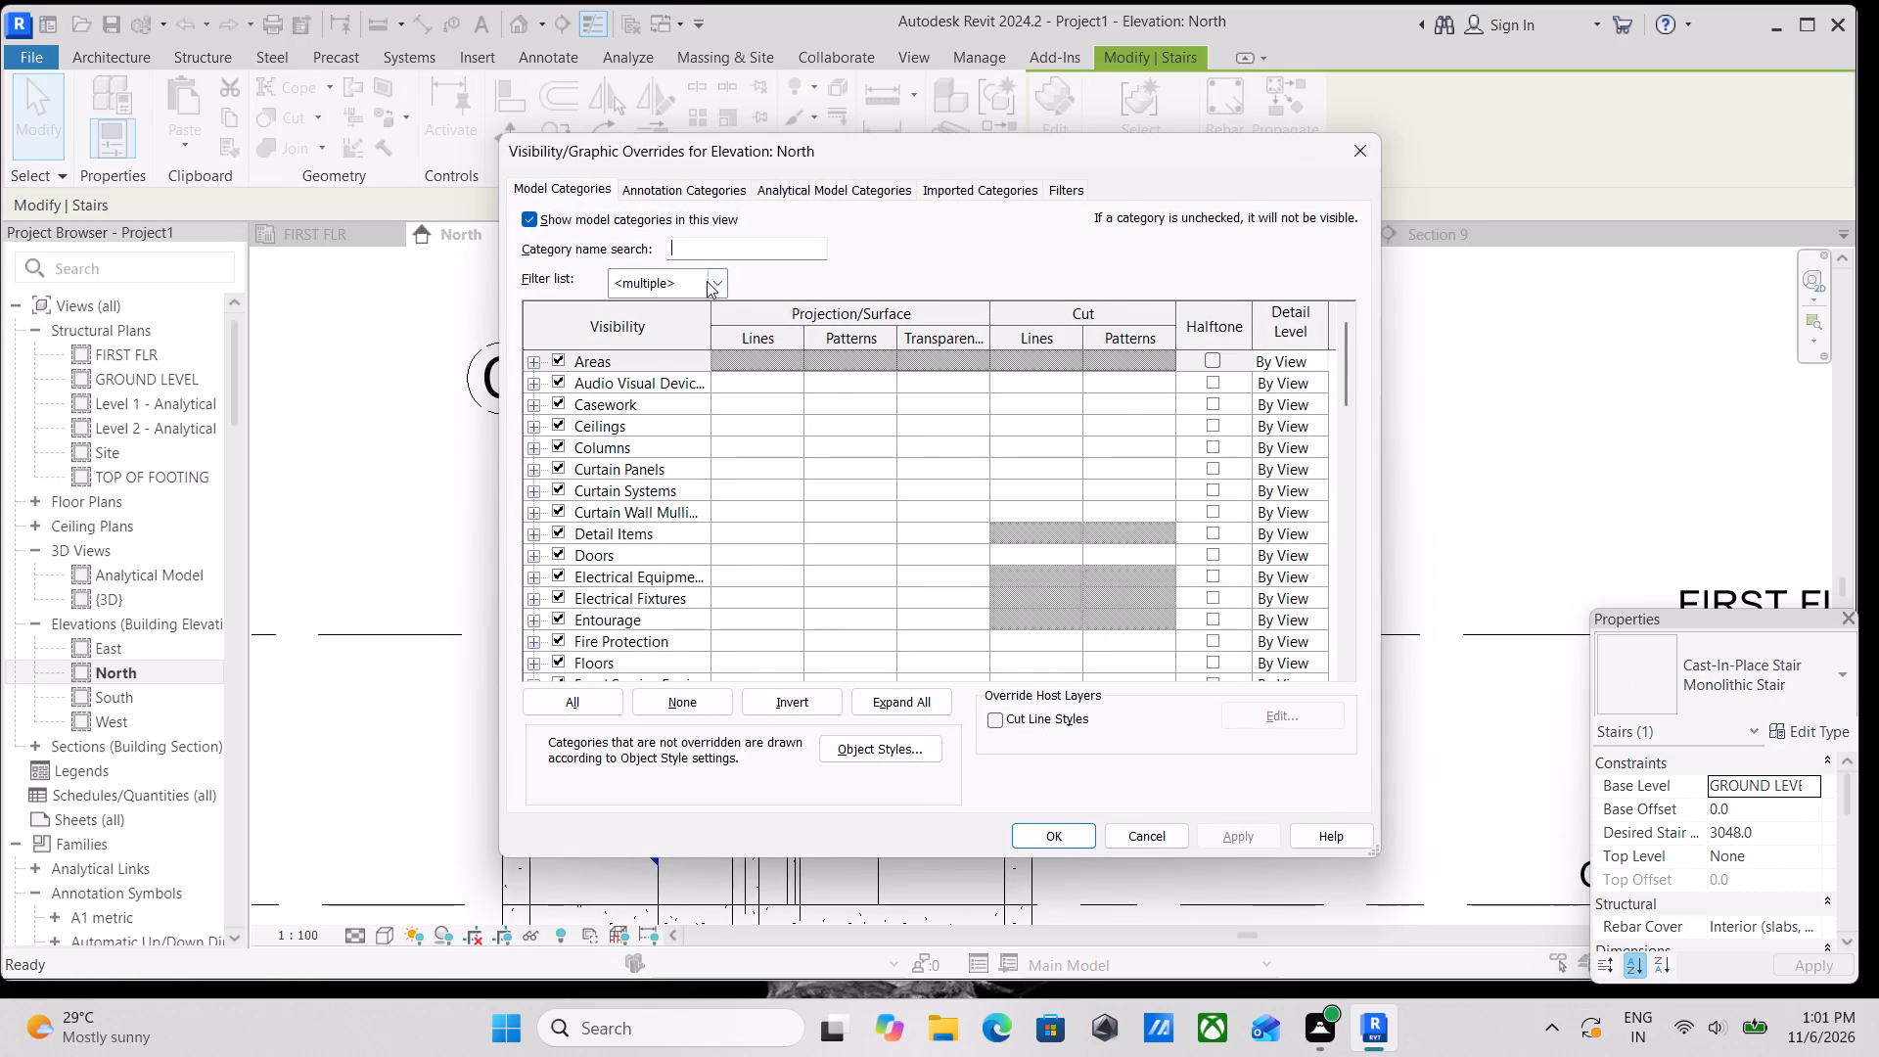
left_click(707, 281)
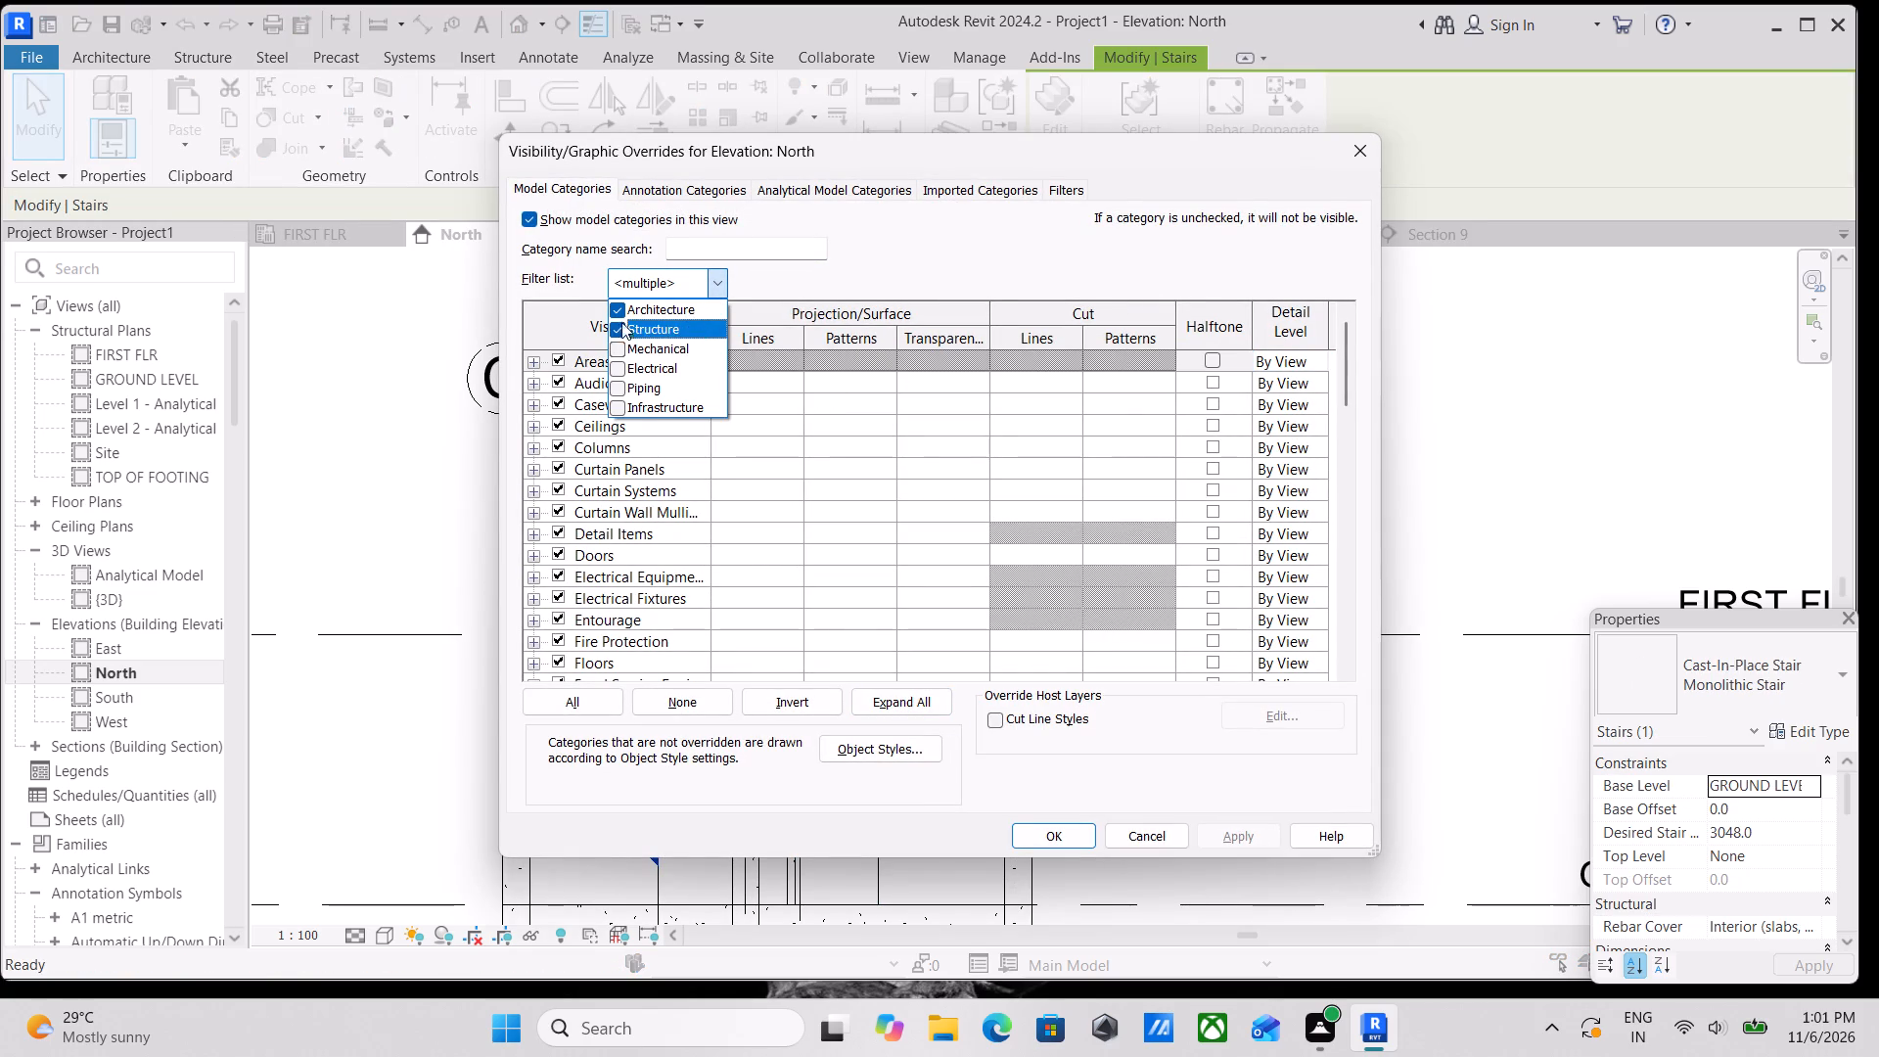
left_click(621, 316)
left_click(617, 324)
left_click(619, 326)
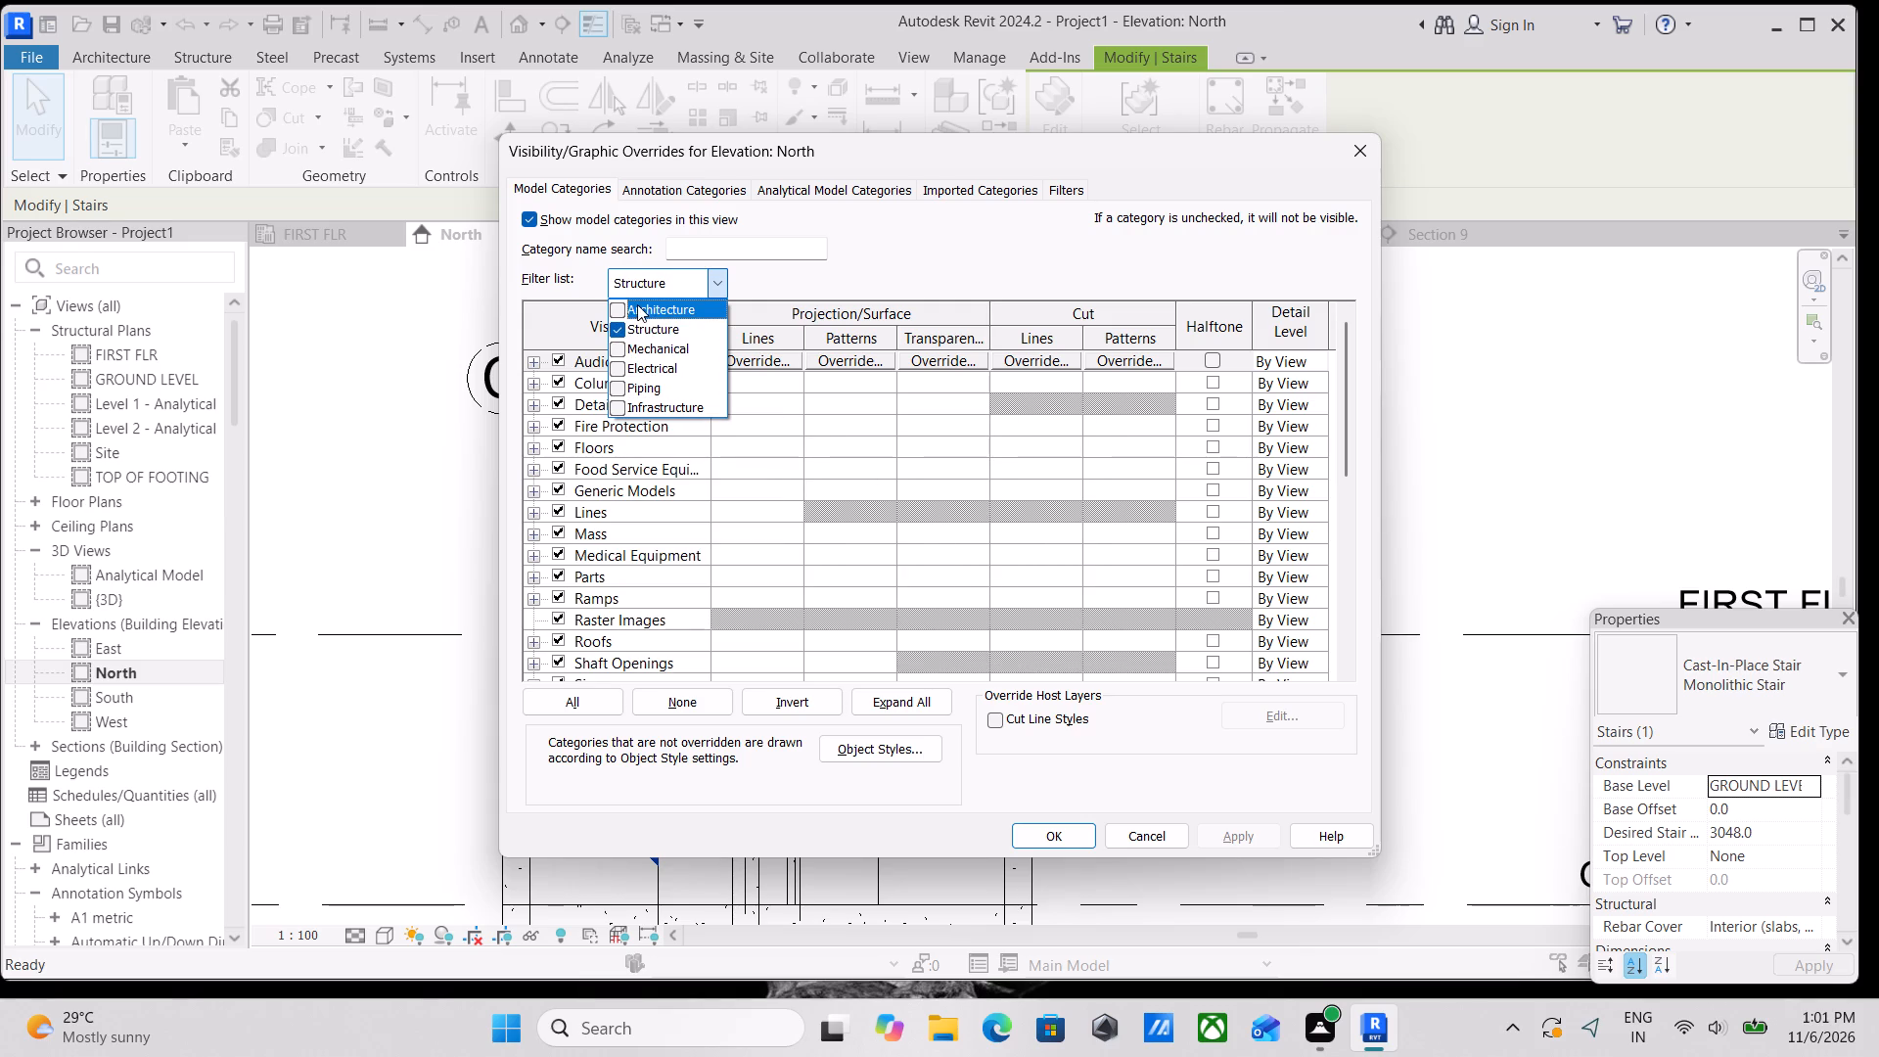
left_click(621, 304)
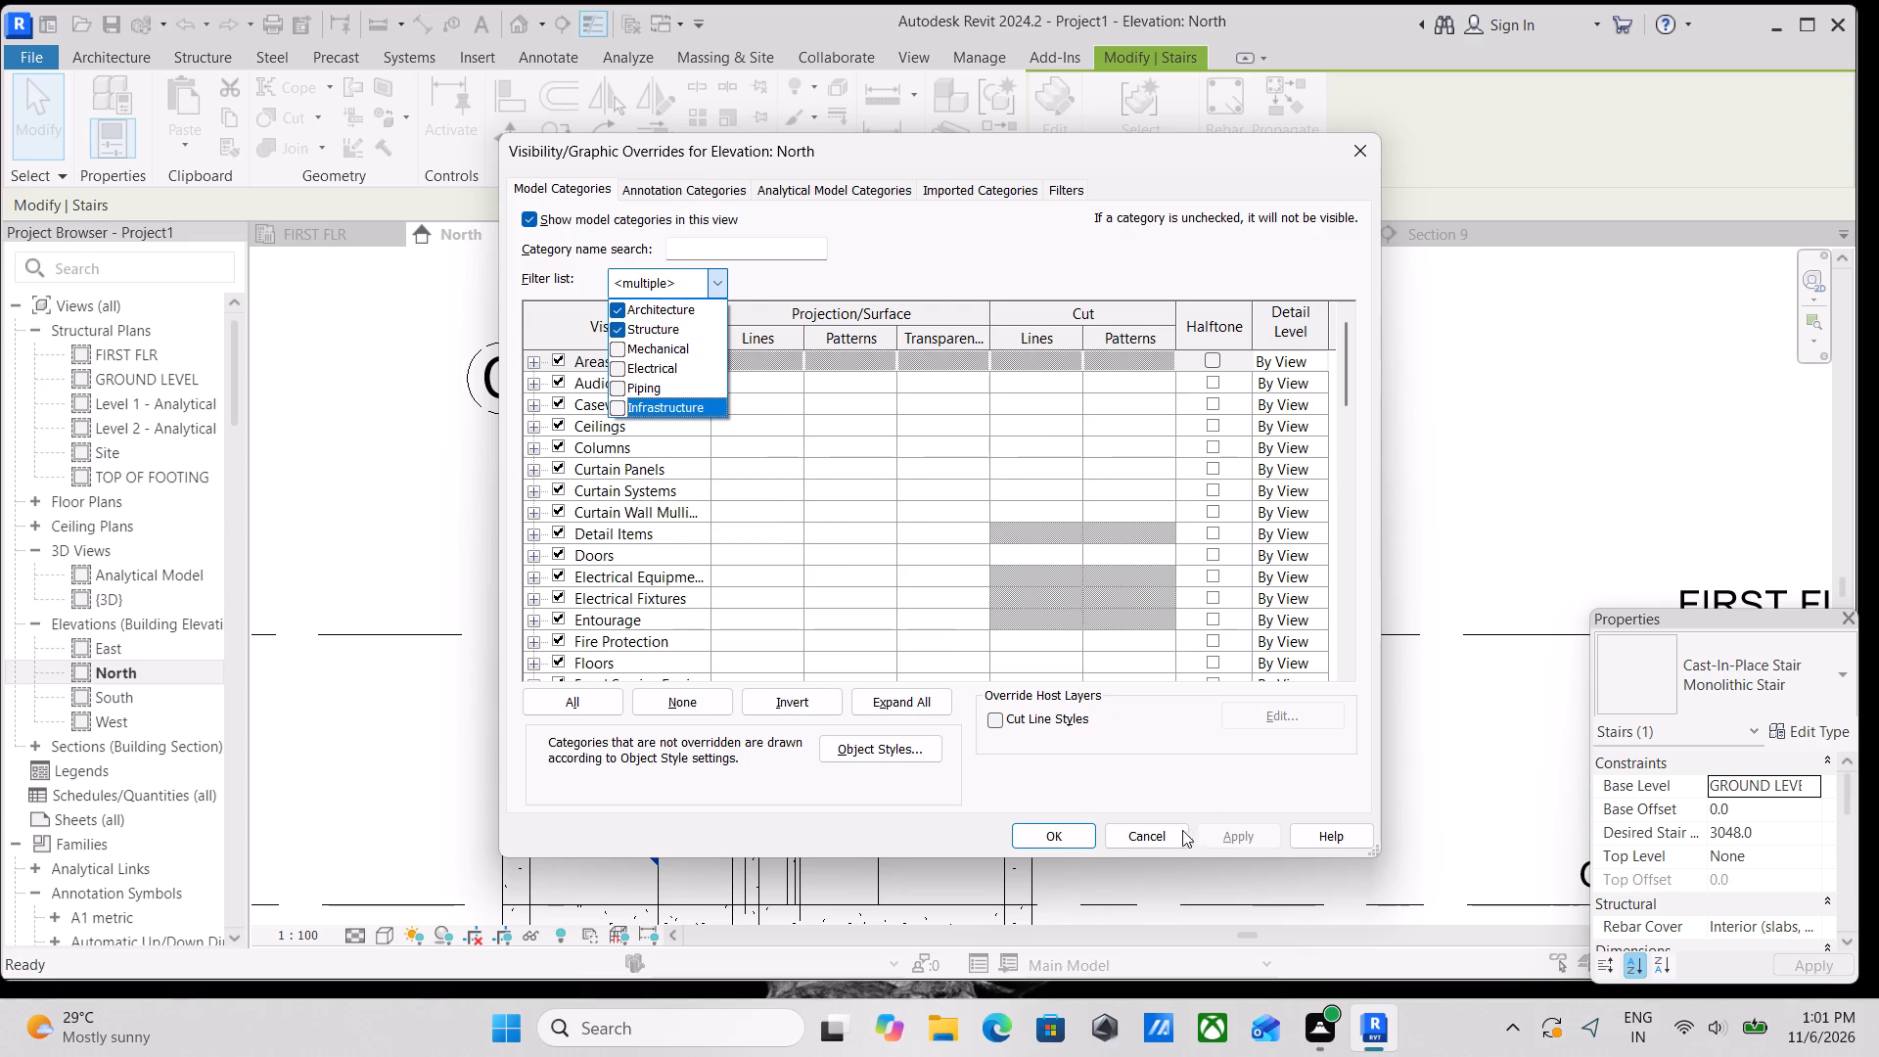
left_click(1054, 831)
Turn on all model categories, including Structural Columns, in the North elevation's Visibility/Graphic Overrides and apply them.
scroll(649, 561, "down", 8)
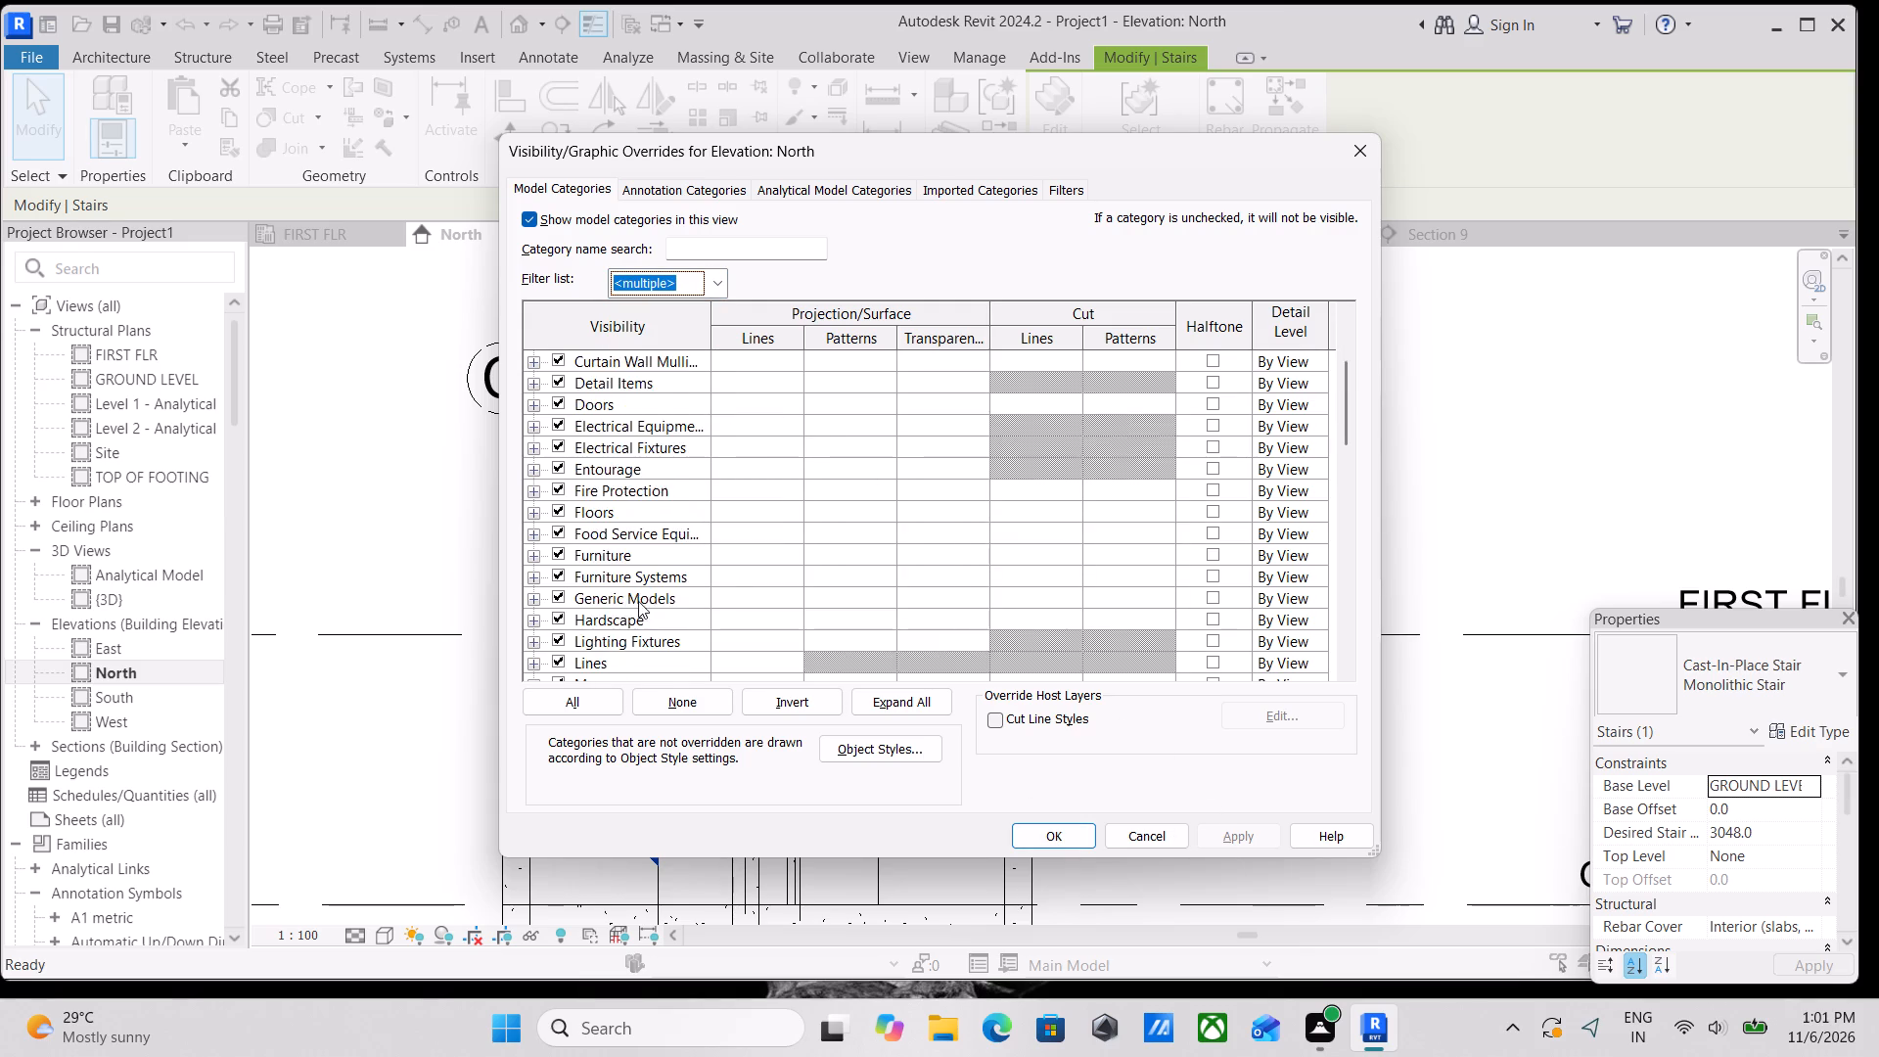
scroll(638, 601, "down", 20)
scroll(638, 601, "down", 6)
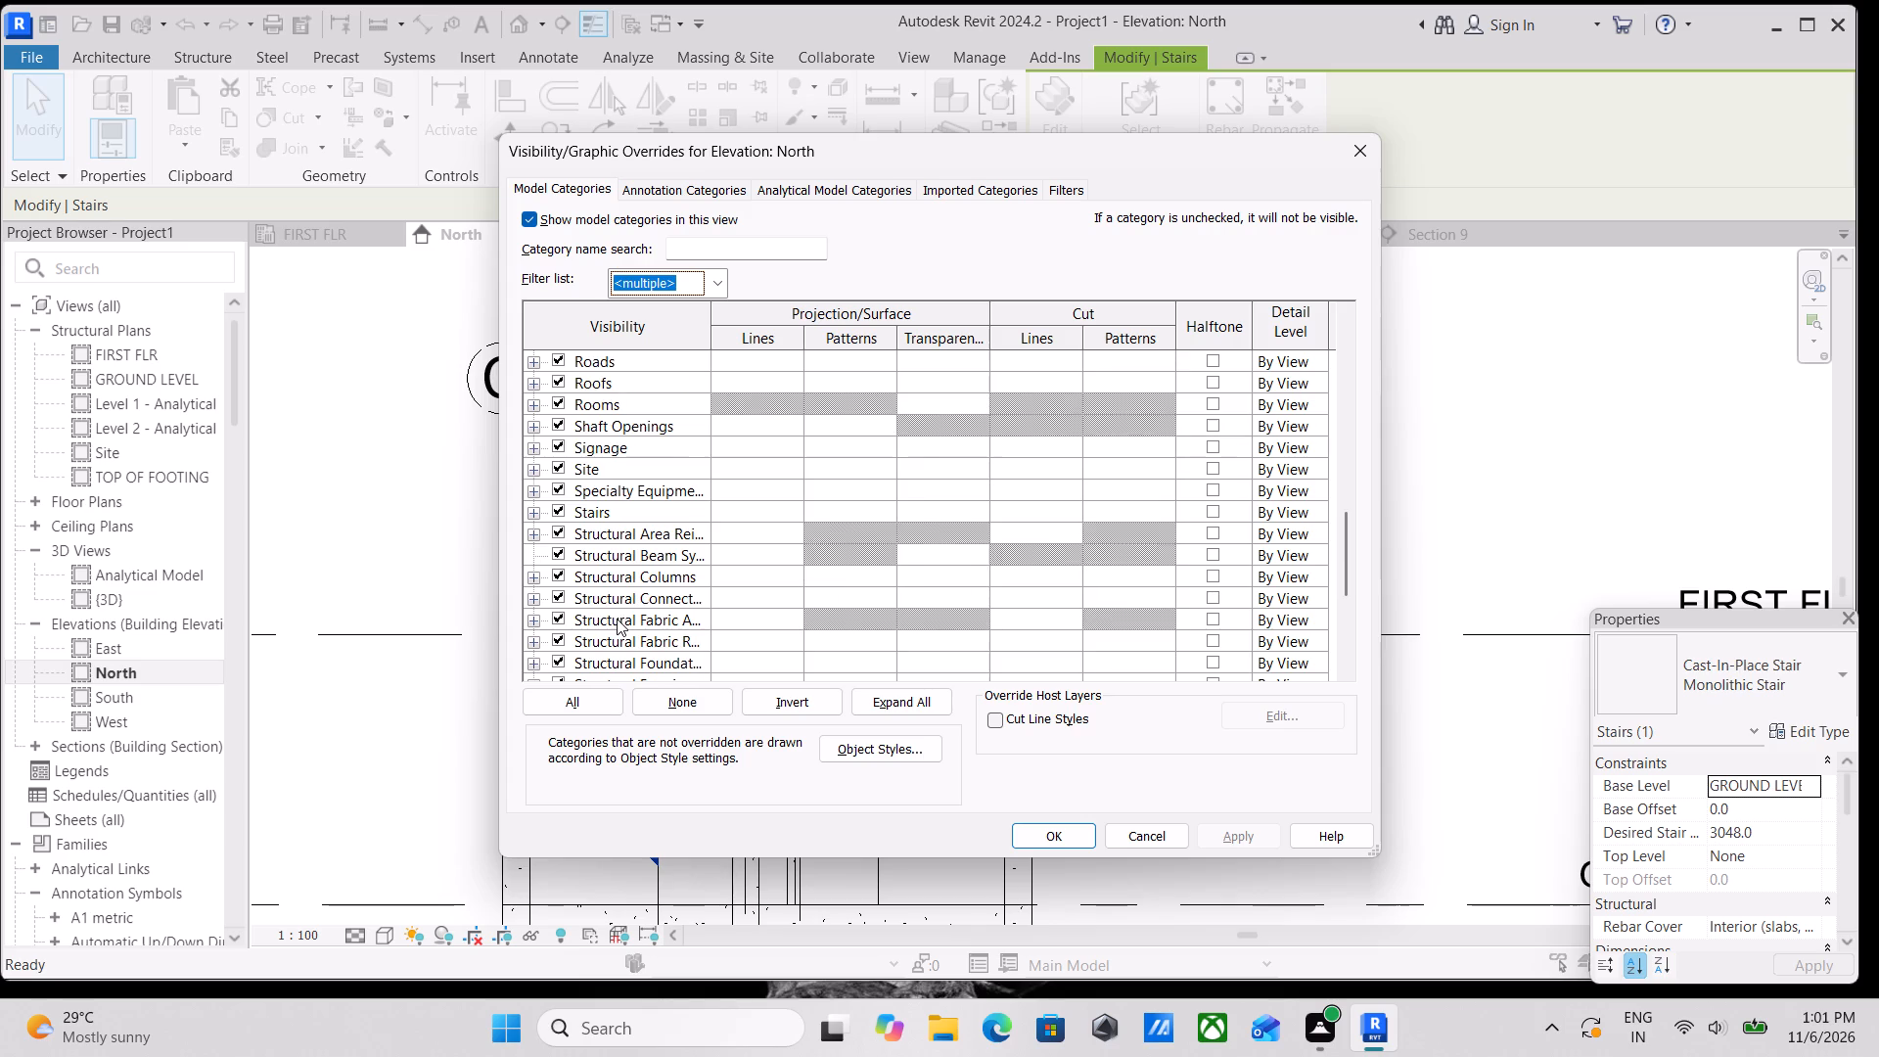
left_click(551, 568)
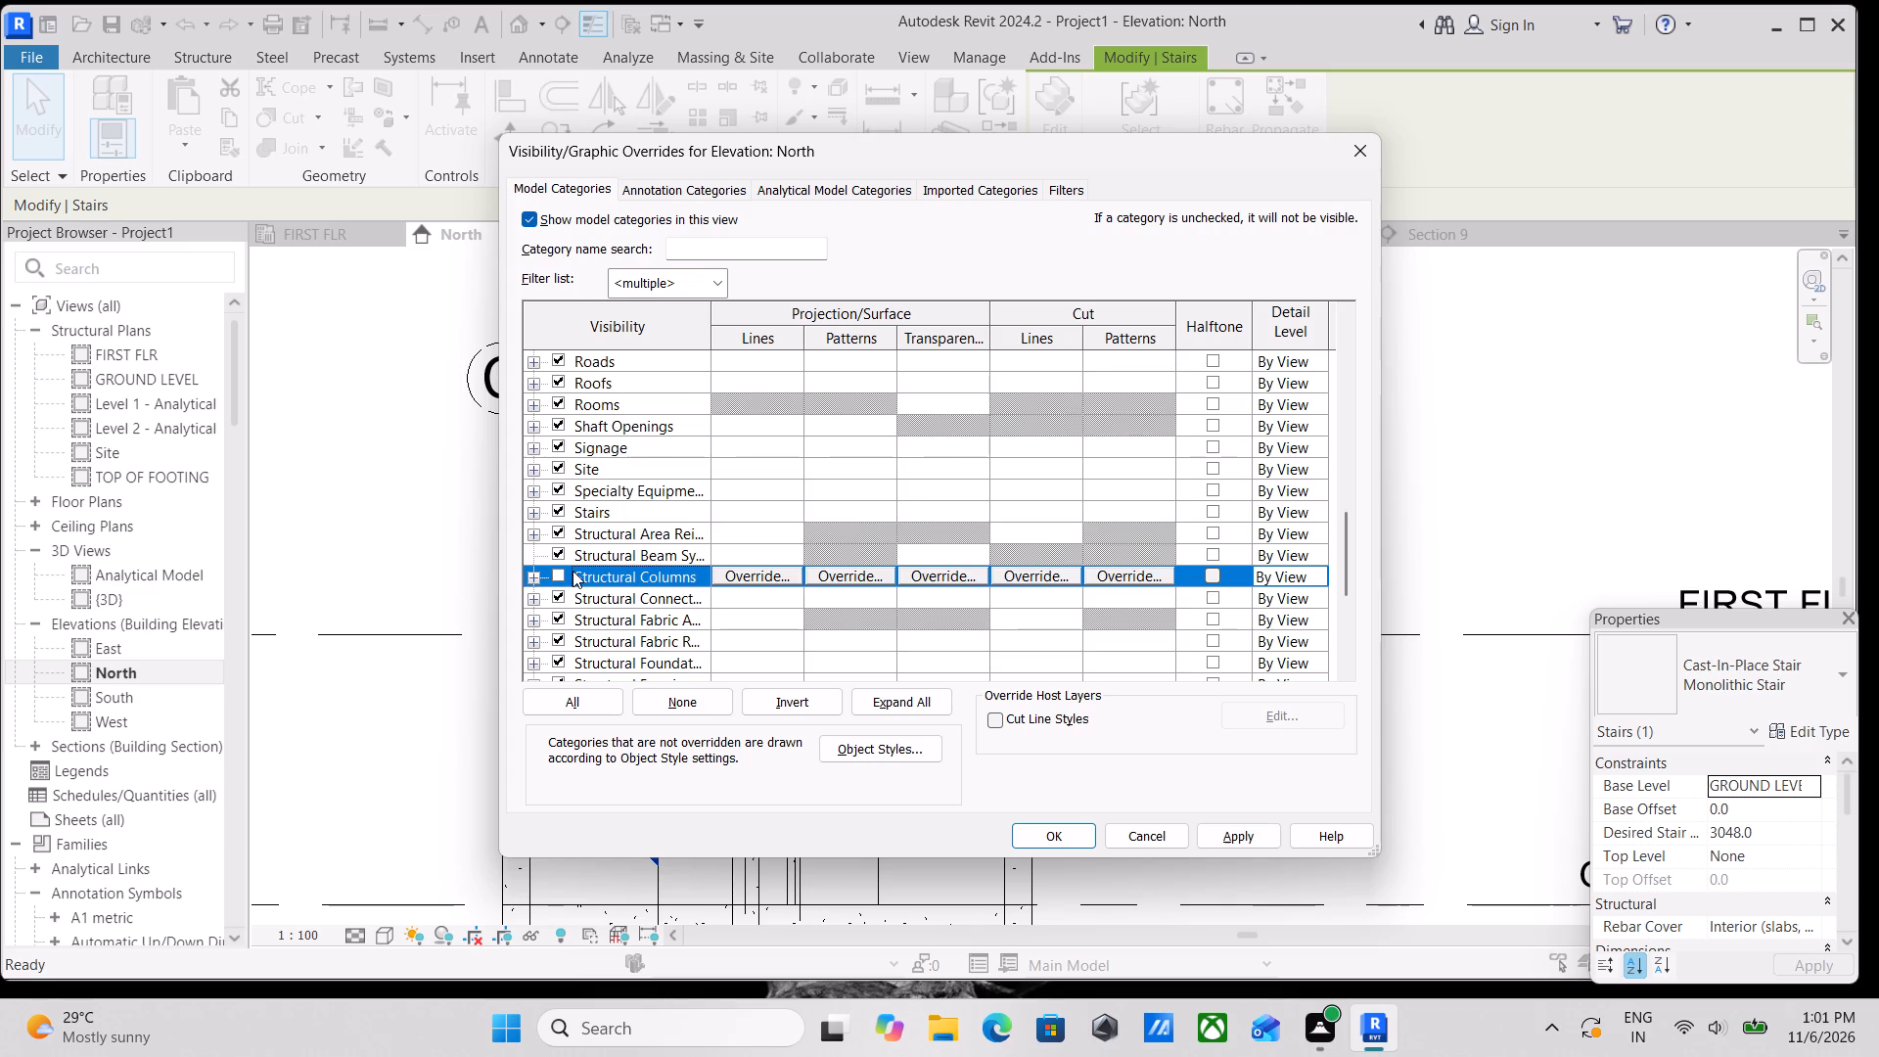
type("sa")
scroll(550, 572, "up", 2)
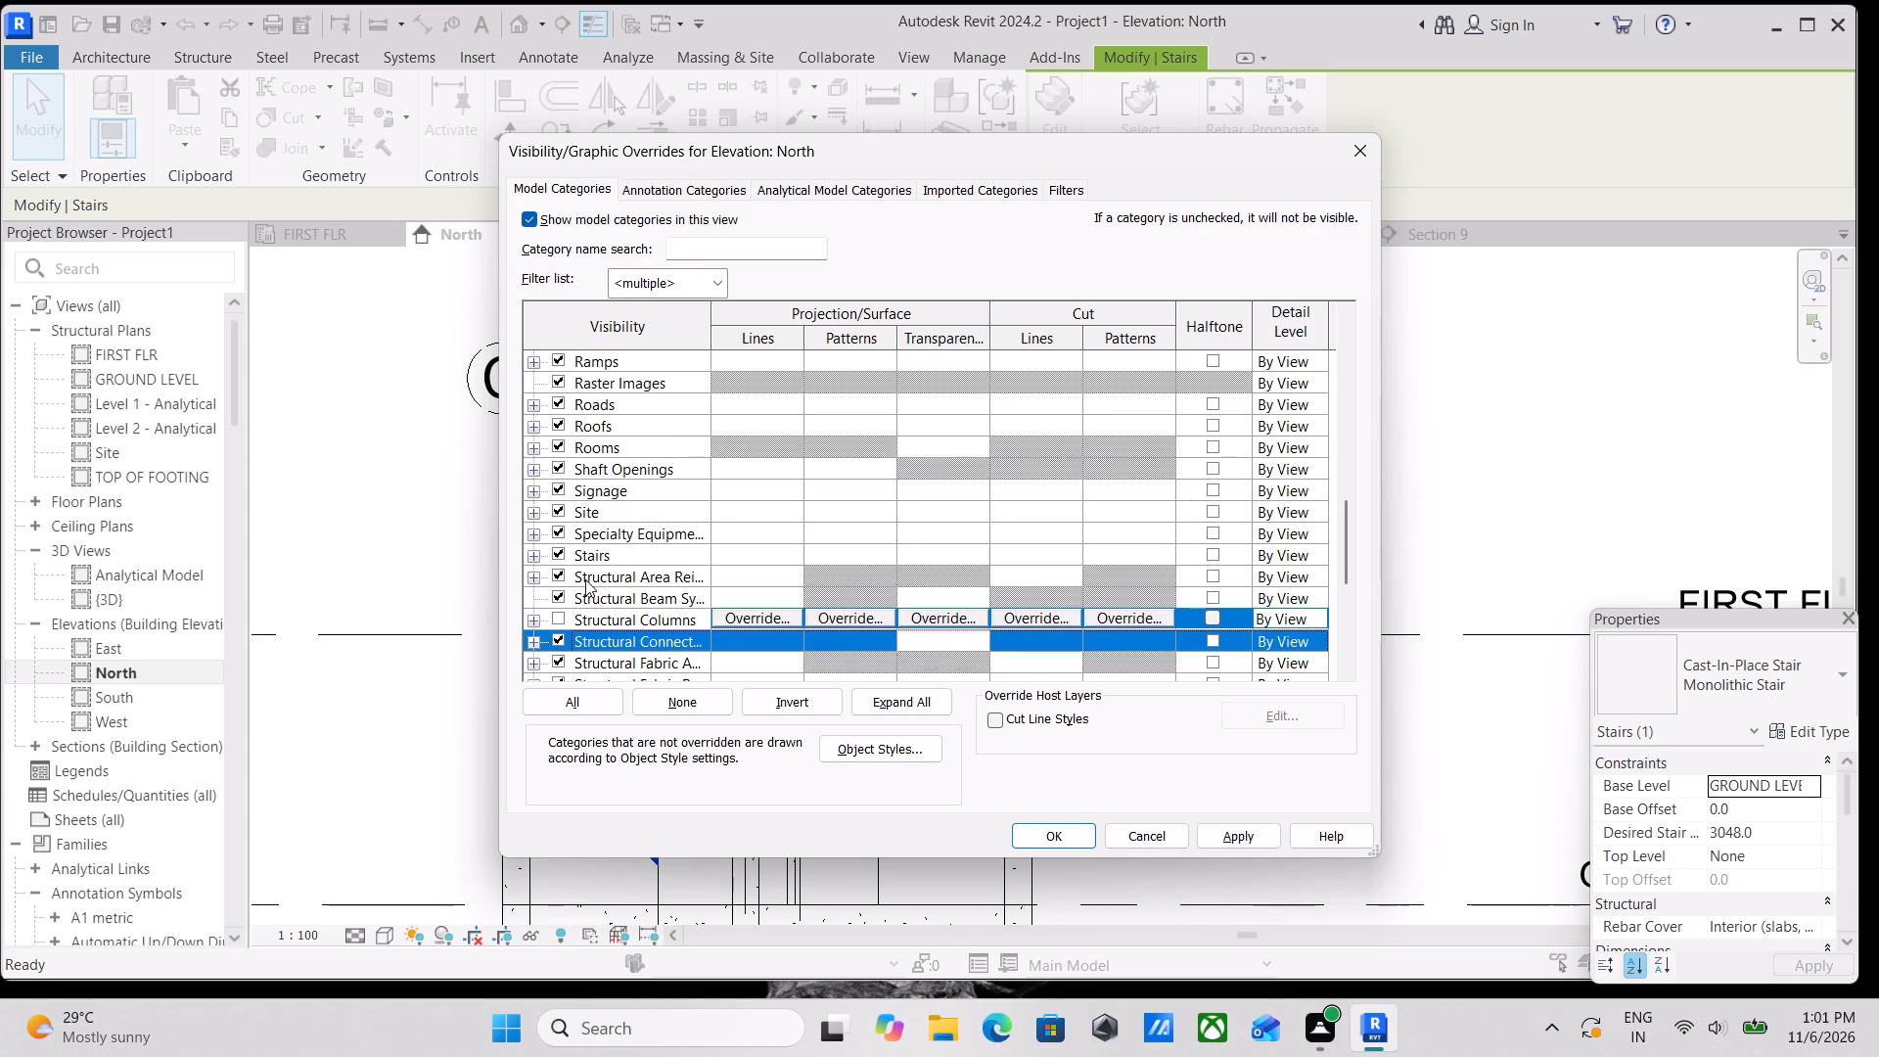
scroll(575, 614, "up", 1)
scroll(613, 643, "down", 2)
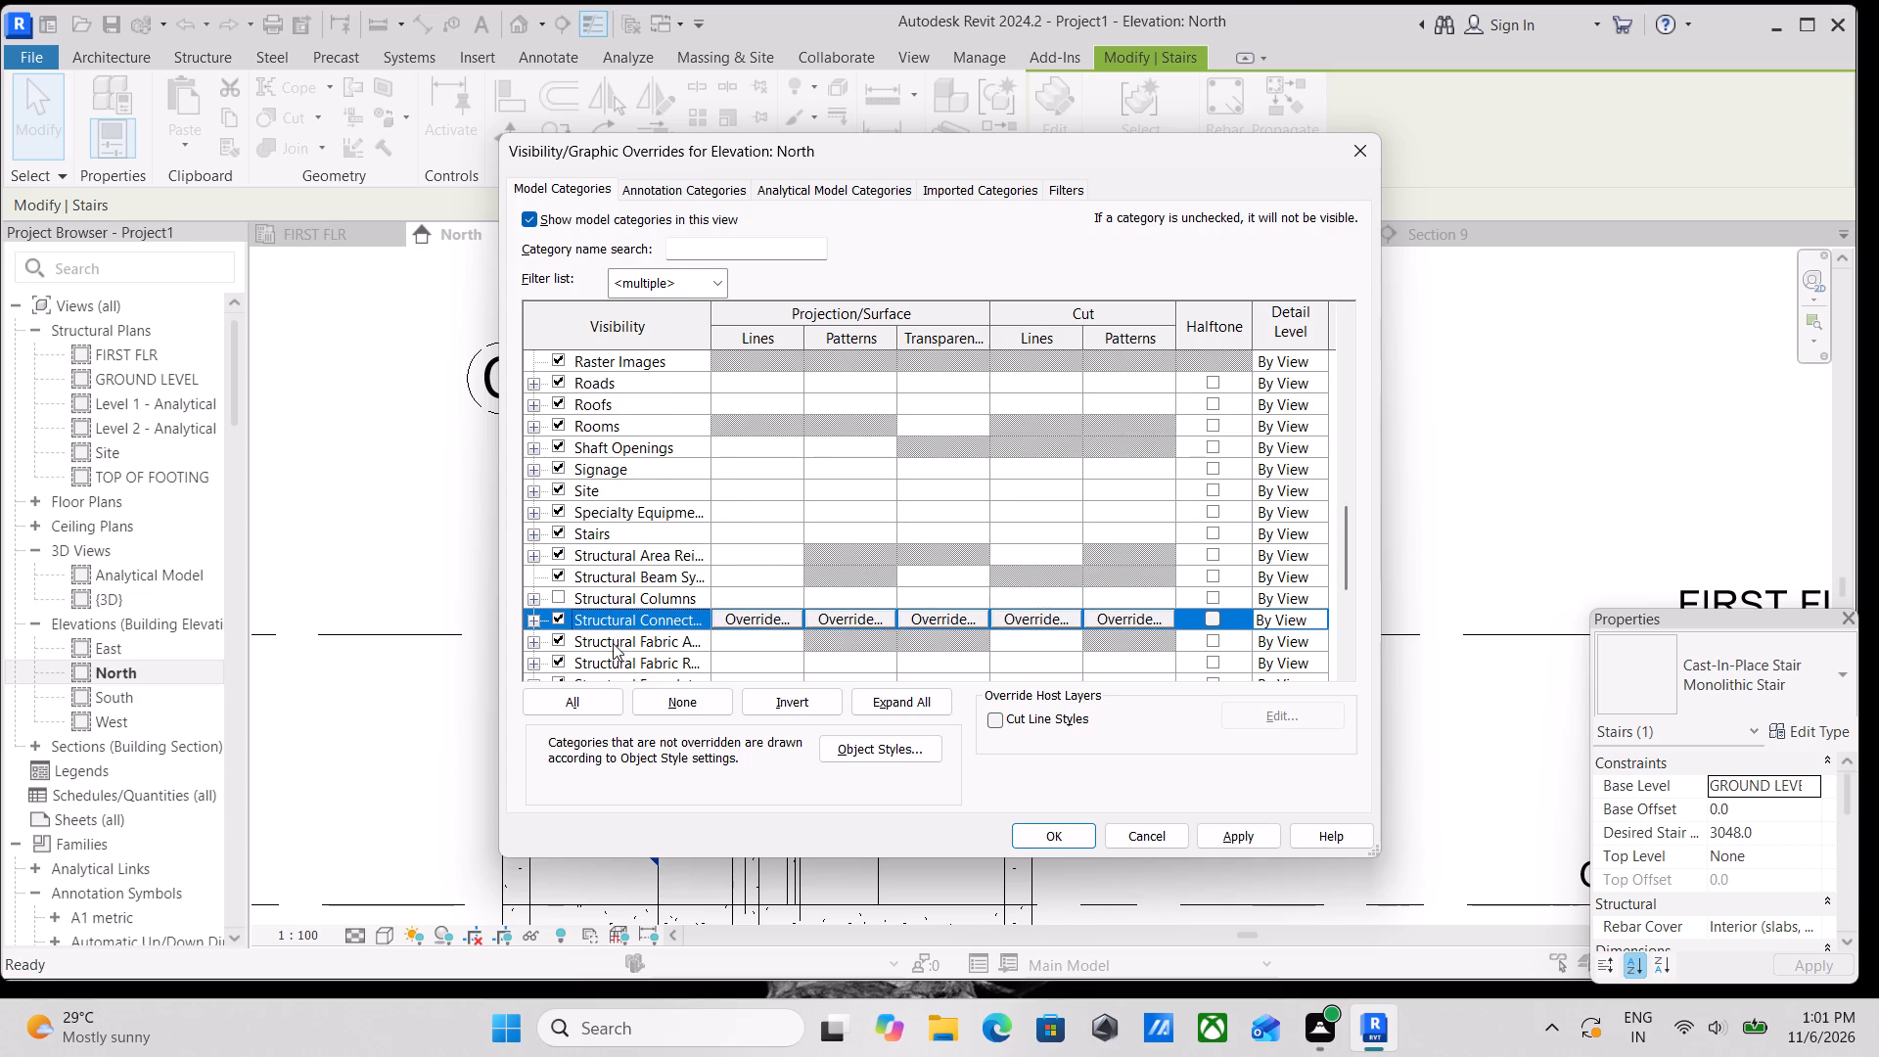
left_click(582, 700)
left_click(559, 594)
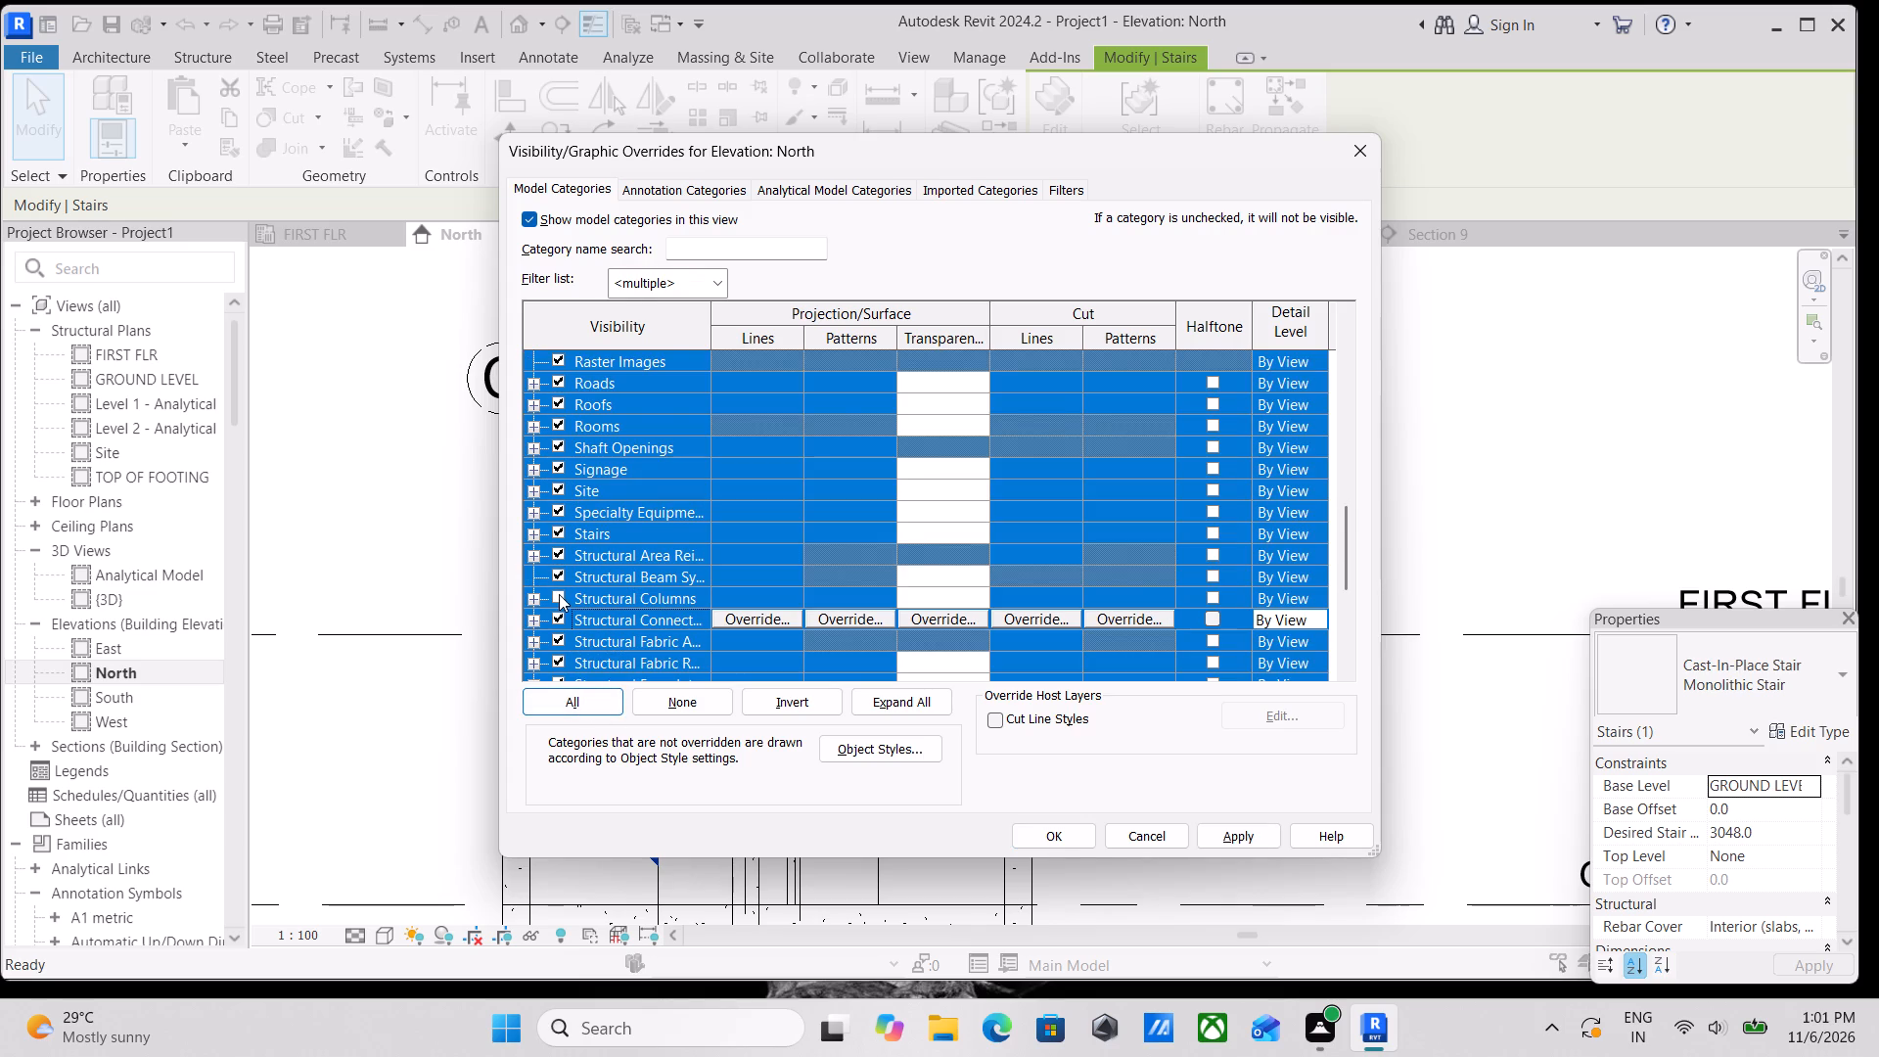
scroll(623, 602, "down", 17)
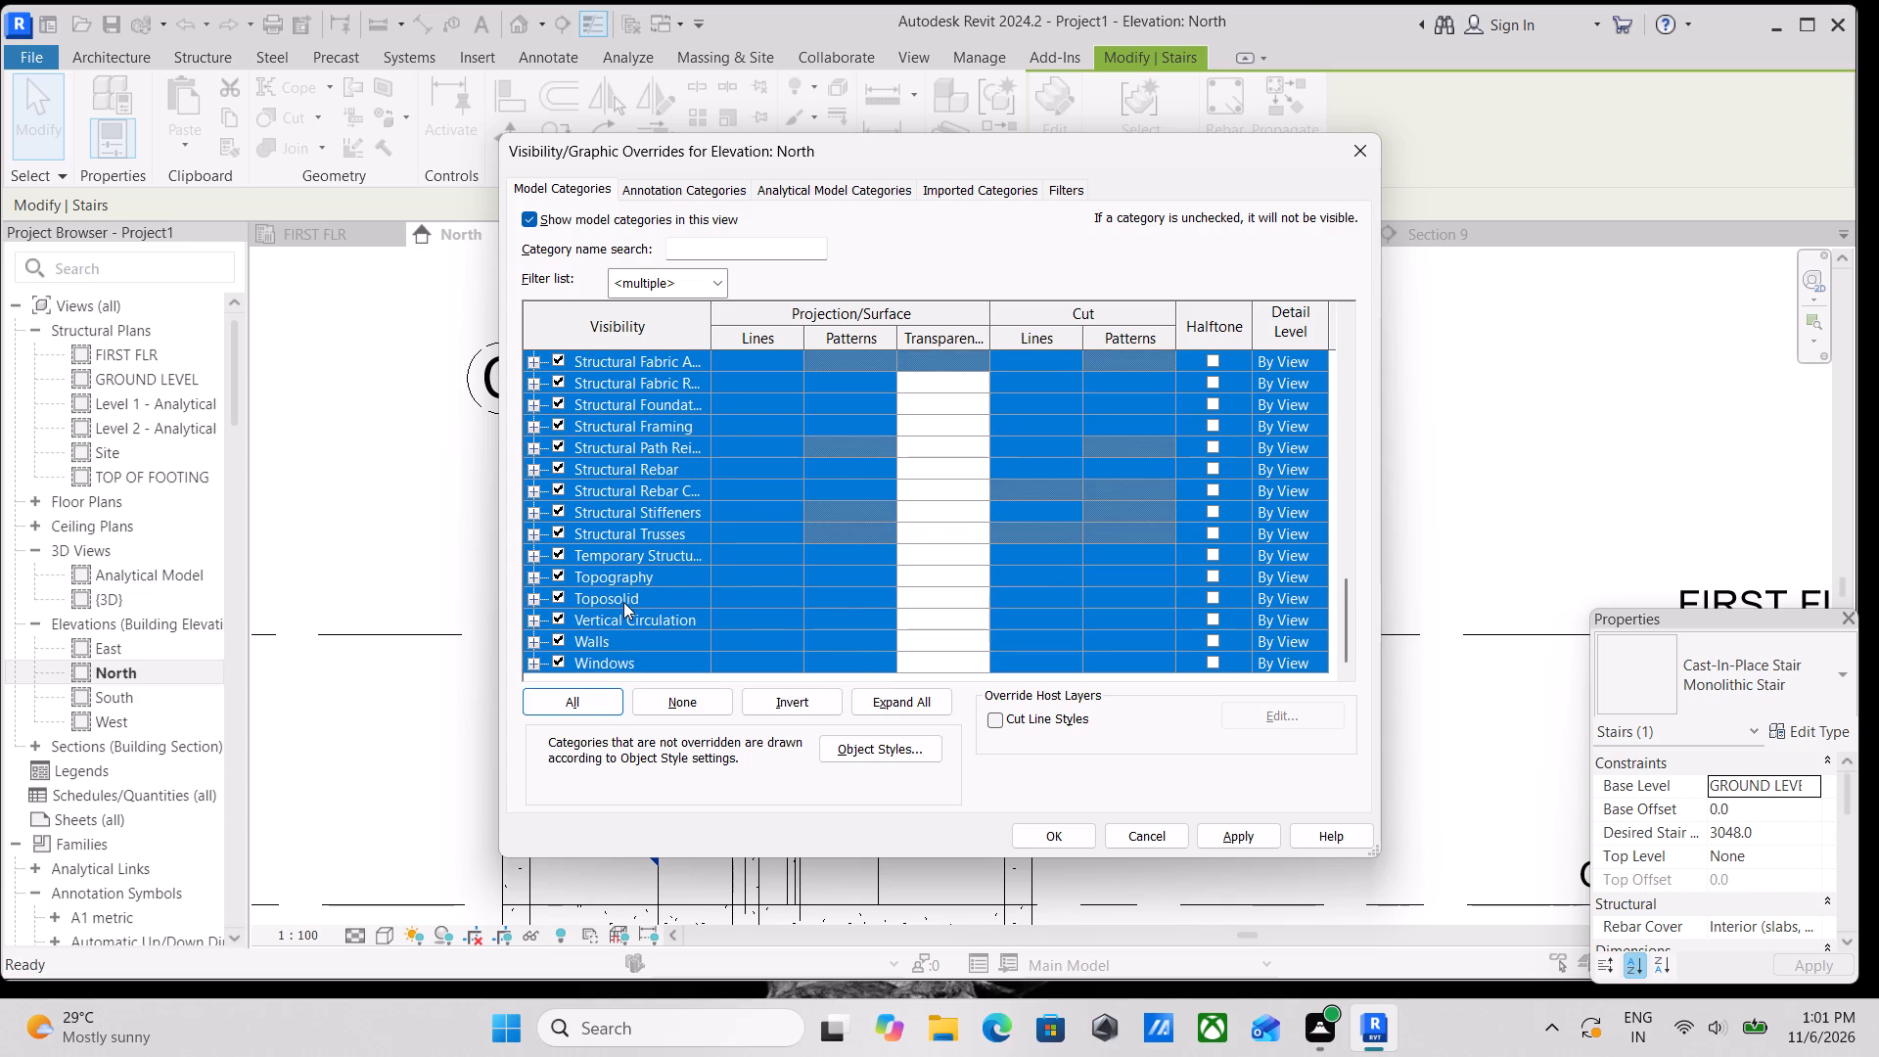
scroll(912, 583, "down", 4)
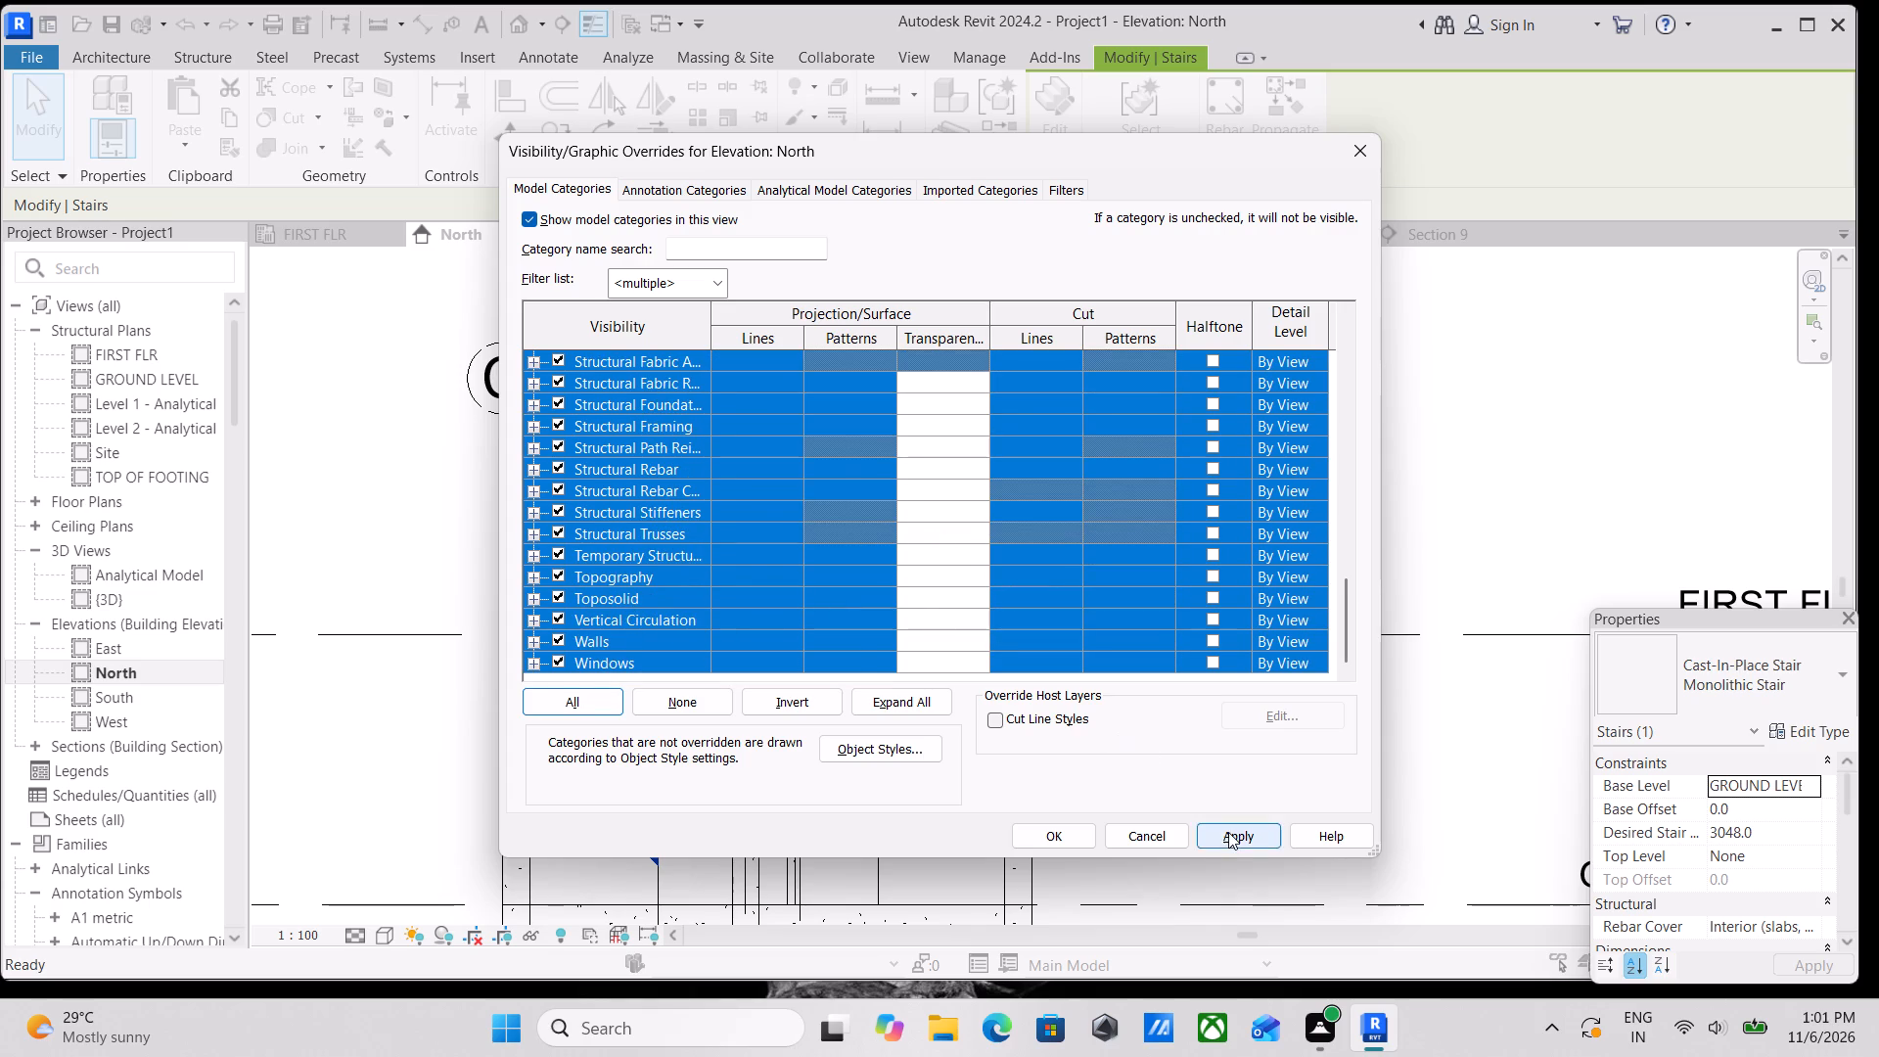
left_click(1228, 832)
left_click(1047, 833)
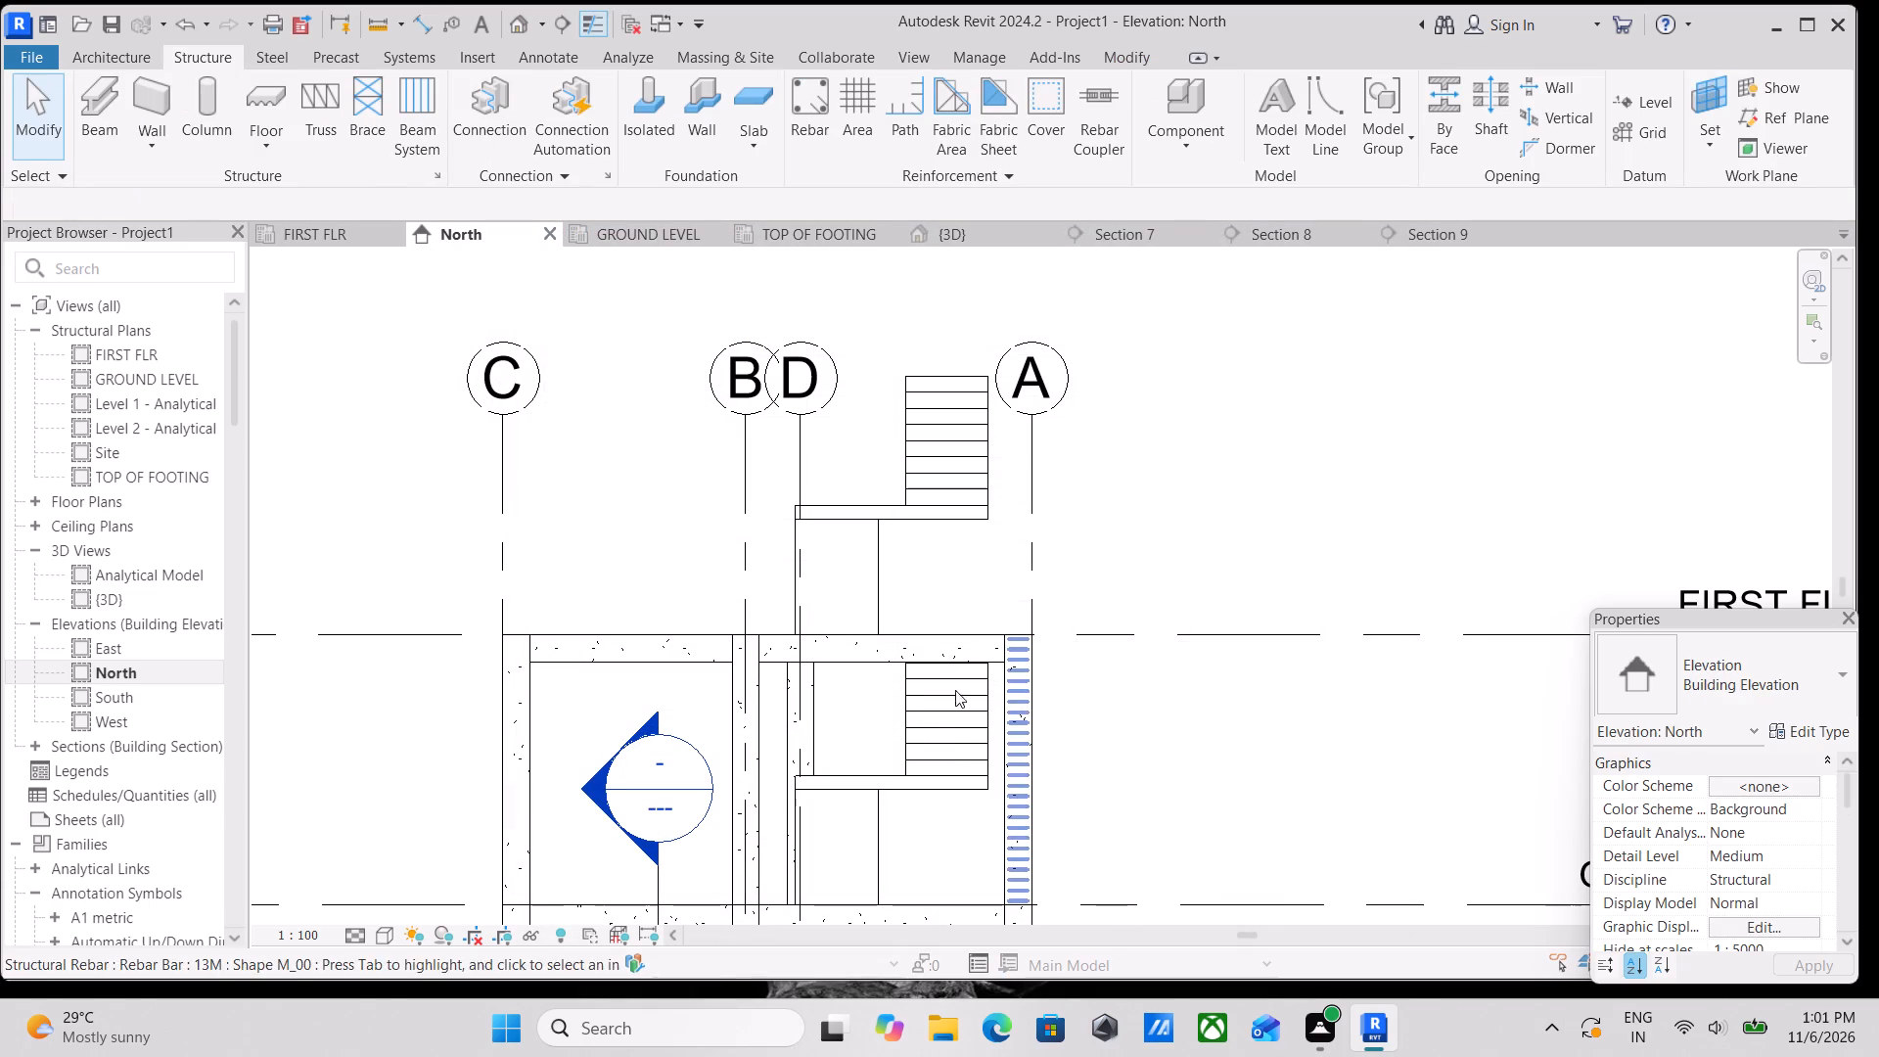
Select the GROUND LEVEL stair in the North elevation and look for it around the frame in the 3D view.
left_click(948, 753)
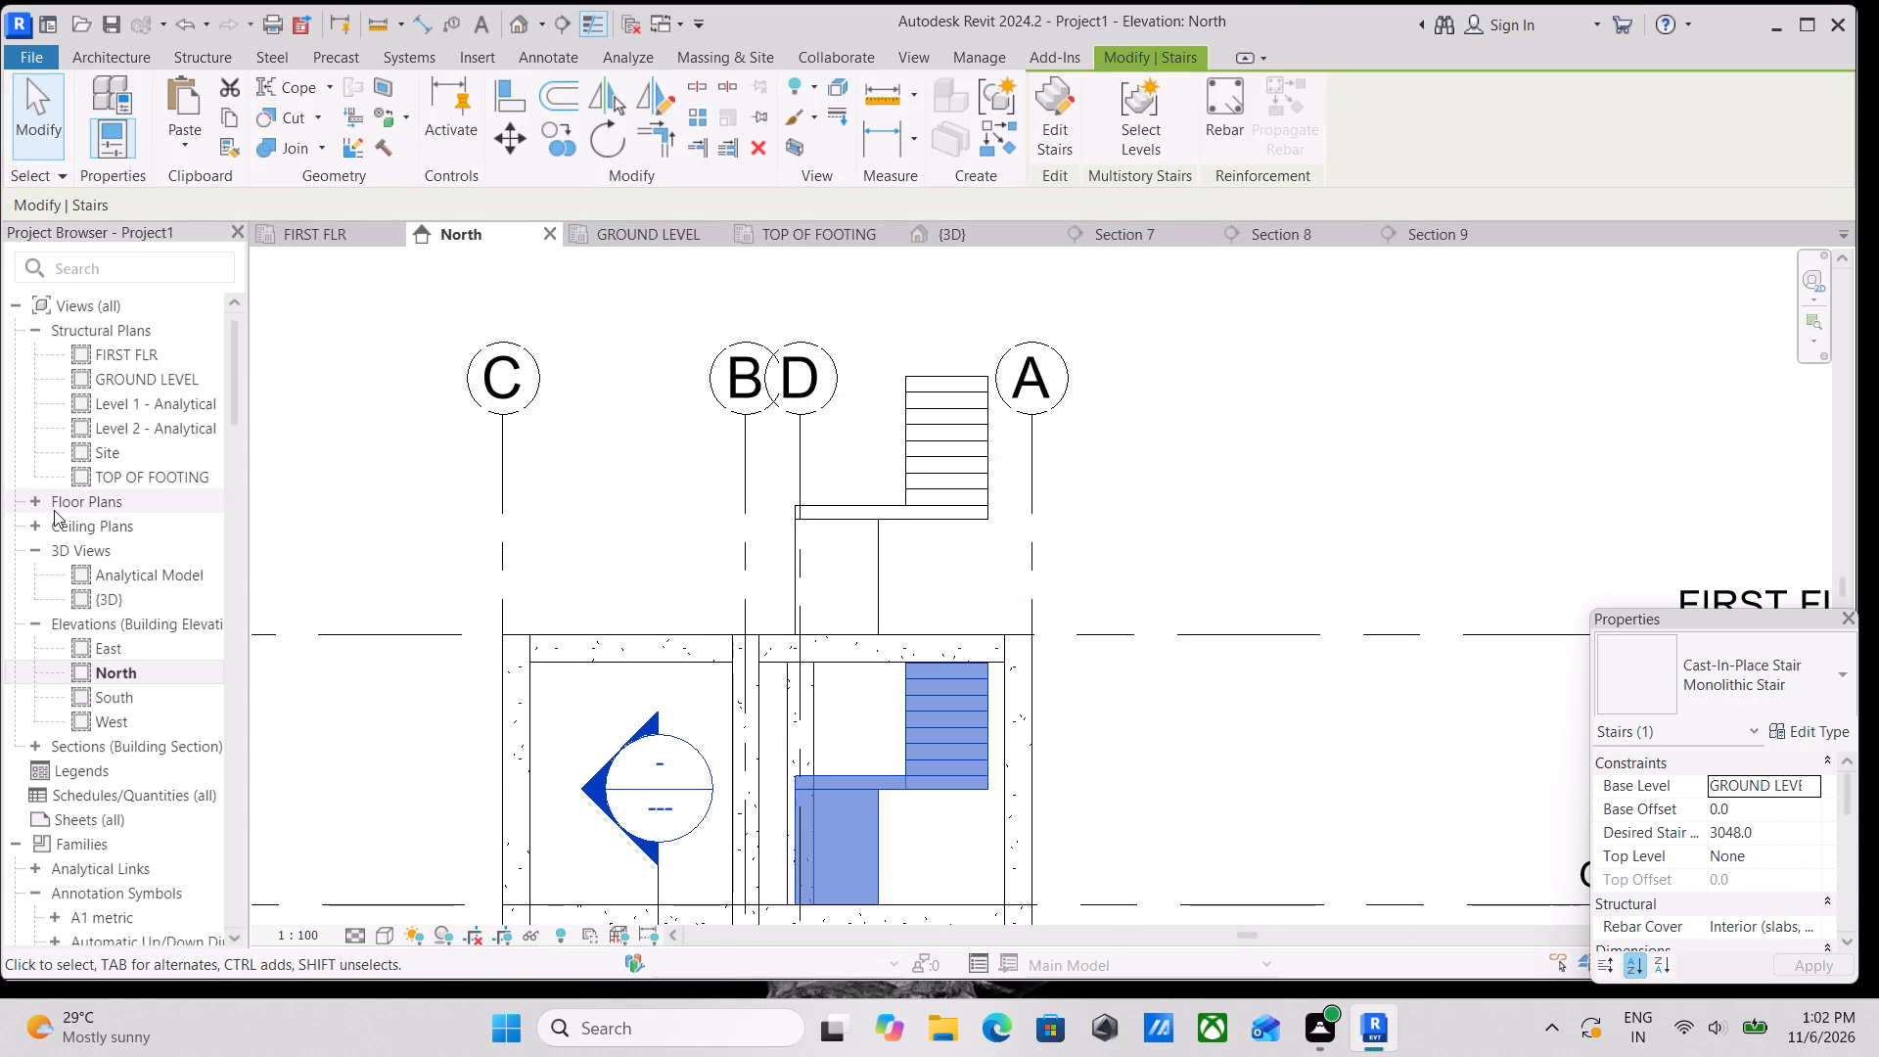
scroll(387, 506, "down", 3)
scroll(637, 684, "down", 3)
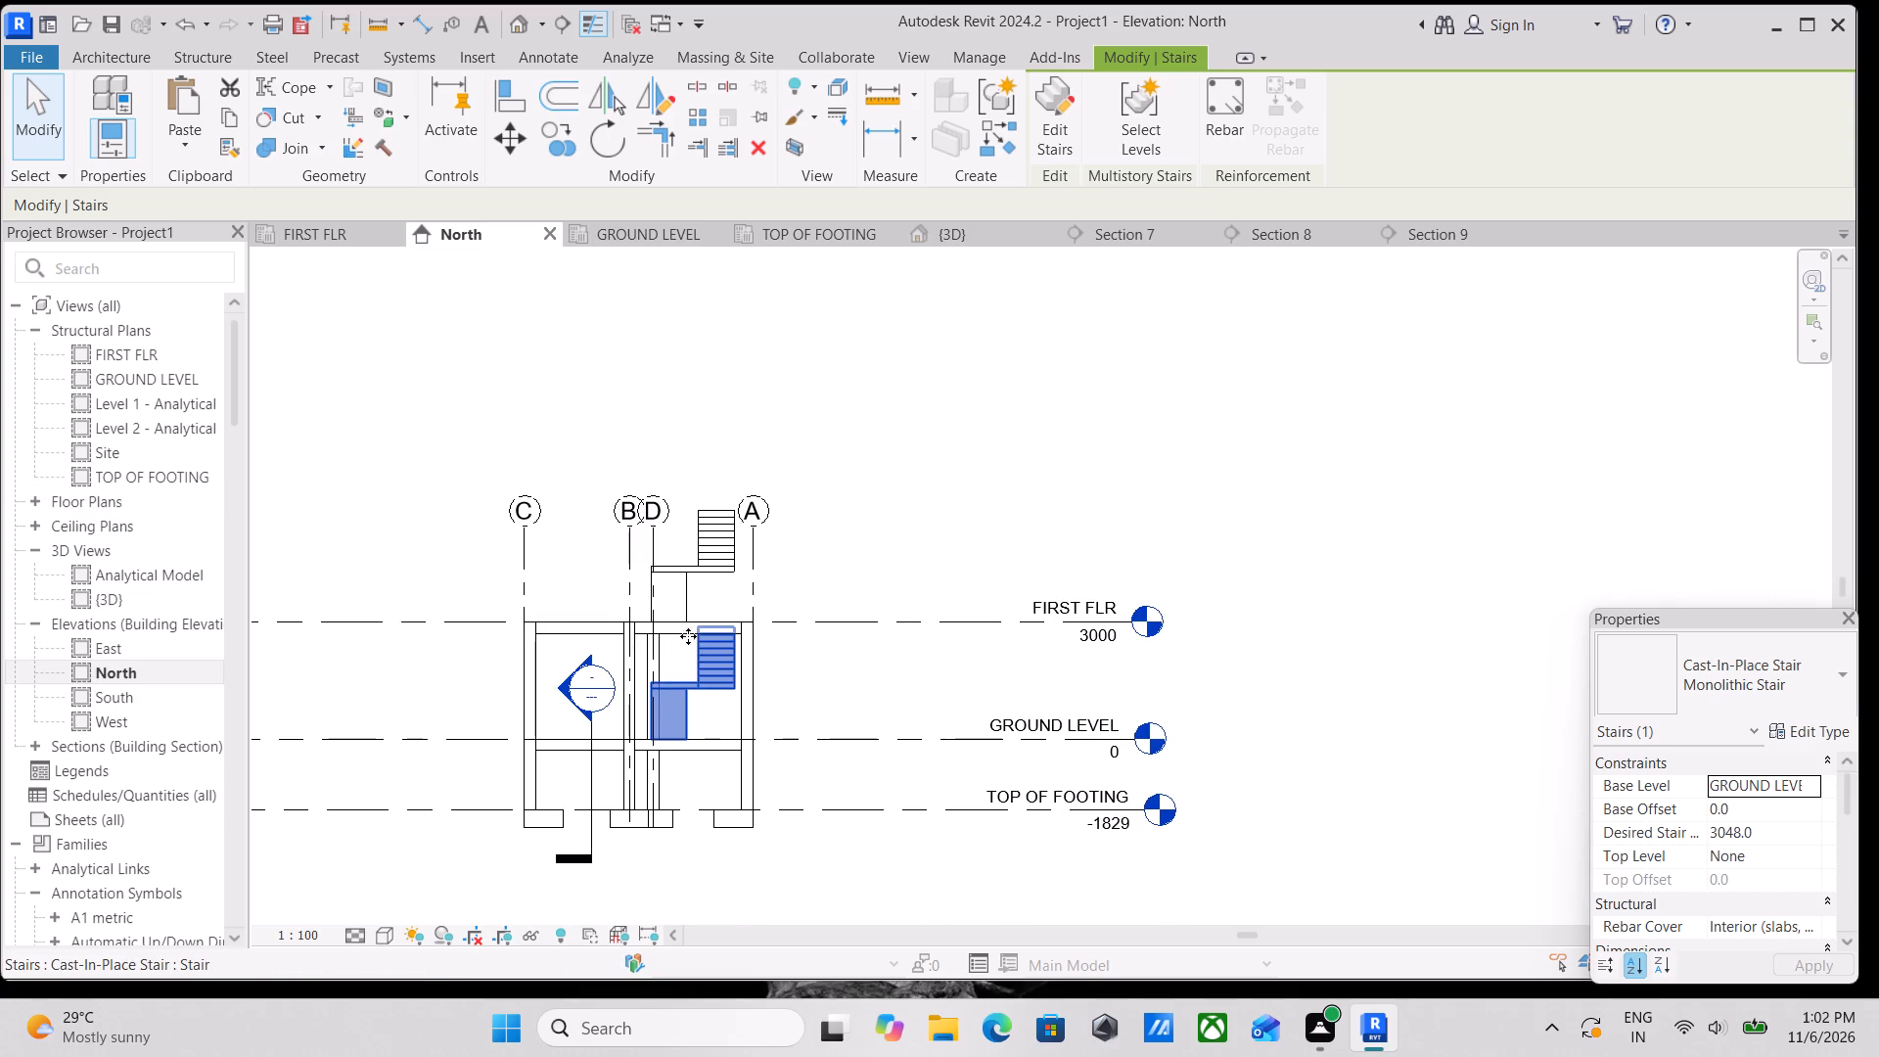
middle_click_drag(687, 633, 769, 754, "shift")
left_click(933, 228)
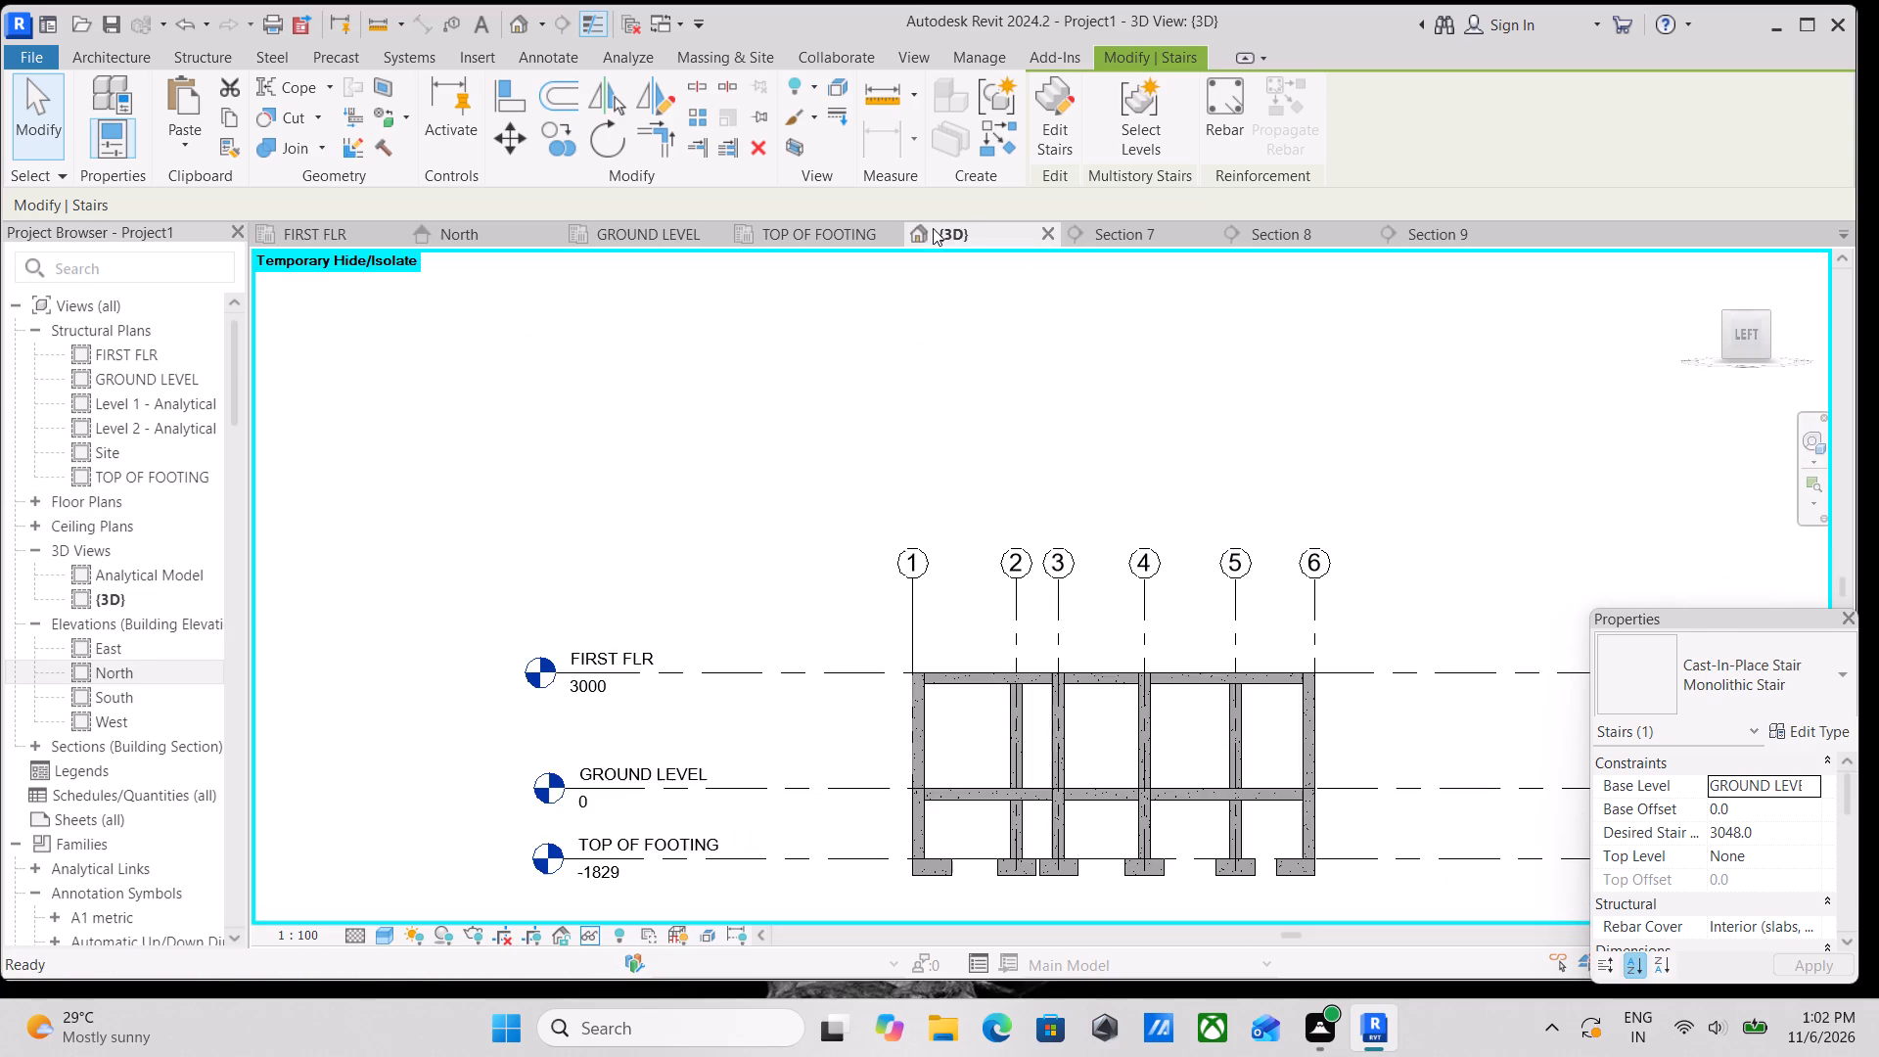
middle_click_drag(864, 770, 578, 574)
middle_click_drag(725, 609, 923, 820, "shift")
middle_click_drag(953, 800, 852, 772)
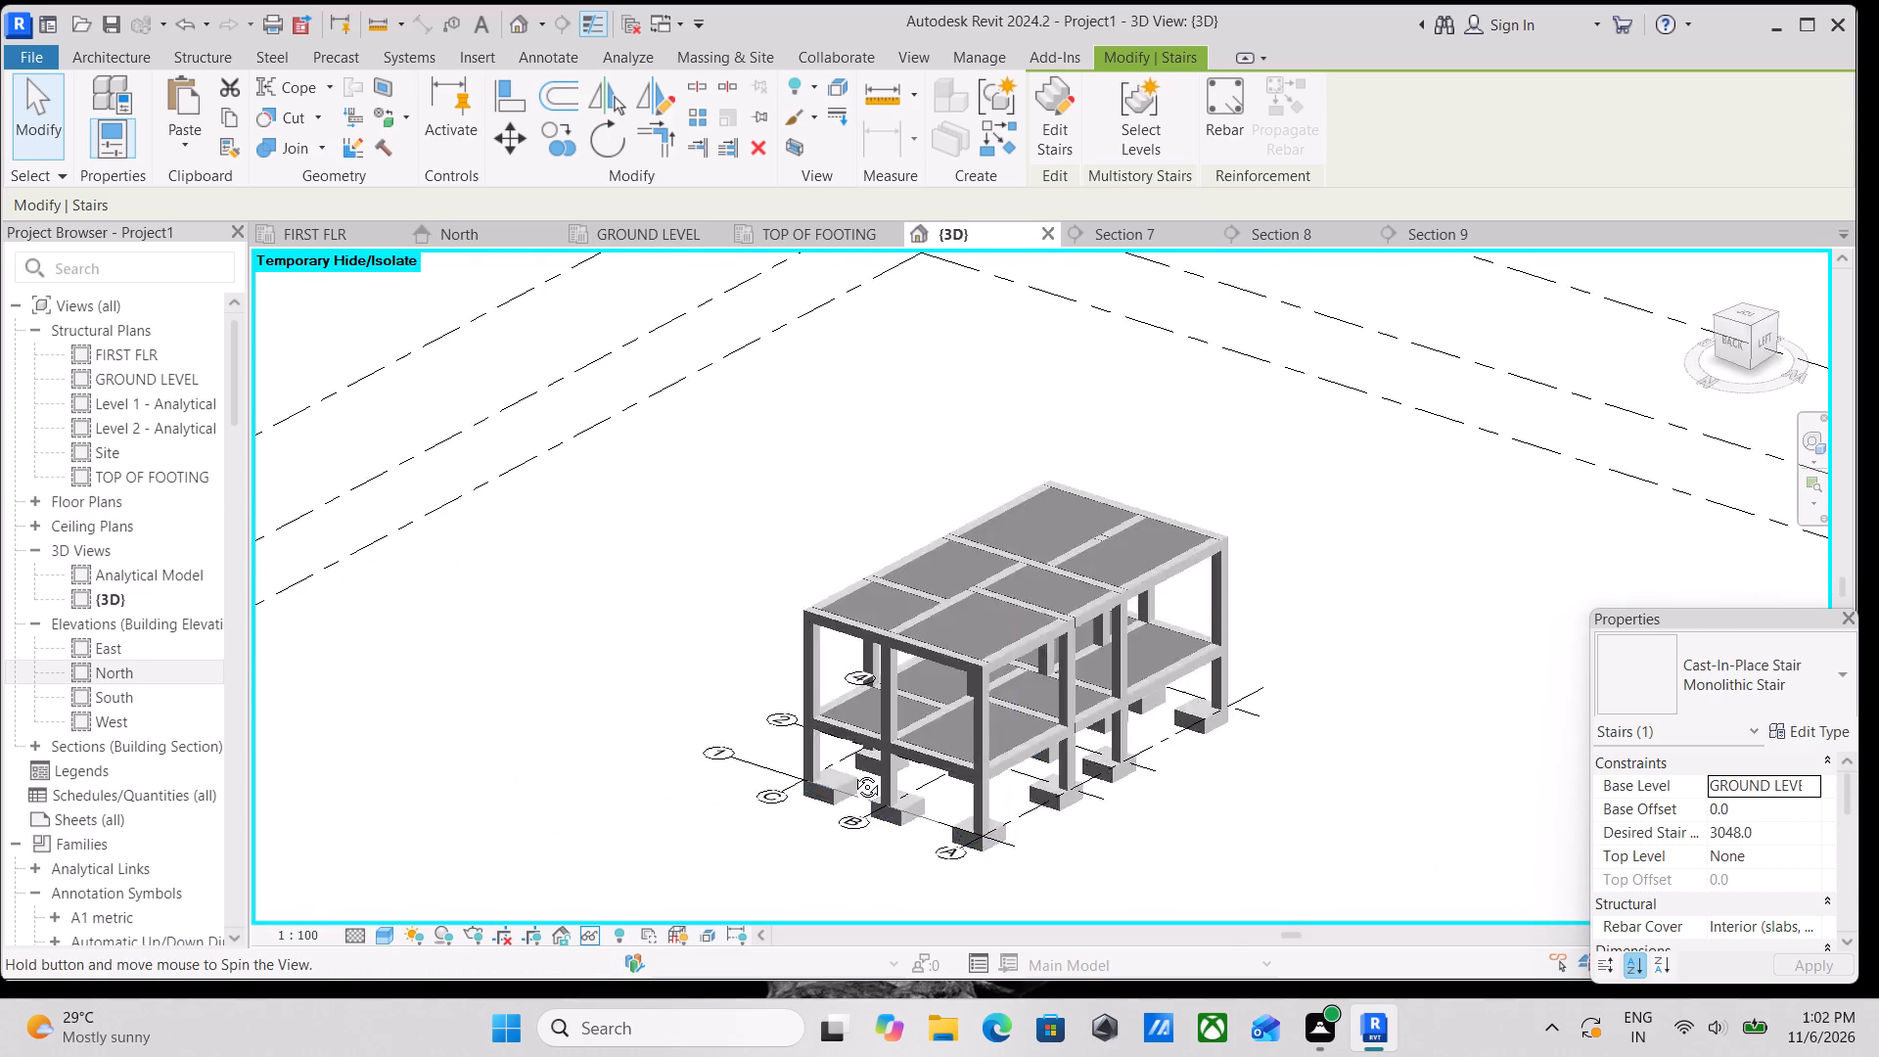
middle_click_drag(852, 772, 731, 733)
scroll(960, 662, "up", 3)
middle_click_drag(960, 662, 1198, 839)
scroll(1198, 839, "up", 1, "shift")
middle_click_drag(1198, 839, 858, 721, "shift")
middle_click_drag(947, 674, 1076, 765)
scroll(1076, 765, "up", 2)
middle_click_drag(1076, 765, 1081, 845)
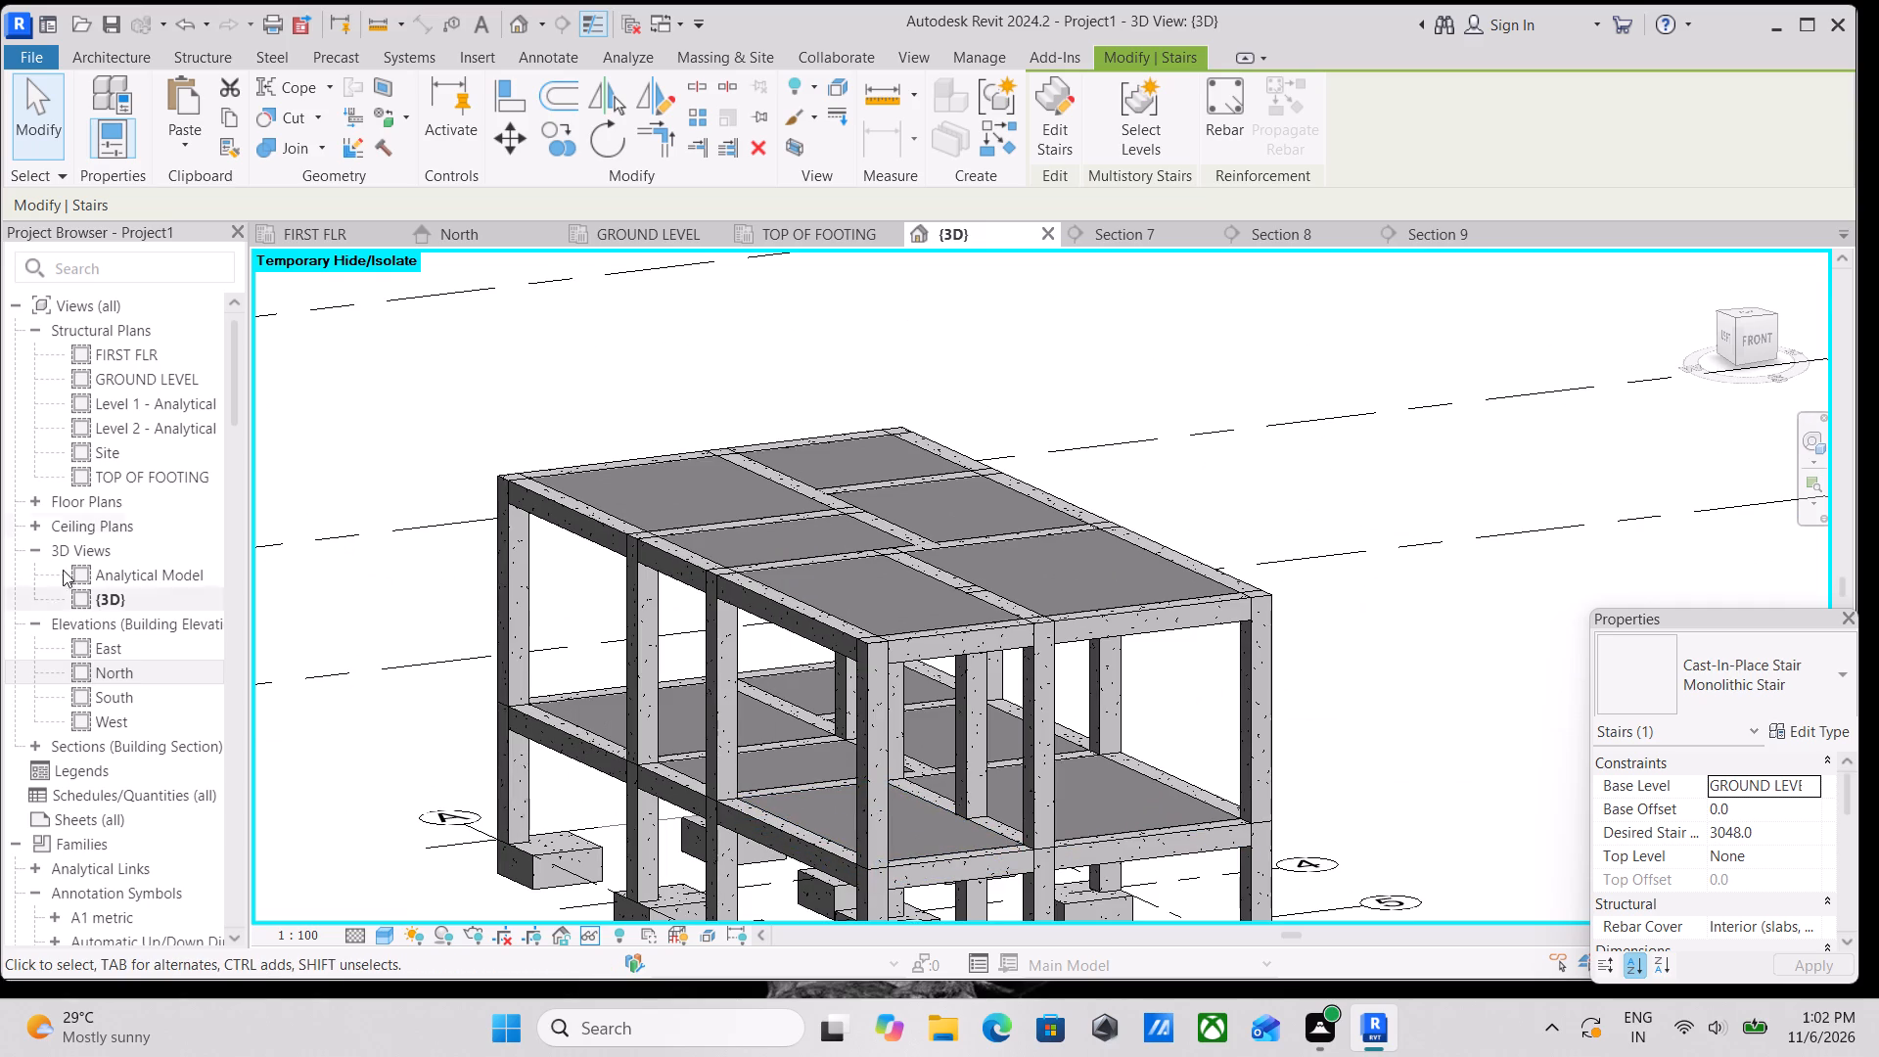
Look for the GROUND LEVEL stair in Section 7.
left_click(1111, 240)
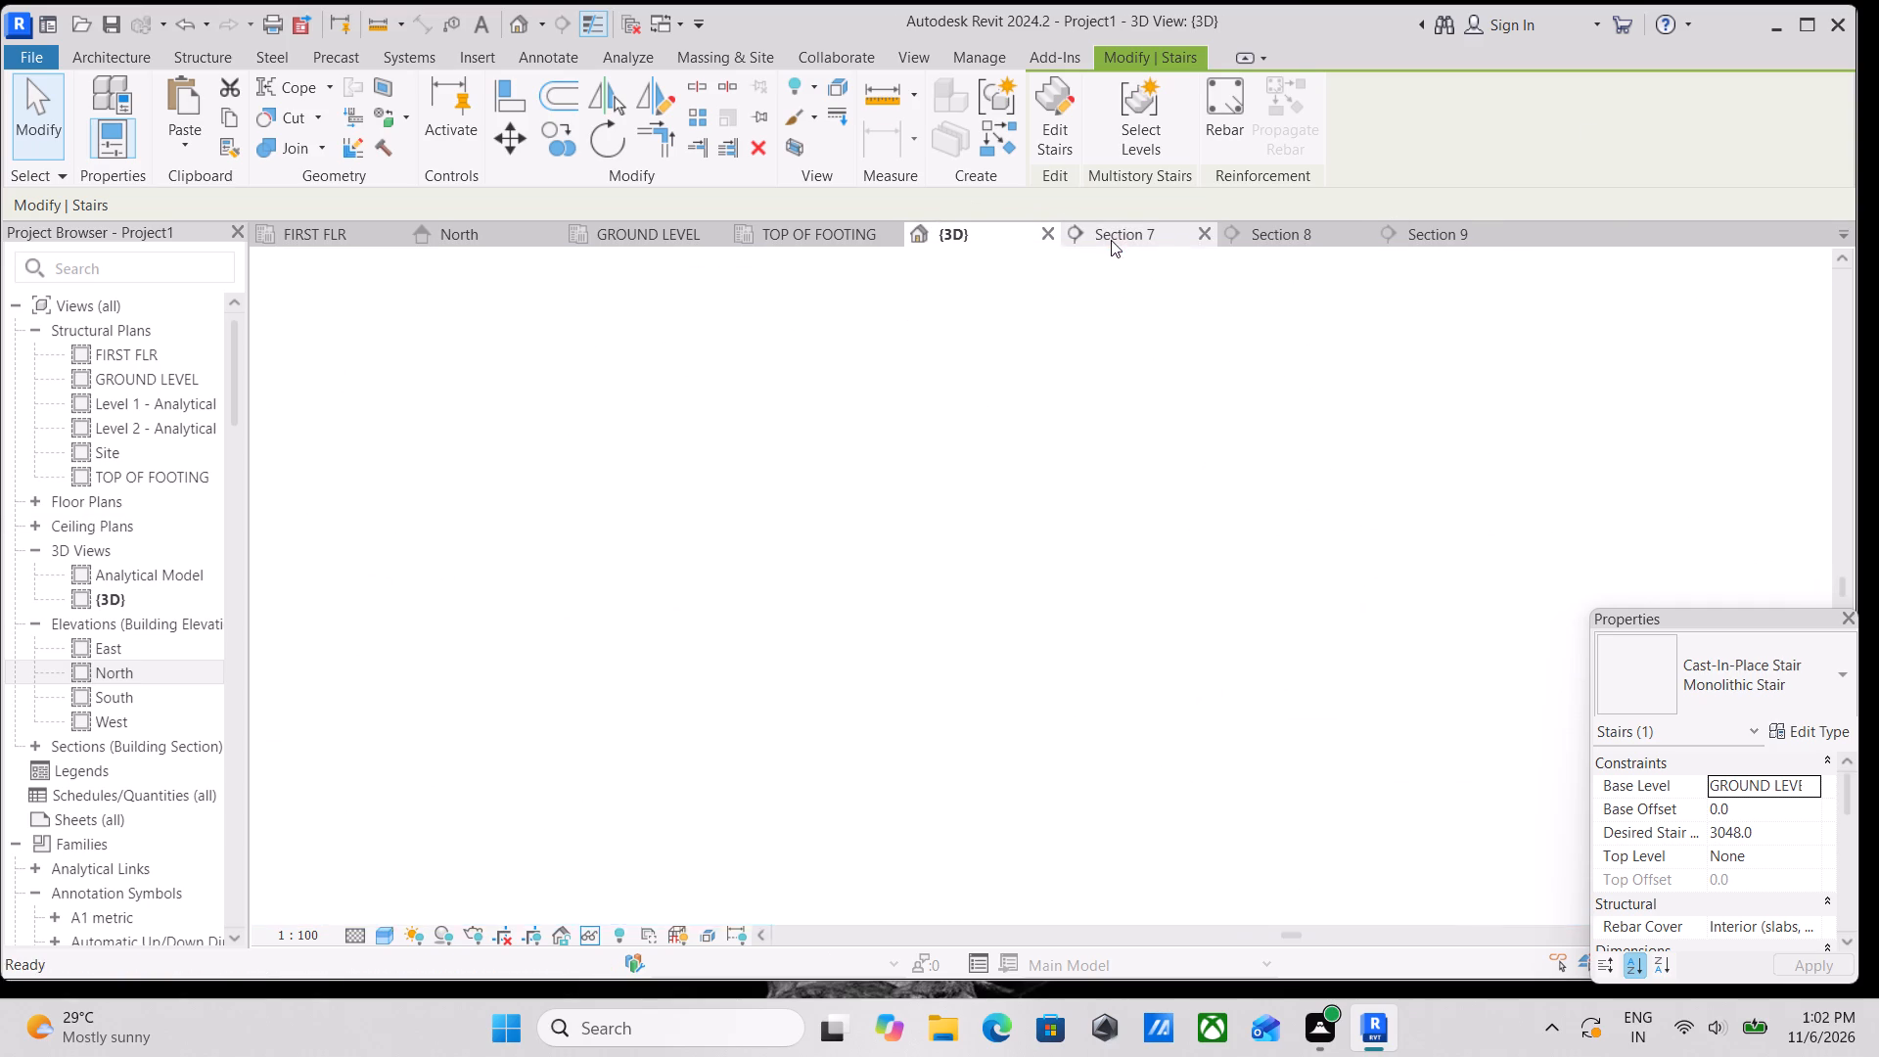
scroll(1078, 340, "down", 3)
middle_click_drag(1078, 342, 1100, 124)
scroll(1100, 124, "up", 1)
scroll(1131, 478, "down", 7)
middle_click_drag(1161, 474, 1123, 528)
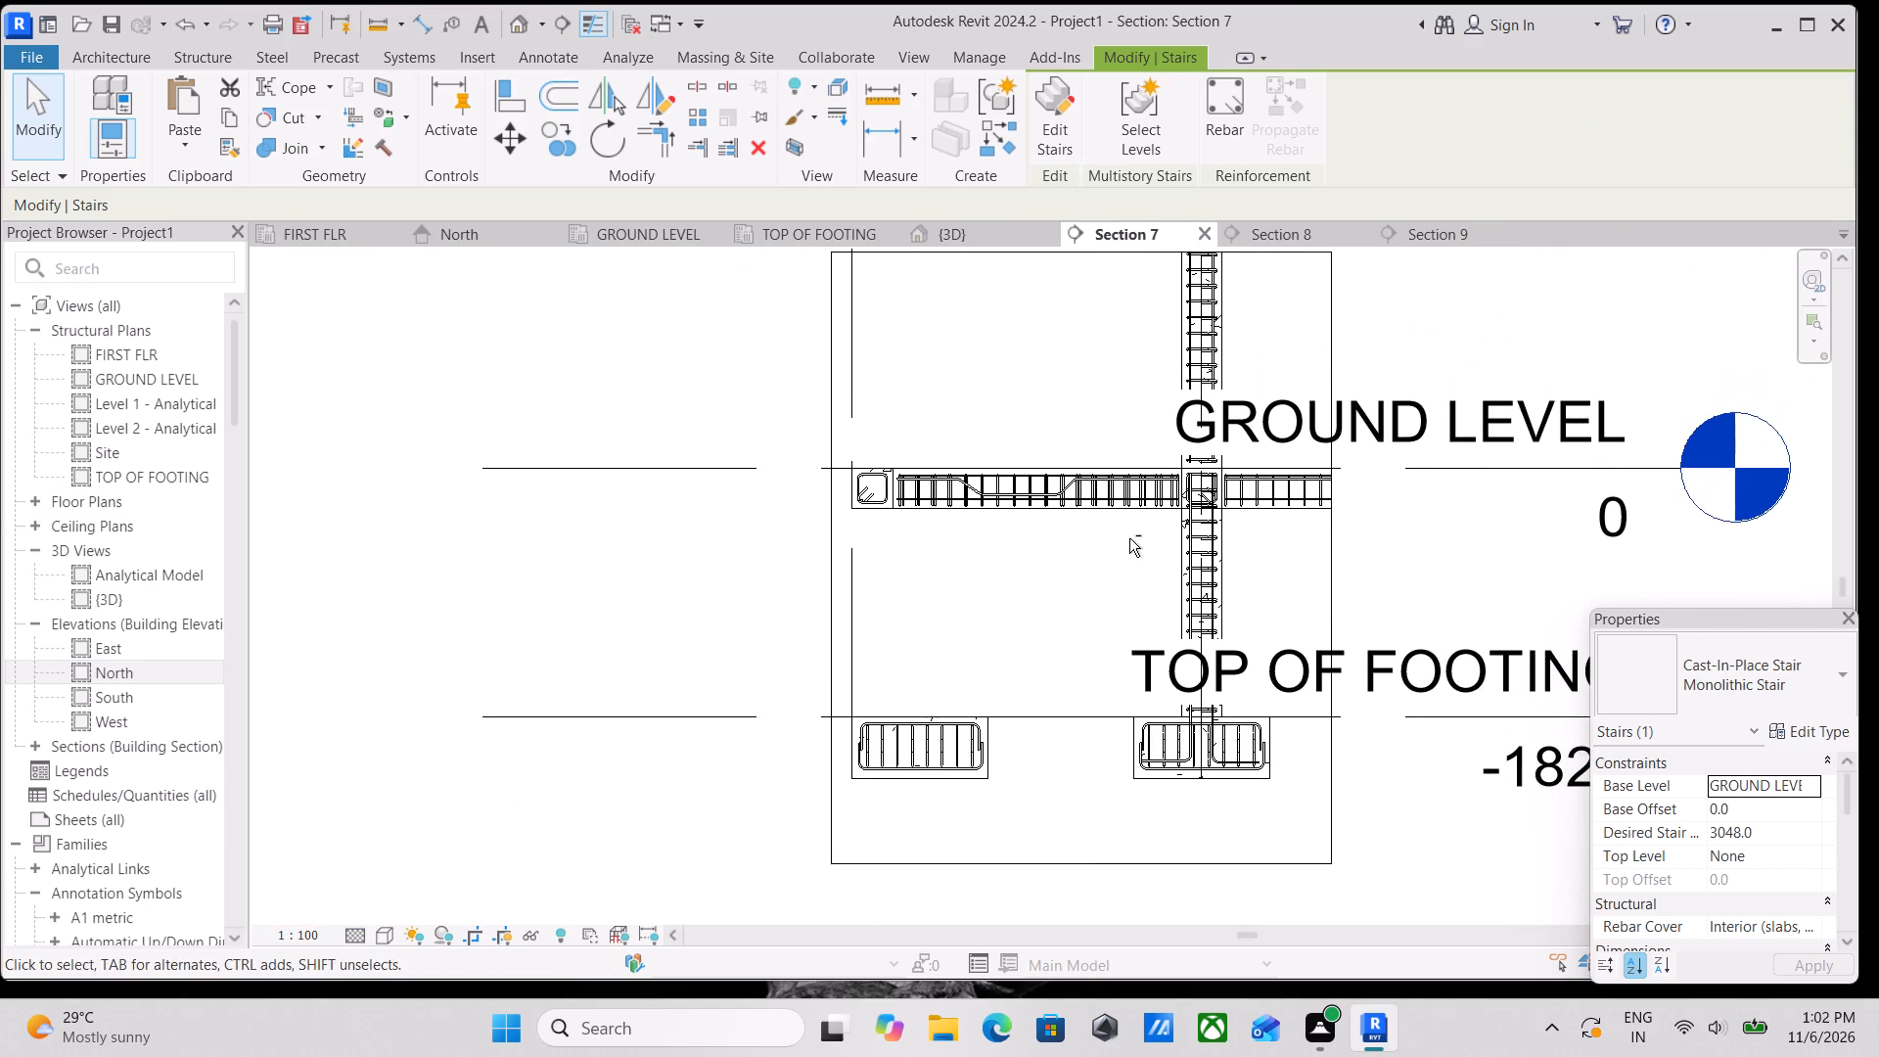
middle_click_drag(1179, 486, 857, 373)
scroll(849, 370, "up", 1)
scroll(1263, 428, "down", 3)
Extend the aligned GROUND LEVEL and TOP OF FOOTING level lines in Section 7 so their heads stand well clear of the section crop.
left_click(1360, 373)
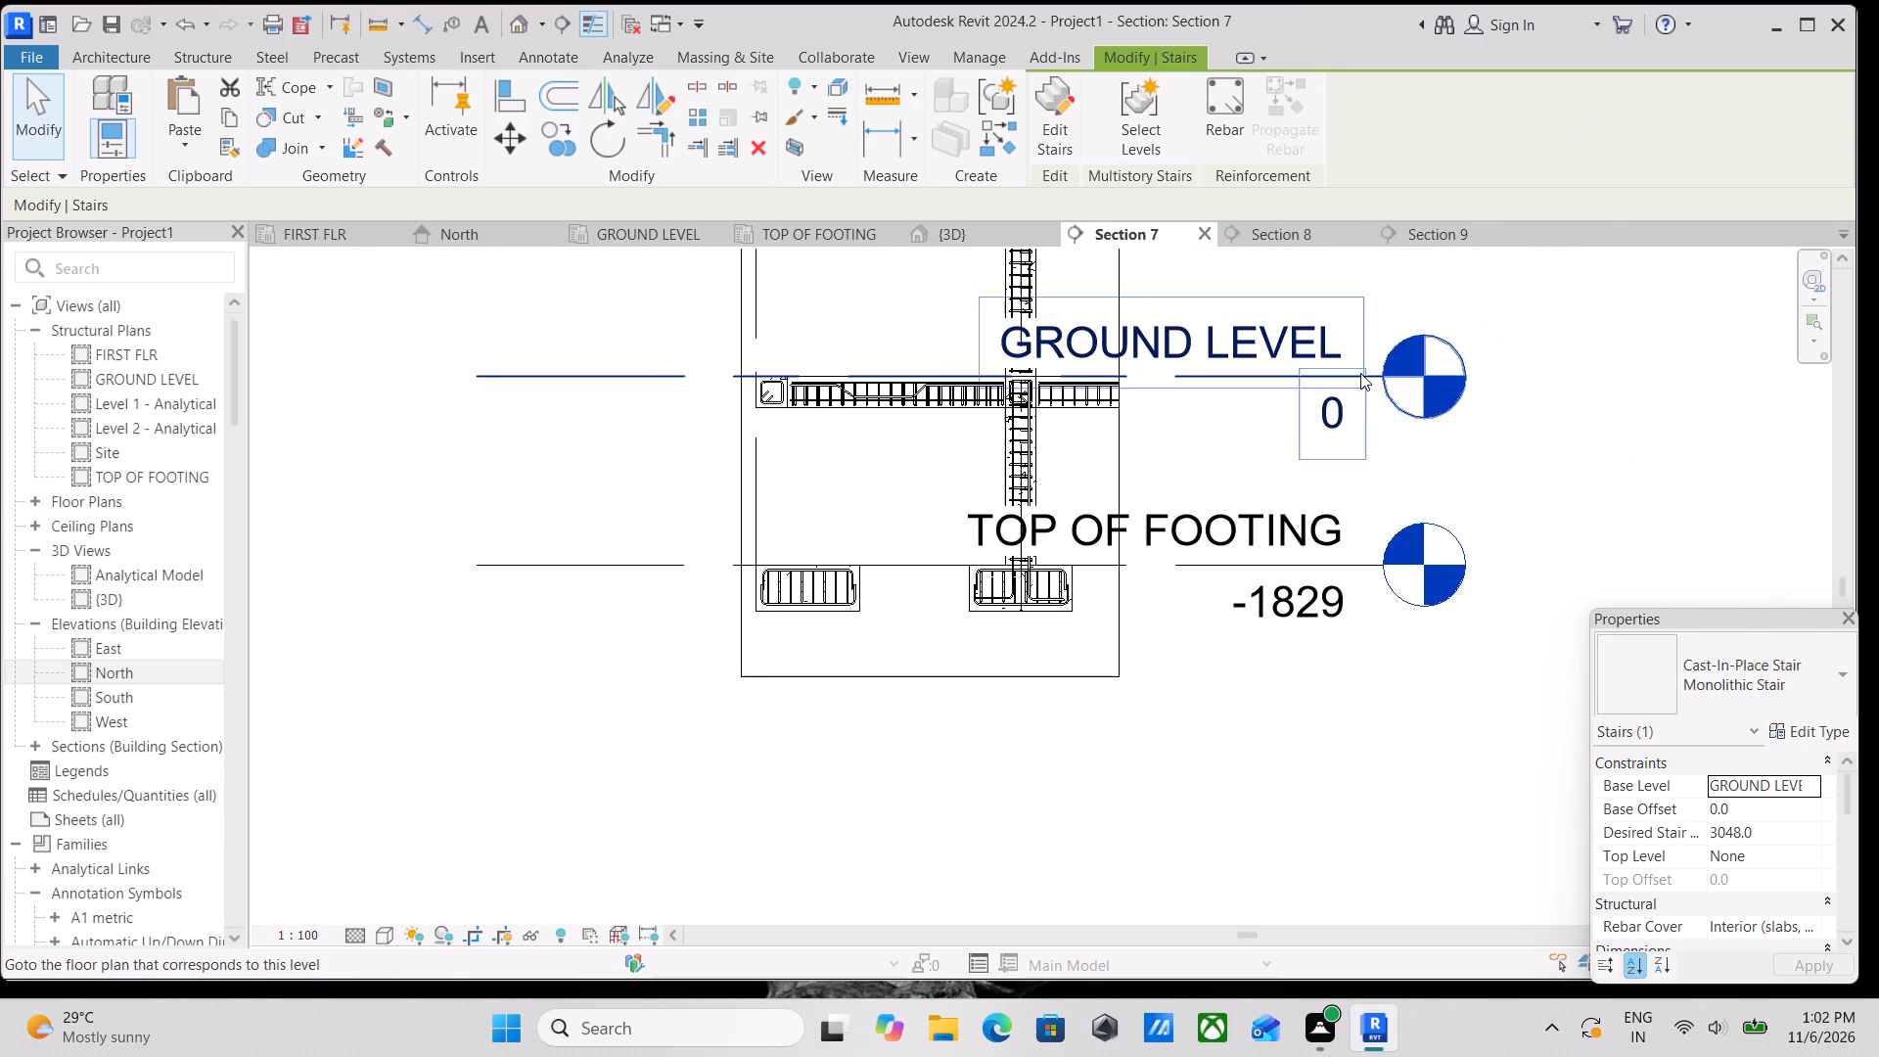
scroll(1640, 540, "down", 1)
middle_click_drag(1641, 540, 1413, 465)
scroll(1294, 507, "up", 2)
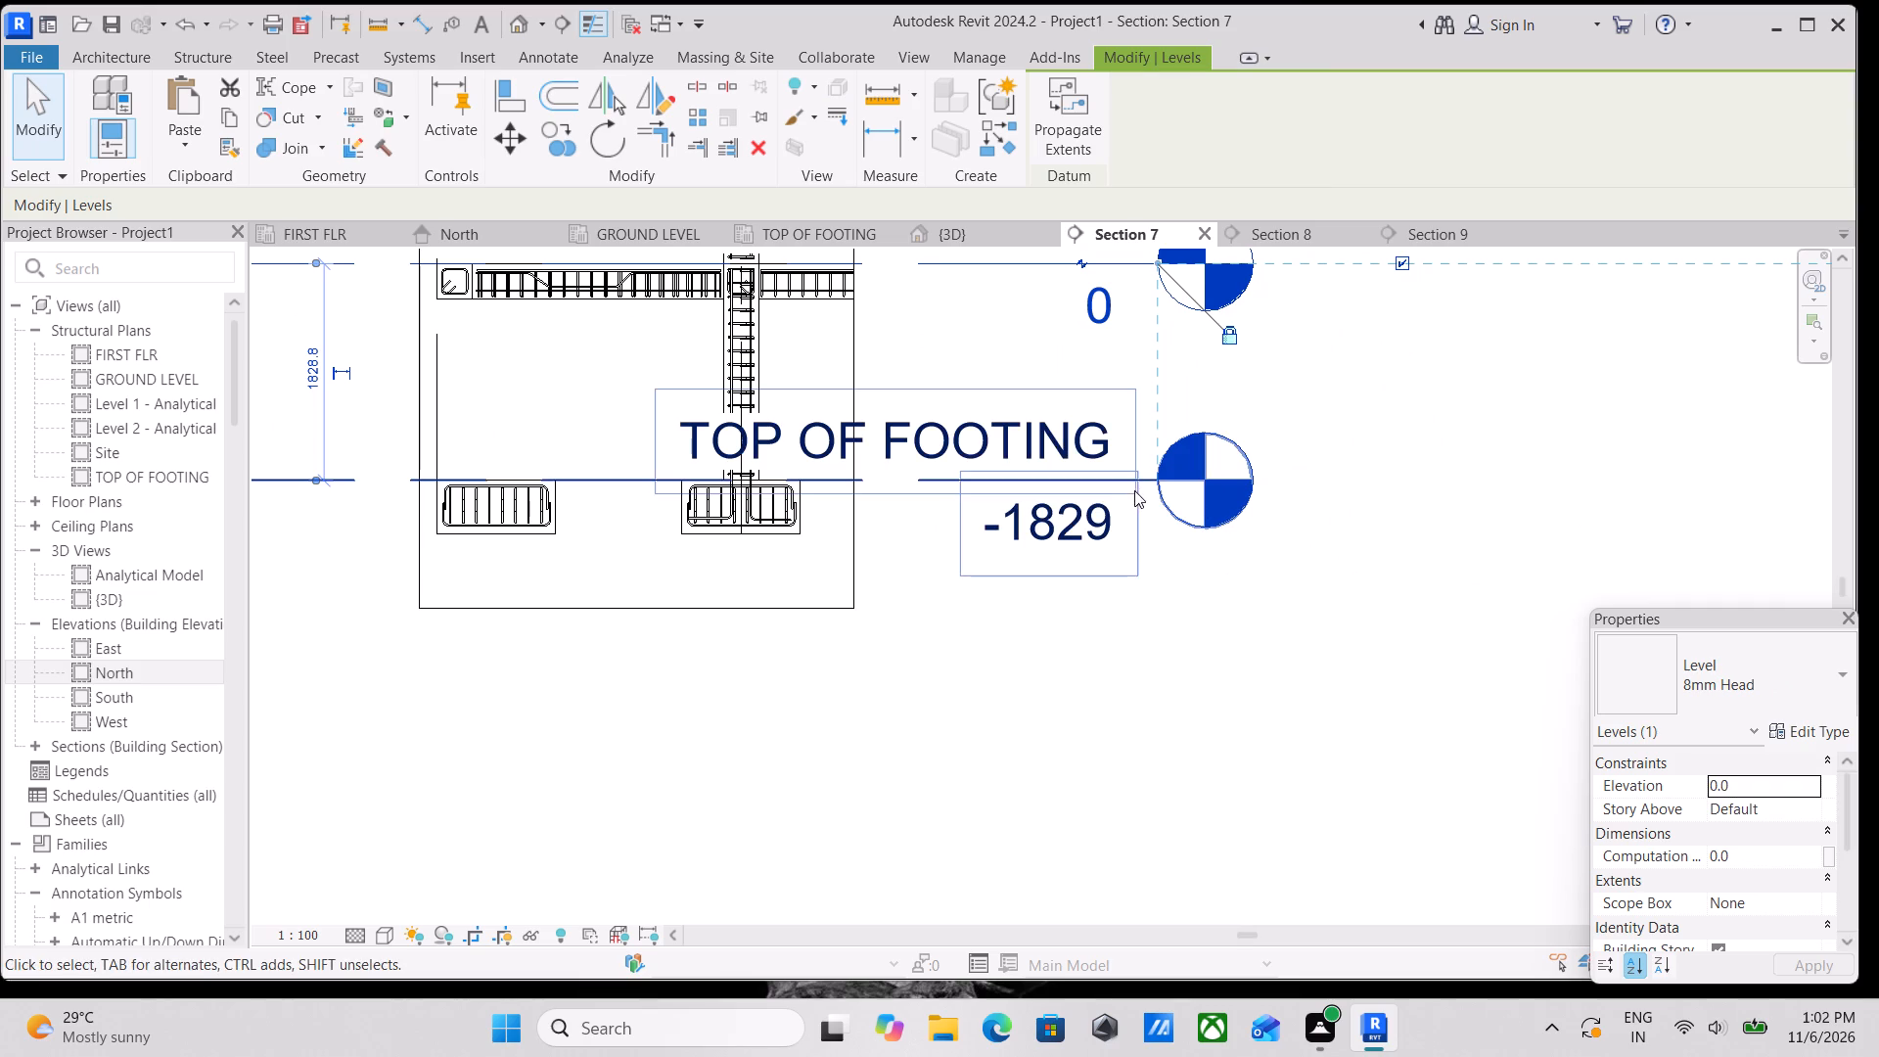
scroll(1168, 461, "down", 2)
left_click(964, 483)
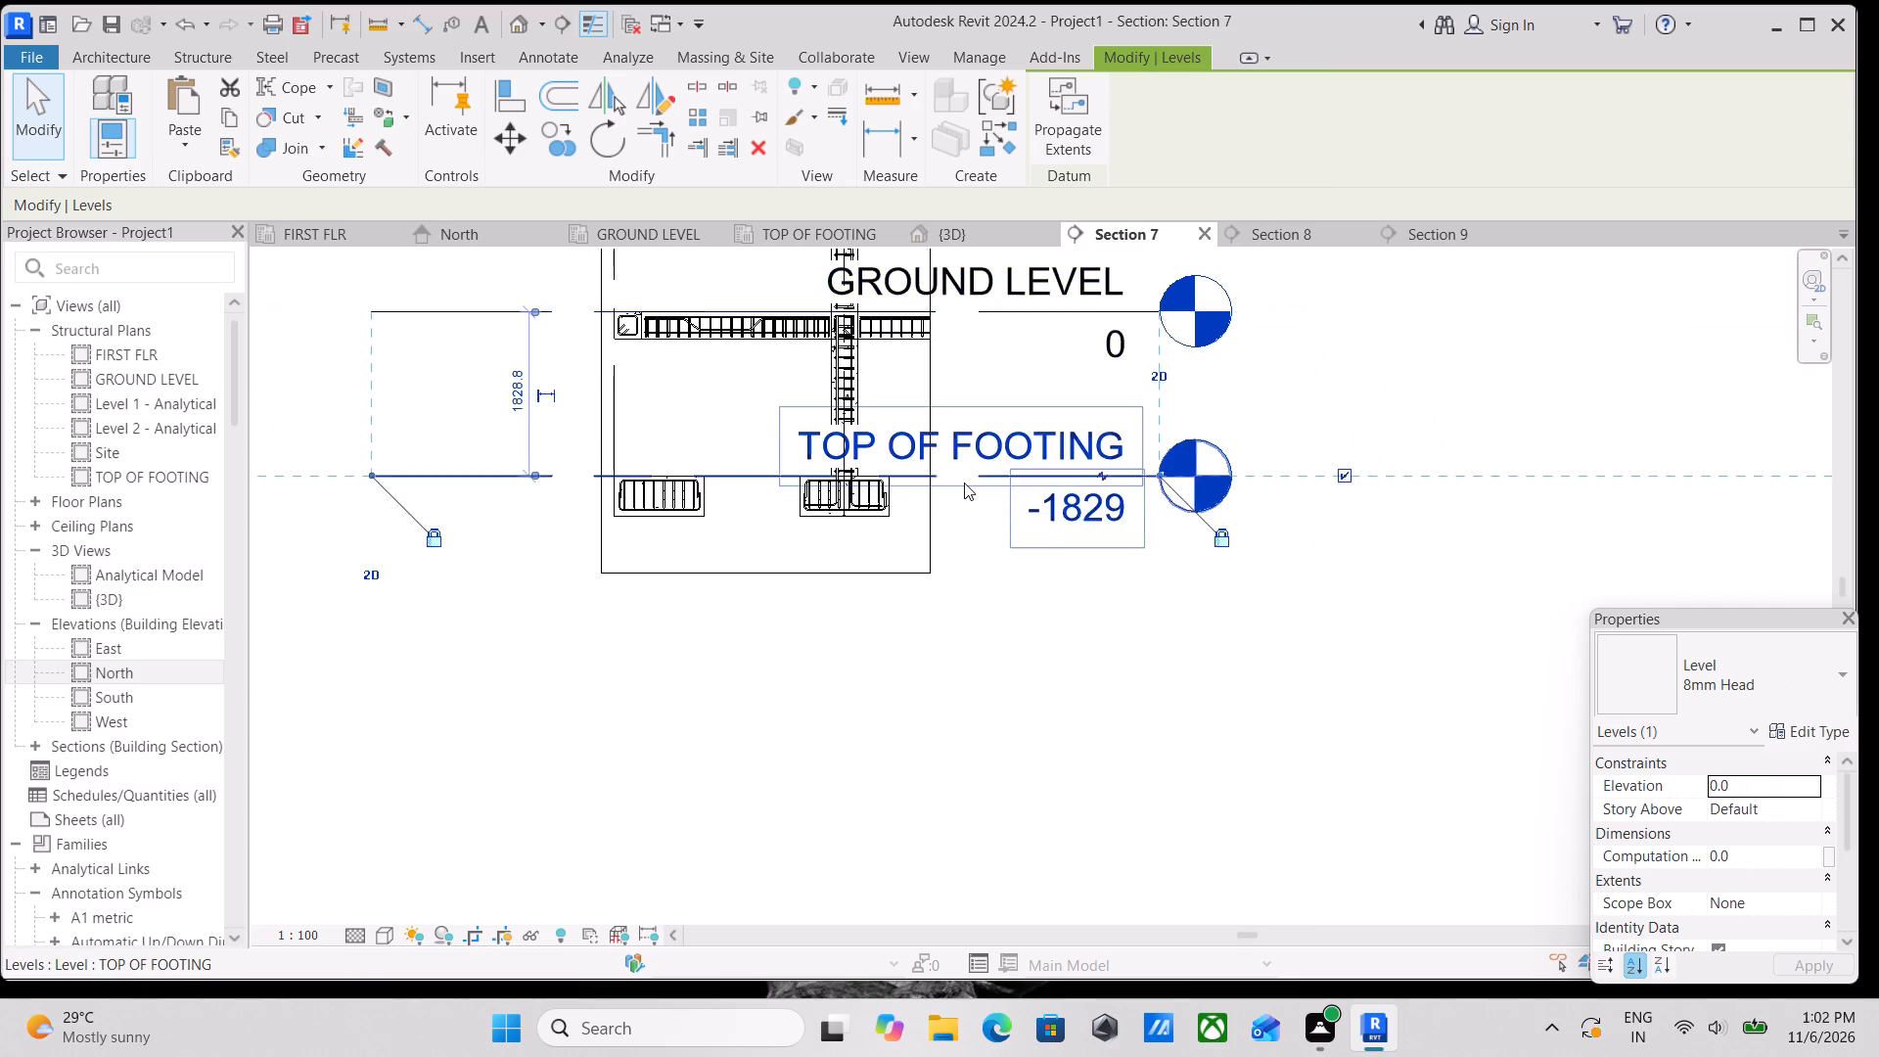
scroll(1174, 438, "down", 2)
middle_click_drag(1240, 422, 1098, 416)
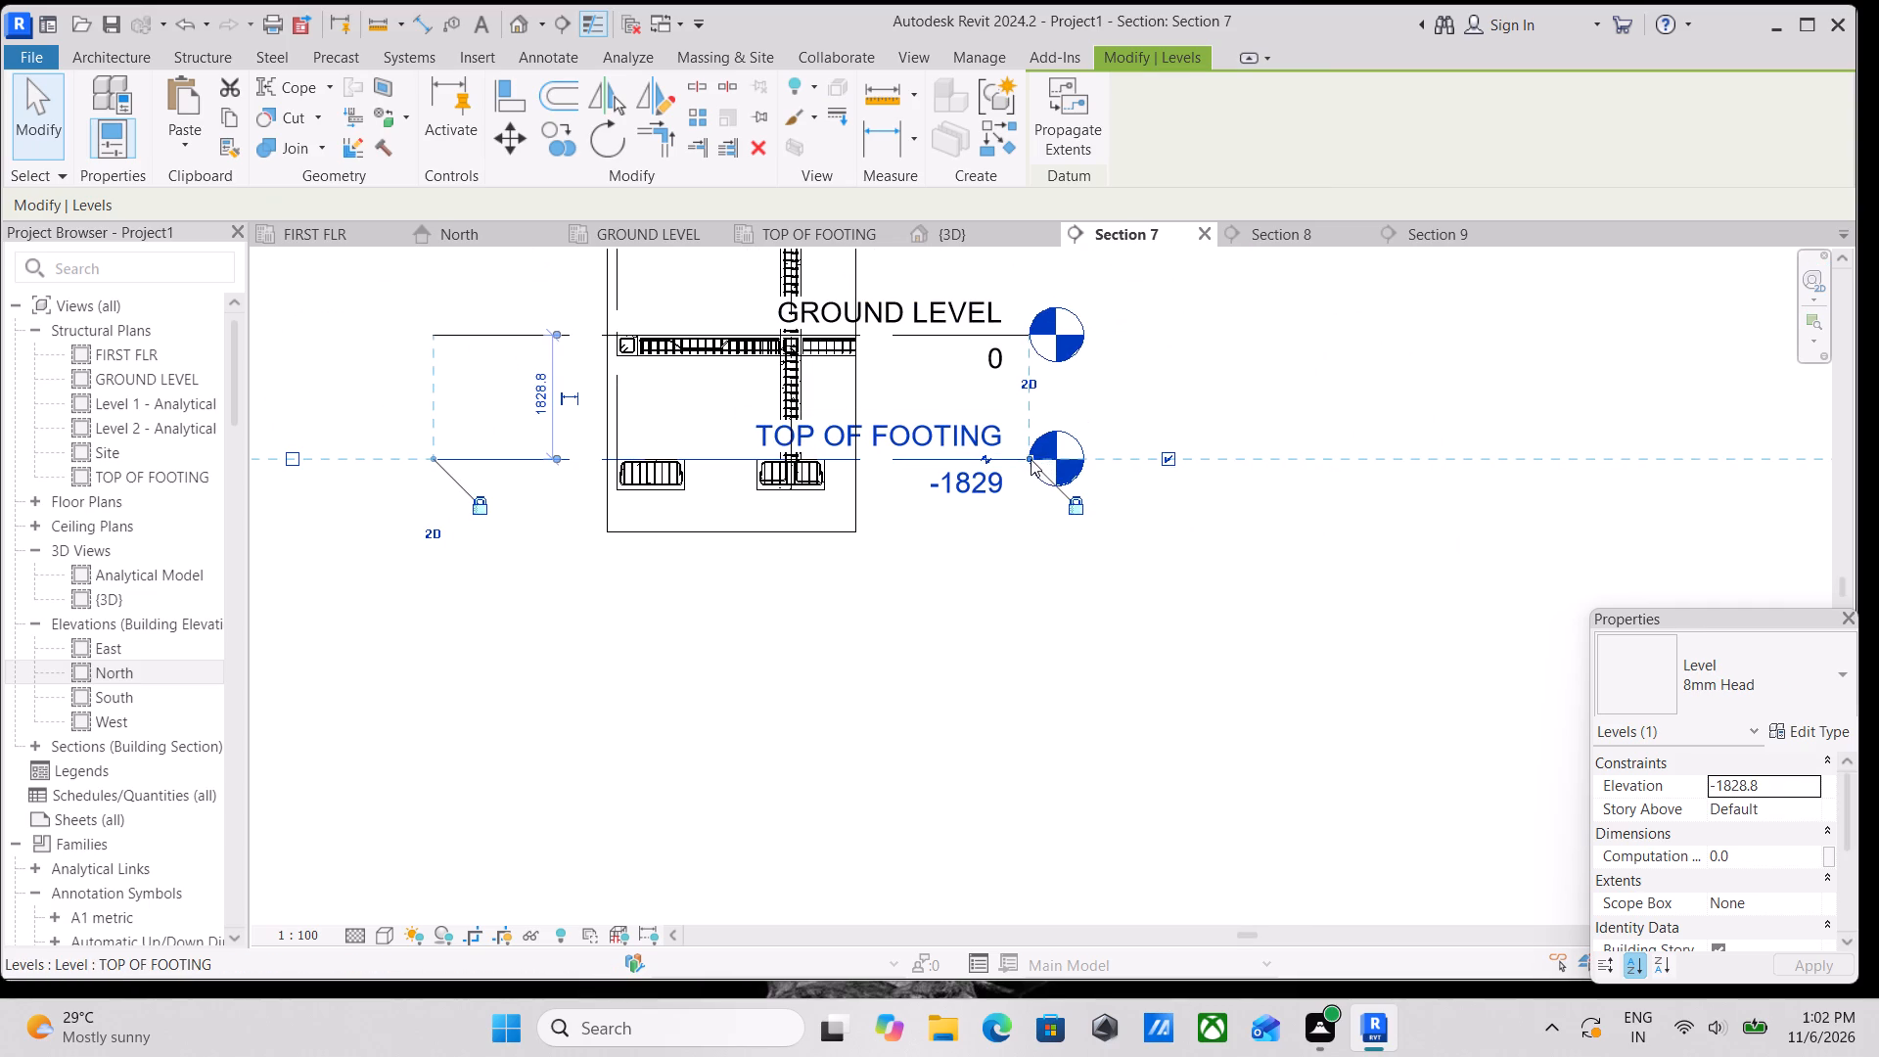
left_click_drag(1031, 459, 1456, 459)
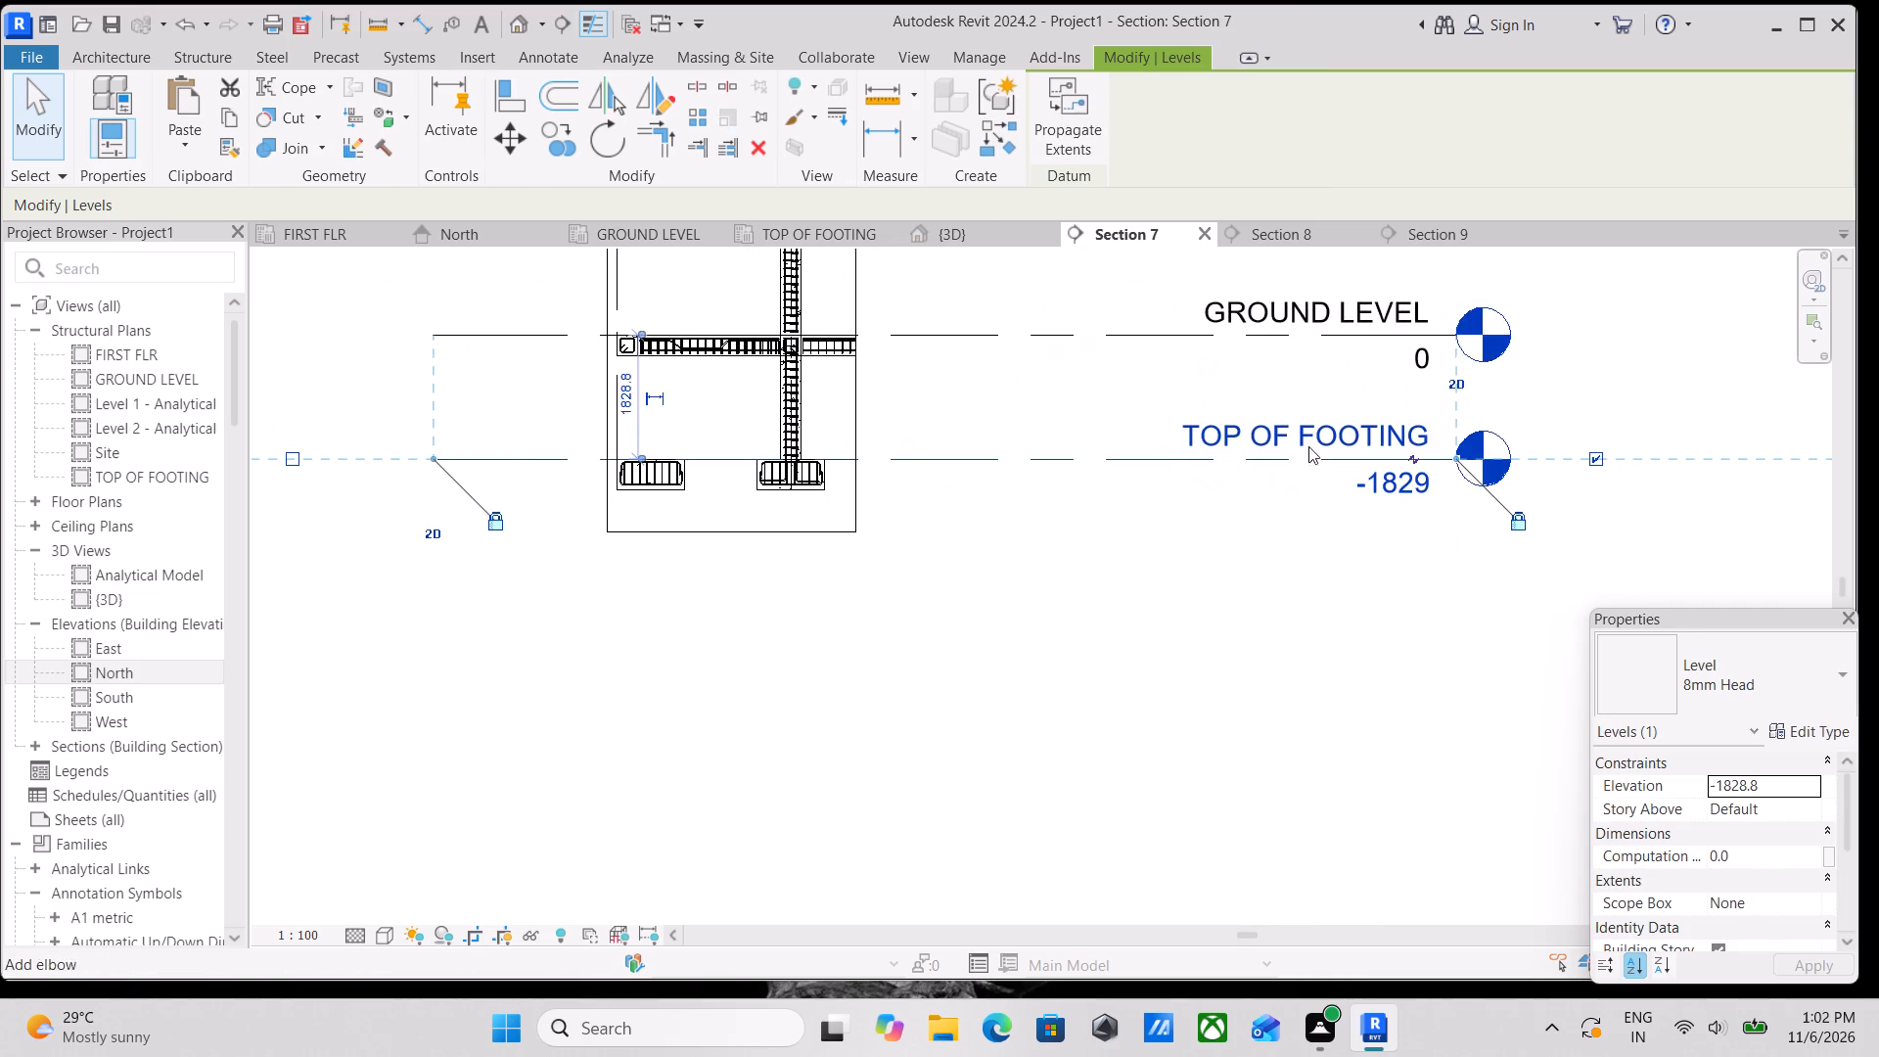
scroll(1163, 423, "down", 2)
middle_click_drag(1163, 423, 1275, 631)
scroll(1008, 474, "up", 3)
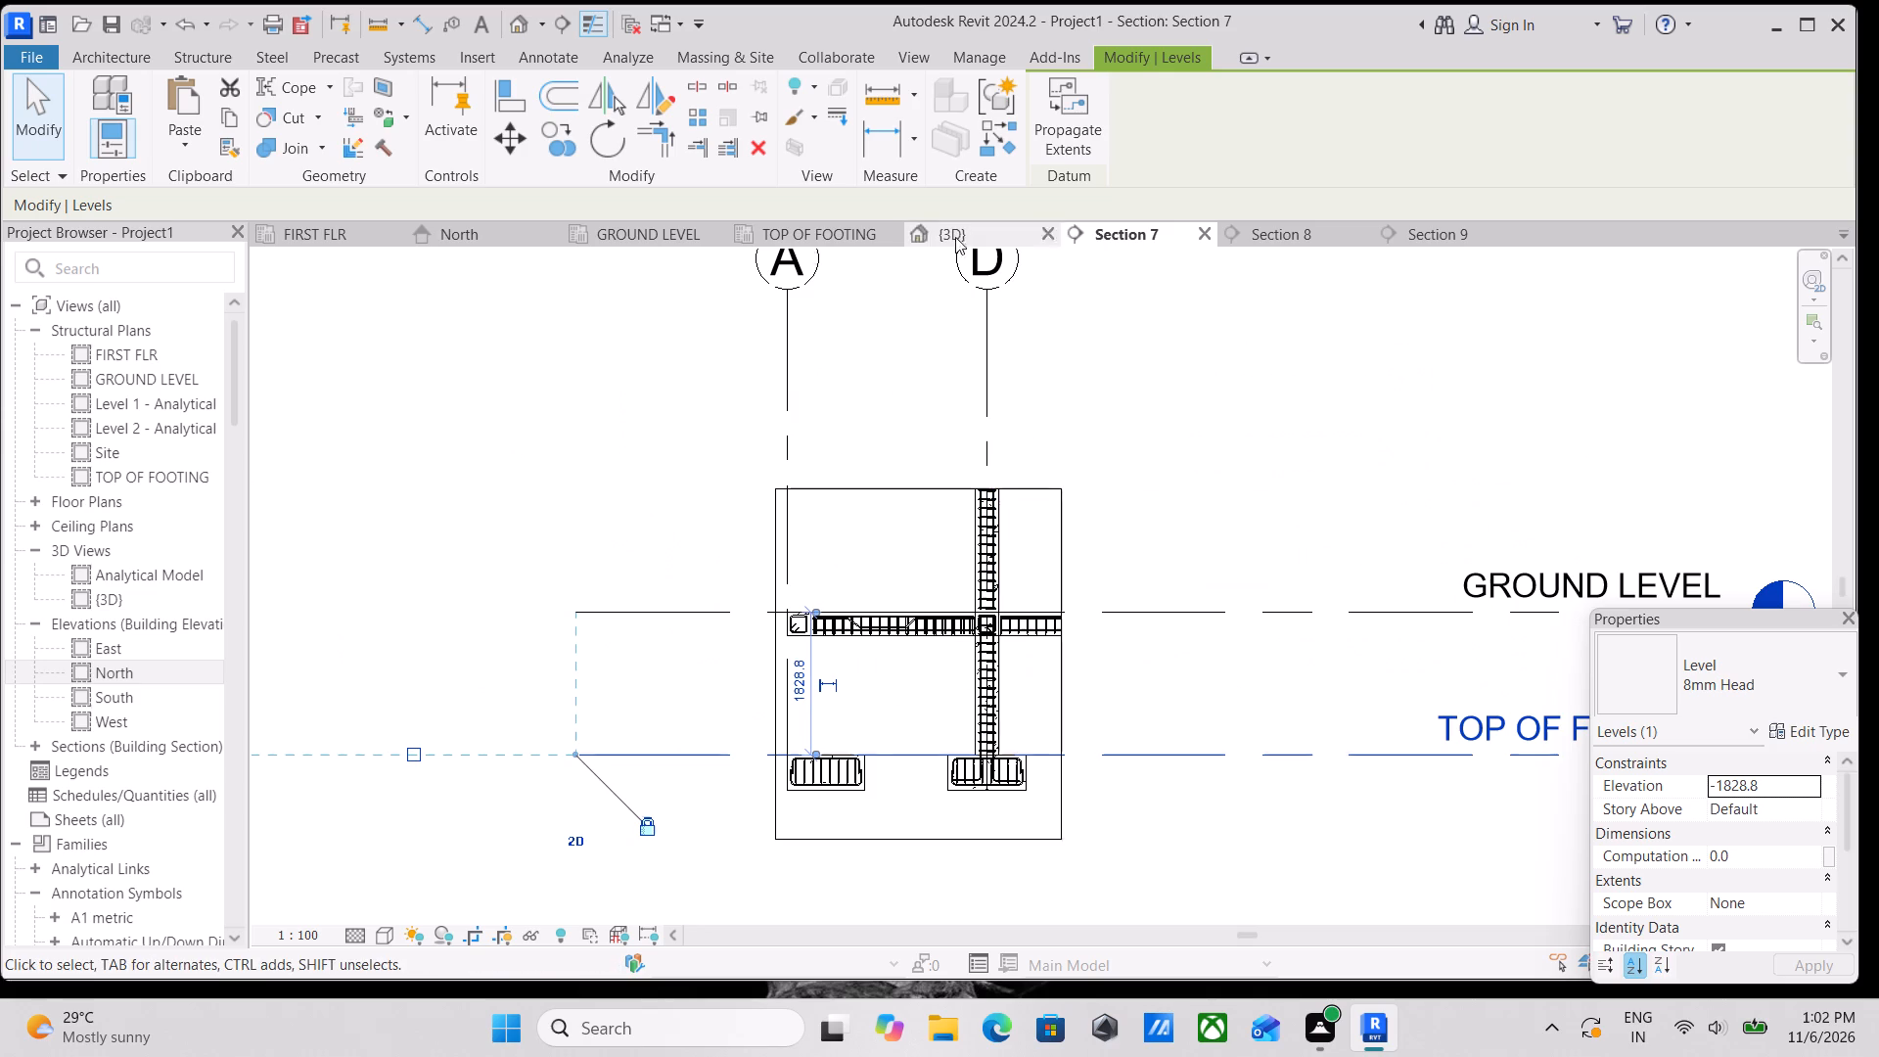
Clear the level selection and examine the frame from several angles in the 3D view for the stair.
left_click(970, 230)
scroll(1063, 441, "down", 2)
middle_click_drag(1072, 425, 1115, 315)
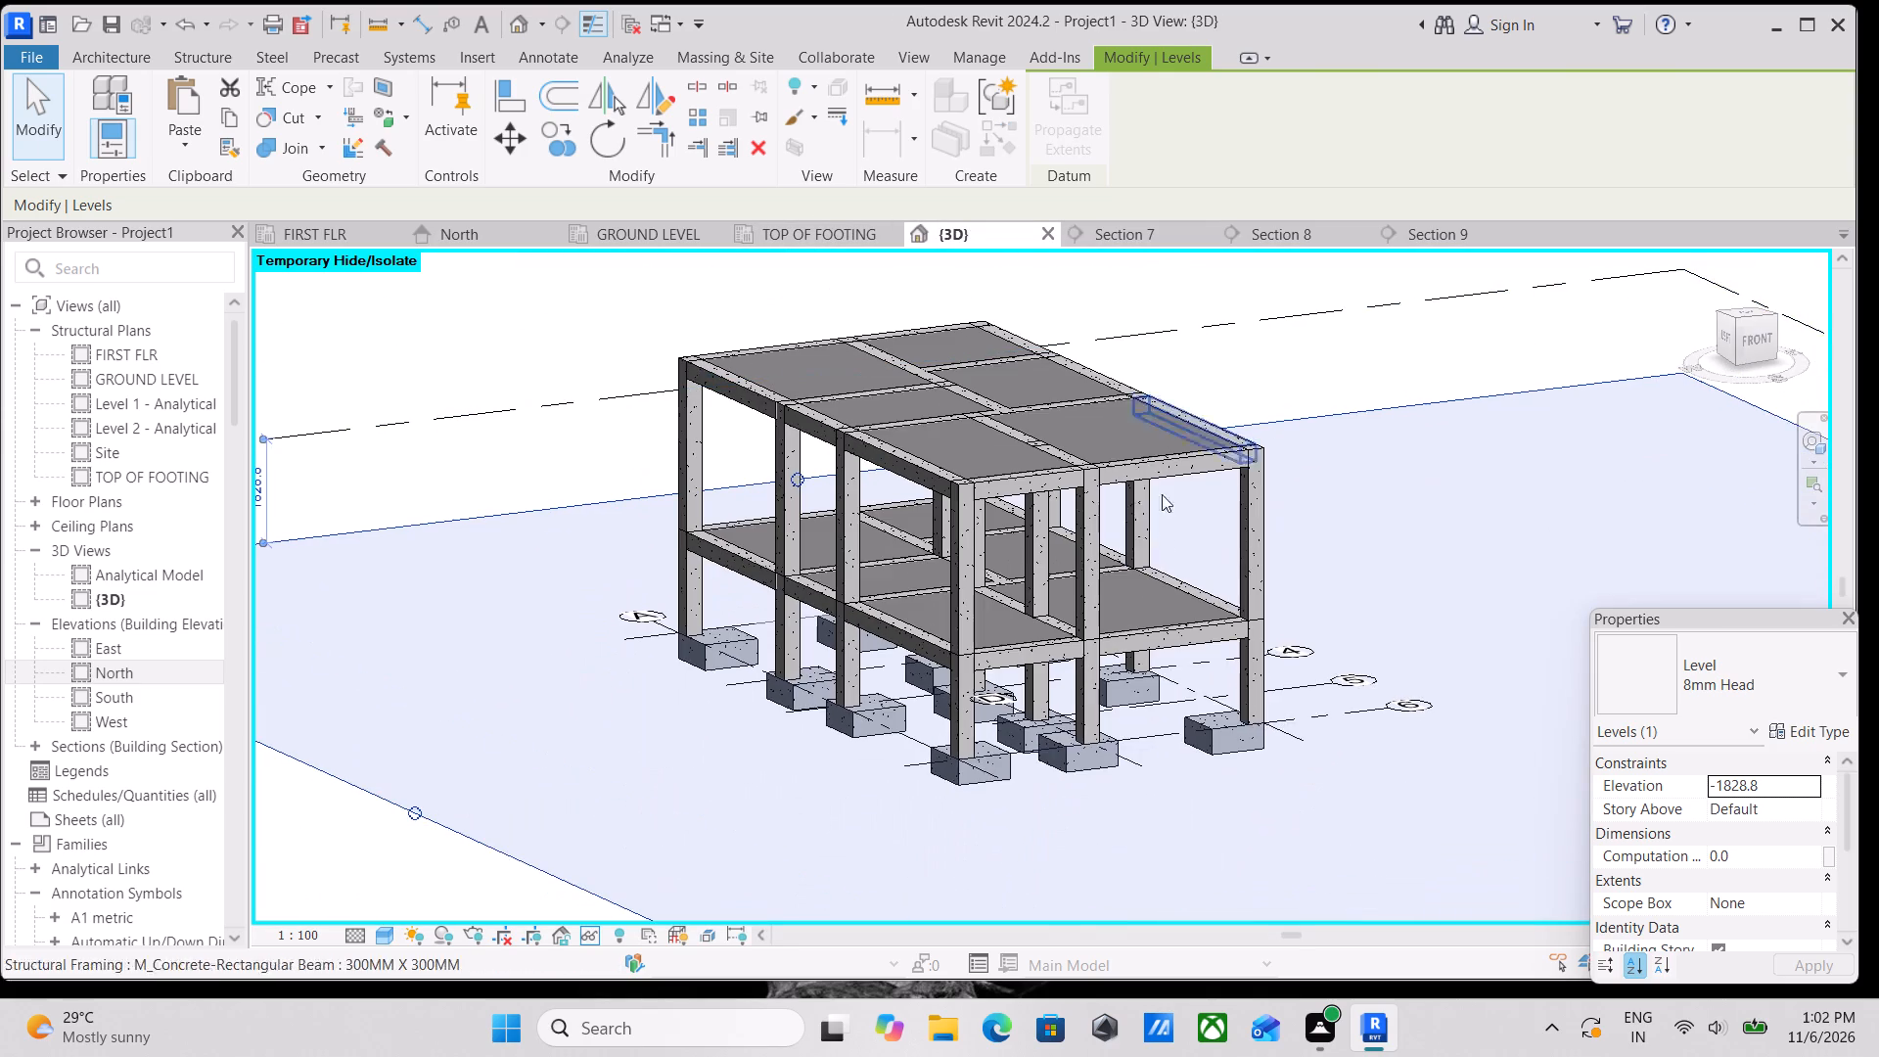
scroll(1156, 547, "up", 2)
key("Escape")
scroll(1162, 544, "down", 3)
middle_click_drag(1168, 528, 1217, 459)
middle_click_drag(1162, 561, 1350, 475, "shift")
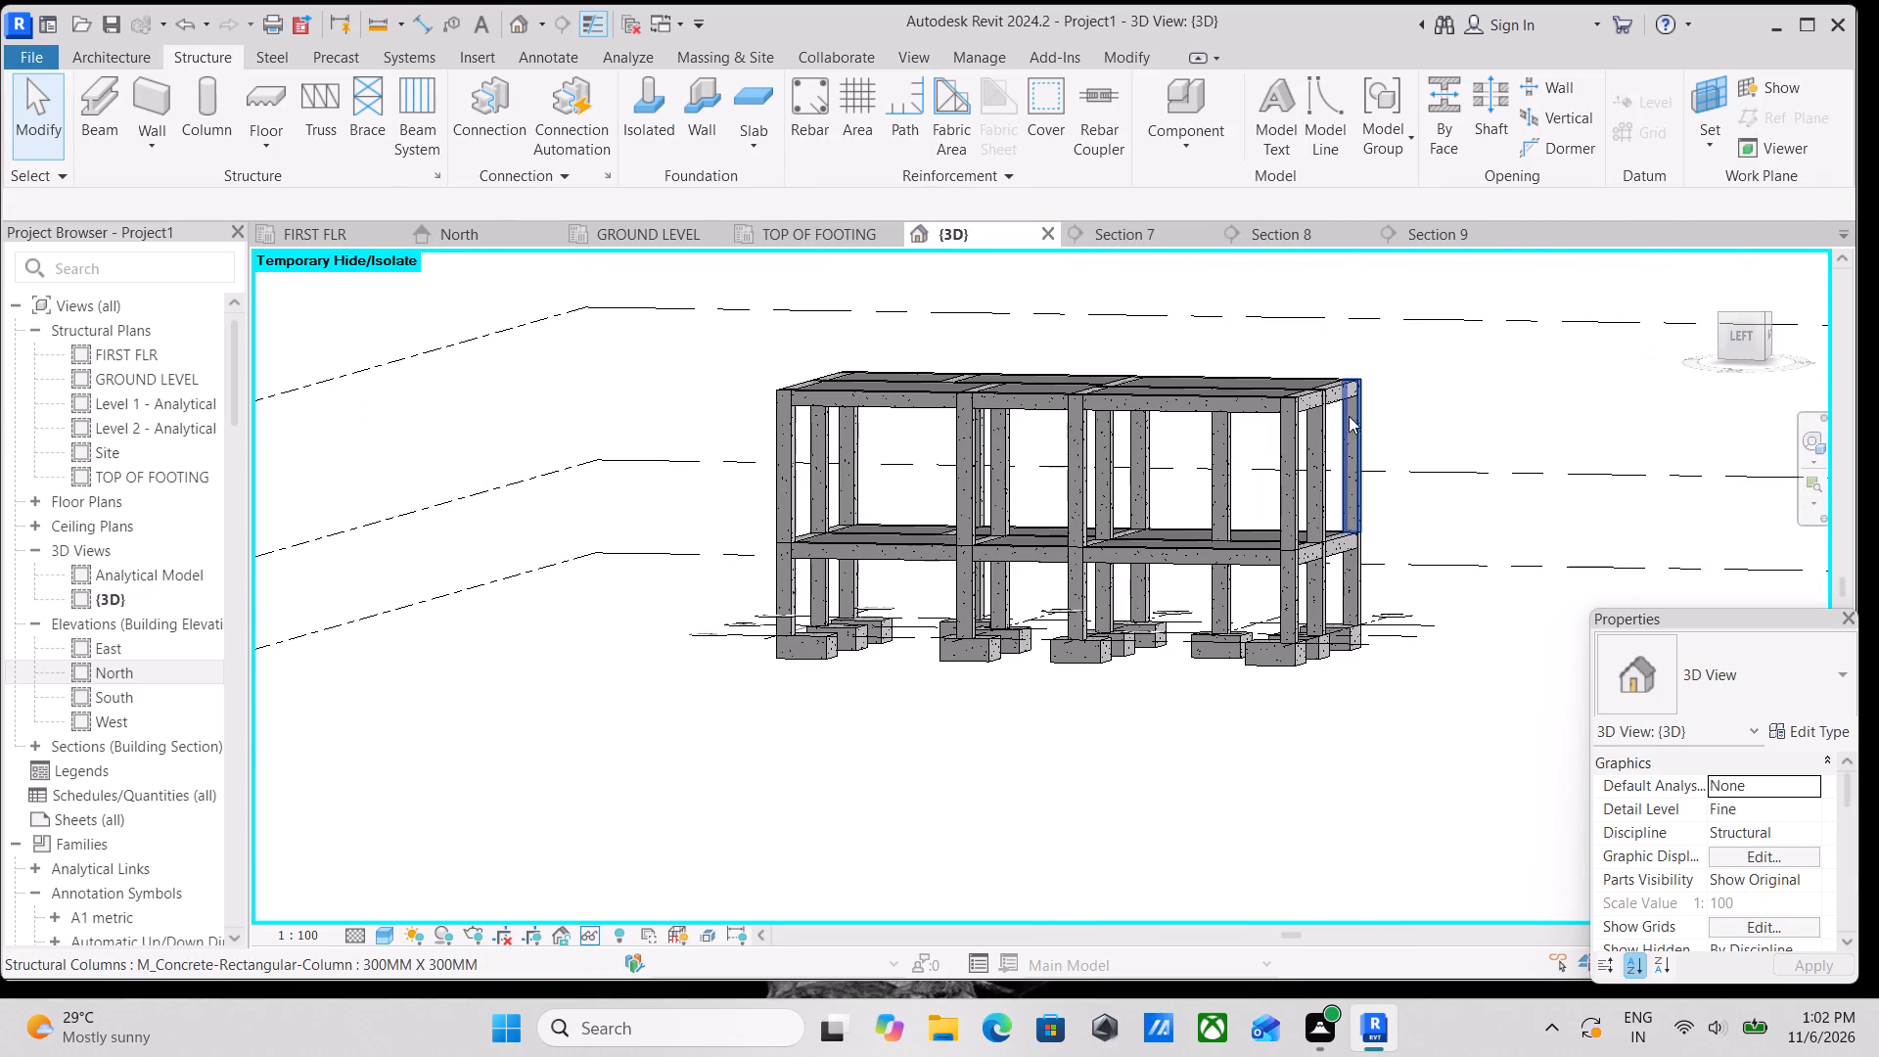
Check Section 9, Section 7 and the TOP OF FOOTING and GROUND LEVEL plans for the stair.
left_click(1438, 231)
scroll(1322, 519, "down", 3)
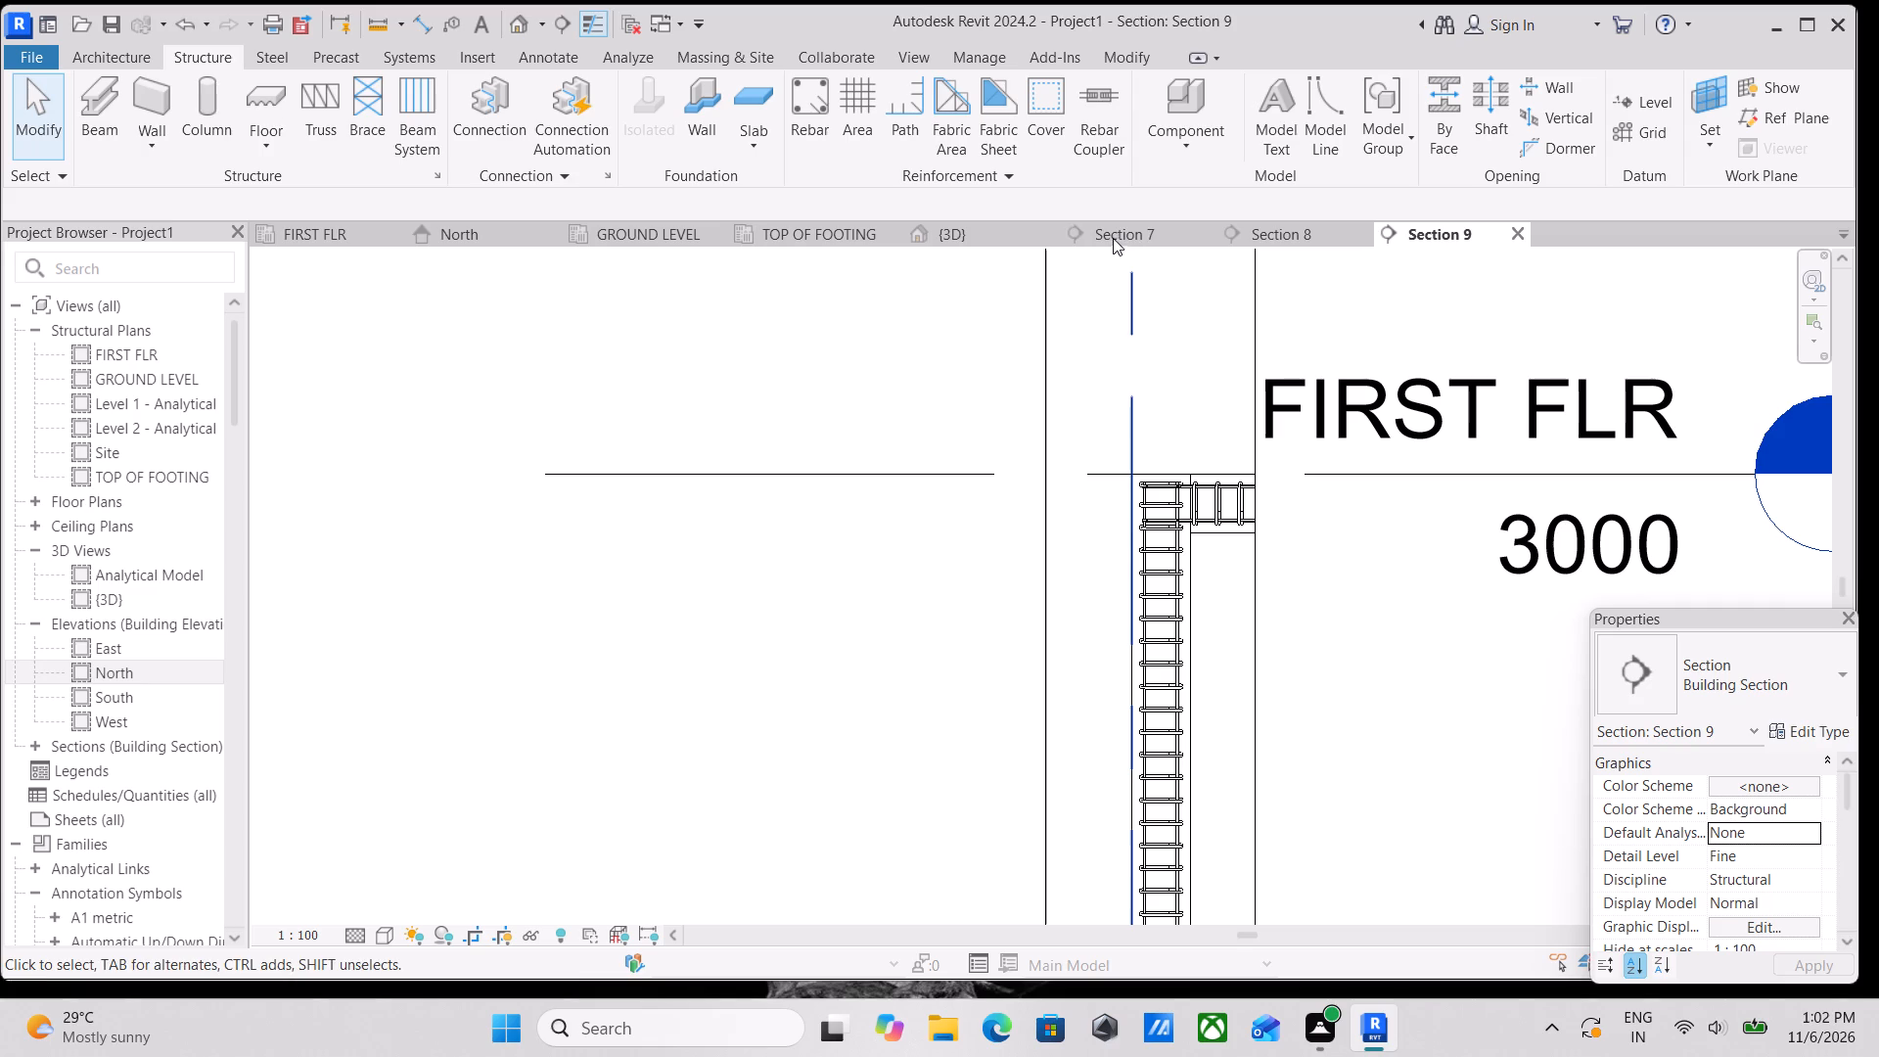
left_click(1137, 231)
left_click(863, 231)
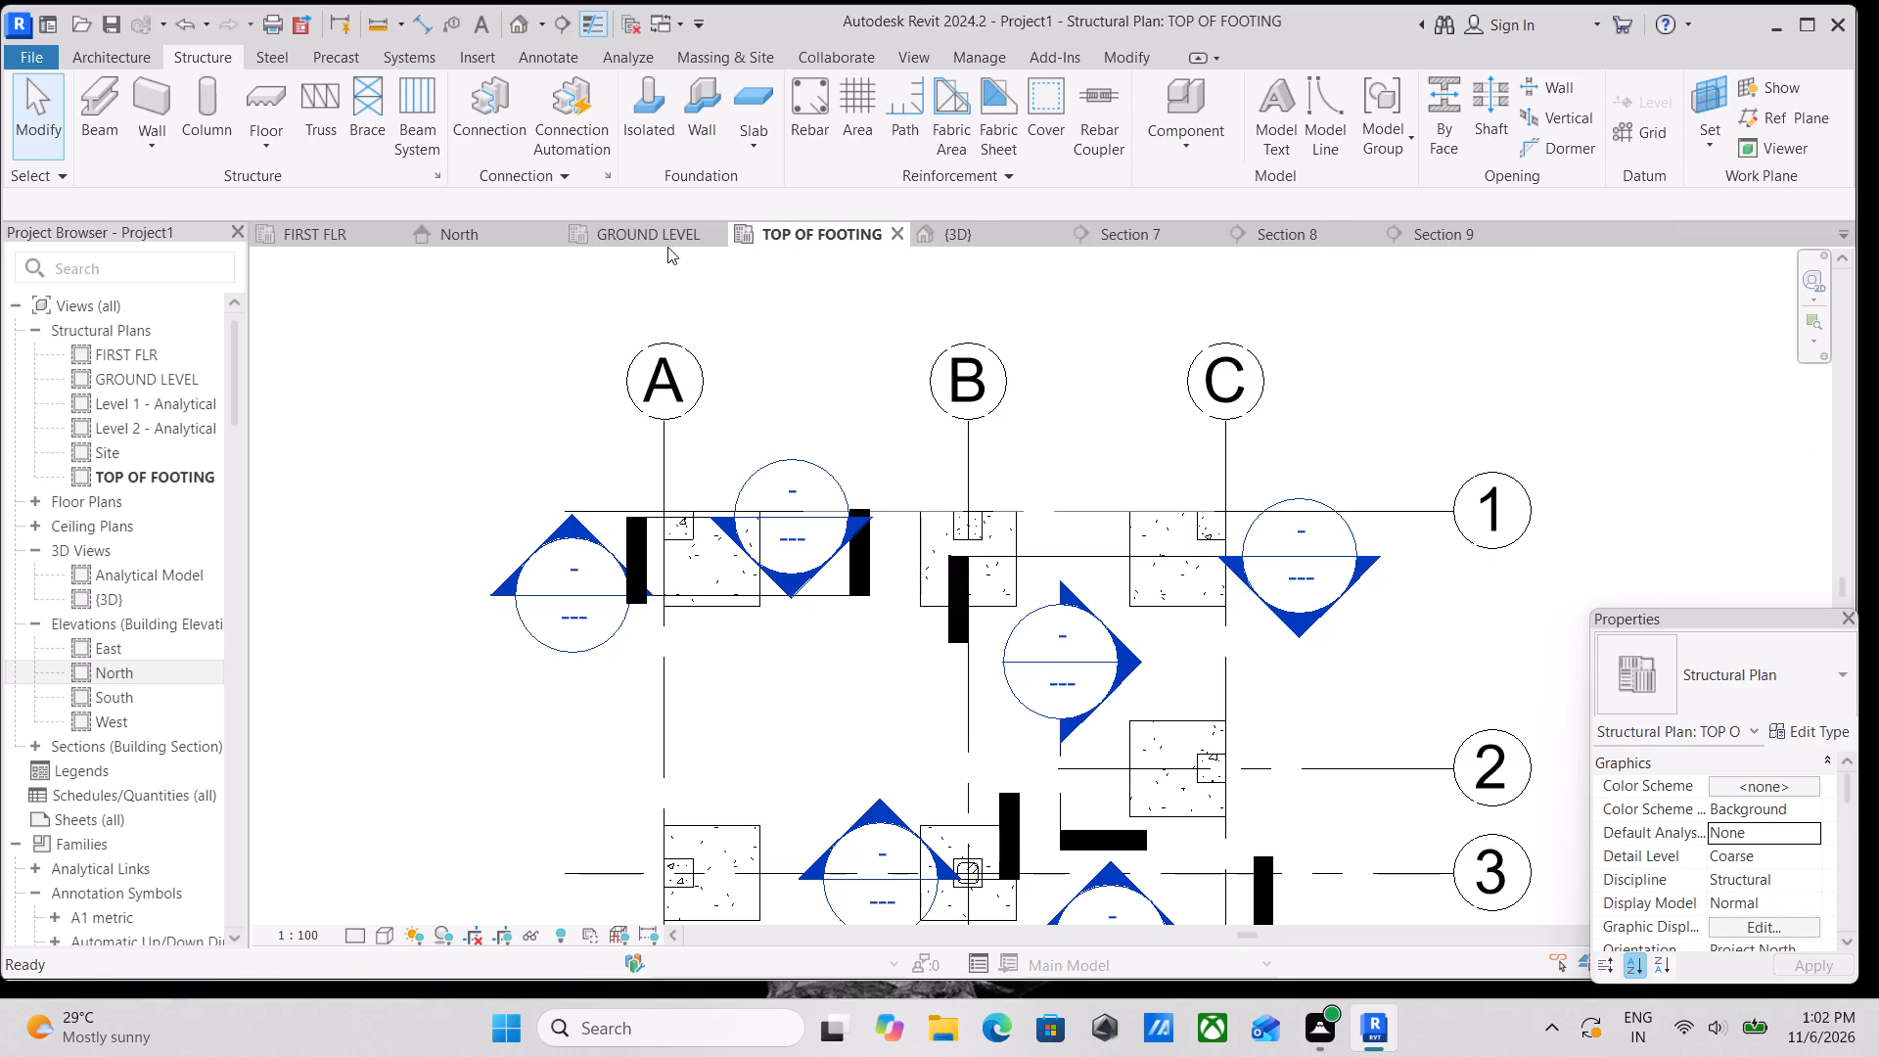
left_click(644, 235)
scroll(796, 401, "down", 3)
scroll(660, 284, "down", 2)
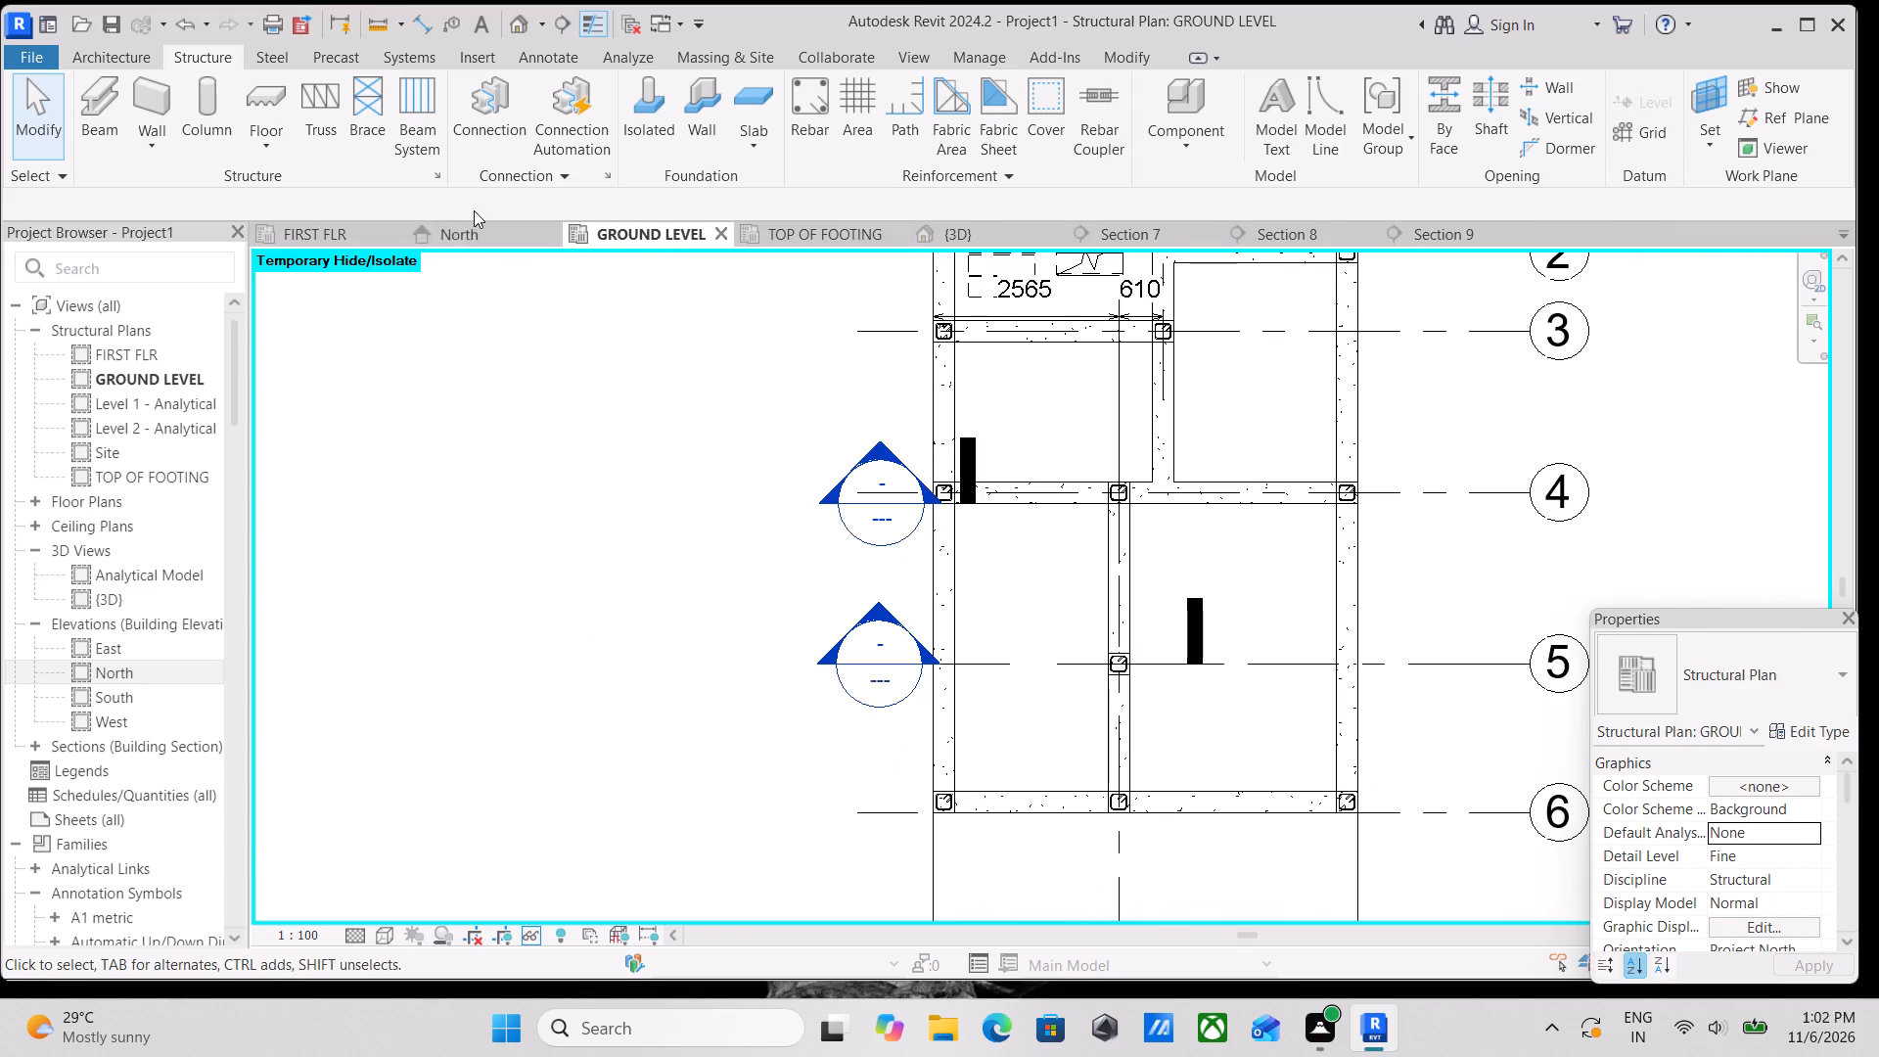
Examine the stairs in the North elevation and select the one based on GROUND LEVEL.
left_click(466, 222)
scroll(630, 414, "down", 2)
middle_click_drag(792, 438, 910, 315)
scroll(895, 478, "up", 5)
middle_click_drag(882, 608, 938, 560)
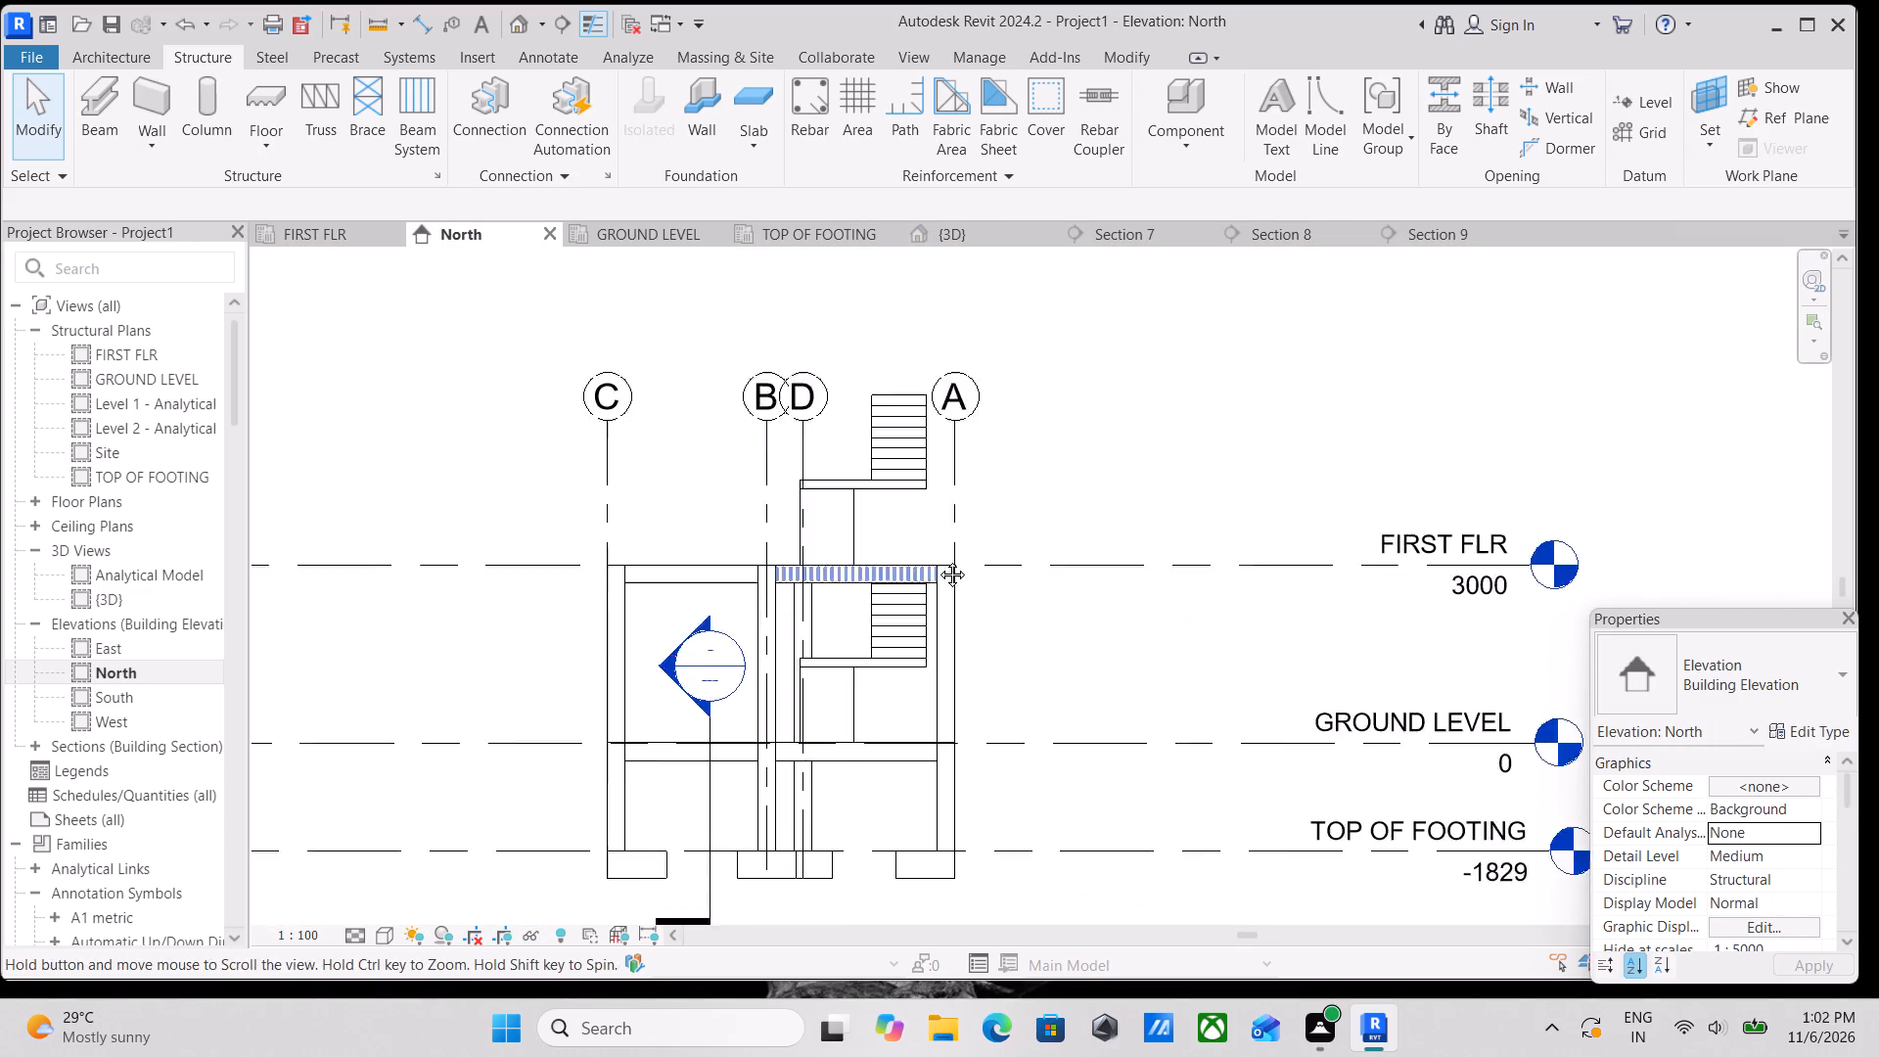
middle_click_drag(938, 560, 1083, 417)
scroll(1047, 505, "up", 3)
left_click(1046, 478)
scroll(1075, 481, "up", 4)
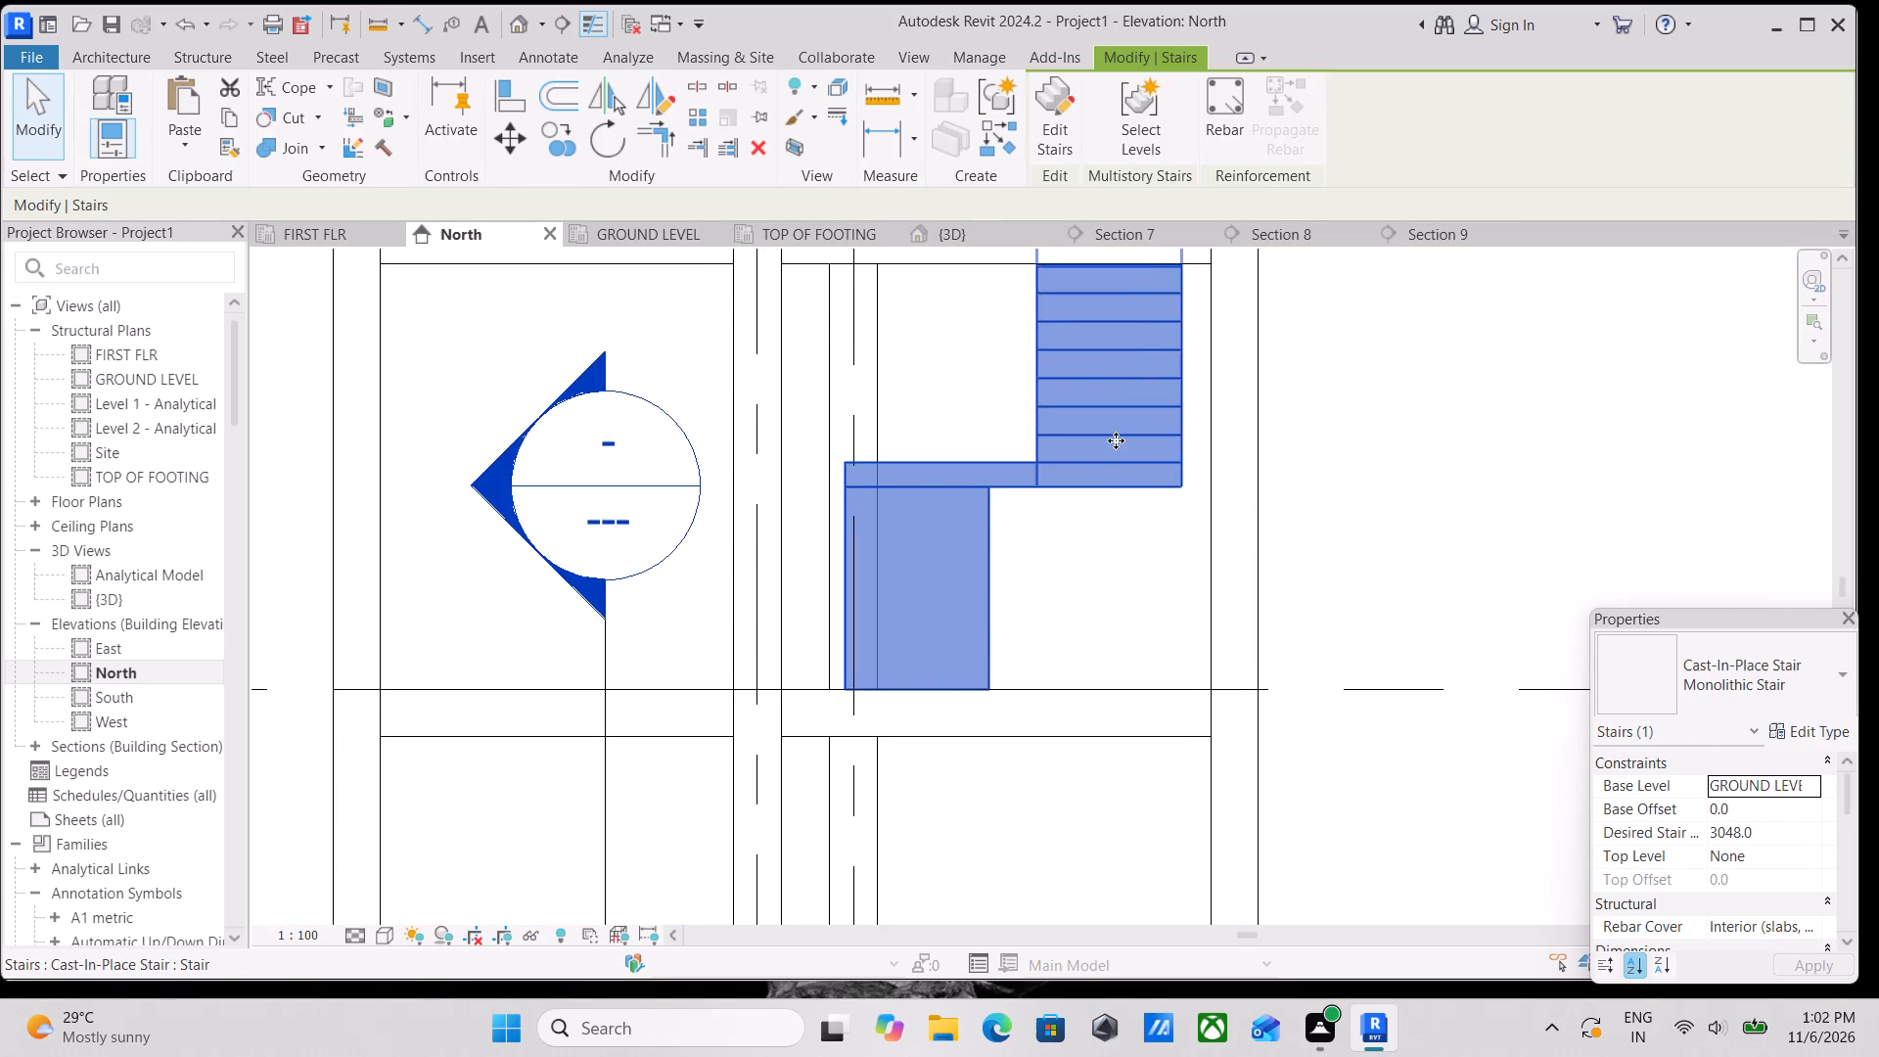
middle_click_drag(1144, 495, 1166, 530, "shift")
Filter the North elevation's Visibility/Graphic Overrides model categories to Structure only and check the visibility of the Stairs category.
type("vv")
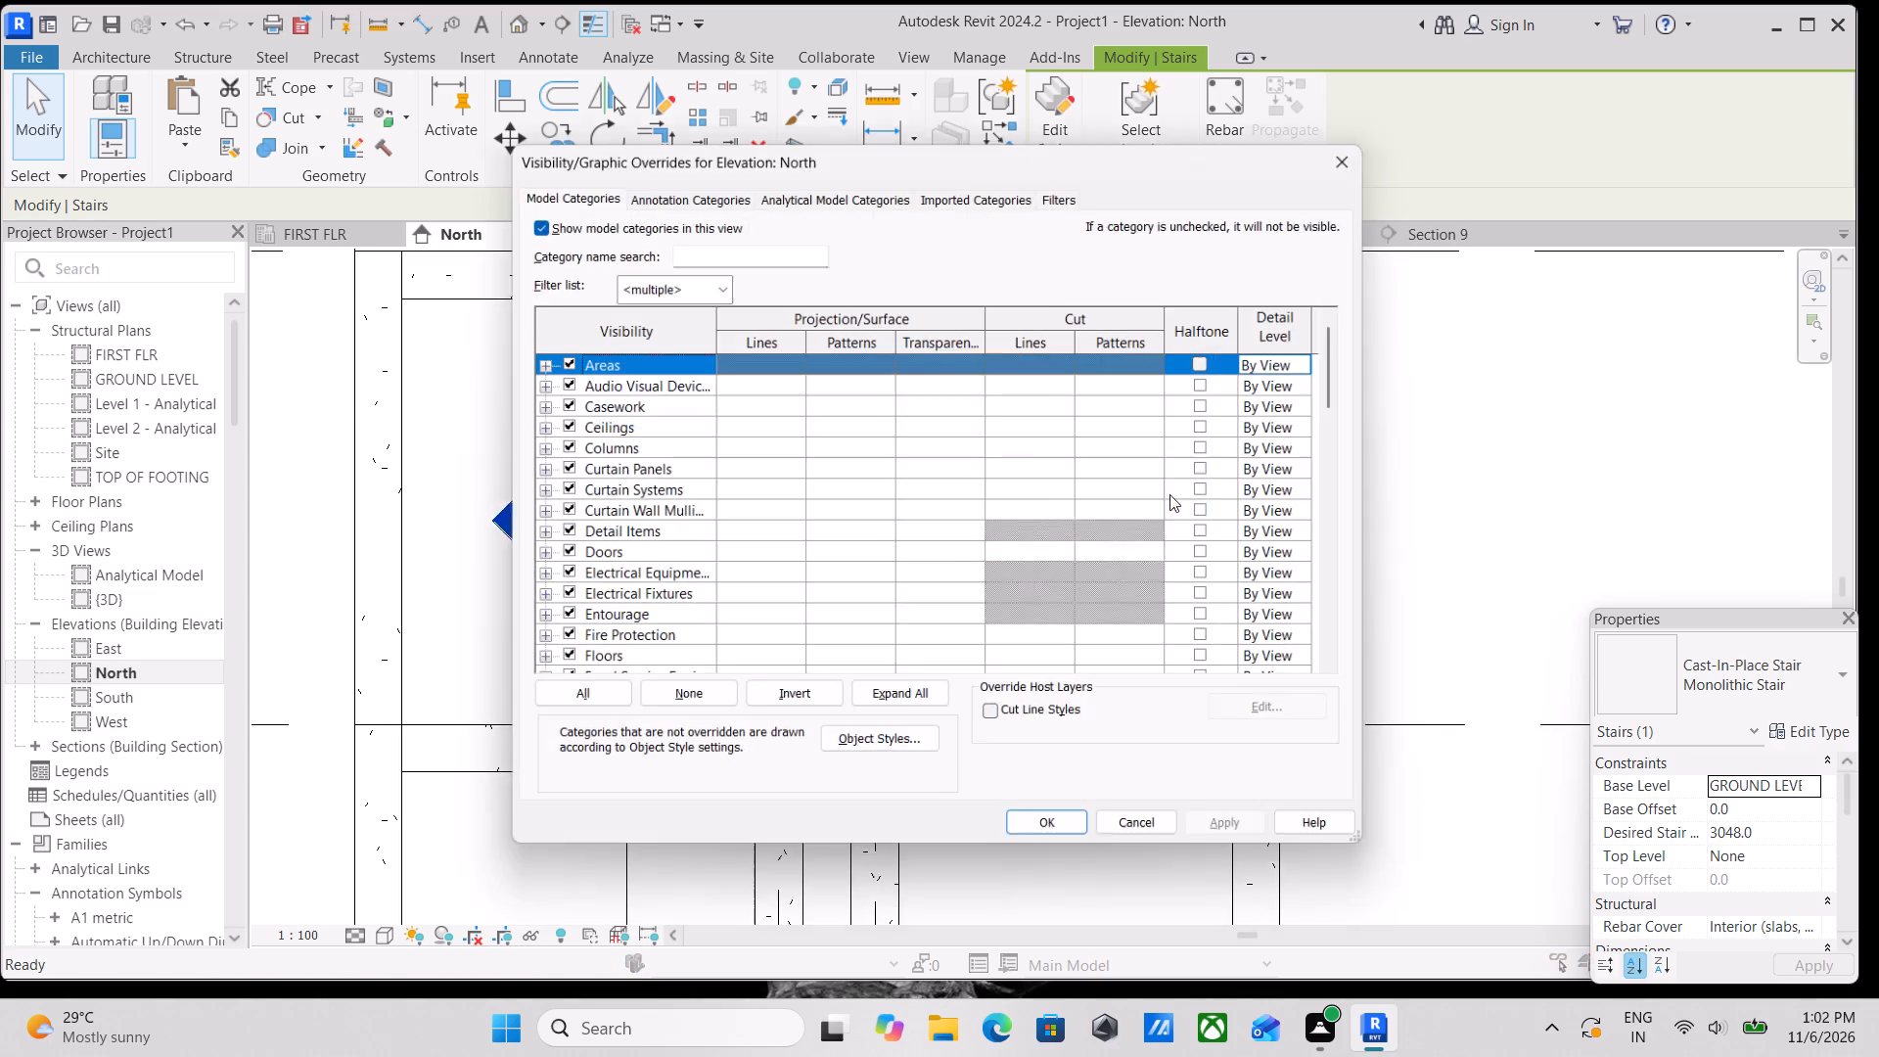
scroll(659, 437, "down", 4)
scroll(563, 563, "down", 11)
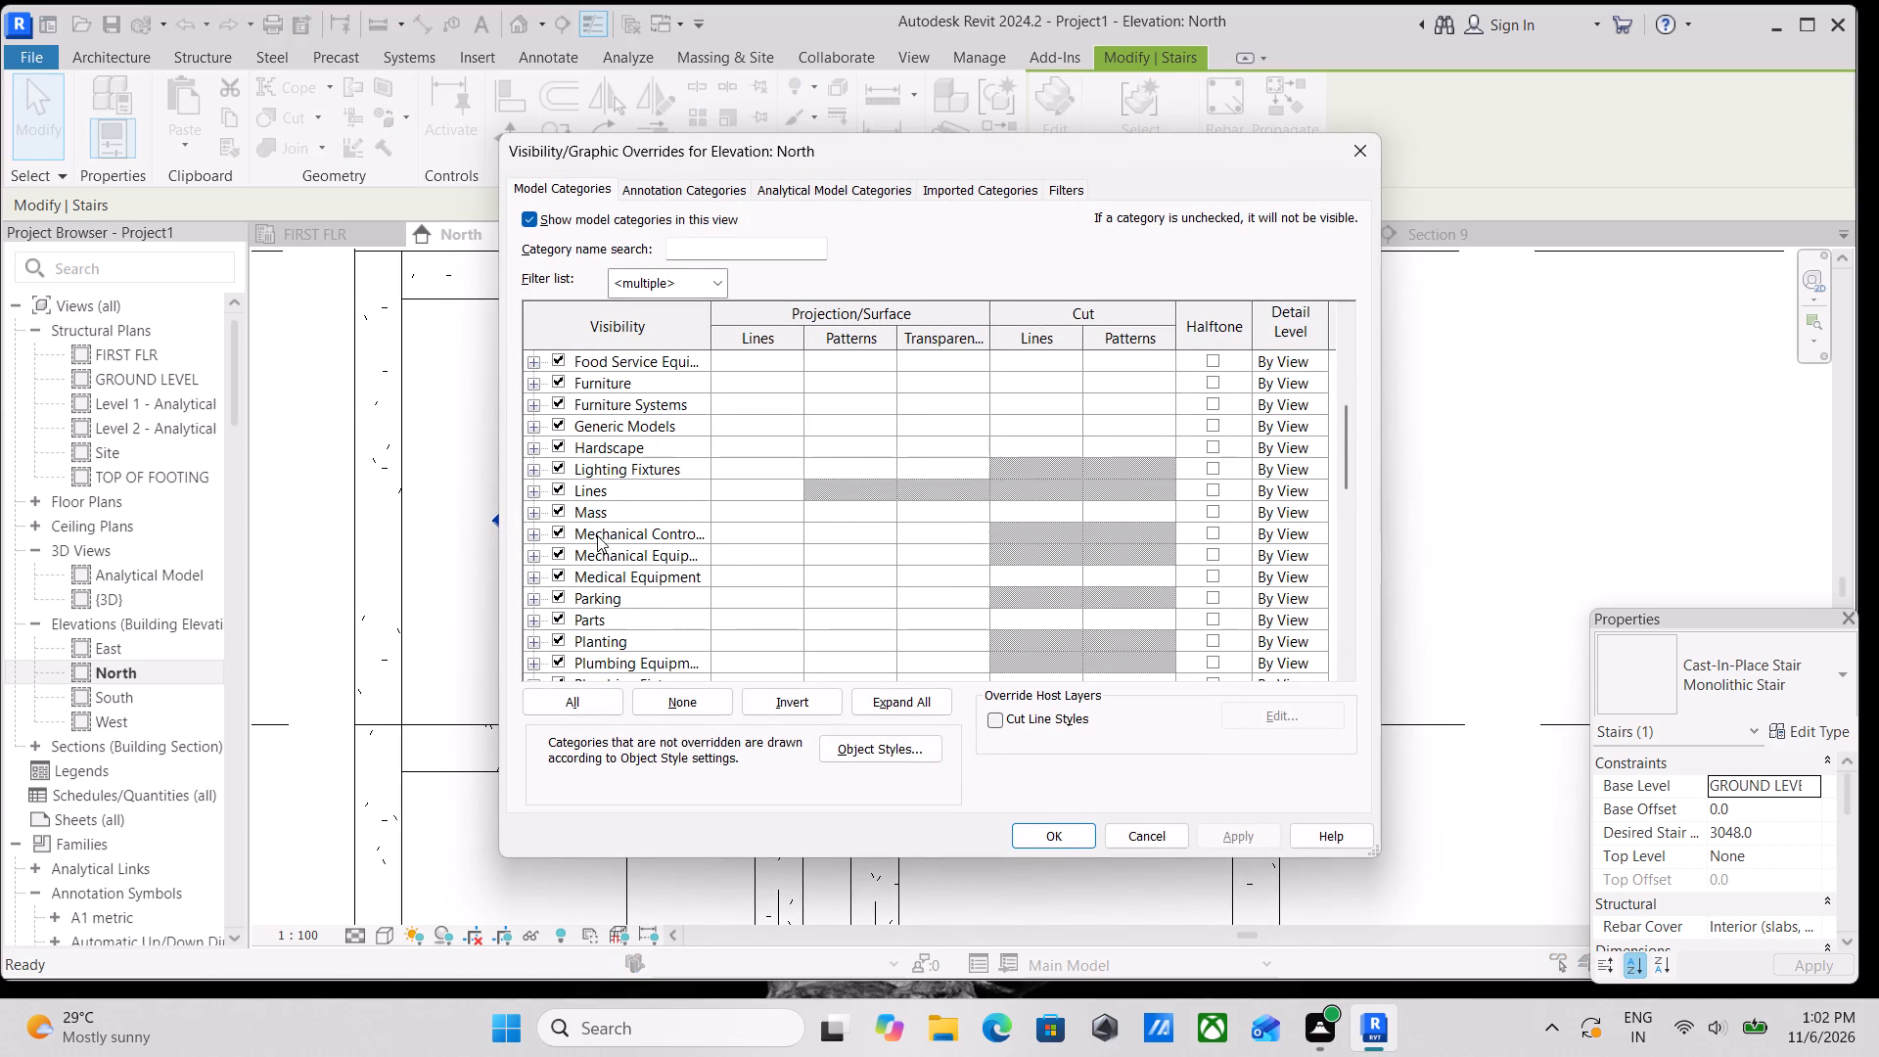
scroll(597, 535, "down", 4)
left_click(713, 279)
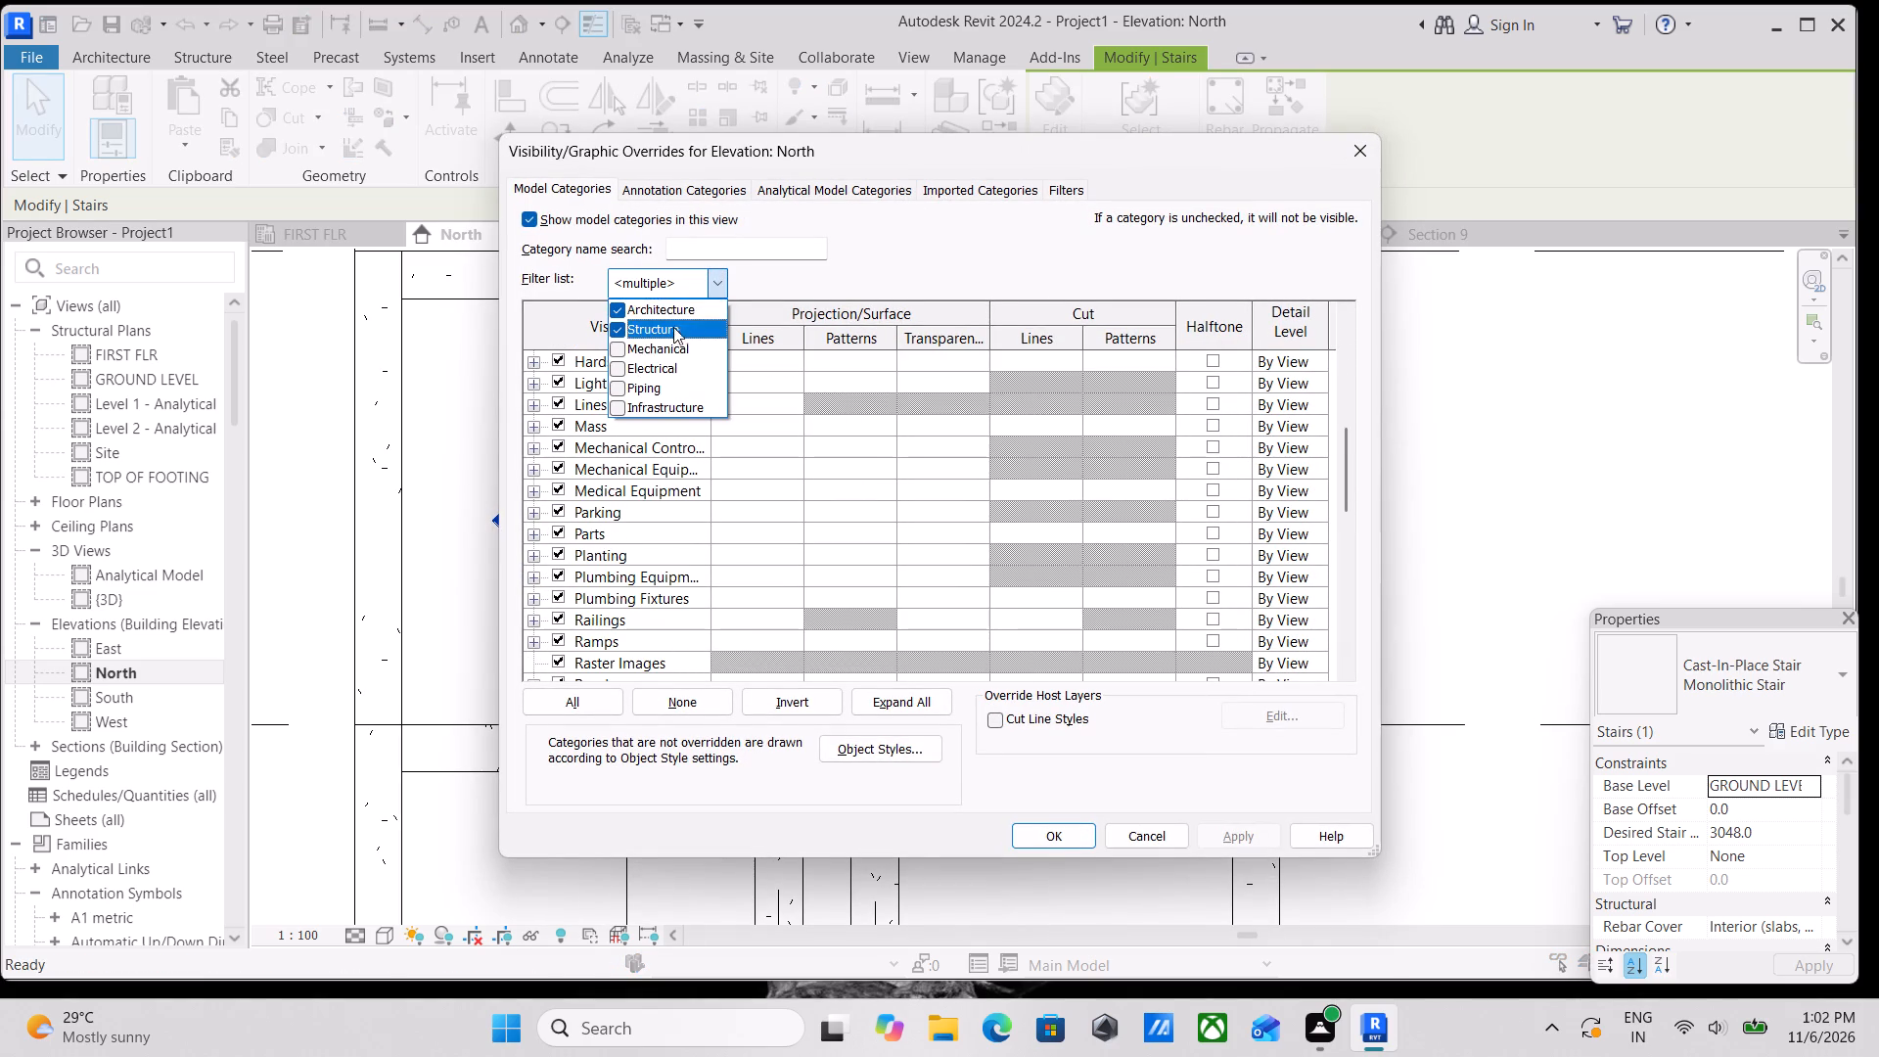
left_click(623, 306)
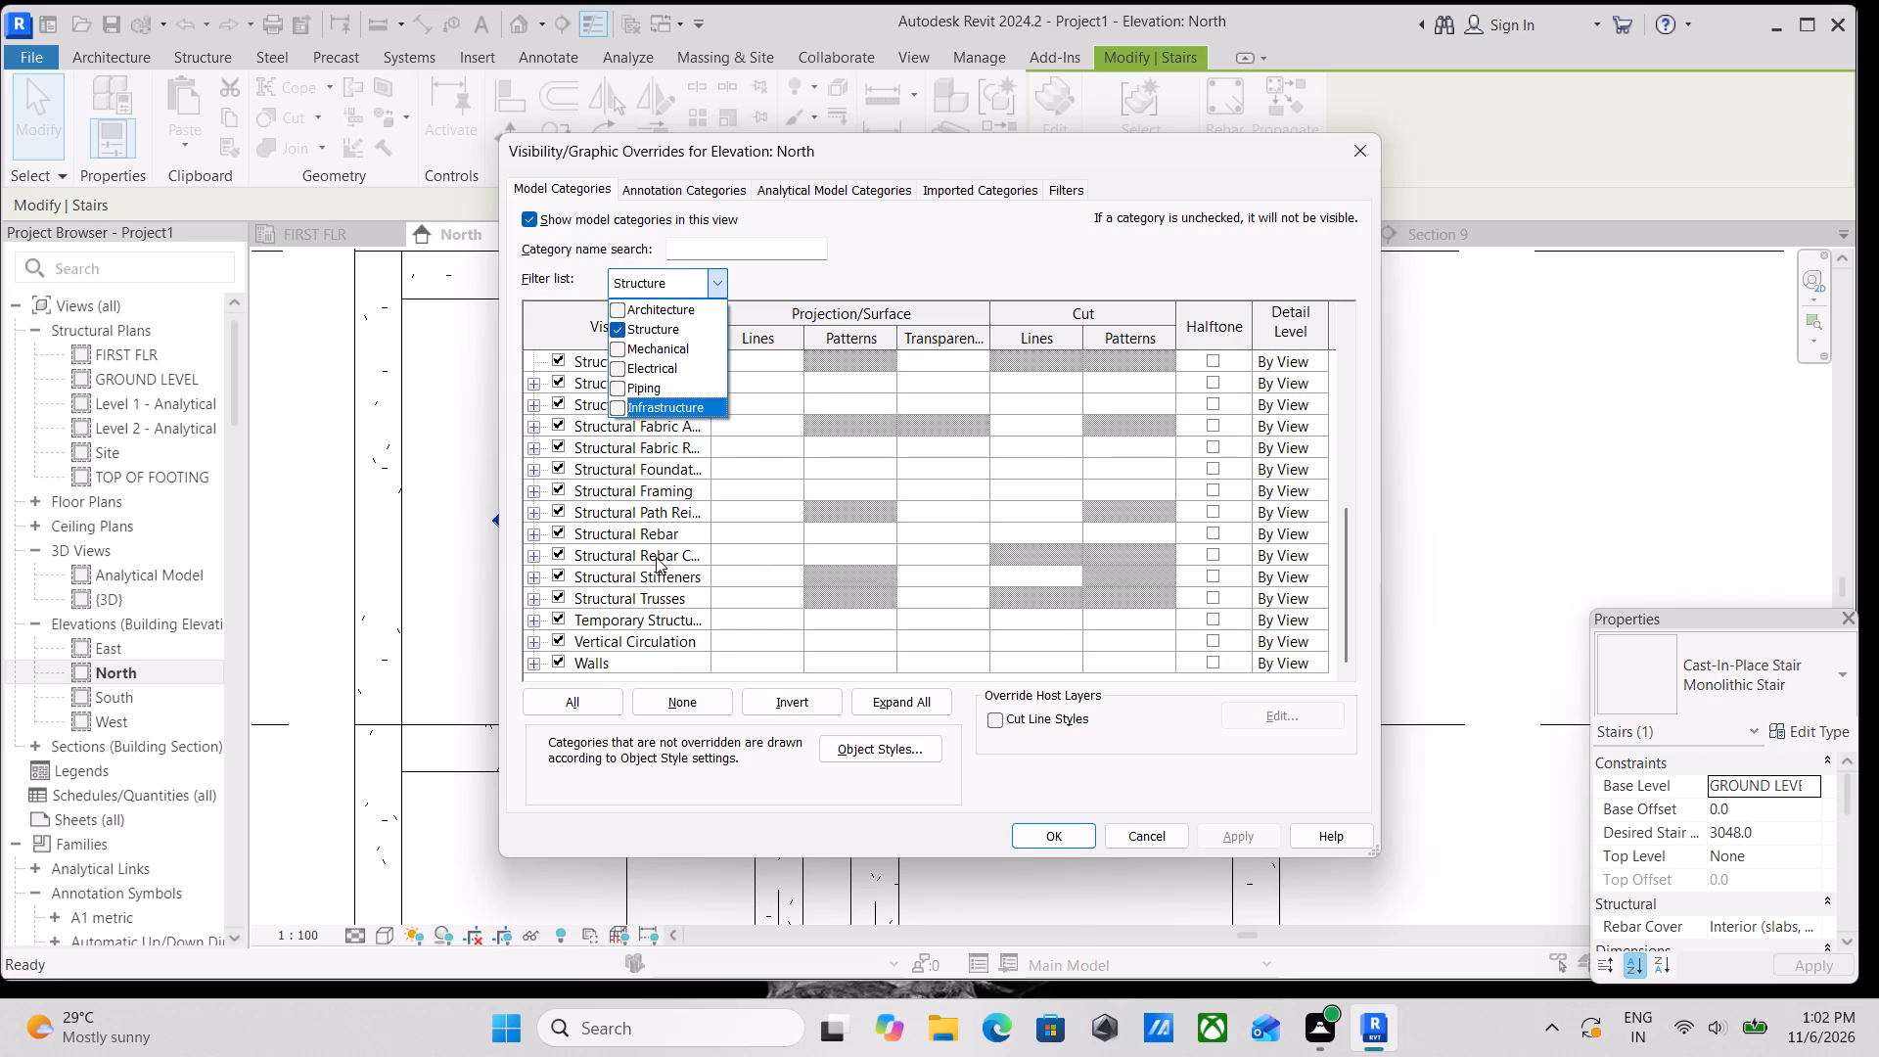
scroll(627, 561, "down", 7)
scroll(607, 635, "up", 10)
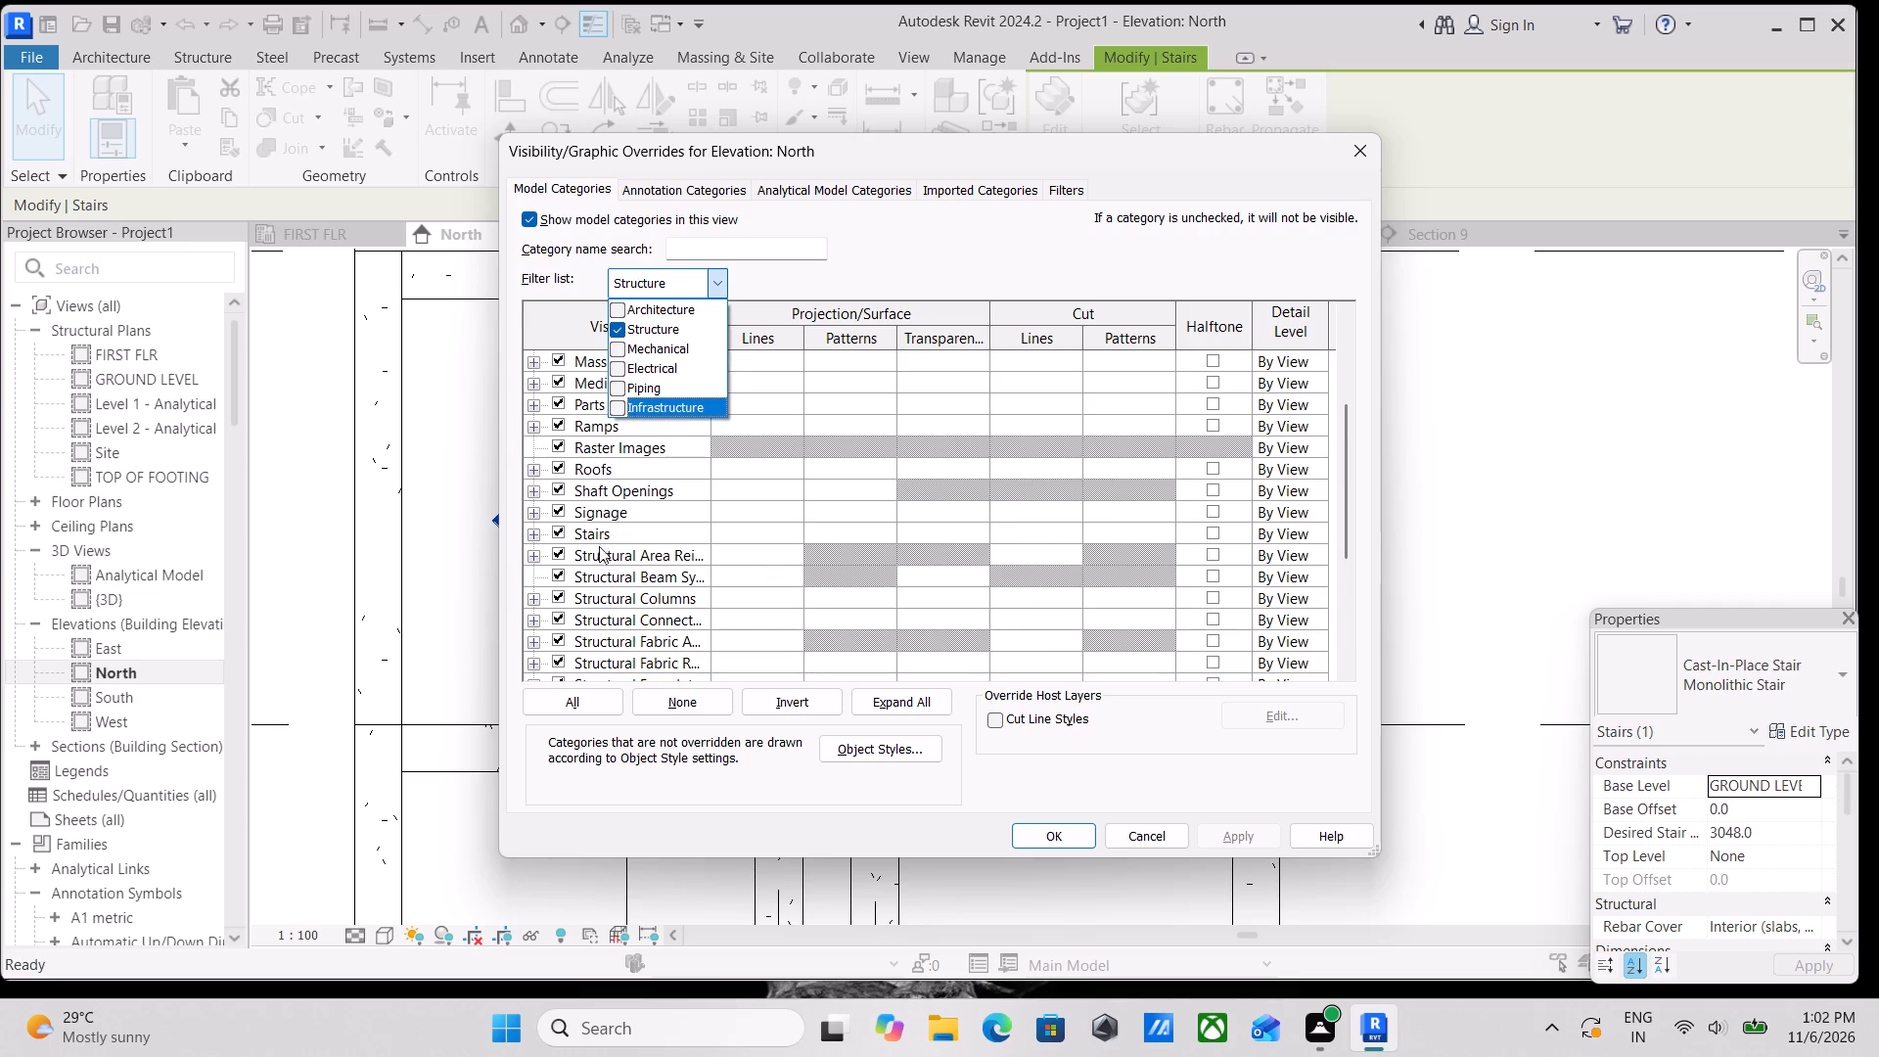
scroll(608, 491, "up", 11)
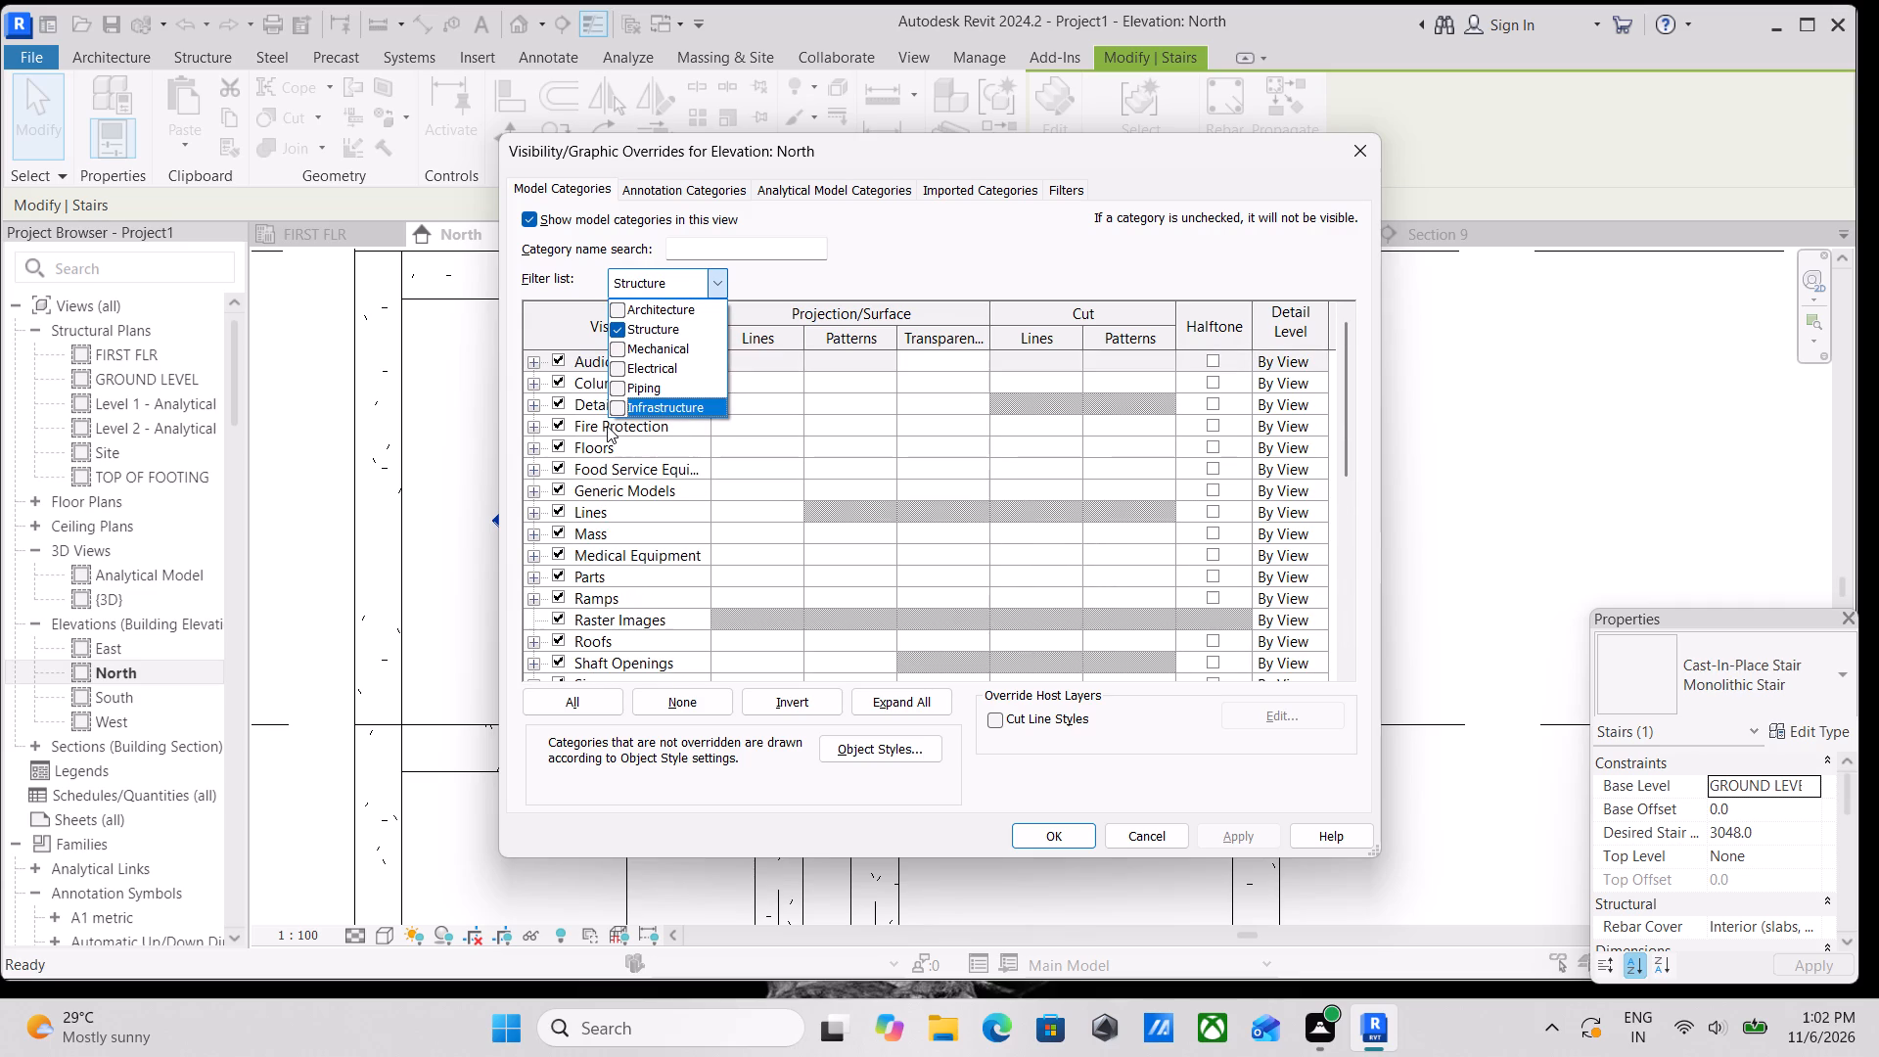
scroll(607, 426, "up", 8)
scroll(1182, 484, "down", 3)
left_click(1051, 837)
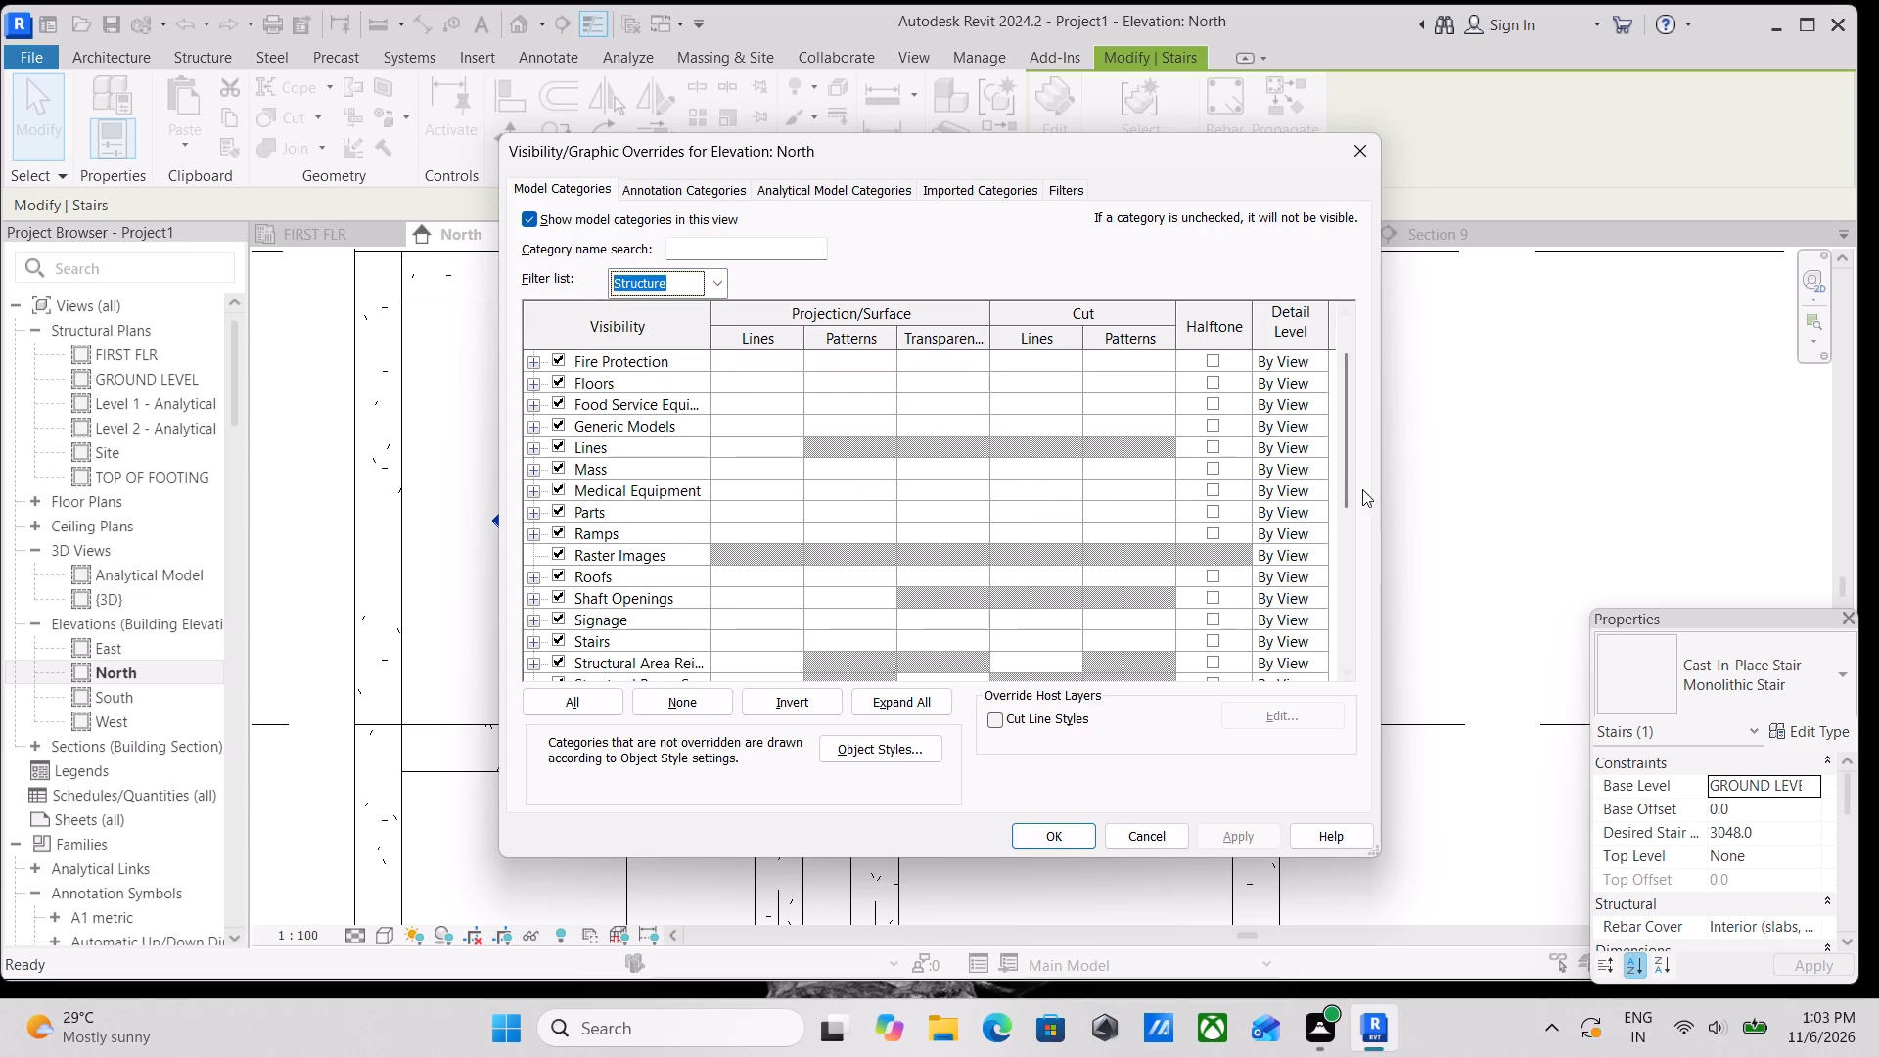
double_click(1050, 837)
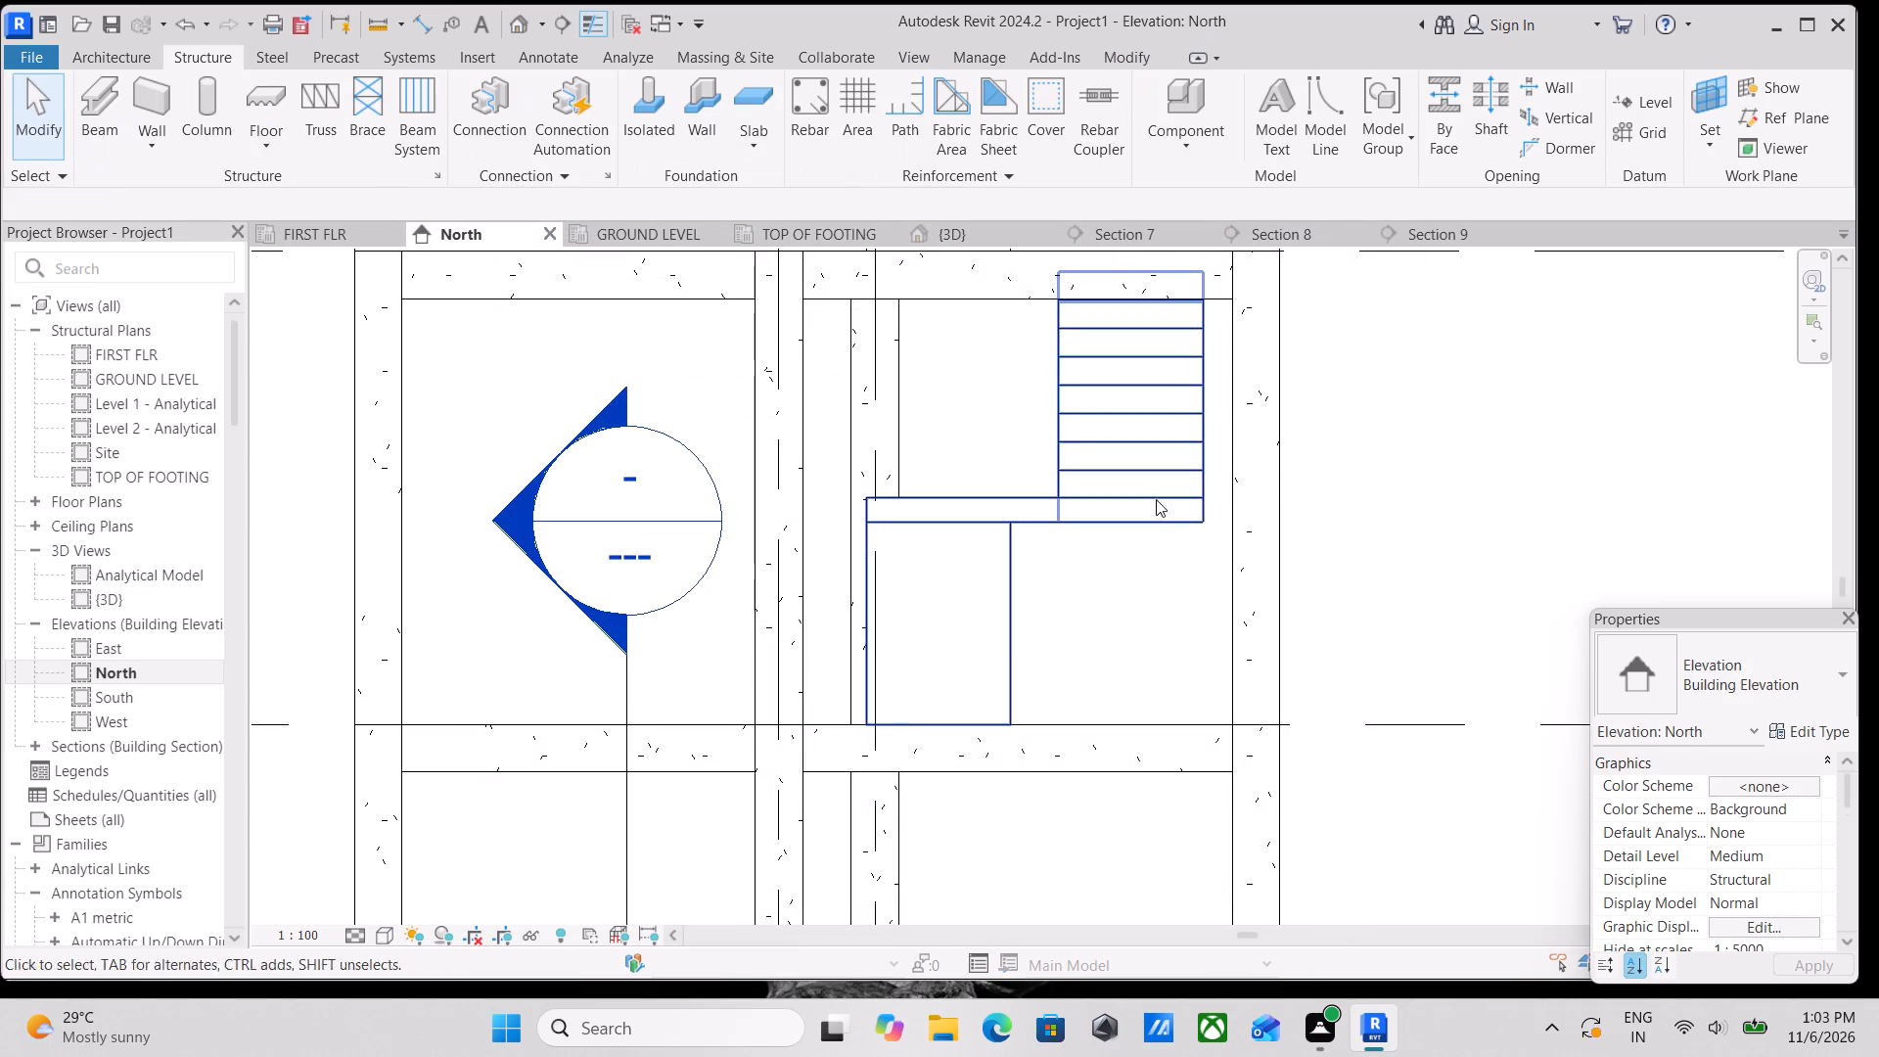
Delete the upper stair based on FIRST FLR in the North elevation.
scroll(1051, 450, "down", 3)
middle_click_drag(1051, 454, 1137, 561)
scroll(1175, 538, "down", 3)
middle_click_drag(1175, 538, 1037, 563)
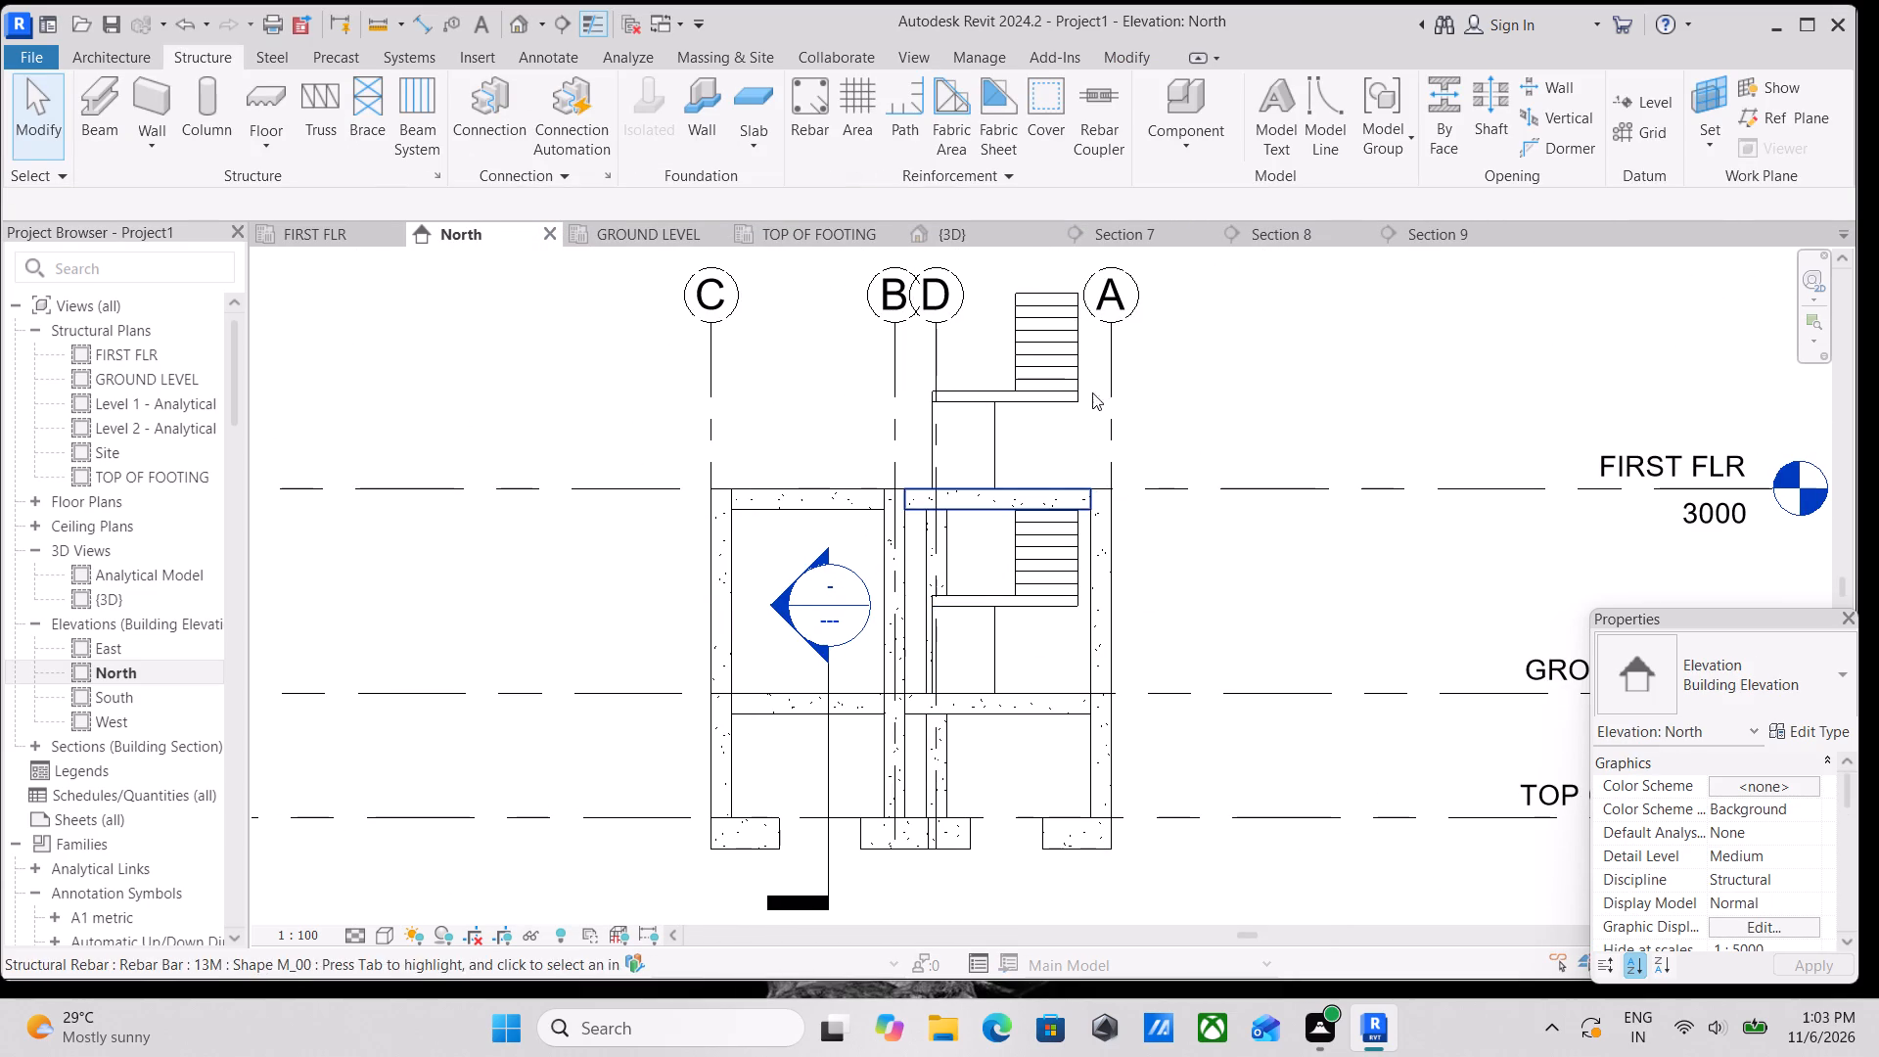
left_click(1062, 387)
right_click(1062, 387)
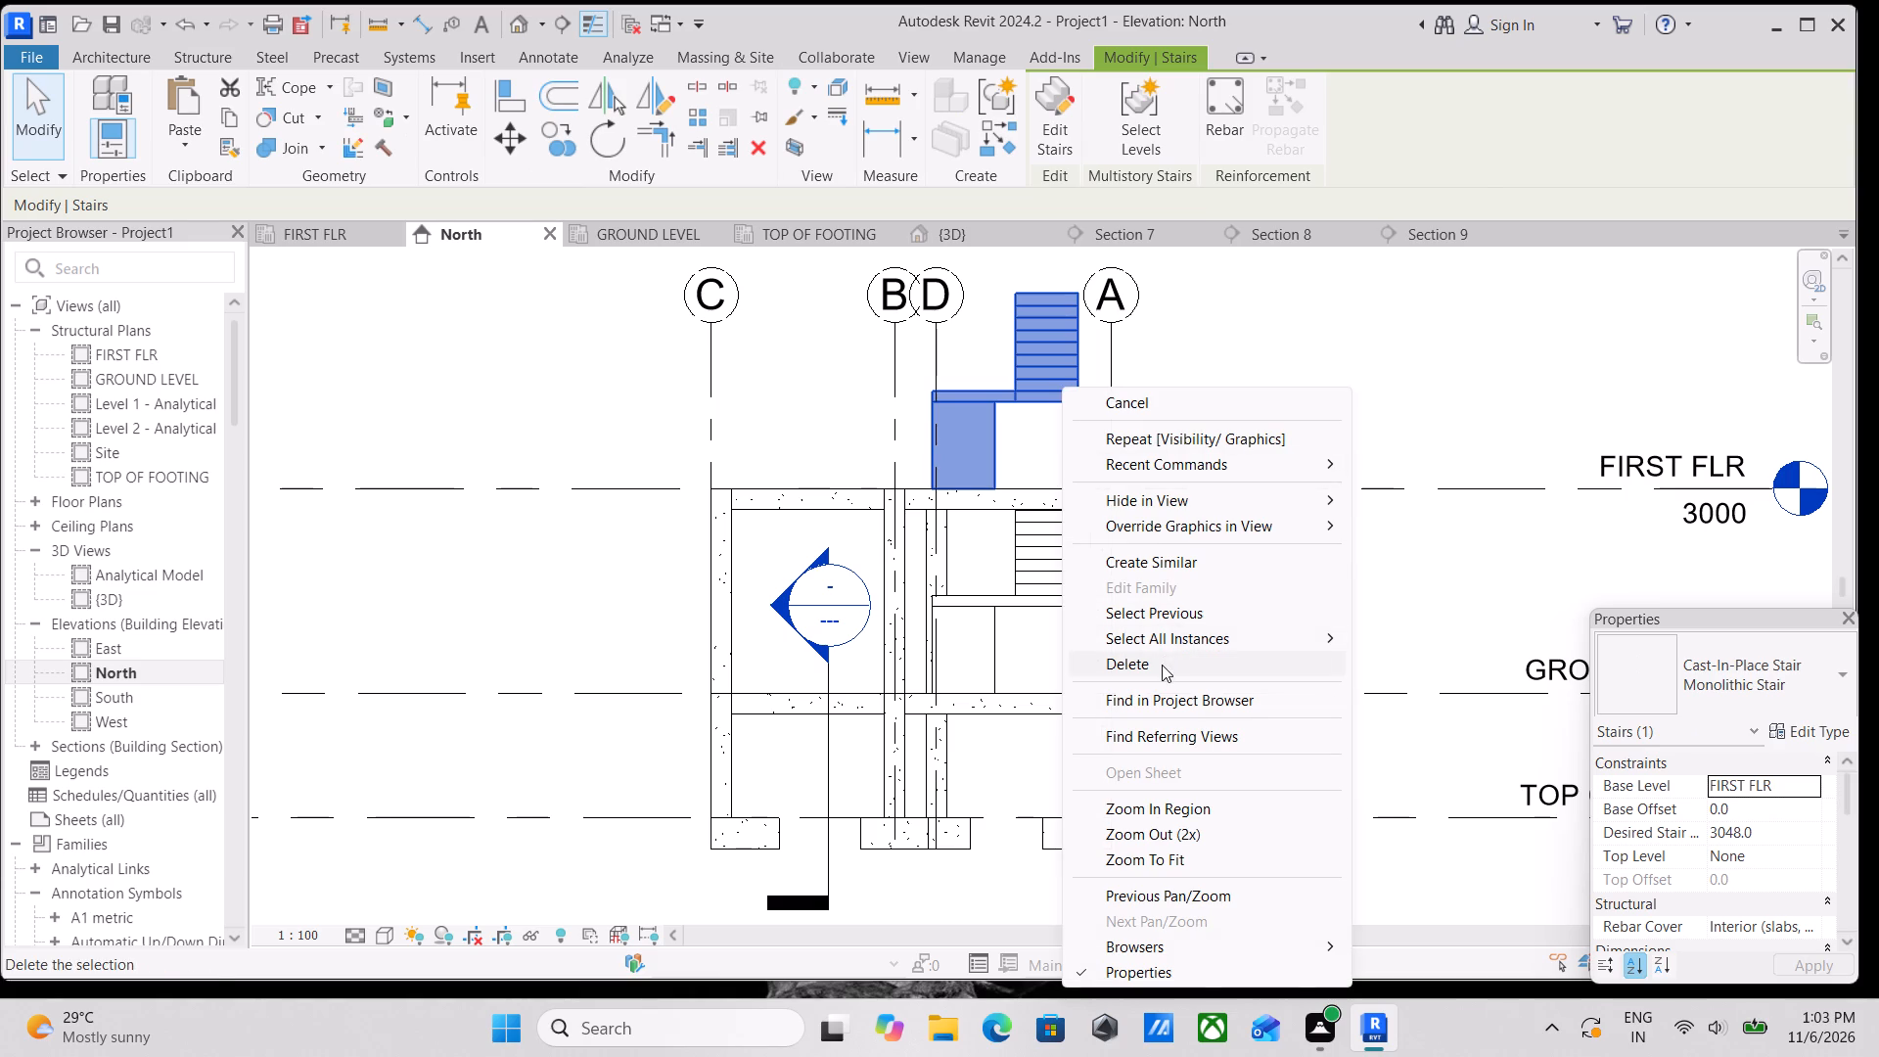
left_click(1162, 665)
scroll(1088, 418, "down", 2)
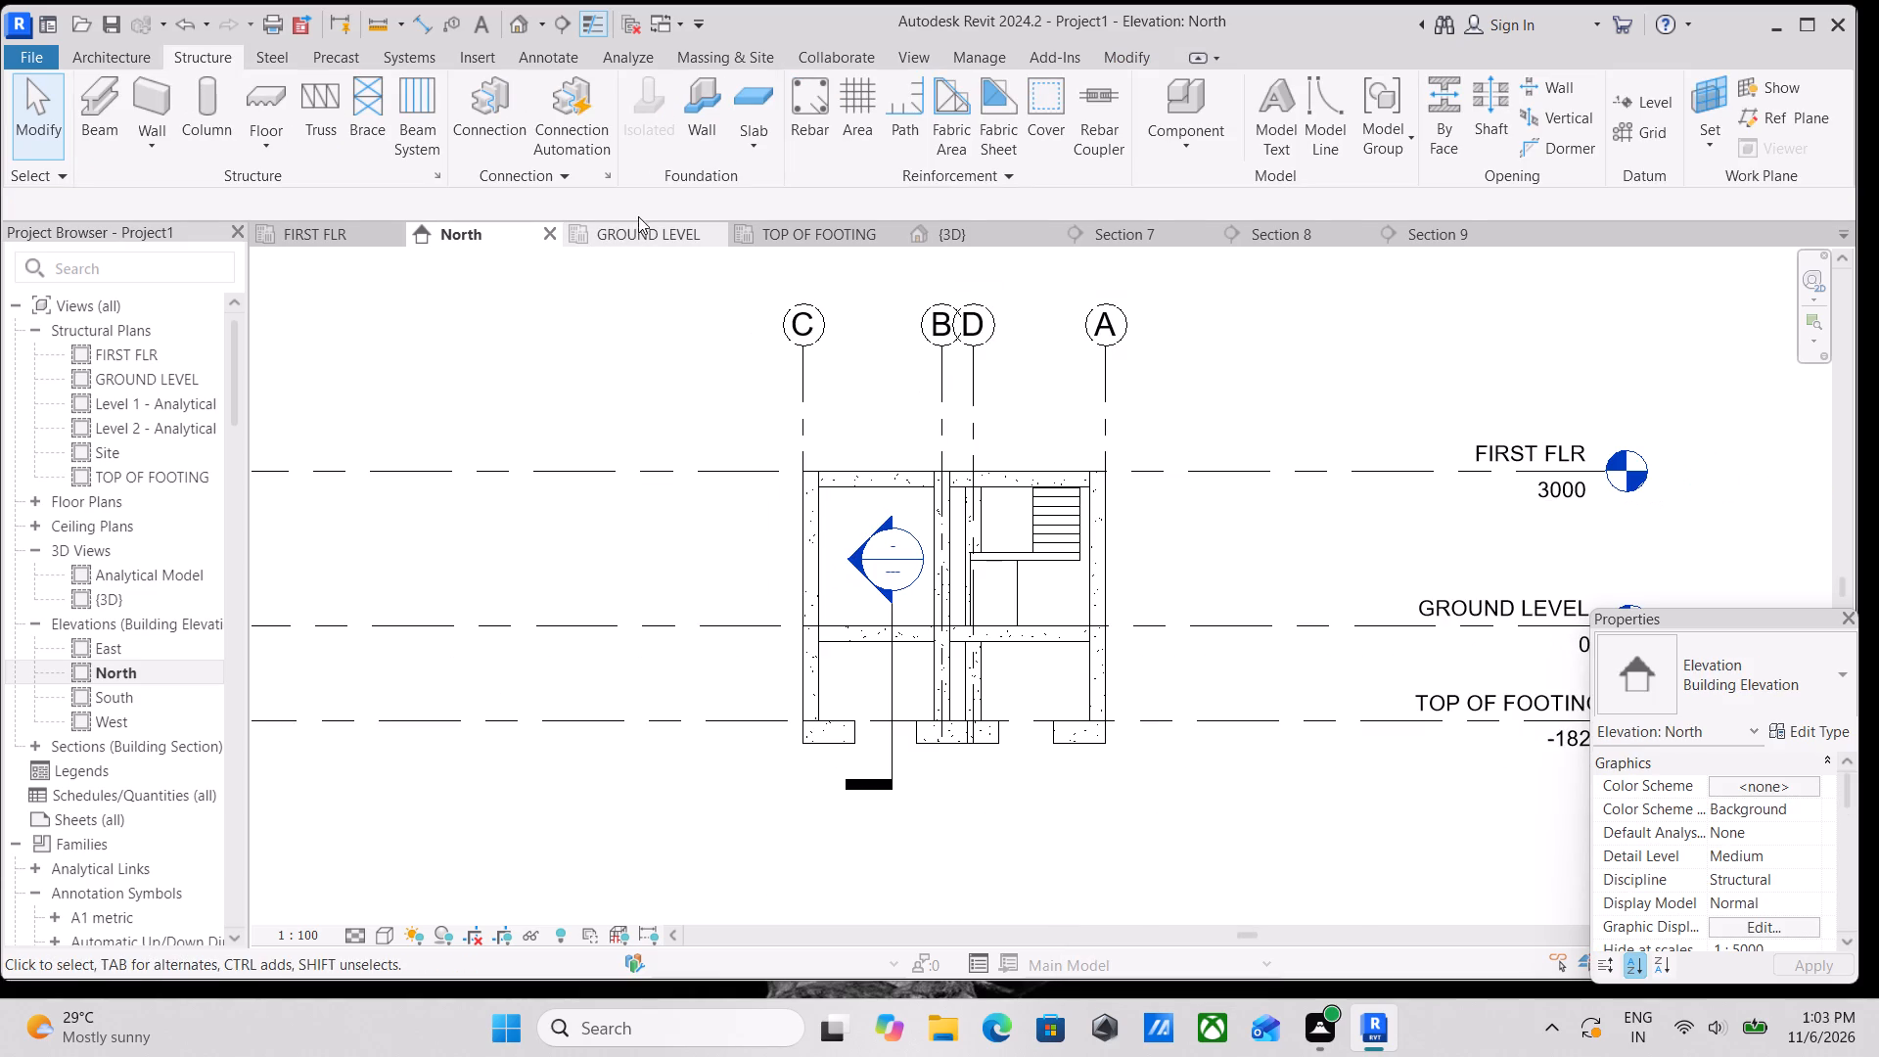
Check the GROUND LEVEL plan and the front of the 3D view for the stair.
left_click(628, 224)
scroll(1081, 505, "down", 2)
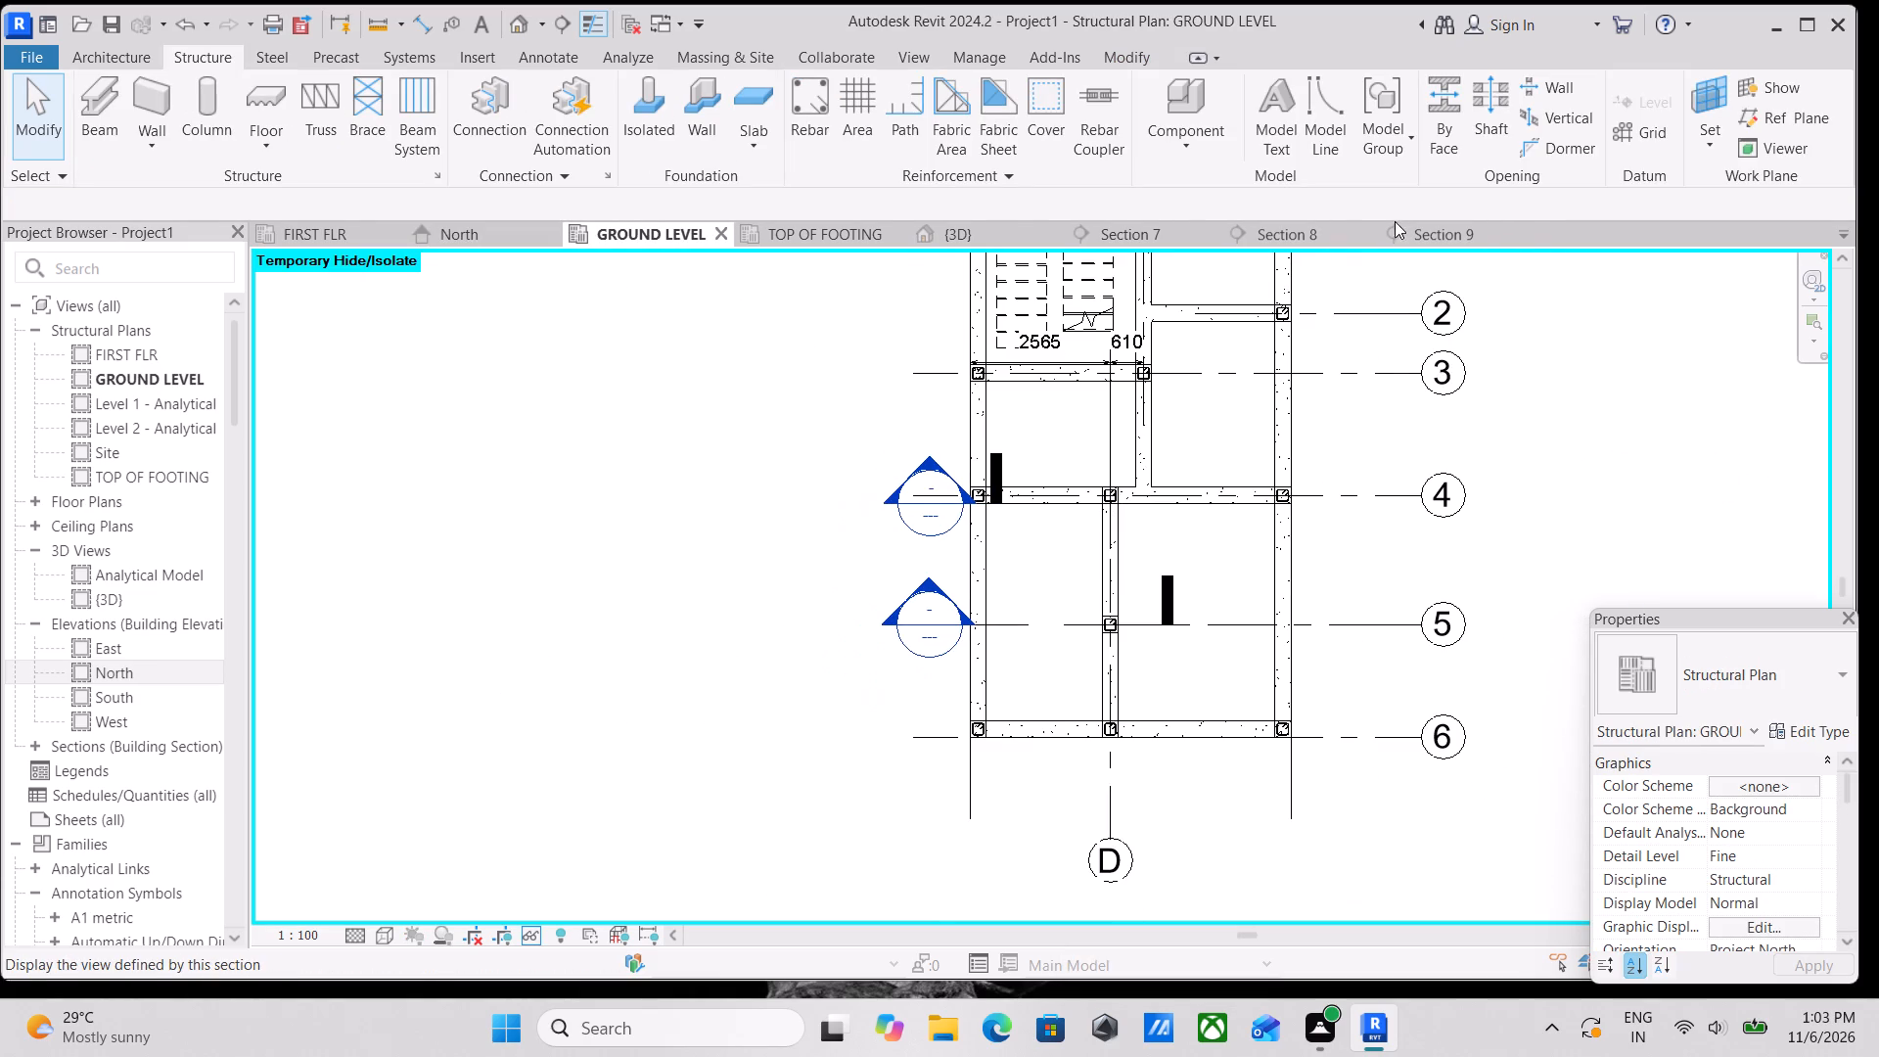
left_click(960, 234)
scroll(1211, 530, "down", 1)
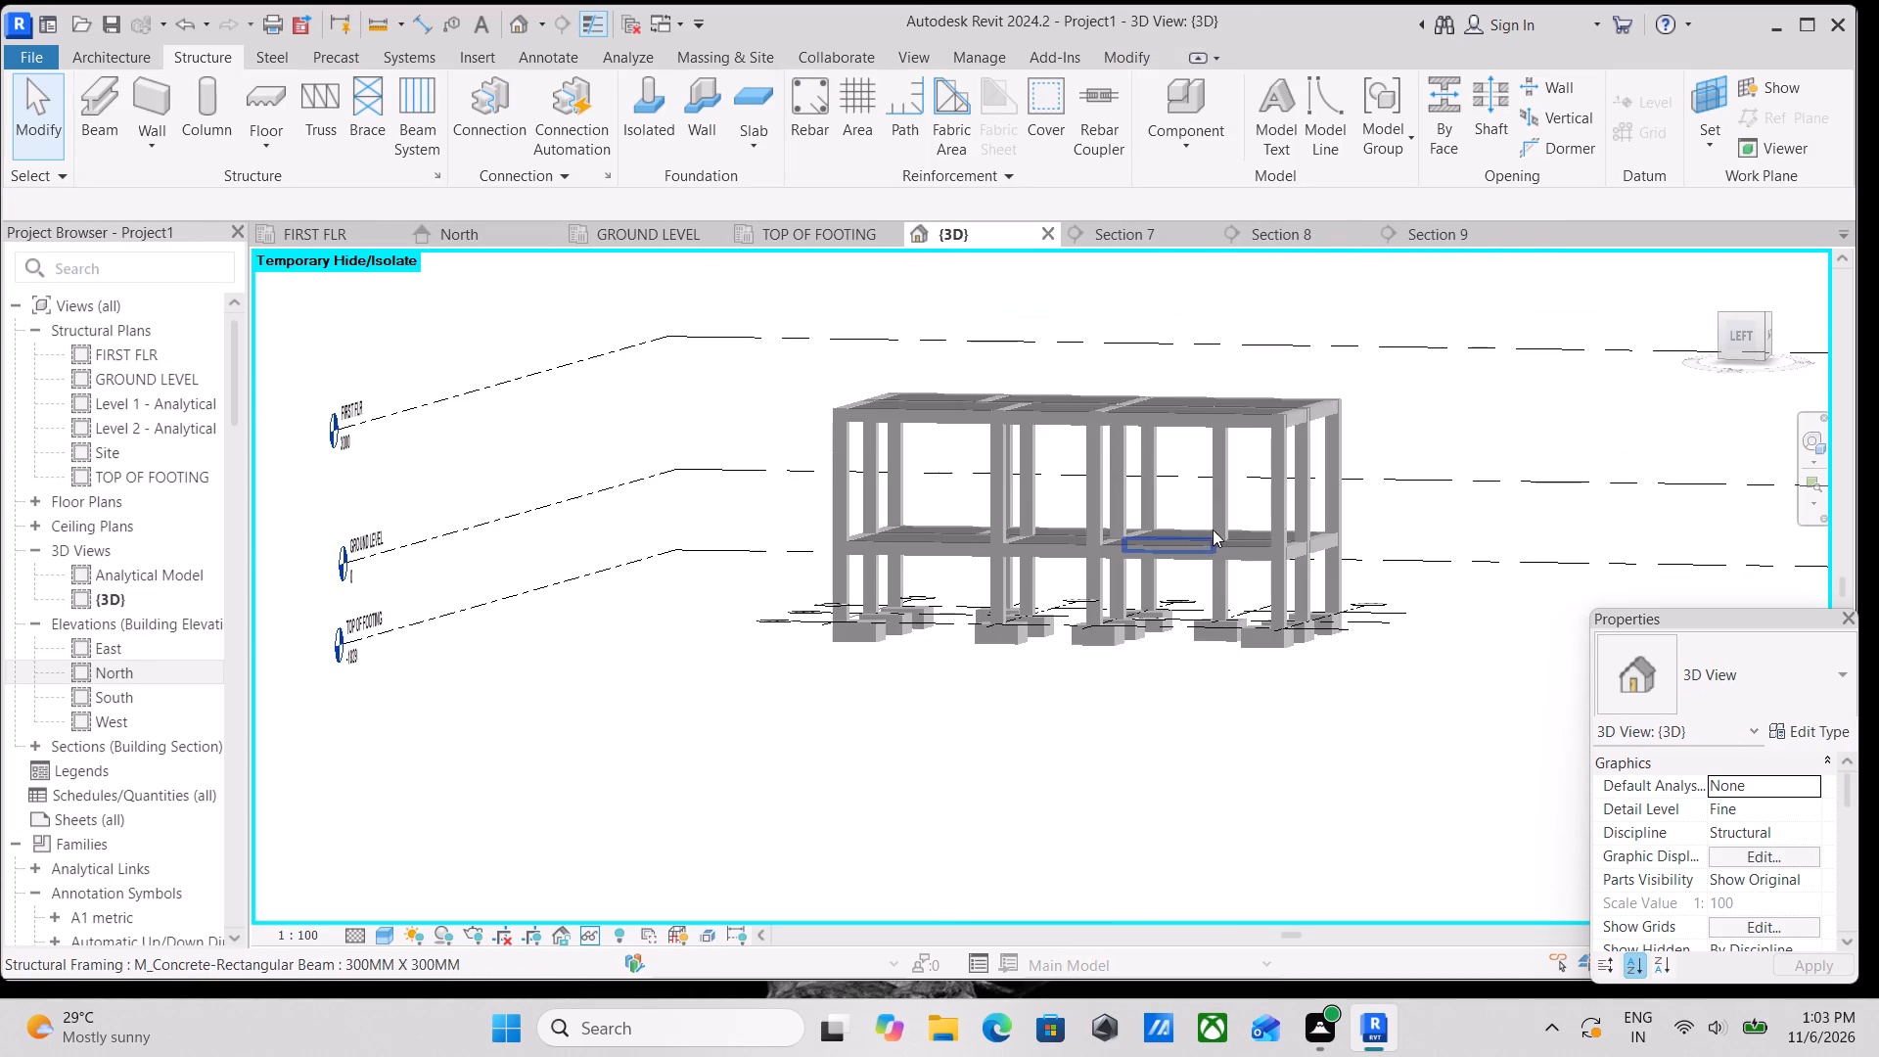
left_click(1768, 342)
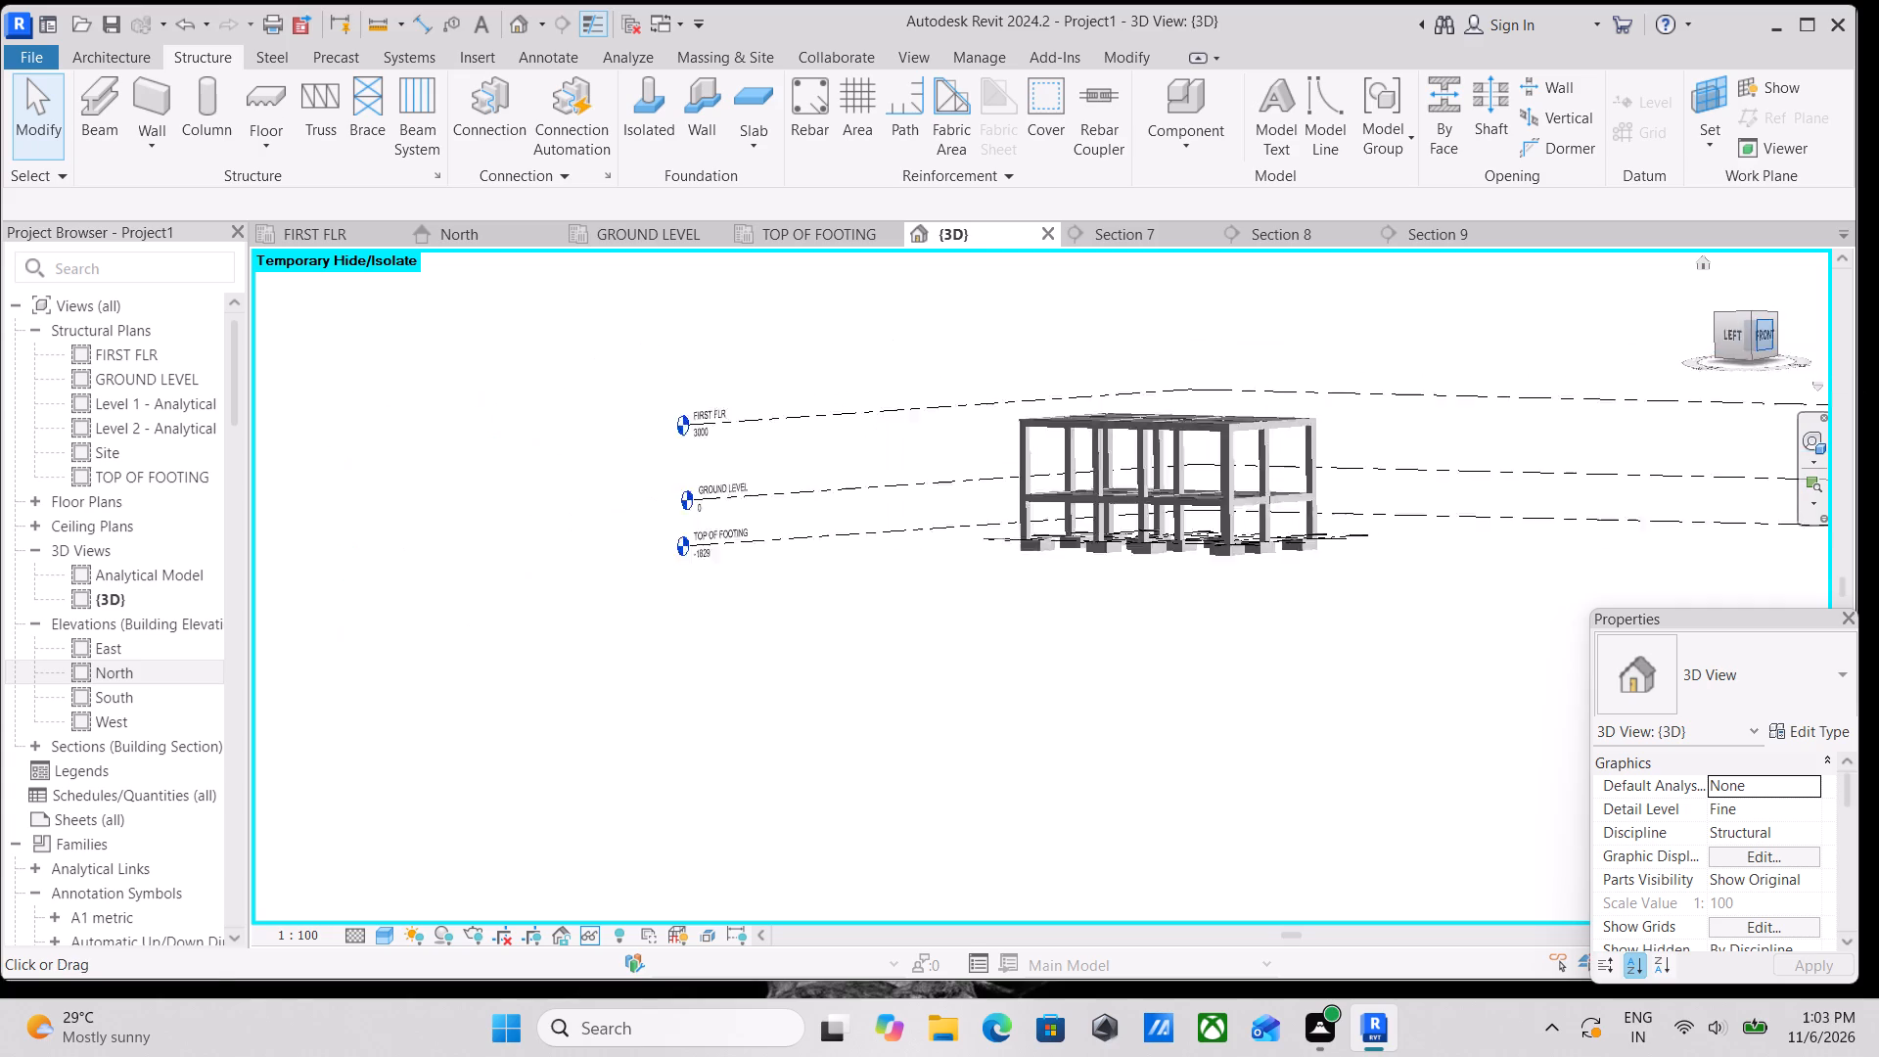
scroll(1260, 599, "up", 8)
middle_click_drag(952, 523, 953, 569)
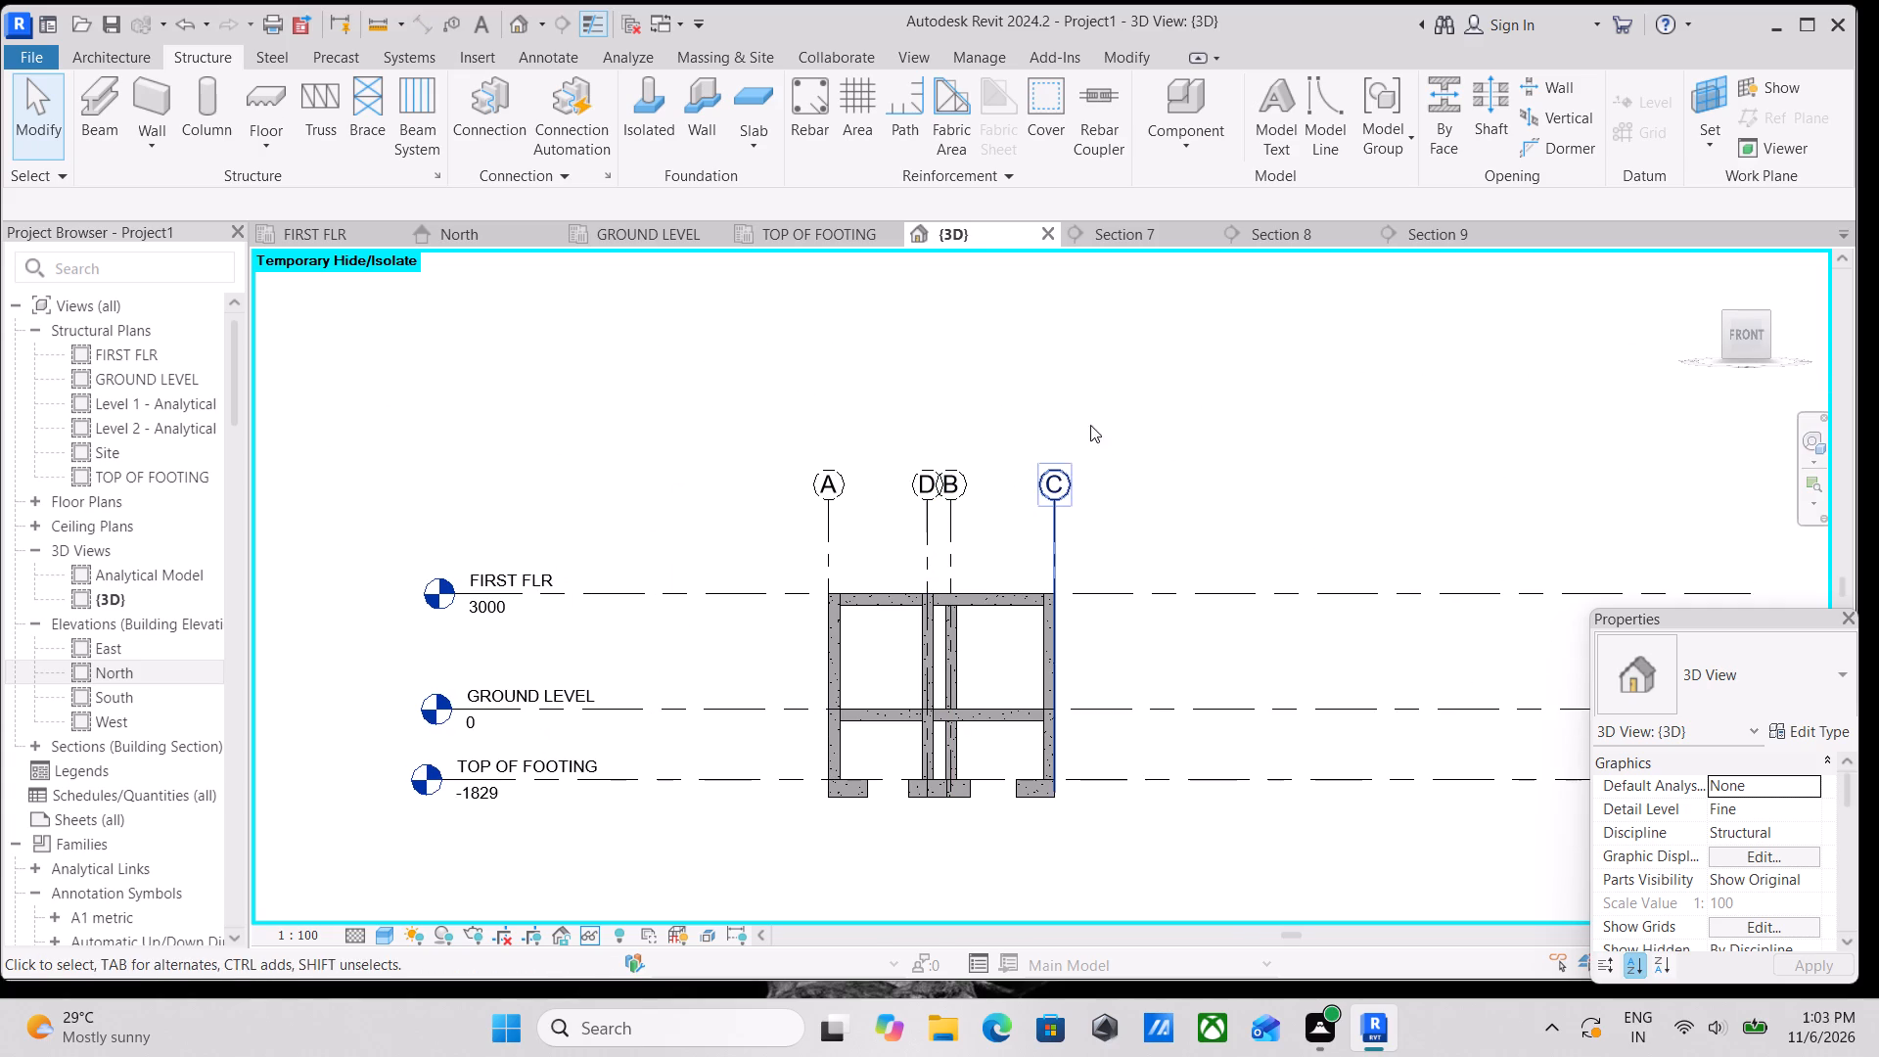
middle_click_drag(946, 483, 869, 574)
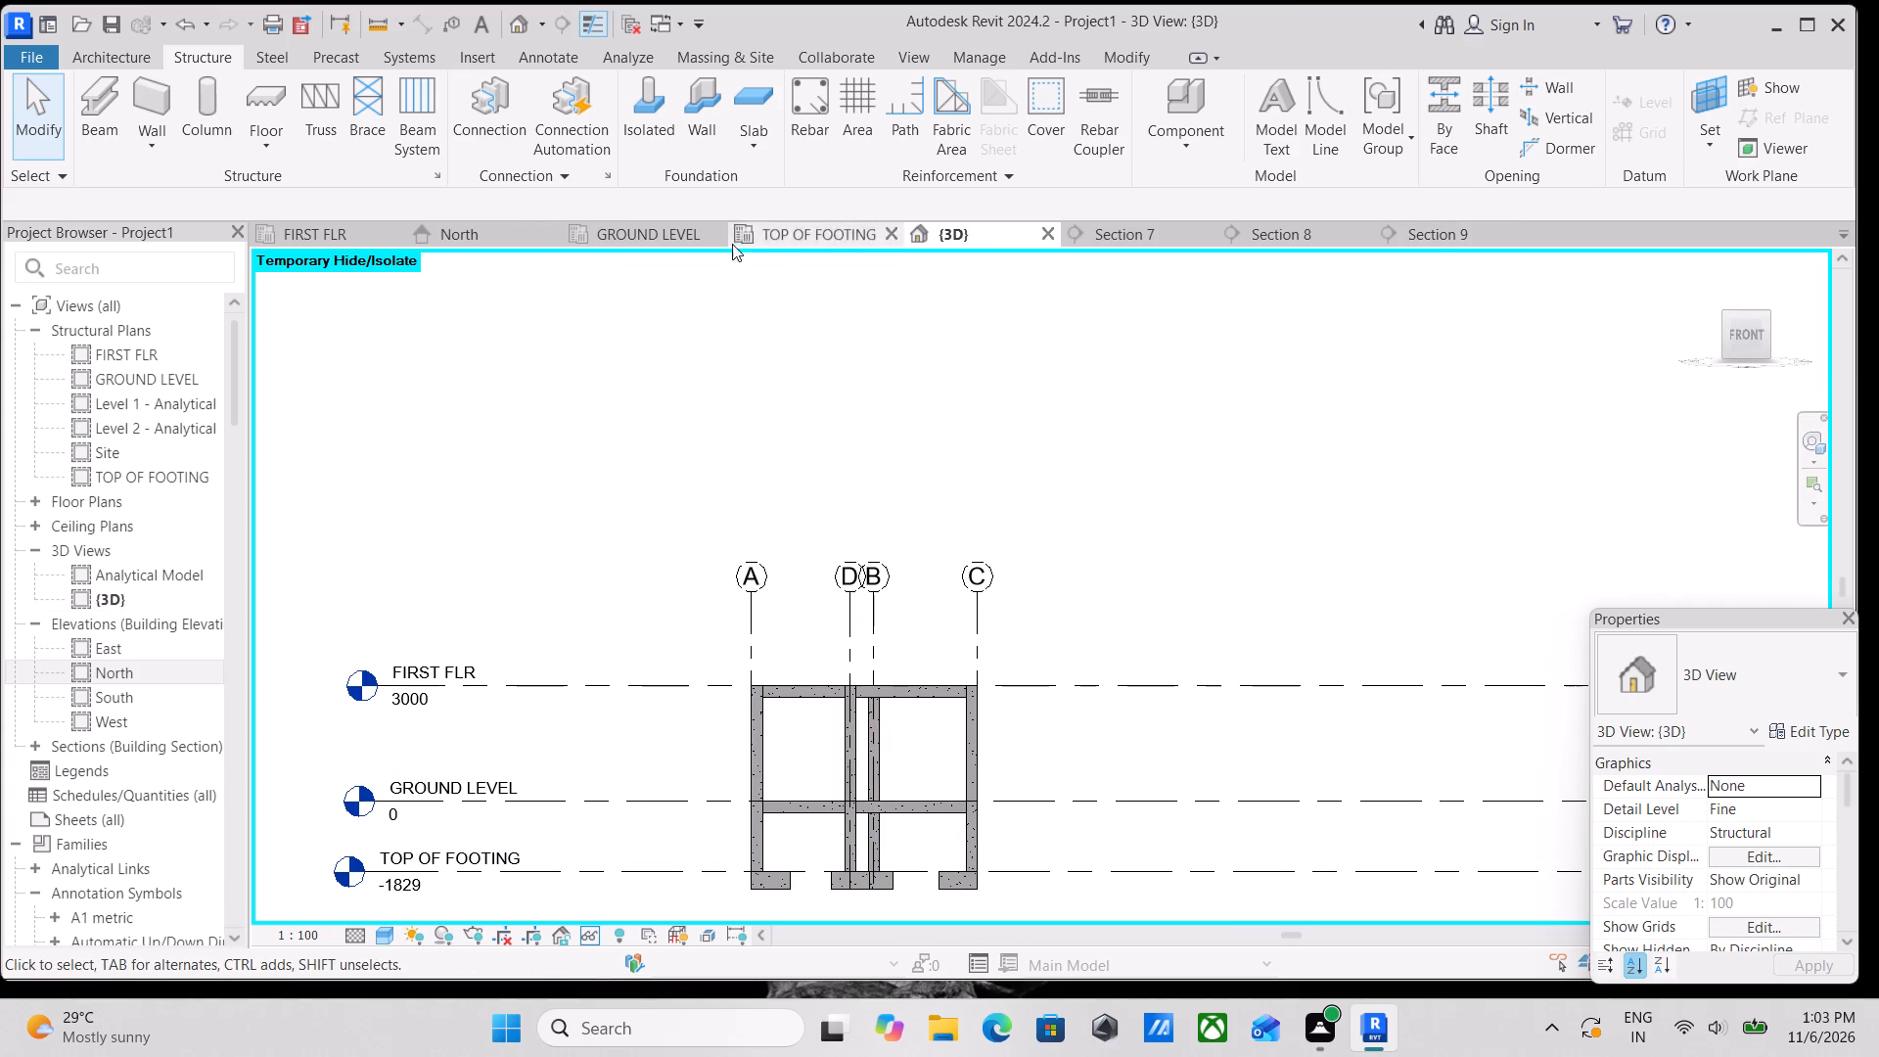
Add a level with a plan view 10' (3048 mm) above FIRST FLR in the North elevation, picking that level line with an offset.
left_click(518, 238)
middle_click_drag(1263, 551, 1549, 682)
type("ll")
left_click(1079, 87)
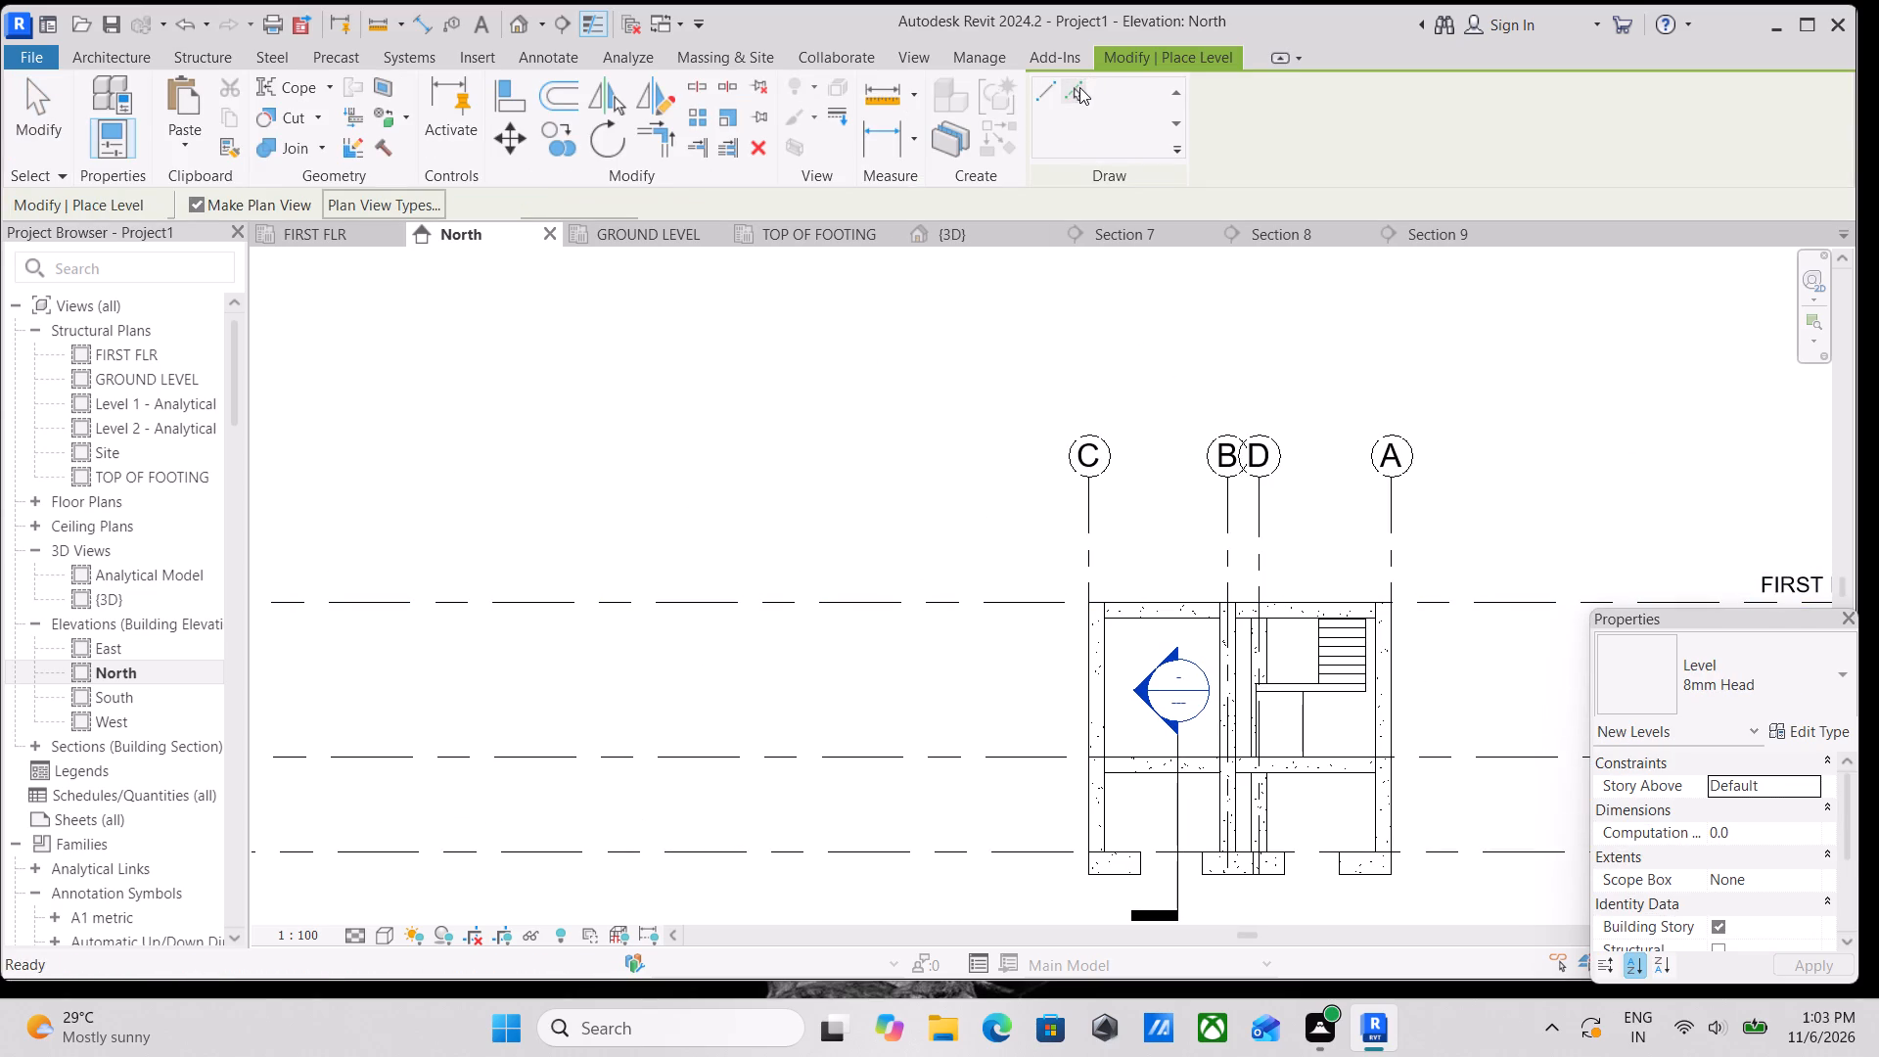
left_click_drag(567, 186, 463, 209)
left_click(544, 191)
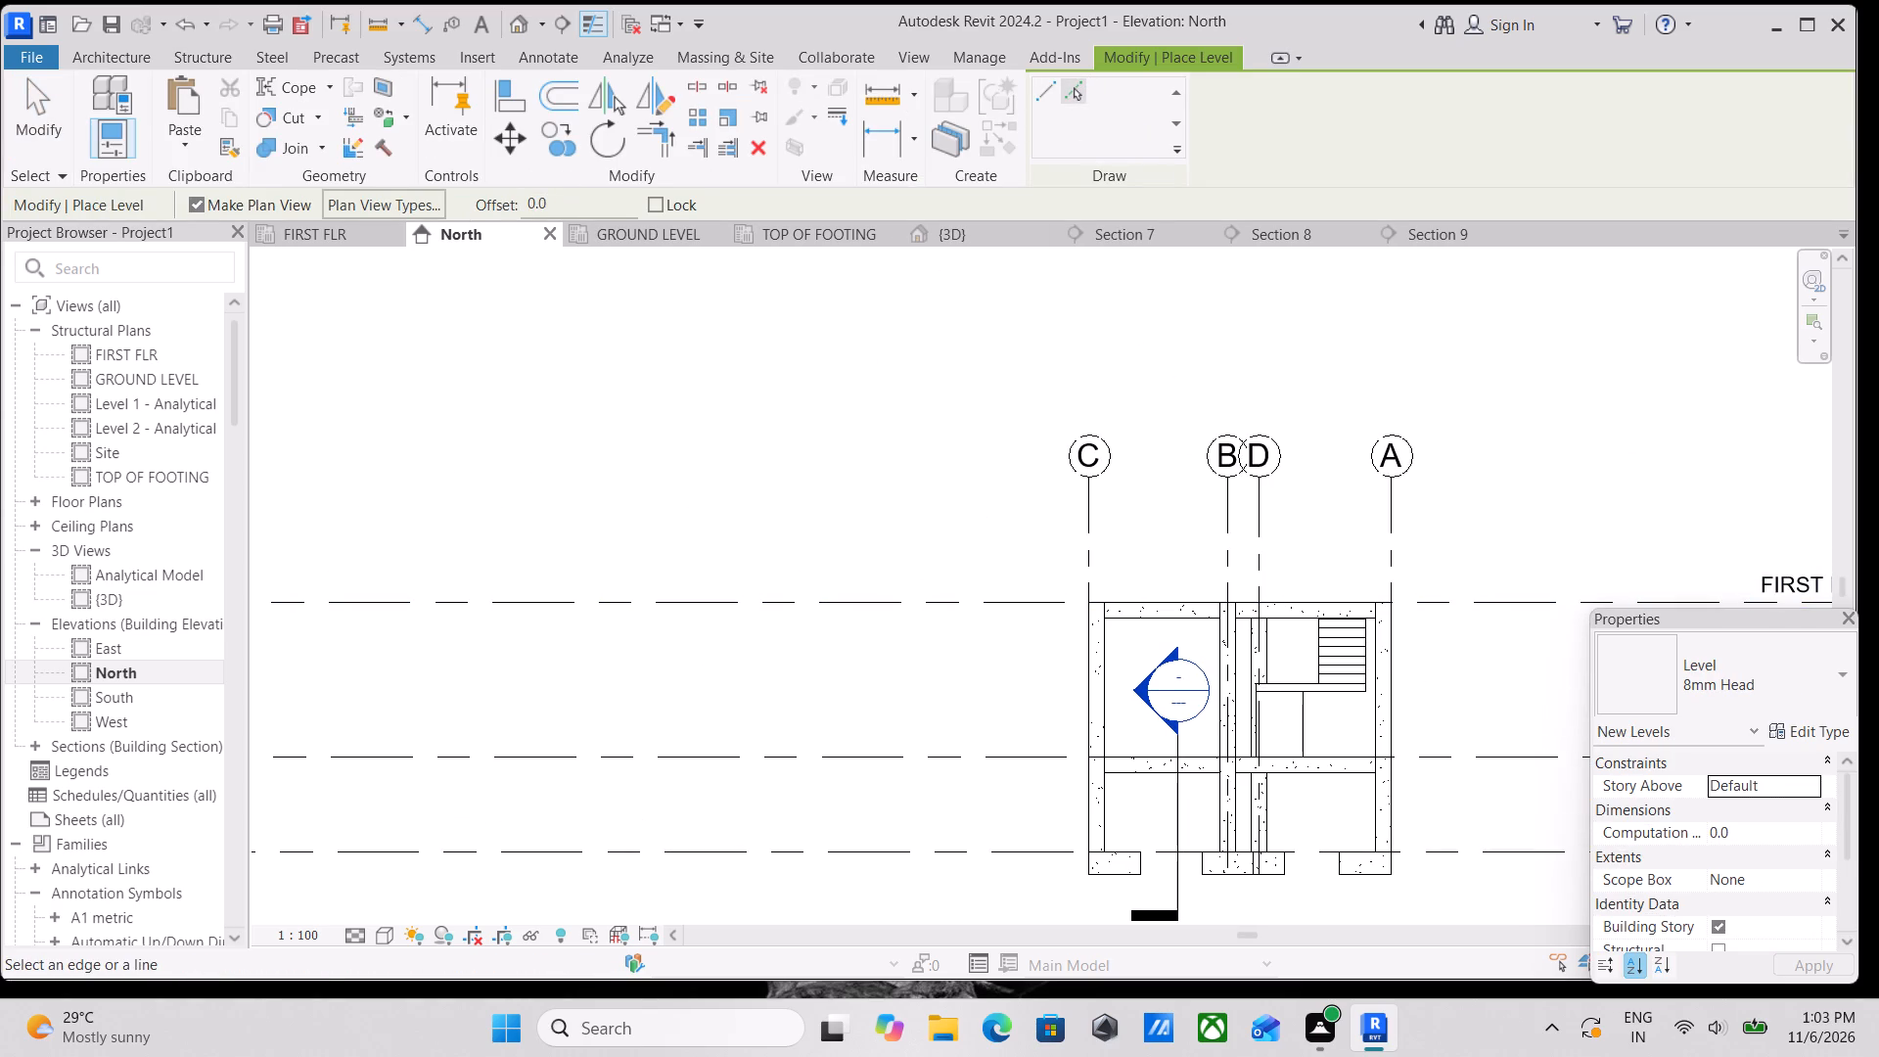
left_click_drag(576, 213, 488, 217)
type("10'")
key("Return")
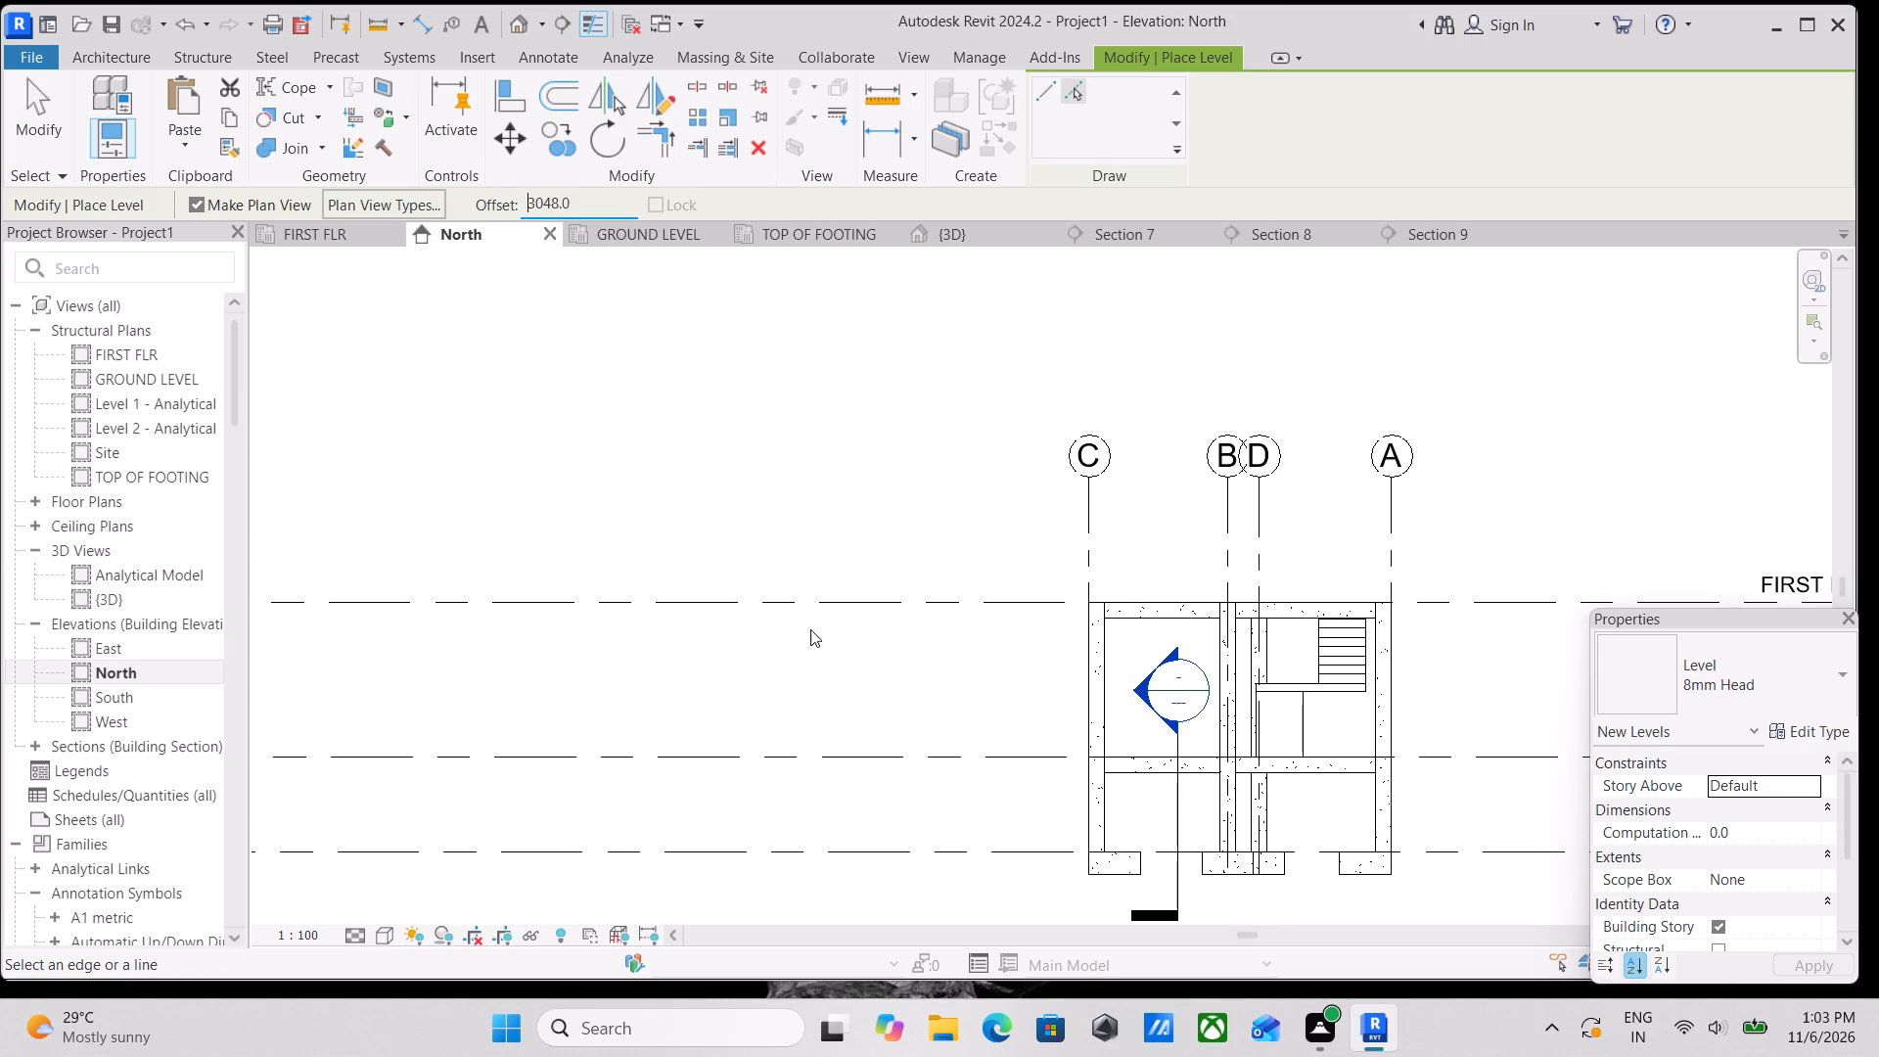
left_click(835, 593)
middle_click_drag(855, 441, 714, 534)
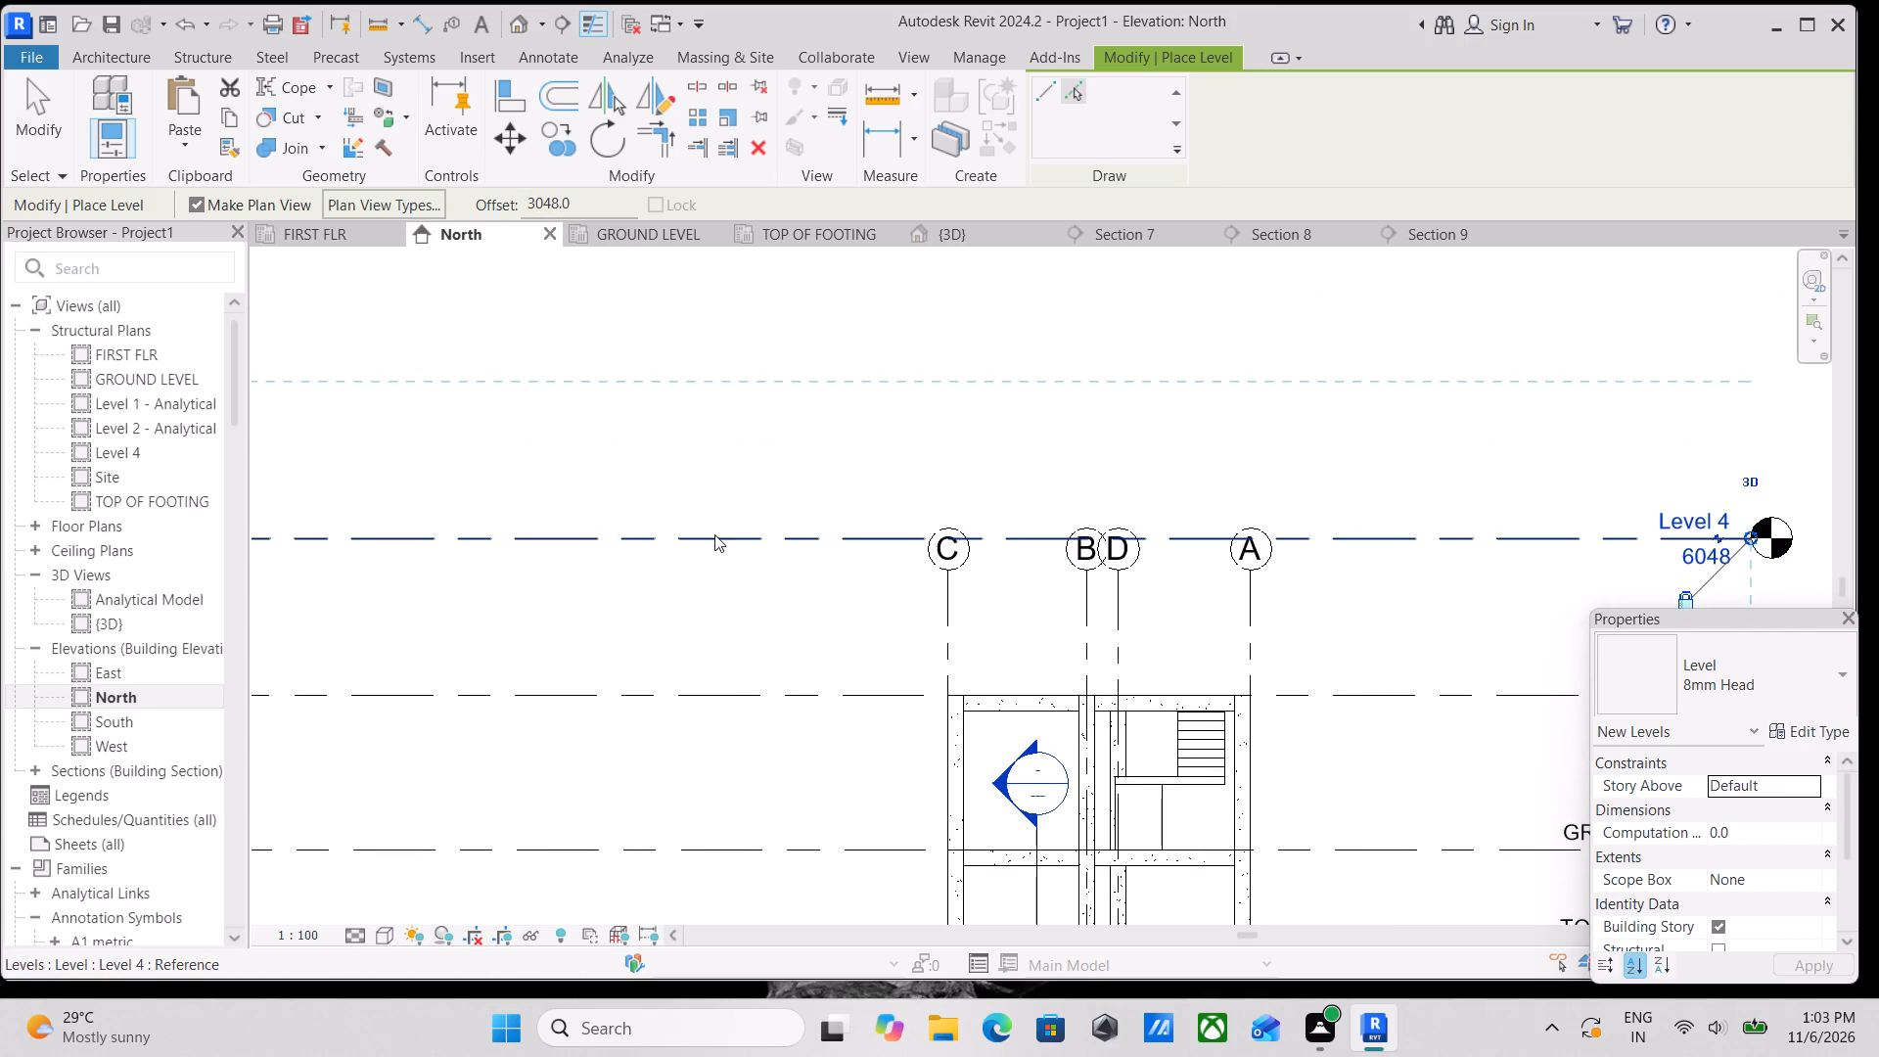
key("Escape")
key("Escape")
scroll(982, 563, "up", 3)
key("Escape")
key("Escape")
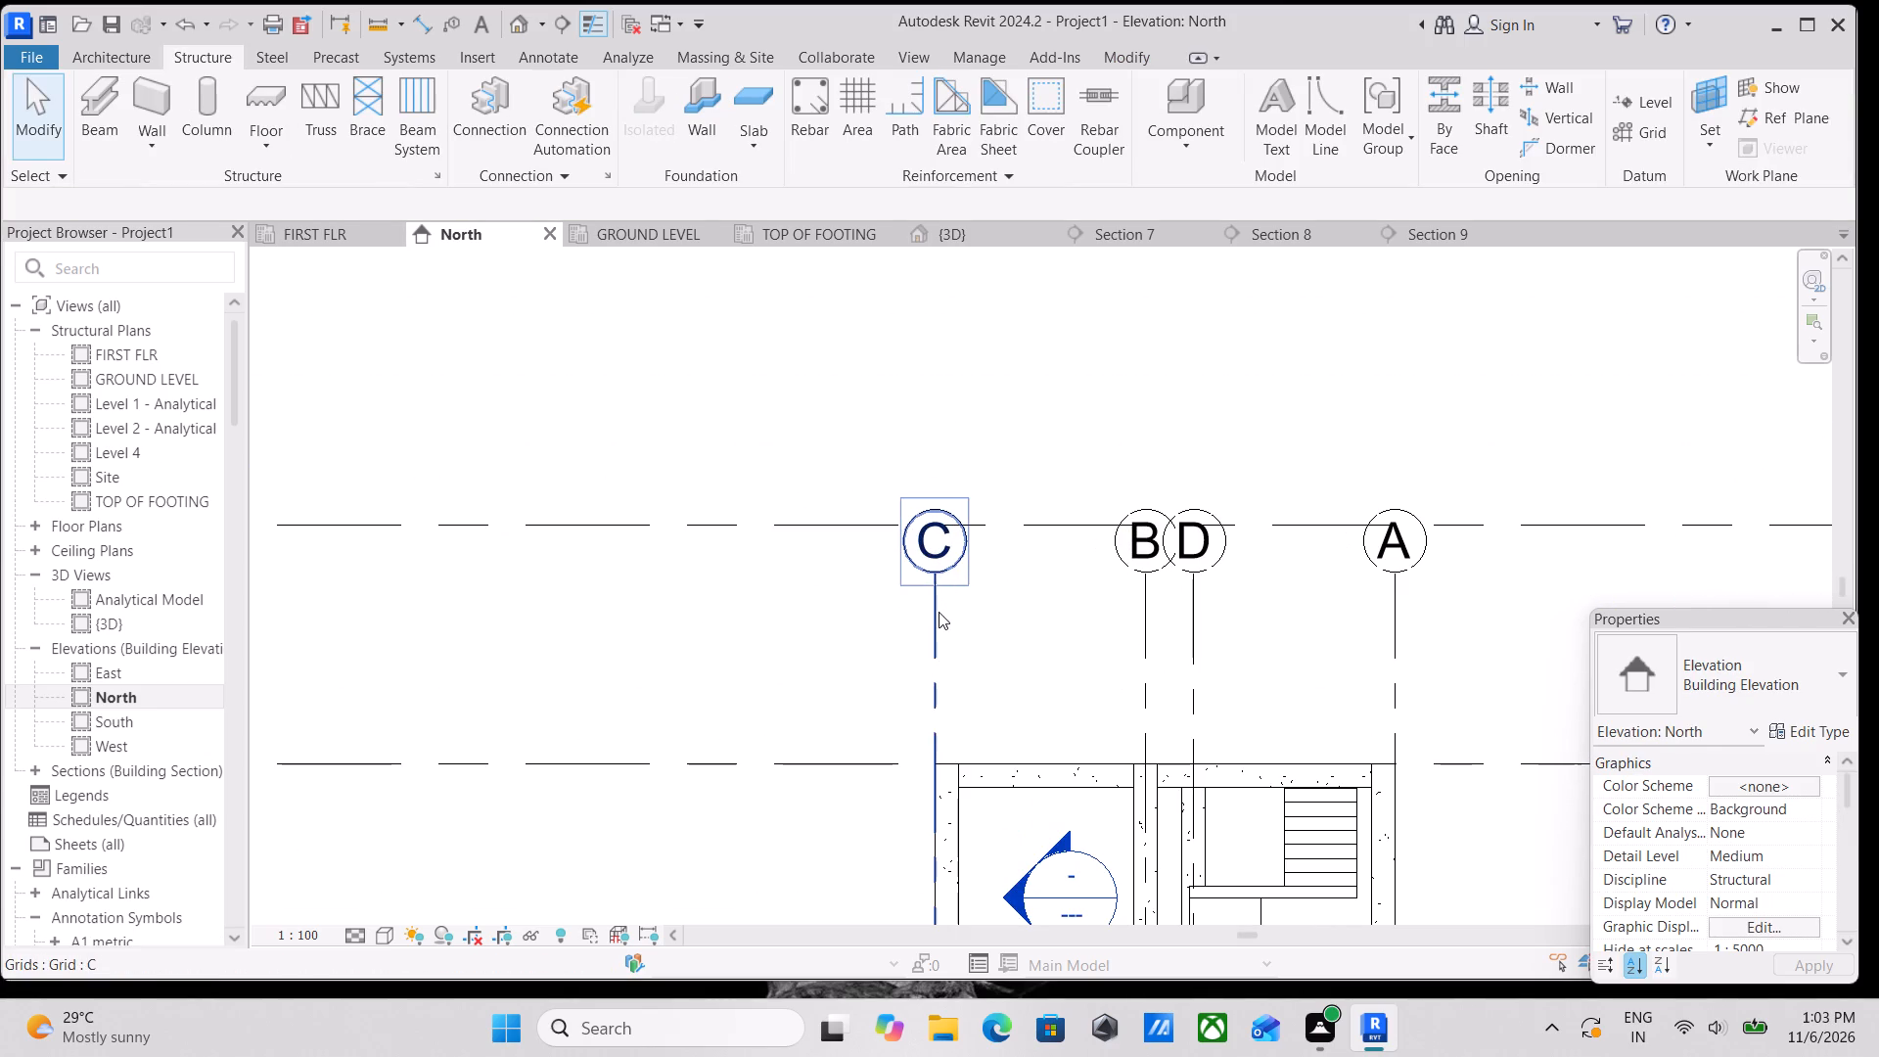
Extend the aligned grid lines in the North elevation so their bubbles stand well above the new top level.
left_click(939, 612)
left_click_drag(933, 567, 943, 443)
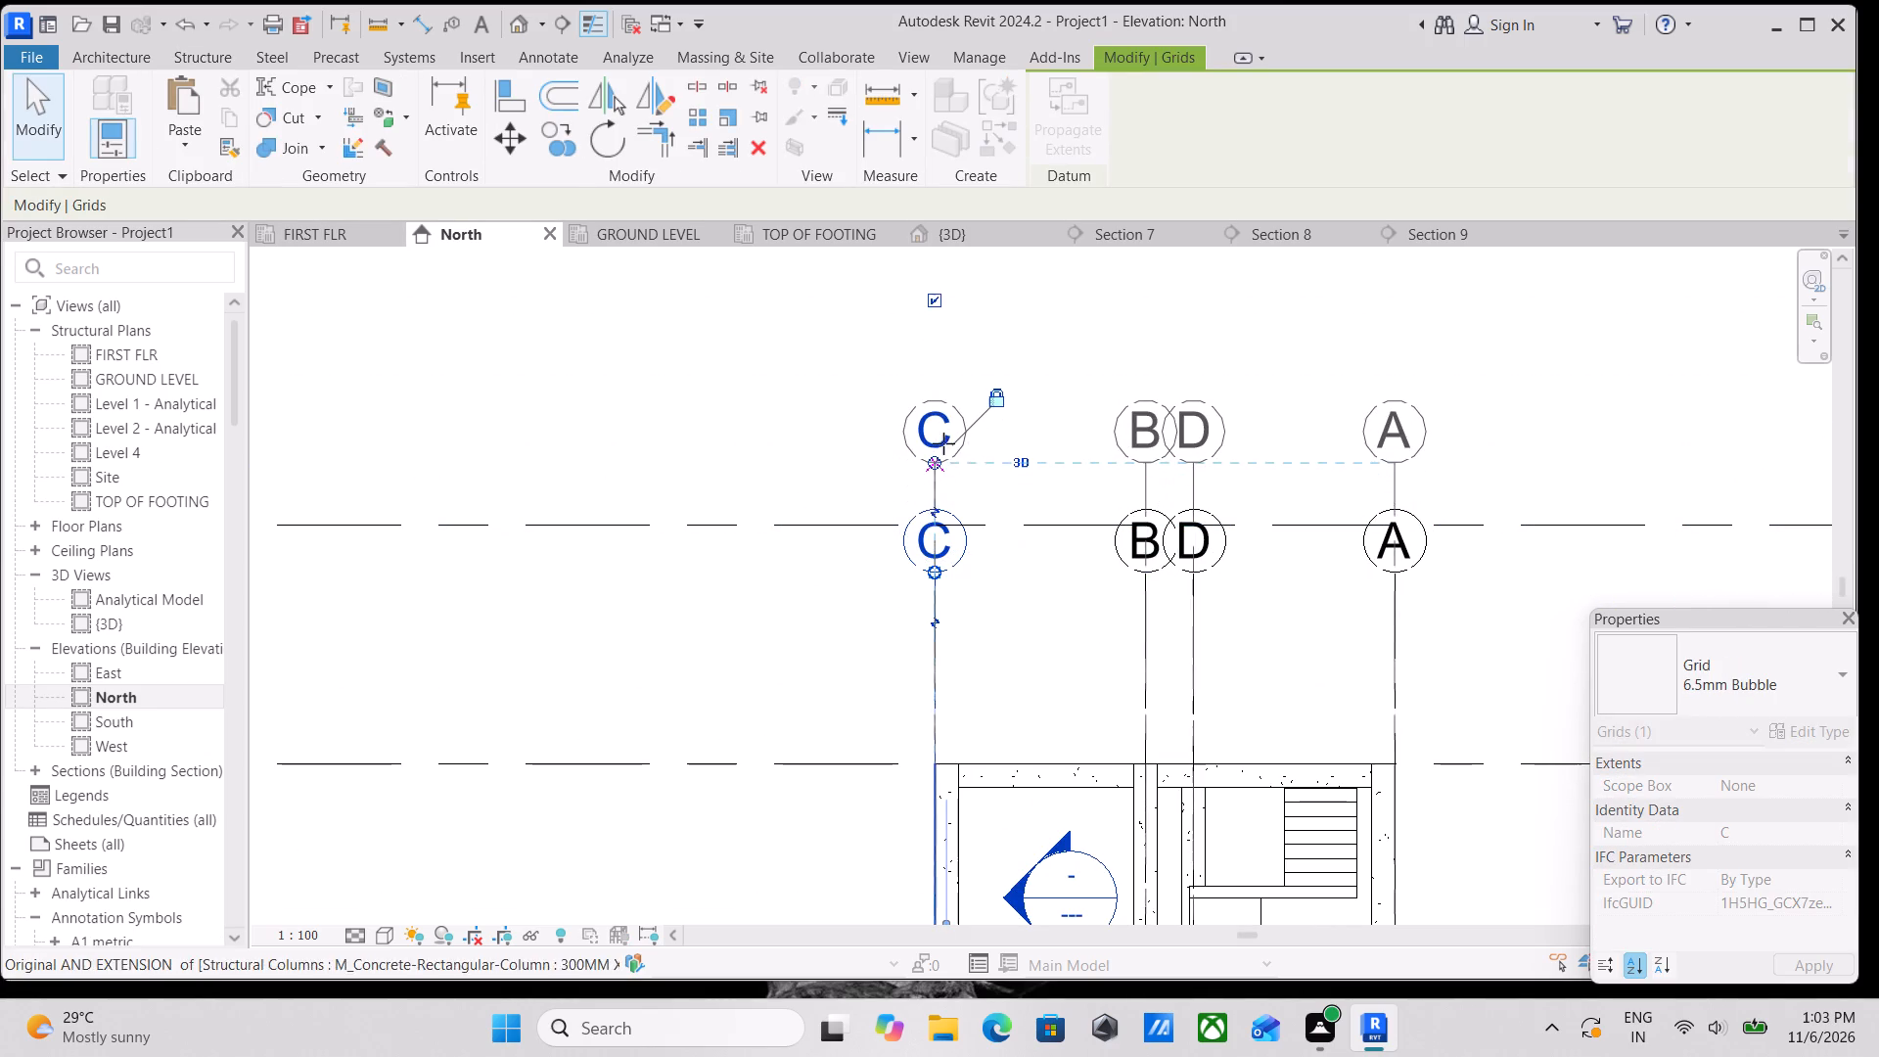
left_click_drag(943, 443, 968, 364)
scroll(1085, 506, "down", 3)
scroll(1237, 540, "down", 2)
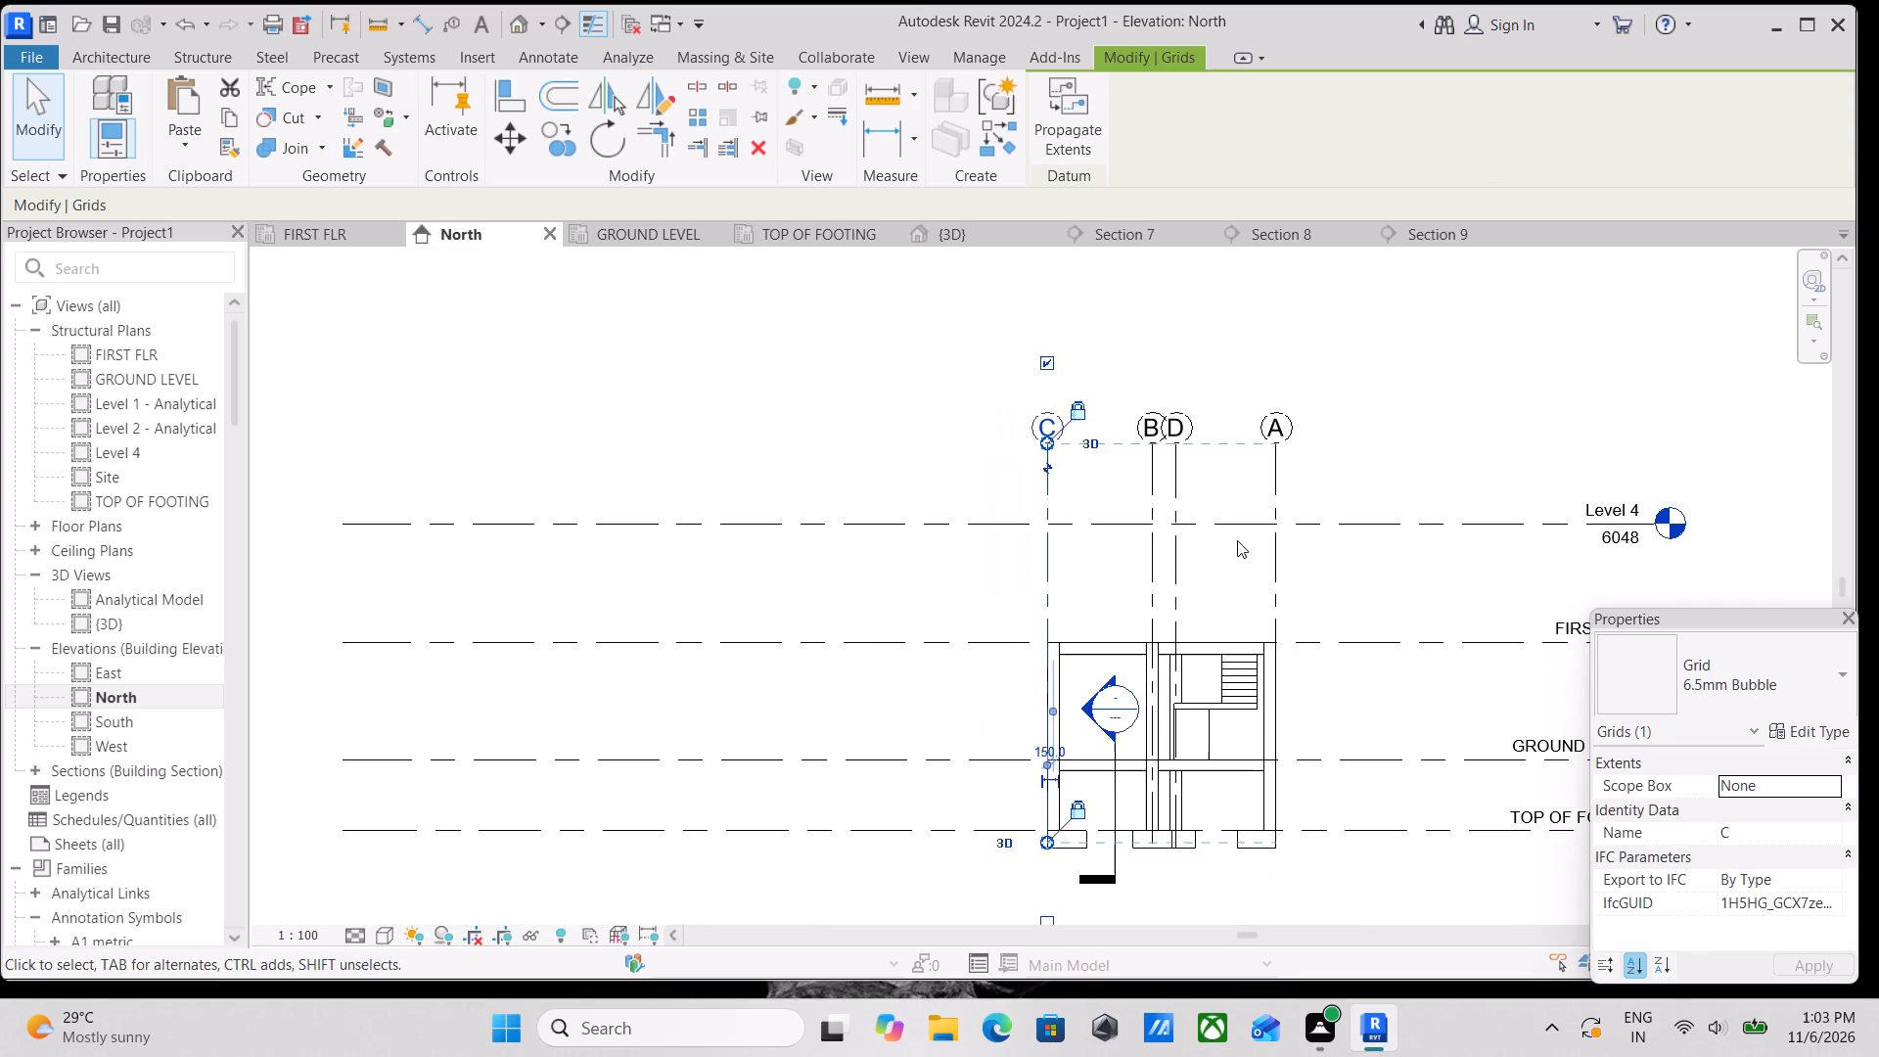
key("Escape")
scroll(1231, 662, "up", 3)
scroll(1262, 641, "down", 2)
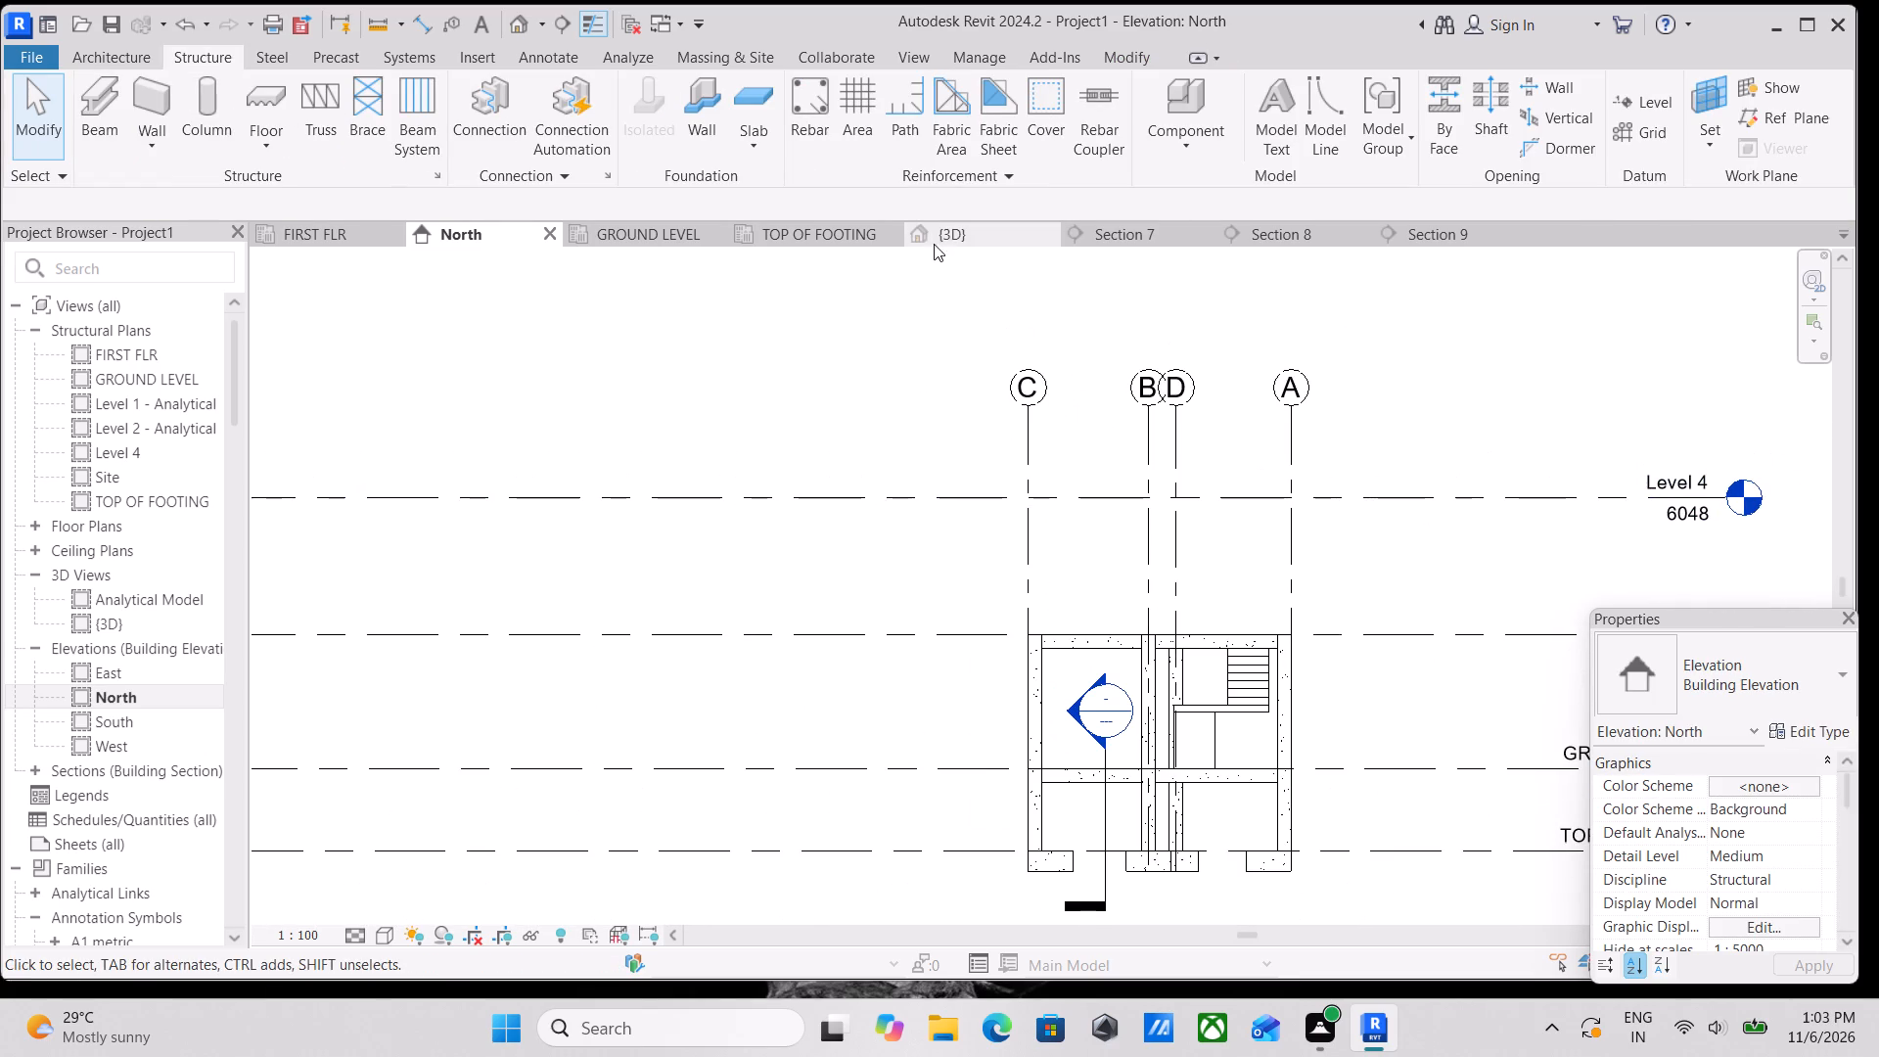
Copy the columns and beams between GROUND LEVEL and FIRST FLR to the clipboard from the front 3D view.
left_click(940, 233)
scroll(775, 802, "up", 2)
middle_click_drag(883, 657, 957, 559)
left_click_drag(756, 489, 1074, 709)
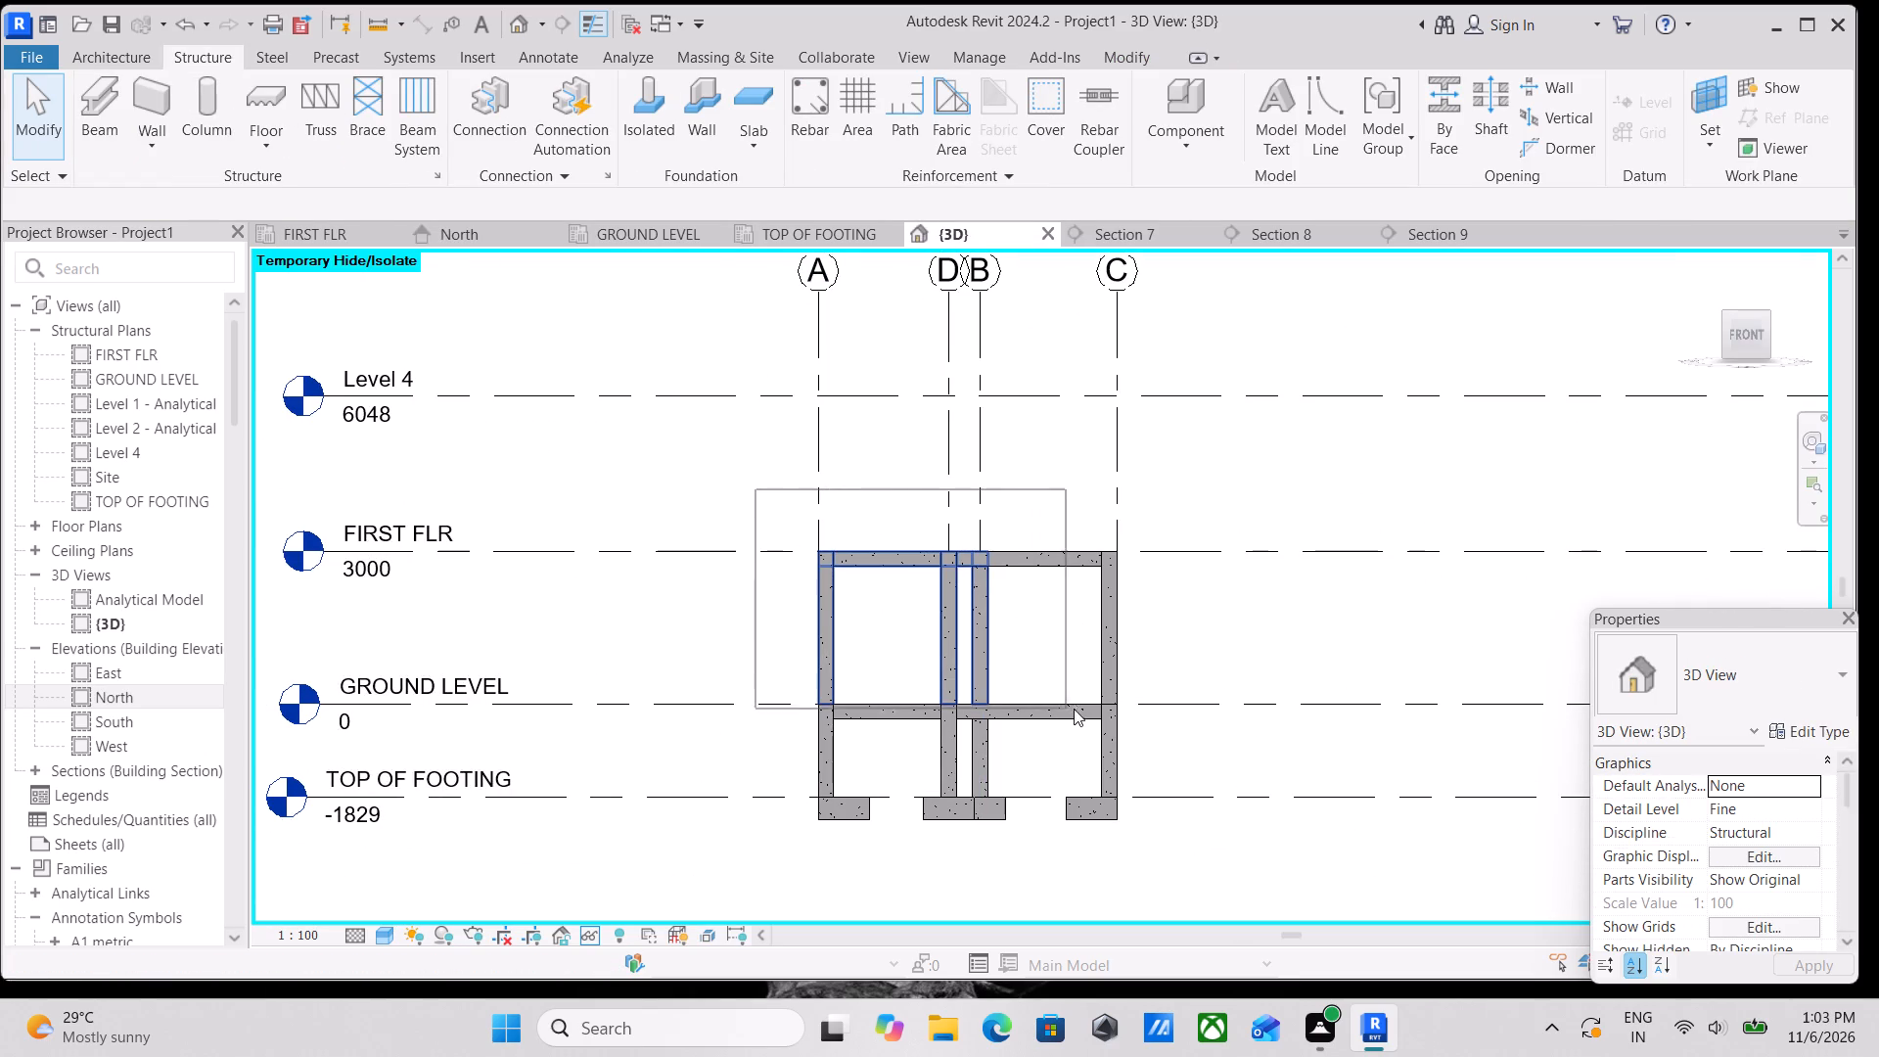
left_click_drag(1074, 709, 1169, 711)
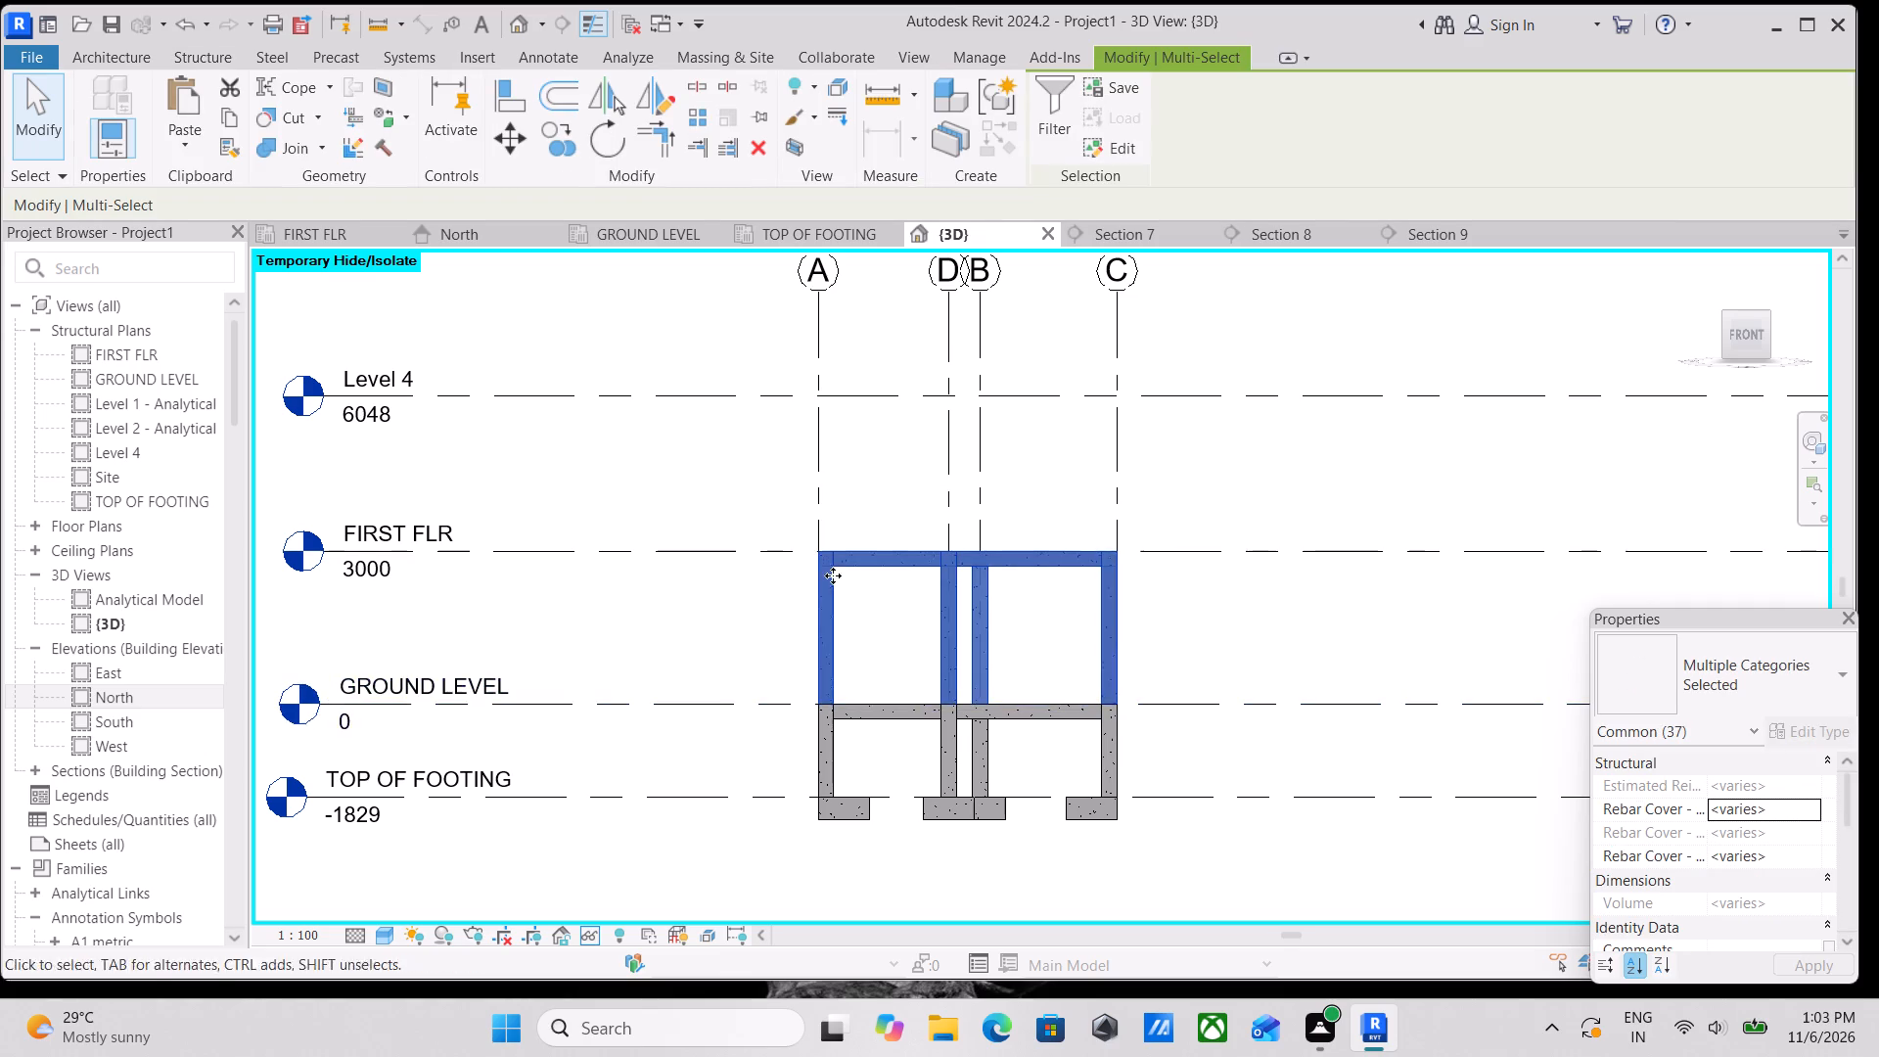
middle_click_drag(833, 575, 1093, 646)
middle_click_drag(1072, 578, 1068, 509)
scroll(1067, 495, "up", 1)
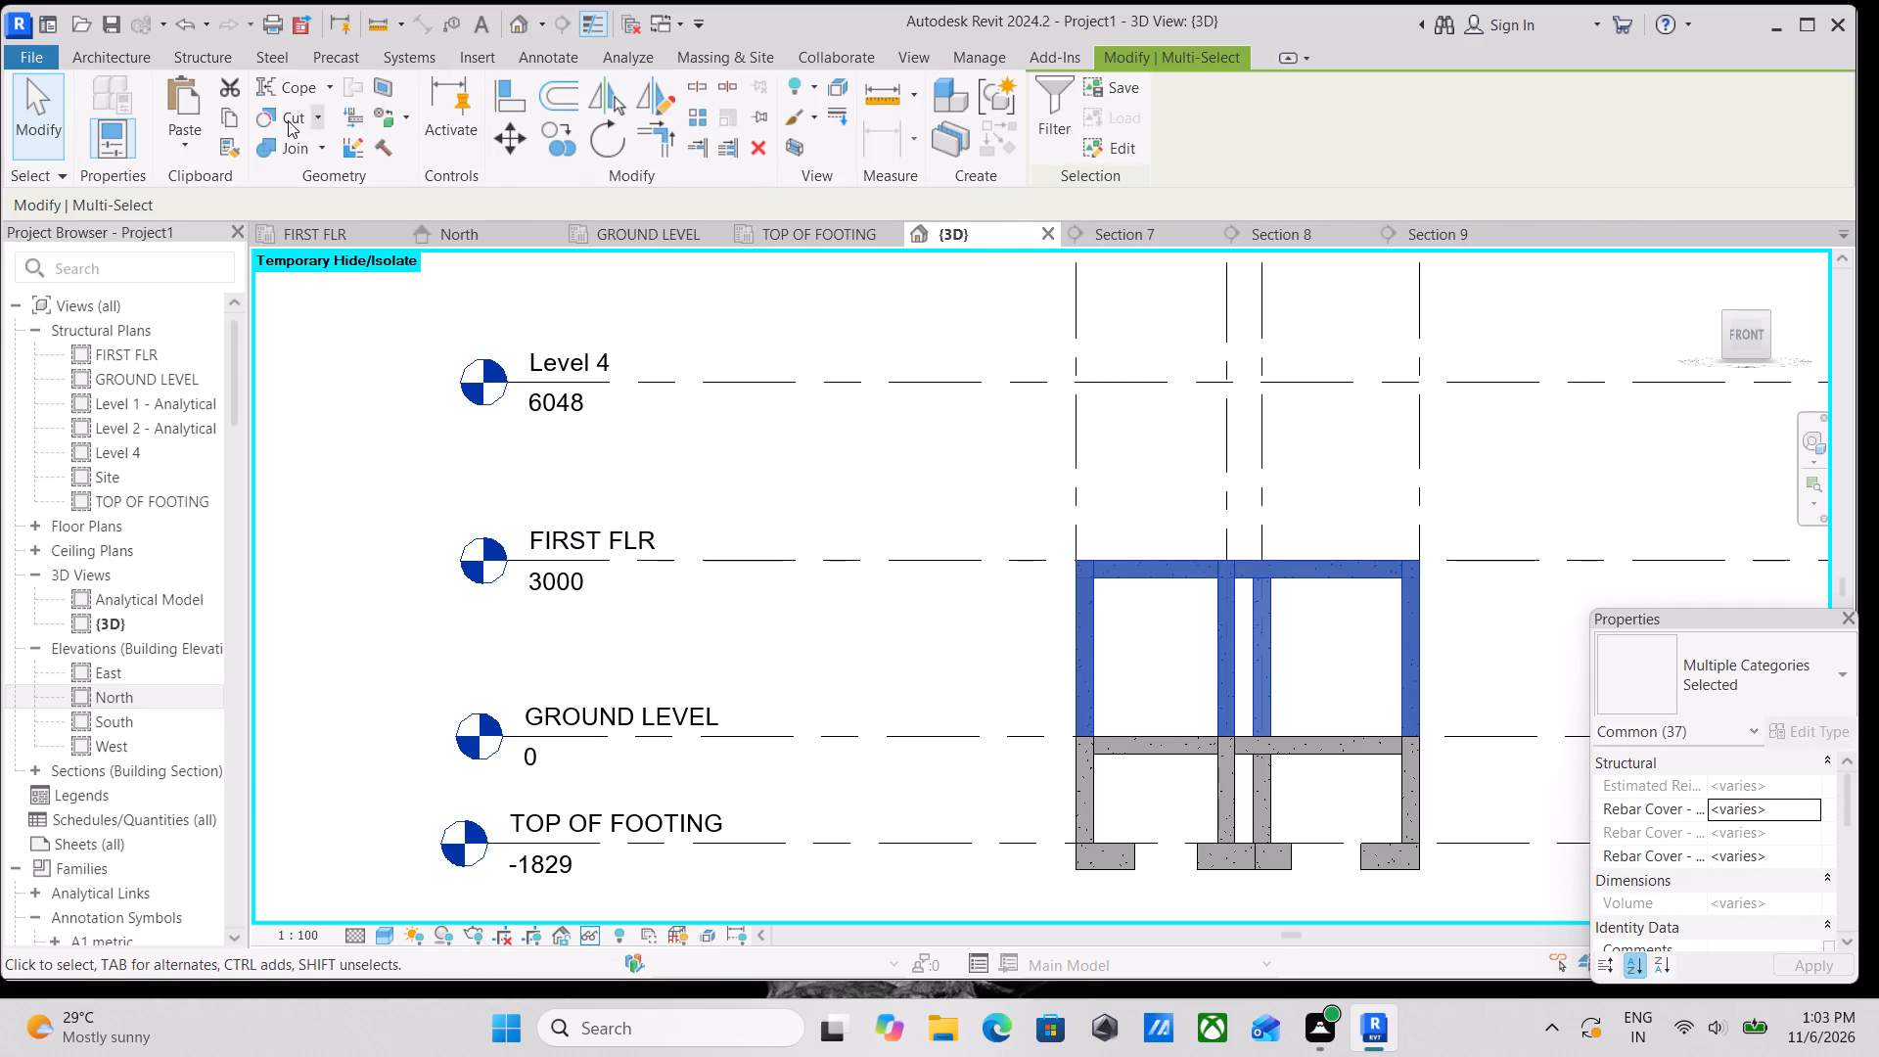
left_click(233, 119)
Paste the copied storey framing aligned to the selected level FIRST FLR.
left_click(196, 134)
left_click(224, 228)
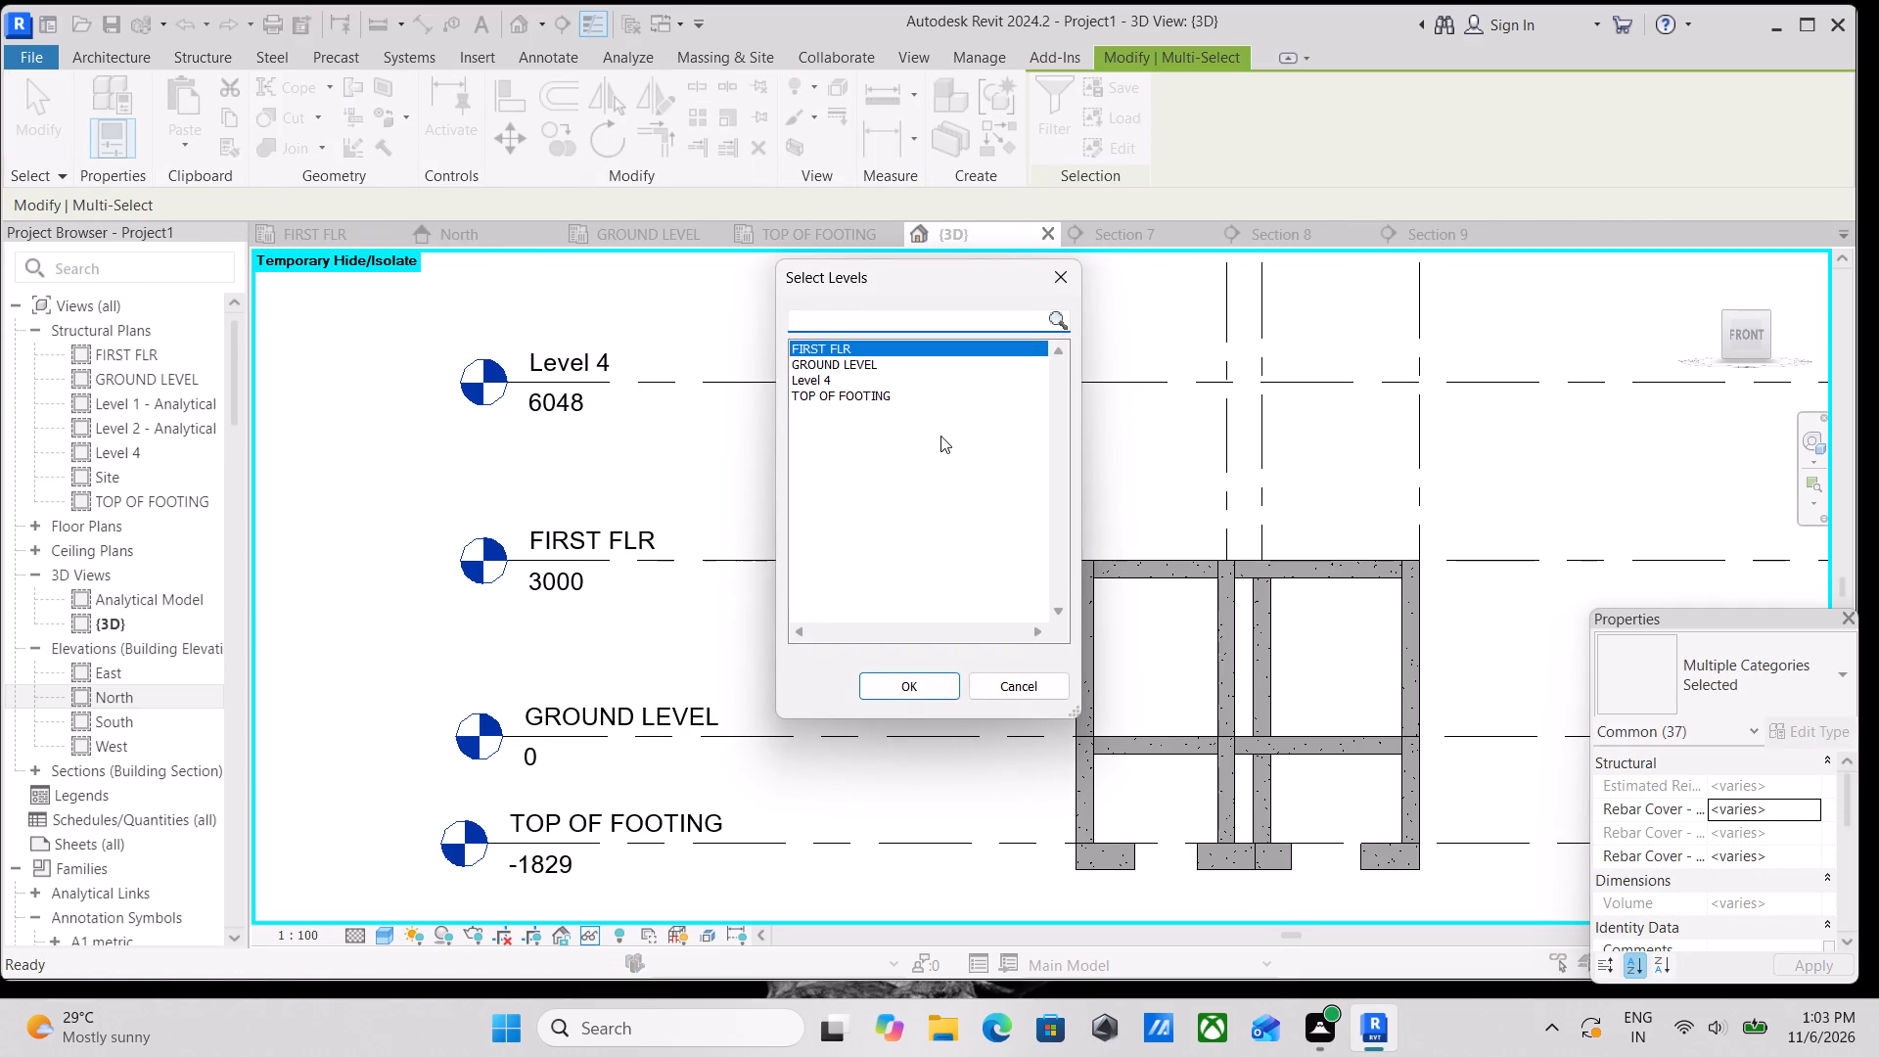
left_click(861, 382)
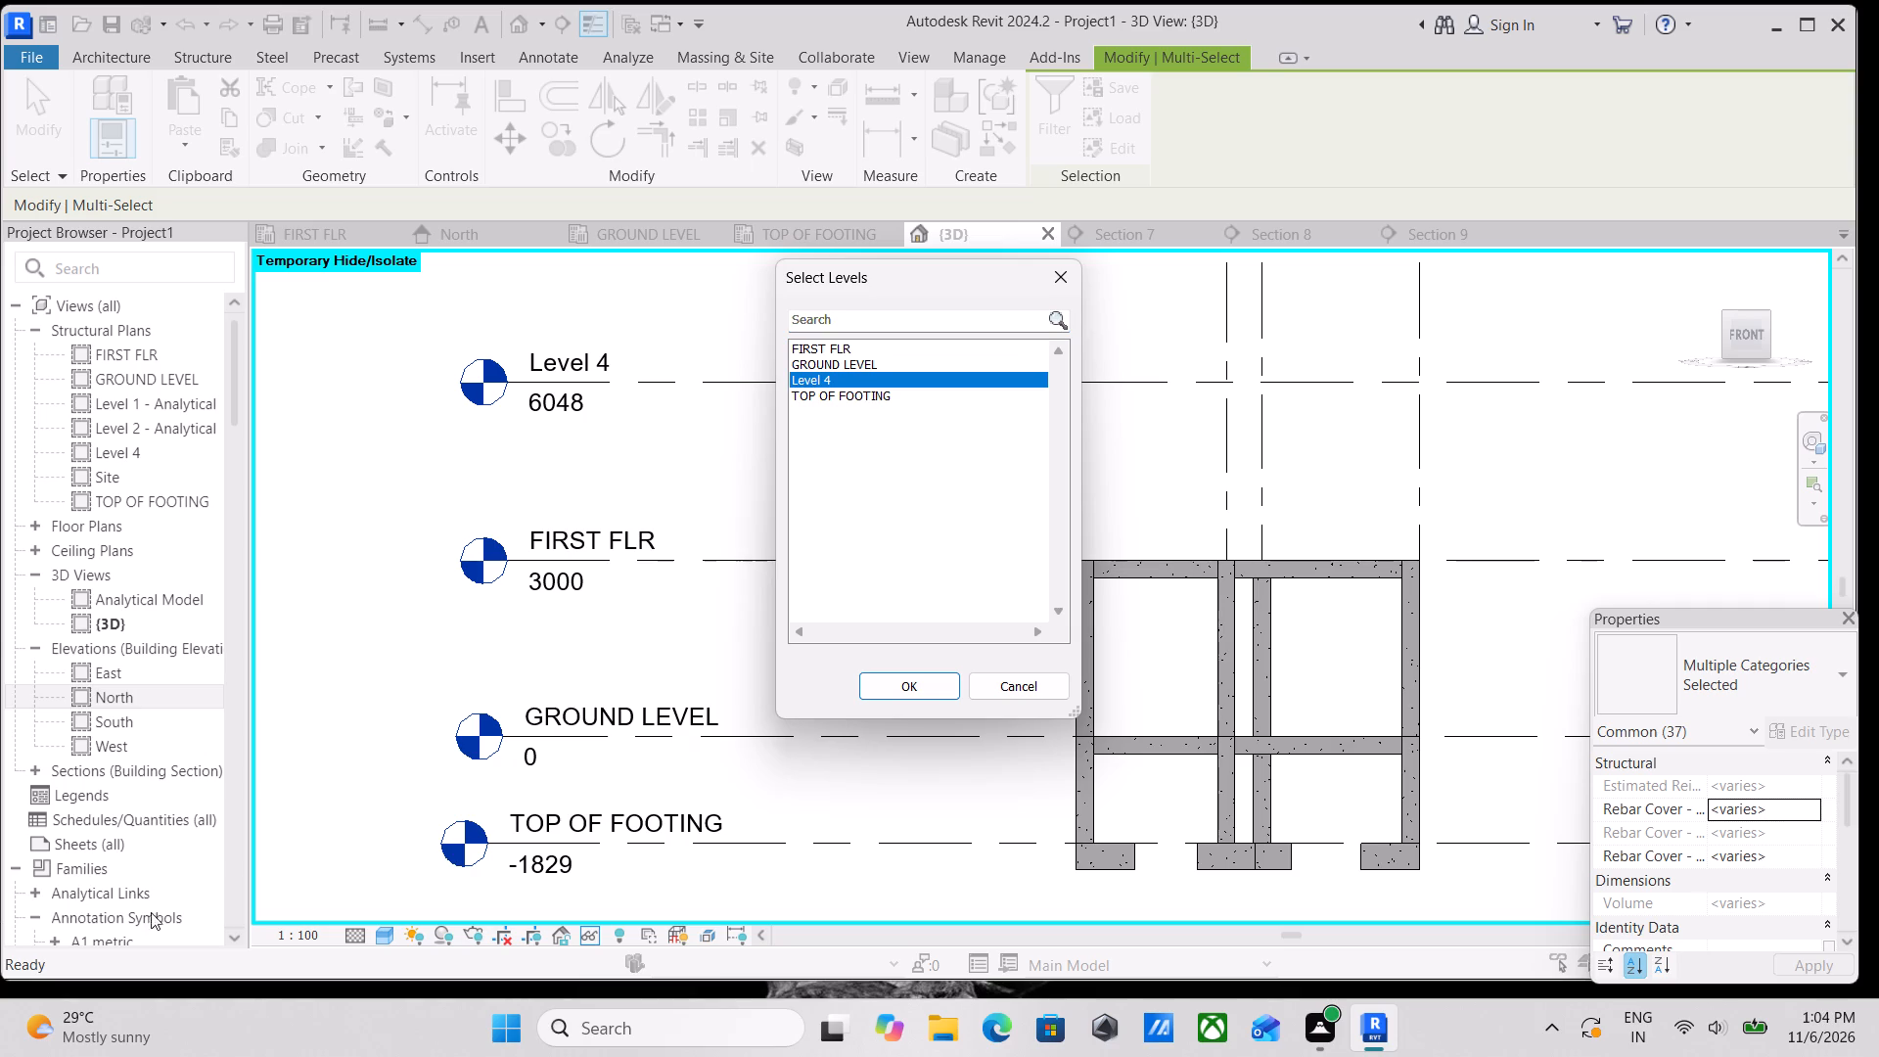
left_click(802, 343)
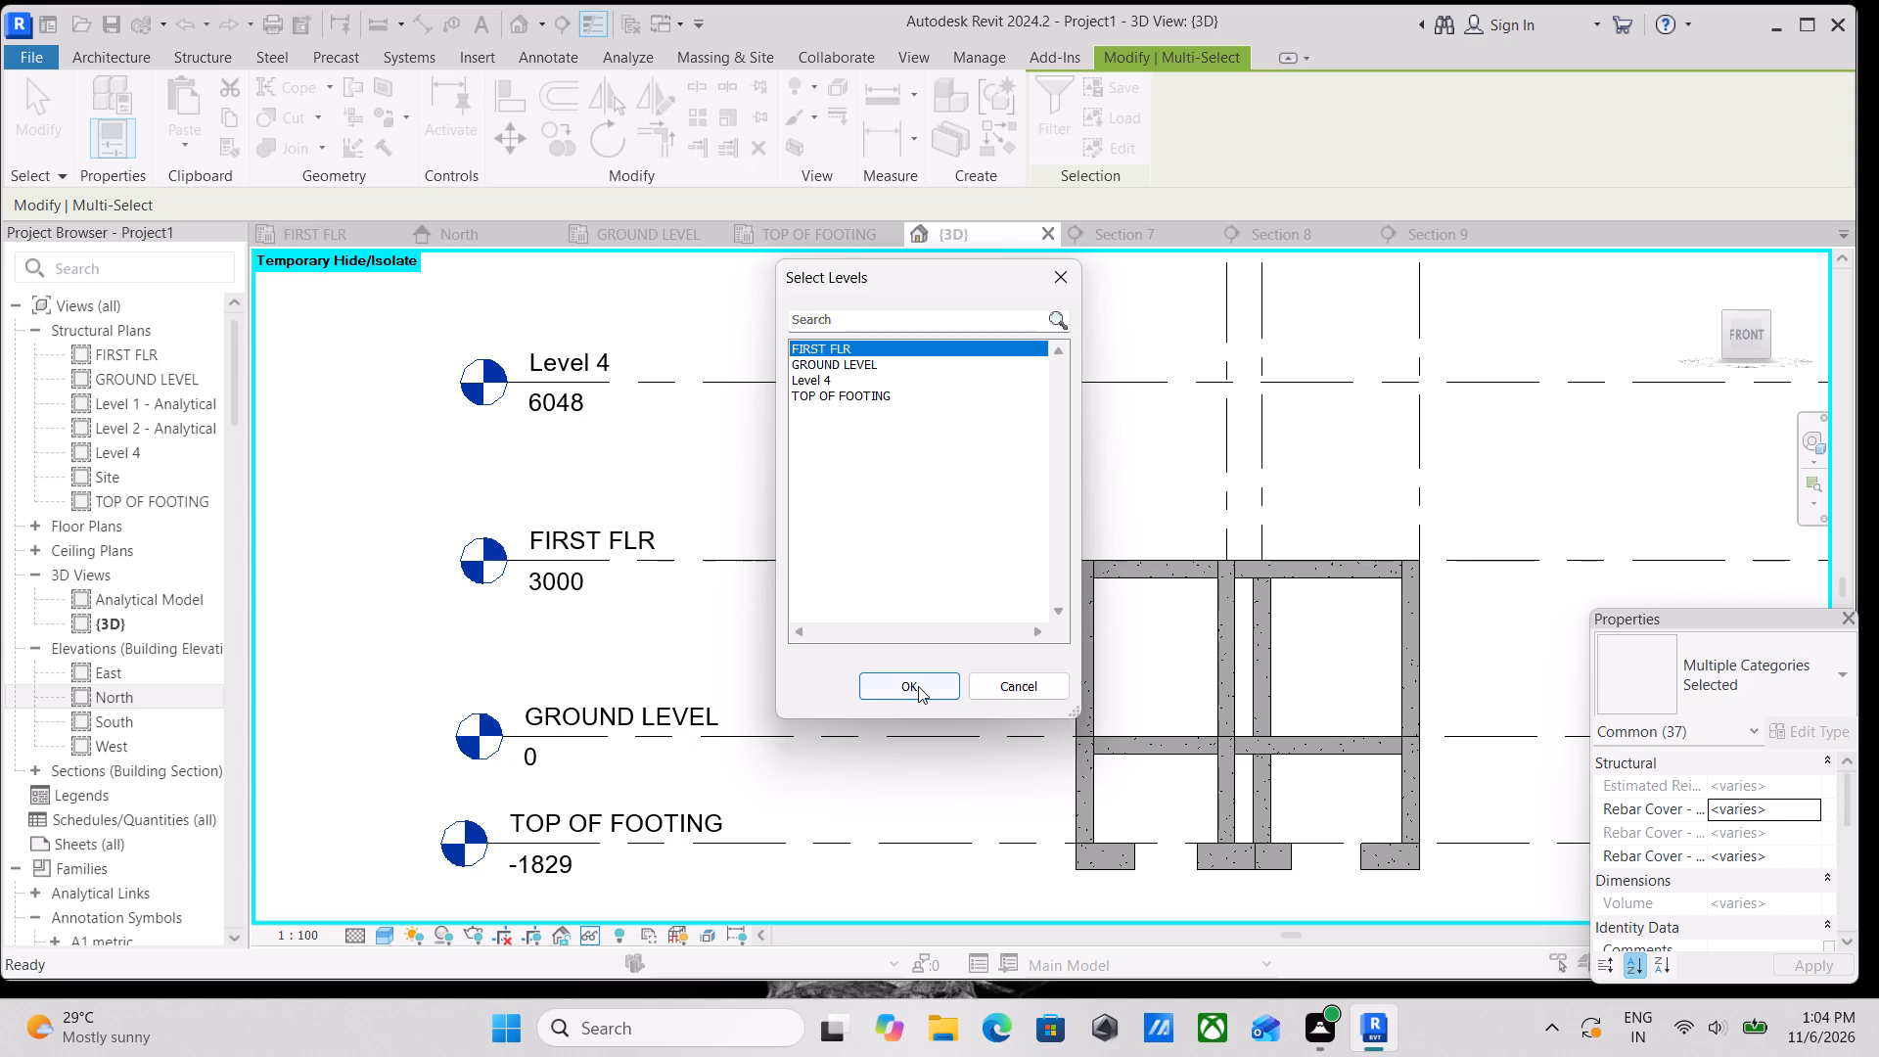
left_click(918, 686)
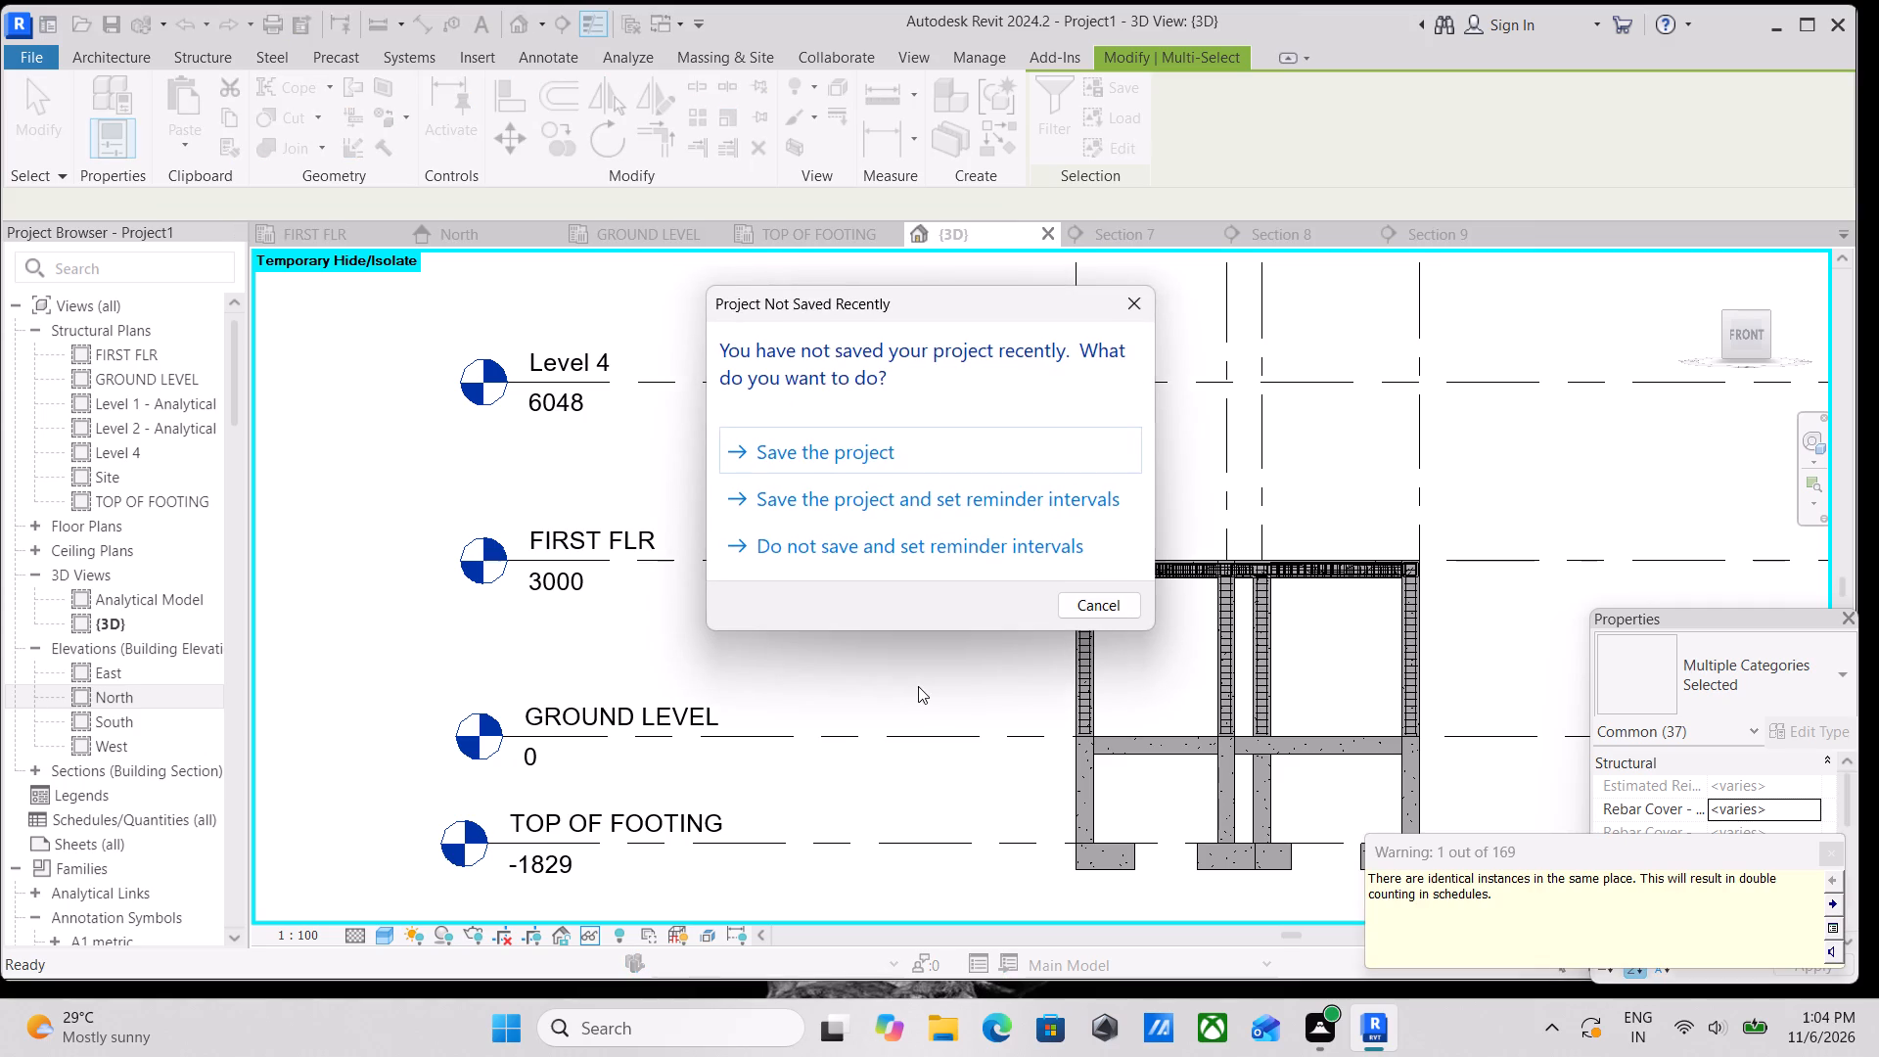
Dismiss the save reminder without saving and undo the paste of the storey framing aligned to FIRST FLR.
key("ctrl+z")
key("ctrl+z")
left_click(1135, 306)
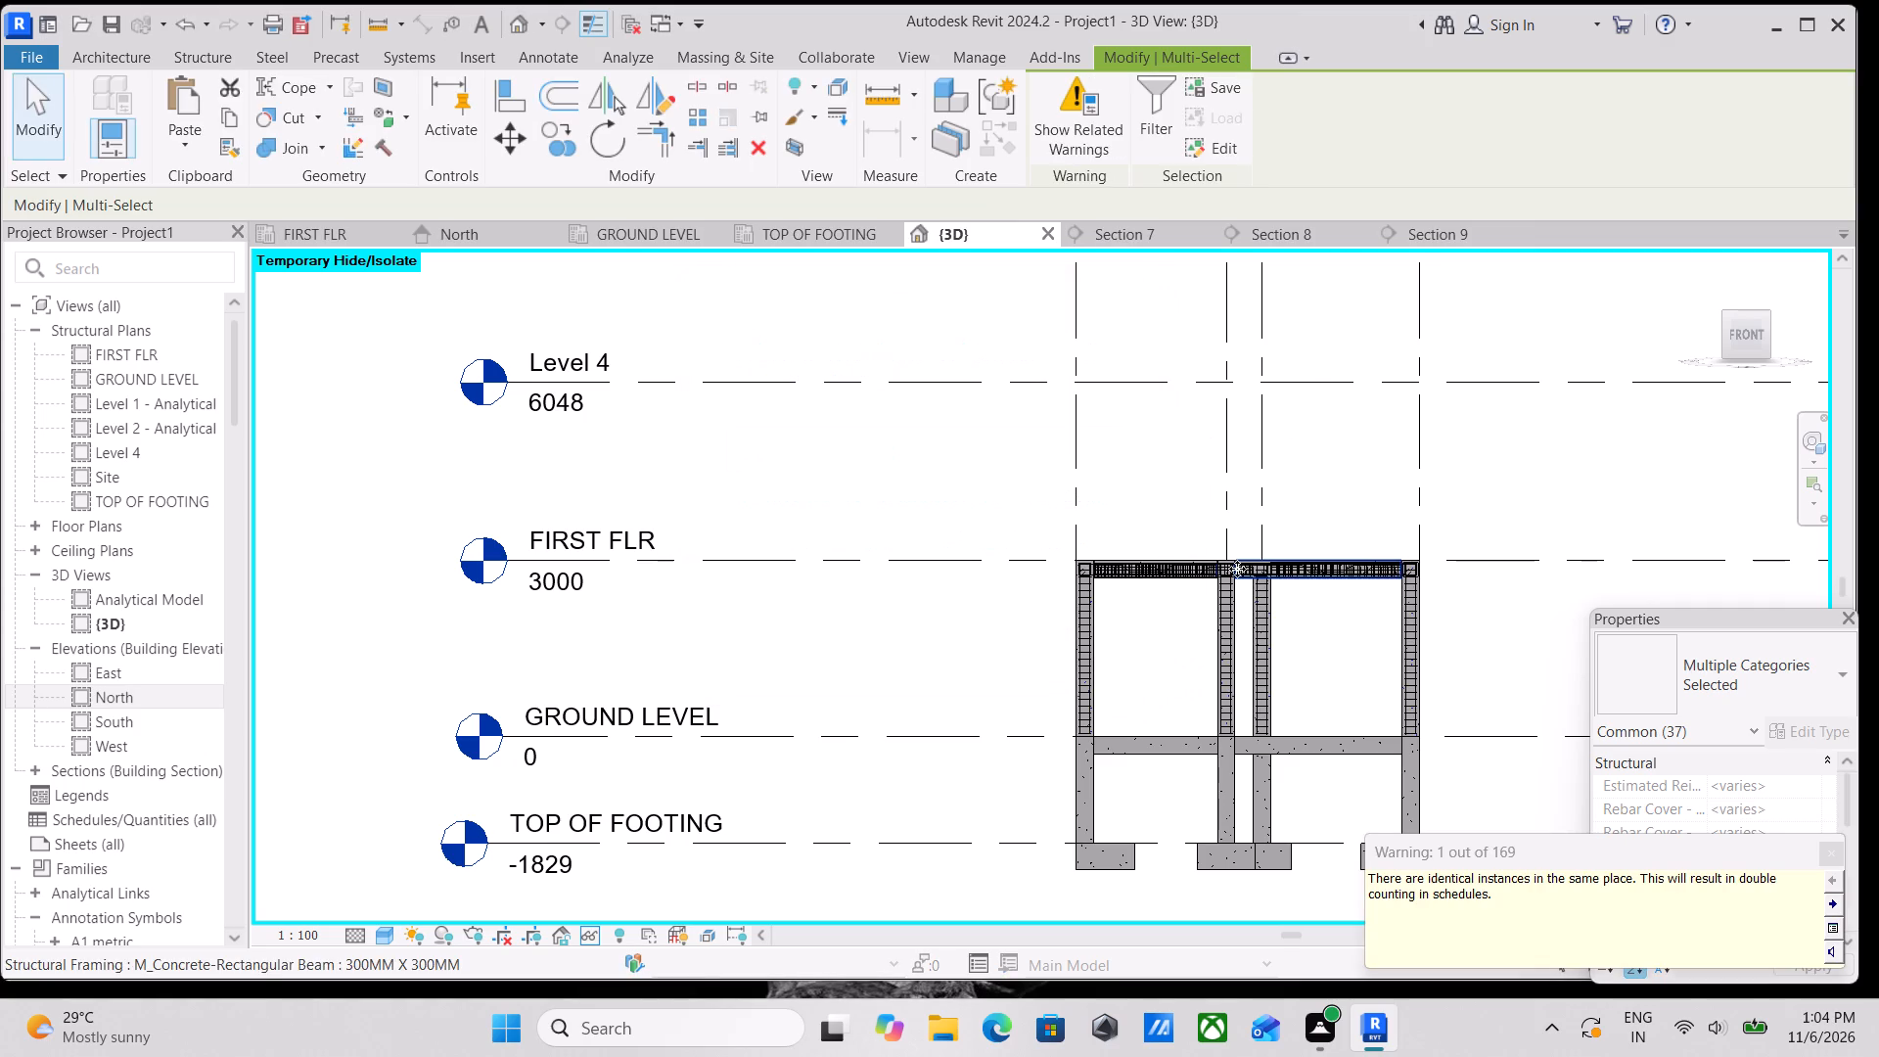
key("ctrl+z")
Copy the columns, beams and floors of the storey between GROUND LEVEL and FIRST FLR to the clipboard.
middle_click_drag(1289, 583, 1077, 567)
left_click_drag(787, 470, 914, 597)
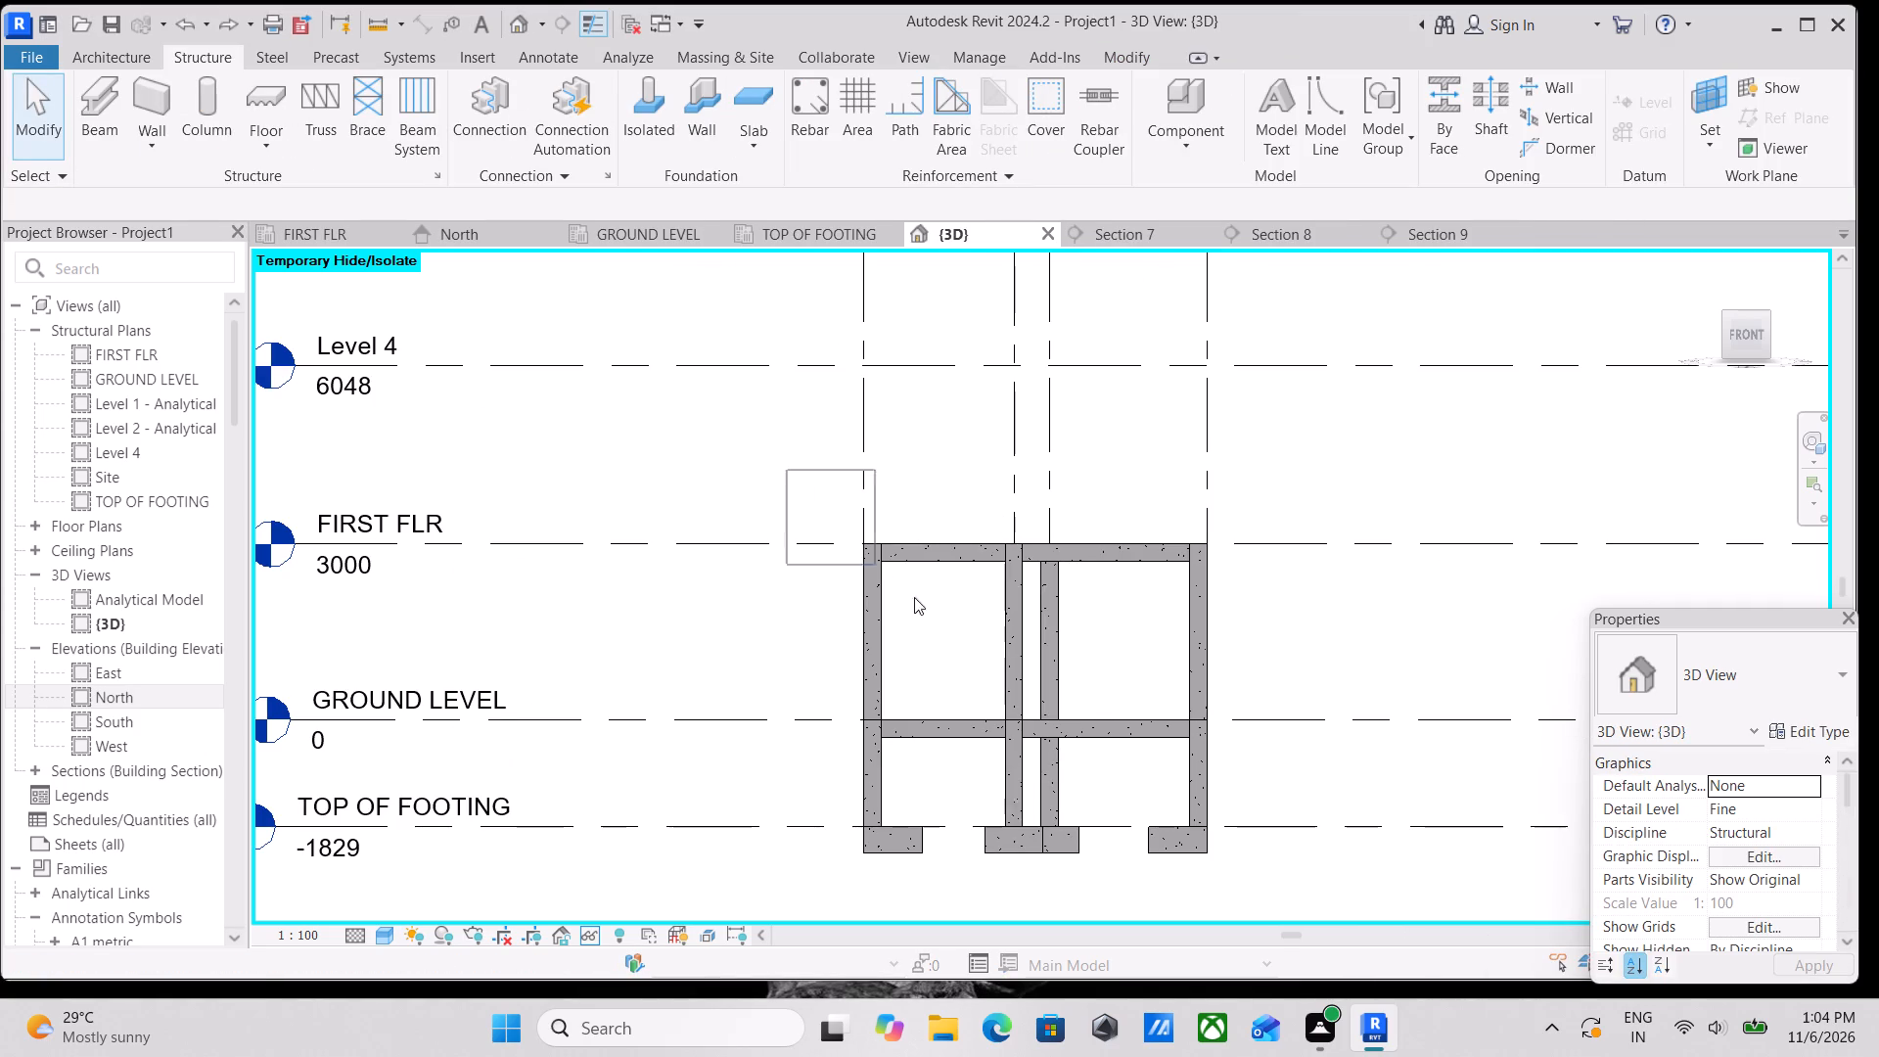
left_click_drag(914, 597, 1267, 735)
middle_click_drag(738, 487, 858, 551)
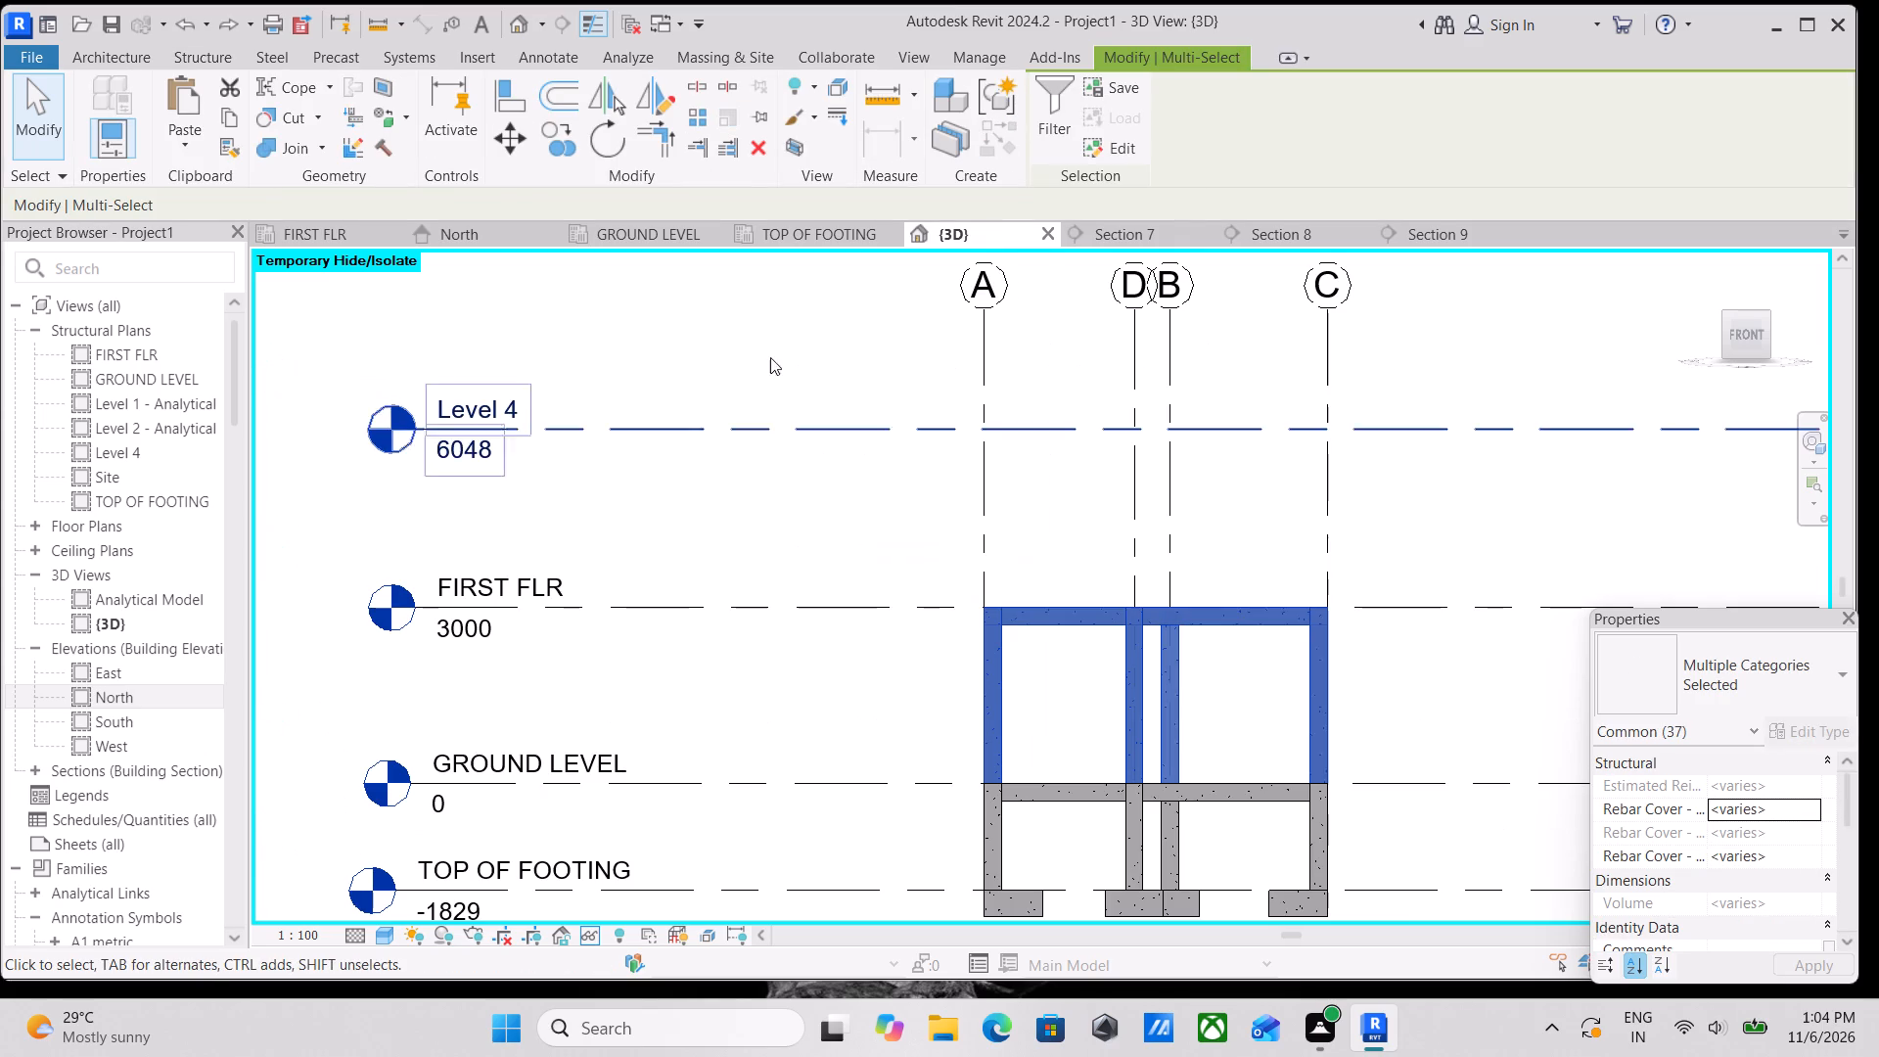
left_click(232, 120)
Paste the copied storey aligned to the selected level Level 4.
left_click(195, 139)
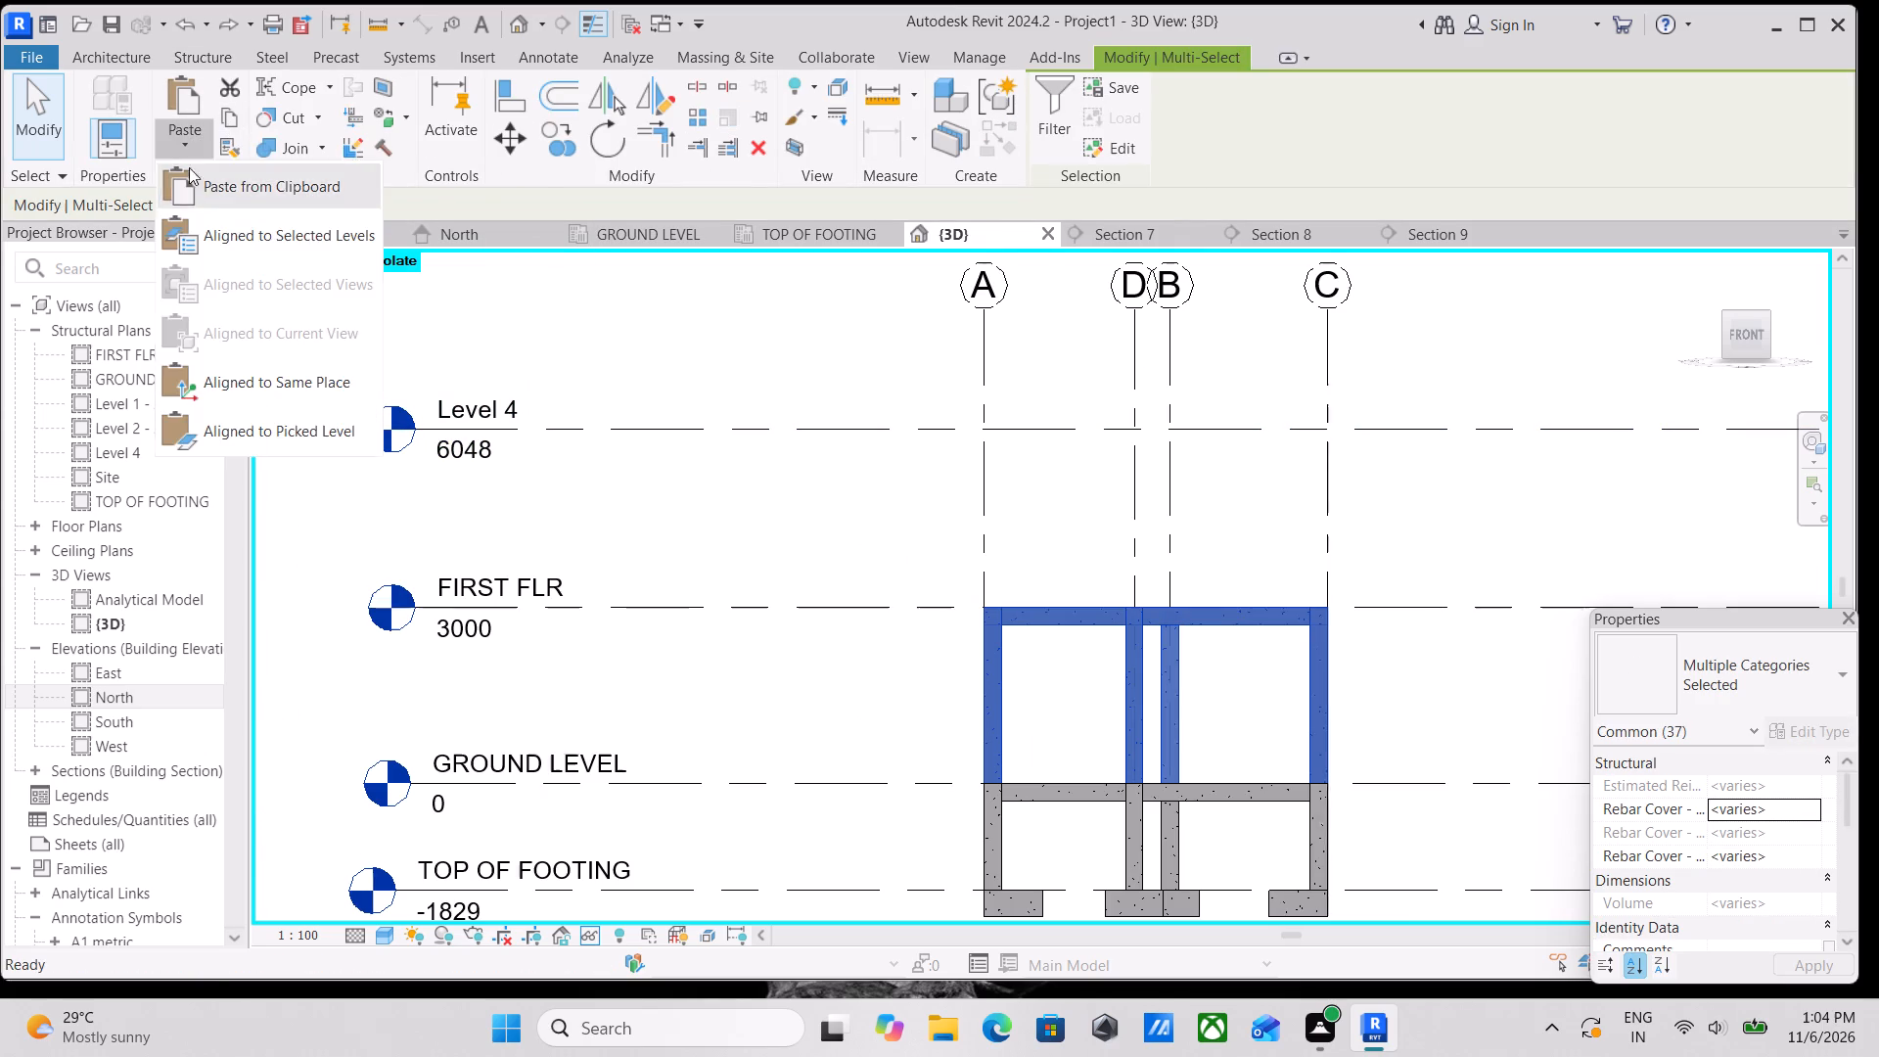
left_click(279, 234)
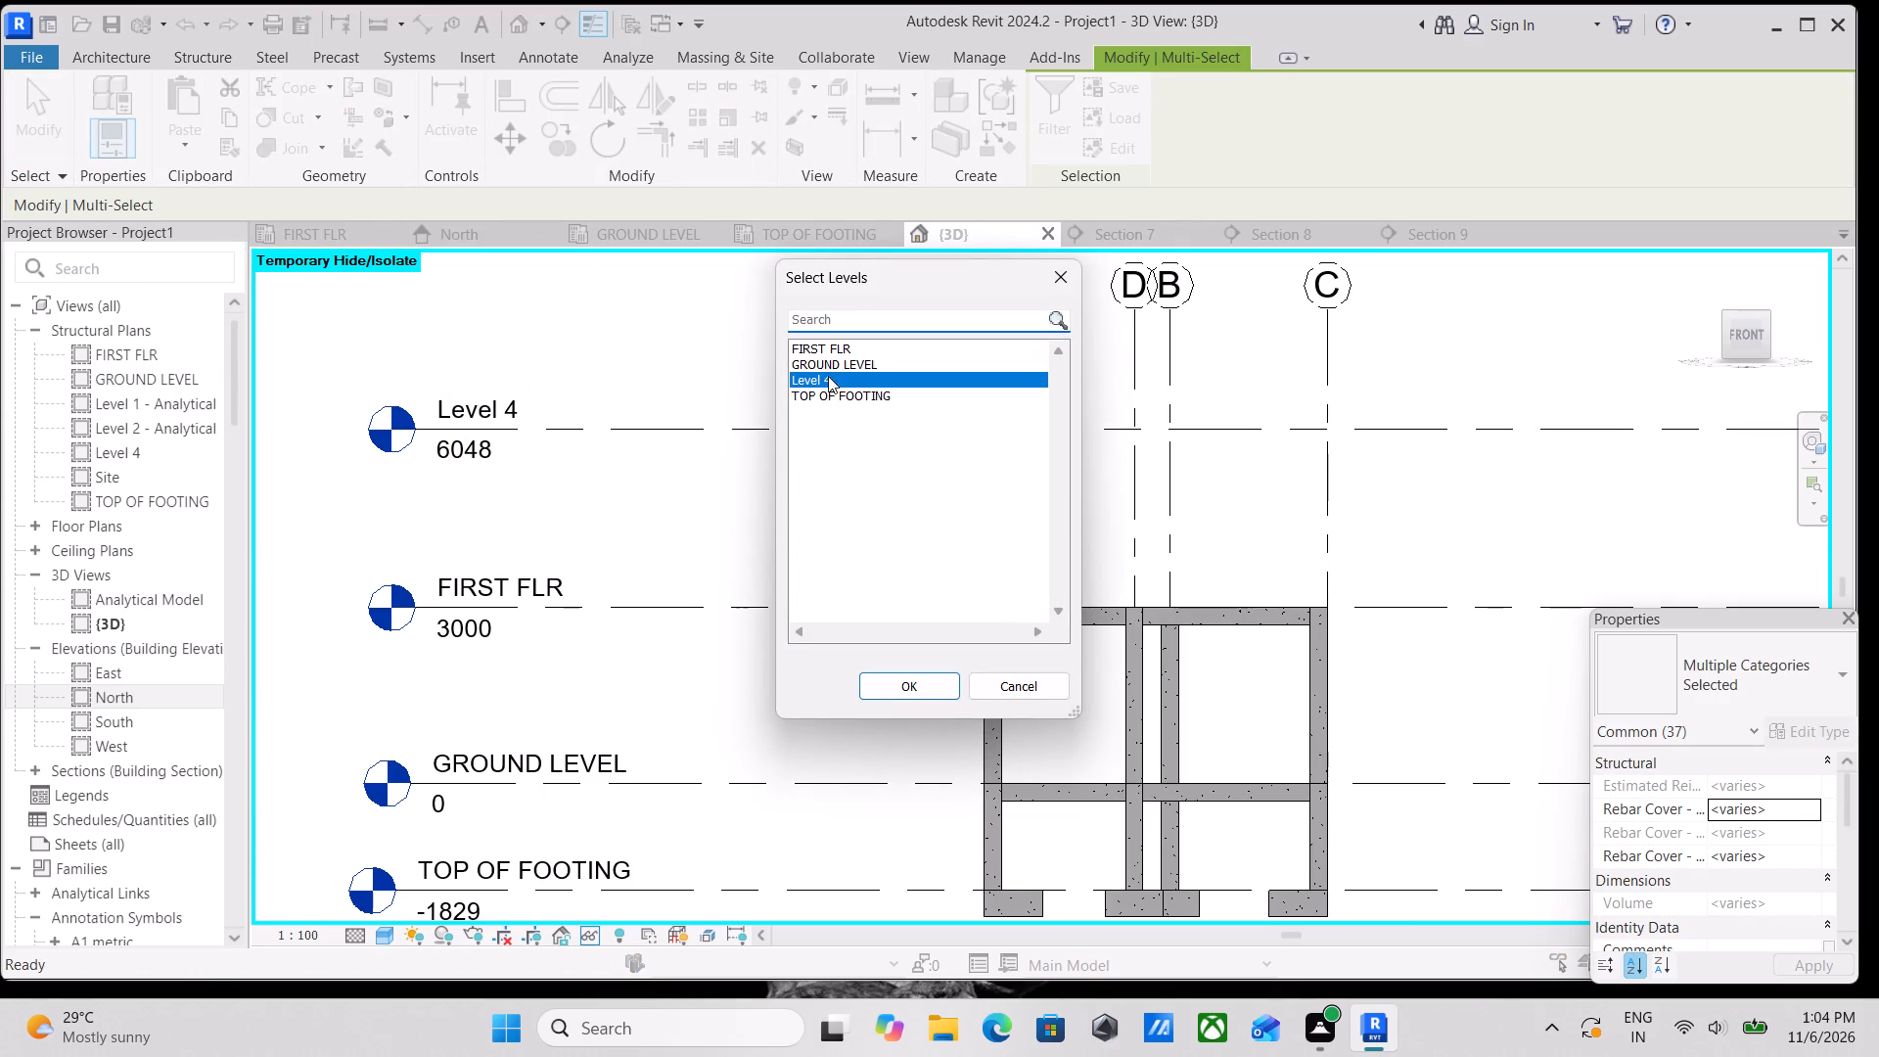
left_click(828, 376)
left_click(923, 677)
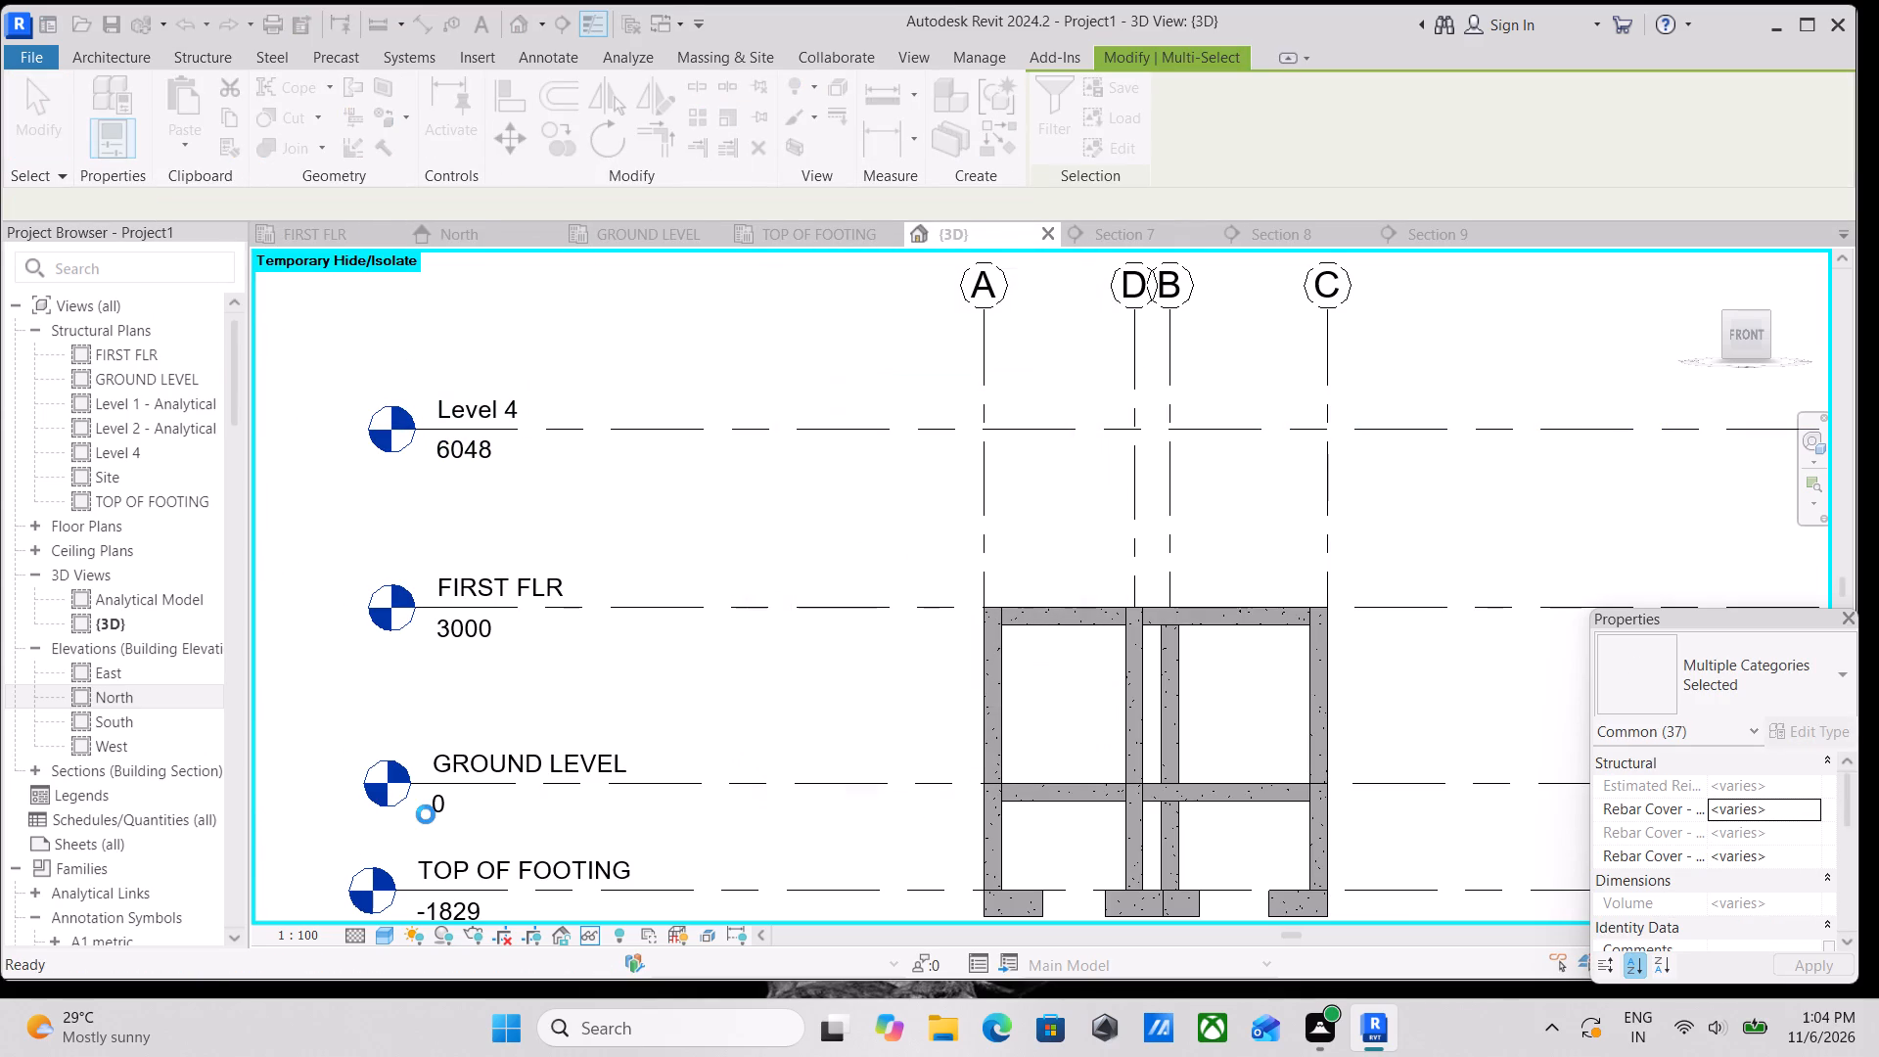
scroll(1231, 578, "up", 1)
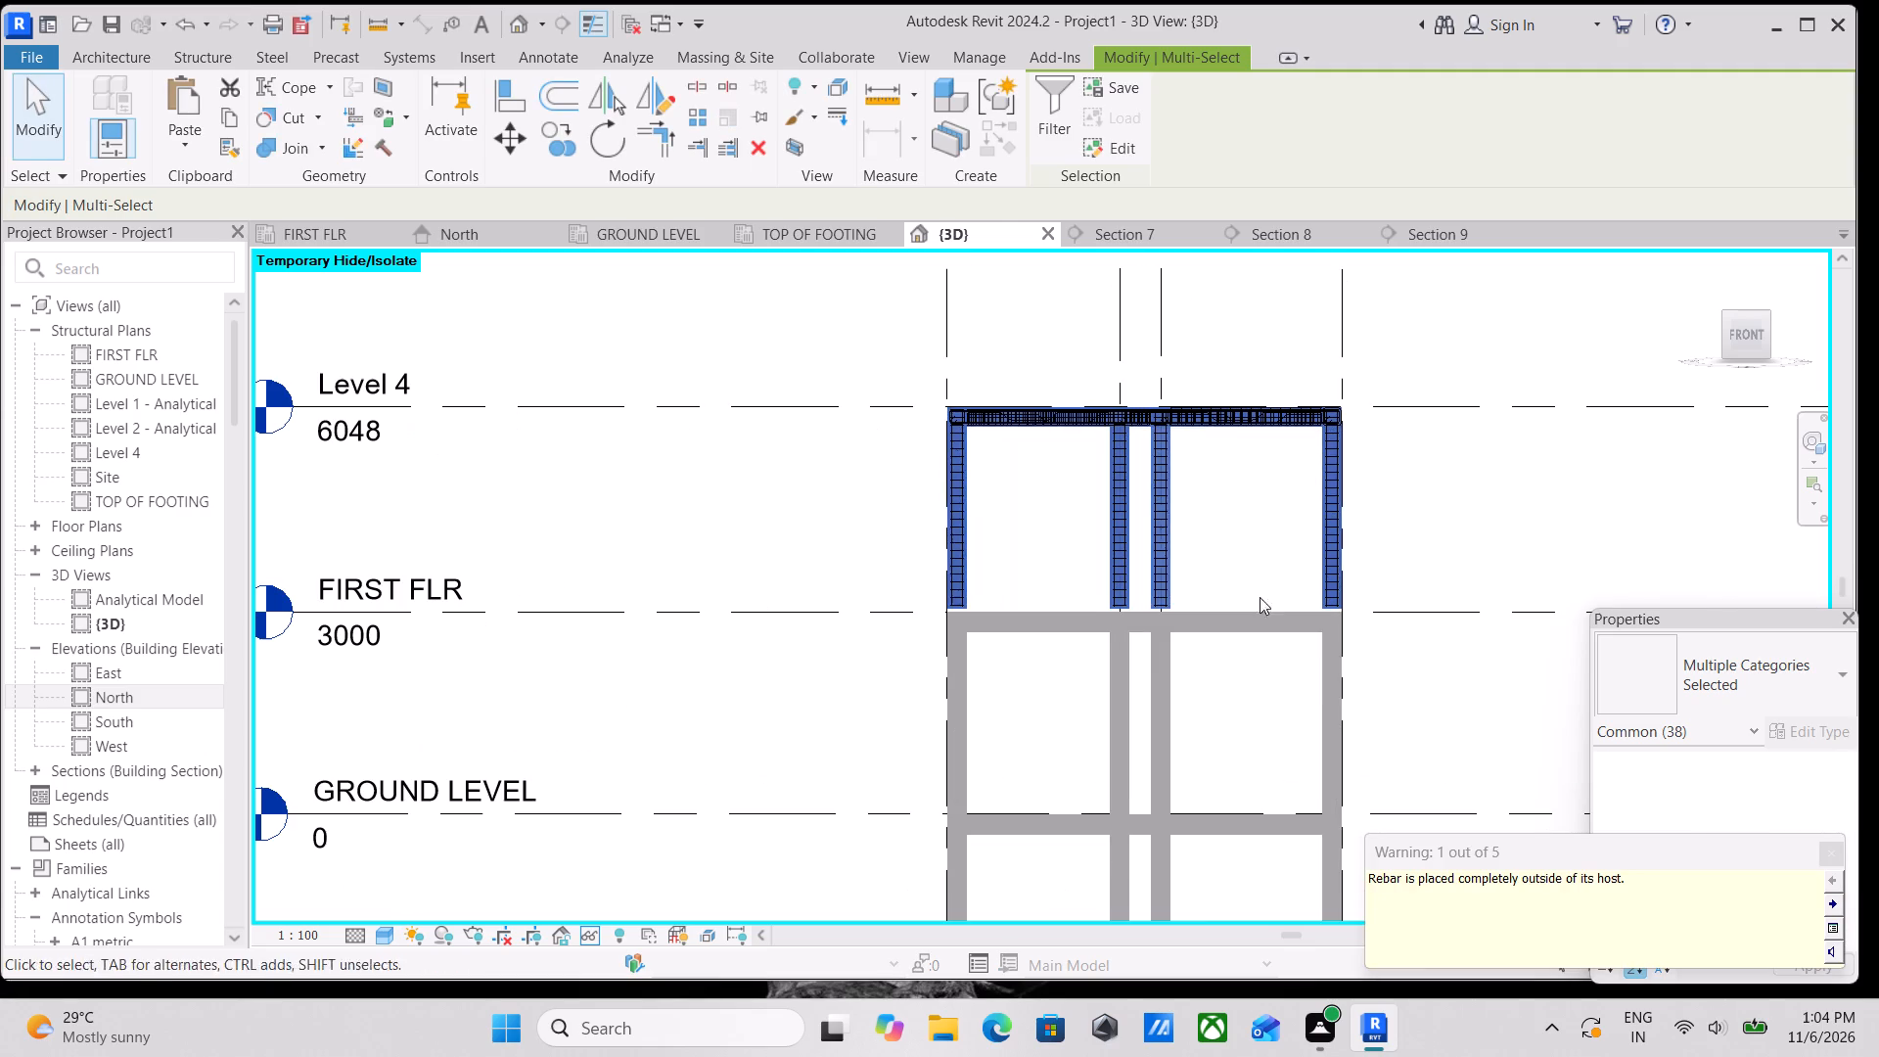
scroll(1069, 550, "up", 2)
scroll(1292, 629, "up", 2)
middle_click_drag(1292, 629, 937, 662)
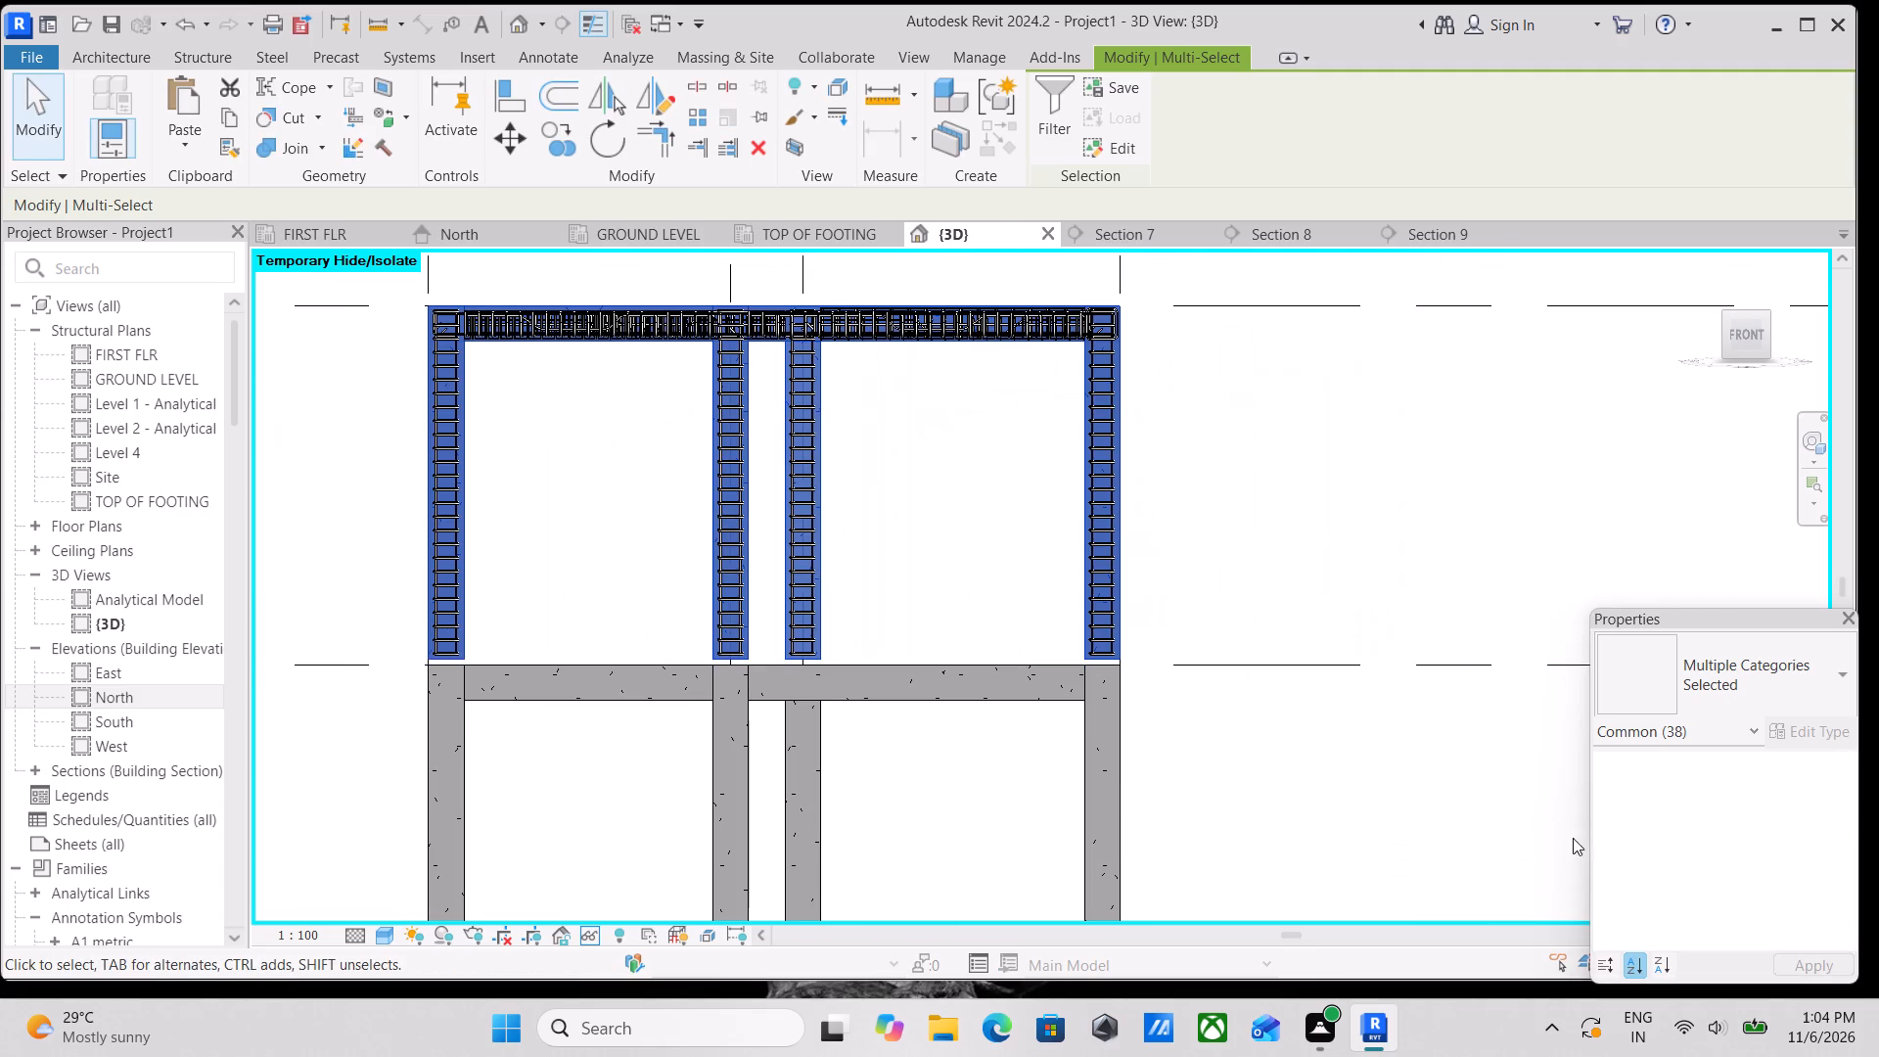
middle_click_drag(1176, 645, 1188, 778)
key("Escape")
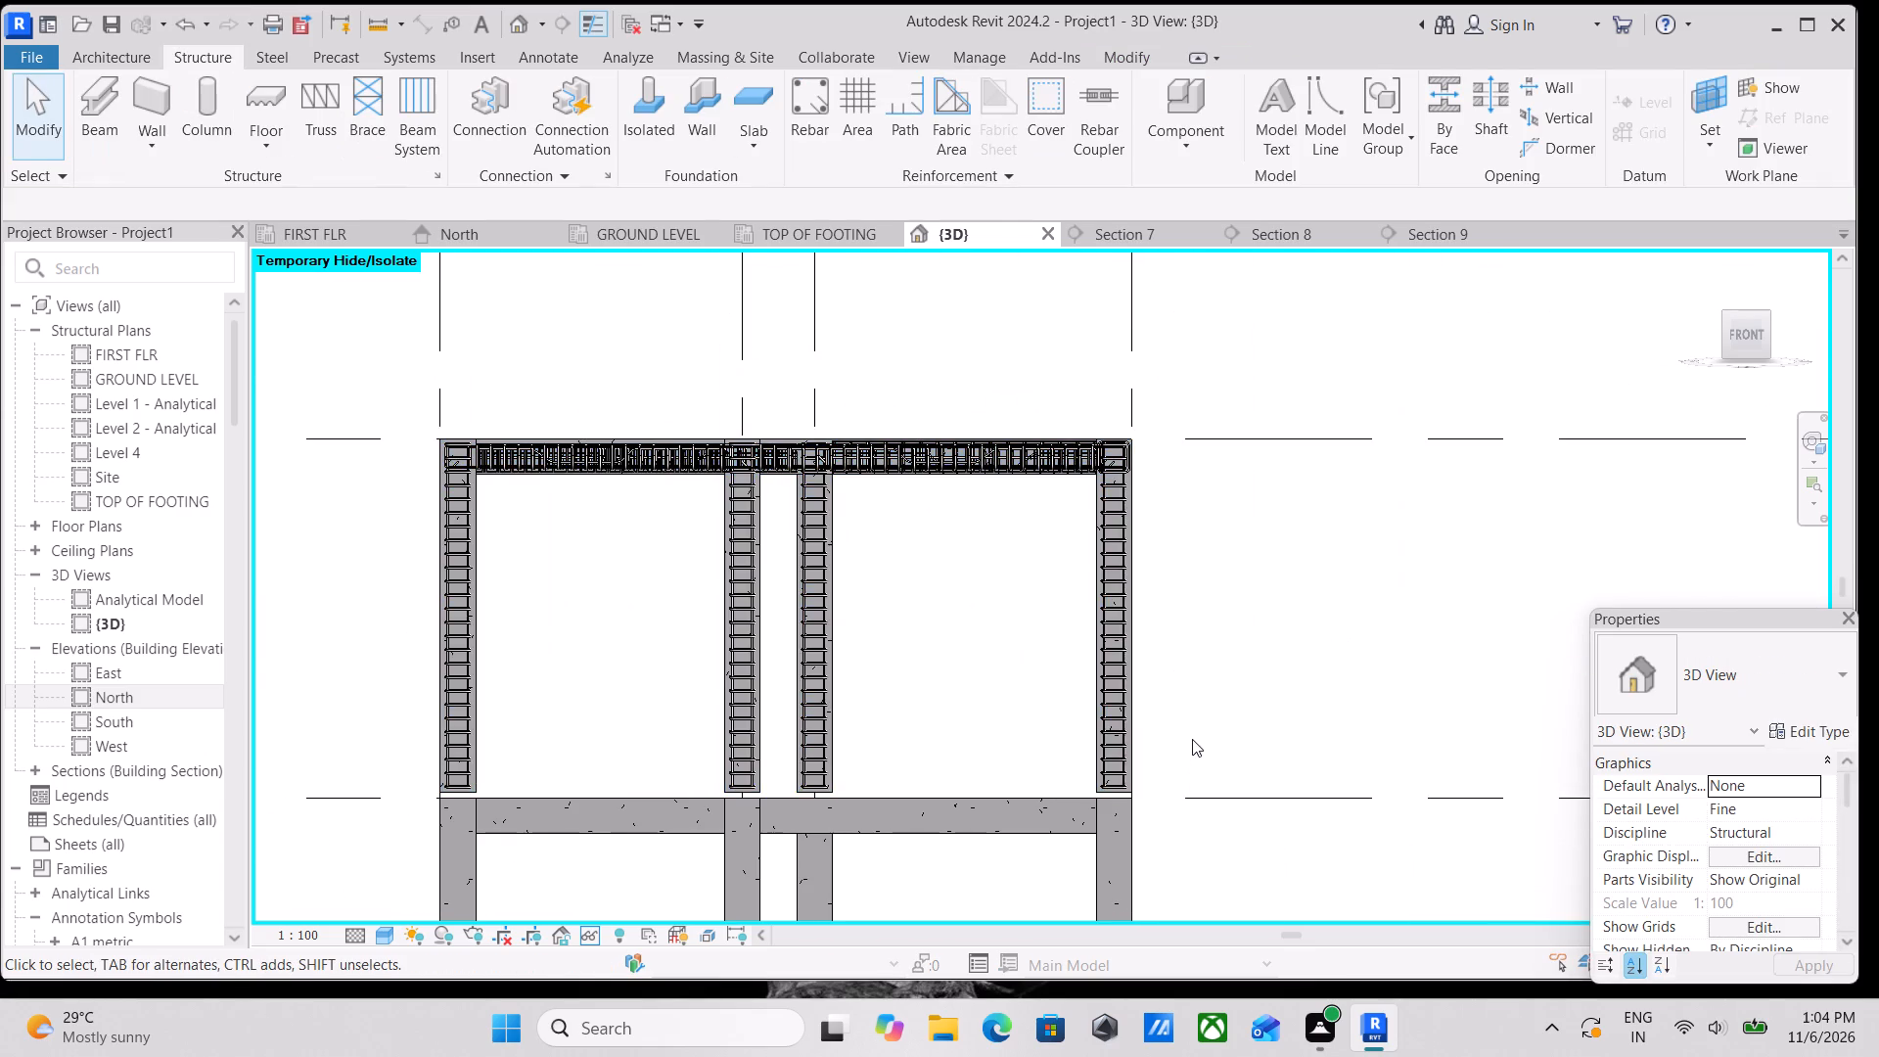
Examine the pasted upper storey in 3D, especially where its column bases meet the FIRST FLR beams in the front view.
scroll(1192, 739, "down", 4)
middle_click_drag(1199, 718, 1272, 860, "shift")
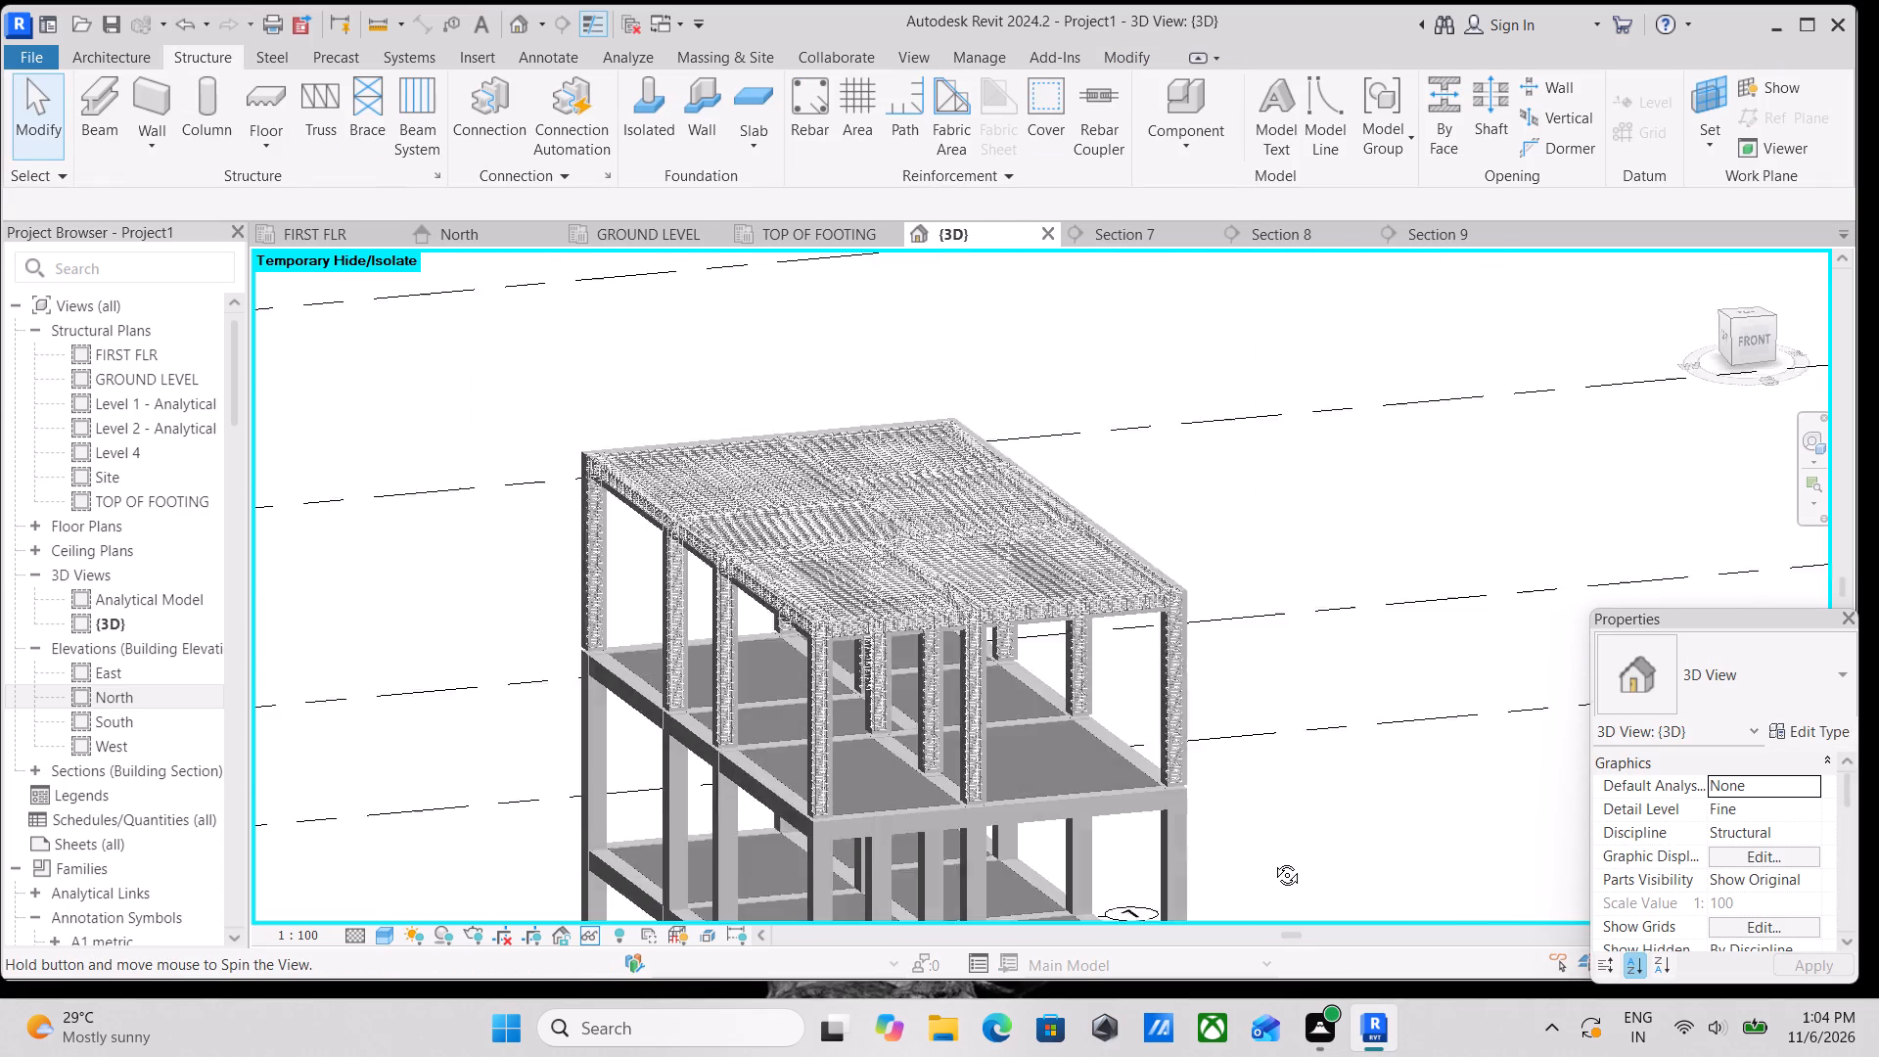
middle_click_drag(1272, 860, 1208, 689, "shift")
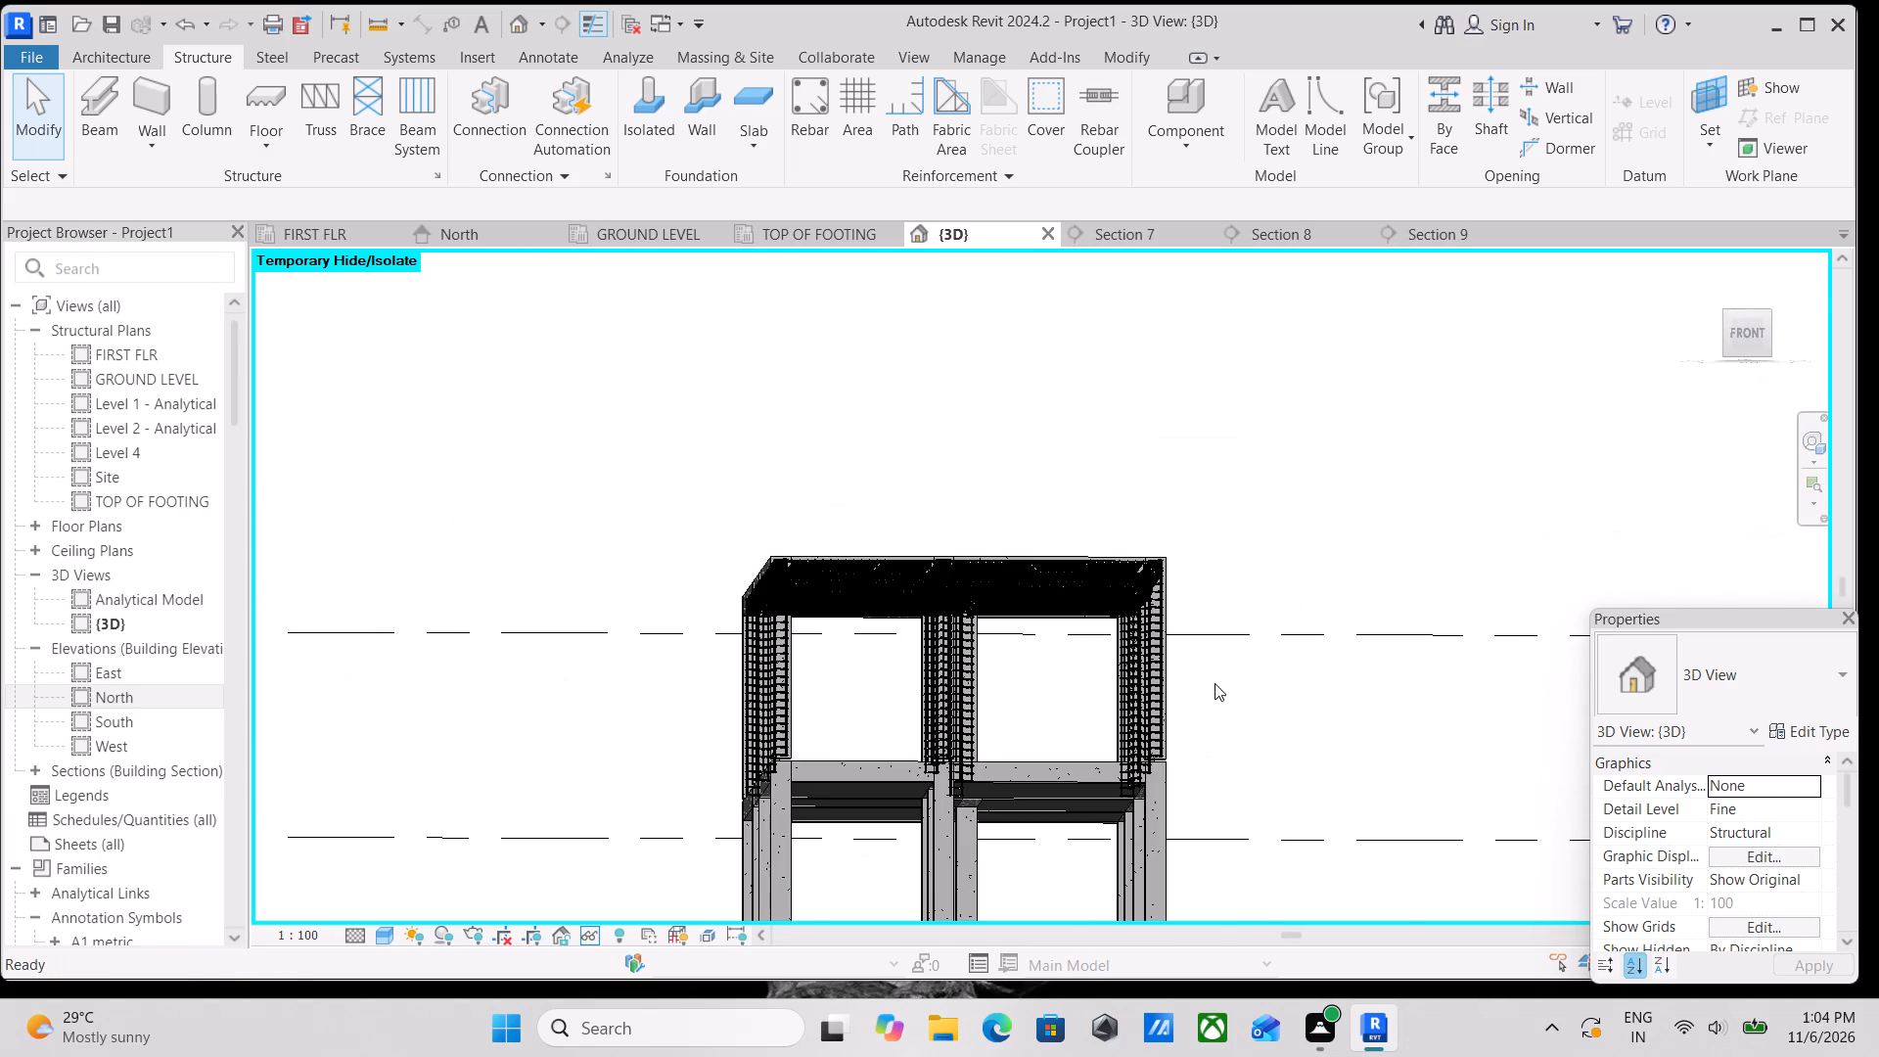
key("Escape")
scroll(1115, 723, "up", 1)
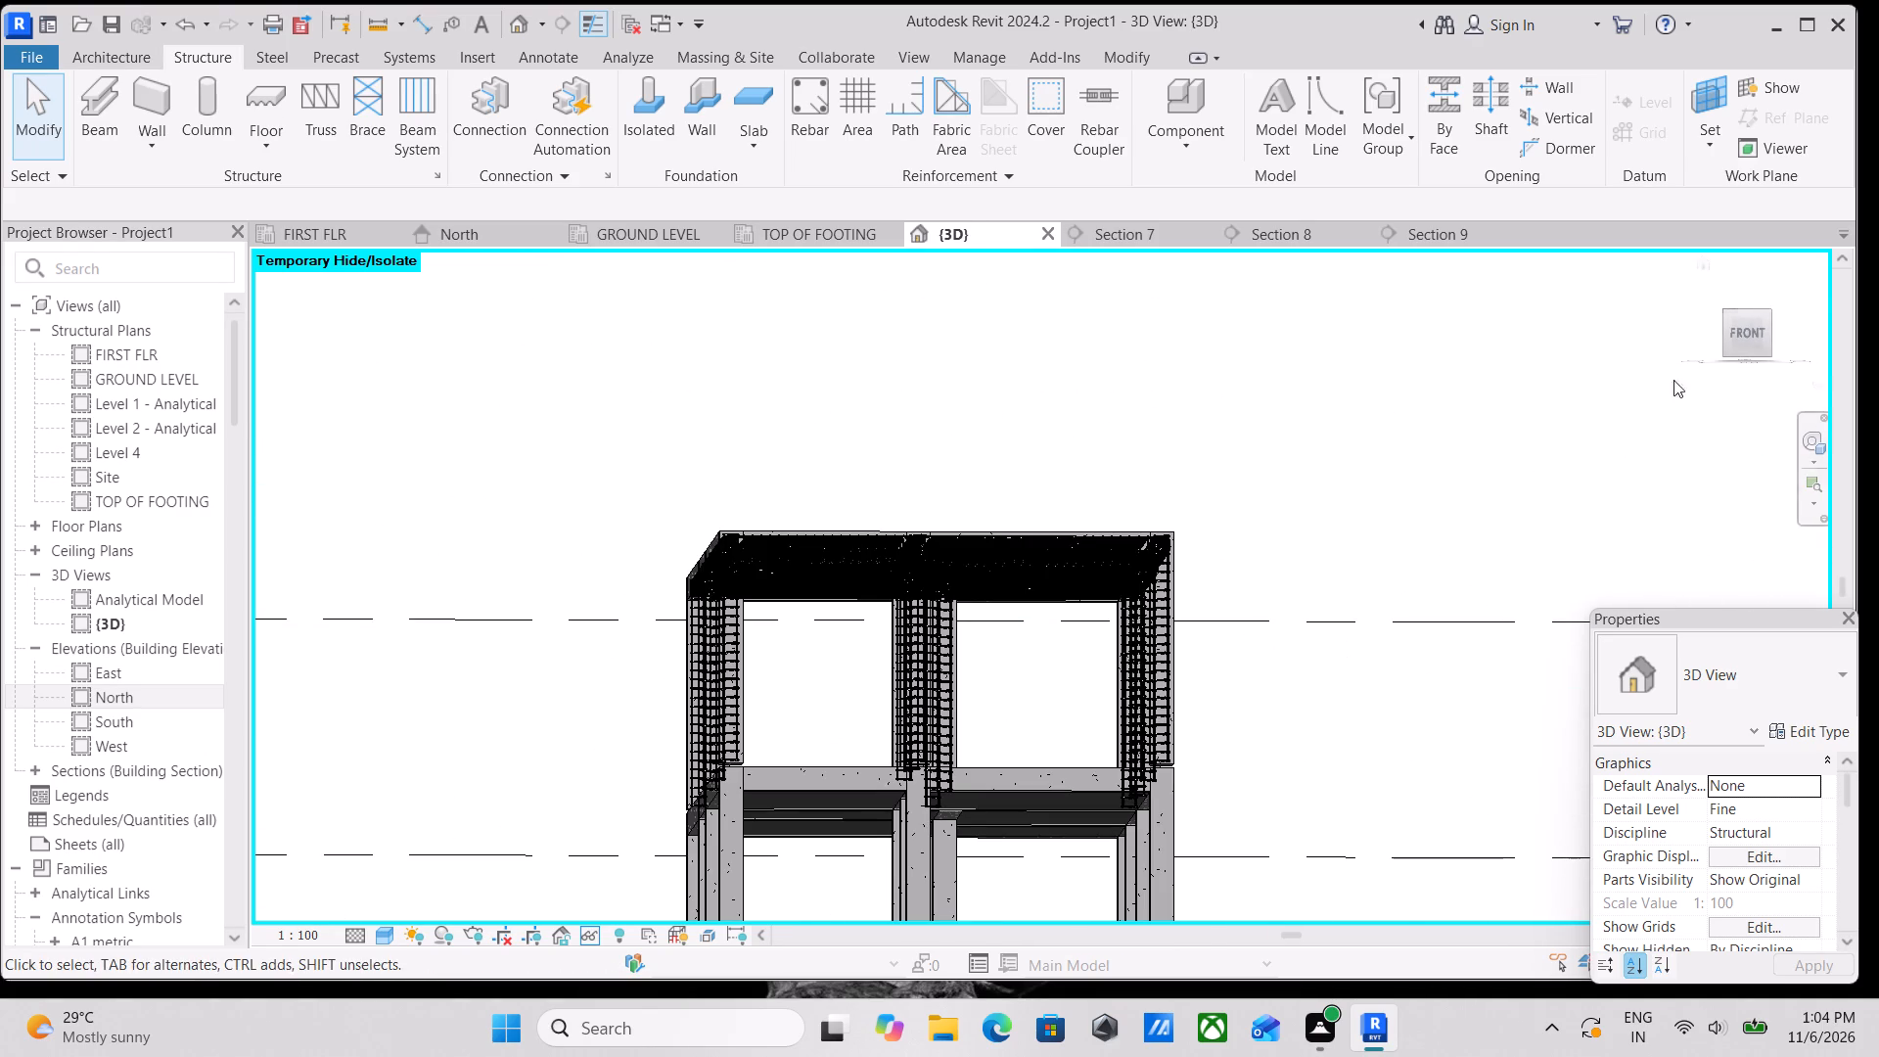
left_click(1744, 344)
scroll(1143, 833, "up", 4)
scroll(1000, 552, "up", 2)
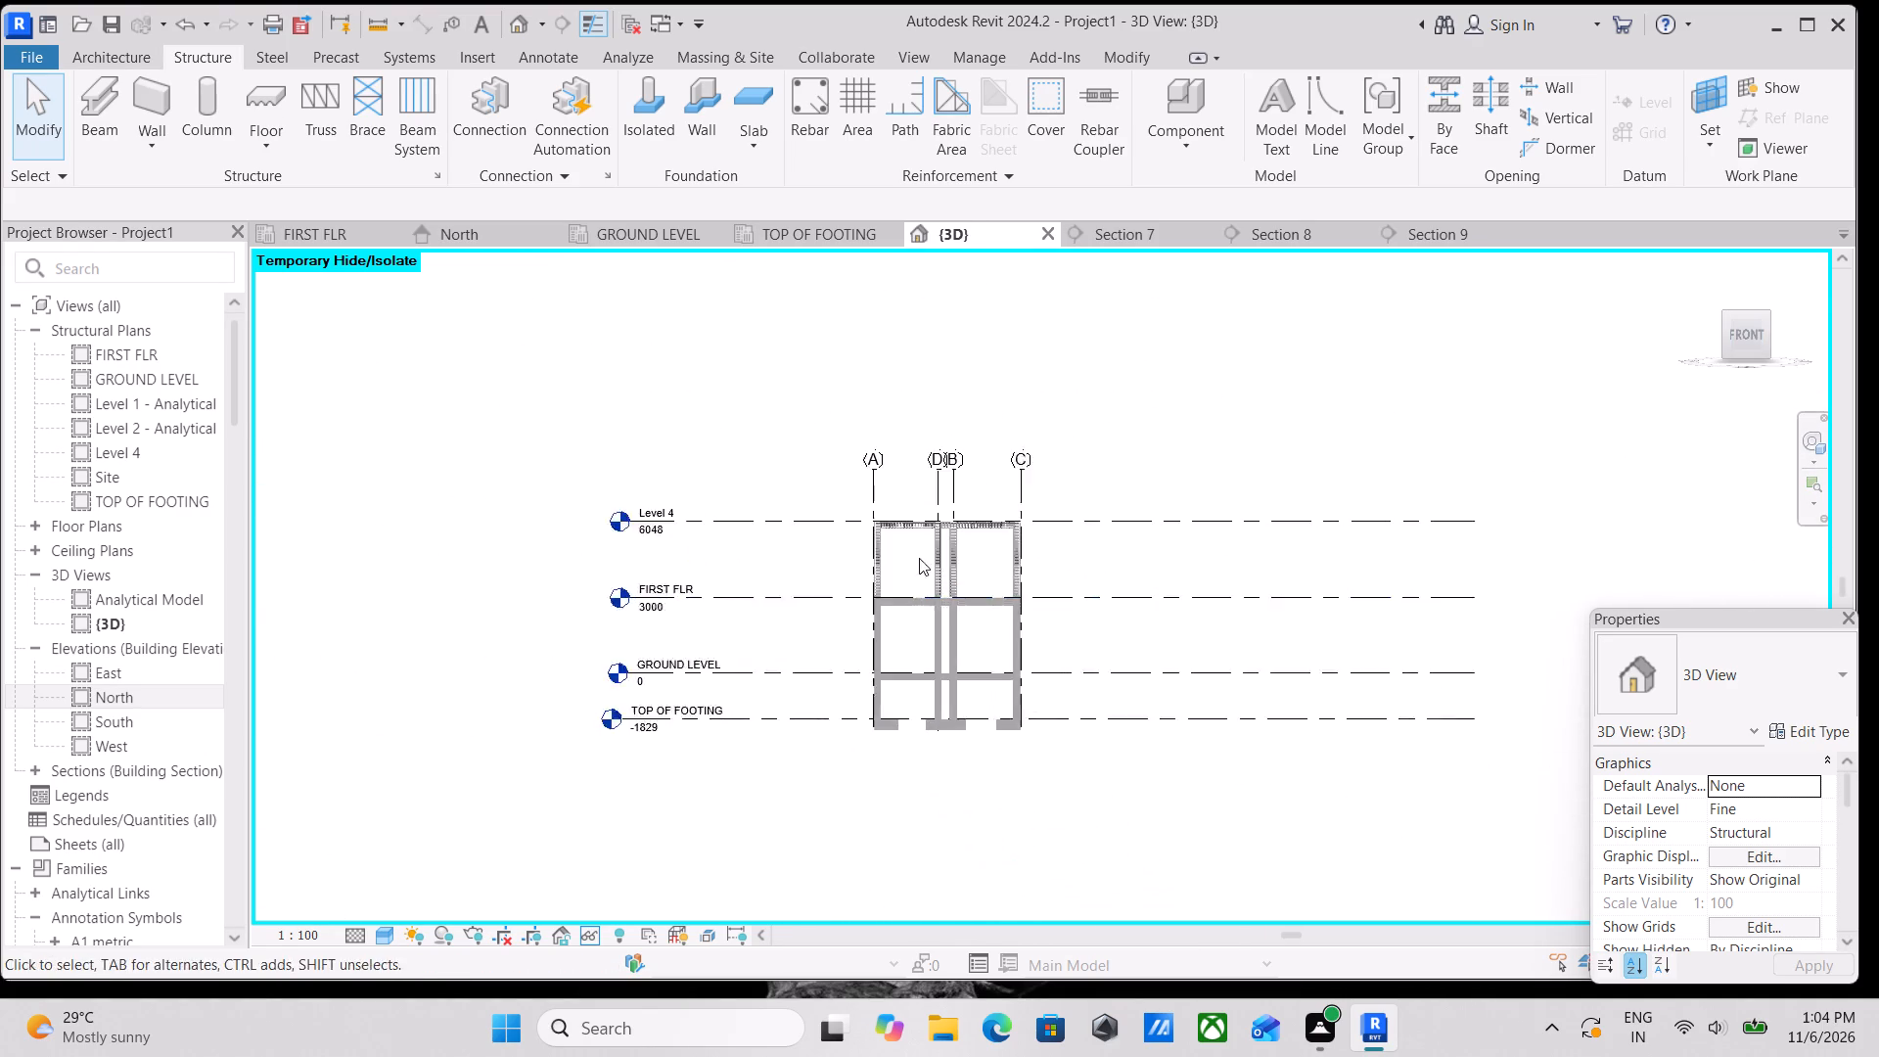
scroll(919, 558, "up", 12)
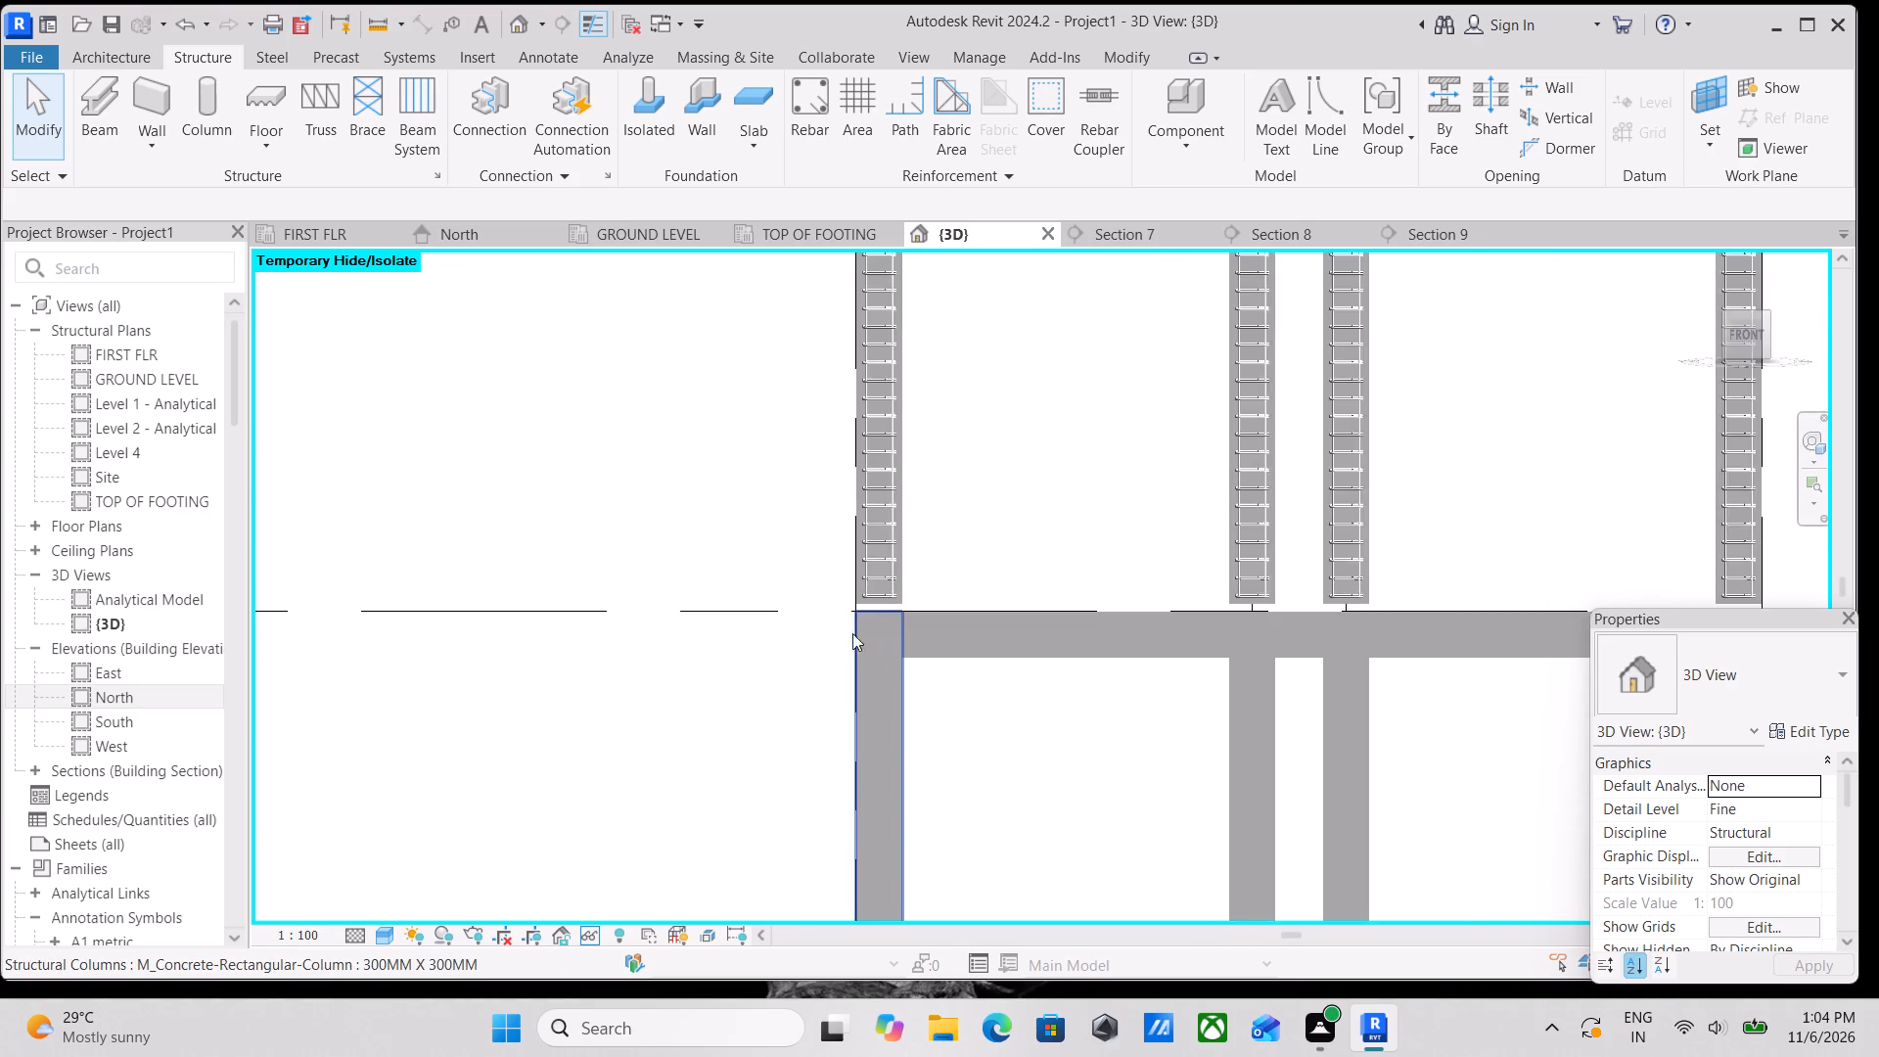
scroll(819, 594, "up", 3)
middle_click_drag(833, 586, 797, 735)
scroll(833, 586, "down", 1)
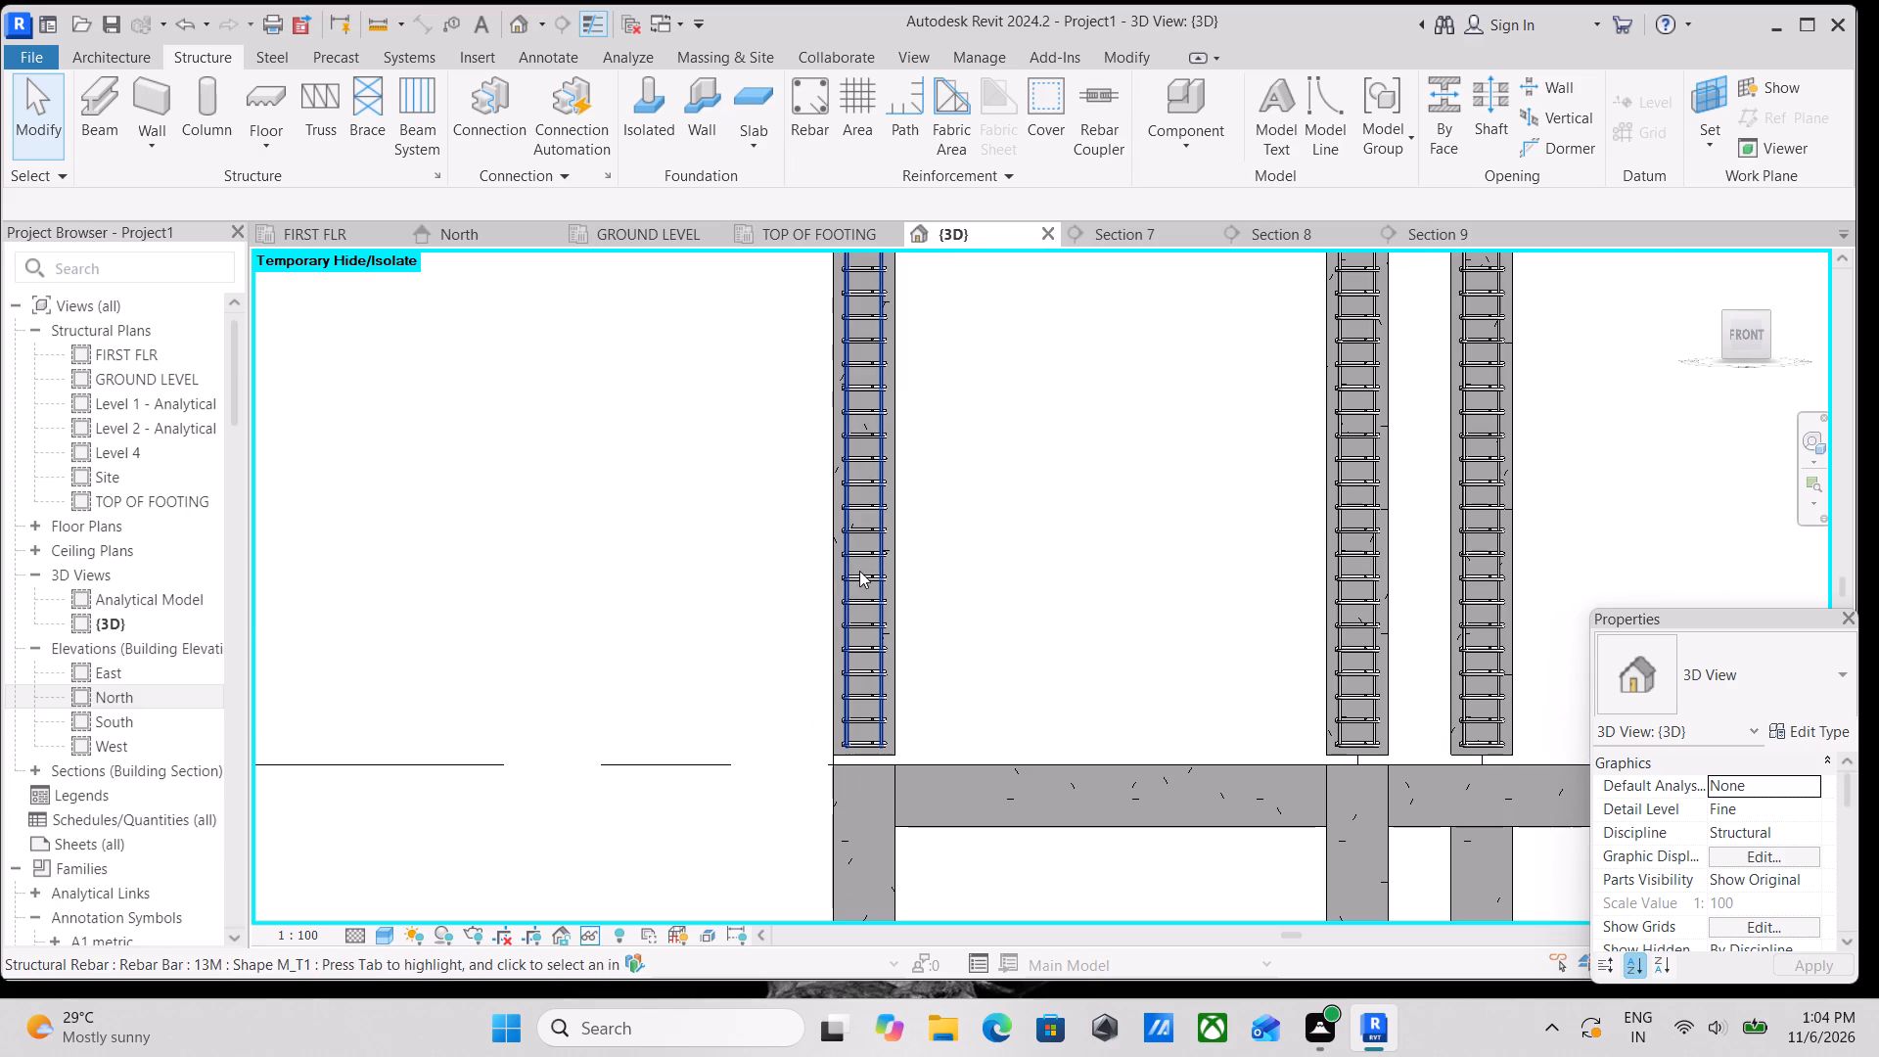
Select all instances of the 13M column rebar and temporarily hide them in the 3D view.
left_click(859, 571)
type("sa")
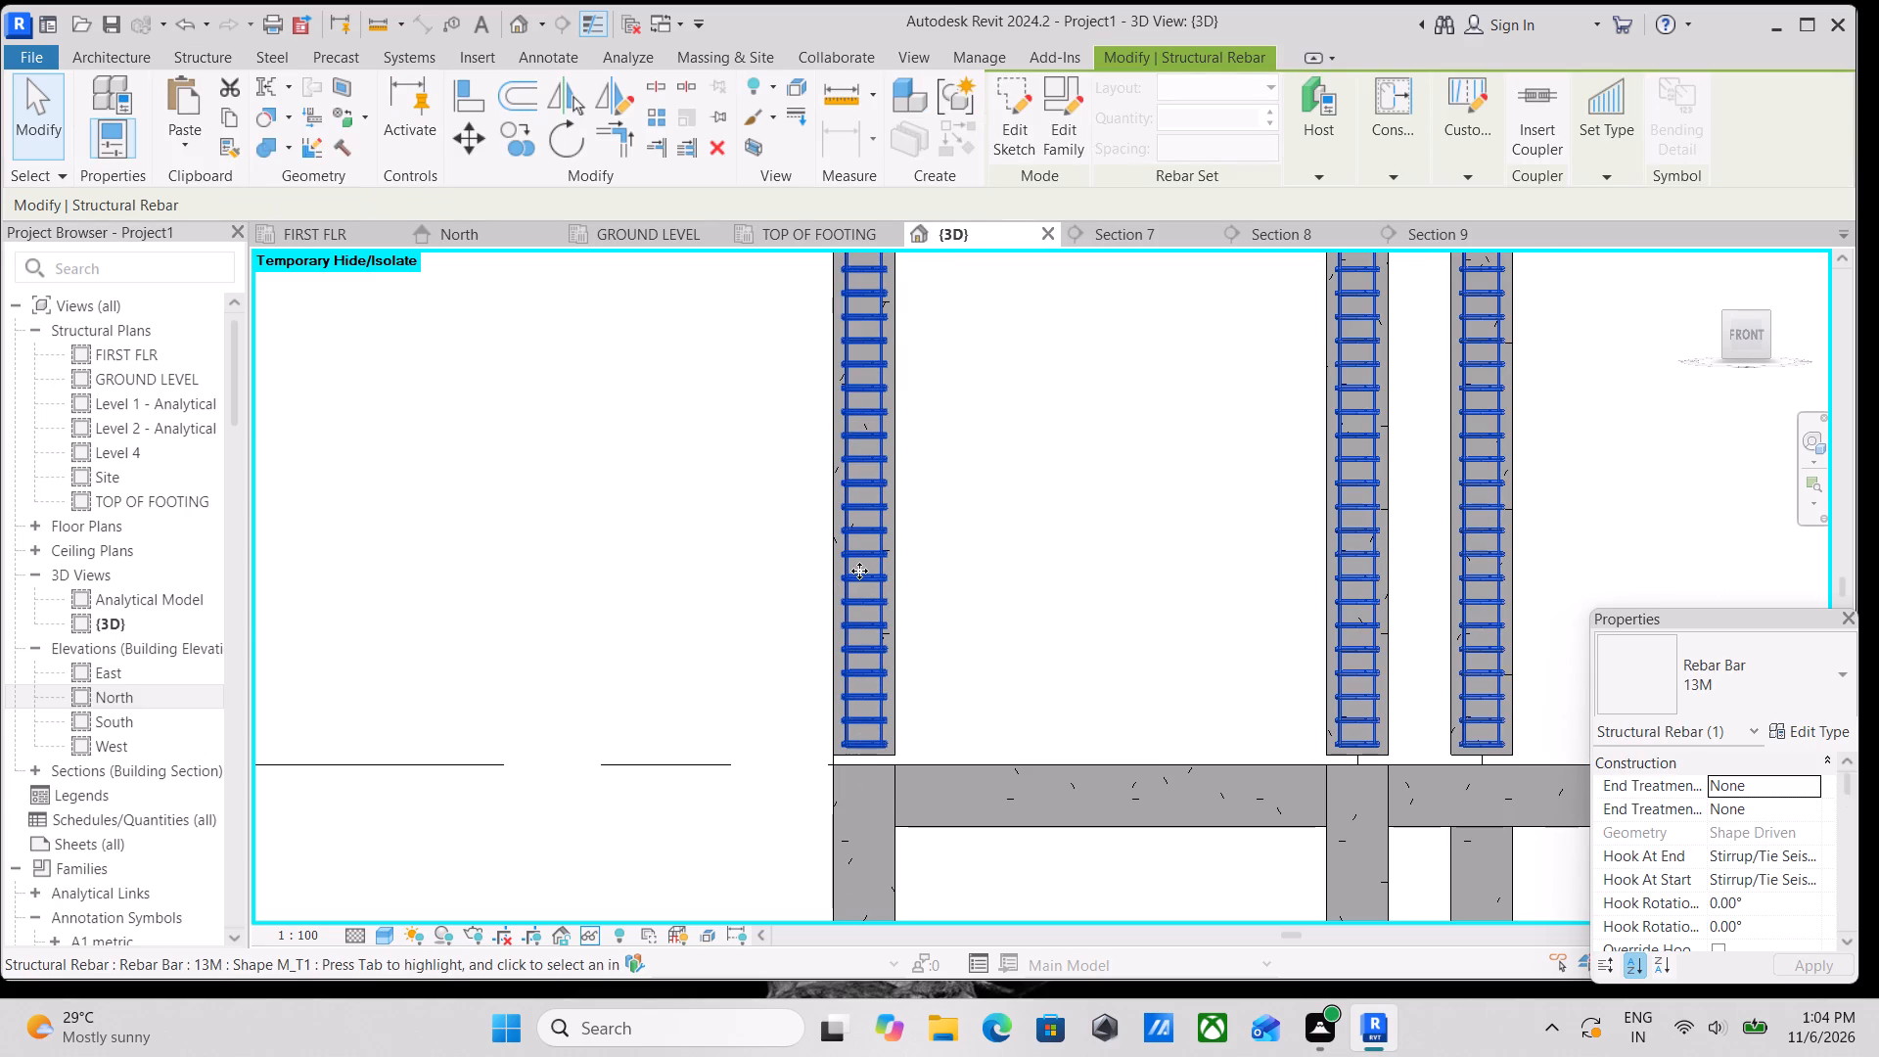
type("hh")
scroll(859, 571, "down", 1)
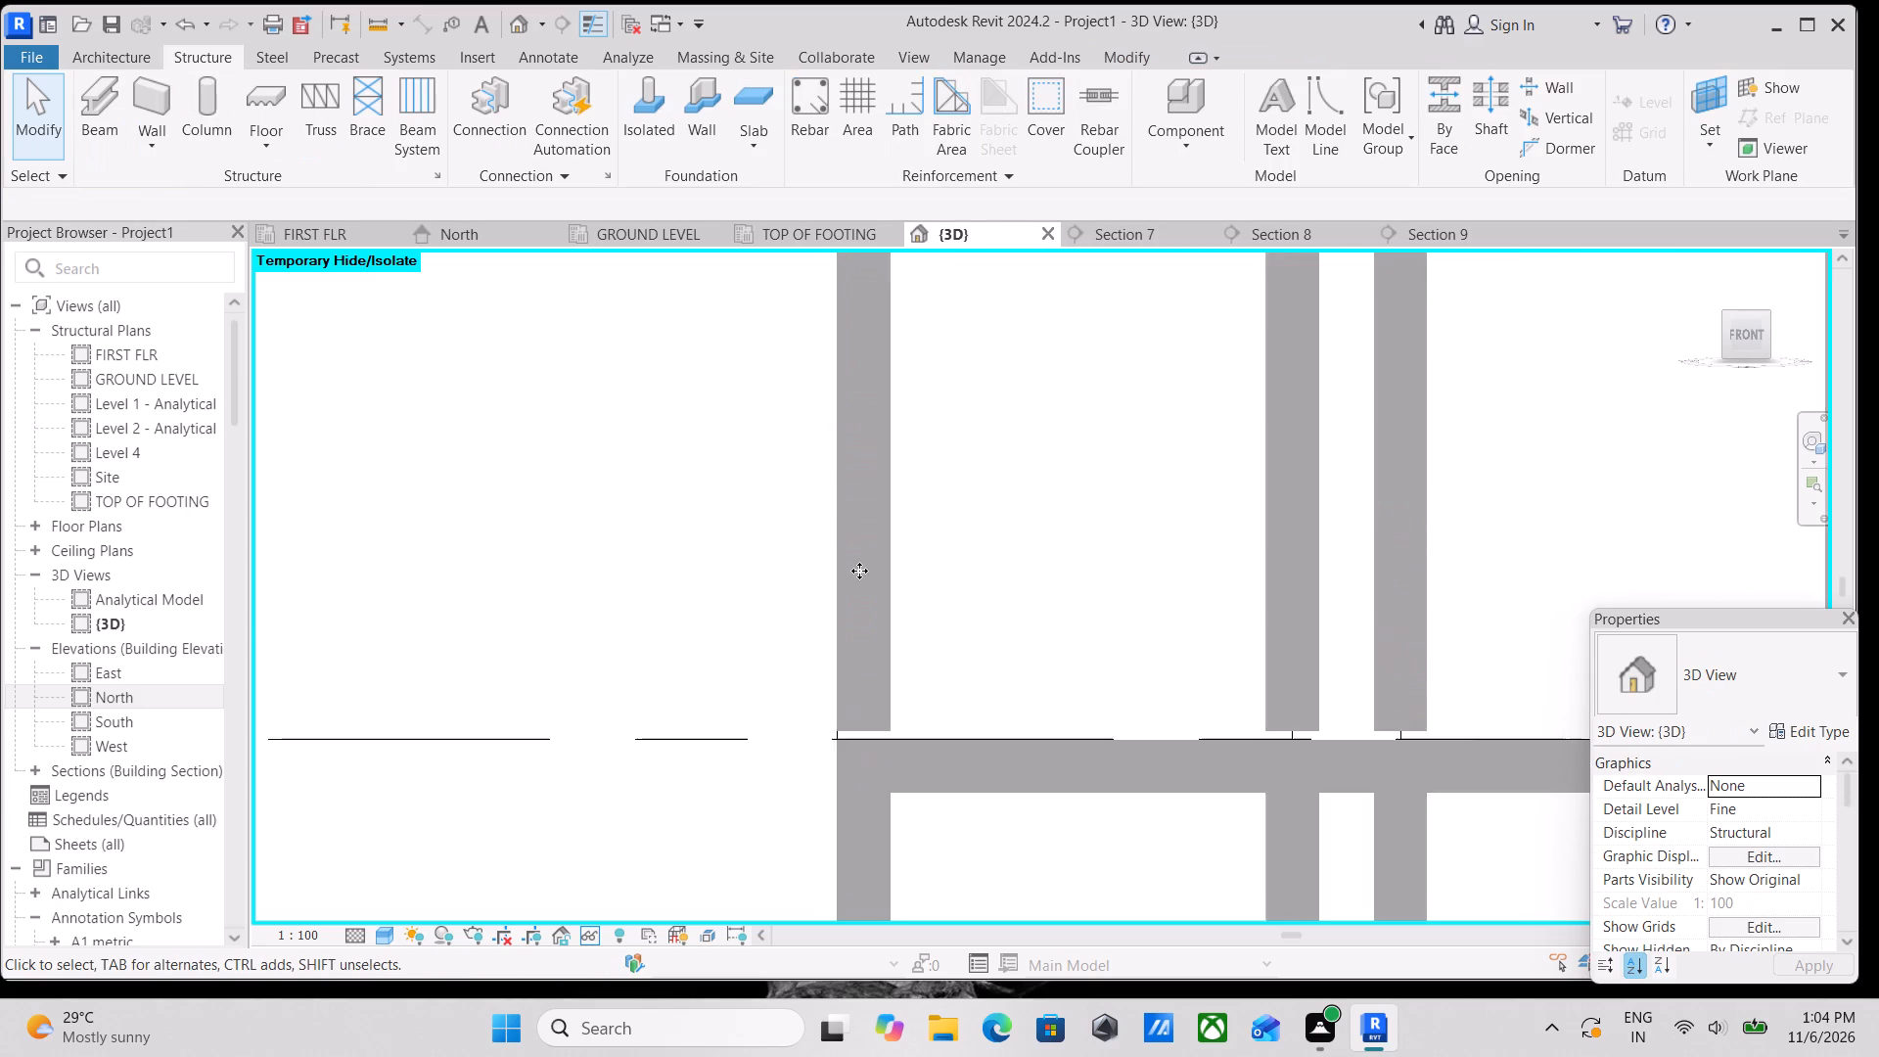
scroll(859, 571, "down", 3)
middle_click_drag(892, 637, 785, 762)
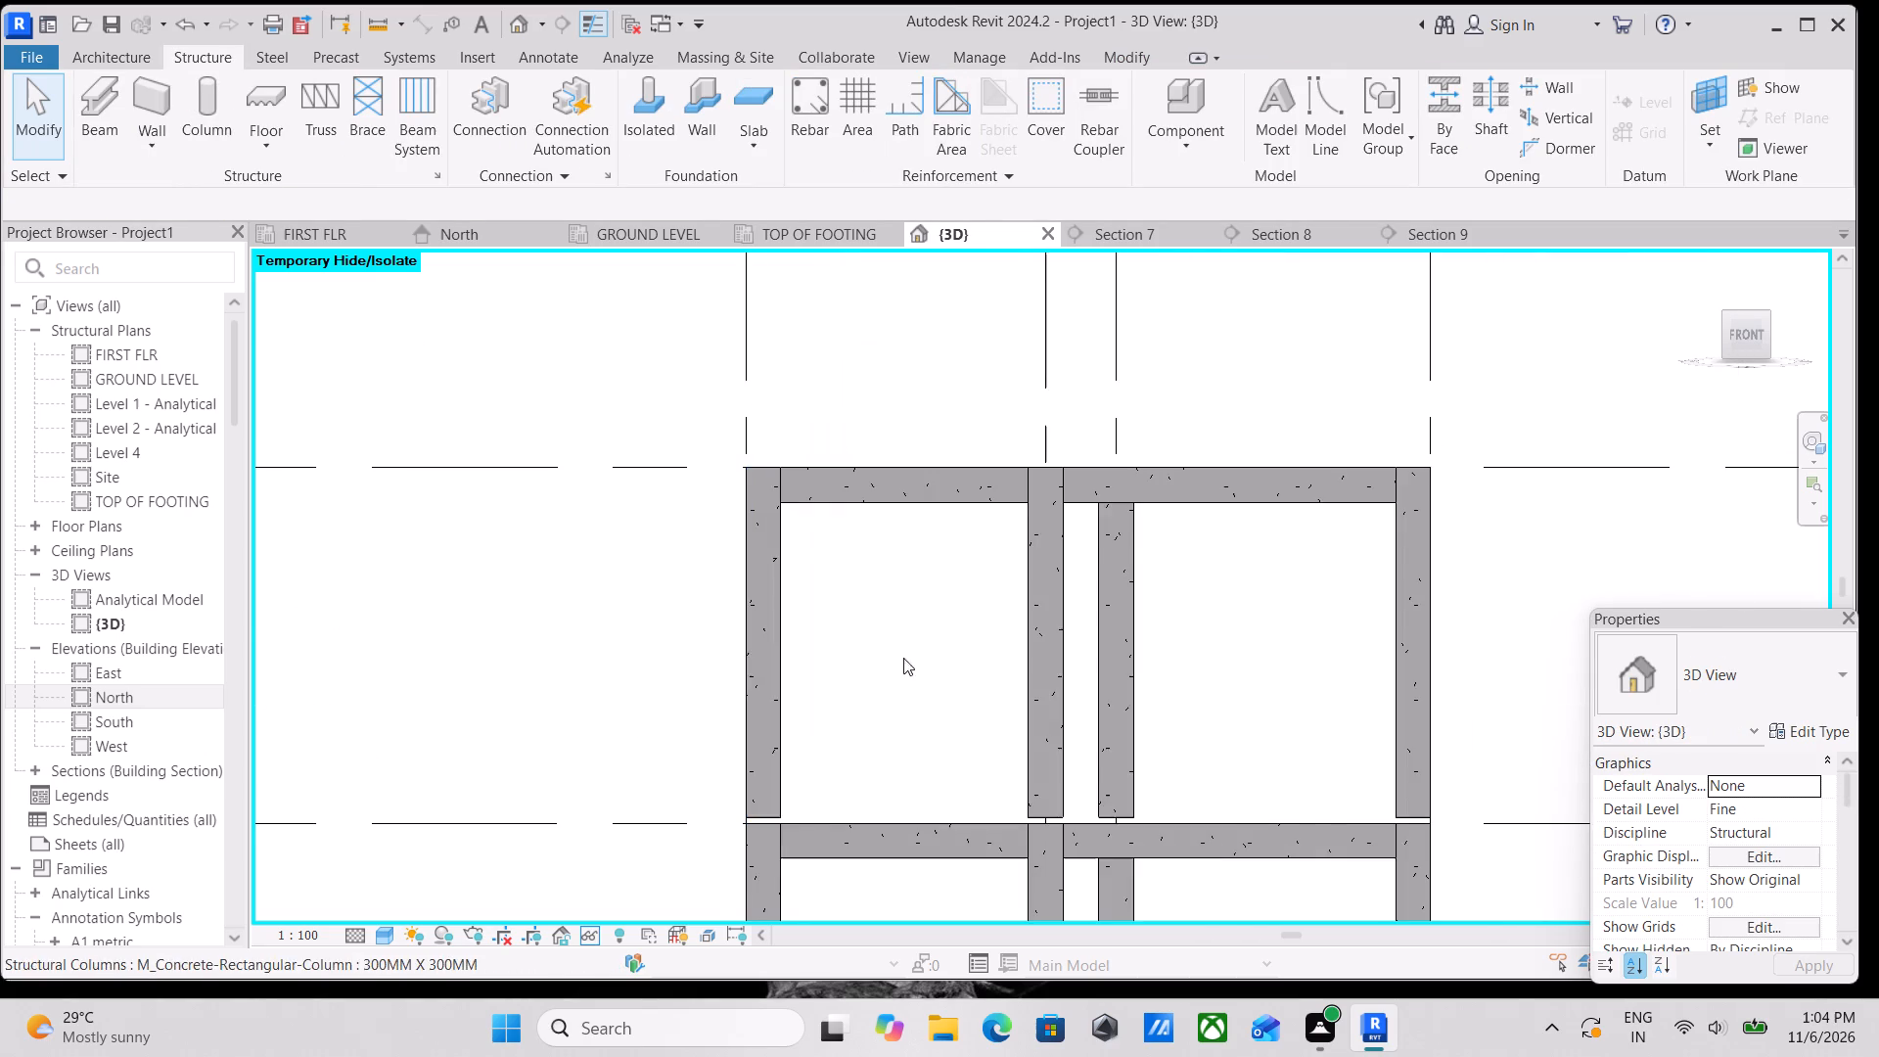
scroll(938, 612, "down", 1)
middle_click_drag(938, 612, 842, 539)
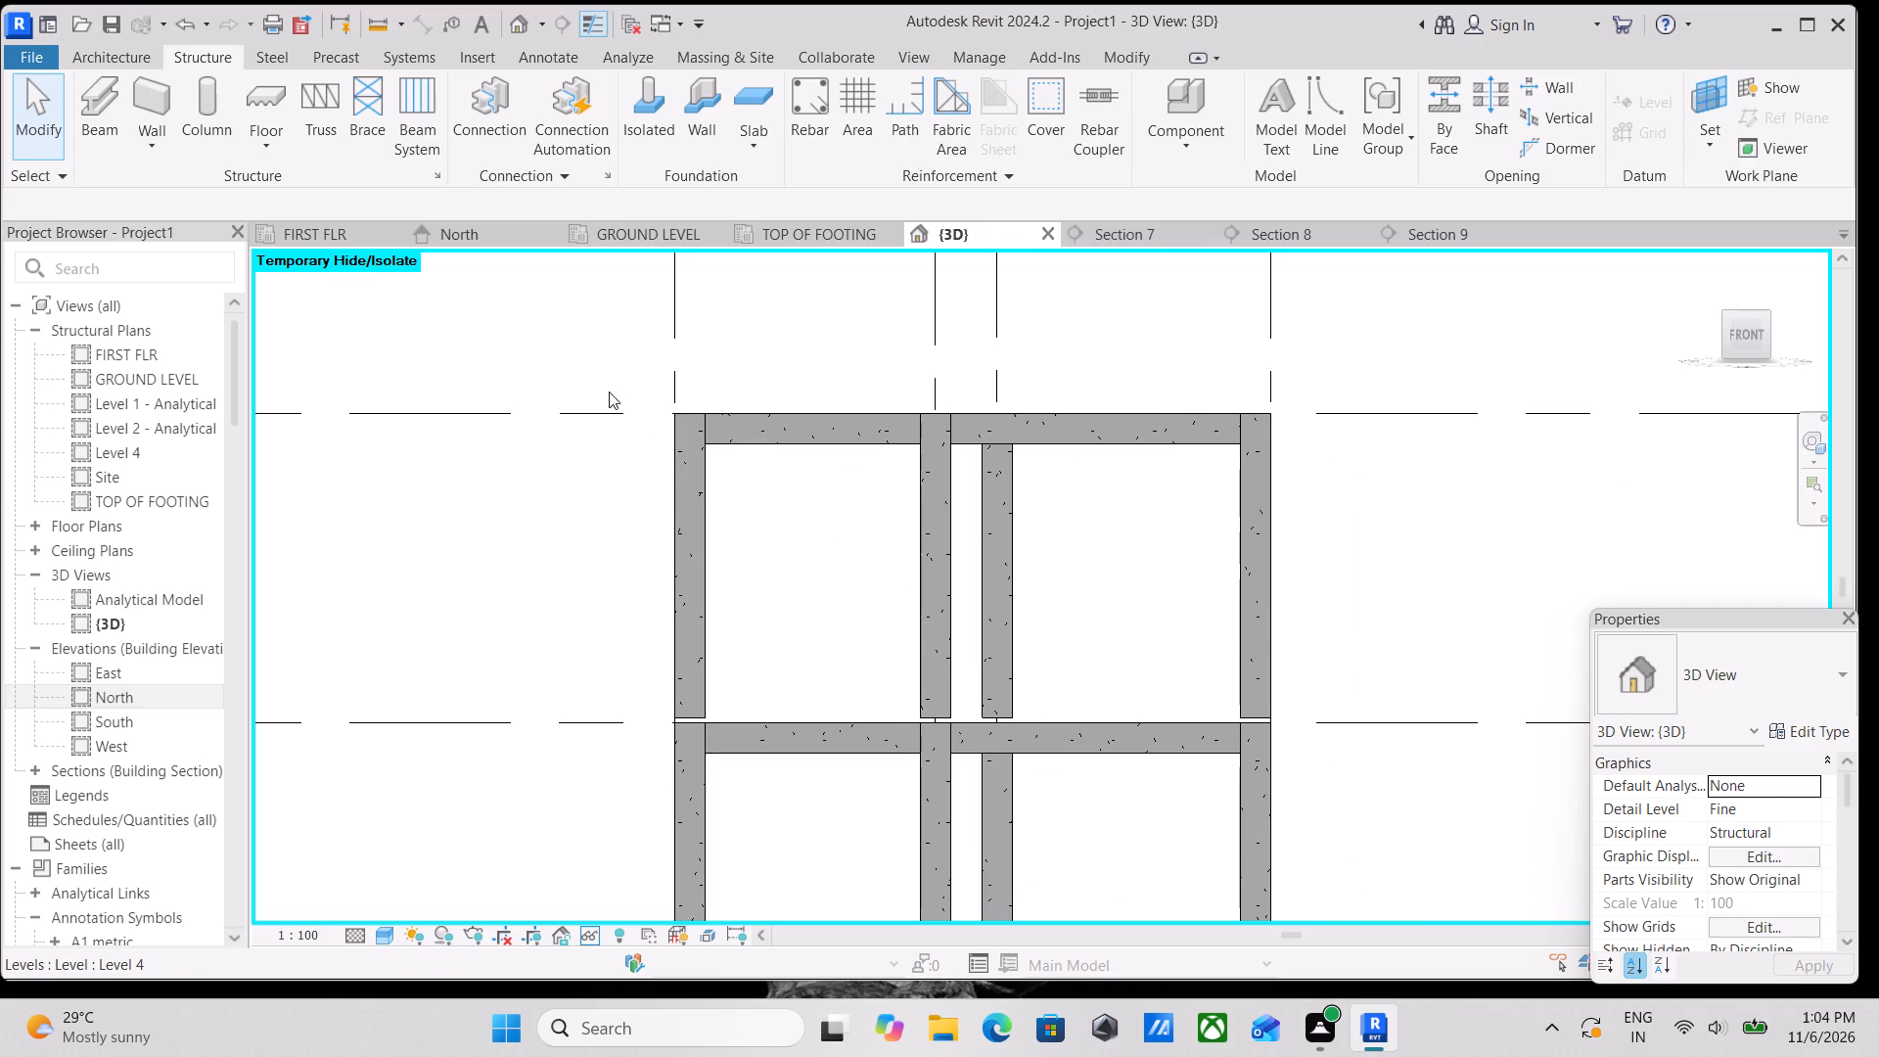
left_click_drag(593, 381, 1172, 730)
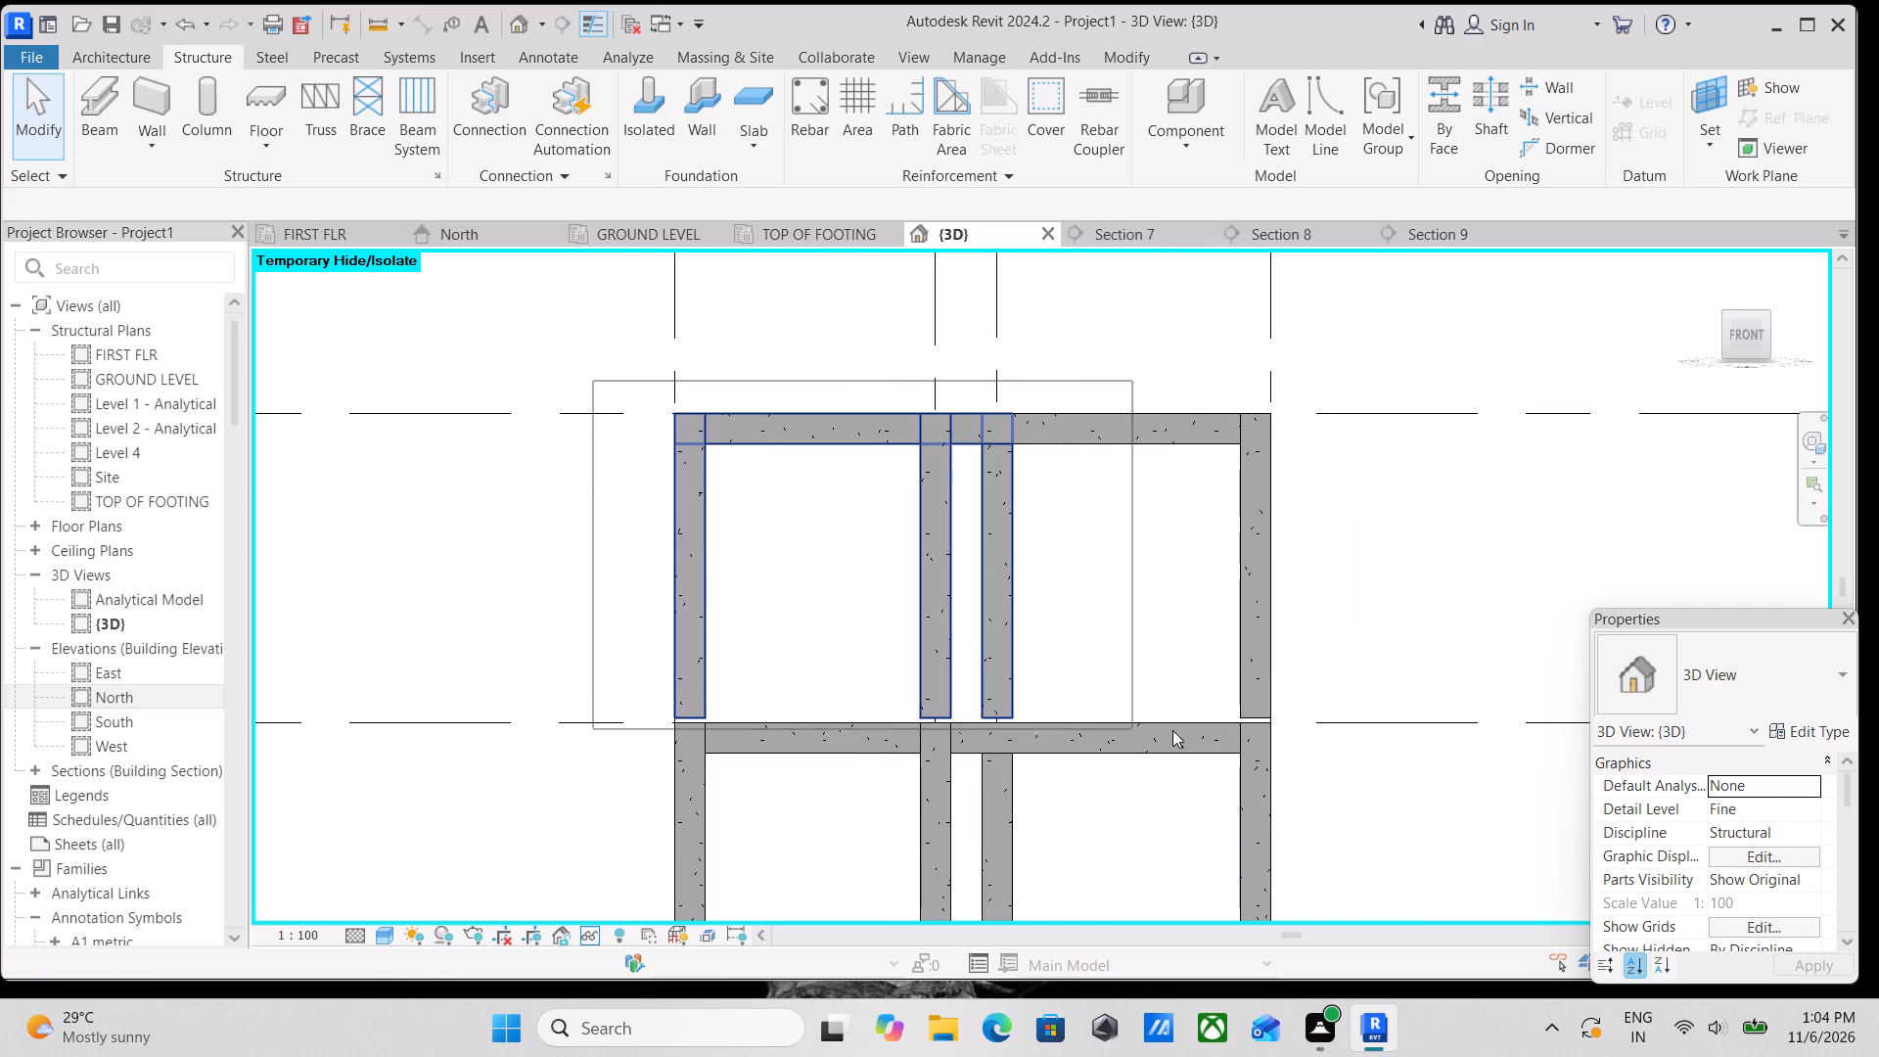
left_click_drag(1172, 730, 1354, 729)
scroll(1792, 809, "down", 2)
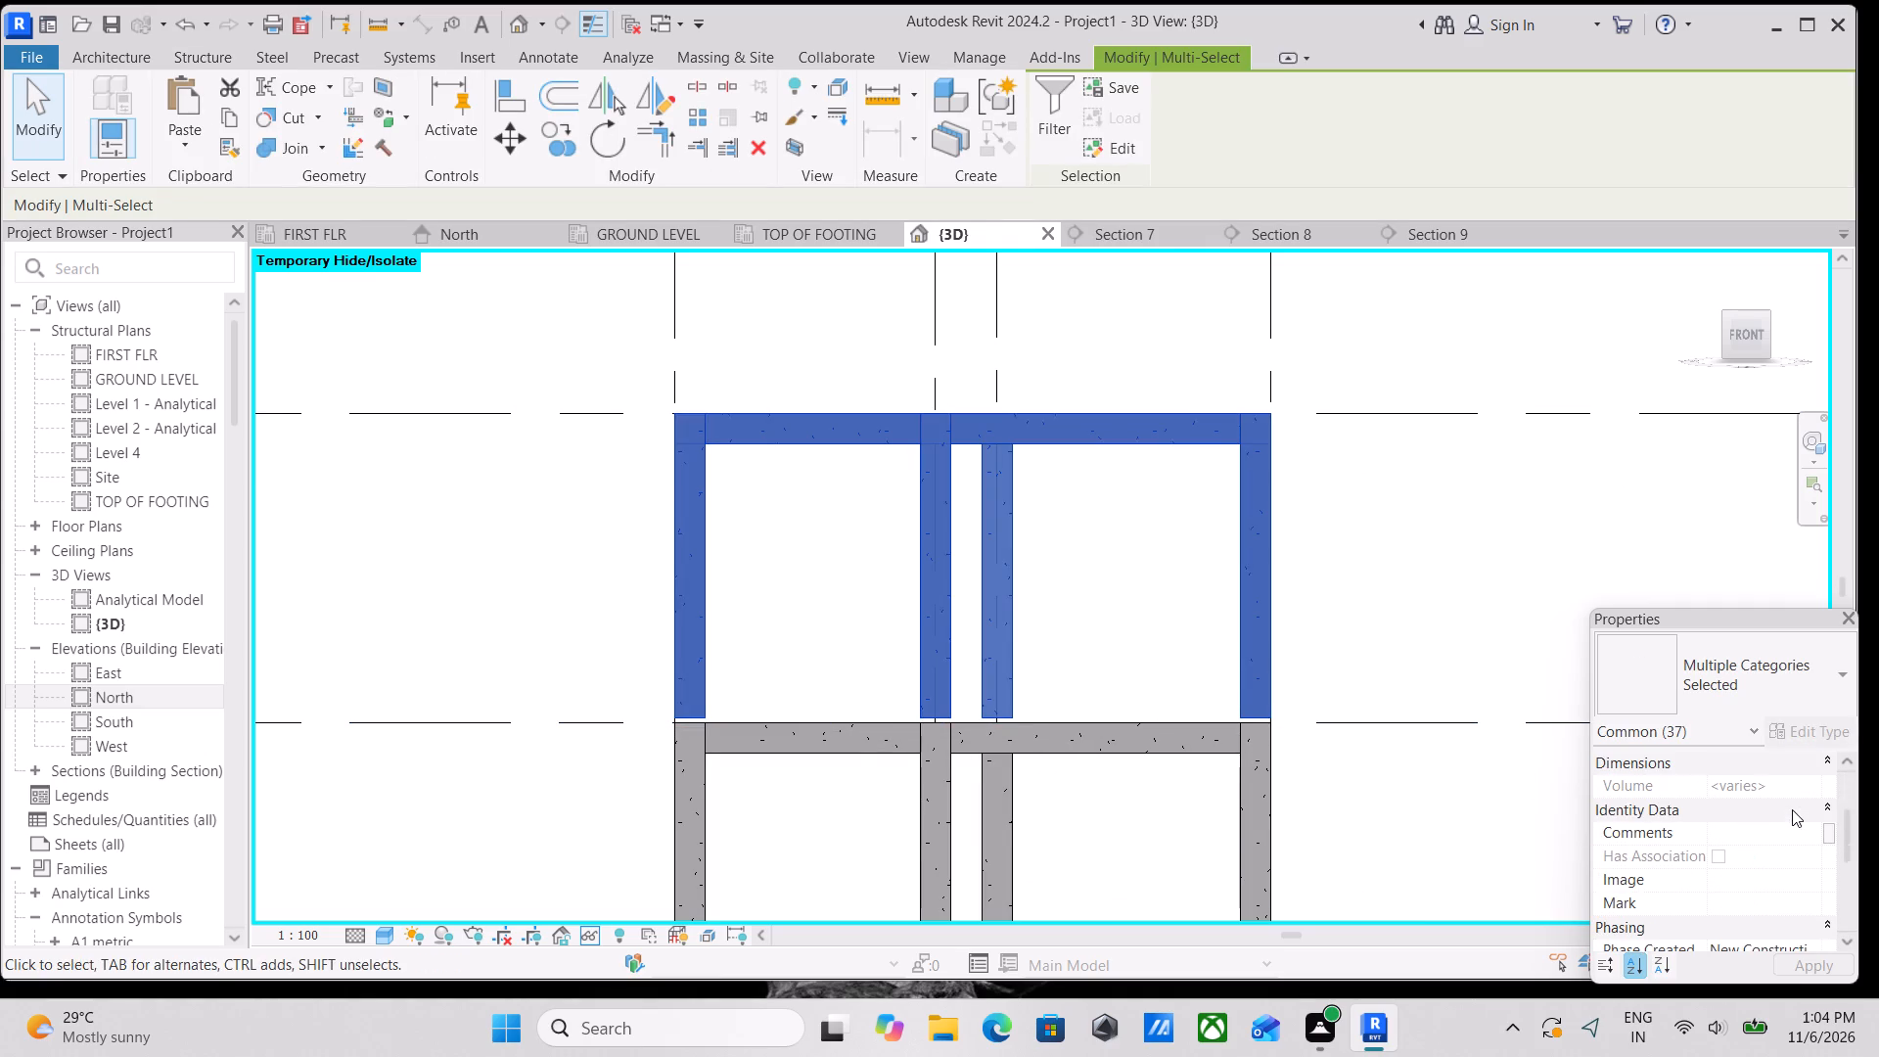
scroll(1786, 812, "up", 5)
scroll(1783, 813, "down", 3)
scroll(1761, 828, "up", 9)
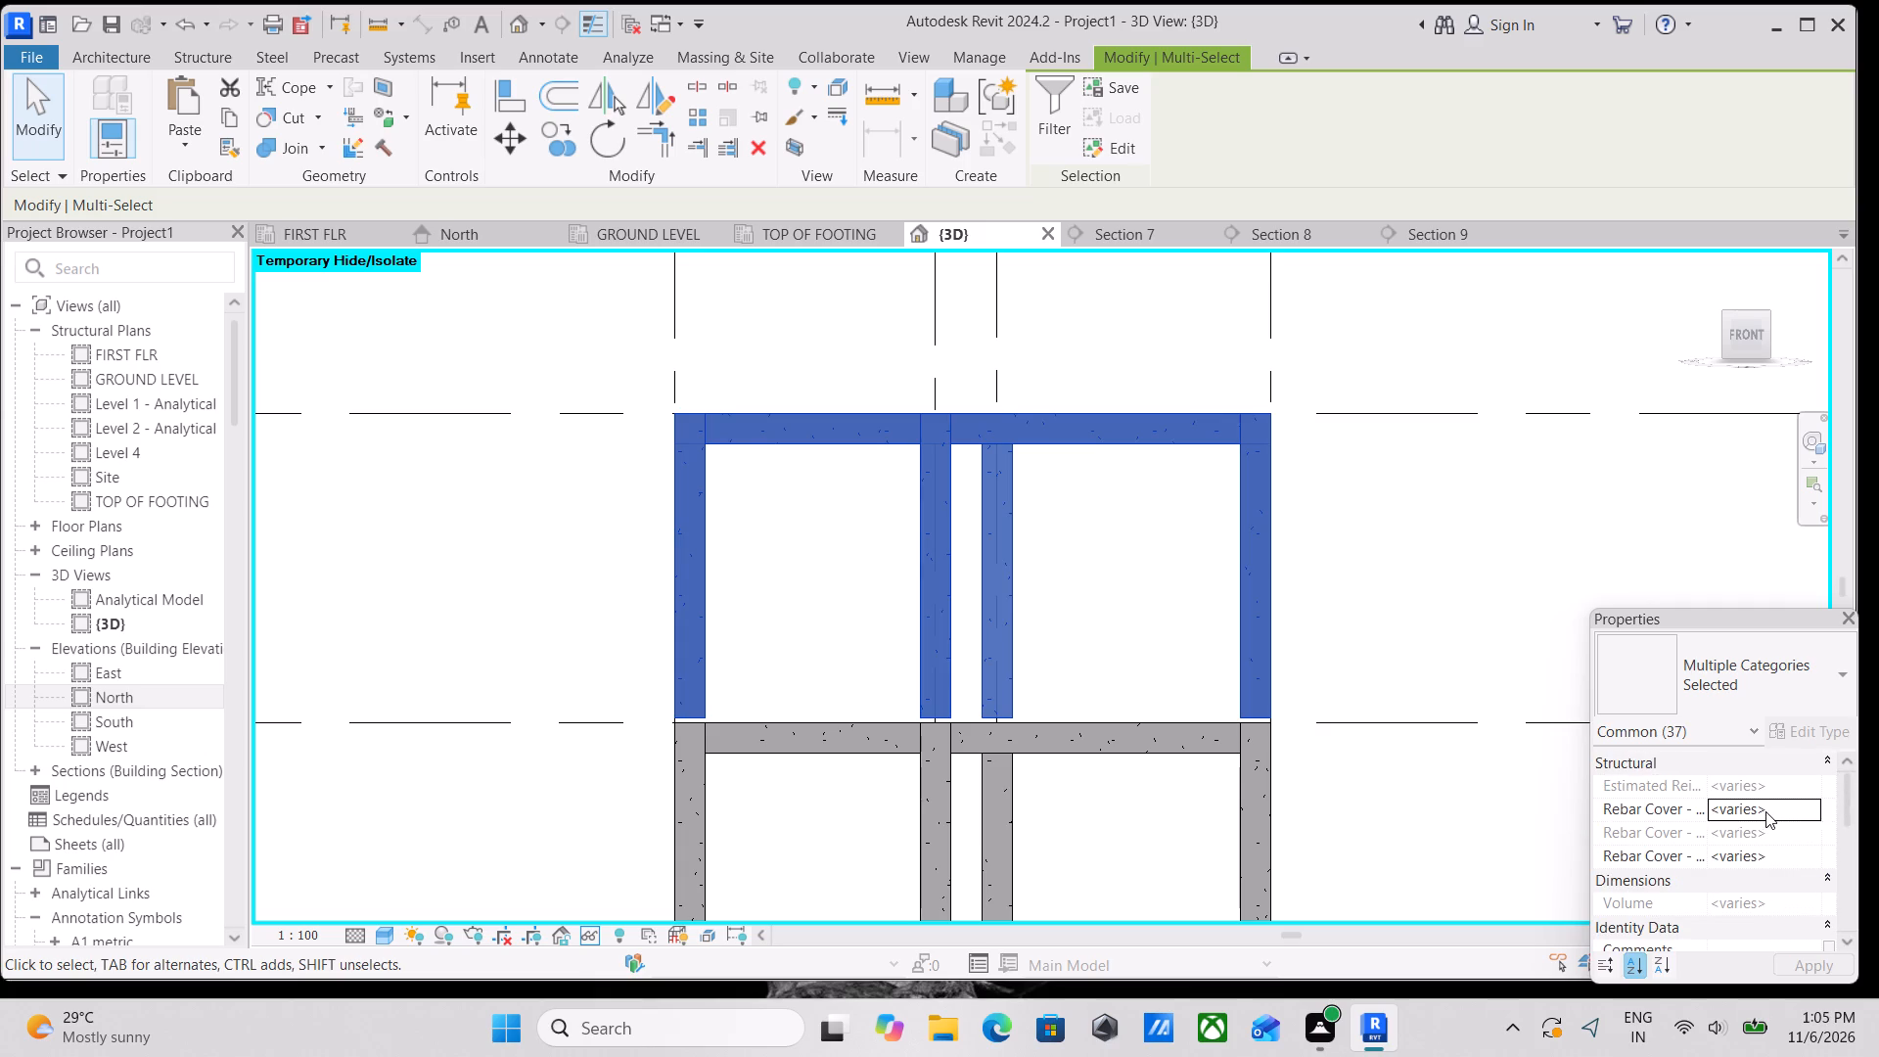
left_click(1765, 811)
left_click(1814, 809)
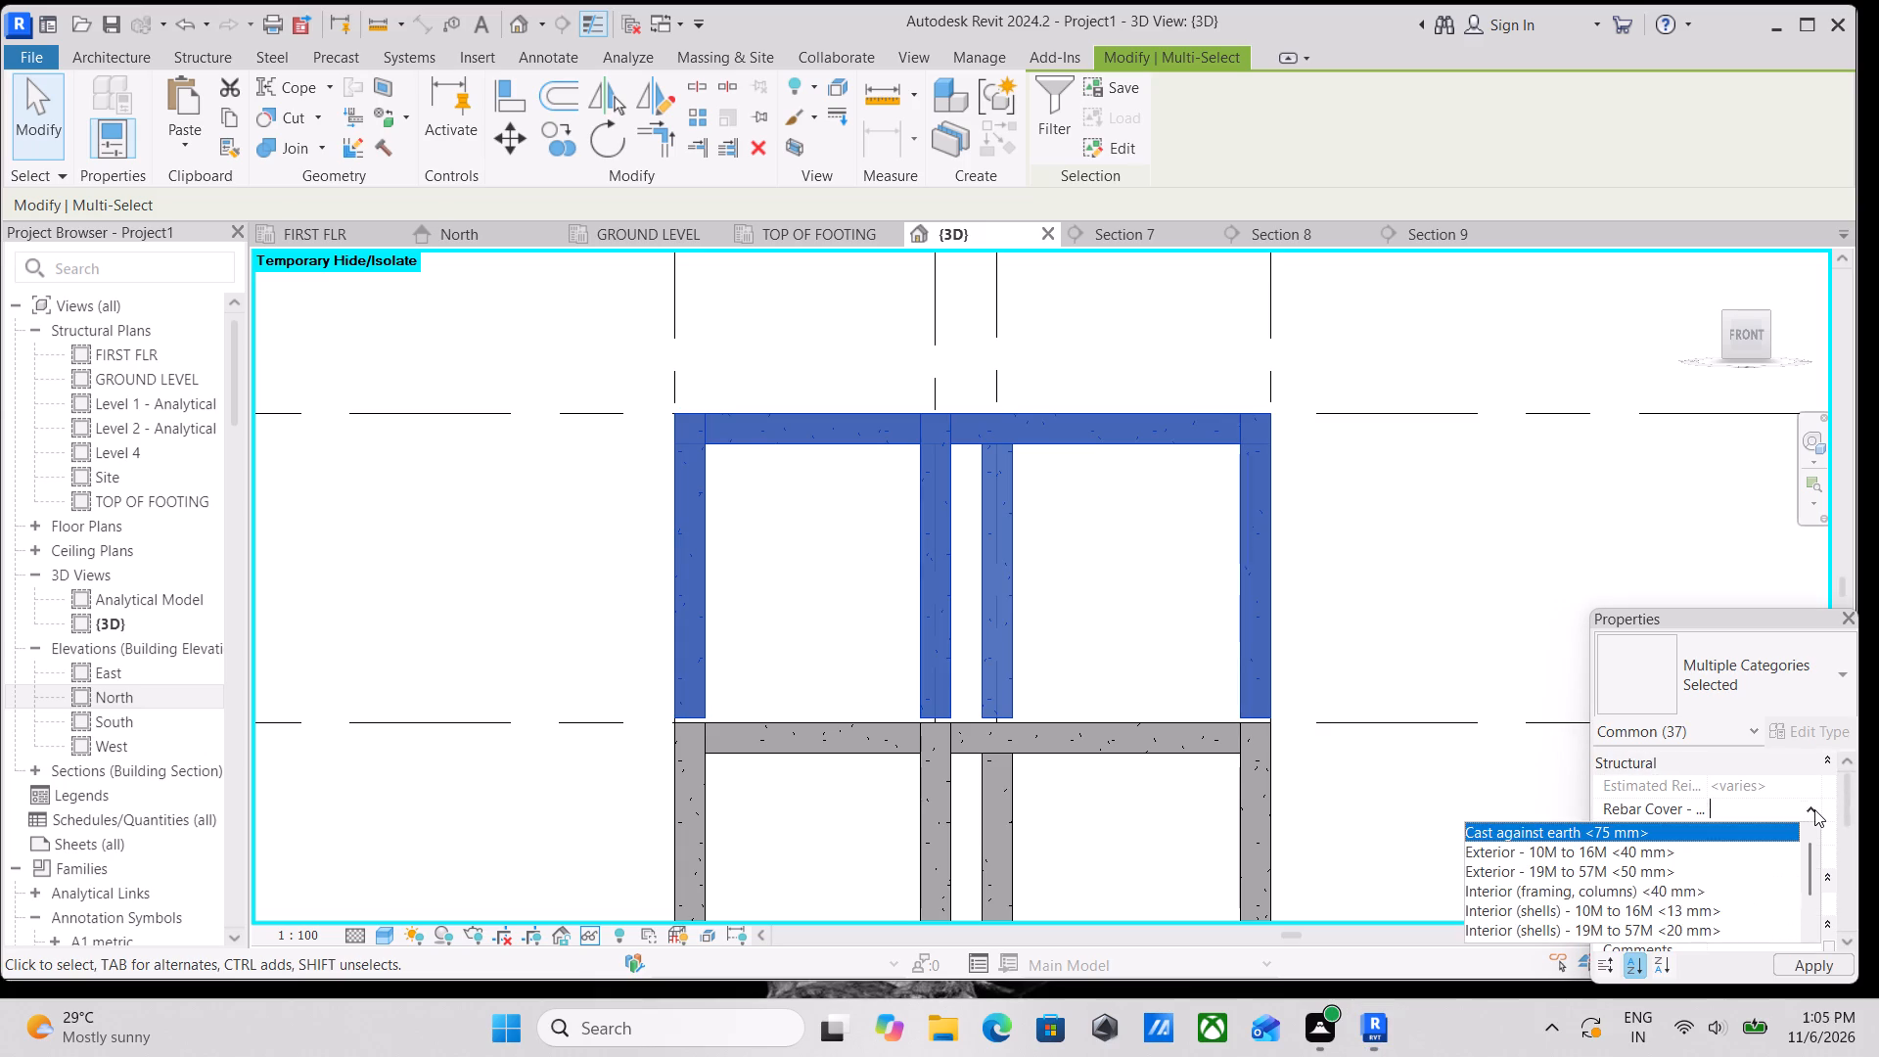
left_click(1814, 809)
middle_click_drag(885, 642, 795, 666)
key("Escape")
Filter the upper-storey selection down to structural columns only and set their base offset from FIRST FLR to 0.
scroll(709, 631, "down", 3)
middle_click_drag(709, 631, 814, 622)
left_click_drag(589, 398, 953, 670)
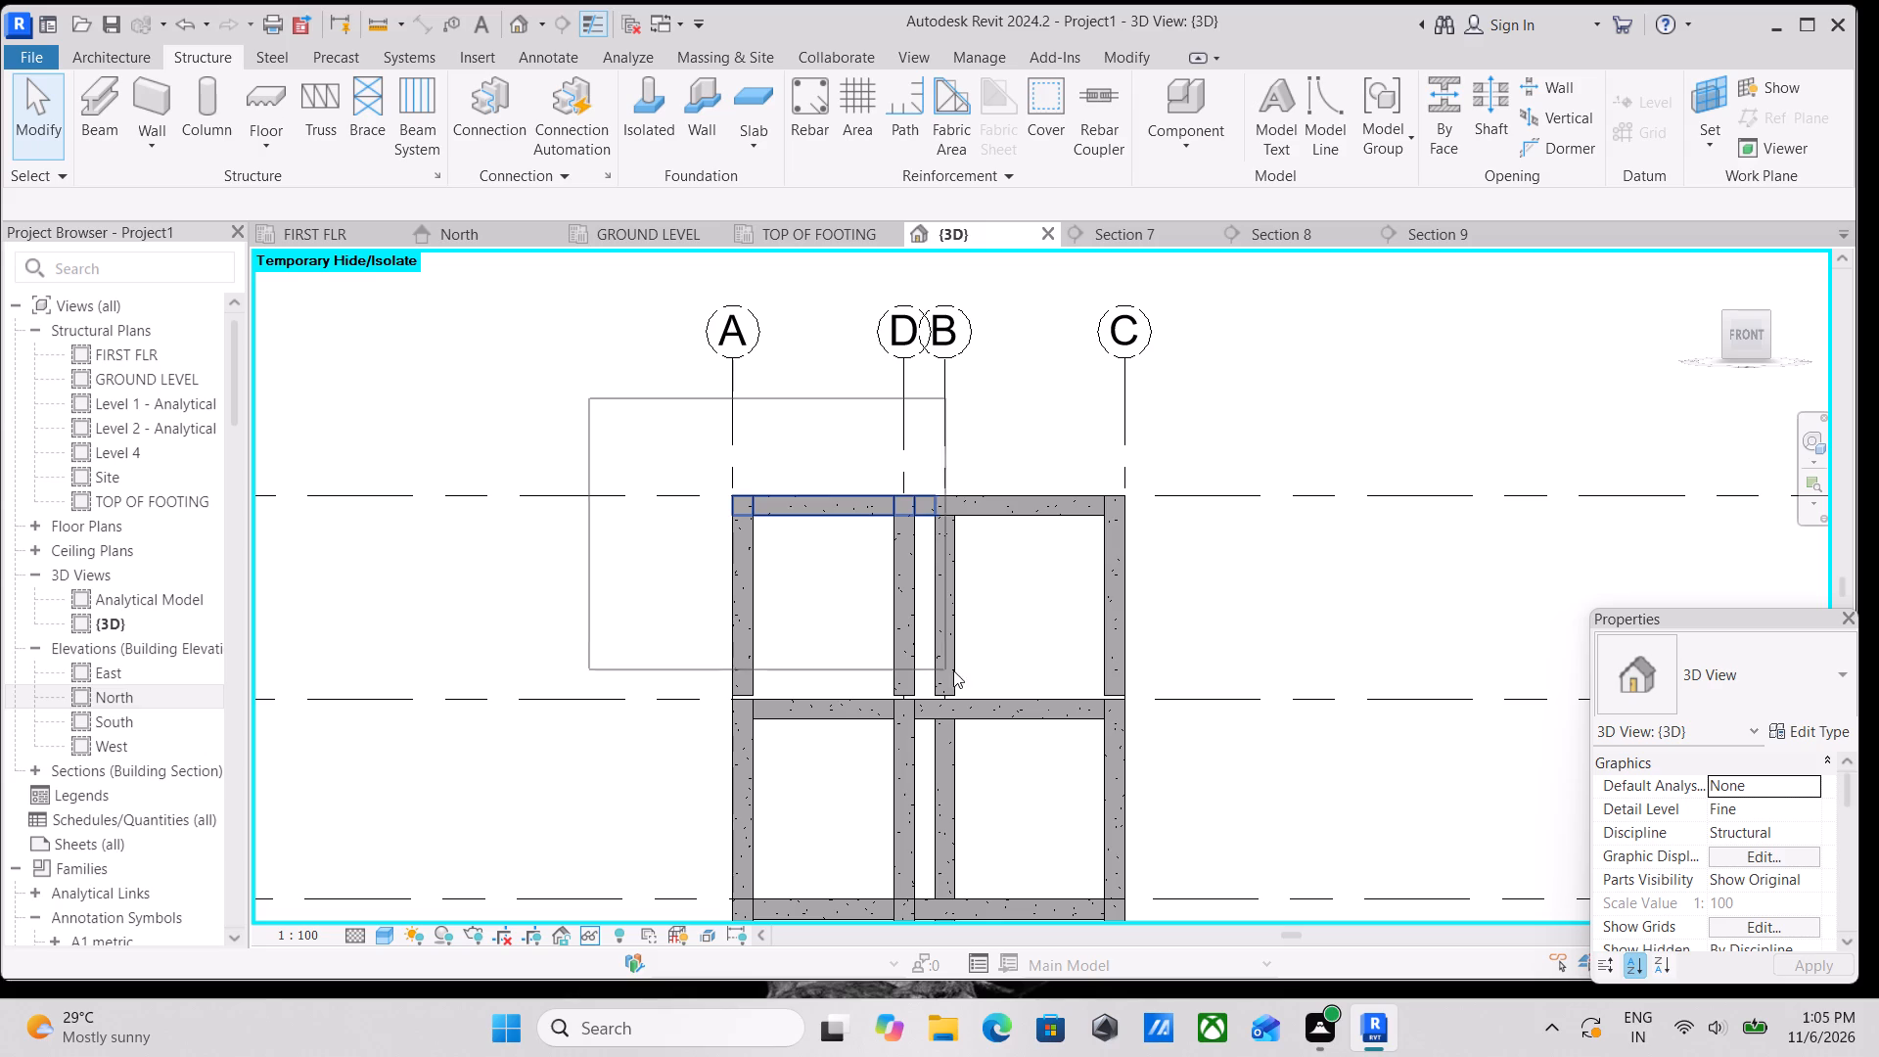
left_click_drag(953, 670, 1185, 700)
left_click(1043, 131)
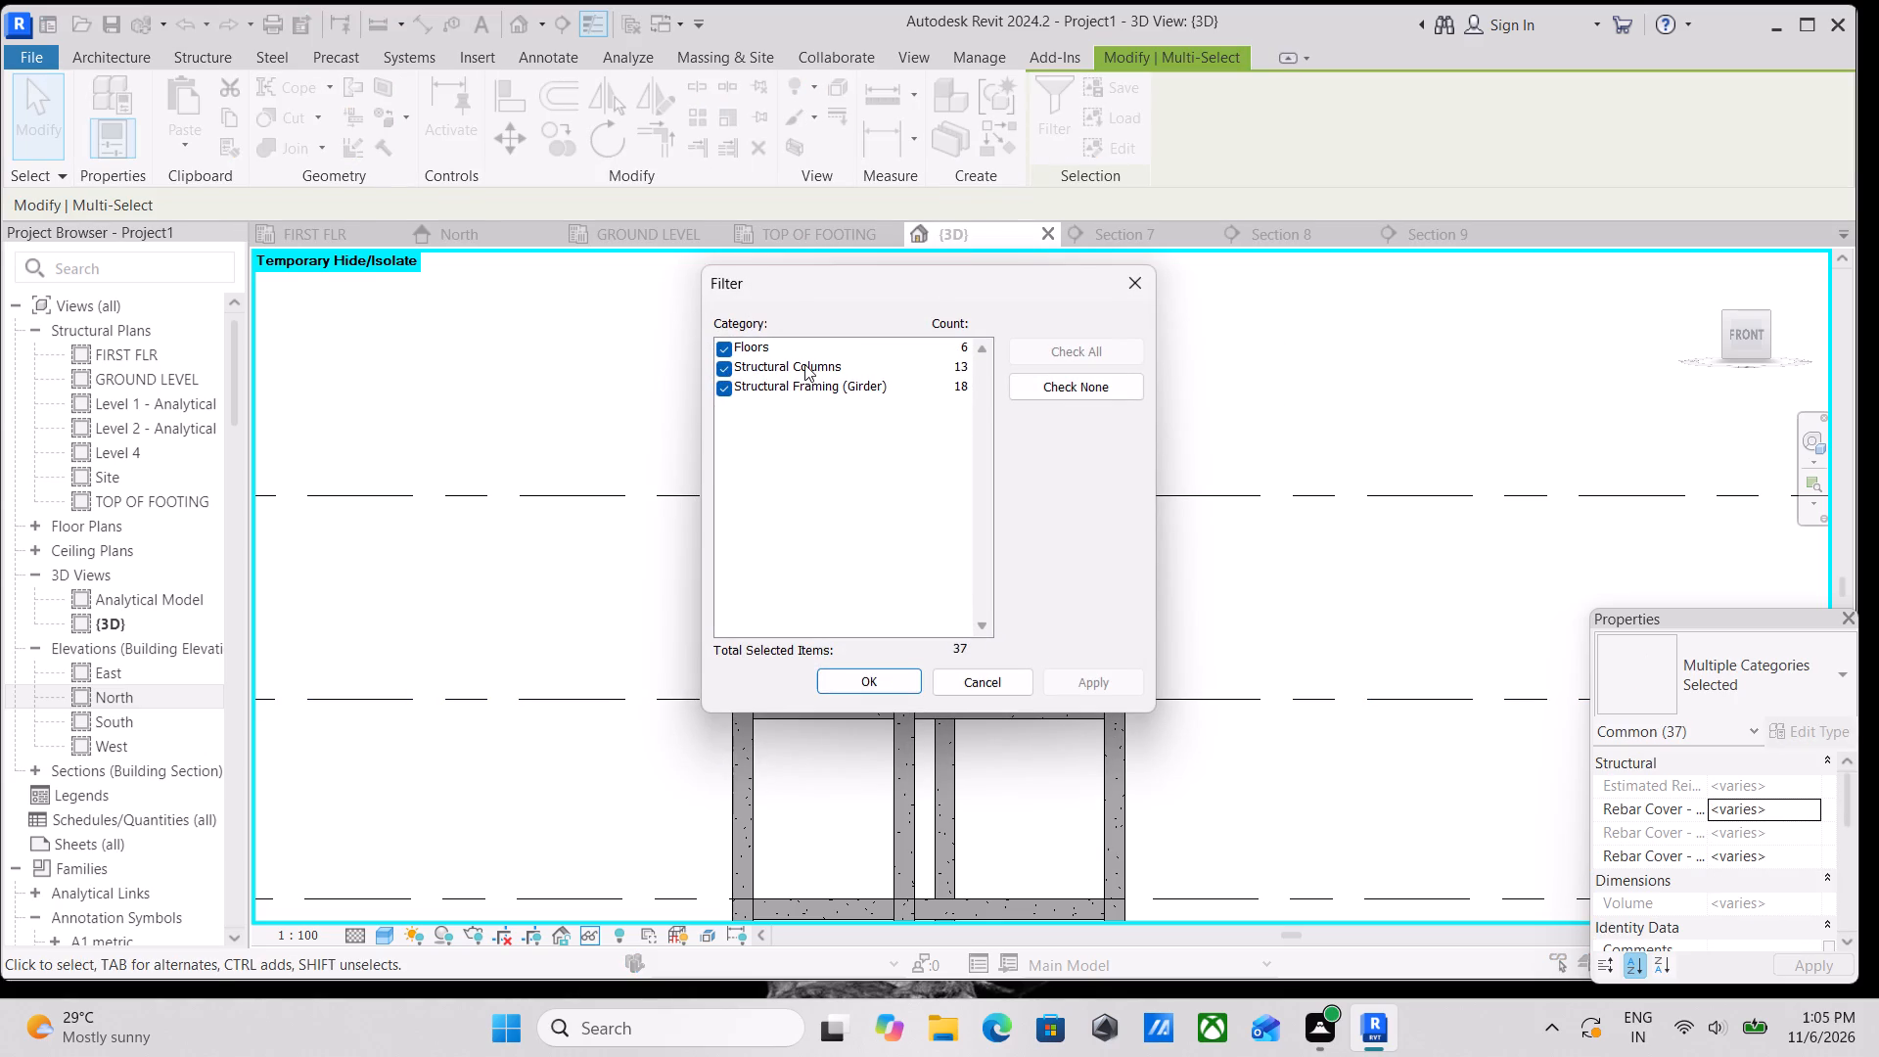
left_click(723, 341)
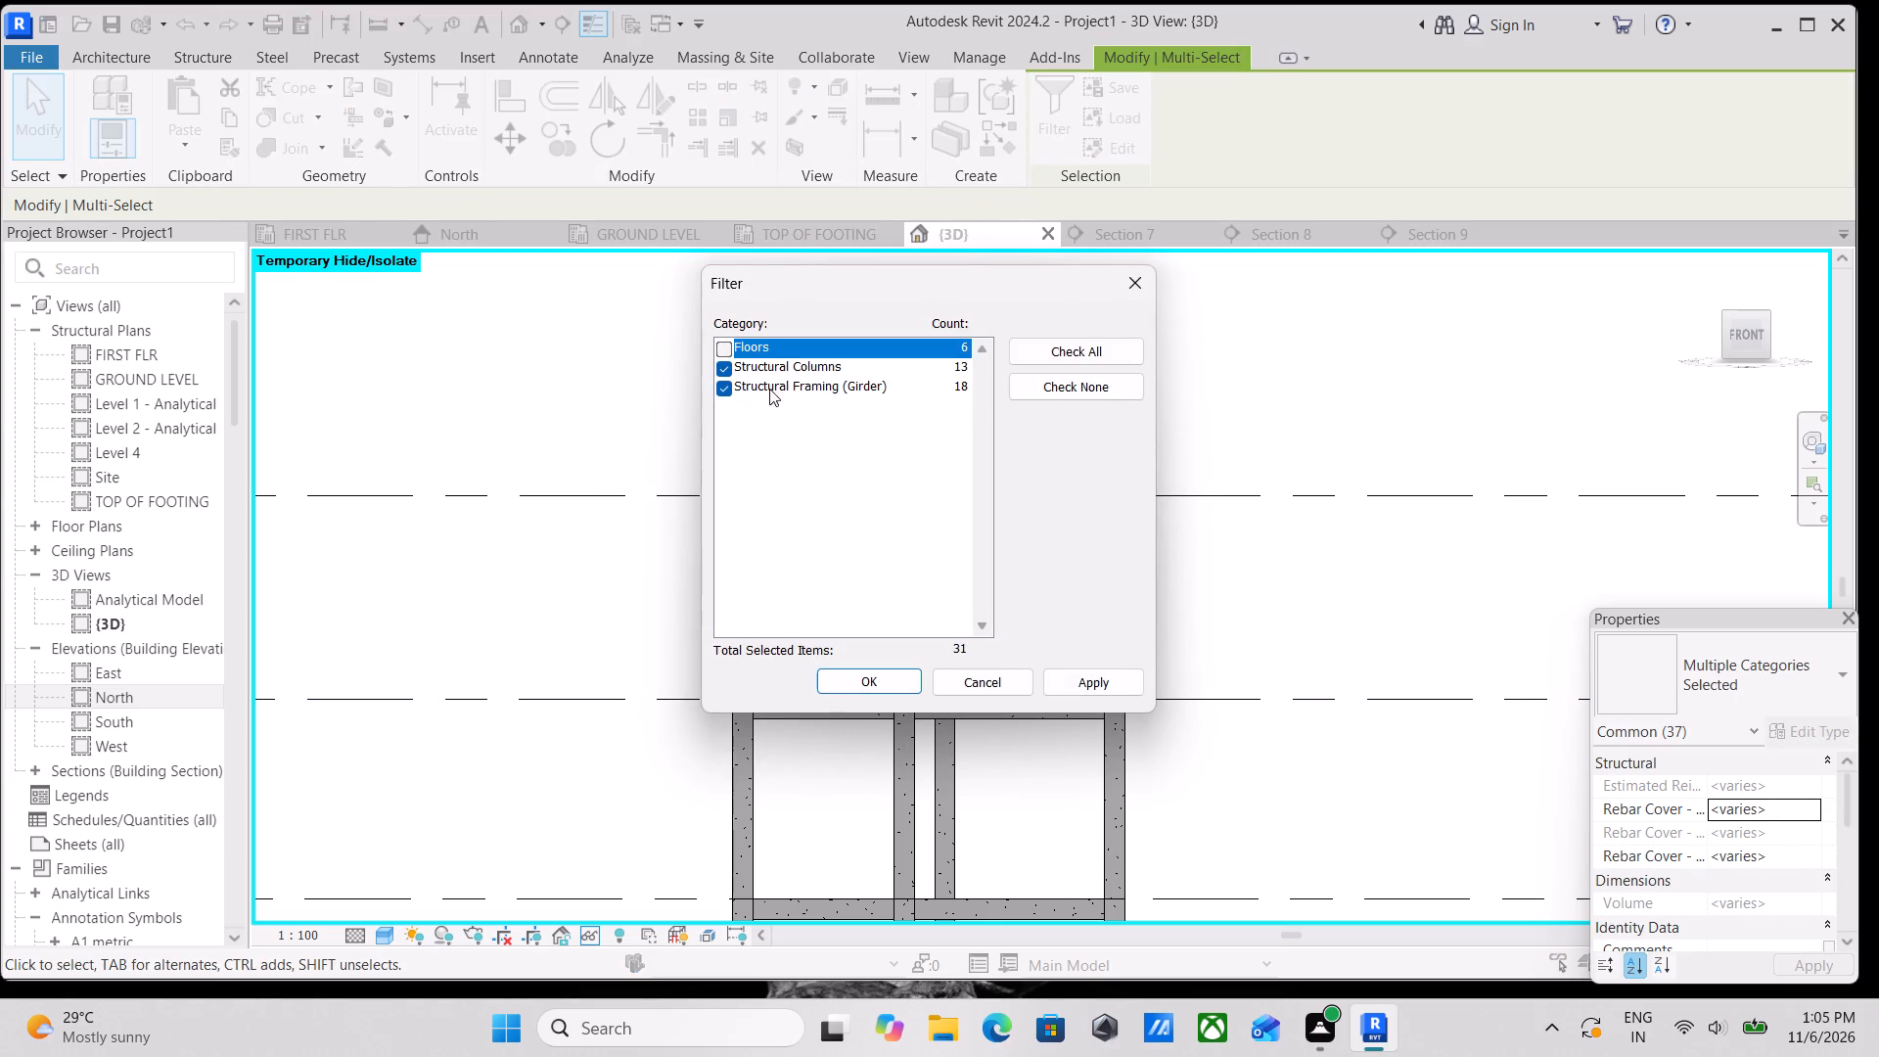
left_click(727, 383)
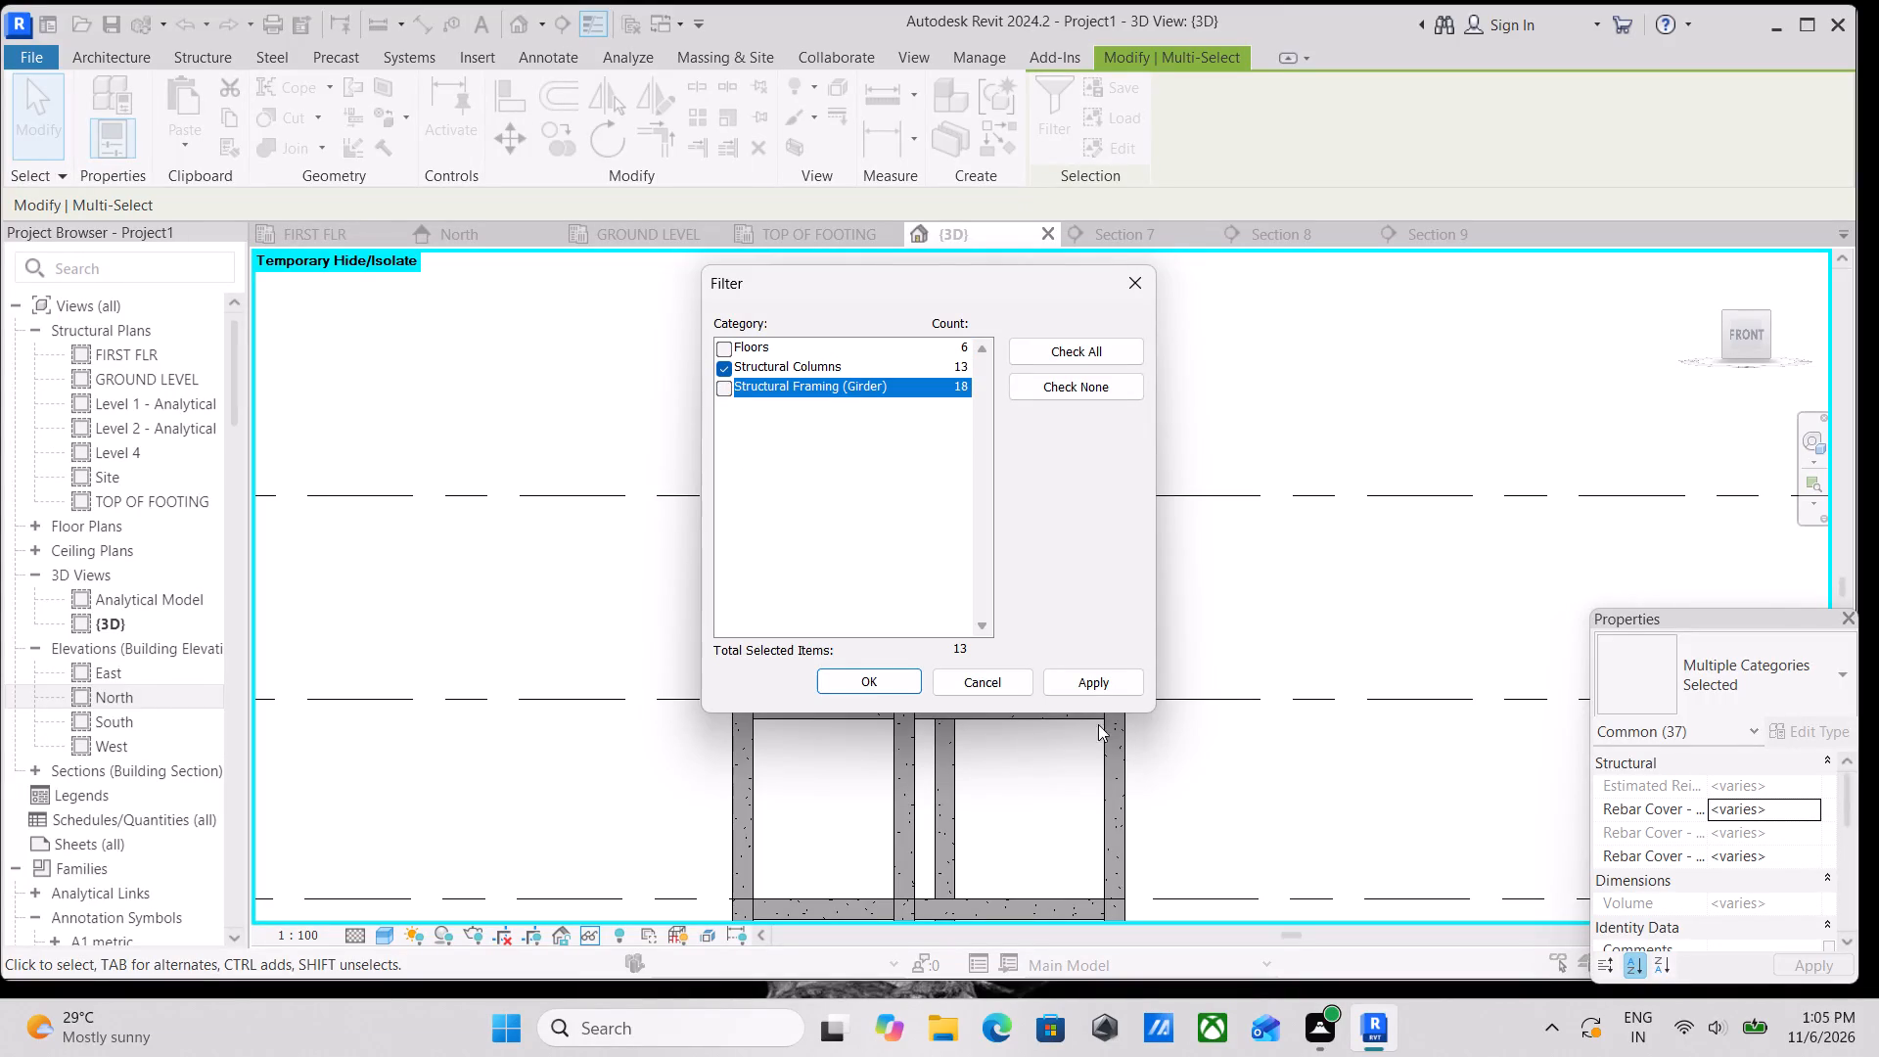
left_click(1115, 675)
left_click(860, 677)
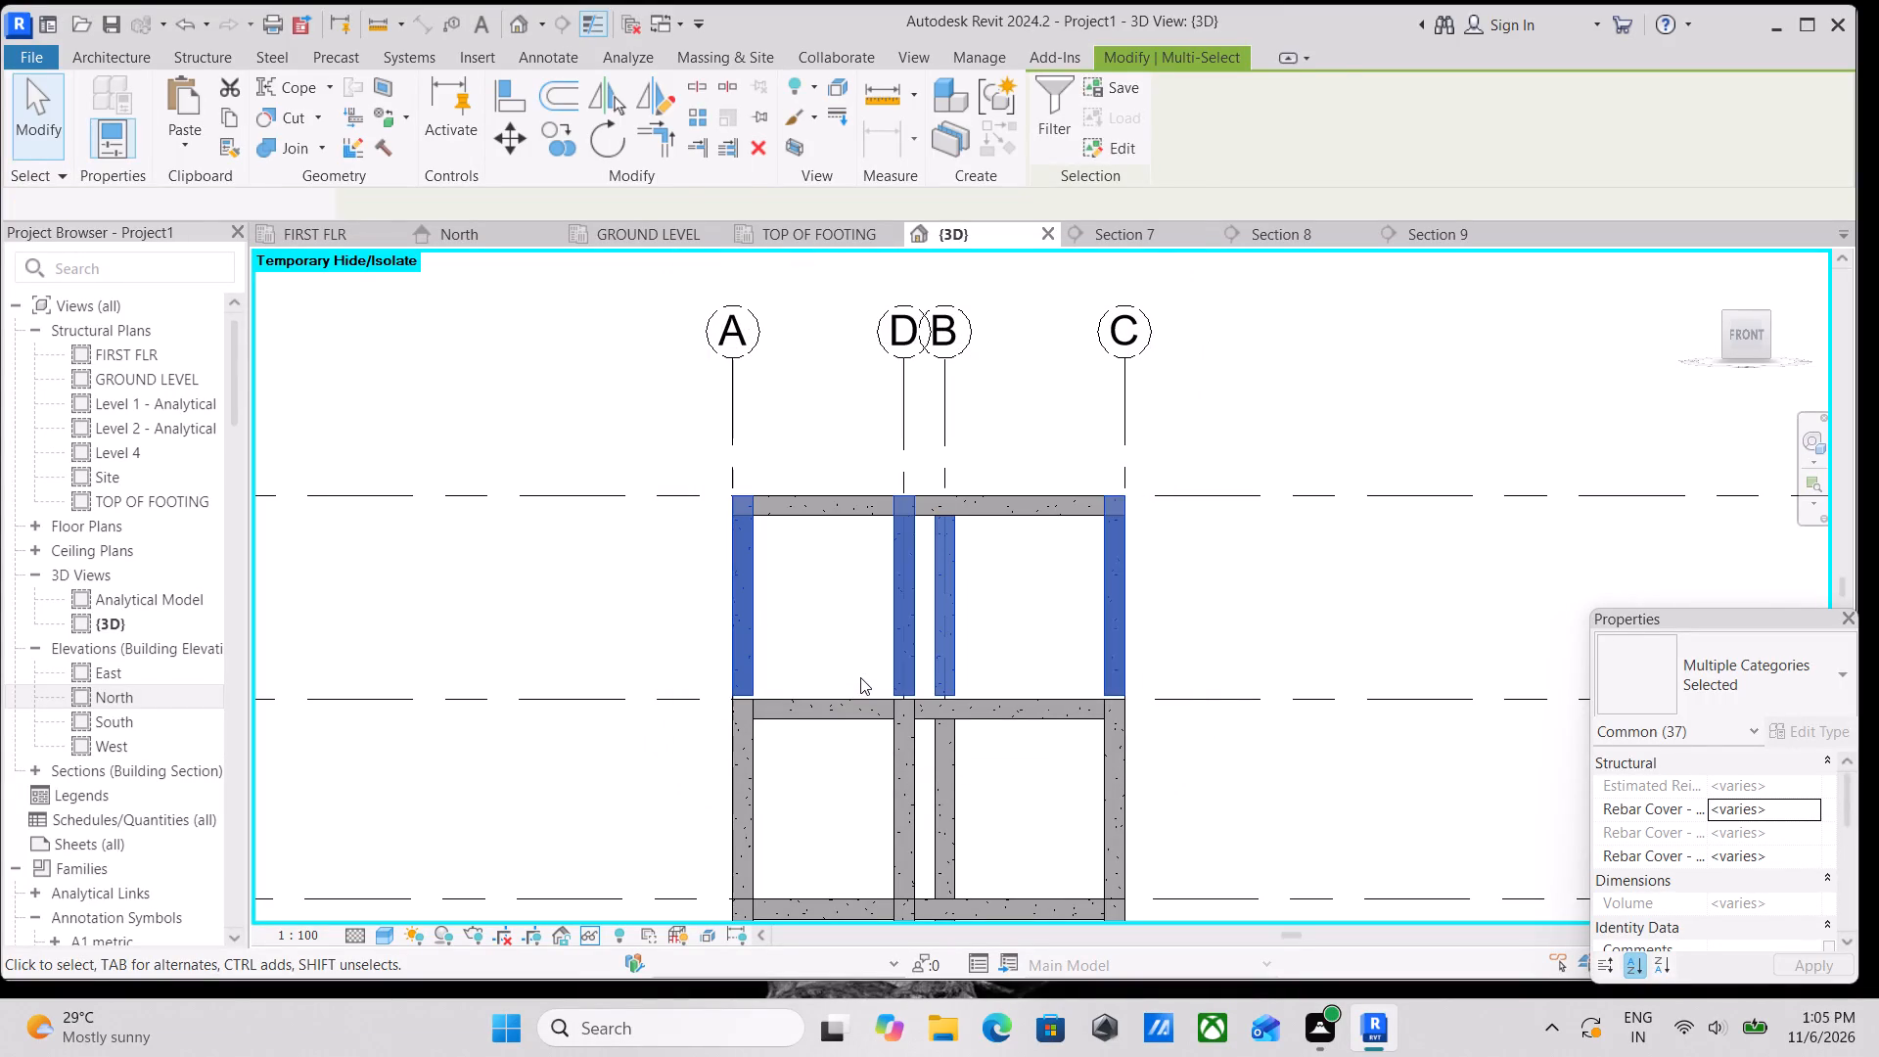
left_click(1761, 806)
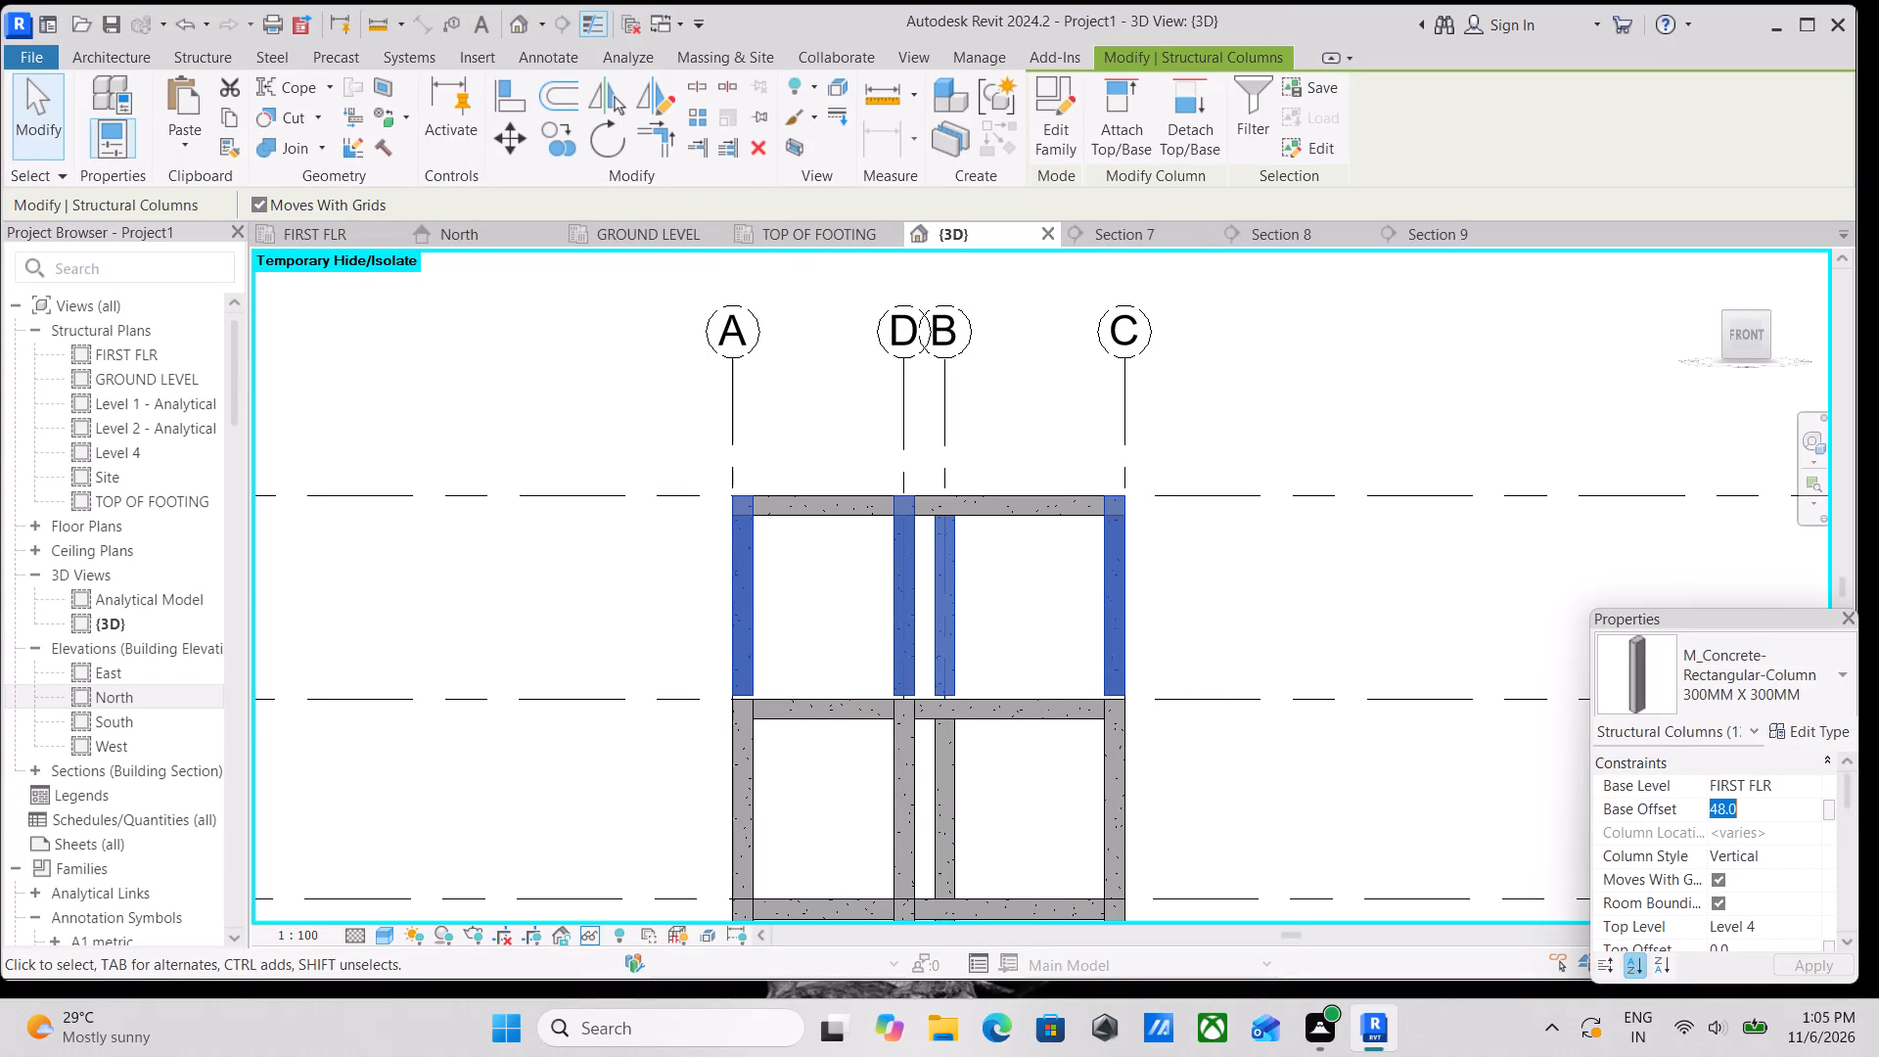
key("0")
key("Return")
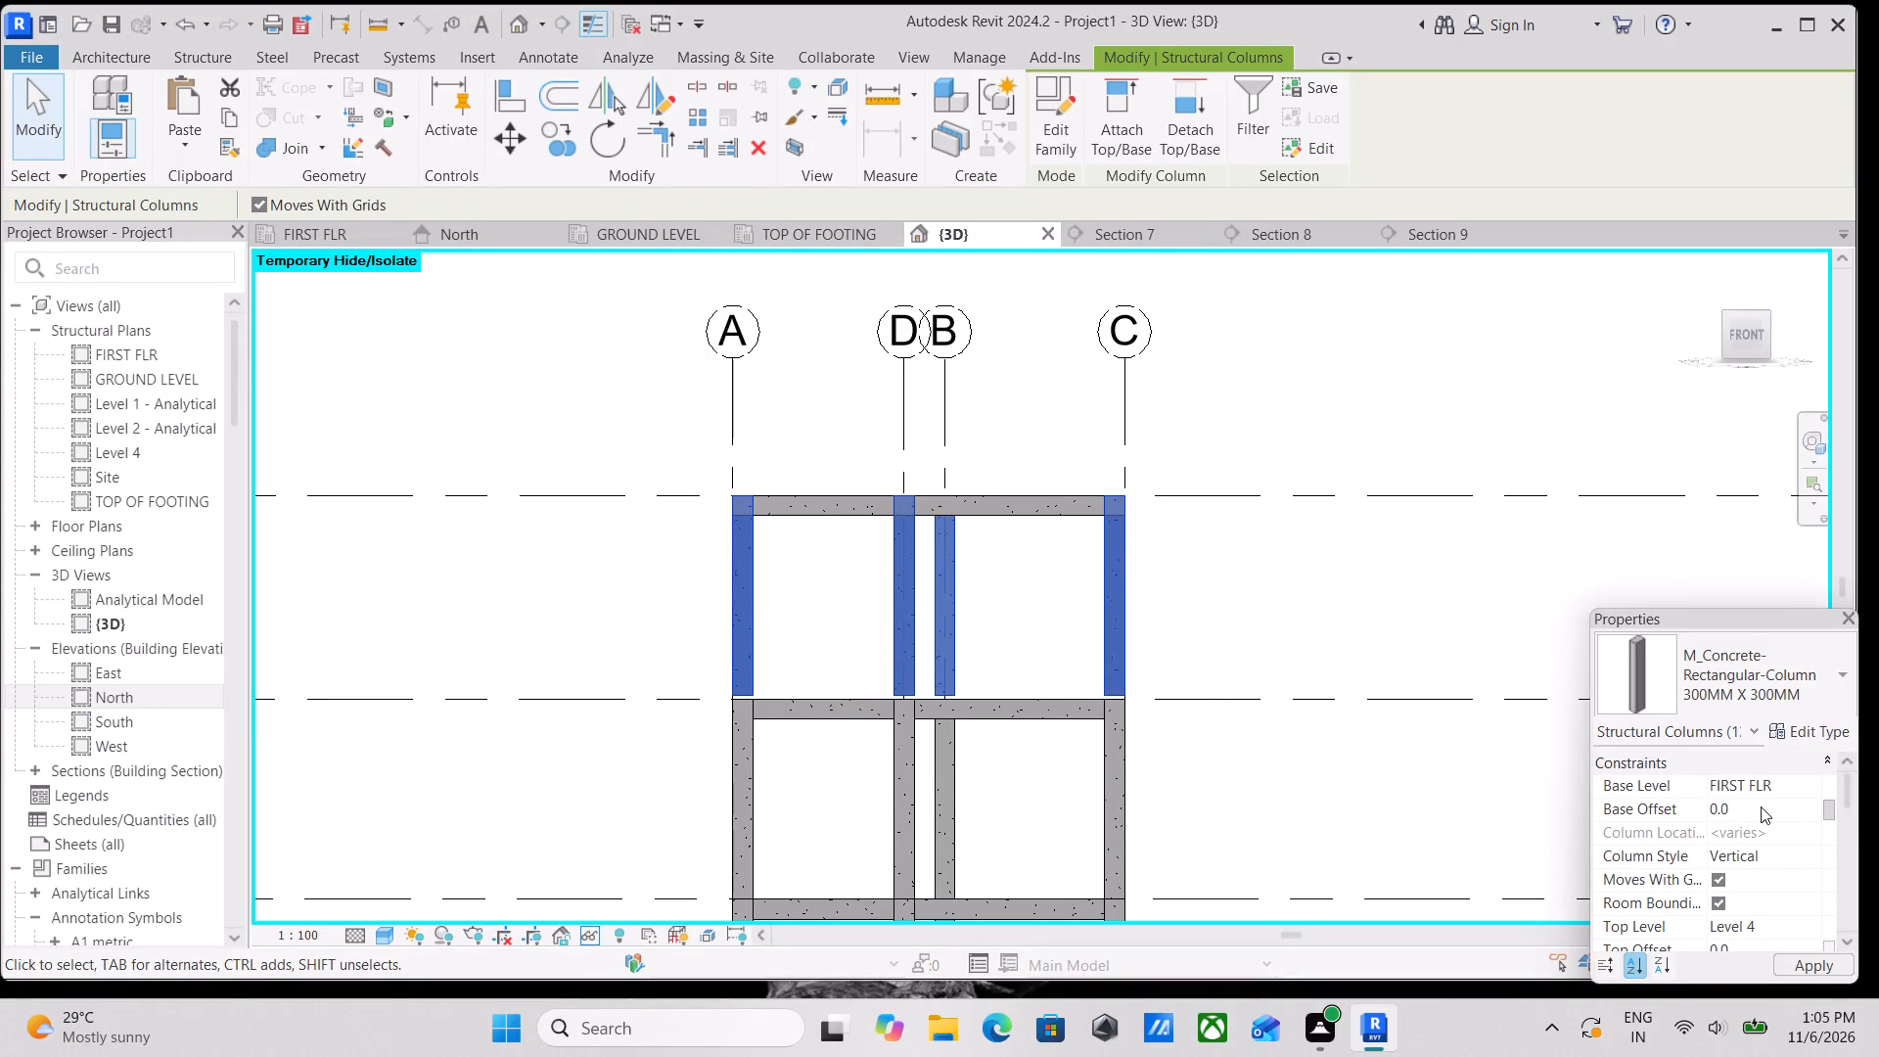
scroll(986, 743, "up", 1)
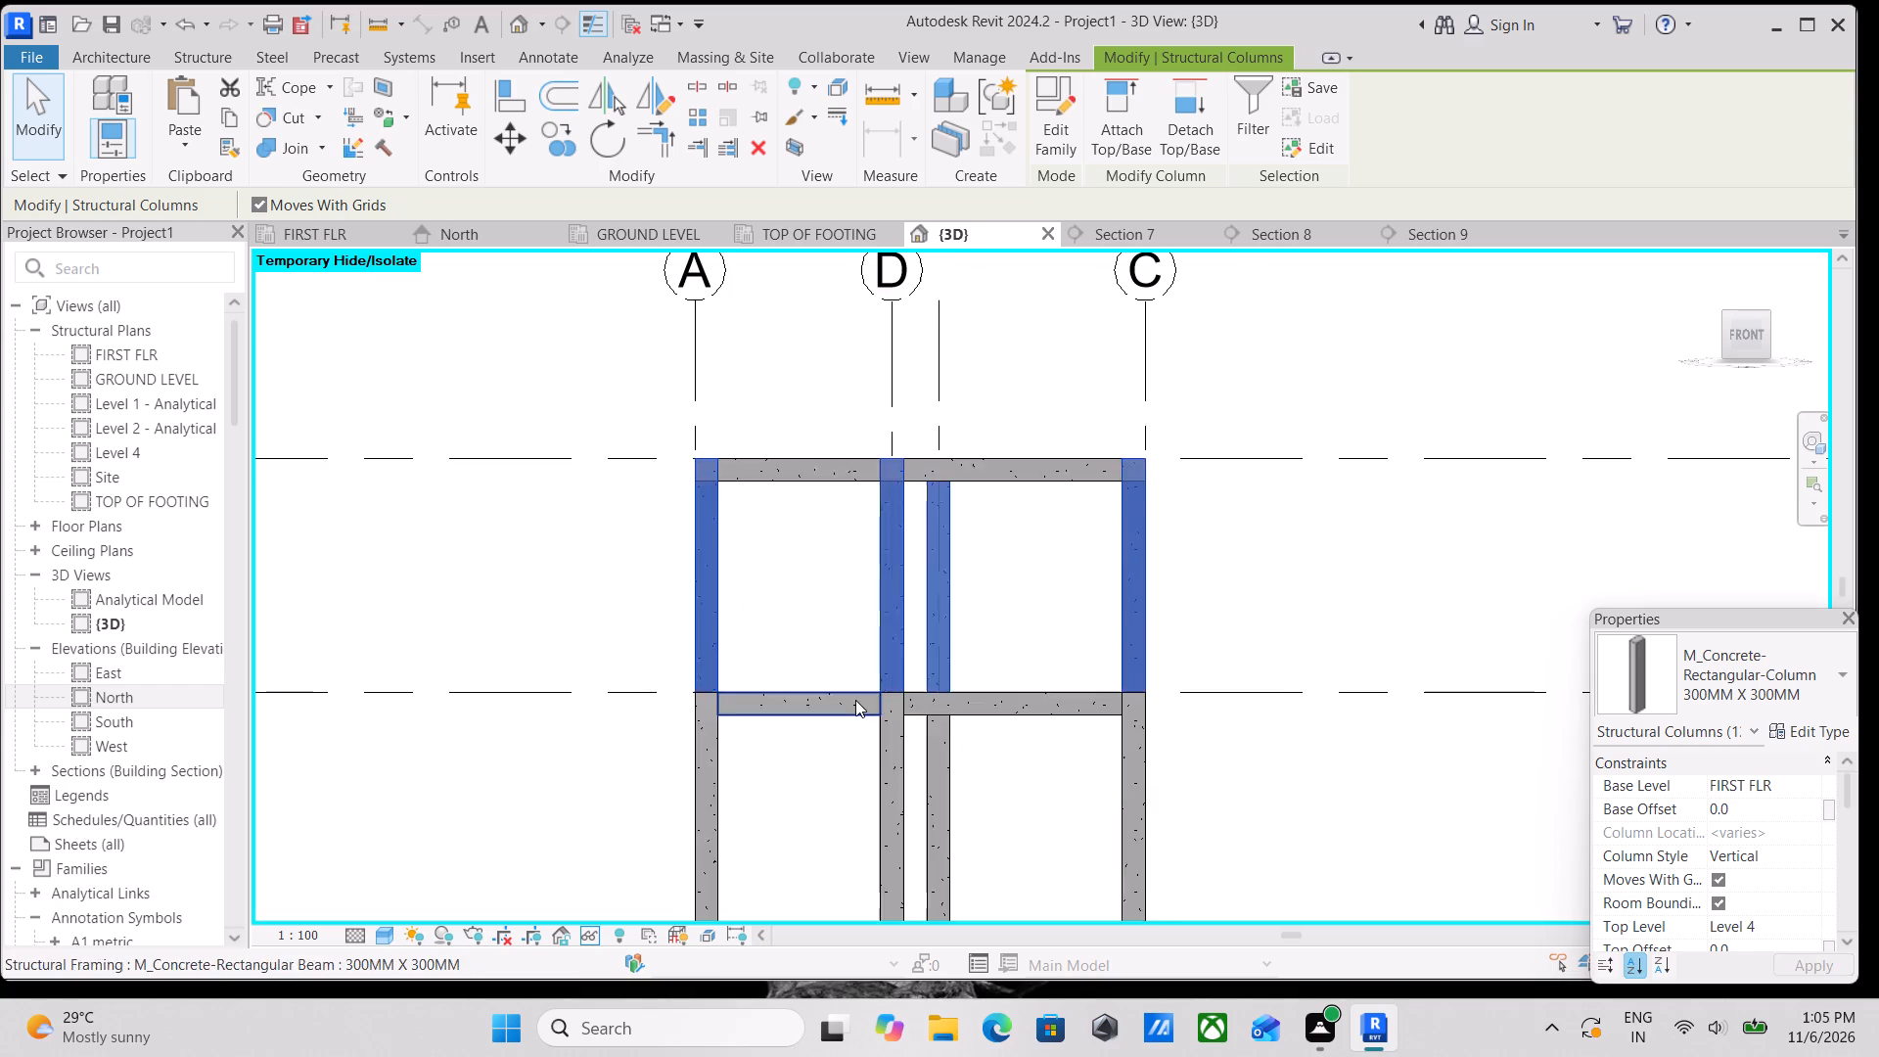
middle_click_drag(856, 706, 883, 818)
key("Escape")
Examine the GROUND LEVEL plan briefly and the whole frame with its upper storey from several 3D angles.
scroll(1005, 681, "down", 2)
middle_click_drag(1006, 681, 1005, 722)
left_click(659, 237)
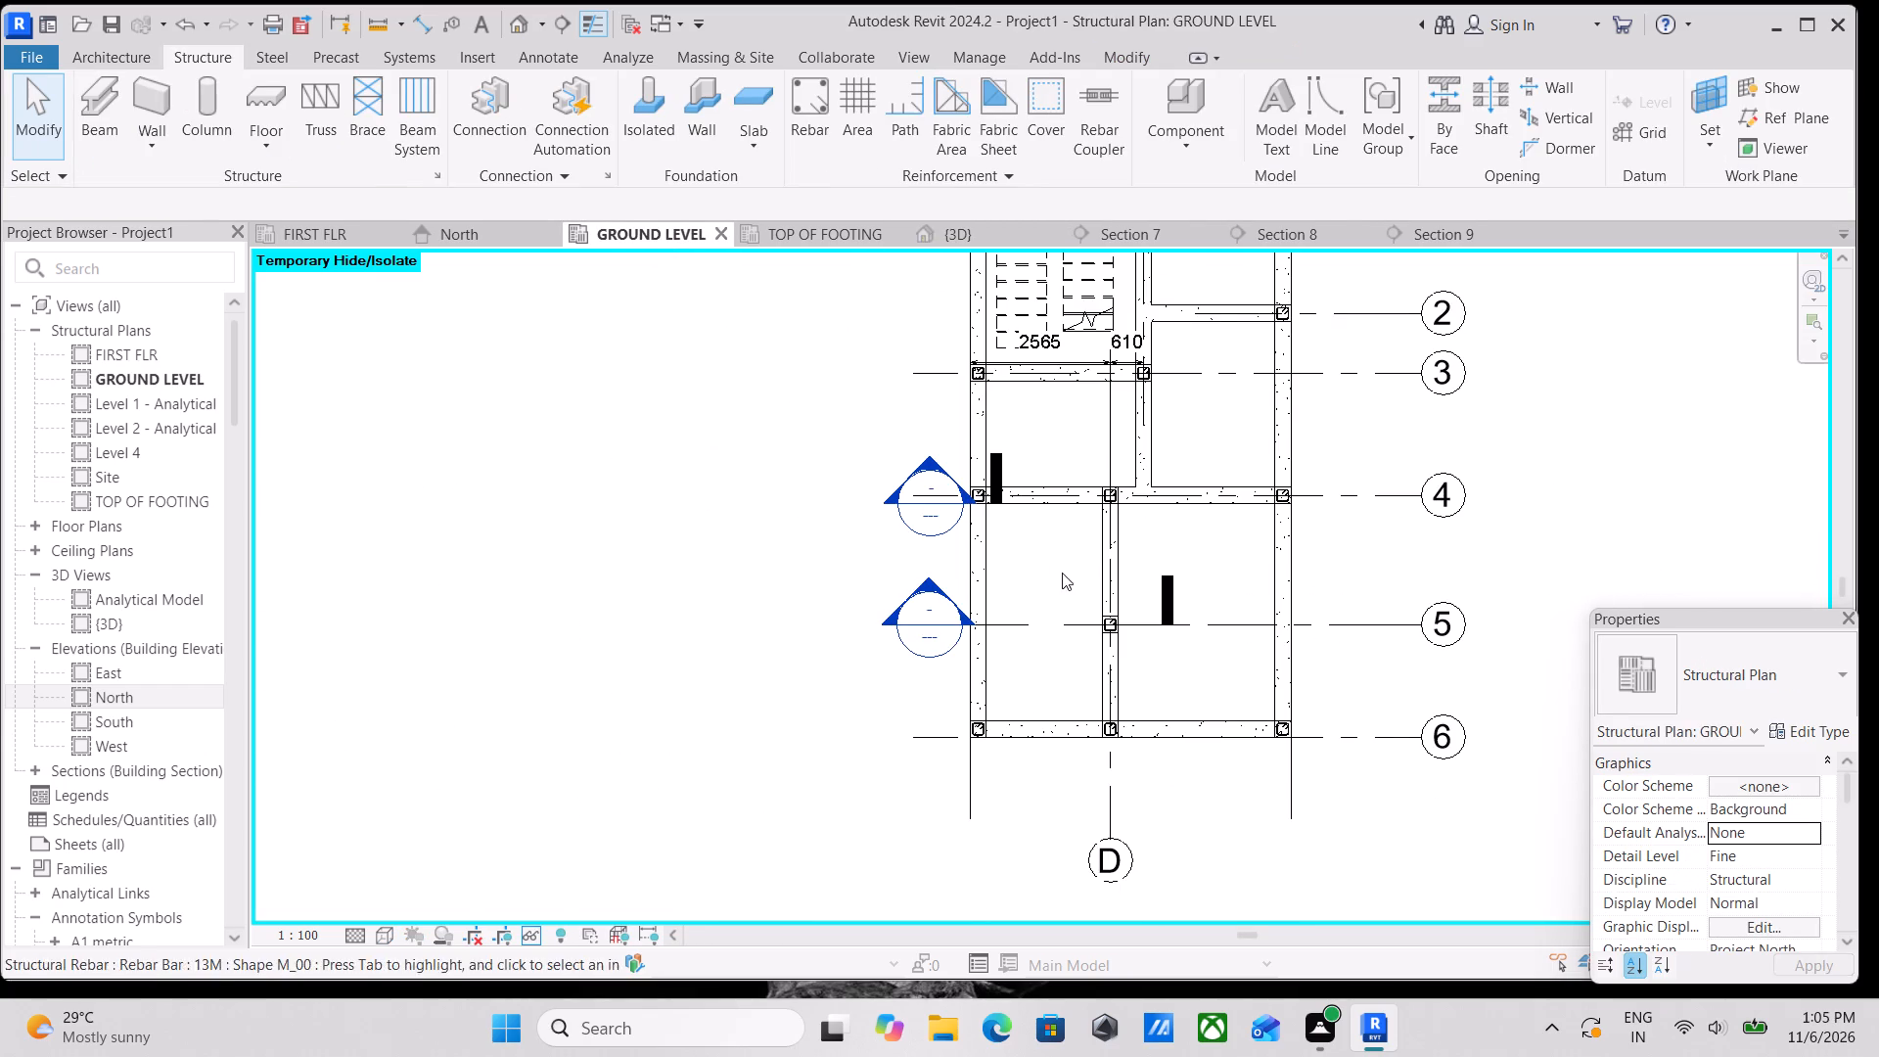
left_click(948, 230)
scroll(1030, 629, "down", 1)
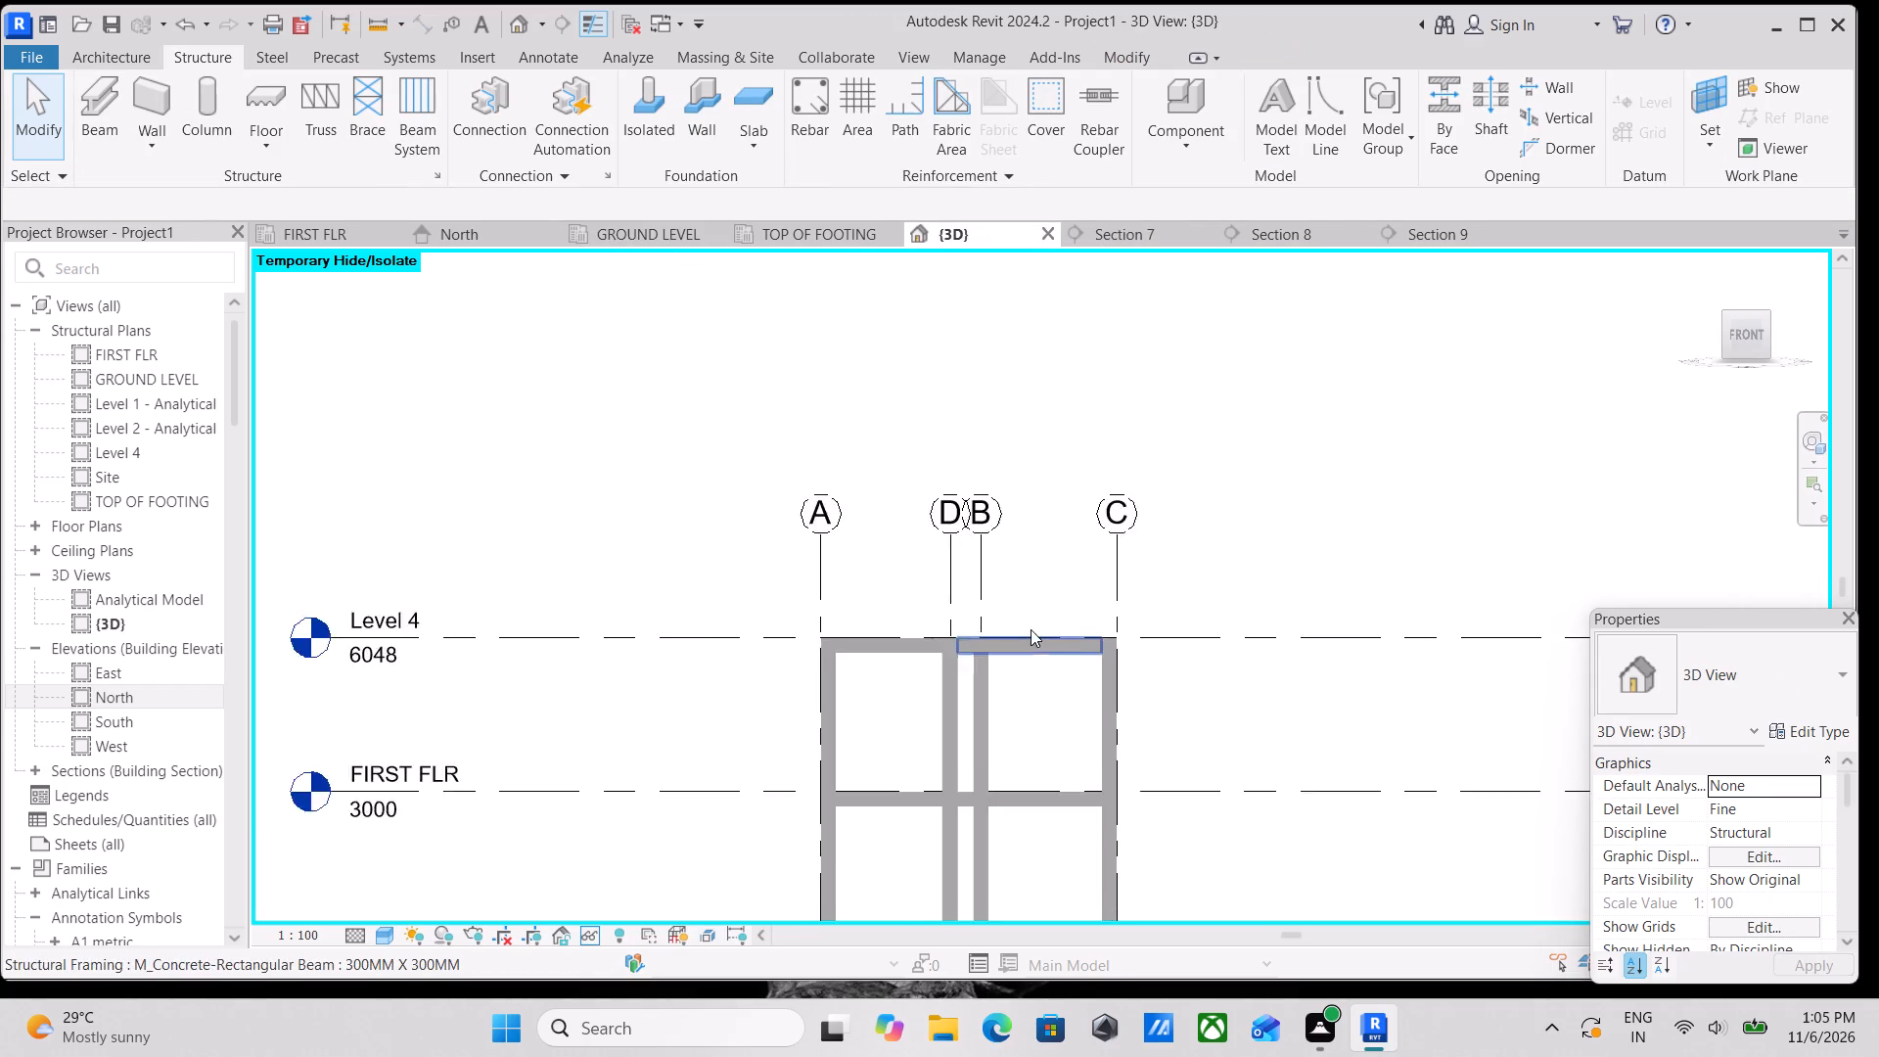
scroll(1031, 629, "down", 1)
scroll(1097, 752, "down", 1)
middle_click_drag(1097, 752, 865, 834, "shift")
middle_click_drag(1194, 765, 1119, 692)
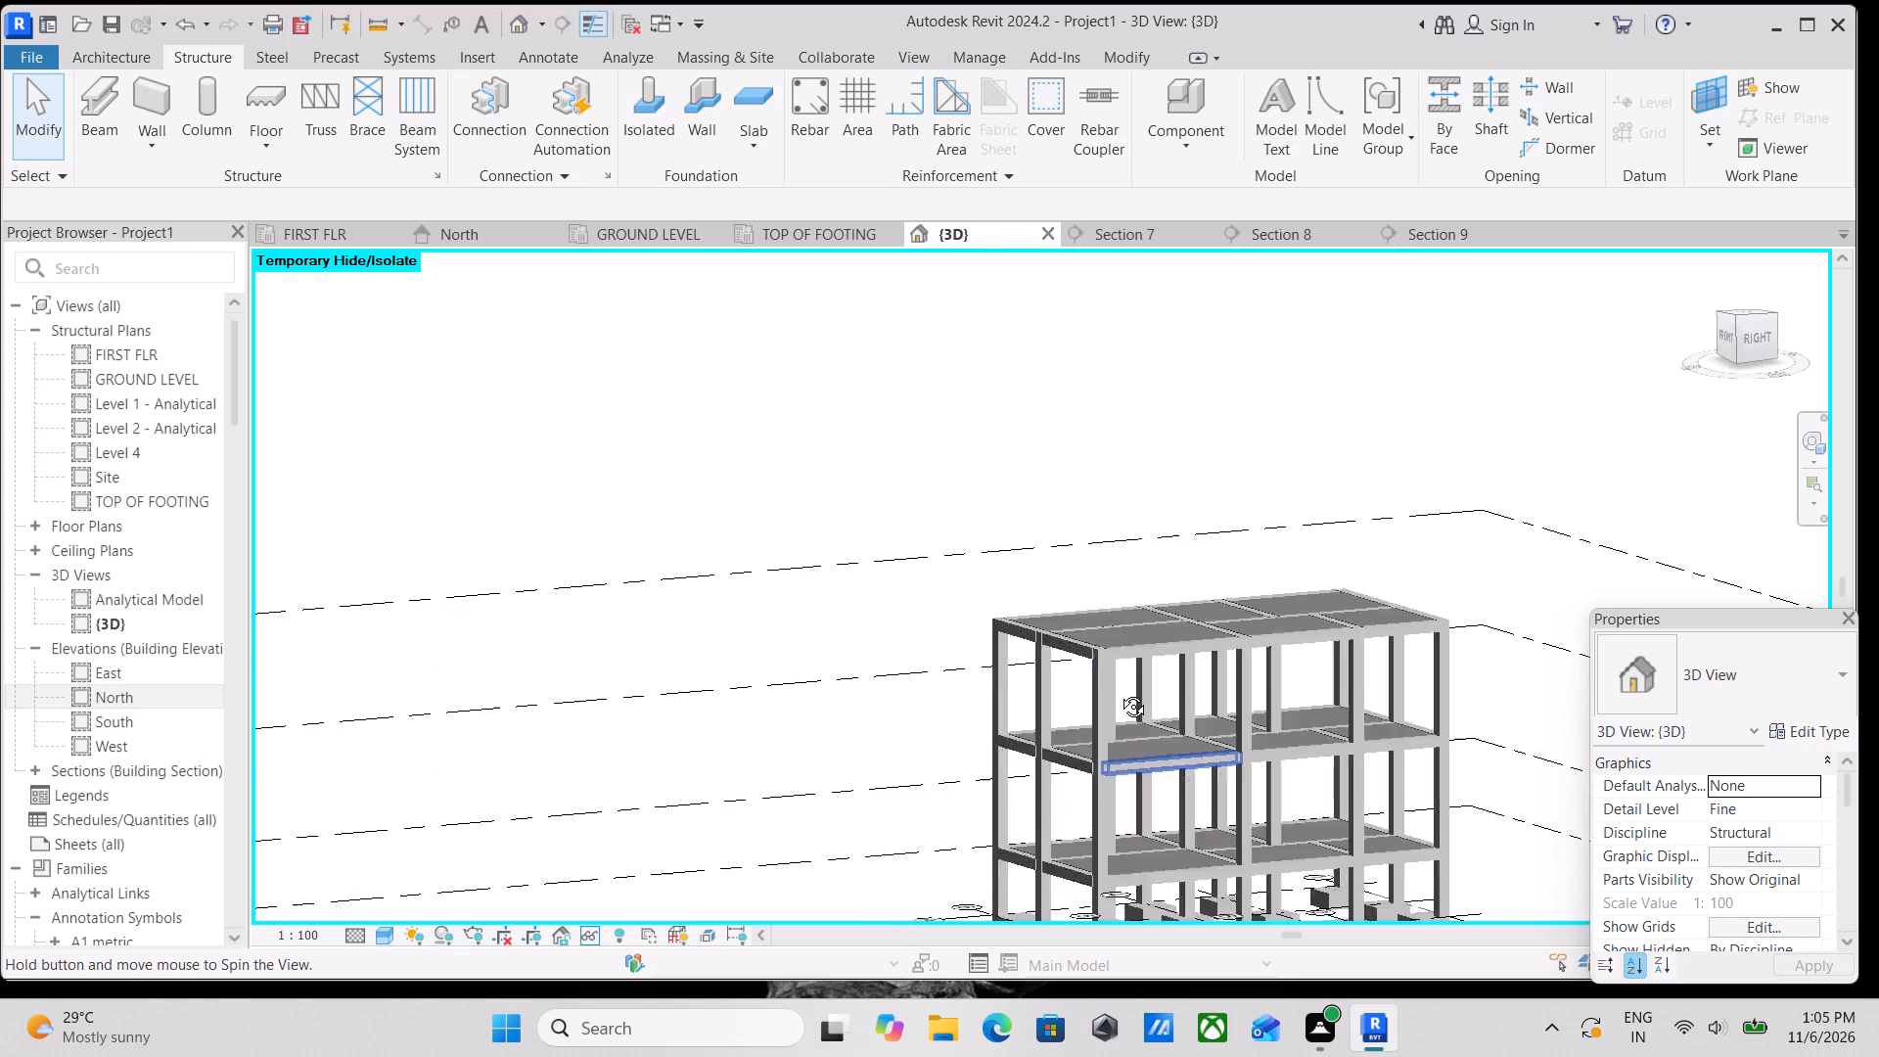
middle_click_drag(1119, 692, 1324, 907)
middle_click_drag(1094, 786, 1242, 837)
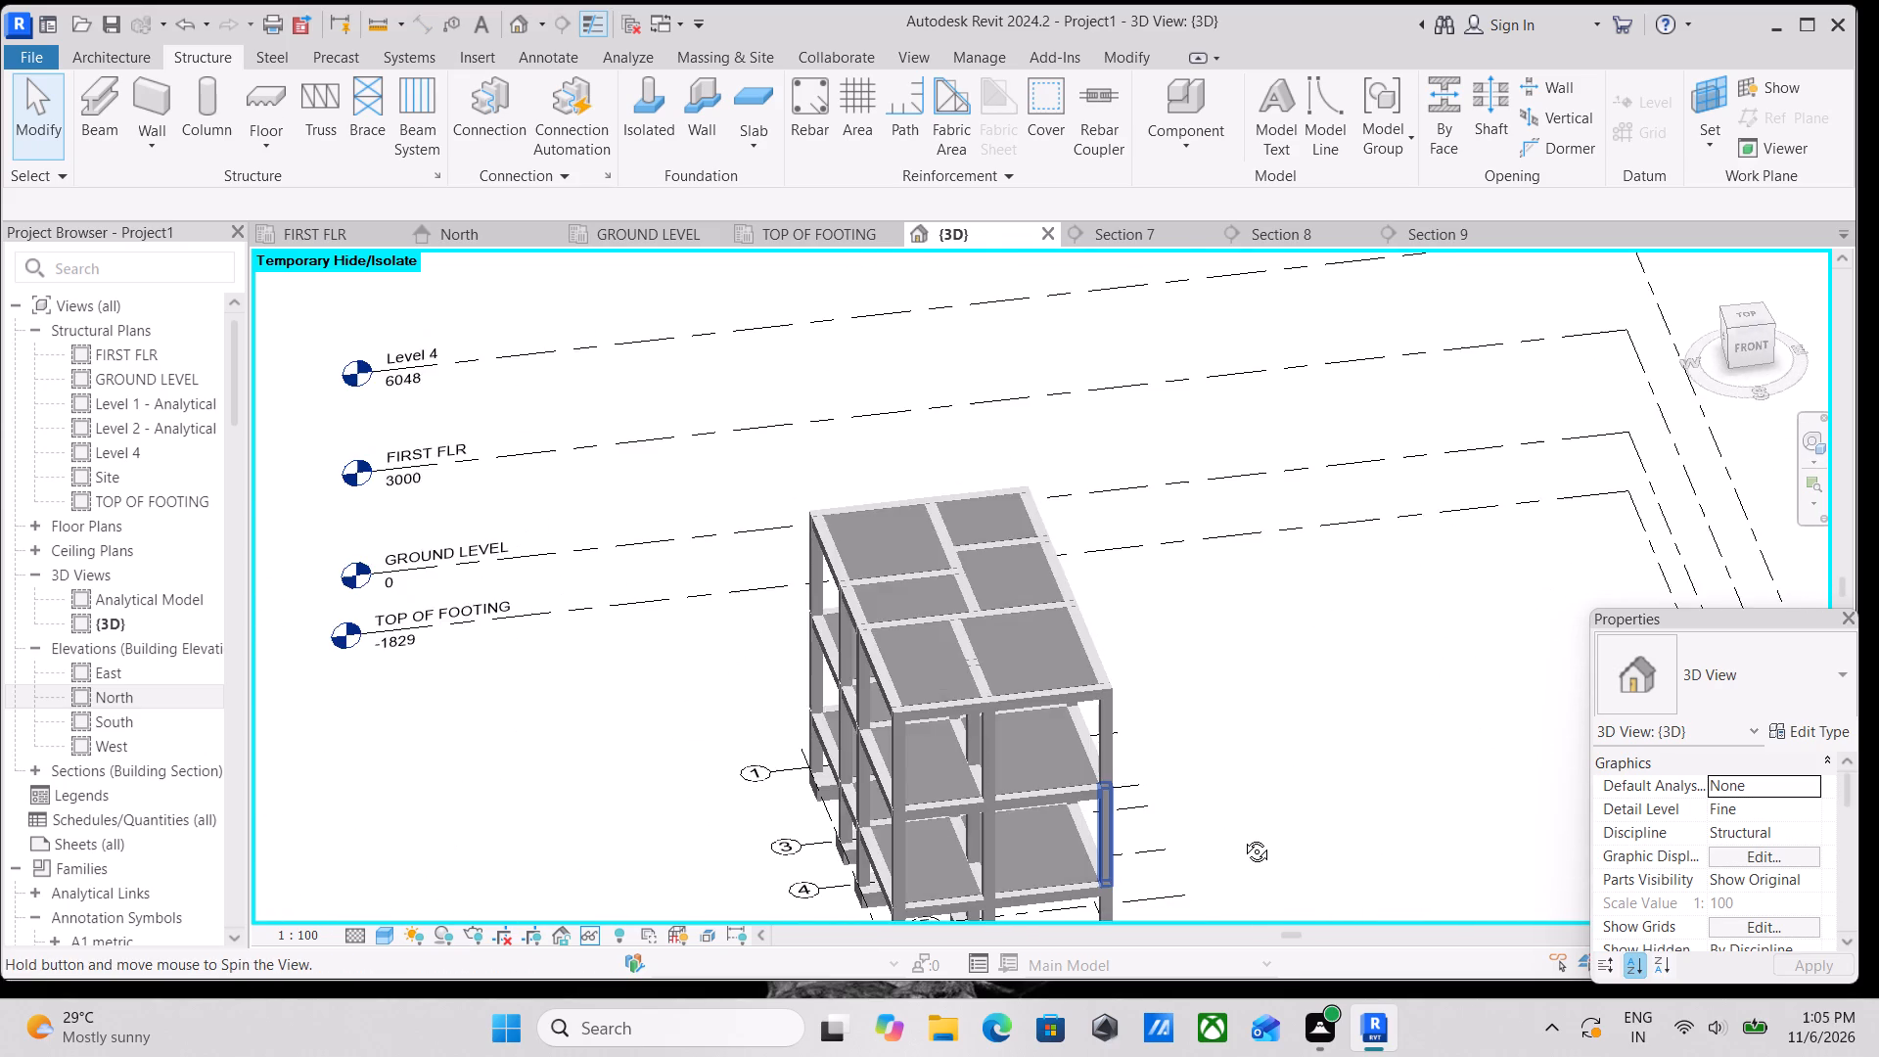
middle_click_drag(1242, 837, 1345, 745)
middle_click_drag(1190, 882, 1299, 620)
middle_click_drag(1197, 698, 1310, 714, "shift")
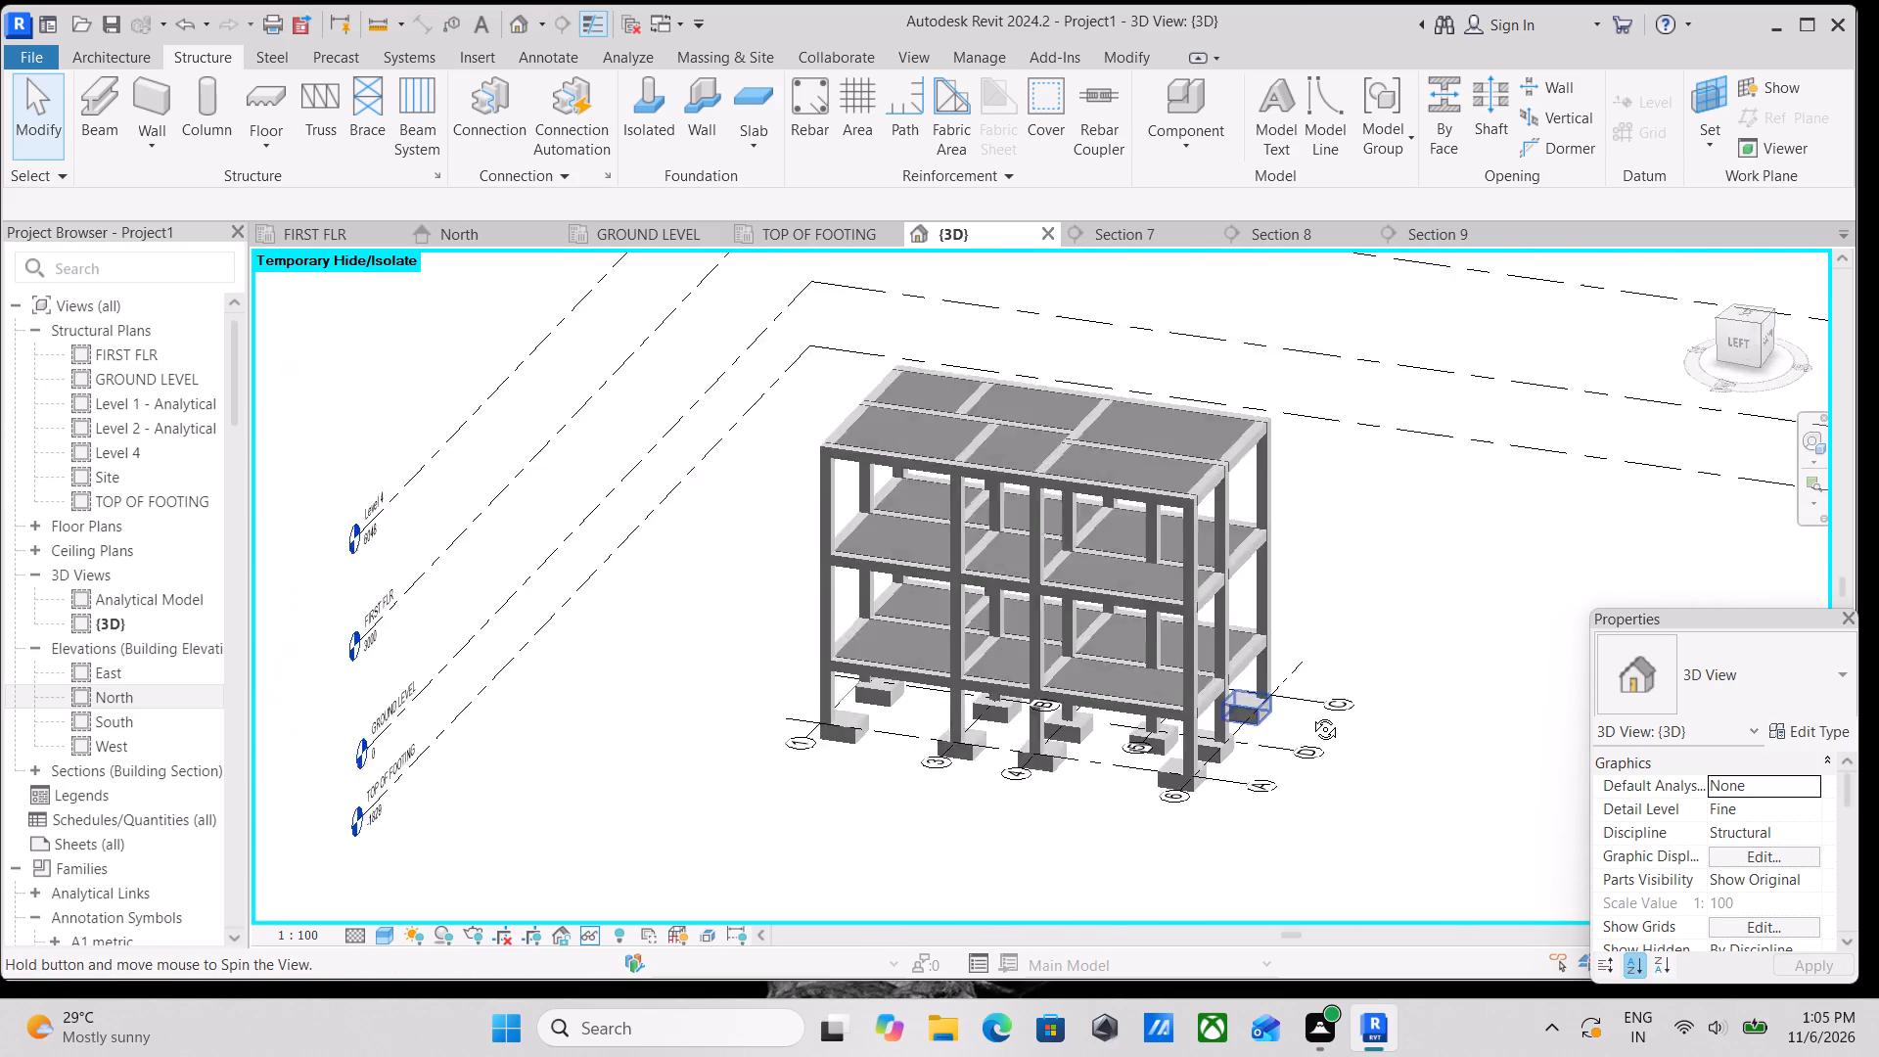
middle_click_drag(1310, 714, 1347, 745, "shift")
middle_click_drag(1347, 745, 811, 628, "shift")
middle_click_drag(1277, 618, 1167, 679)
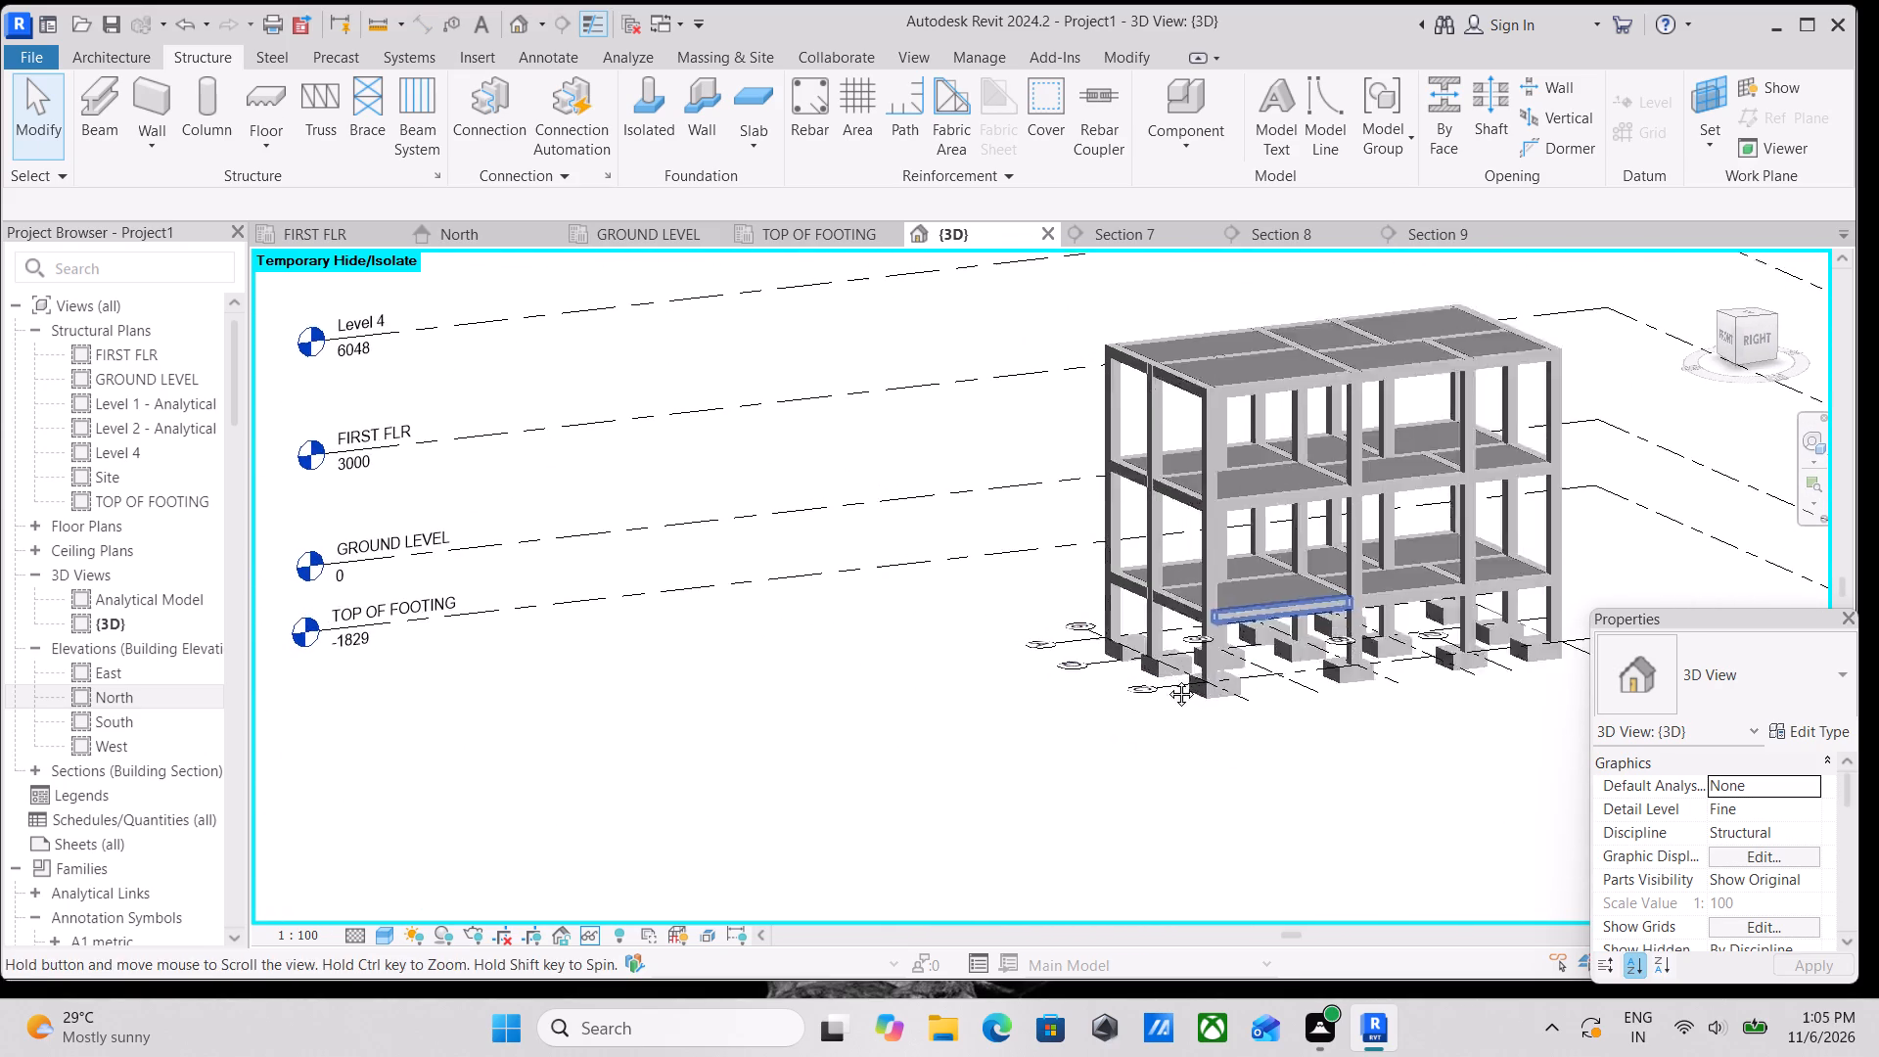
middle_click_drag(1167, 679, 1050, 728)
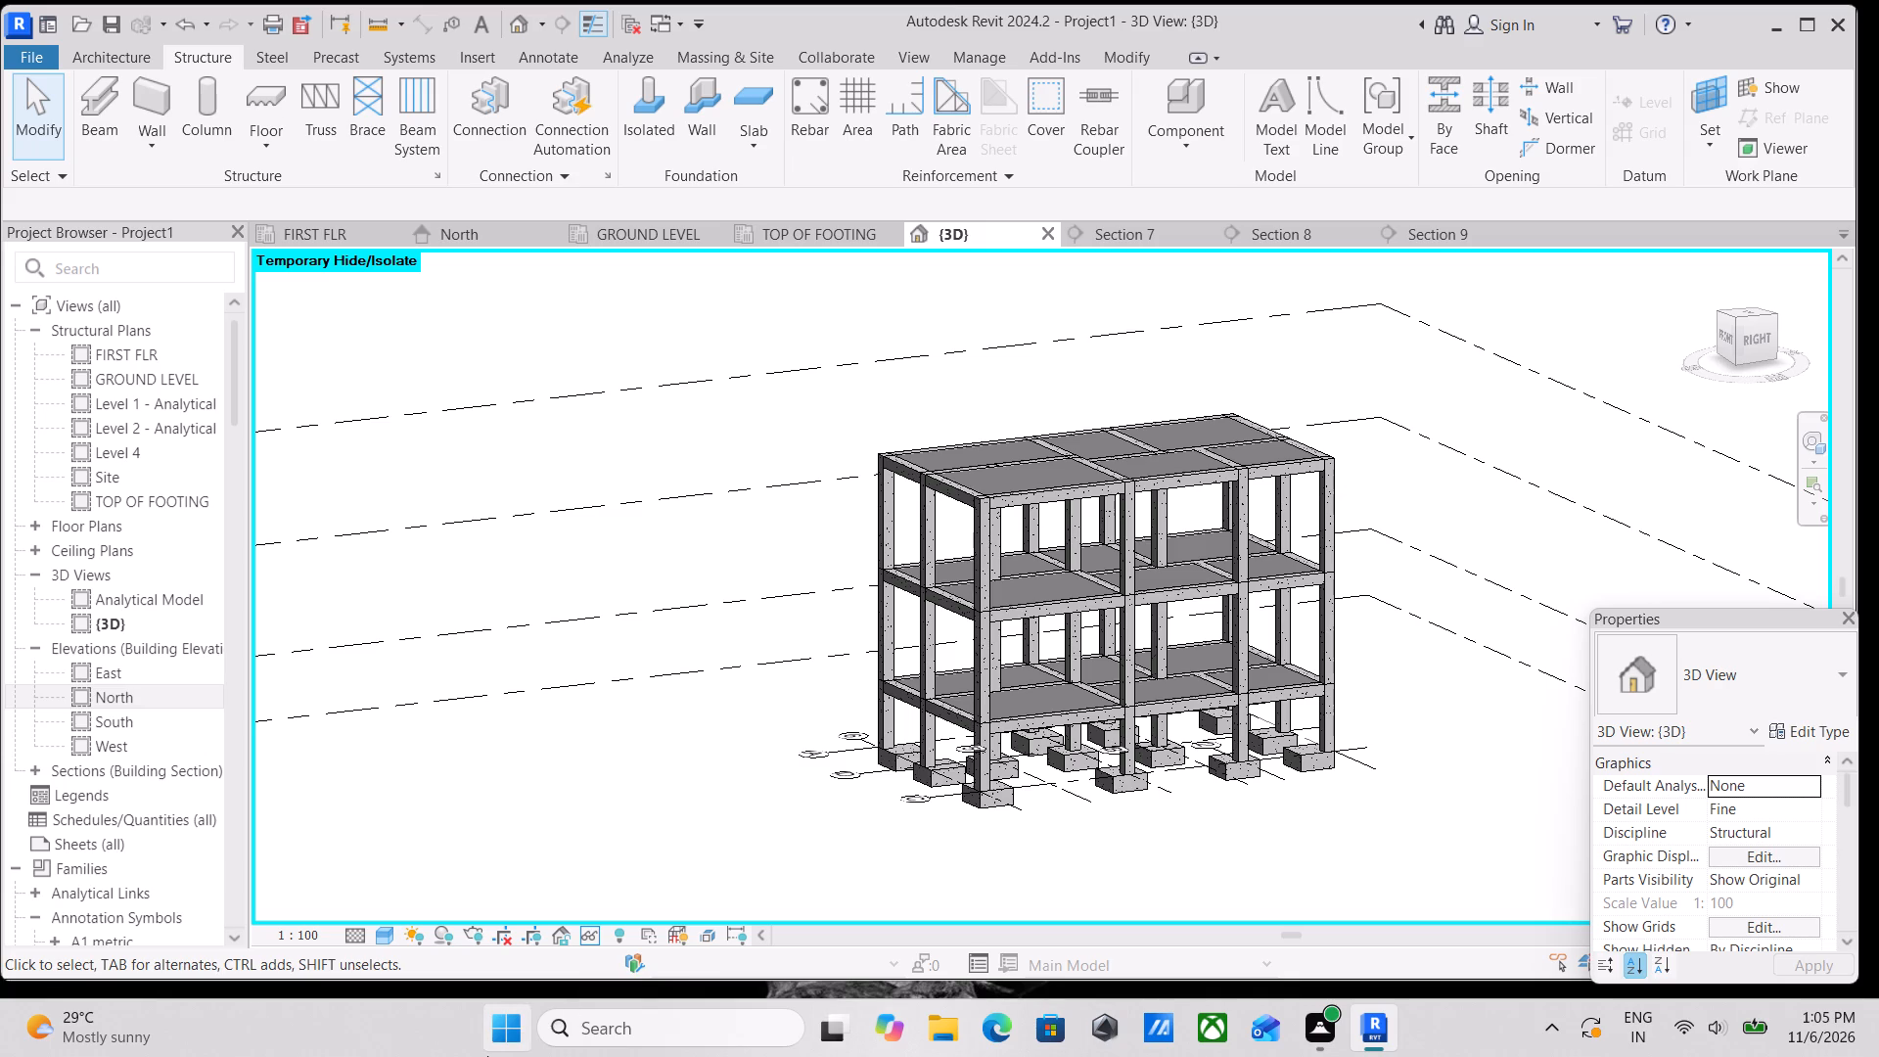
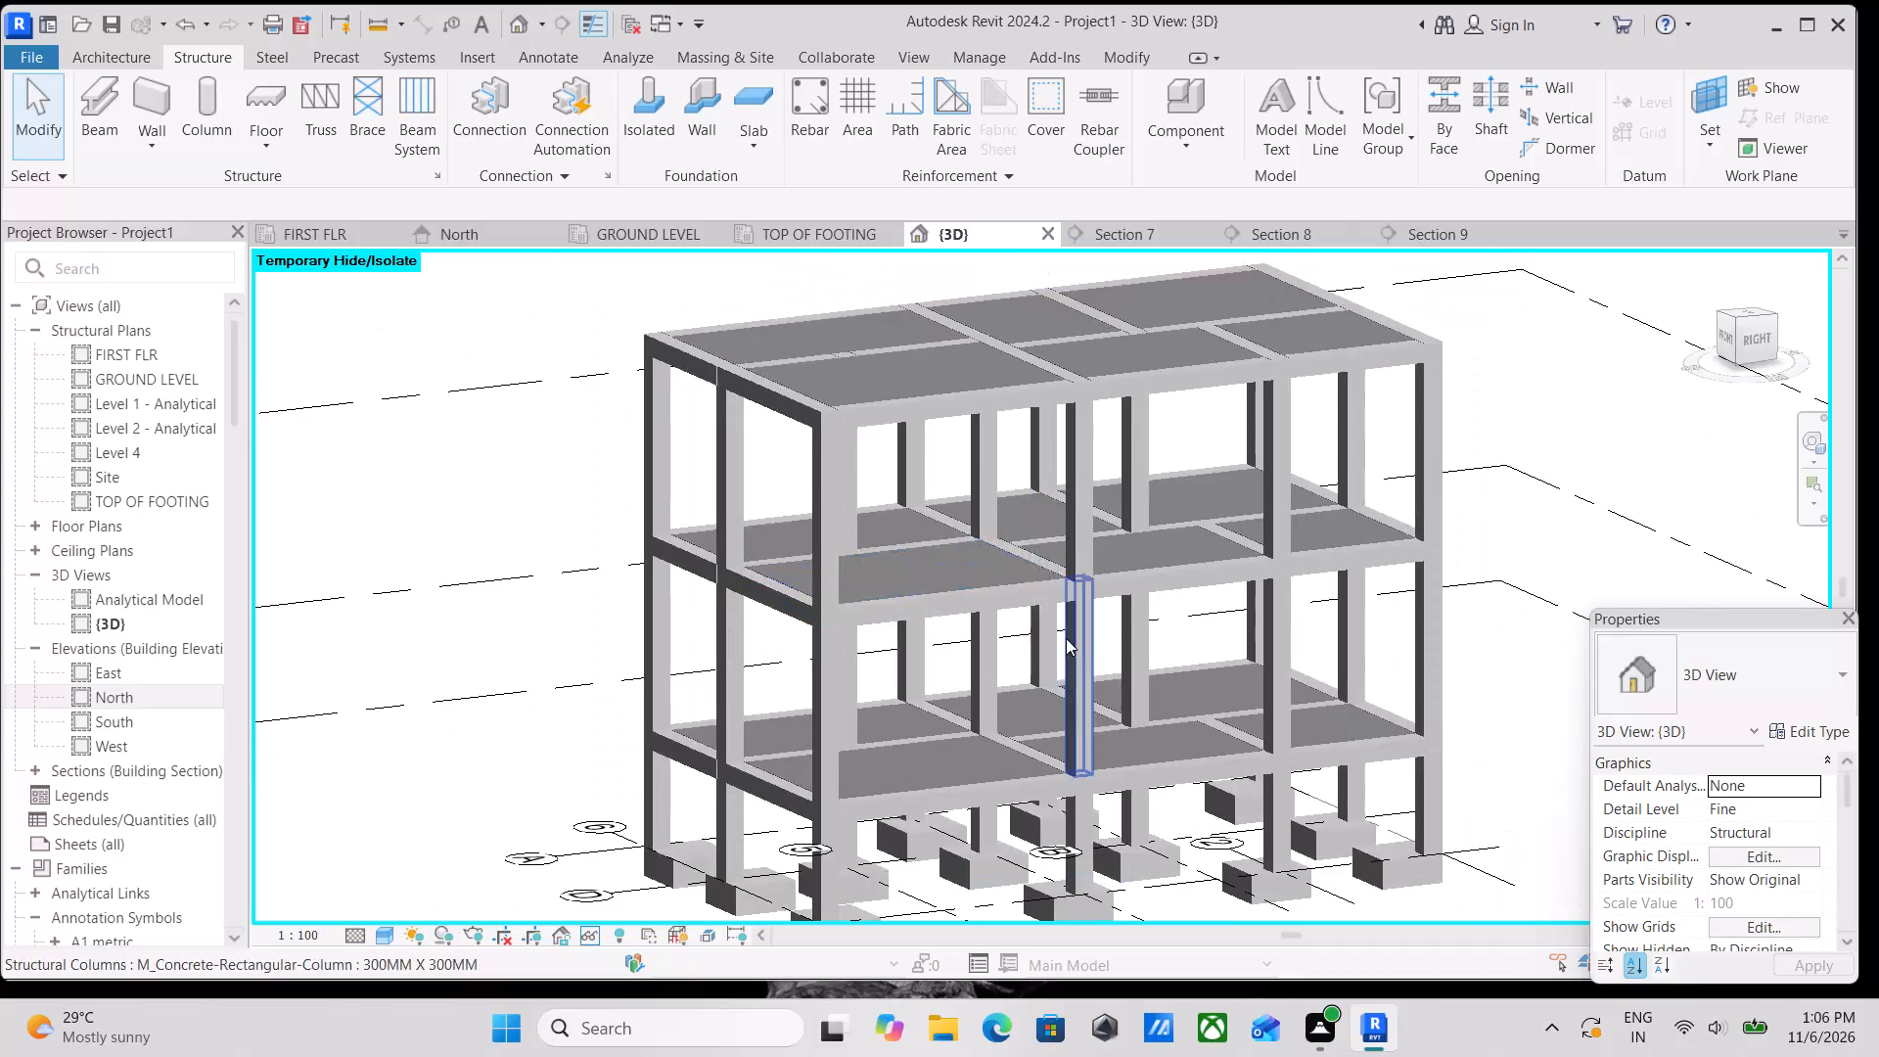
Examine the whole concrete frame with its upper storey from several 3D angles, including the footings and the top slabs.
middle_click_drag(1068, 638, 1150, 519)
middle_click_drag(1011, 587, 1051, 574)
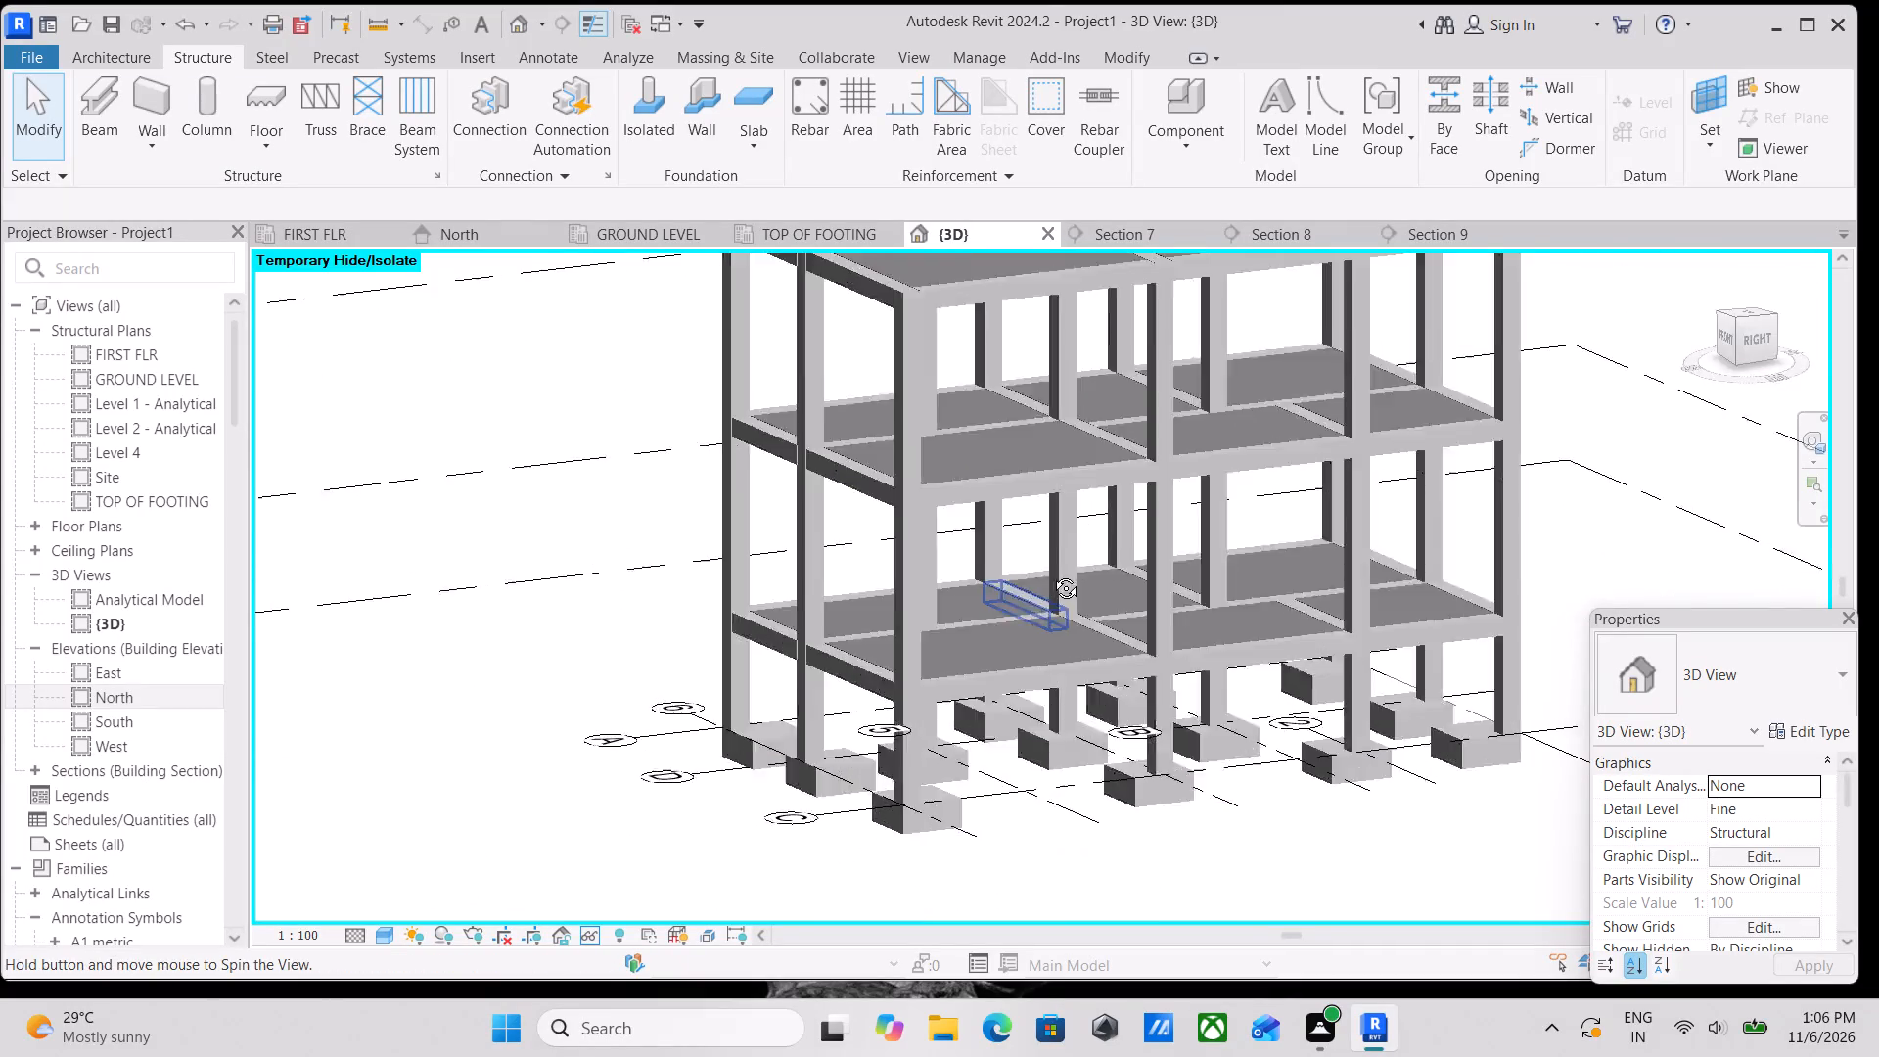
middle_click_drag(1051, 574, 1303, 614)
middle_click_drag(1006, 609, 1327, 588)
middle_click_drag(1082, 626, 1434, 514, "shift")
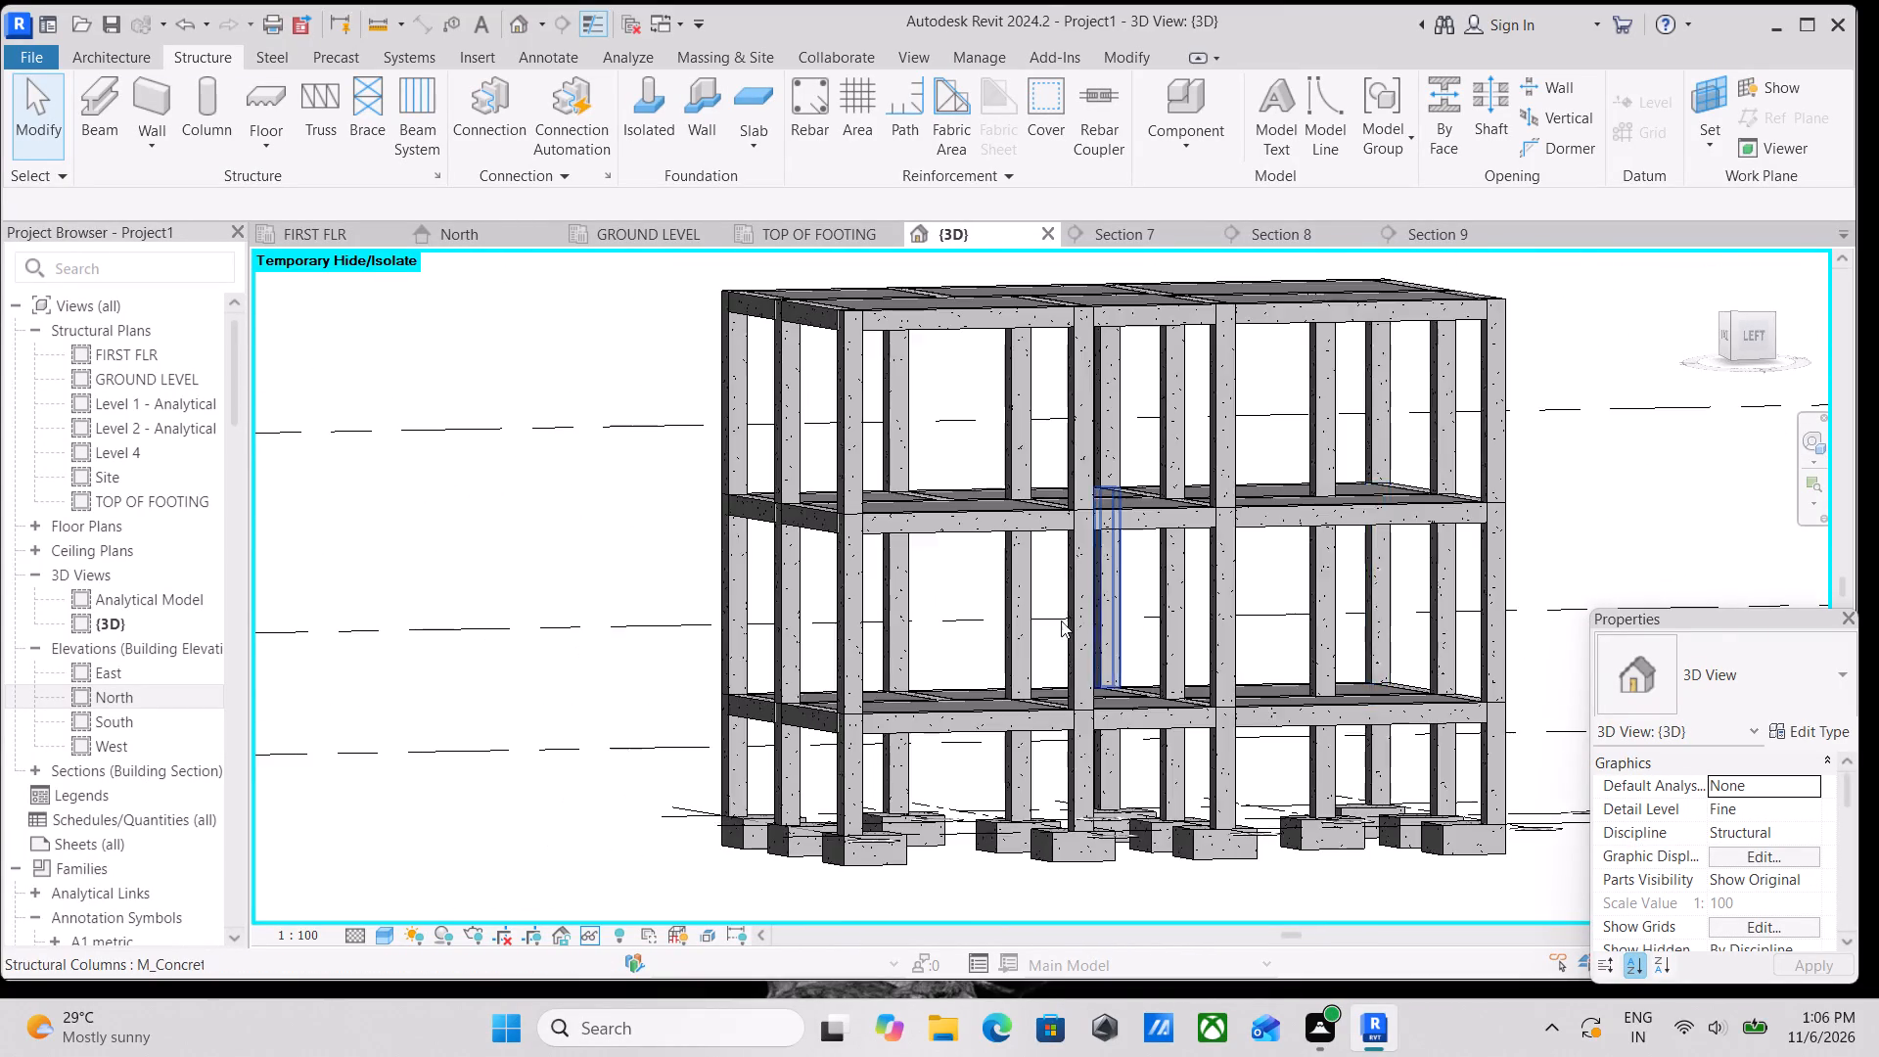
middle_click_drag(1069, 626, 1005, 550)
middle_click_drag(1163, 554, 960, 767)
middle_click_drag(1077, 719, 918, 713)
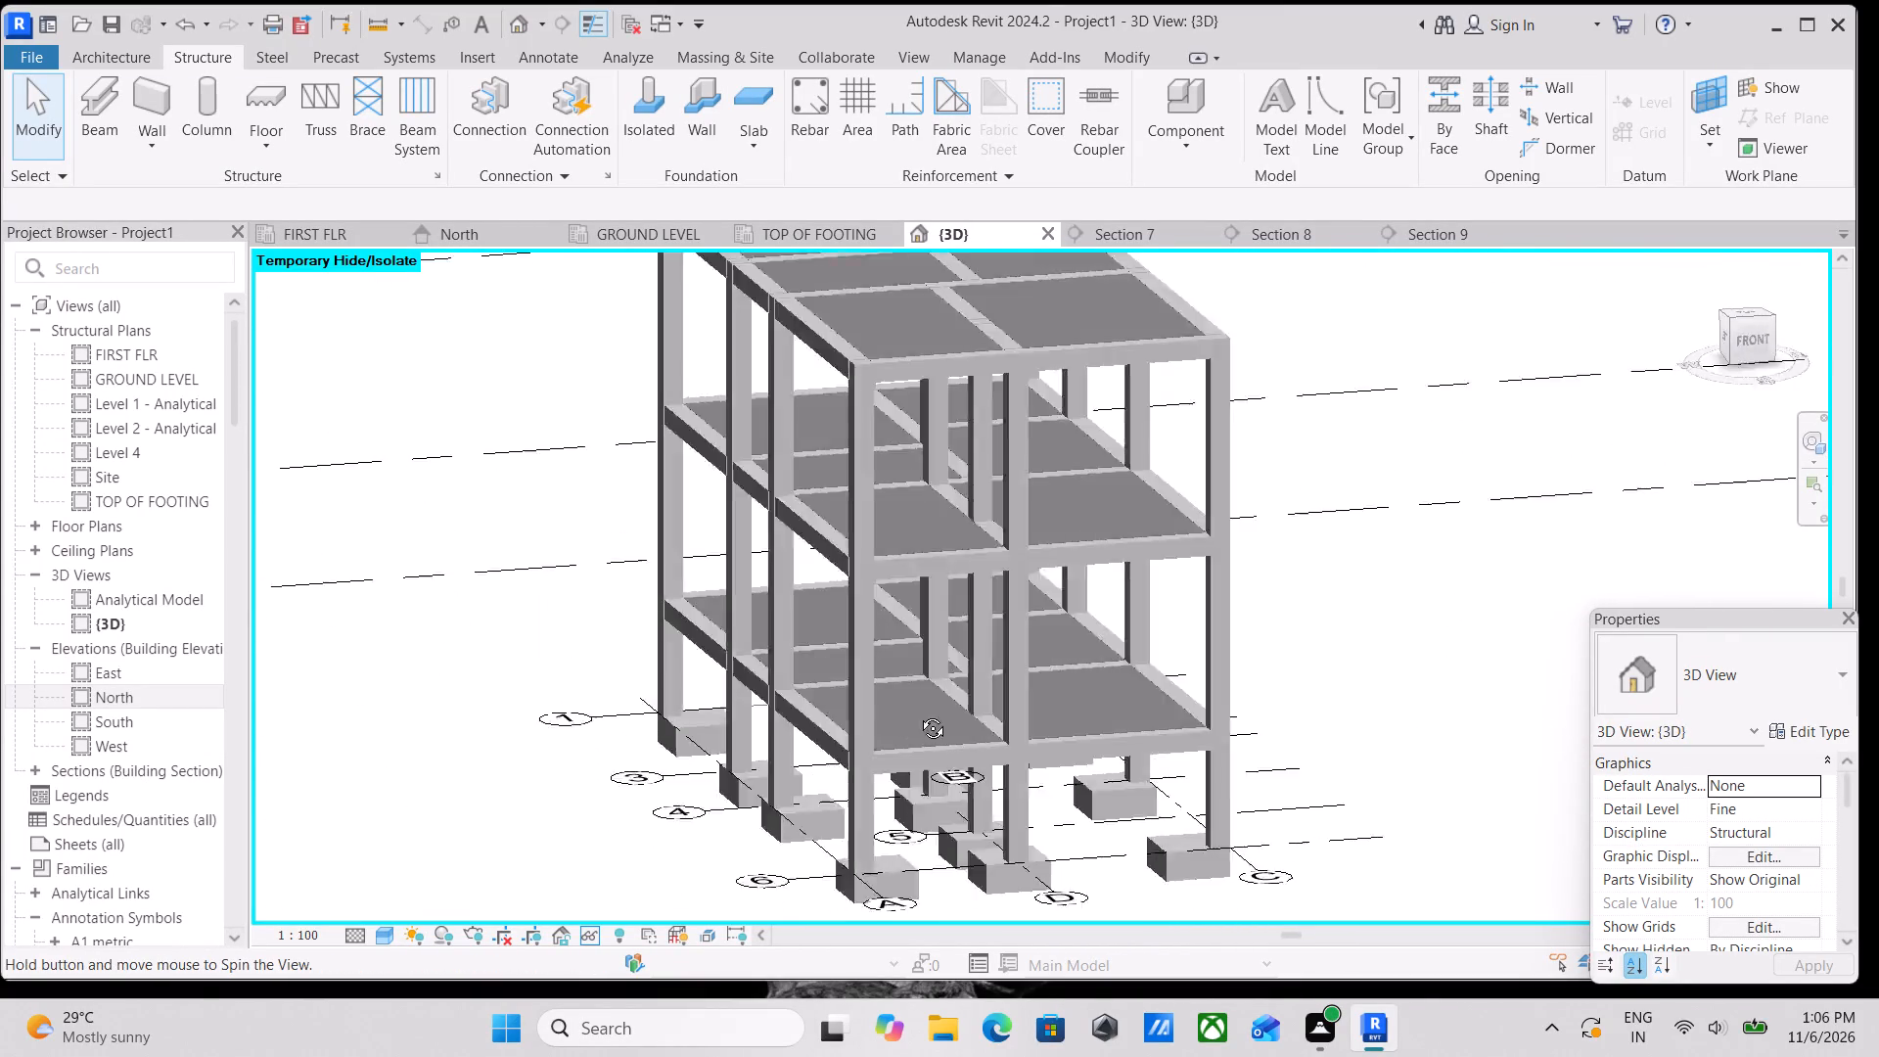
middle_click_drag(918, 713, 874, 710)
scroll(975, 705, "down", 1, "shift")
middle_click_drag(975, 705, 1089, 674, "shift")
middle_click_drag(1058, 684, 1238, 738, "shift")
scroll(845, 722, "up", 1)
middle_click_drag(847, 712, 987, 717, "shift")
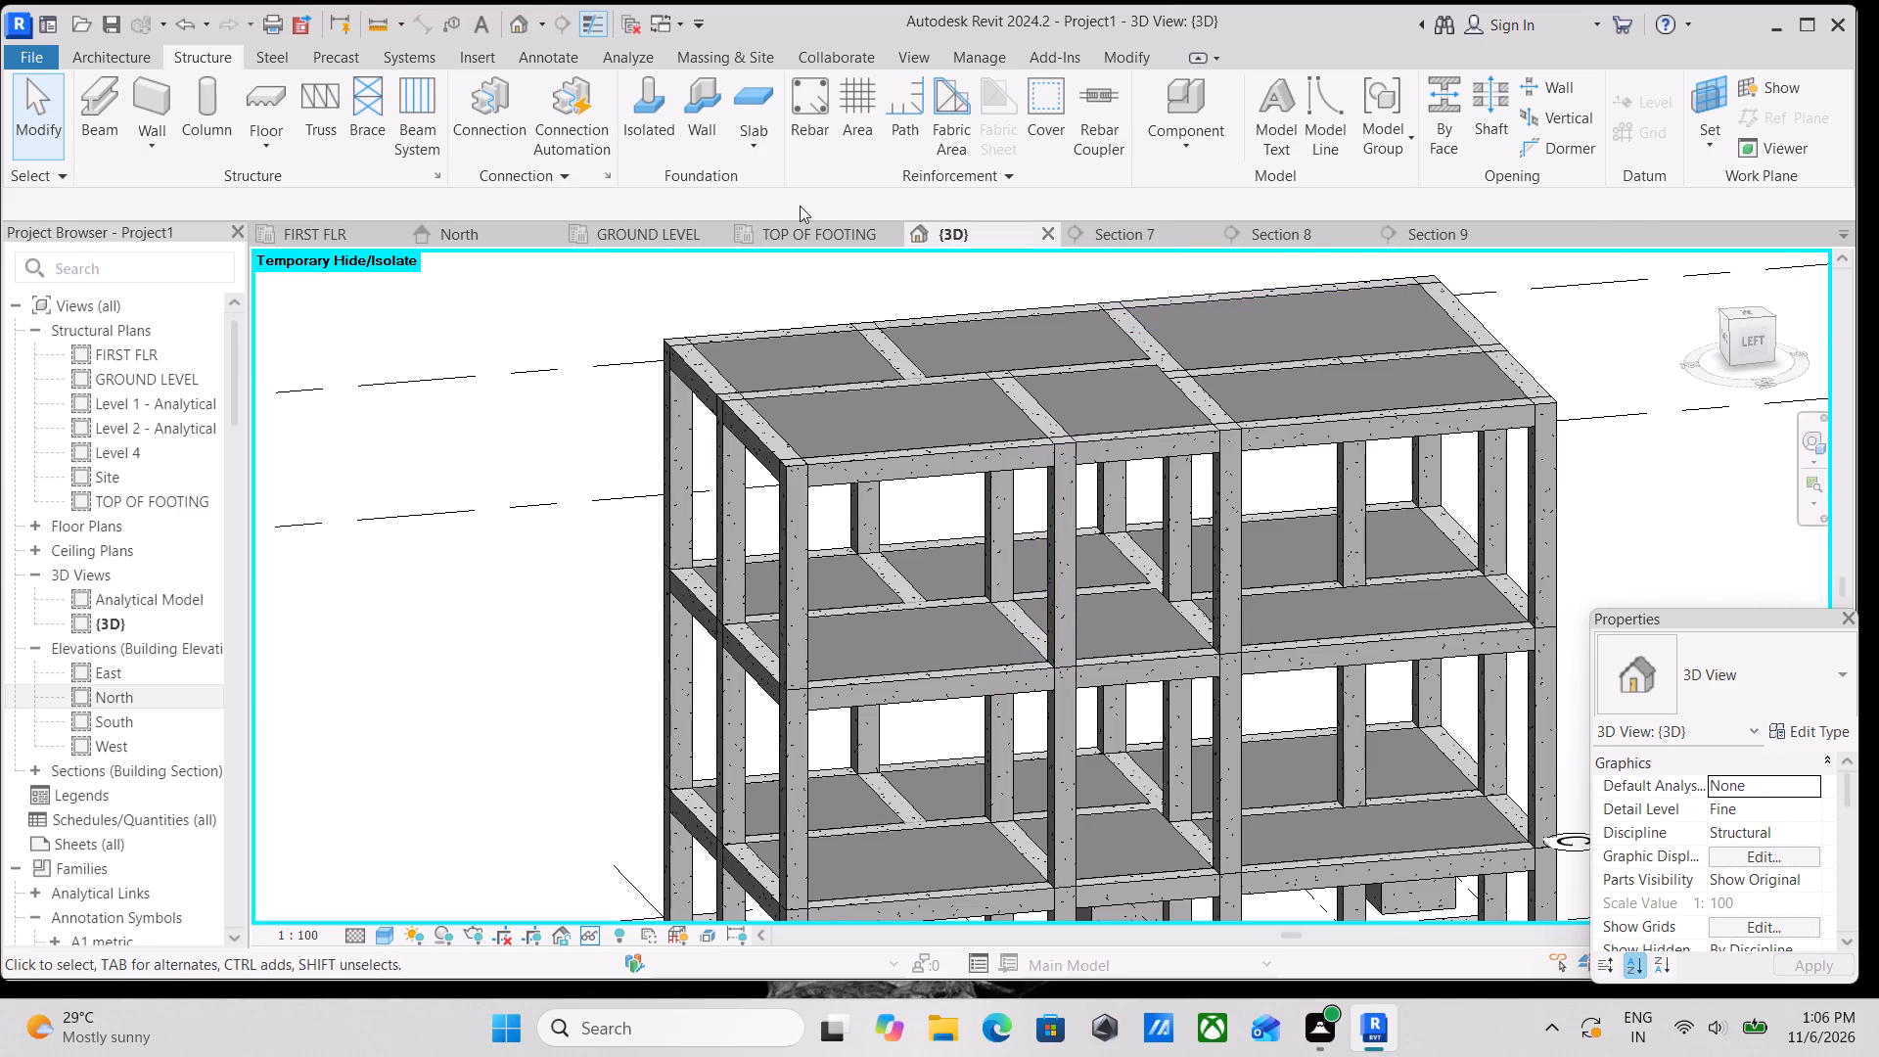
In the North elevation's visibility overrides, add Architecture to the Structure filter list with all model categories kept visible, and apply.
left_click(656, 230)
left_click(485, 229)
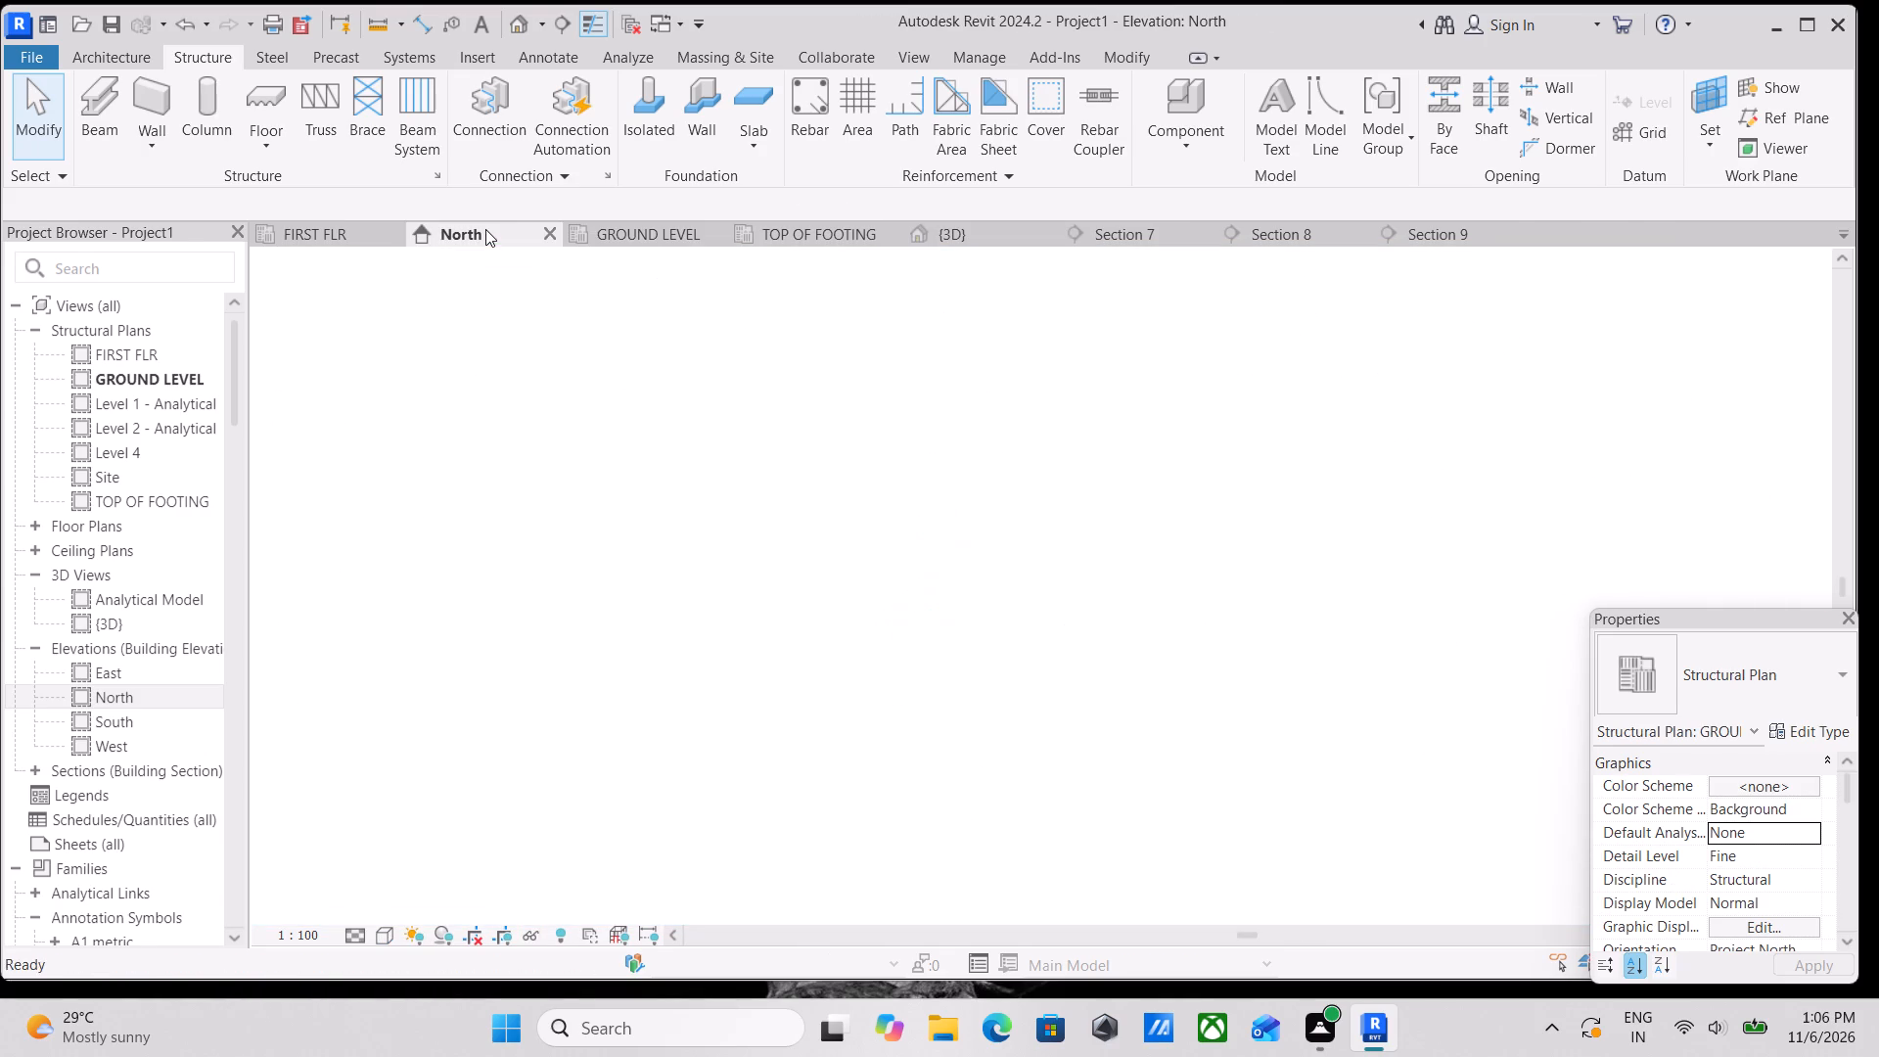
scroll(1281, 664, "up", 7)
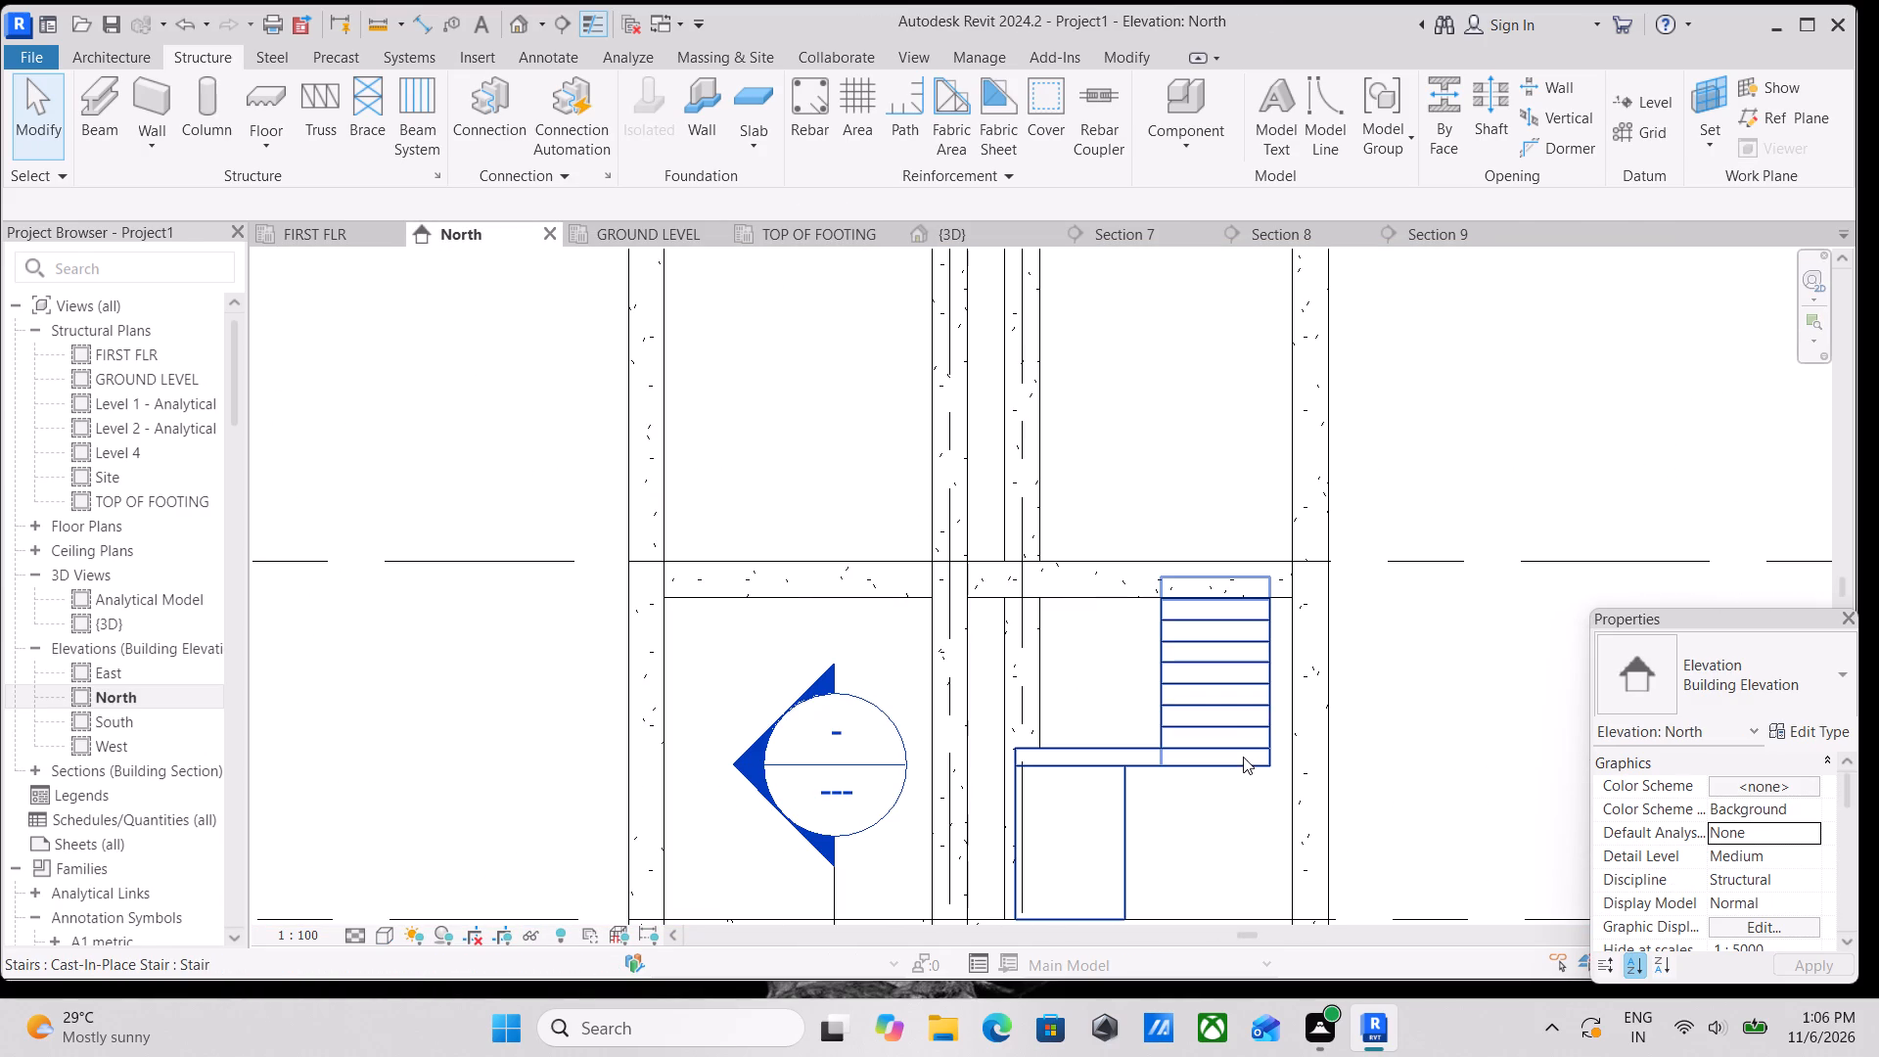
left_click(1243, 755)
type("vv")
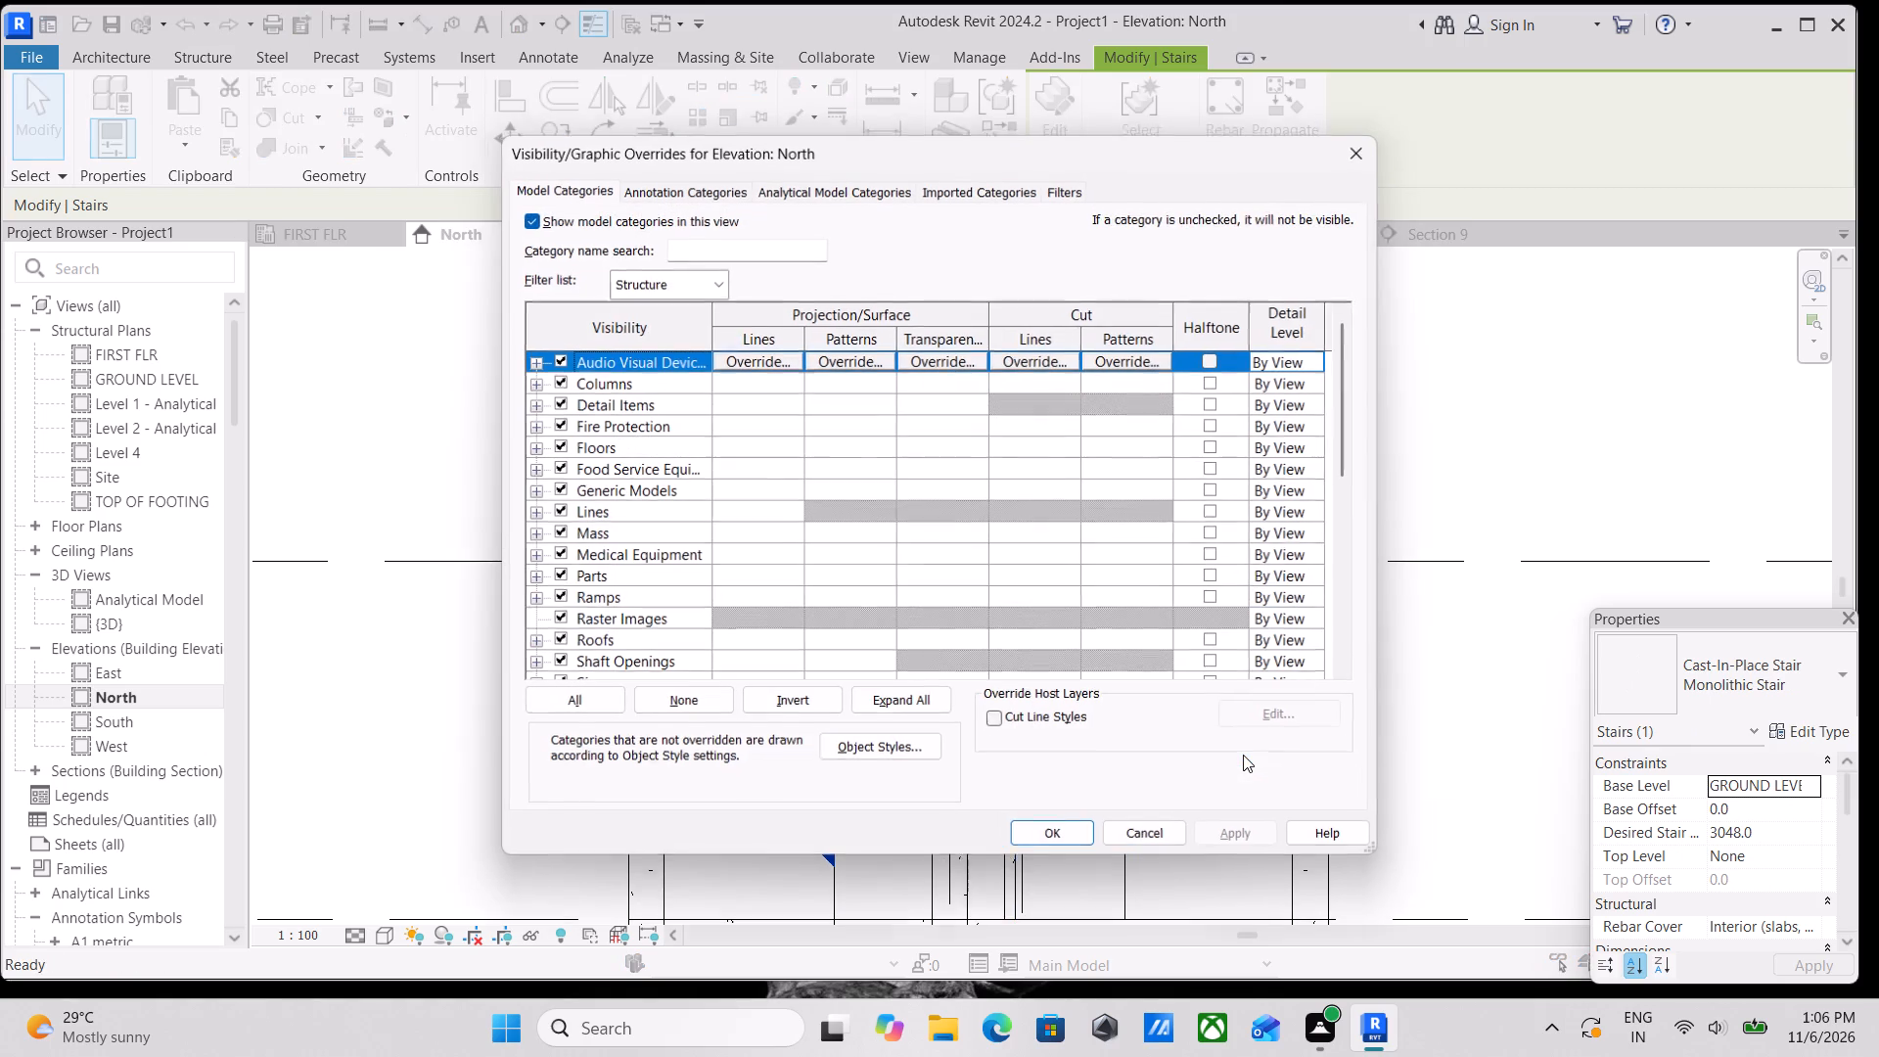
left_click(701, 291)
left_click(616, 303)
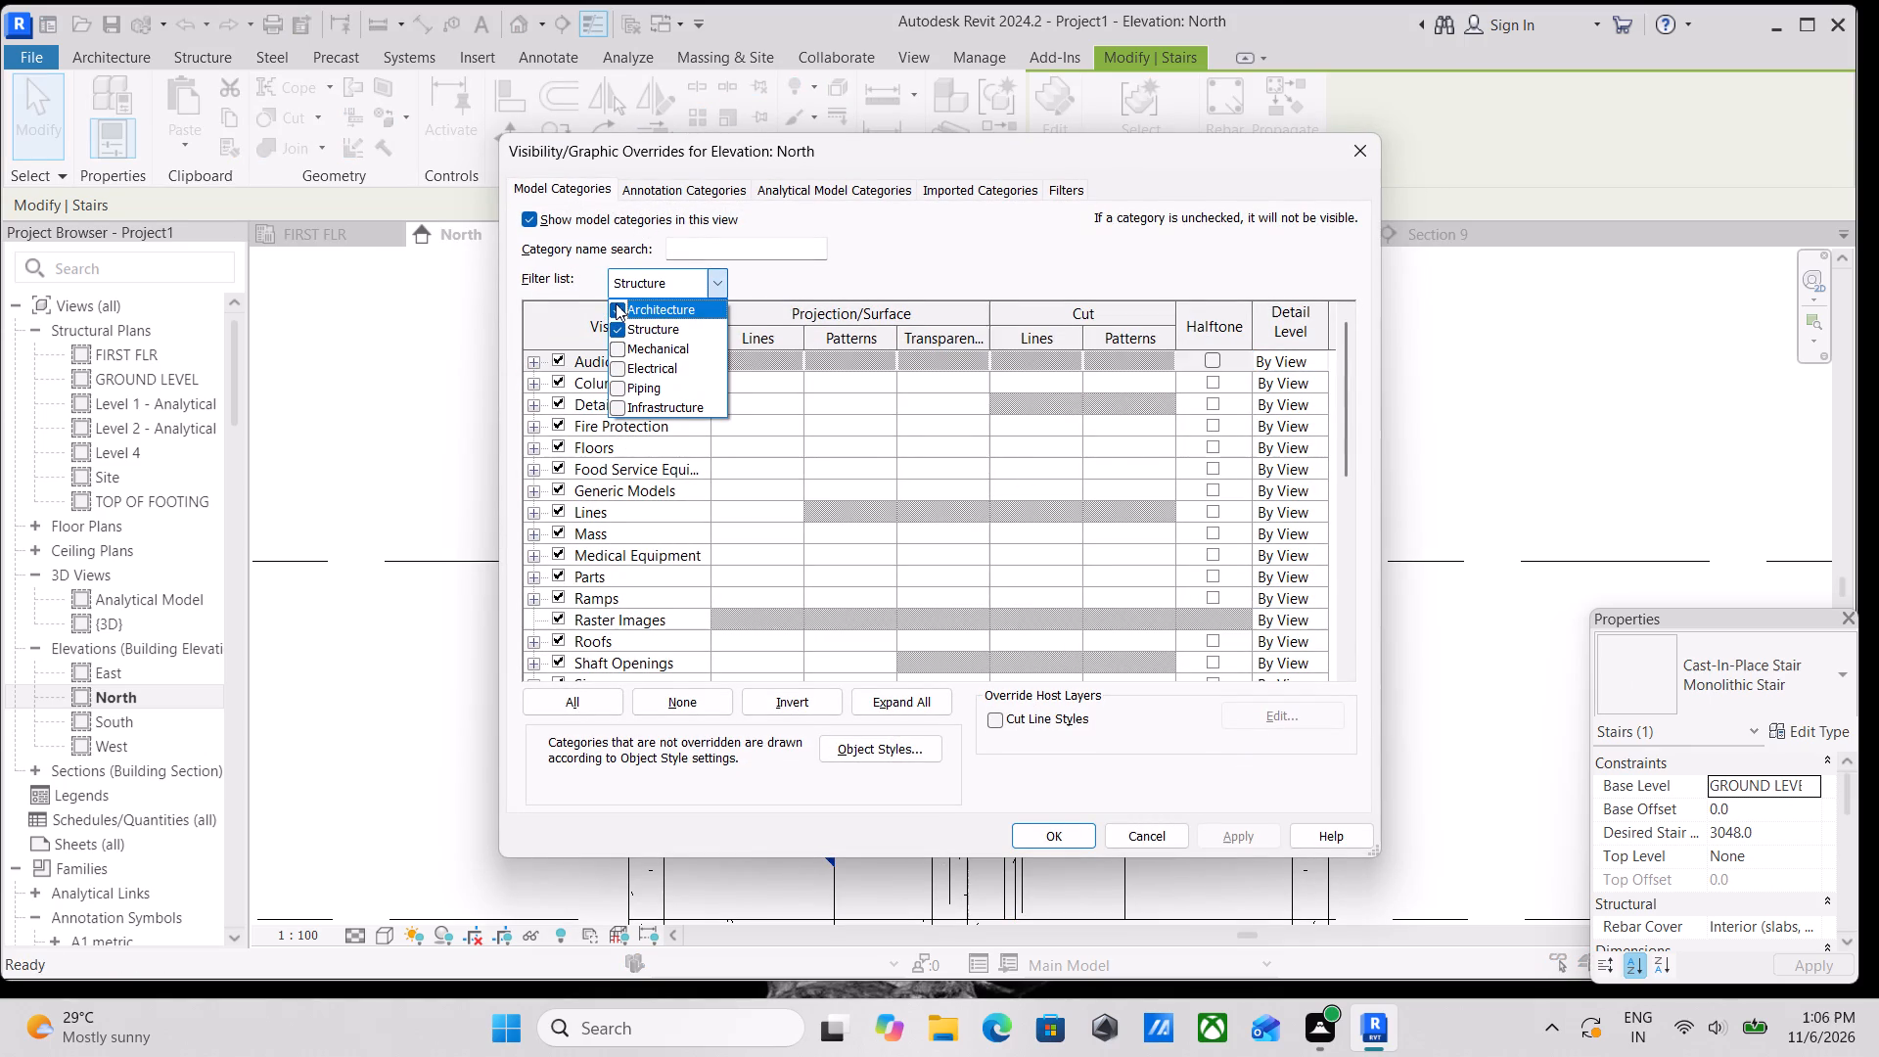
left_click(568, 708)
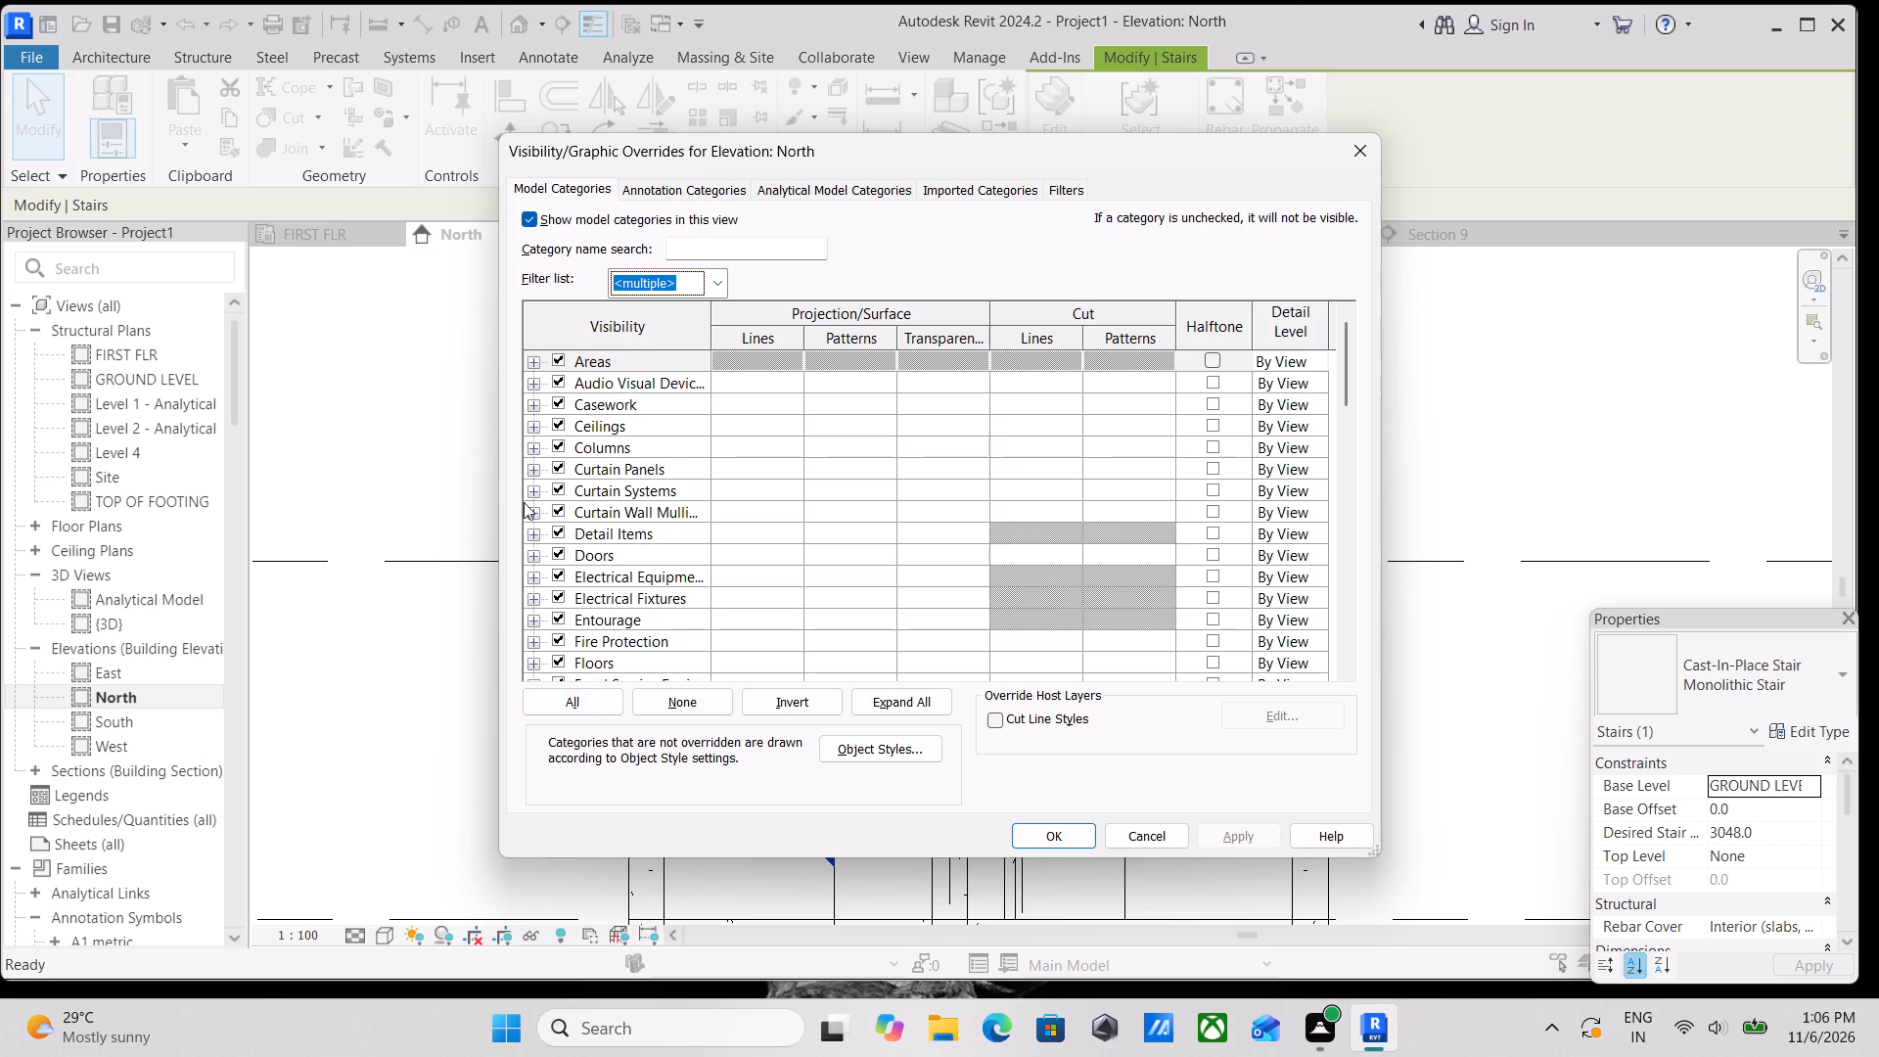
left_click(560, 508)
left_click(559, 508)
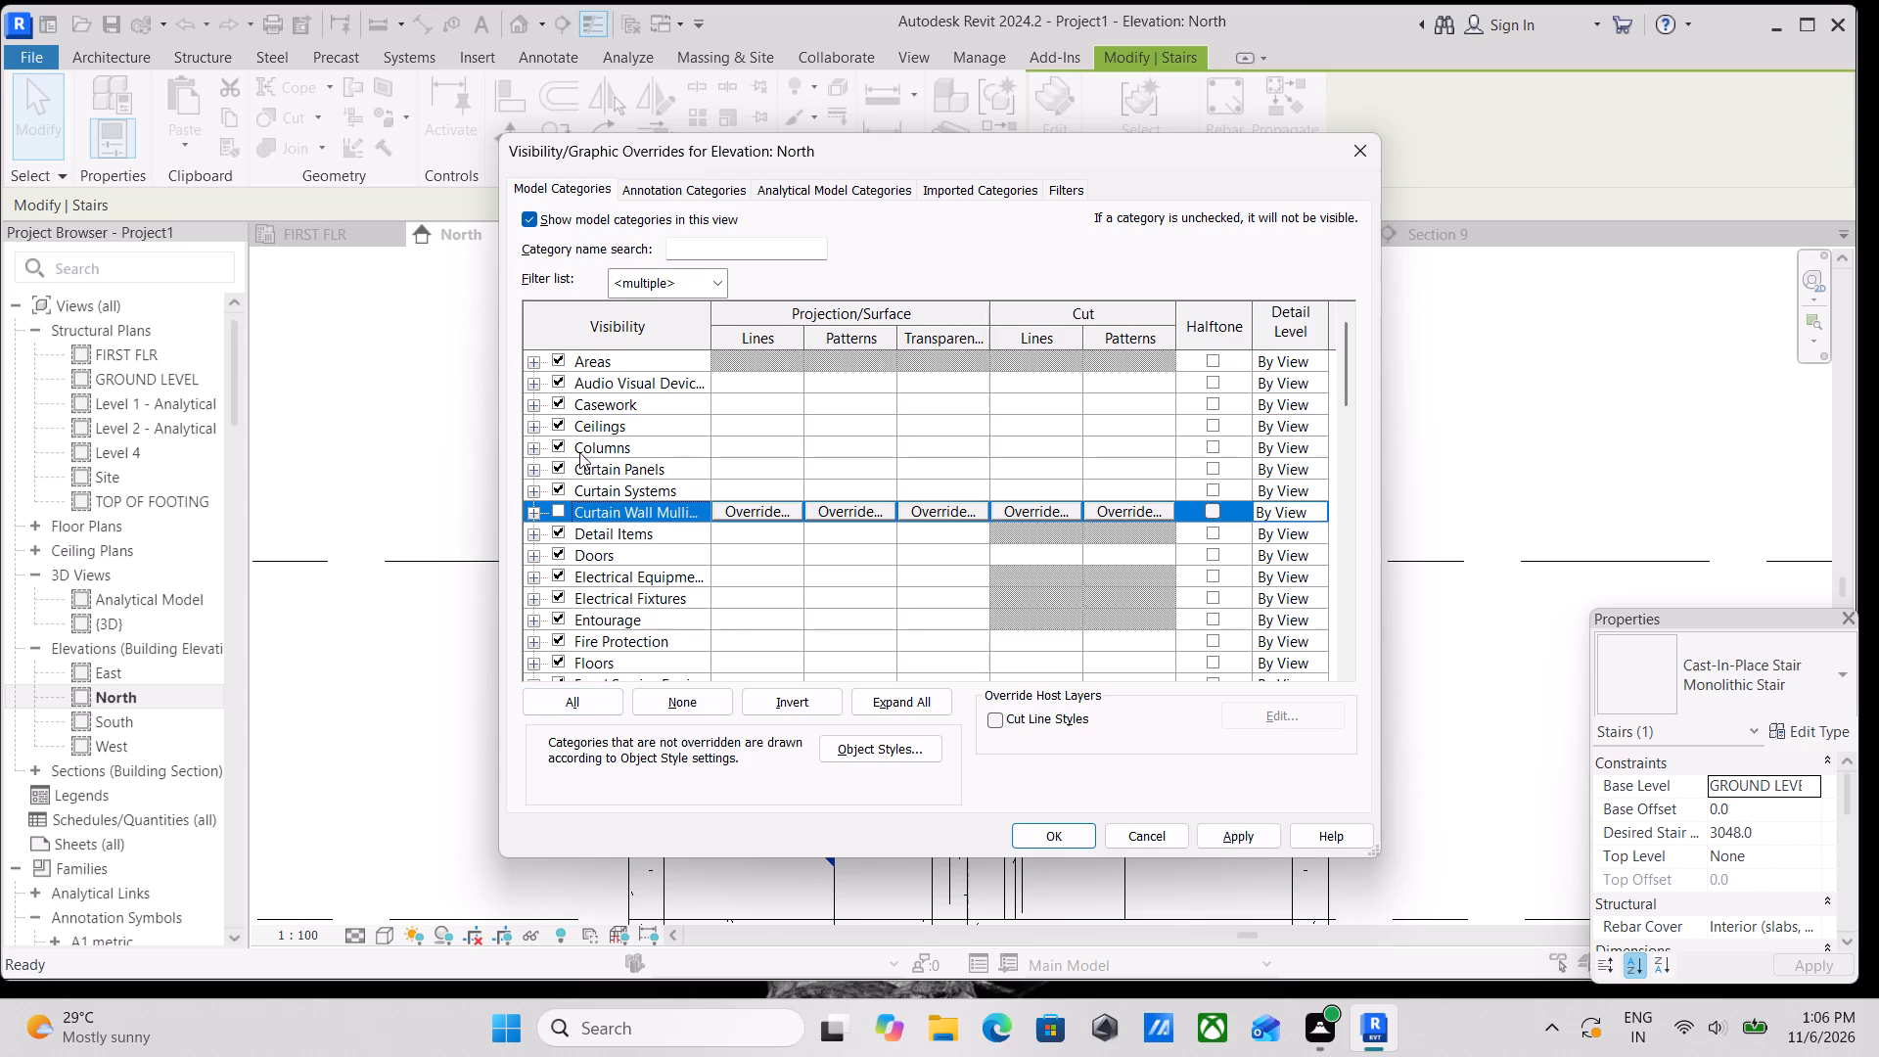
left_click(1244, 844)
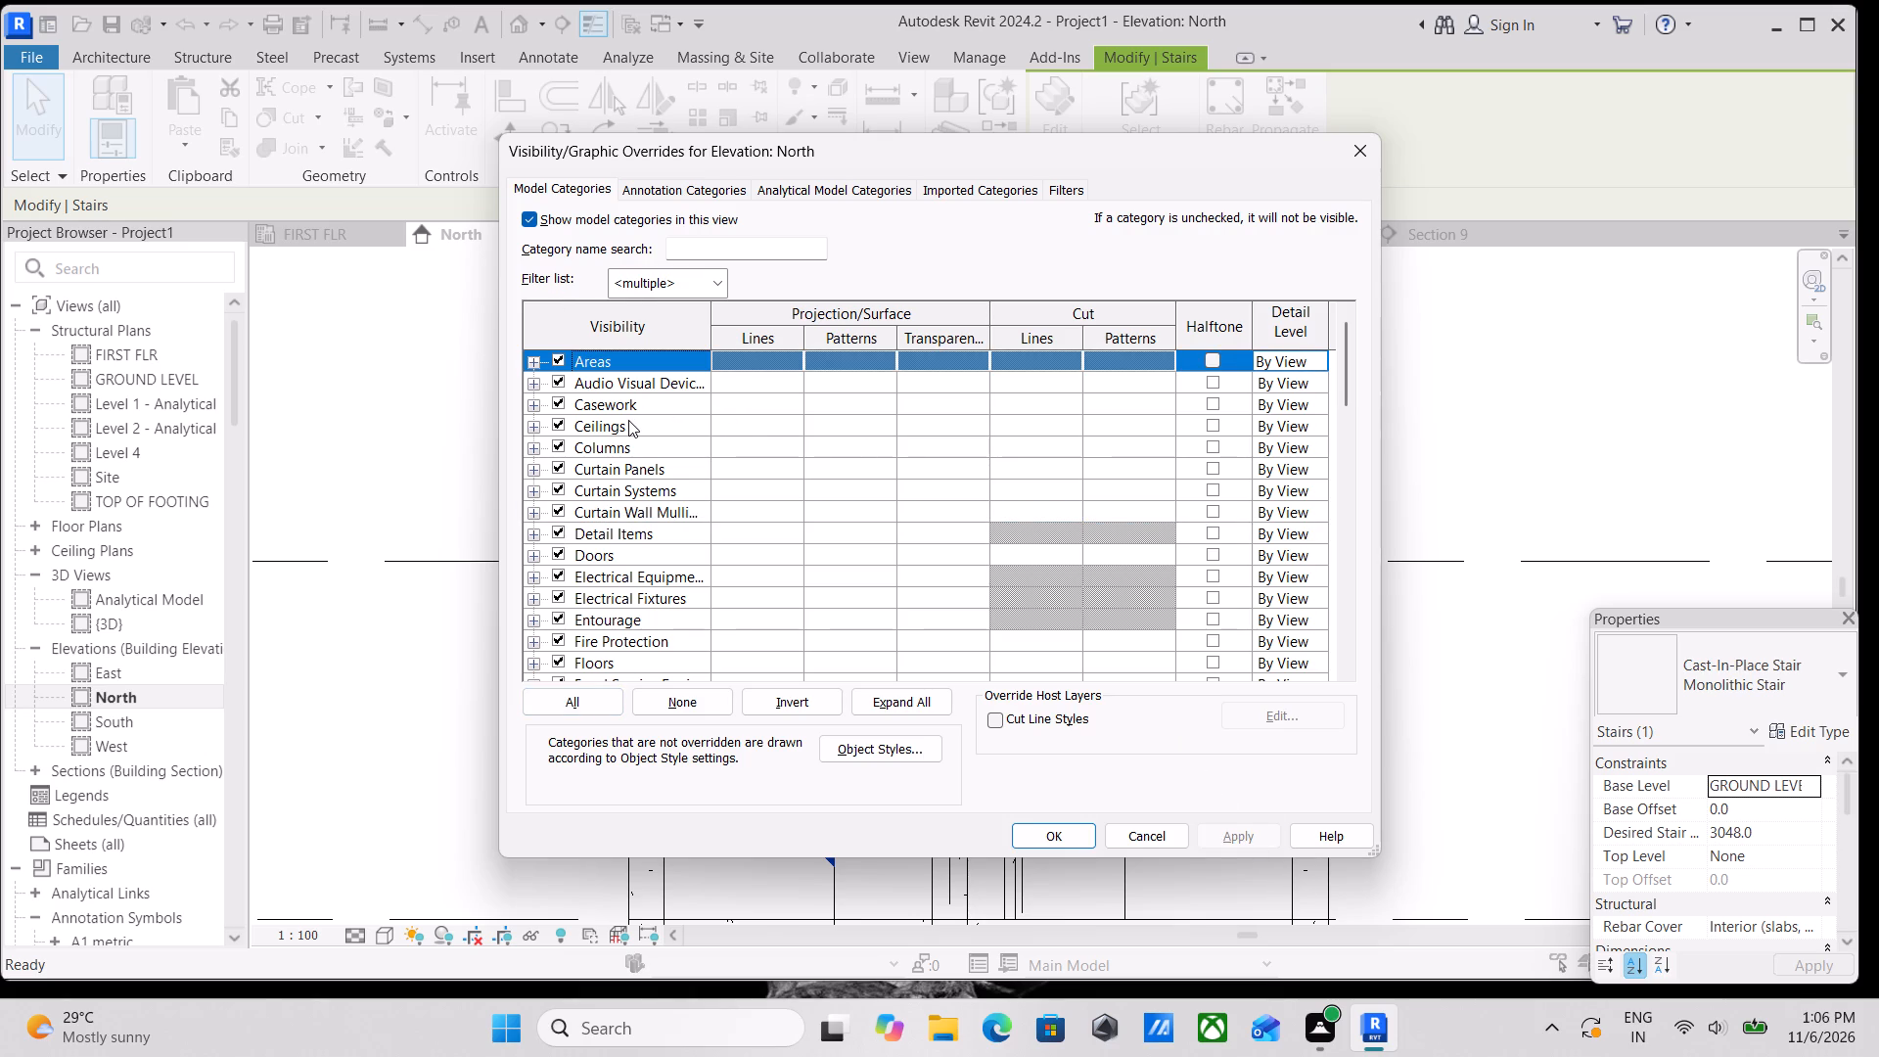
Review the listed model categories, select all of them with visibility on, and apply the North elevation's visibility overrides.
scroll(598, 410, "up", 3)
scroll(583, 449, "down", 2)
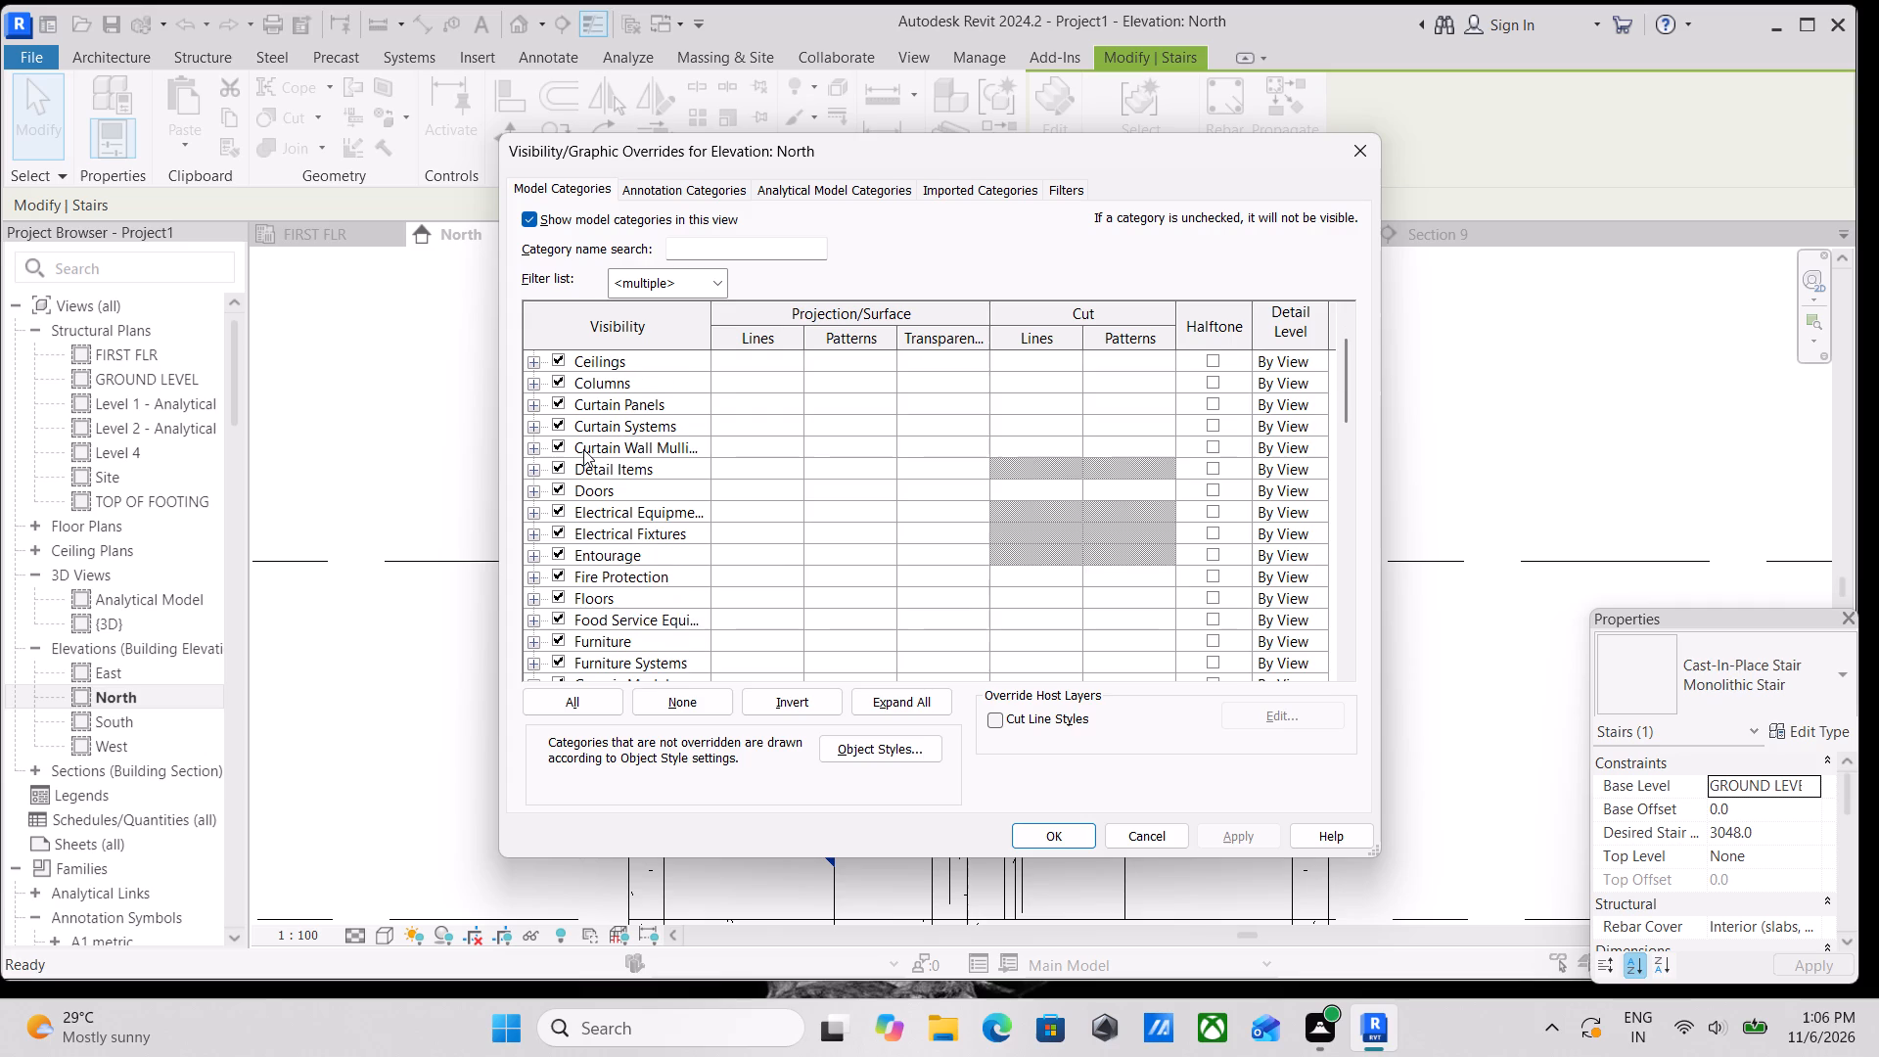
scroll(583, 449, "down", 3)
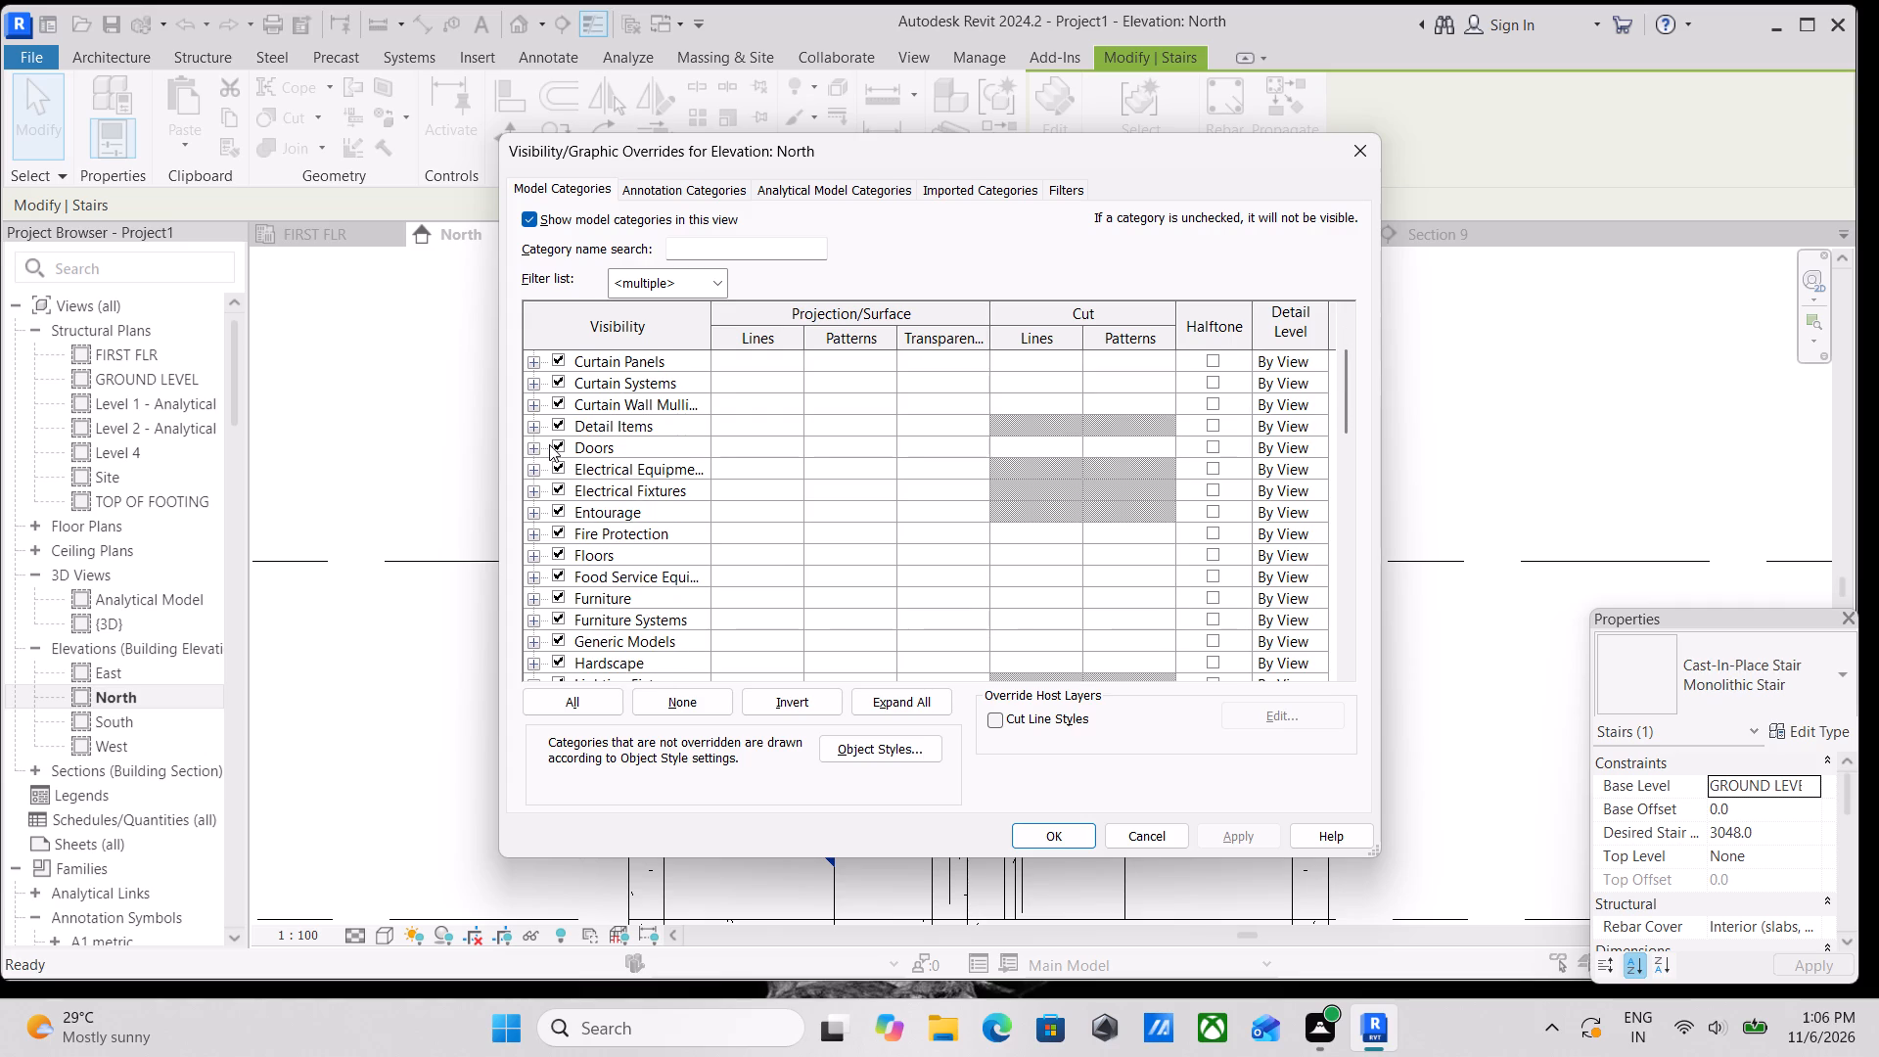
scroll(550, 451, "up", 6)
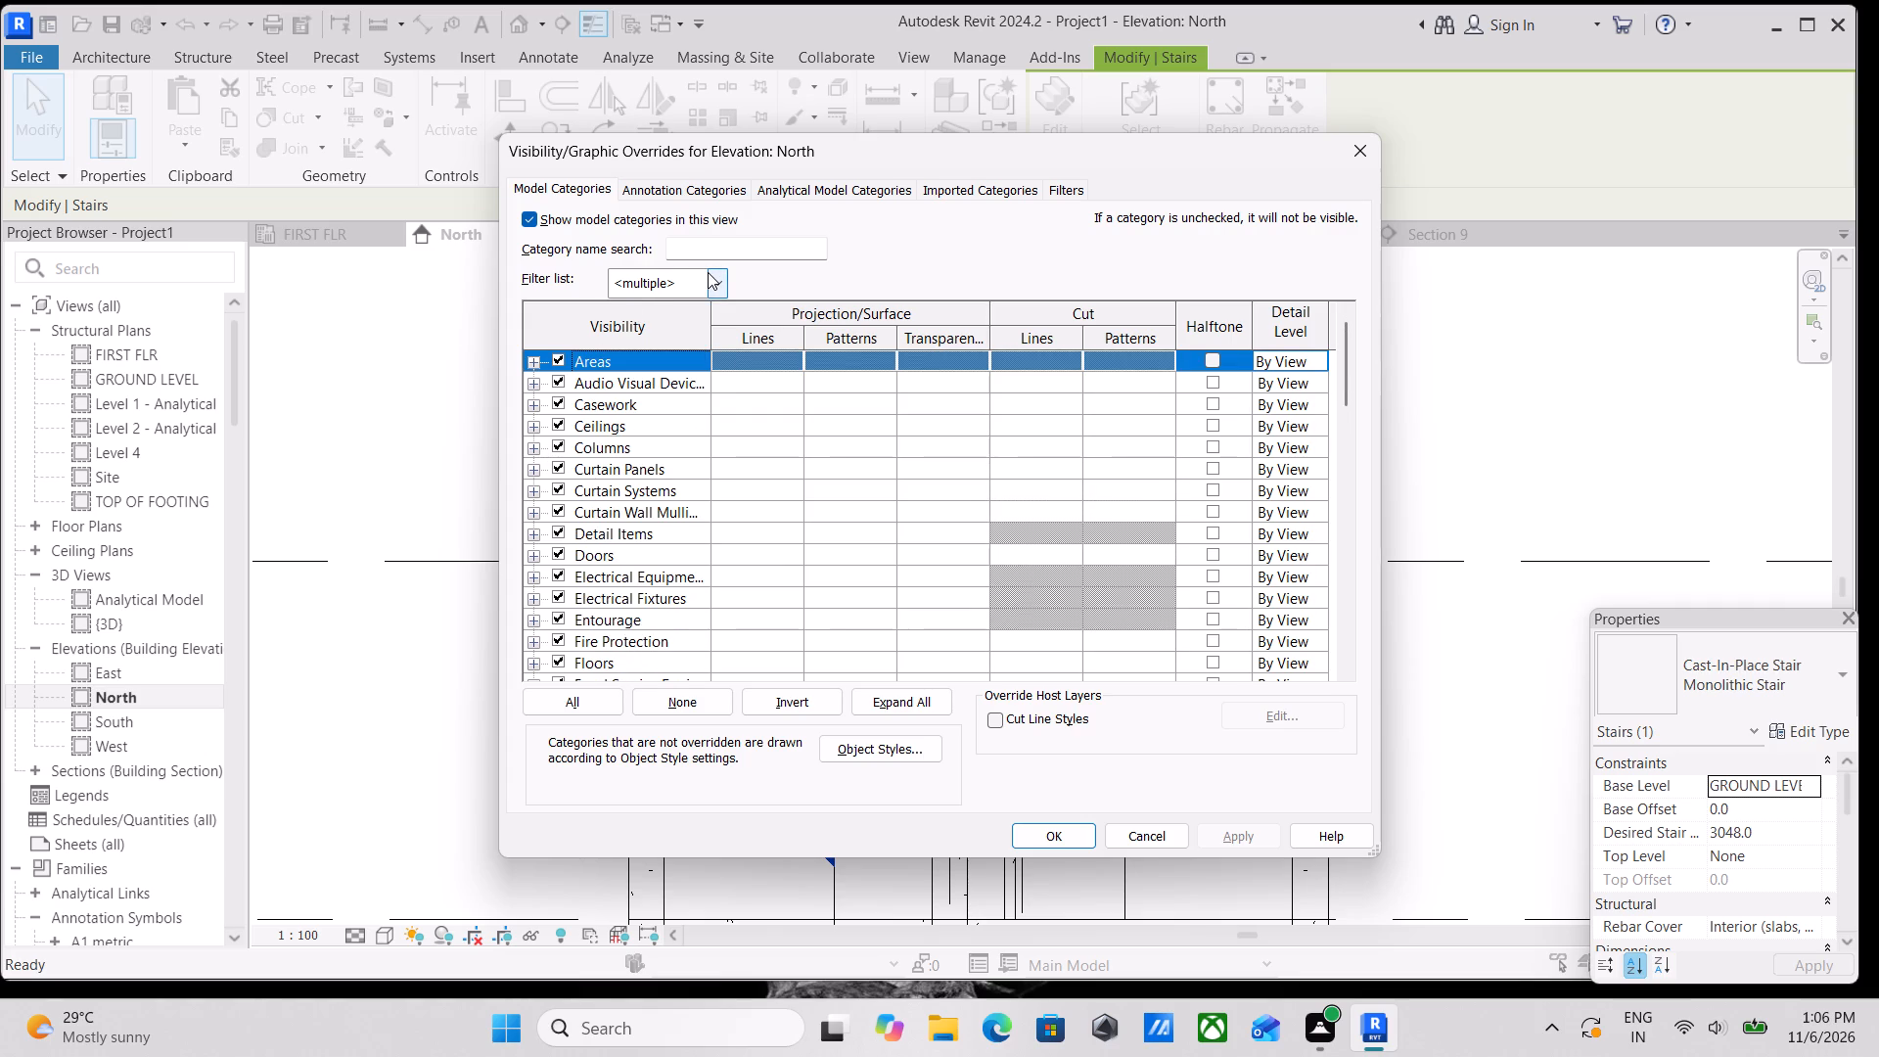
left_click(708, 272)
left_click(708, 272)
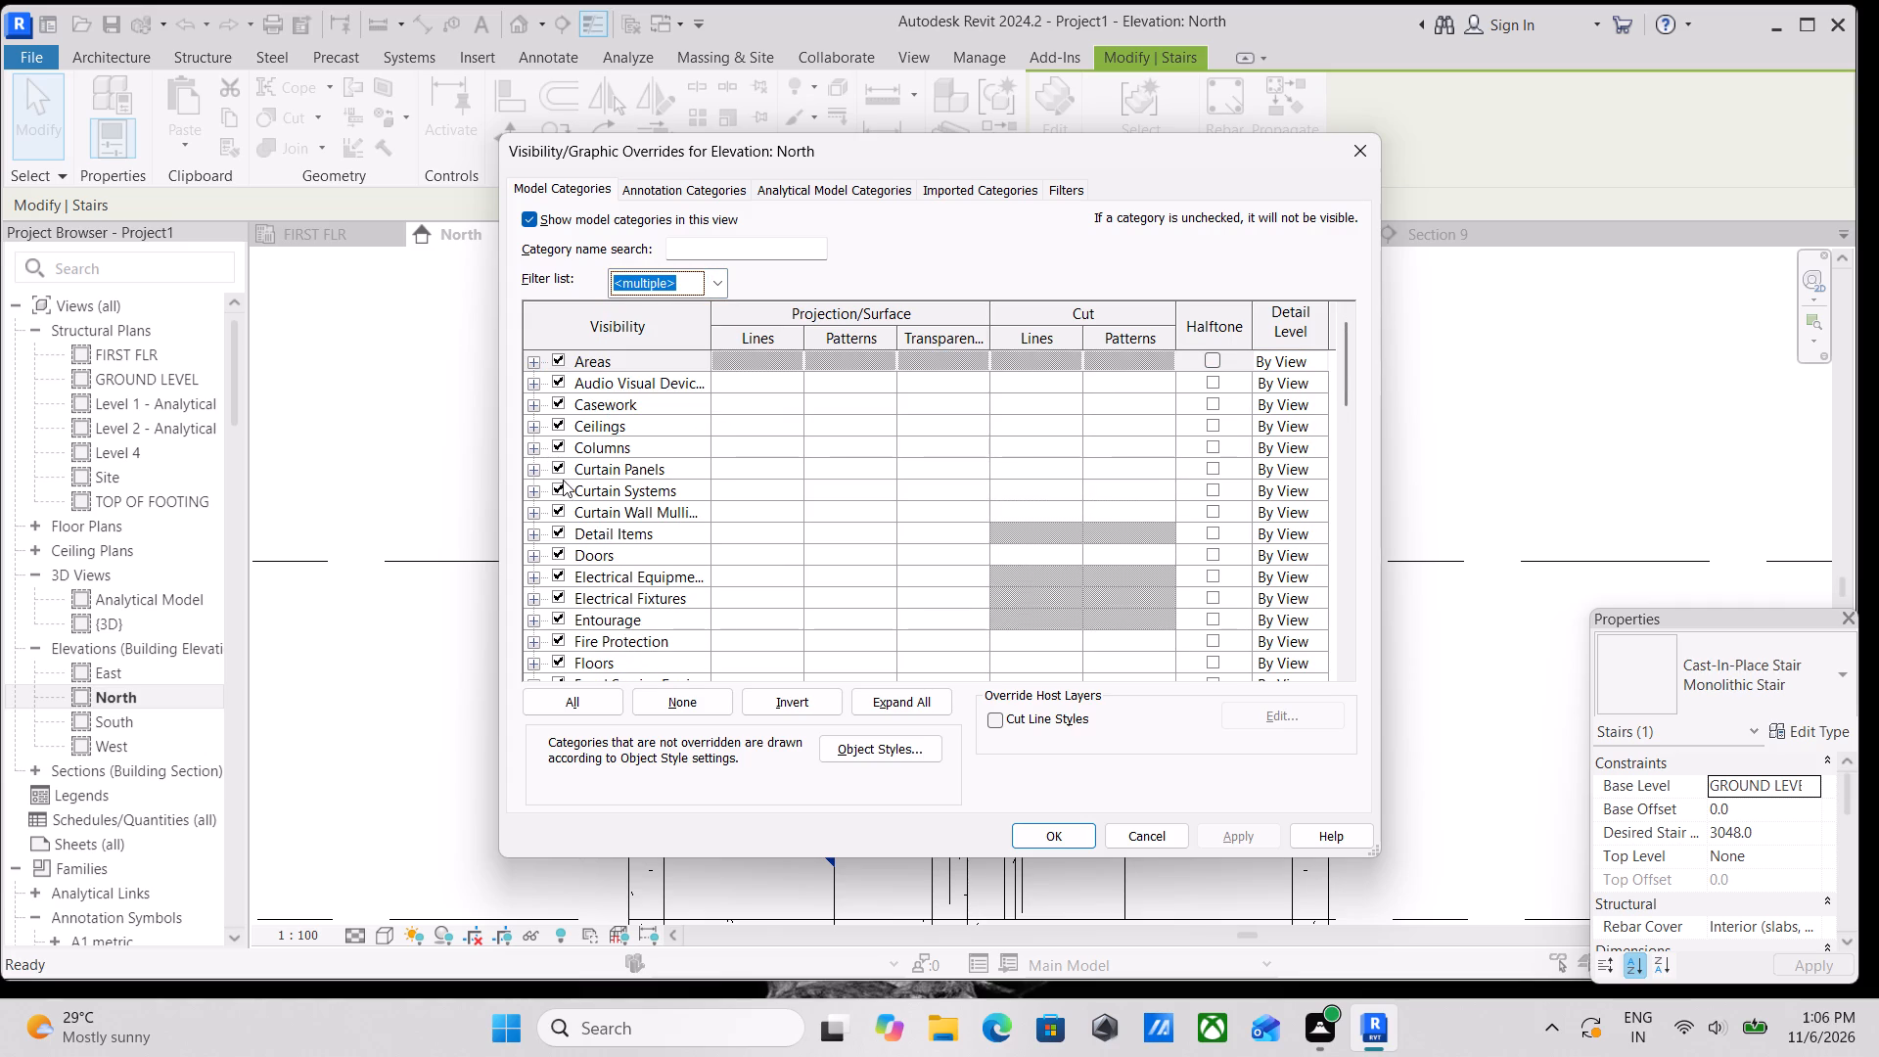
left_click(563, 480)
left_click(557, 483)
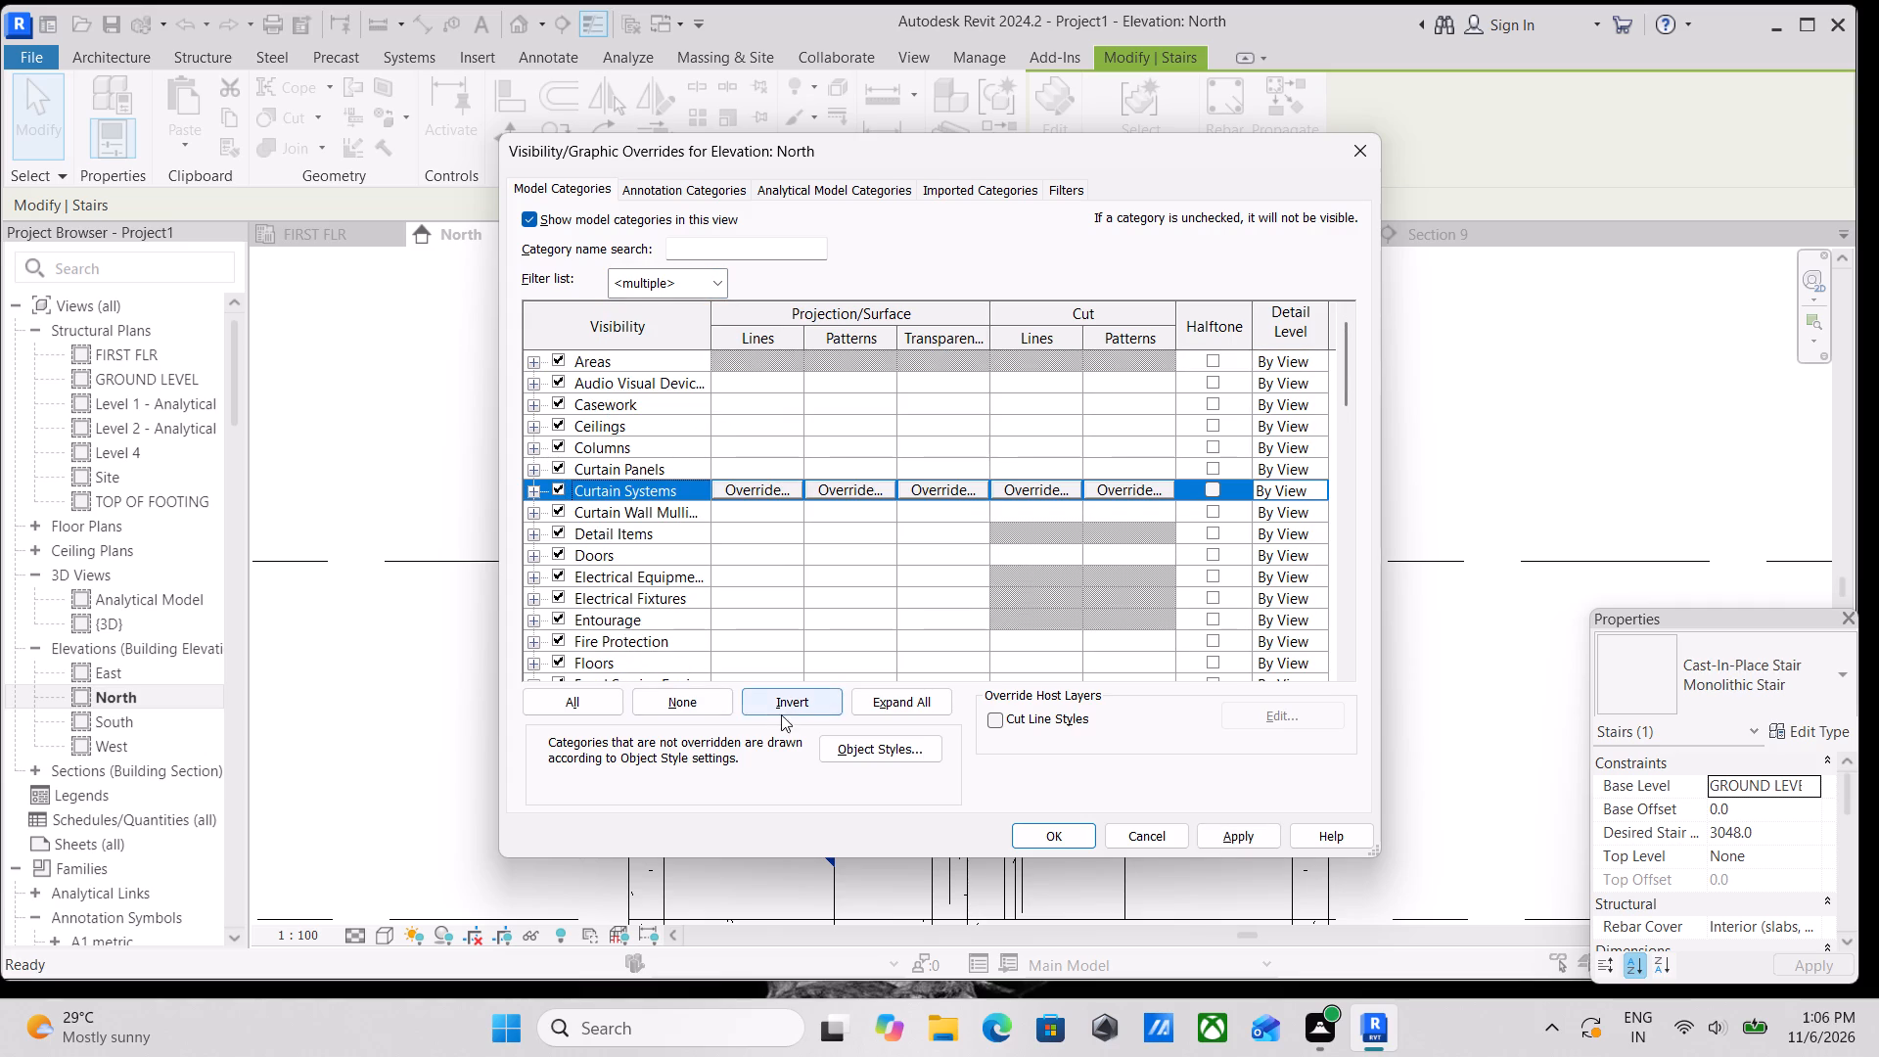
left_click(578, 695)
scroll(928, 640, "down", 3)
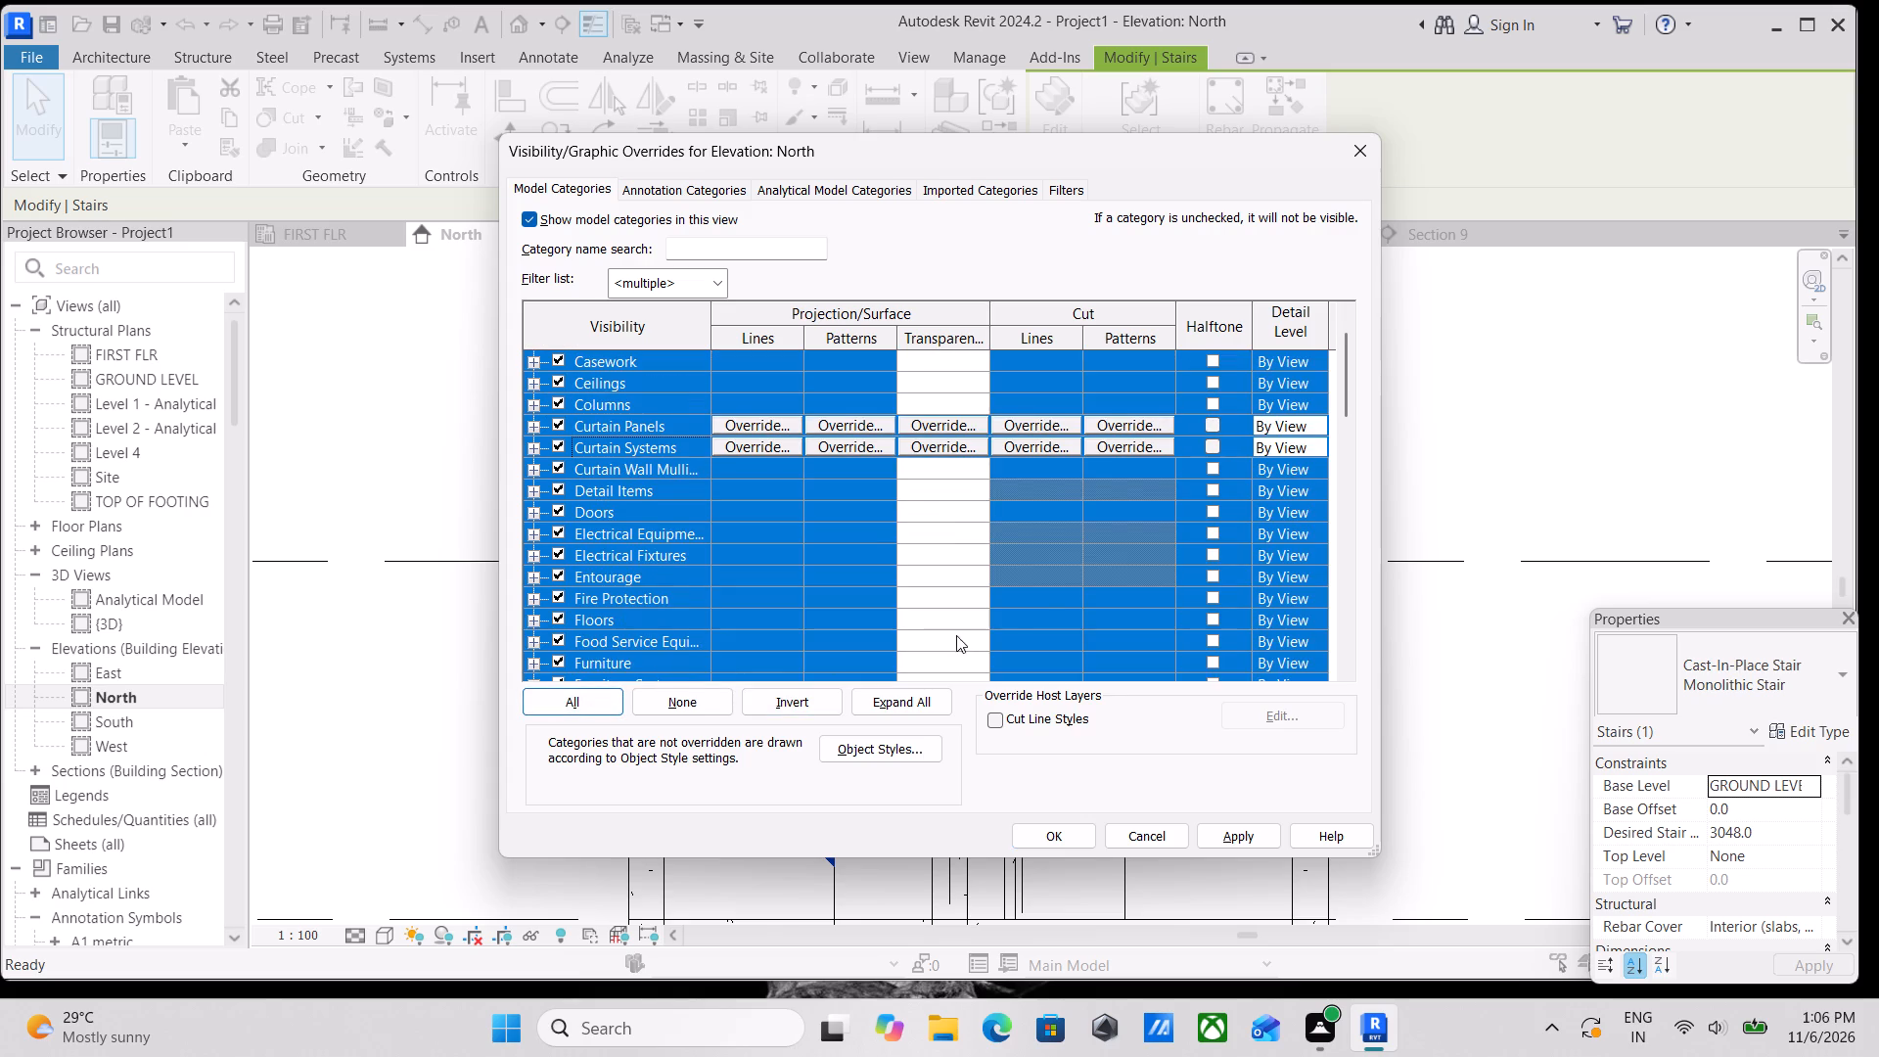
scroll(1042, 586, "down", 3)
scroll(1315, 793, "down", 2)
left_click(1251, 837)
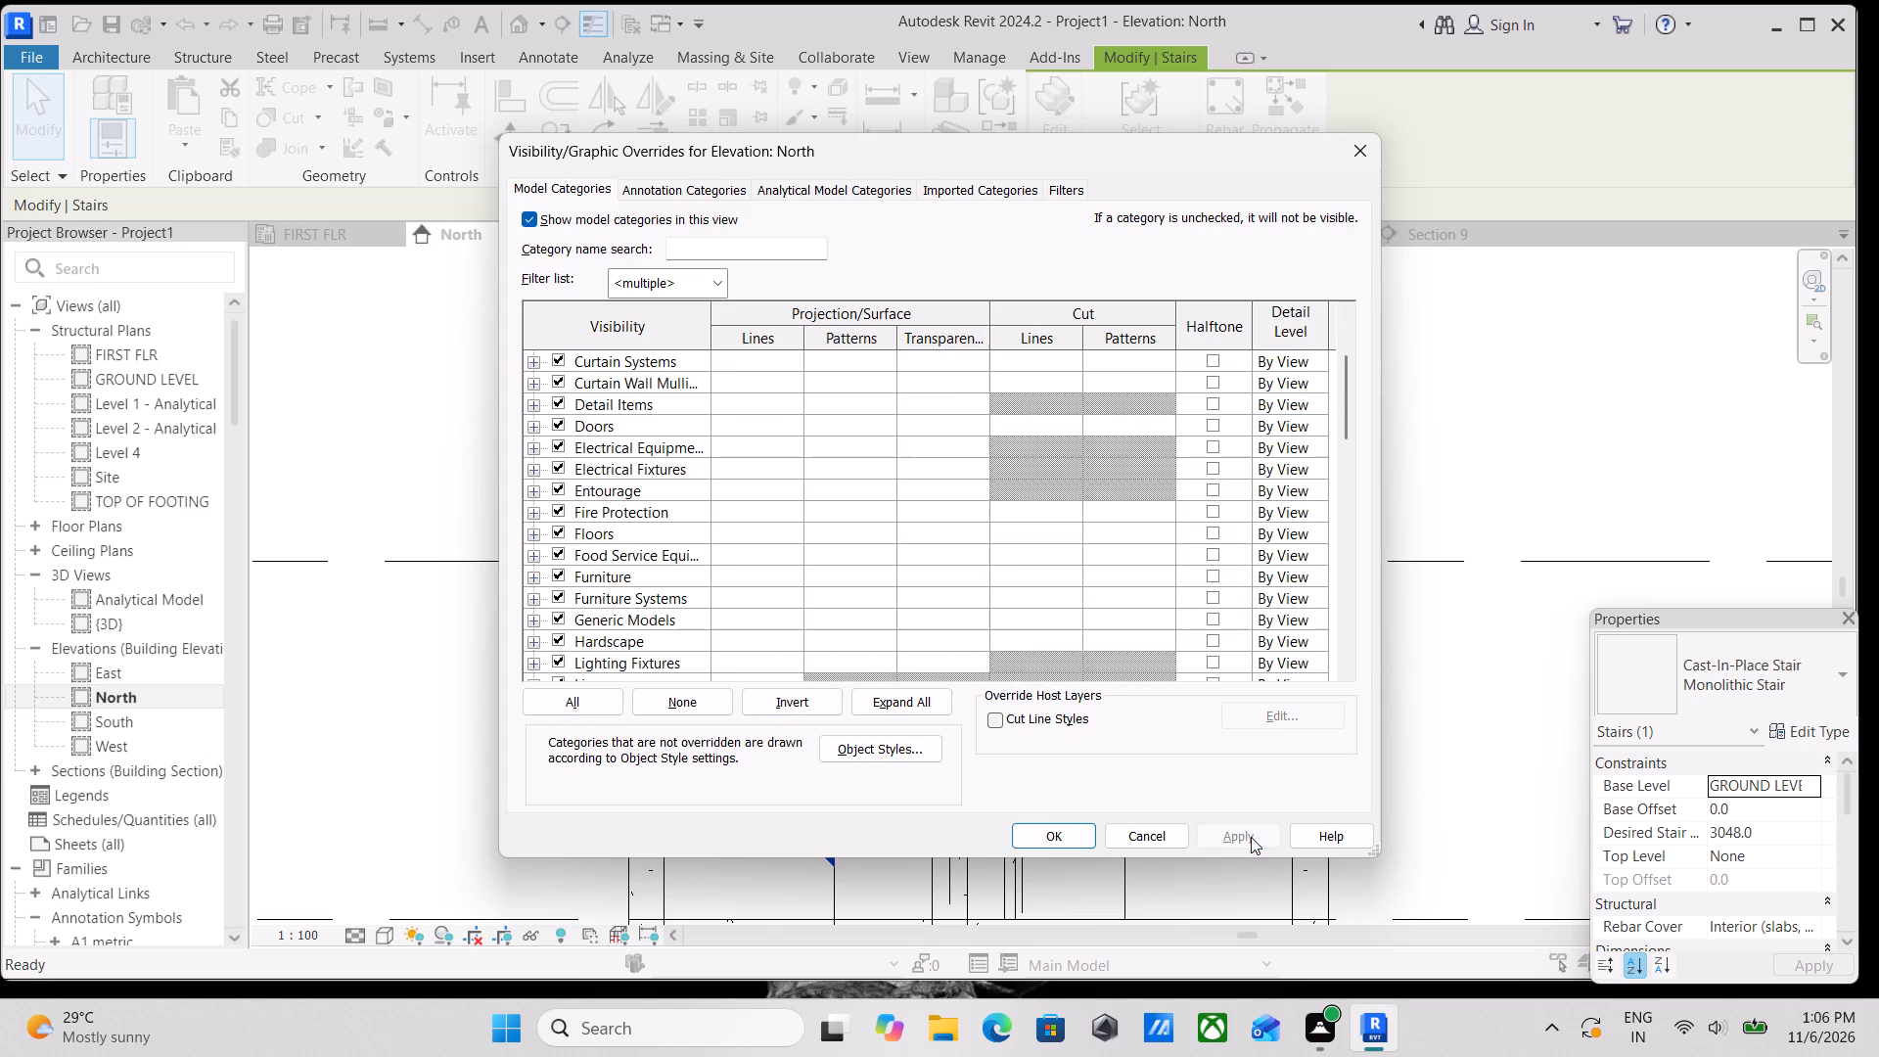
left_click(1060, 838)
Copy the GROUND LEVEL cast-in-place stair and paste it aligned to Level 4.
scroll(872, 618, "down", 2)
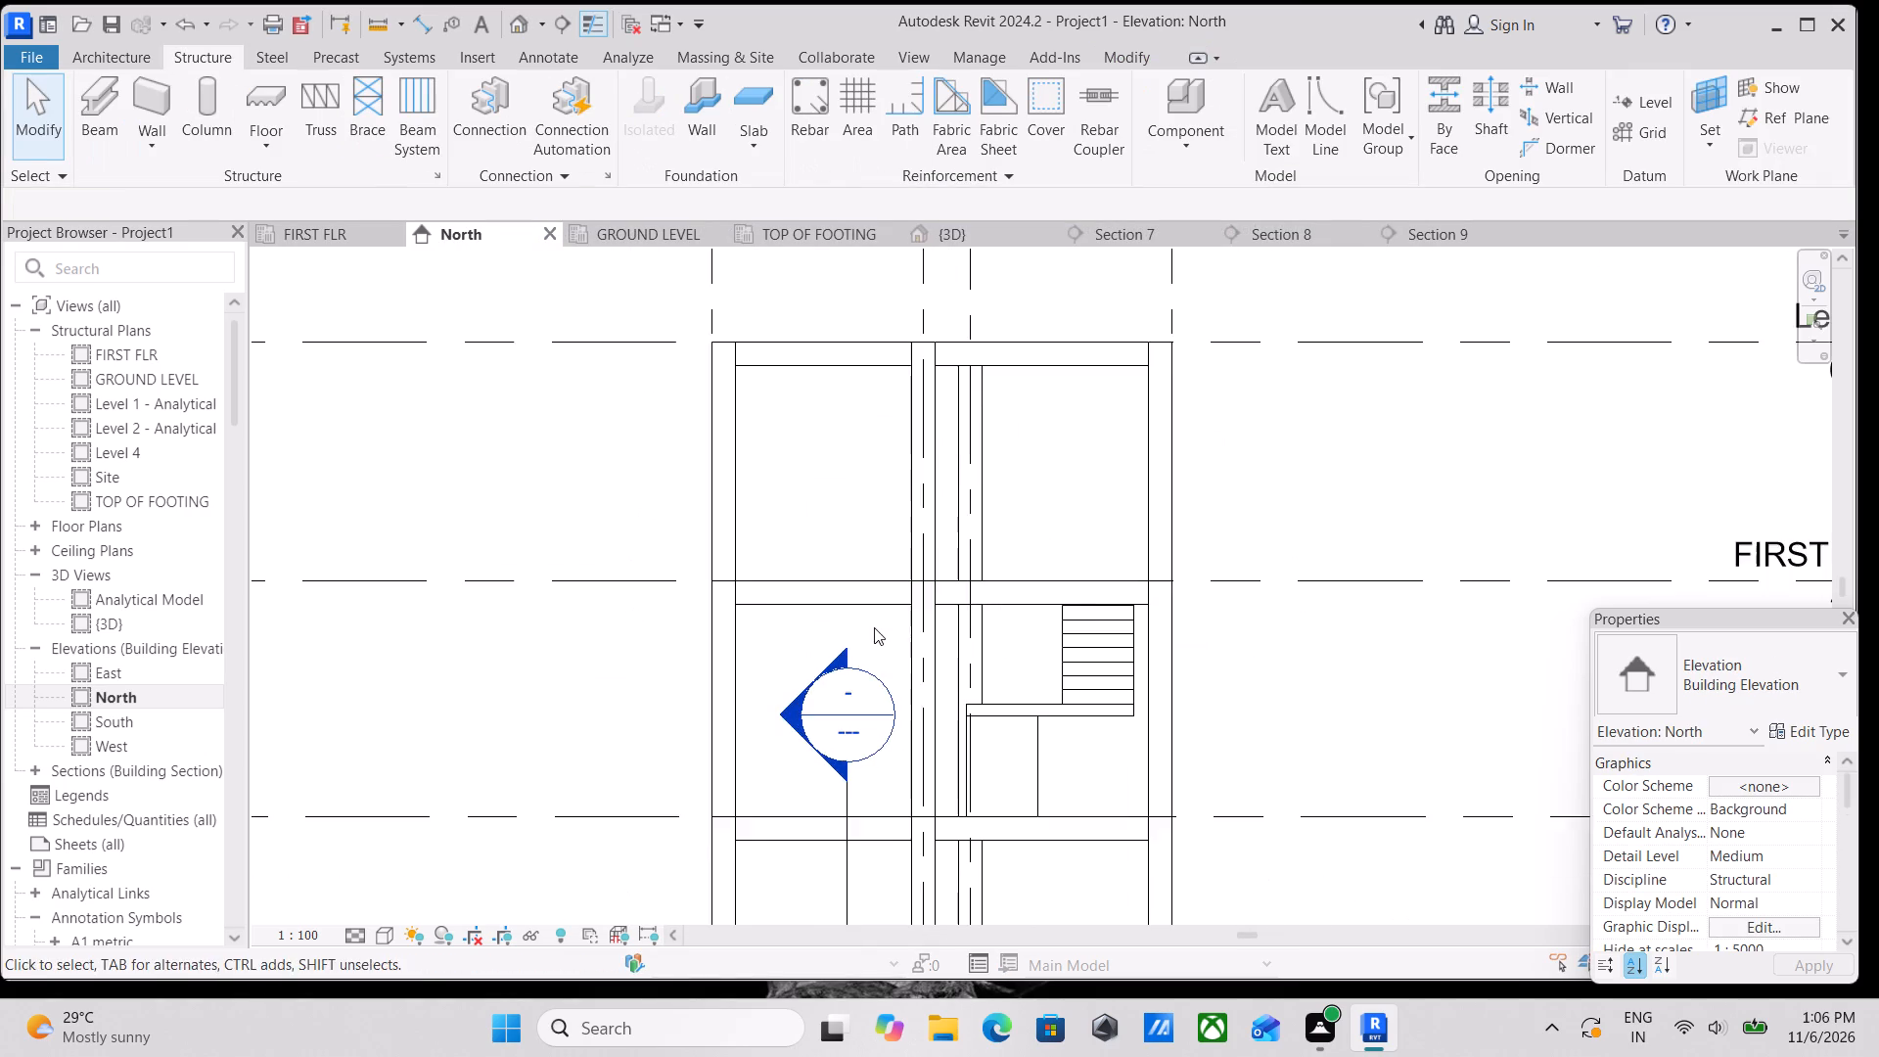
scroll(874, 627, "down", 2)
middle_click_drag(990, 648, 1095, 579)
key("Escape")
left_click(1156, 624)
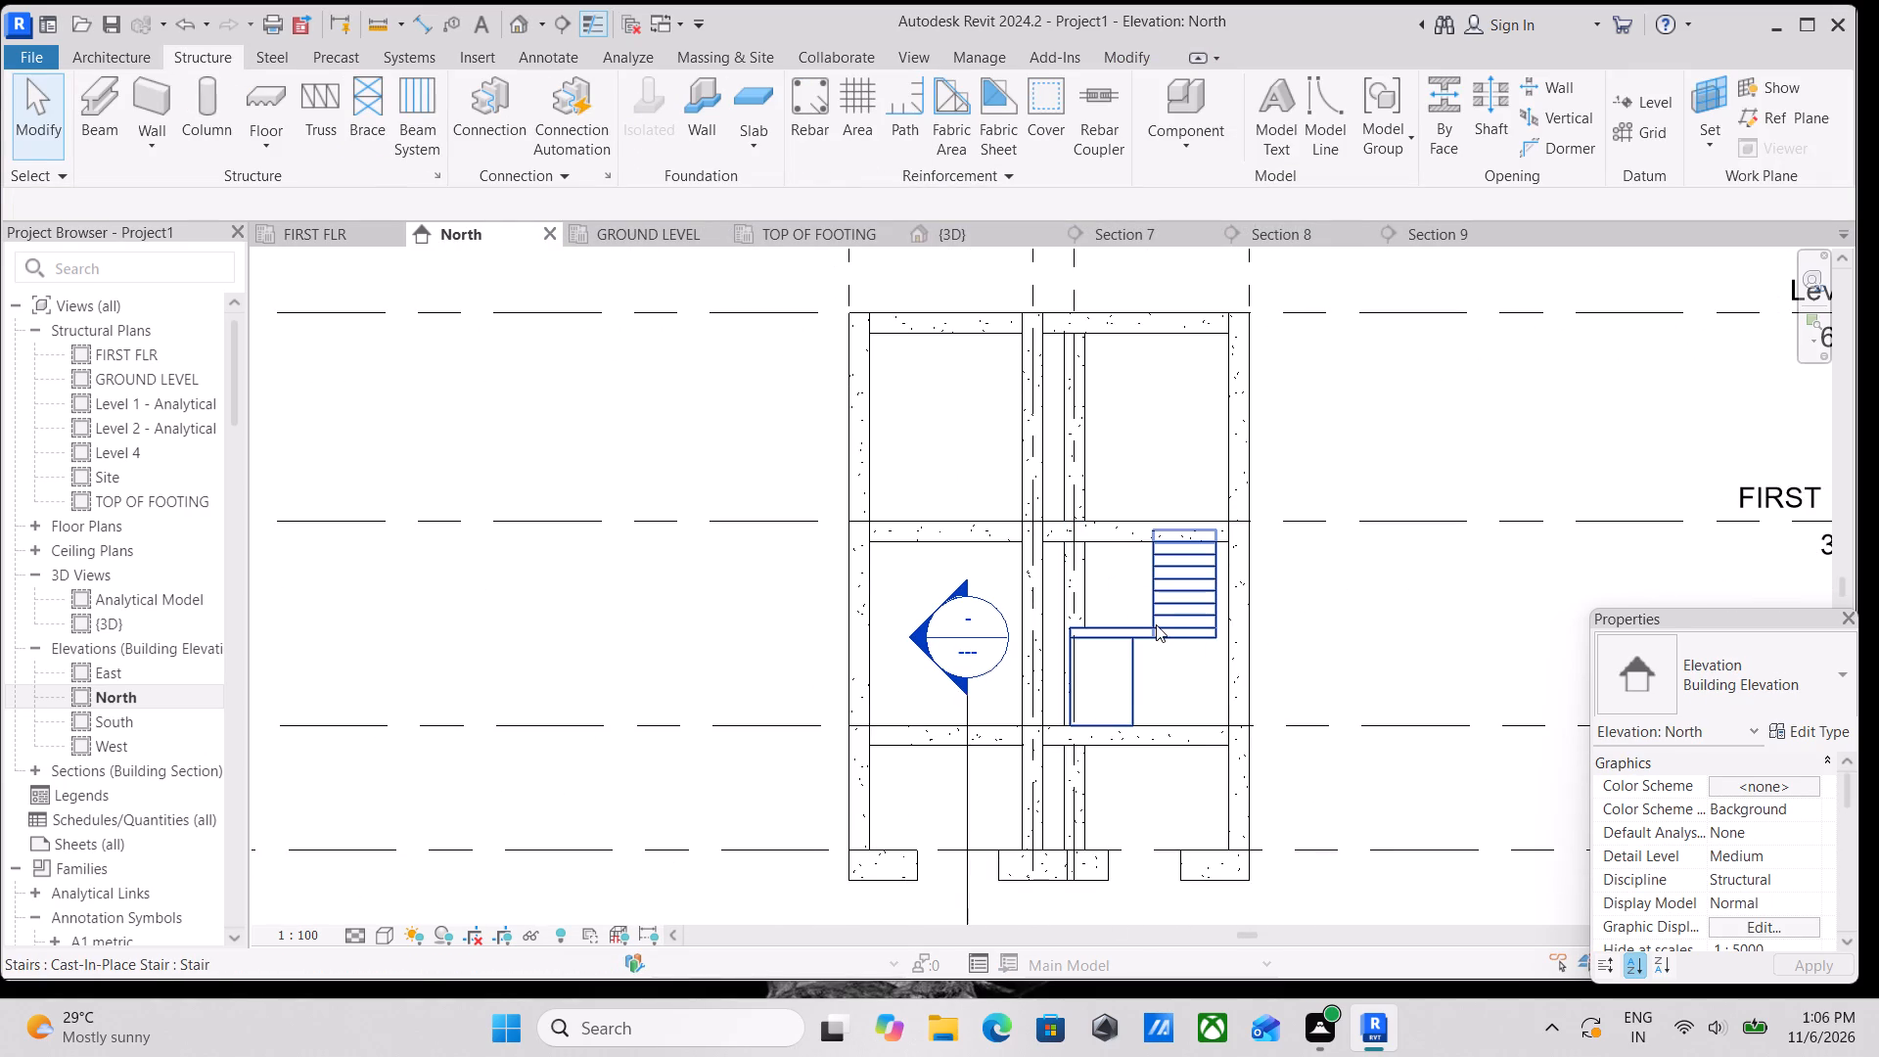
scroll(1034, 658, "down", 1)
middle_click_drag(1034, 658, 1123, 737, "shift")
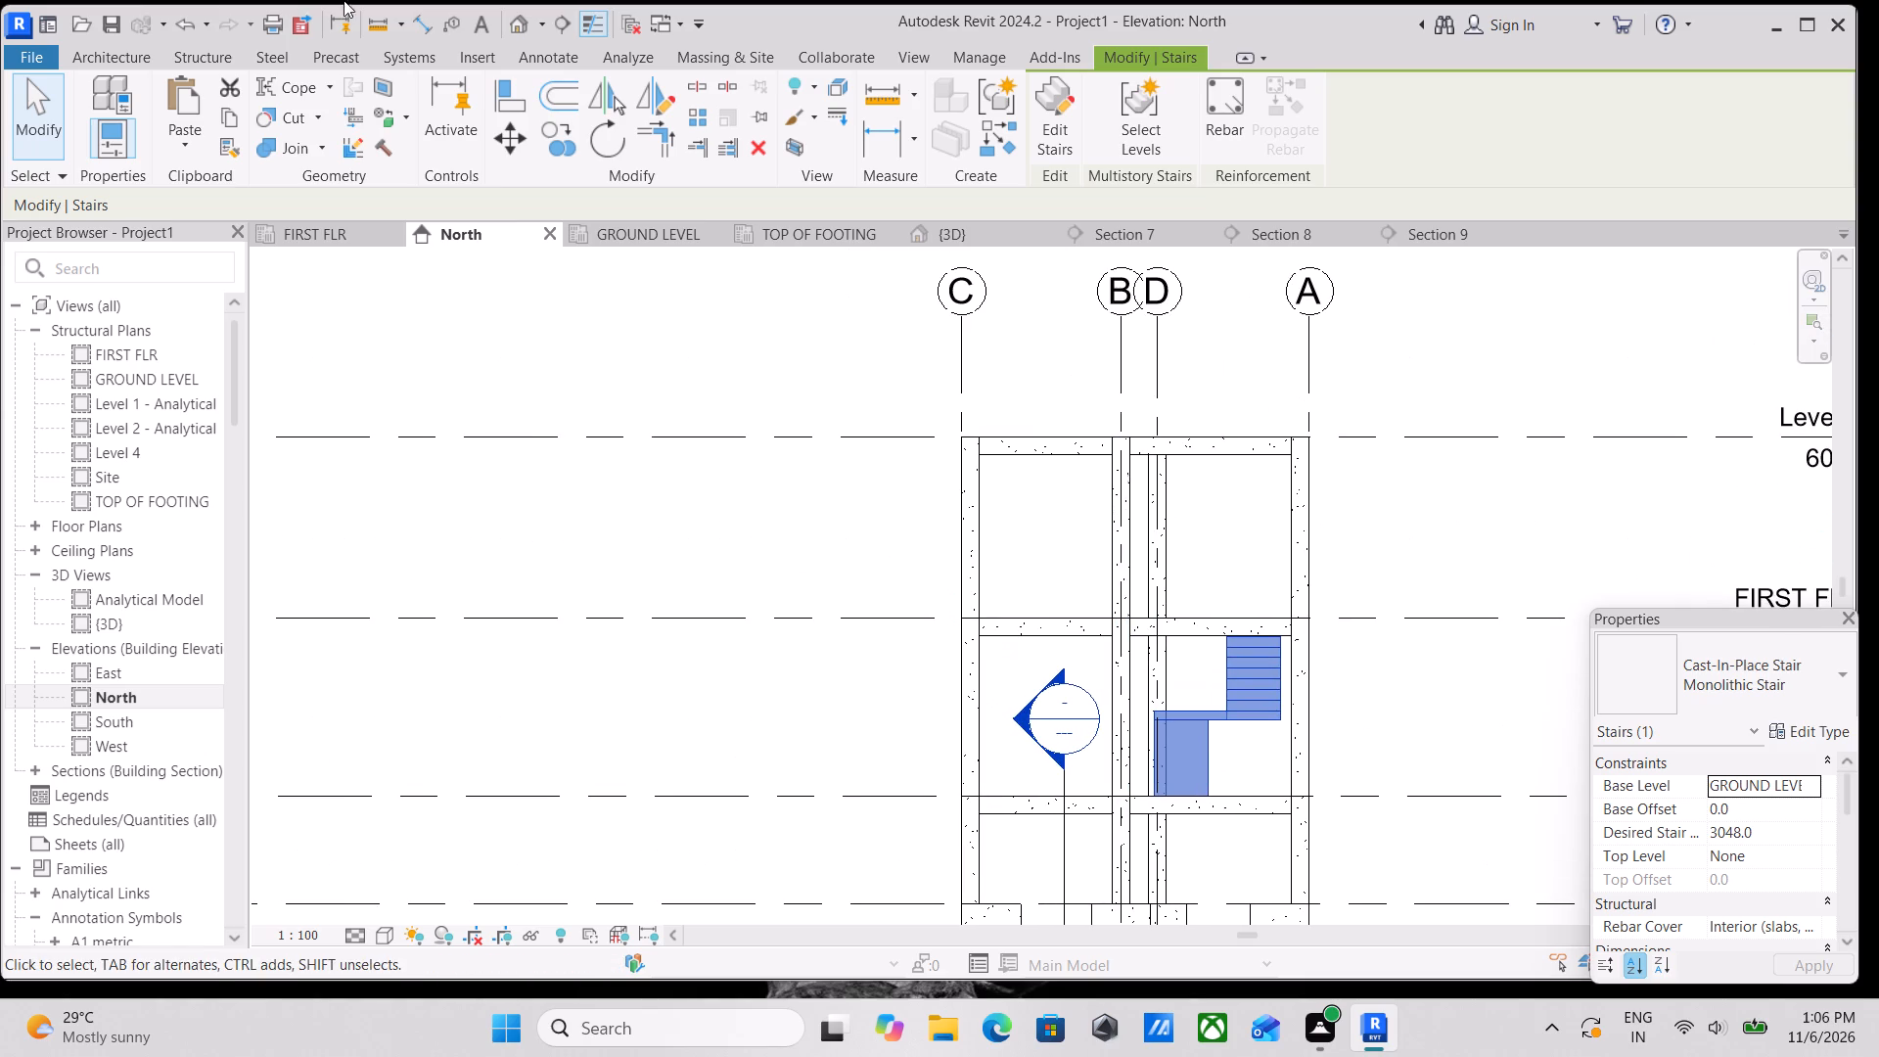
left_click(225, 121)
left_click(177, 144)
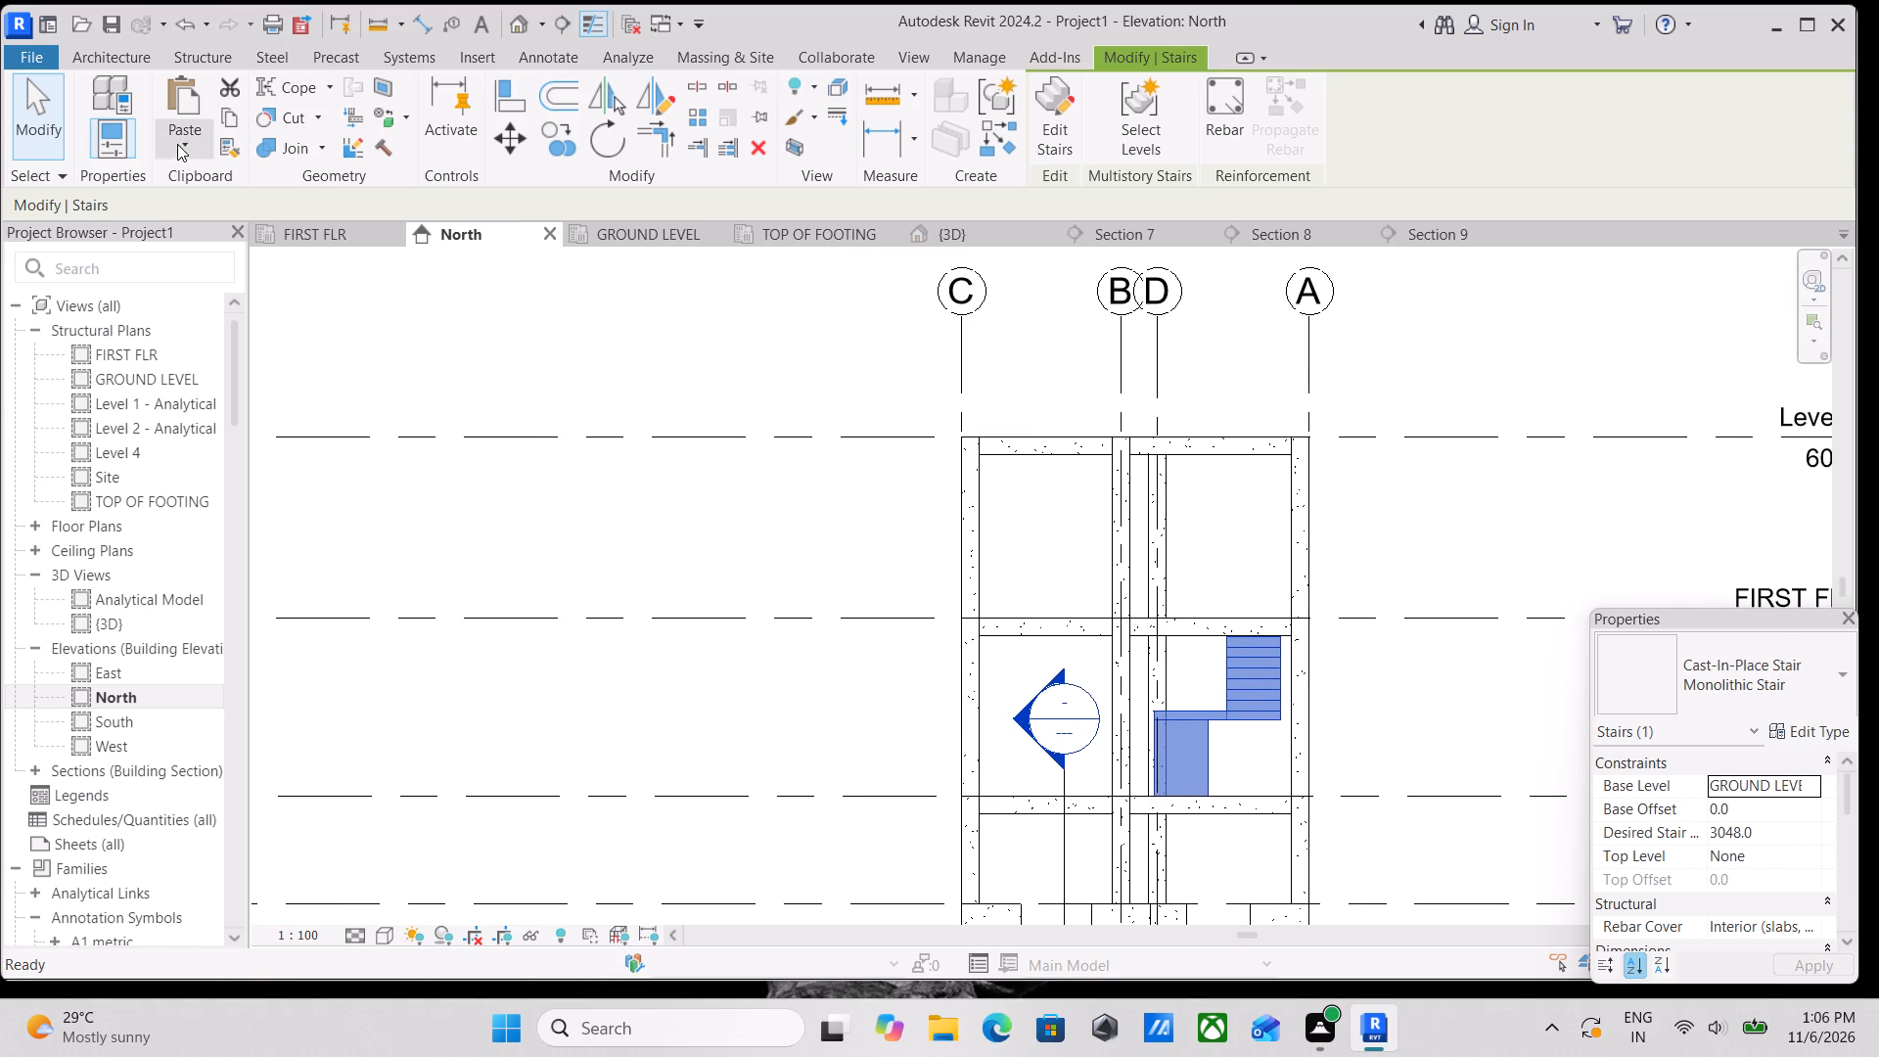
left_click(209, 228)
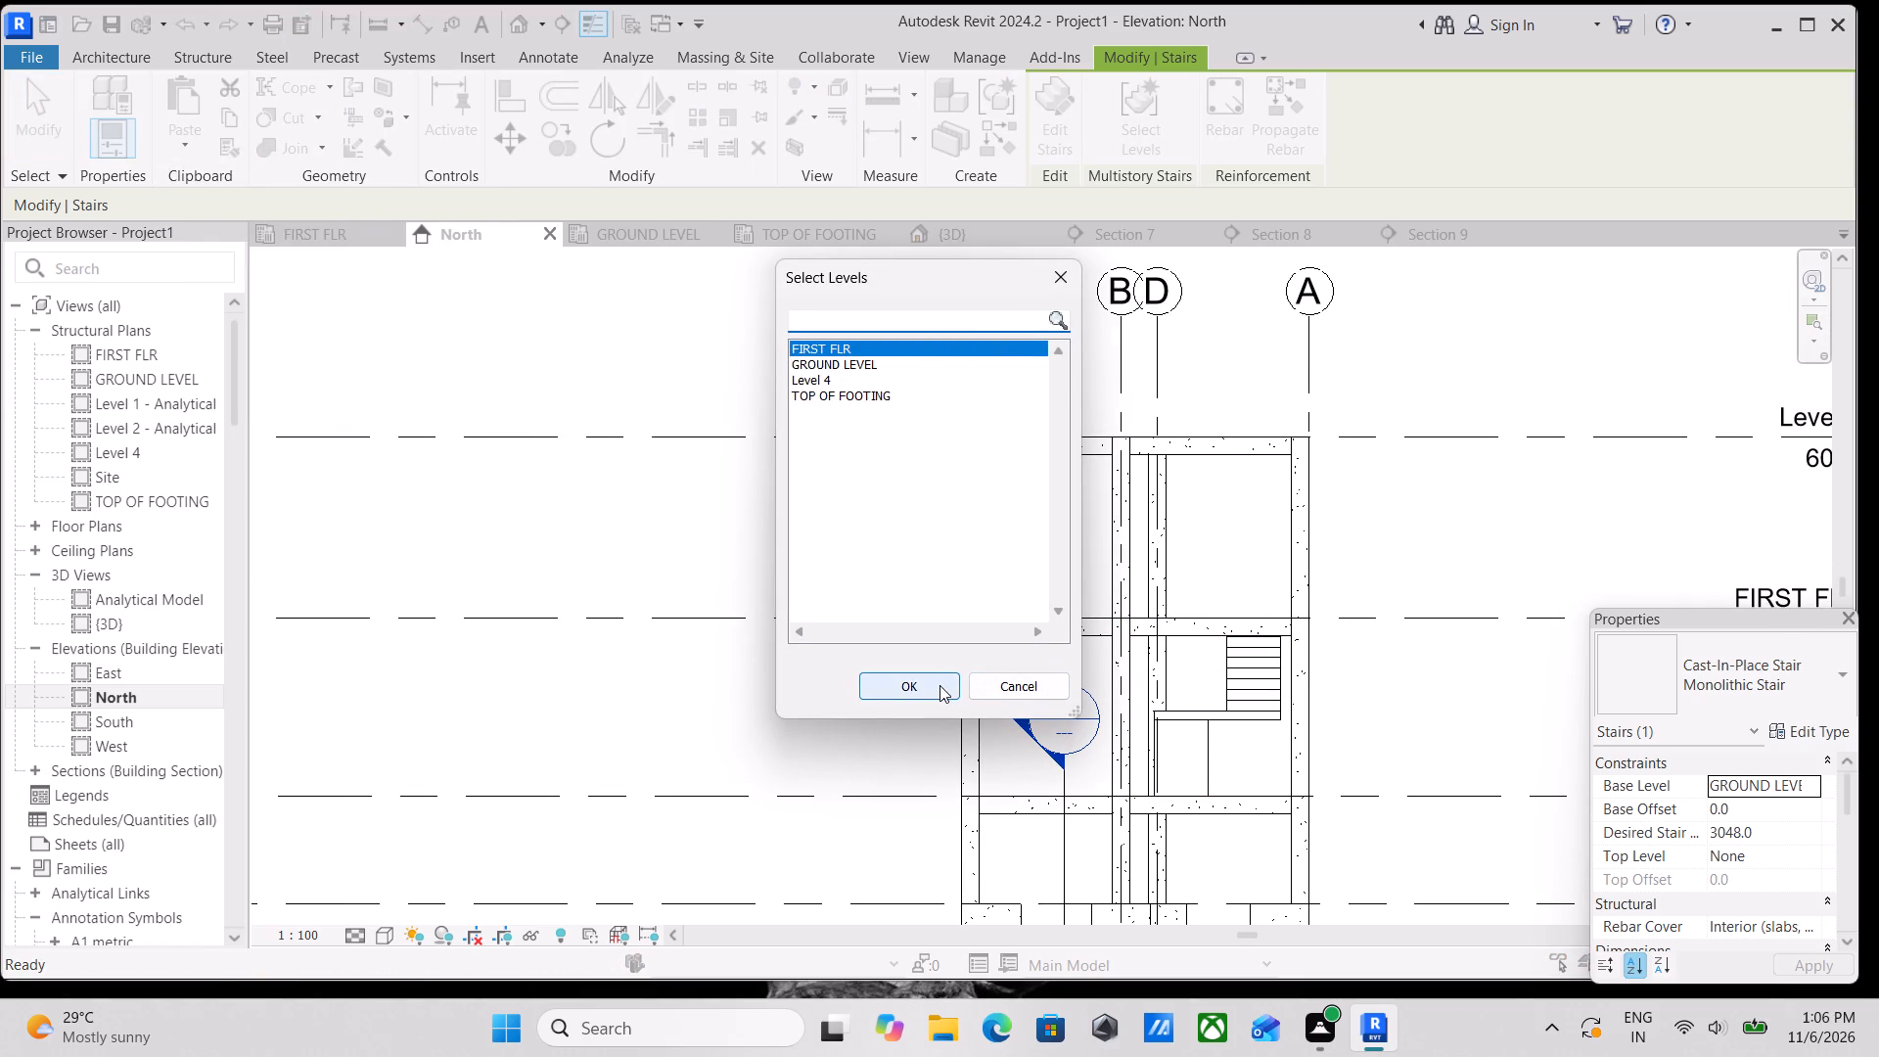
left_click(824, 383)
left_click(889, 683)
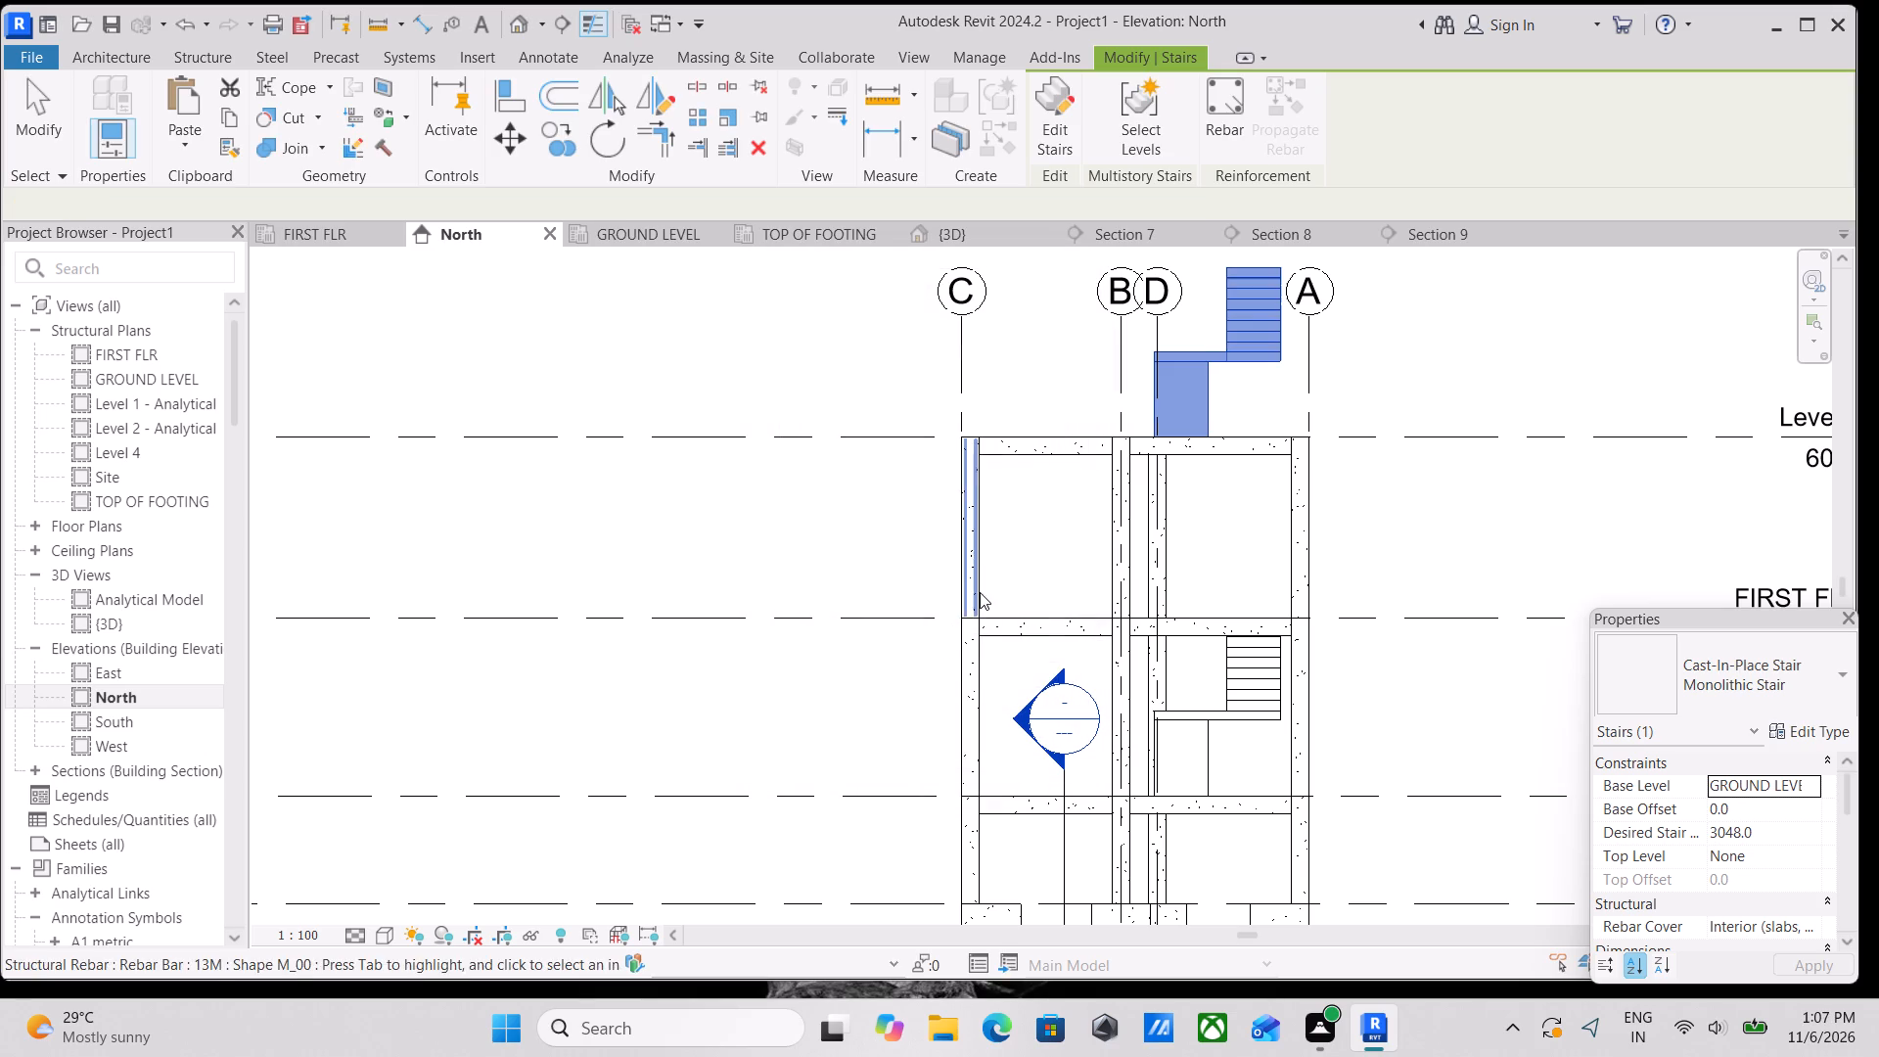
Copy the selected stair to the clipboard and paste it aligned to the FIRST FLR level.
middle_click_drag(1117, 397, 1103, 542)
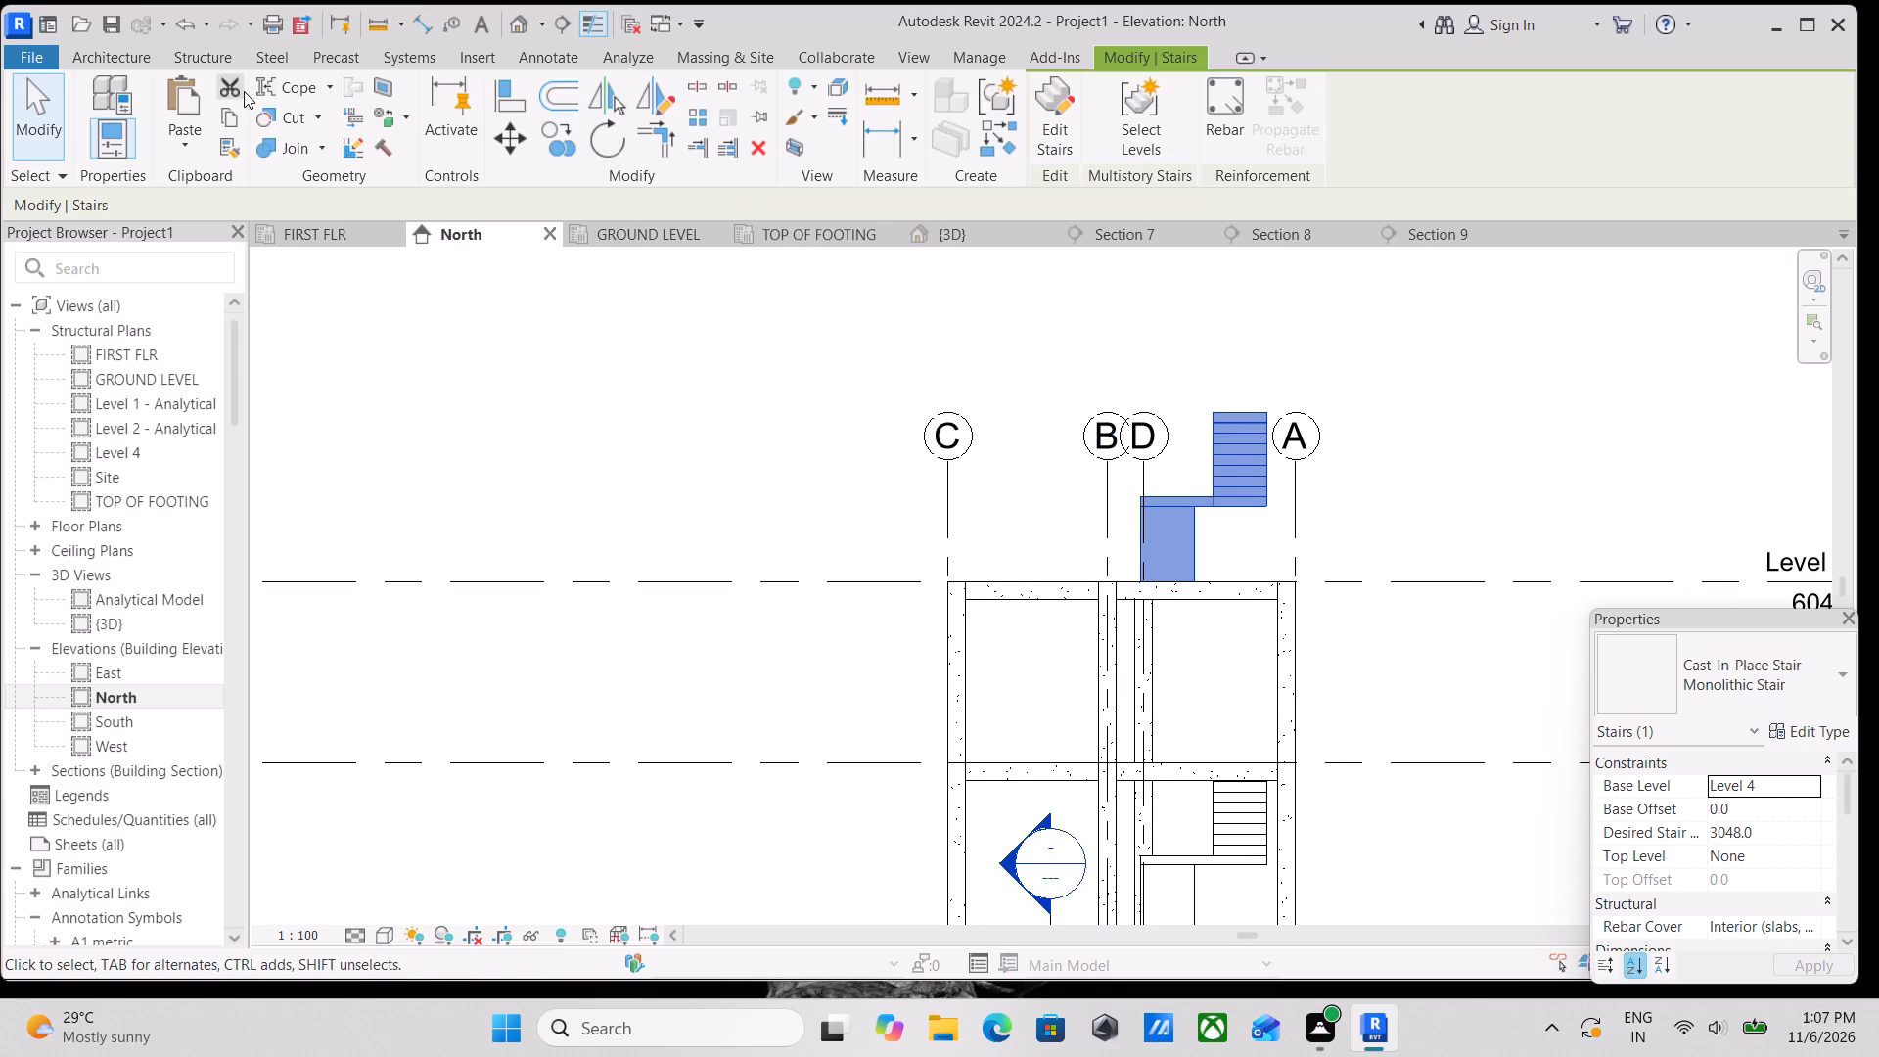
left_click(237, 107)
left_click(179, 149)
left_click(209, 237)
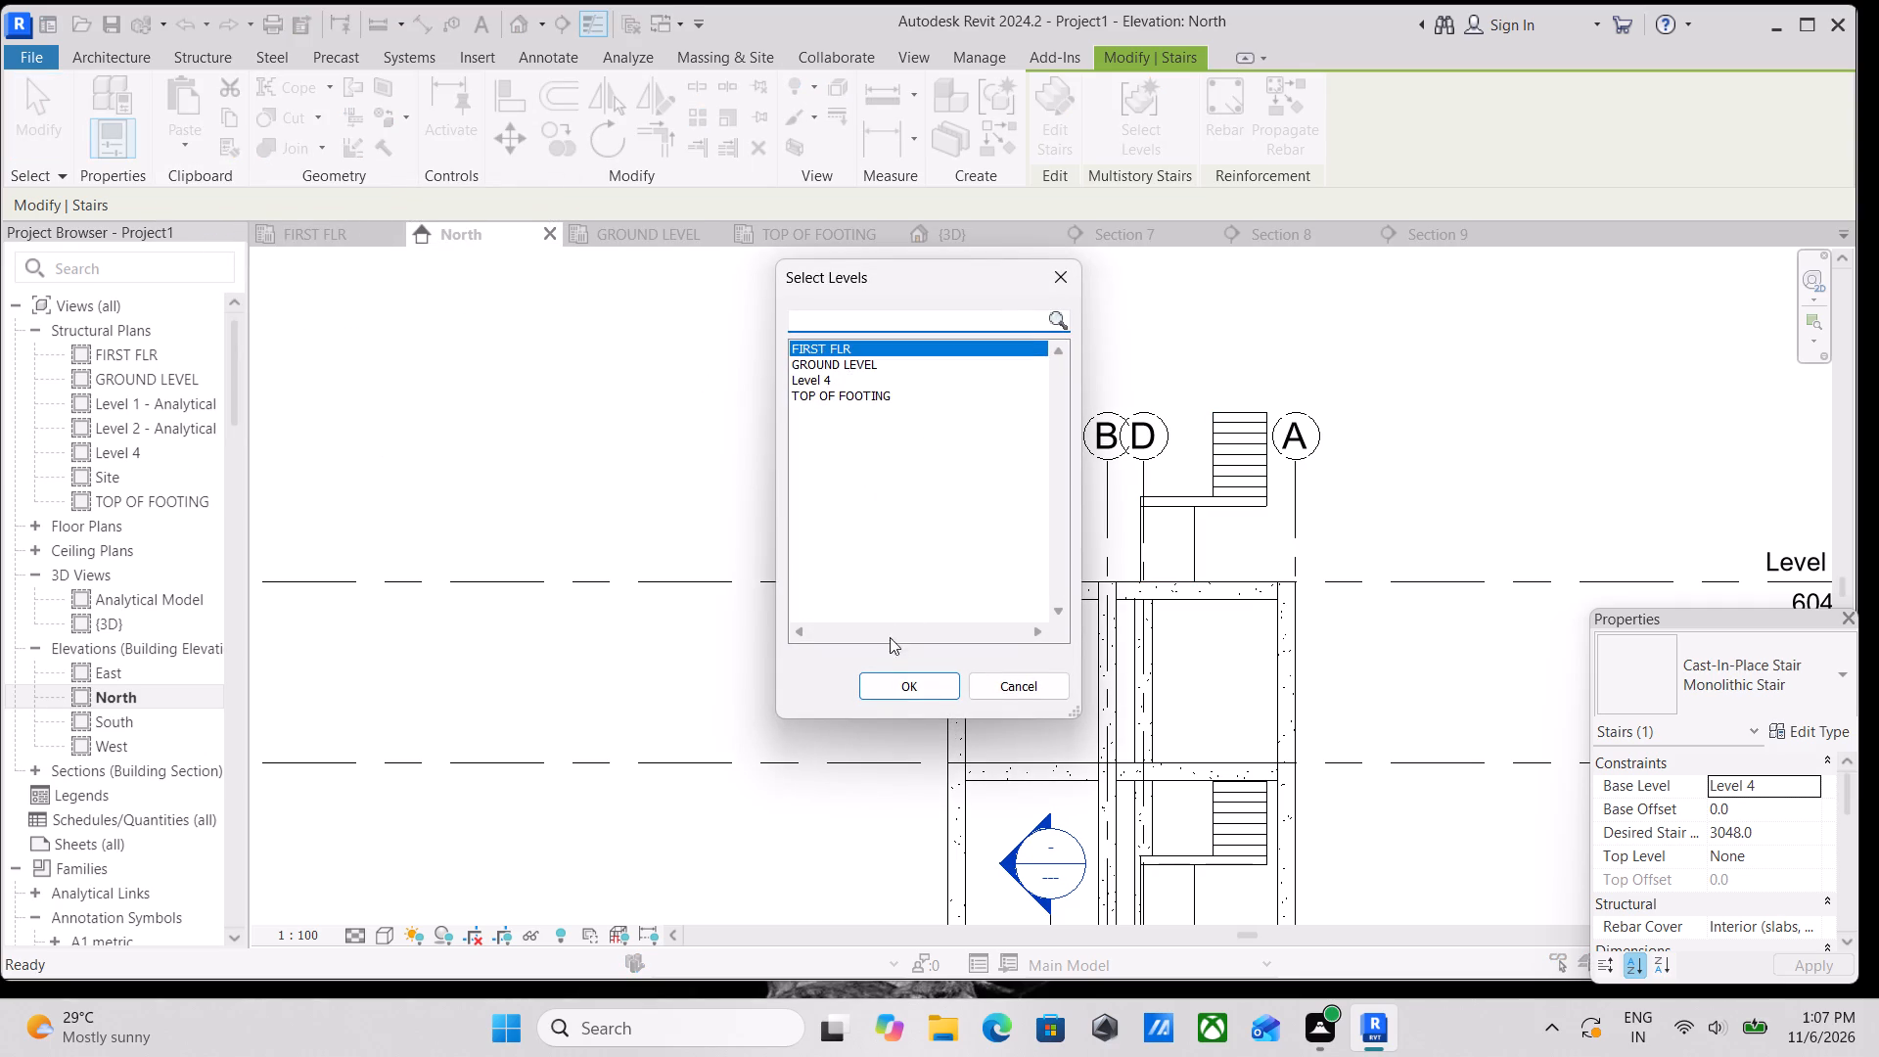
left_click(880, 680)
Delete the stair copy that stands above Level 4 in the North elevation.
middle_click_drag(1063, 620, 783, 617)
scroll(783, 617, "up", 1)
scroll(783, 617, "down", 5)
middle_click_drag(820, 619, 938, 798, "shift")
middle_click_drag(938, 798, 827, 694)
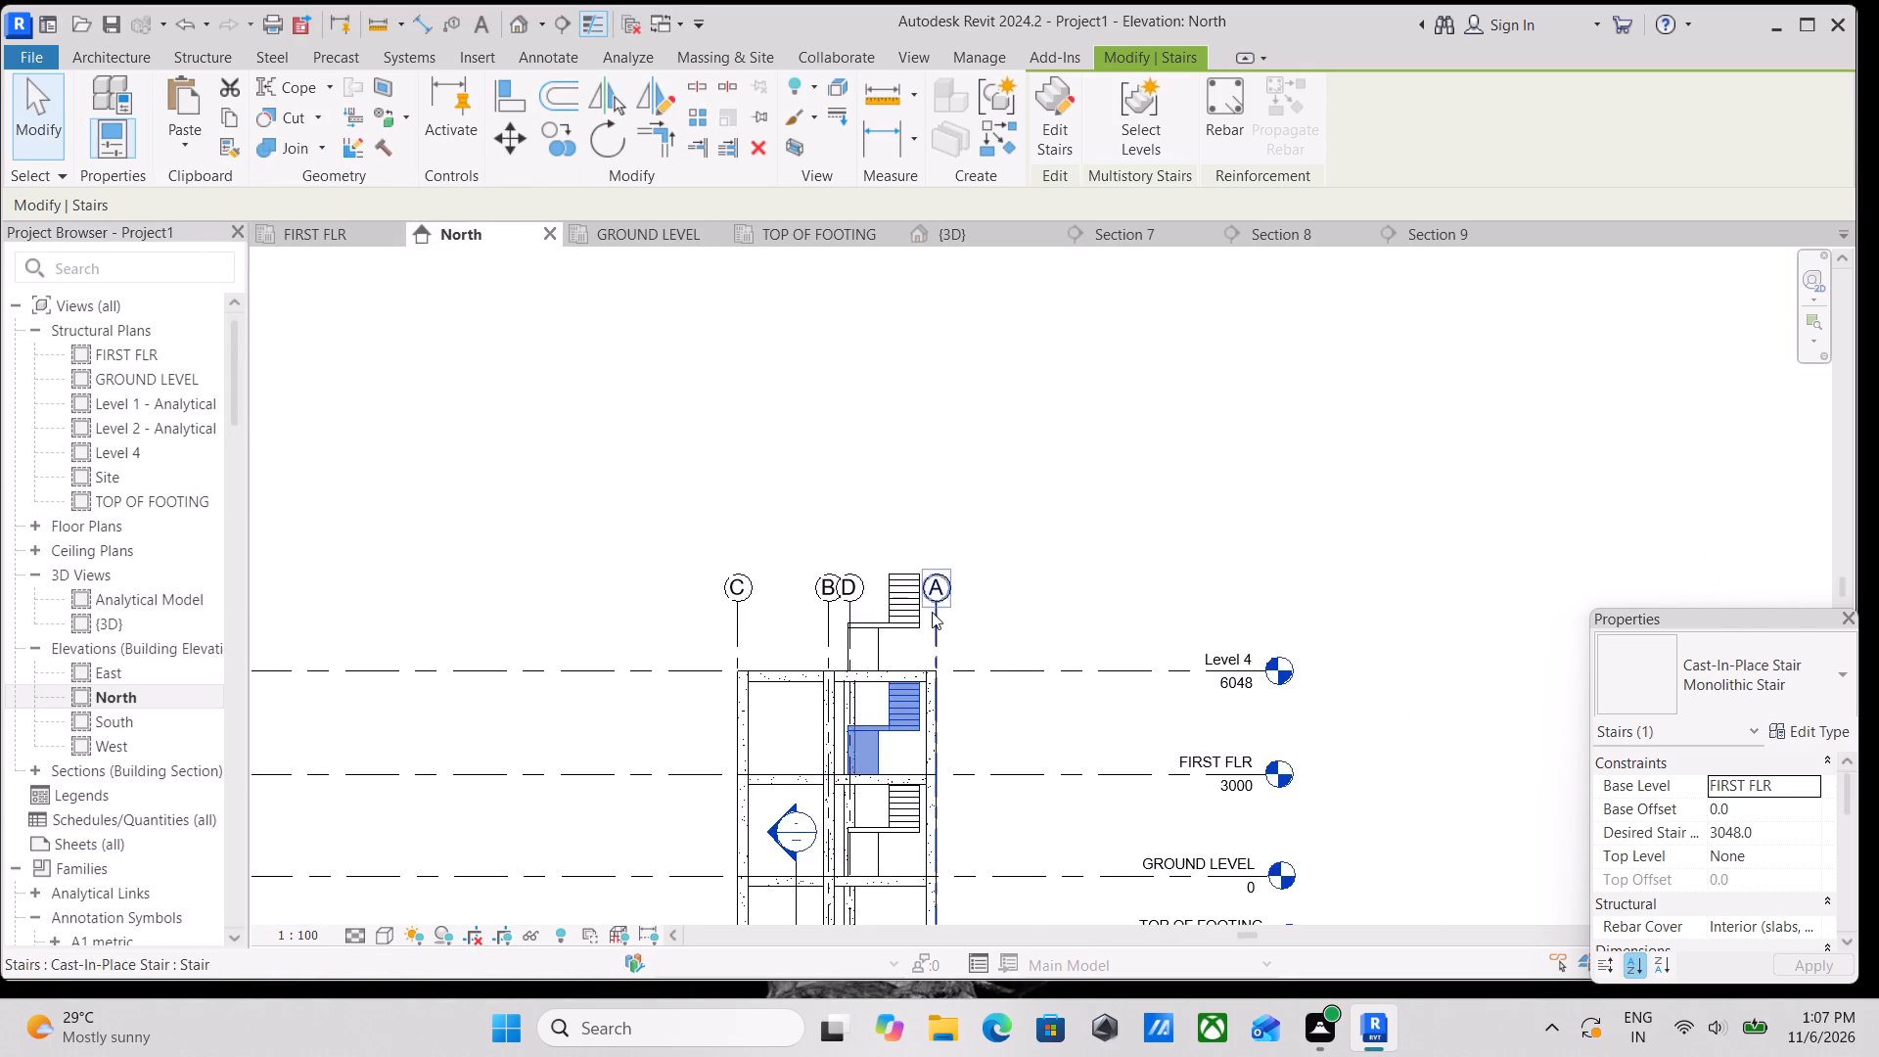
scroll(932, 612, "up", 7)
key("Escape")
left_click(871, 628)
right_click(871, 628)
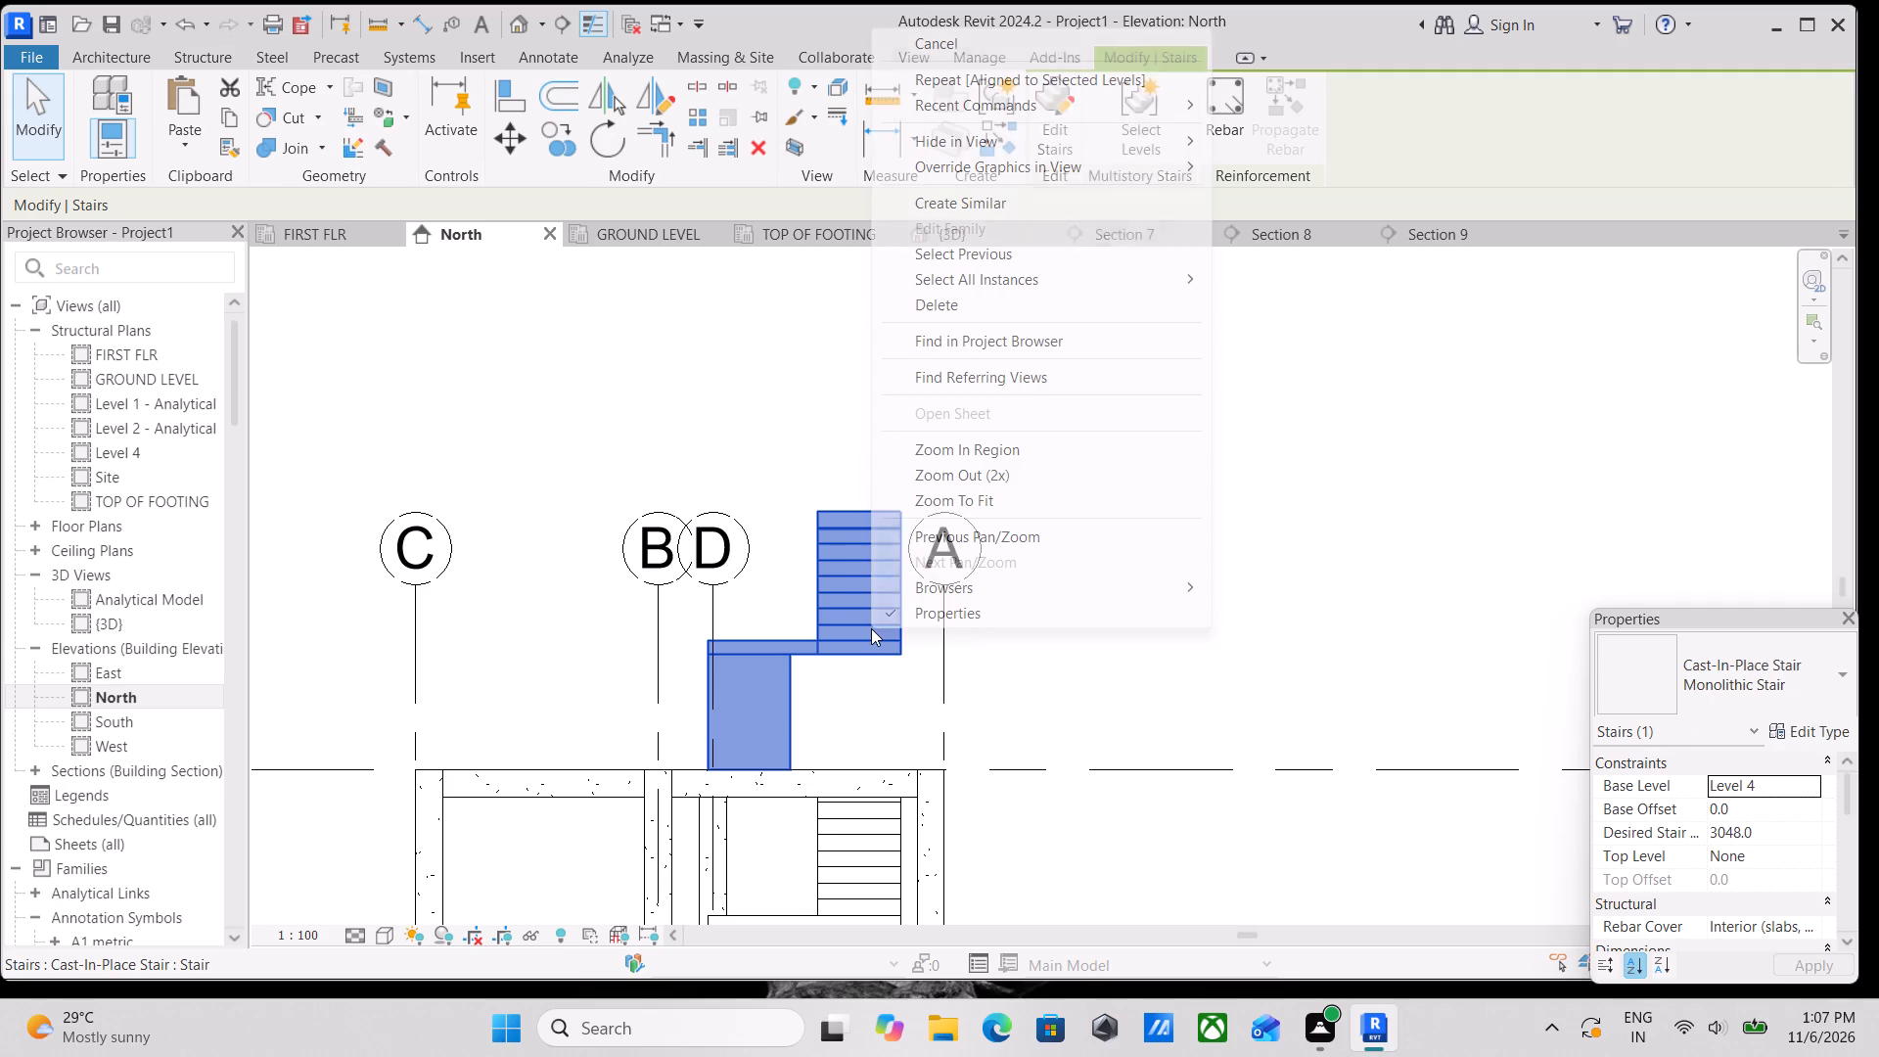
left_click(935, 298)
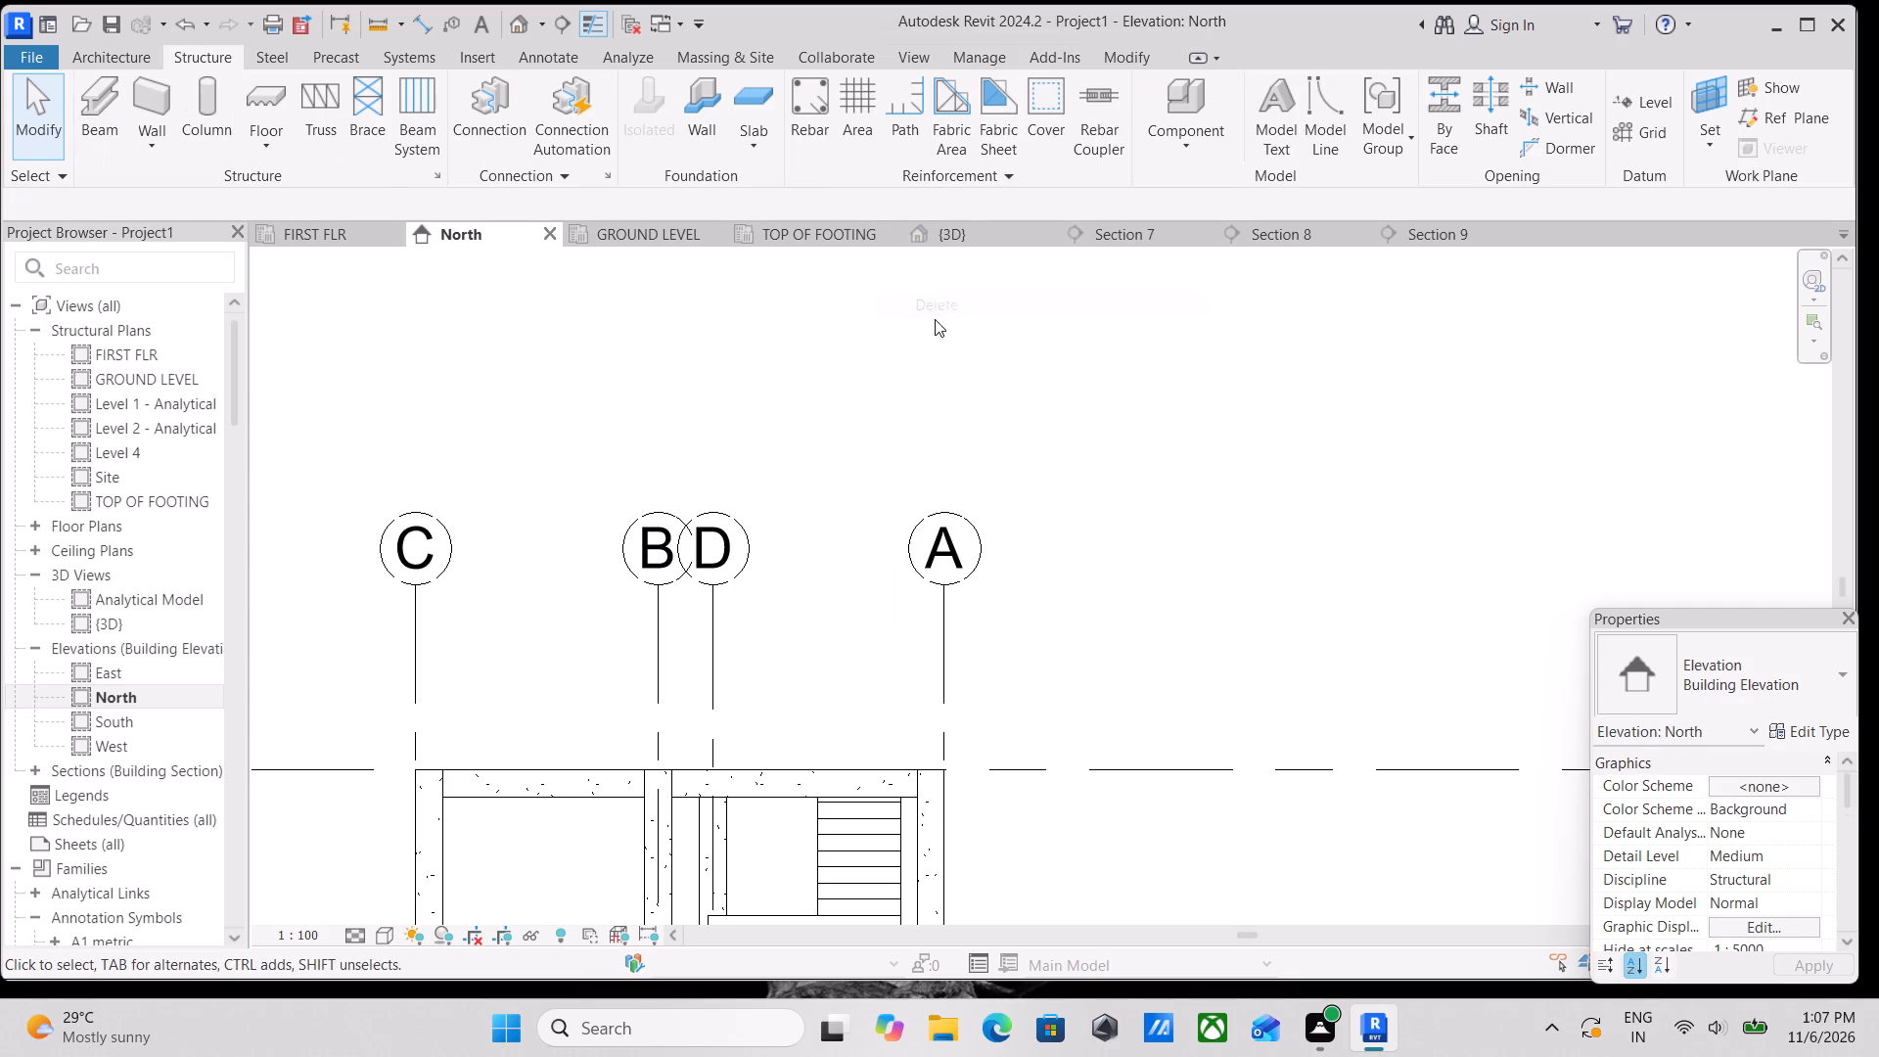
Check the frame in the 3D view after the stair copying, looking at the storeys and footings from another angle.
scroll(760, 638, "down", 1)
middle_click_drag(760, 638, 905, 406)
left_click(968, 231)
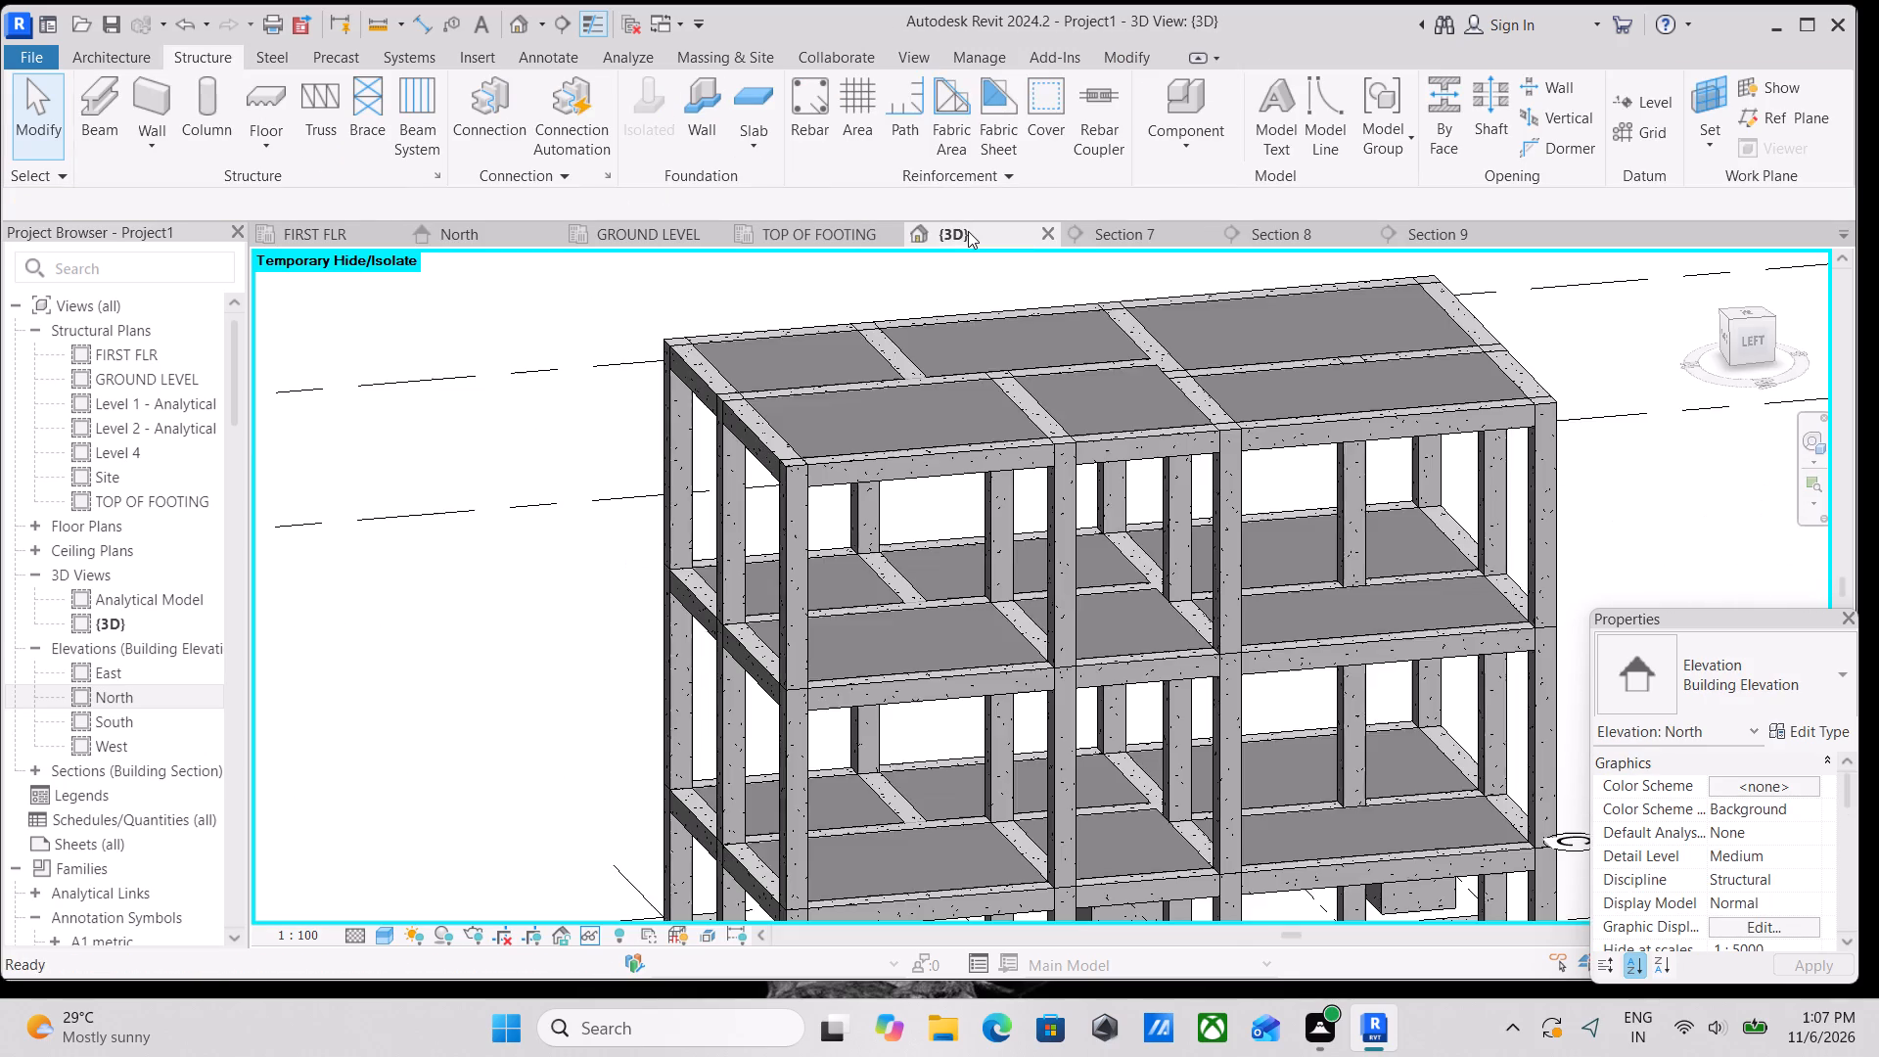
scroll(913, 581, "down", 2)
middle_click_drag(914, 585, 856, 421)
middle_click_drag(985, 575, 1104, 462, "shift")
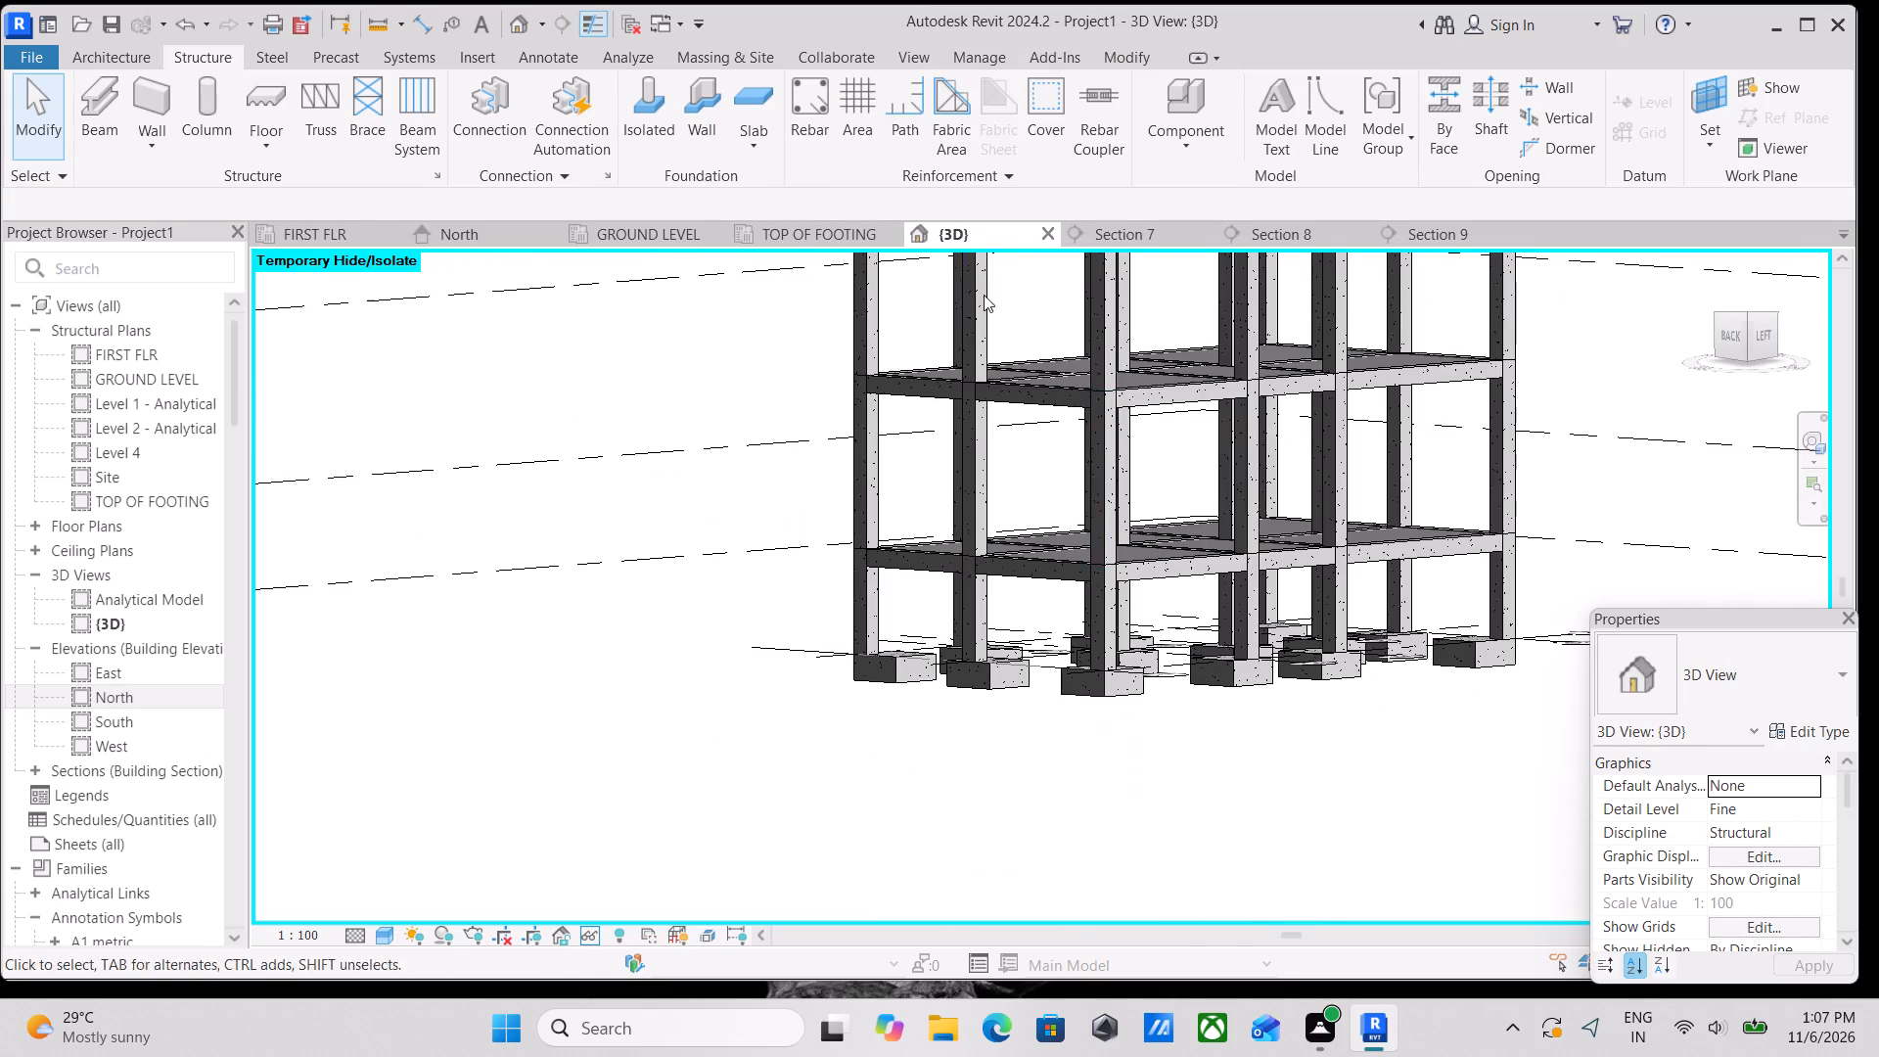
Open the FIRST FLR stair for editing in the North elevation and review the view's display model and graphic display options.
left_click(458, 231)
double_click(976, 653)
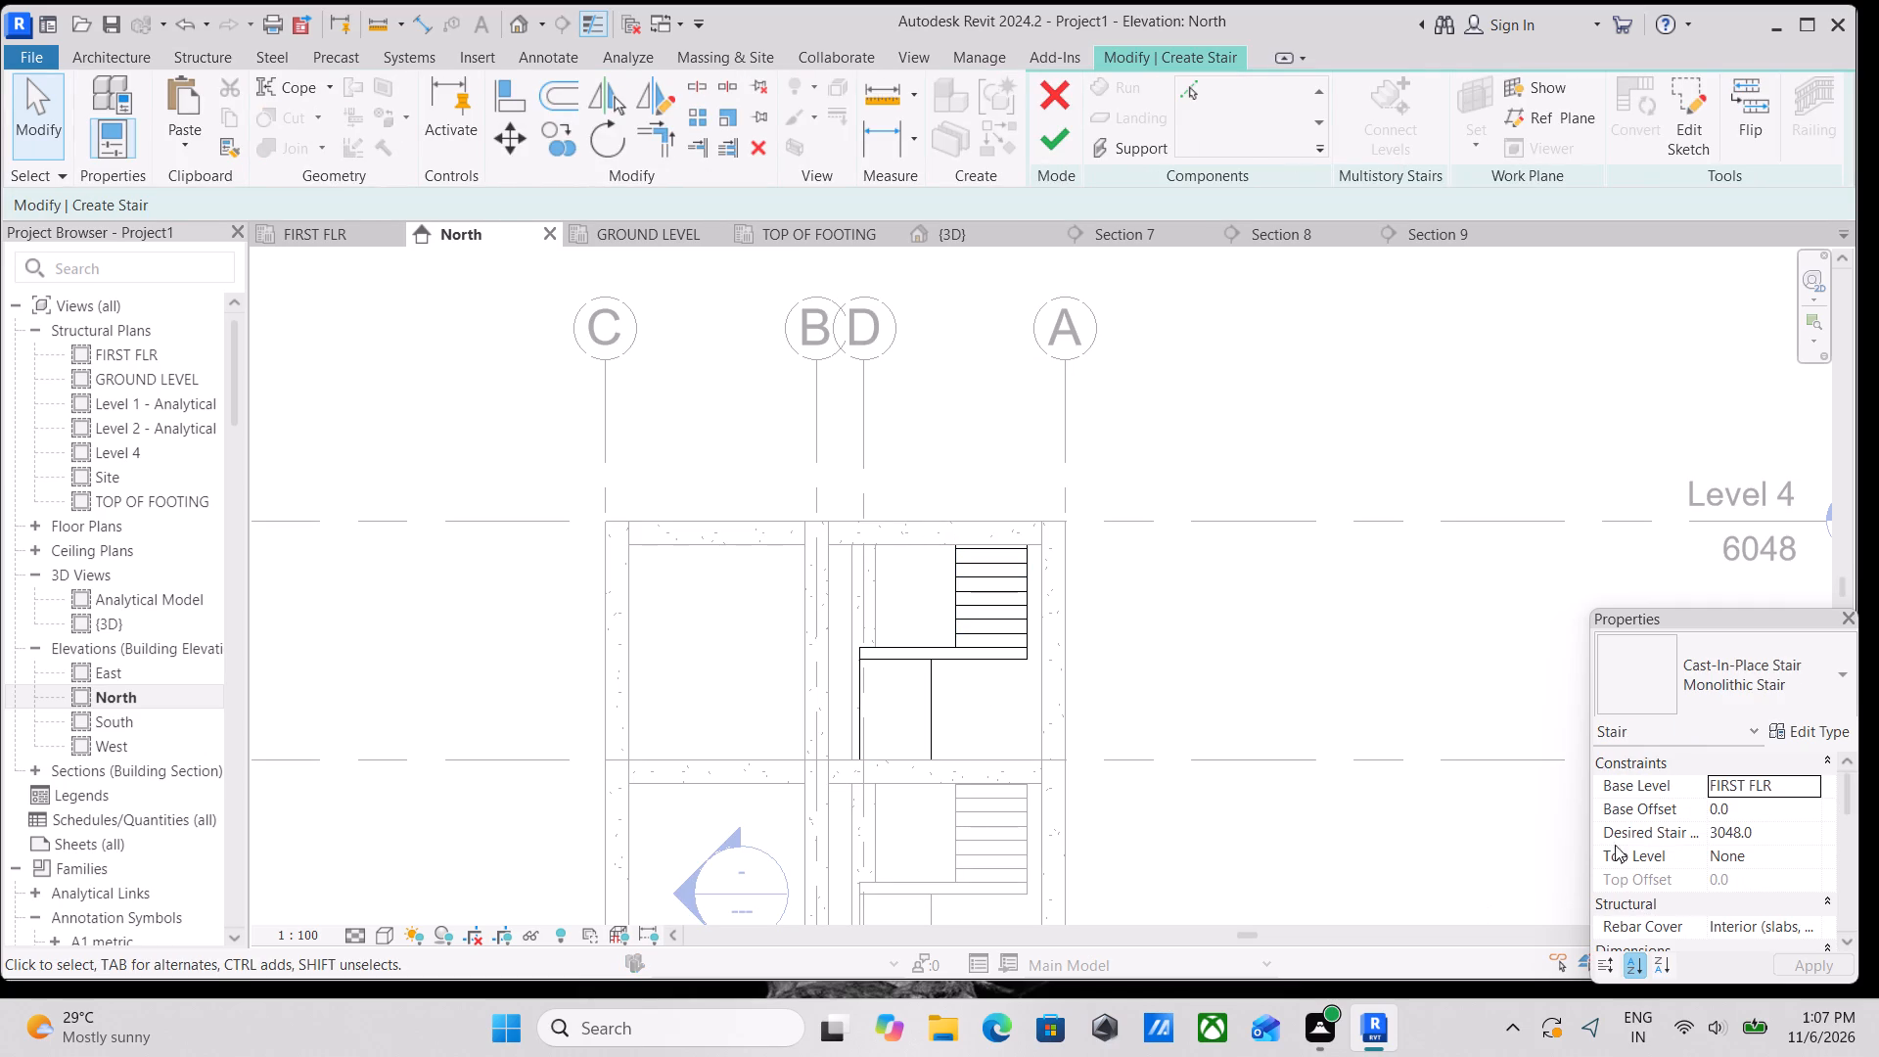
scroll(1691, 714, "down", 6)
scroll(1692, 850, "up", 2)
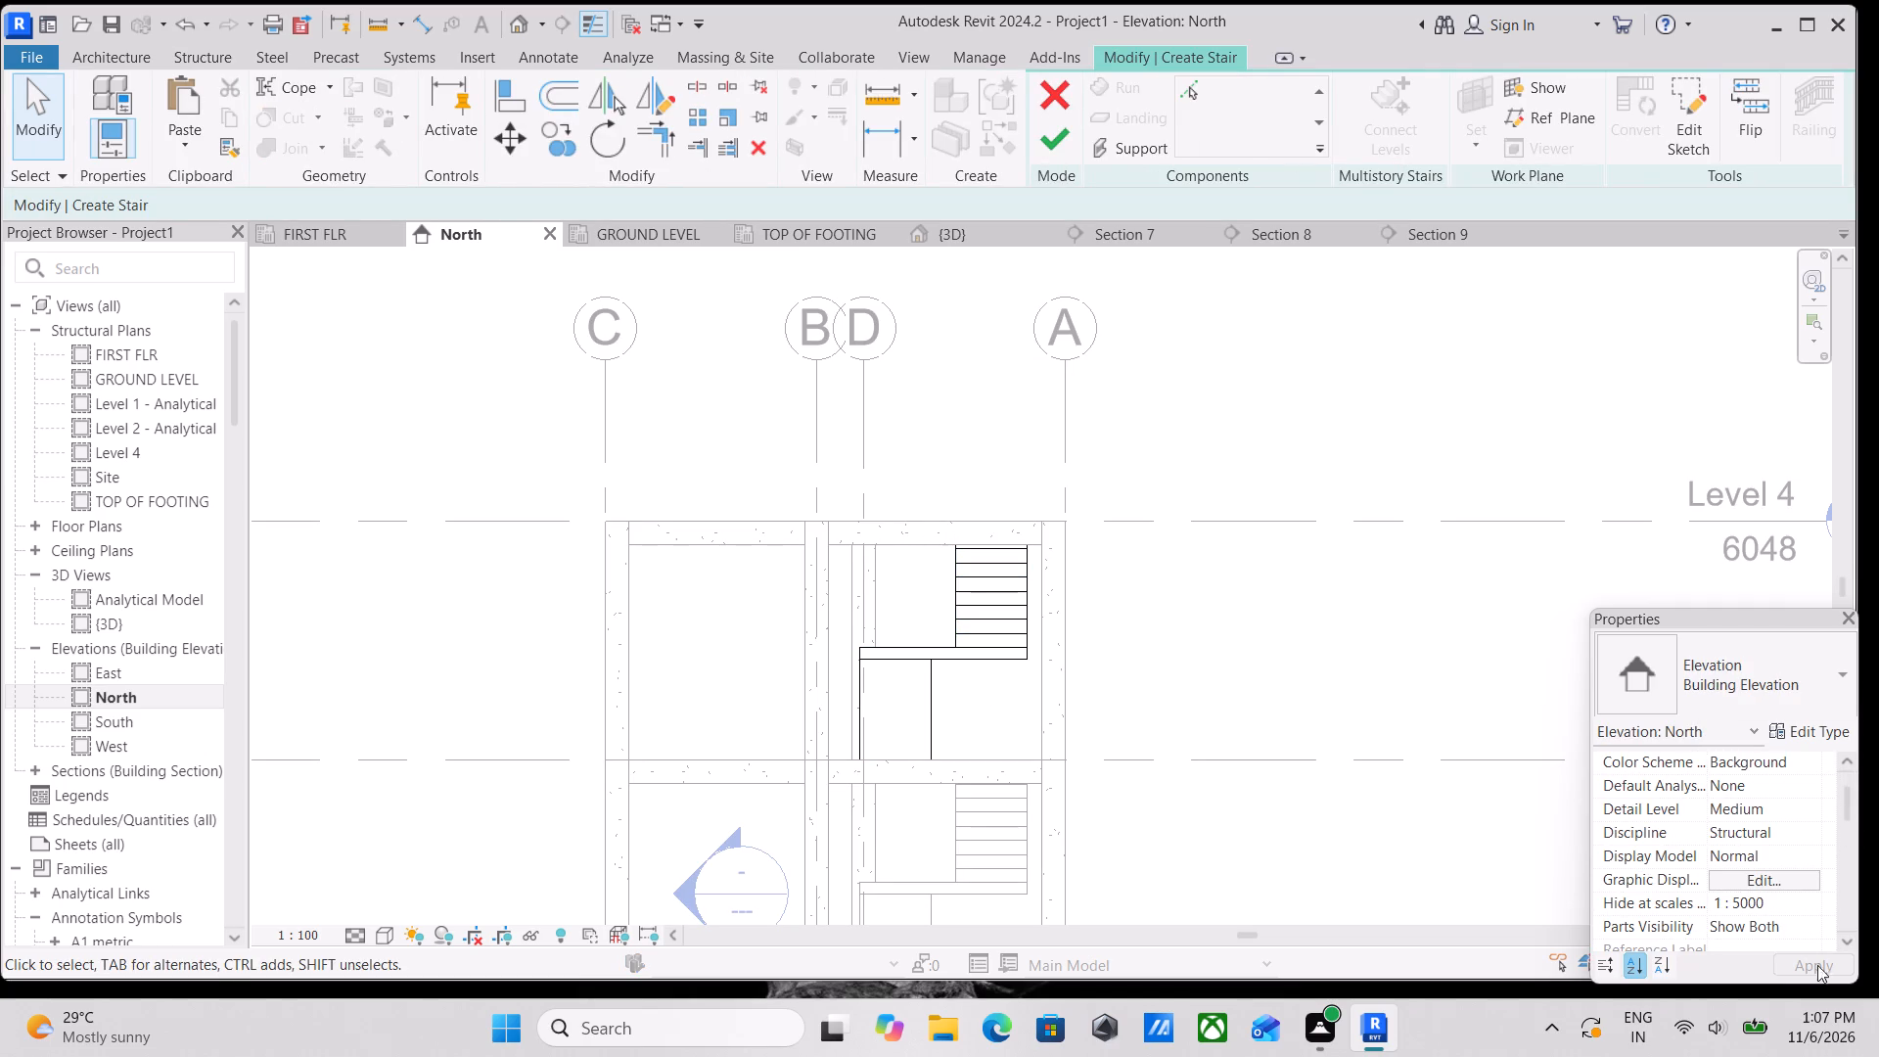
left_click(1748, 867)
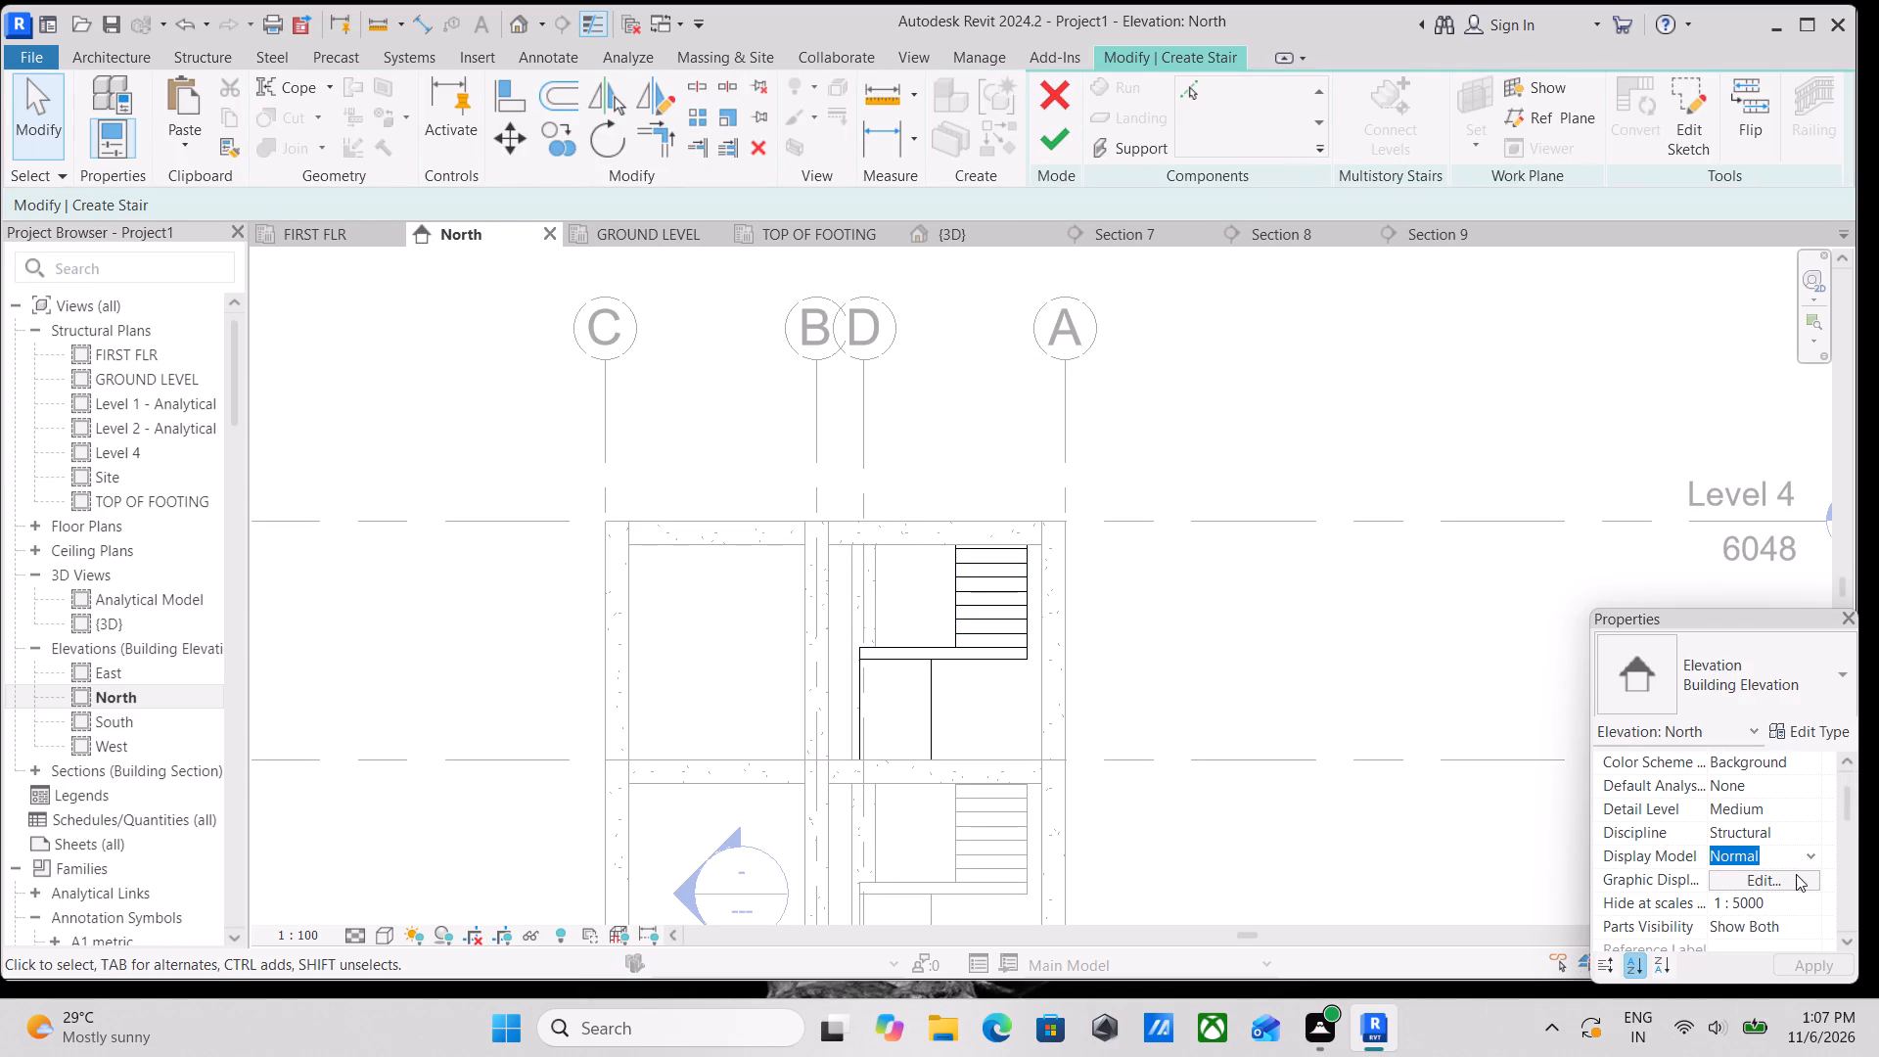
left_click(1814, 851)
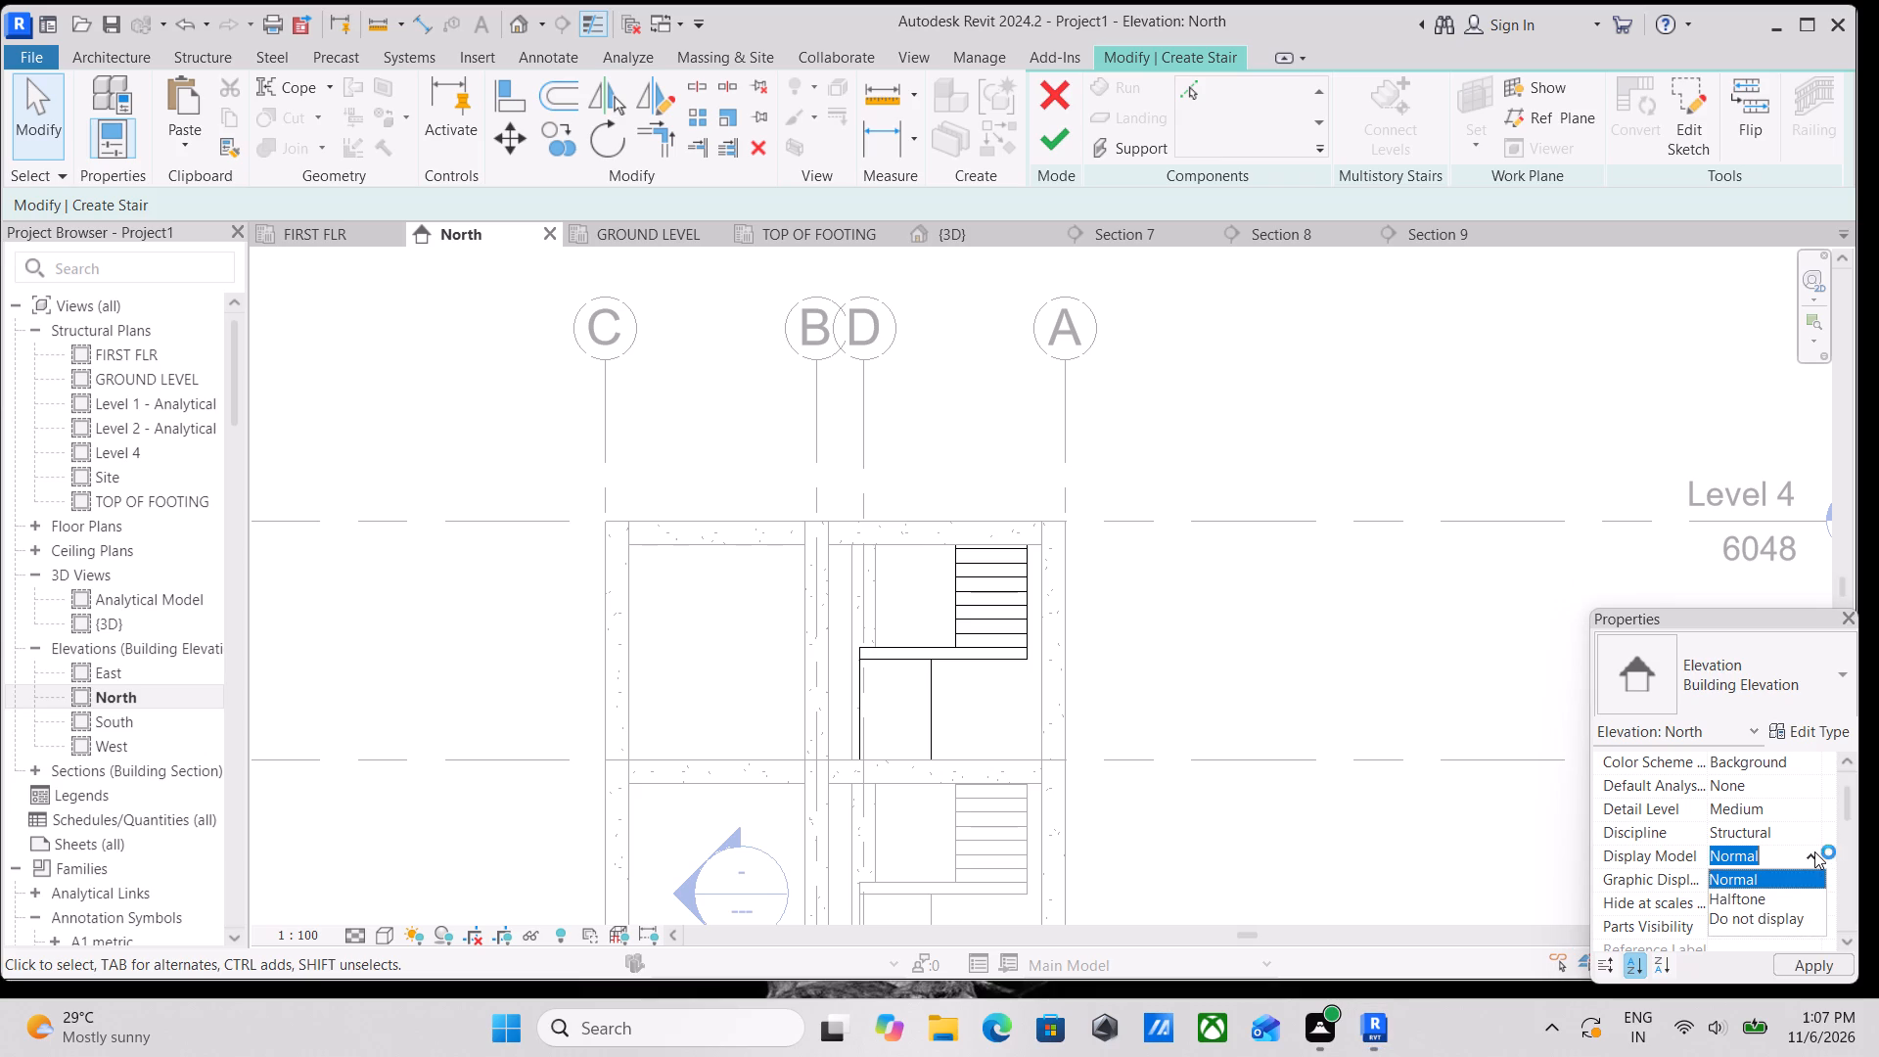
left_click(1814, 851)
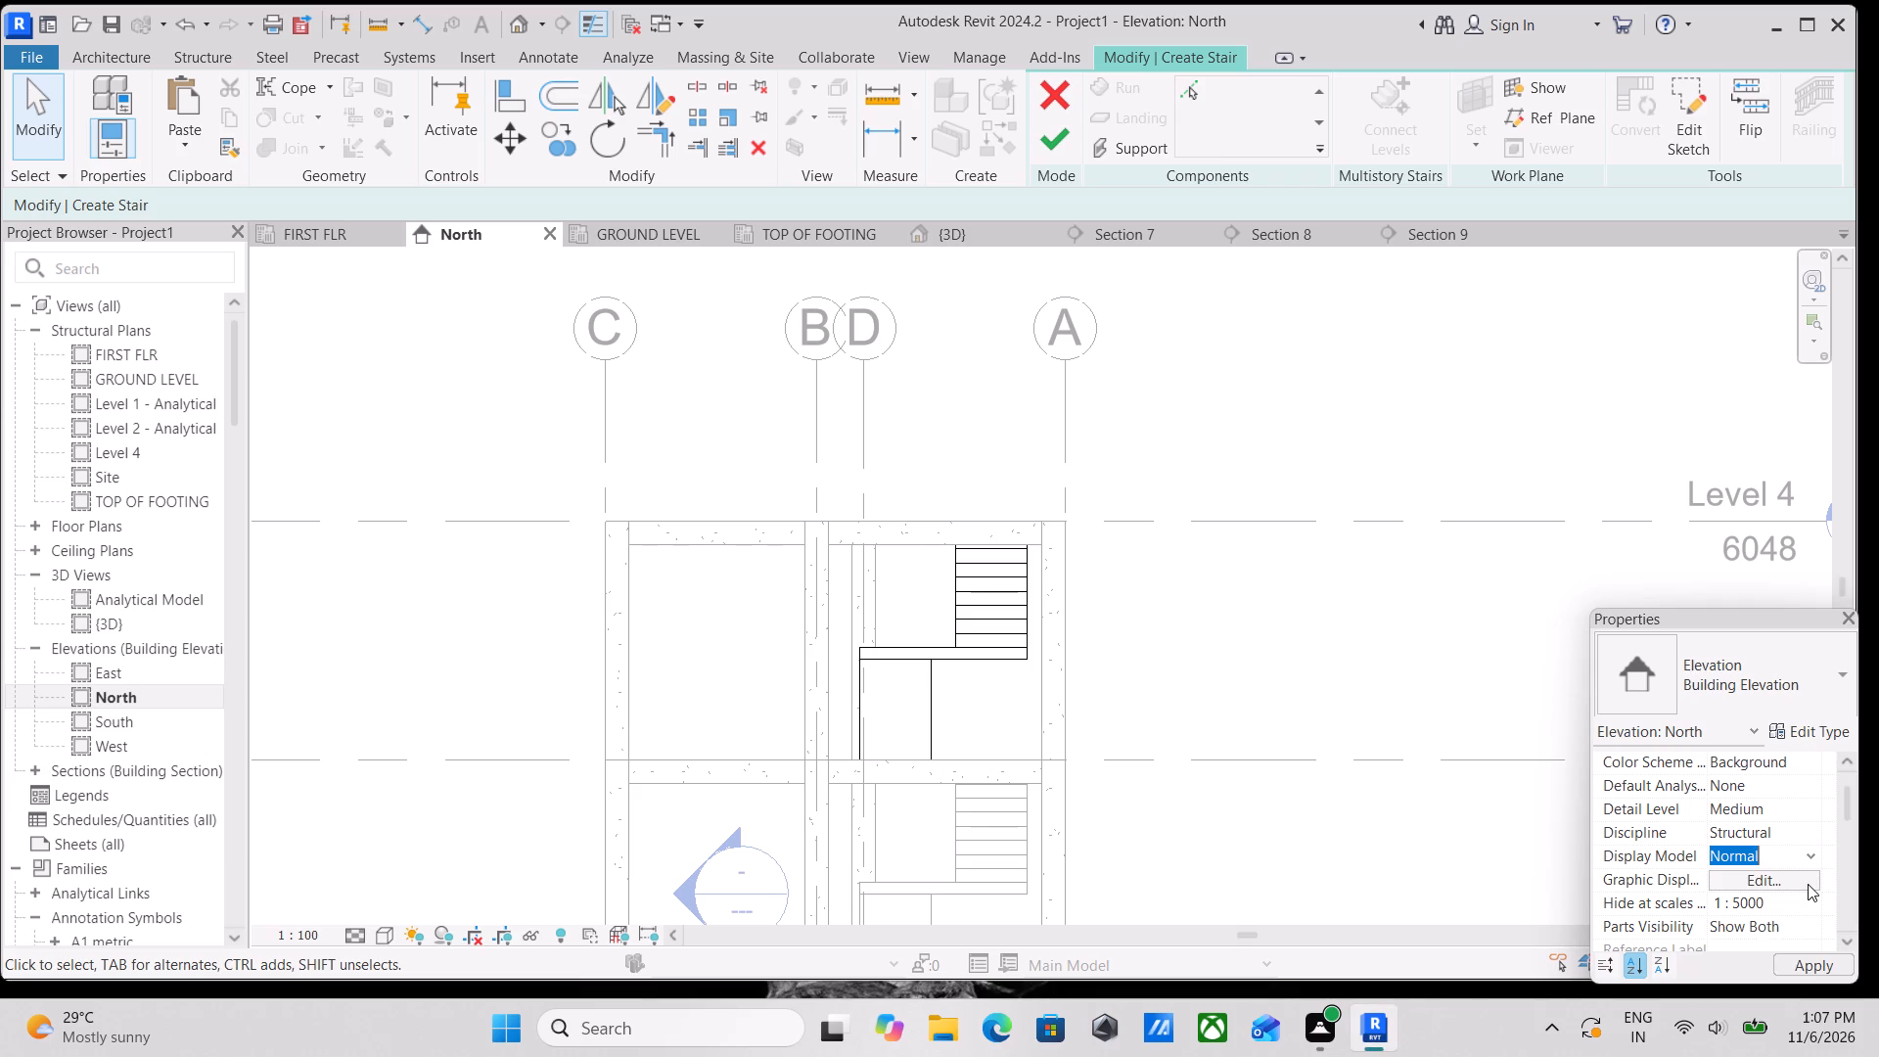
left_click(1808, 884)
scroll(1451, 830, "down", 2)
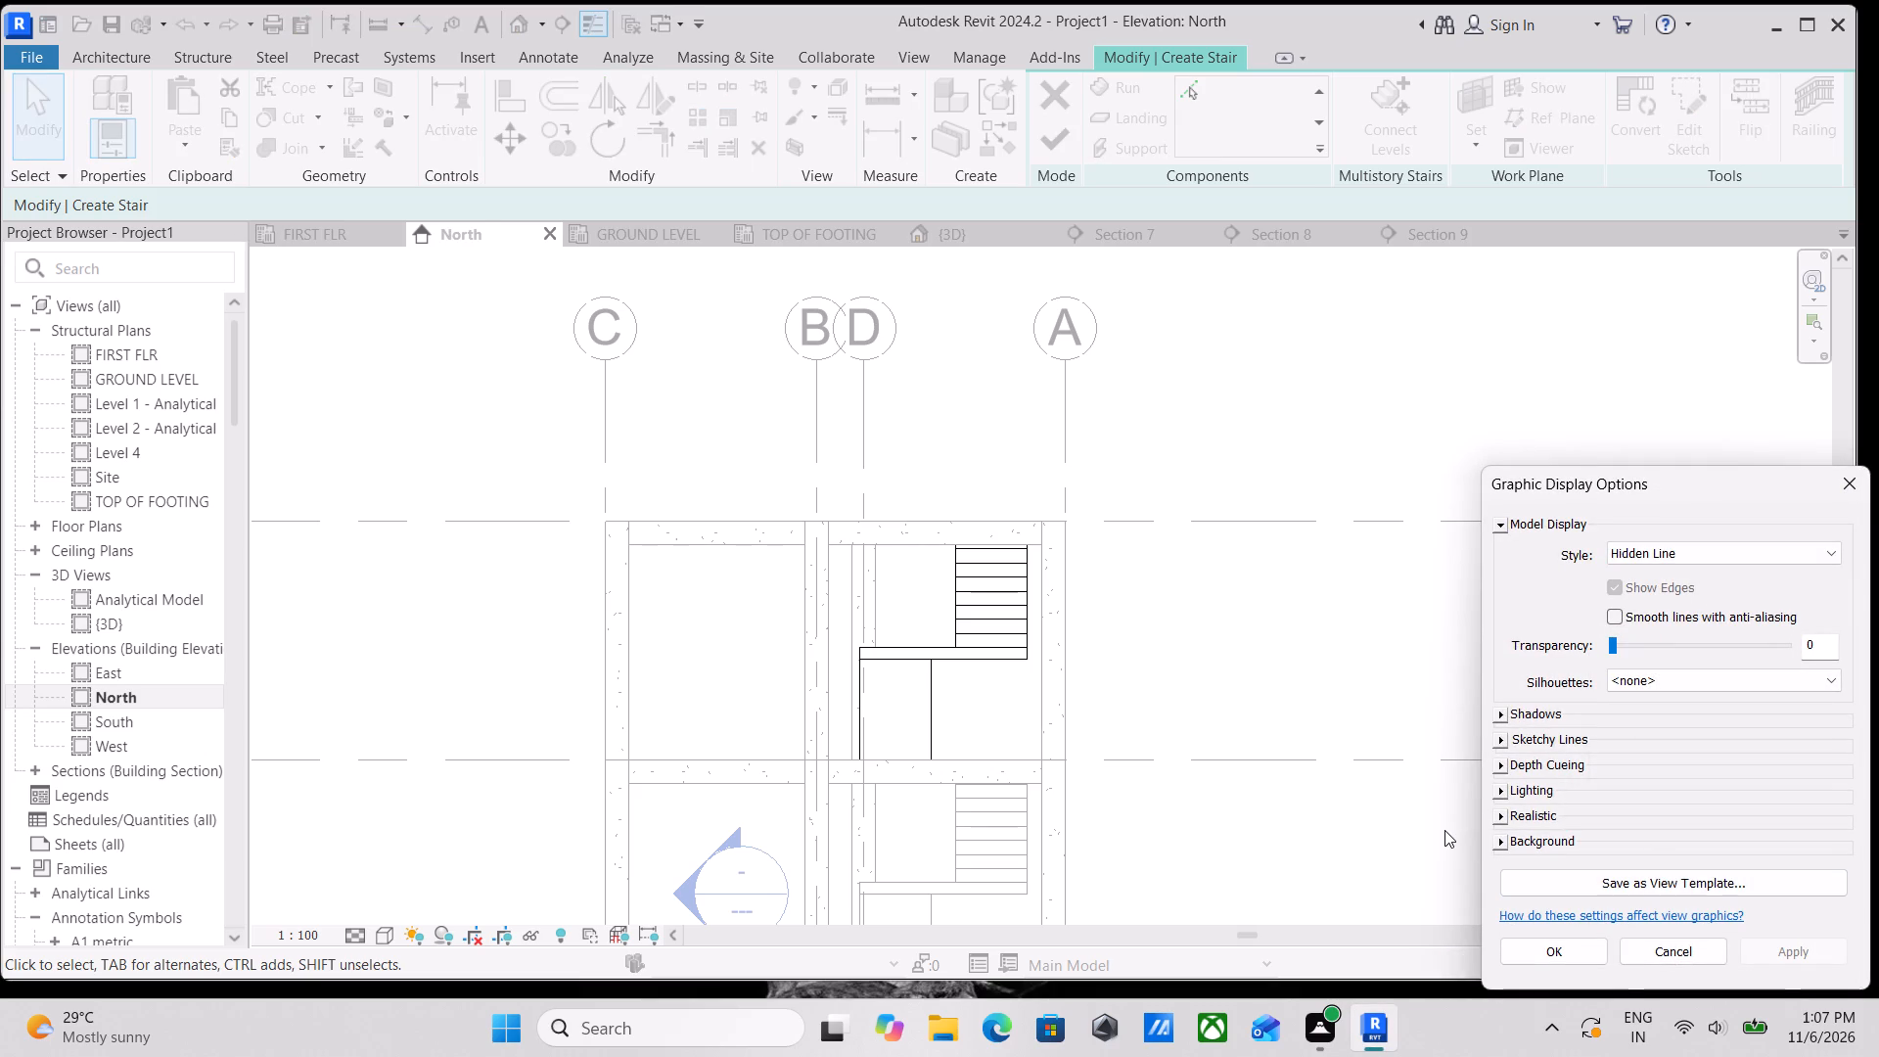
scroll(1444, 830, "down", 1)
scroll(1444, 830, "up", 1)
key("Escape")
Examine the properties of the FIRST FLR stair's monolithic run and finish the stair edit without changes.
left_click(952, 645)
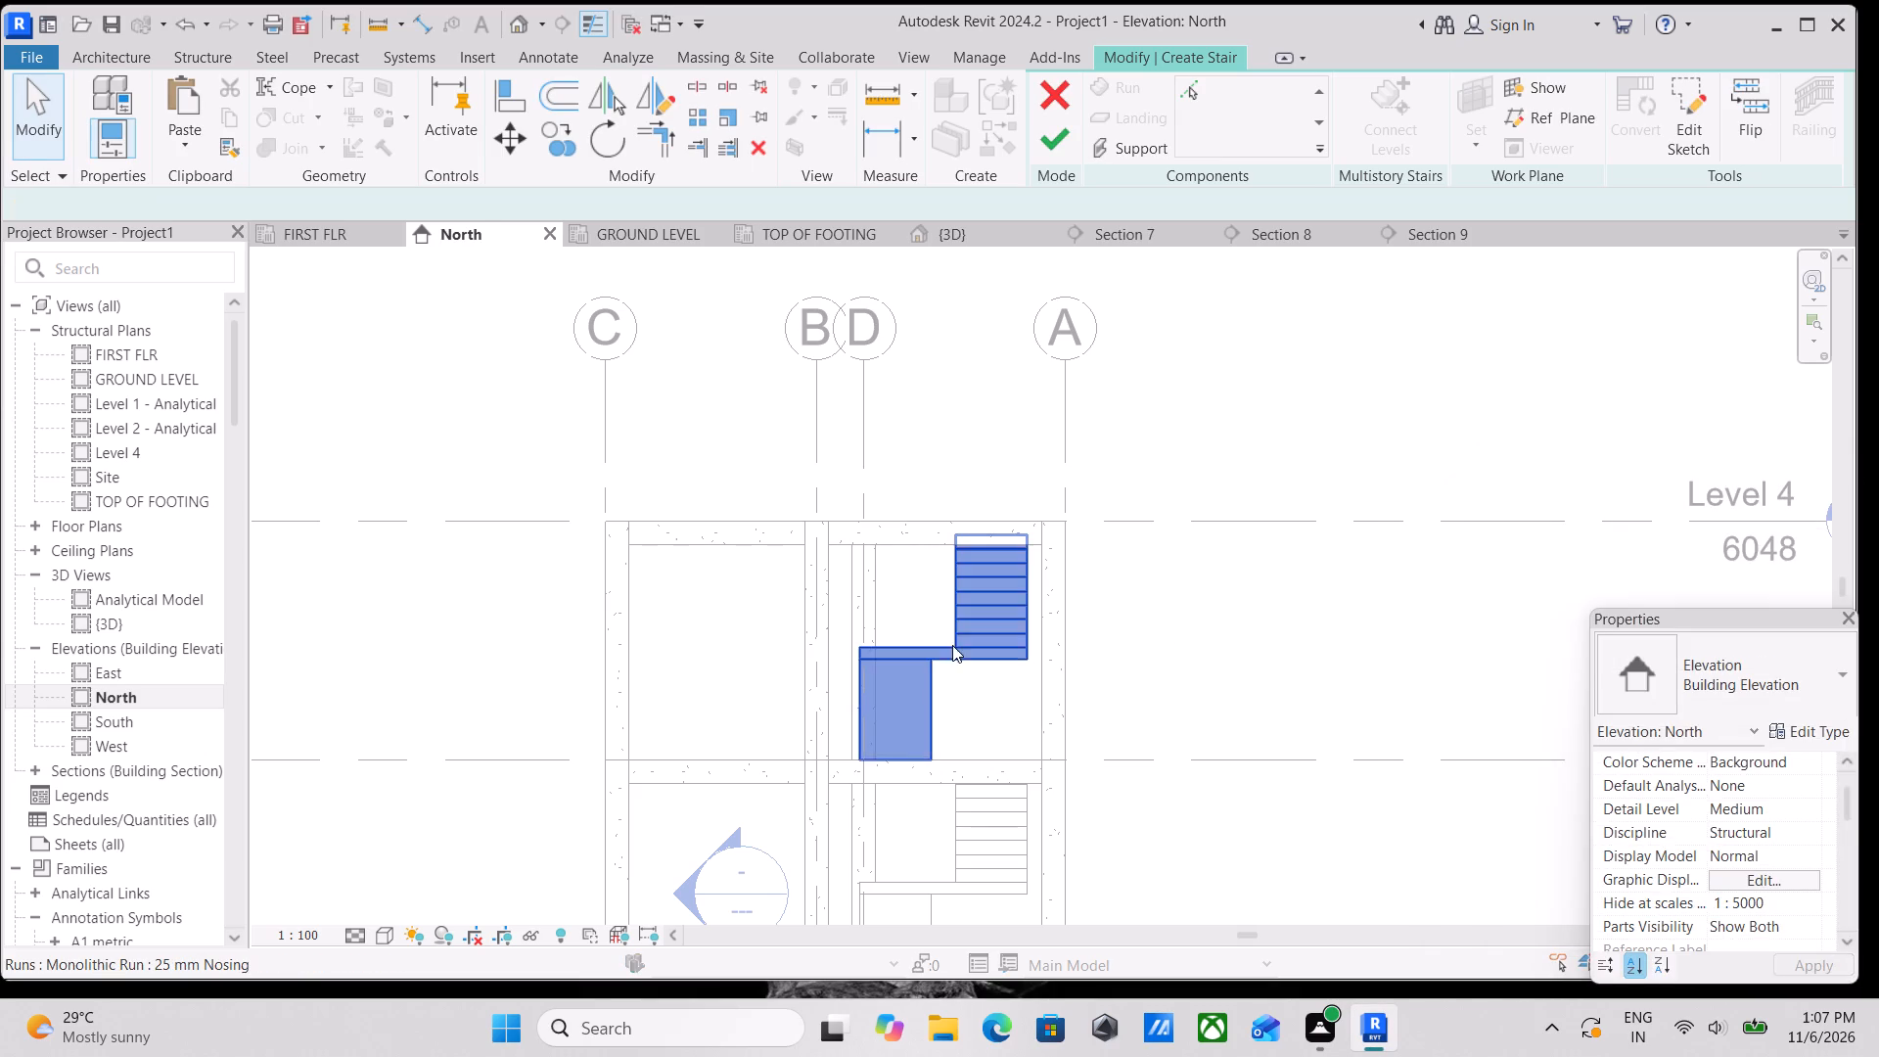
scroll(1869, 898, "down", 4)
scroll(1726, 888, "down", 4)
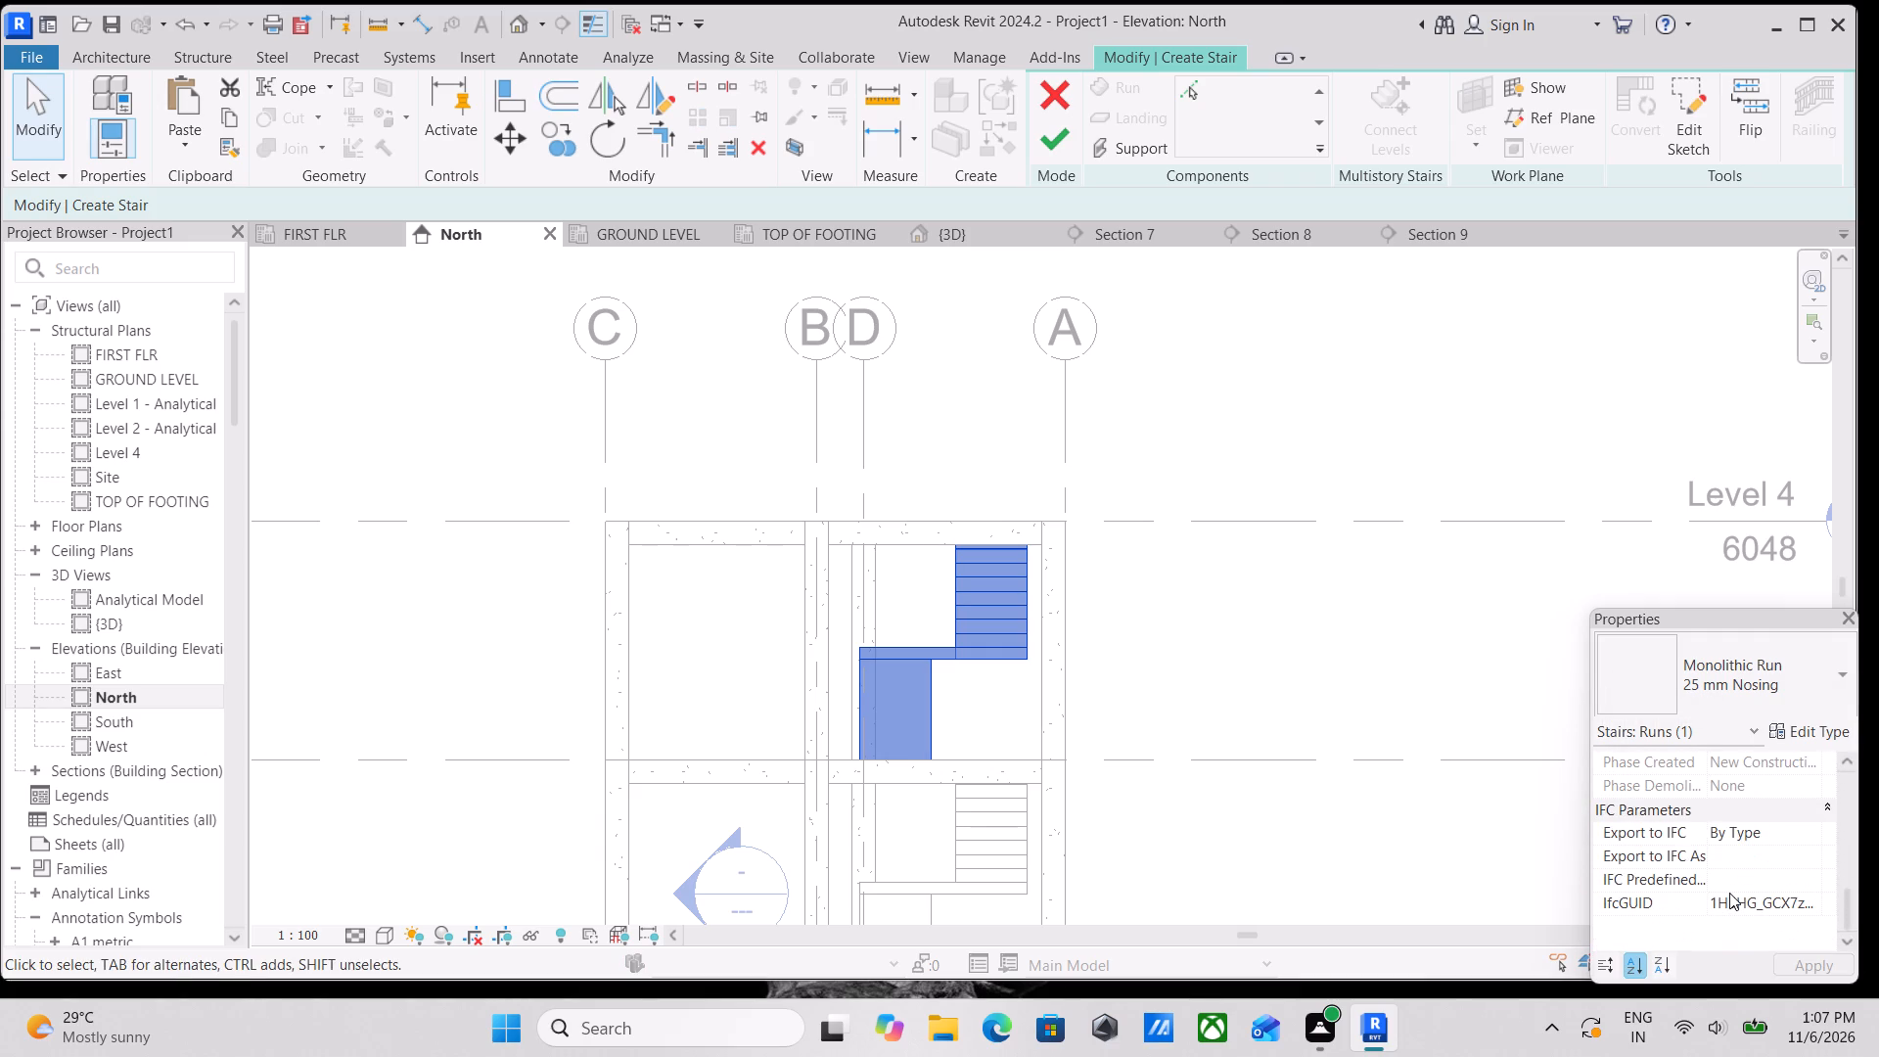
scroll(1729, 893, "up", 14)
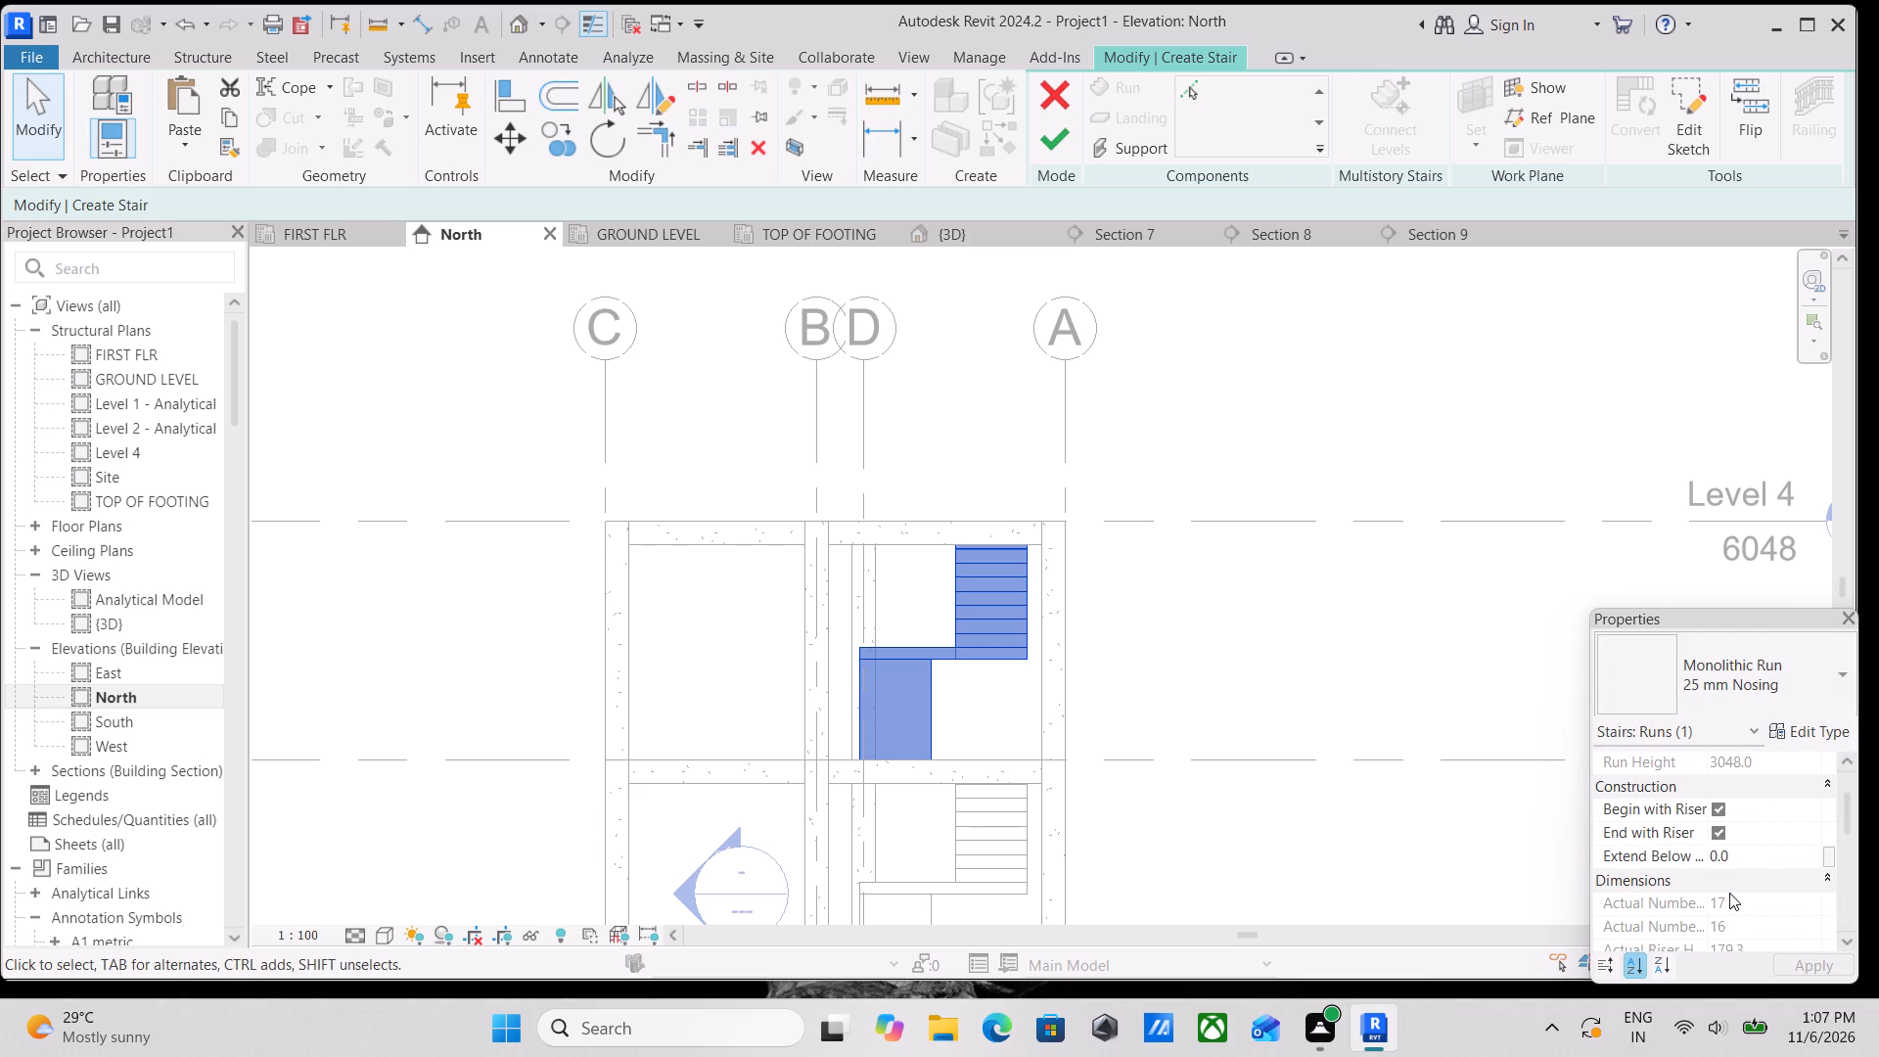
scroll(1729, 893, "up", 8)
scroll(1744, 832, "down", 3)
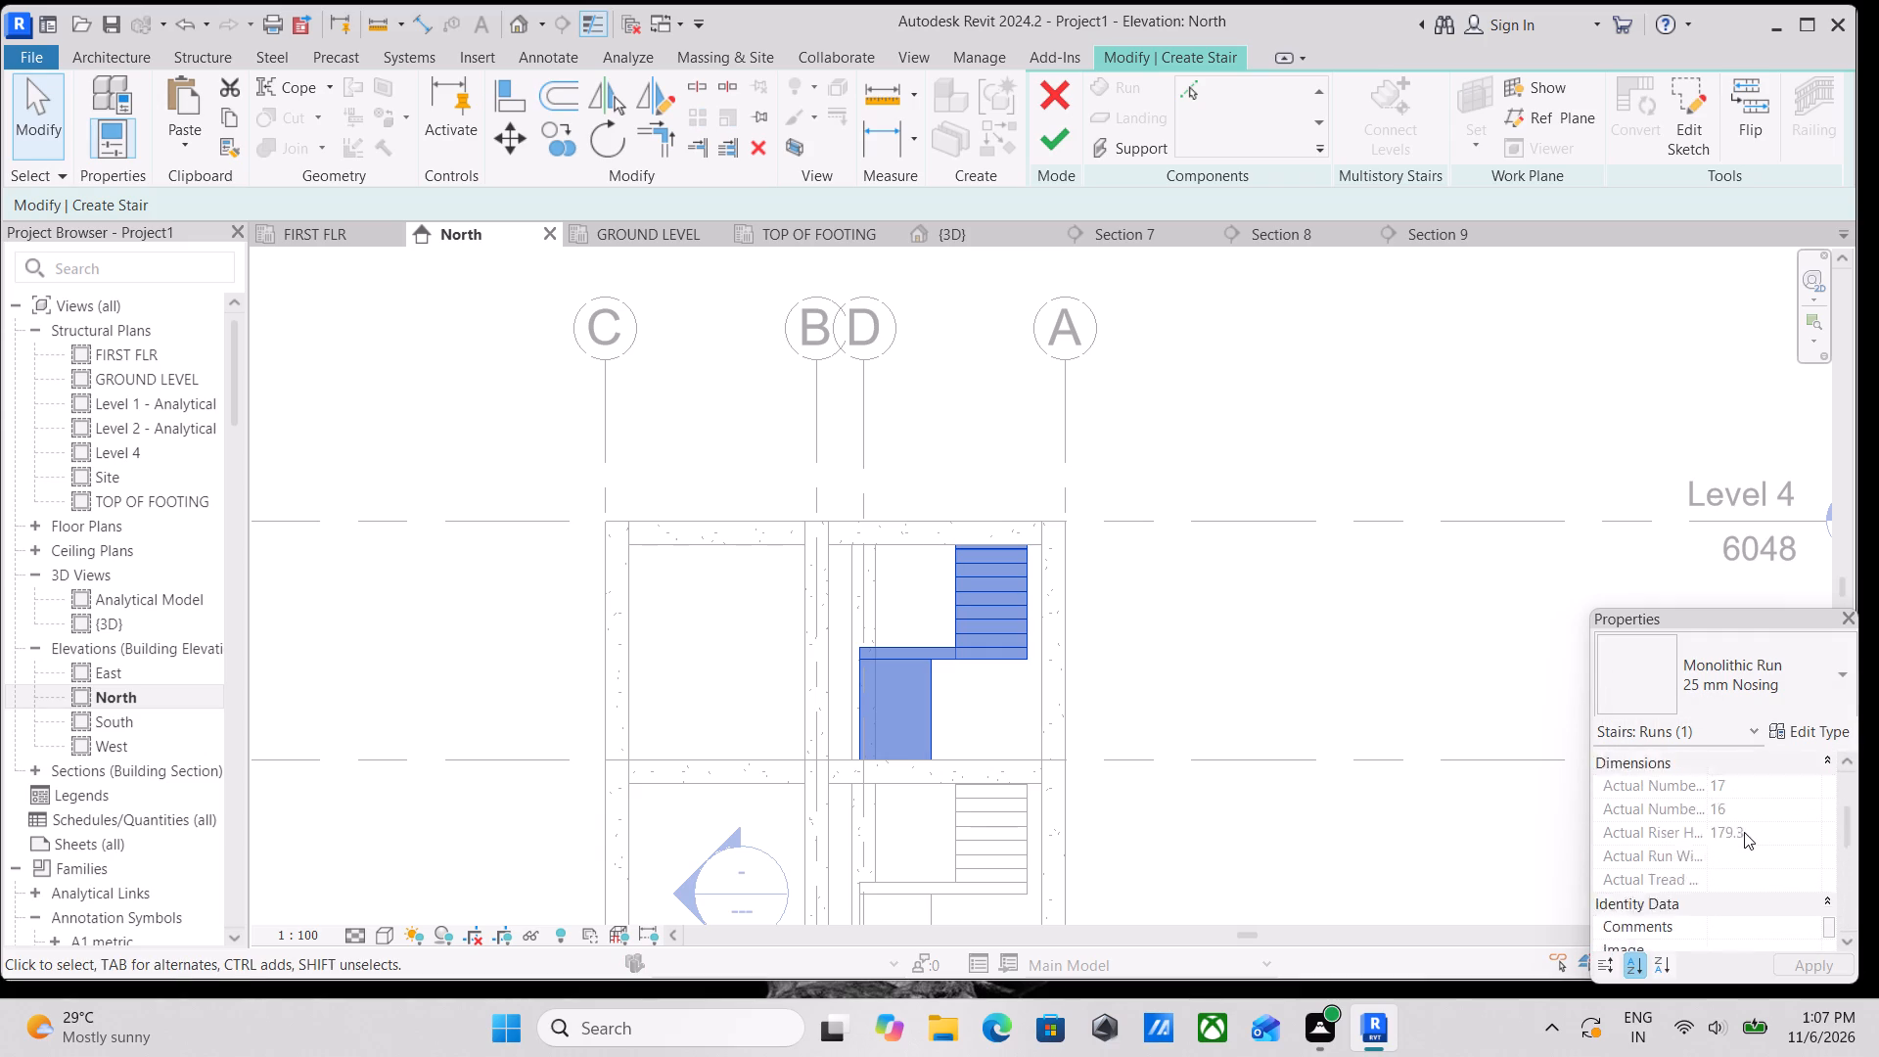
scroll(1744, 832, "down", 8)
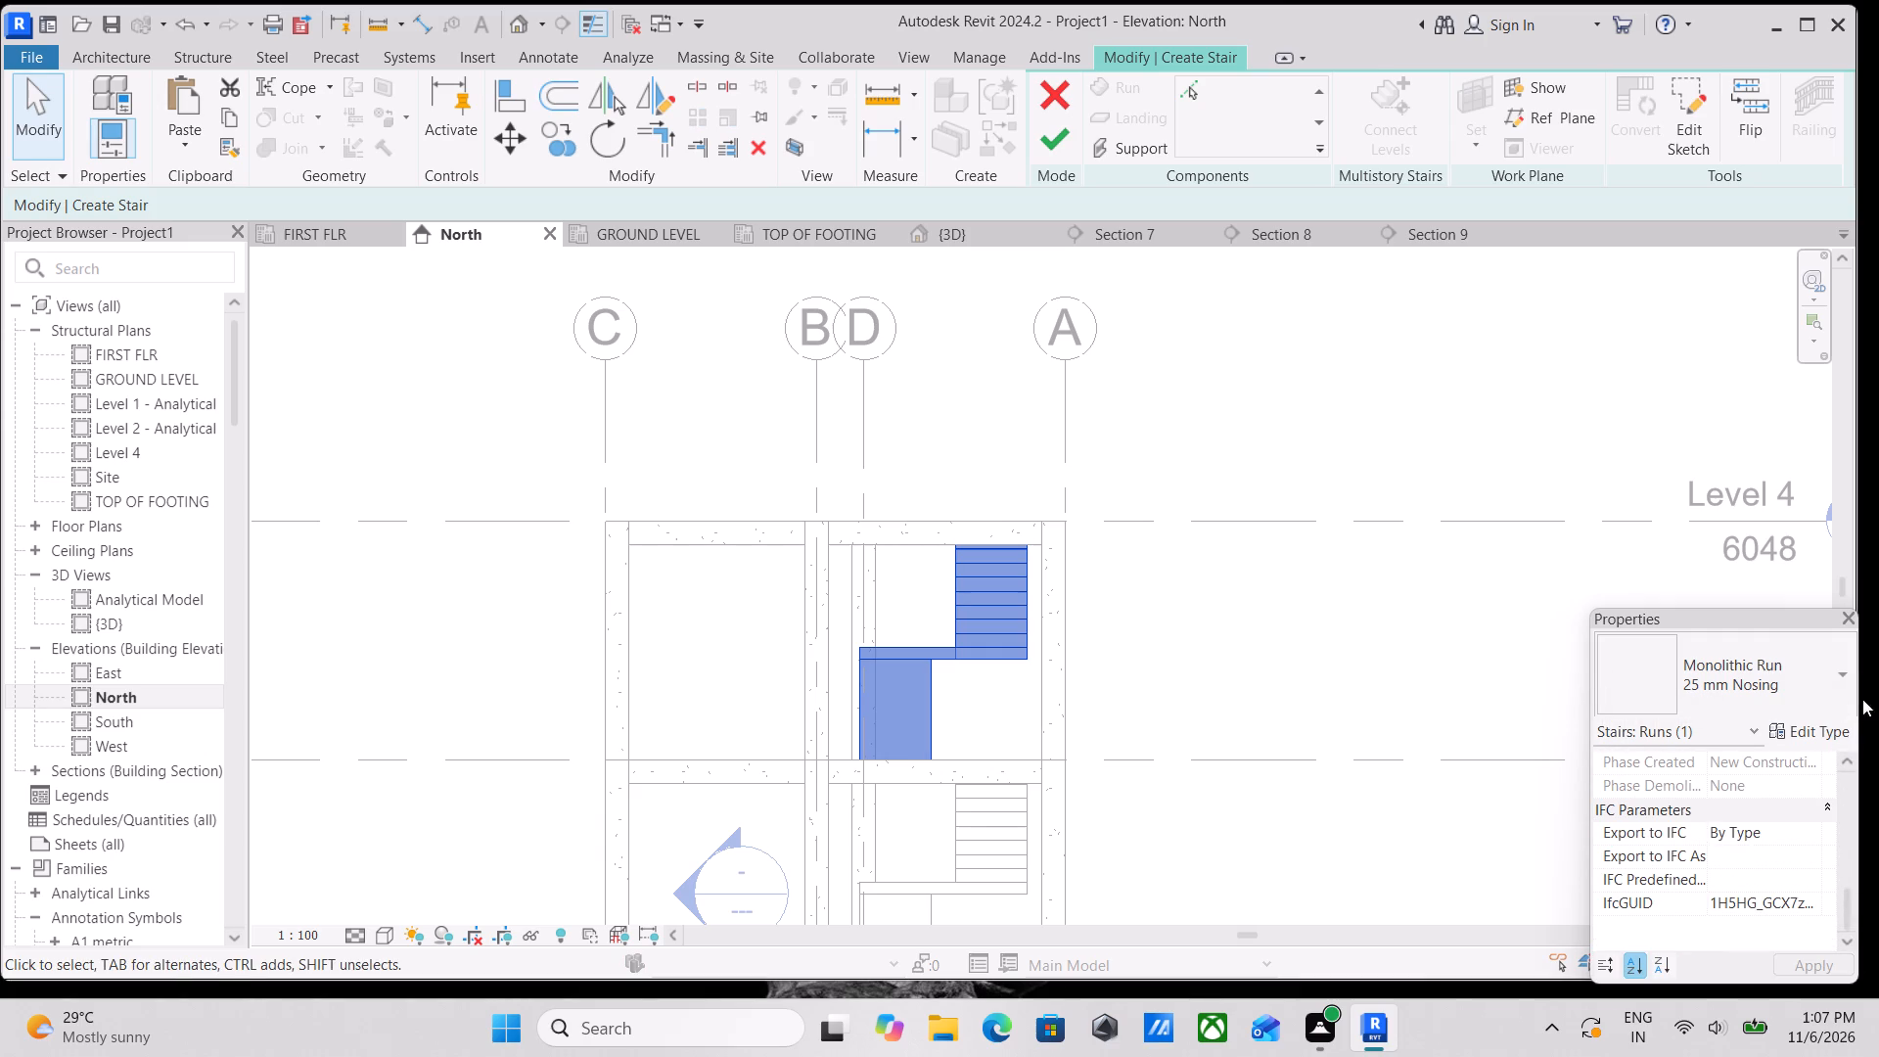
scroll(1006, 622, "down", 1)
middle_click_drag(1006, 622, 1031, 696)
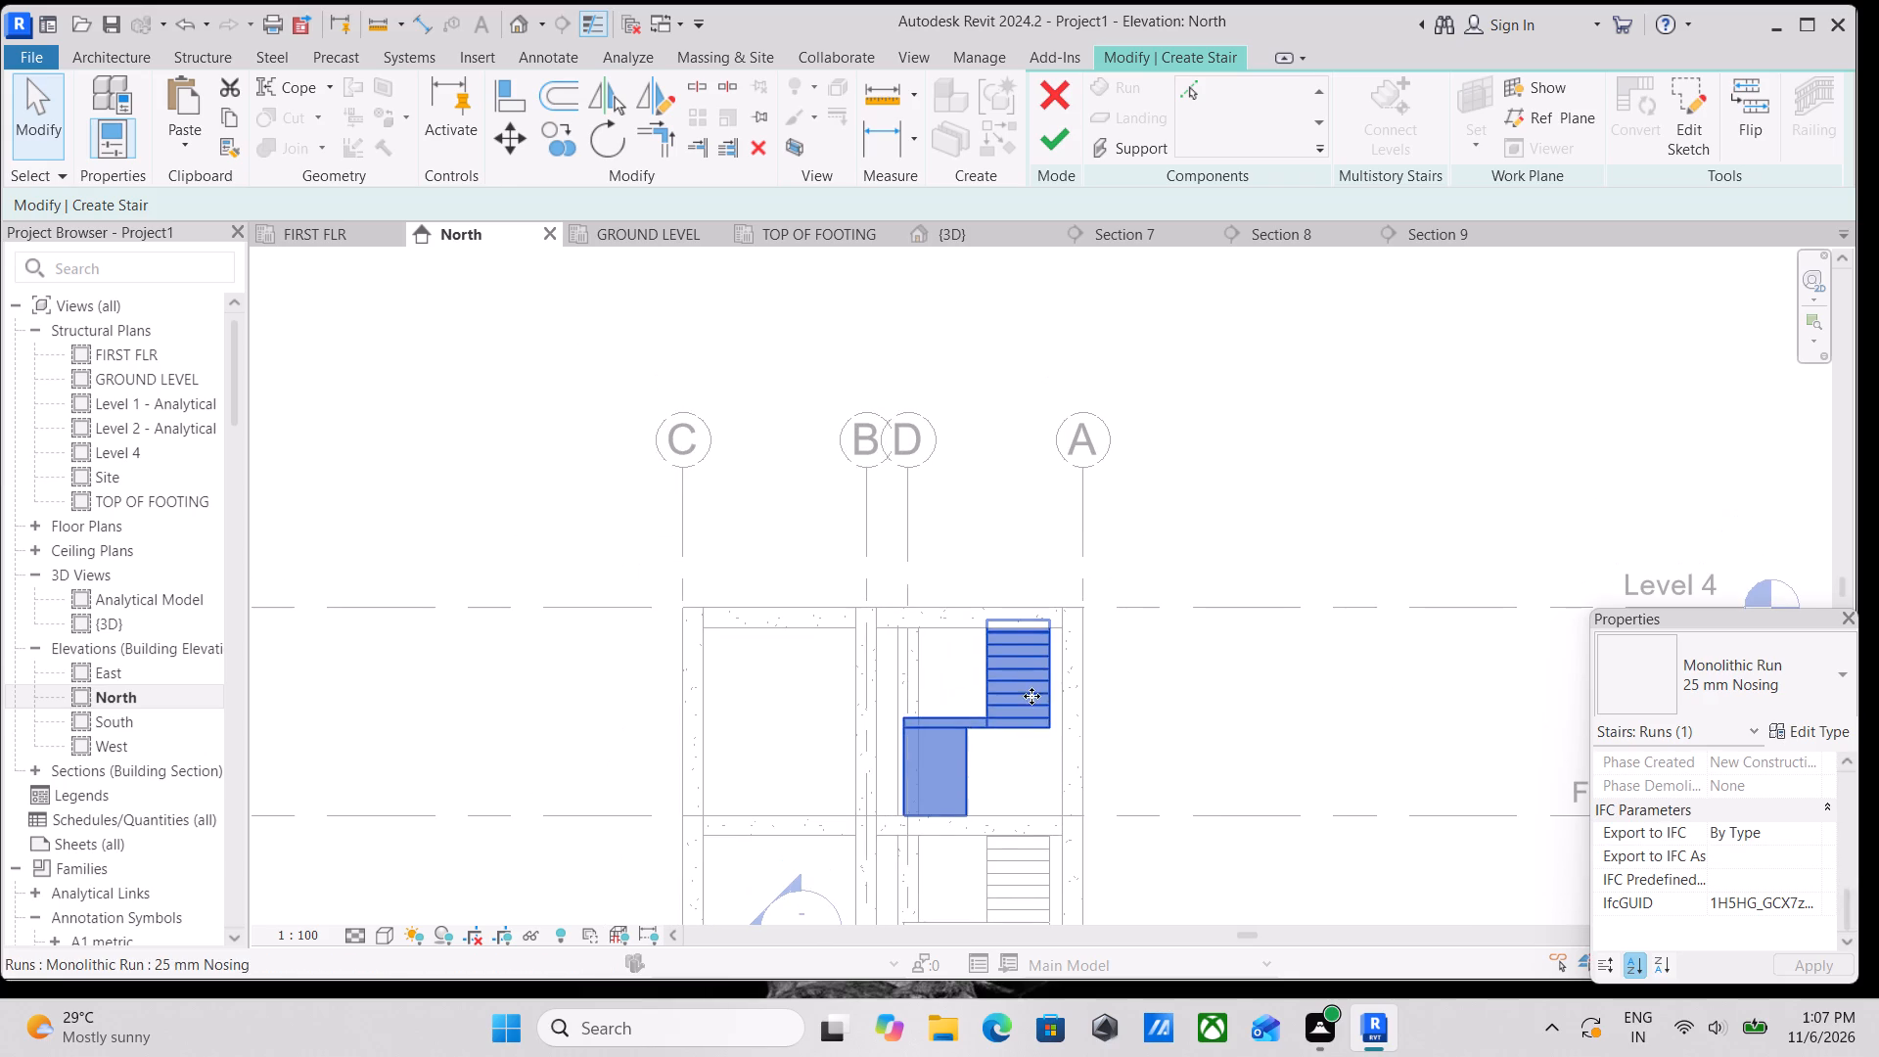
key("Escape")
scroll(1018, 702, "down", 3)
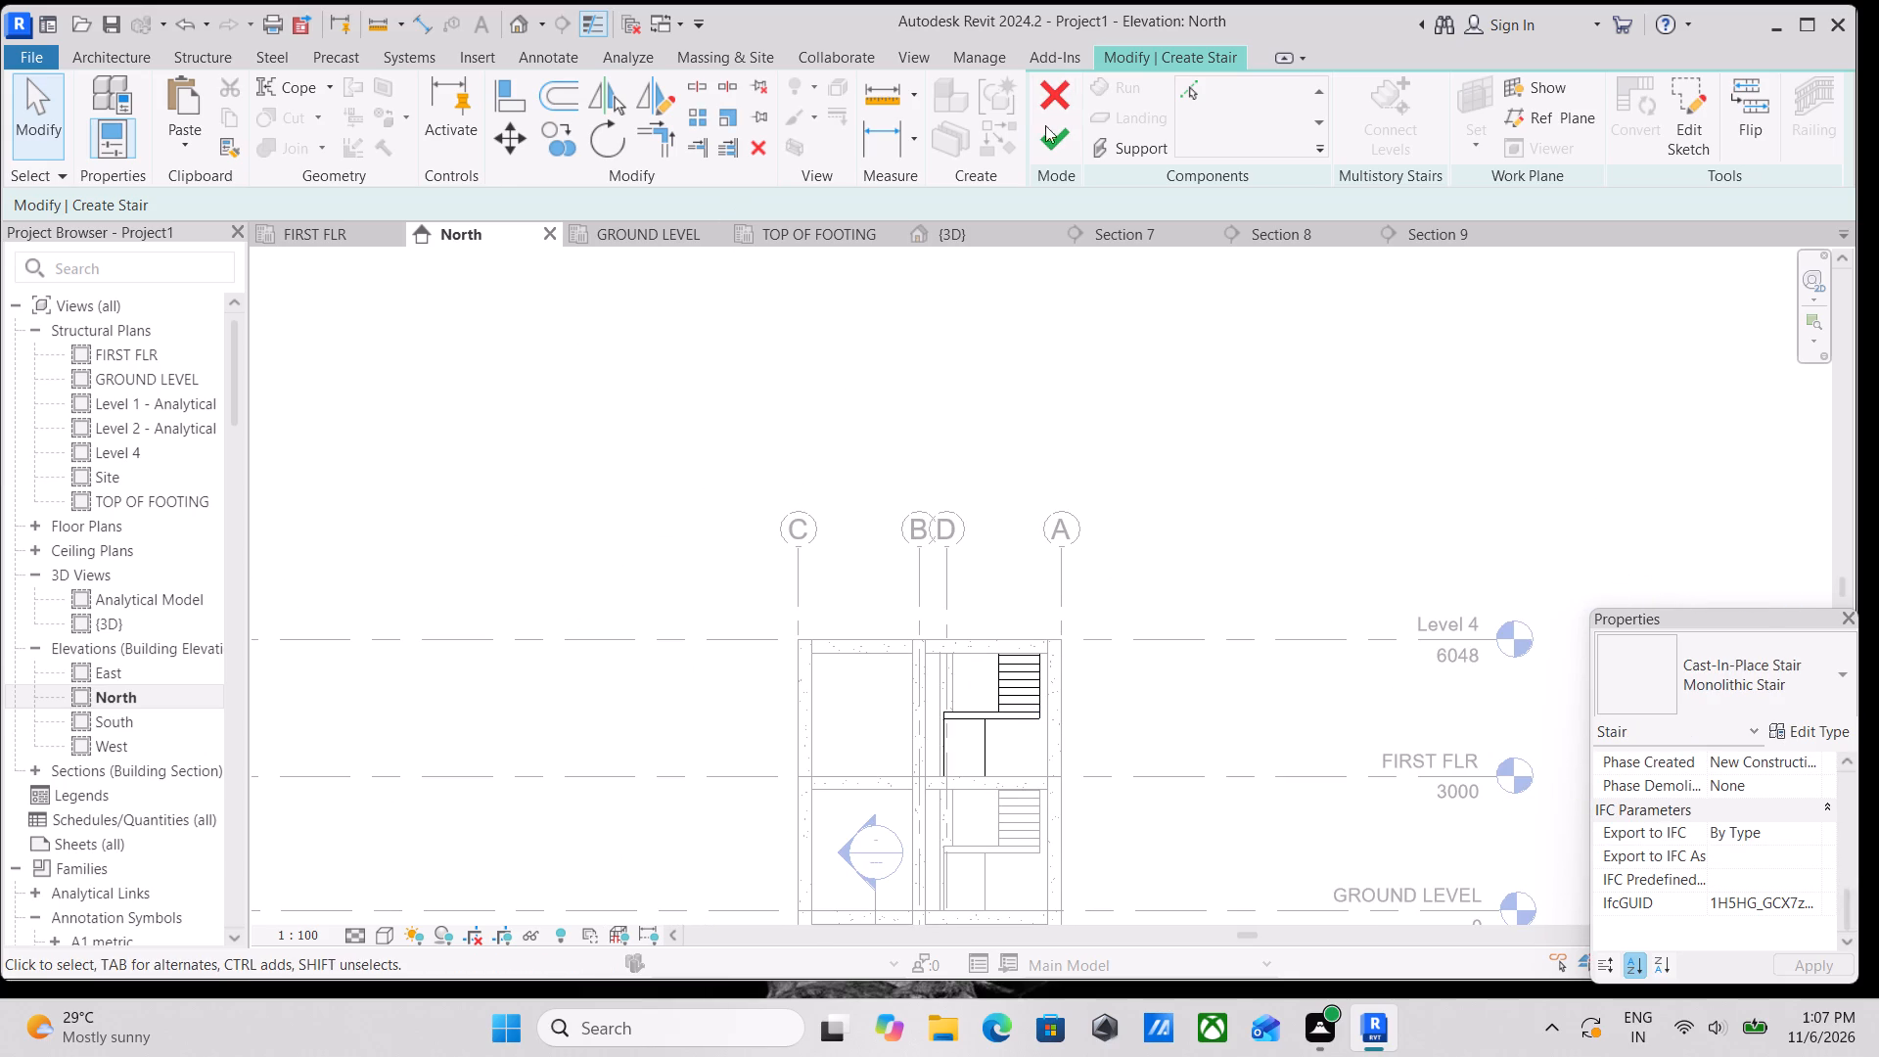
left_click(1049, 136)
Check the GROUND LEVEL plan and inspect the frame's slabs, columns and footings from several sides in the 3D view.
left_click(665, 231)
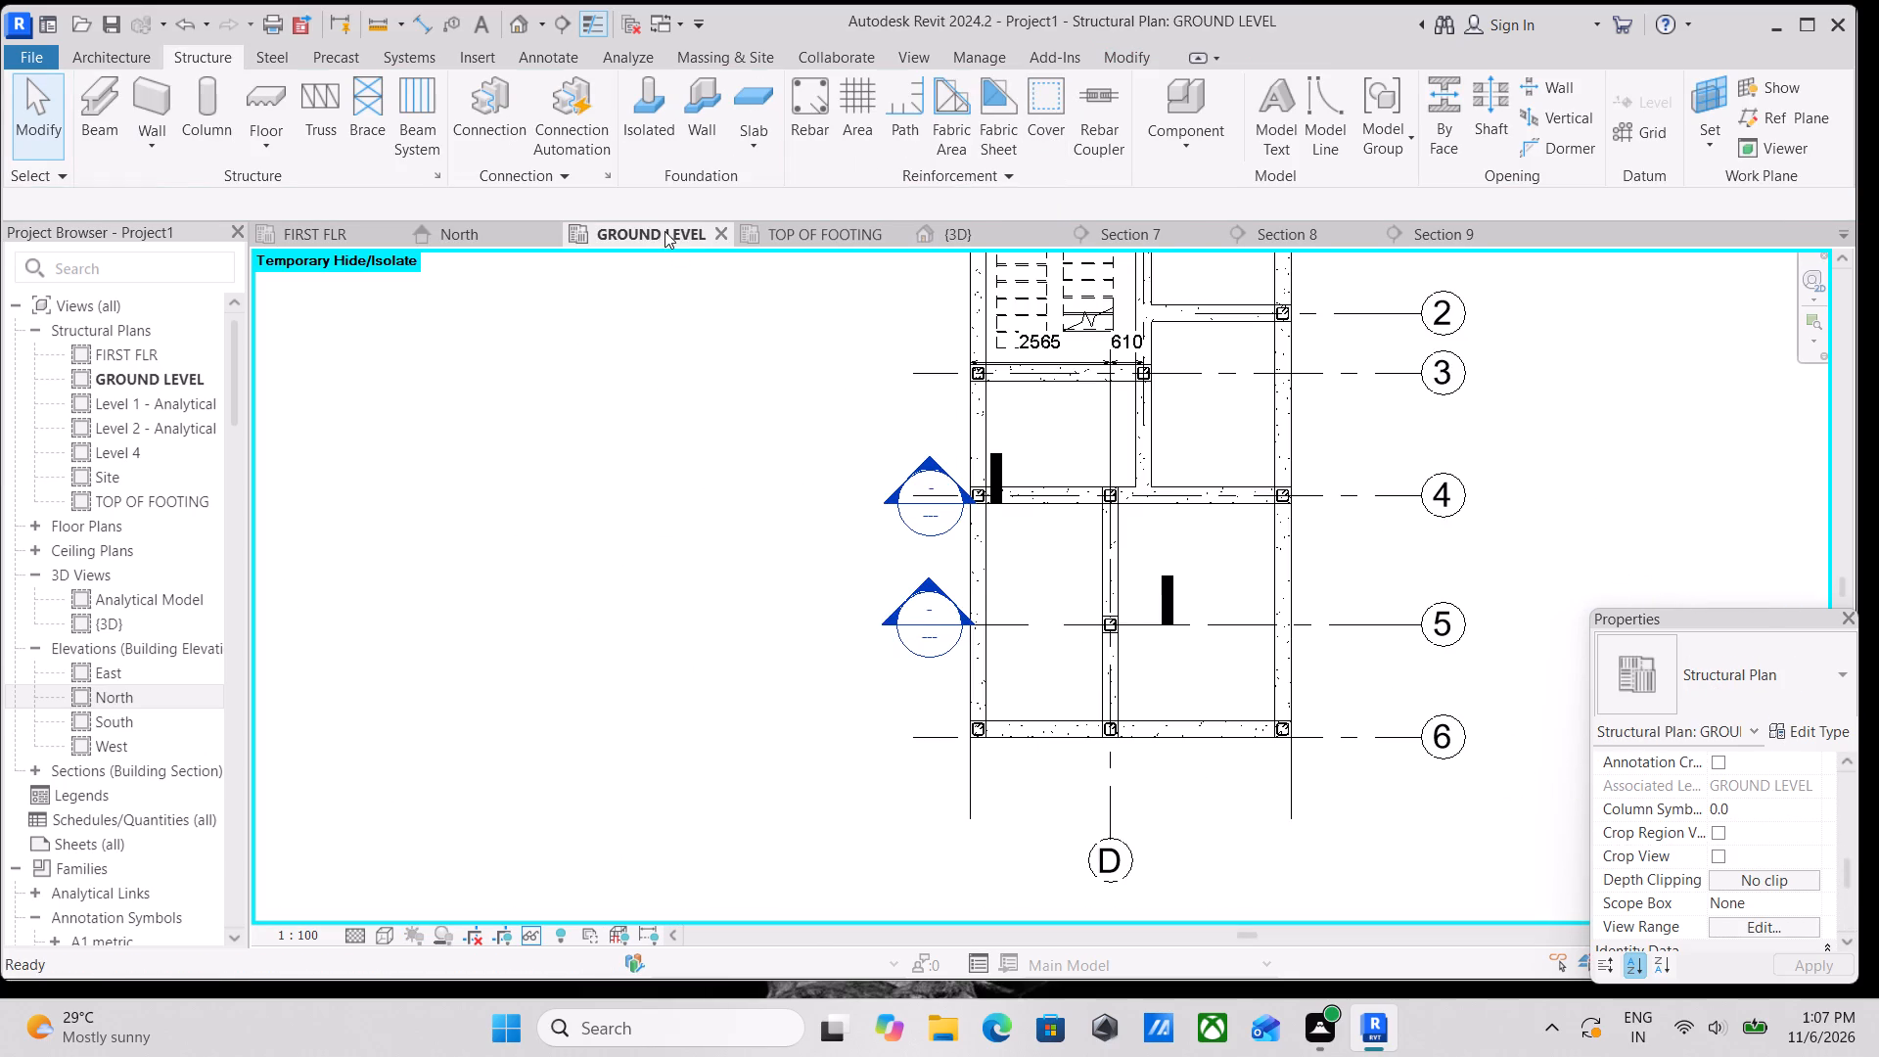
scroll(970, 391, "down", 1)
middle_click_drag(971, 391, 922, 490)
left_click(1027, 228)
middle_click_drag(1137, 475, 1177, 595)
middle_click_drag(1200, 512, 1134, 713, "shift")
middle_click_drag(1140, 708, 1260, 588)
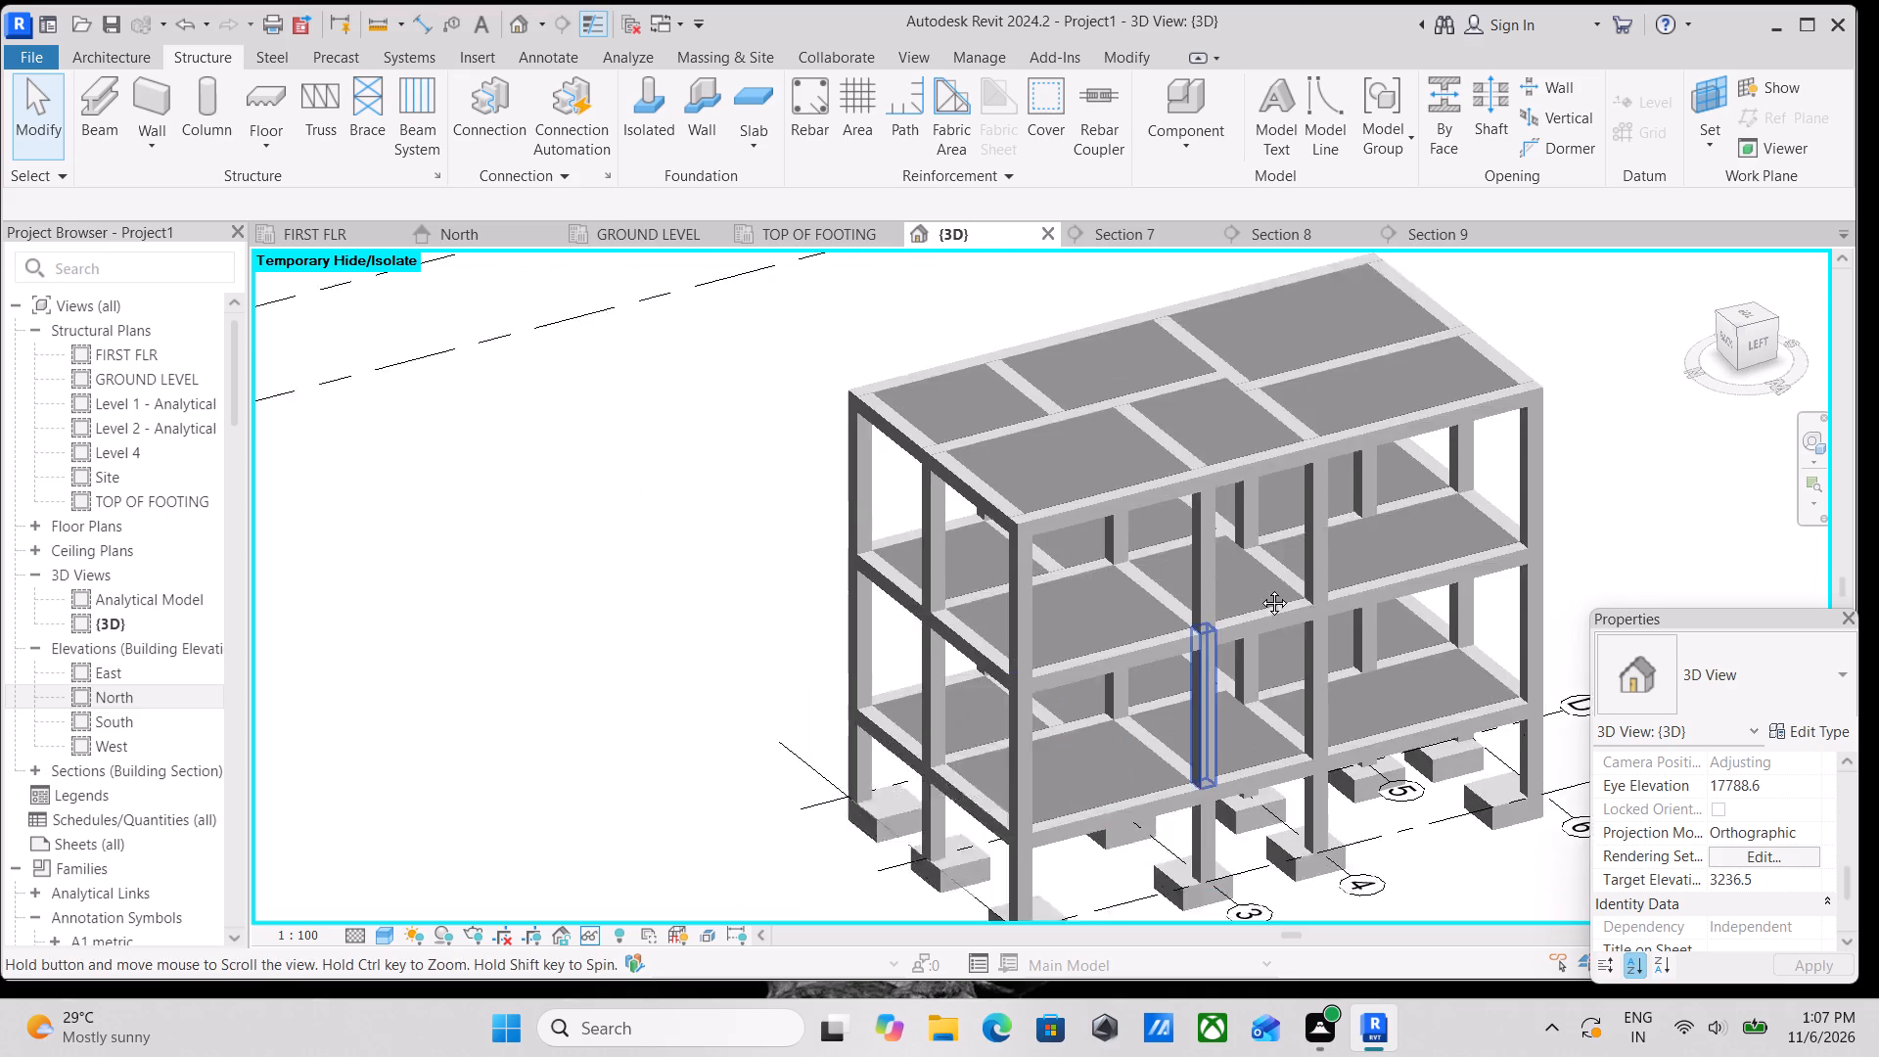
middle_click_drag(1260, 588, 1281, 553)
middle_click_drag(1280, 590, 1180, 610, "shift")
scroll(1180, 610, "up", 1, "shift")
scroll(1213, 669, "up", 2)
scroll(1213, 669, "down", 1)
middle_click_drag(1213, 669, 1024, 536, "shift")
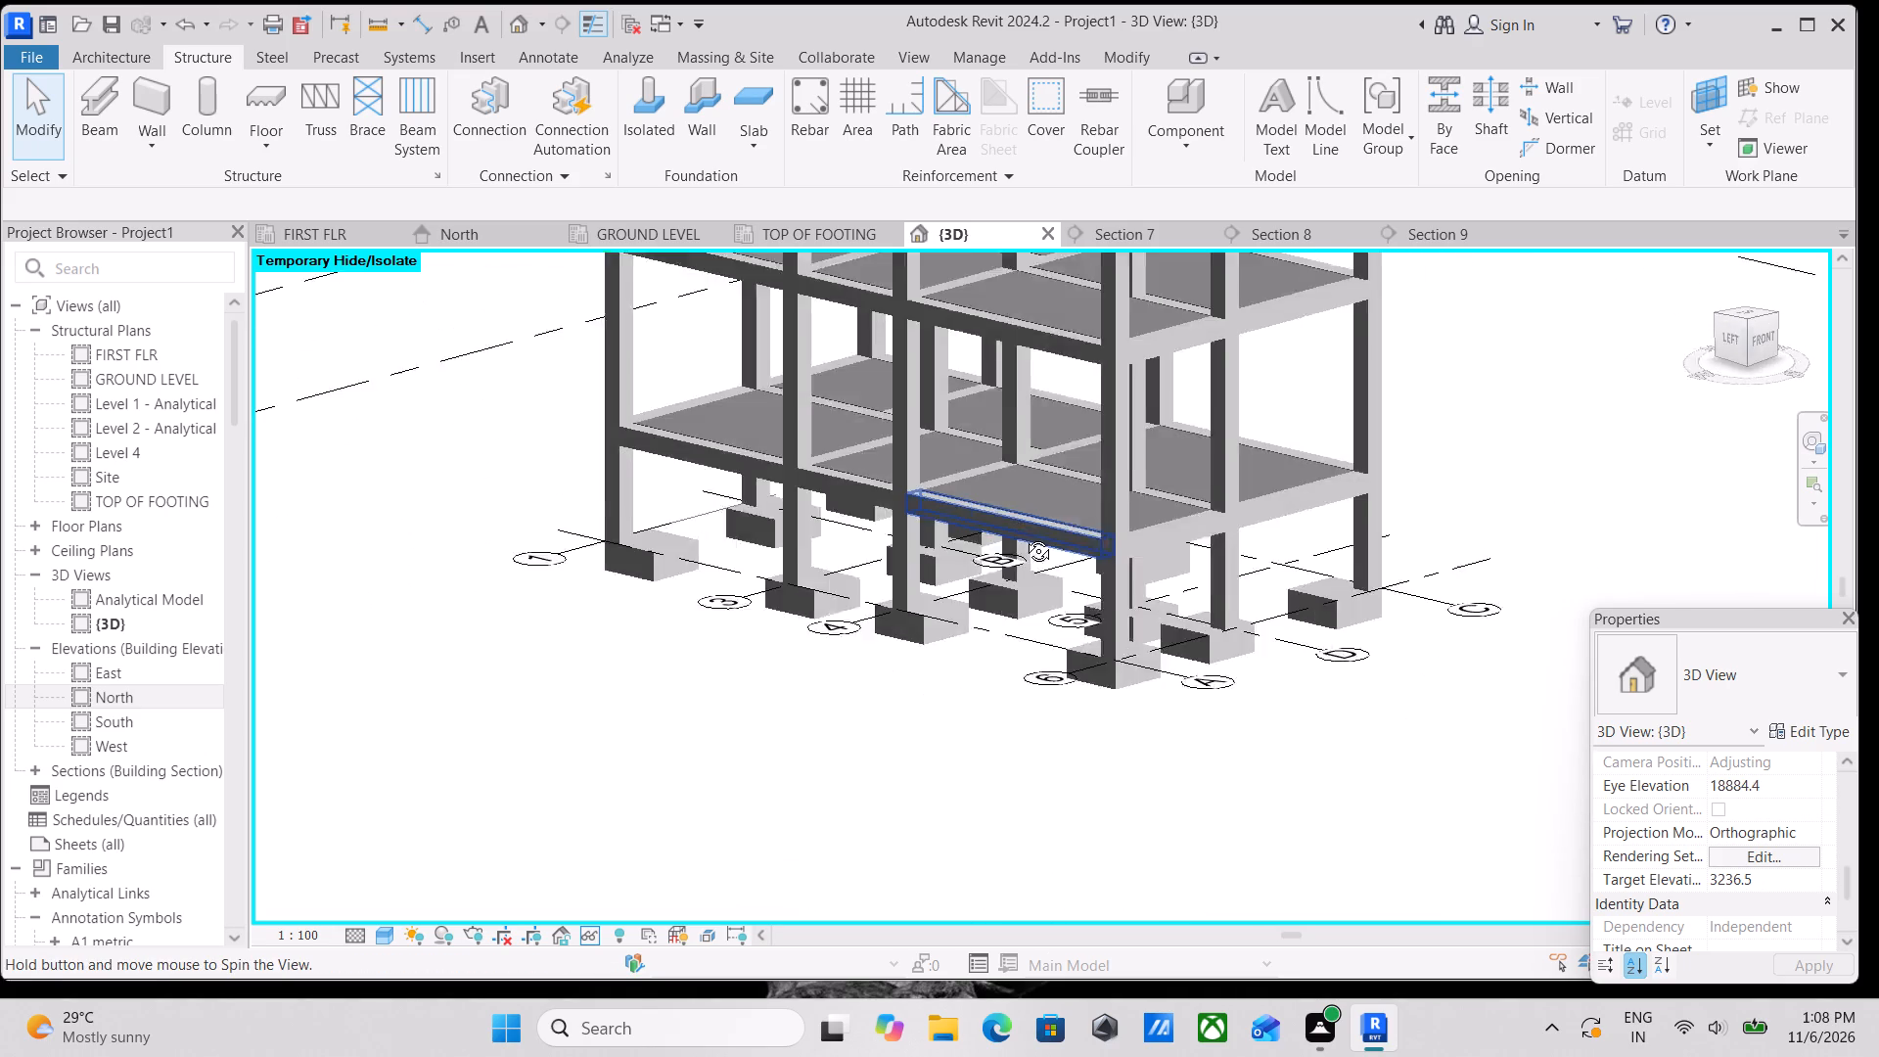
middle_click_drag(1024, 536, 1300, 494, "shift")
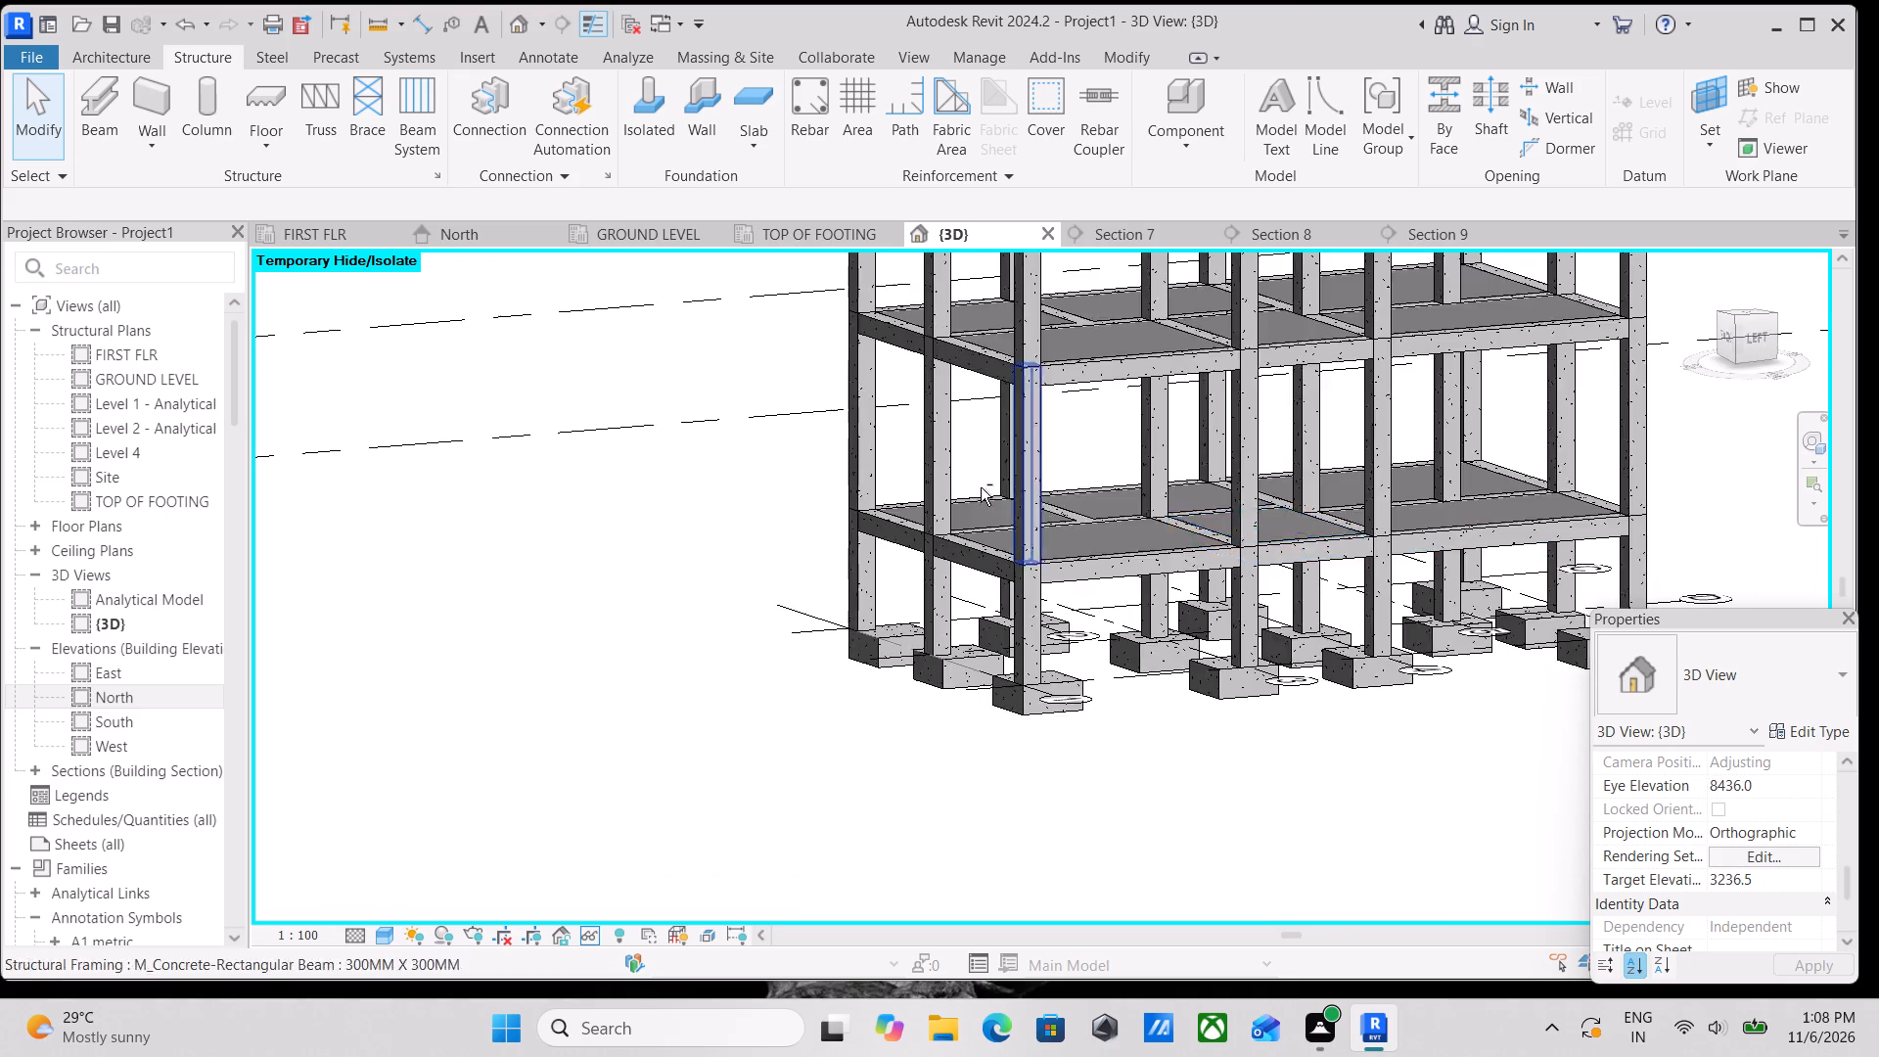
middle_click_drag(985, 487, 1135, 598, "shift")
middle_click_drag(1346, 590, 1090, 608)
middle_click_drag(1175, 590, 1211, 666)
middle_click_drag(1164, 589, 1331, 628, "shift")
middle_click_drag(1331, 628, 1078, 725)
middle_click_drag(1191, 644, 1077, 712)
scroll(1077, 712, "up", 2)
scroll(967, 707, "up", 3)
scroll(966, 691, "down", 8)
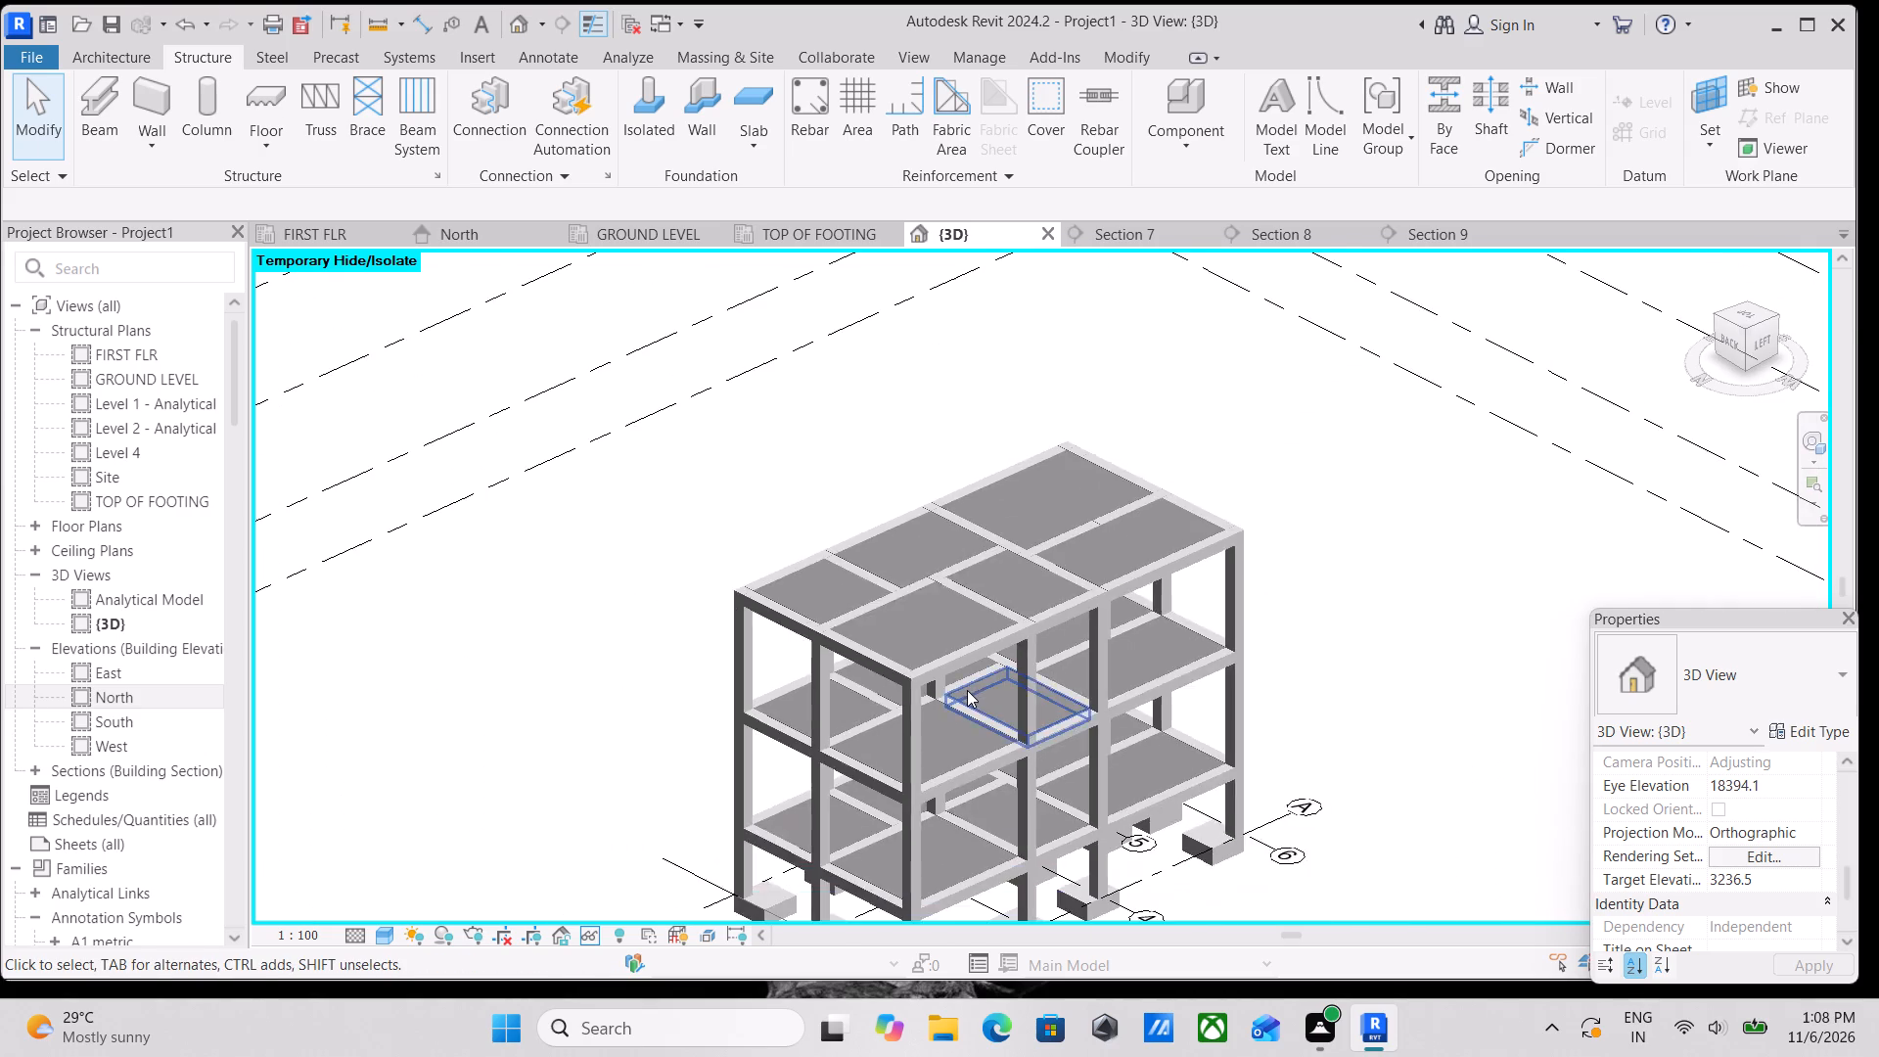
Inspect the whole frame against its level lines and its upper-storey corner up close in the 3D view.
scroll(968, 689, "down", 3)
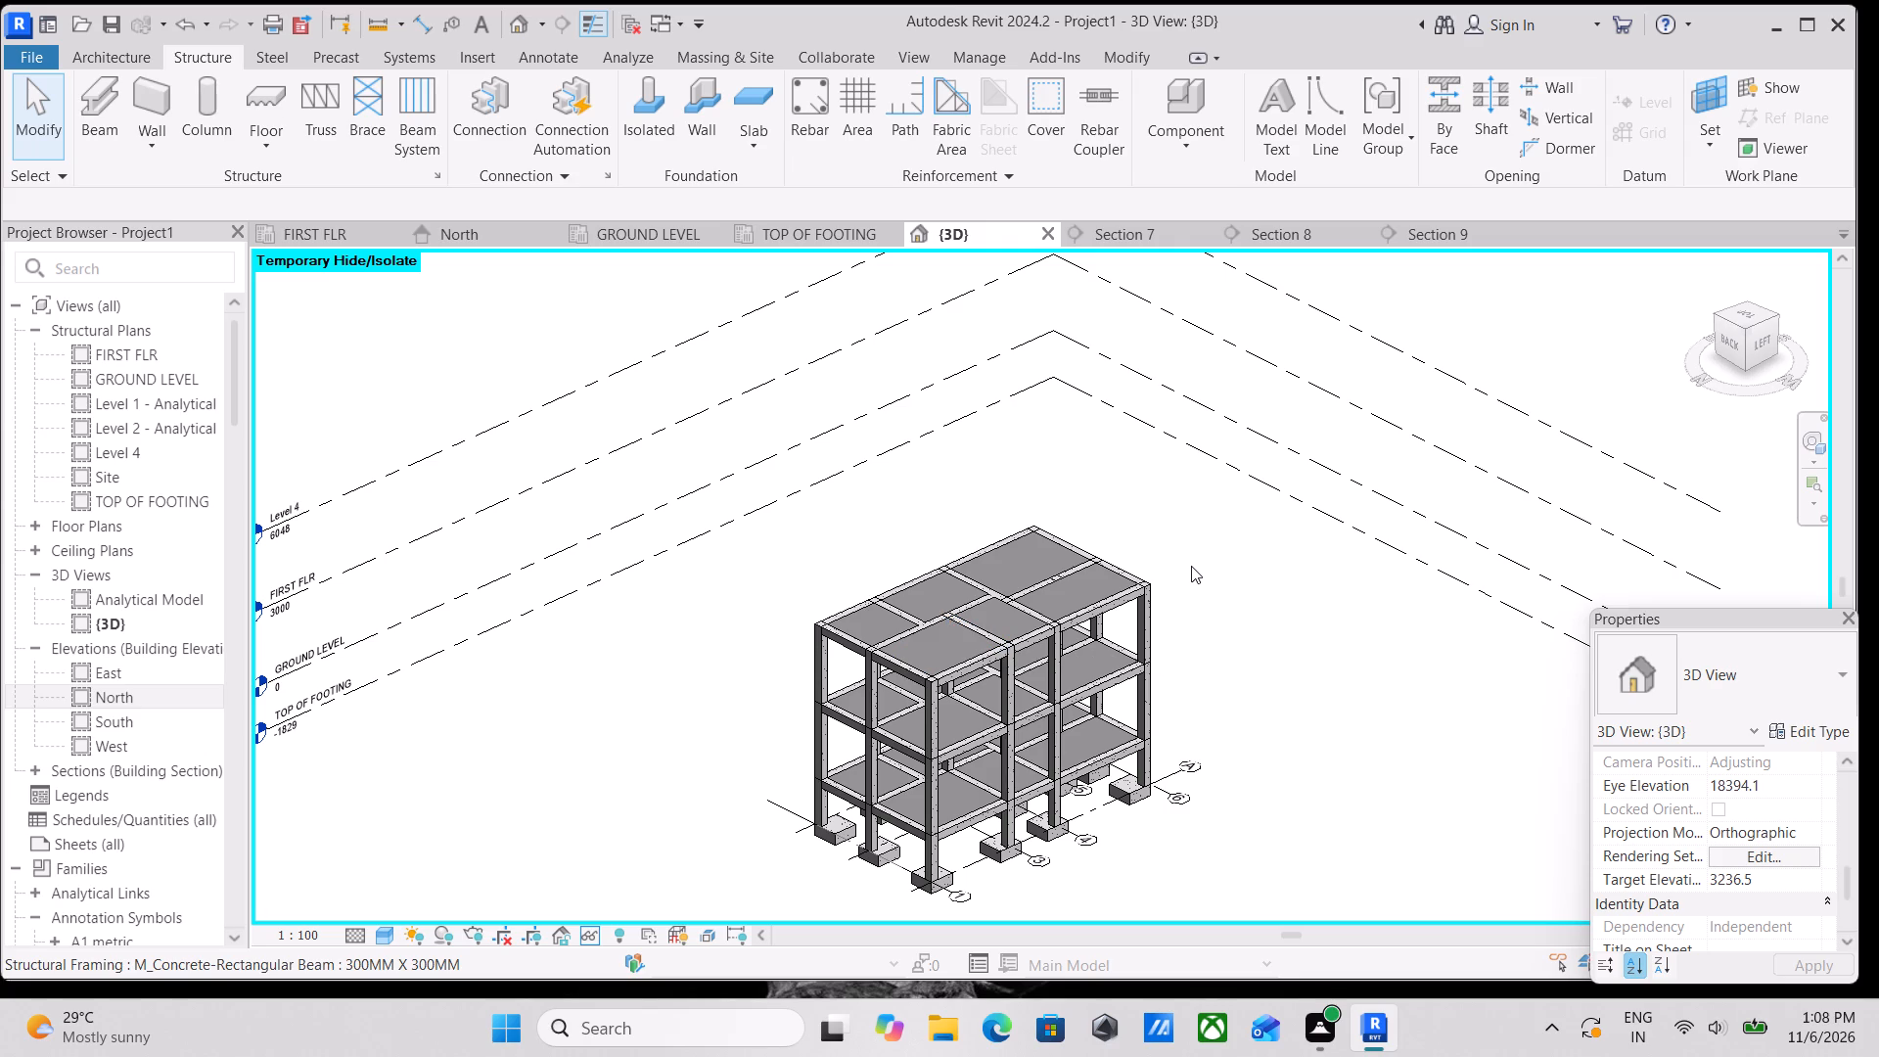
scroll(1581, 723, "down", 7)
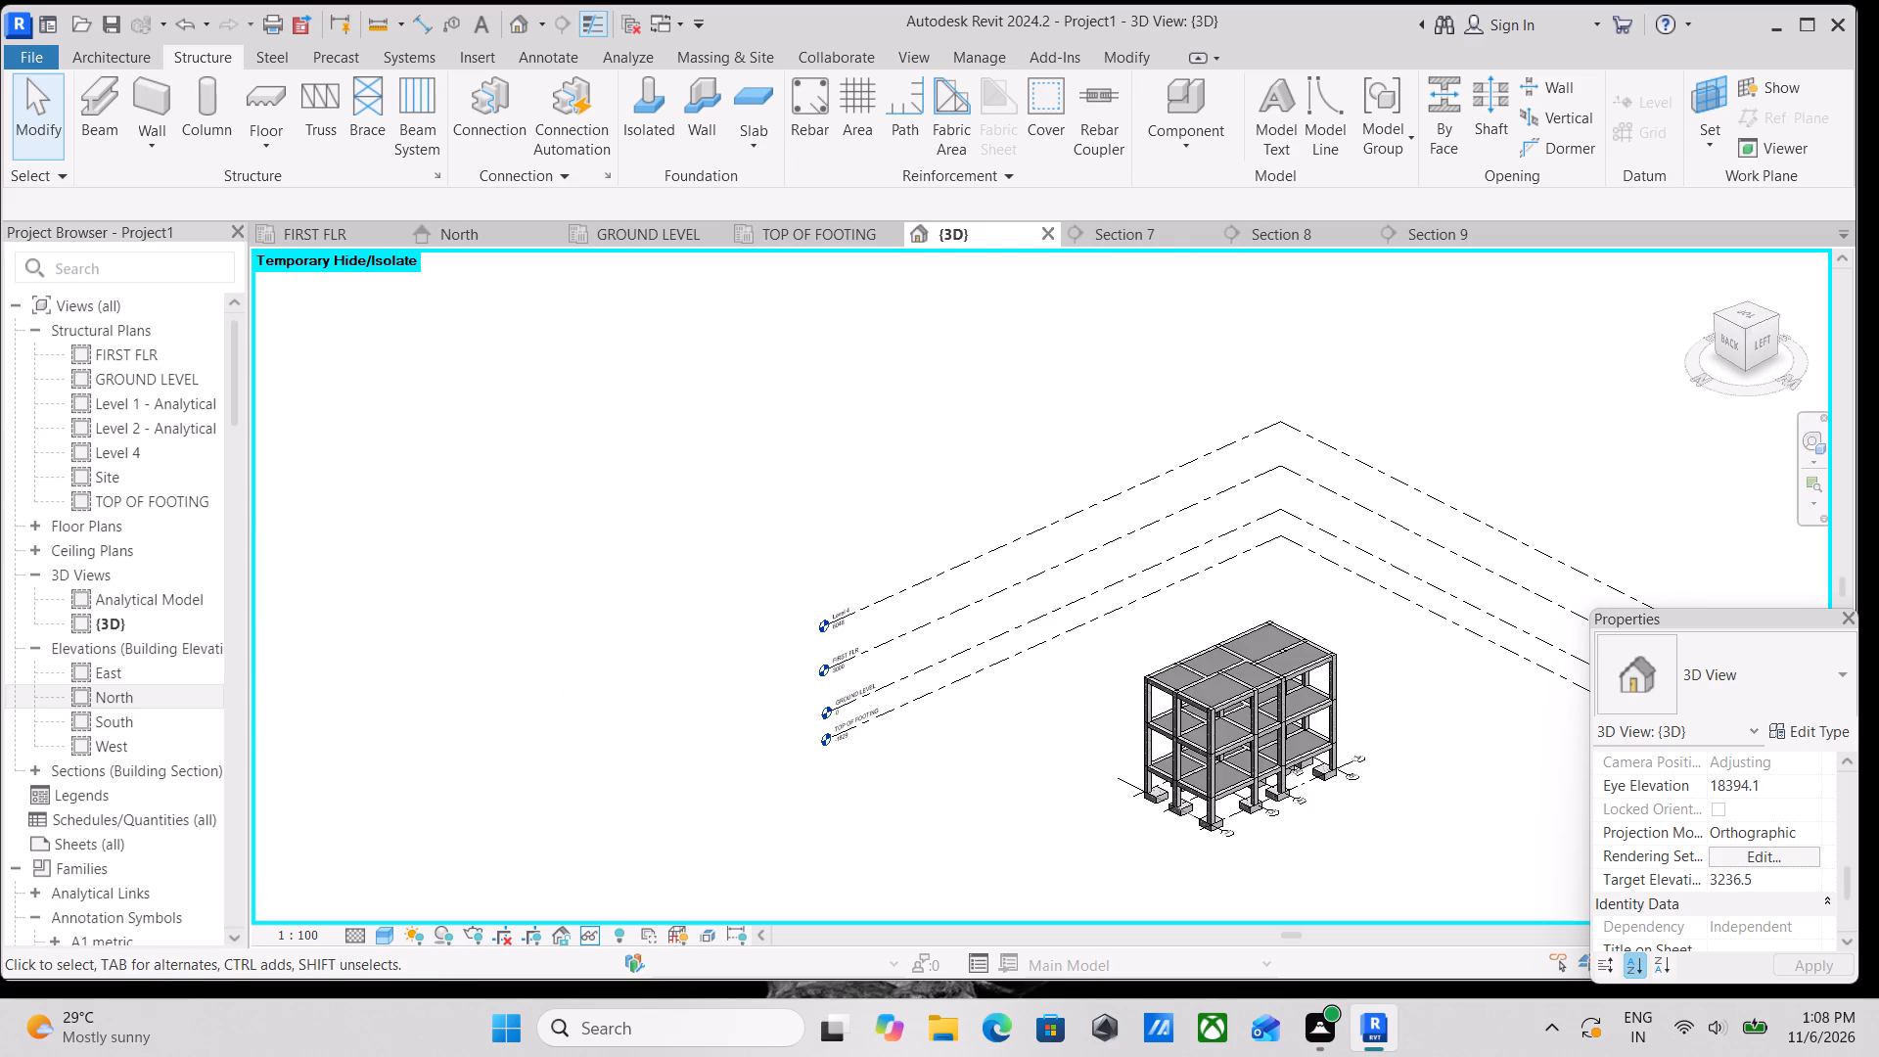
scroll(1179, 358, "up", 3)
scroll(1309, 626, "up", 3)
middle_click_drag(1309, 626, 1304, 591)
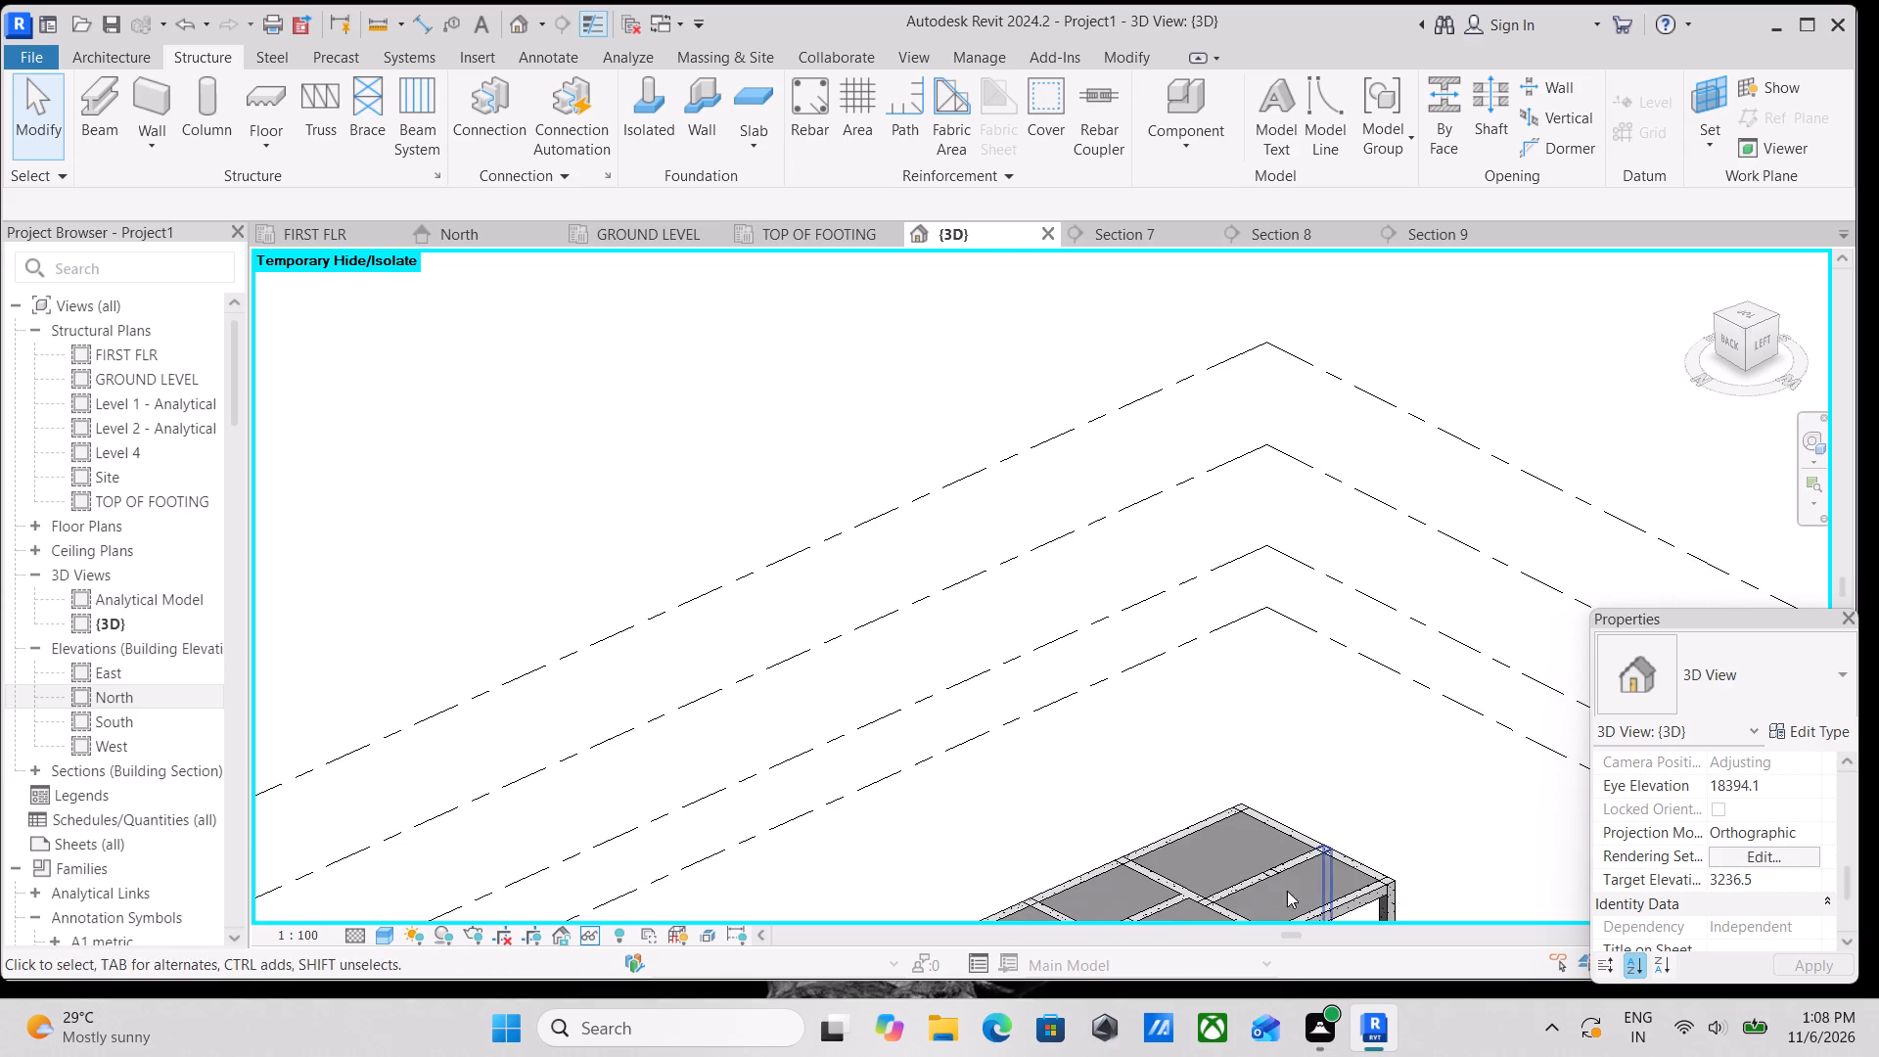
middle_click_drag(1233, 895, 1181, 763)
scroll(1276, 1004, "up", 1)
scroll(1343, 818, "up", 3)
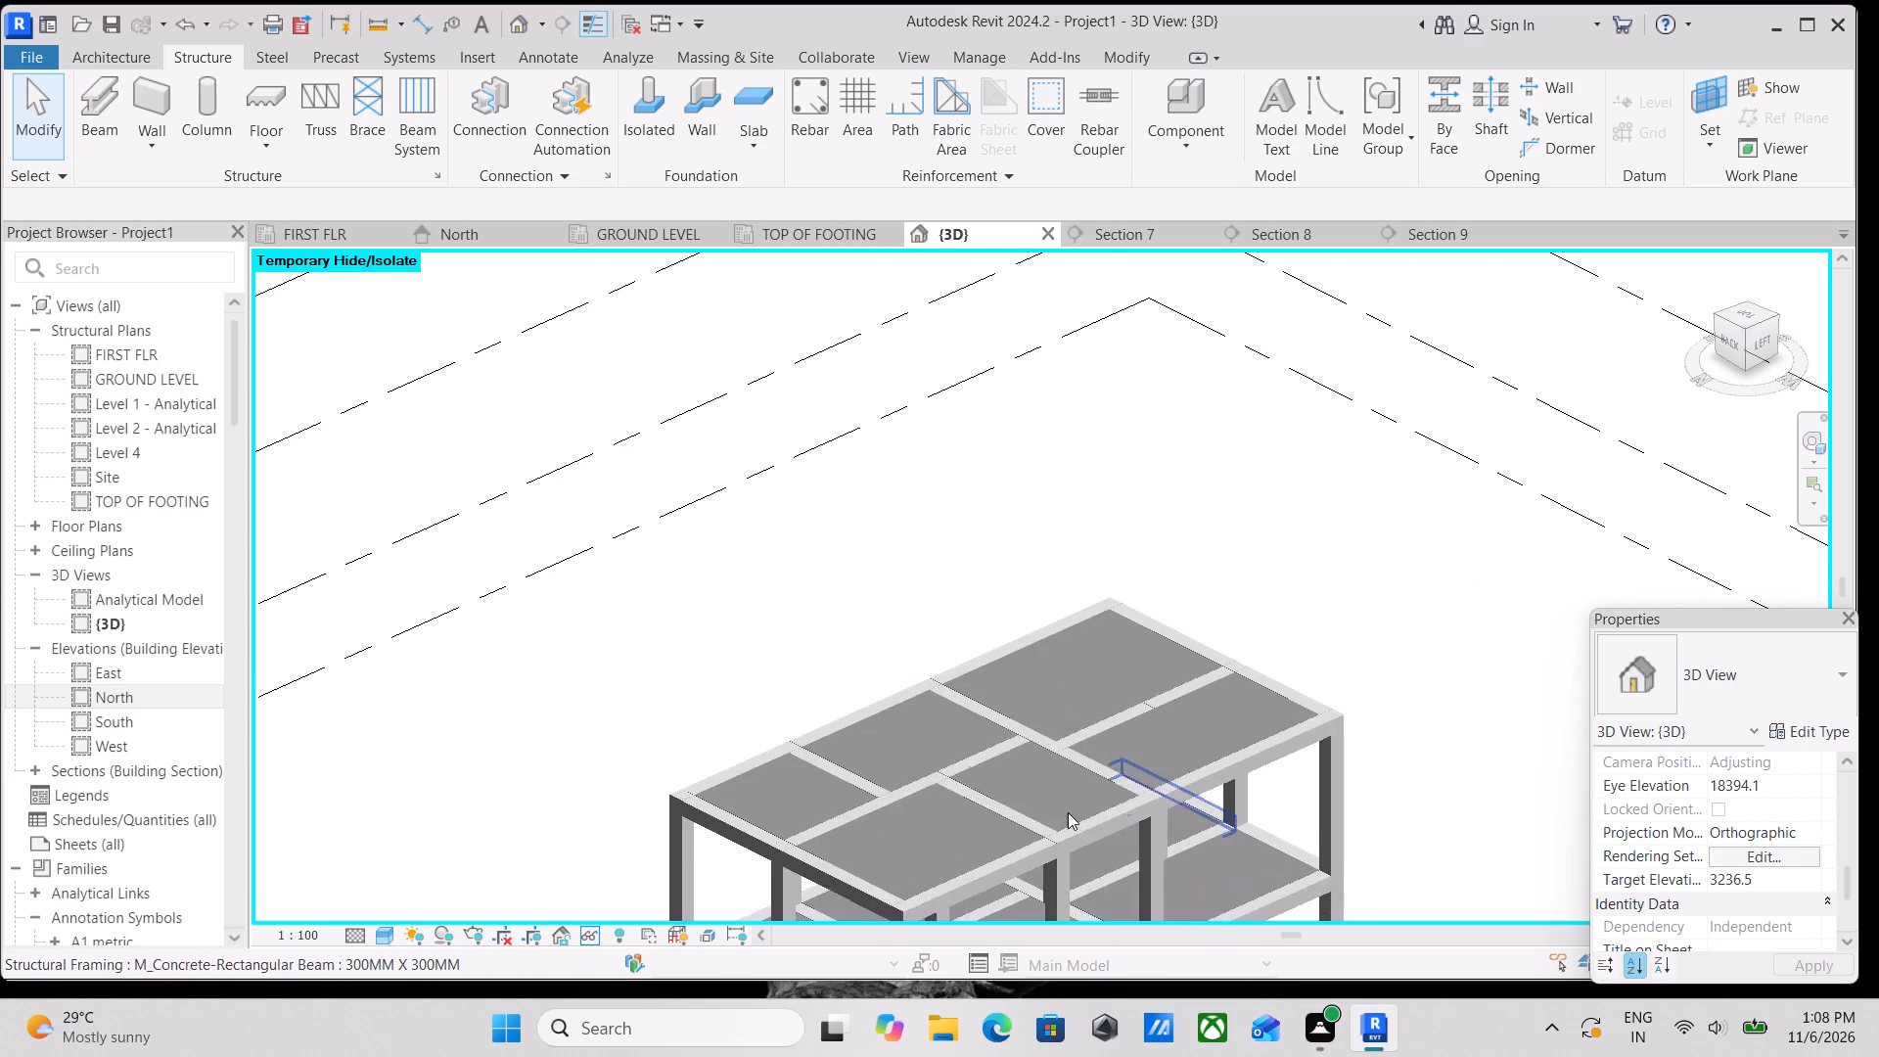
scroll(1040, 814, "up", 1)
middle_click_drag(1042, 802, 1288, 582)
scroll(1143, 753, "up", 3)
middle_click_drag(1088, 805, 1115, 639)
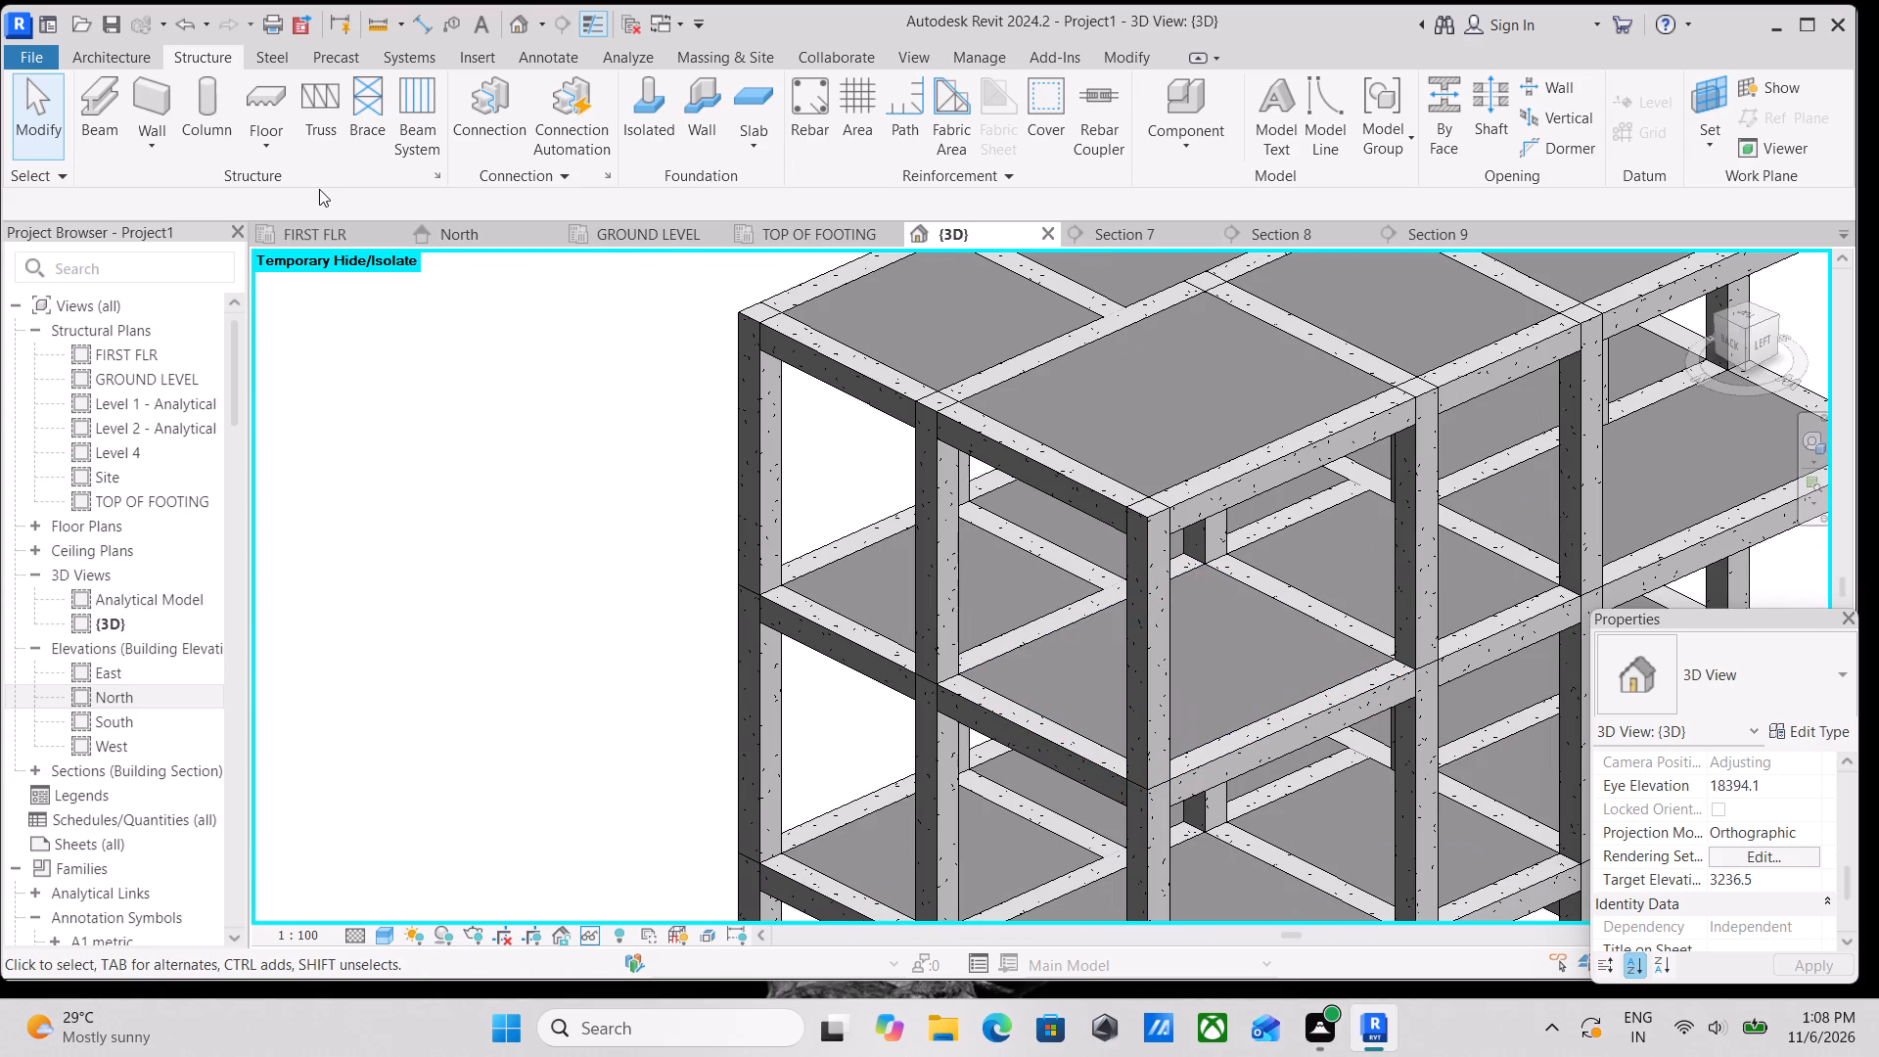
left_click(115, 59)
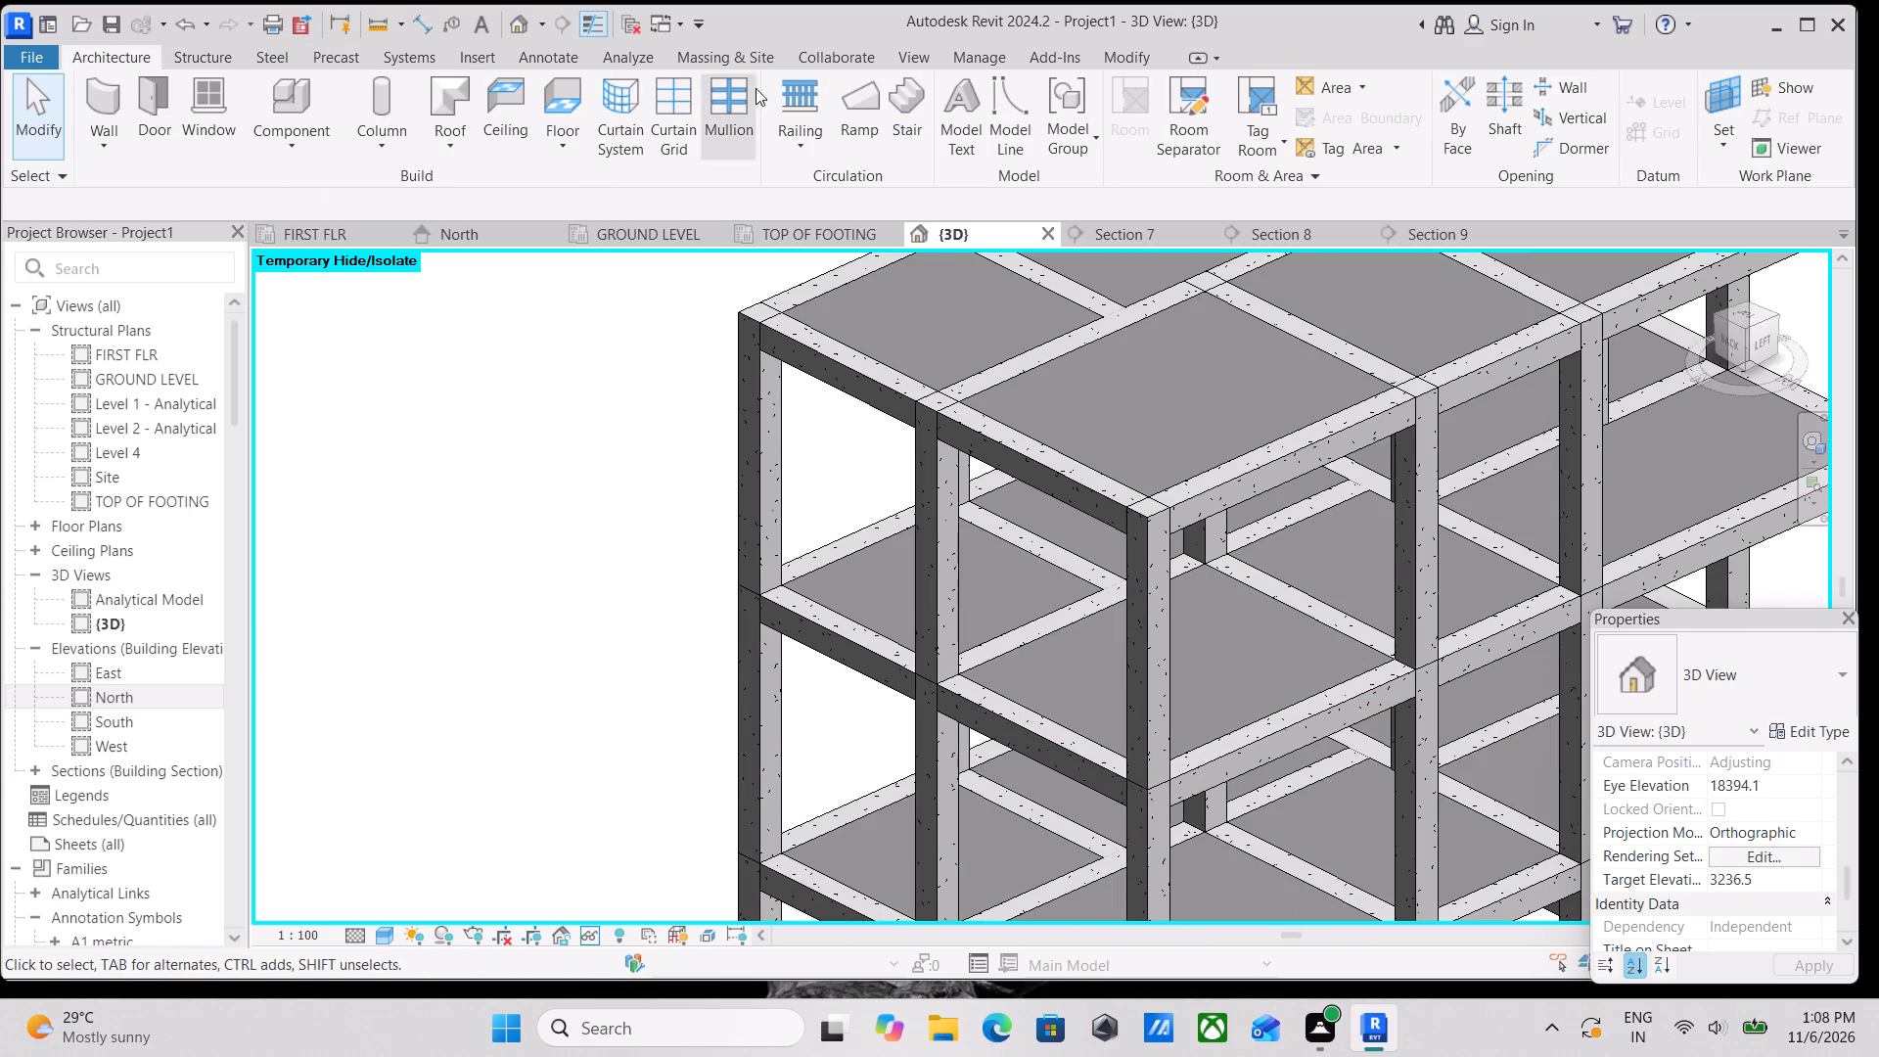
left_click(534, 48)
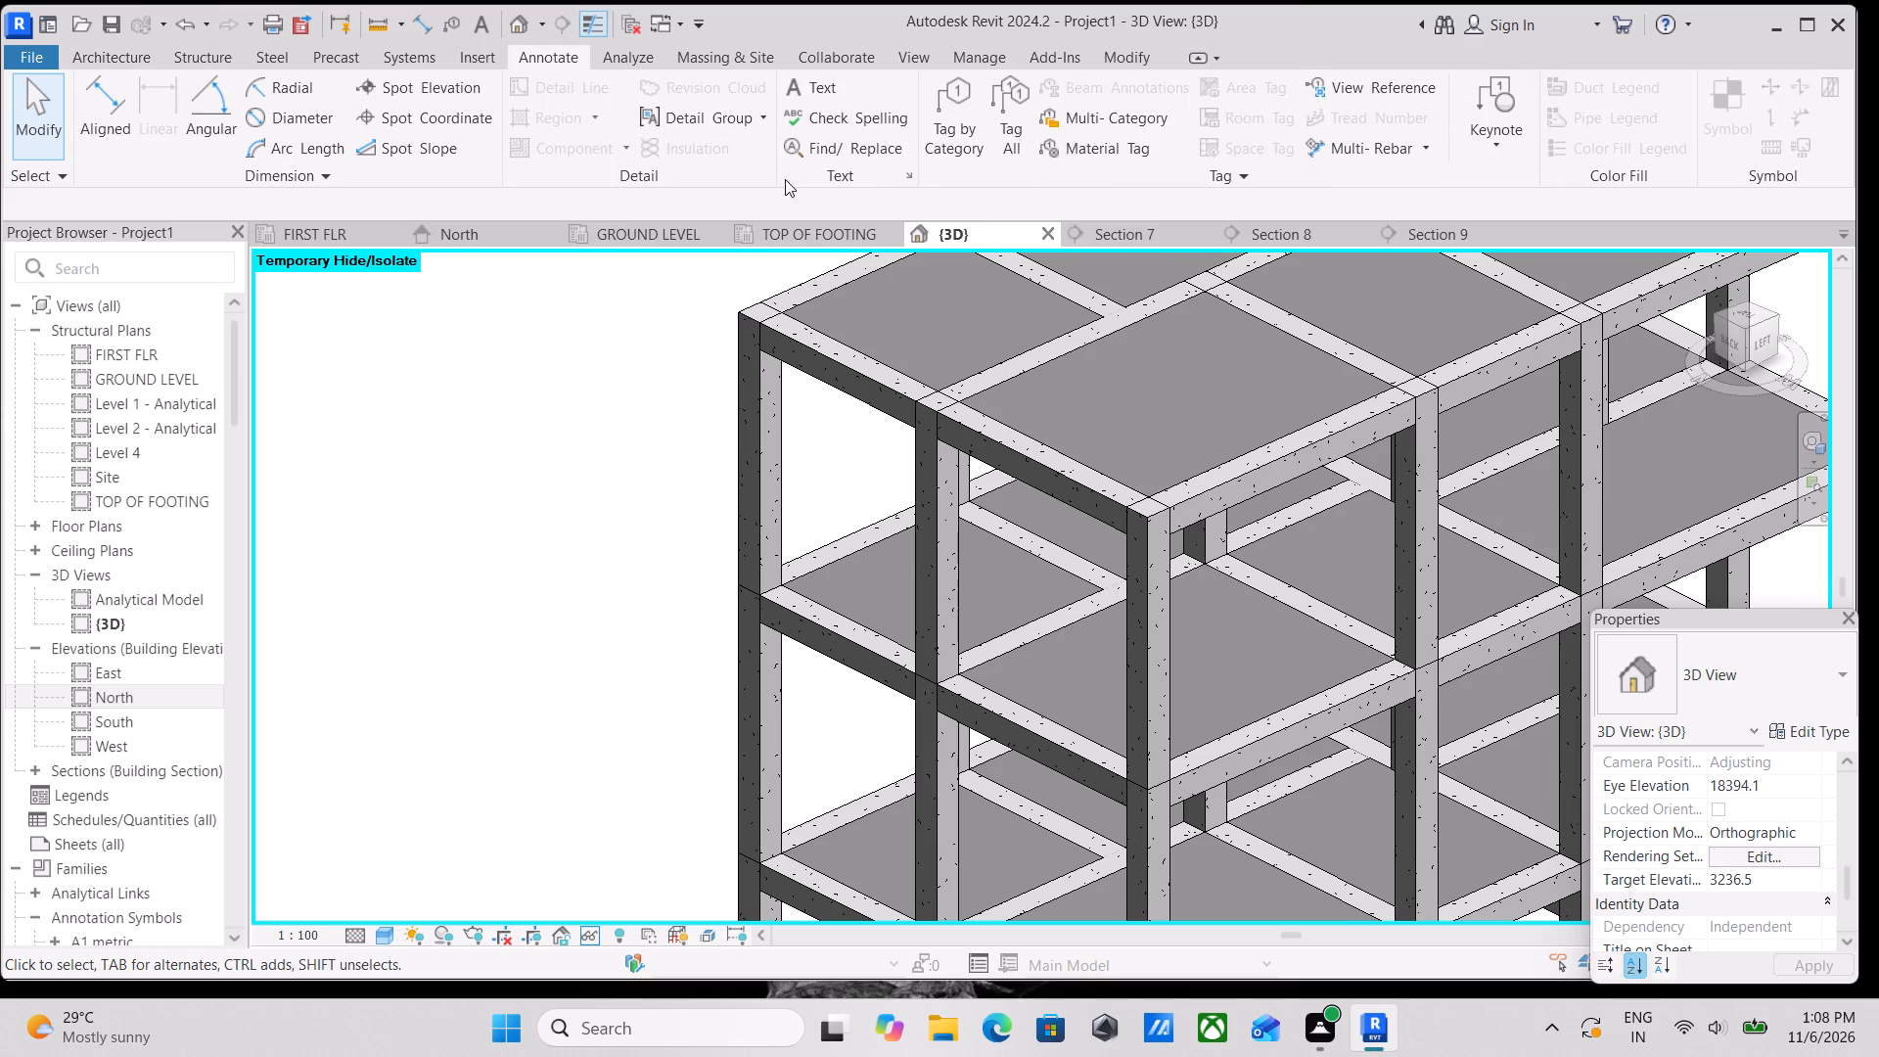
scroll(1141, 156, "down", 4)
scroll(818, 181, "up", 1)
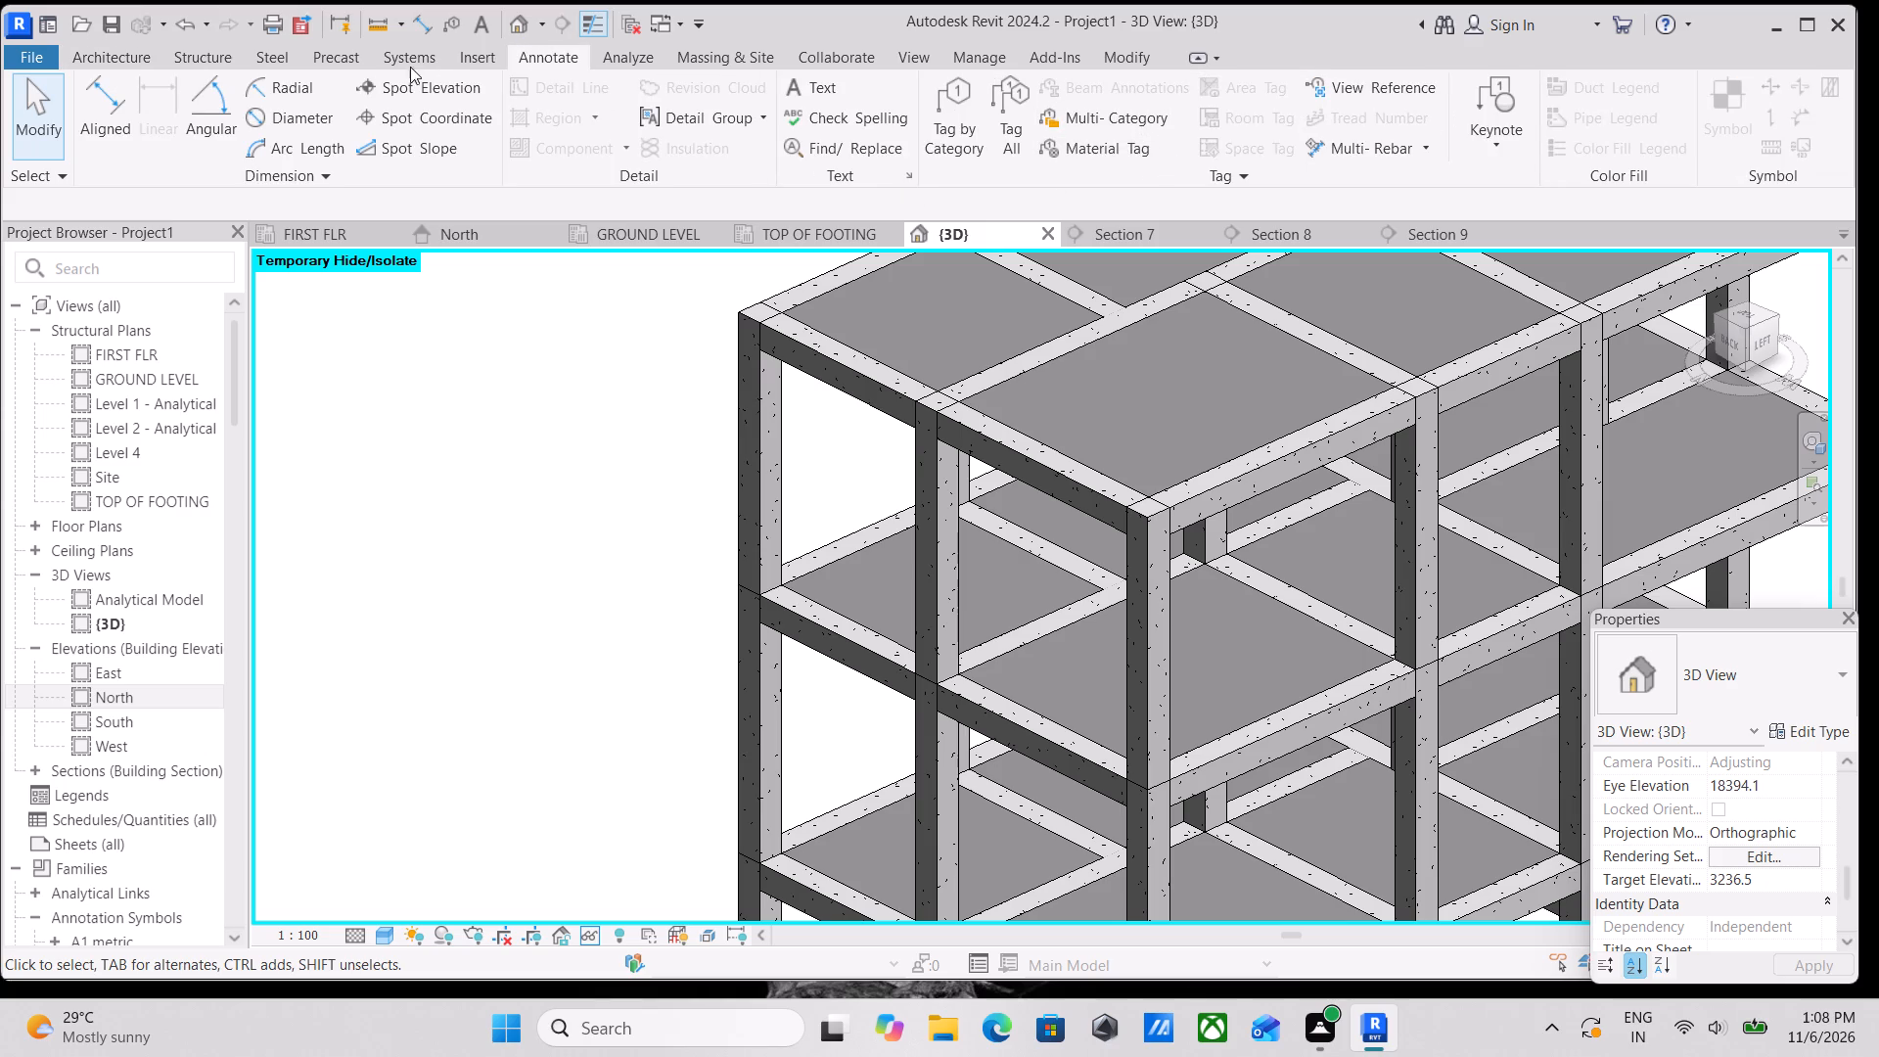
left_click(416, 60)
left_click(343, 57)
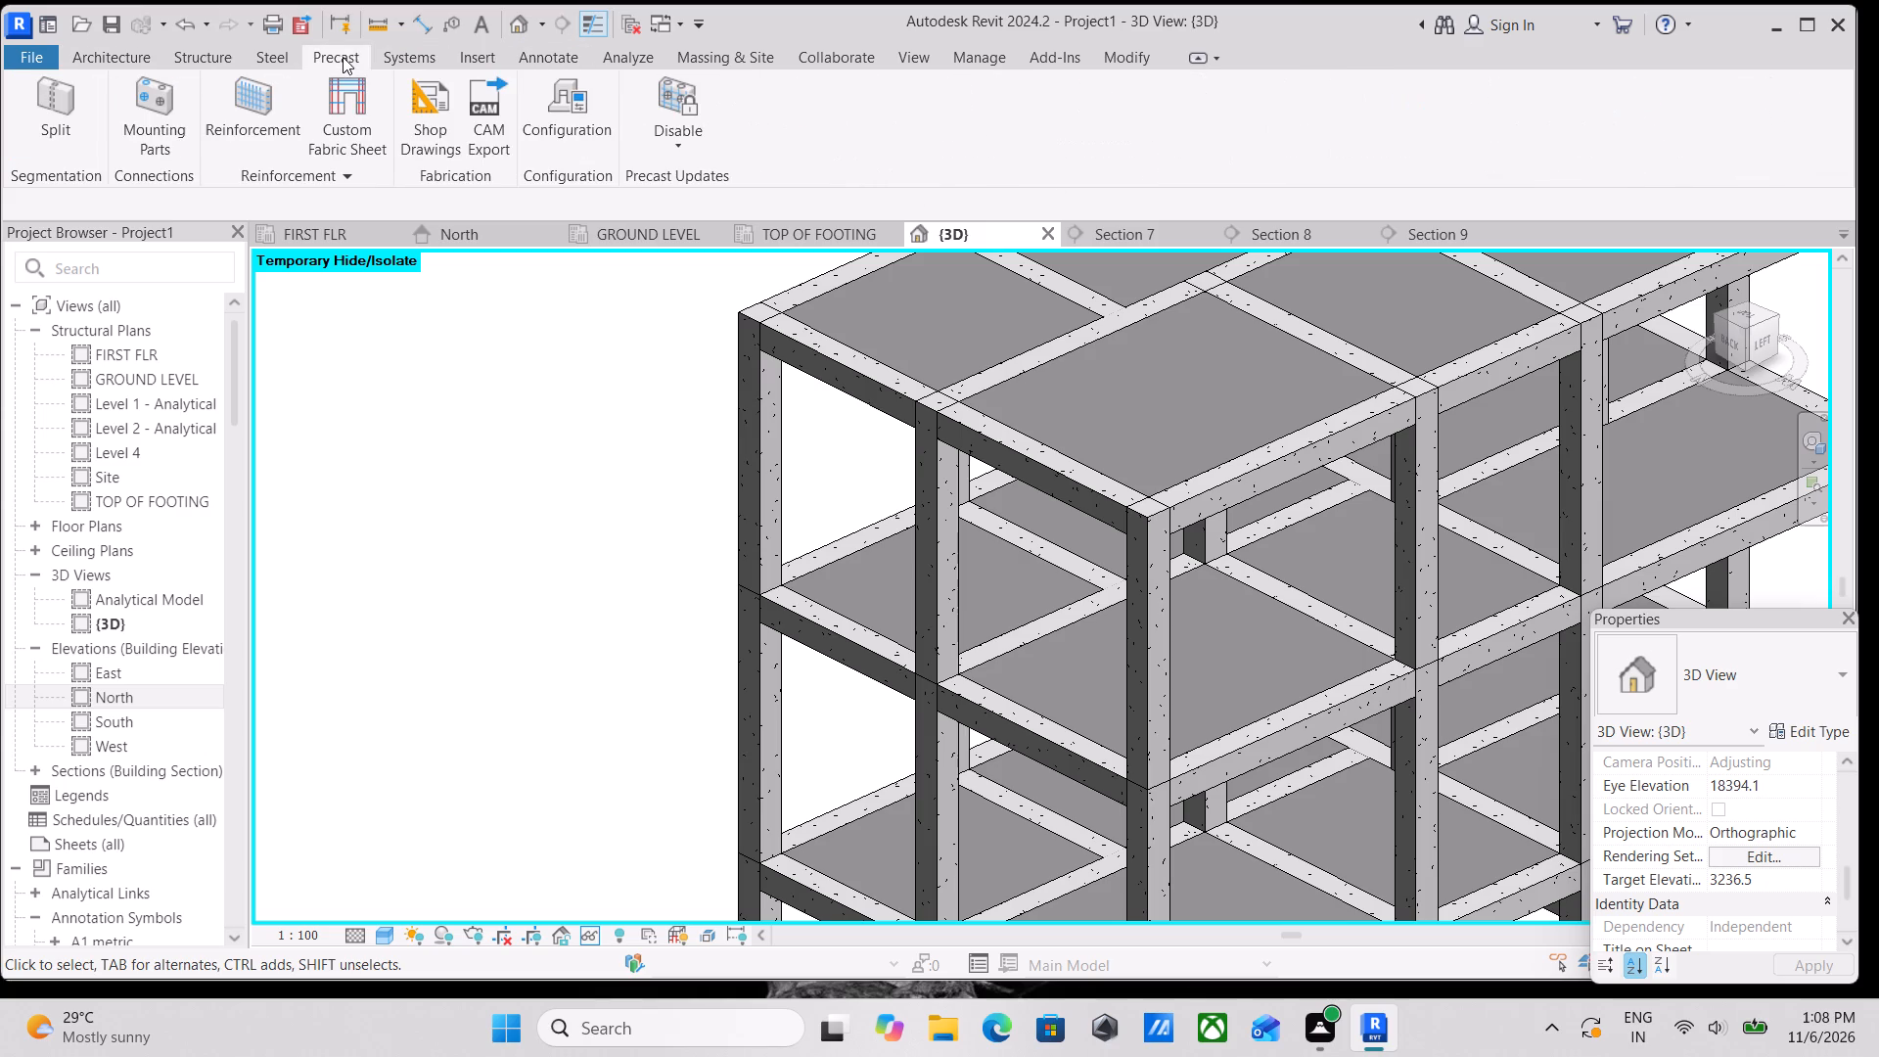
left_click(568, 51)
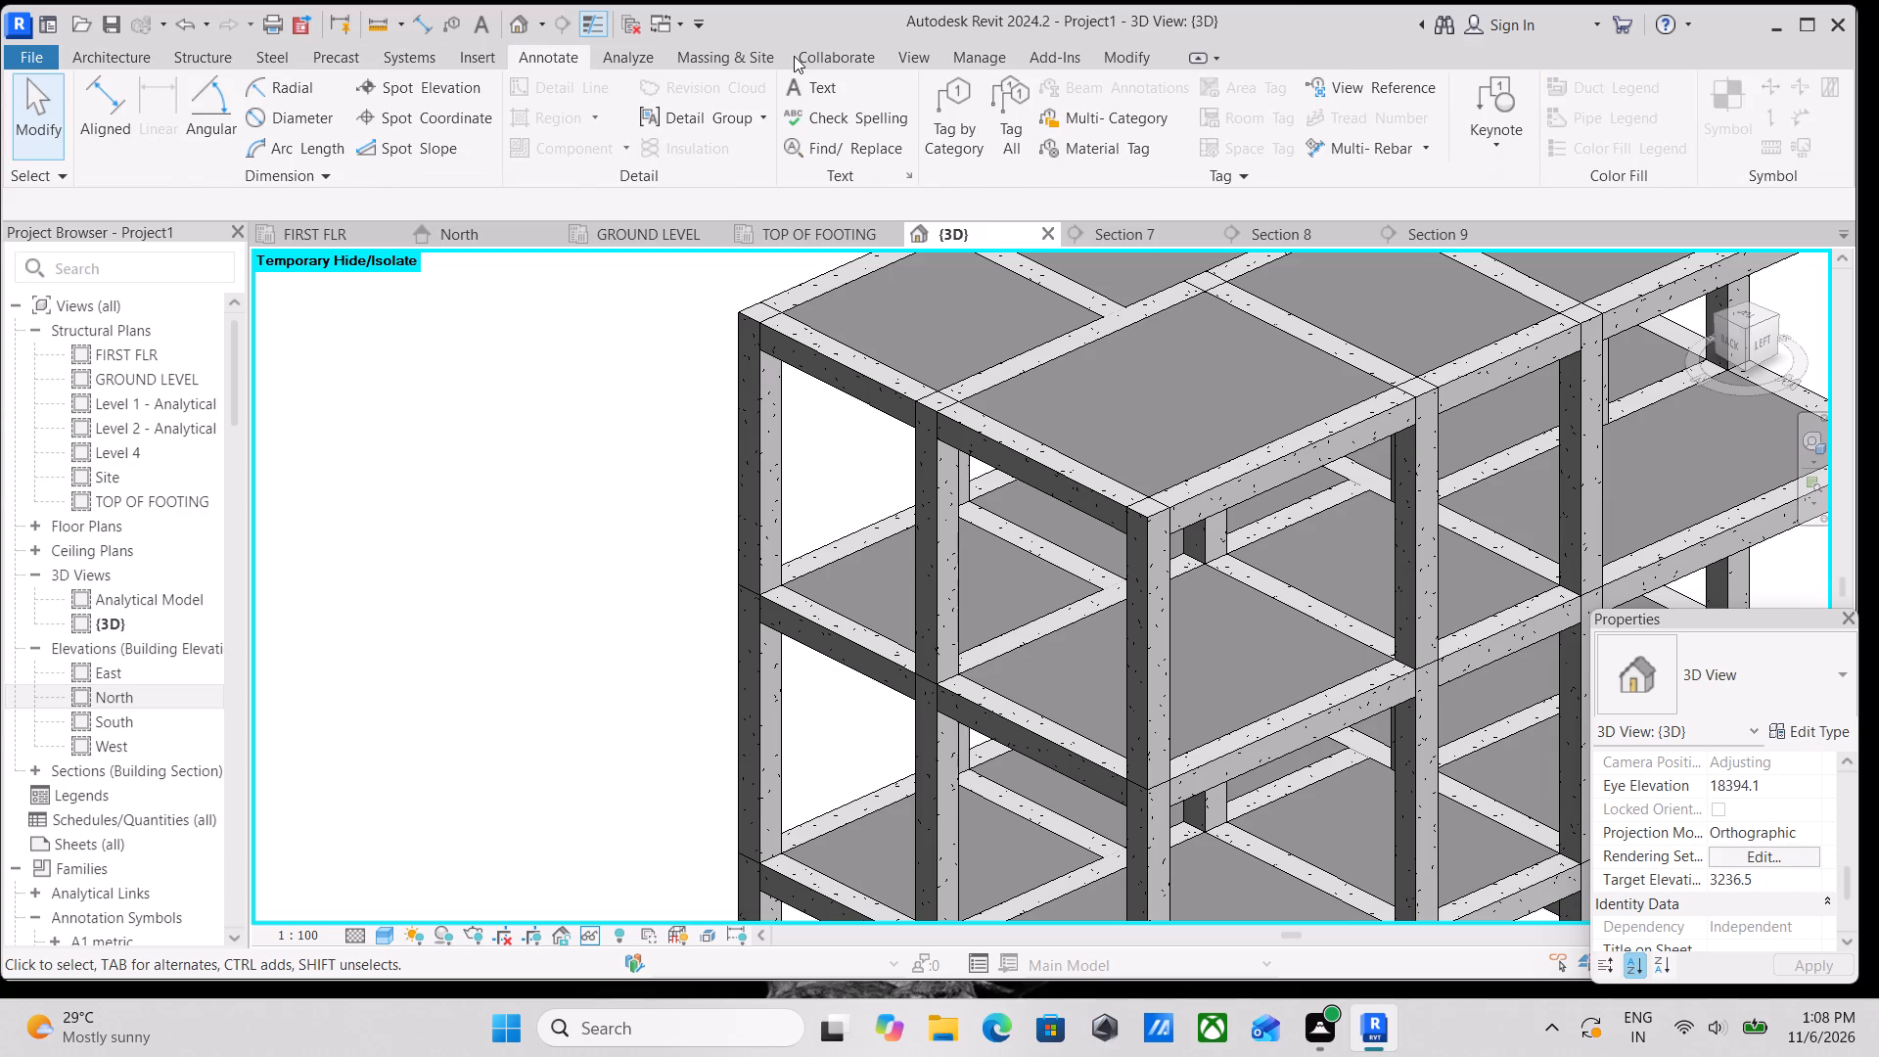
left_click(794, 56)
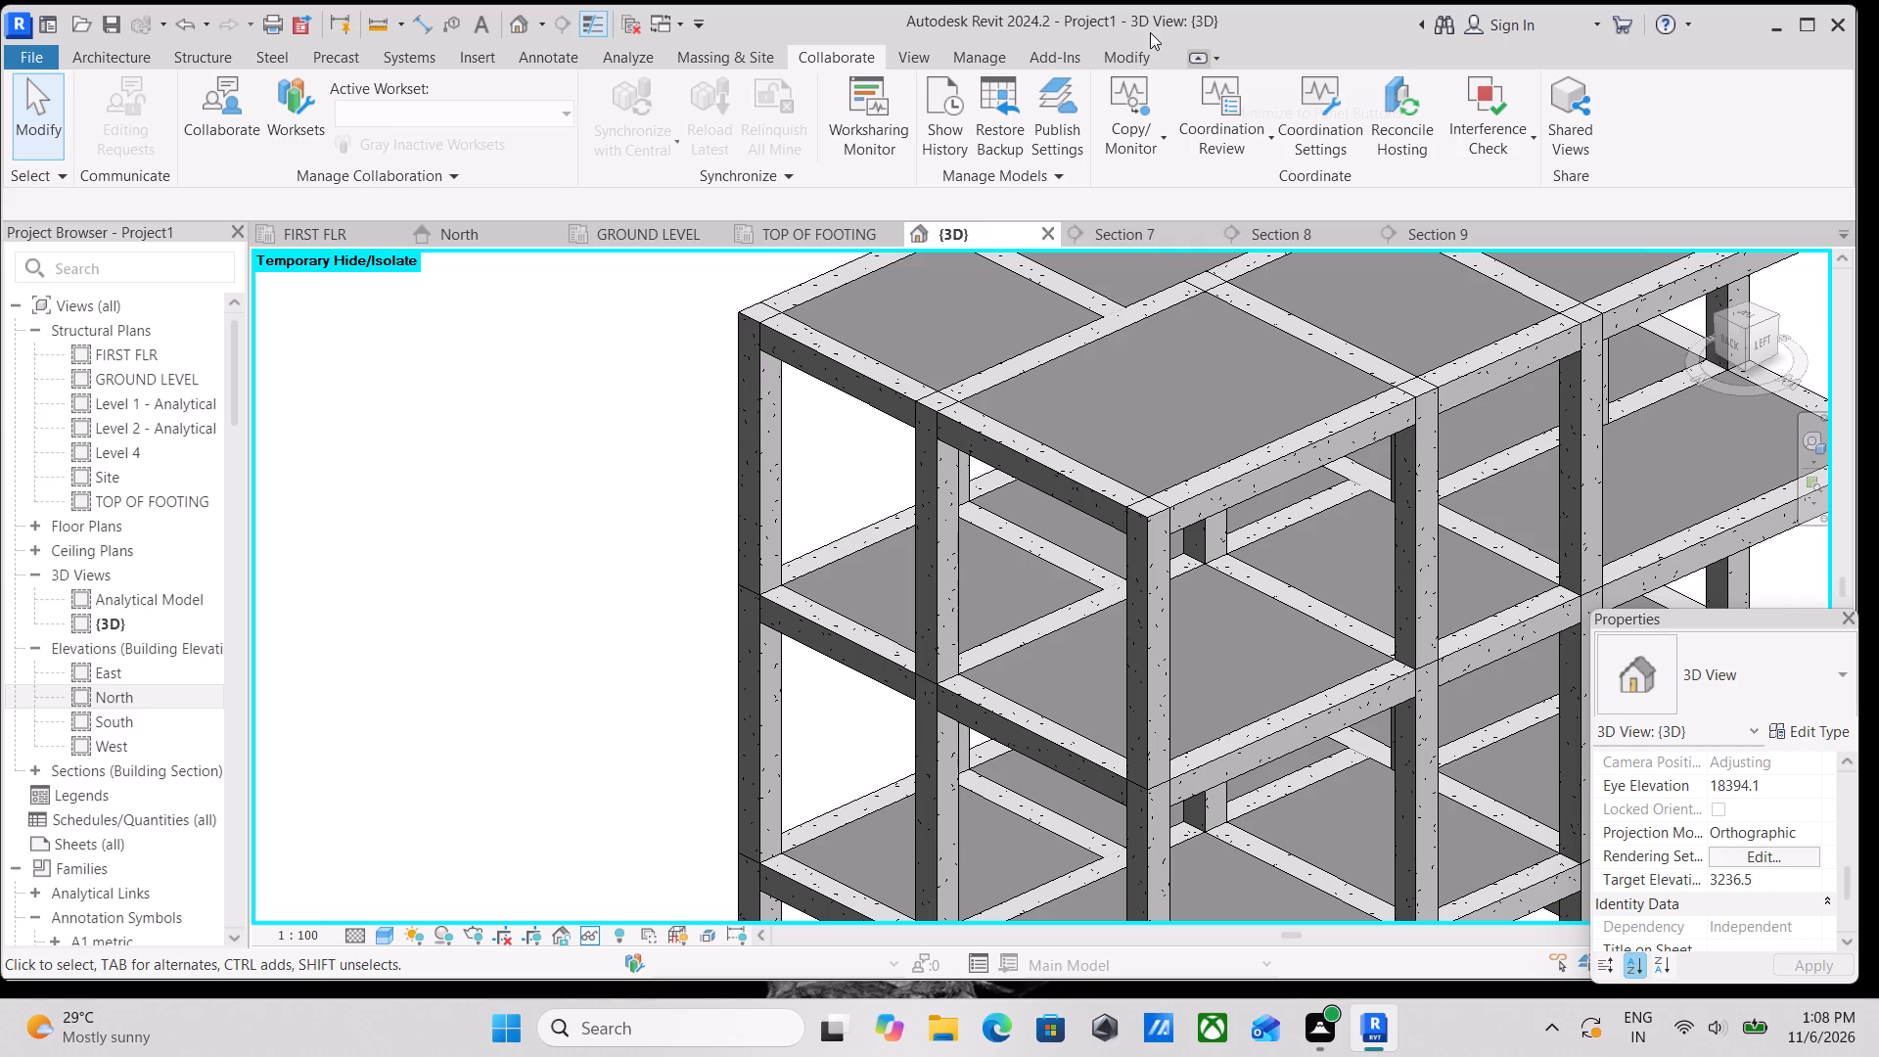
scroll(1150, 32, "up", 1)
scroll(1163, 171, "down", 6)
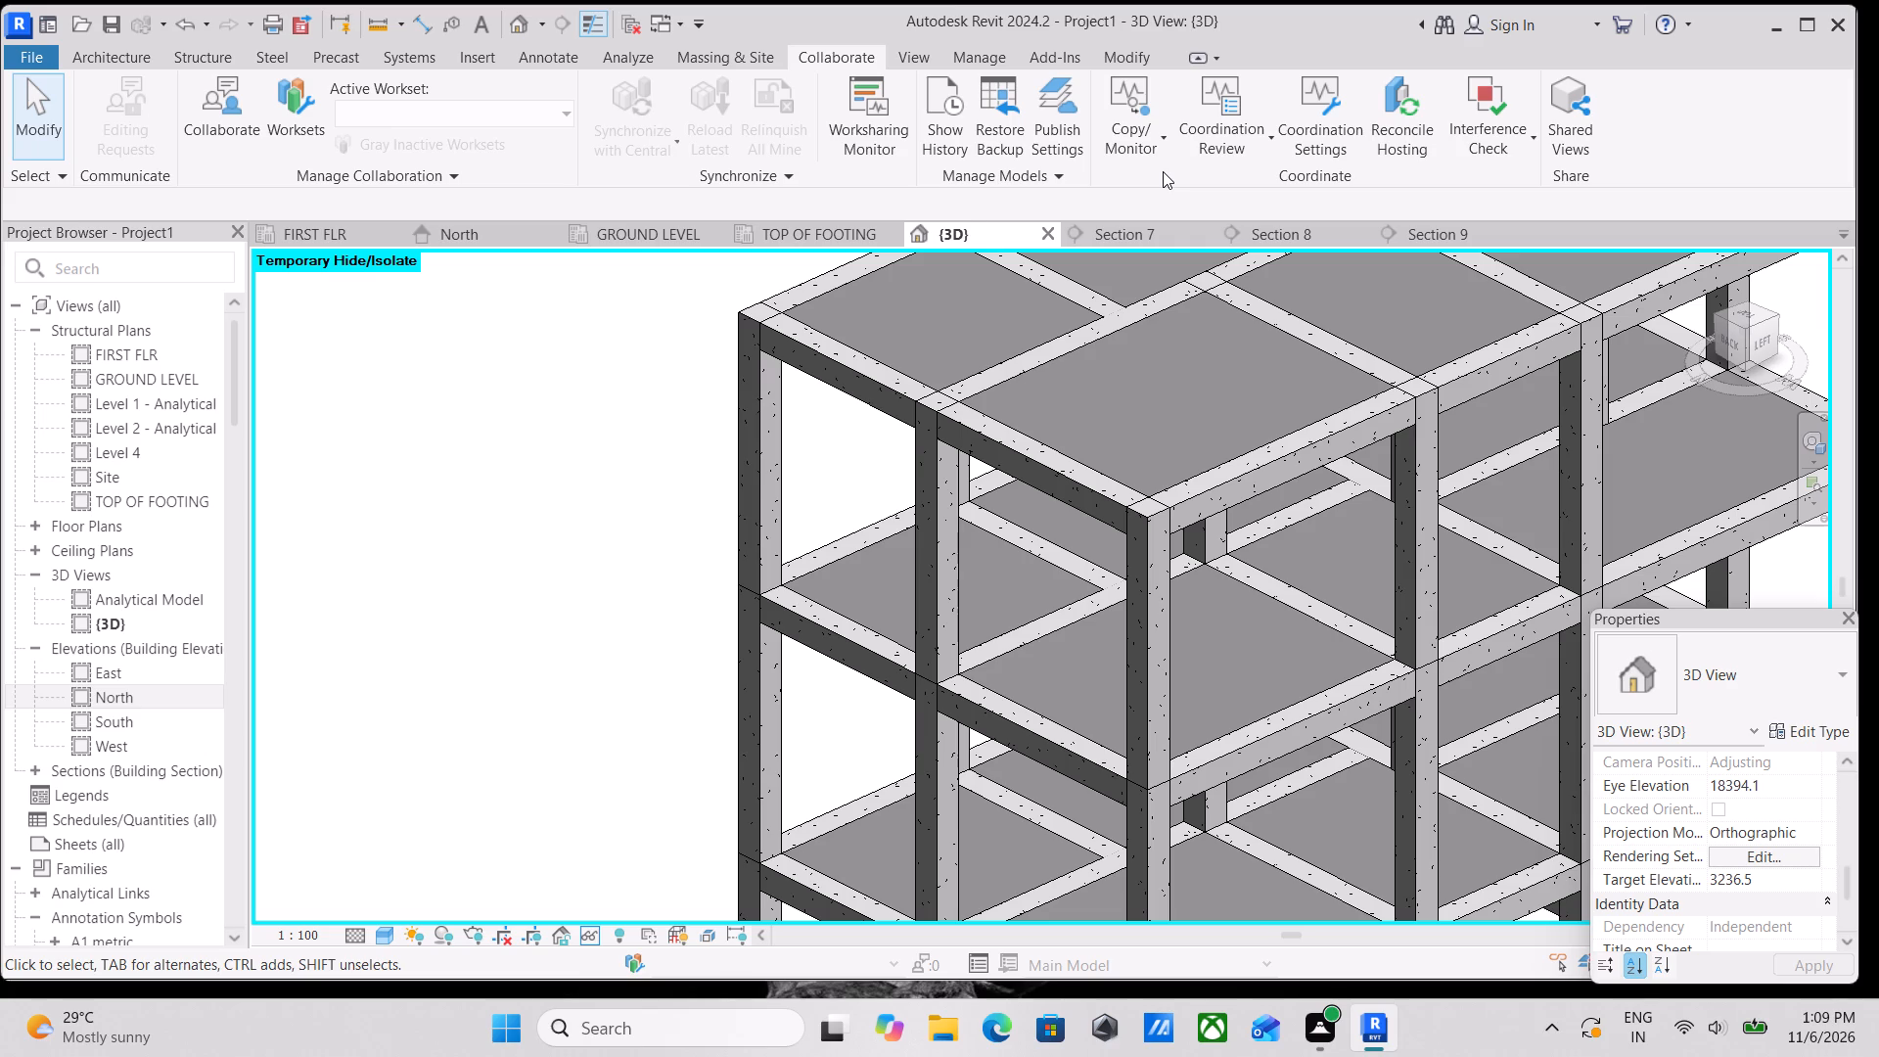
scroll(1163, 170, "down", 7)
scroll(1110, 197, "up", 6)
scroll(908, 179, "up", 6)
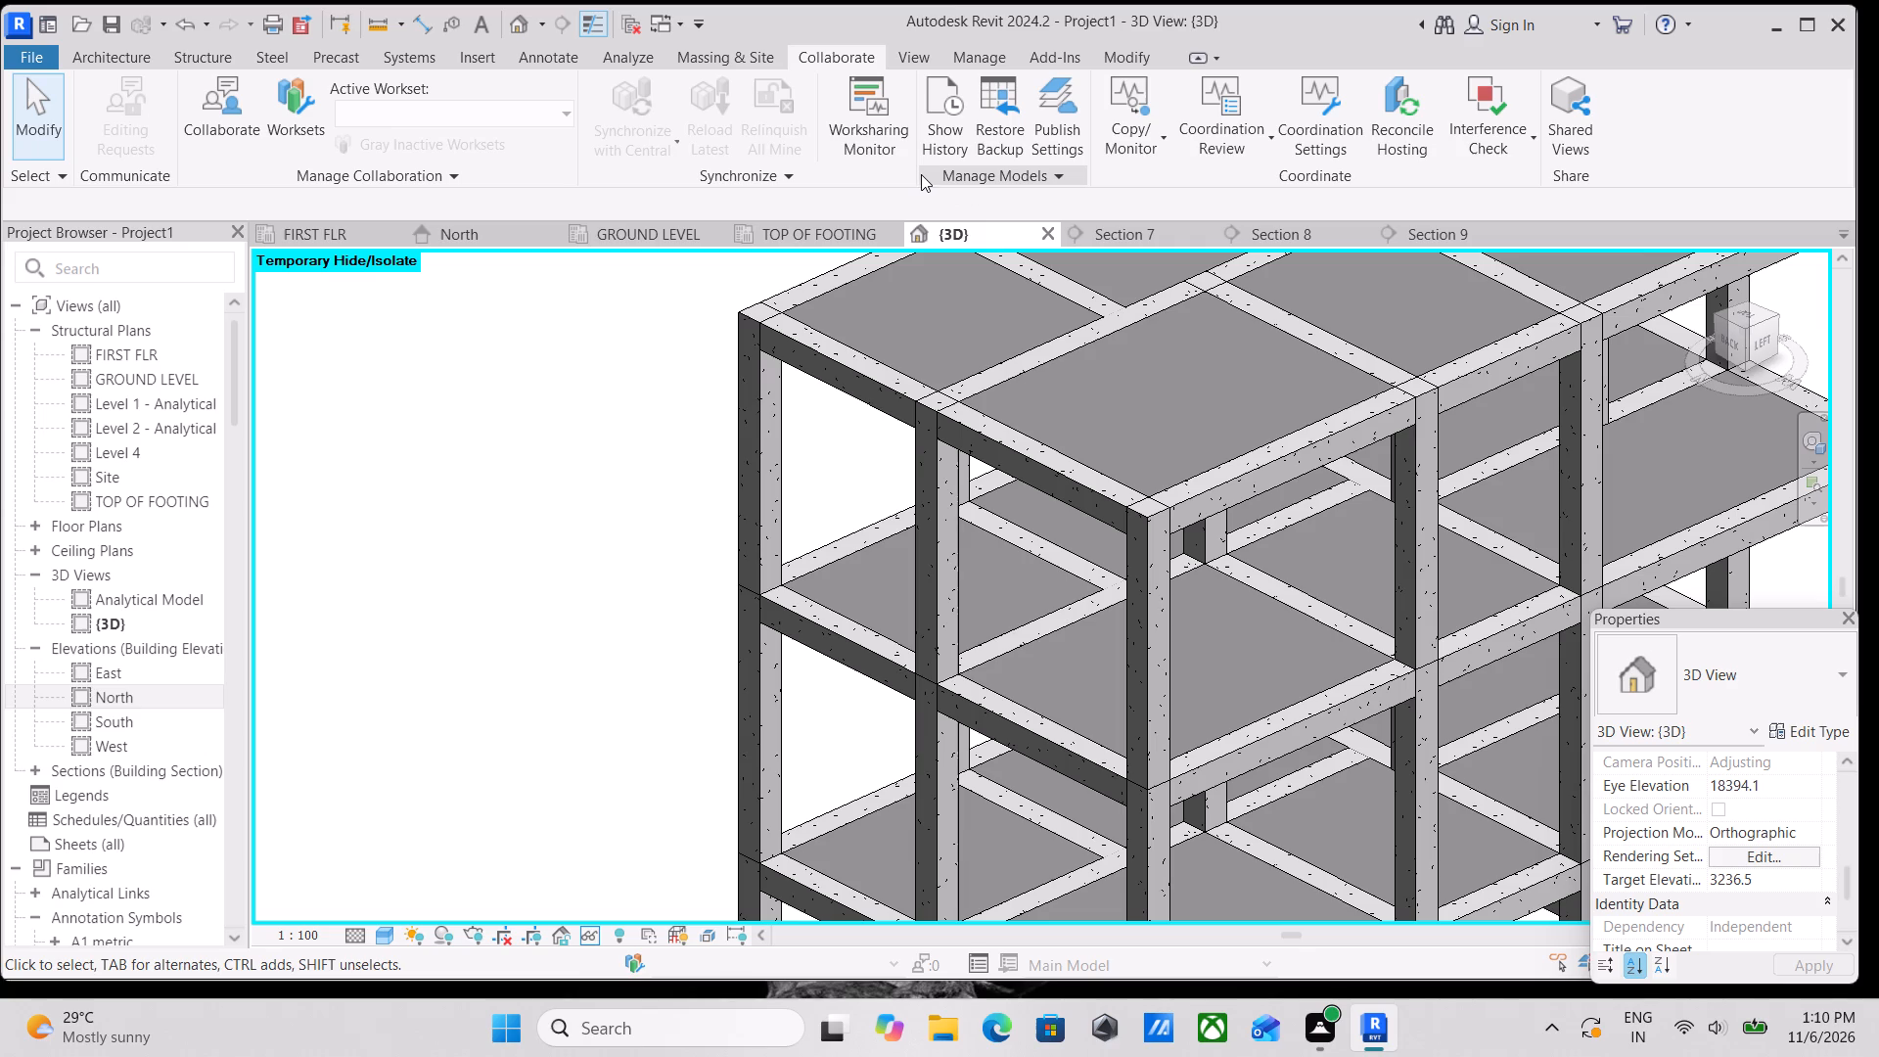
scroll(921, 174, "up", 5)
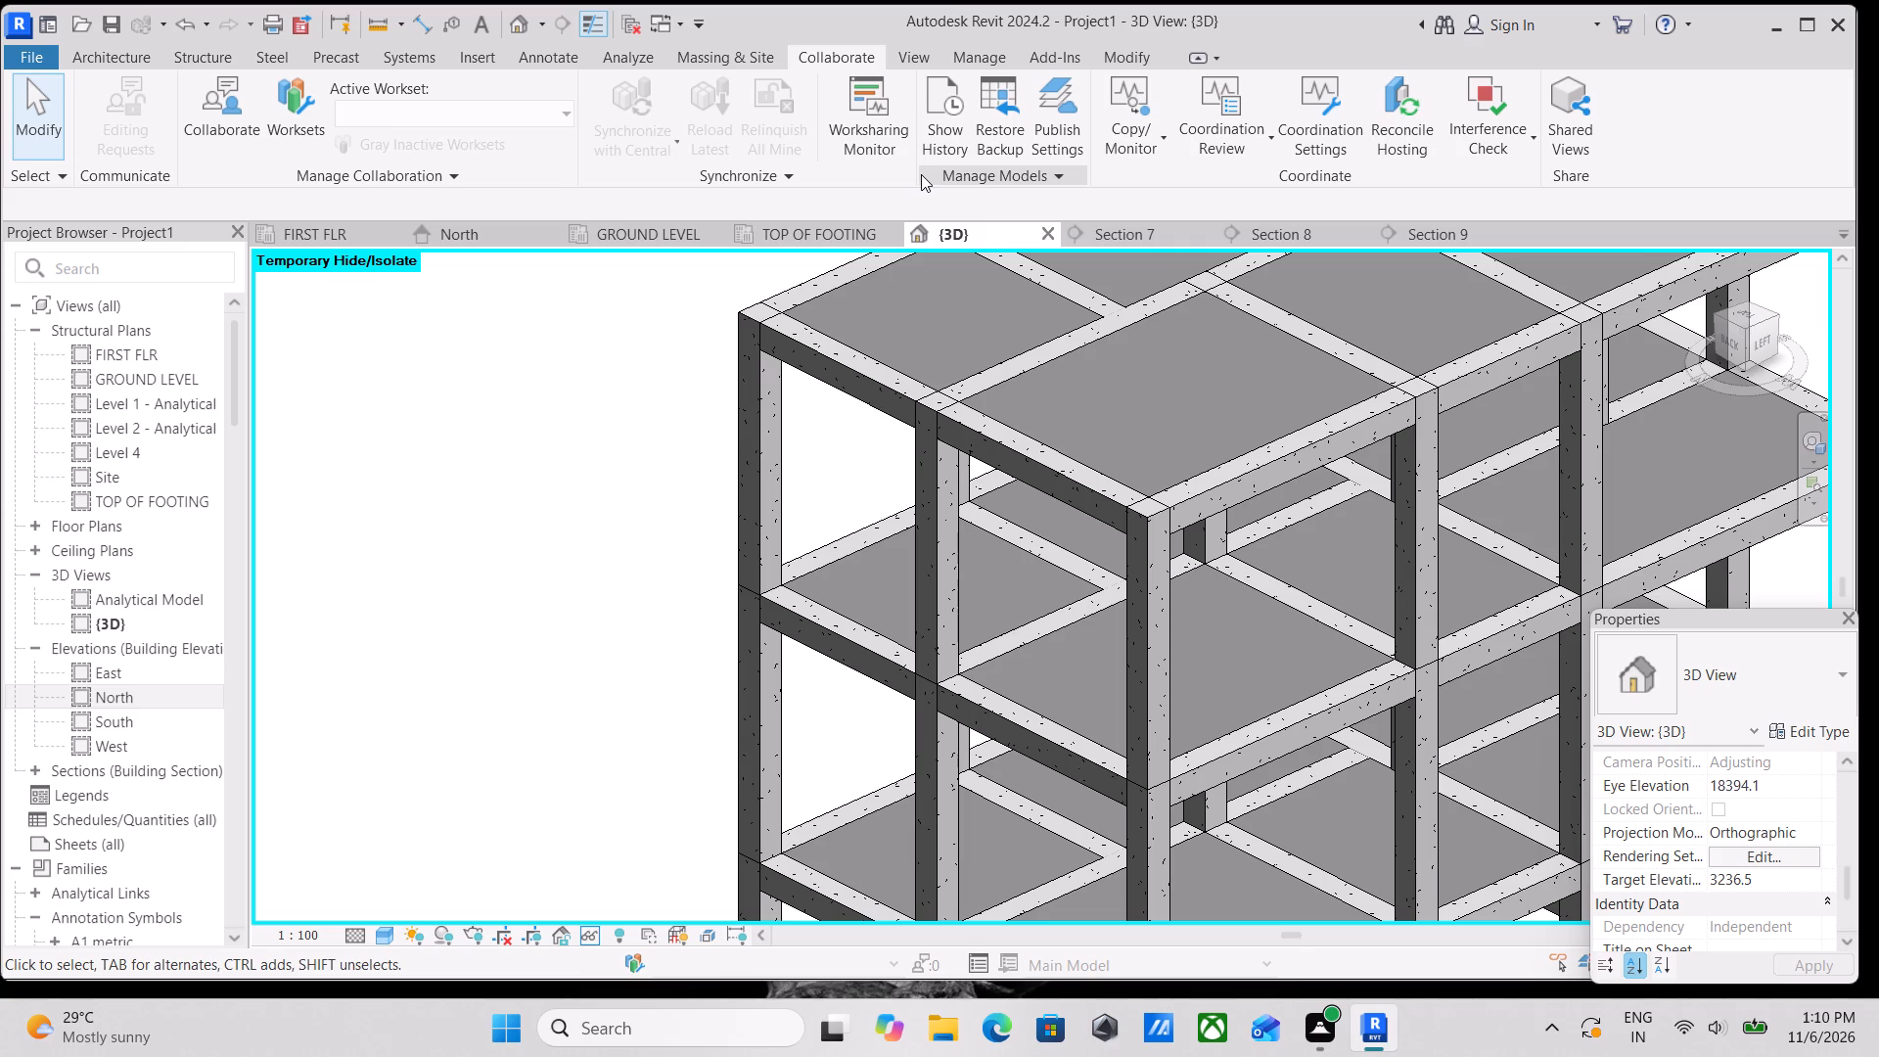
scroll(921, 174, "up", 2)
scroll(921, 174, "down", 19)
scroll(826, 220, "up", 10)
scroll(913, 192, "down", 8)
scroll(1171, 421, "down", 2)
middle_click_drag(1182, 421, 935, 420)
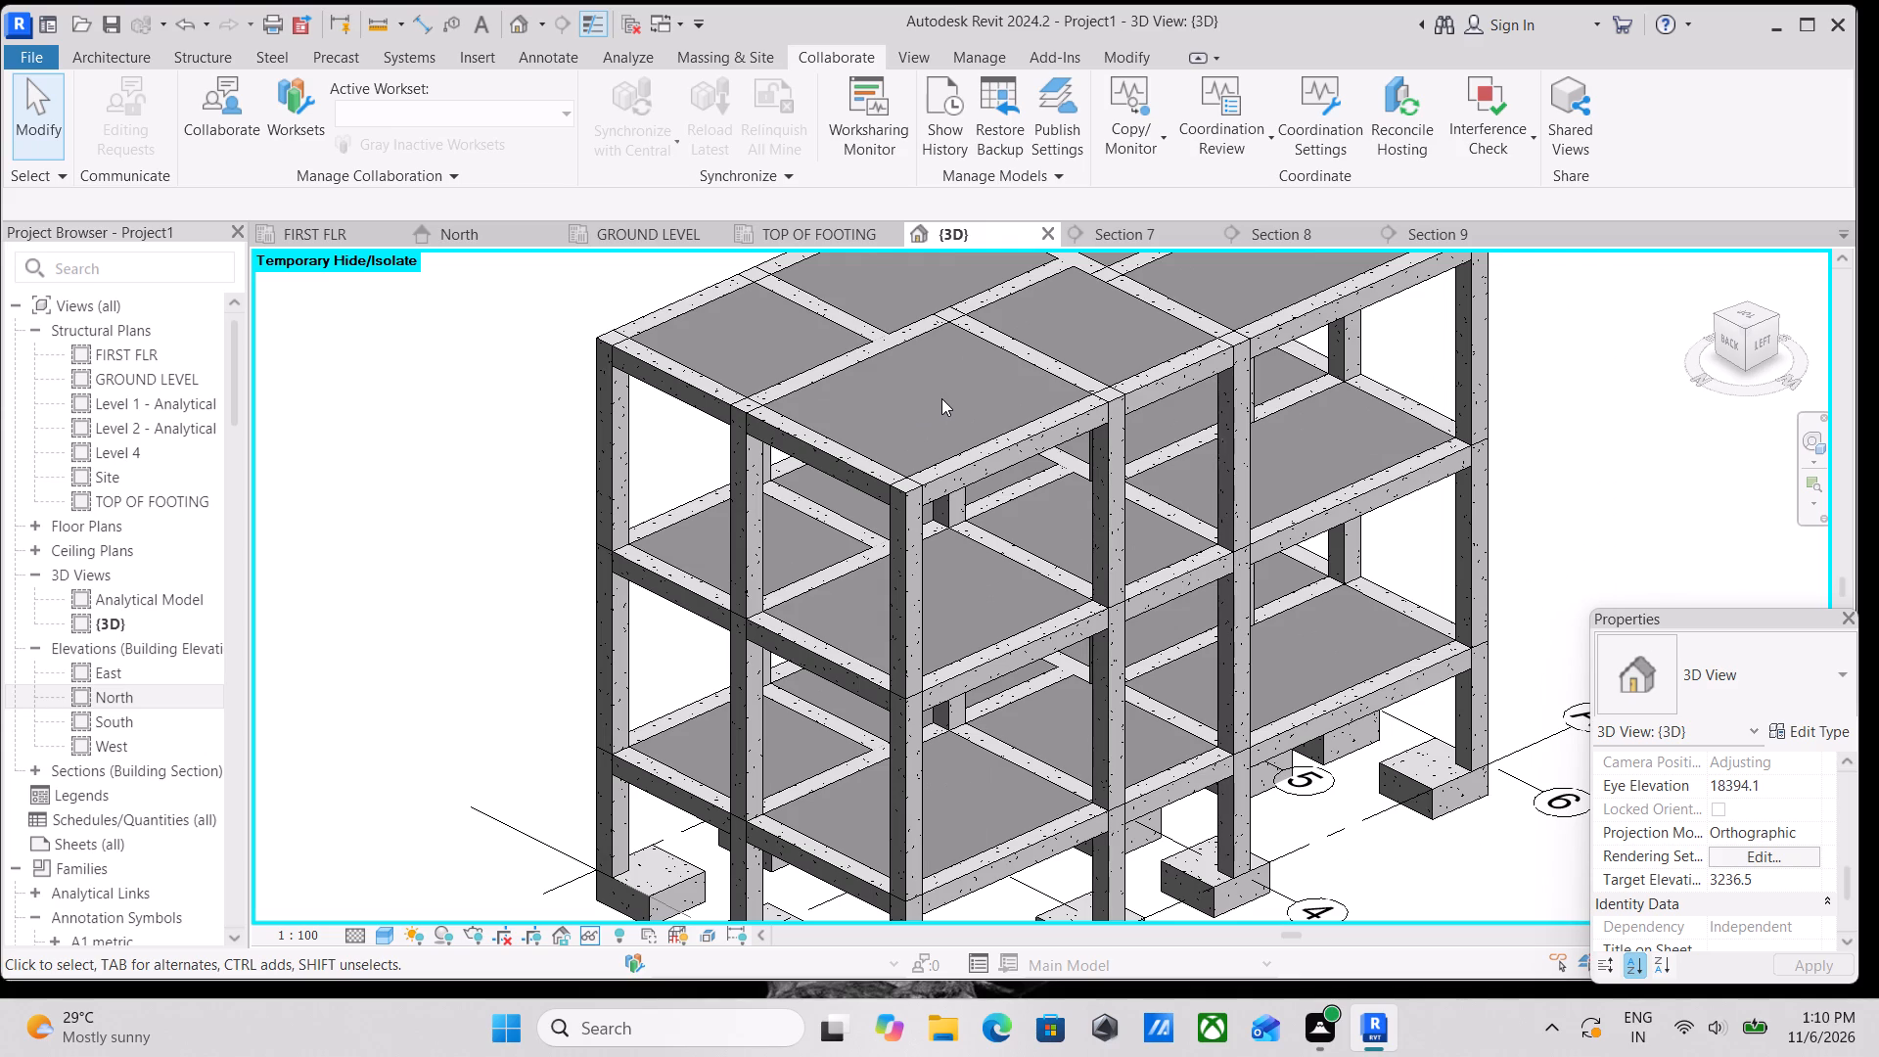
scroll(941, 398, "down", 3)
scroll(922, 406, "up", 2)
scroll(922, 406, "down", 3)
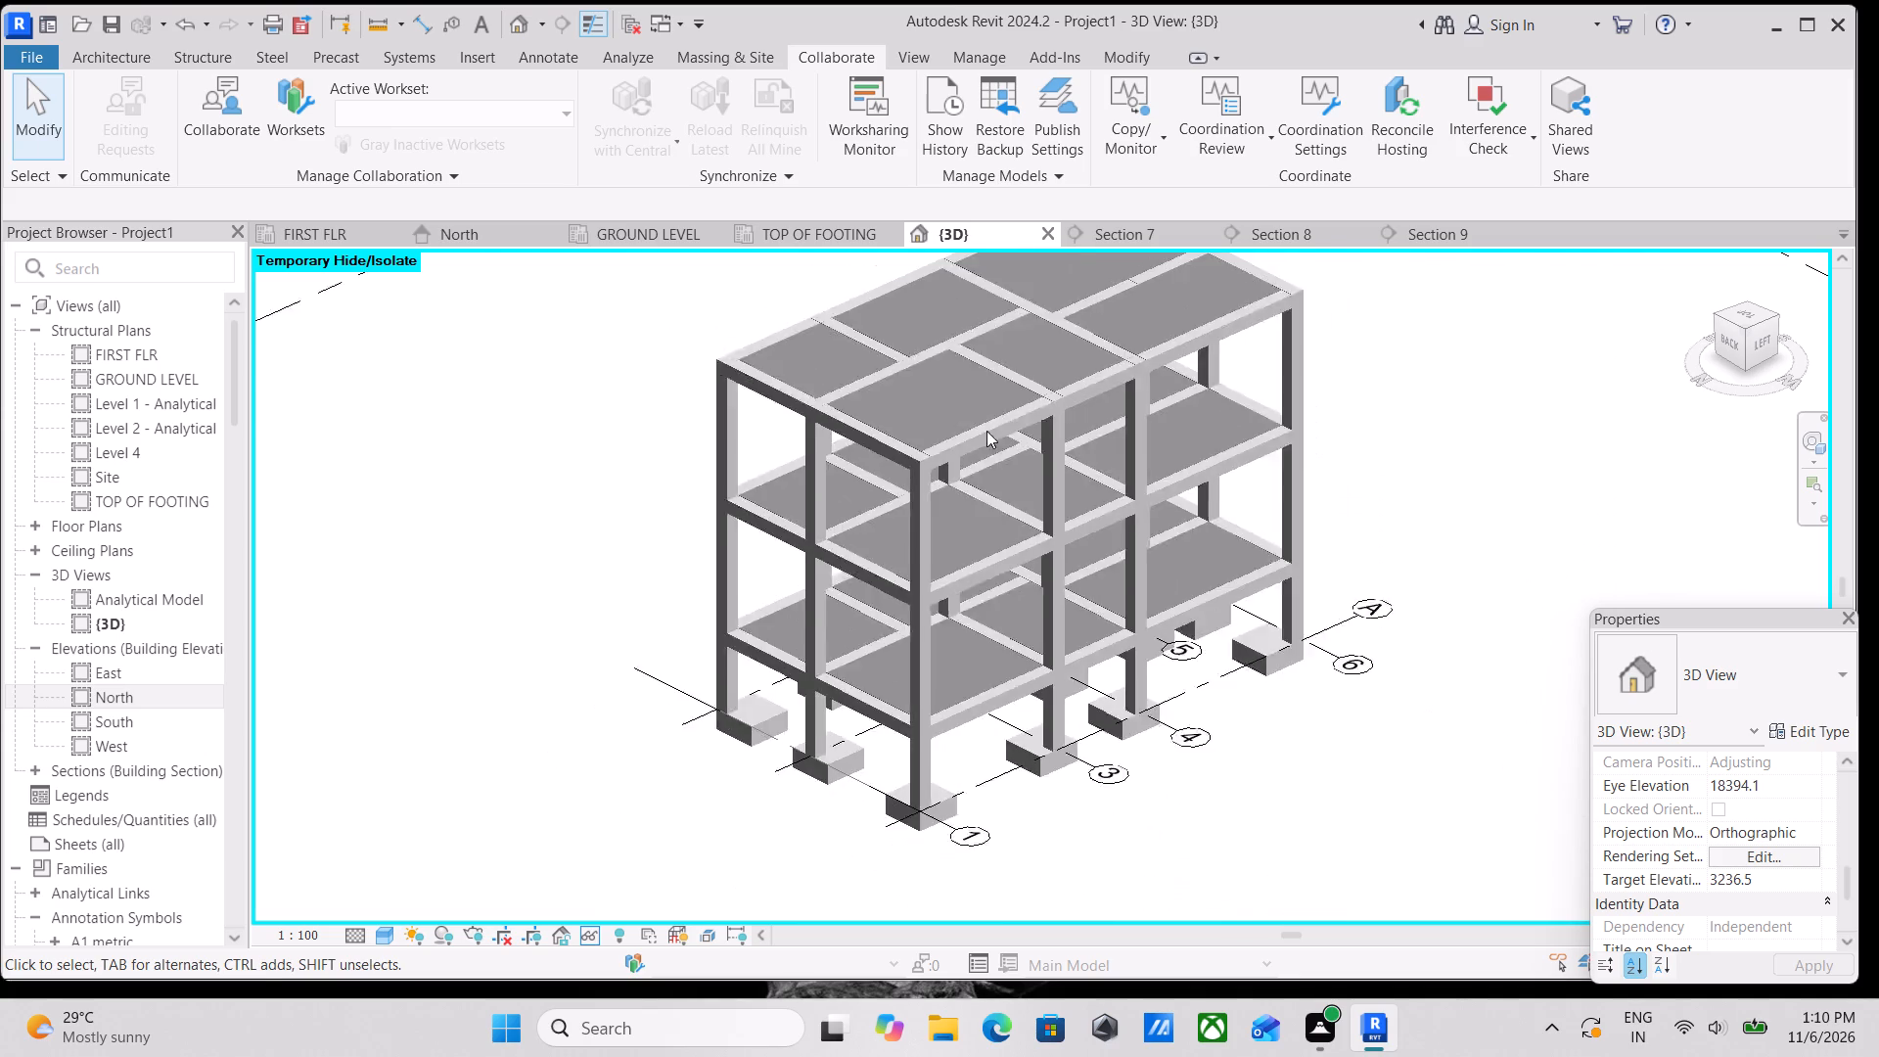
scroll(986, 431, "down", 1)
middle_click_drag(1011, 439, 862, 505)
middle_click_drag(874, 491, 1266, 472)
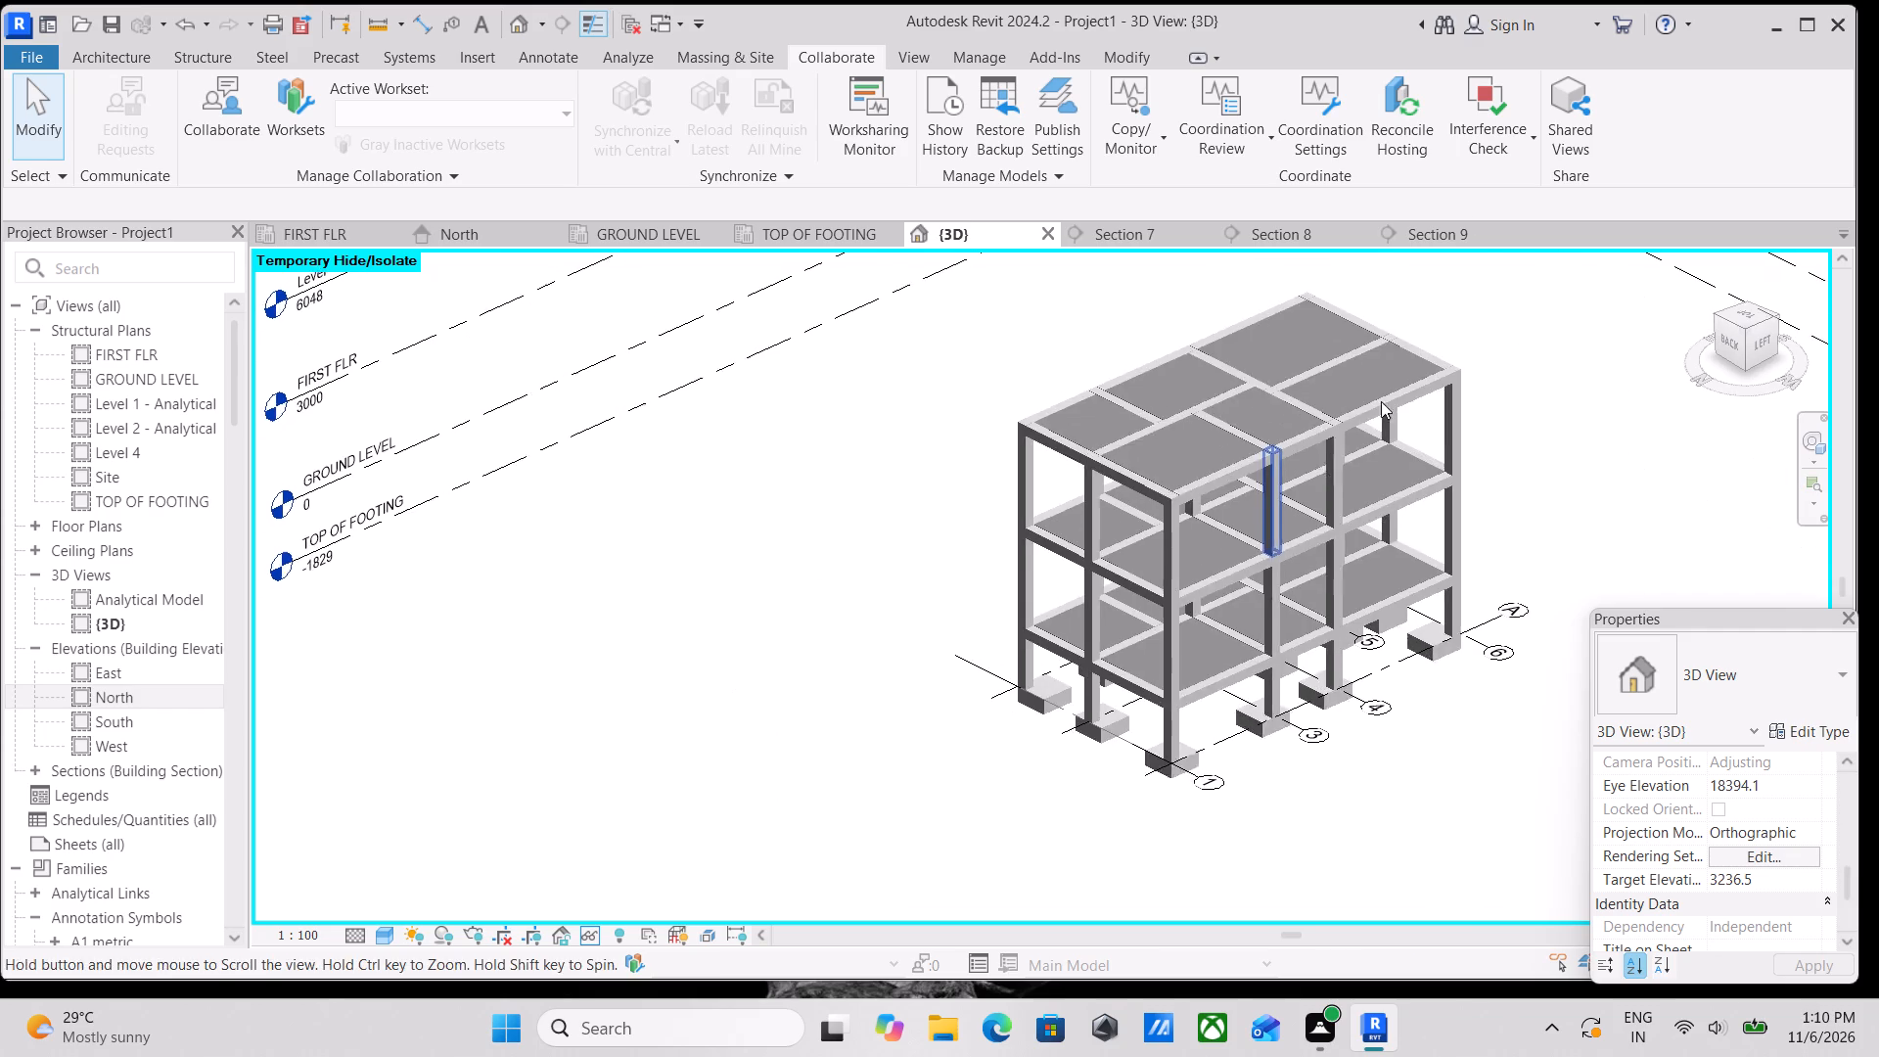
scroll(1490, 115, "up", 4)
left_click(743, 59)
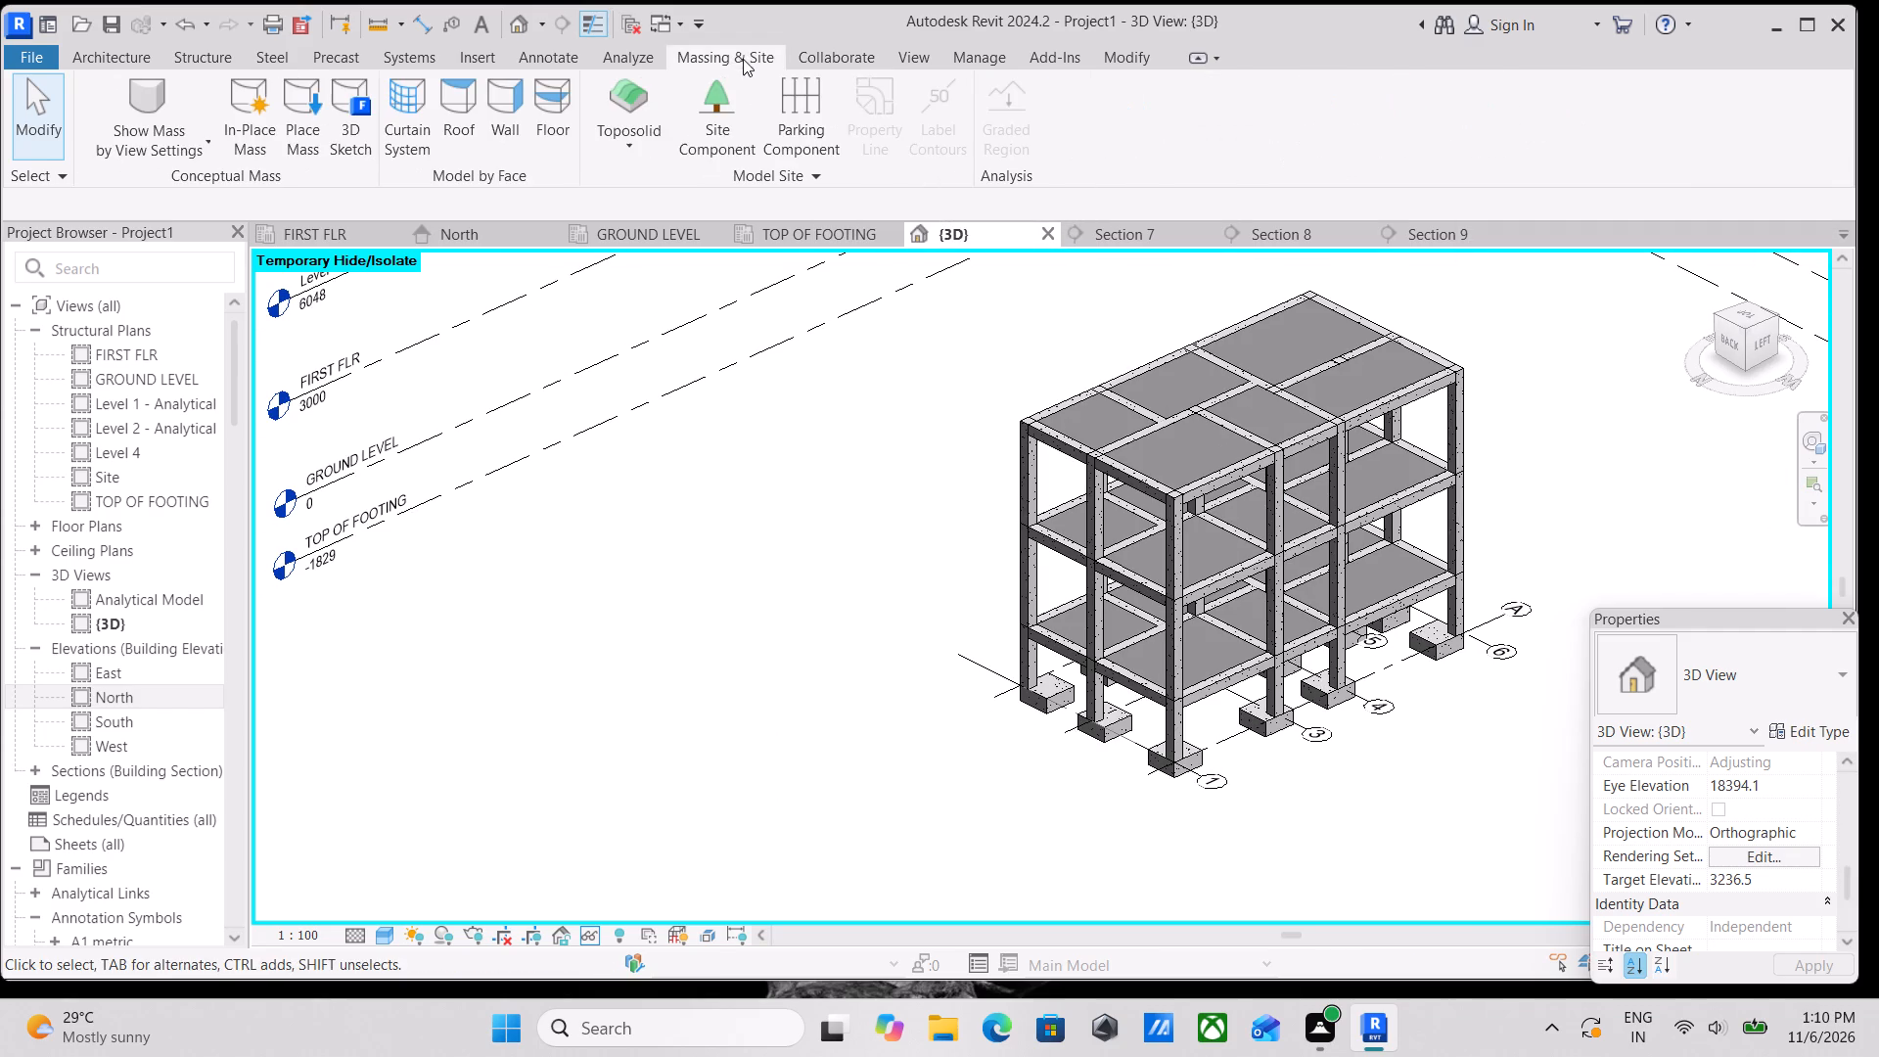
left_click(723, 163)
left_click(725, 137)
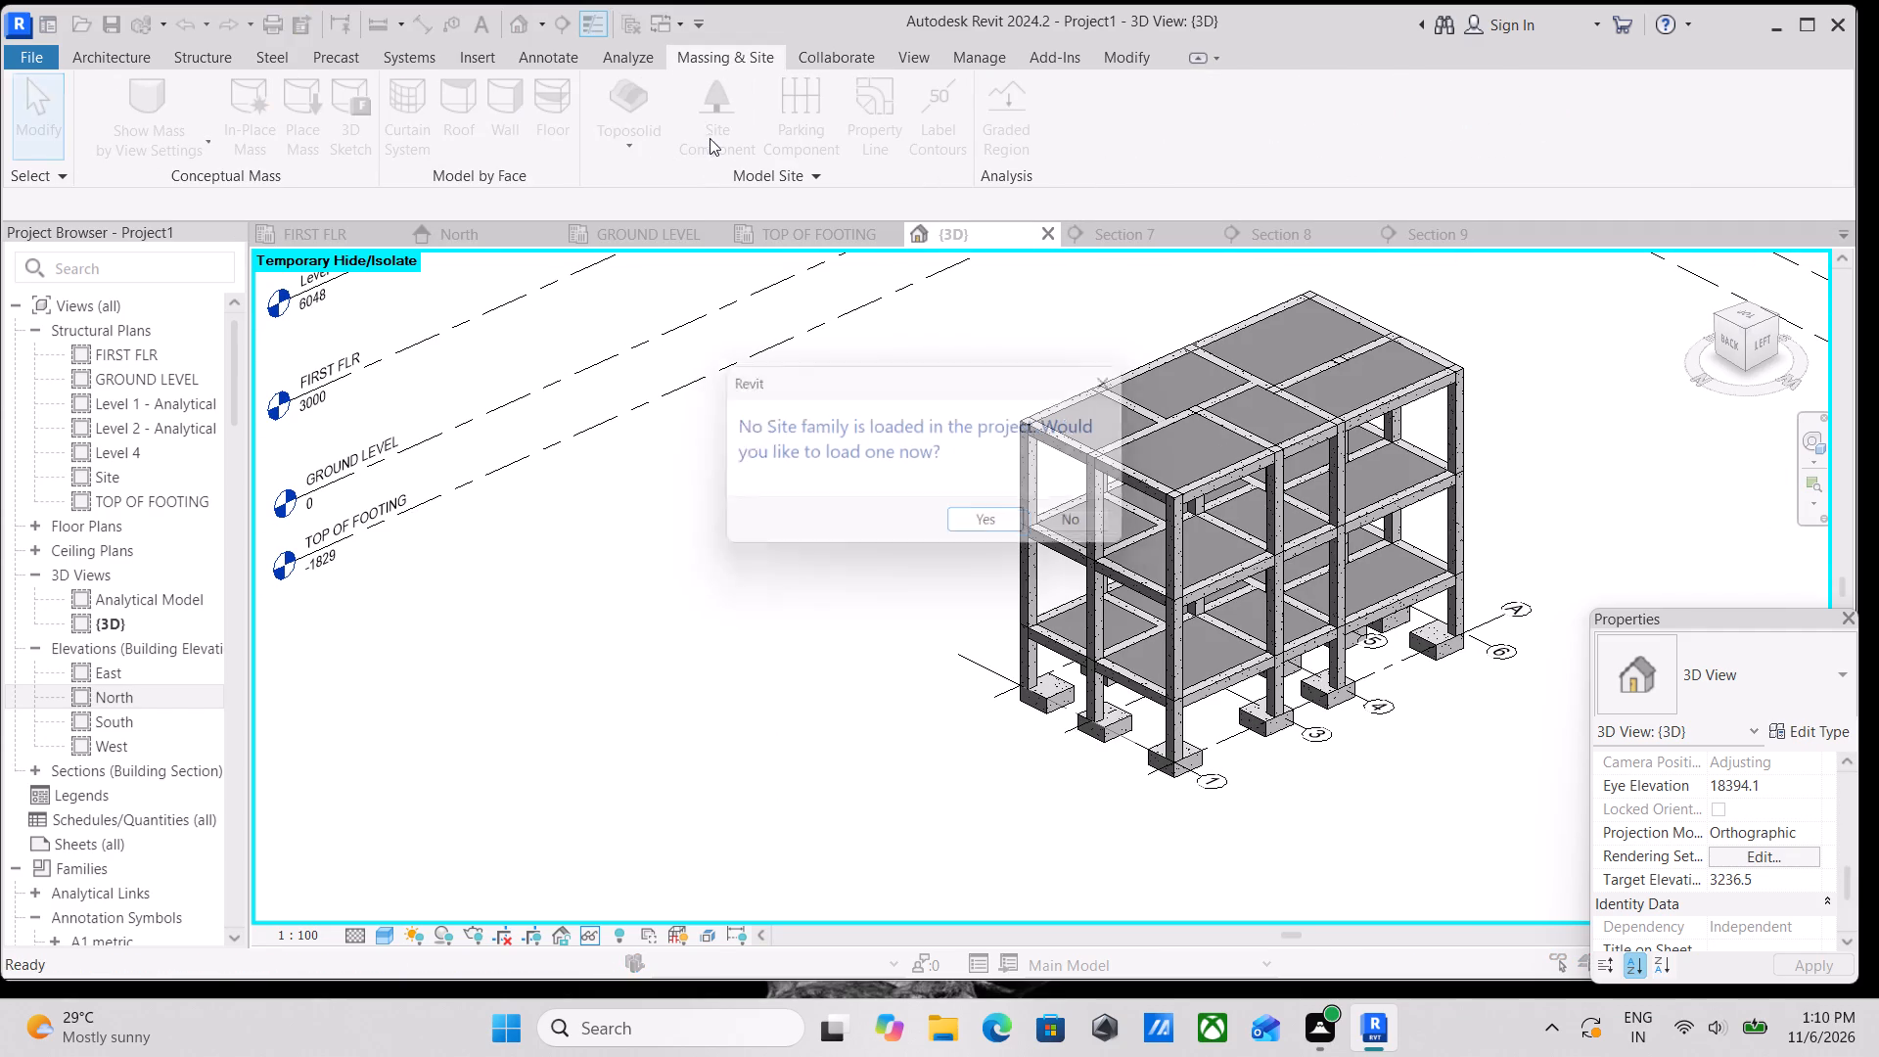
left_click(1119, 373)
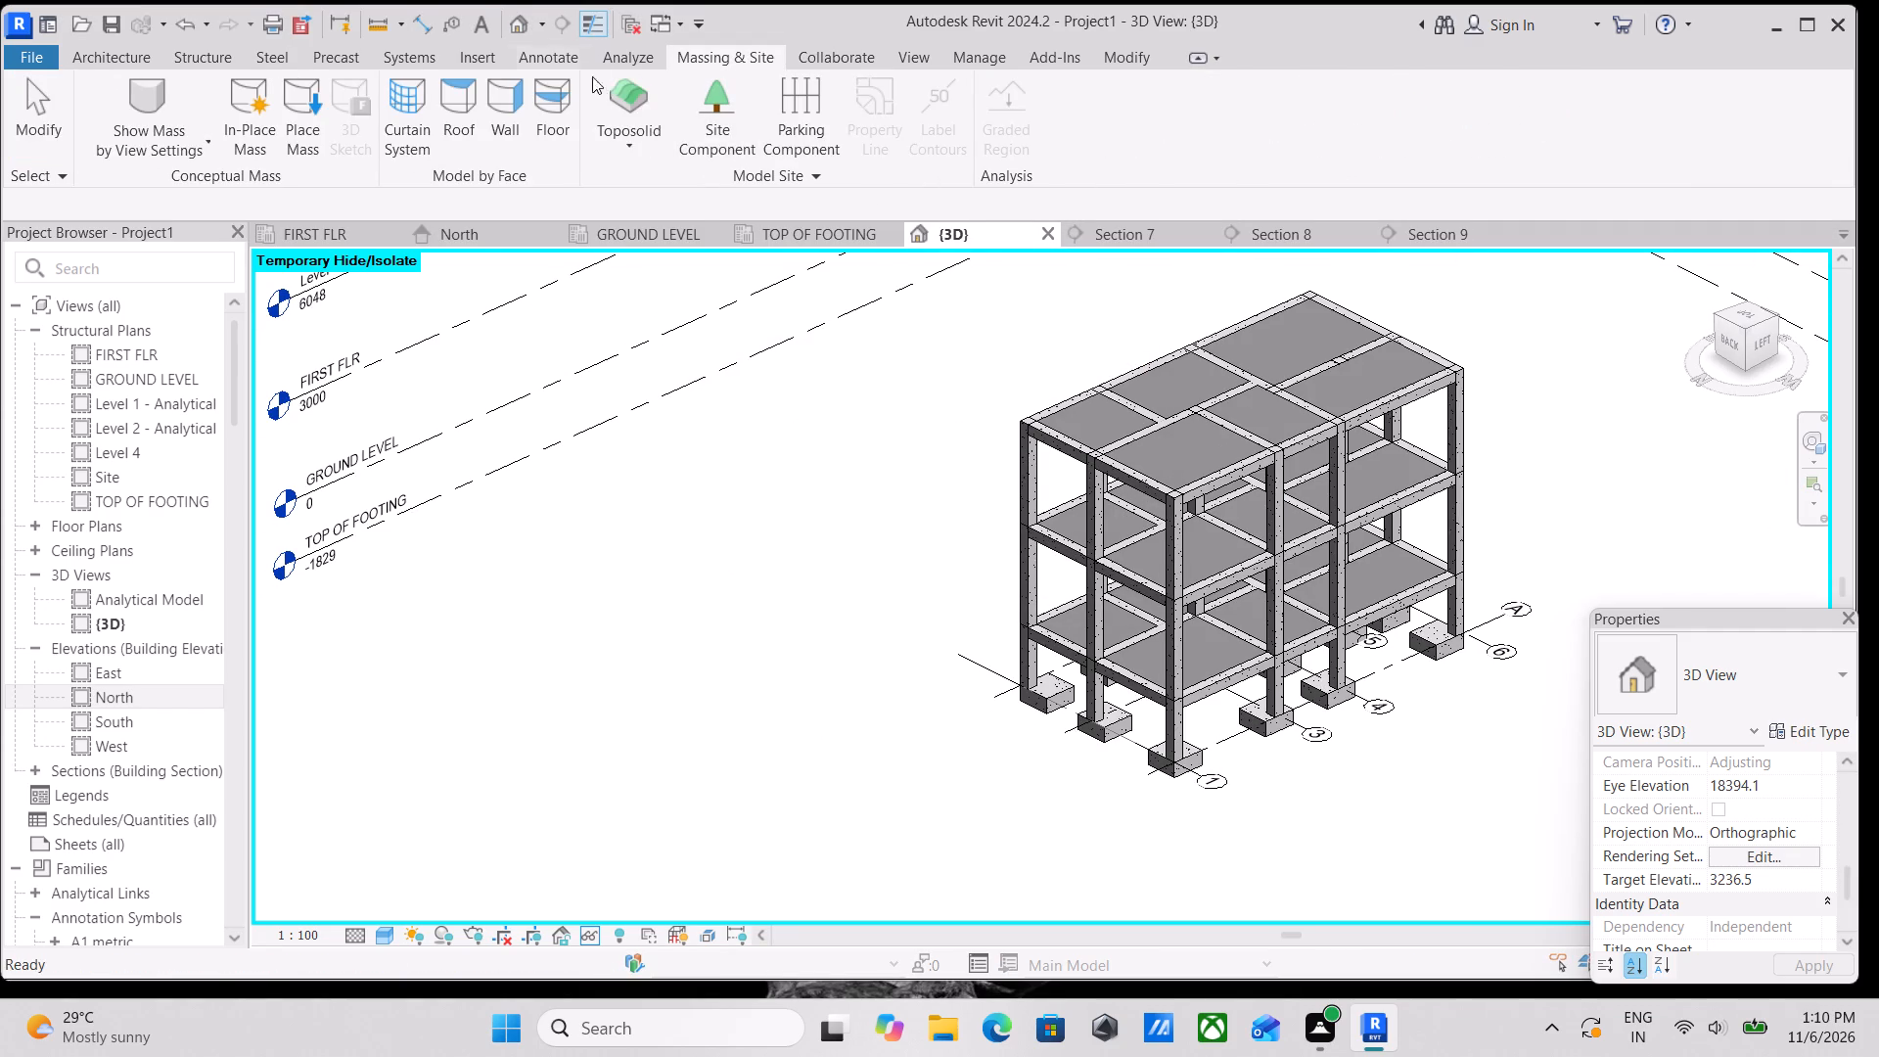
Create a Toposolid 1 from a rectangular boundary around the whole frame, with its grid A side edge about 5020 mm beyond the frame.
left_click(640, 155)
left_click(631, 198)
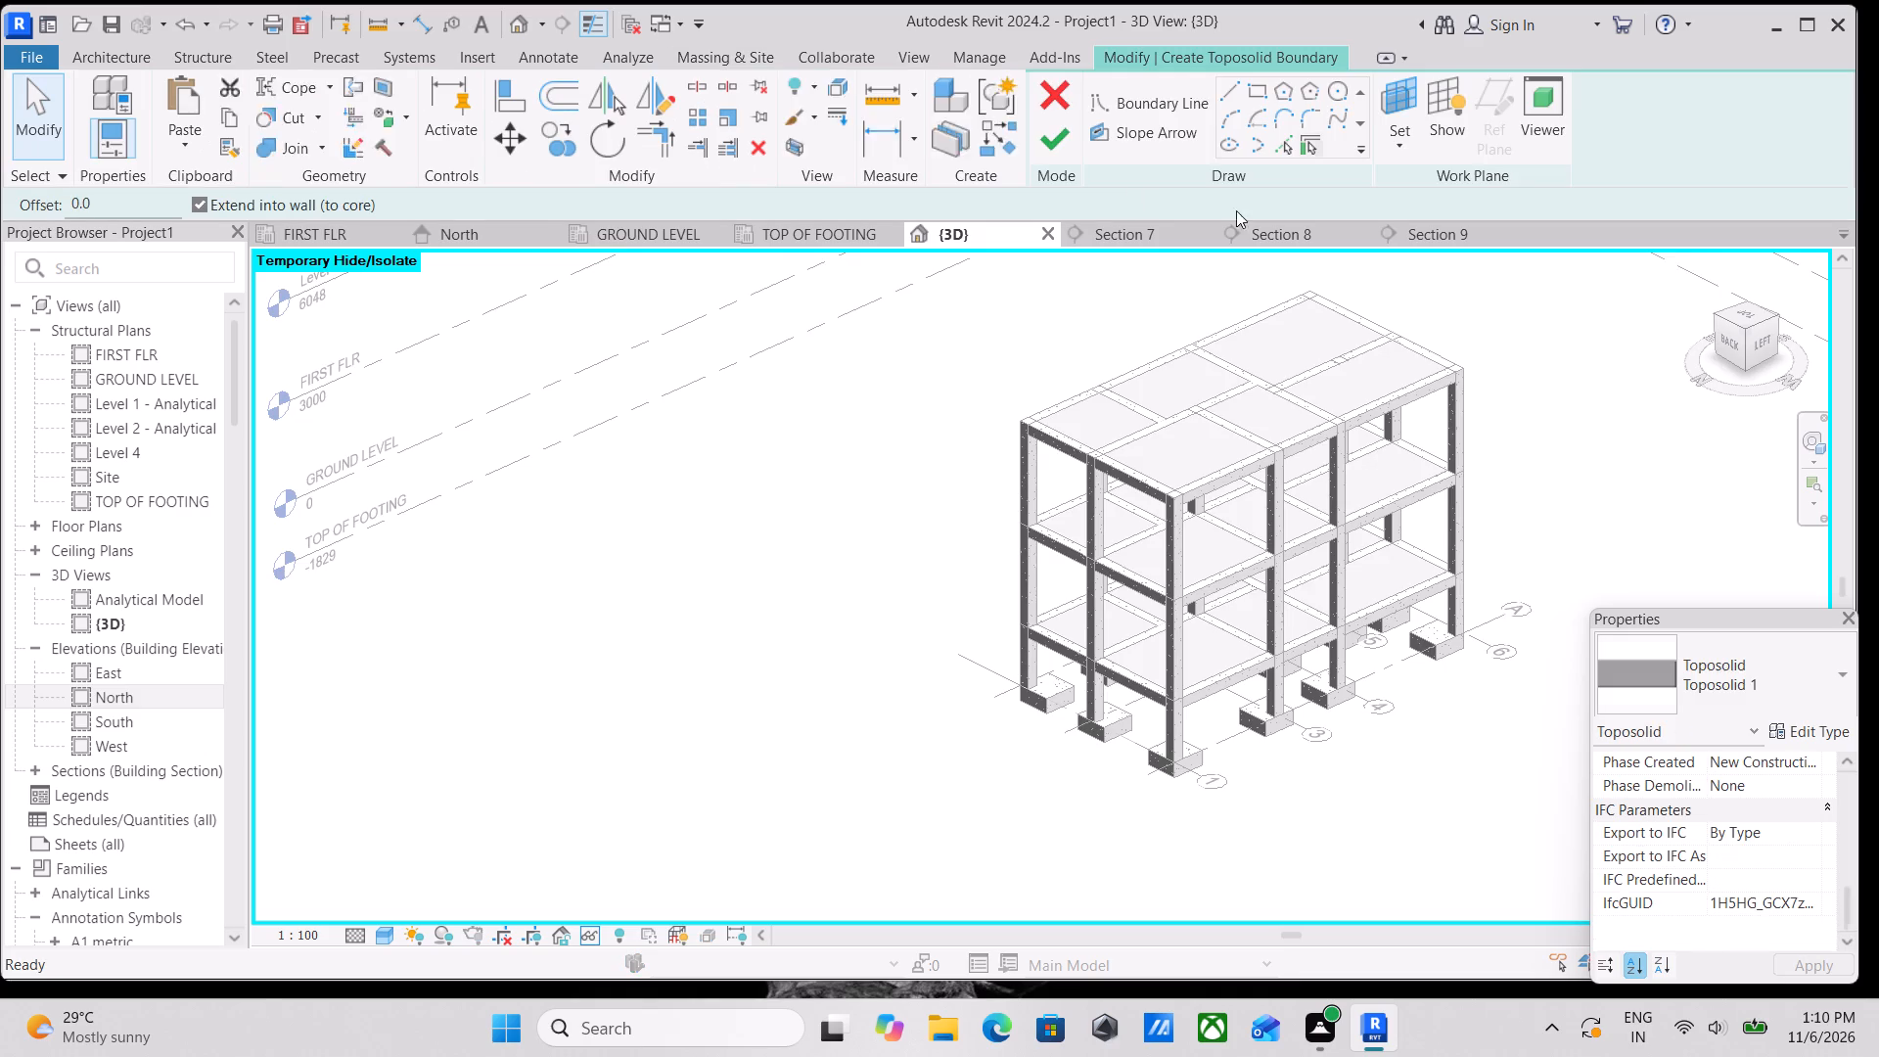
left_click(1757, 311)
scroll(1114, 440, "up", 4)
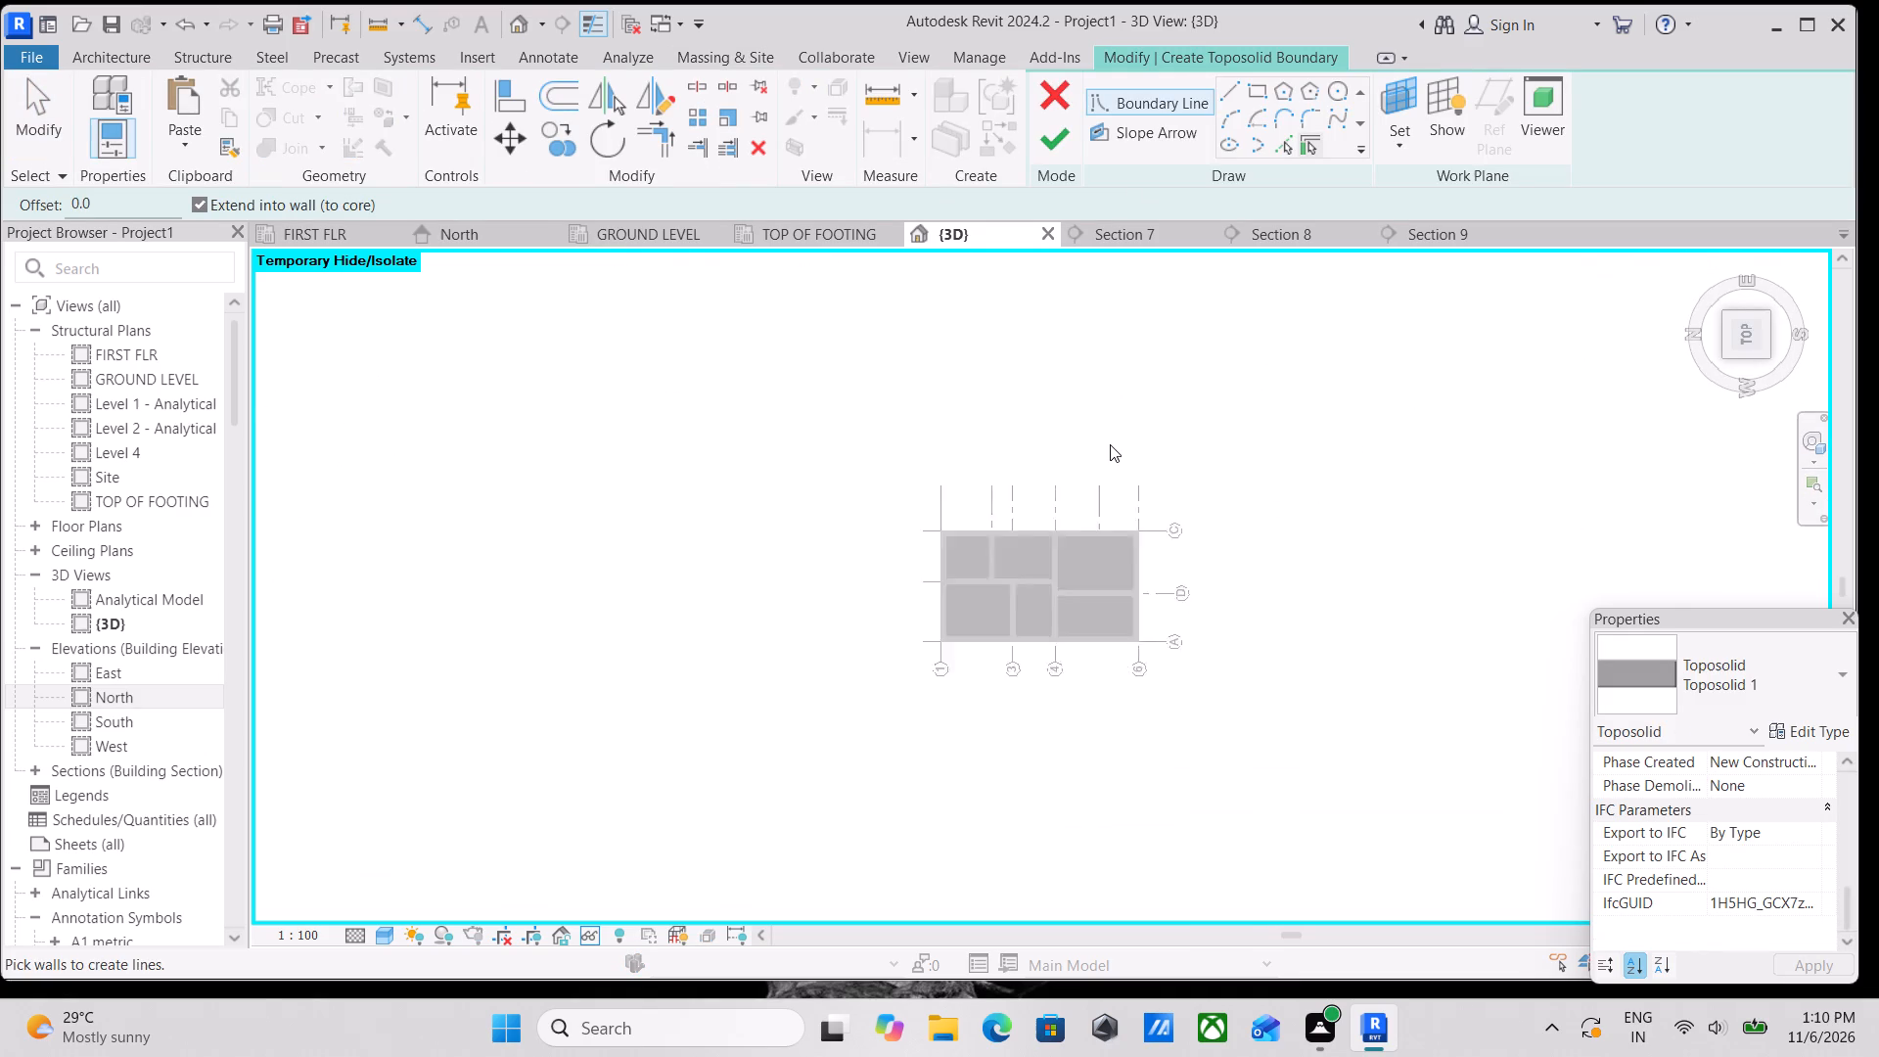
scroll(1110, 444, "up", 2)
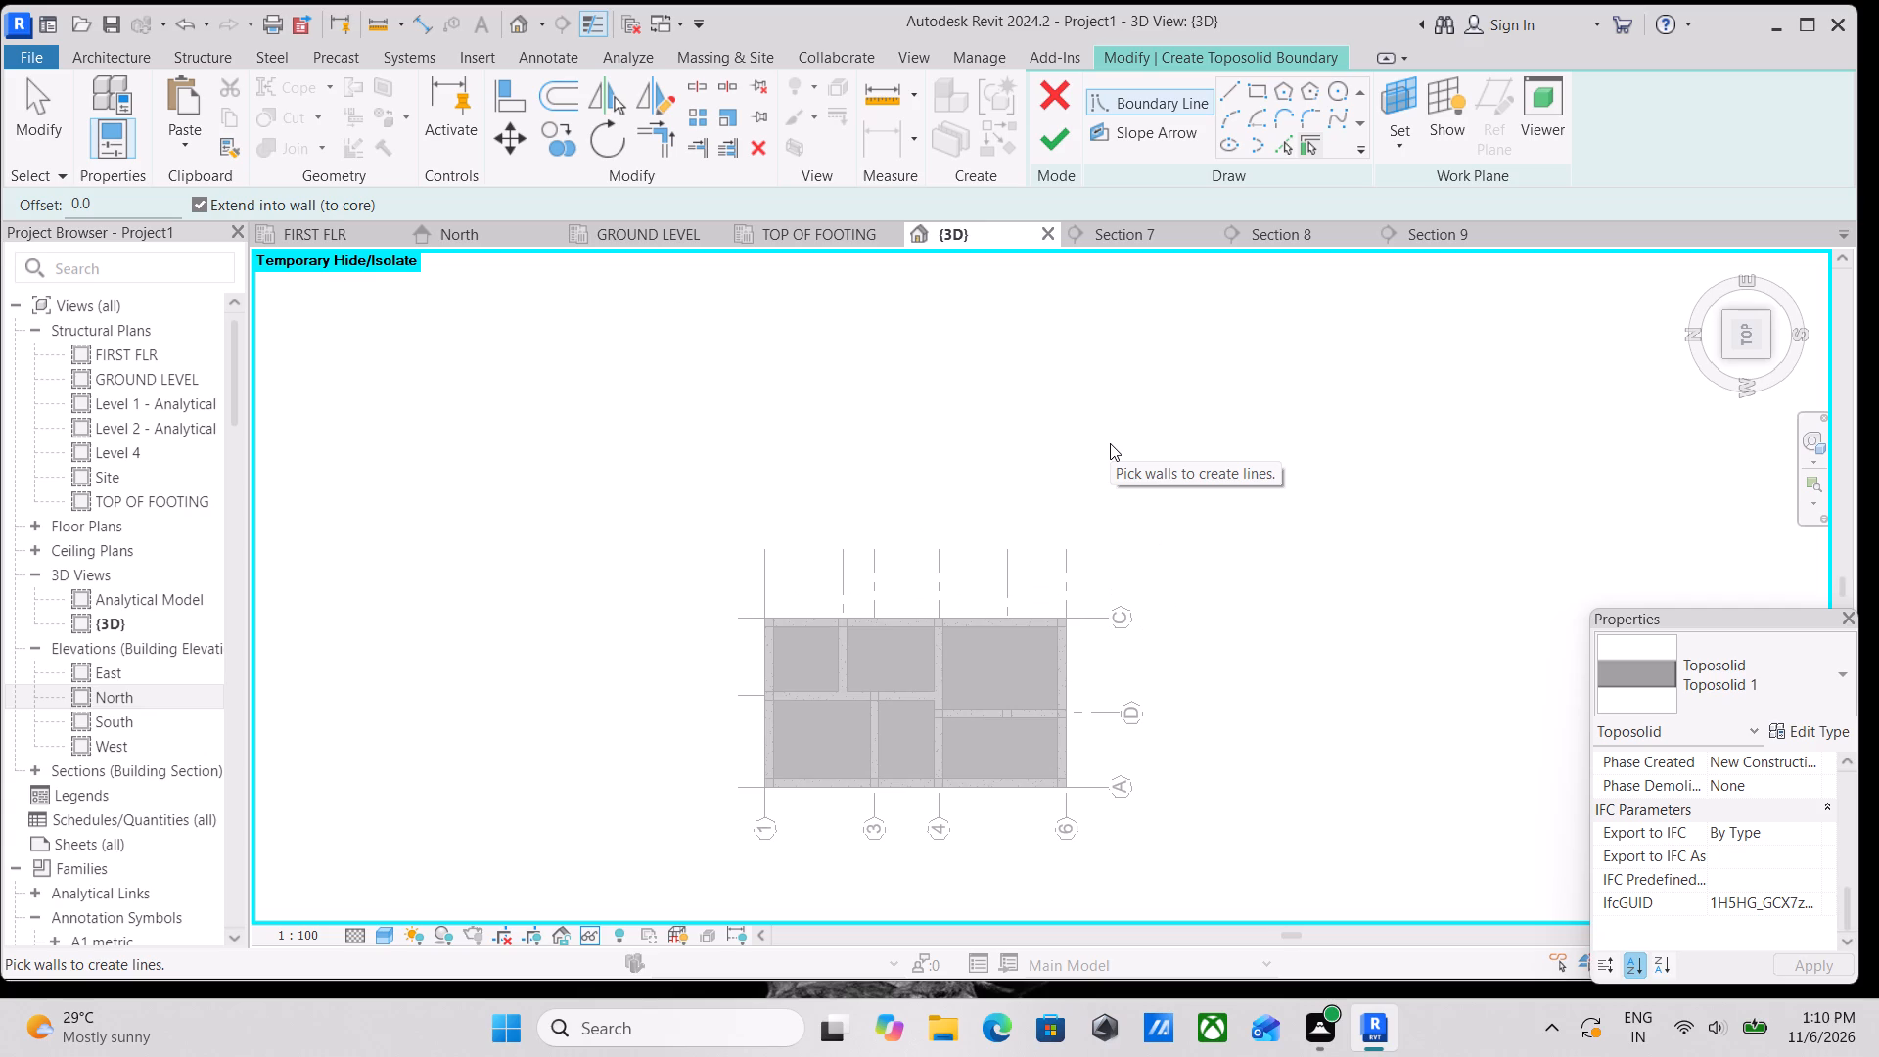
scroll(938, 469, "up", 1)
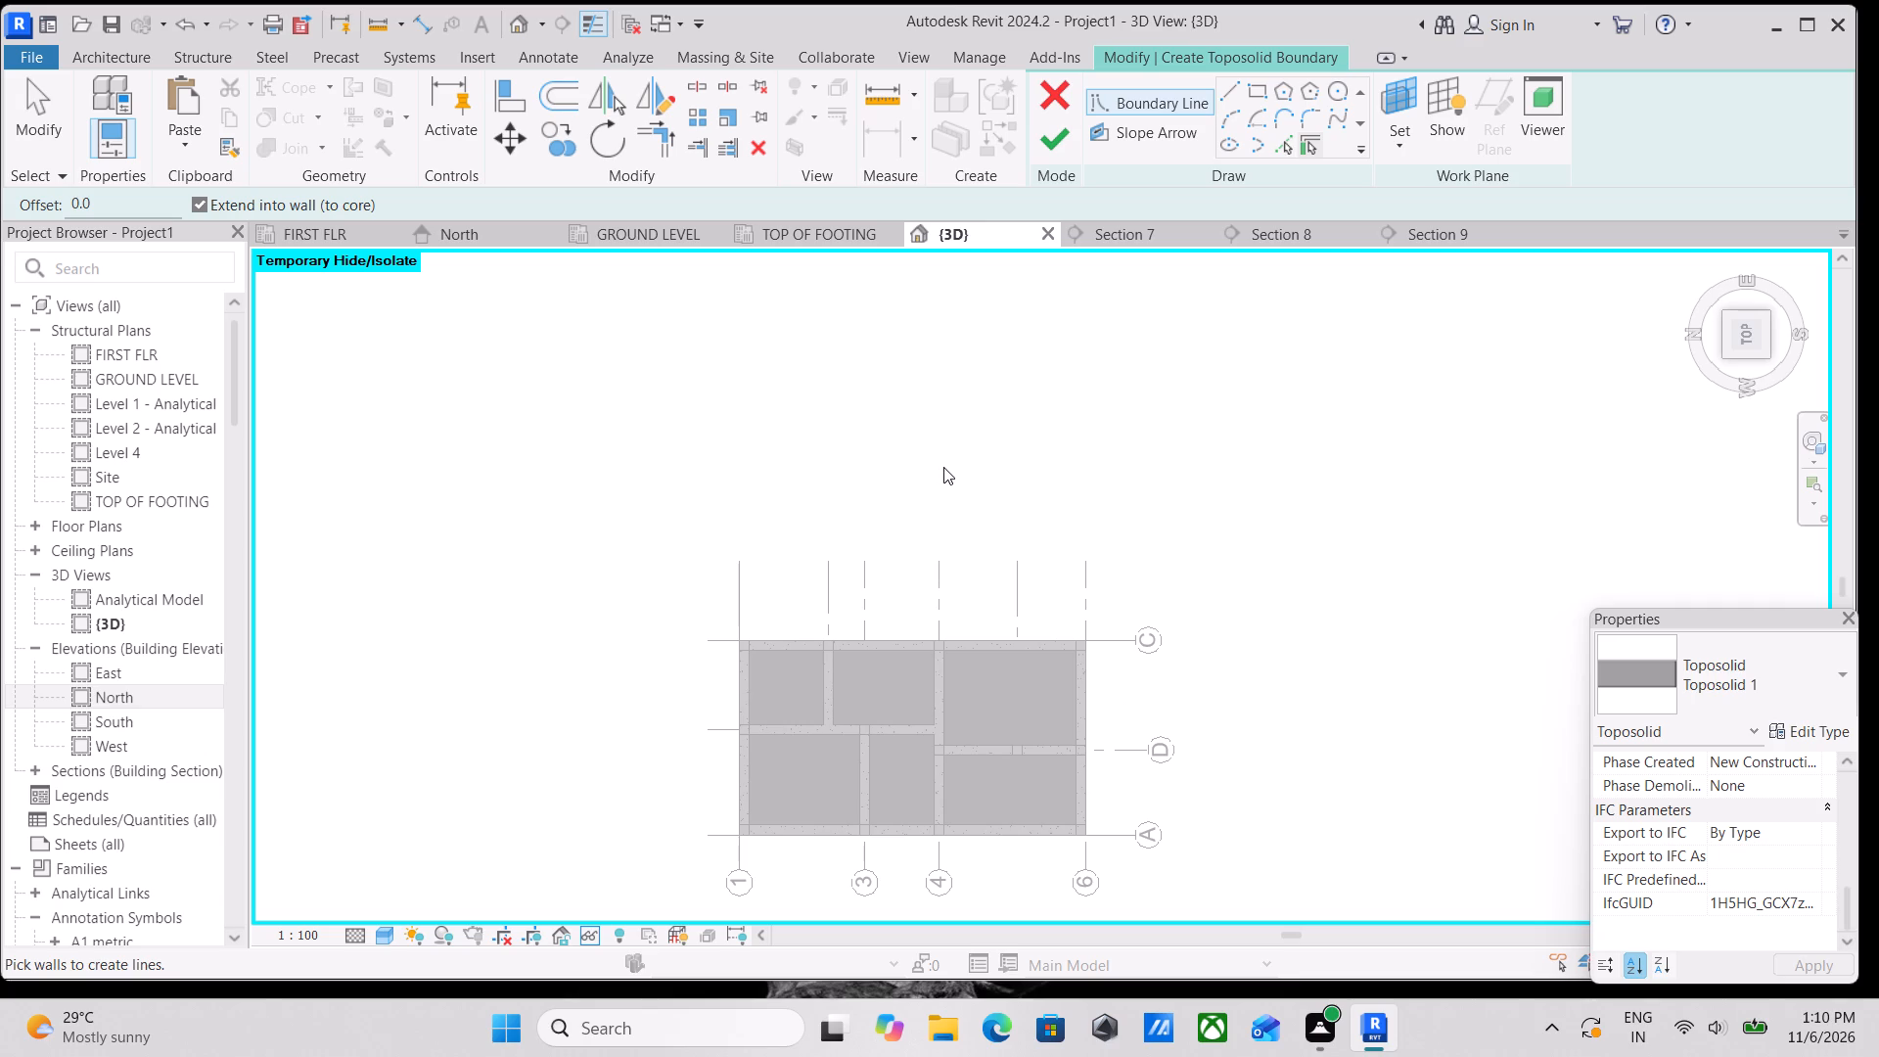
scroll(939, 466, "up", 3)
scroll(863, 450, "down", 3)
middle_click_drag(868, 447, 964, 357)
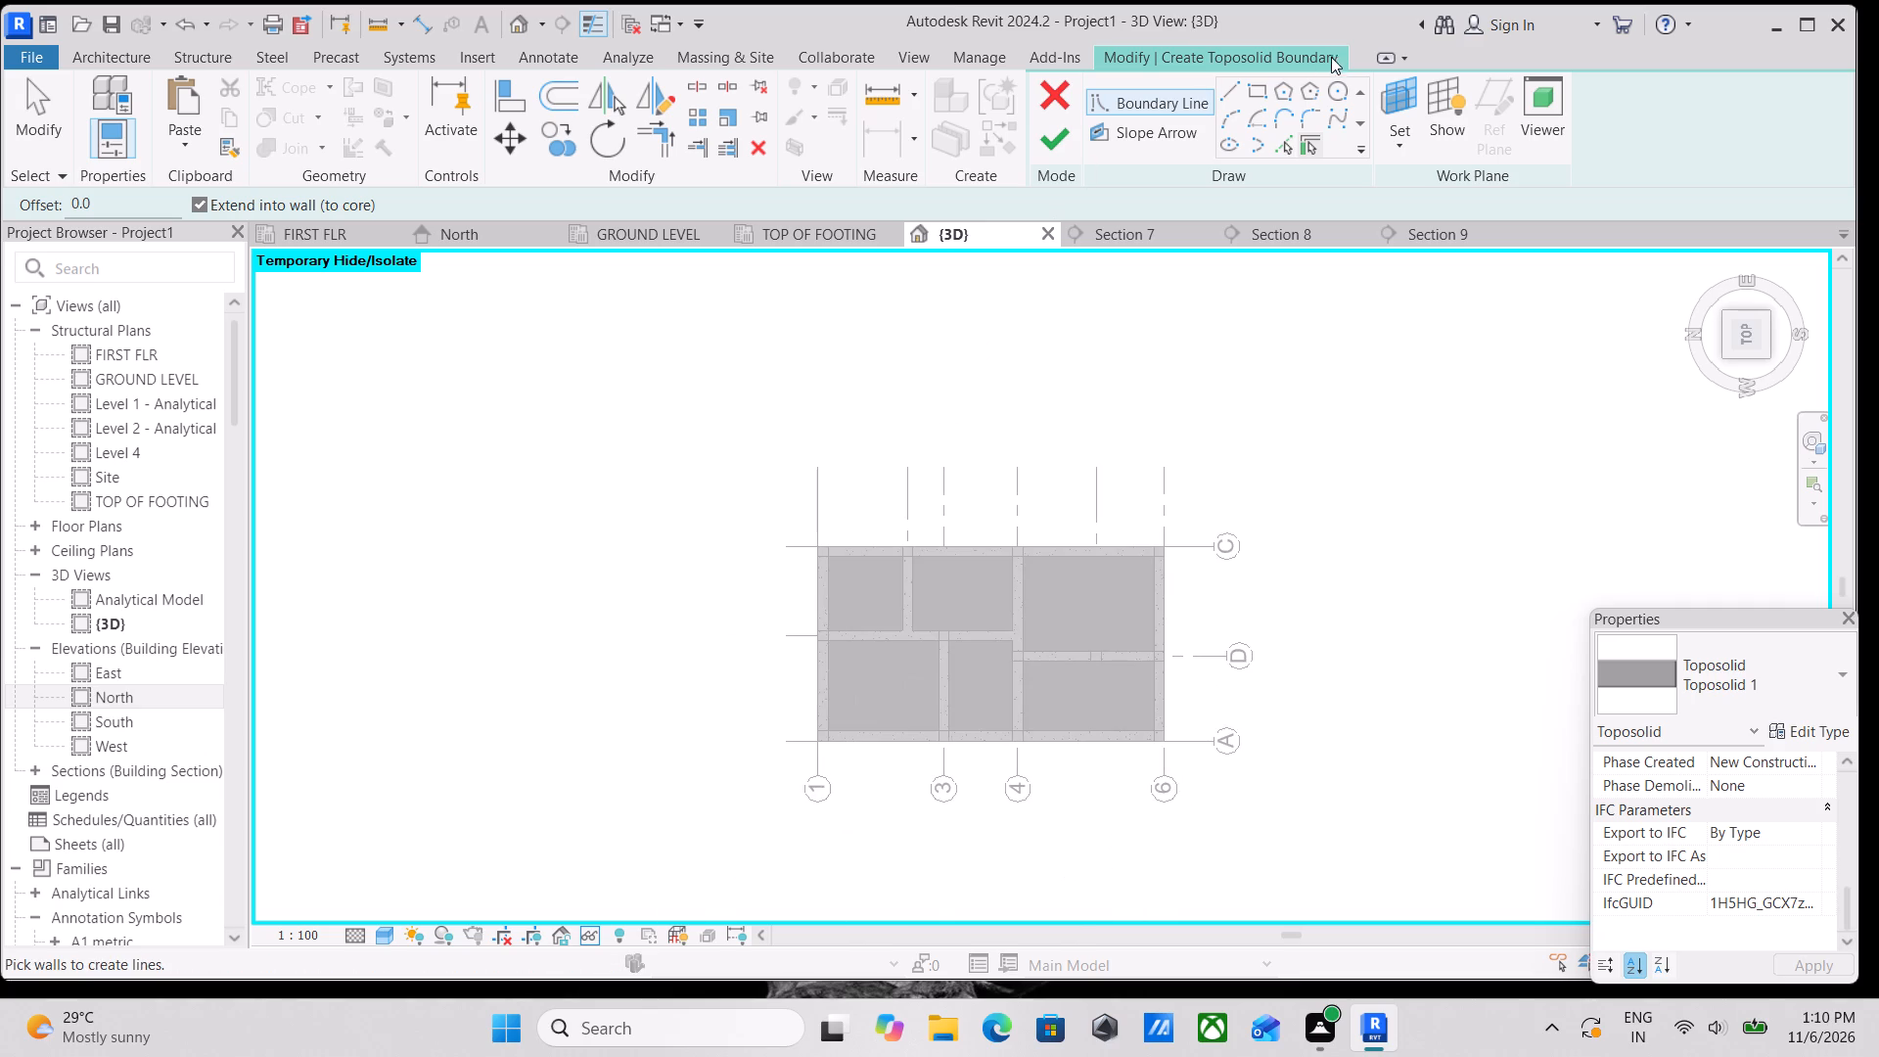
left_click(1256, 95)
middle_click_drag(912, 502, 961, 426)
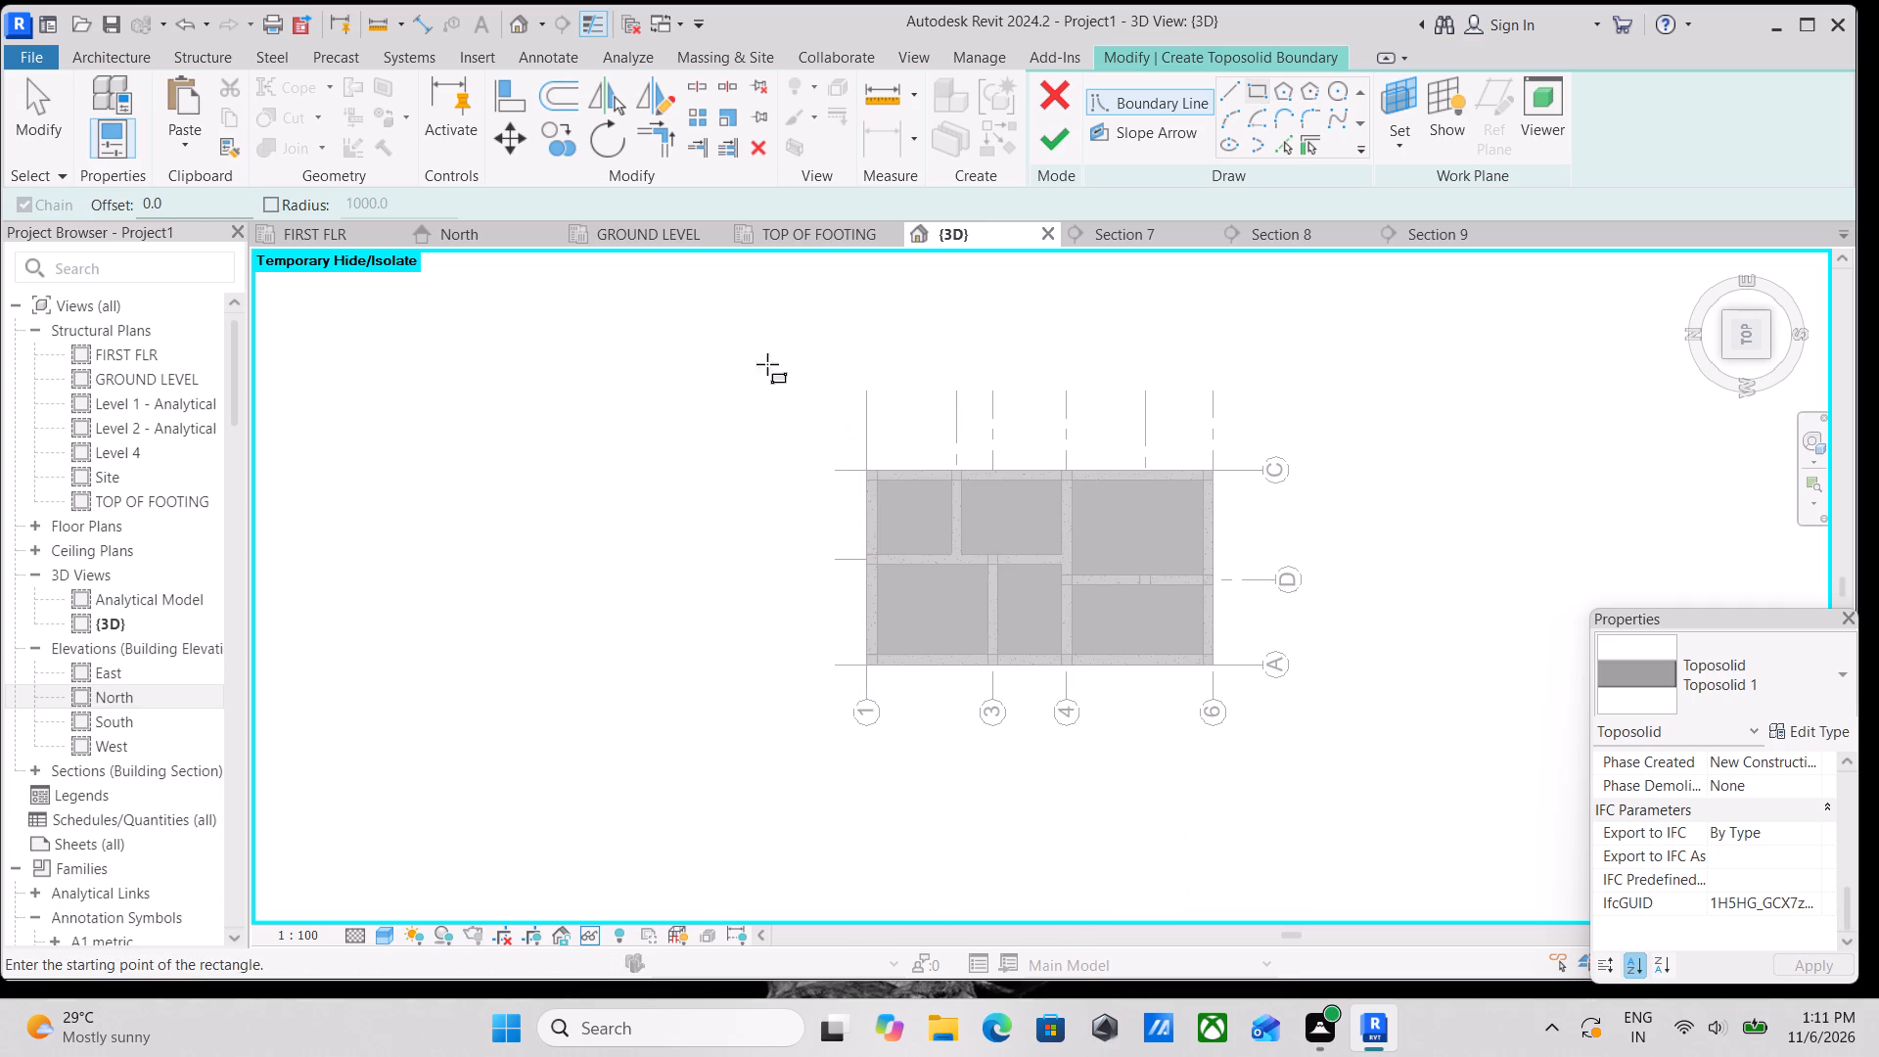
left_click(744, 348)
middle_click_drag(1279, 782, 1260, 647)
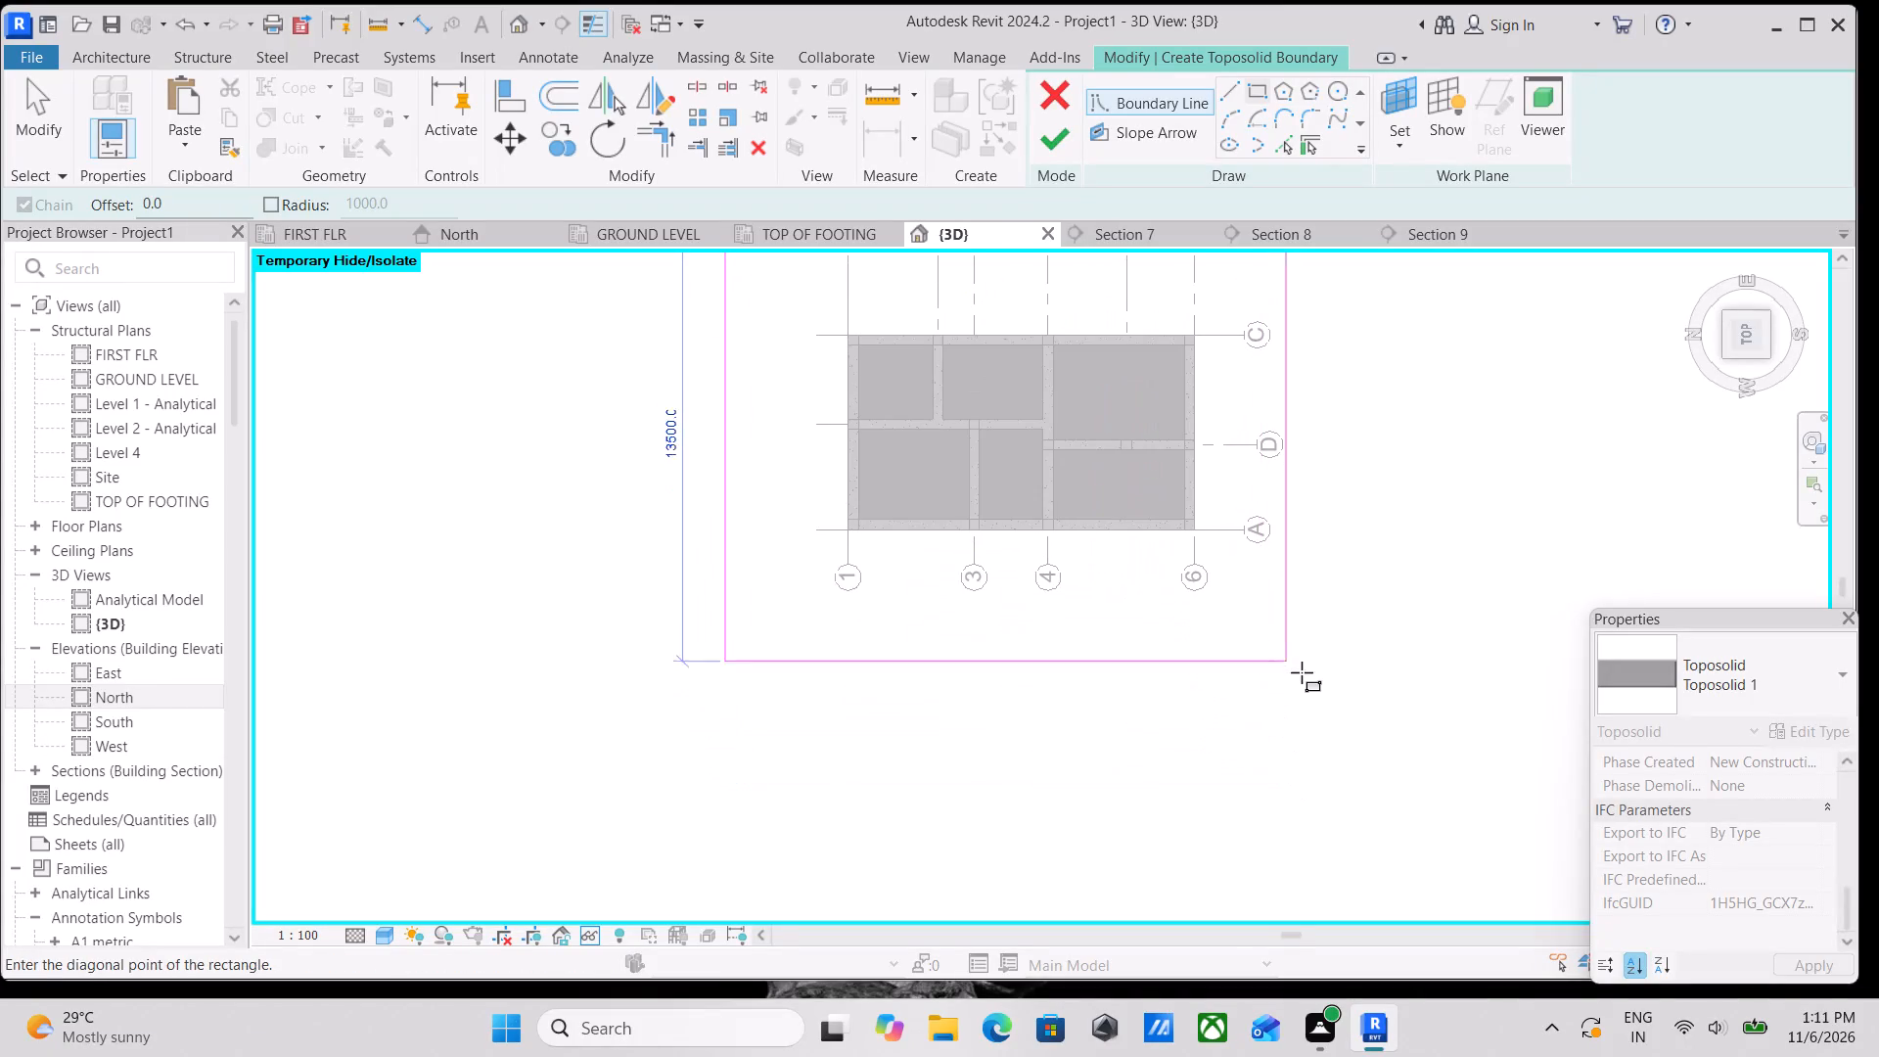
left_click(1346, 691)
middle_click_drag(1073, 512, 1134, 601)
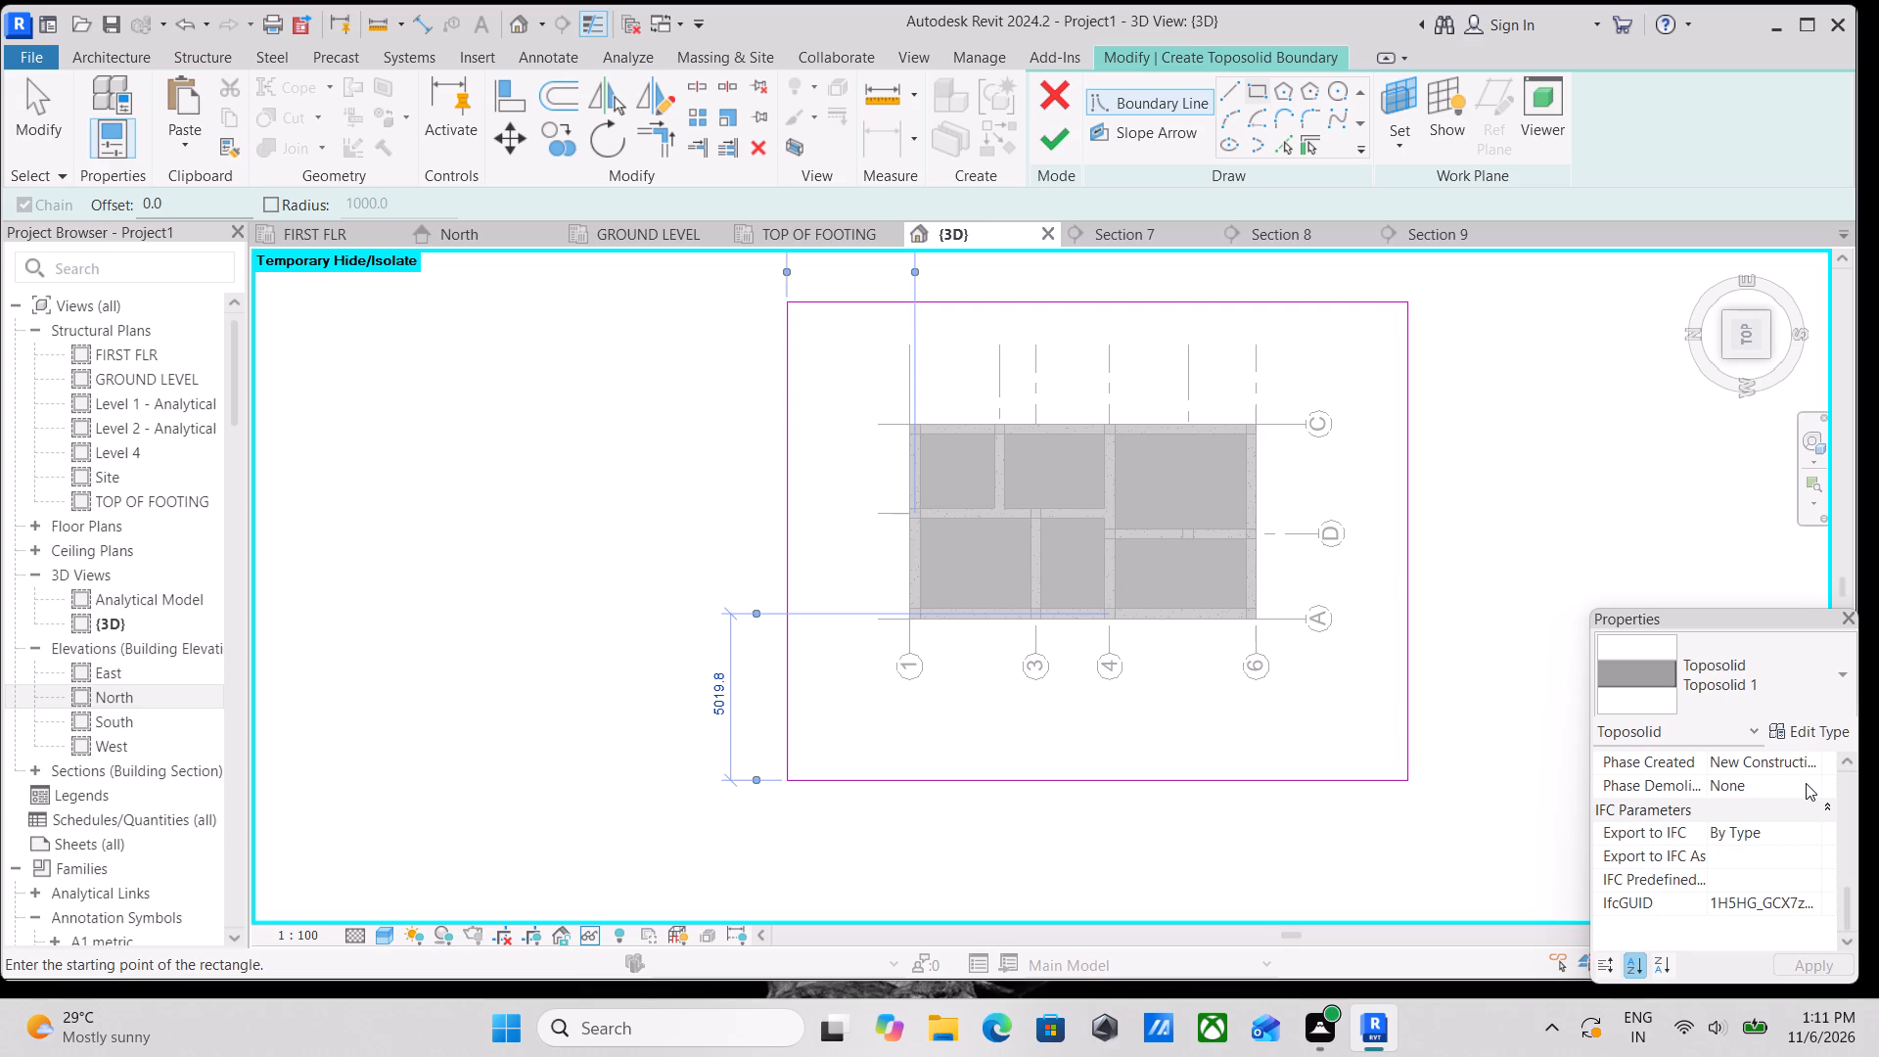
left_click(1044, 136)
Inspect the toposolid against the footings and level lines in oblique and left views, and check which toposolid types are available.
middle_click_drag(1244, 509, 1307, 444)
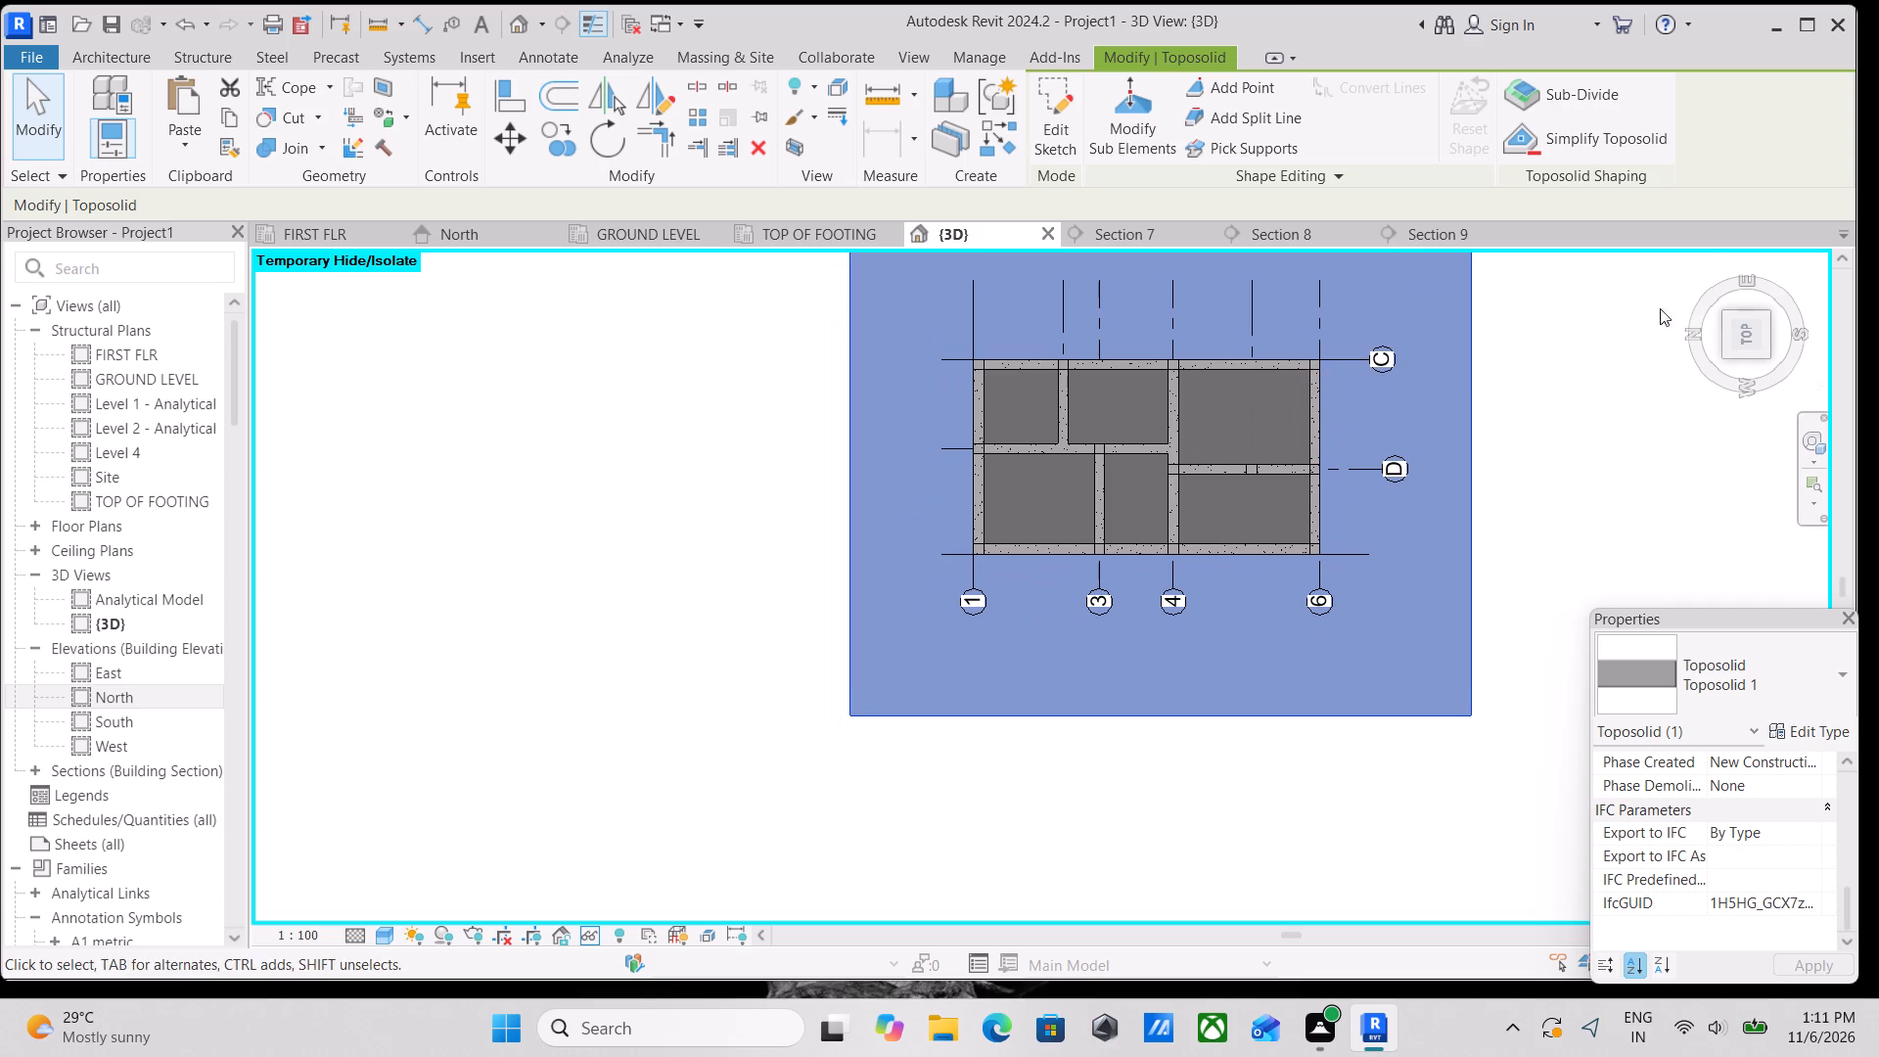
left_click(1726, 356)
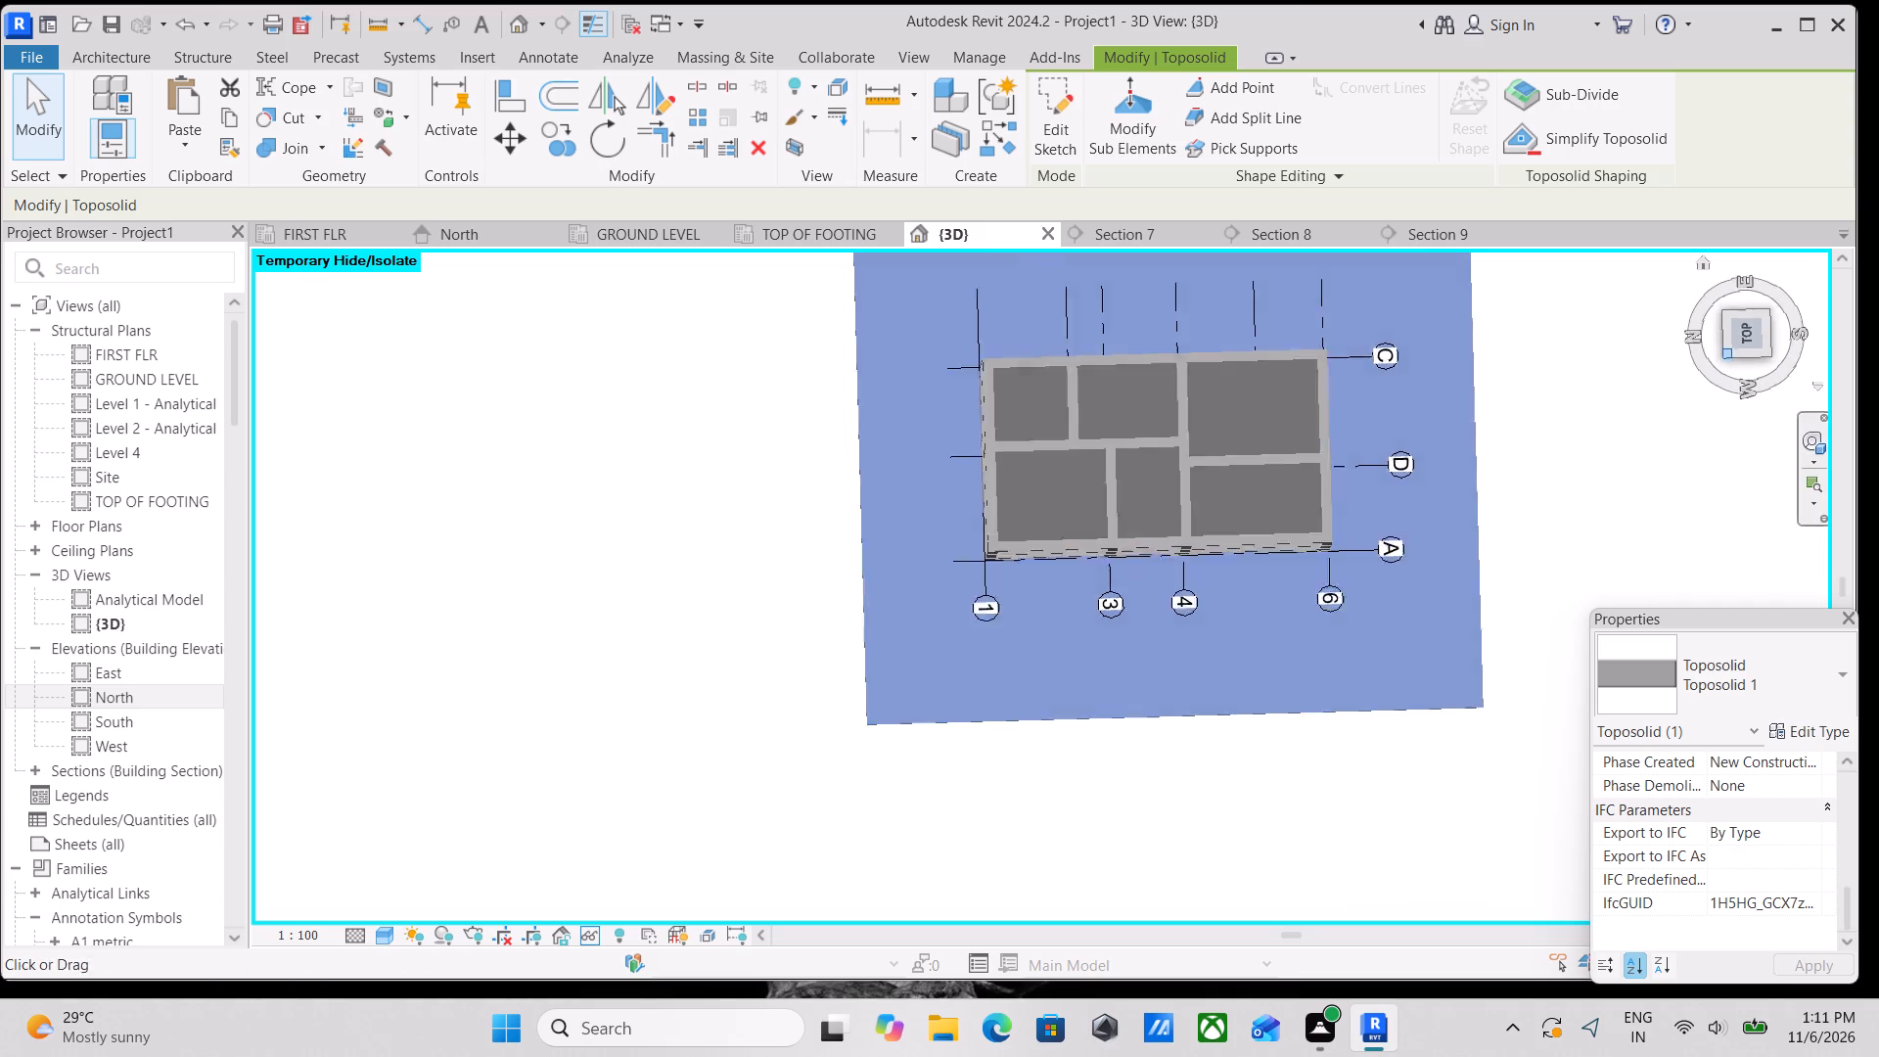
scroll(1339, 558, "up", 3)
scroll(1115, 551, "up", 2)
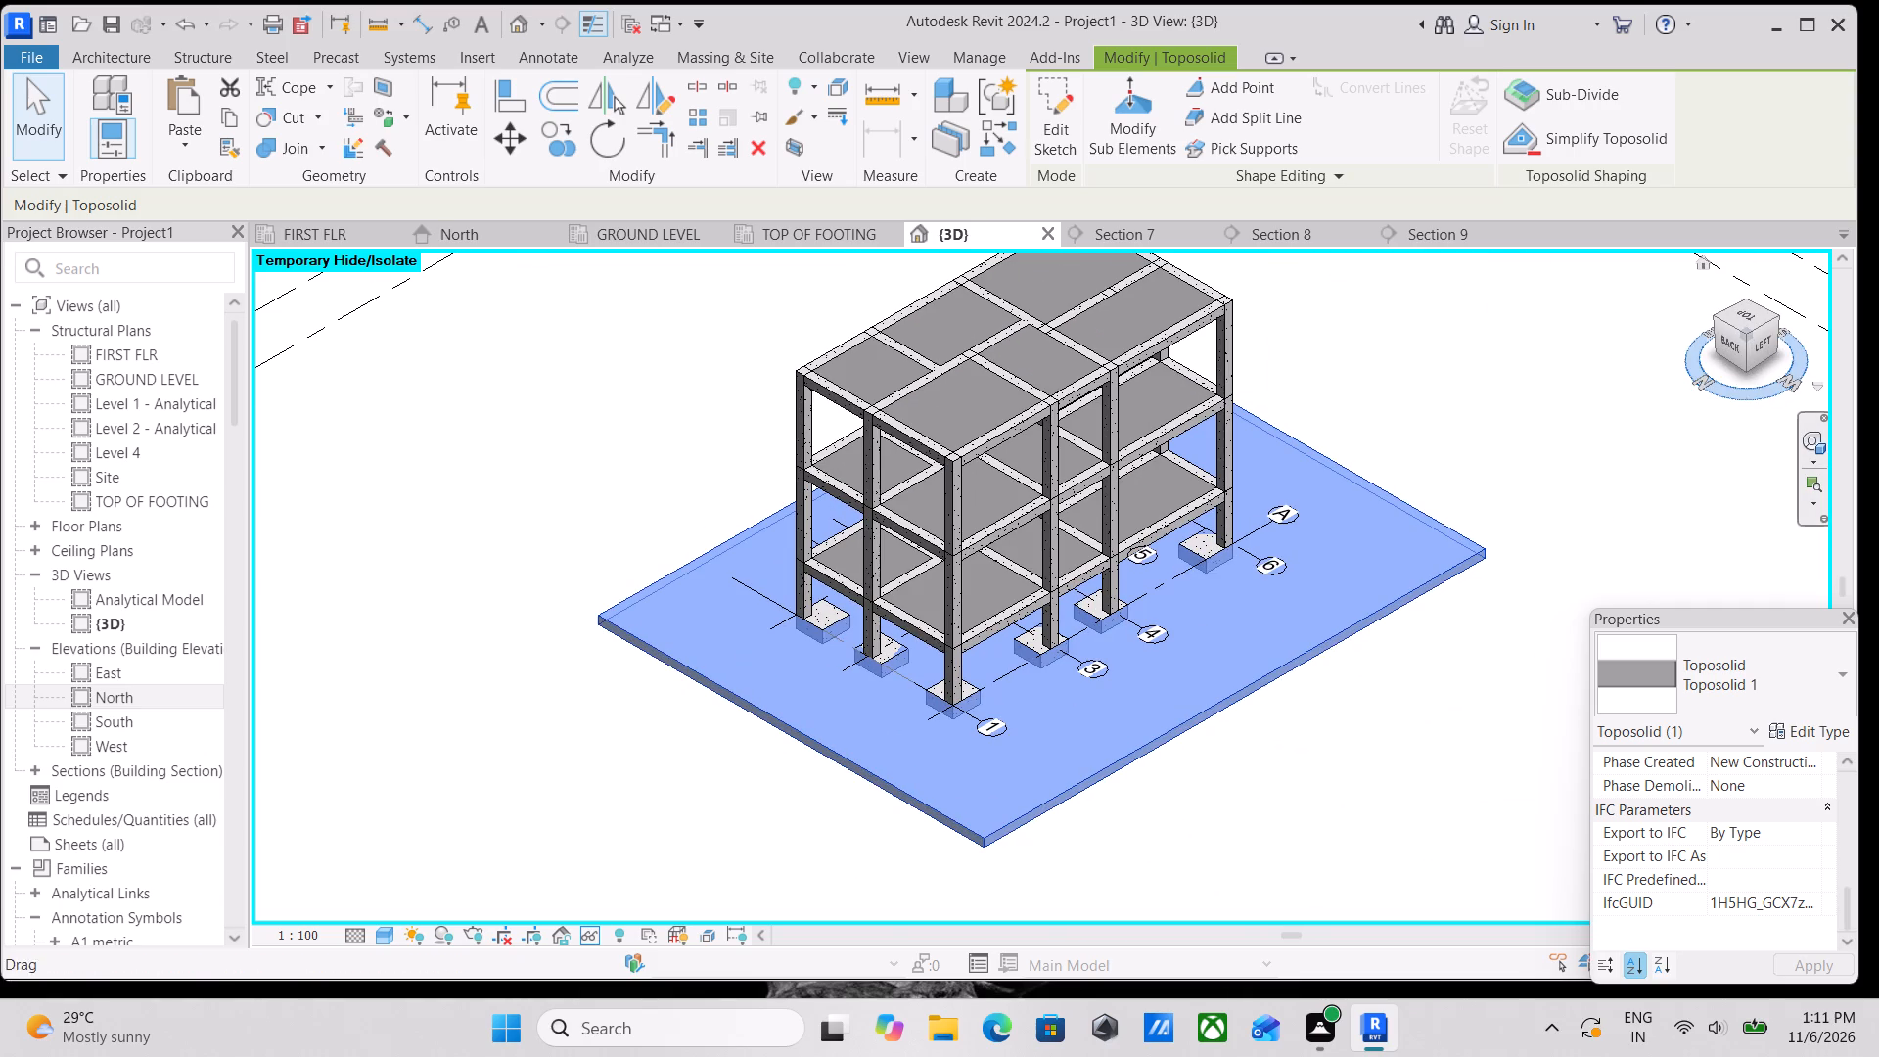
left_click(1760, 345)
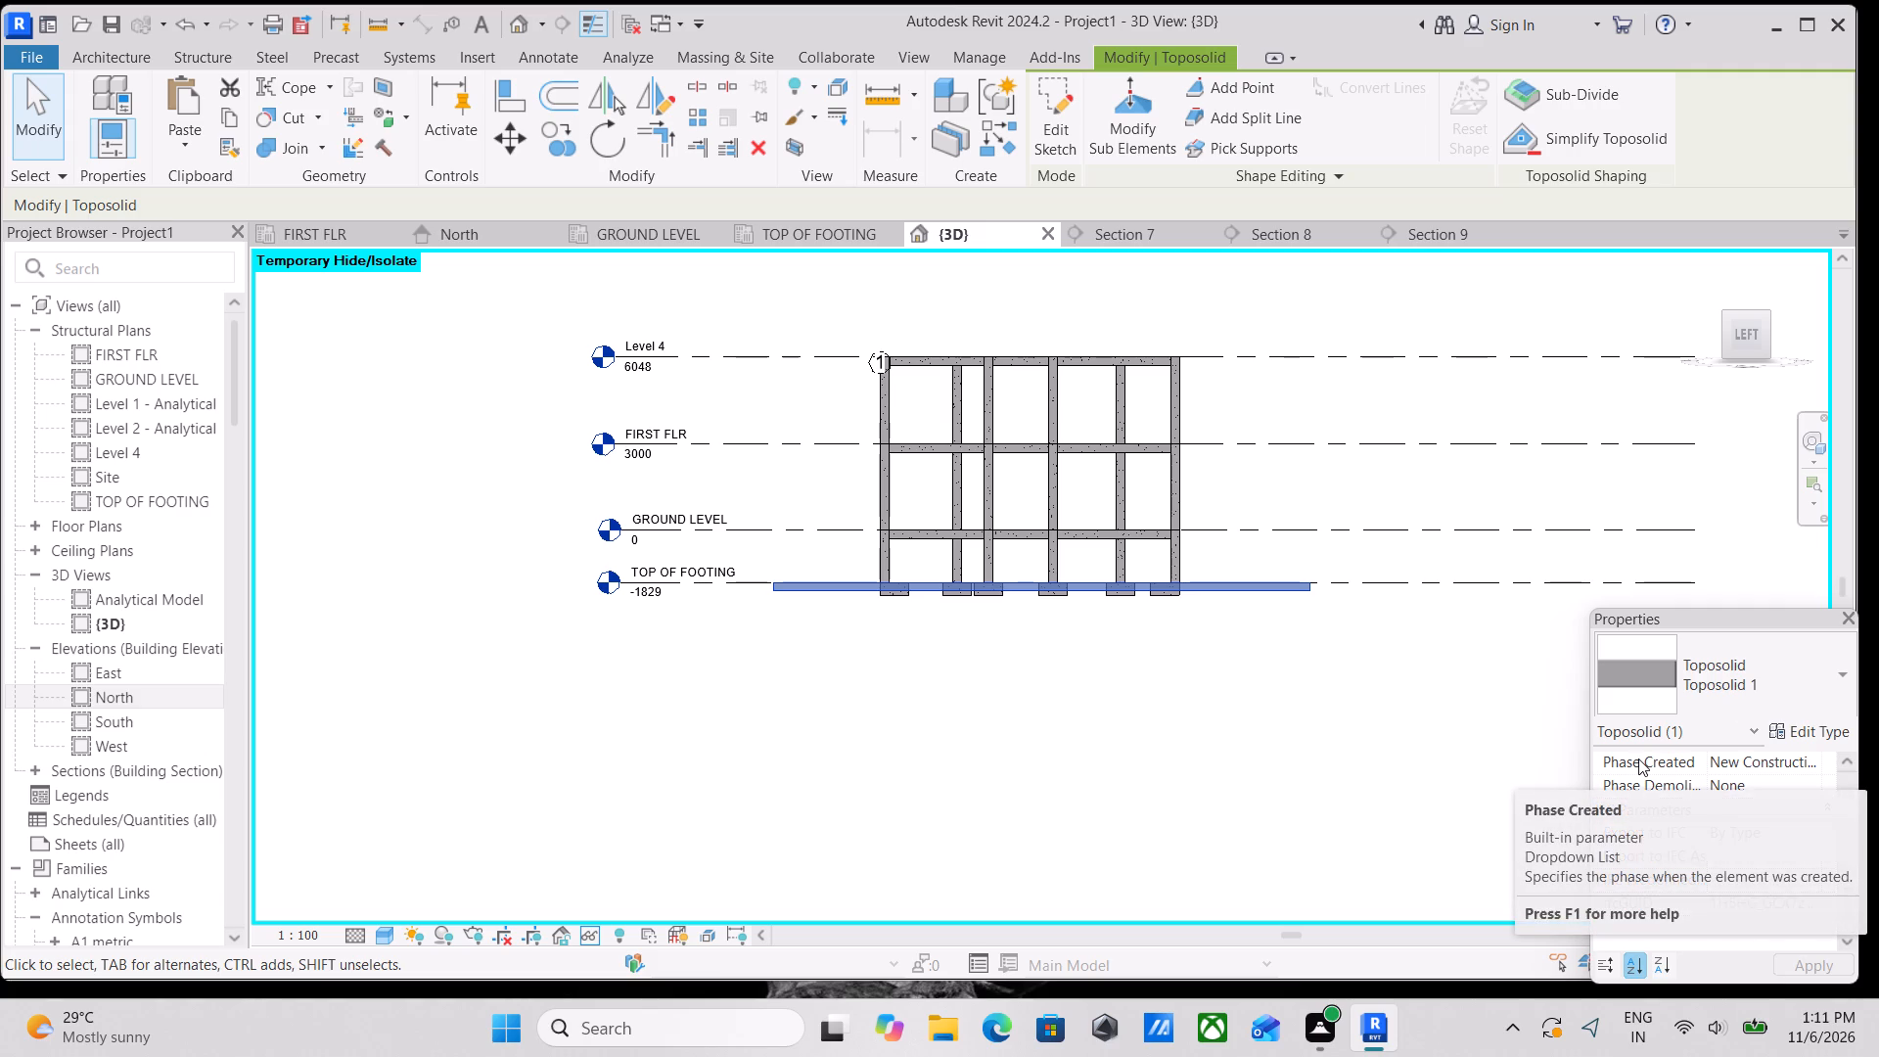
scroll(1536, 759, "down", 1)
scroll(1194, 624, "down", 1)
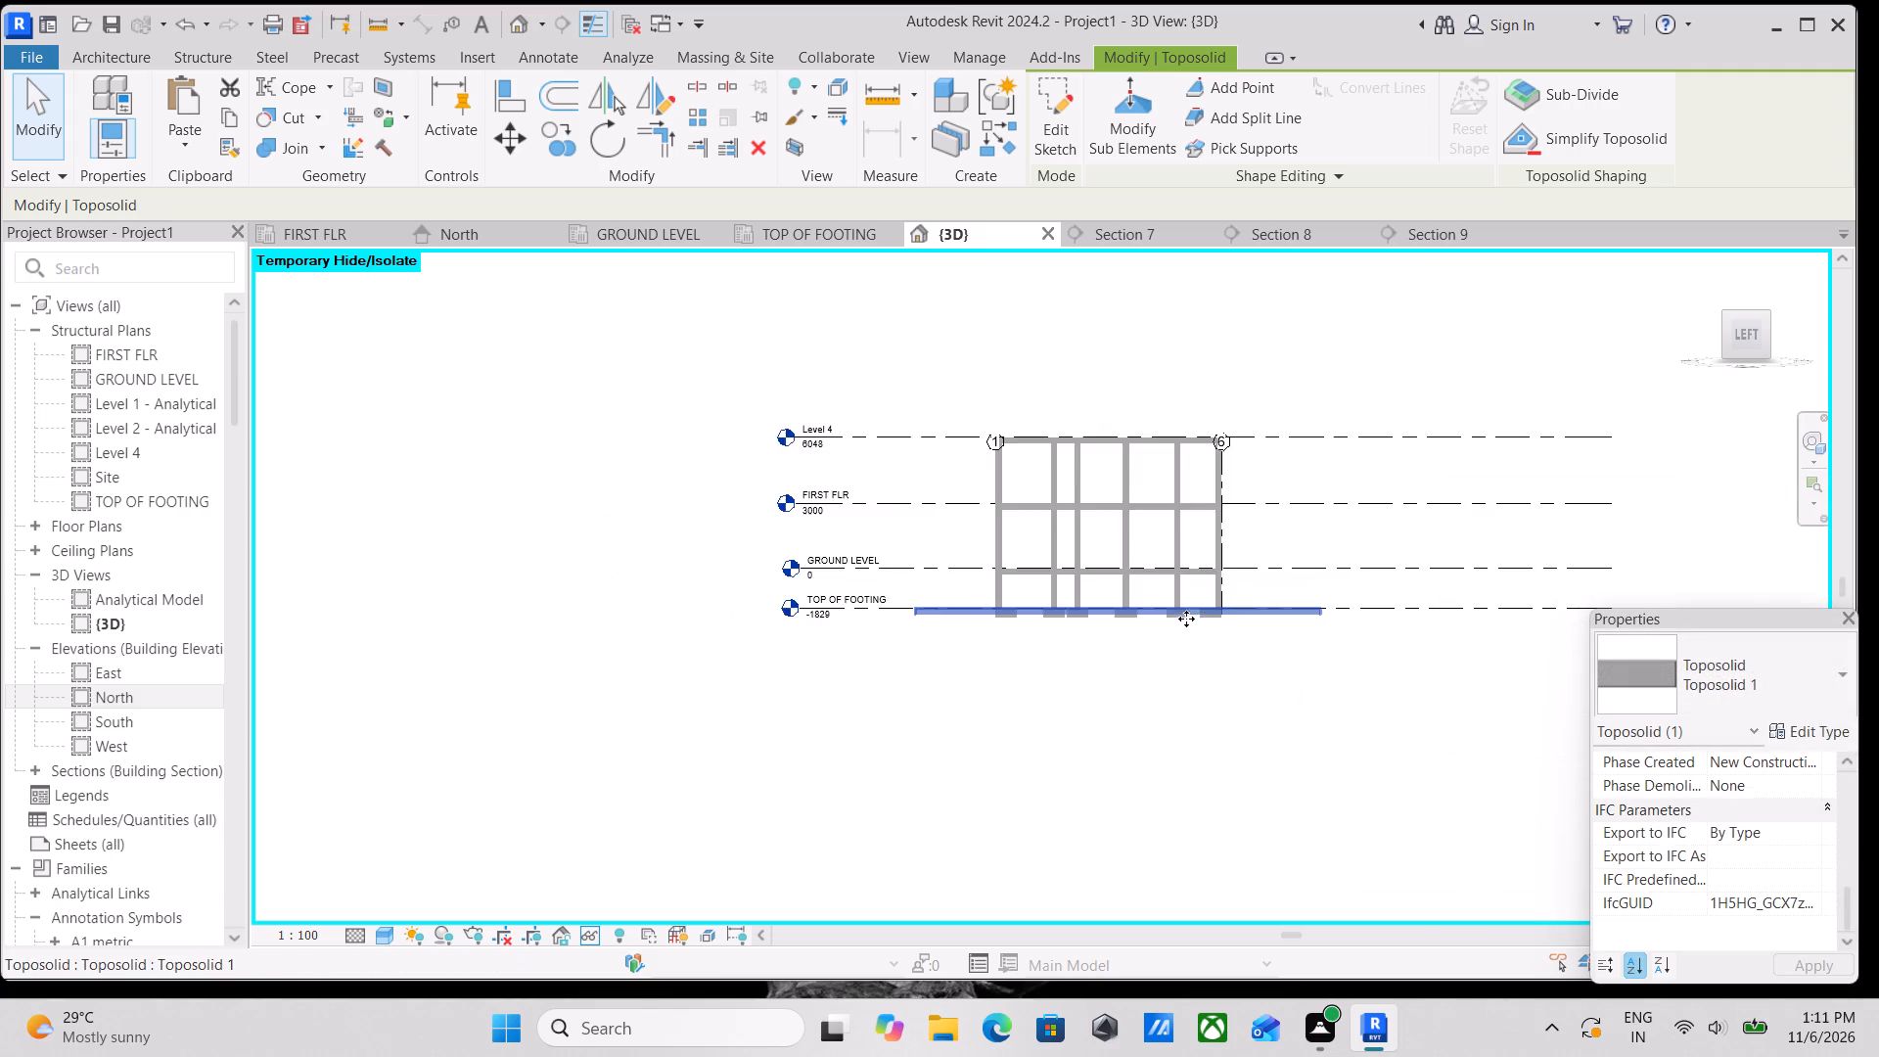
scroll(1184, 617, "up", 2)
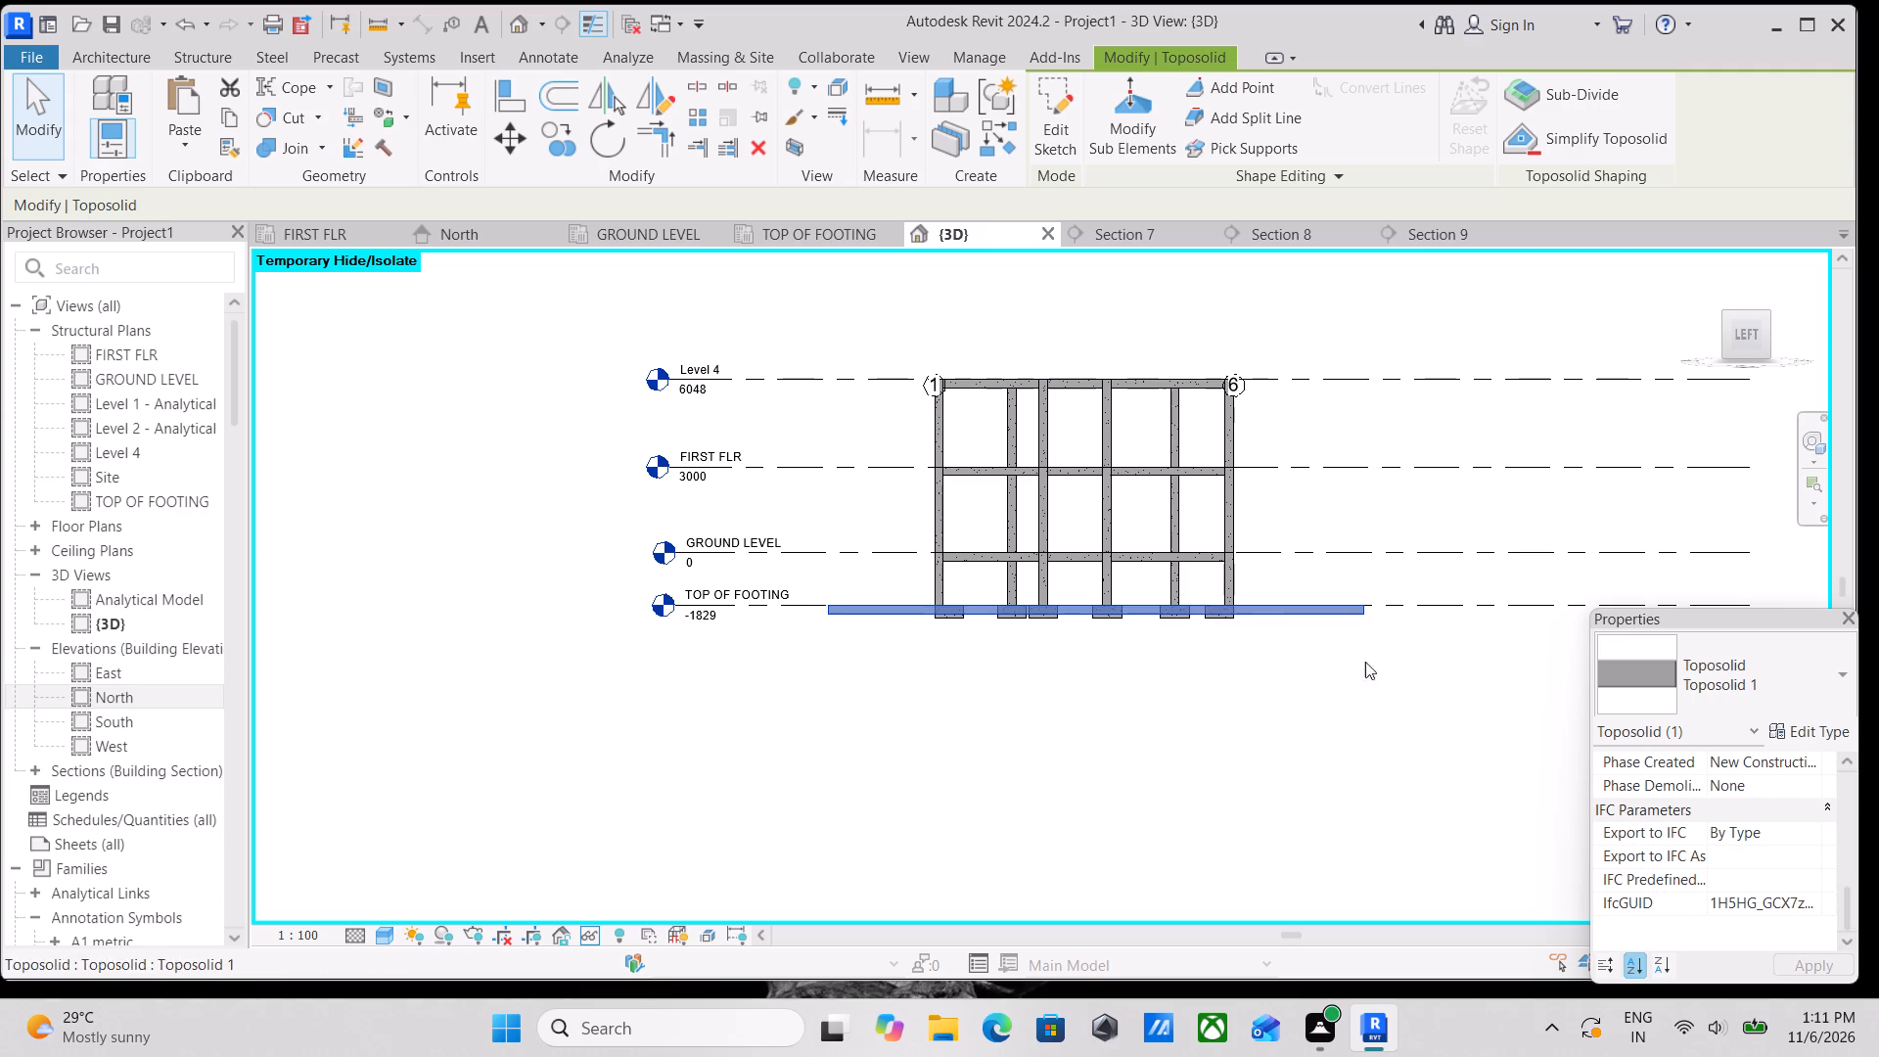
left_click(1834, 695)
left_click(1834, 695)
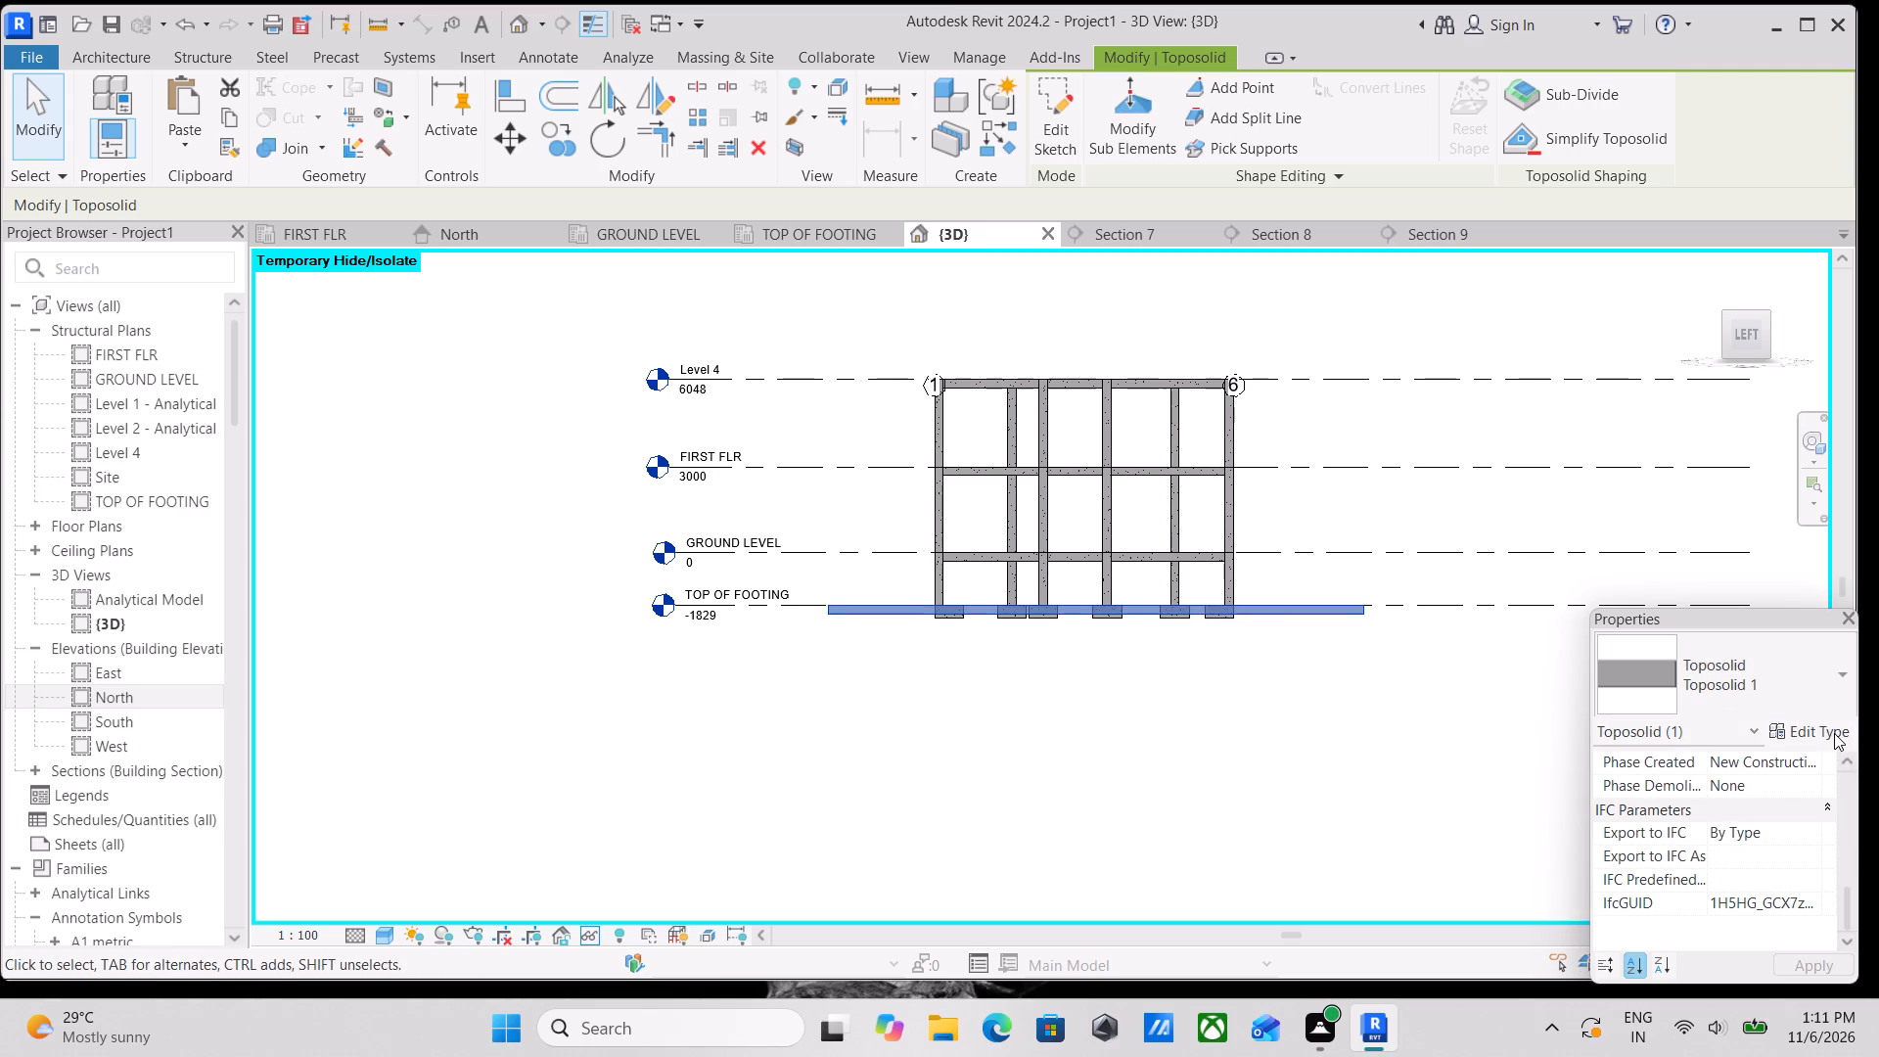
left_click(1784, 689)
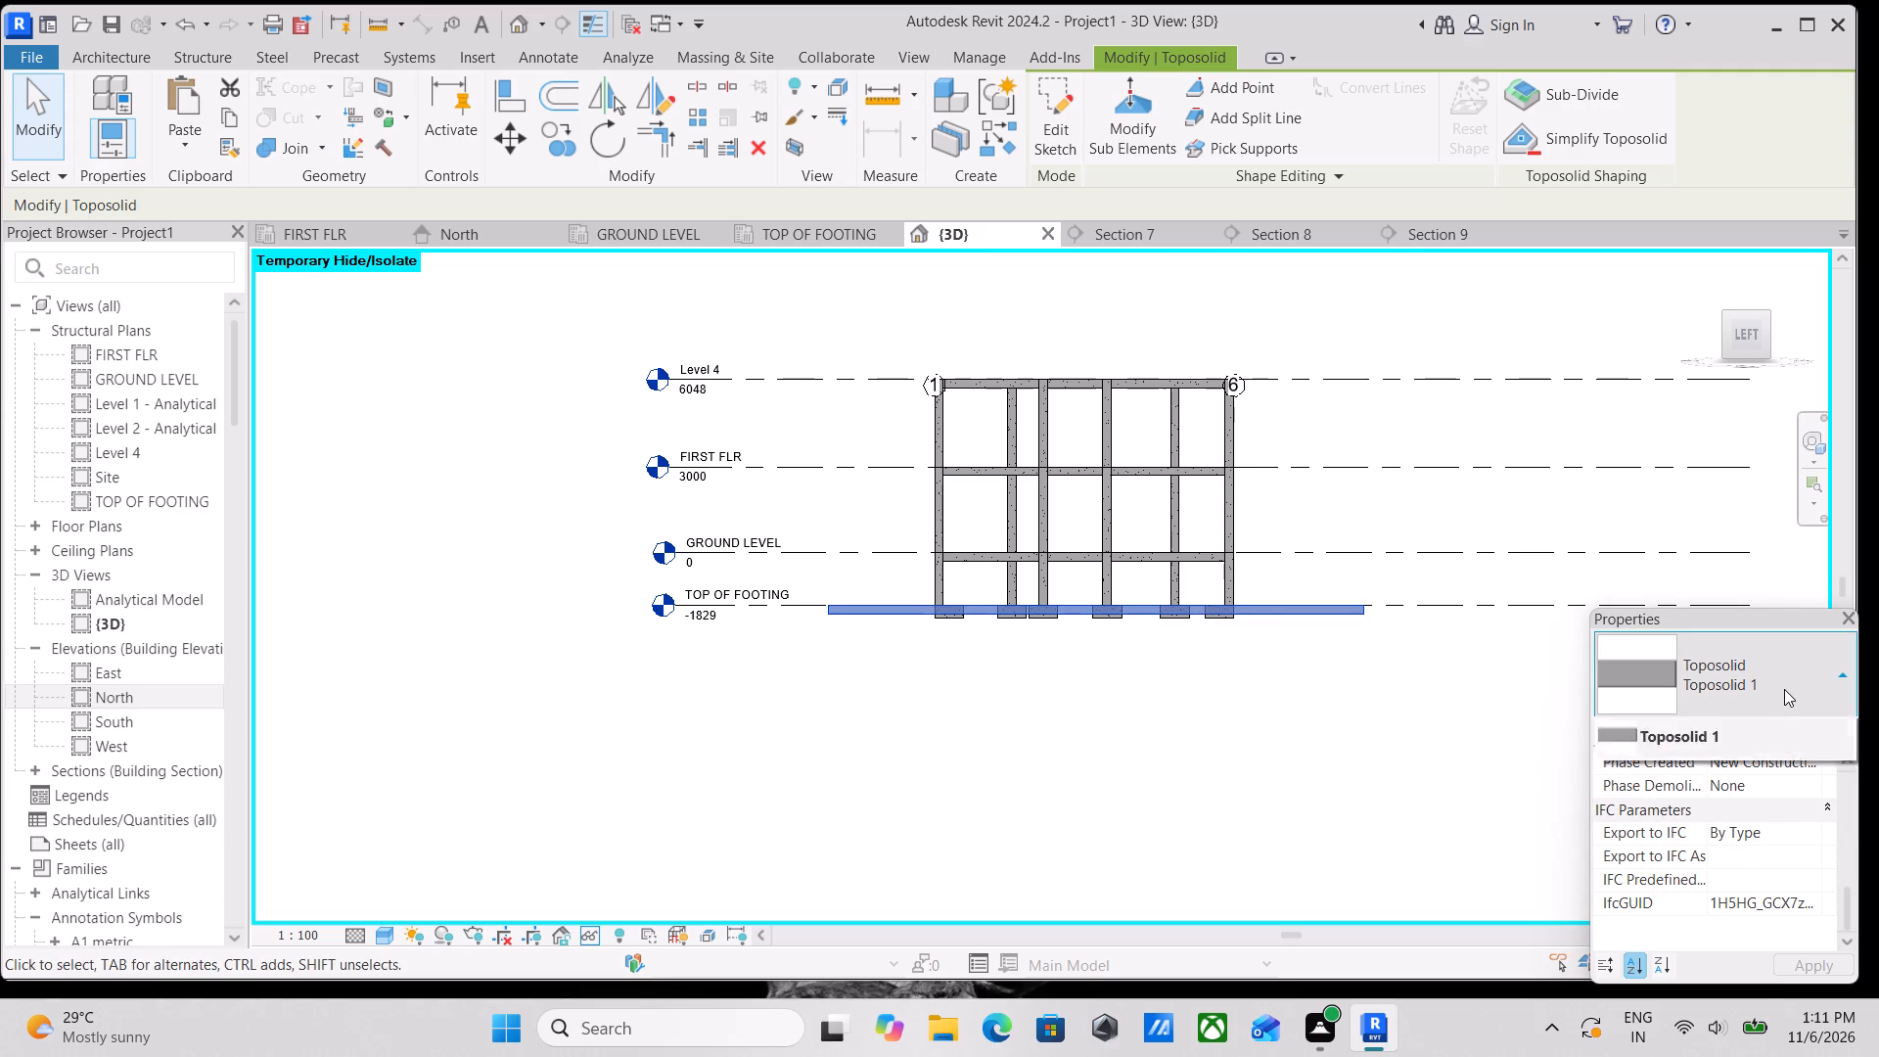
left_click(1784, 689)
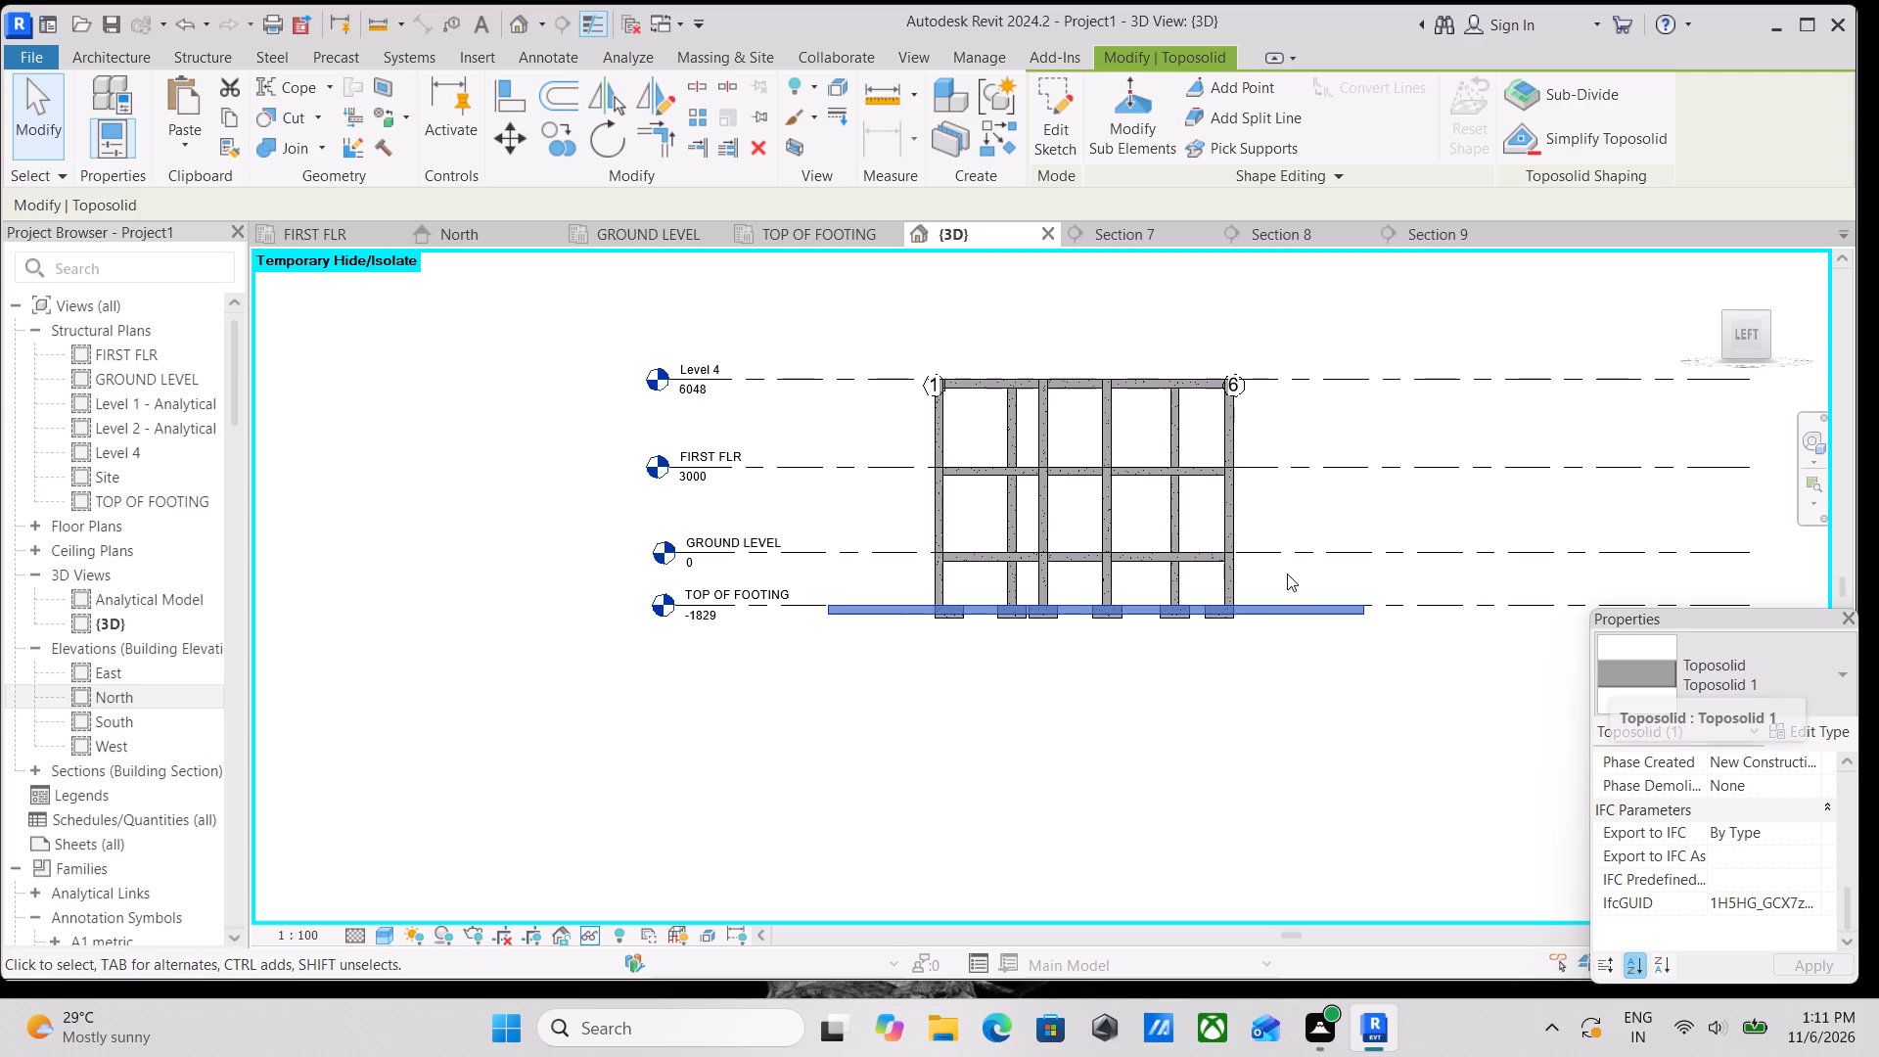
key("Escape")
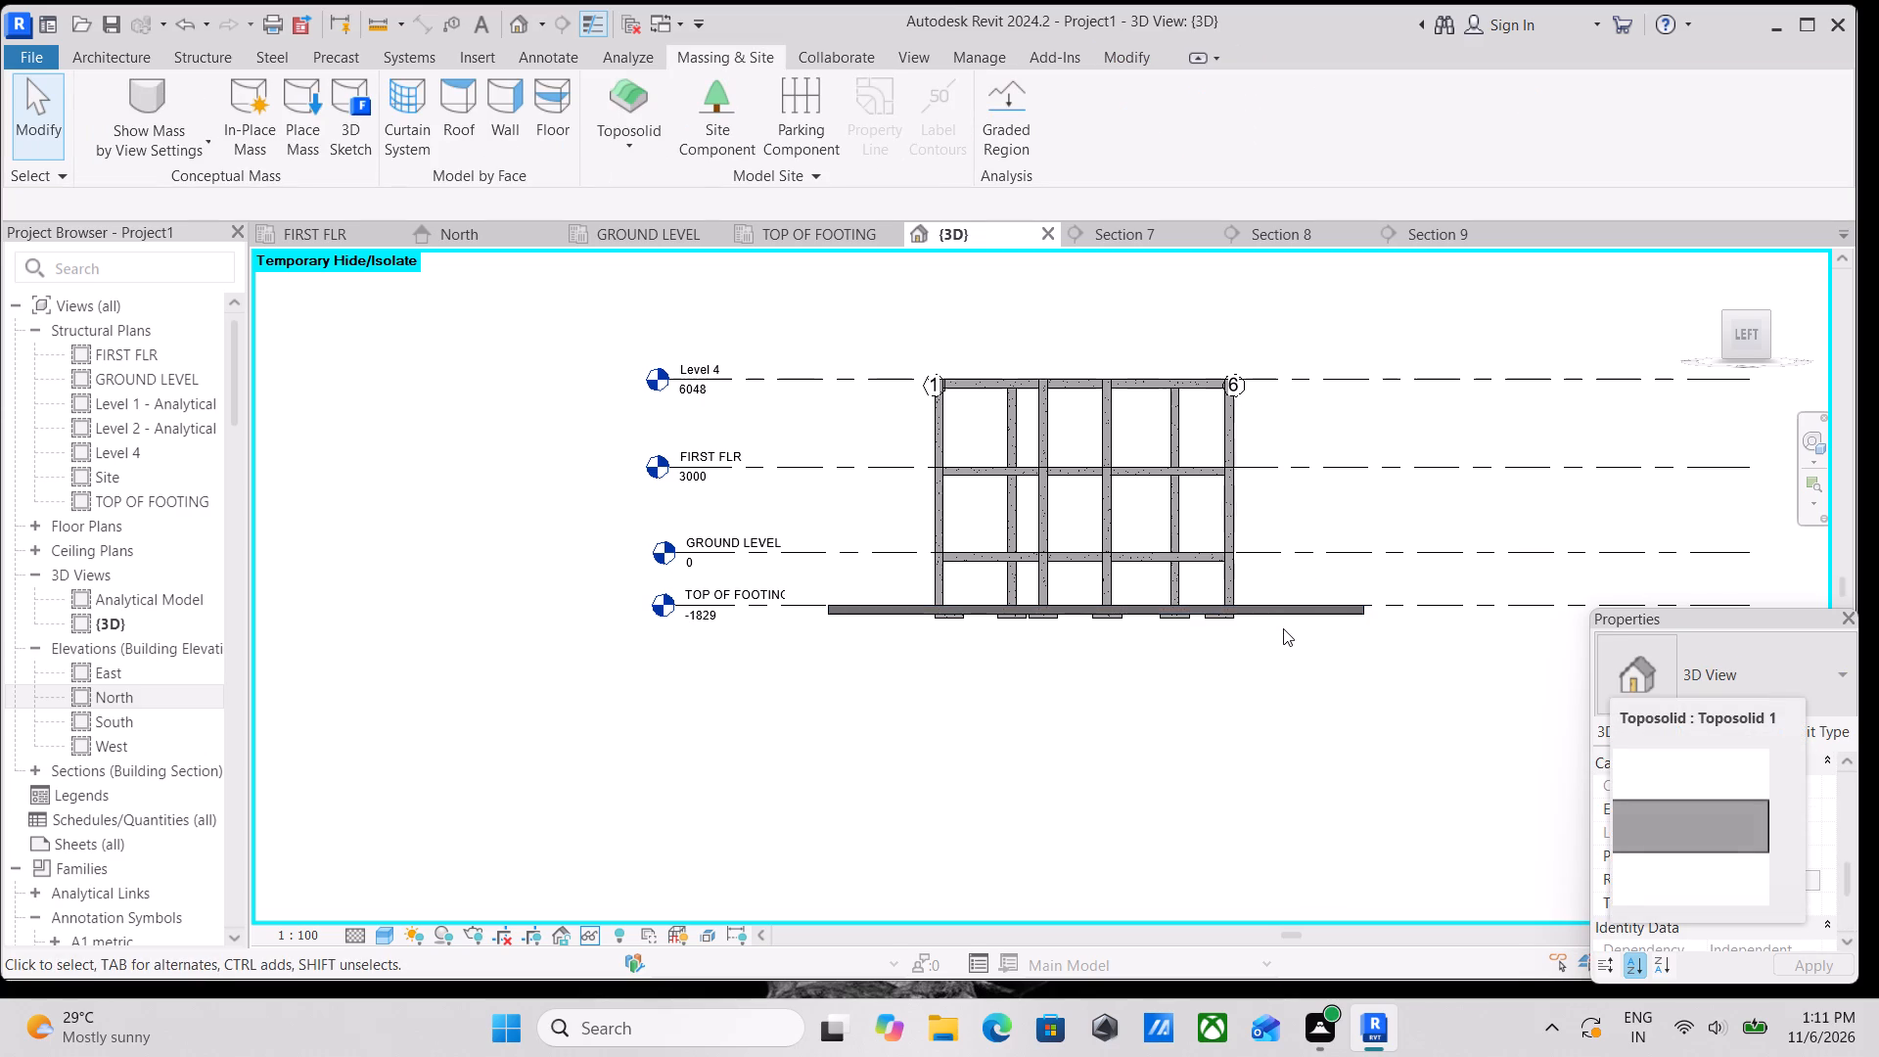
Select the toposolid and examine its extent around the frame obliquely and from above, checking the properties.
left_click(1279, 620)
scroll(1712, 740, "down", 1)
scroll(1115, 614, "down", 1)
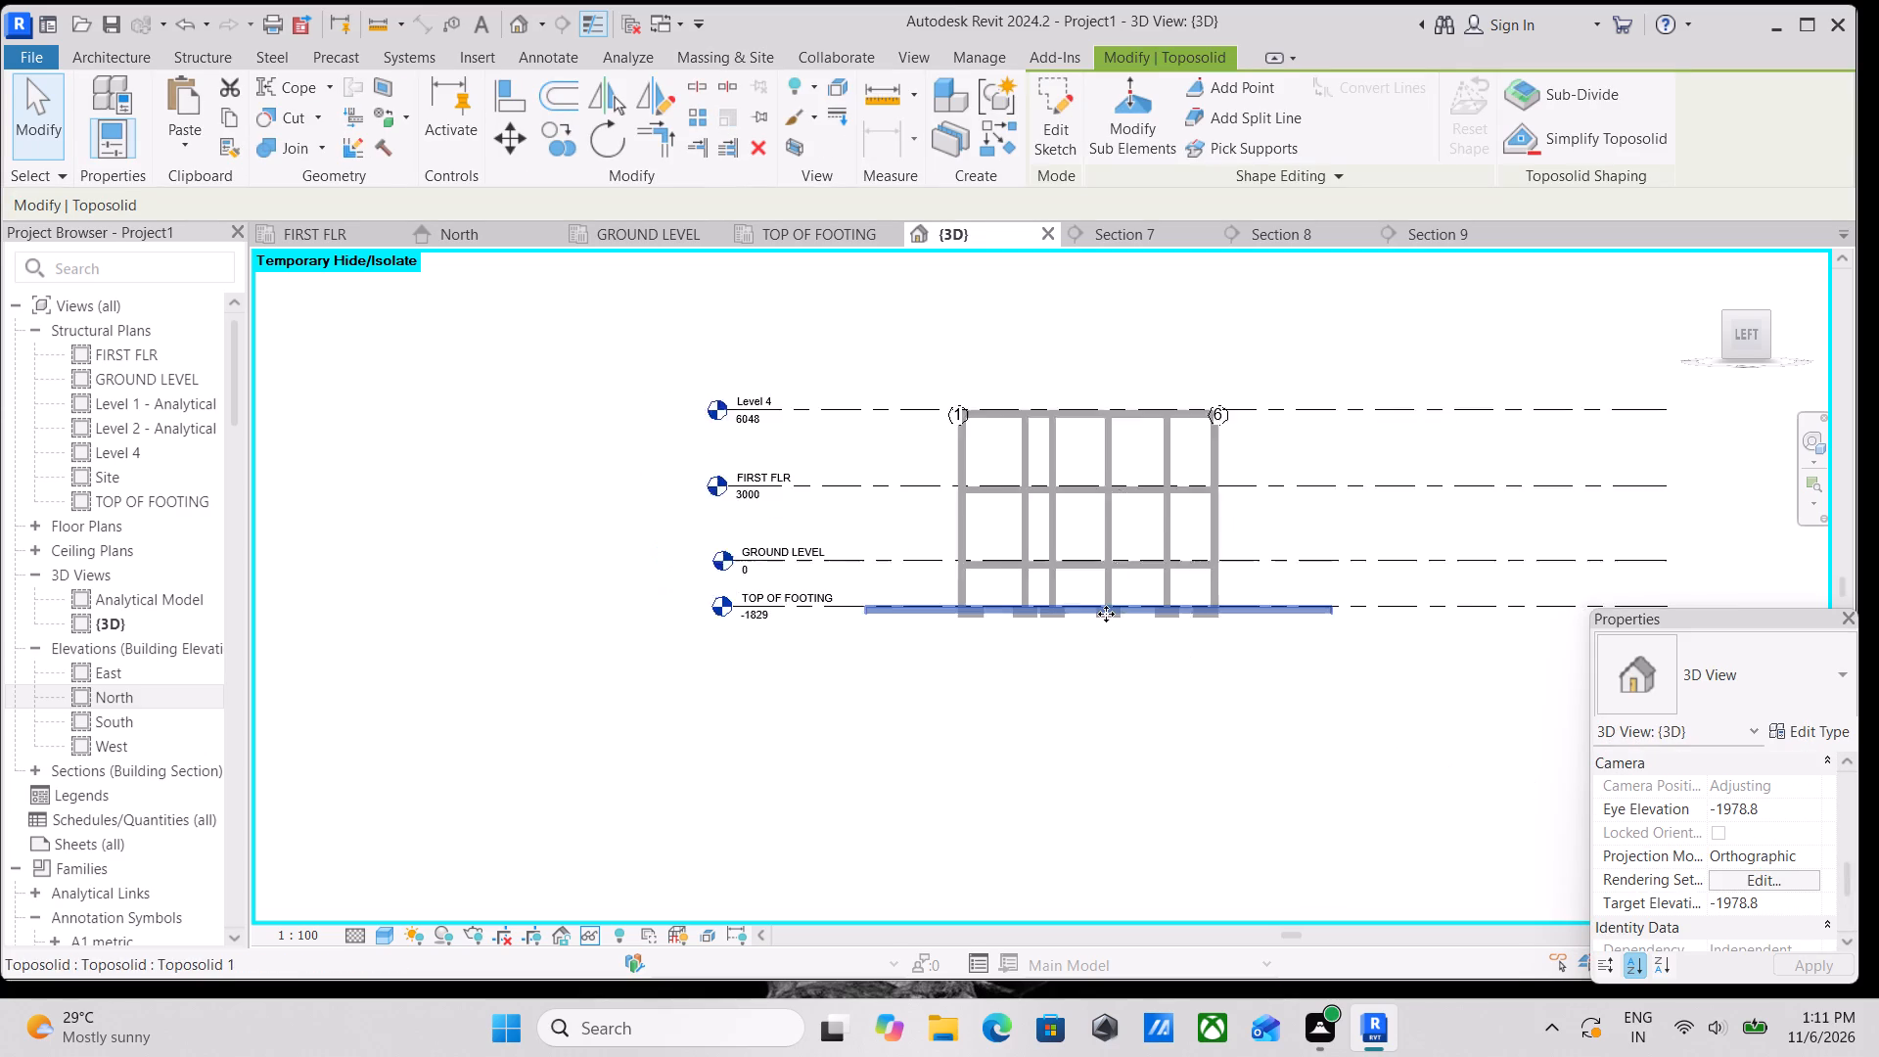
scroll(1106, 614, "down", 1)
middle_click(1198, 704)
scroll(1099, 585, "down", 2)
middle_click_drag(1045, 543, 1138, 731, "shift")
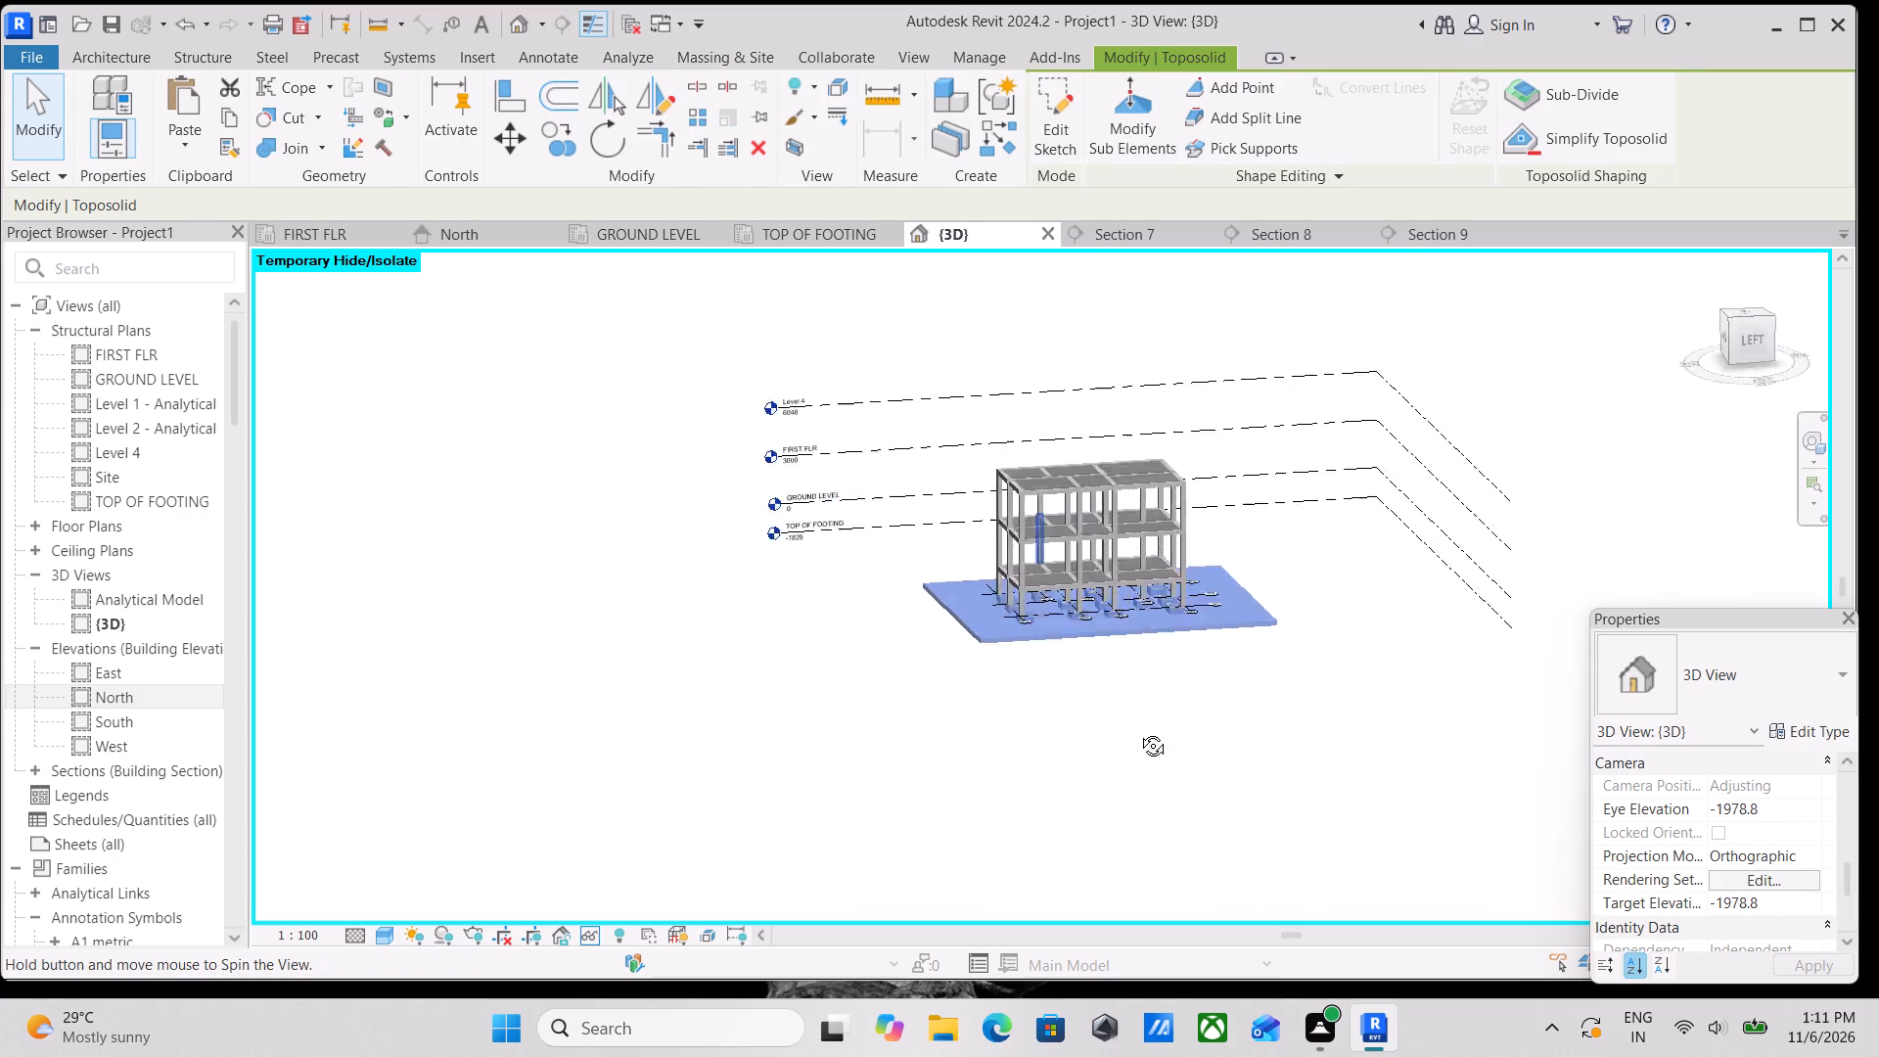
middle_click_drag(1138, 731, 1158, 763, "shift")
scroll(1120, 636, "up", 2)
scroll(1733, 853, "up", 4)
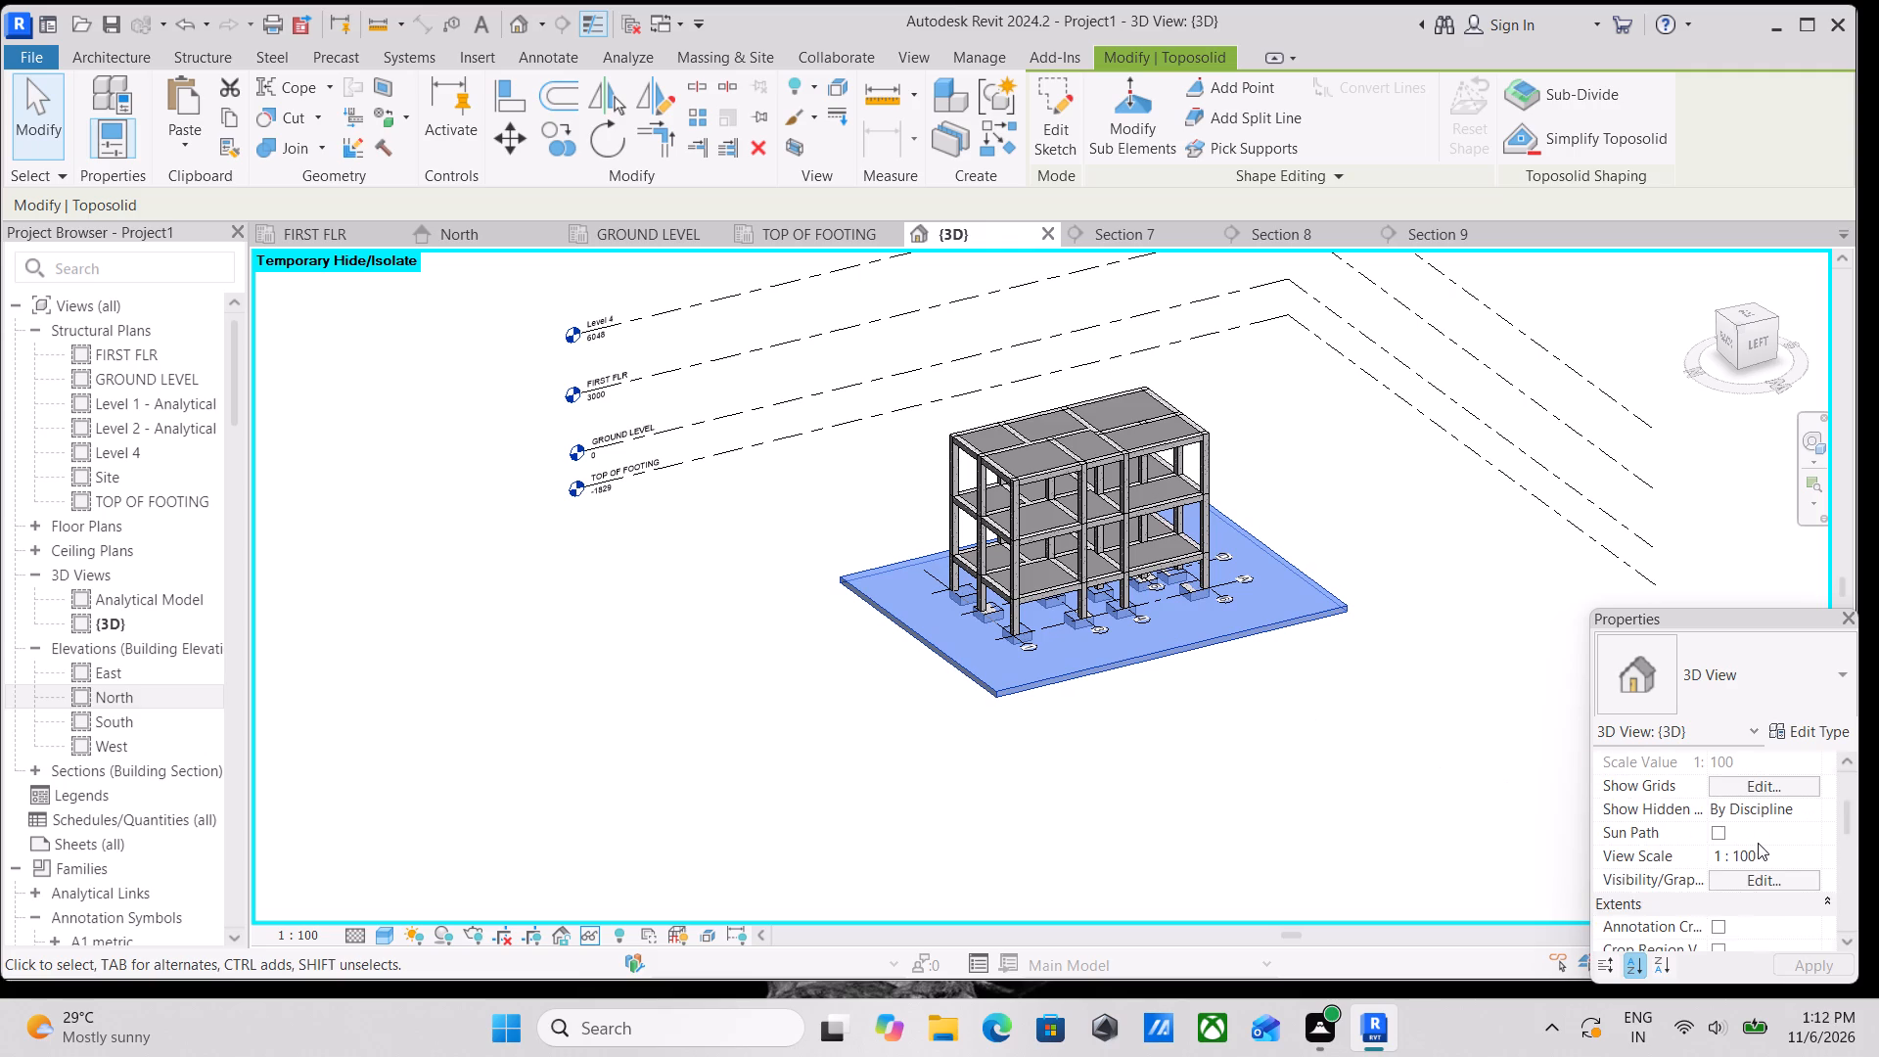
scroll(1758, 843, "up", 5)
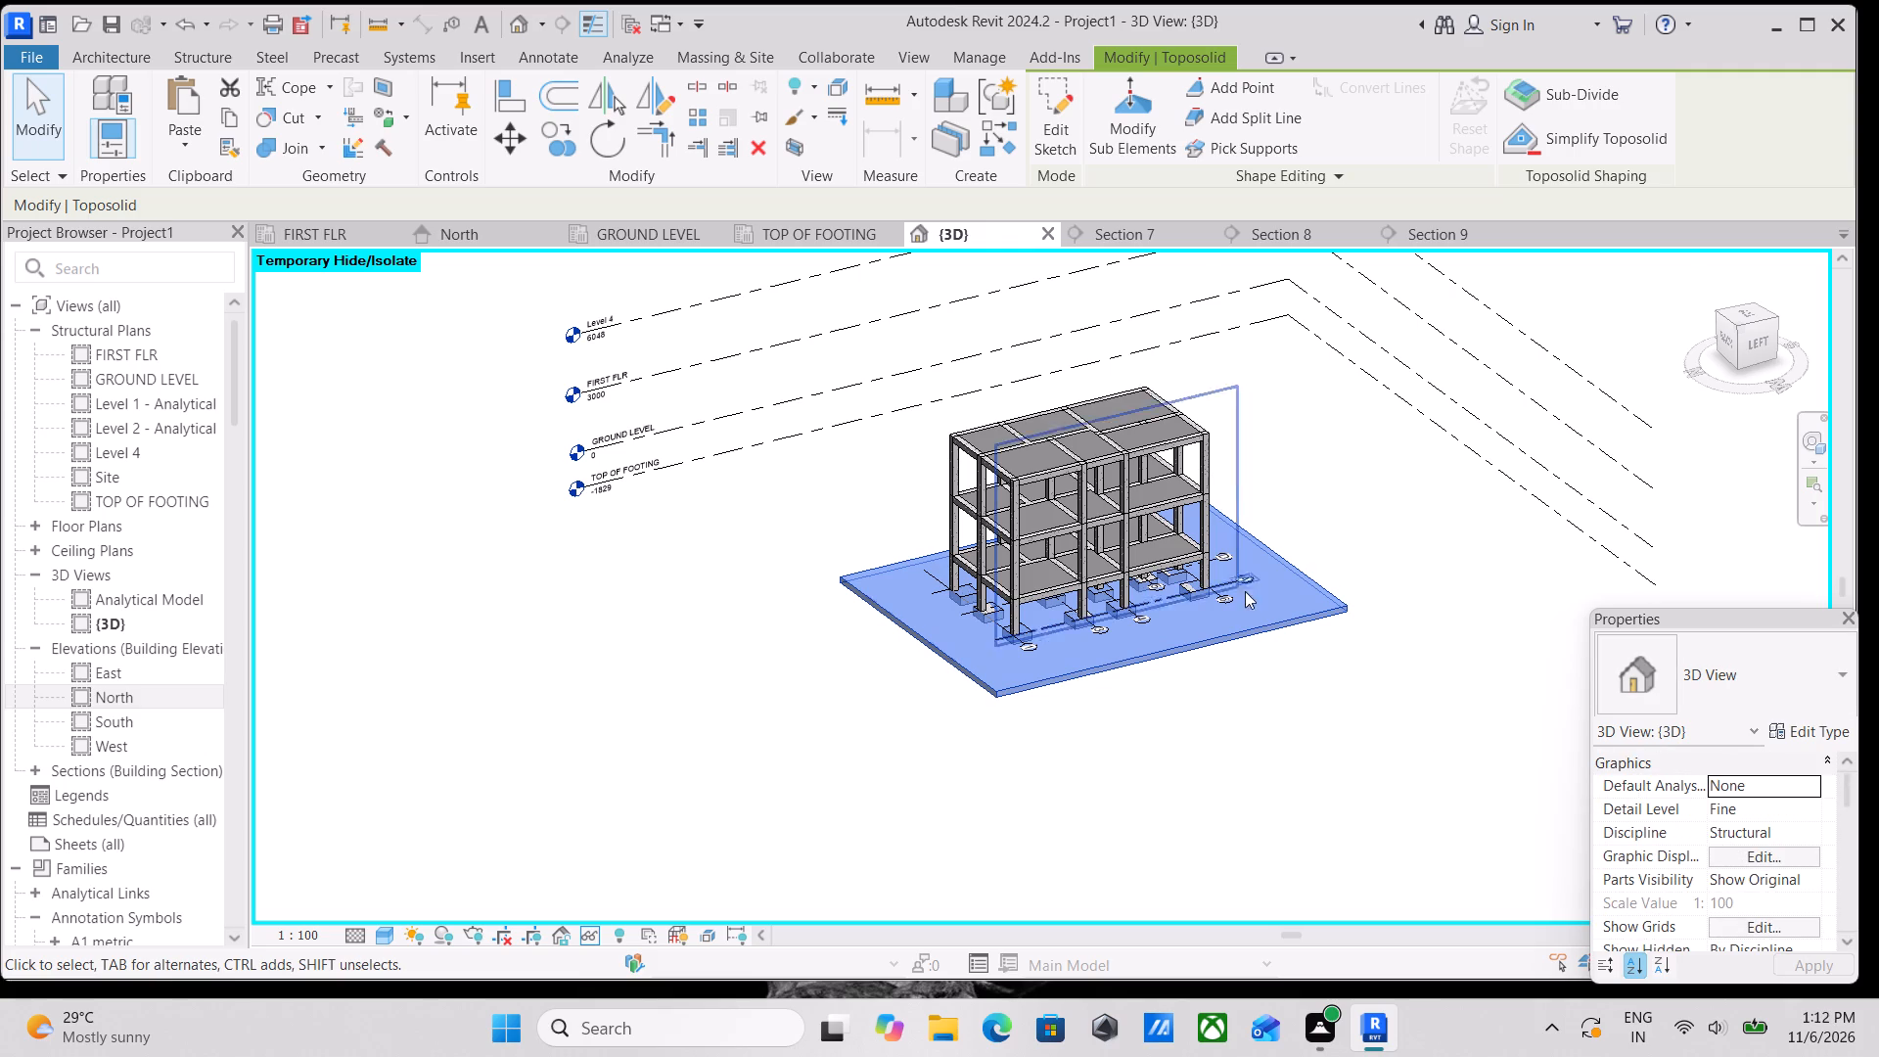
scroll(1052, 593, "up", 2)
left_click(1746, 310)
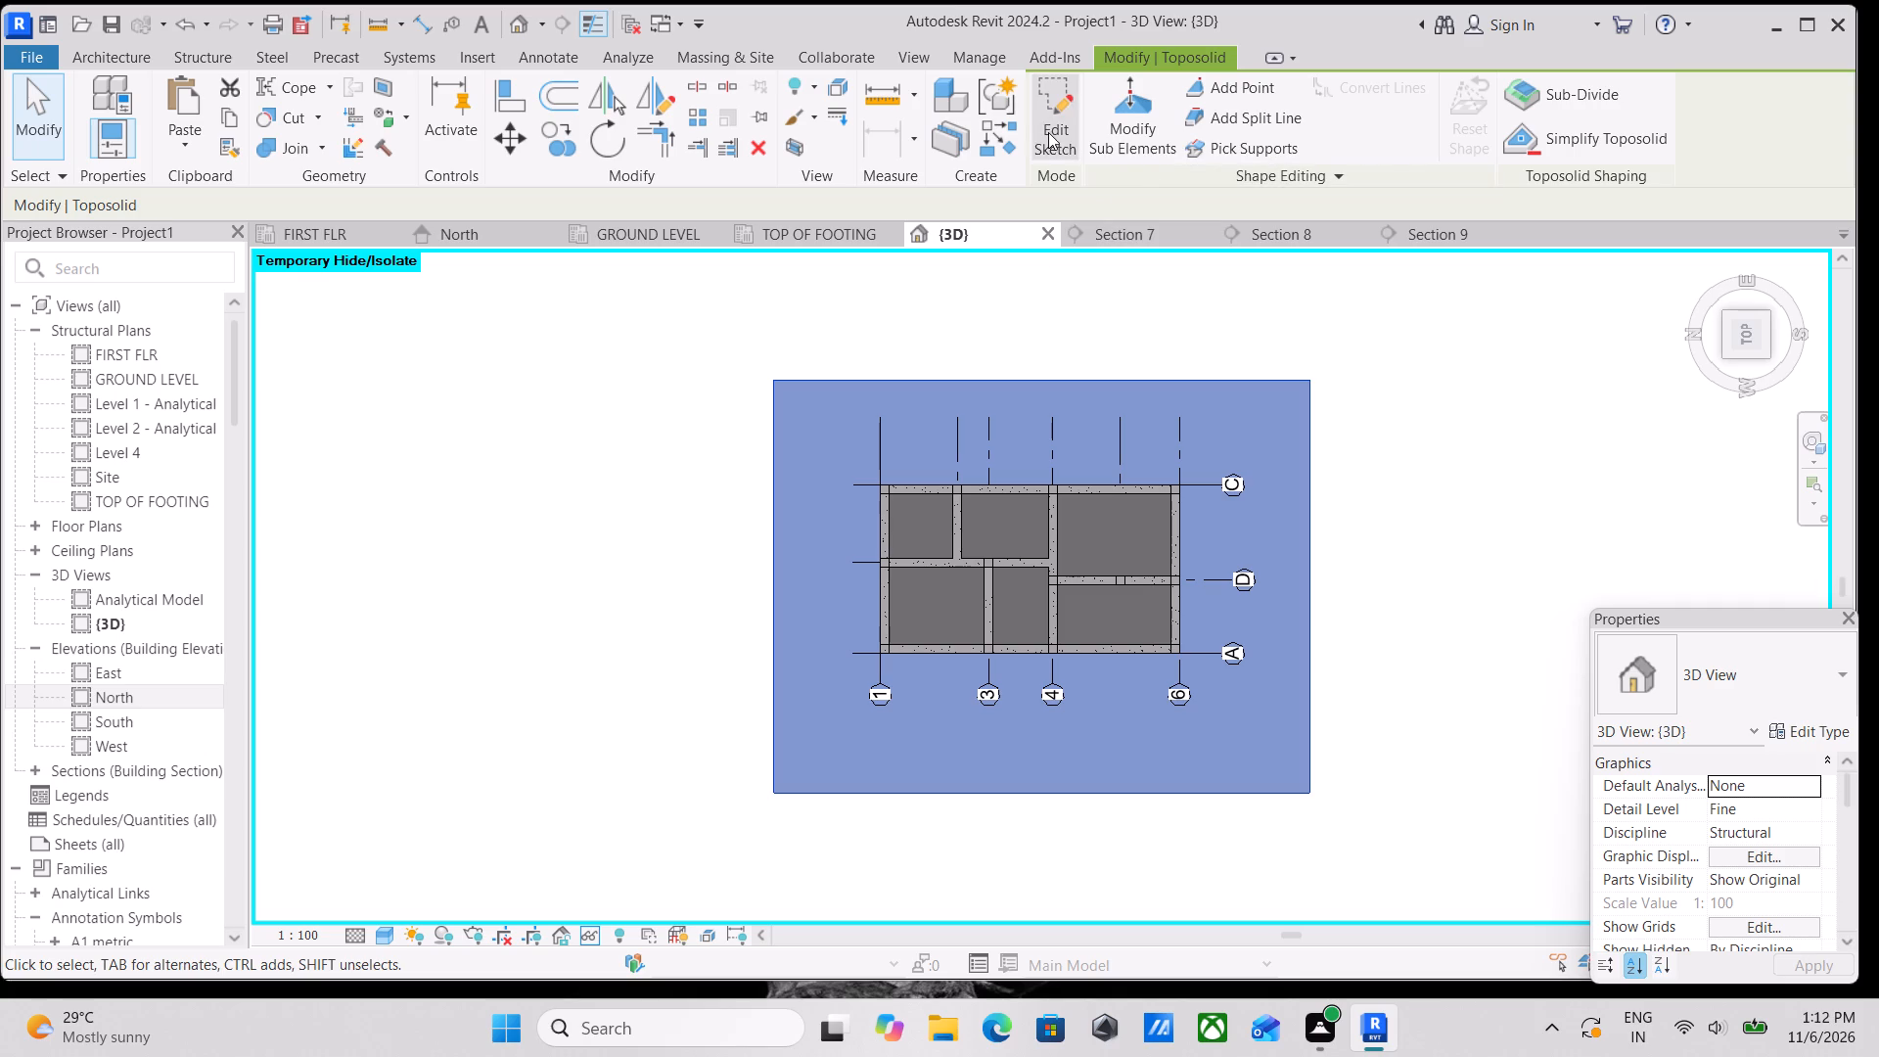
Edit the toposolid's boundary to add a rectangular inner loop along the frame's outer edges, from the grid 1/C corner to the grid 6/A corner.
left_click(1051, 130)
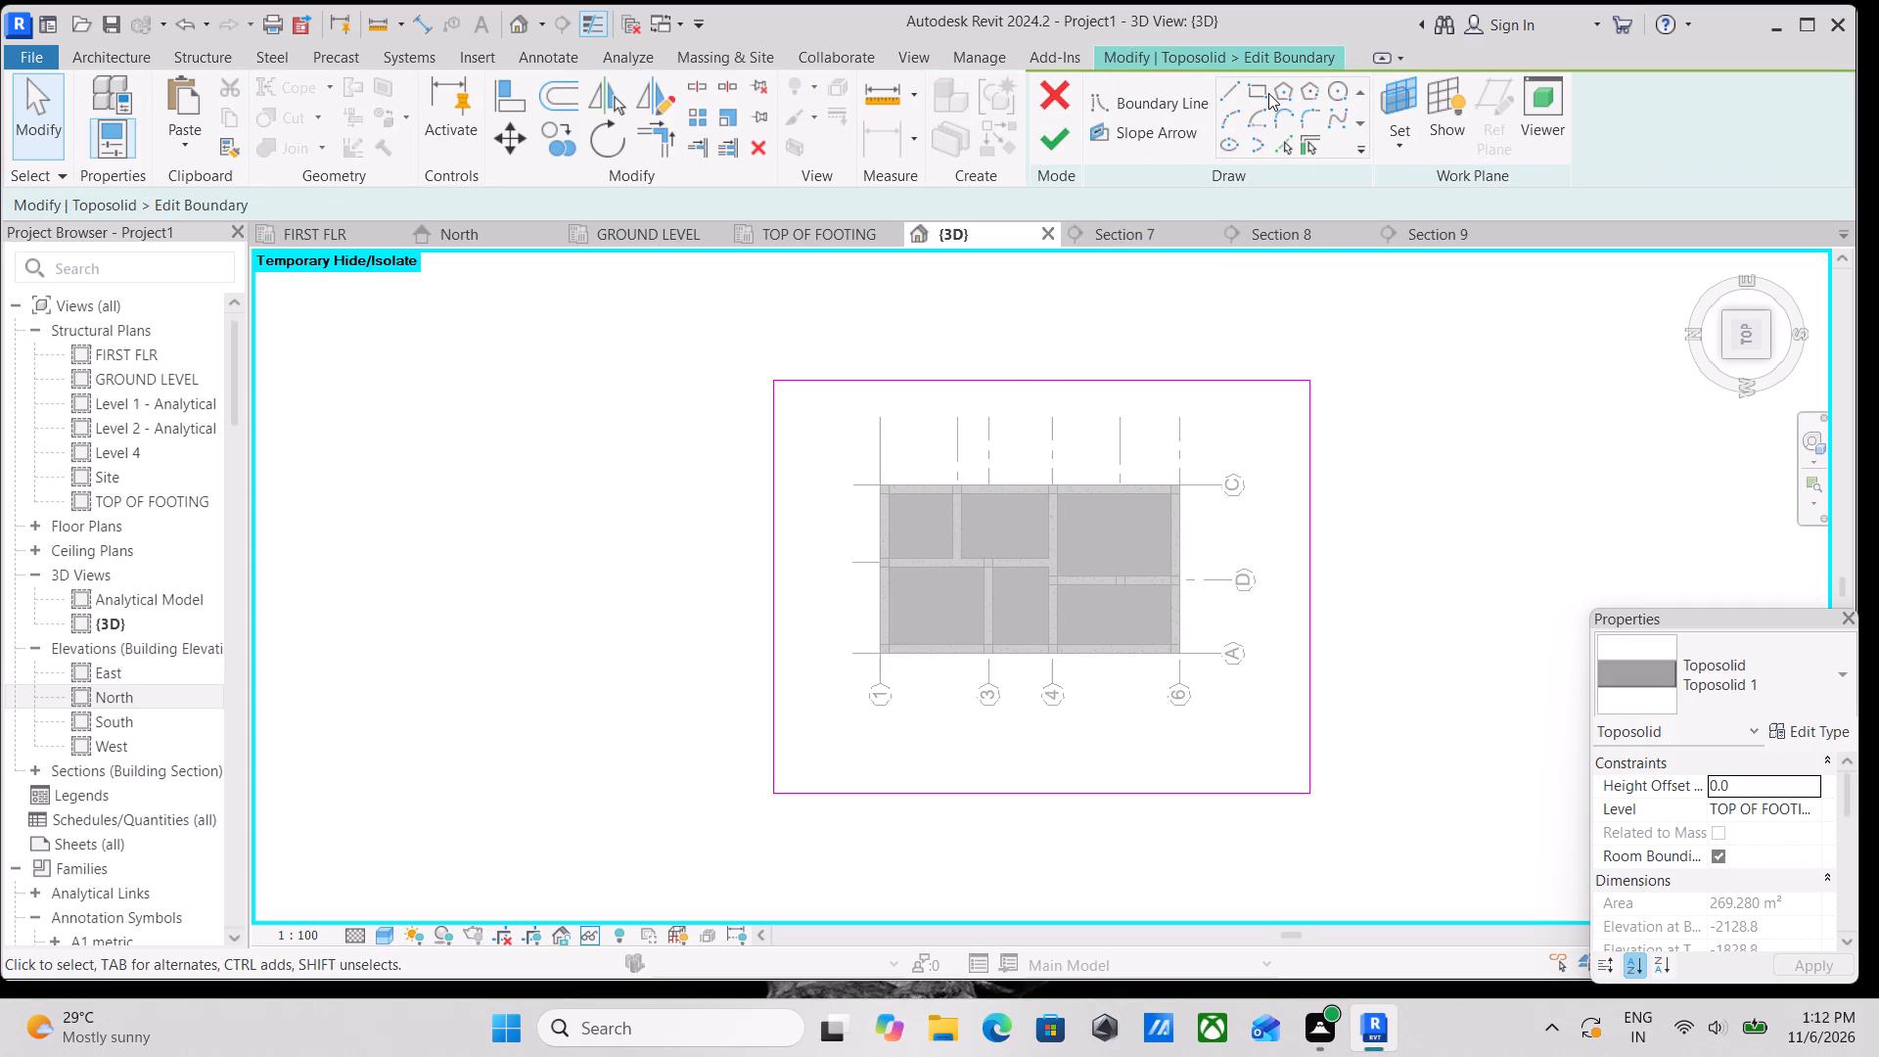
left_click(1268, 93)
scroll(894, 466, "up", 4)
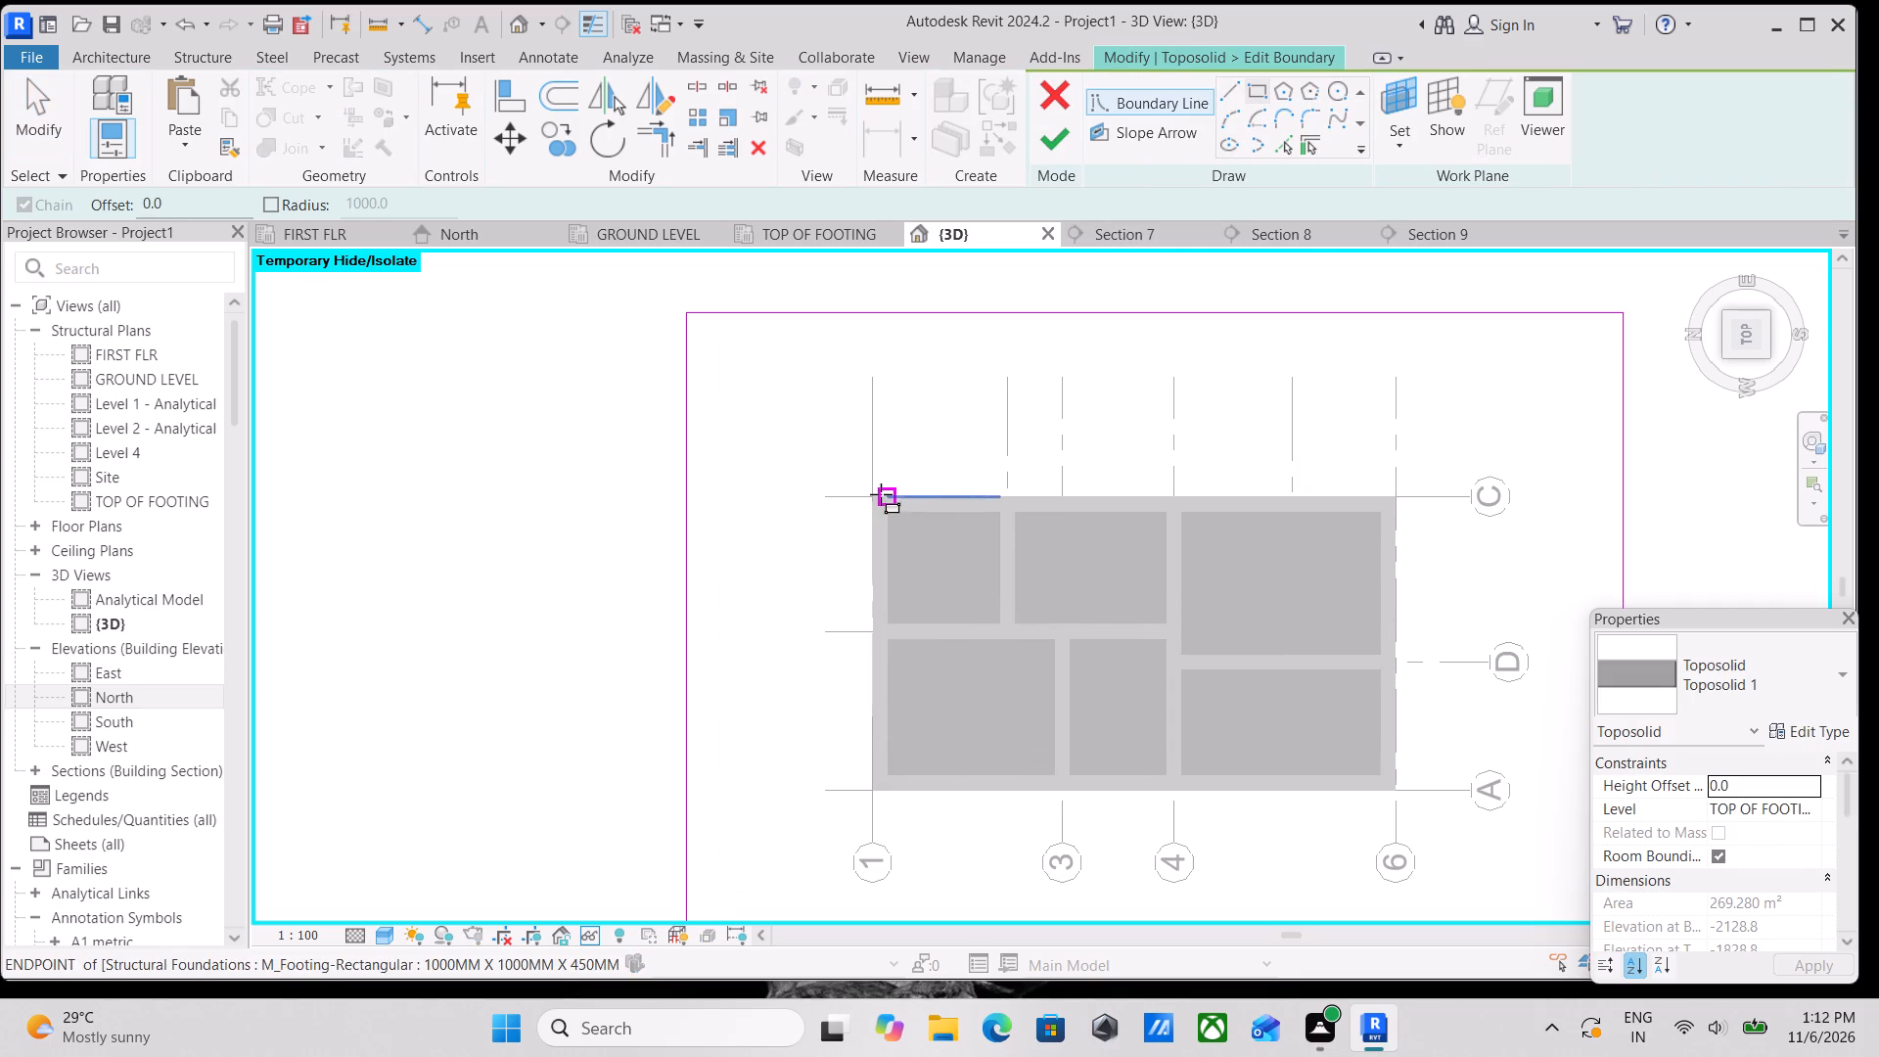
left_click(867, 498)
middle_click_drag(1214, 734, 1081, 652)
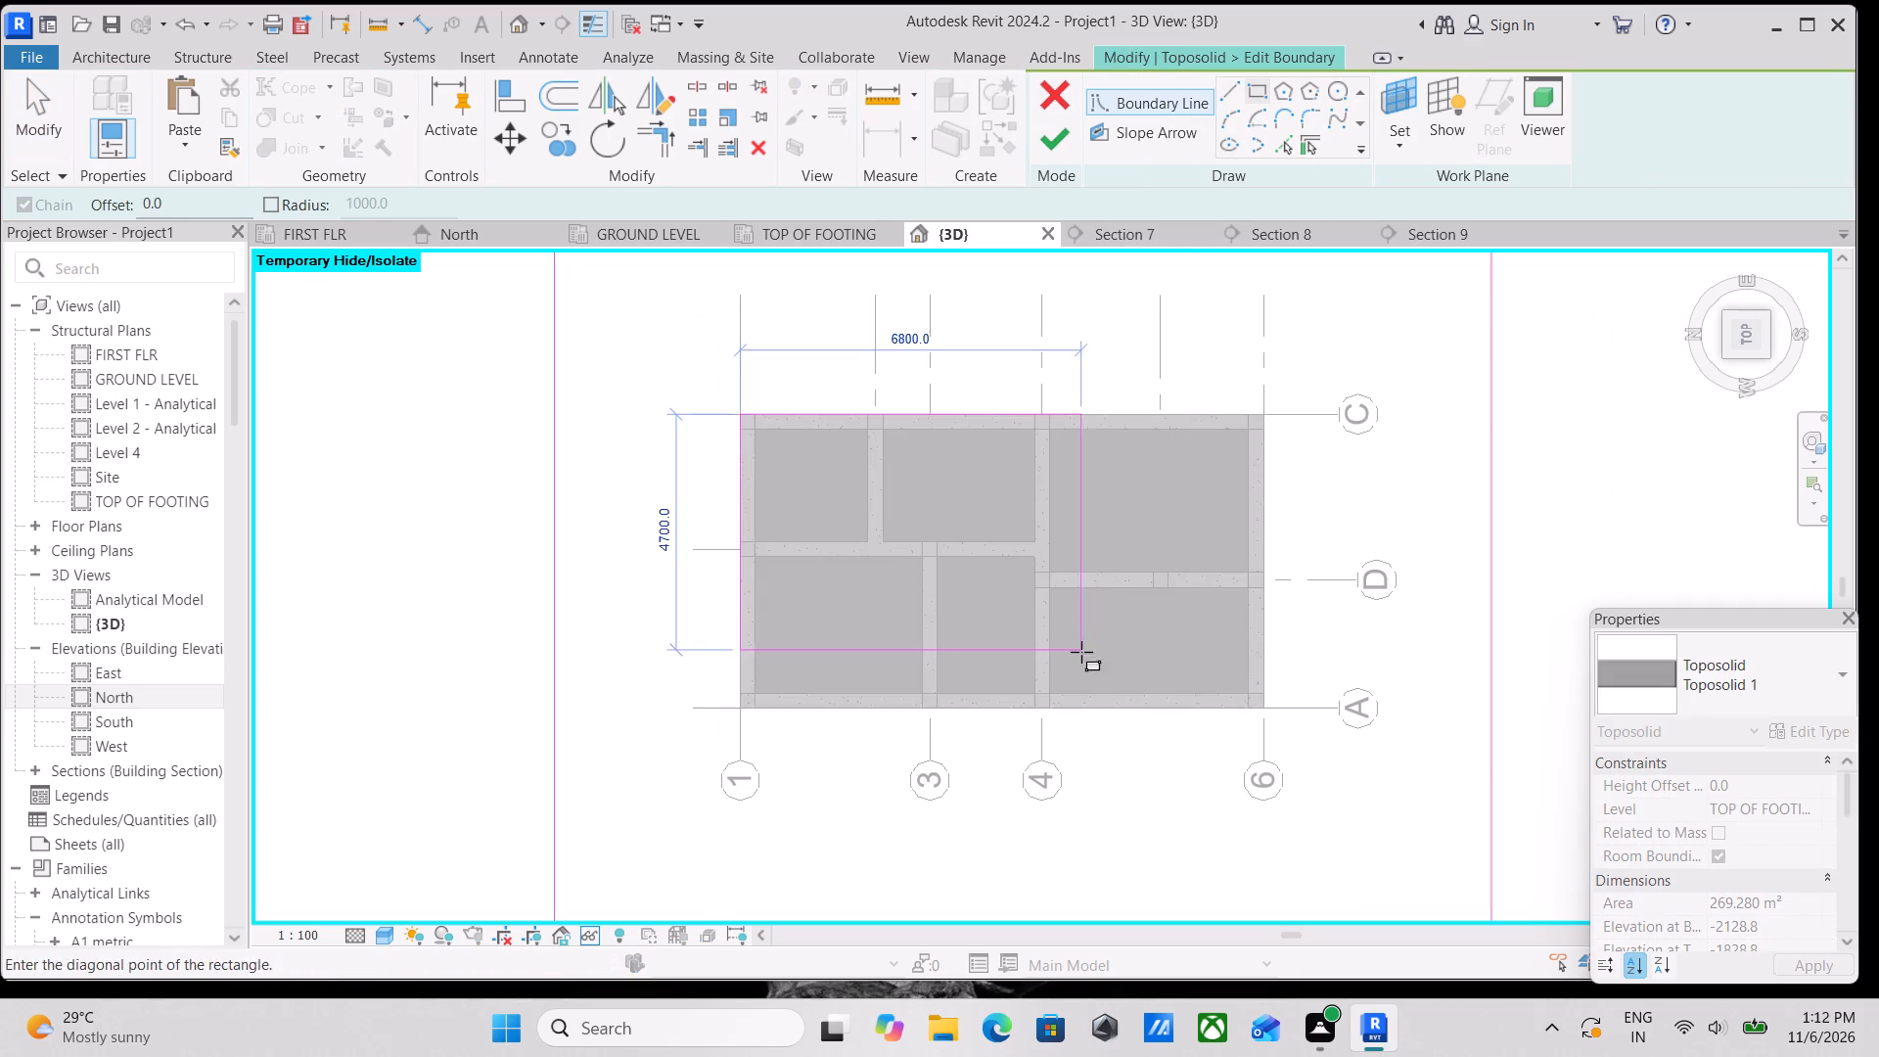
left_click(1265, 704)
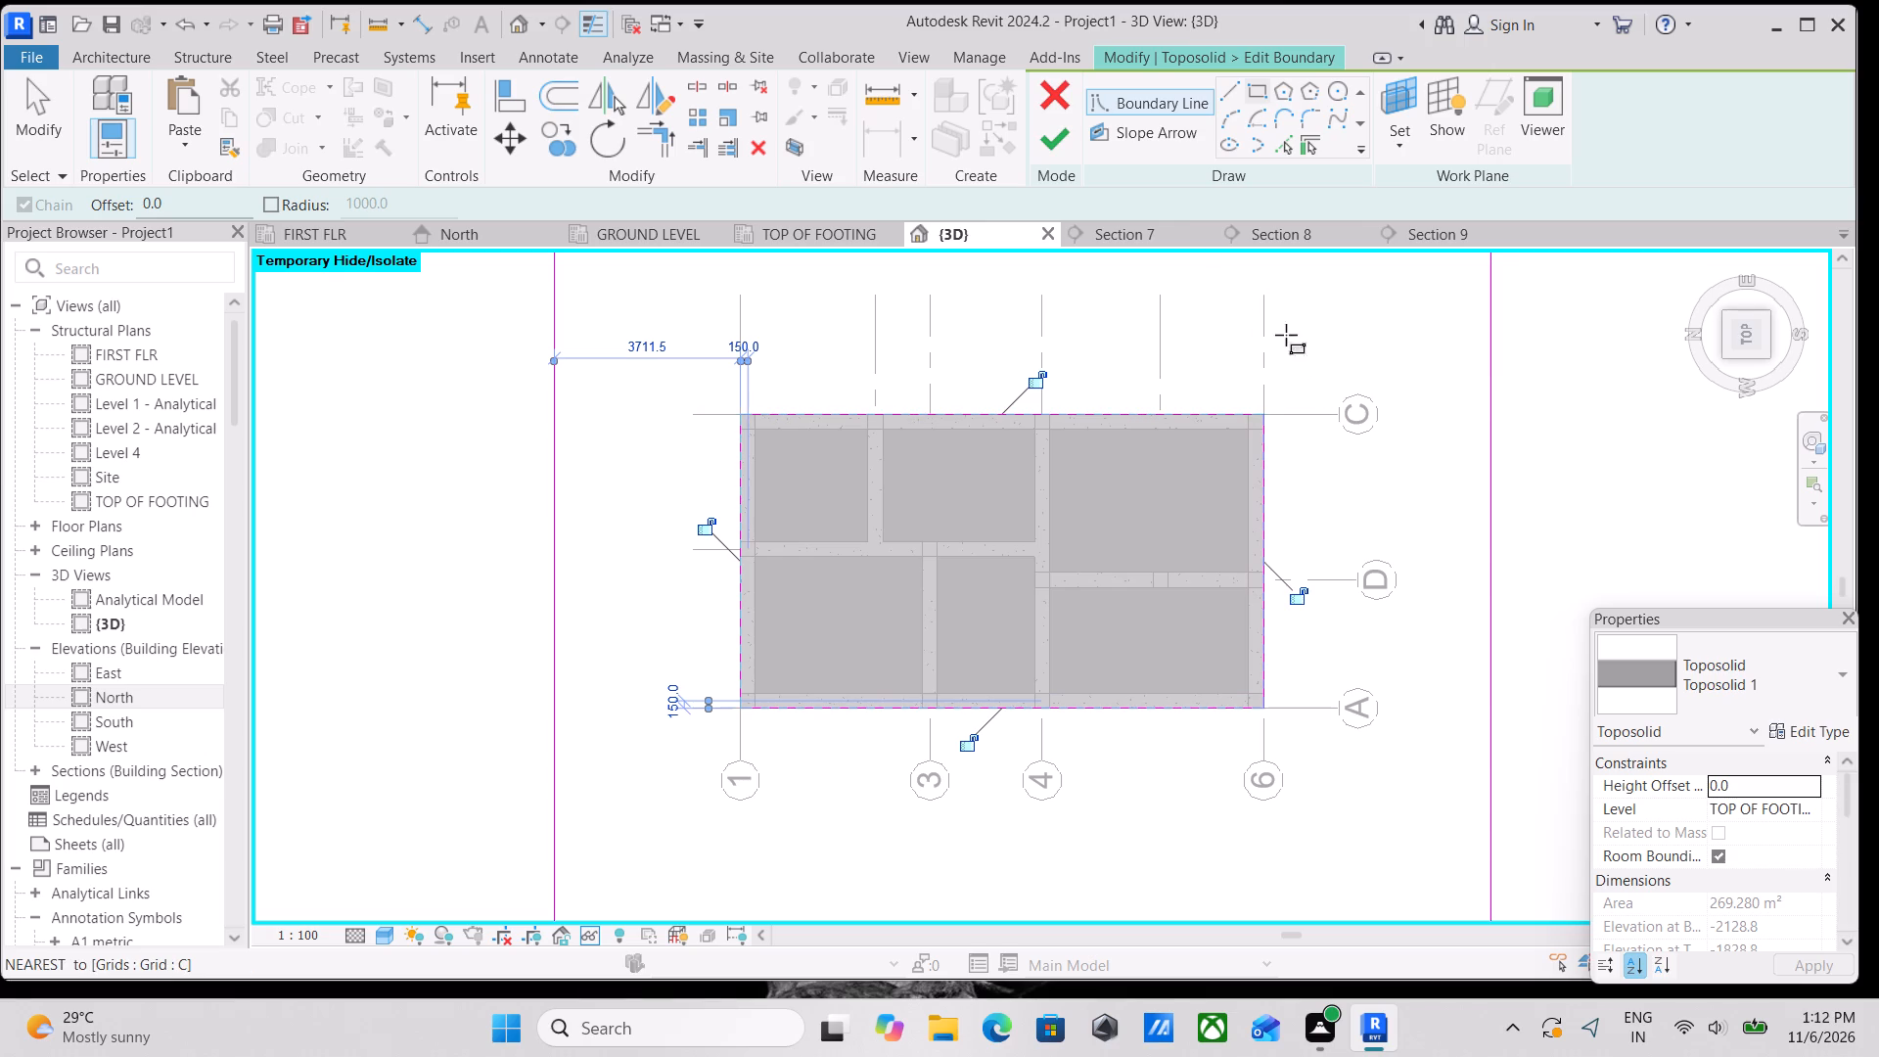
left_click(1043, 138)
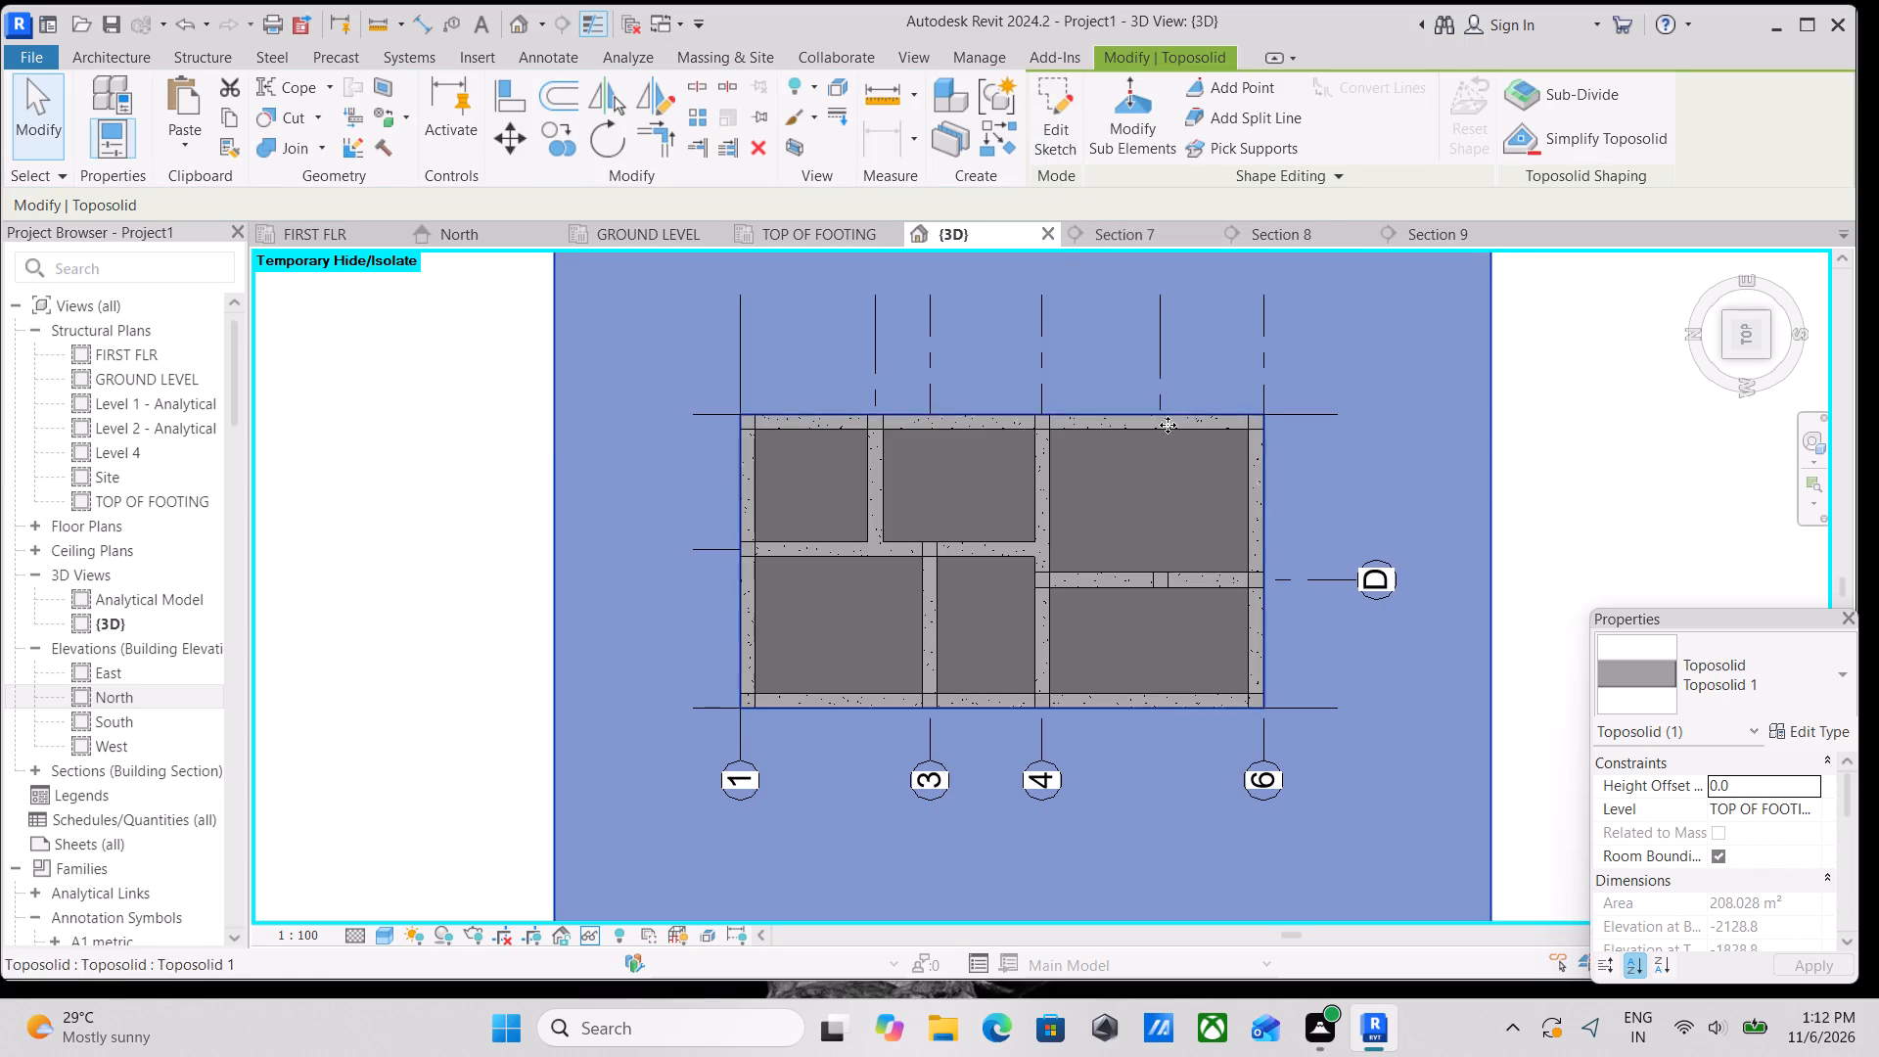
scroll(1233, 404, "down", 3)
key("Escape")
Set the level of the toposolid around the frame to GROUND LEVEL.
scroll(1160, 547, "down", 1)
middle_click_drag(1155, 569, 1300, 372, "shift")
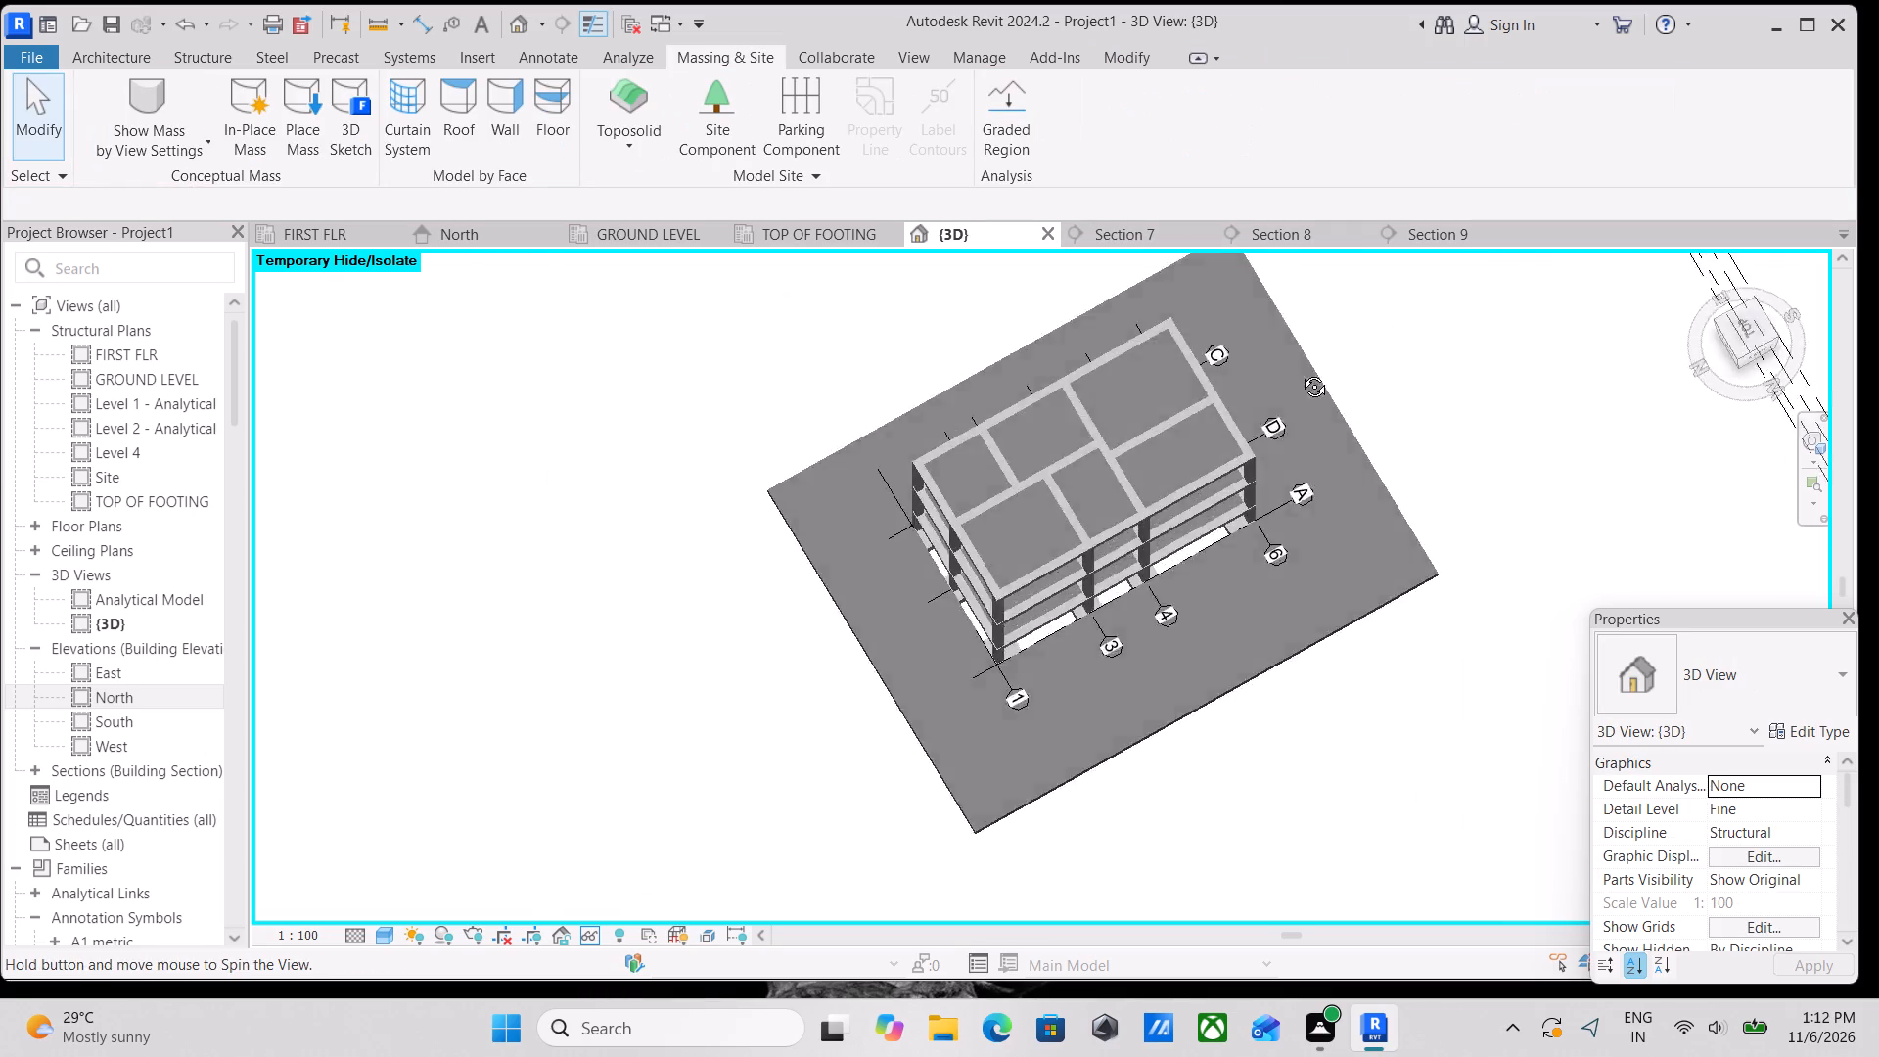
middle_click_drag(1300, 372, 1339, 315, "shift")
middle_click_drag(1252, 629, 1003, 360, "shift")
middle_click_drag(1130, 558, 1239, 400, "shift")
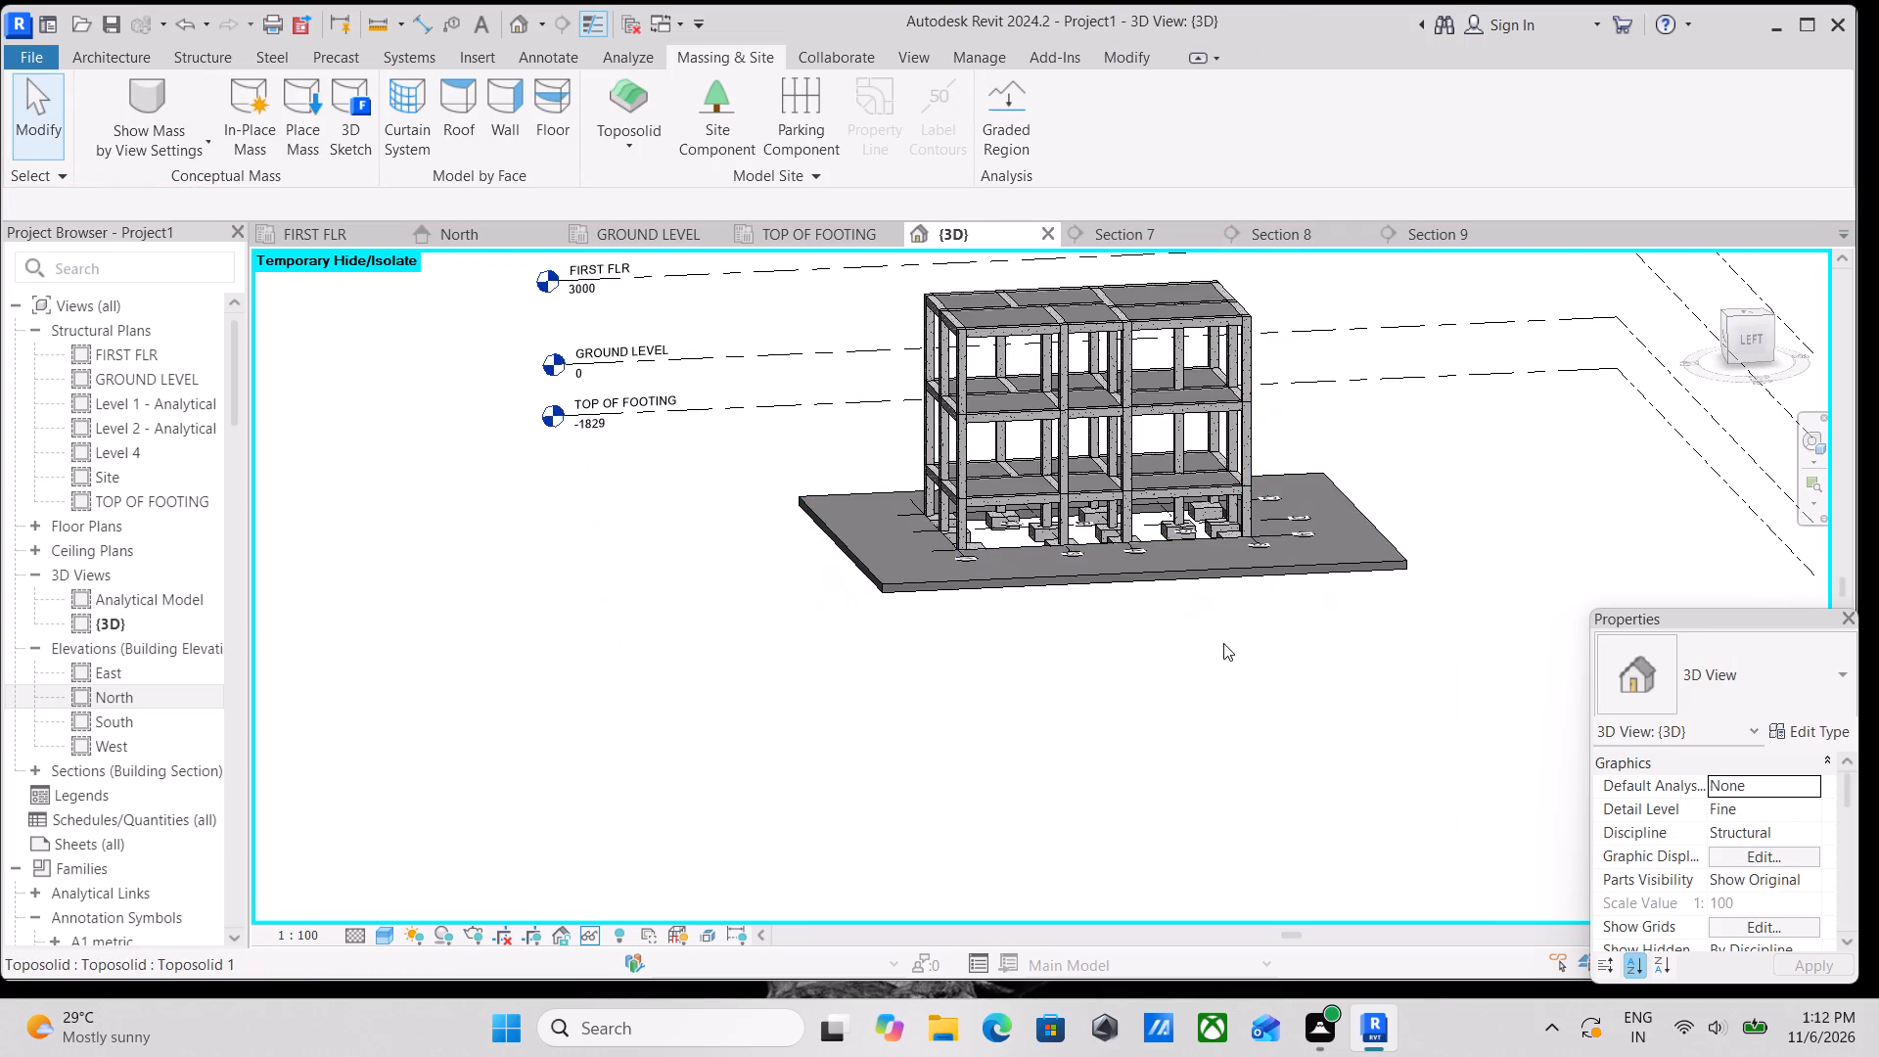
middle_click_drag(1215, 643, 1161, 553, "shift")
scroll(1306, 557, "up", 3)
key("Escape")
left_click(1335, 525)
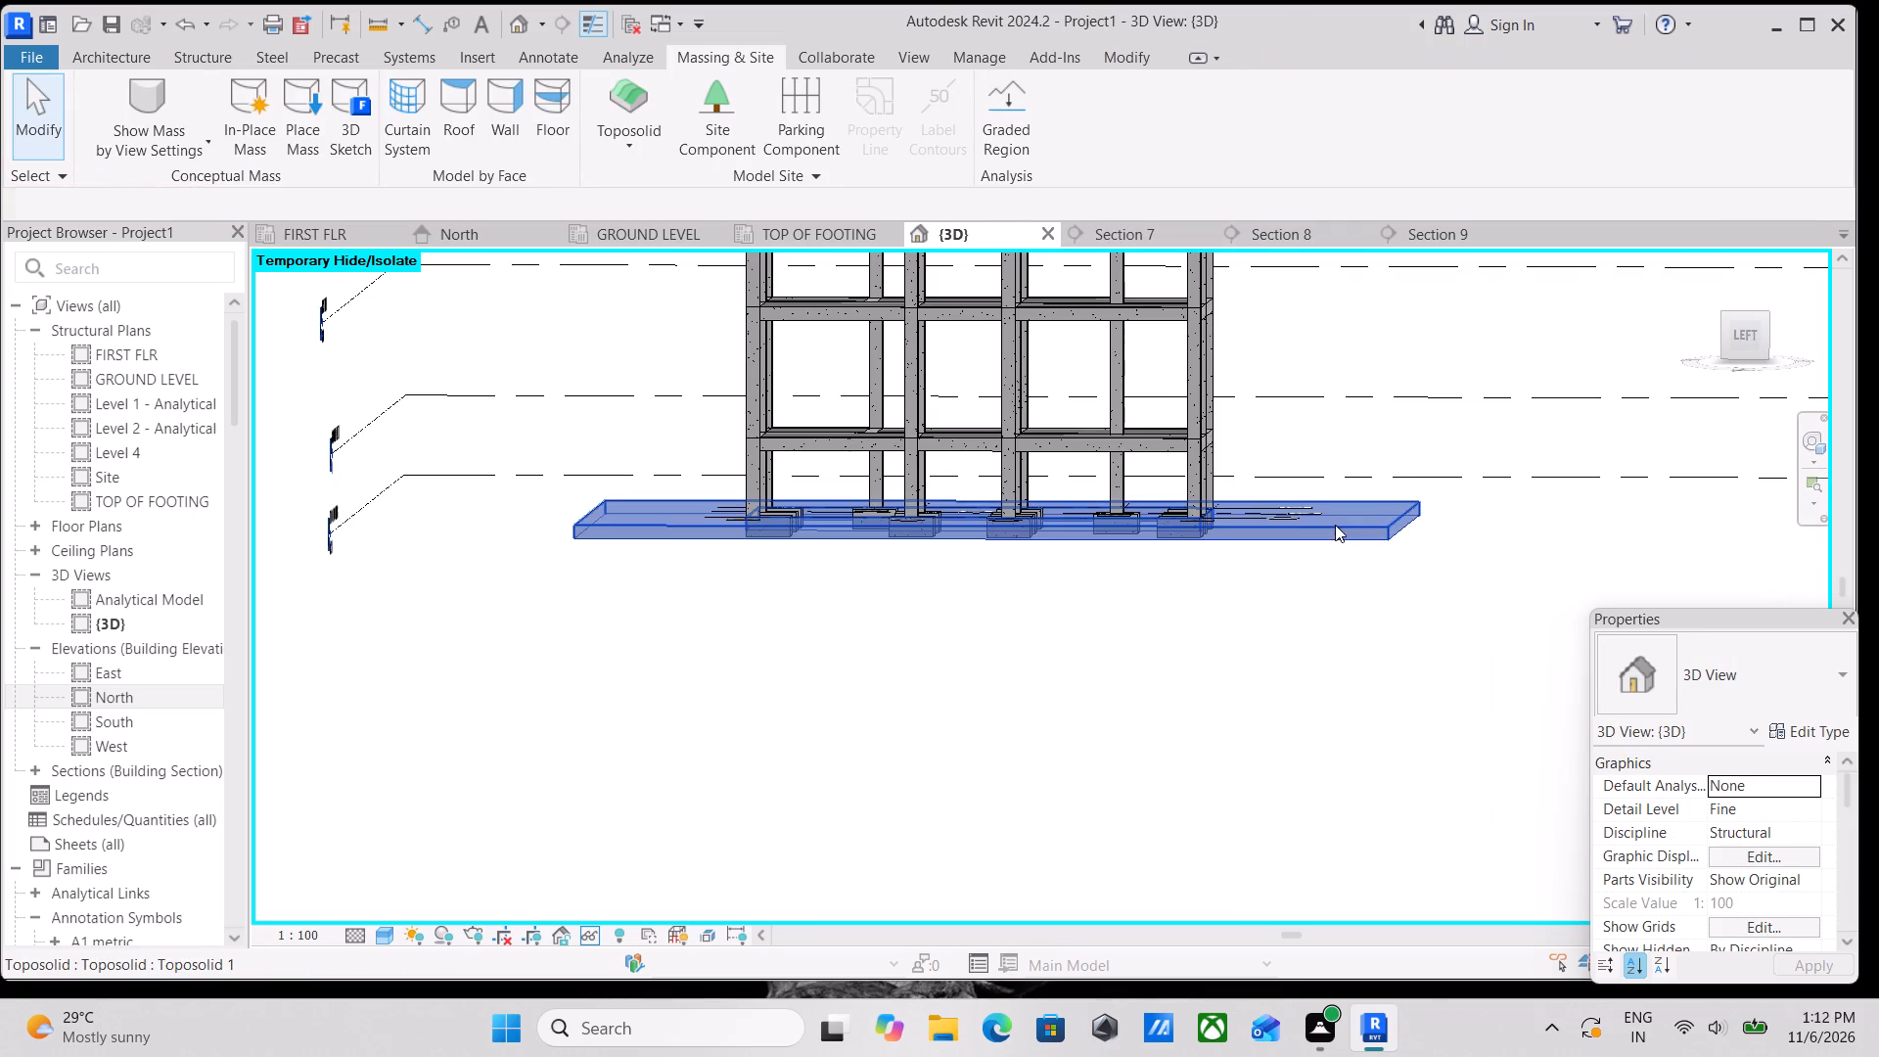
left_click(1835, 812)
left_click(1812, 806)
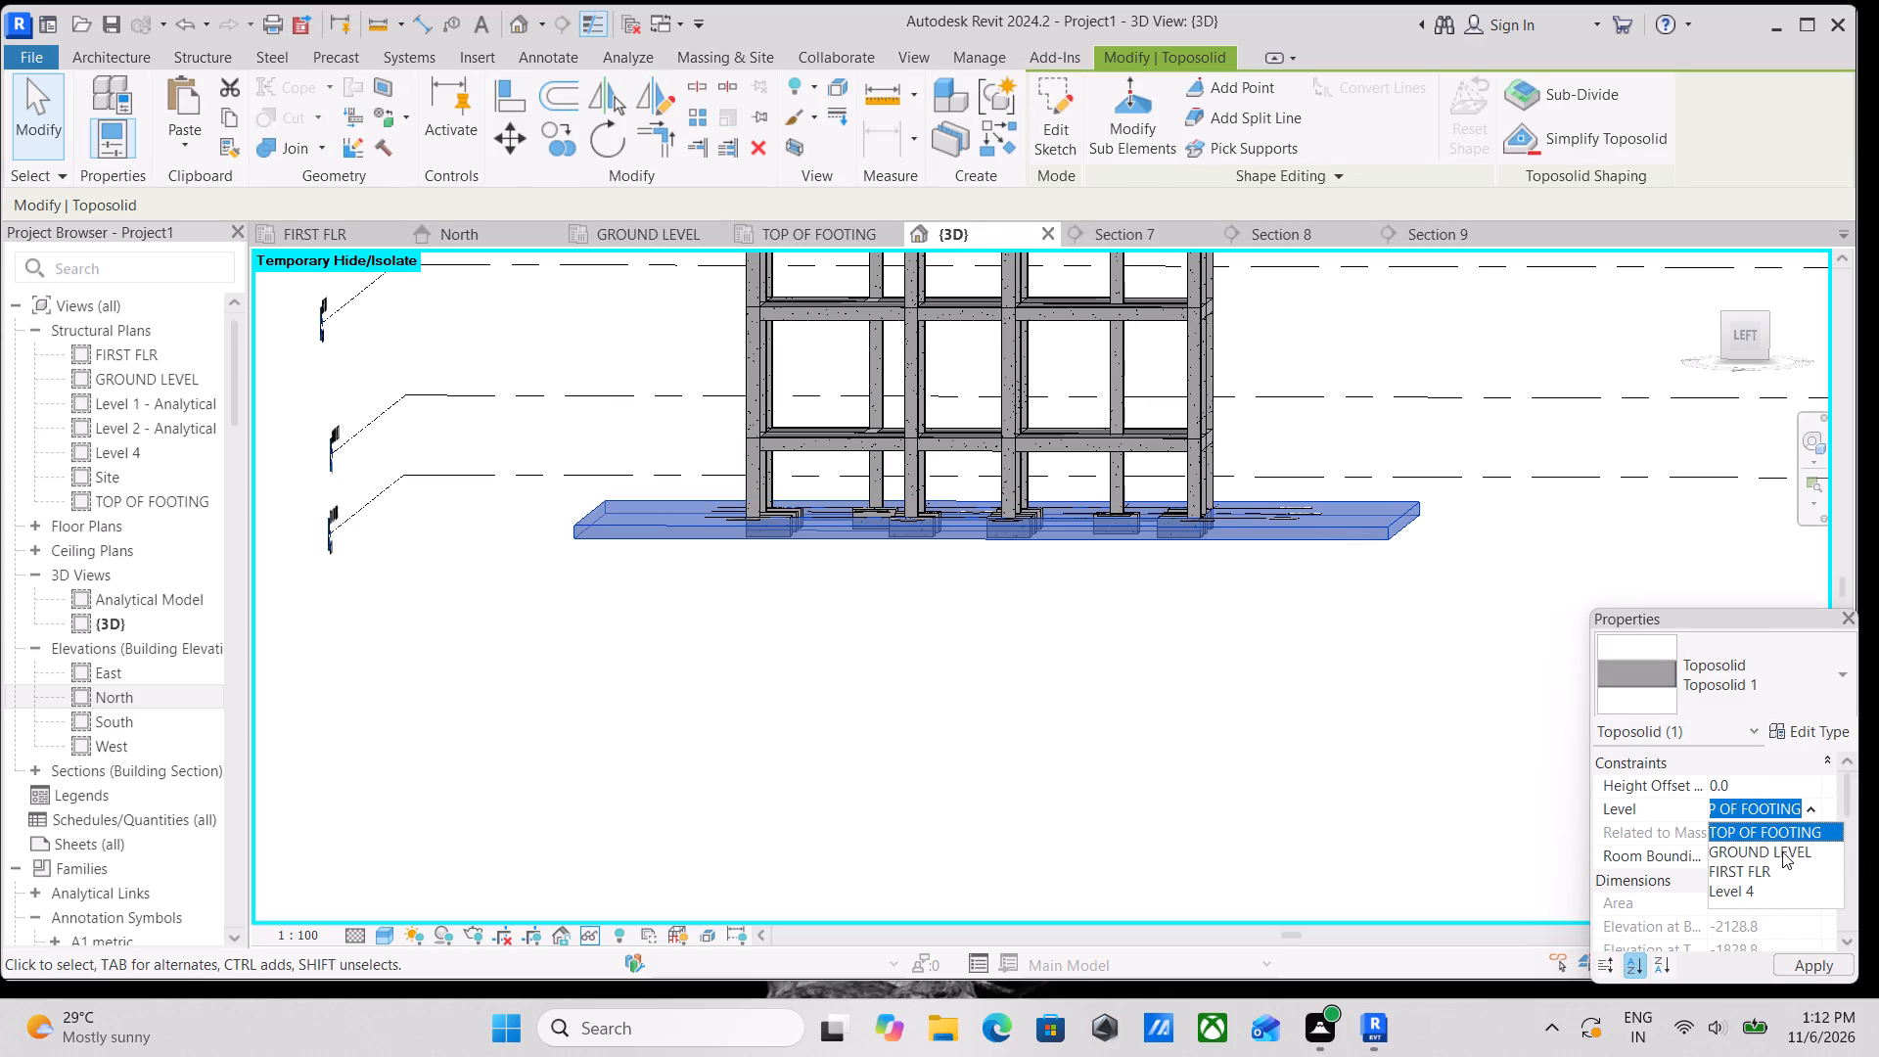
left_click(1782, 851)
scroll(1398, 539, "down", 2)
scroll(1225, 536, "down", 3)
key("Escape")
Examine the toposolid against the frame's columns and lowest beams in oblique, close-up and left-side 3D views.
scroll(1095, 518, "down", 2)
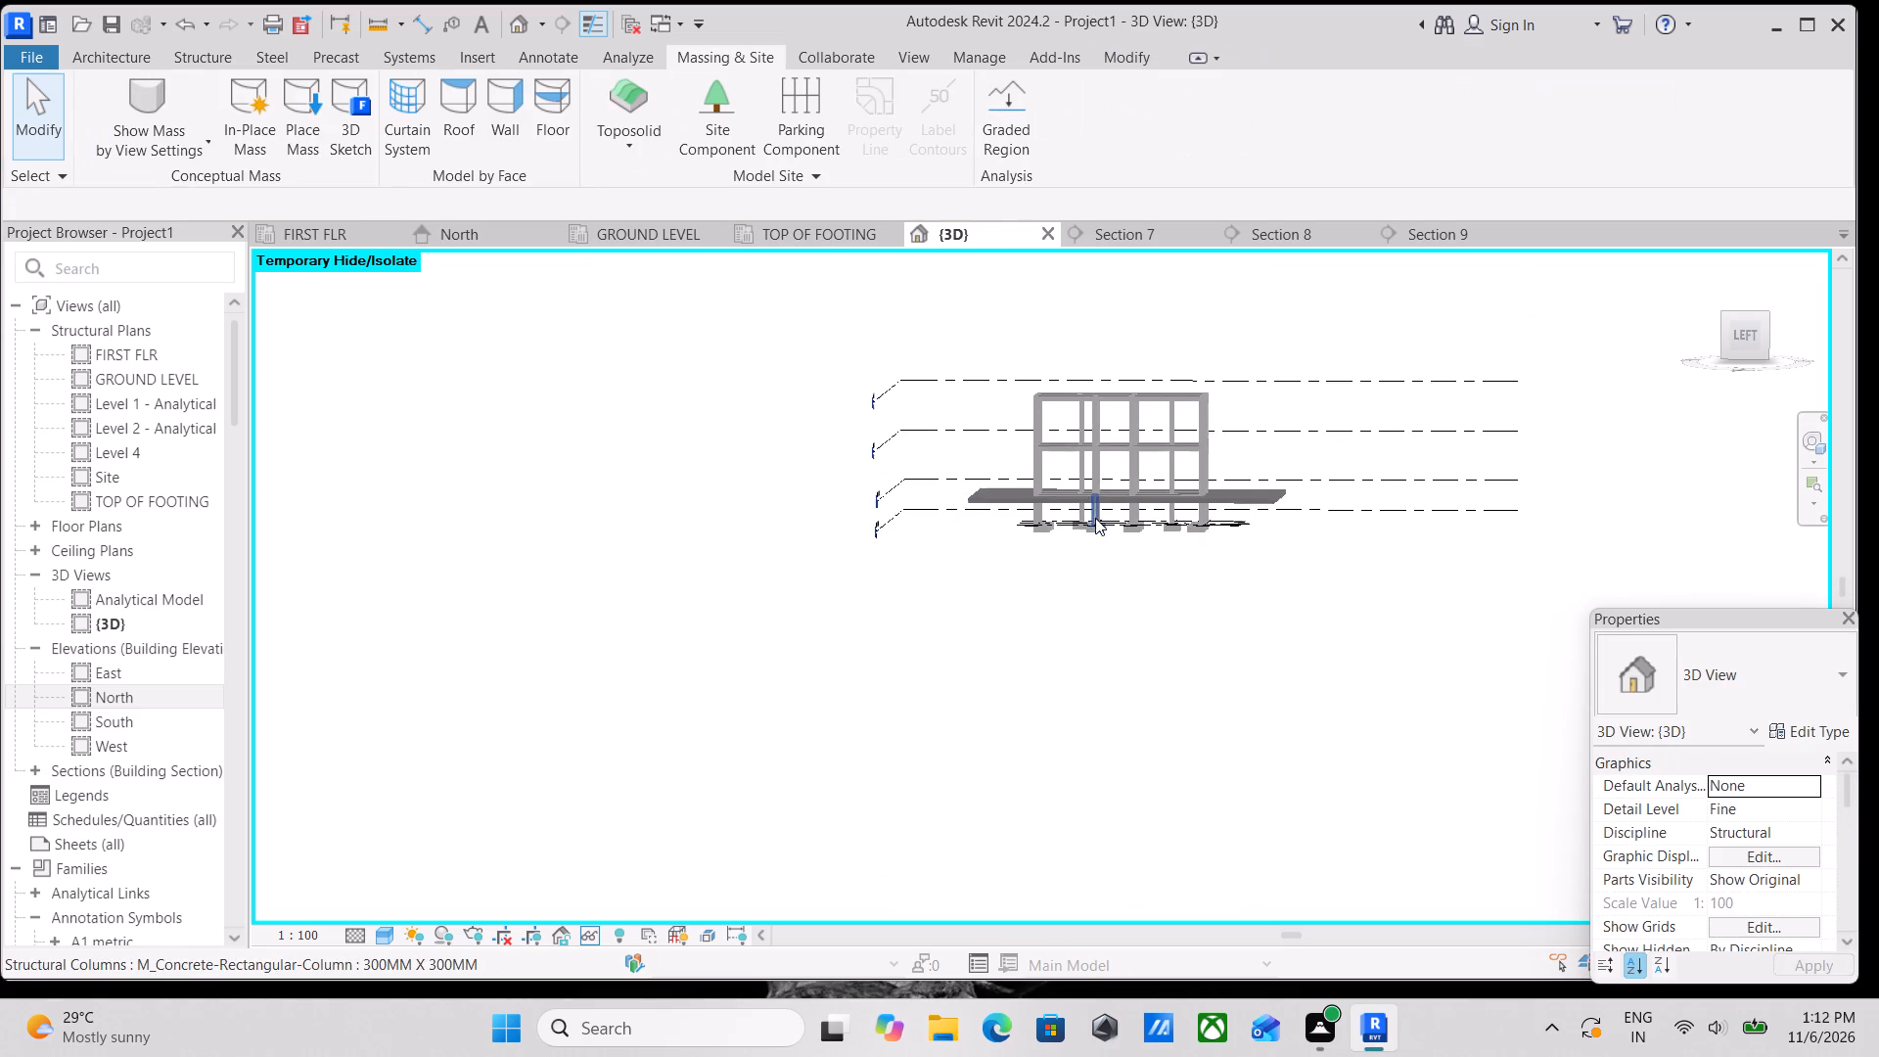
middle_click_drag(1048, 490, 1301, 715, "shift")
middle_click_drag(1268, 677, 1237, 677)
middle_click_drag(1195, 625, 1110, 638, "shift")
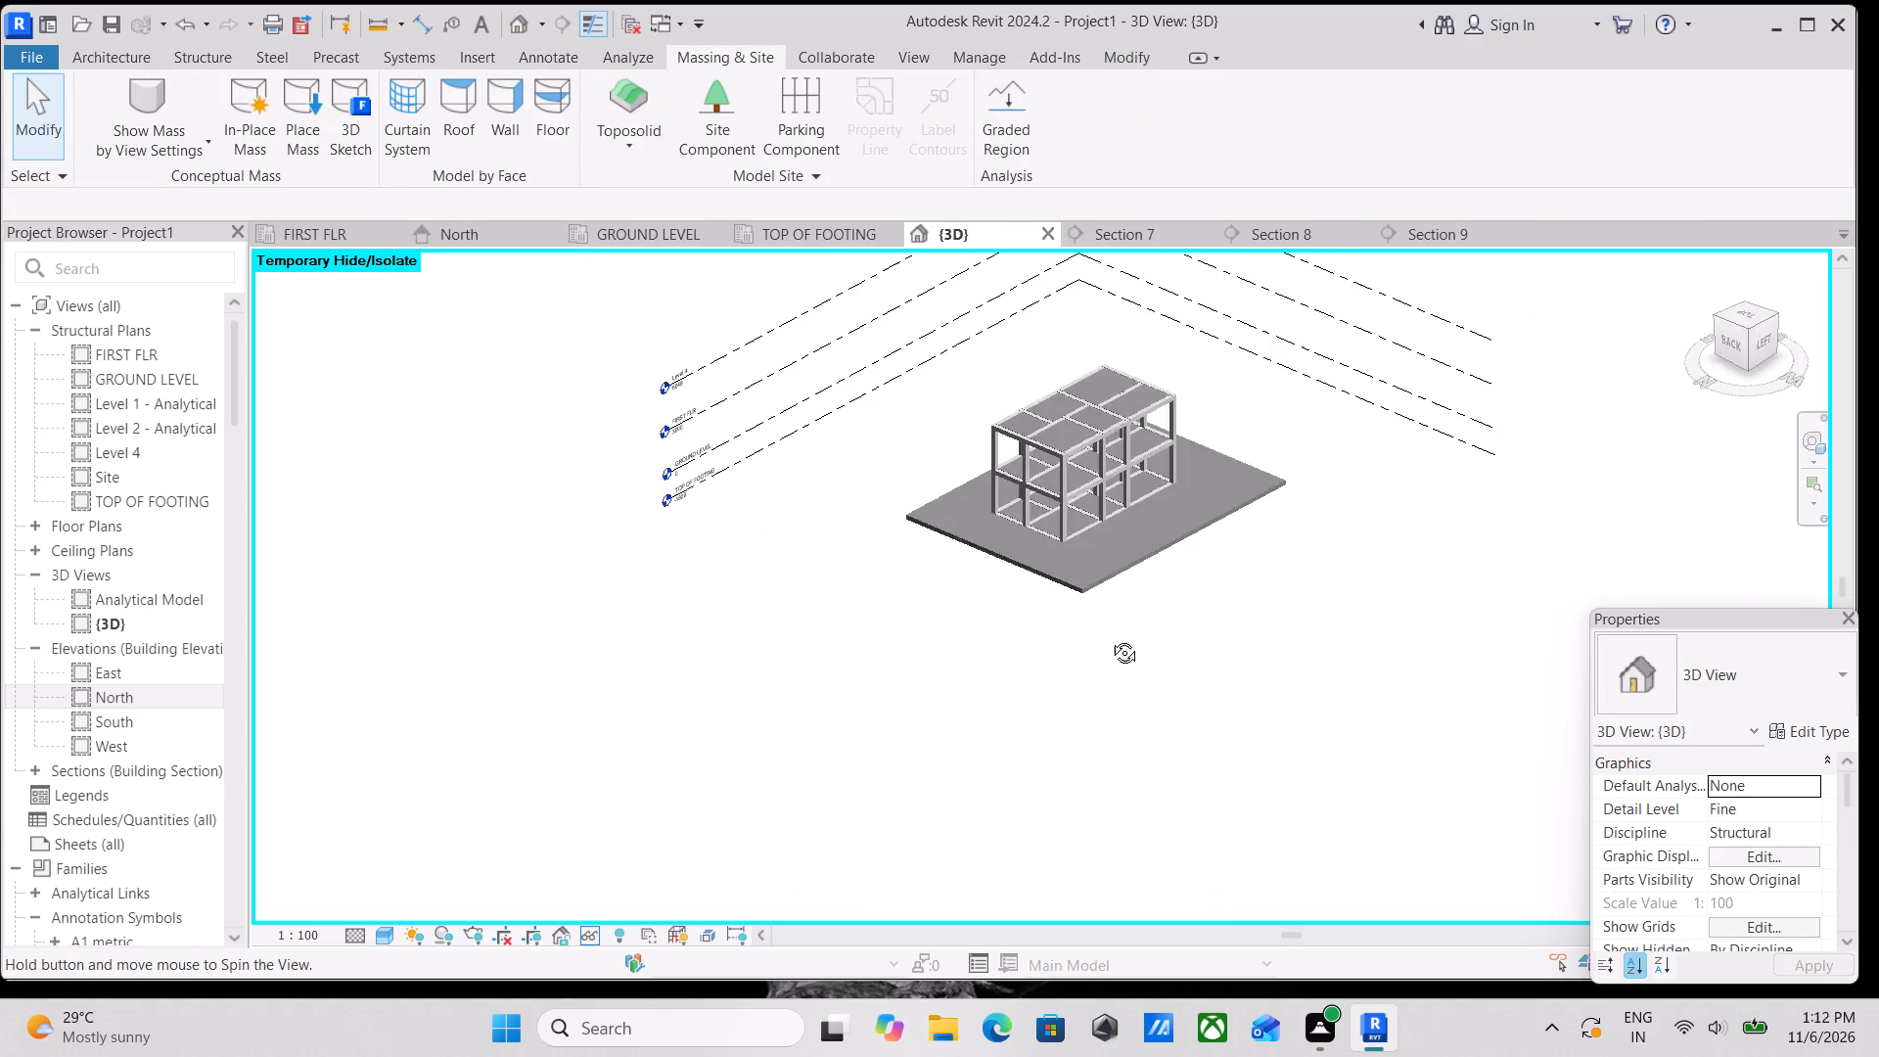
middle_click_drag(1110, 638, 1100, 643, "shift")
scroll(1104, 565, "up", 6)
middle_click_drag(1056, 538, 1071, 669)
scroll(856, 604, "up", 4)
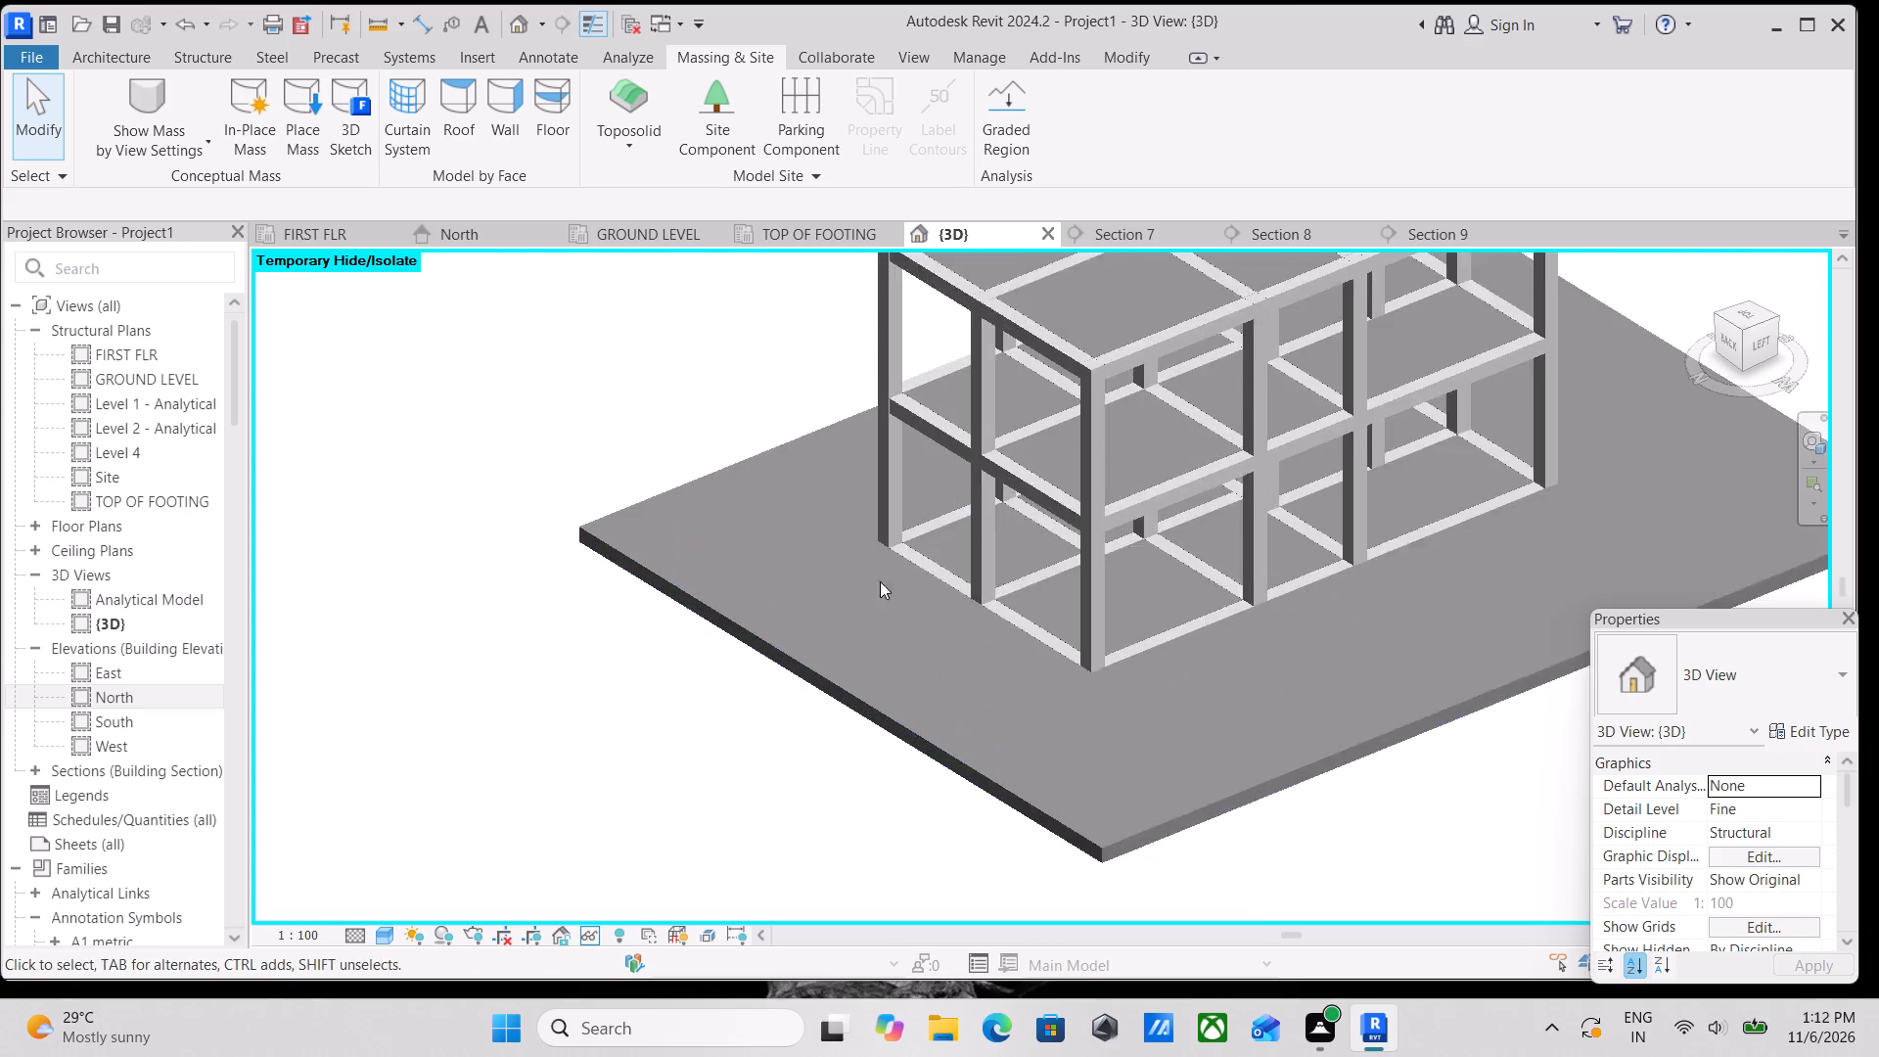
scroll(1086, 571, "up", 1)
middle_click_drag(1086, 571, 1110, 617)
scroll(1092, 618, "up", 3)
middle_click_drag(1174, 635, 1029, 601)
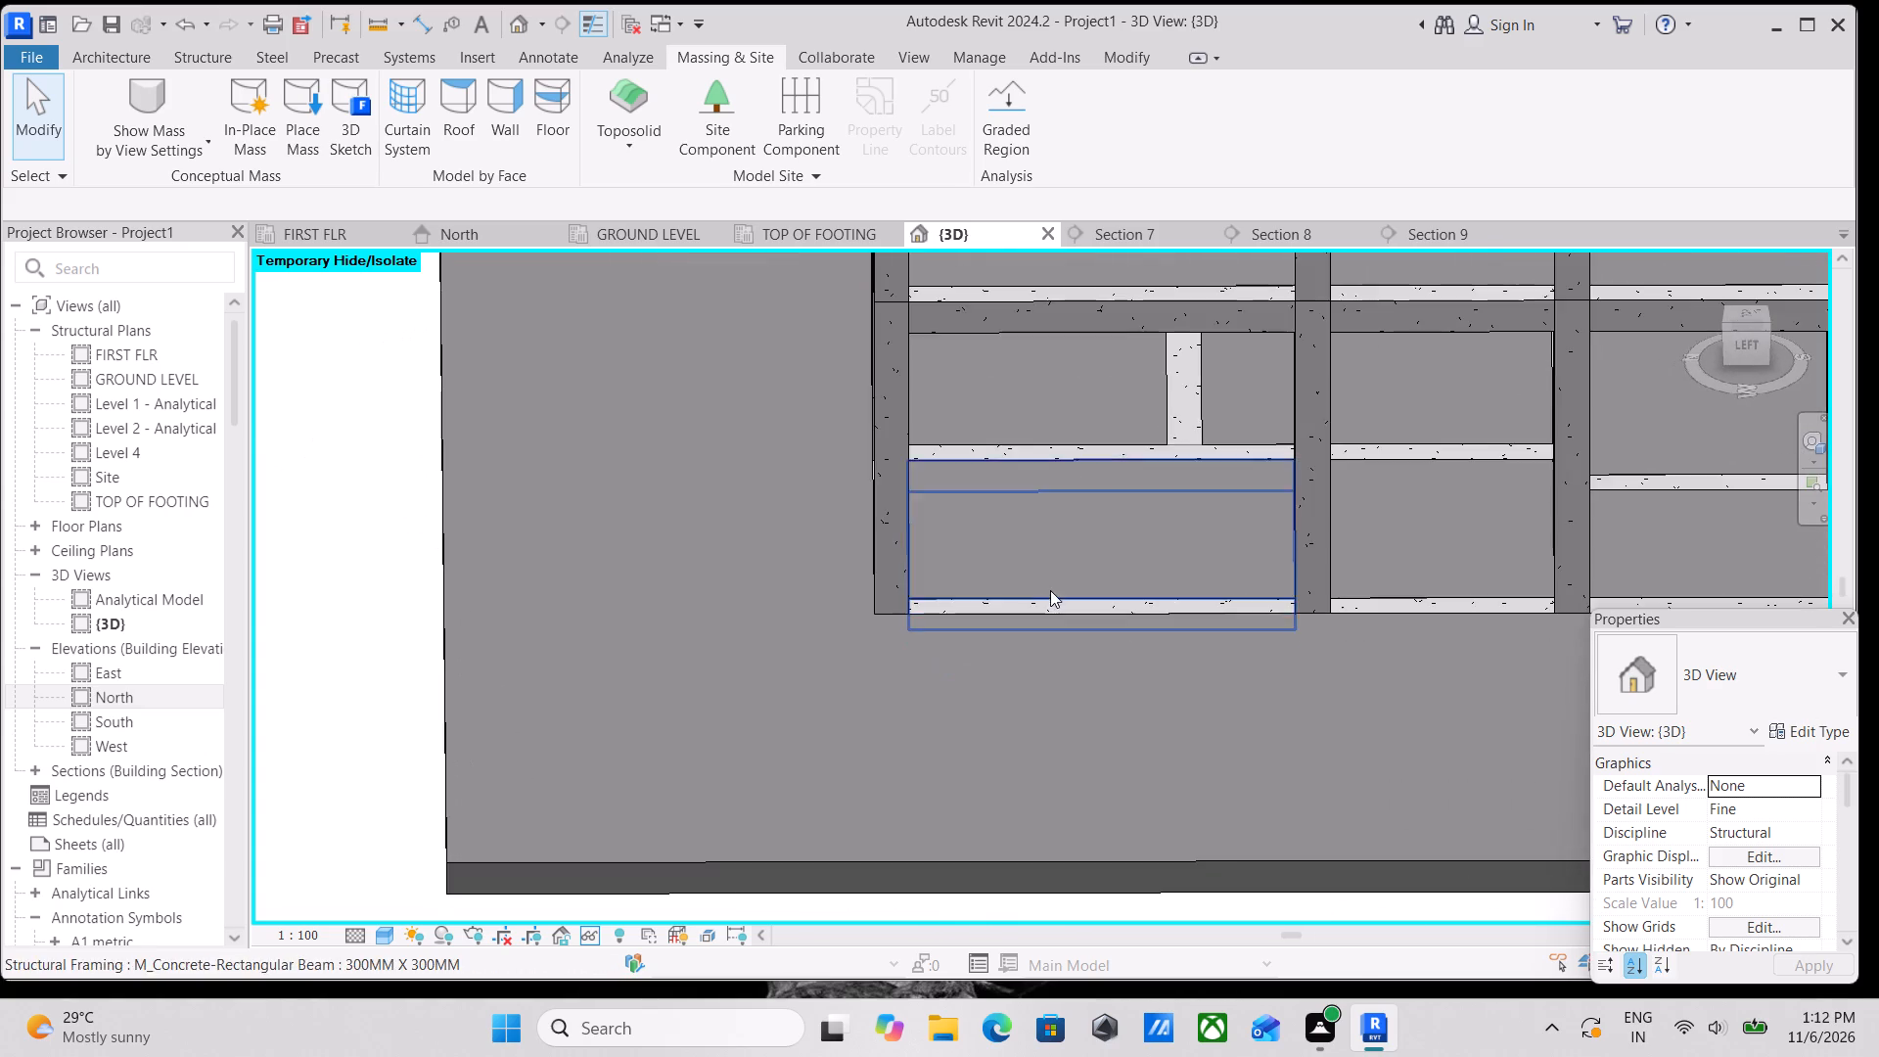
middle_click_drag(1057, 602, 1104, 667)
left_click(110, 58)
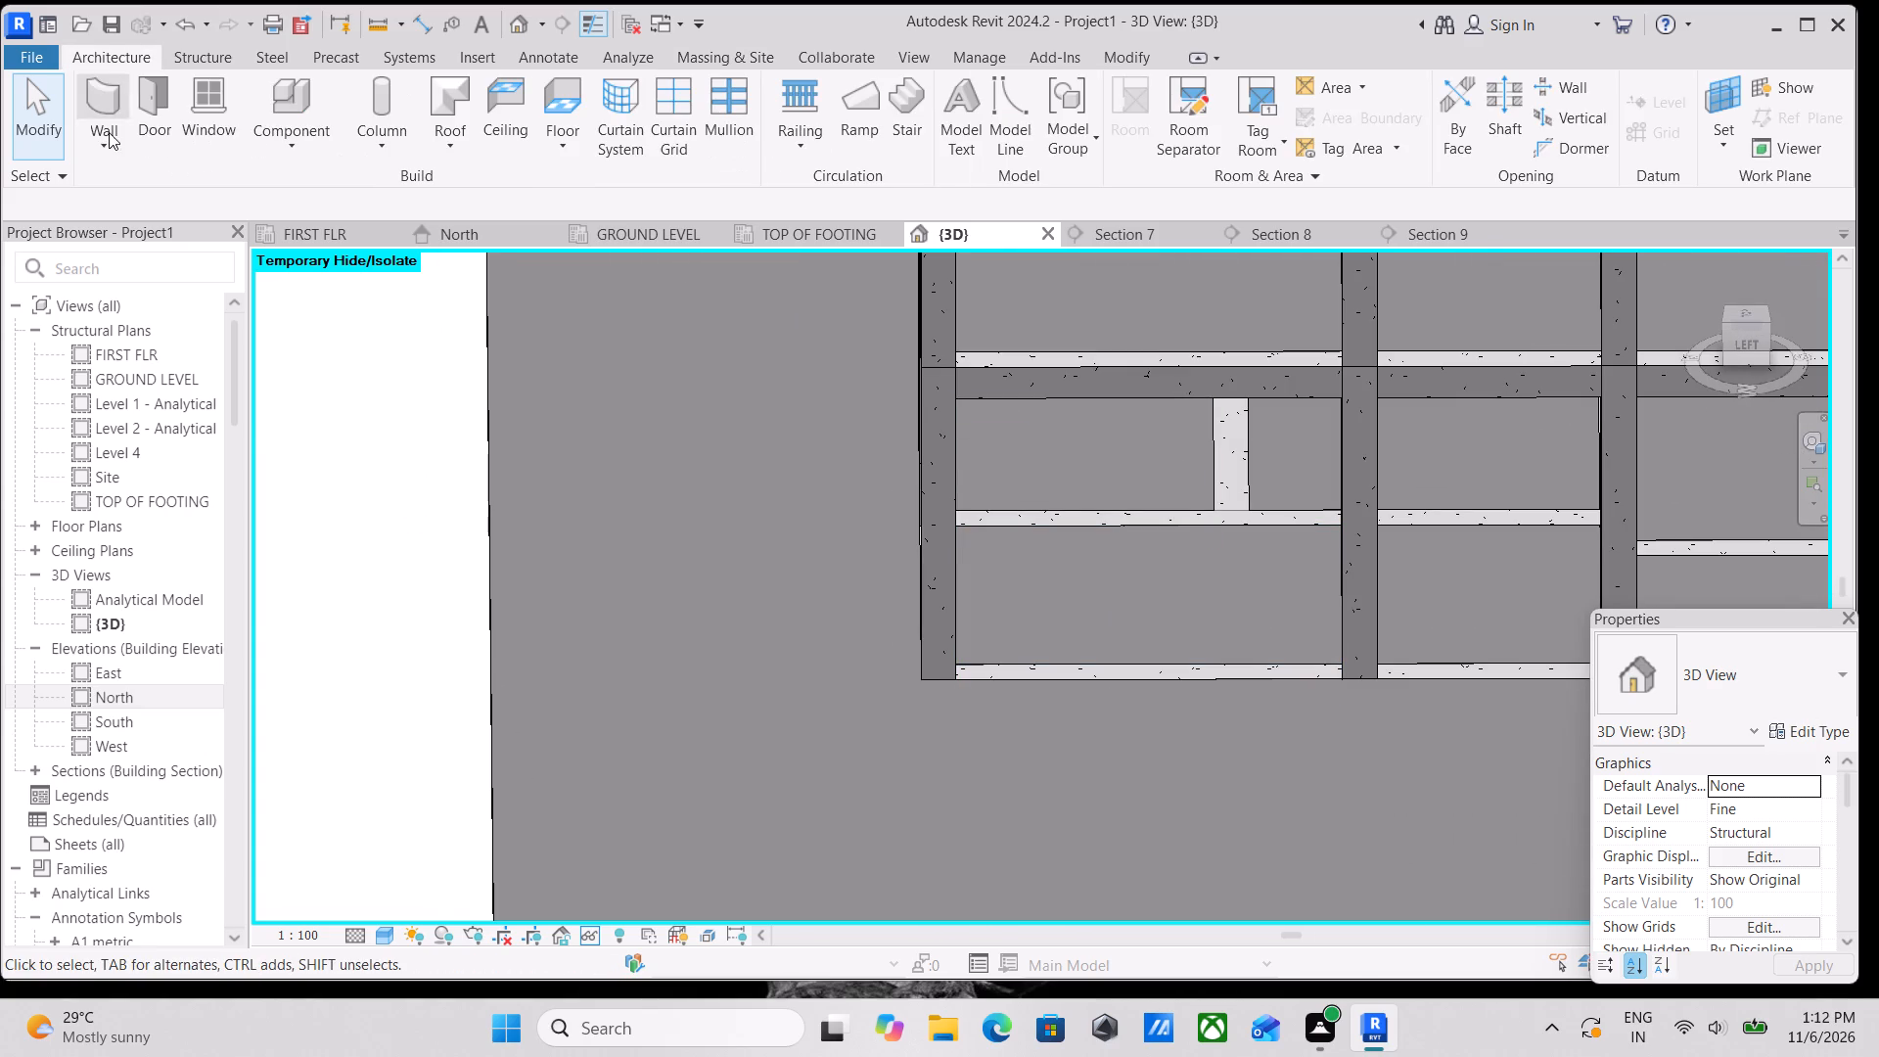
scroll(1240, 508, "down", 2)
middle_click_drag(1179, 557, 1113, 569)
scroll(1356, 557, "down", 1)
middle_click_drag(1188, 613, 882, 633)
scroll(1341, 621, "down", 2)
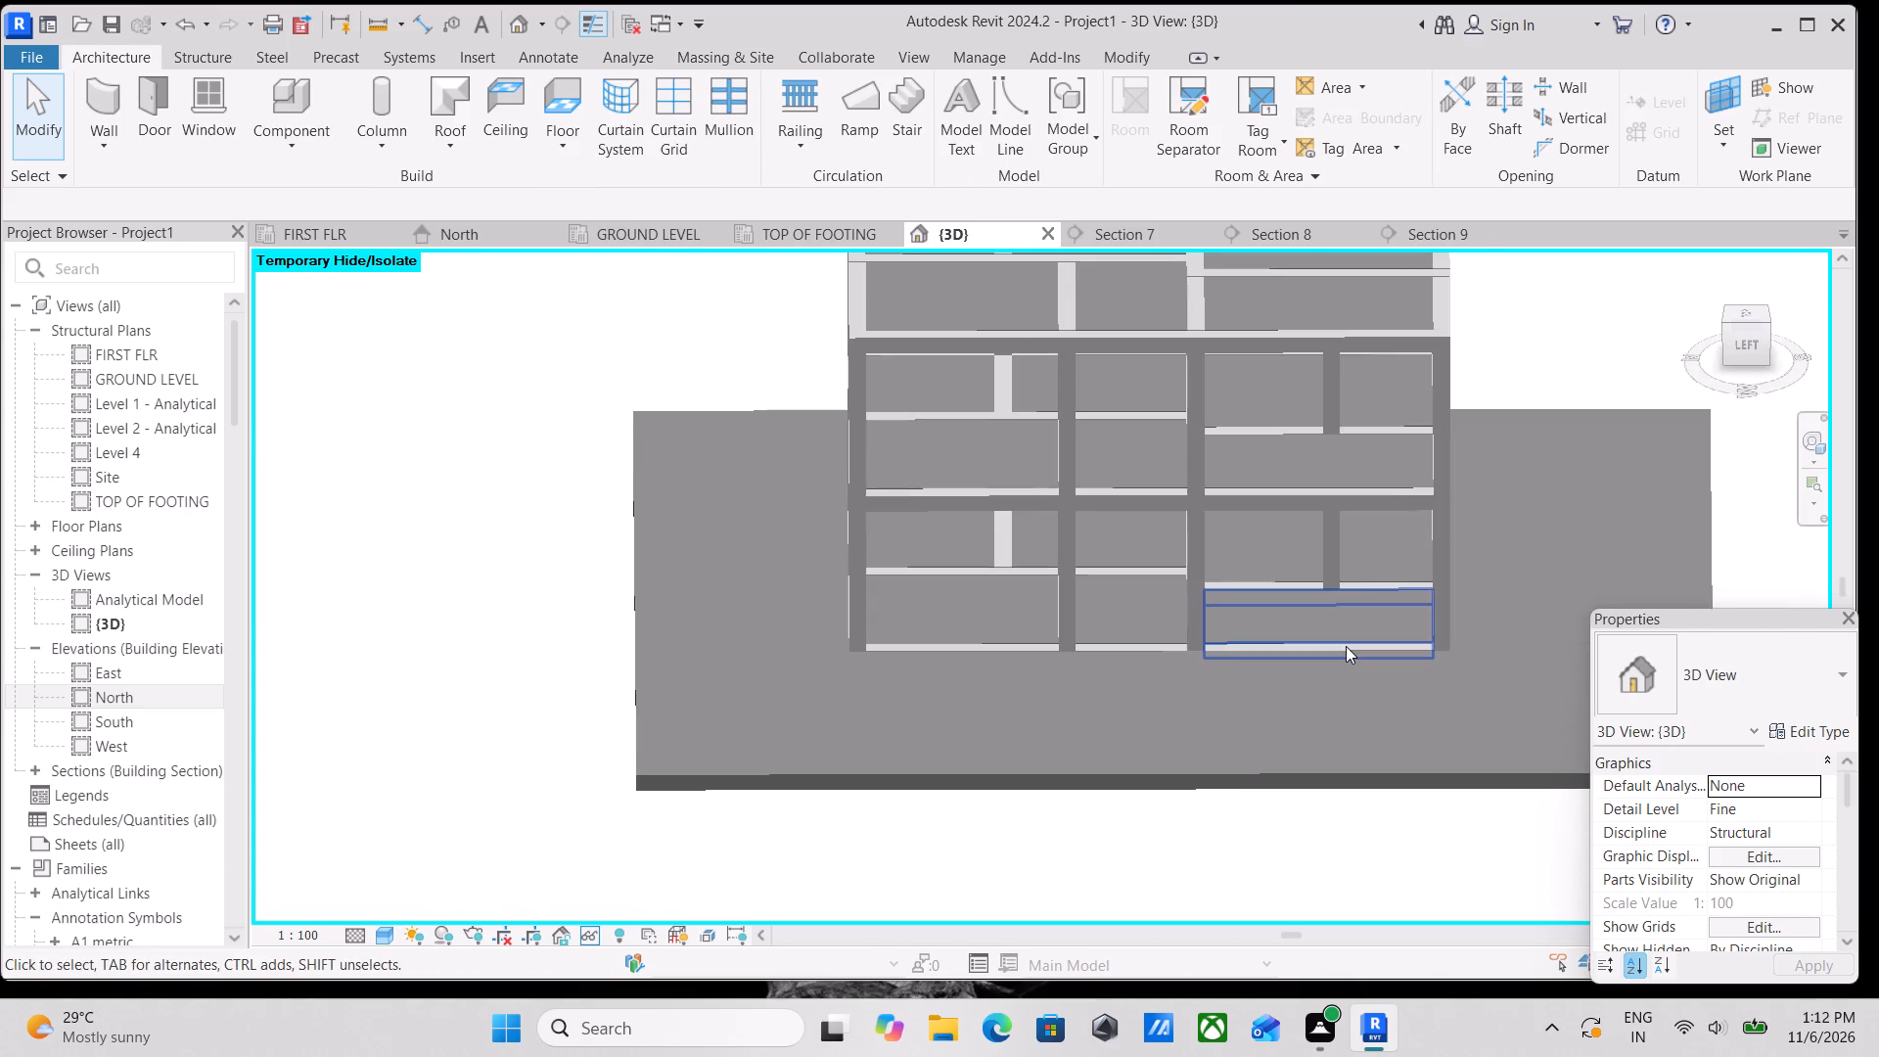
scroll(1348, 646, "down", 1)
middle_click_drag(1347, 646, 979, 673)
middle_click_drag(1241, 666, 1138, 698)
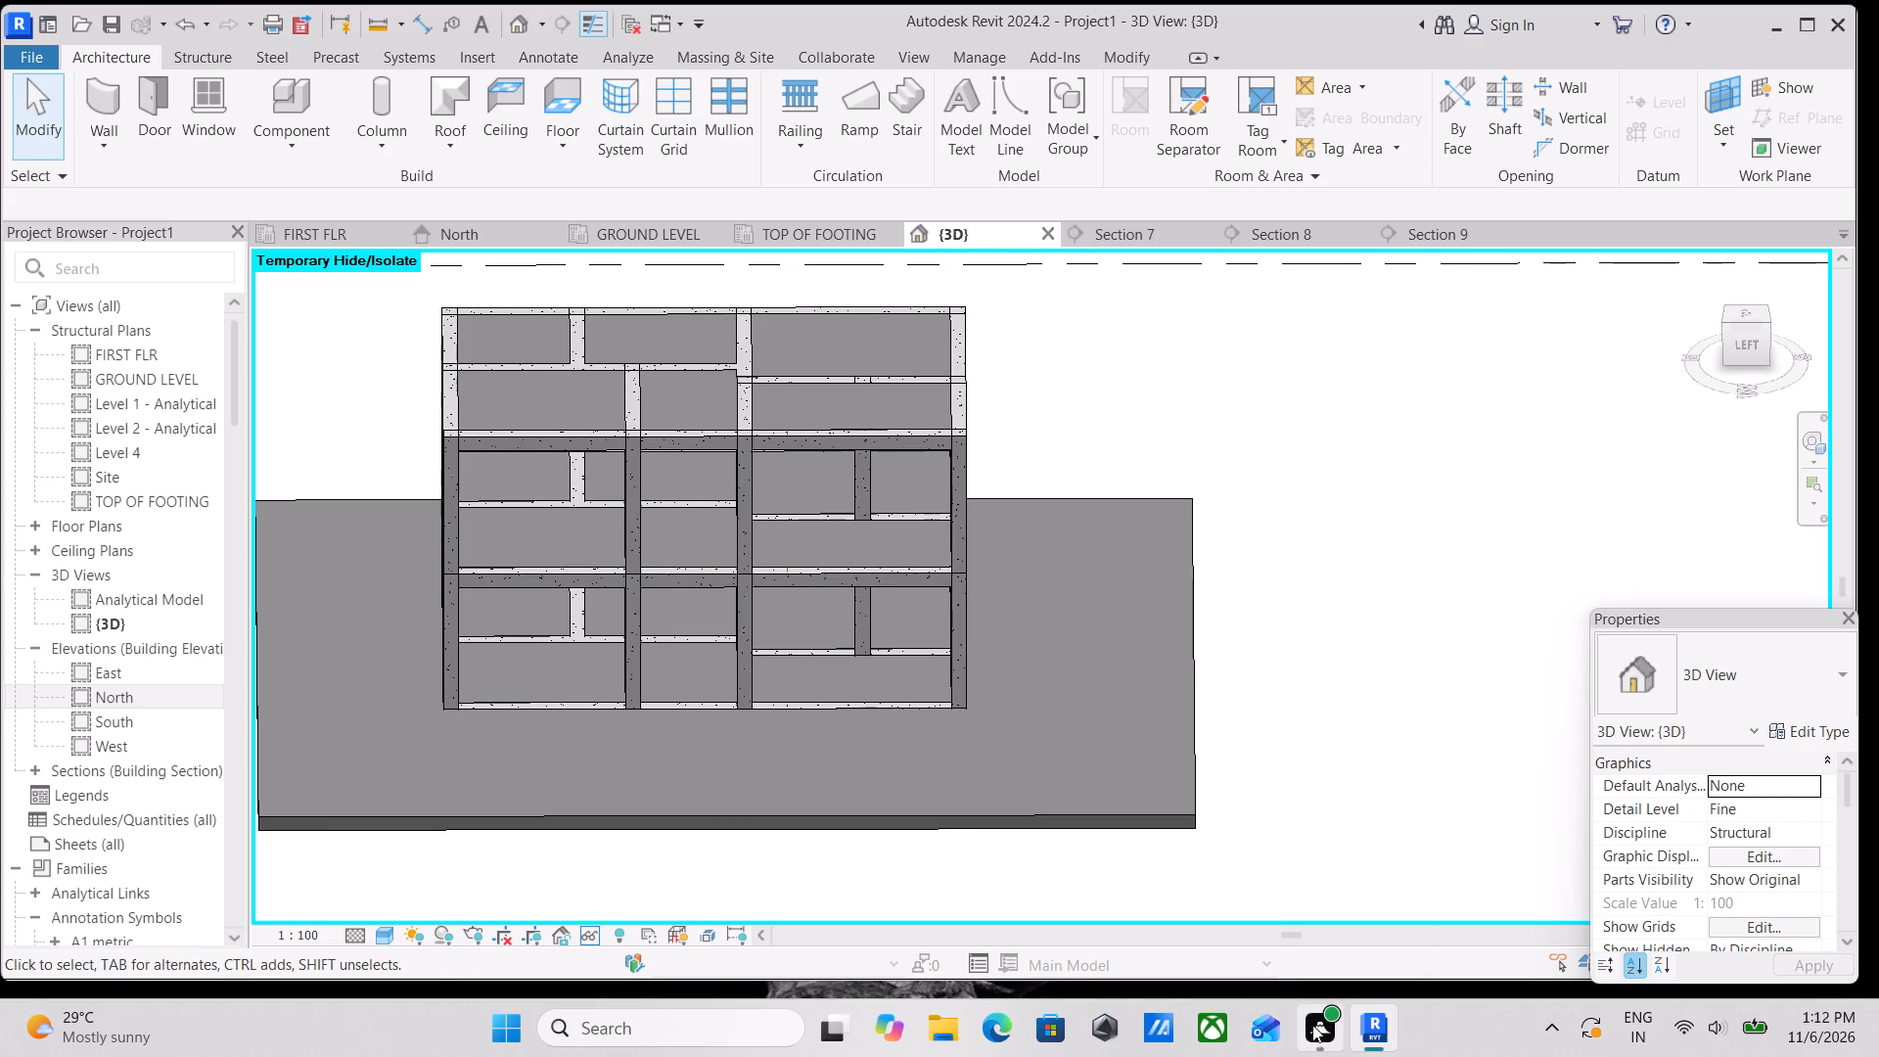
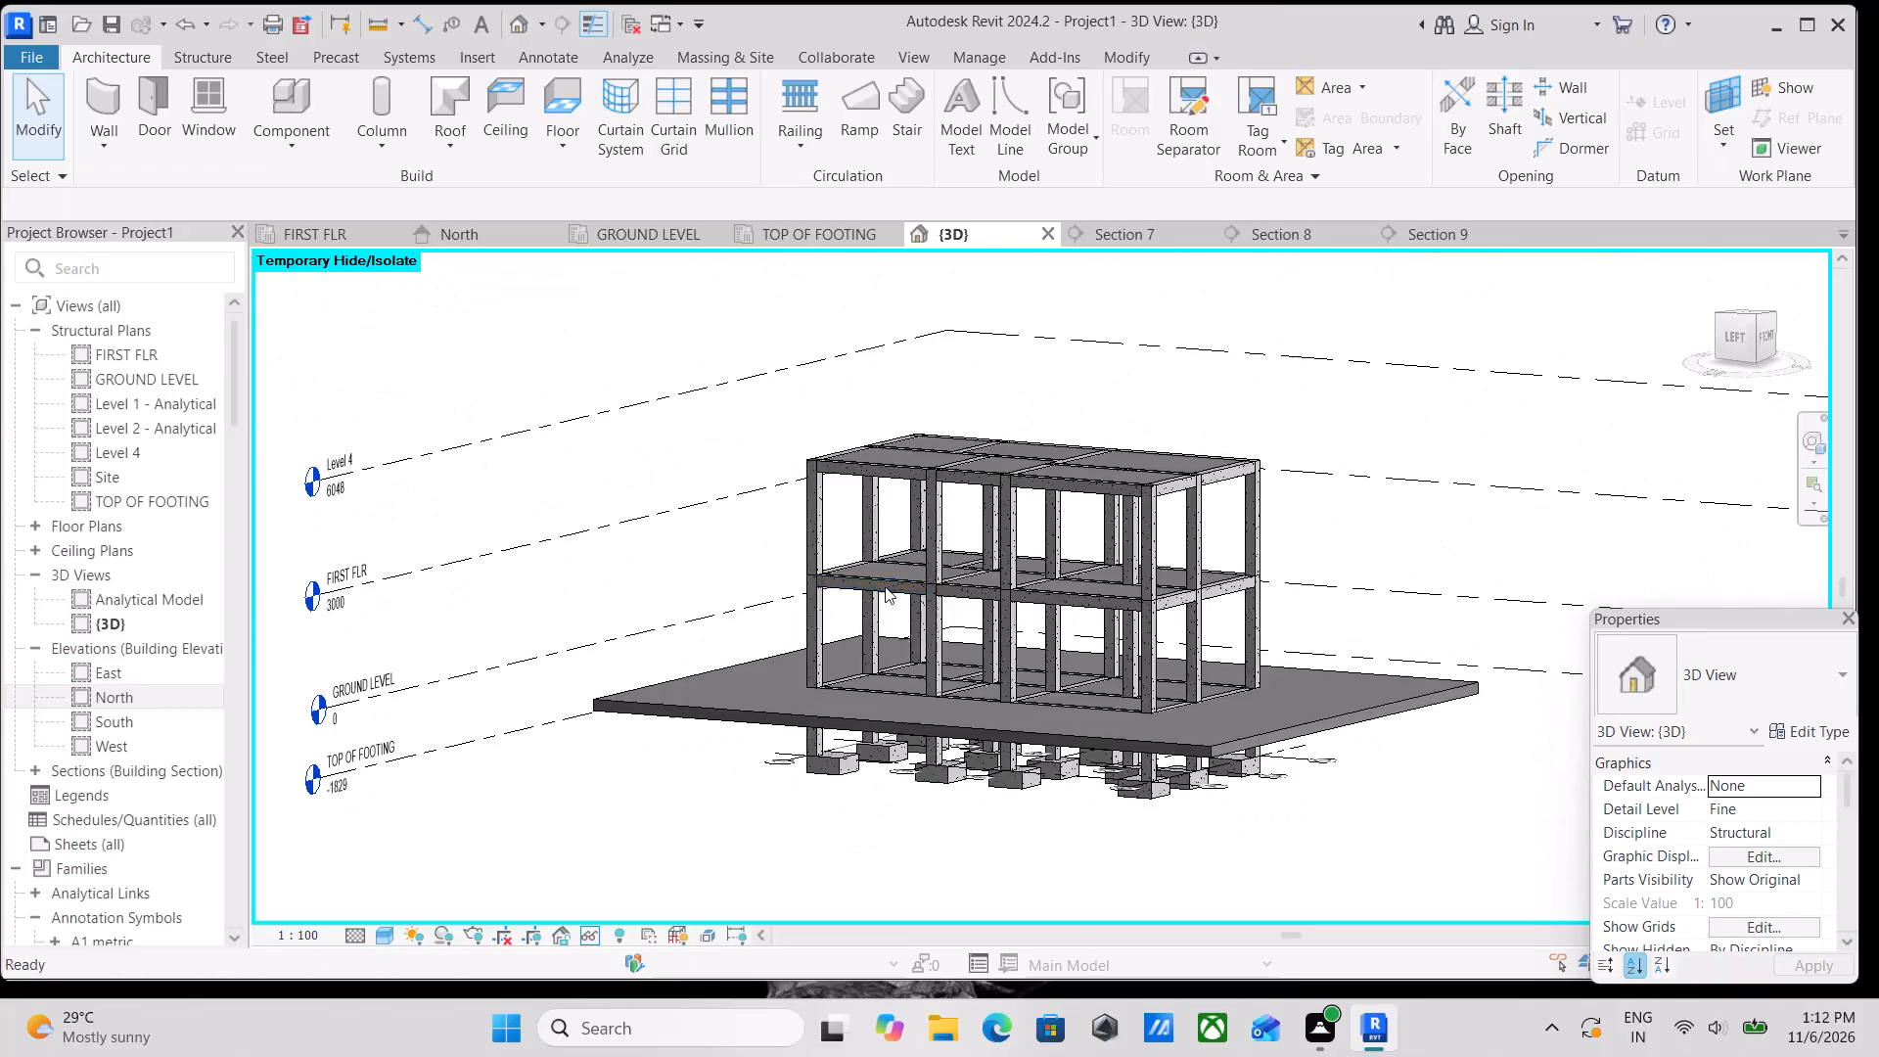
Examine the frame and the surrounding toposolid from above, obliquely and from the left side in the 3D view.
middle_click_drag(1017, 621, 1128, 753)
scroll(1128, 753, "up", 2)
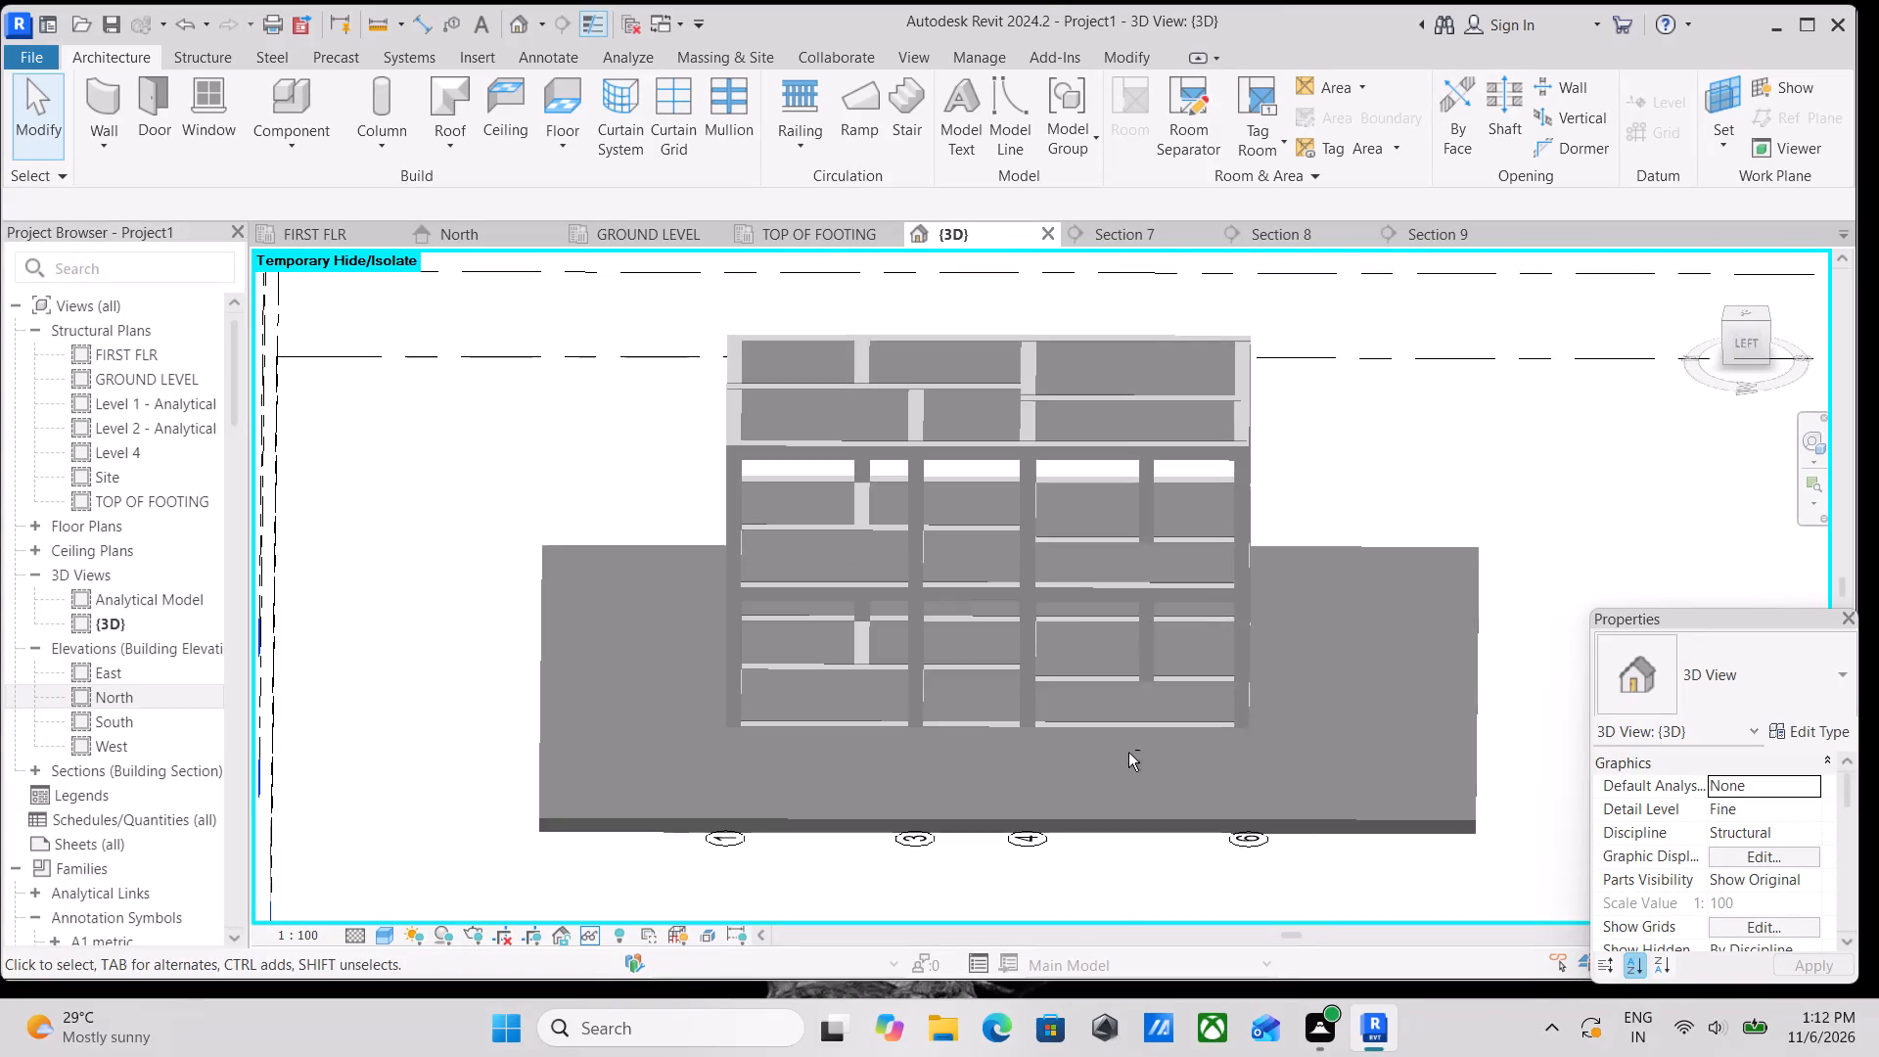
middle_click_drag(1128, 753, 1202, 852, "shift")
middle_click_drag(1198, 770, 1334, 865)
scroll(1157, 676, "up", 2)
scroll(1141, 675, "down", 3)
middle_click_drag(1139, 675, 1179, 729)
middle_click_drag(1352, 646, 1357, 660)
scroll(1419, 773, "up", 2)
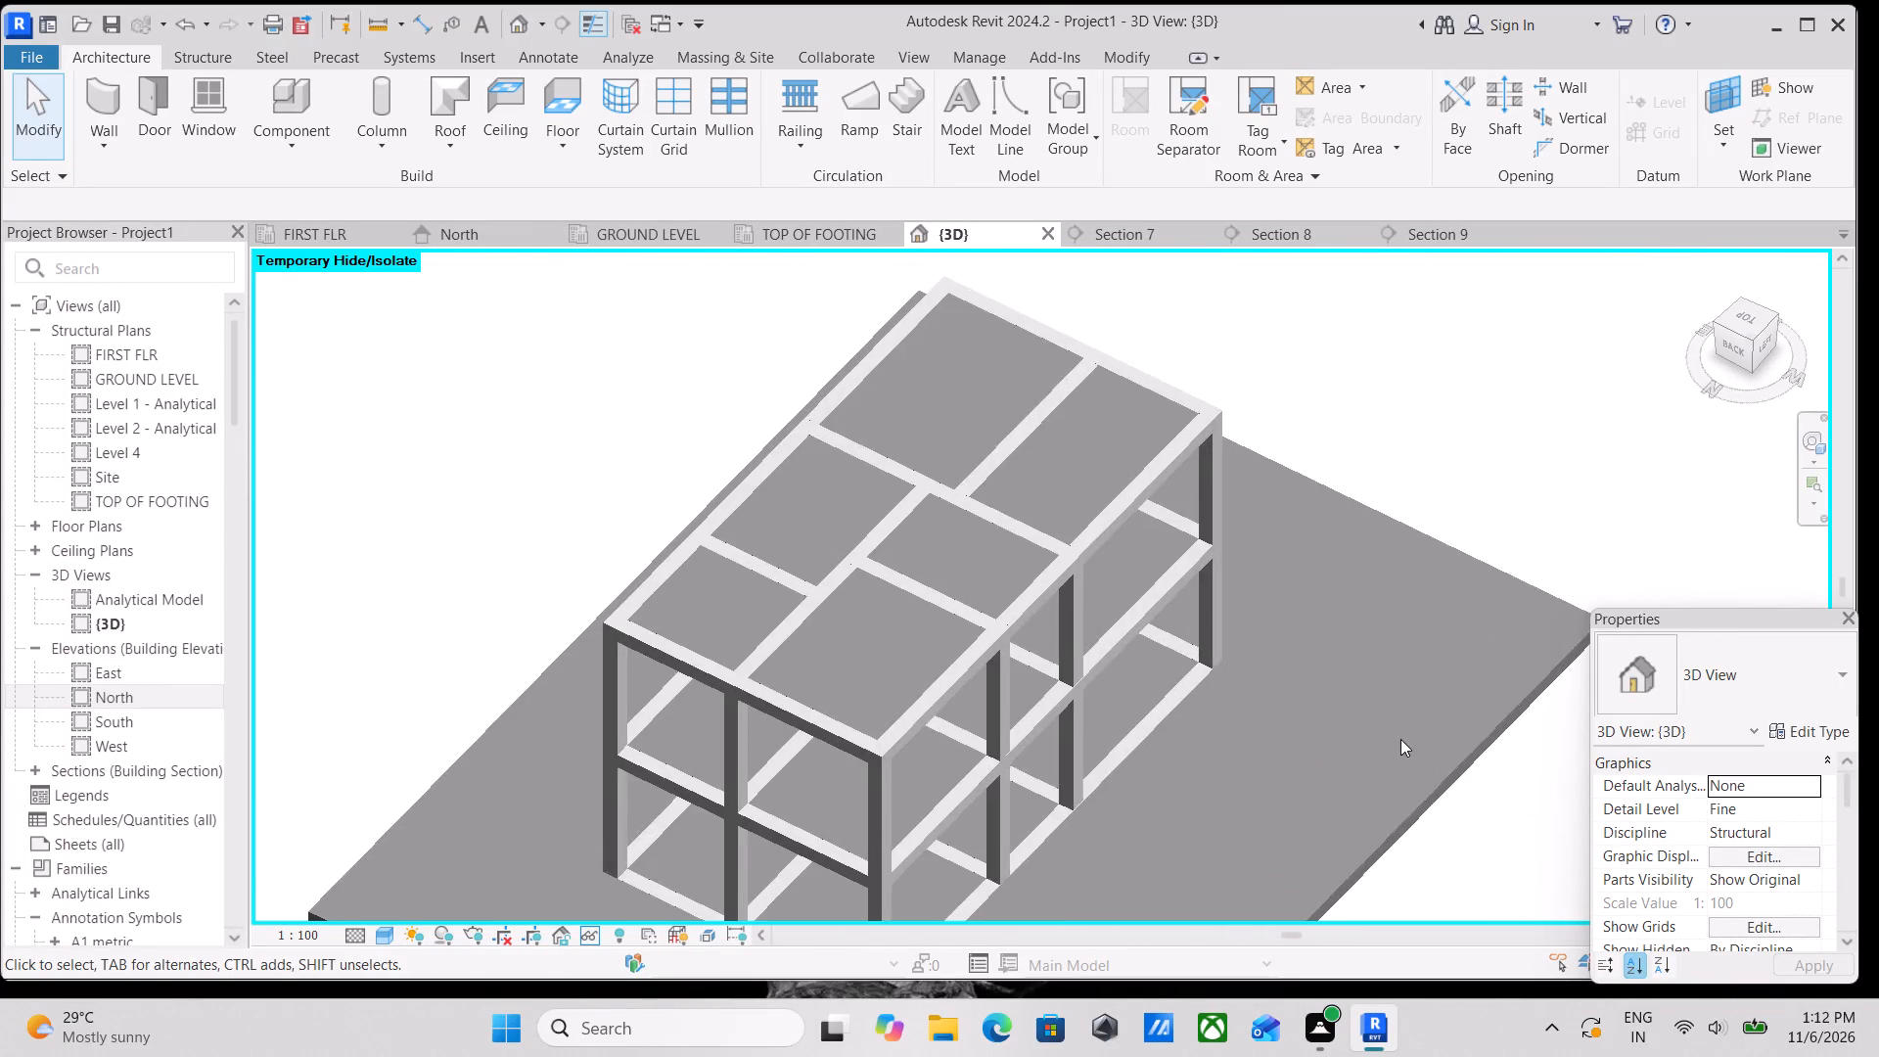
middle_click_drag(1398, 735, 1502, 585)
scroll(949, 686, "down", 2)
middle_click_drag(1089, 780, 1304, 785)
middle_click_drag(1066, 593, 1084, 689)
left_click(1762, 322)
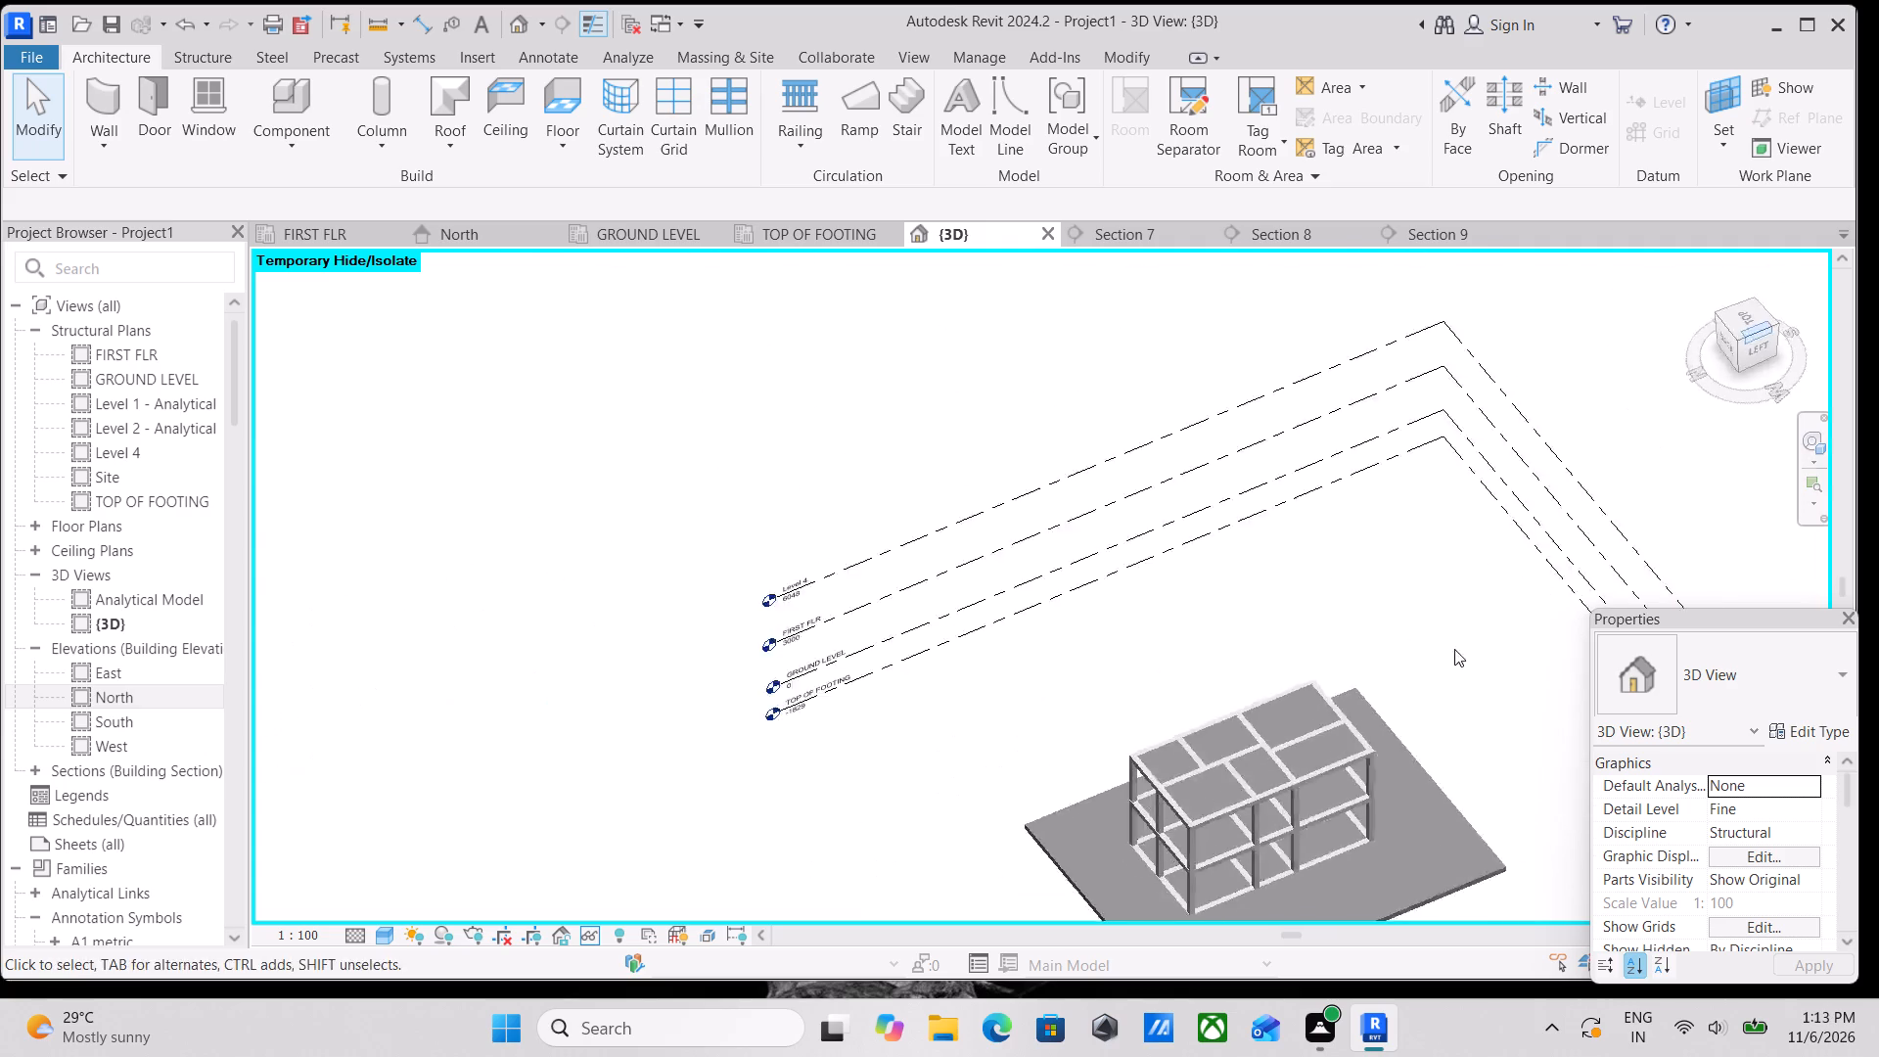
scroll(1283, 801, "up", 13)
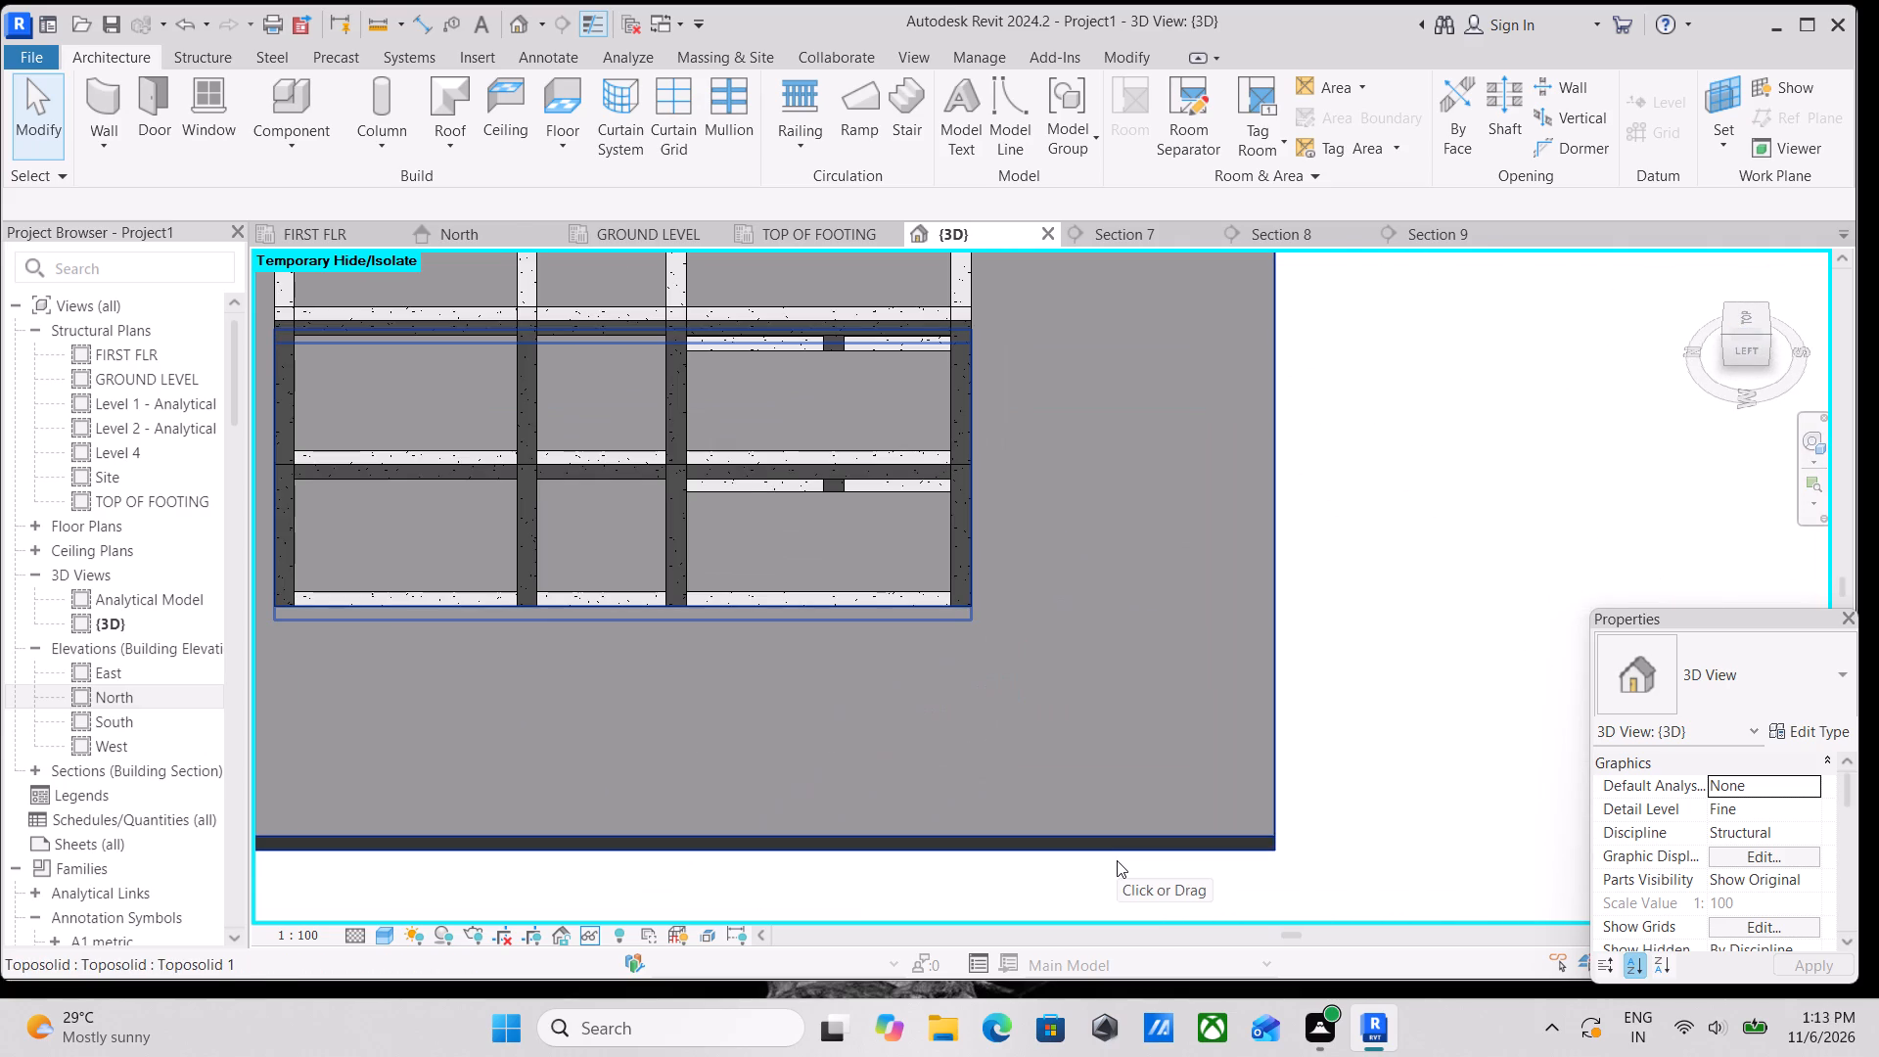
Reset the temporary hide and examine the reinforcement of the footings, columns and lowest beams against the toposolid.
type("hr")
scroll(981, 820, "up", 1)
middle_click_drag(971, 788, 1200, 886)
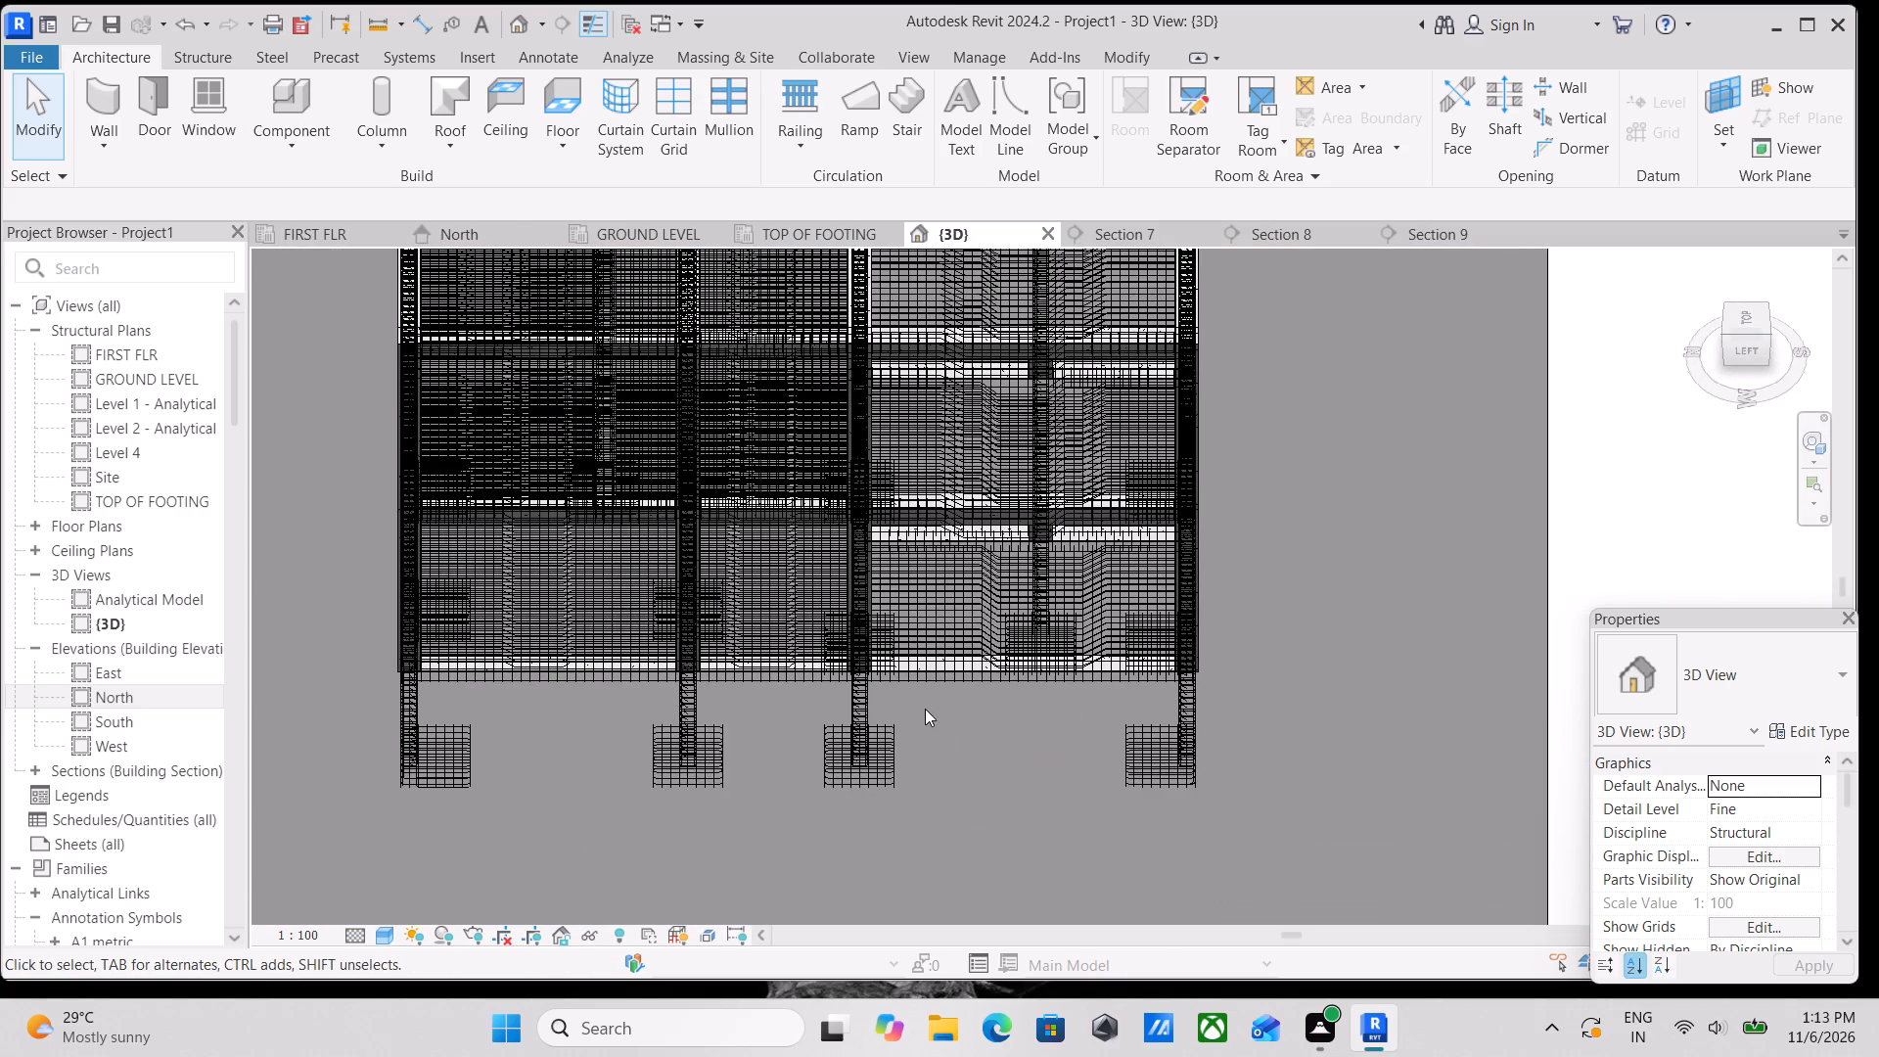
scroll(925, 709, "up", 2)
middle_click_drag(971, 727, 1161, 758)
scroll(1161, 758, "up", 2)
scroll(1018, 723, "up", 2)
scroll(1068, 705, "down", 3)
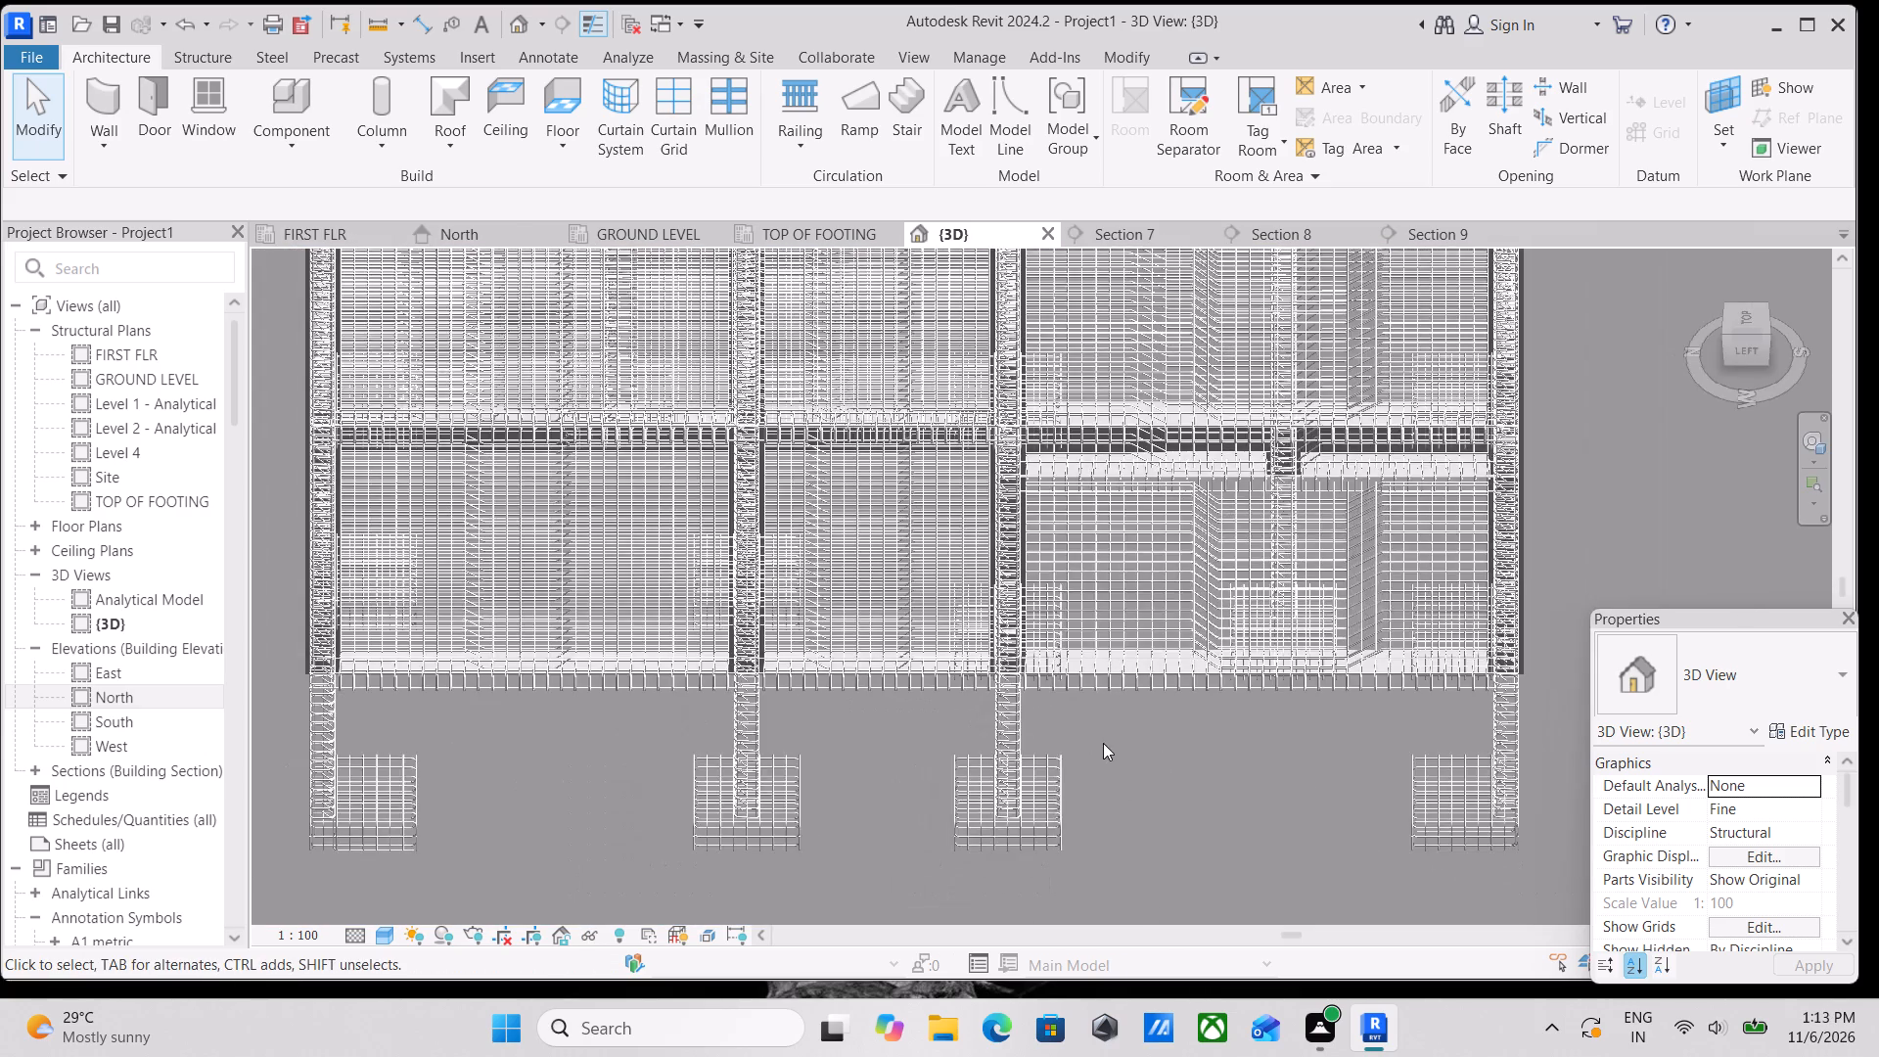
middle_click_drag(1112, 765, 1241, 591)
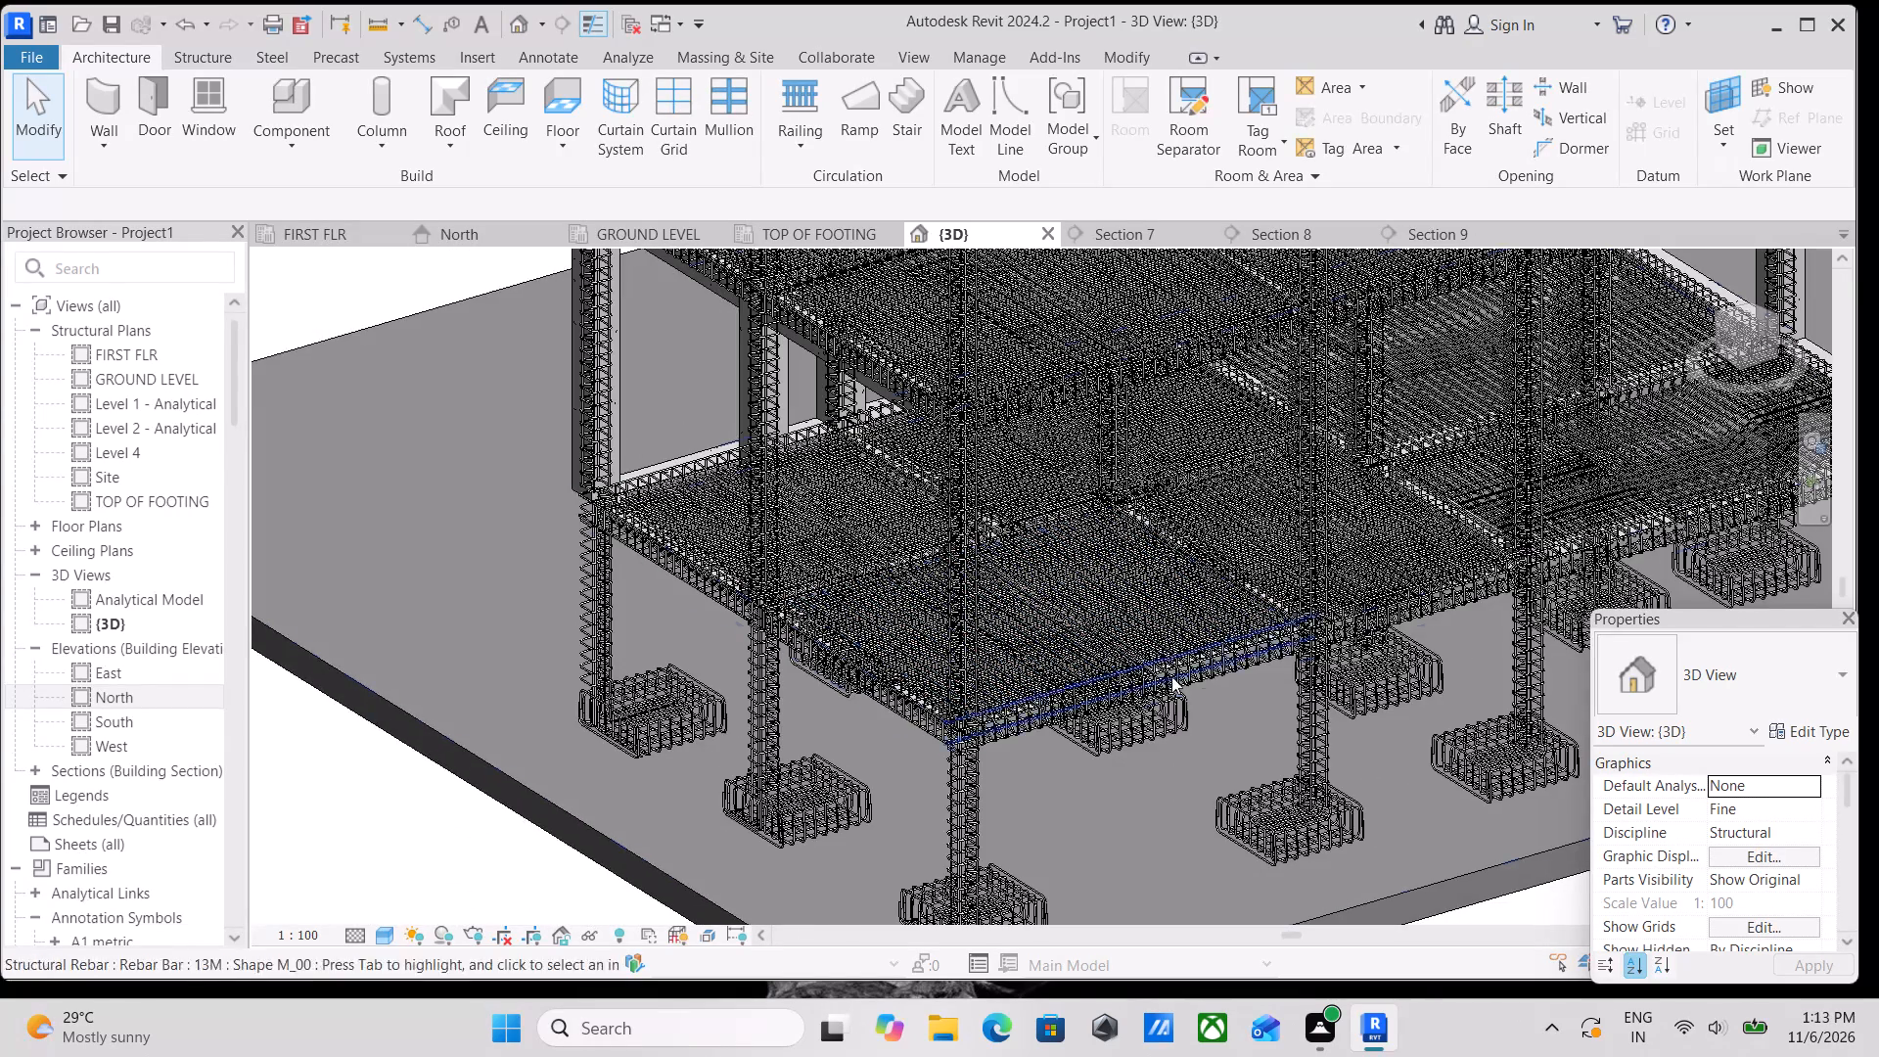
scroll(1160, 712, "up", 2)
middle_click_drag(1165, 703, 1144, 702)
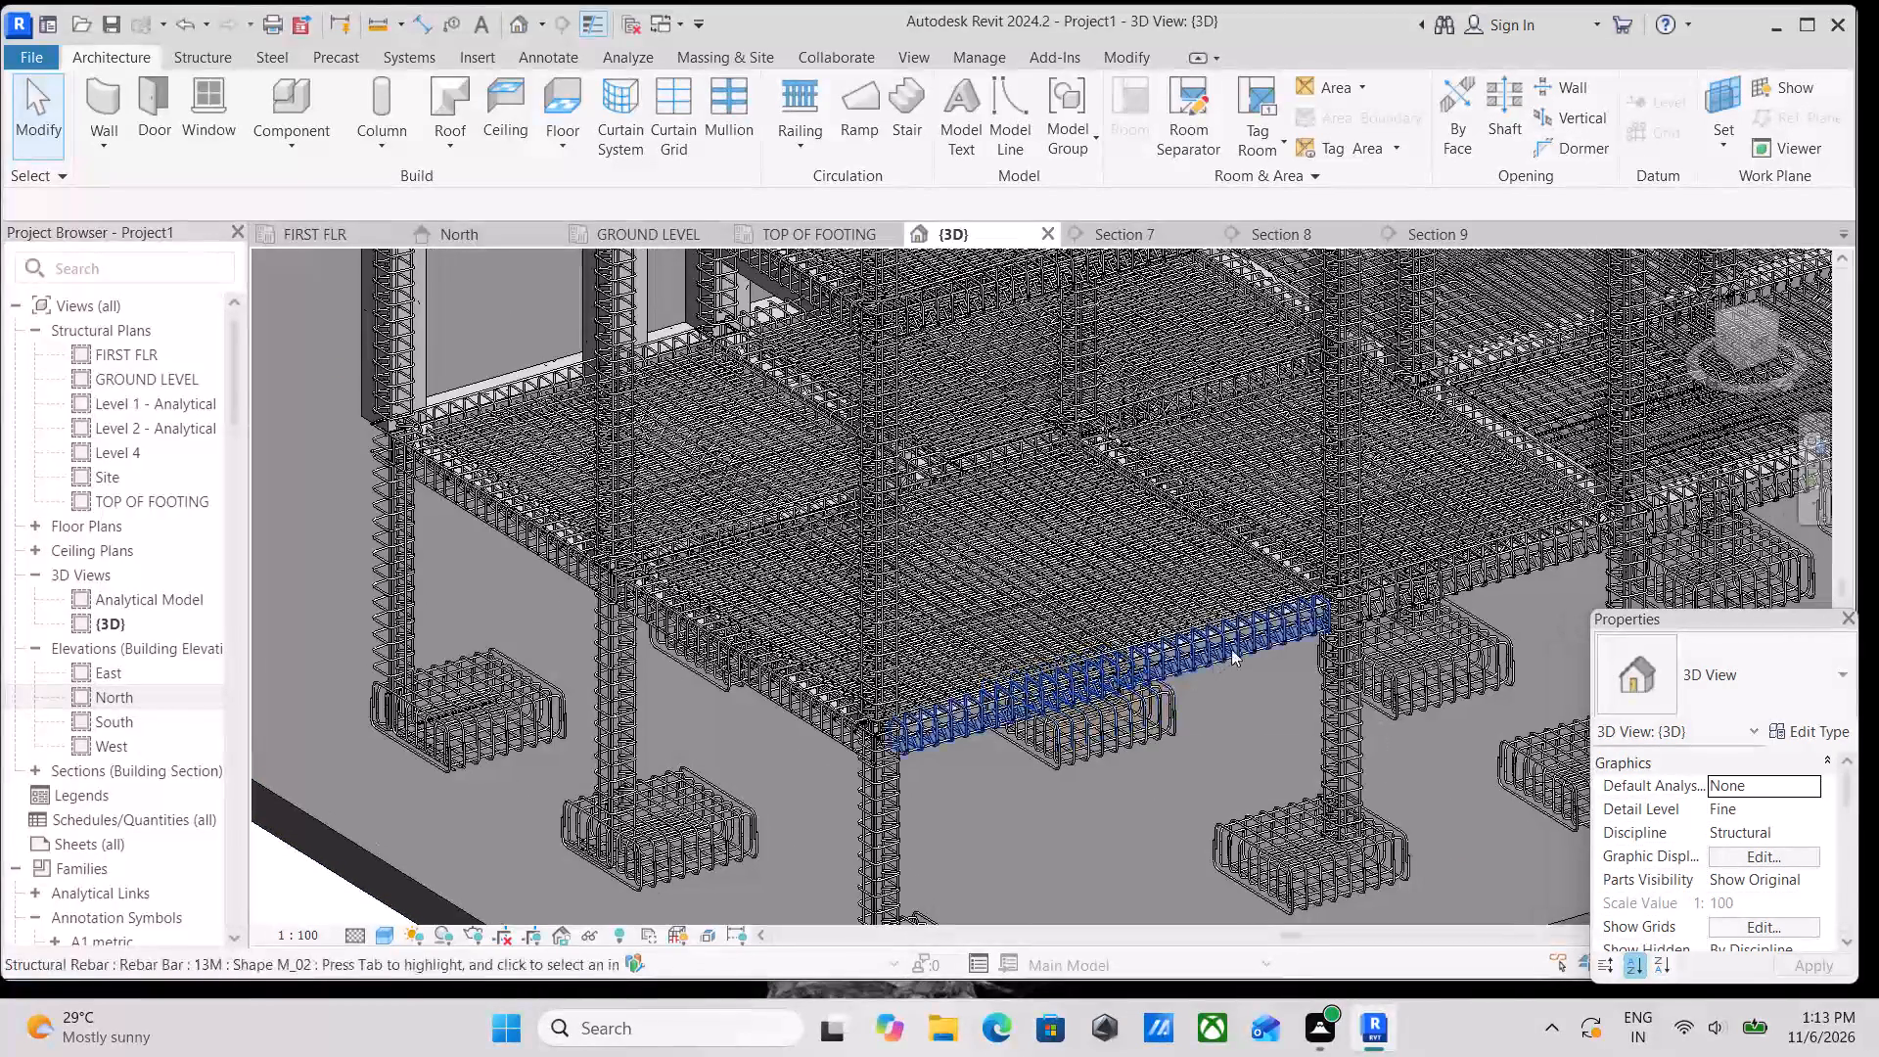
Temporarily hide all 13M rebar instances, selected from a stirrup set in the lowest edge beam.
scroll(1301, 638, "up", 6)
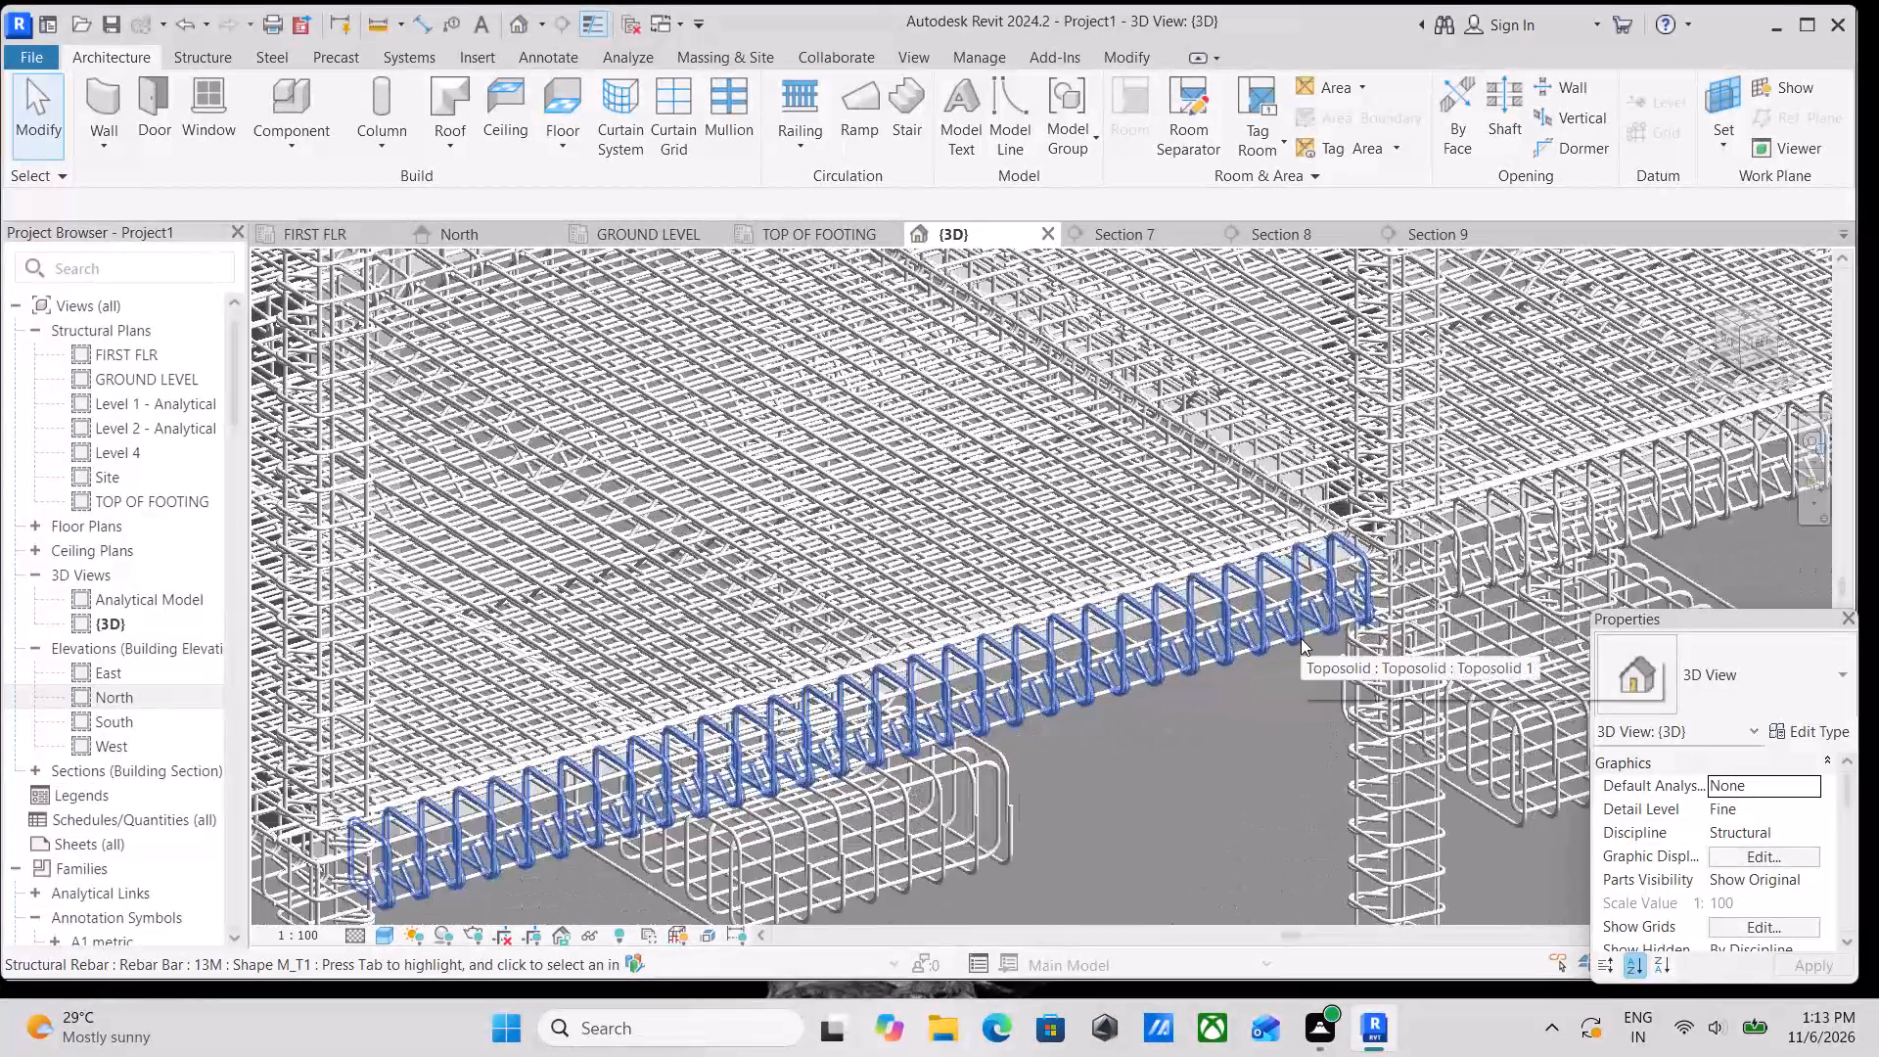
left_click(1301, 628)
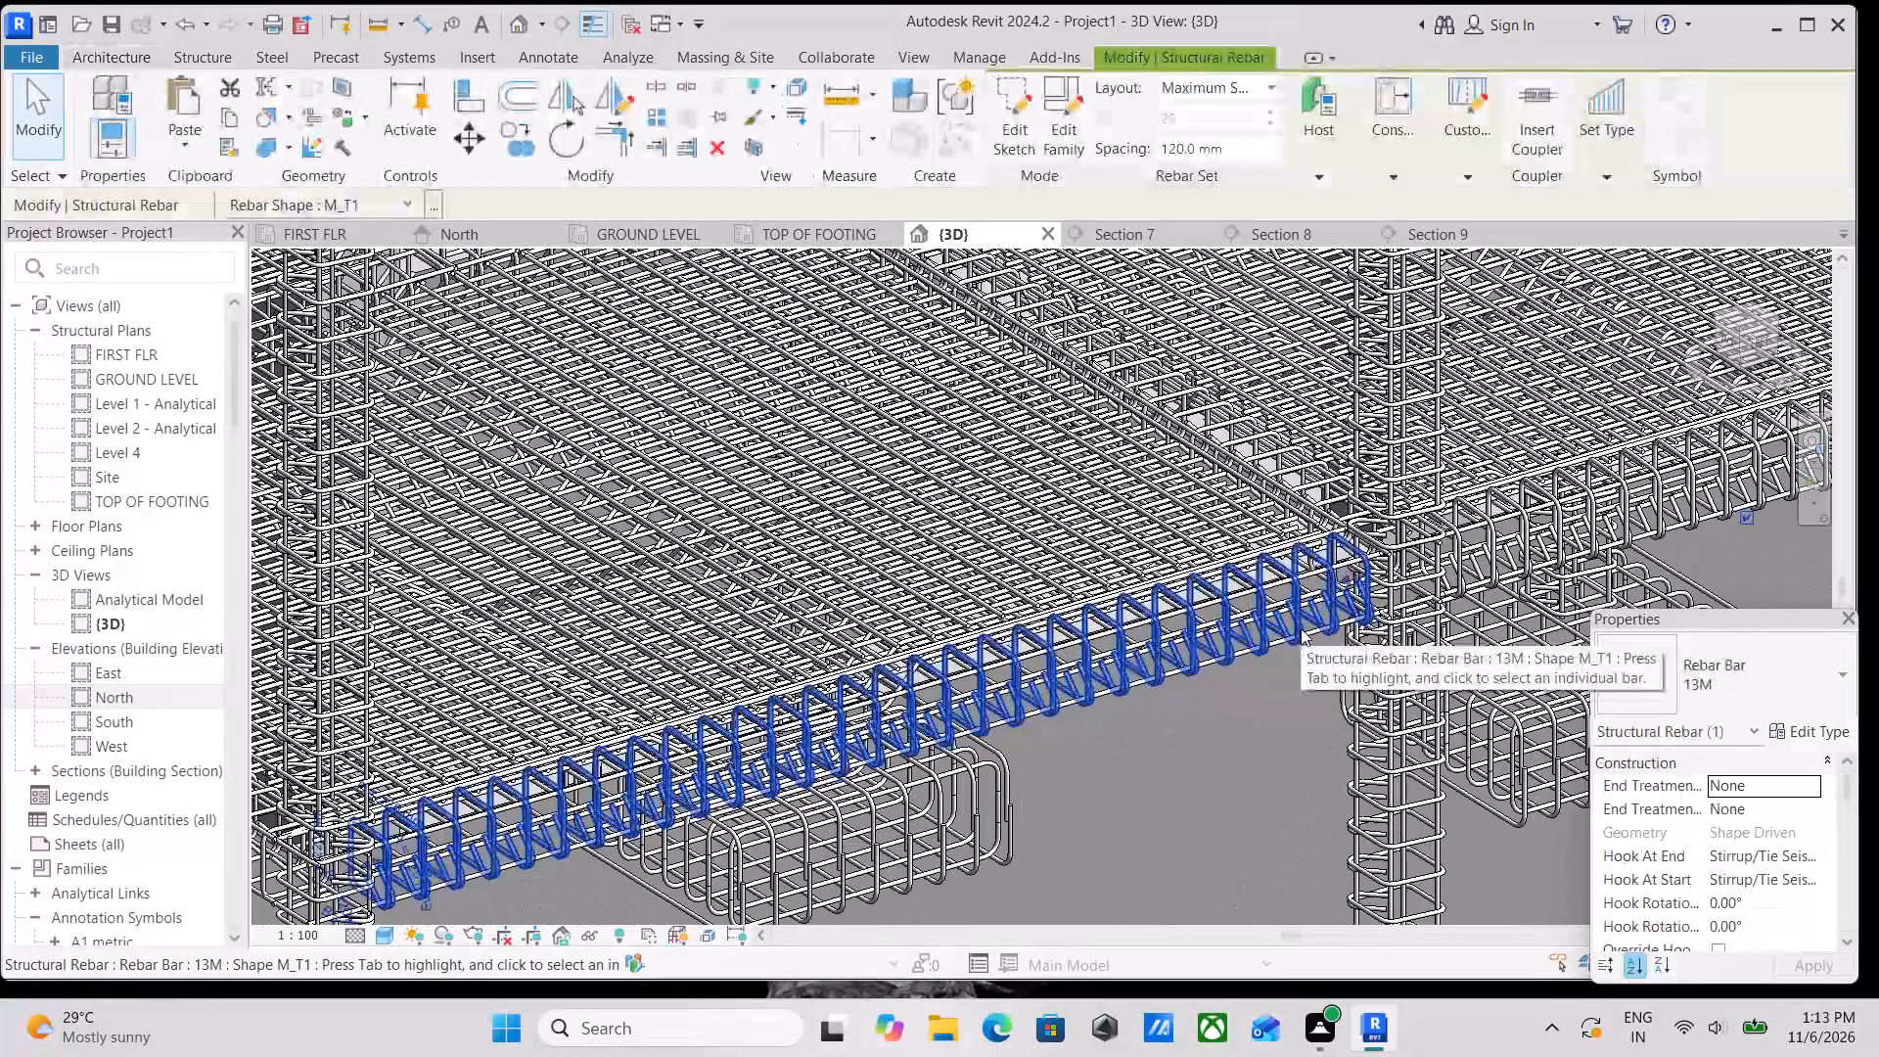
type("sa")
scroll(1301, 628, "down", 2)
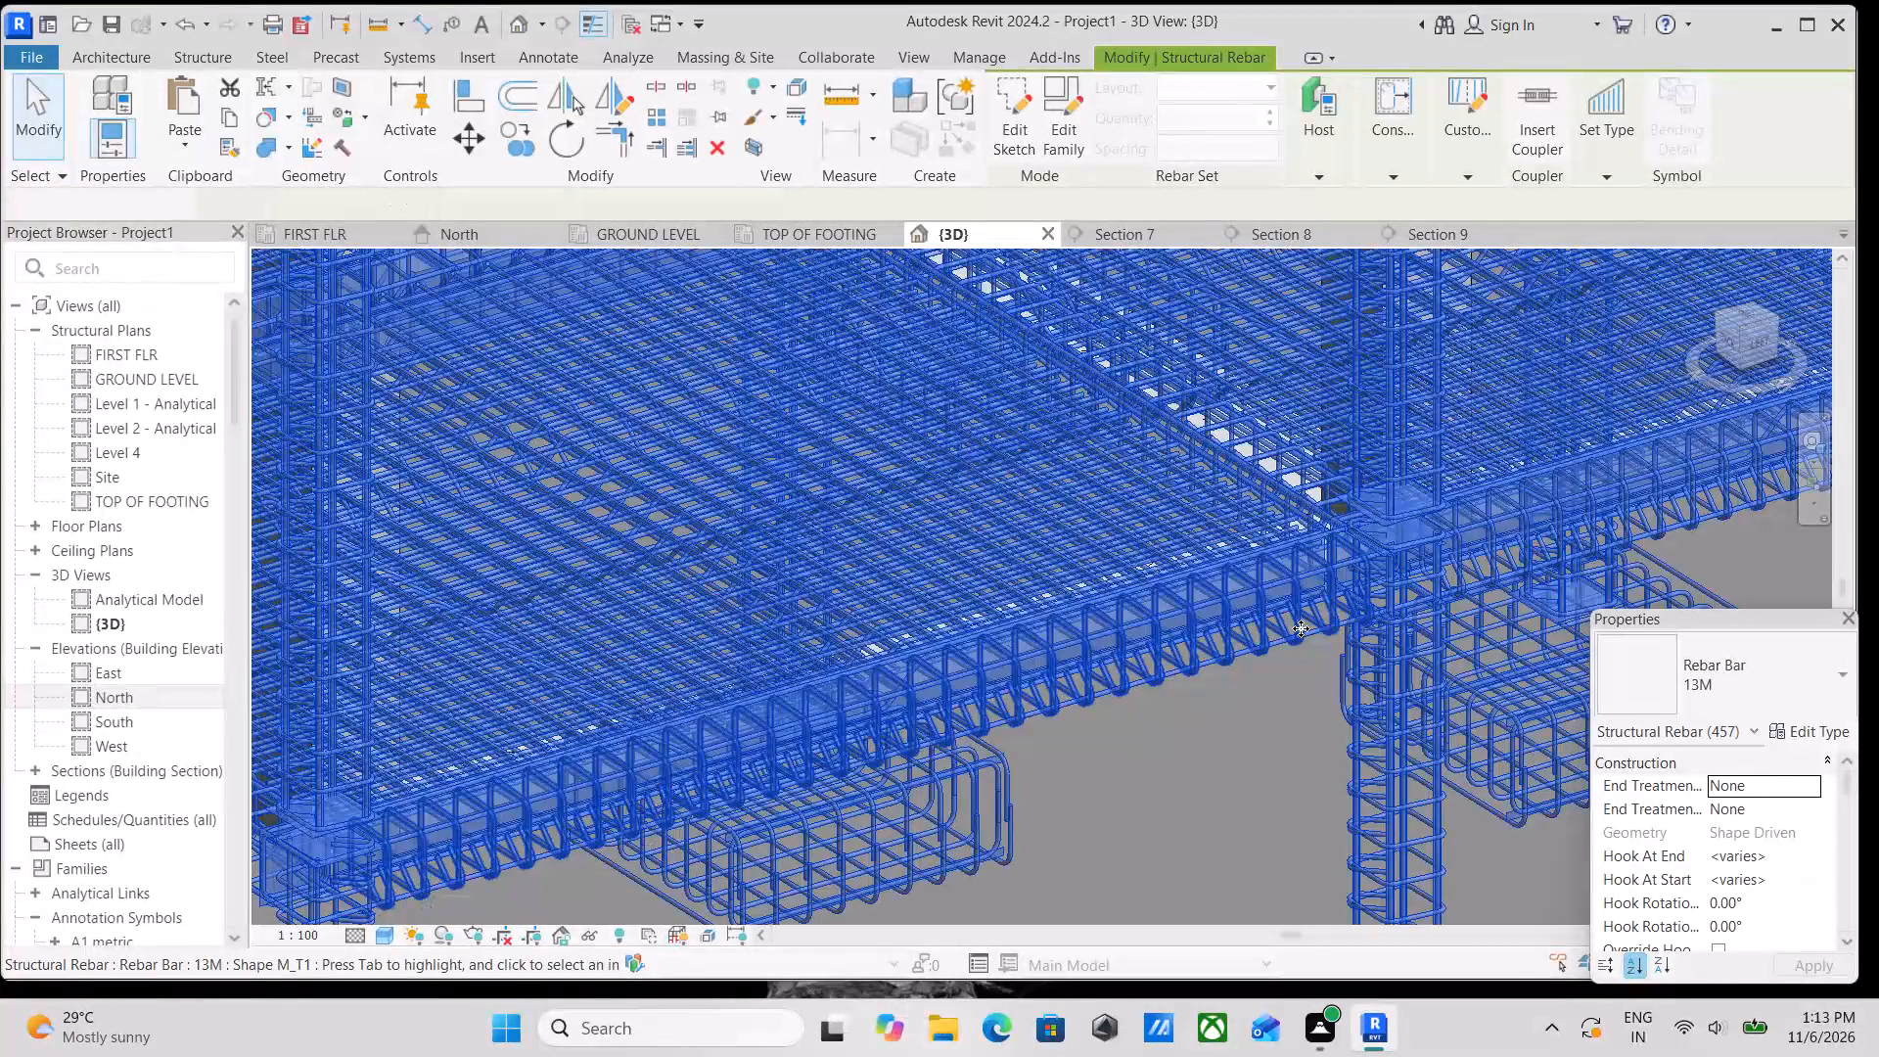
type("hh")
Examine the toposolid around the concrete frame from several oblique angles and from above.
scroll(1301, 628, "down", 10)
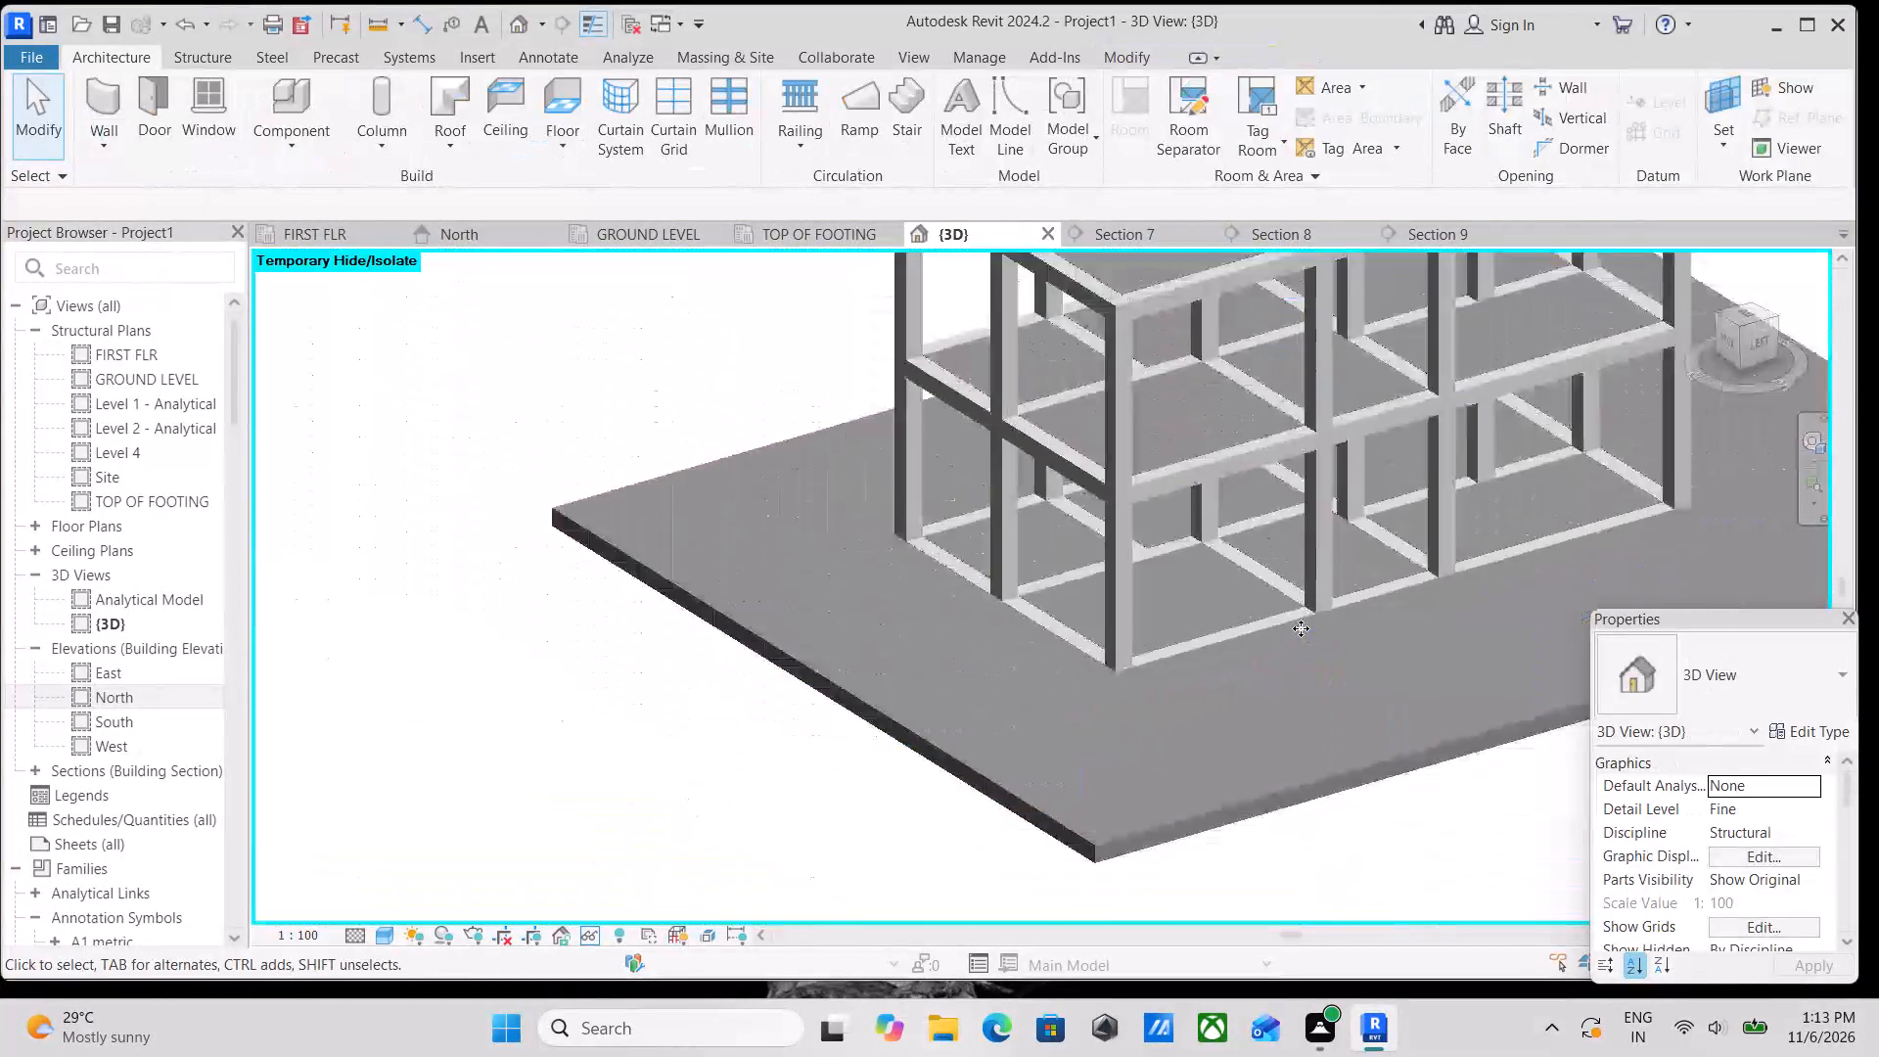
middle_click_drag(1301, 628, 1198, 672)
scroll(1198, 672, "down", 2)
middle_click_drag(1178, 675, 1017, 691)
scroll(1017, 691, "up", 2)
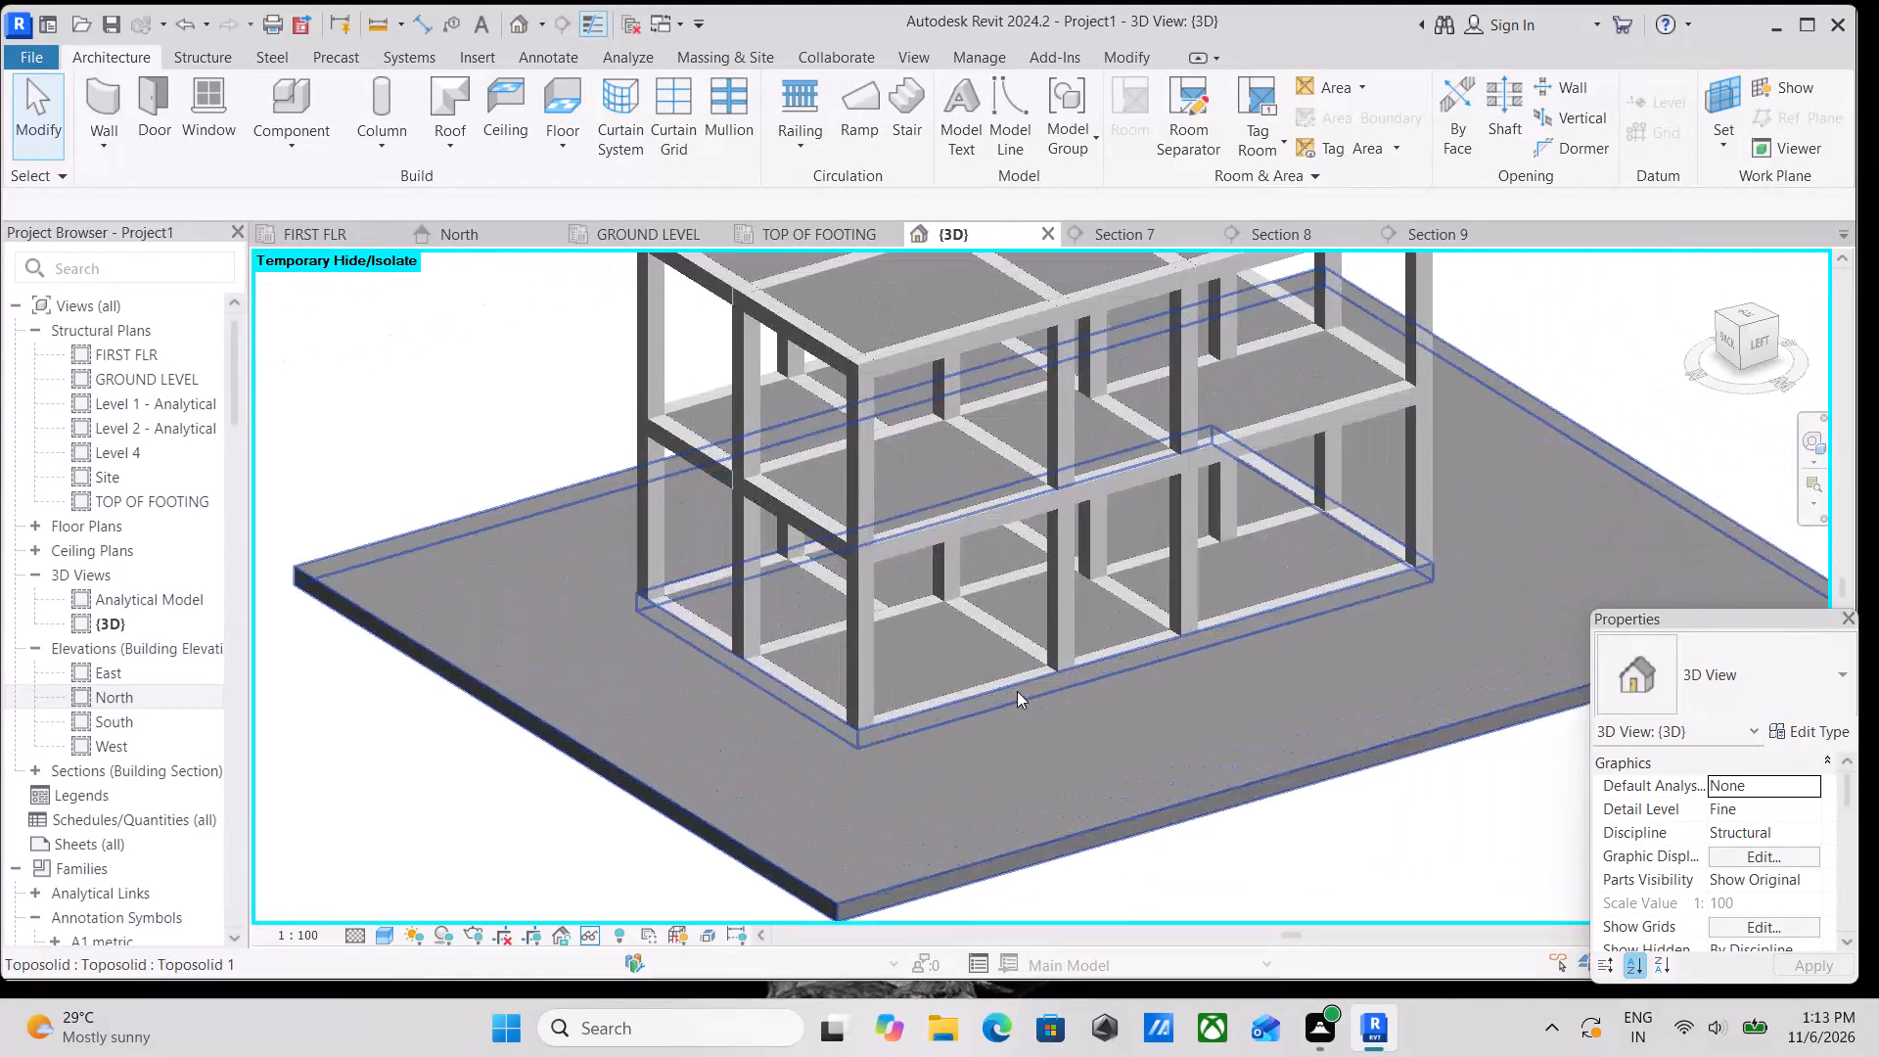
middle_click_drag(978, 731, 774, 725, "shift")
middle_click_drag(1026, 719, 1155, 763)
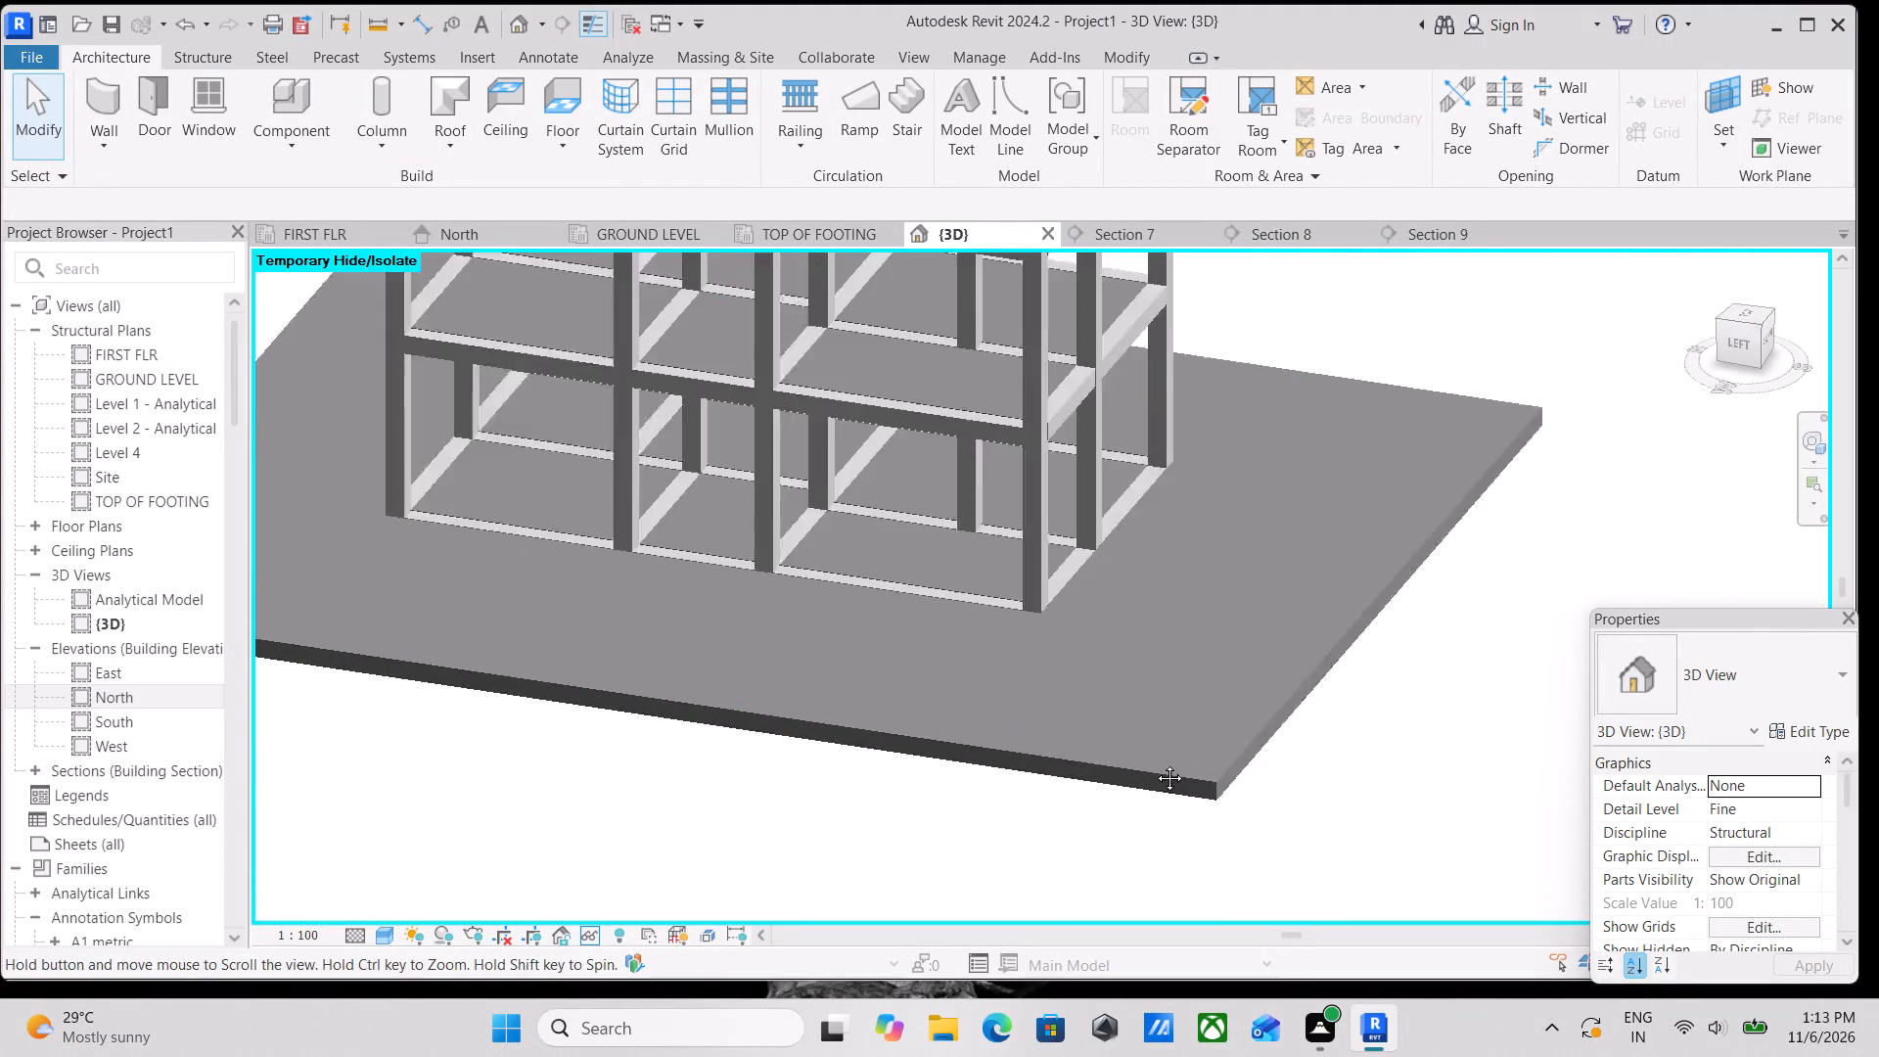
middle_click_drag(1155, 763, 1225, 774)
middle_click_drag(1109, 697, 1292, 866, "shift")
middle_click_drag(1123, 732, 984, 785)
middle_click_drag(941, 842, 1005, 712, "shift")
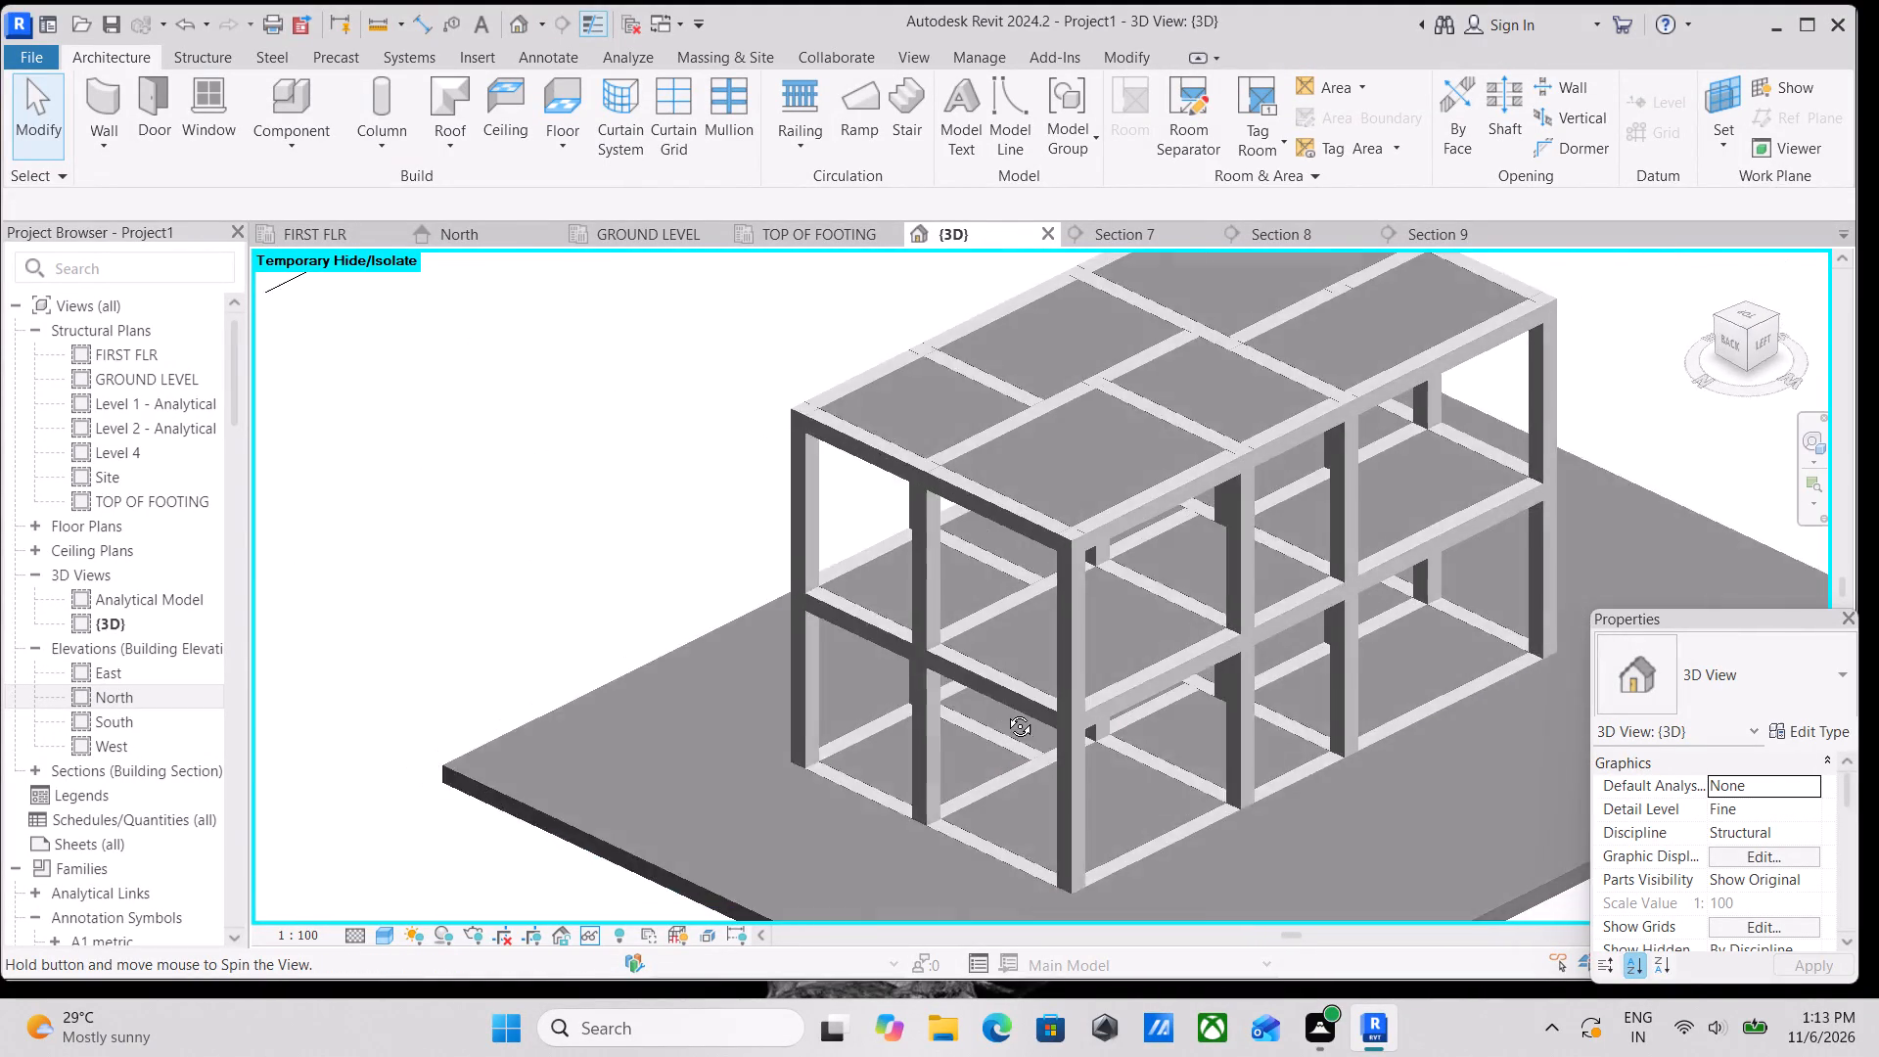
middle_click_drag(1005, 712, 1078, 813, "shift")
scroll(1095, 807, "down", 2)
middle_click_drag(1095, 807, 850, 627)
scroll(853, 680, "up", 5)
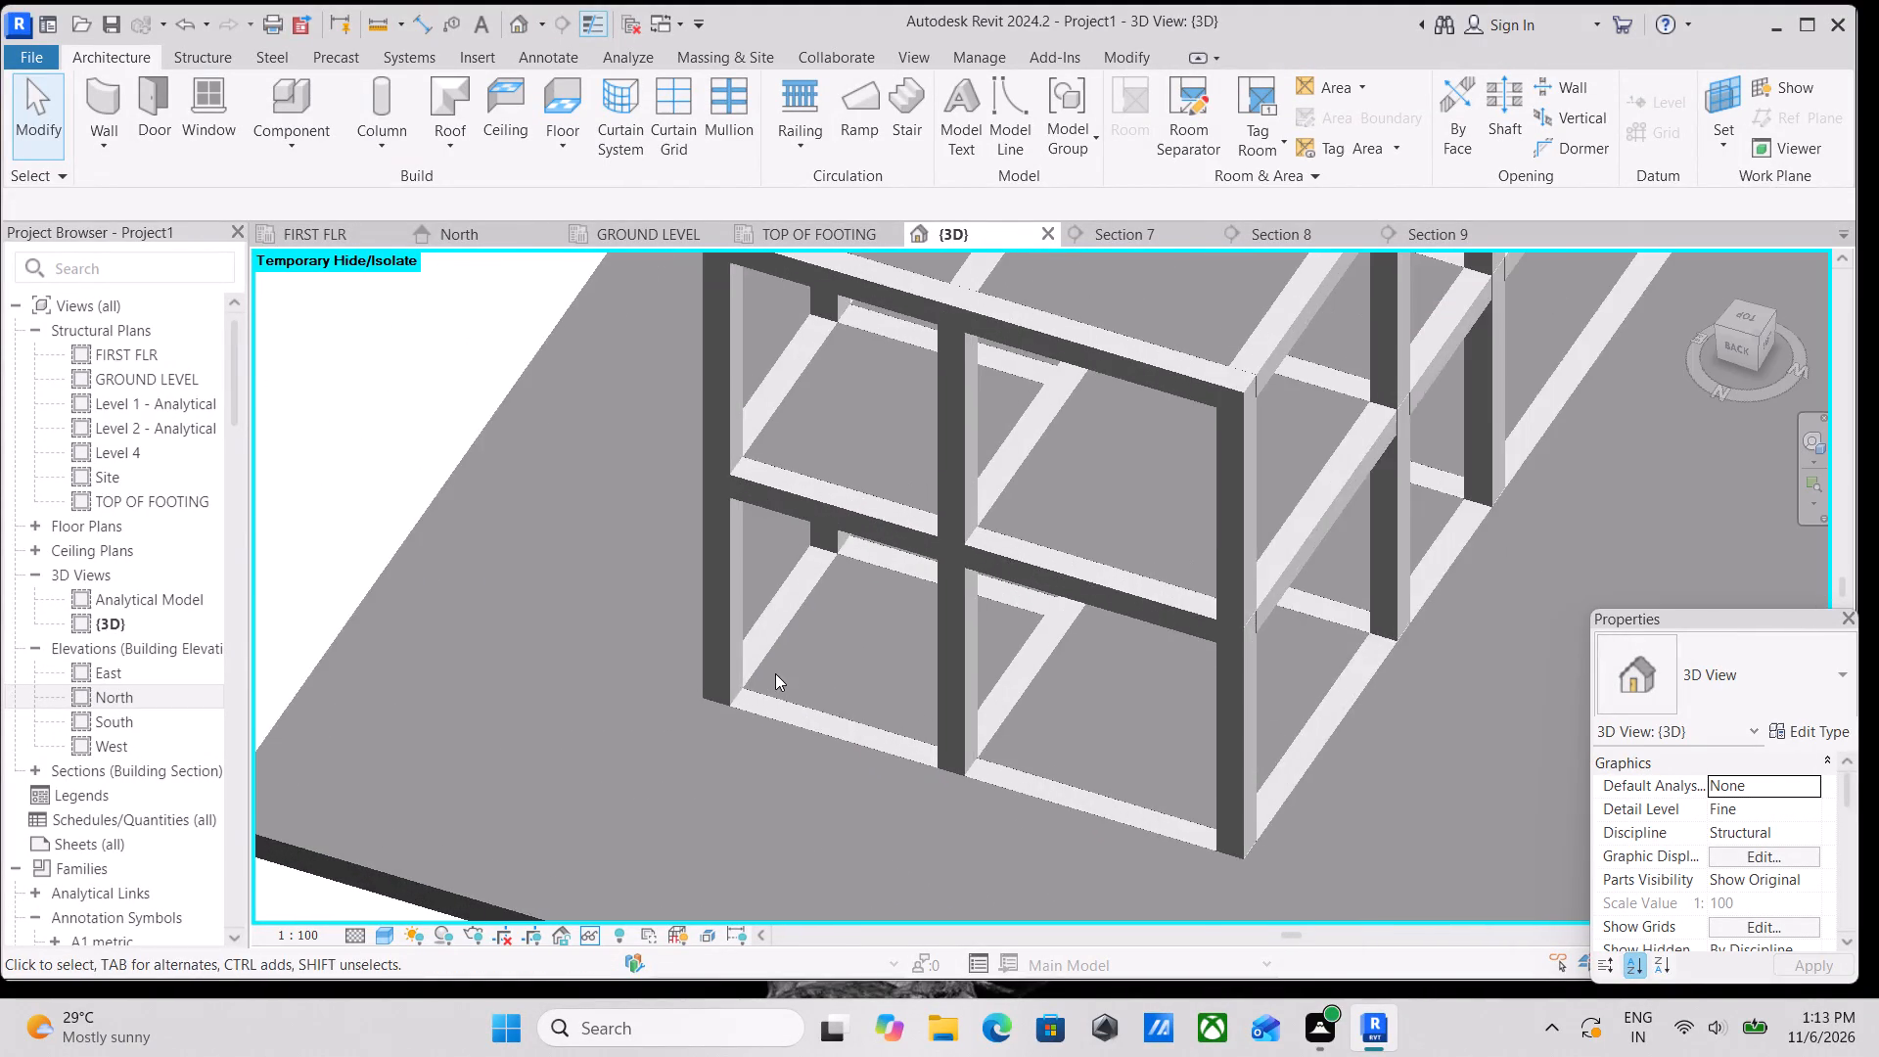
middle_click_drag(719, 674, 872, 659)
scroll(1079, 686, "down", 2)
middle_click_drag(1079, 686, 1136, 660)
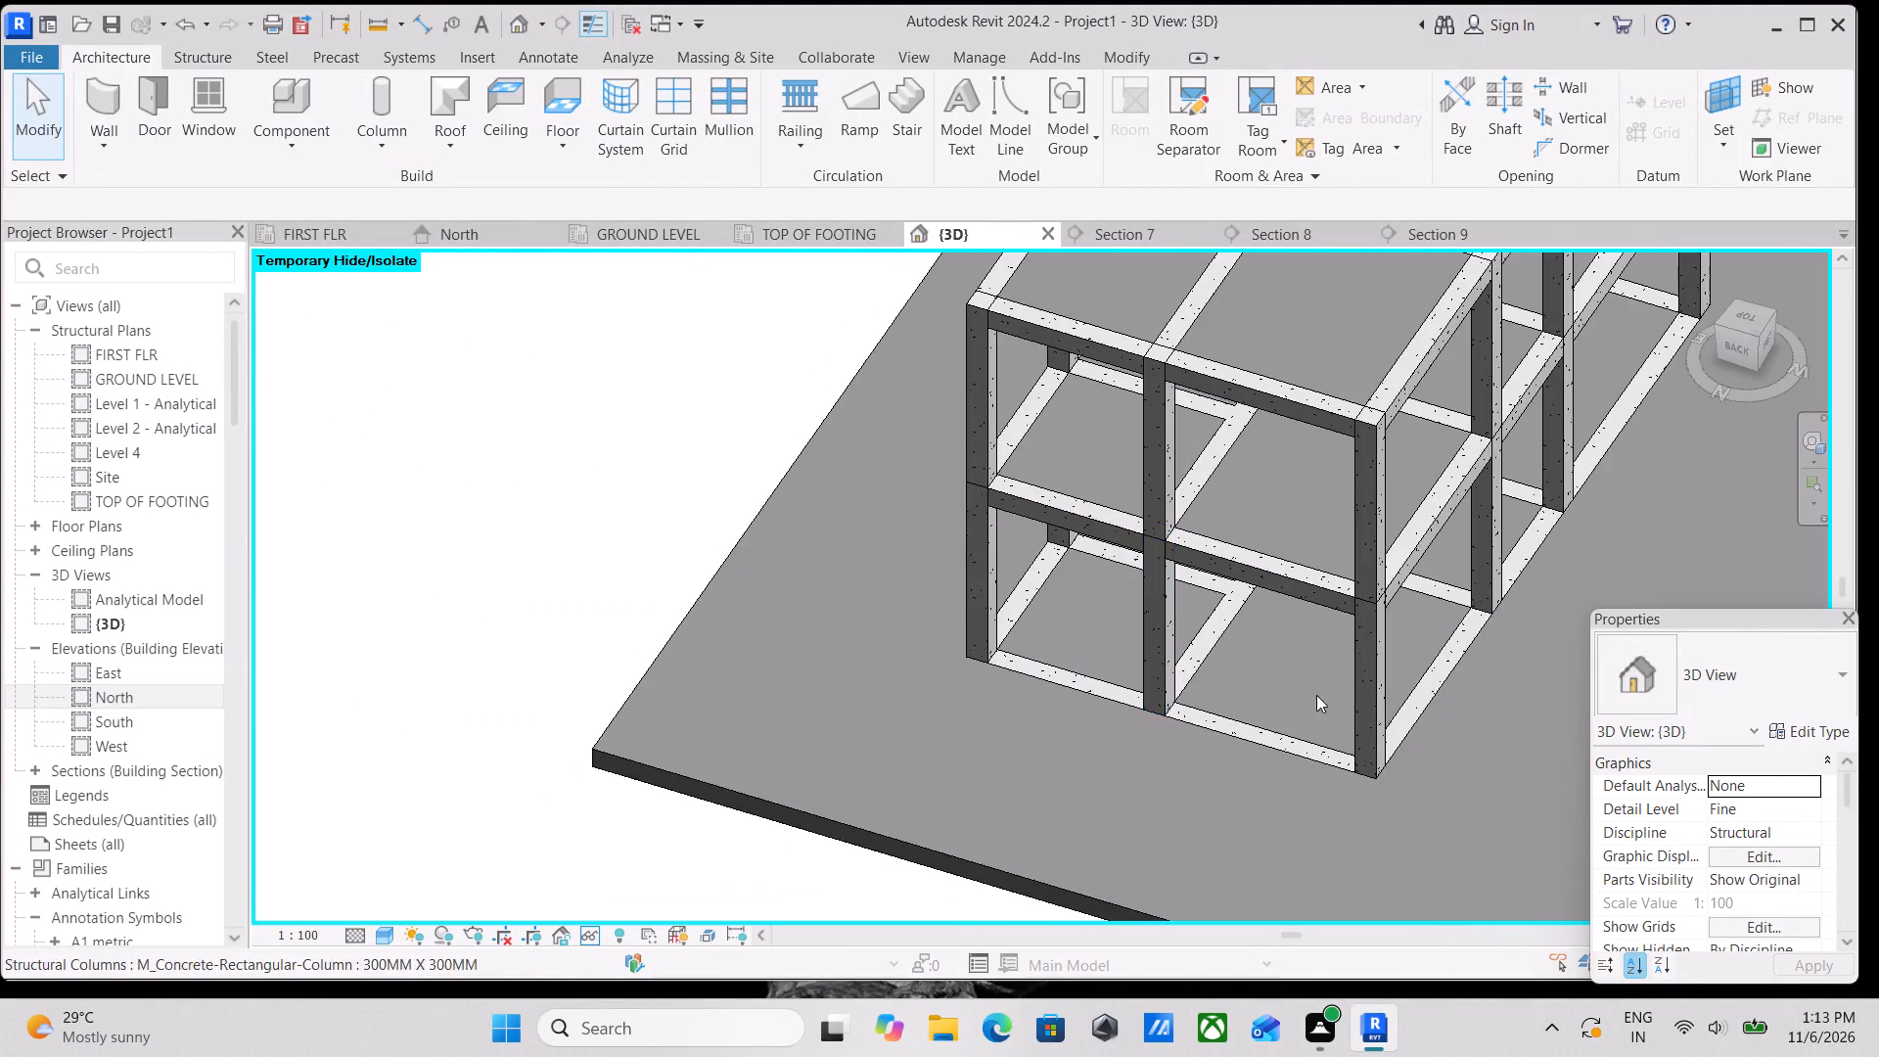
middle_click_drag(1438, 698, 1052, 814, "shift")
scroll(1166, 717, "down", 2)
middle_click_drag(1166, 717, 1505, 852)
middle_click_drag(1398, 767, 1385, 885, "shift")
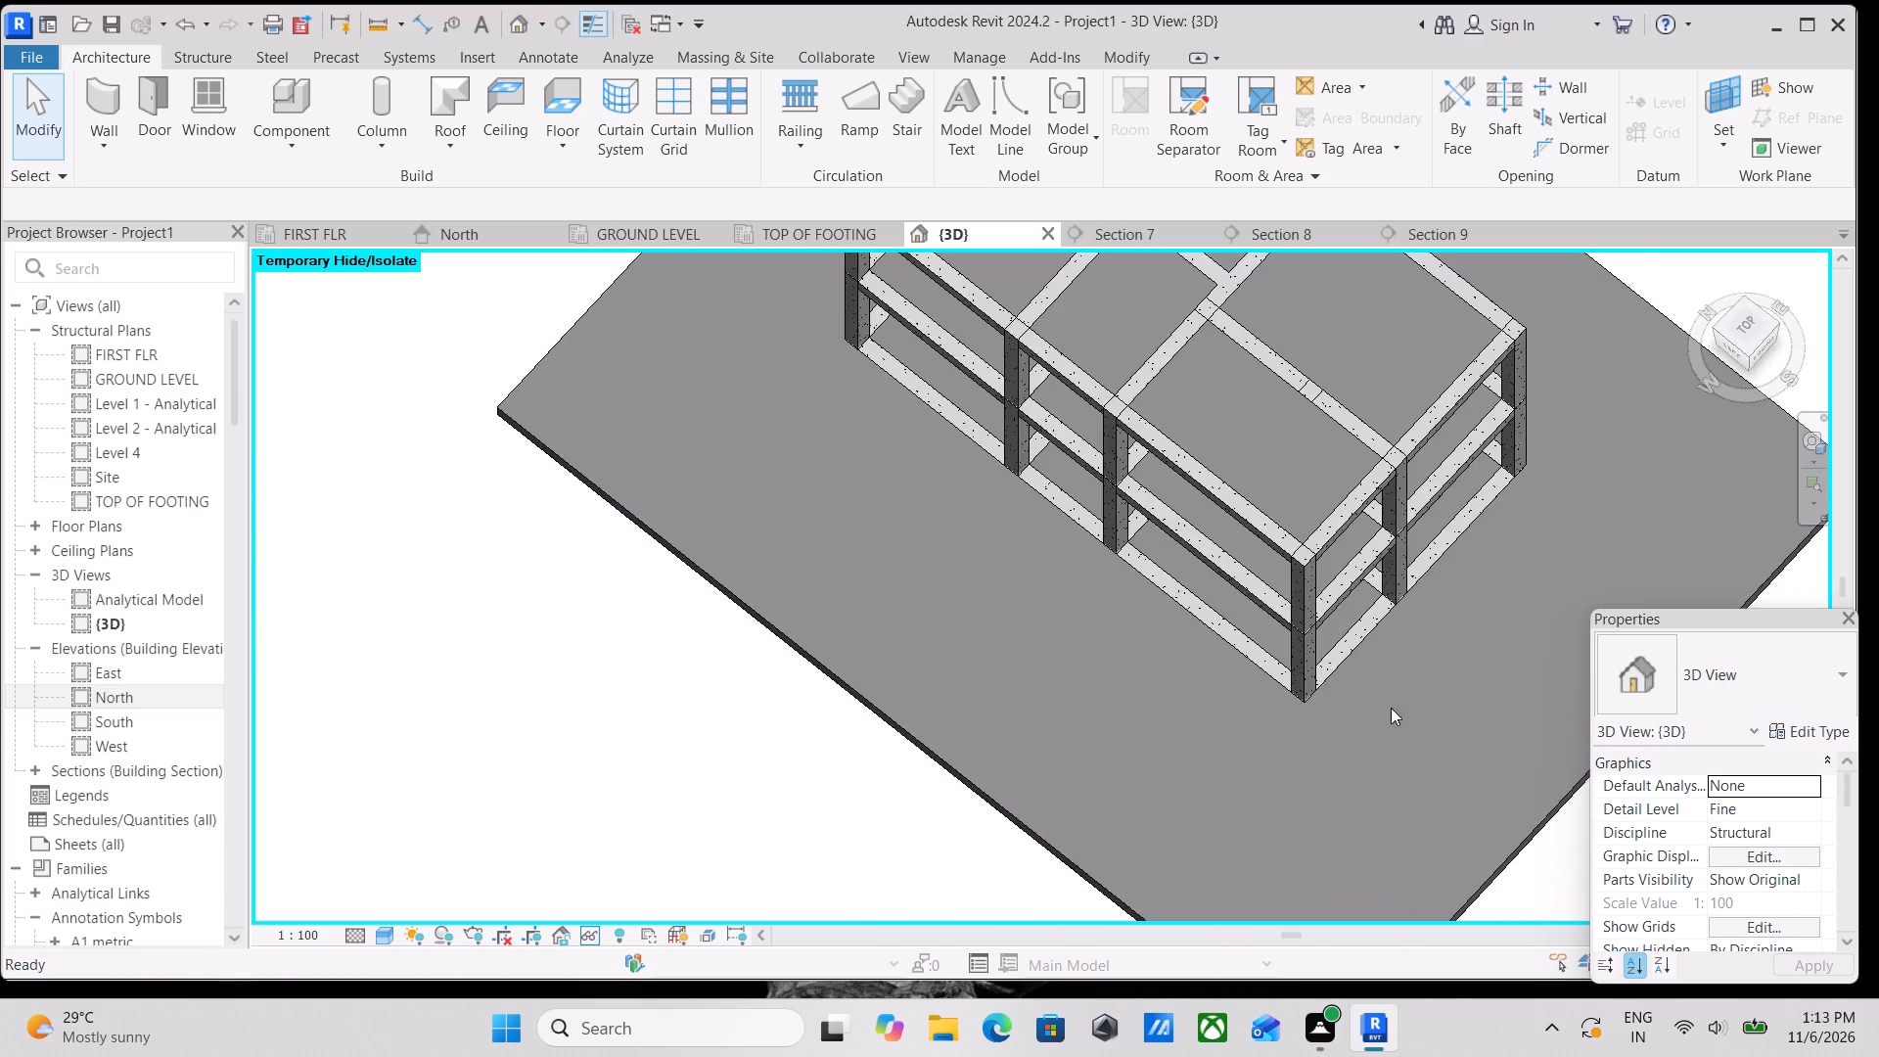
middle_click_drag(1391, 708, 1585, 928)
middle_click_drag(1410, 771, 1232, 791)
middle_click_drag(1270, 758, 1312, 809)
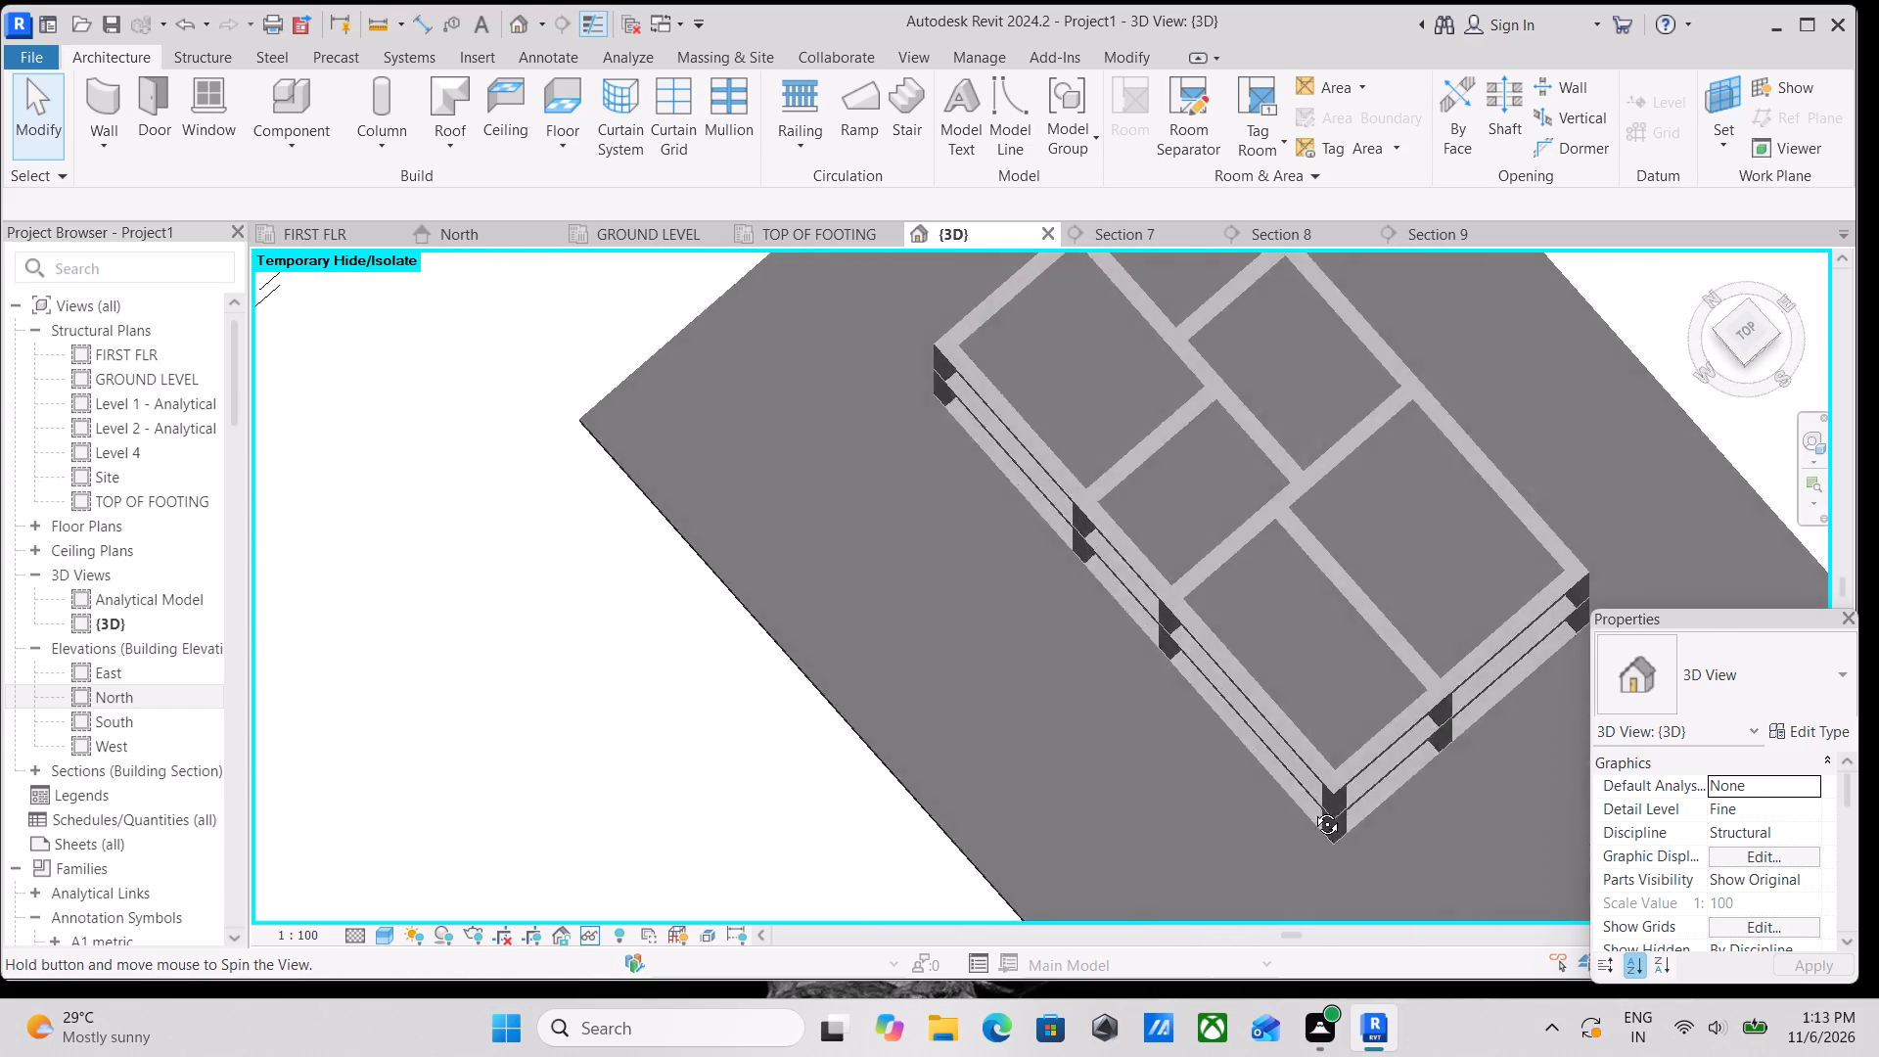
middle_click_drag(1312, 809, 1396, 636)
Examine the column bases and lowest beams against the toposolid in close-up oblique and top views.
scroll(1195, 752, "up", 3)
middle_click_drag(1217, 750, 1106, 611)
middle_click_drag(1193, 758, 1315, 626)
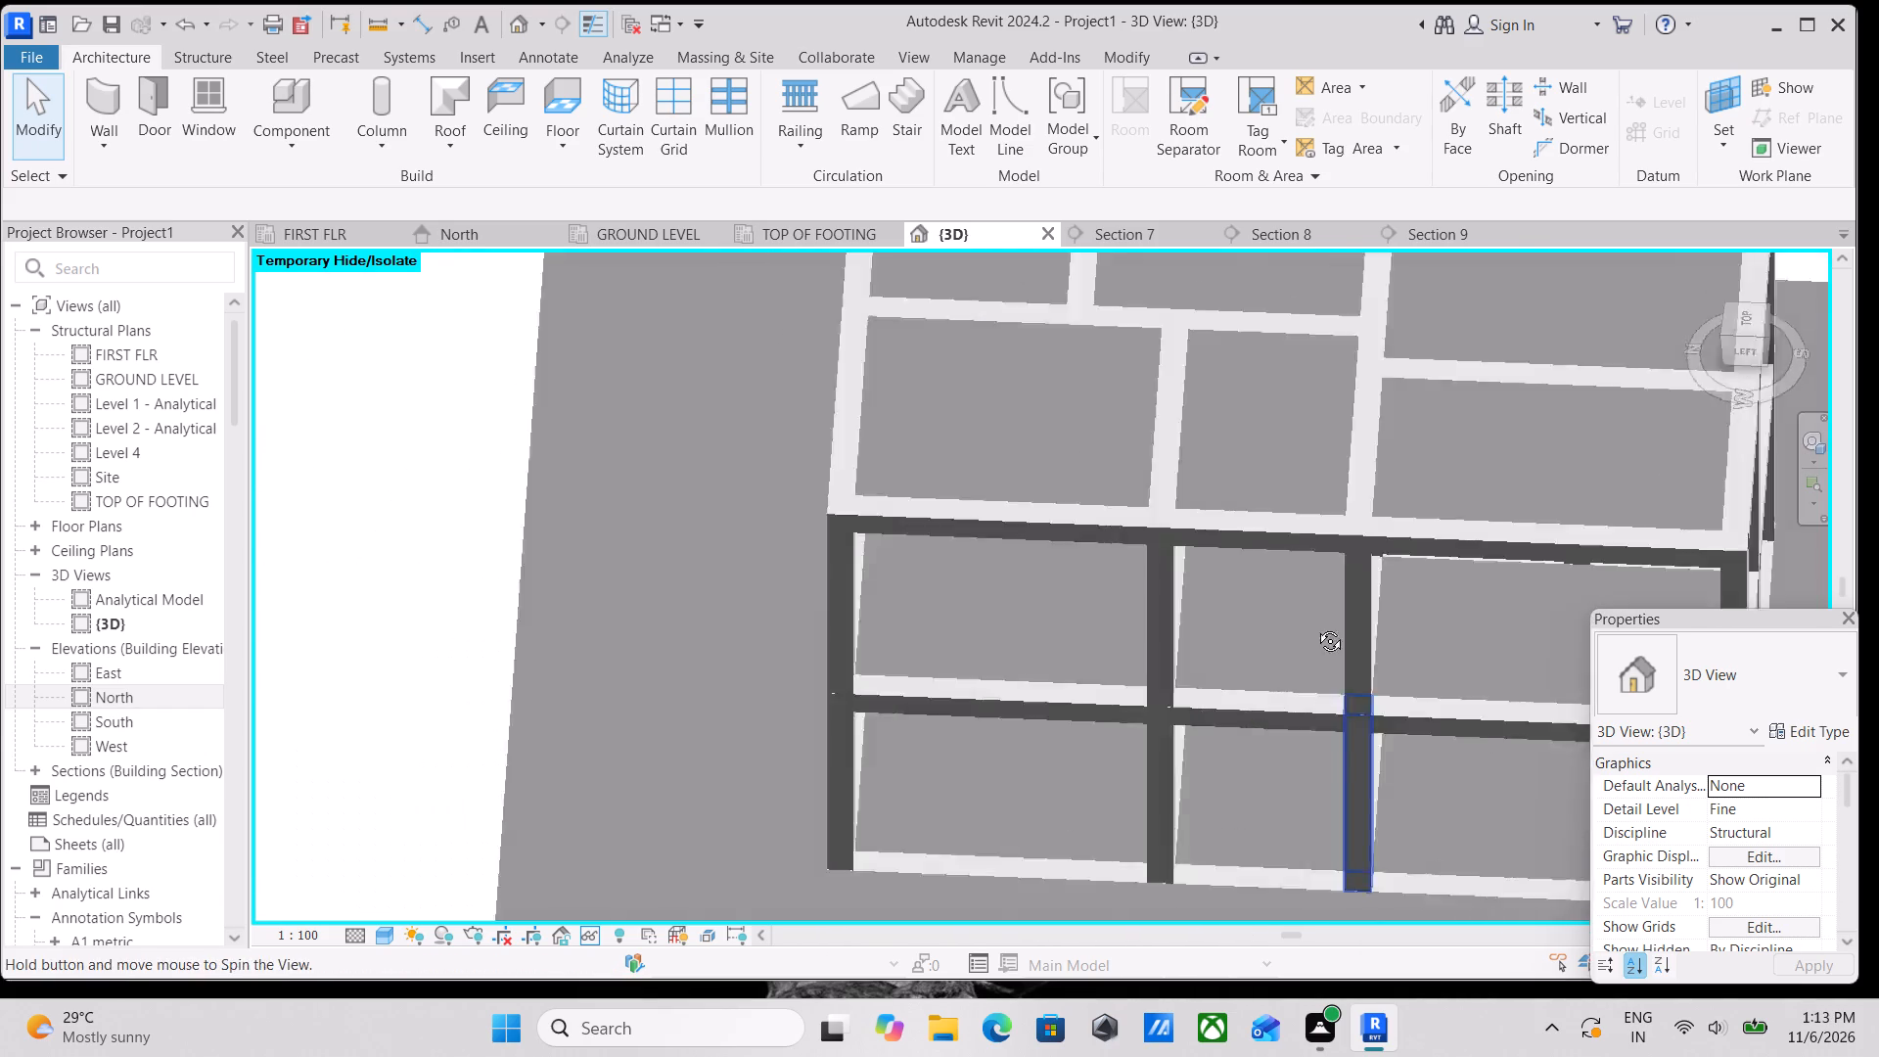
middle_click_drag(1315, 626, 1345, 604)
middle_click_drag(1269, 791, 767, 572)
middle_click_drag(1001, 758, 1073, 617)
scroll(1030, 736, "up", 1)
middle_click_drag(1030, 736, 1071, 664)
middle_click_drag(919, 759, 1082, 665)
middle_click_drag(1019, 724, 1001, 831, "shift")
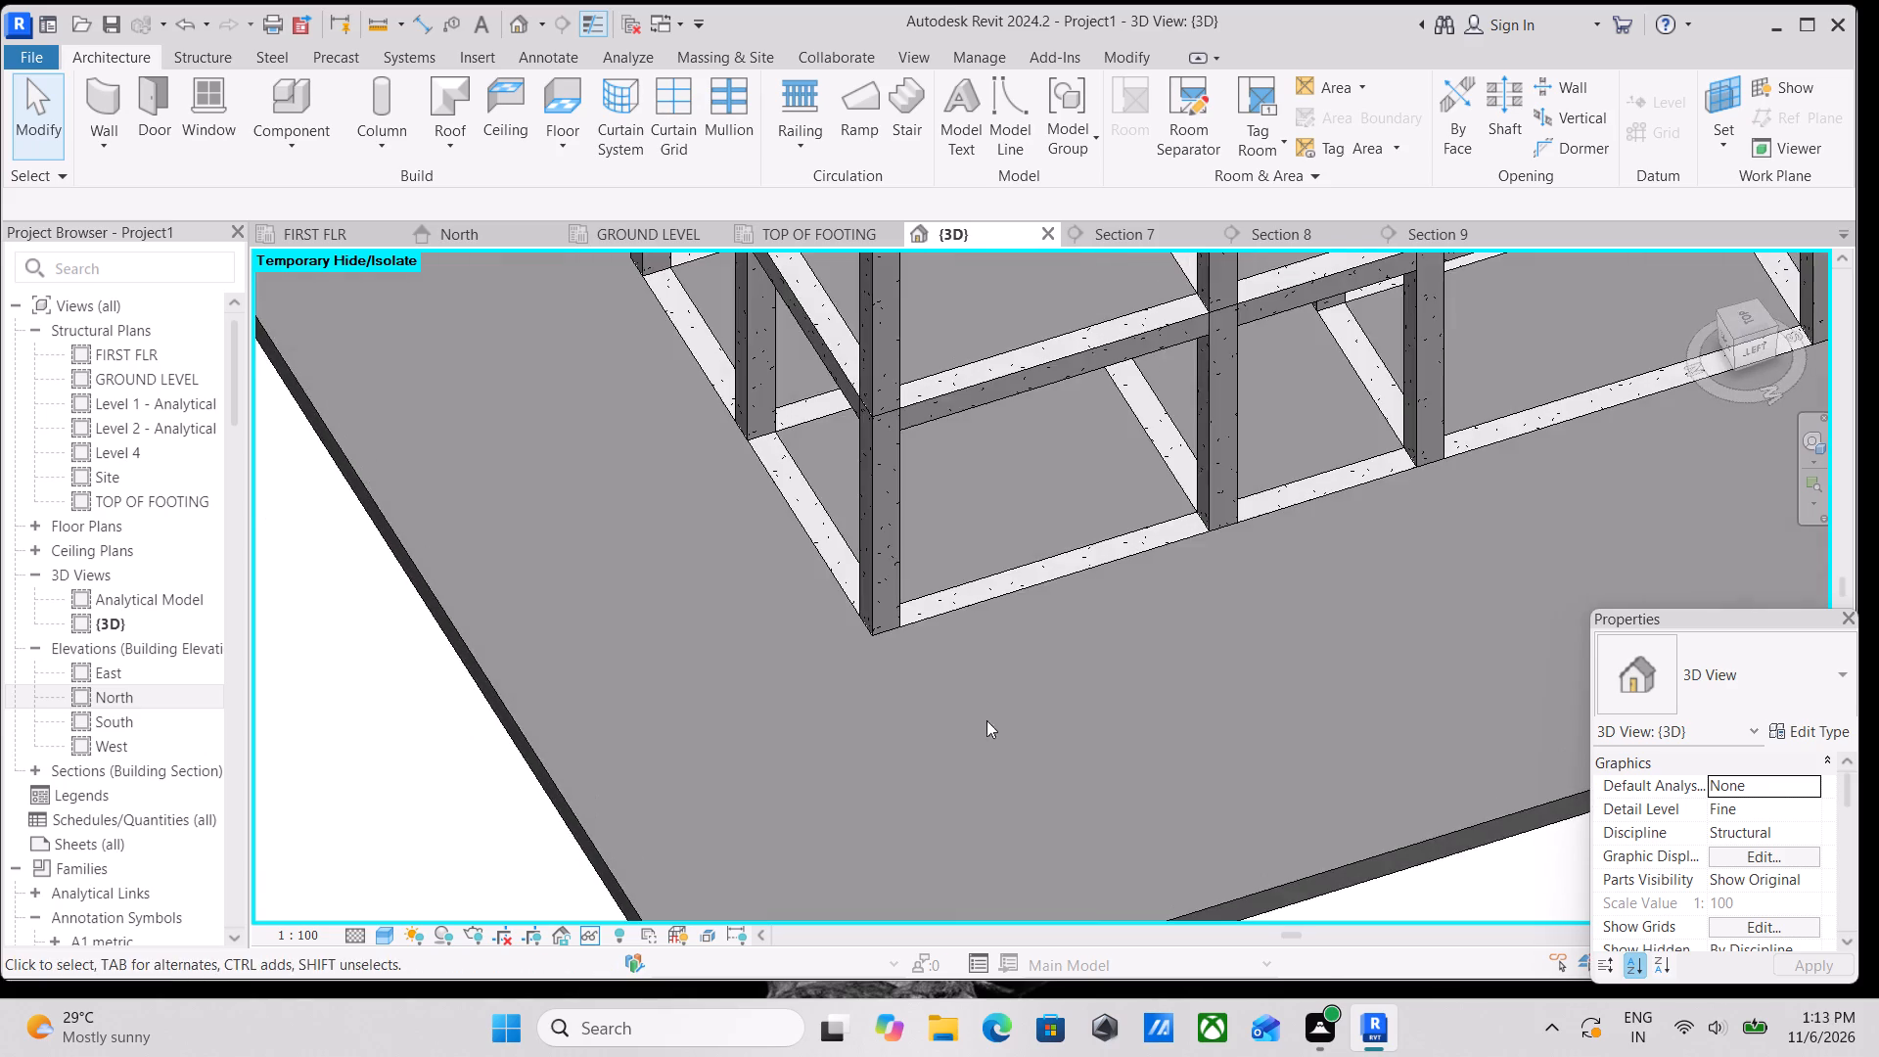
middle_click_drag(995, 712, 966, 889)
middle_click_drag(1135, 715, 990, 862)
middle_click_drag(1213, 678, 1185, 976)
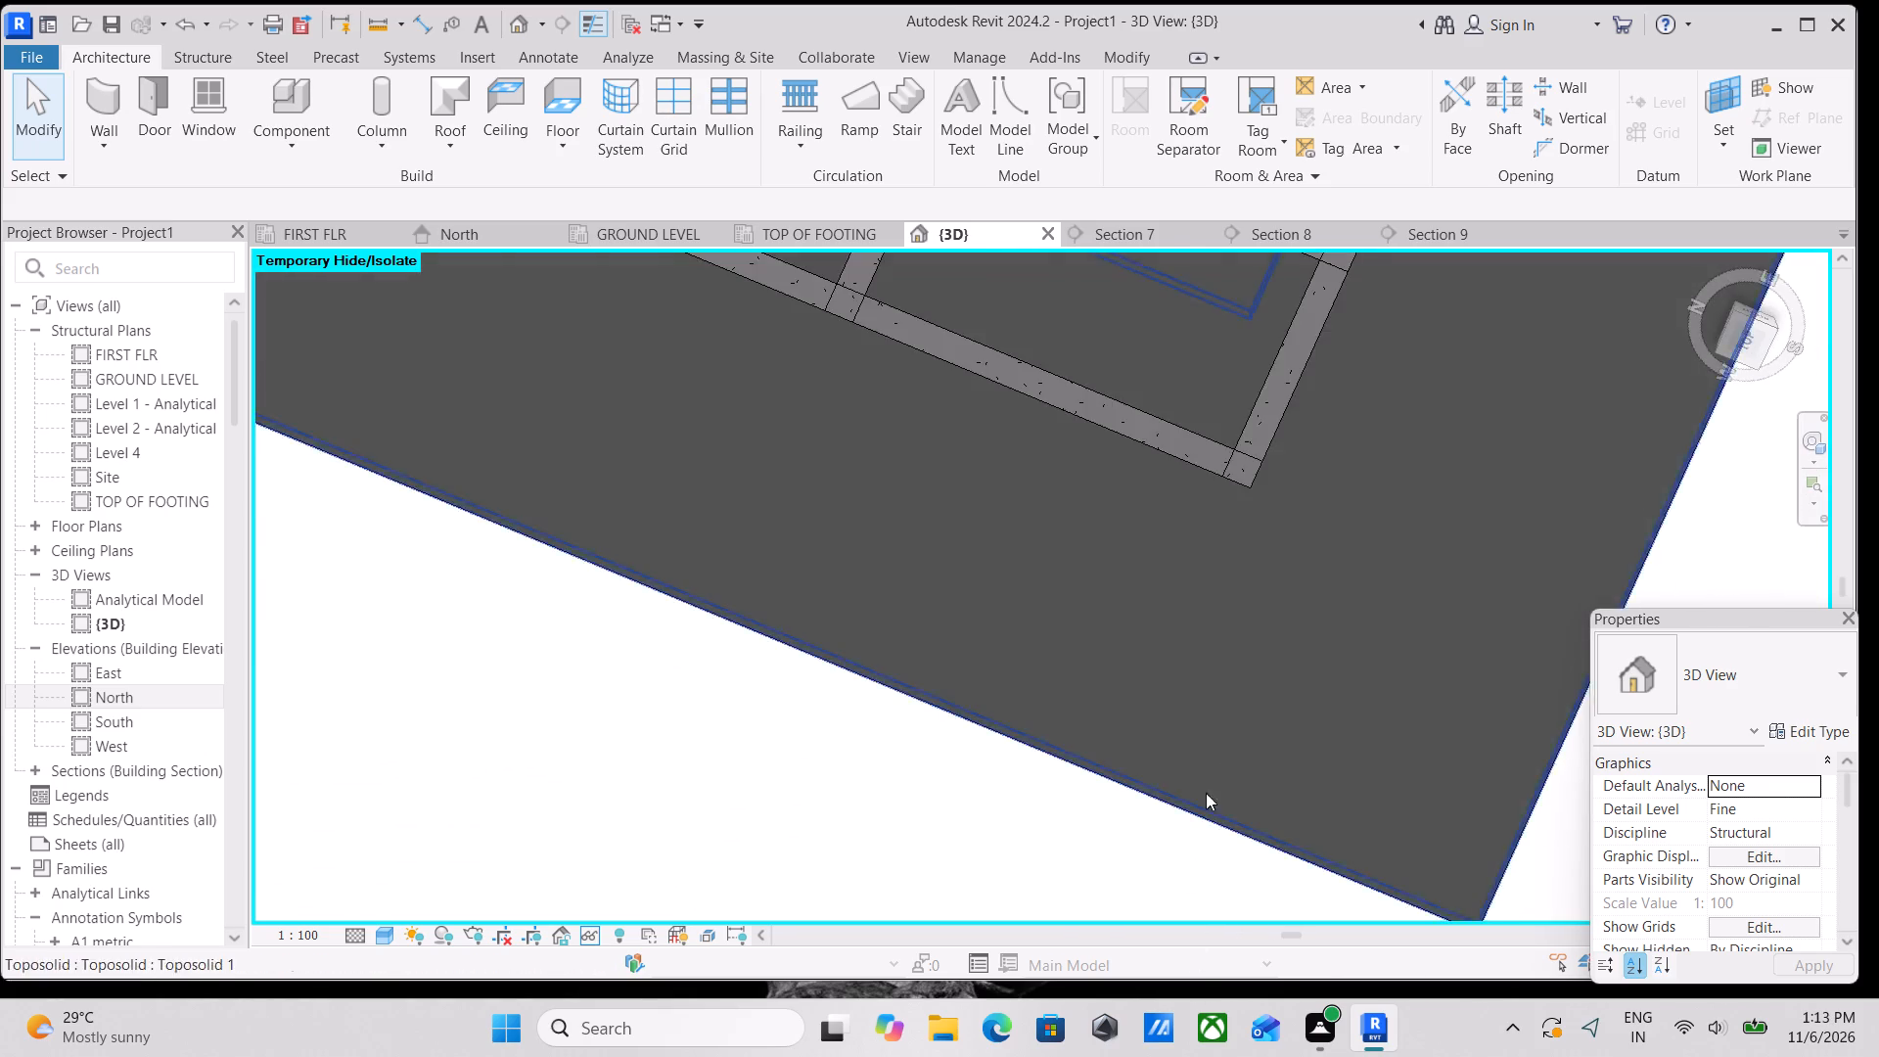
scroll(1222, 760, "down", 3)
middle_click_drag(1222, 760, 1306, 973)
middle_click_drag(1148, 648, 1137, 756, "shift")
scroll(1147, 696, "up", 2)
middle_click_drag(1165, 790, 1287, 607, "shift")
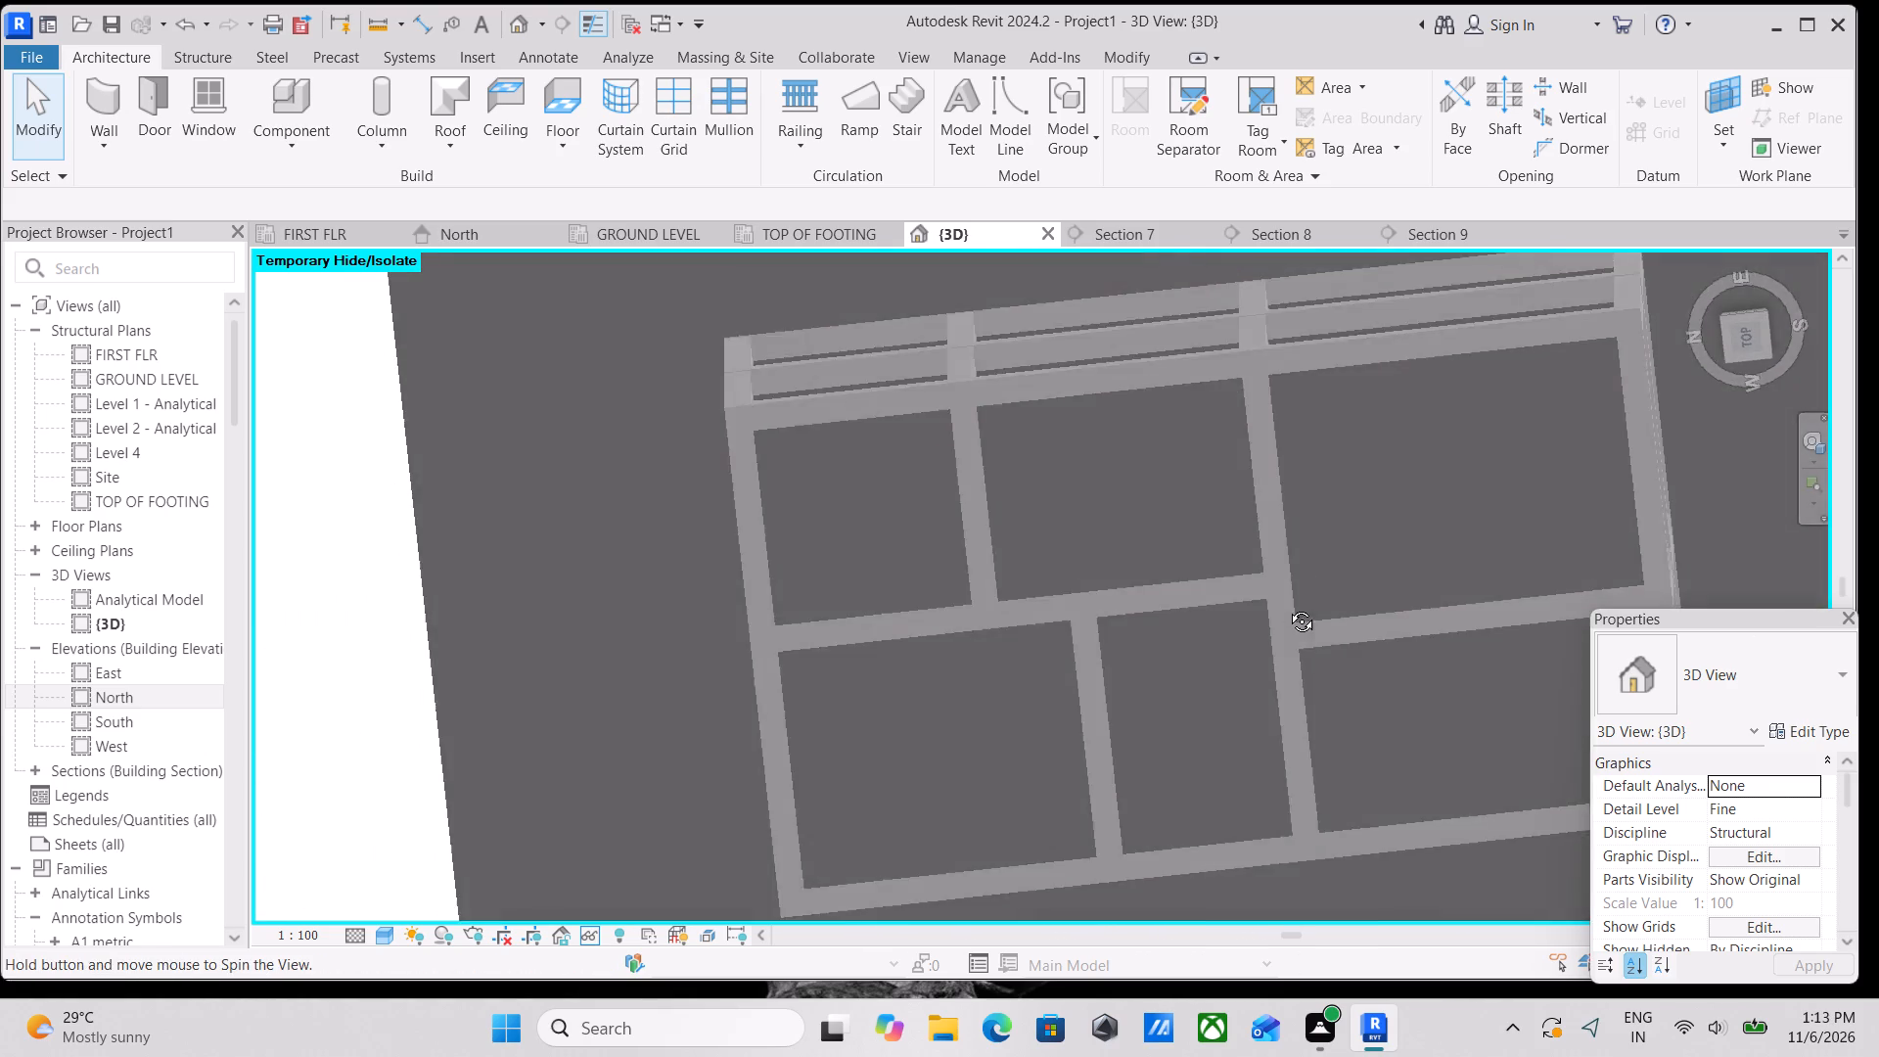
middle_click_drag(1287, 607, 1294, 422, "shift")
scroll(1289, 588, "up", 1, "shift")
middle_click_drag(1185, 728, 1069, 522, "shift")
middle_click_drag(1090, 662, 969, 531, "shift")
middle_click_drag(1009, 565, 1009, 615)
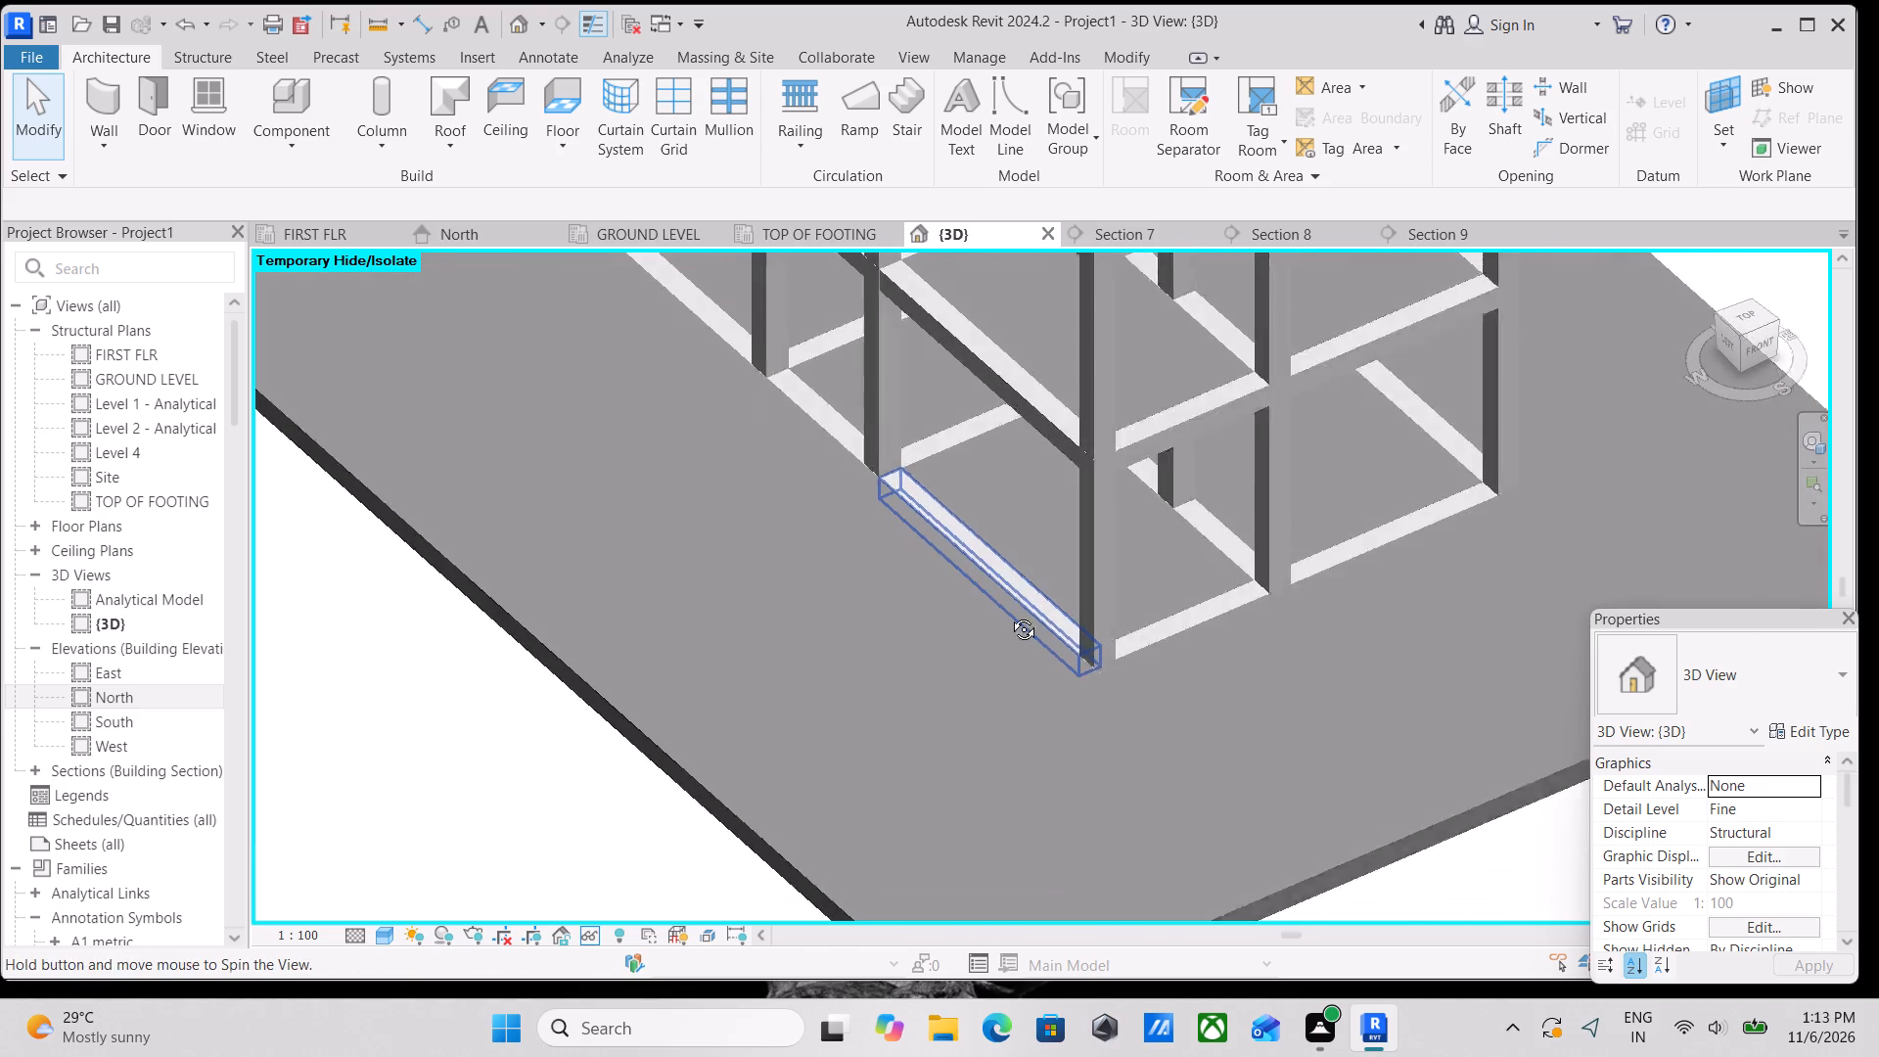
middle_click_drag(1009, 615, 1055, 516)
scroll(1013, 643, "up", 1, "shift")
middle_click_drag(1106, 667, 1131, 519)
middle_click_drag(1091, 565, 1107, 797)
middle_click_drag(1107, 797, 749, 671)
Examine where the columns pass through the toposolid from a low front-right angle, finishing with an oblique overview of the whole model.
middle_click_drag(973, 640, 516, 752)
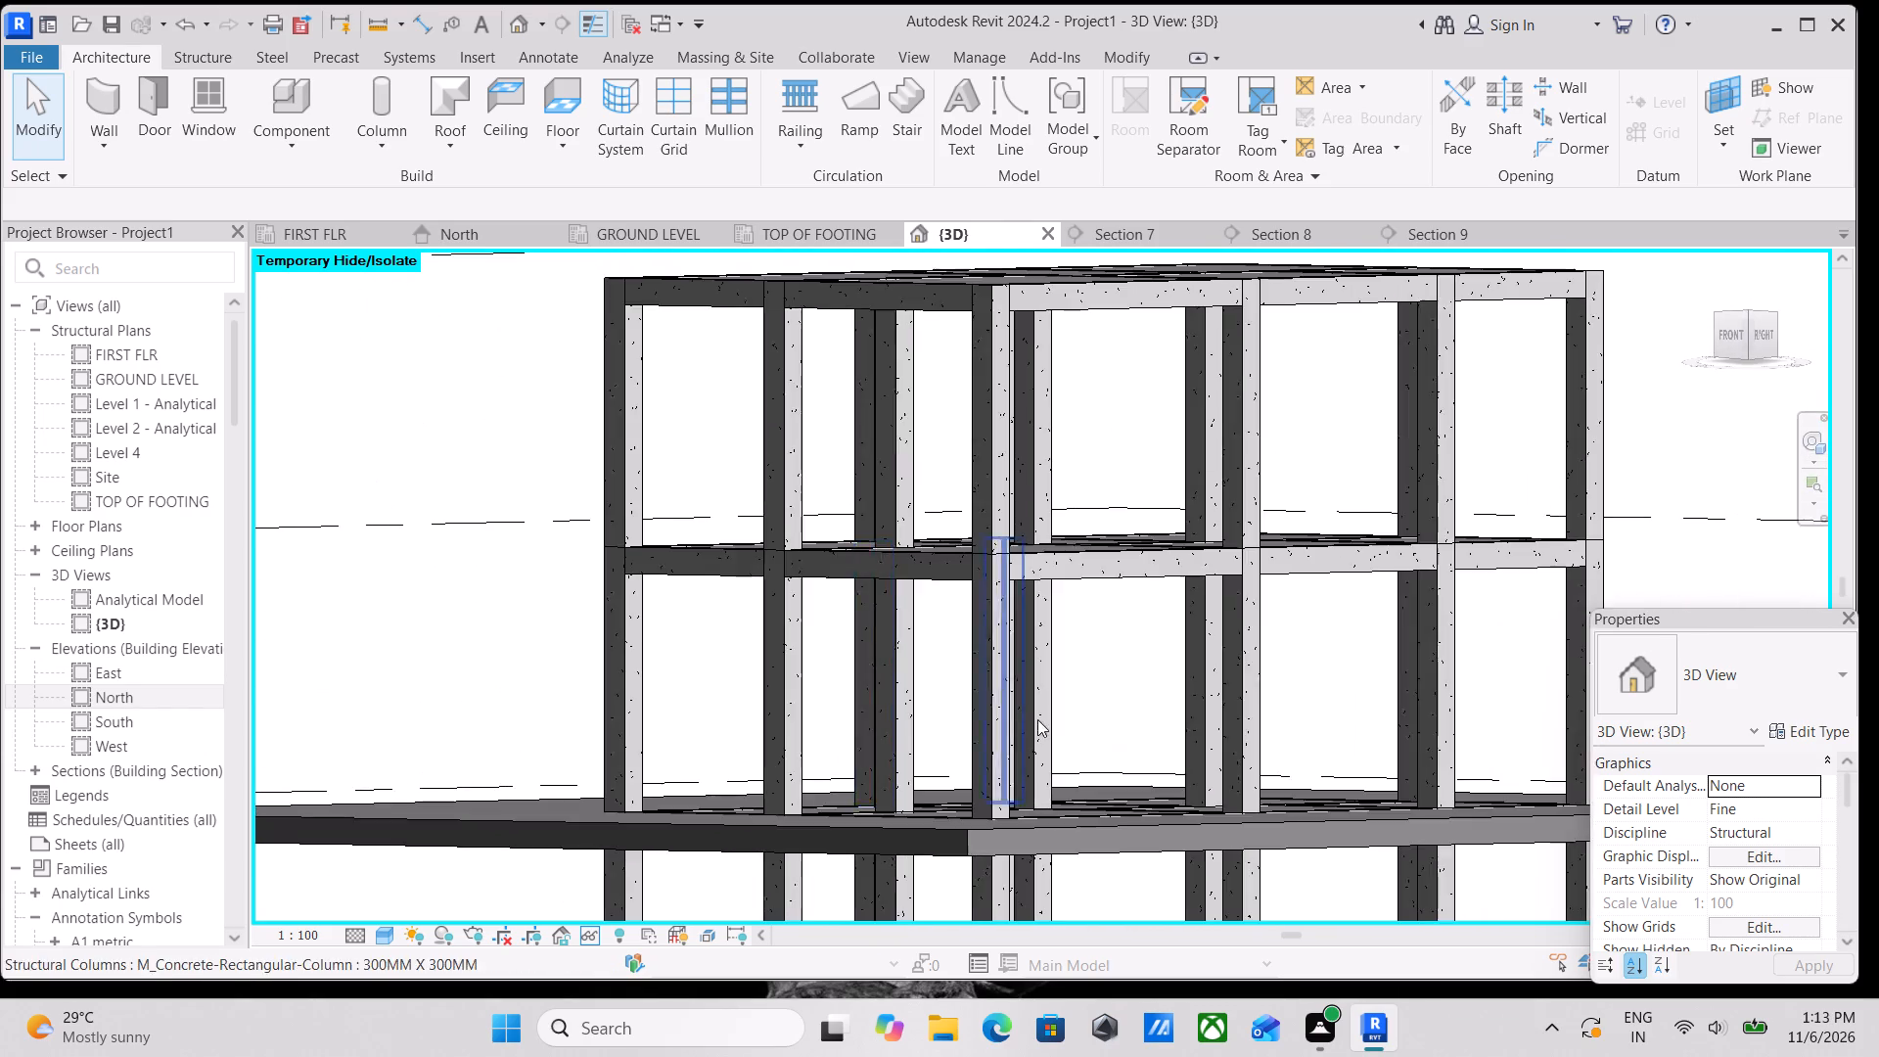
middle_click_drag(1037, 719, 1031, 729, "shift")
middle_click_drag(1082, 775, 1082, 649)
scroll(1082, 775, "up", 1)
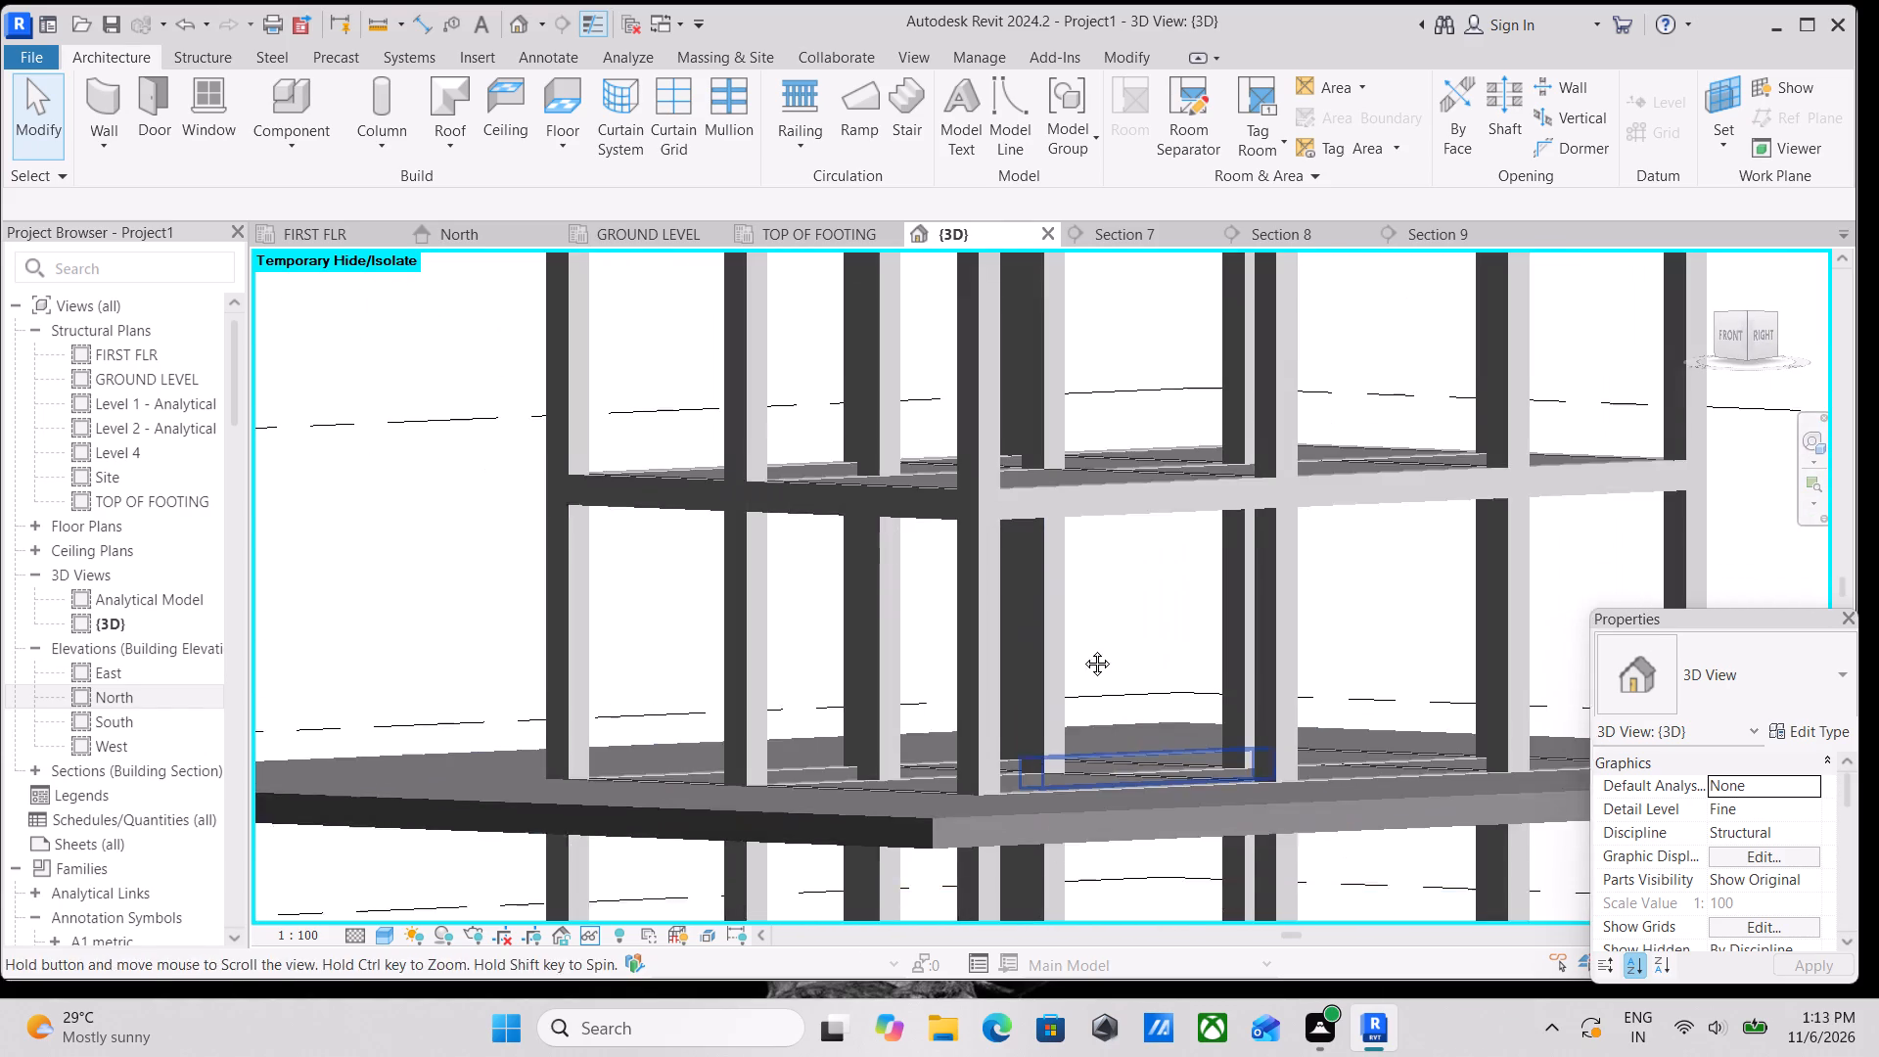
middle_click_drag(1082, 649, 1084, 610)
scroll(1087, 602, "down", 5)
middle_click_drag(1086, 632, 1101, 803)
middle_click_drag(1101, 796, 1133, 1004, "shift")
middle_click_drag(1140, 933, 1181, 991)
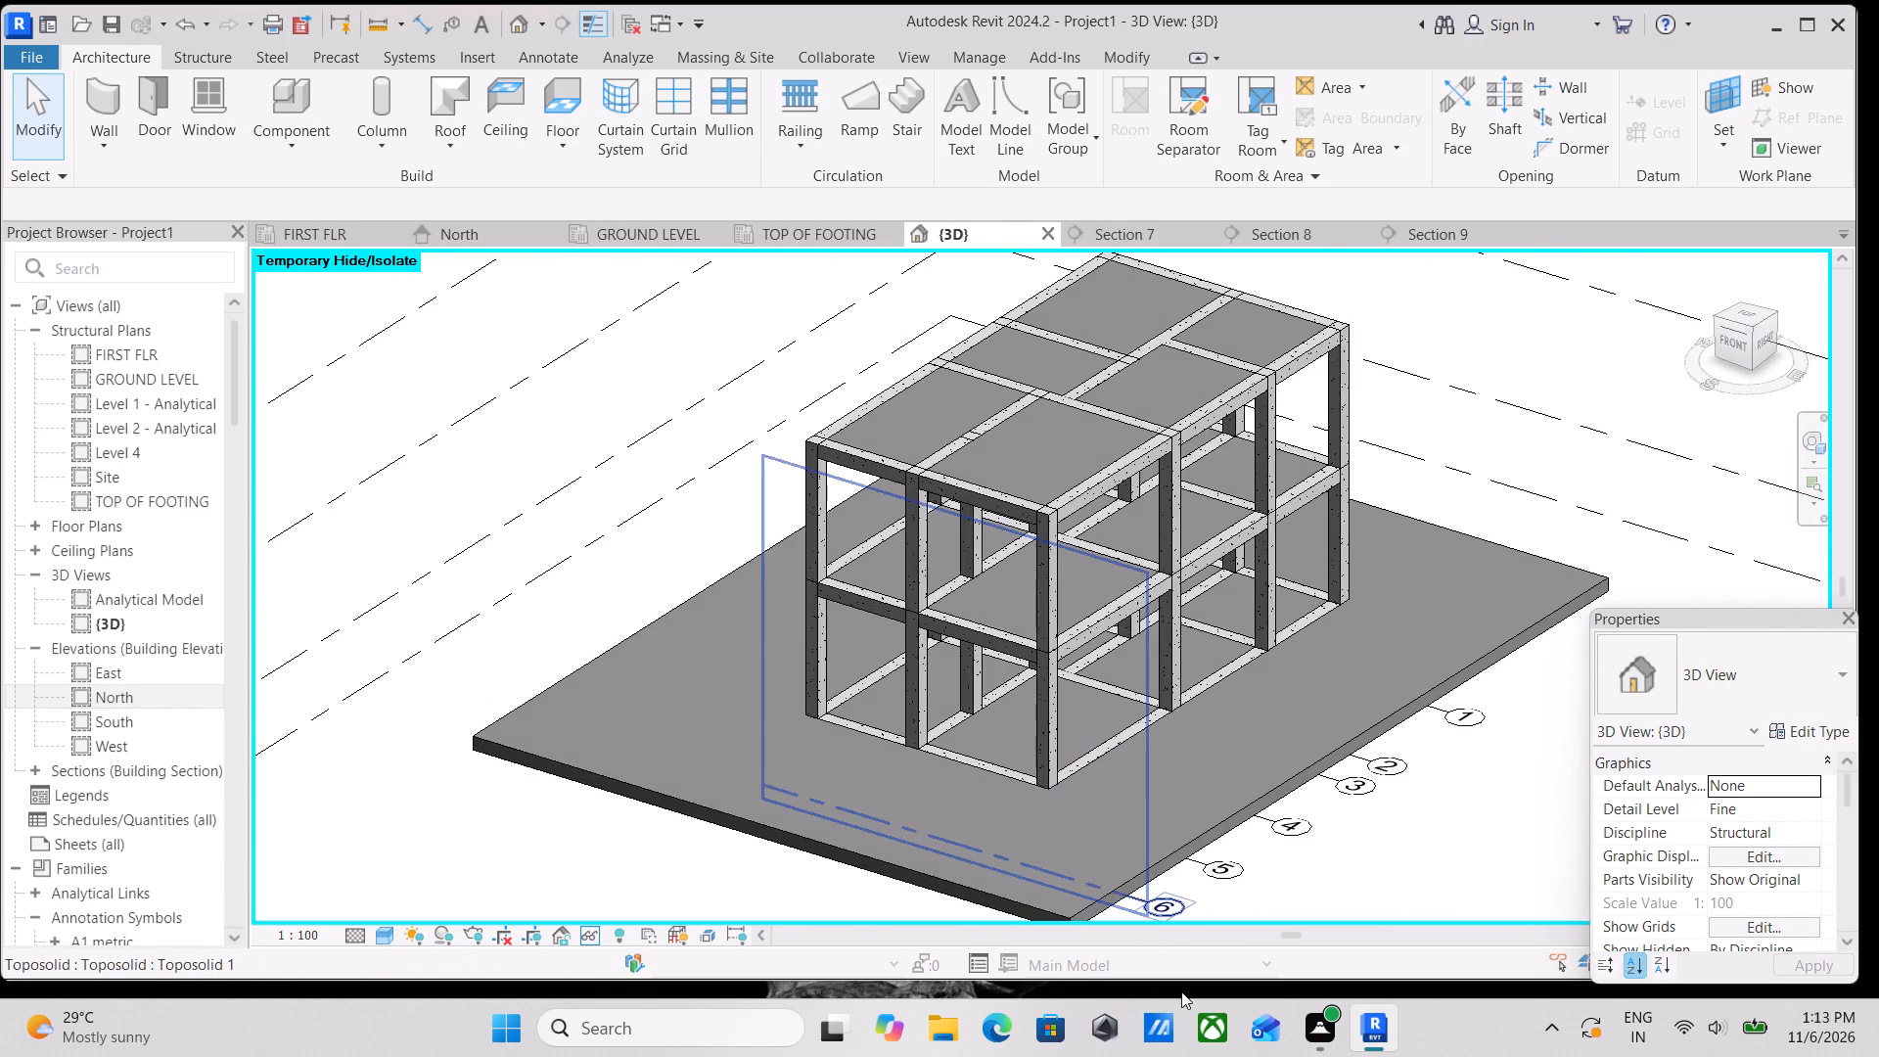
middle_click_drag(1181, 991, 1181, 990)
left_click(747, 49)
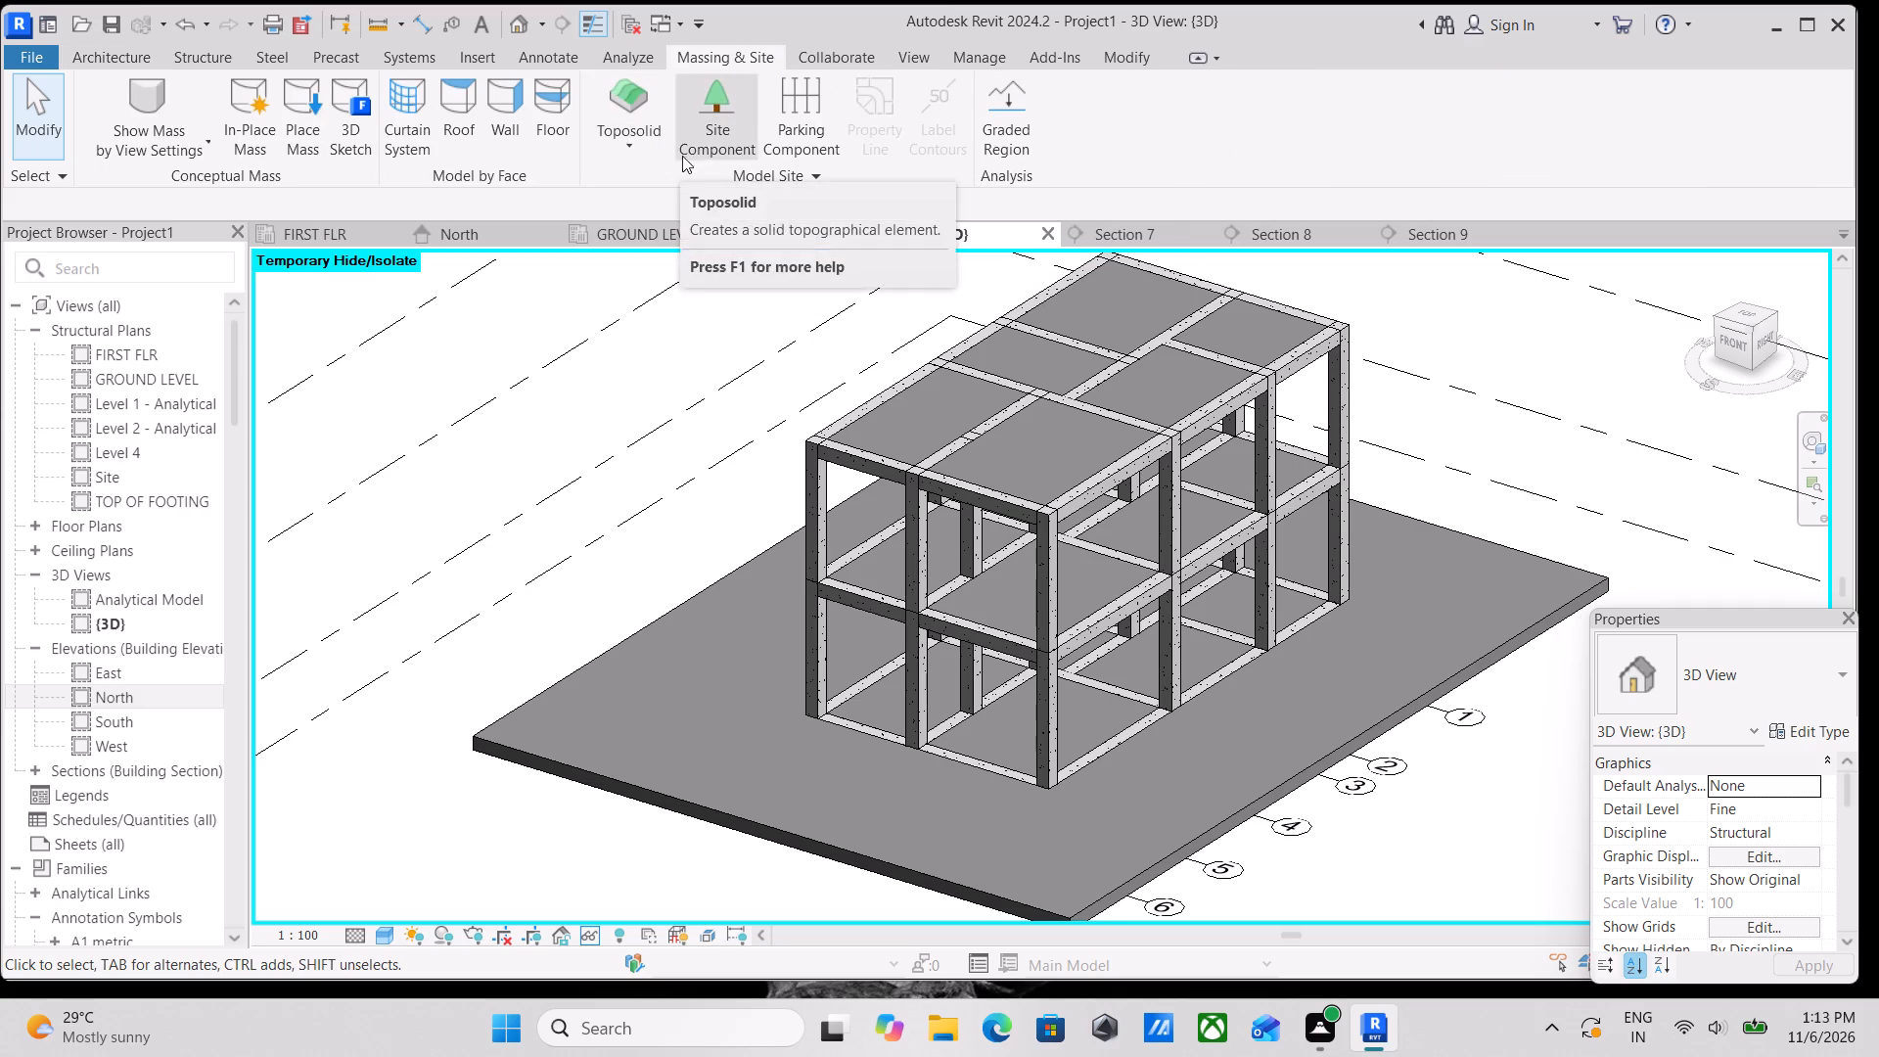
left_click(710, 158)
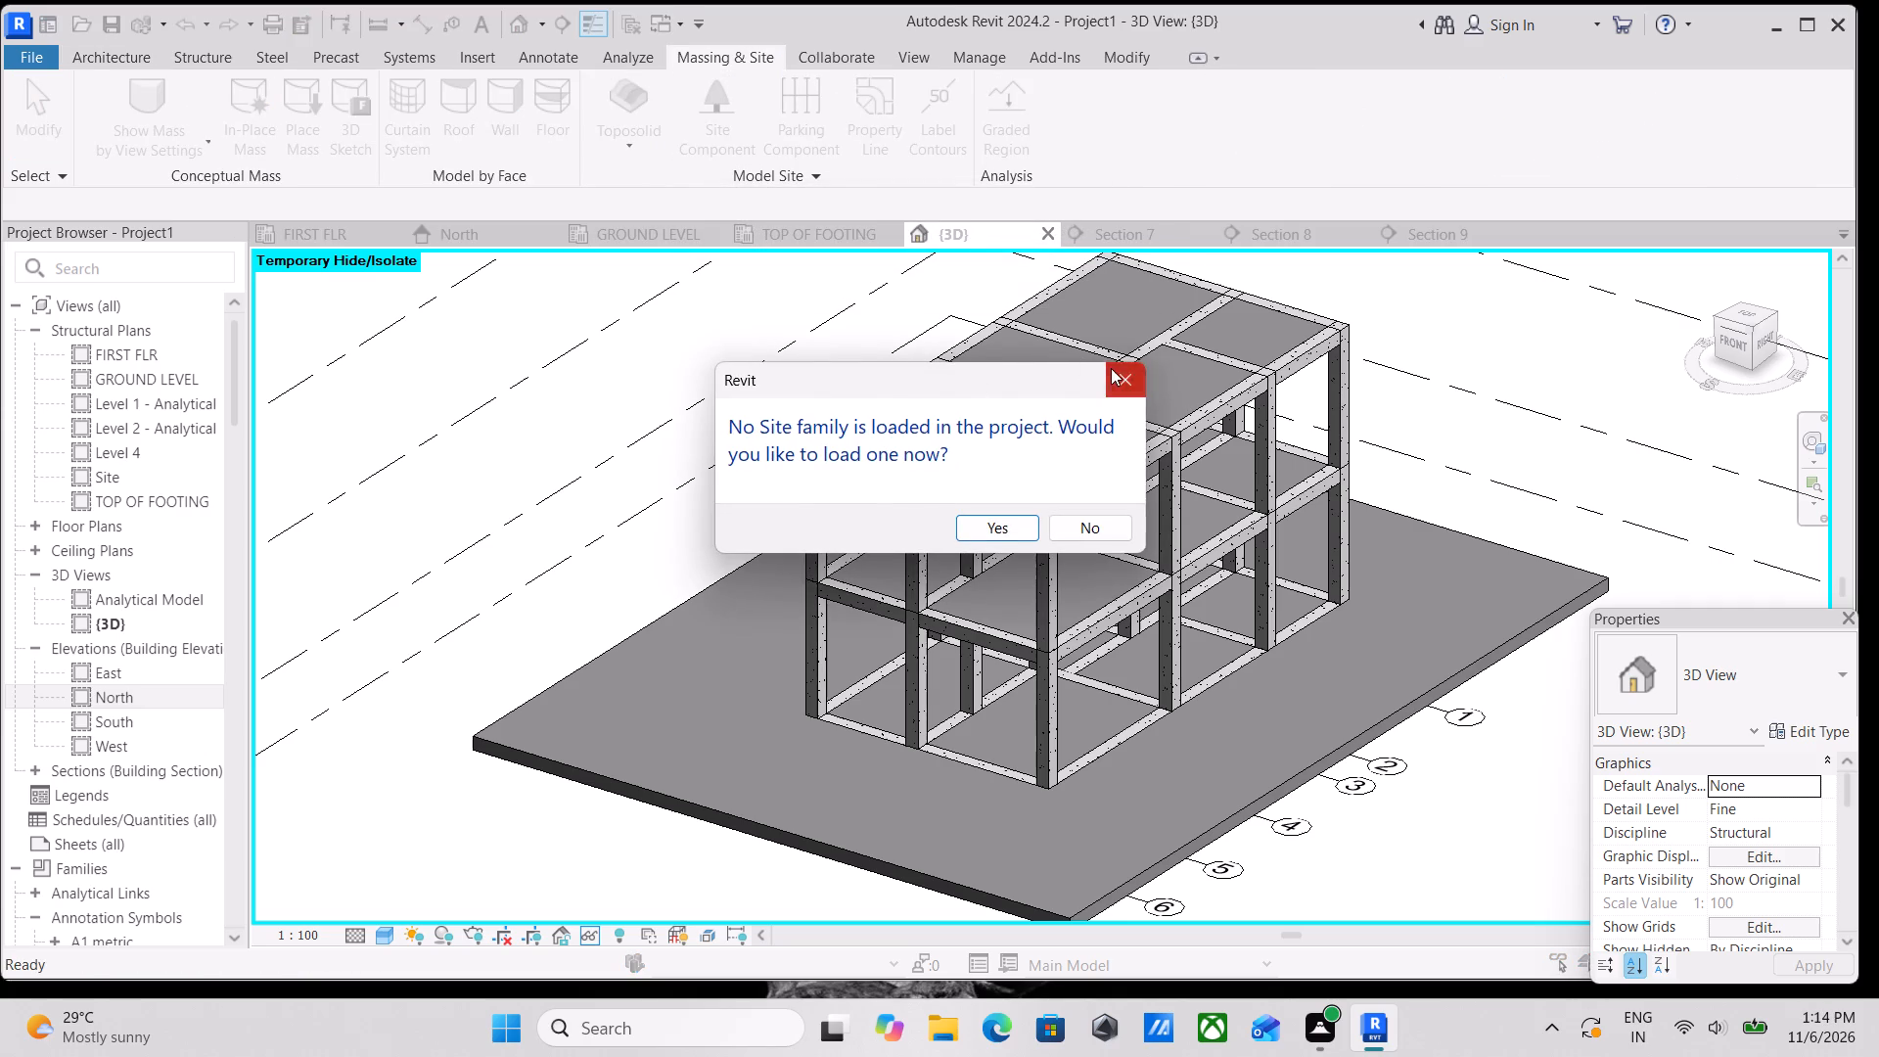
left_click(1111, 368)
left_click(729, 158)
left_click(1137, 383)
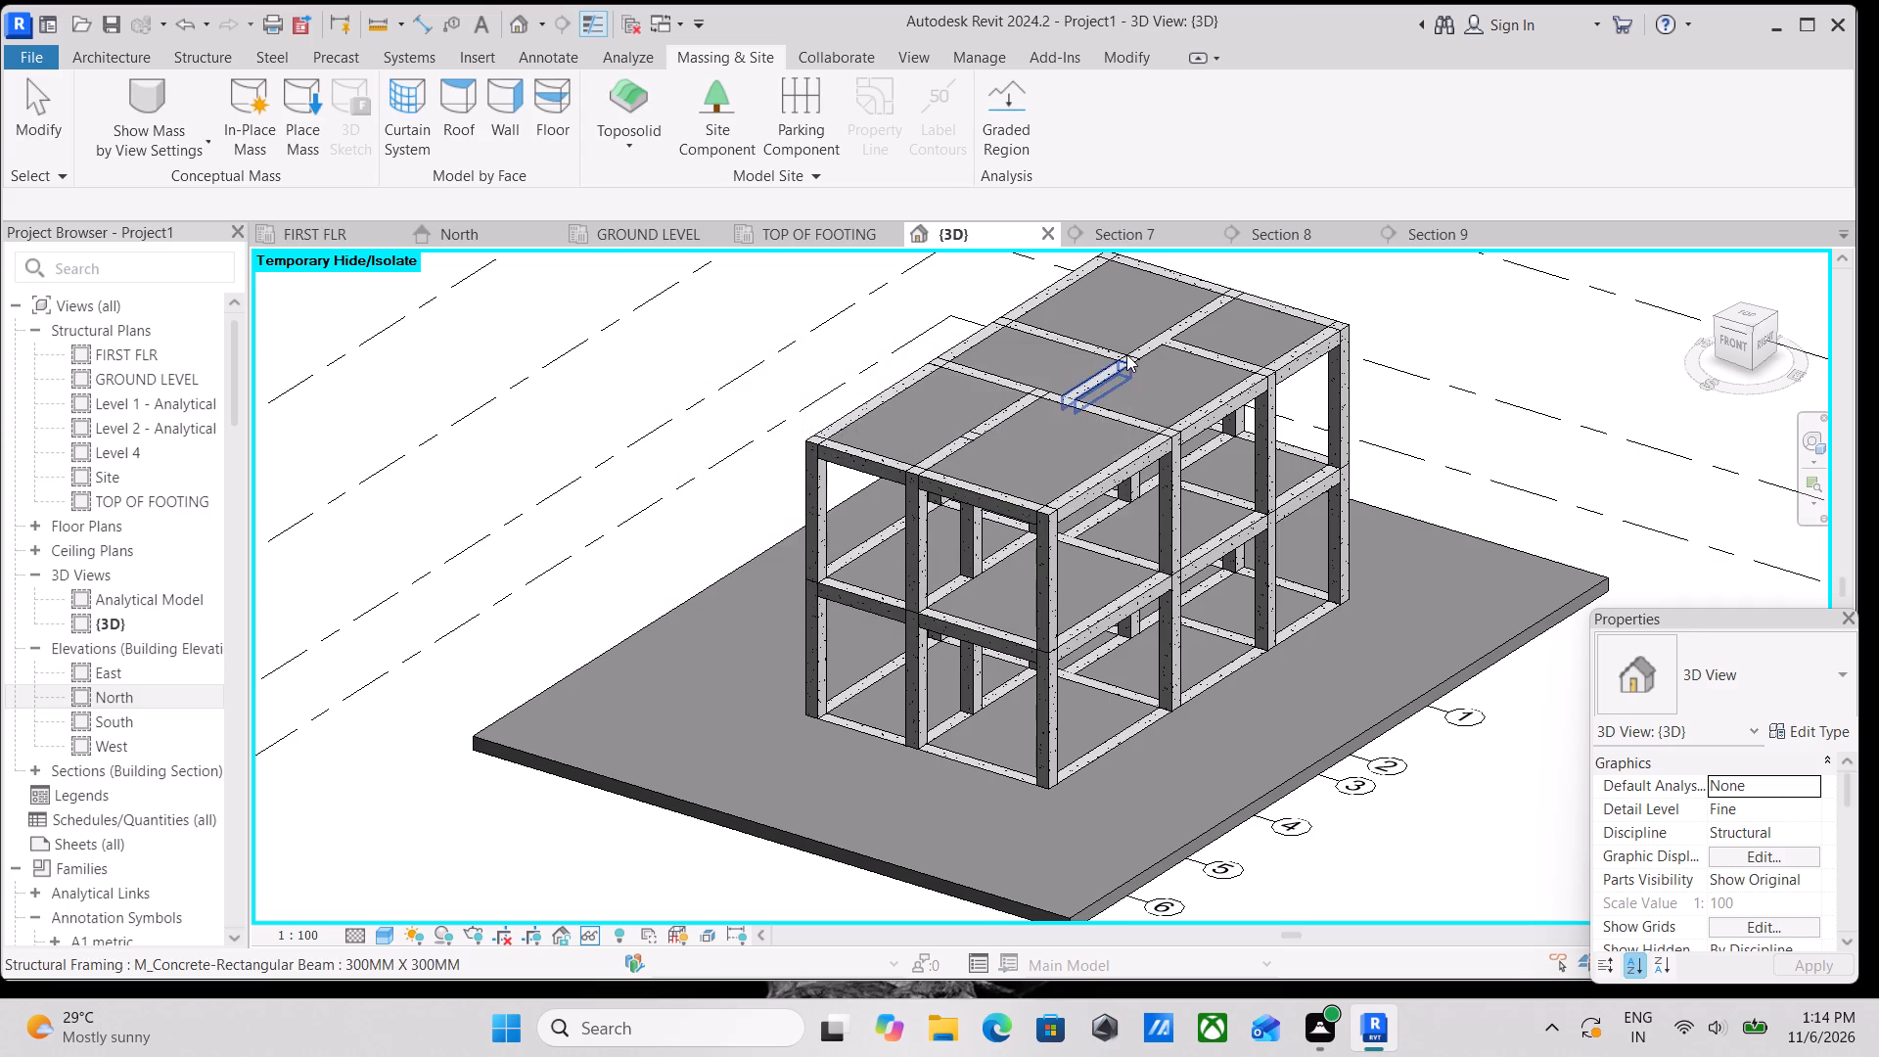
Load the RPC Beetle family from the Entourage folder as a site component.
left_click(728, 139)
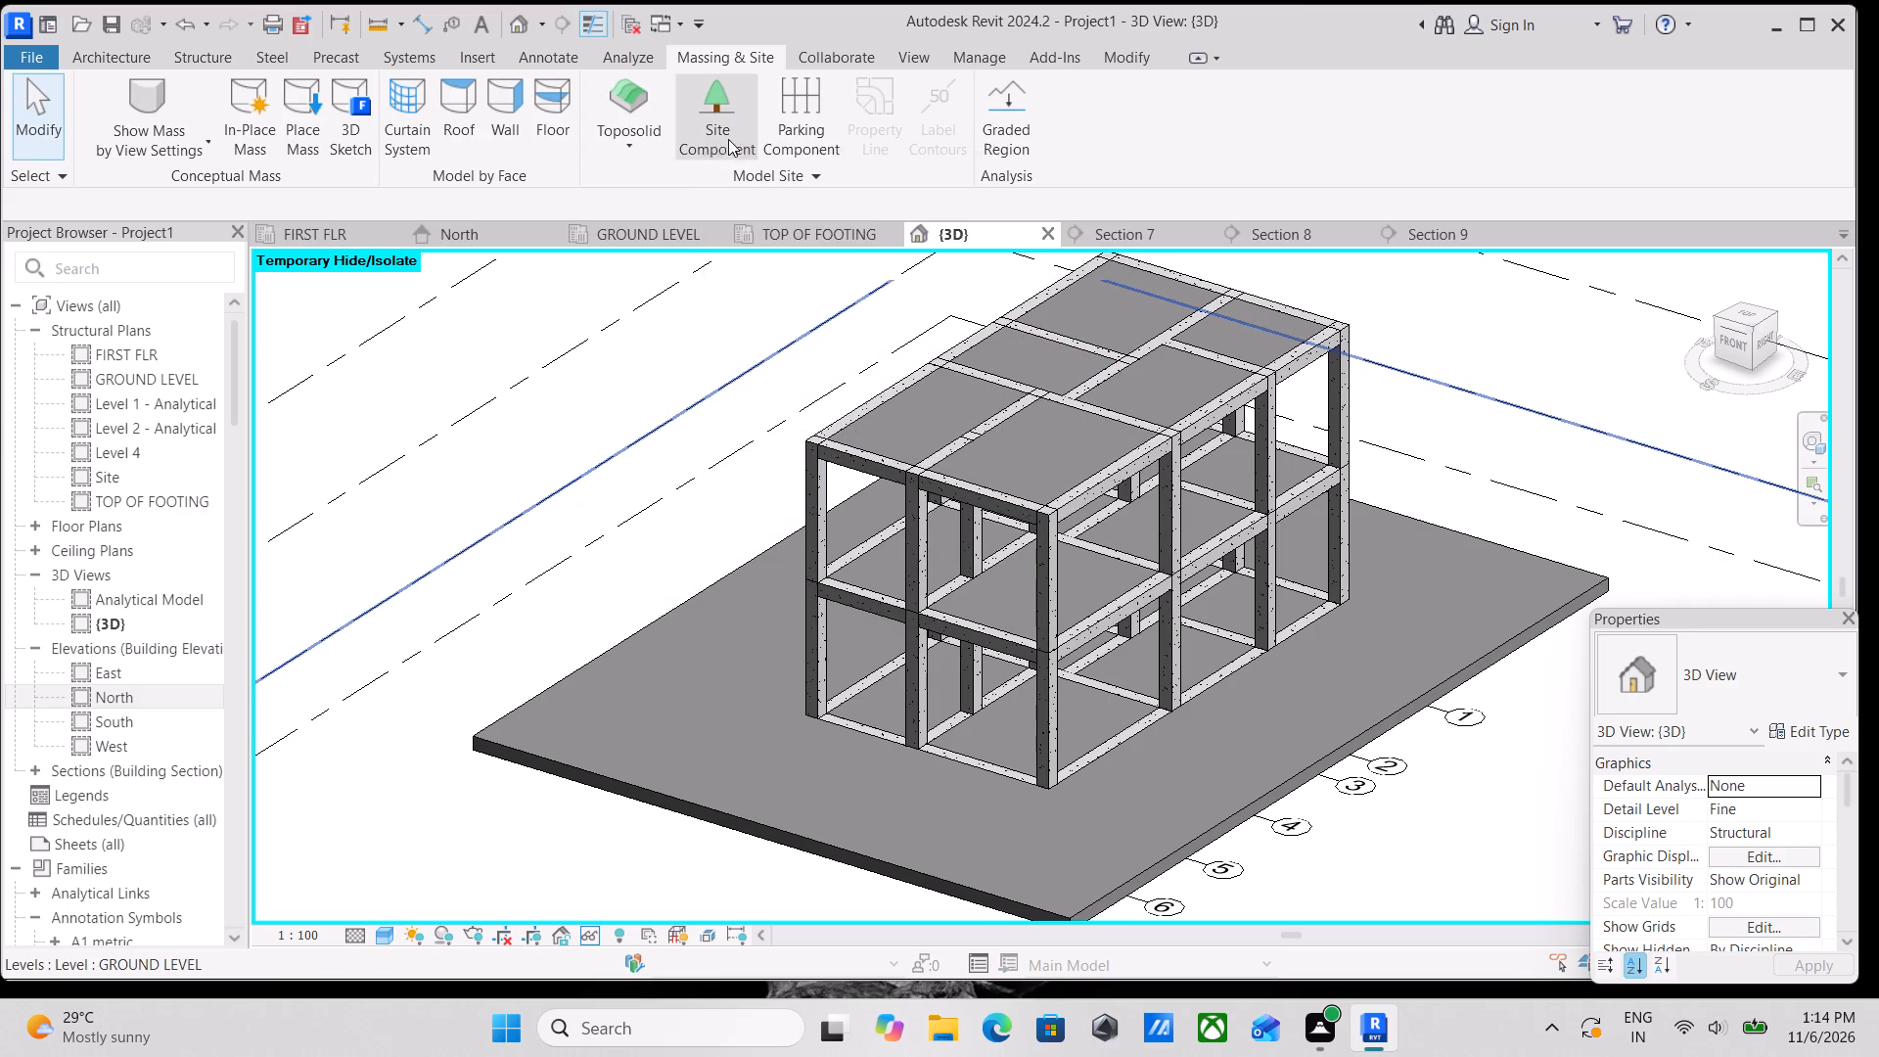
left_click(1012, 528)
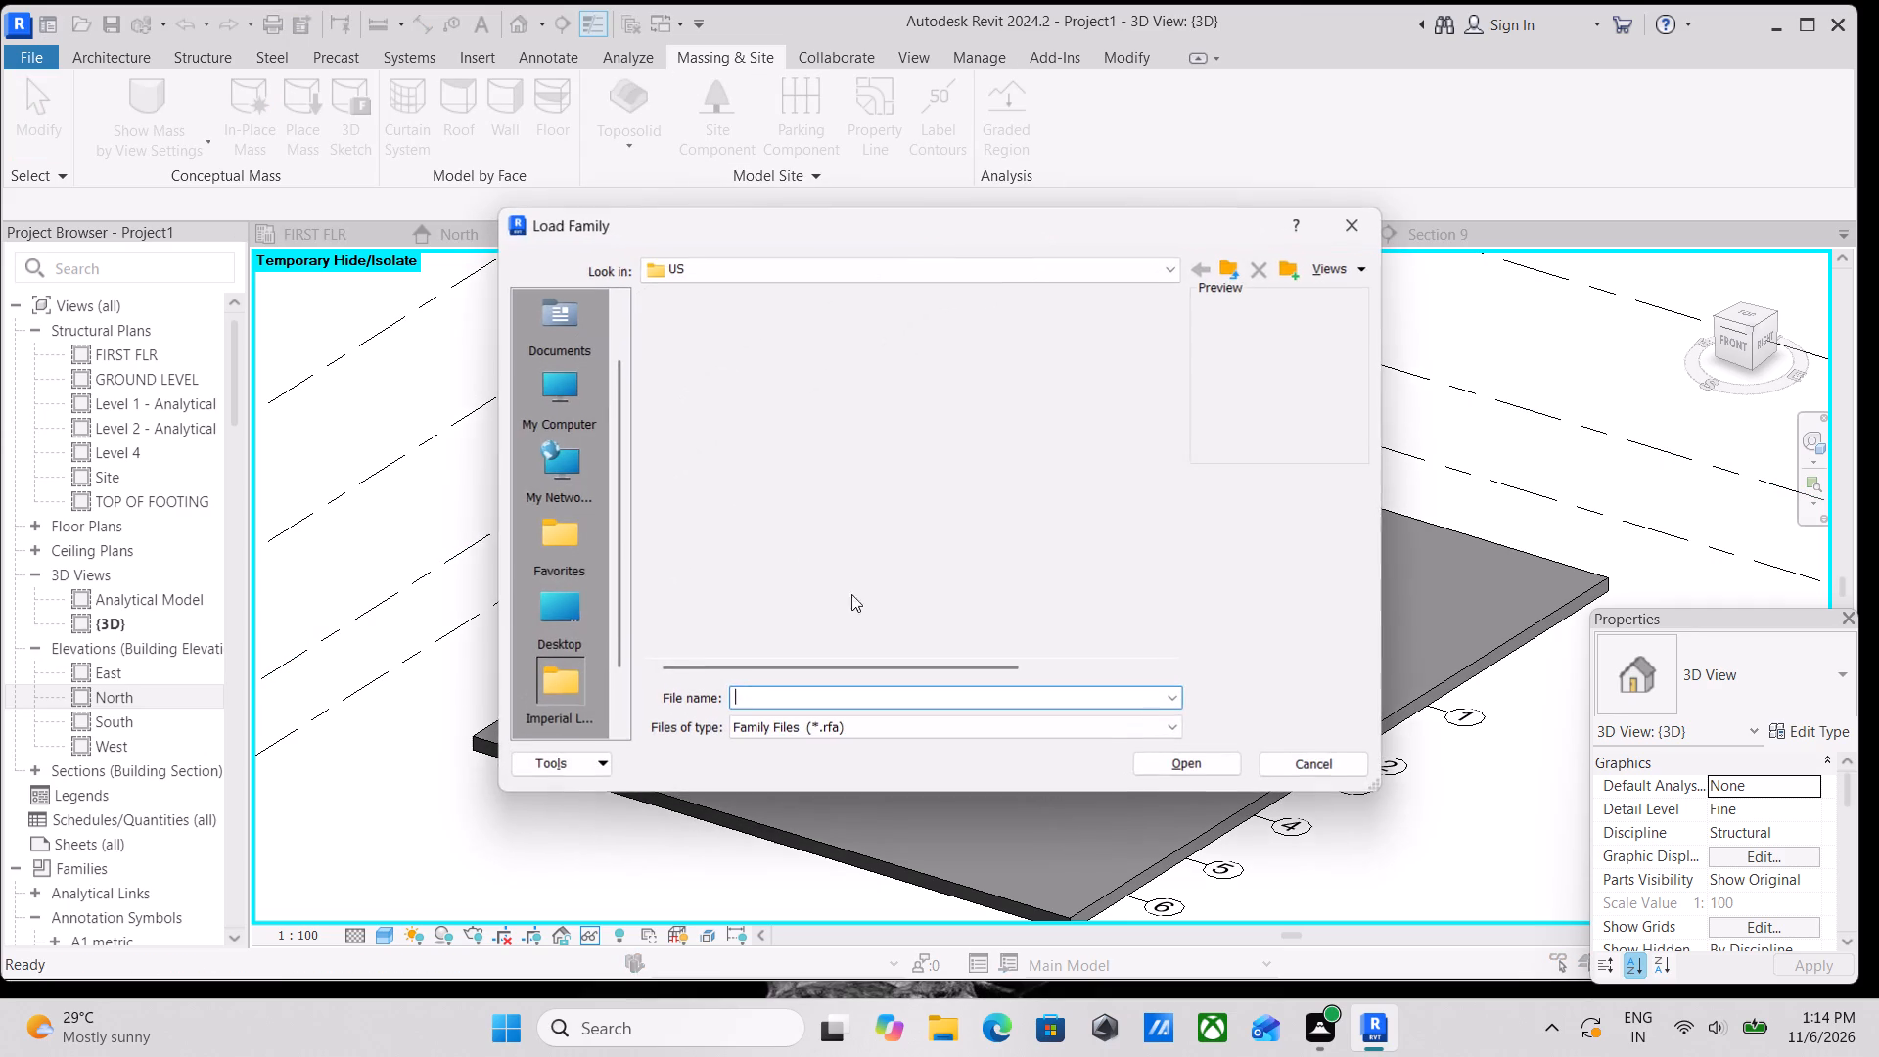
scroll(673, 414, "down", 4)
scroll(703, 566, "up", 4)
scroll(703, 566, "down", 1)
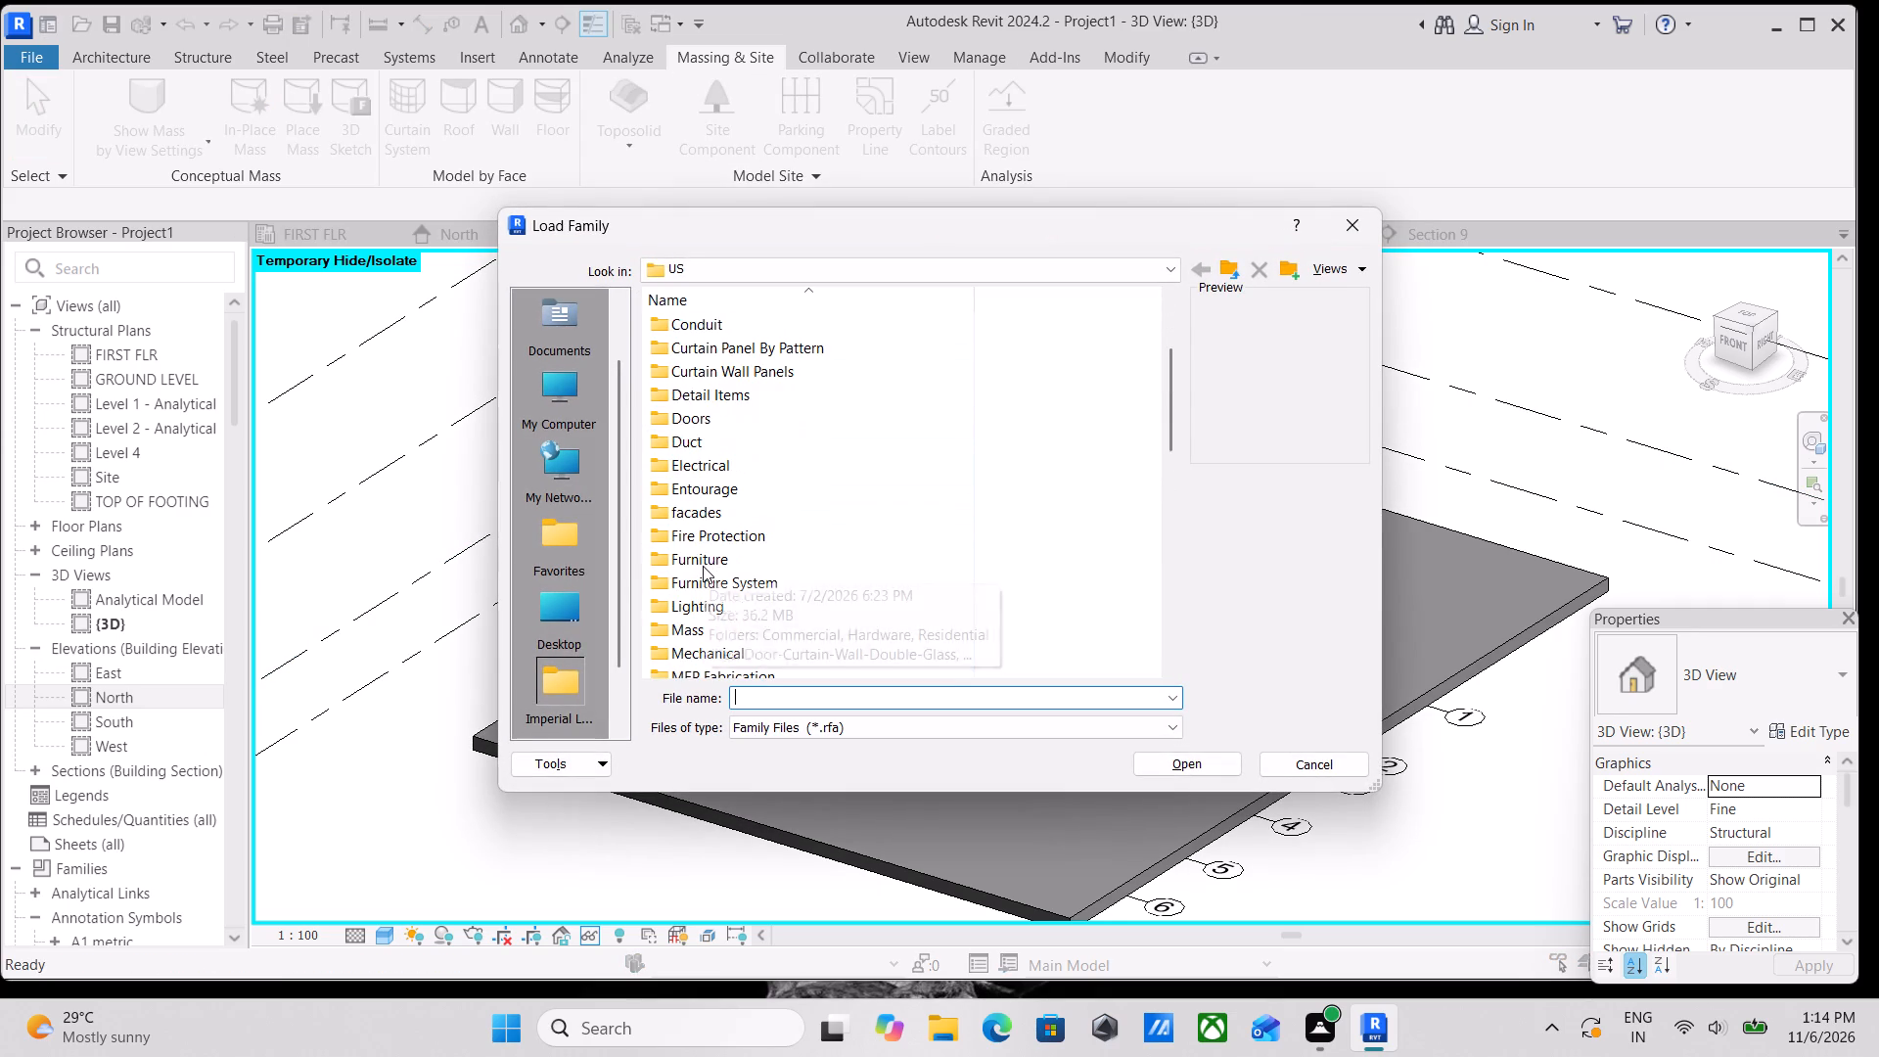
scroll(703, 566, "down", 1)
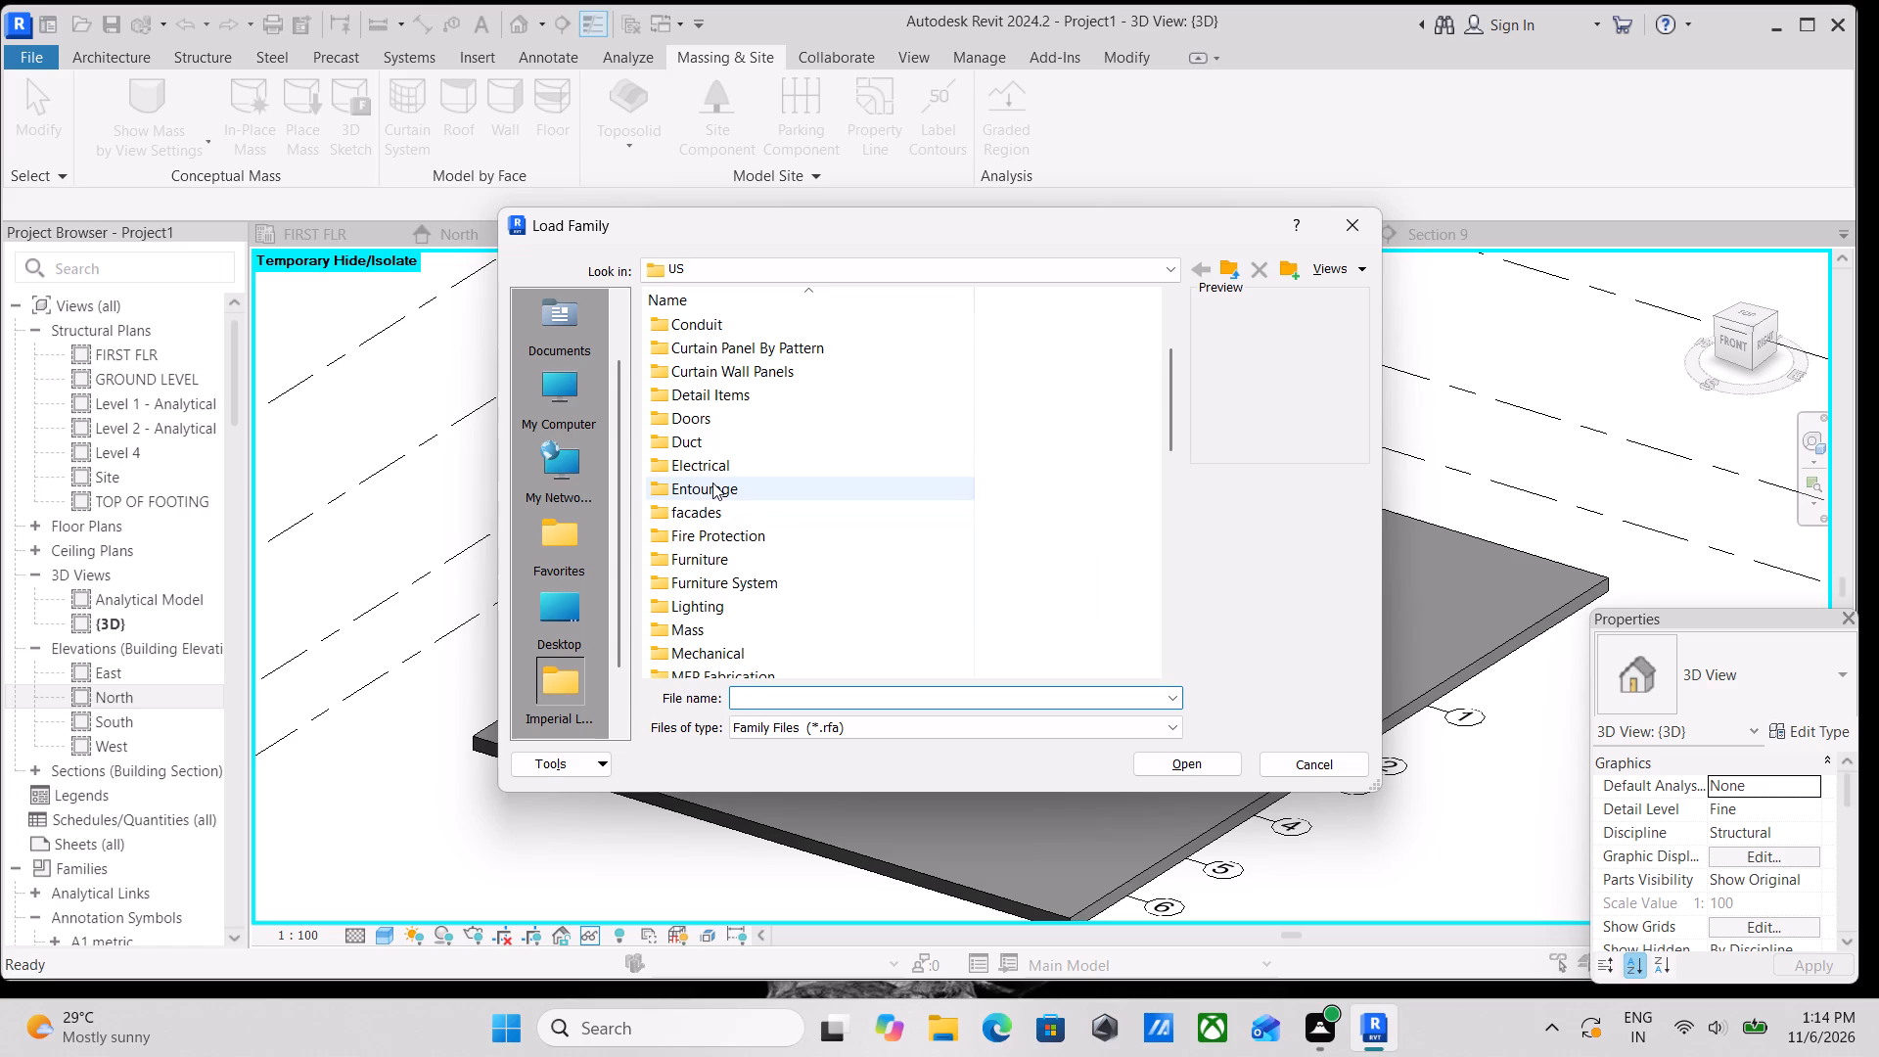
double_click(712, 483)
left_click(800, 381)
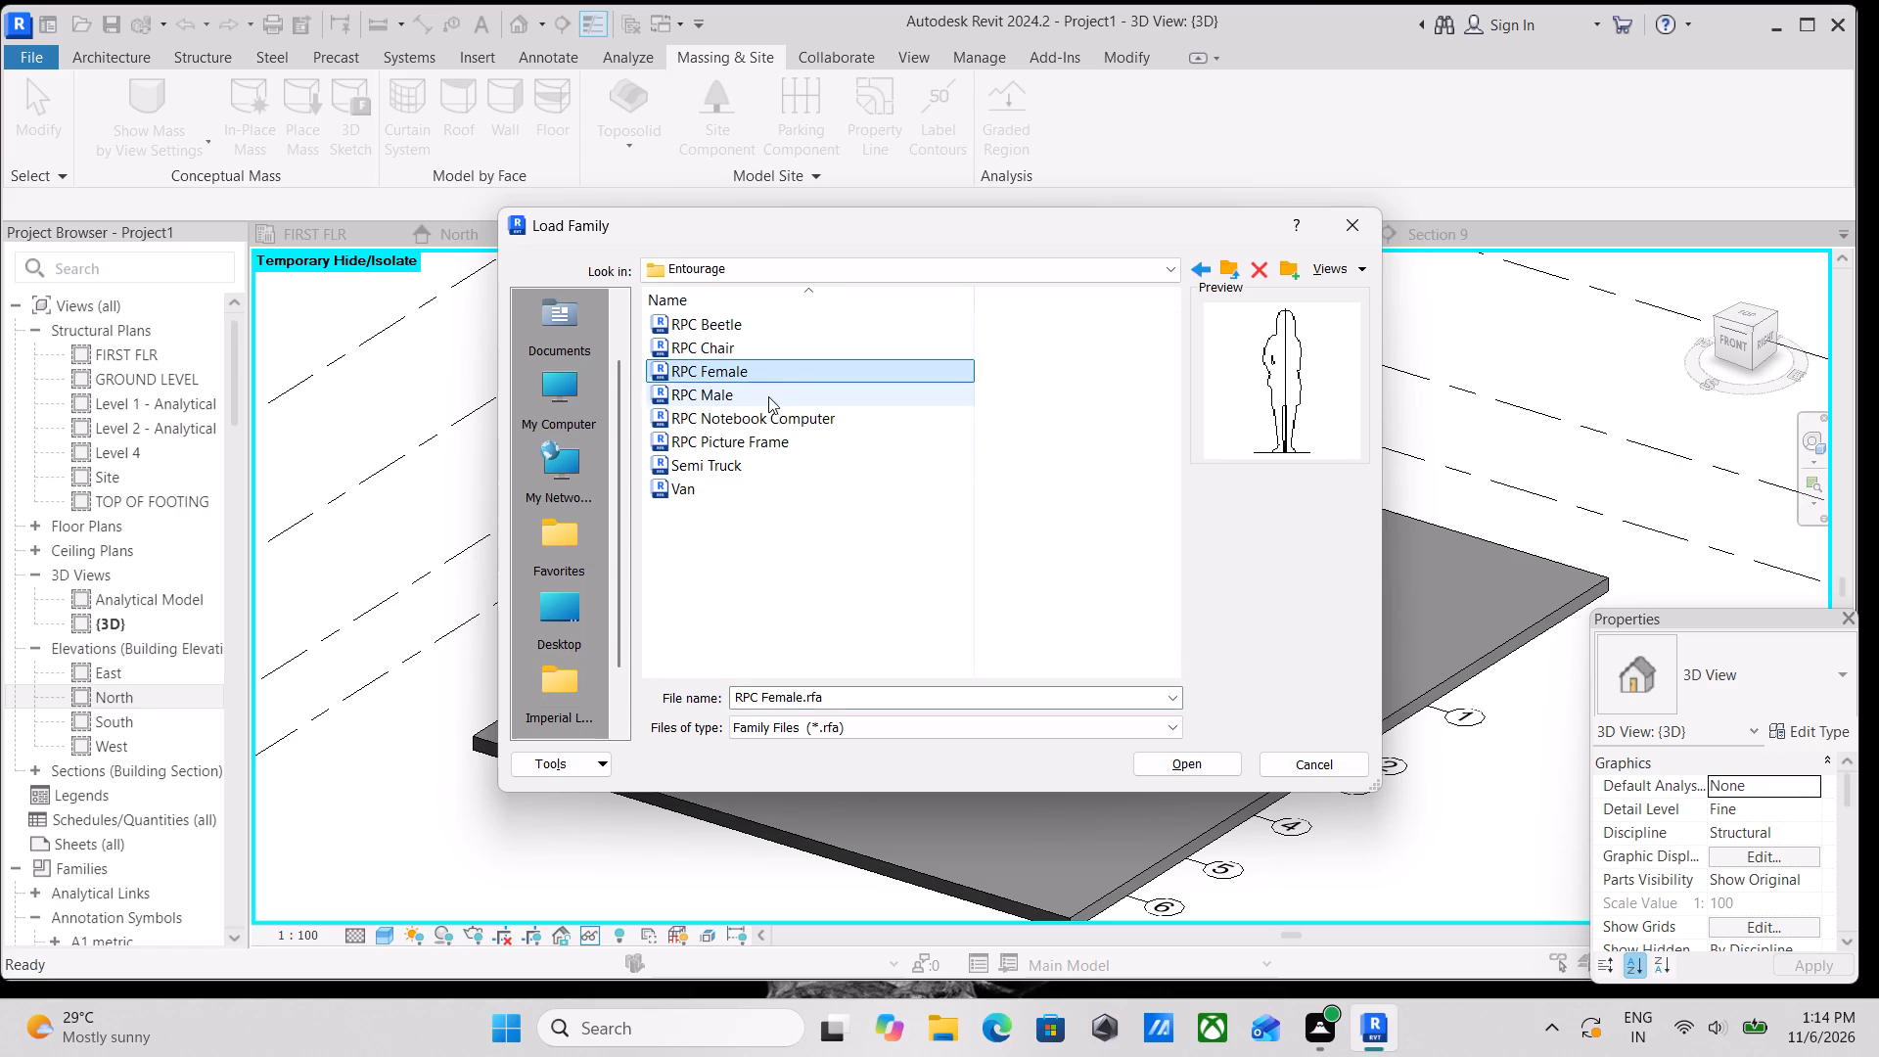
left_click(758, 399)
left_click(714, 337)
left_click(714, 325)
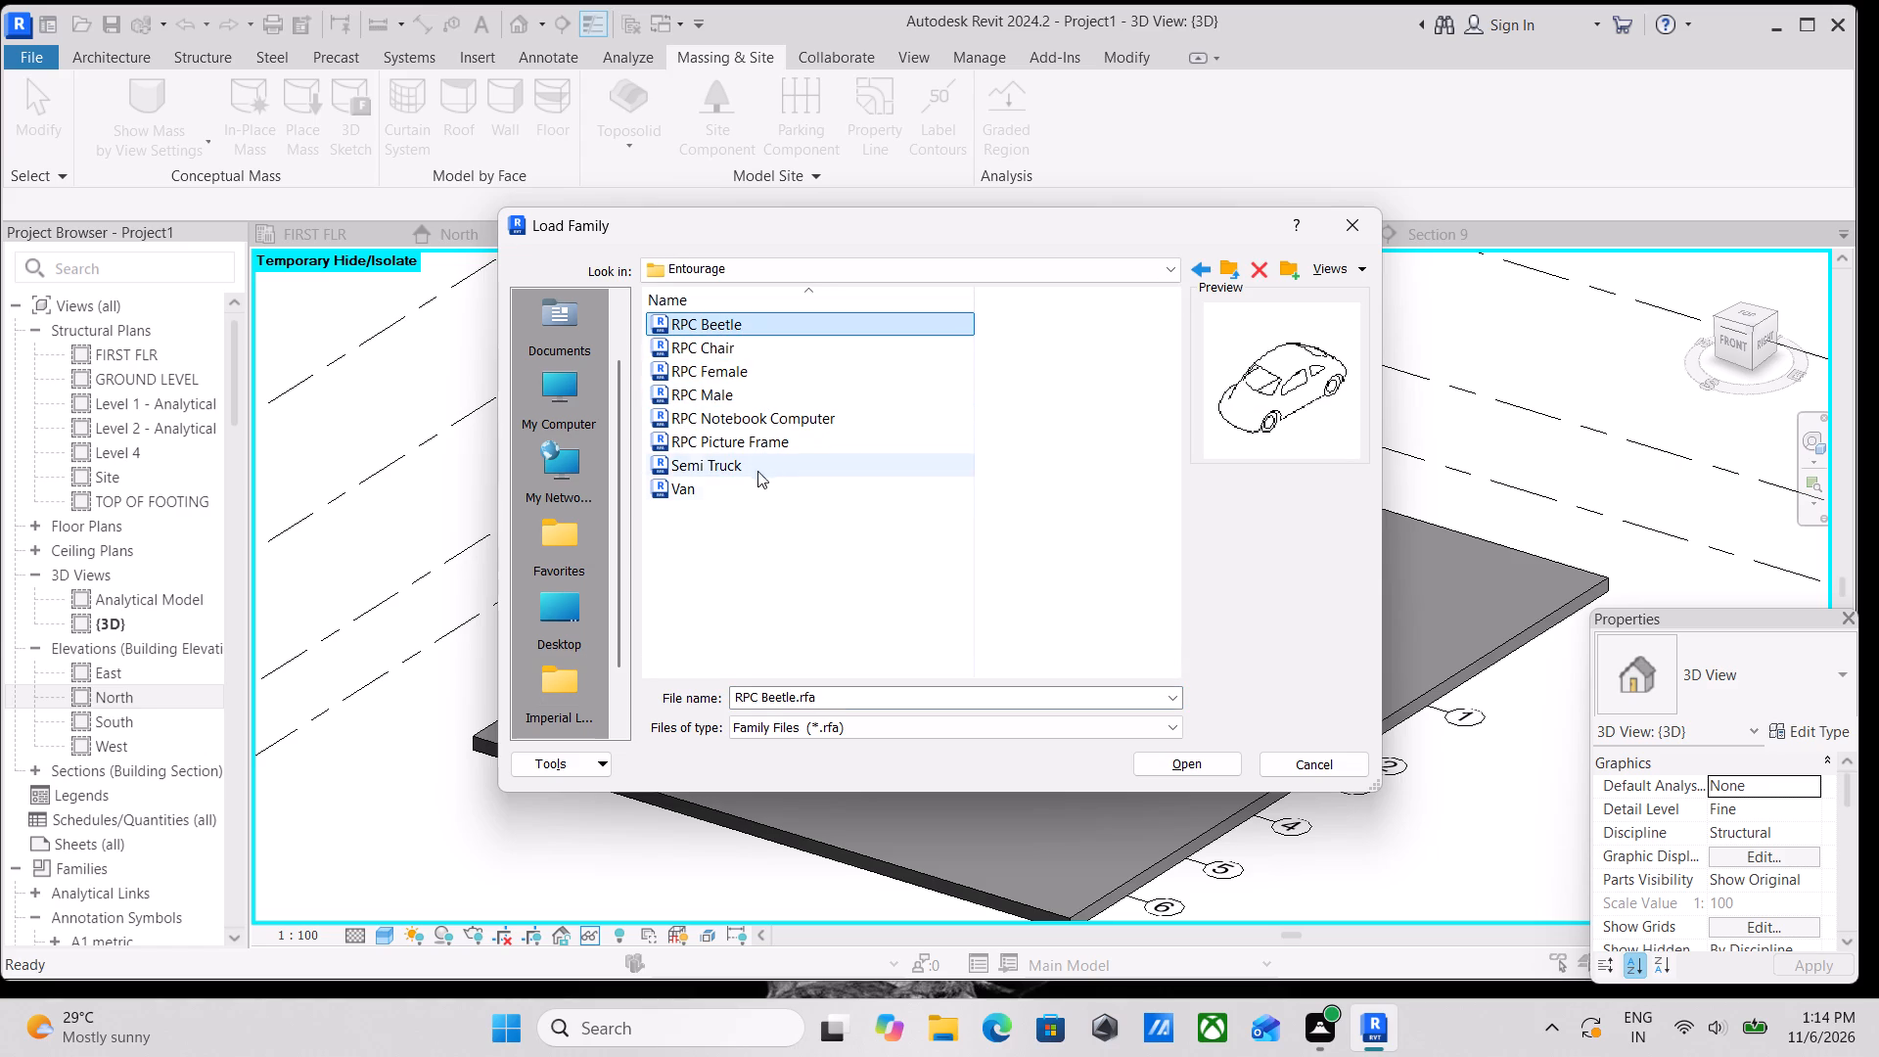
left_click(732, 455)
left_click(683, 492)
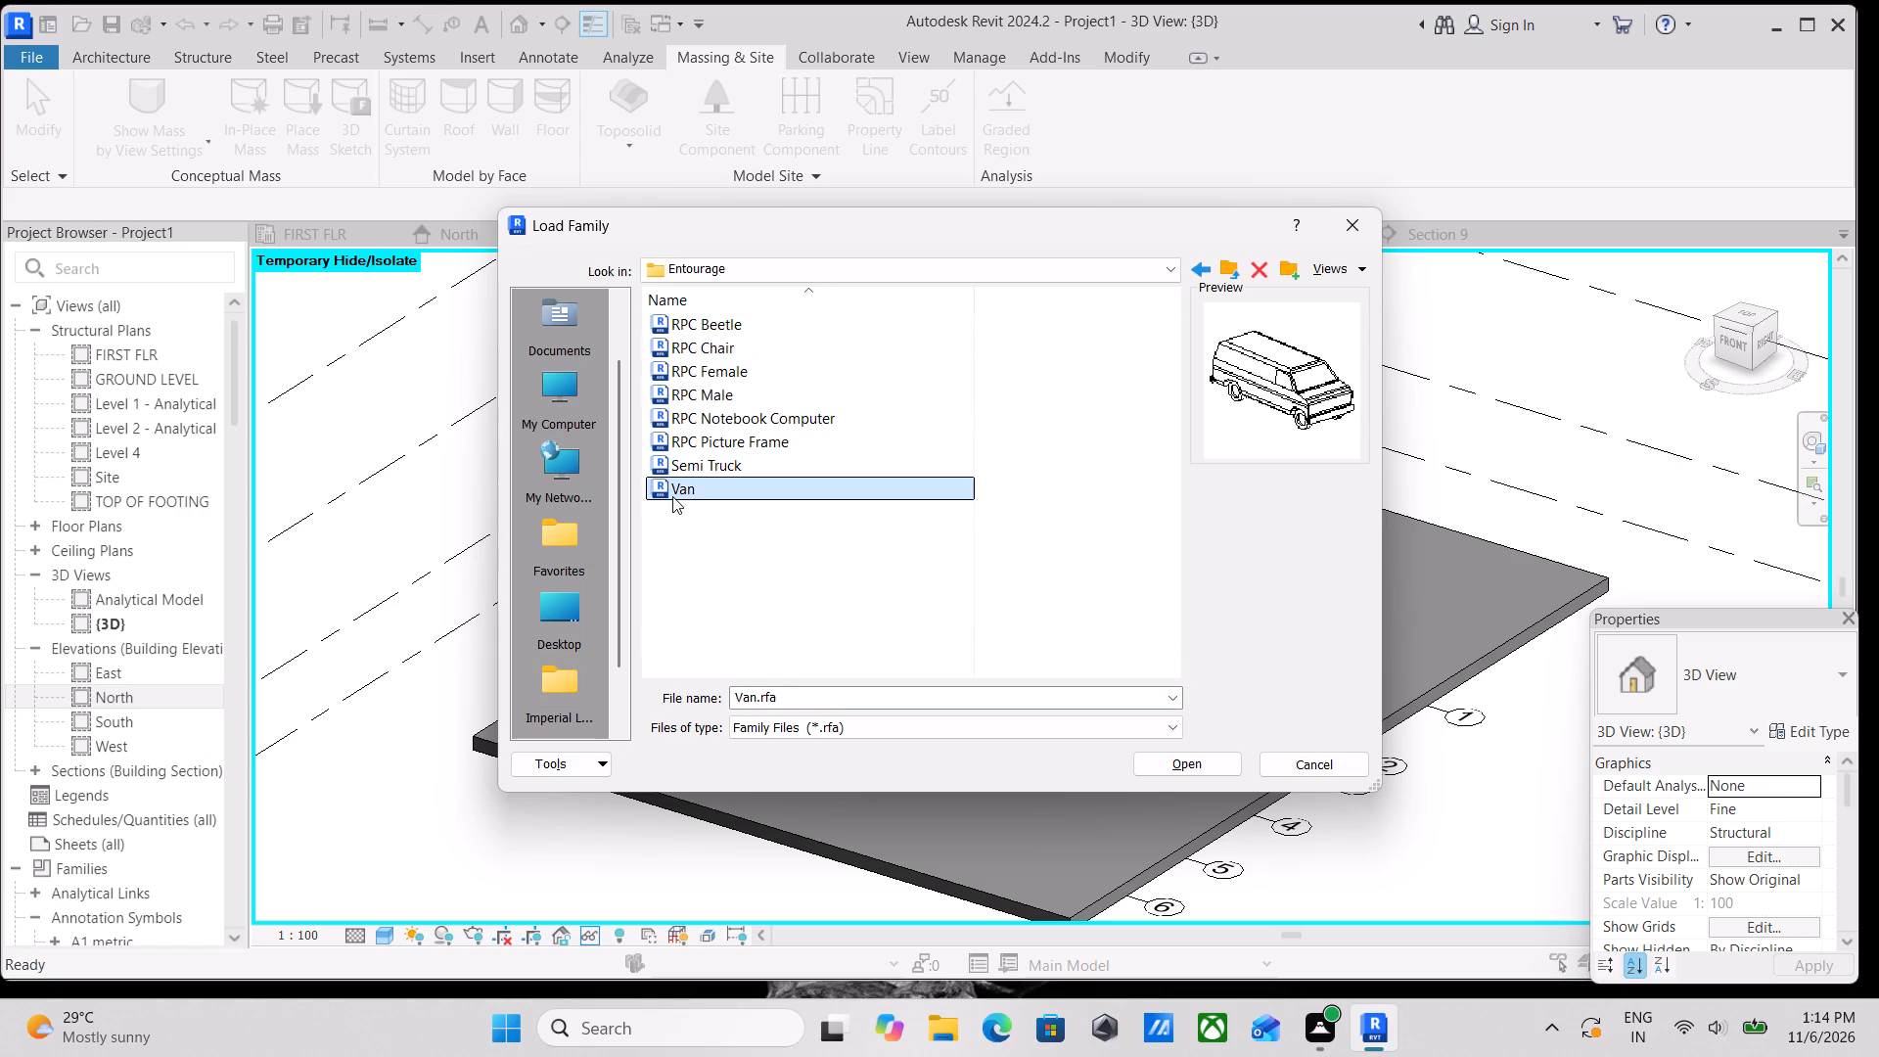
left_click(722, 316)
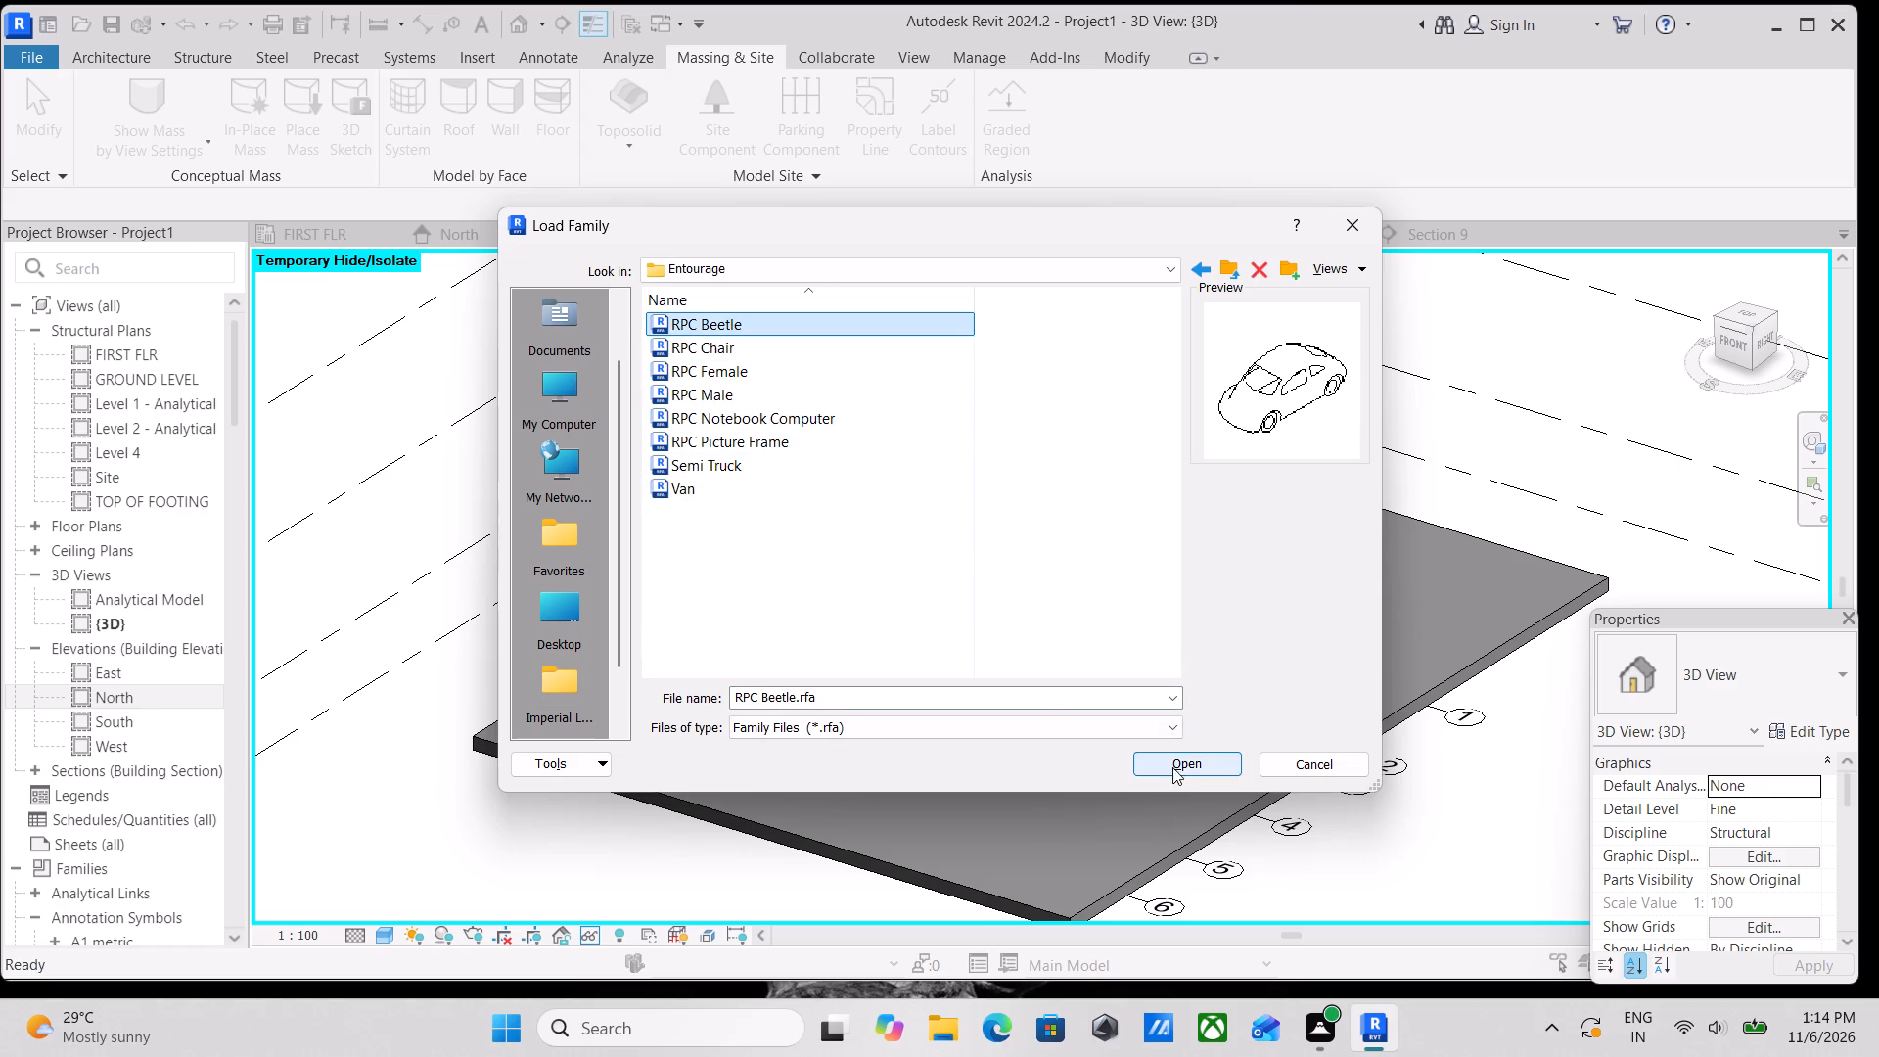
left_click(1185, 765)
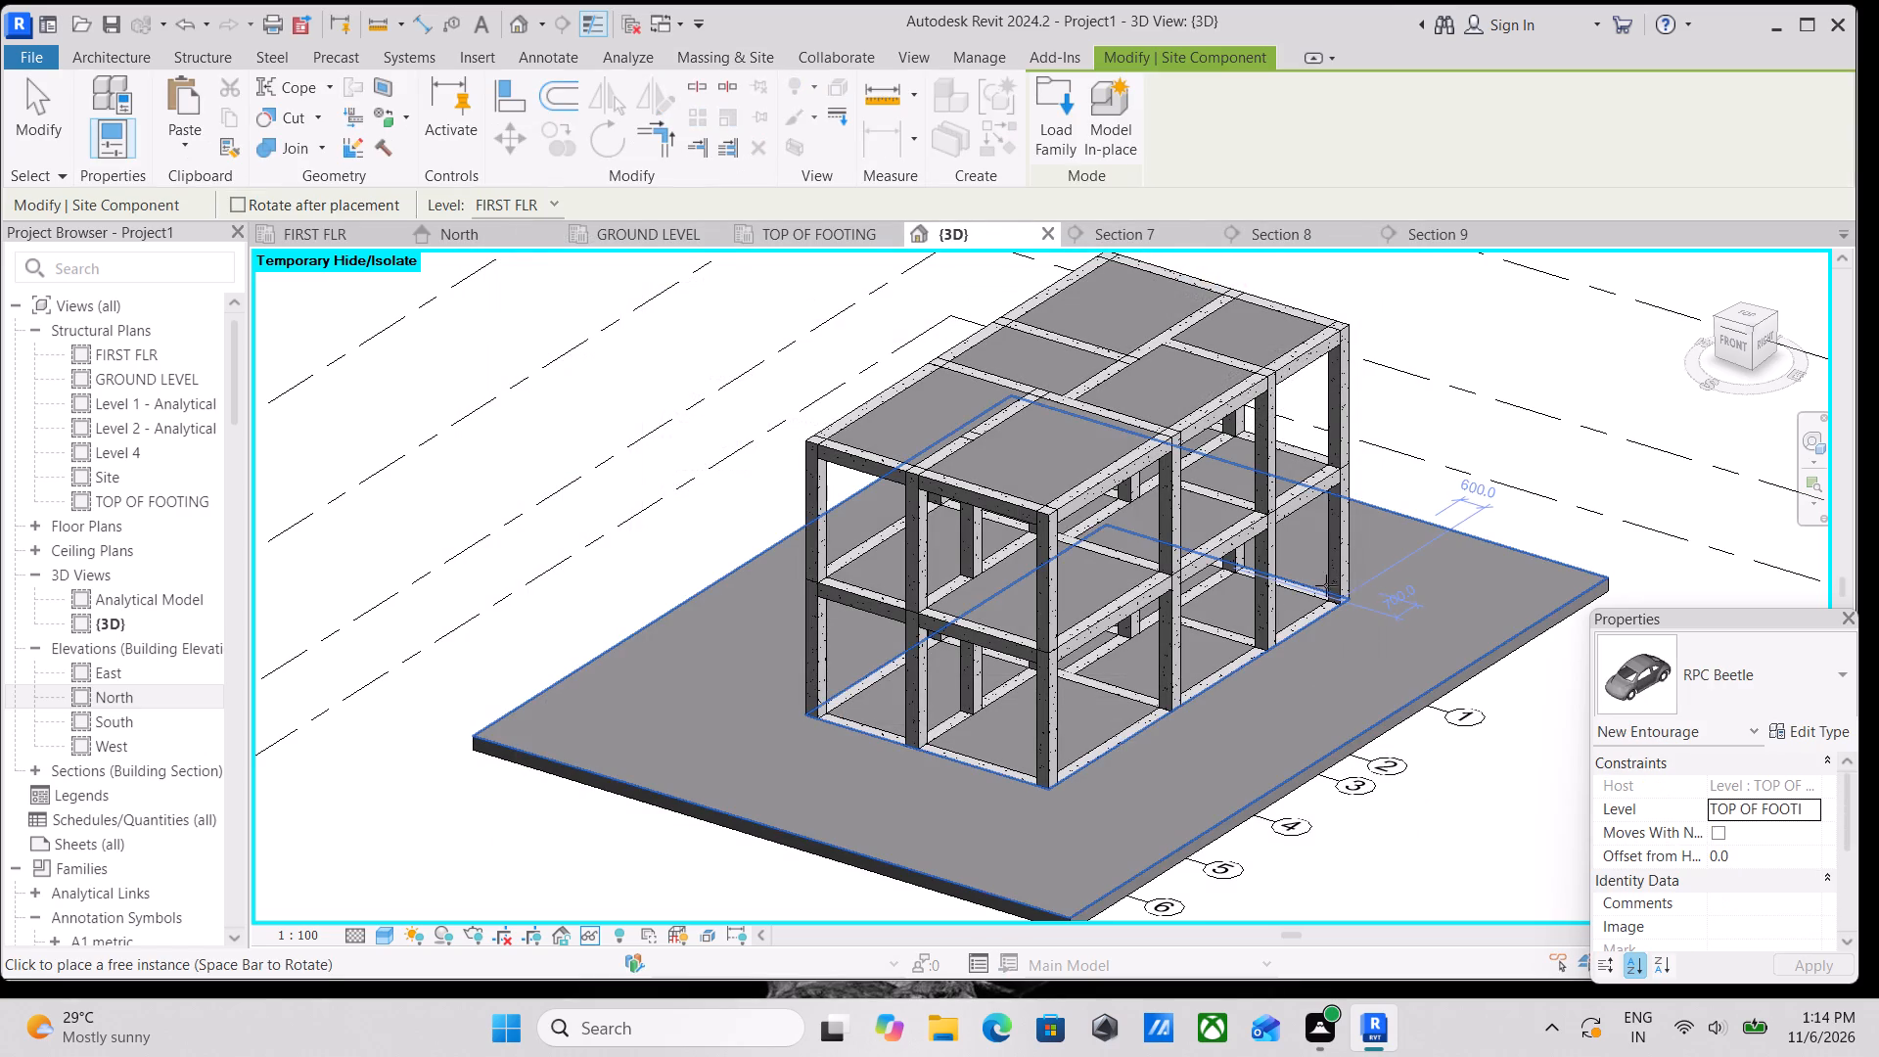
Place an RPC Beetle on GROUND LEVEL in the 3D view, about 1500 mm and 2200 mm off the frame's front-left corner.
scroll(627, 804, "up", 4)
scroll(1040, 903, "up", 1)
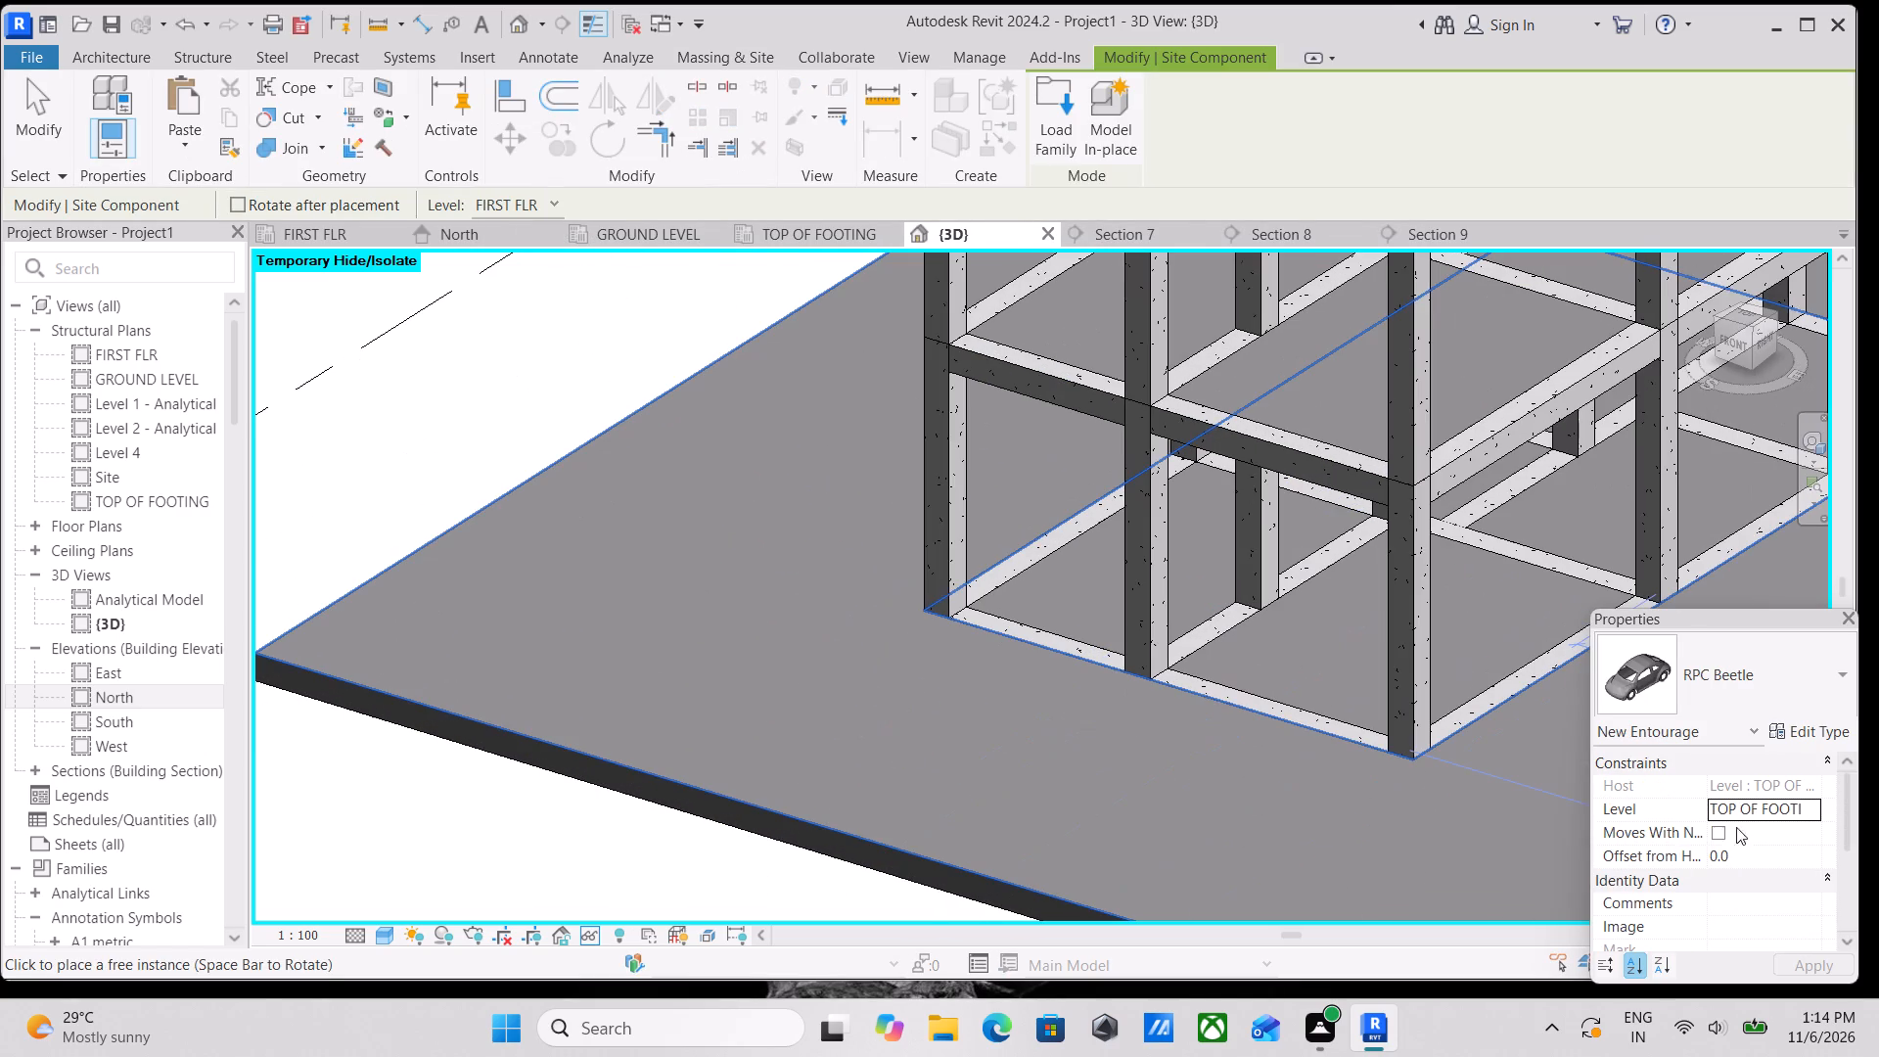
left_click(1803, 815)
left_click(1785, 850)
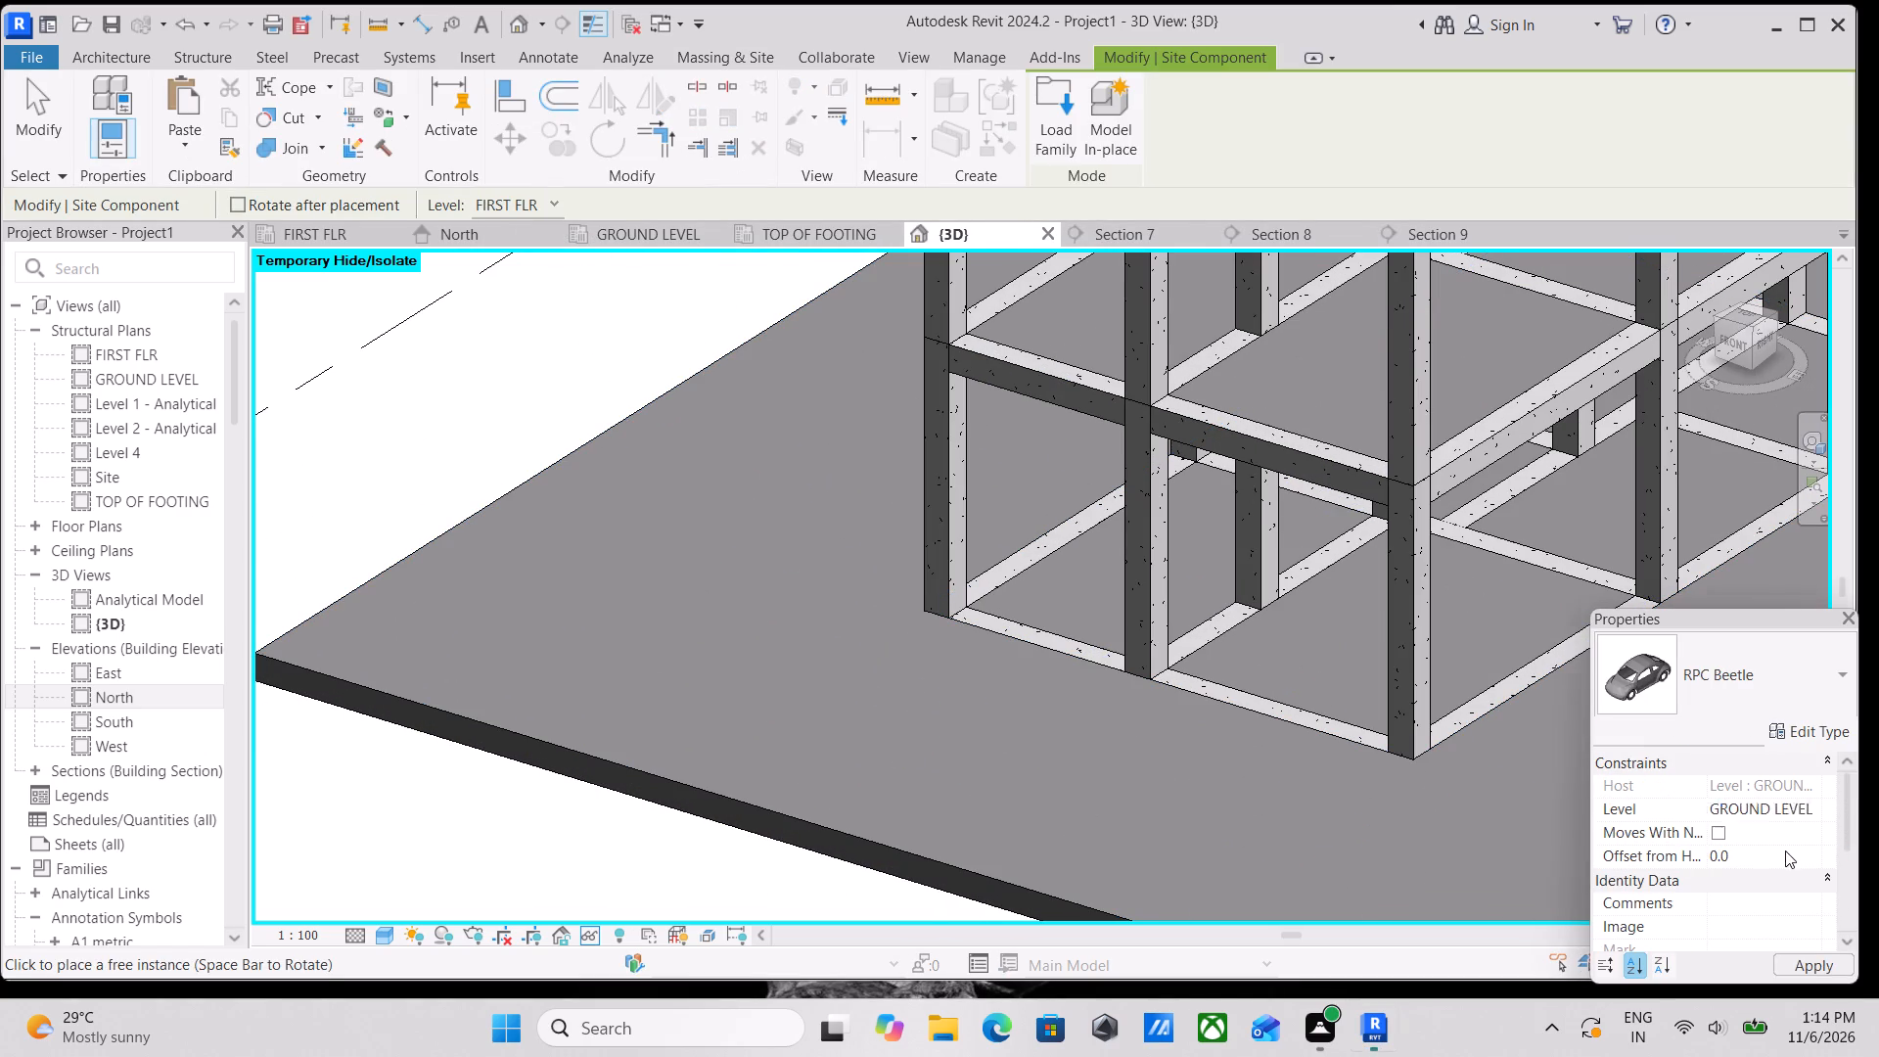
scroll(594, 626, "down", 3)
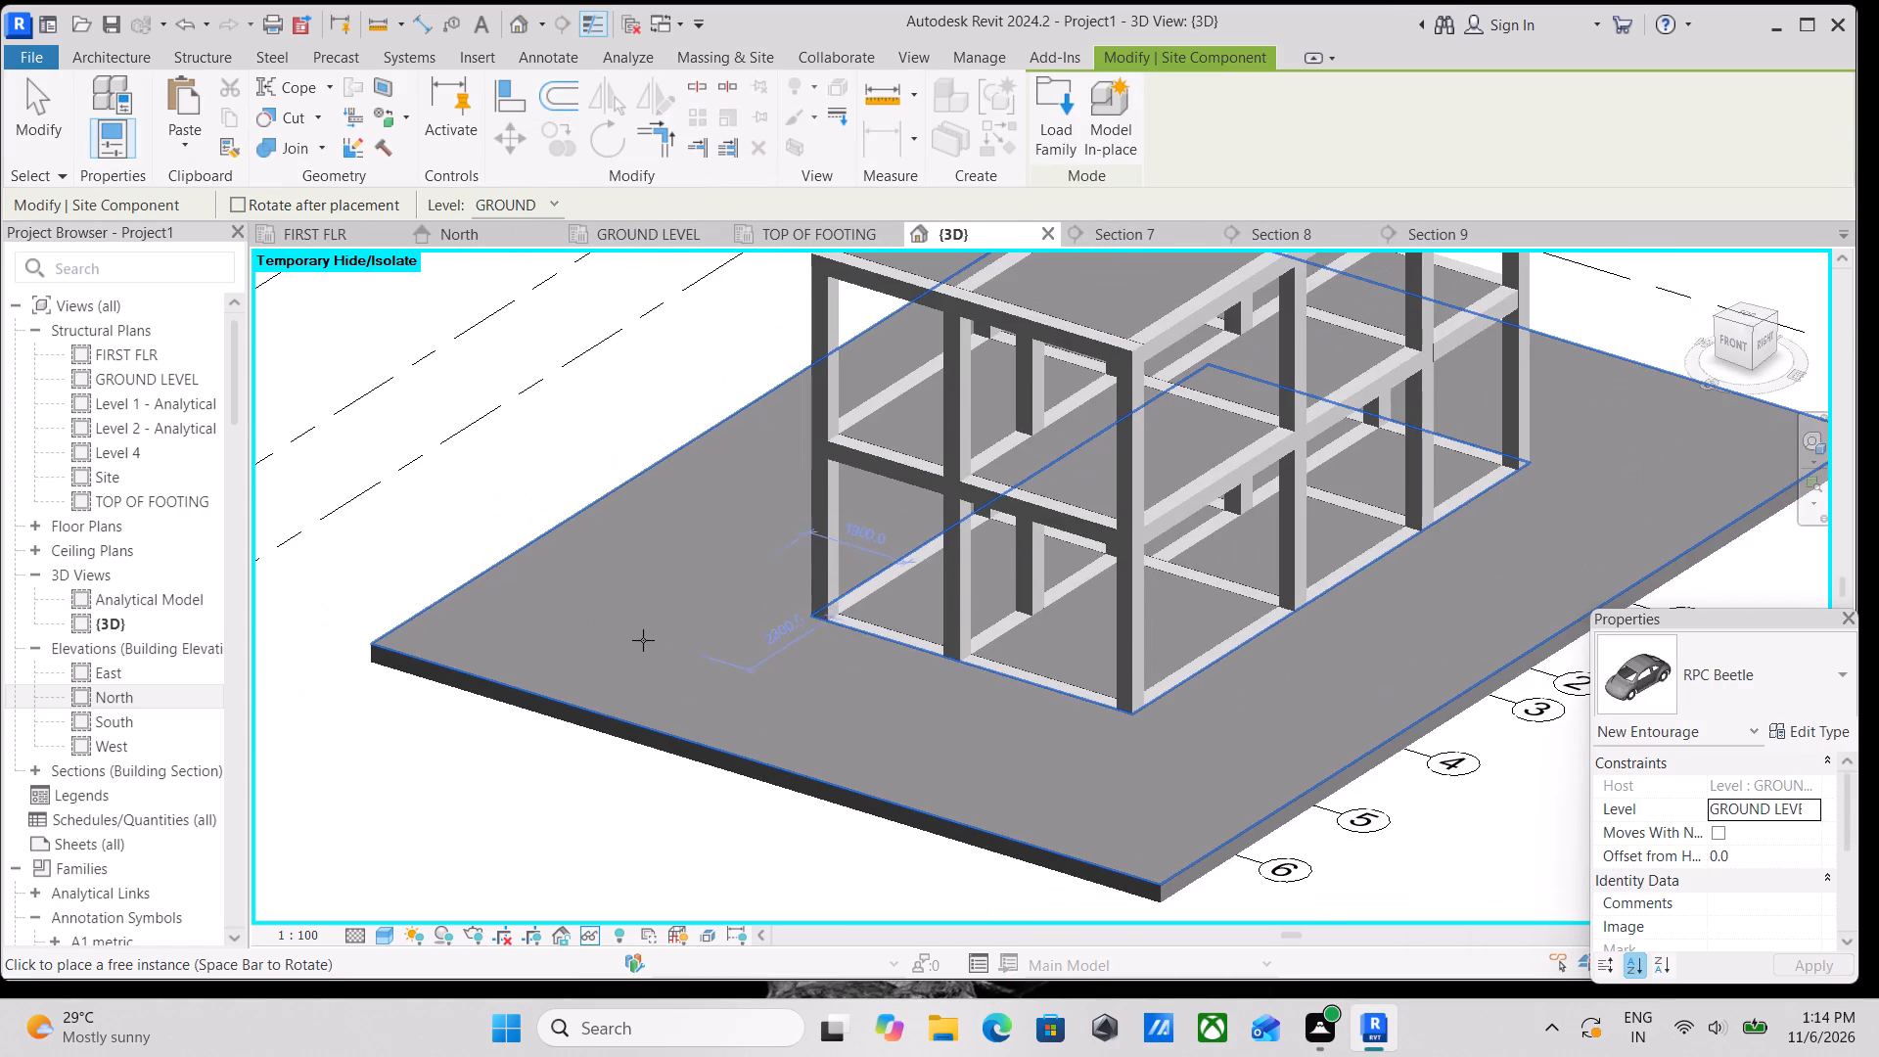
scroll(643, 642, "down", 1)
left_click(657, 642)
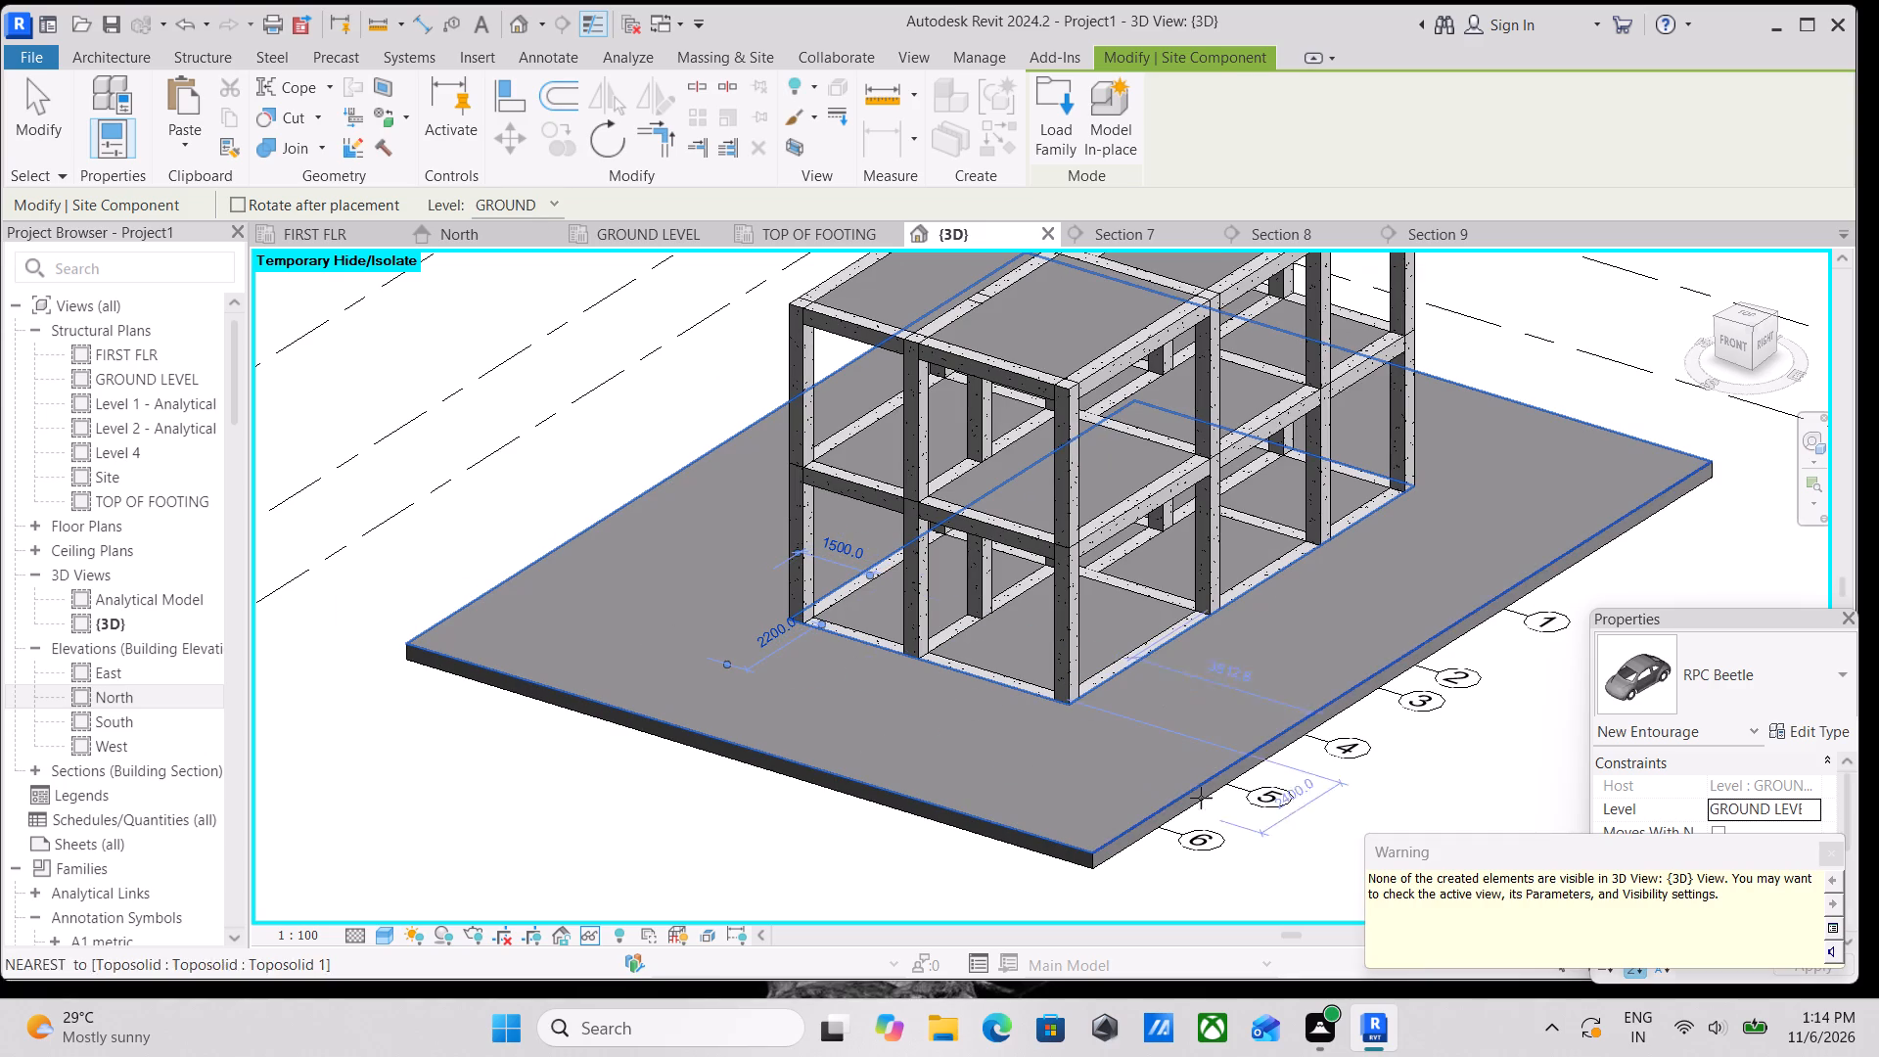
scroll(999, 730, "up", 3)
key("Escape")
scroll(930, 725, "up", 3)
scroll(1015, 683, "down", 2)
middle_click_drag(1027, 678, 889, 768)
key("Escape")
scroll(972, 712, "down", 3)
middle_click_drag(919, 623, 1033, 743)
Place another RPC Beetle in the GROUND LEVEL plan, about 3300 mm outside the frame's left edge and 900 mm below grid 4.
left_click(609, 144)
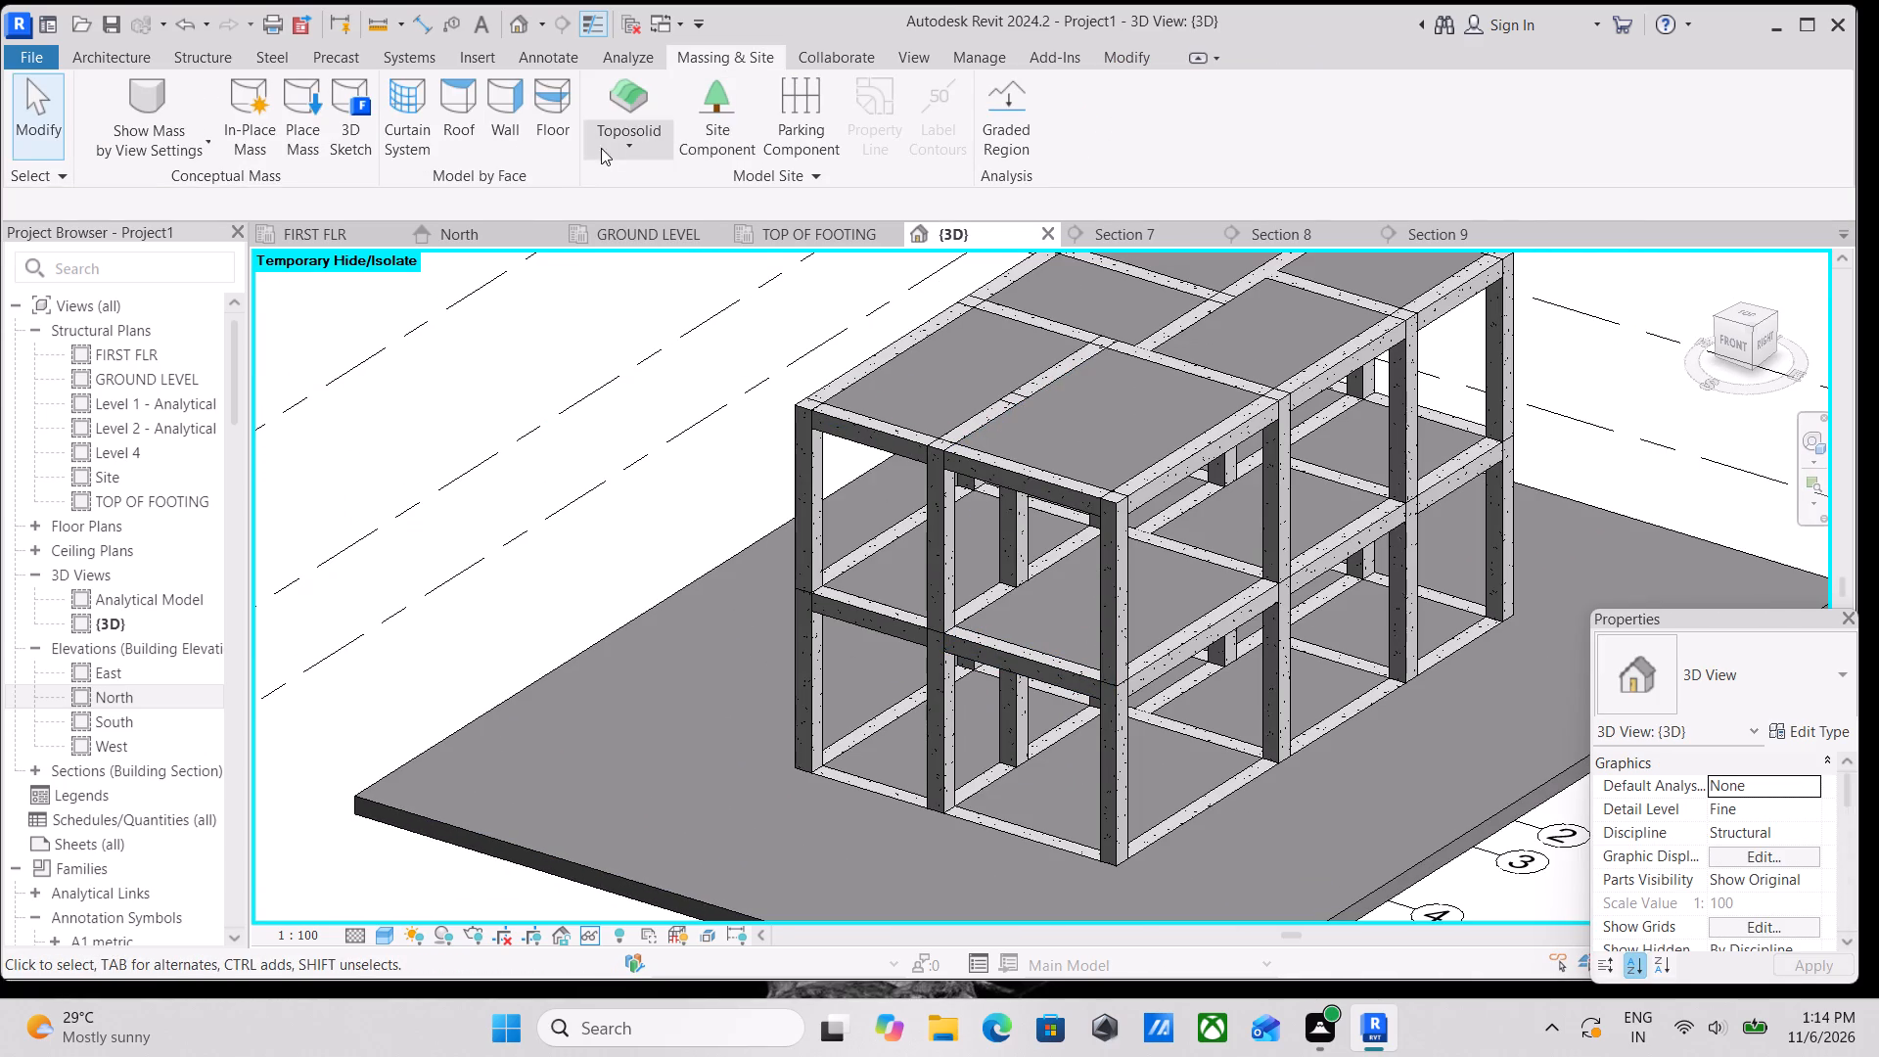
left_click(704, 133)
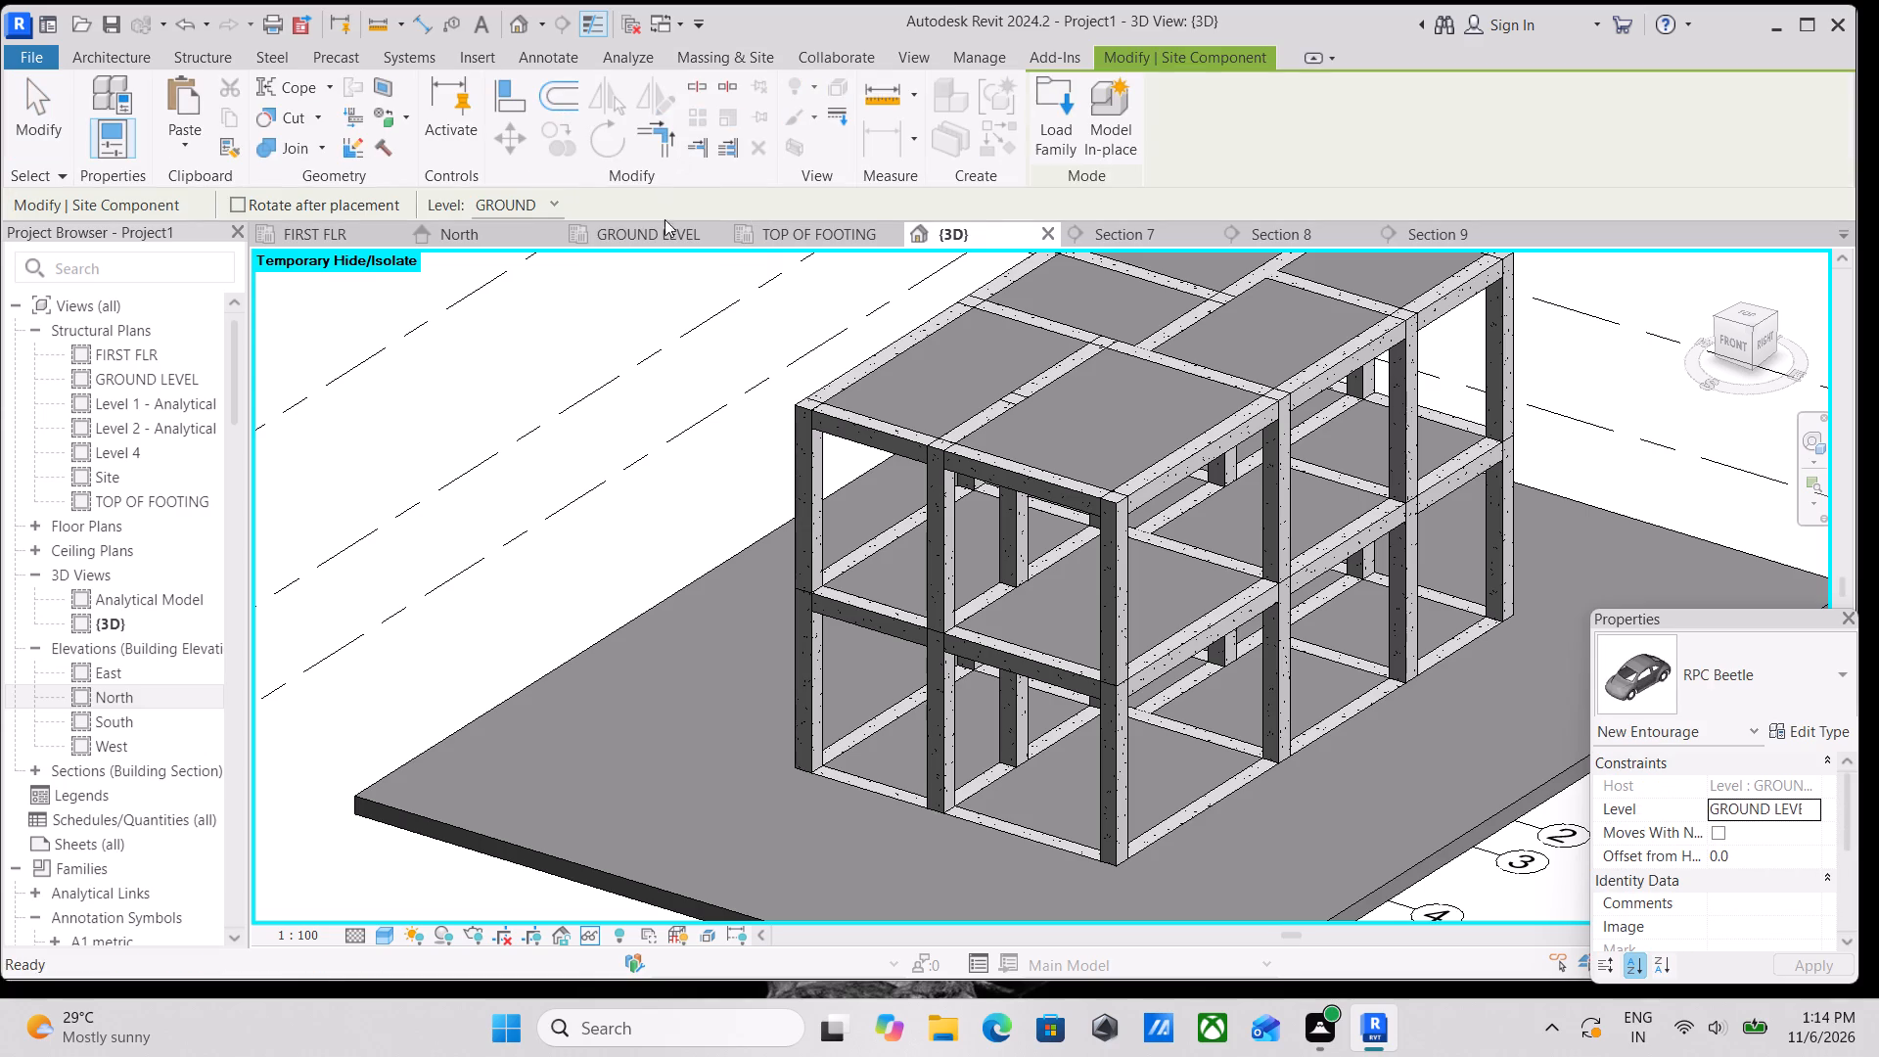
scroll(1238, 726, "up", 3)
scroll(1122, 751, "down", 3)
scroll(1000, 772, "down", 3)
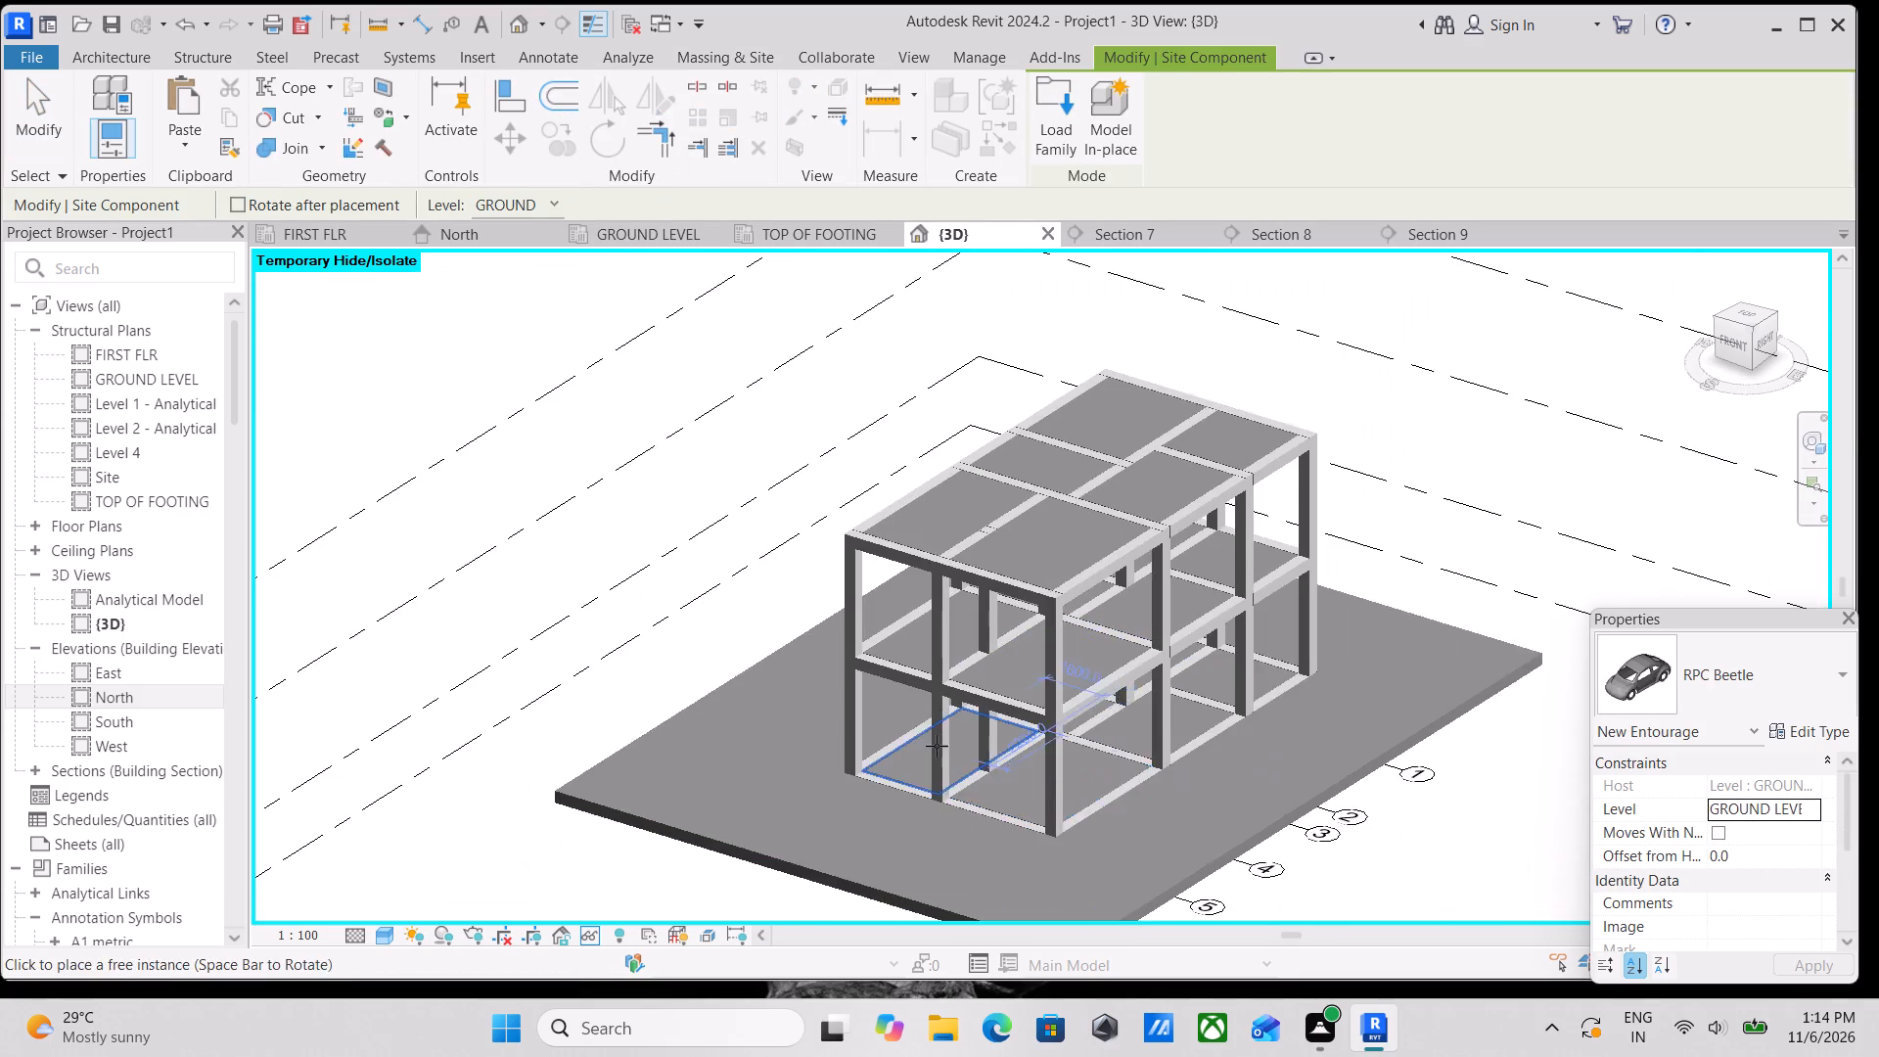
middle_click_drag(937, 746, 1115, 759, "shift")
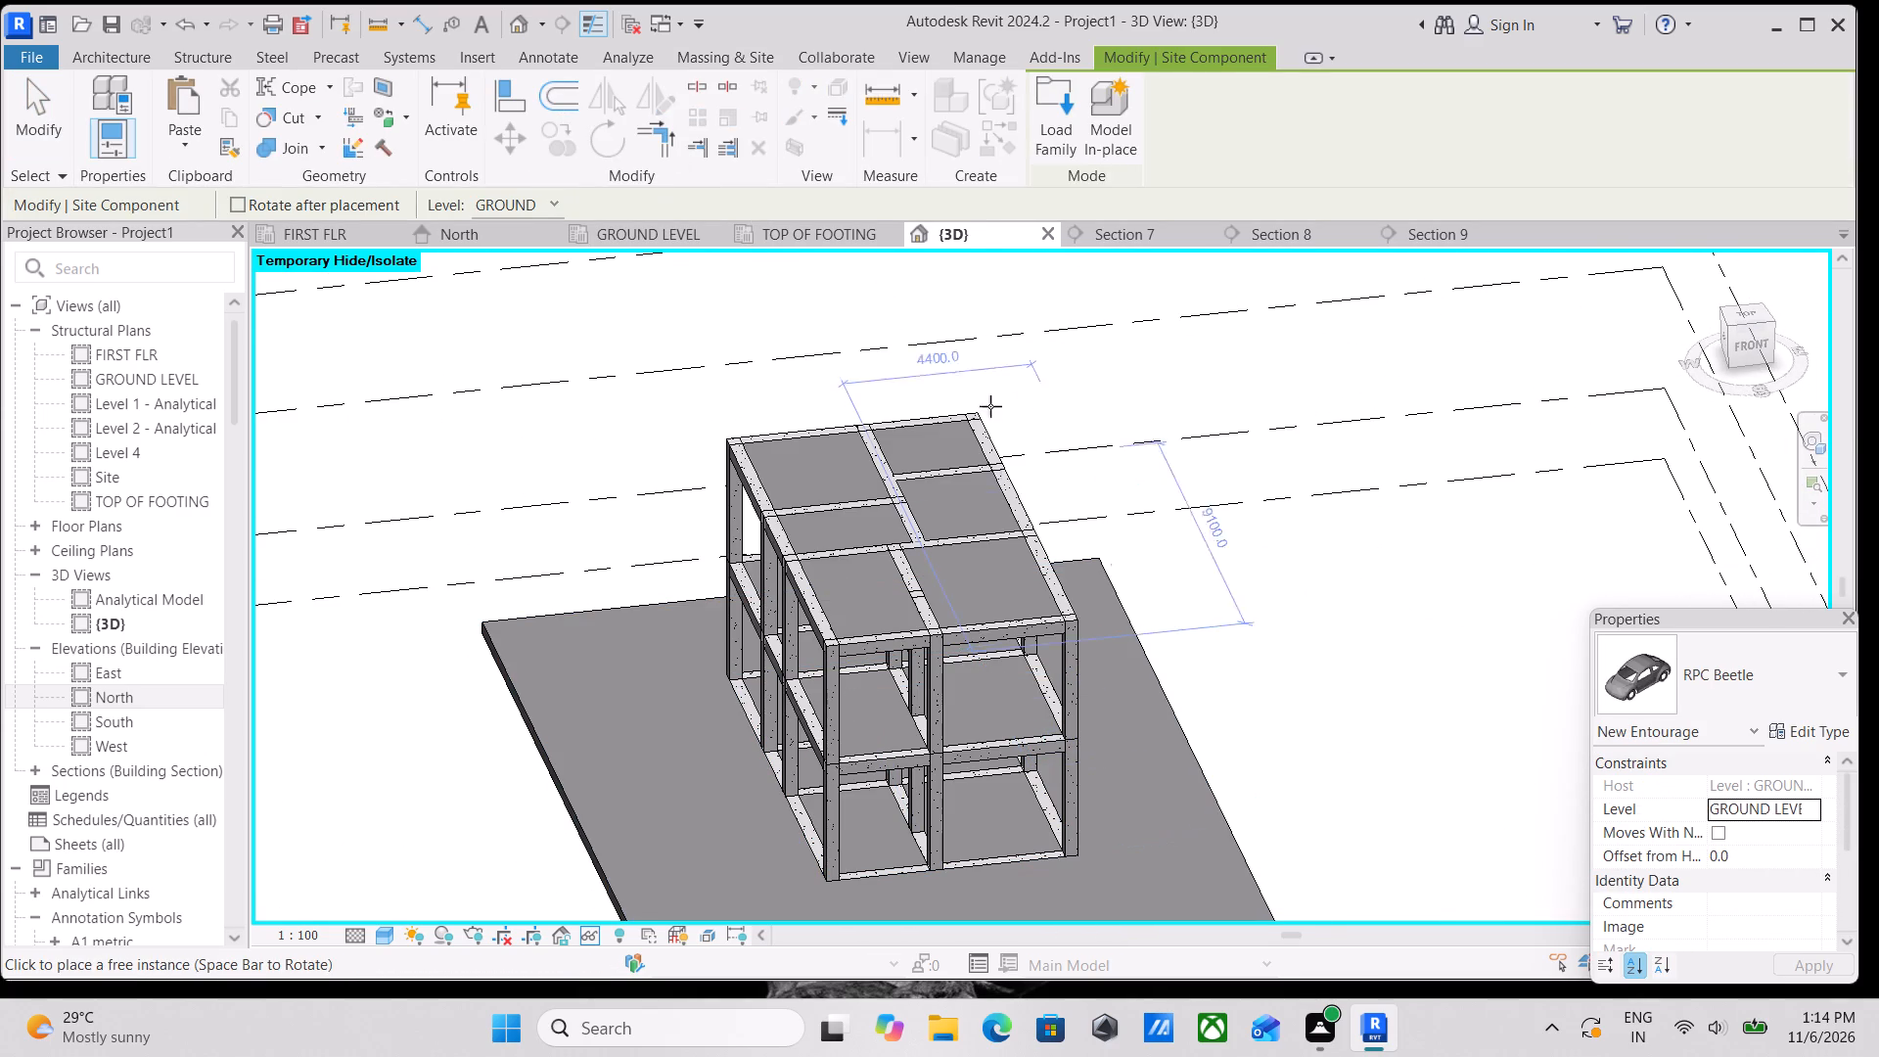
left_click(657, 242)
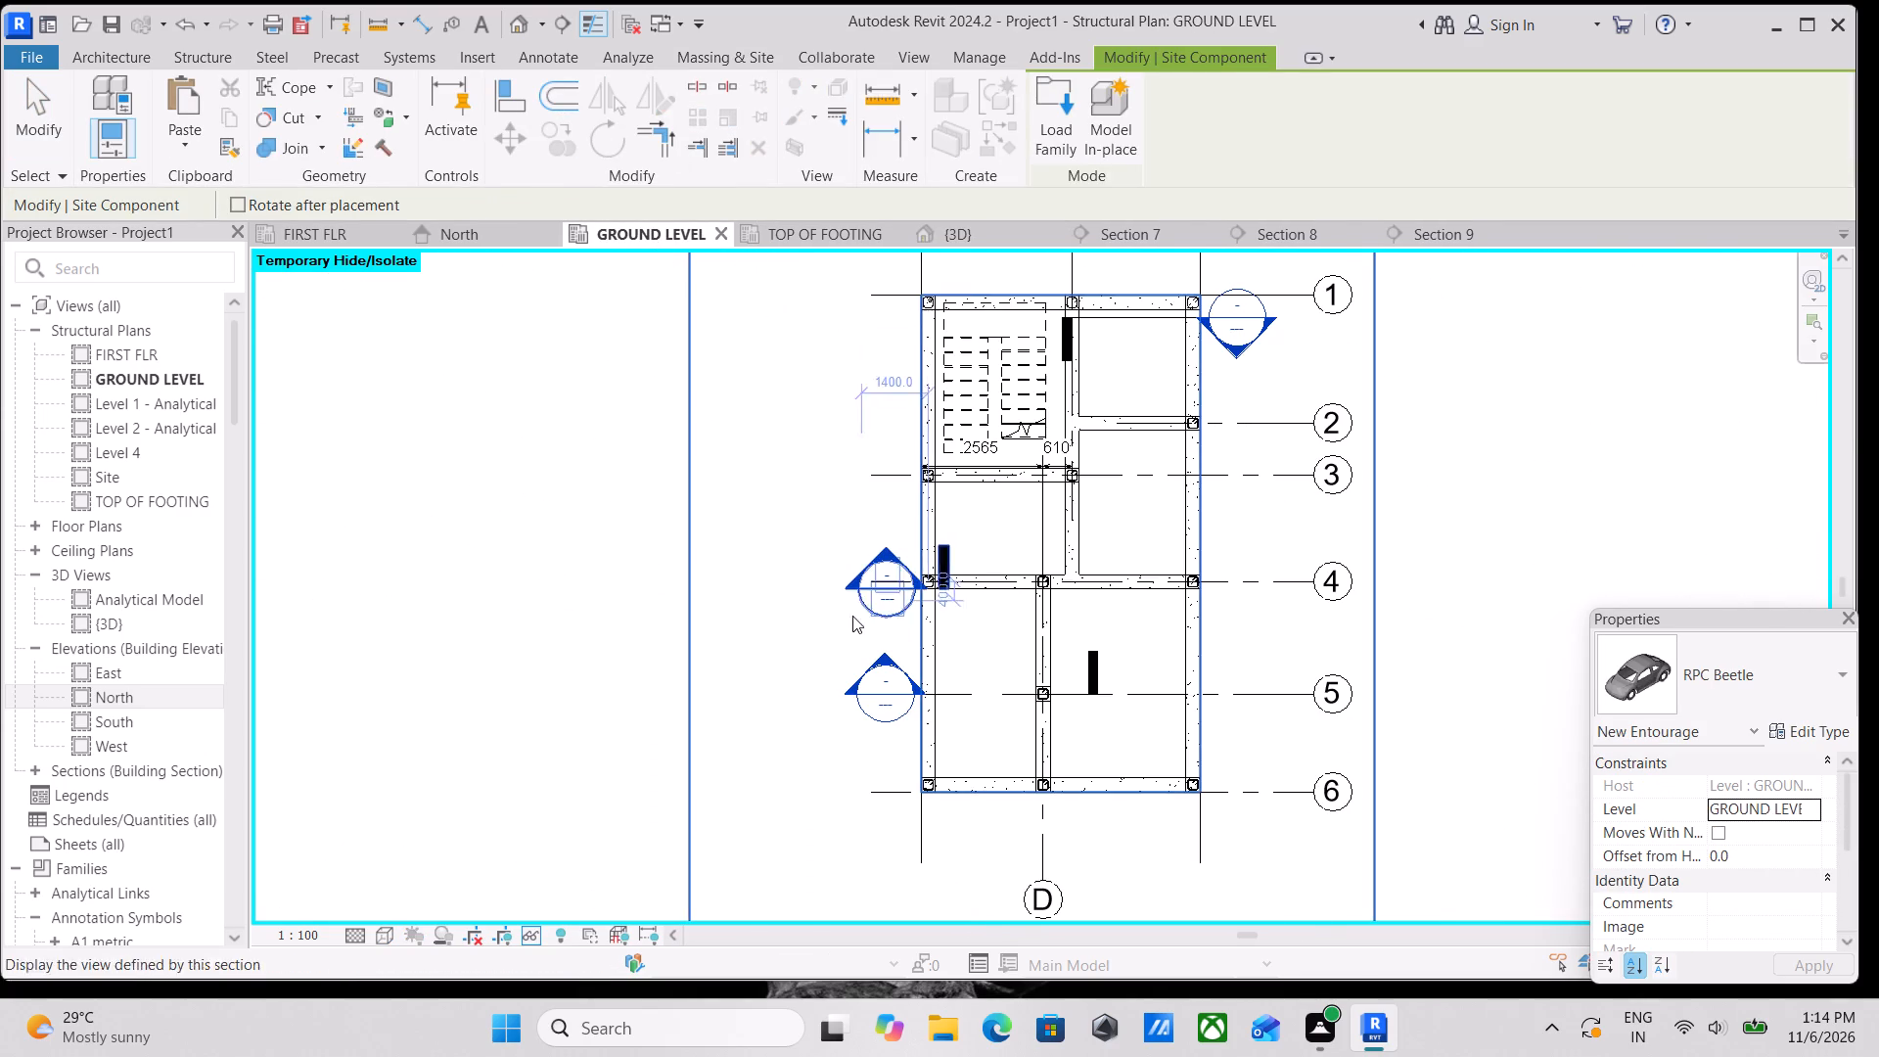
scroll(771, 623, "up", 3)
left_click(771, 623)
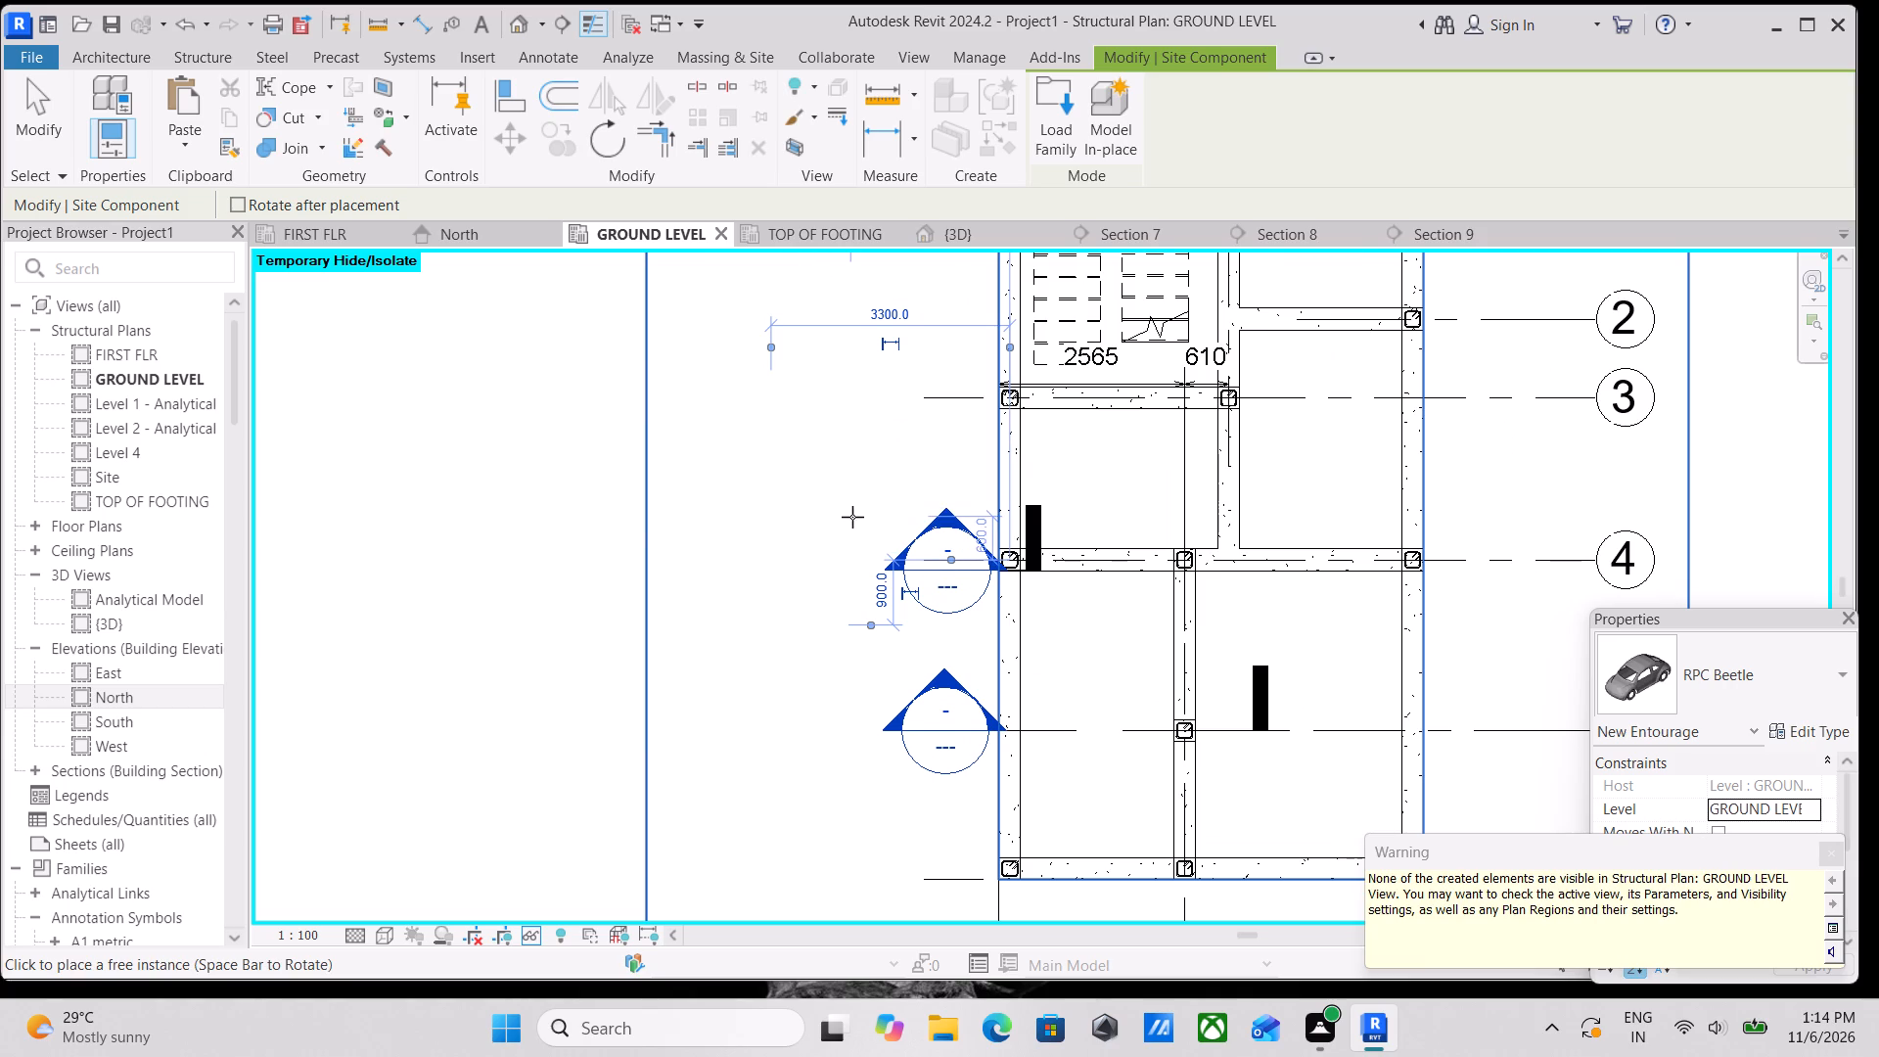
key("Escape")
scroll(852, 517, "down", 3)
key("Escape")
Check the GROUND LEVEL plan around the frame and all sides of the 3D model for the placed RPC Beetle cars.
scroll(871, 600, "up", 1)
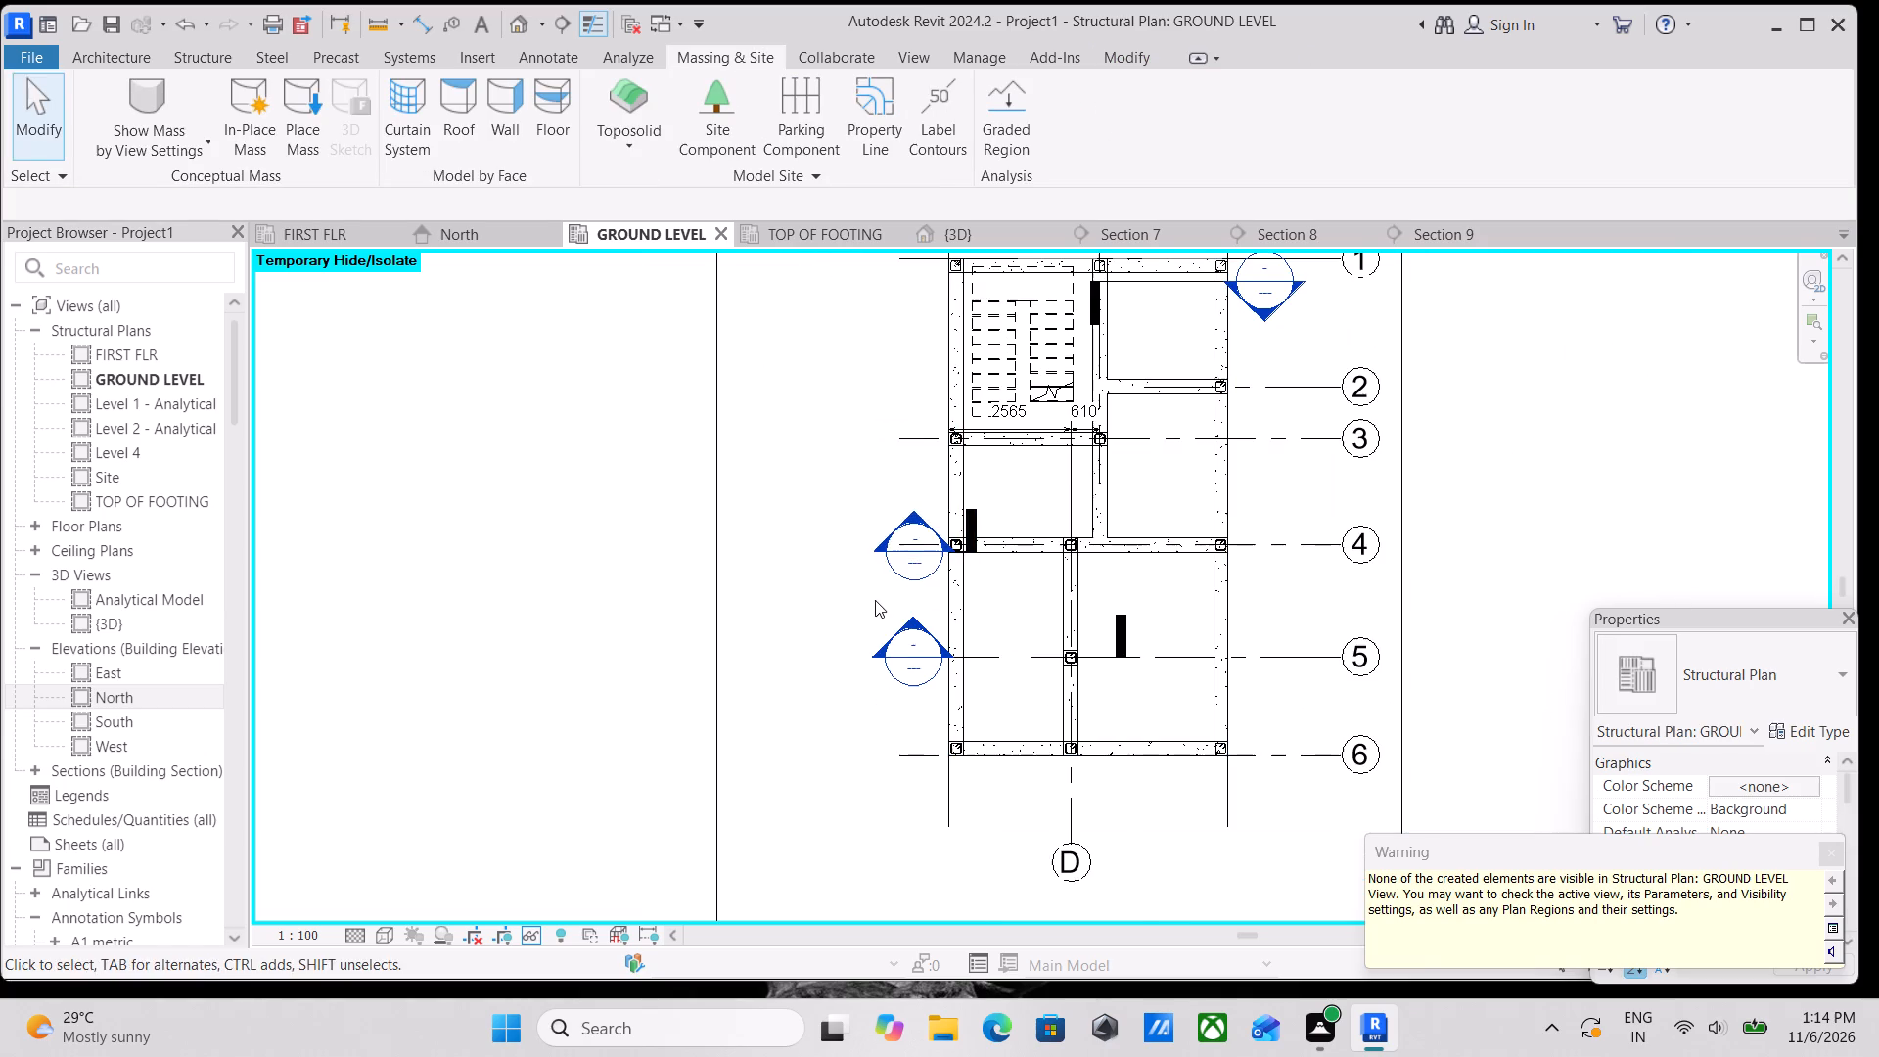
middle_click_drag(878, 600, 704, 481)
middle_click_drag(623, 584, 735, 484)
scroll(787, 671, "down", 2)
middle_click_drag(792, 669, 833, 637, "shift")
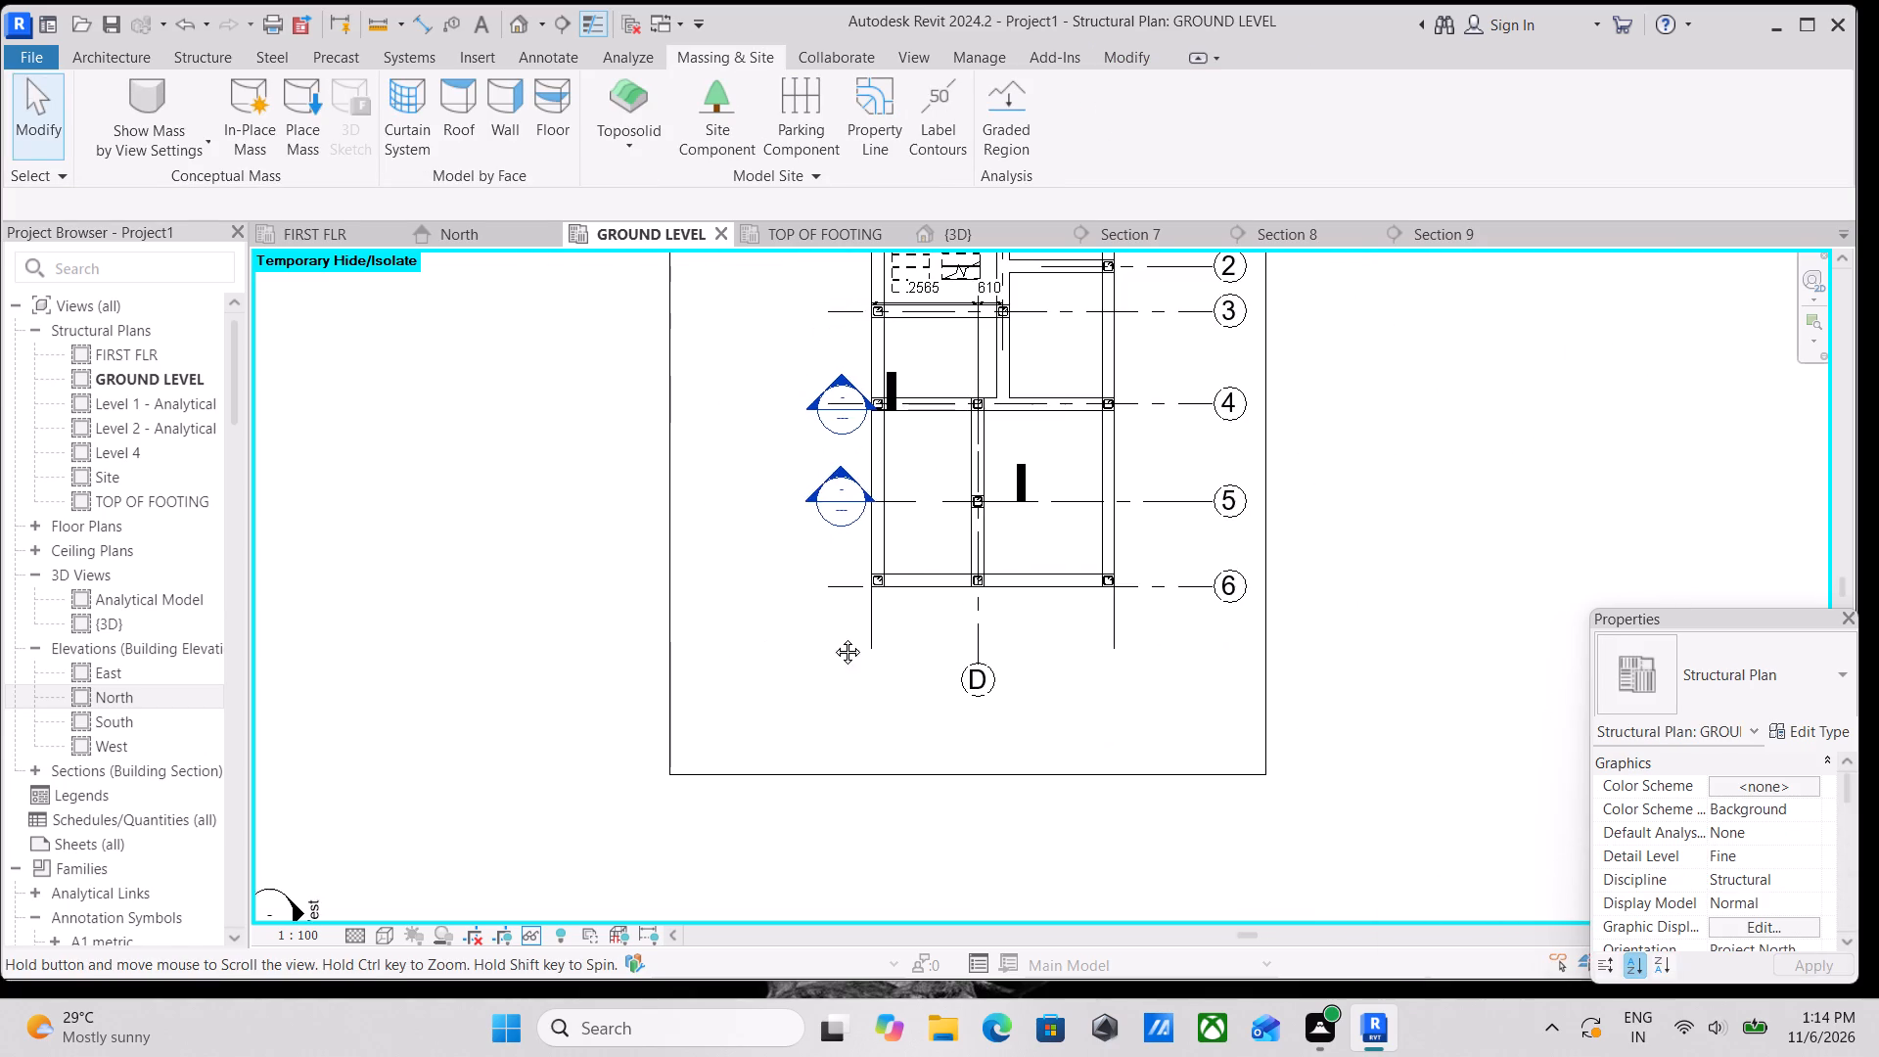
middle_click_drag(833, 637, 890, 735, "shift")
left_click(962, 231)
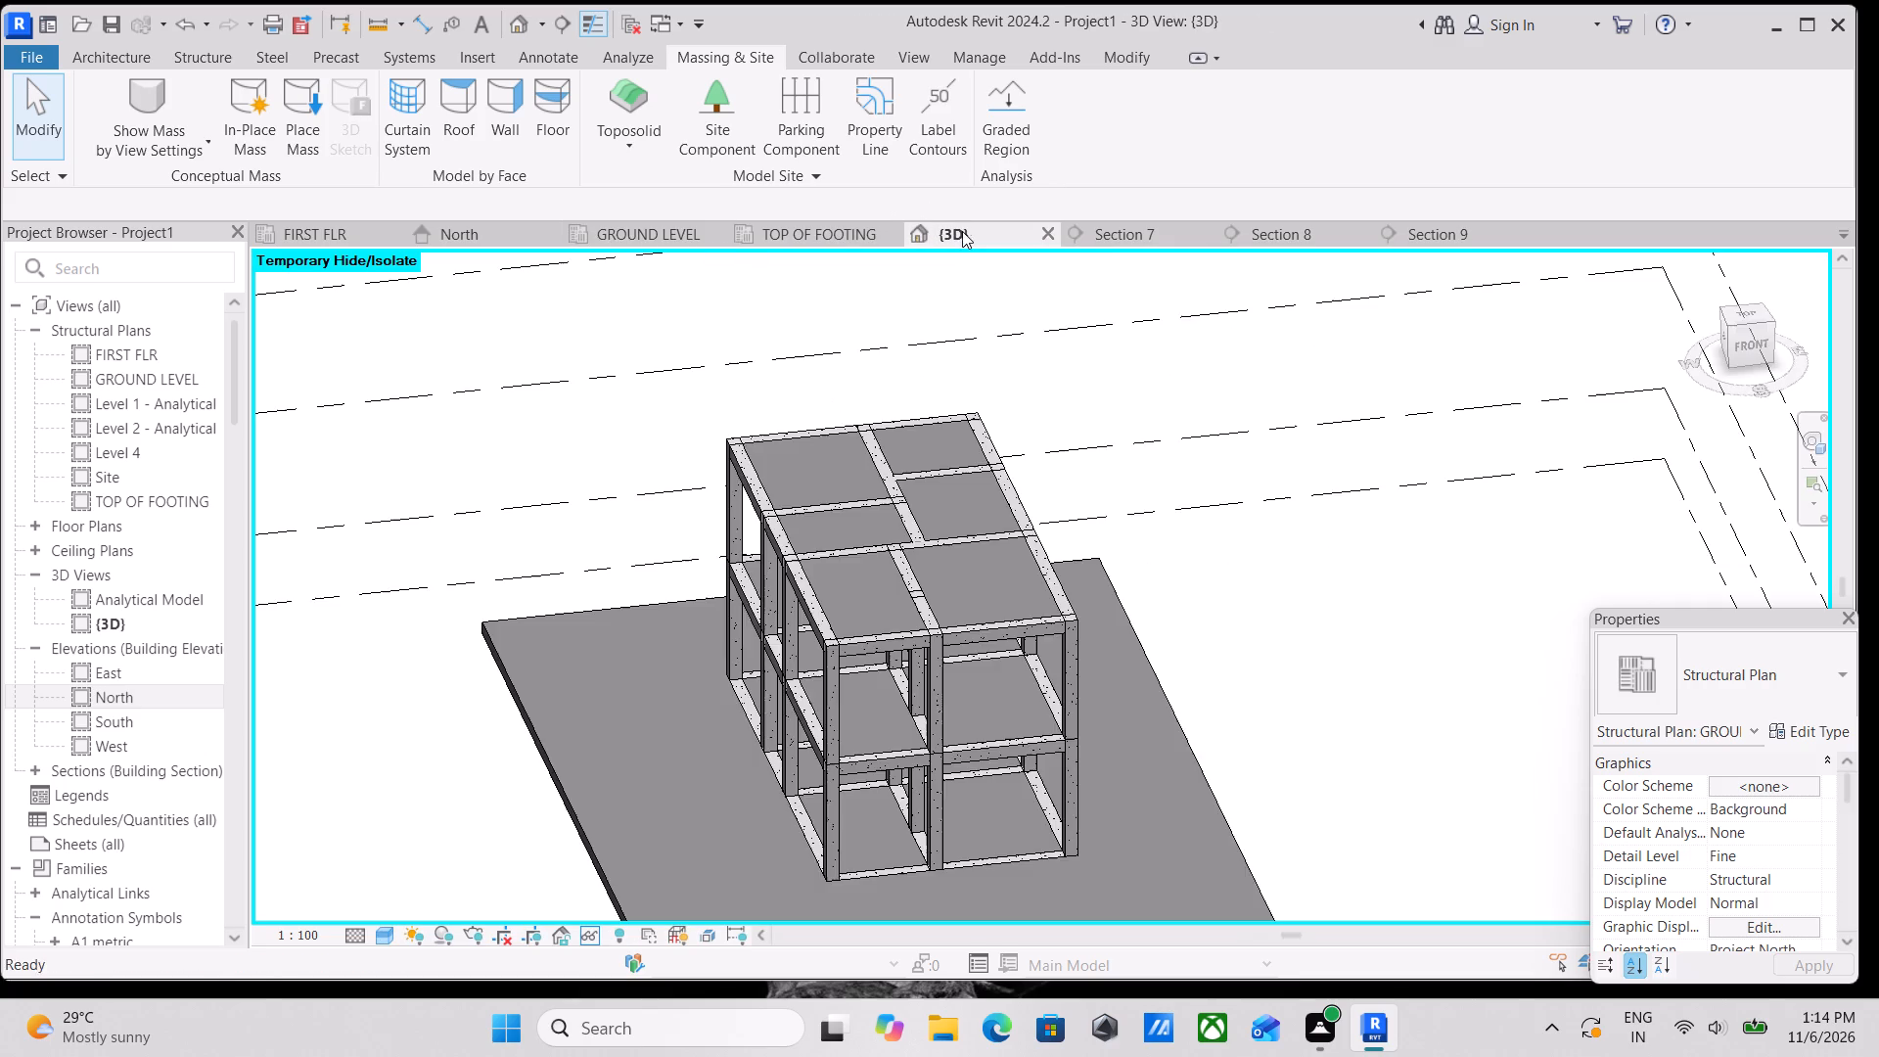
middle_click_drag(1021, 560, 1103, 429)
scroll(1103, 429, "down", 1, "shift")
middle_click_drag(1119, 696, 1164, 518)
middle_click_drag(1099, 595, 1260, 676, "shift")
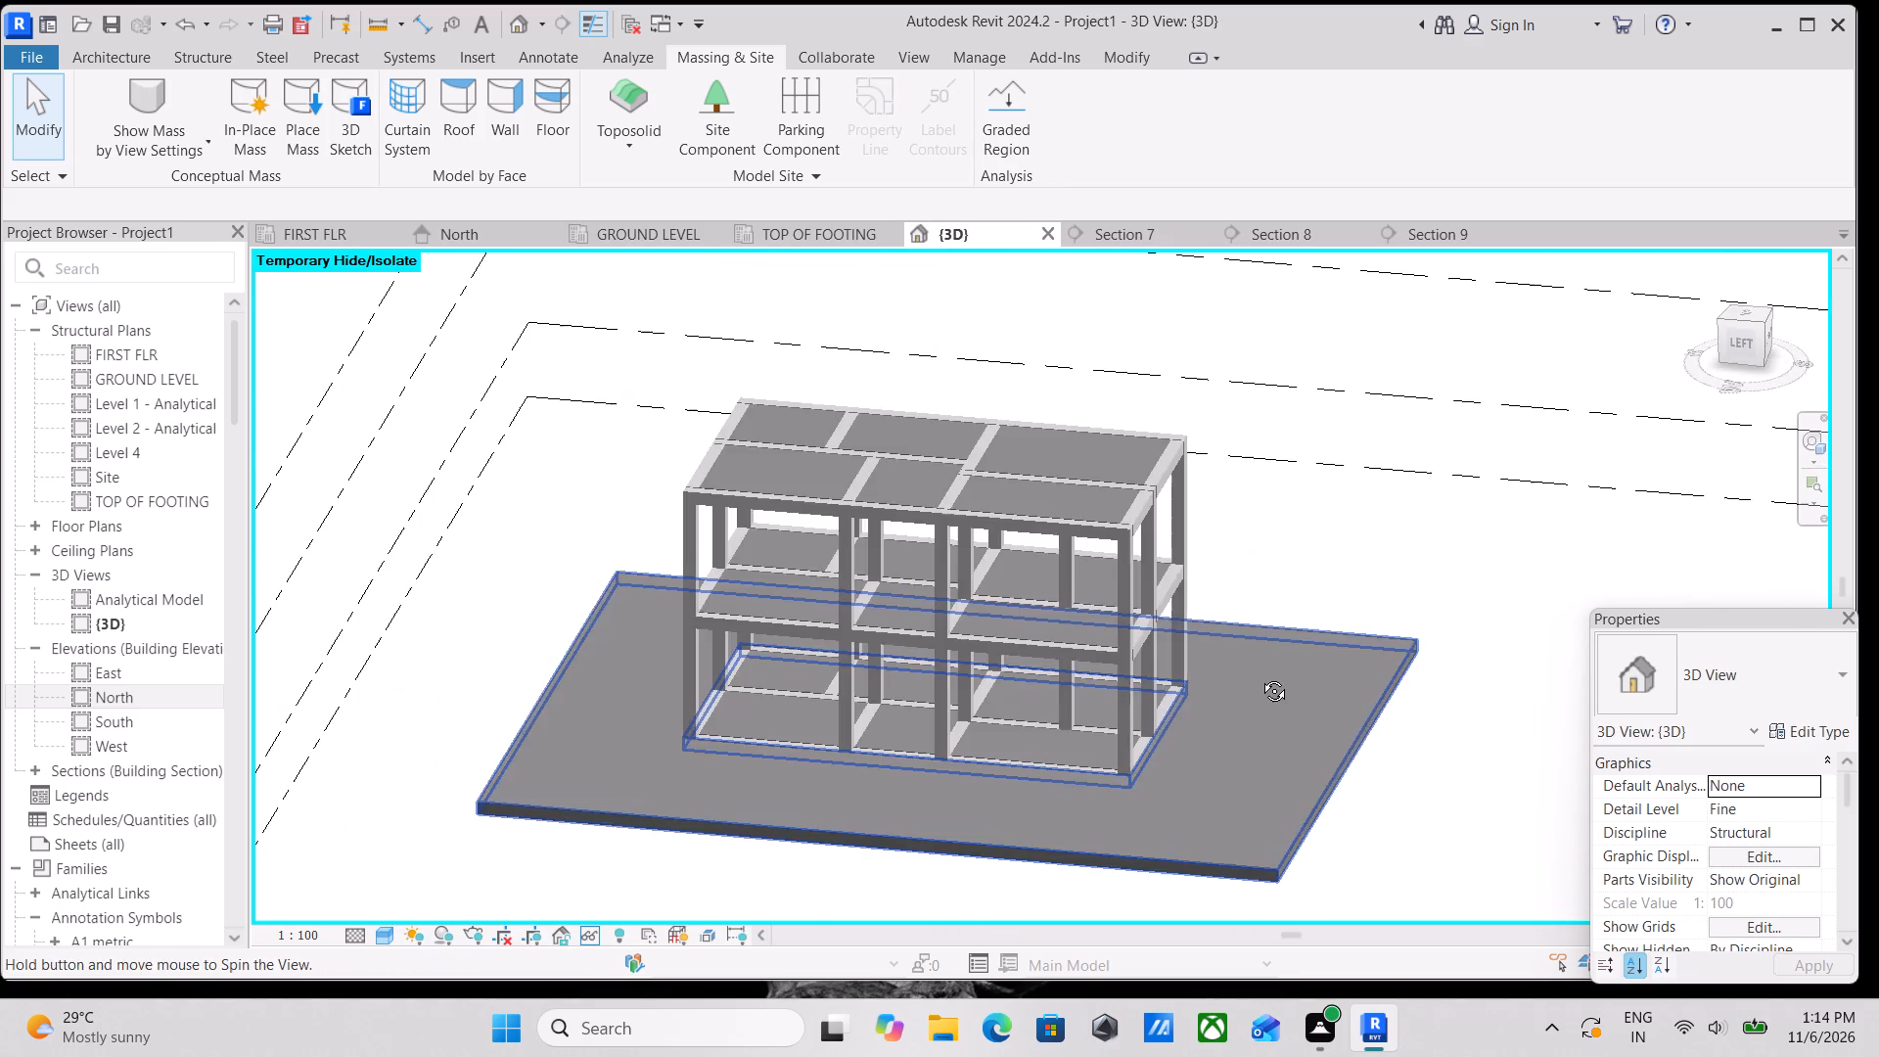
middle_click_drag(1260, 676, 773, 659, "shift")
middle_click_drag(1171, 683, 788, 700)
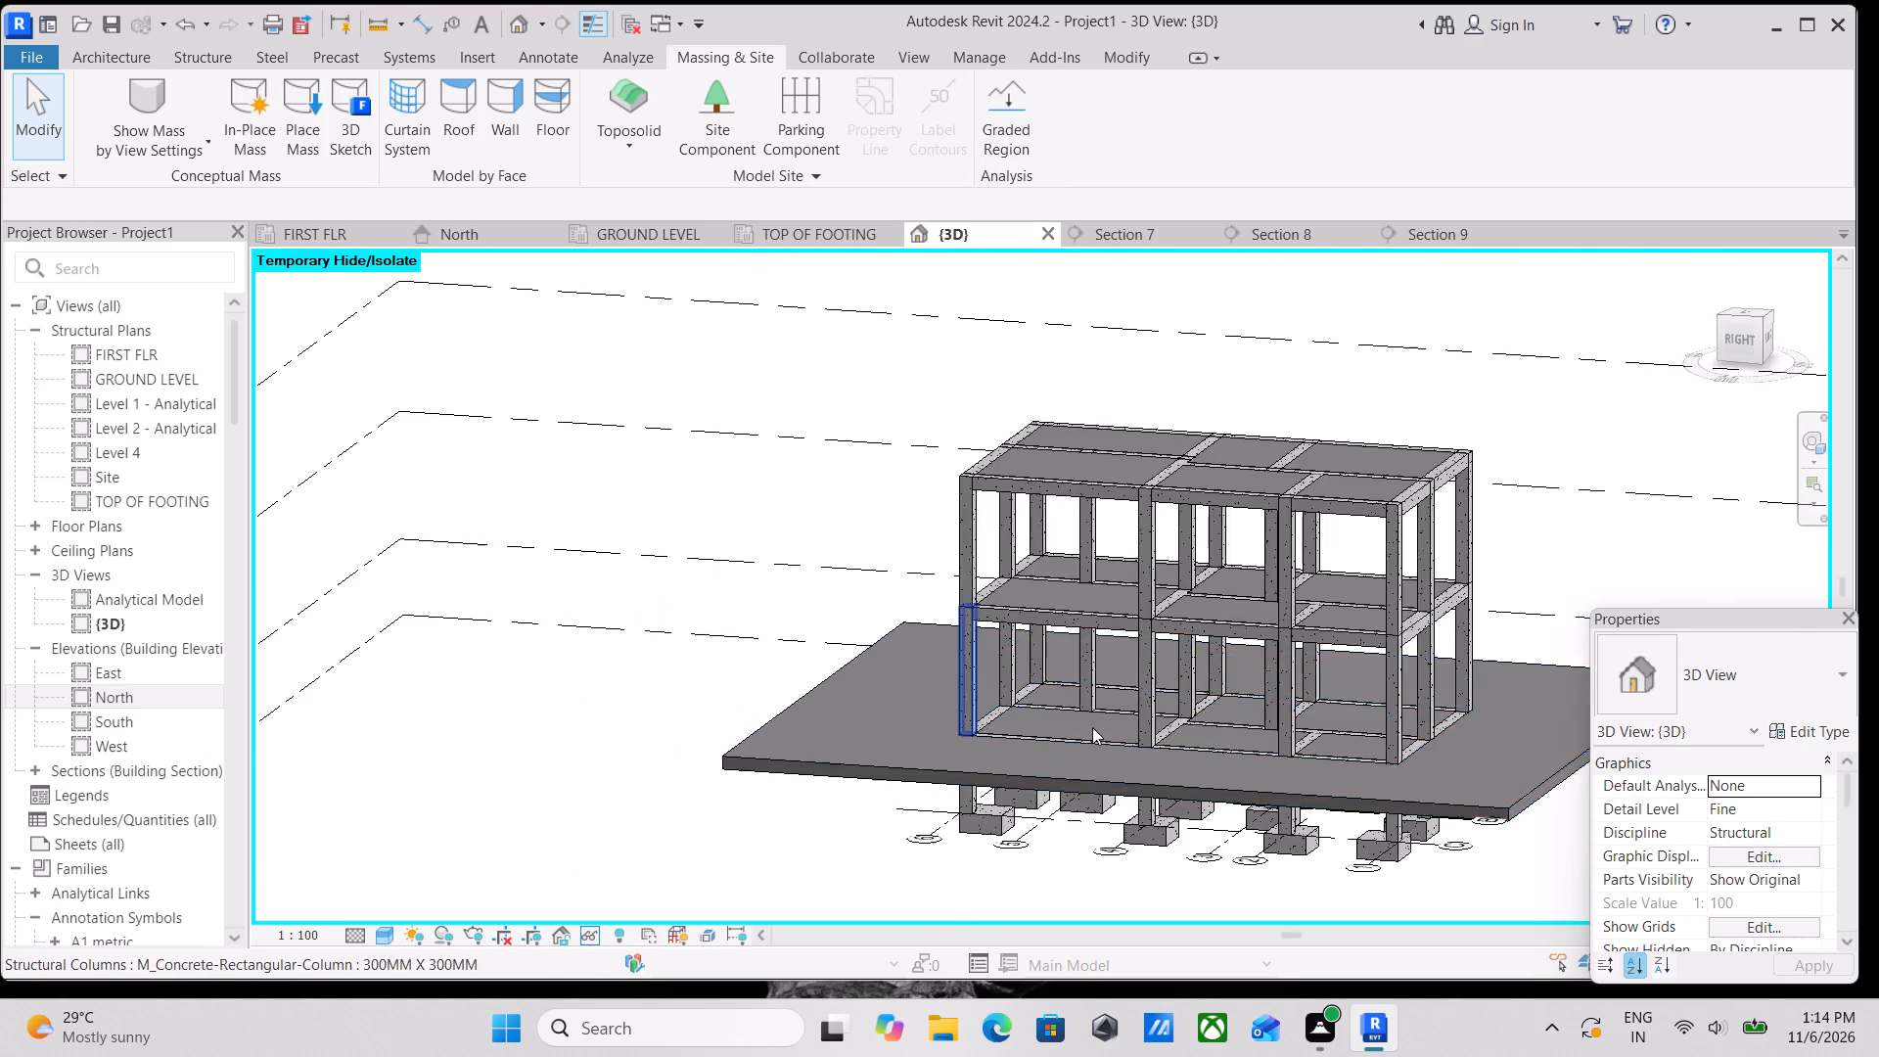
Examine the footings and toposolid underside from a low angle, and the frame's right-back corner from above in 3D.
scroll(1103, 726, "up", 3)
middle_click_drag(1103, 726, 824, 703, "shift")
middle_click_drag(1213, 748, 912, 523)
middle_click_drag(1037, 669, 749, 531, "shift")
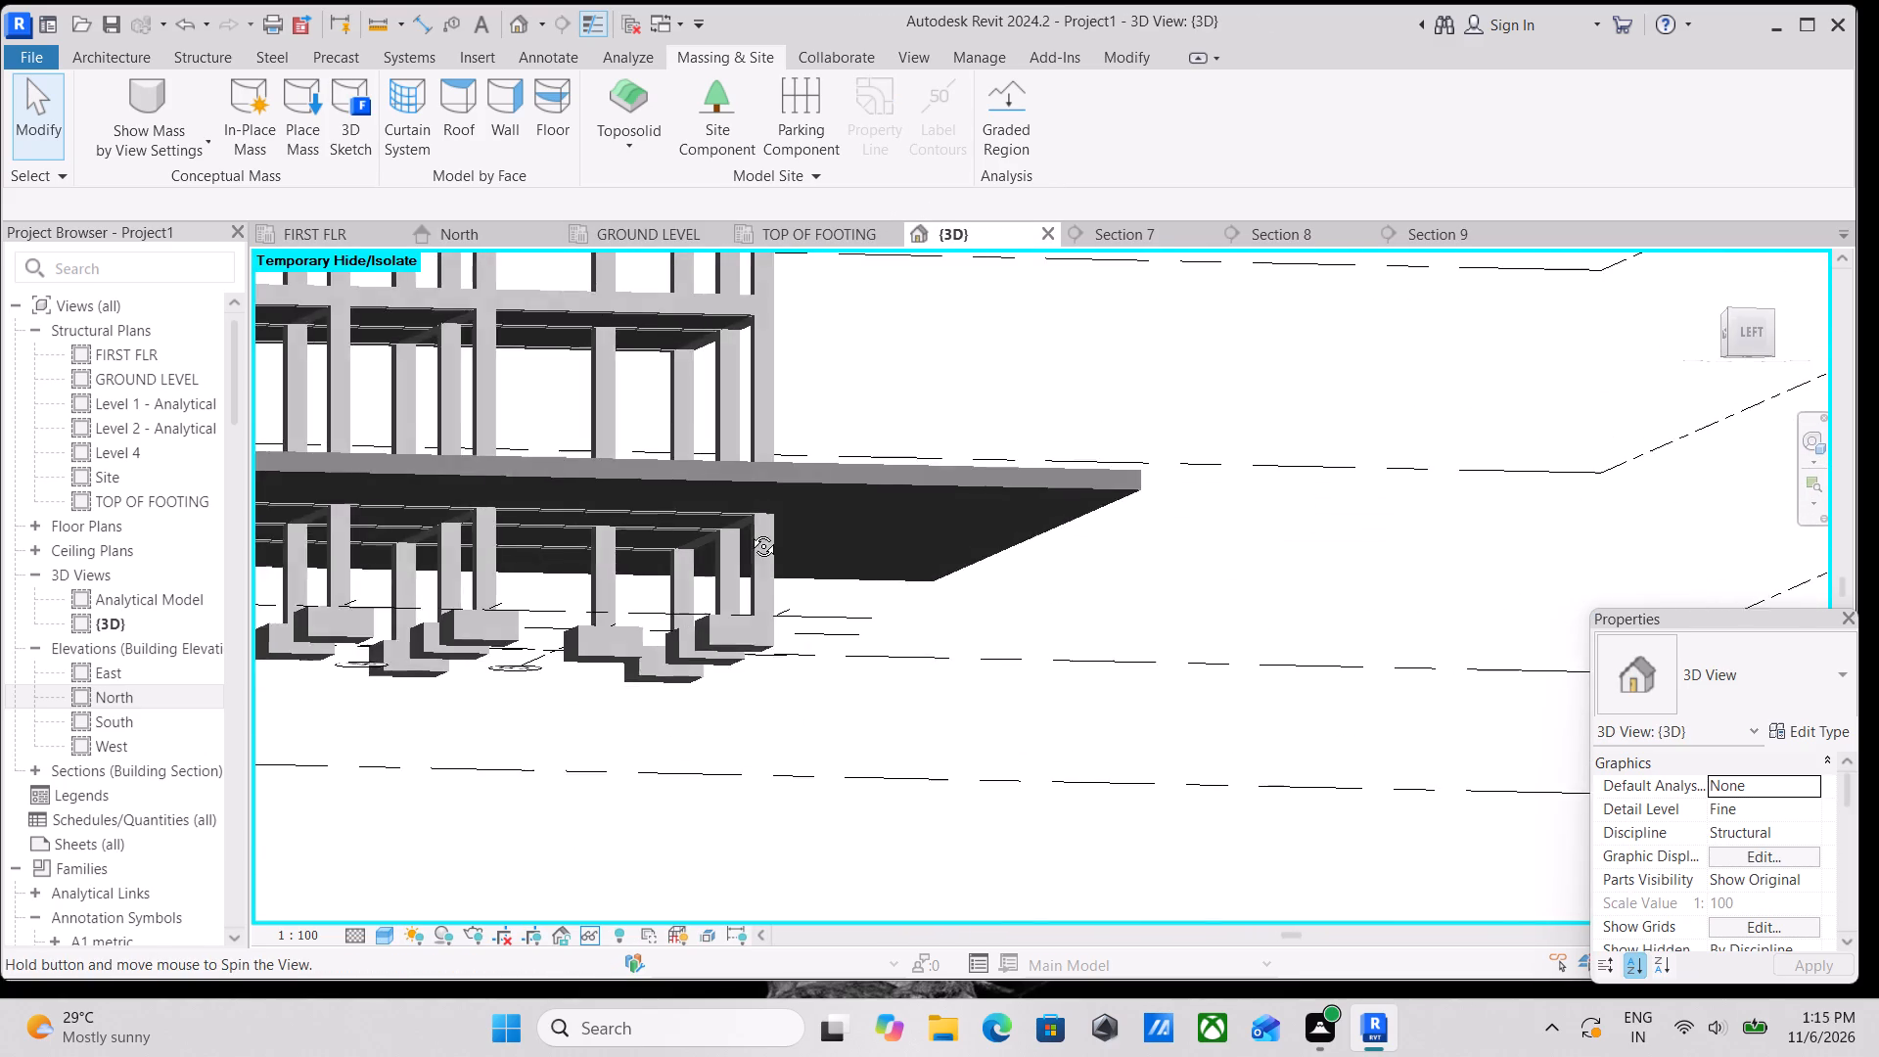
middle_click_drag(749, 531, 1016, 672, "shift")
scroll(1016, 672, "down", 1, "shift")
middle_click_drag(907, 607, 1141, 722)
scroll(945, 617, "up", 3)
middle_click_drag(998, 640, 807, 748)
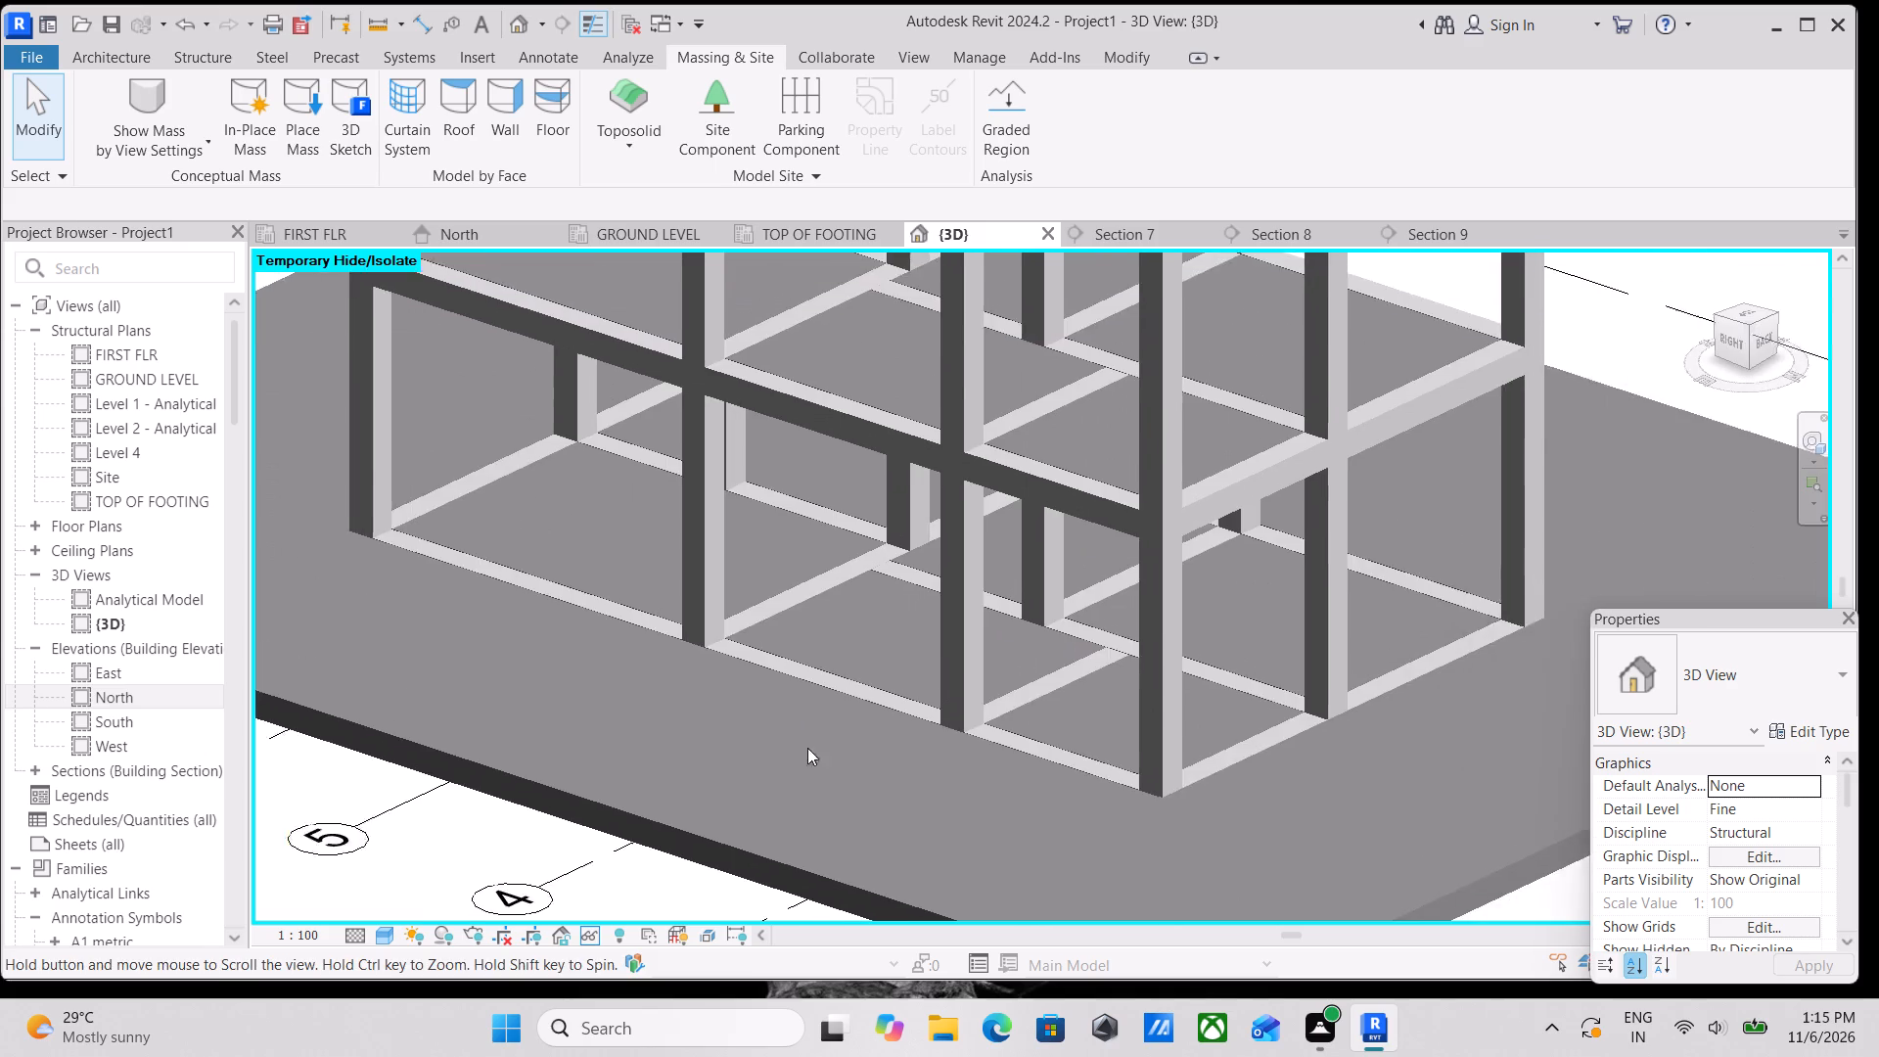
middle_click_drag(807, 748, 813, 747)
middle_click_drag(943, 700, 852, 786)
scroll(861, 781, "up", 3)
scroll(875, 773, "down", 3)
middle_click_drag(875, 773, 708, 844)
scroll(727, 823, "down", 3)
middle_click(727, 823)
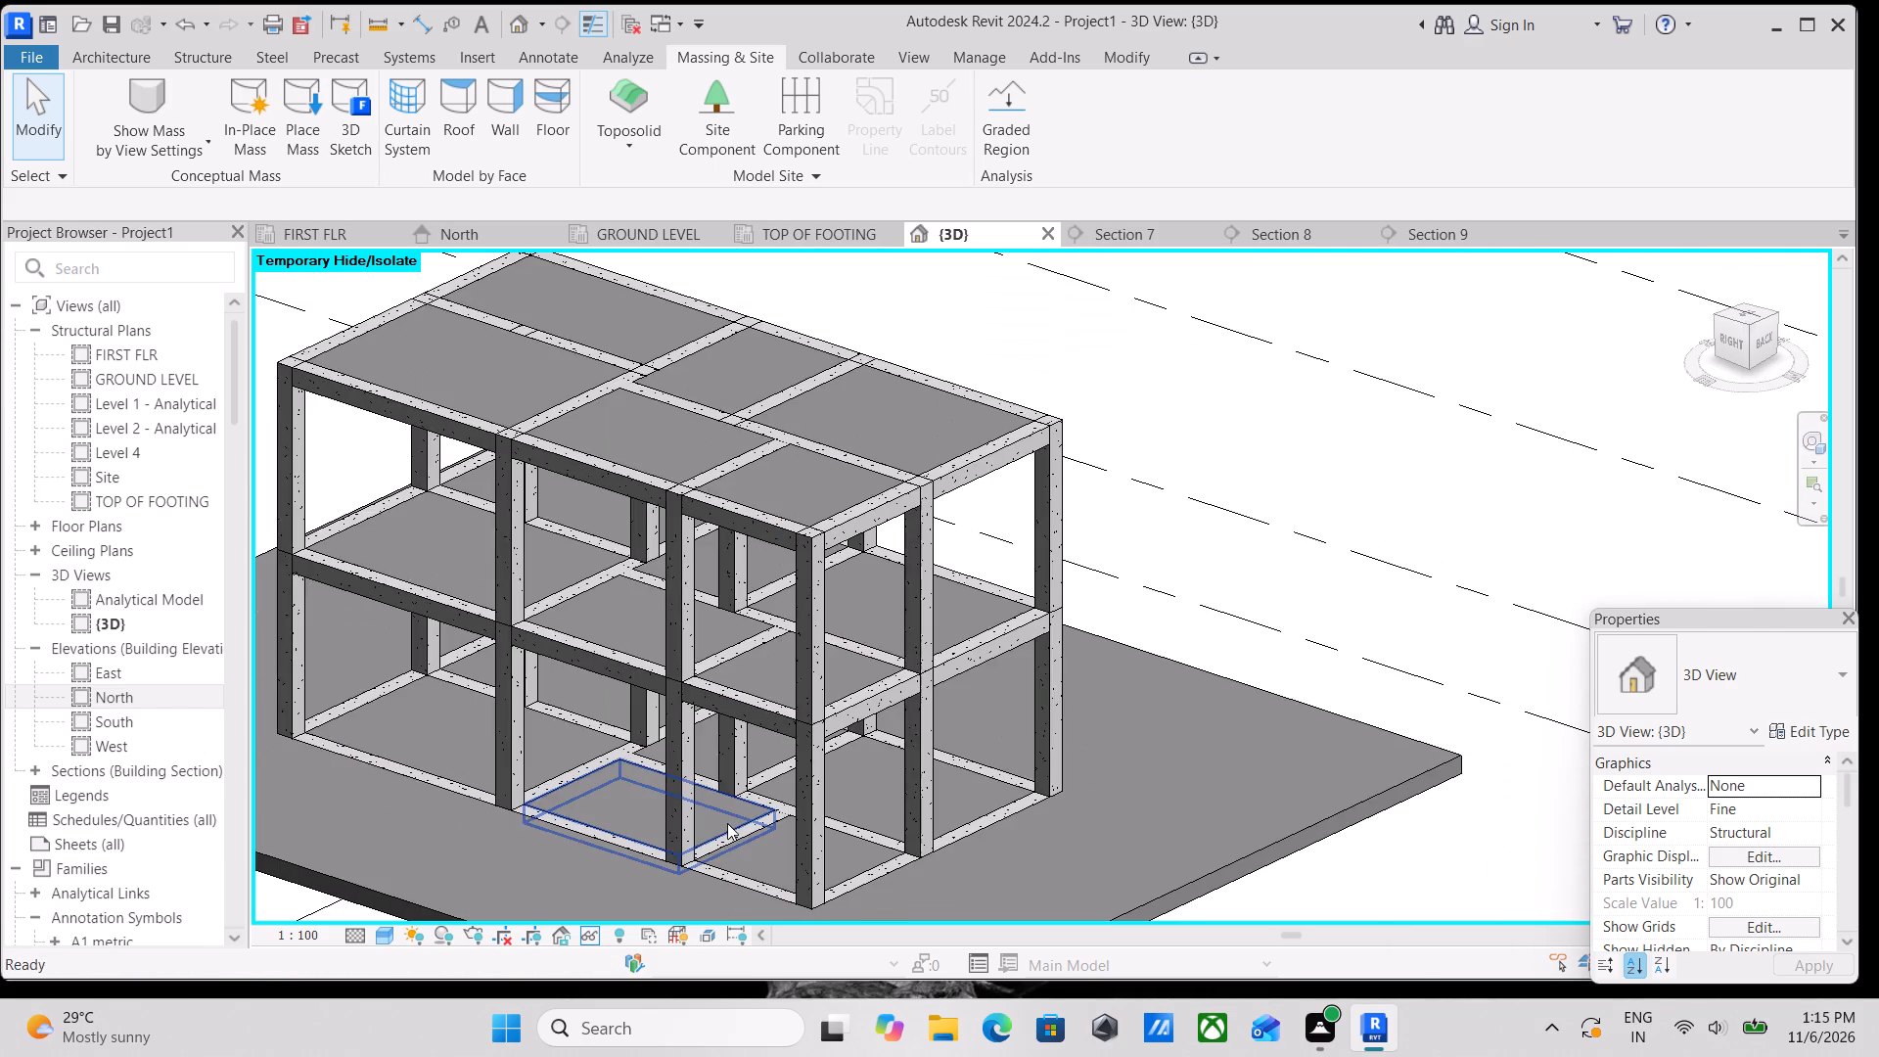
middle_click(727, 823)
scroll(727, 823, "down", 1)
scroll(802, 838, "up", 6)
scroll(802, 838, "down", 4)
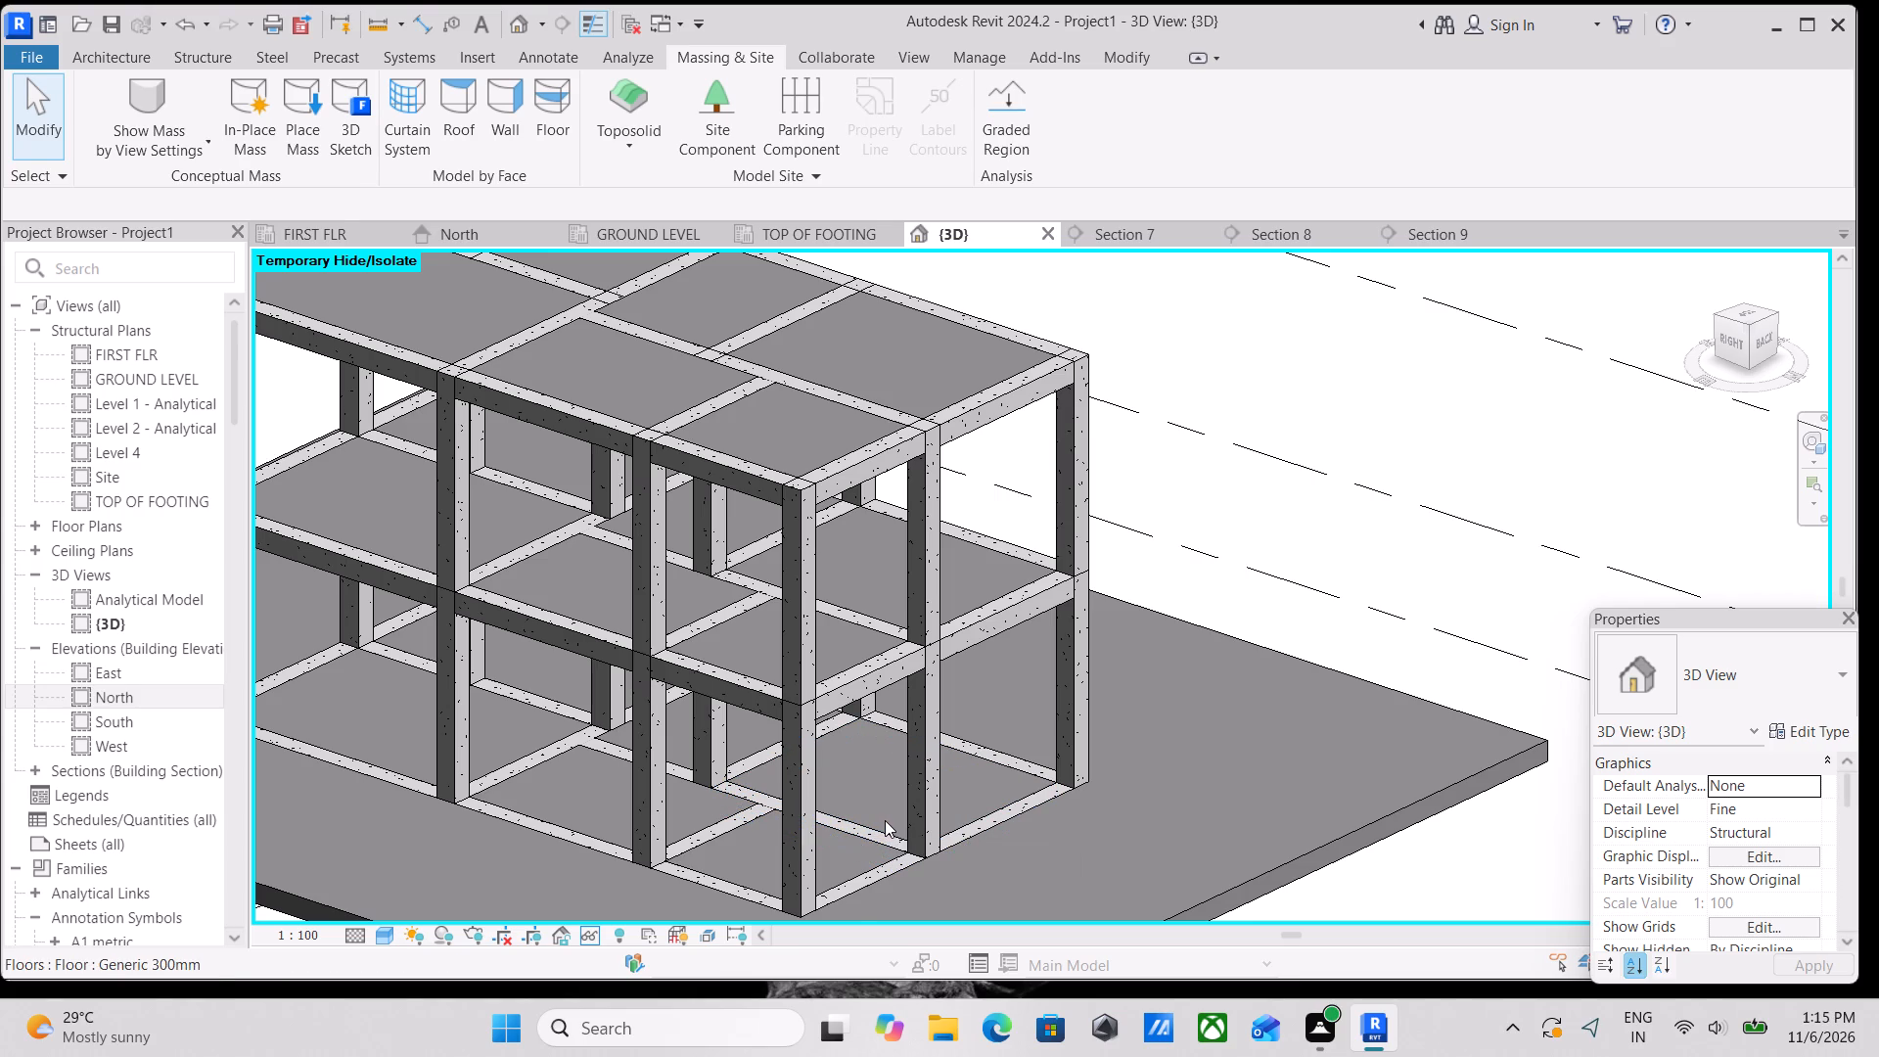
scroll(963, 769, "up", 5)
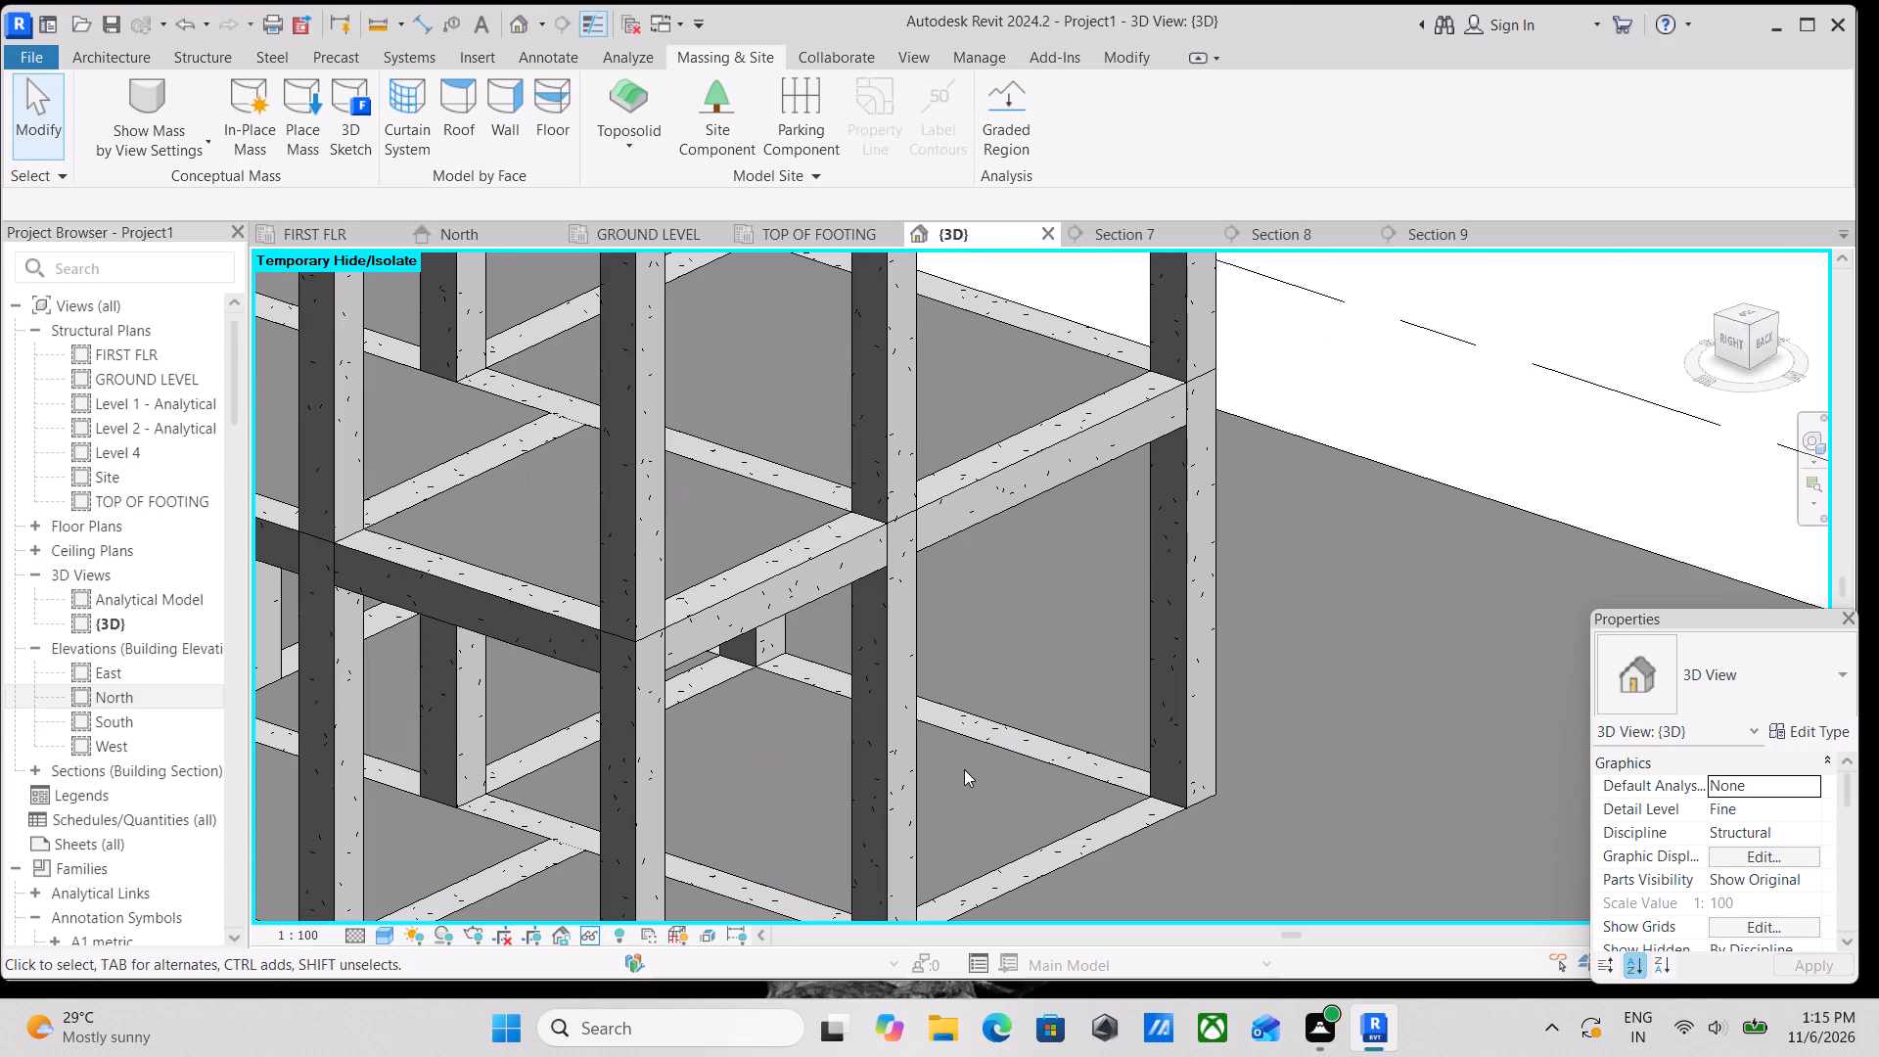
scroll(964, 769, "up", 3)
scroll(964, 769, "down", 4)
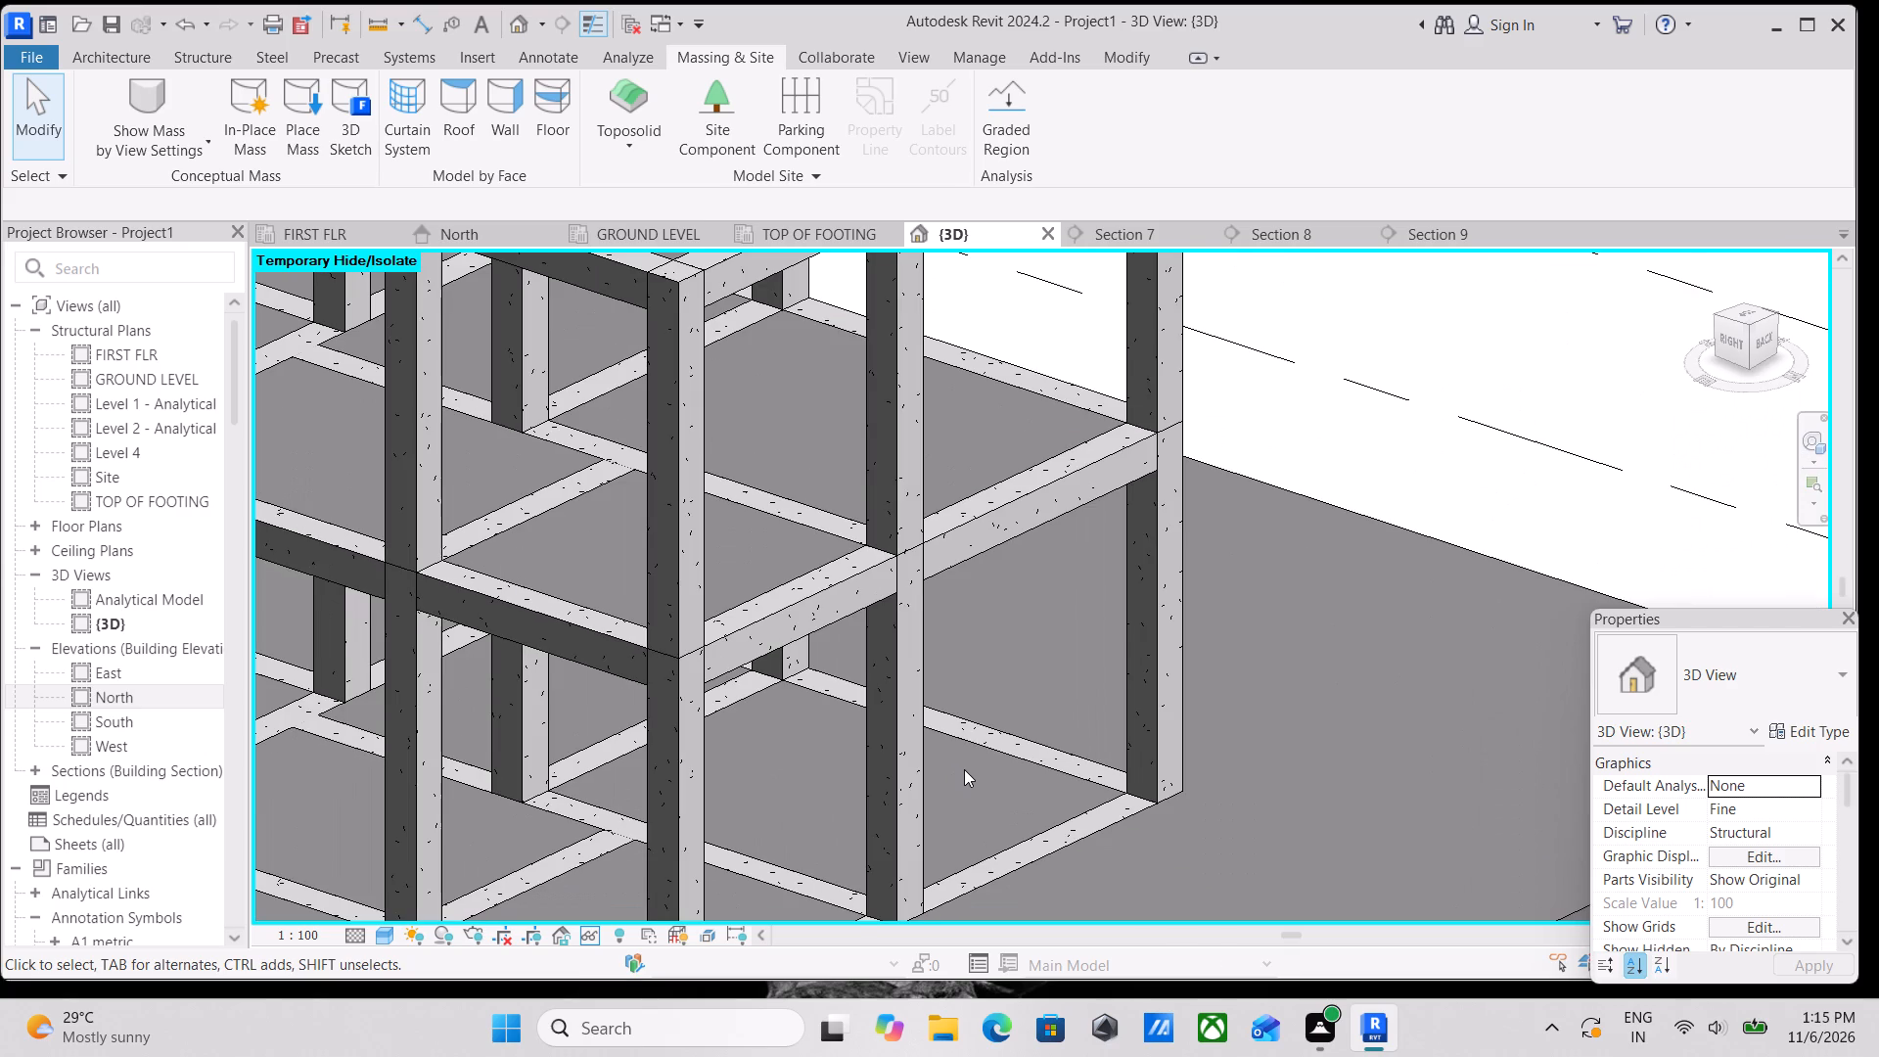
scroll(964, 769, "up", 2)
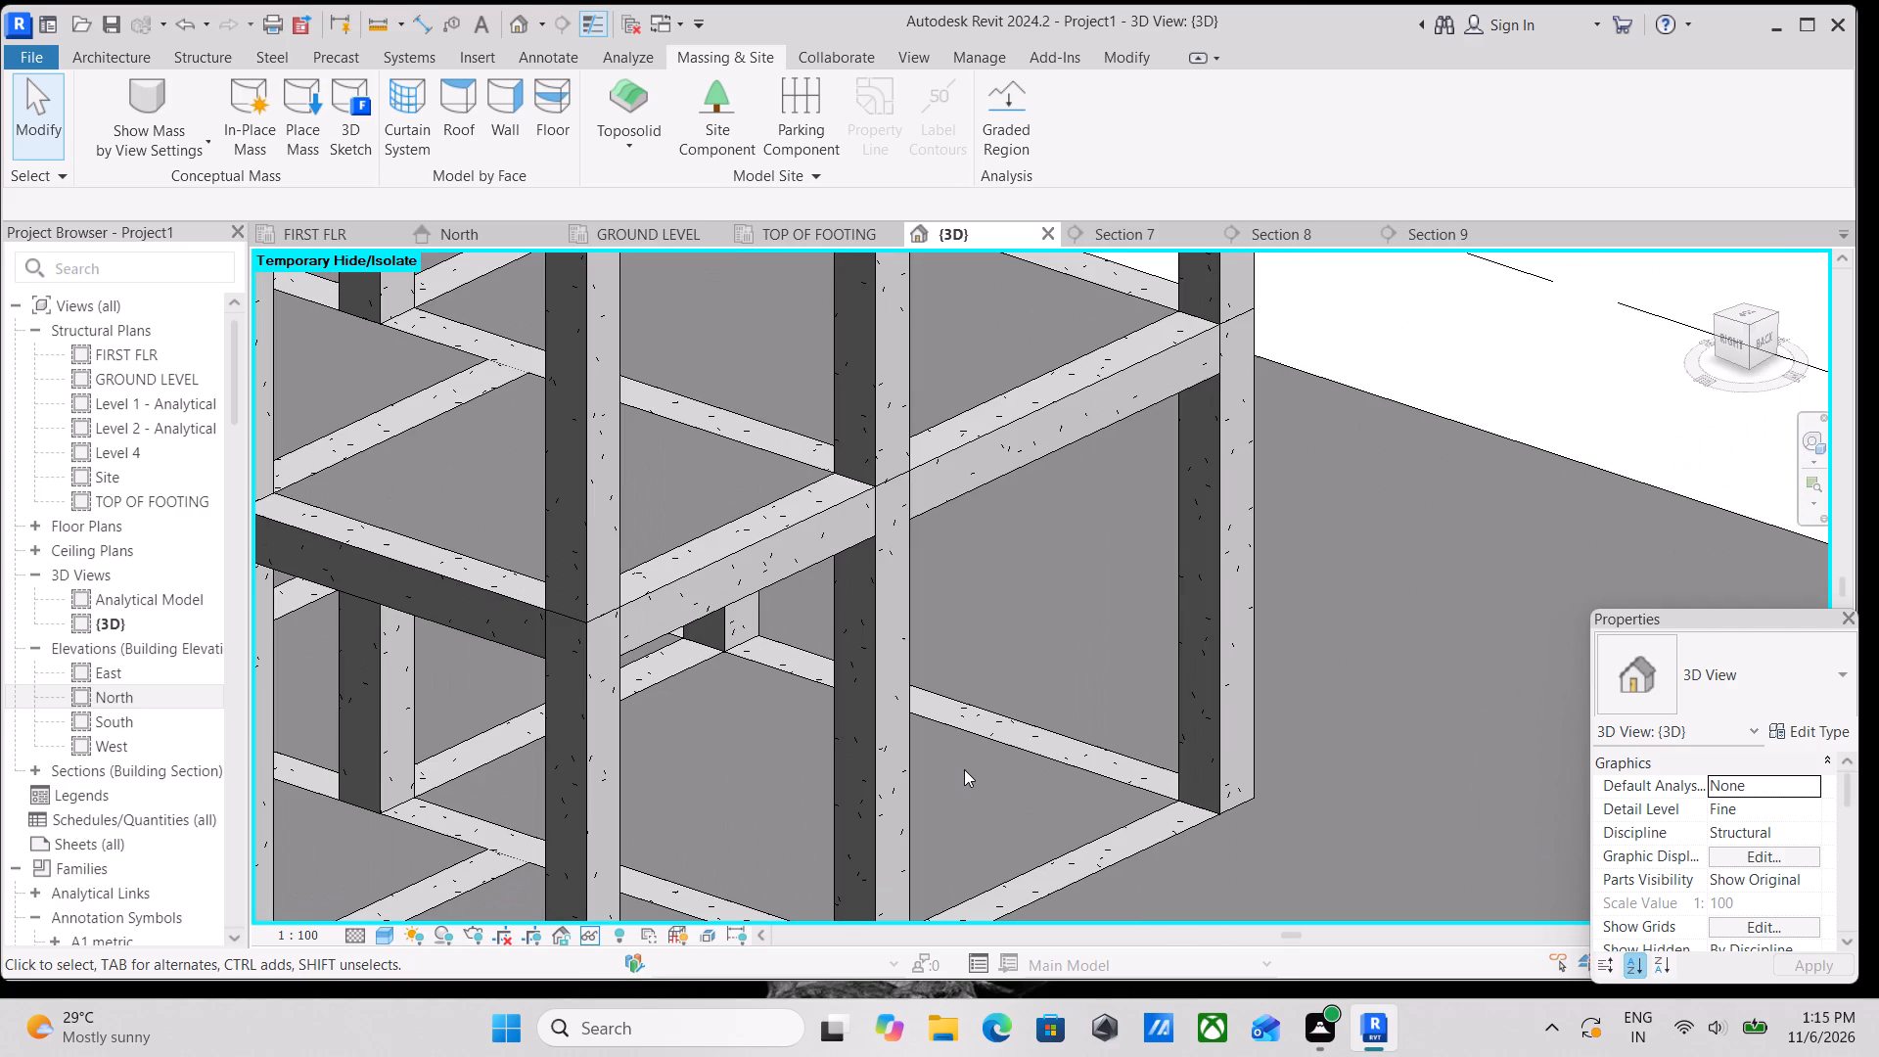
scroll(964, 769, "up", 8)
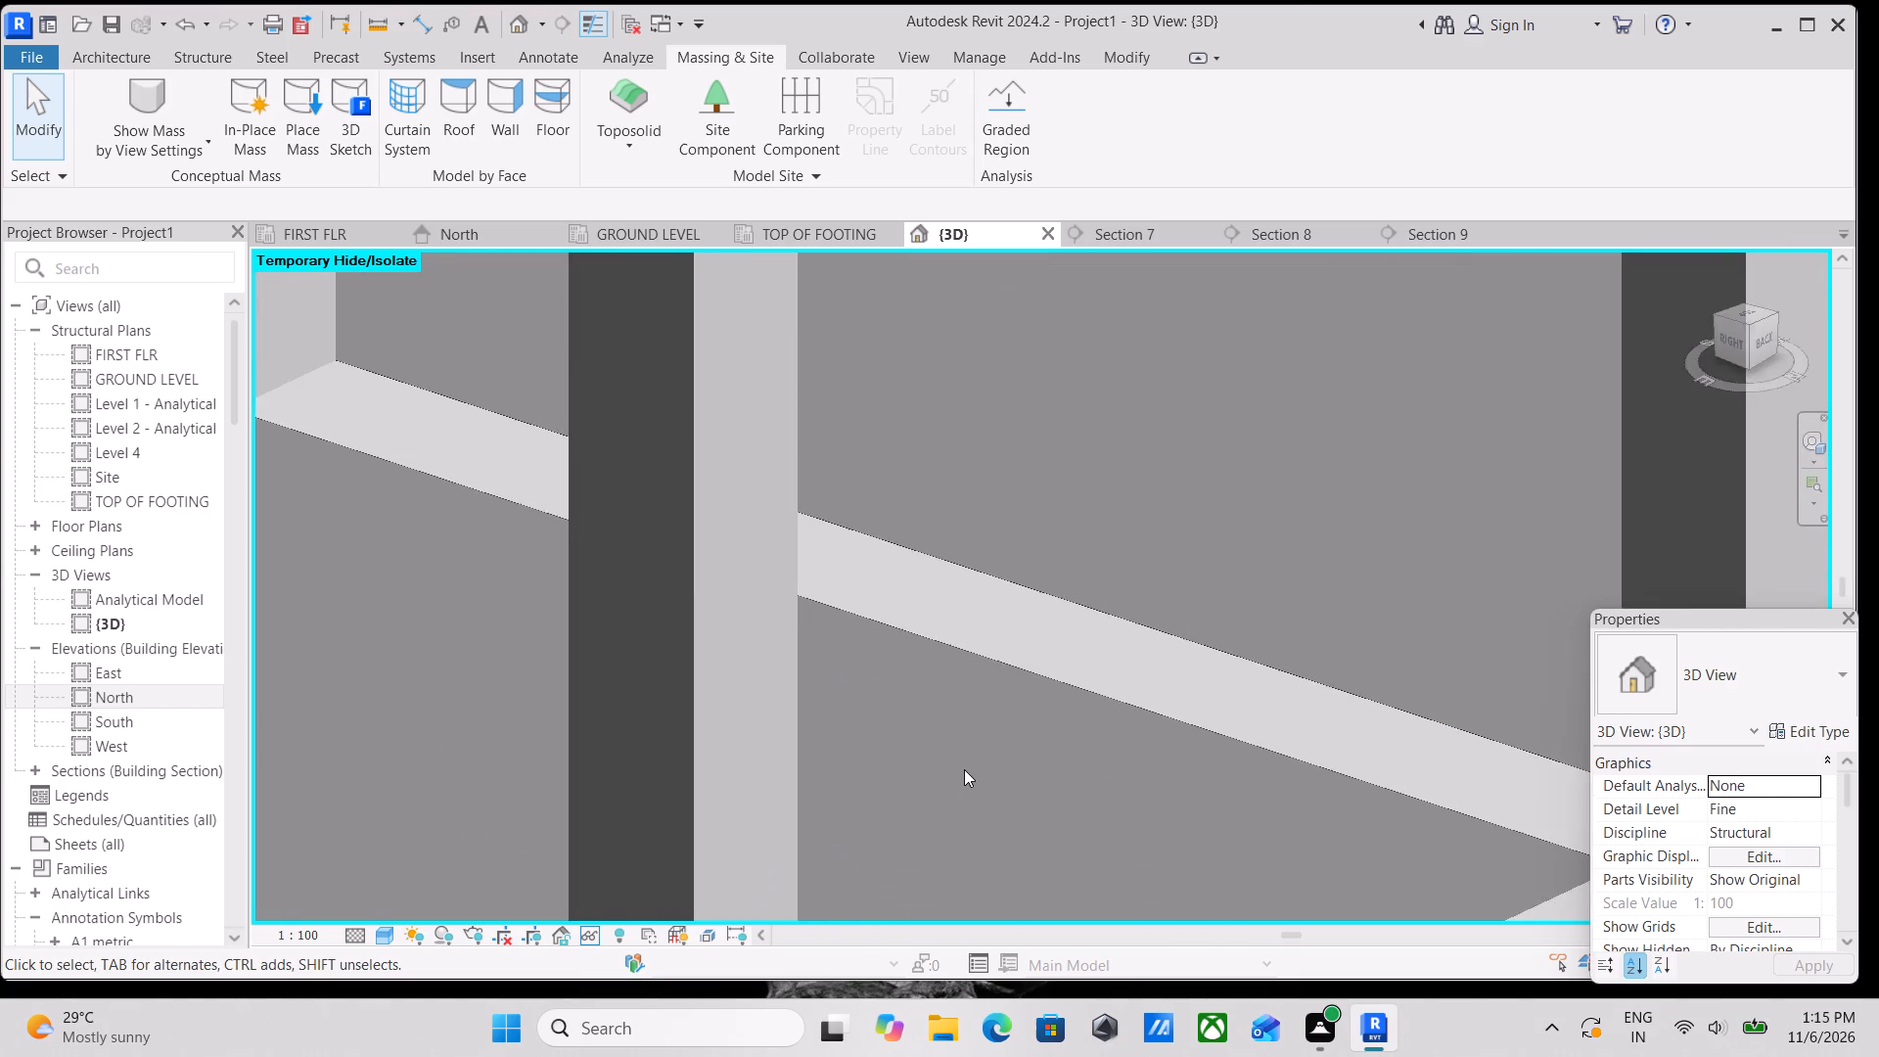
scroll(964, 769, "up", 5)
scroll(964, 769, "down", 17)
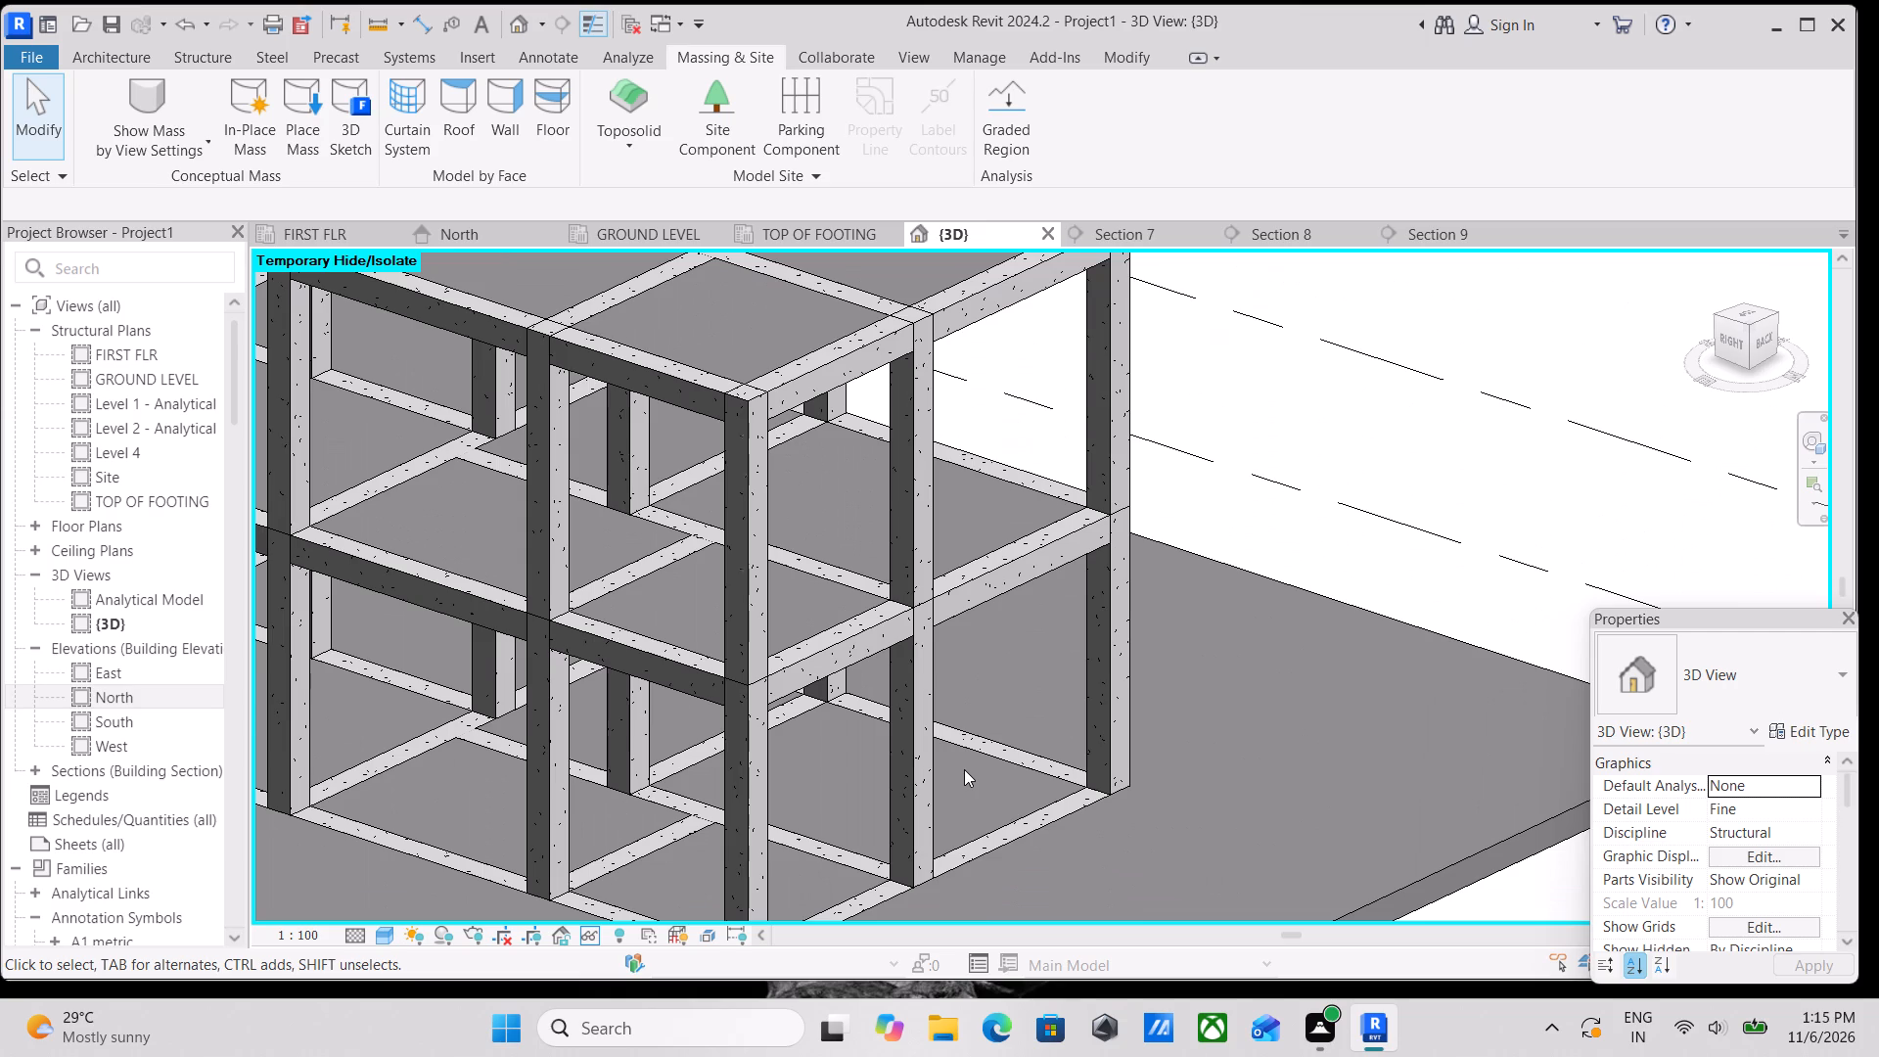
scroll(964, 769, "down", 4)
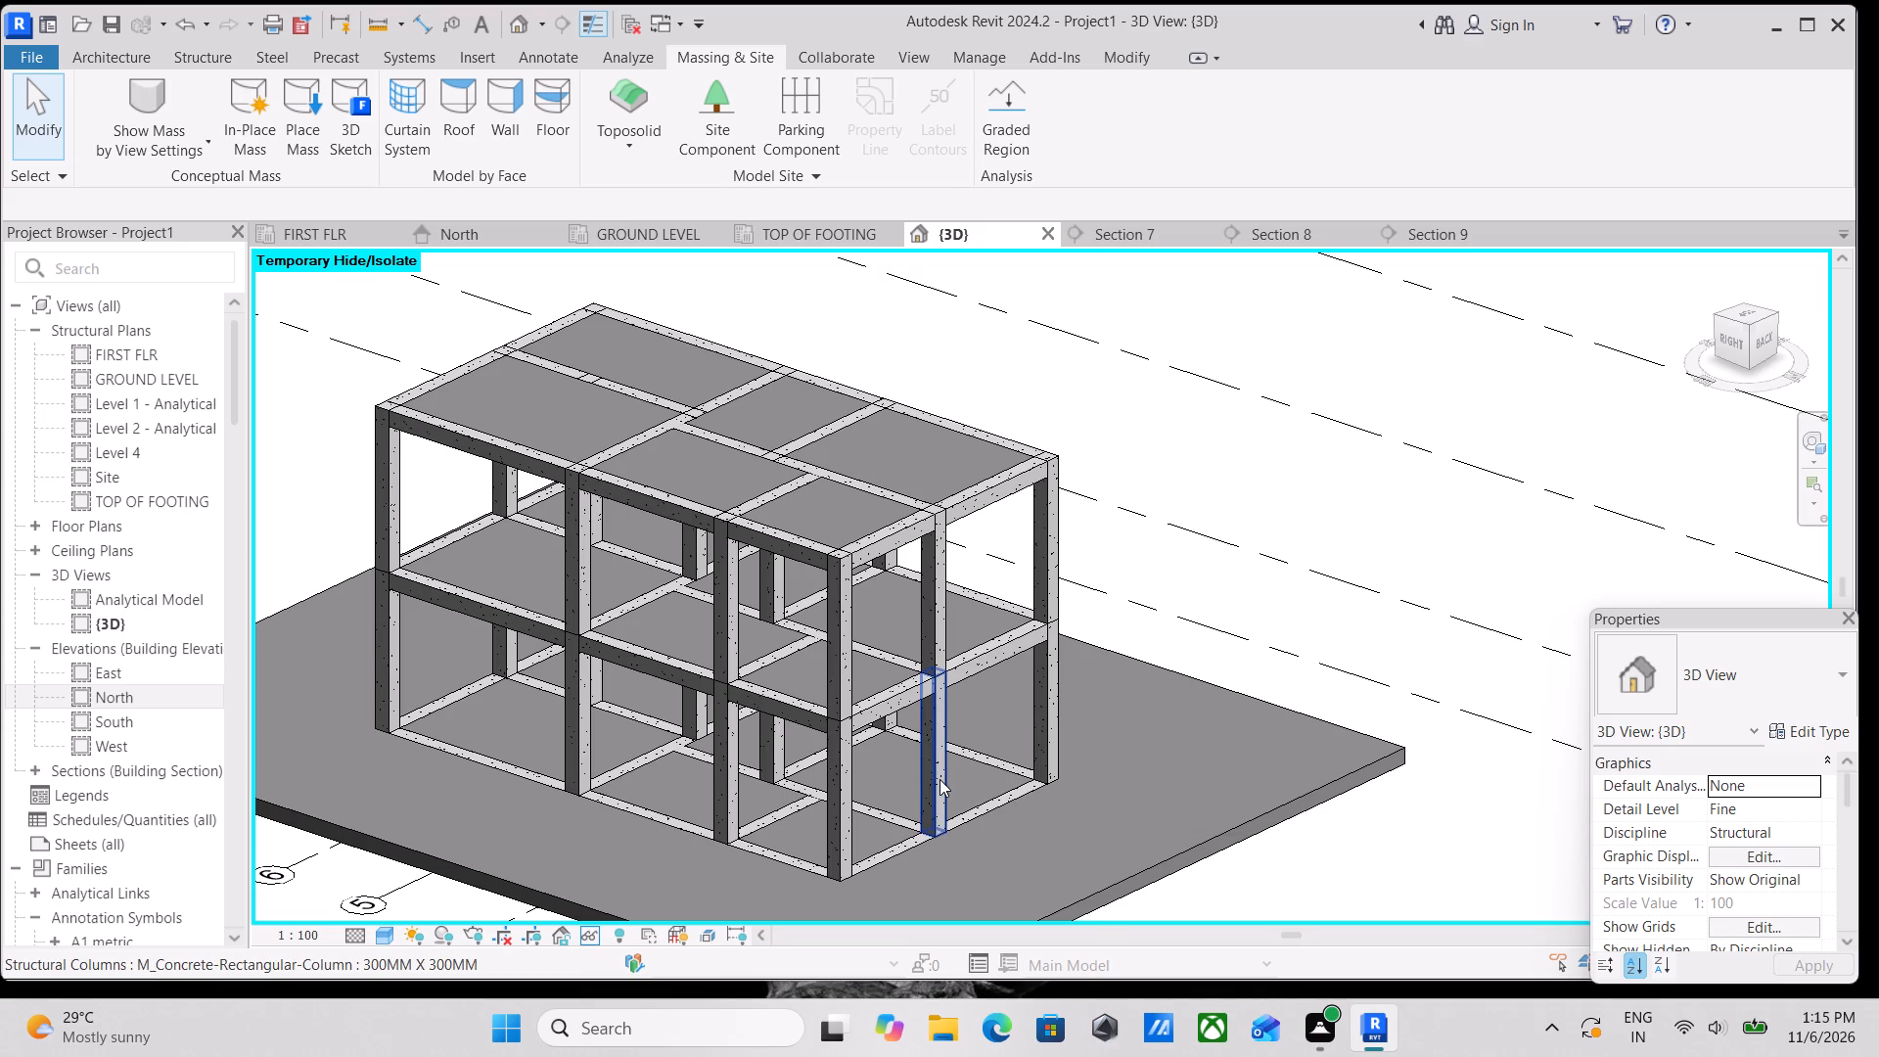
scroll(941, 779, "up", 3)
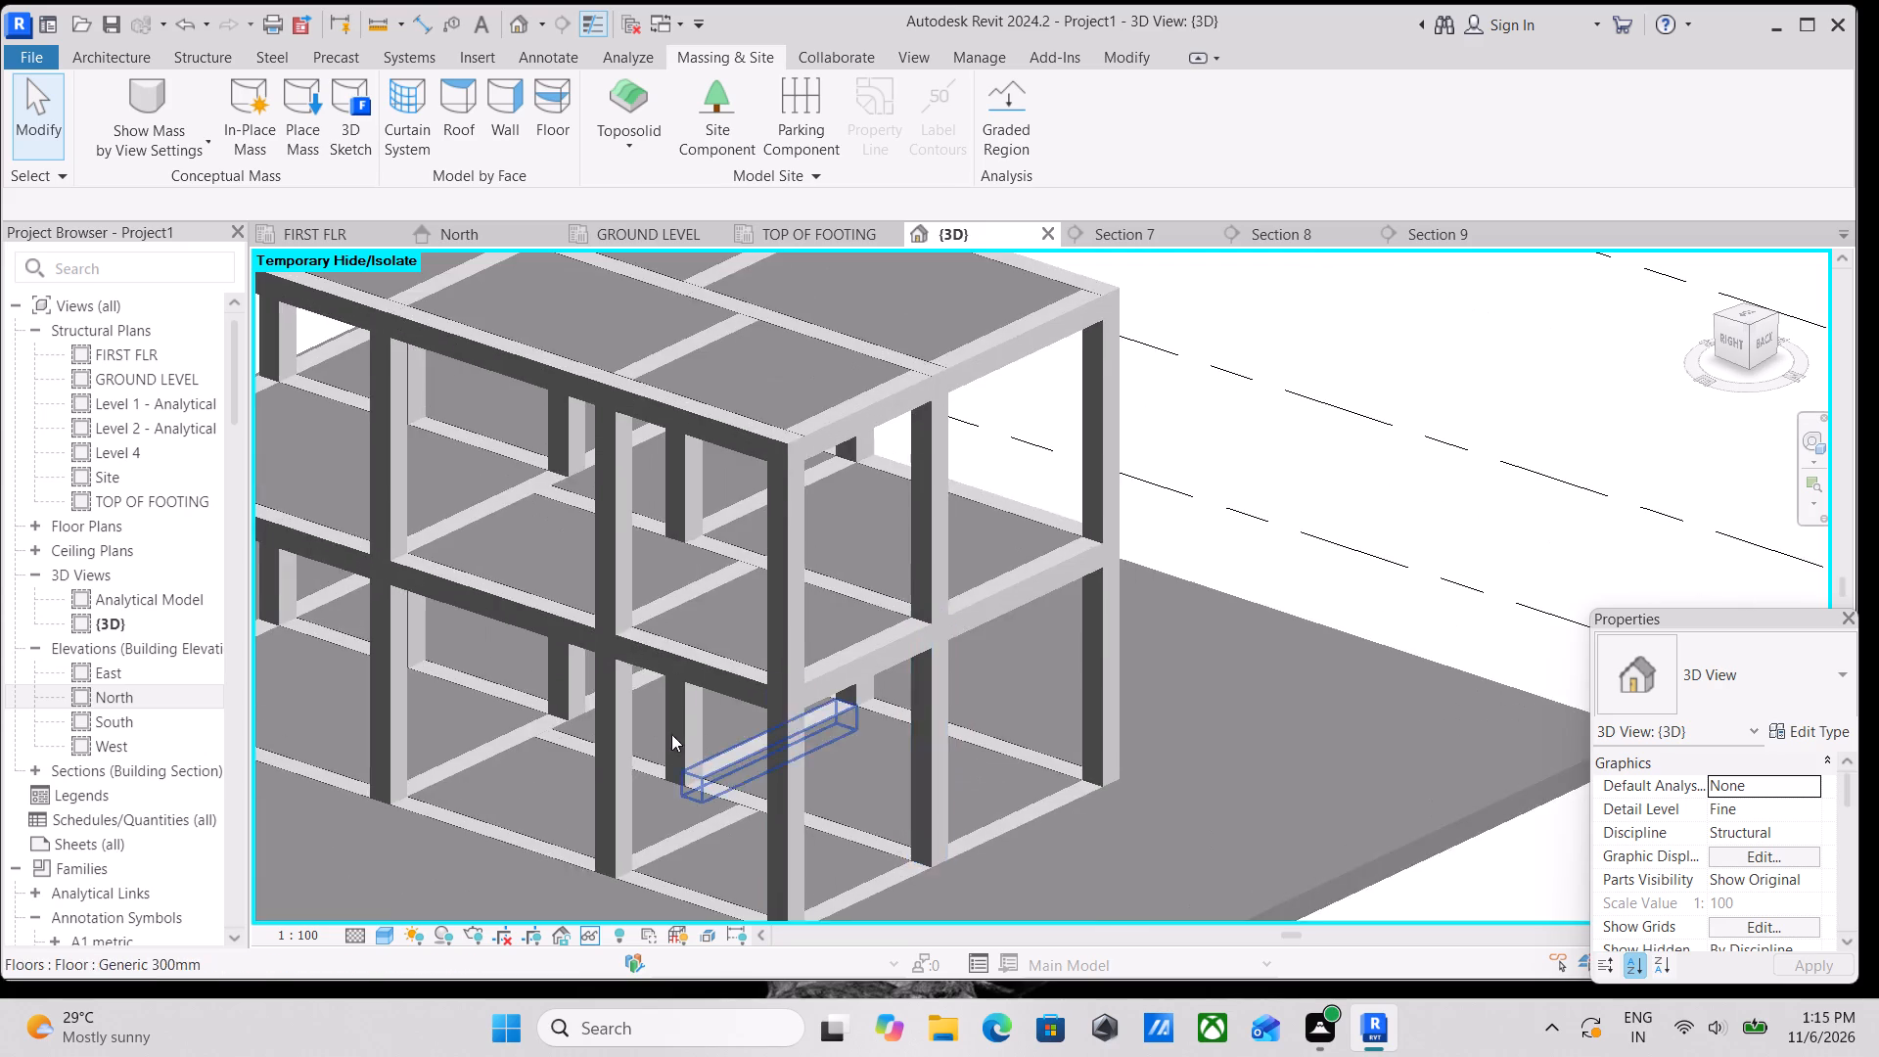
Examine the ground-level beams and column bases along the frame's right side near the back corner in 3D.
scroll(950, 705, "up", 4)
middle_click_drag(816, 707, 1026, 576)
middle_click_drag(500, 757, 843, 626)
scroll(834, 647, "down", 2)
middle_click_drag(834, 647, 923, 706)
scroll(923, 706, "down", 3)
middle_click_drag(934, 703, 1022, 619)
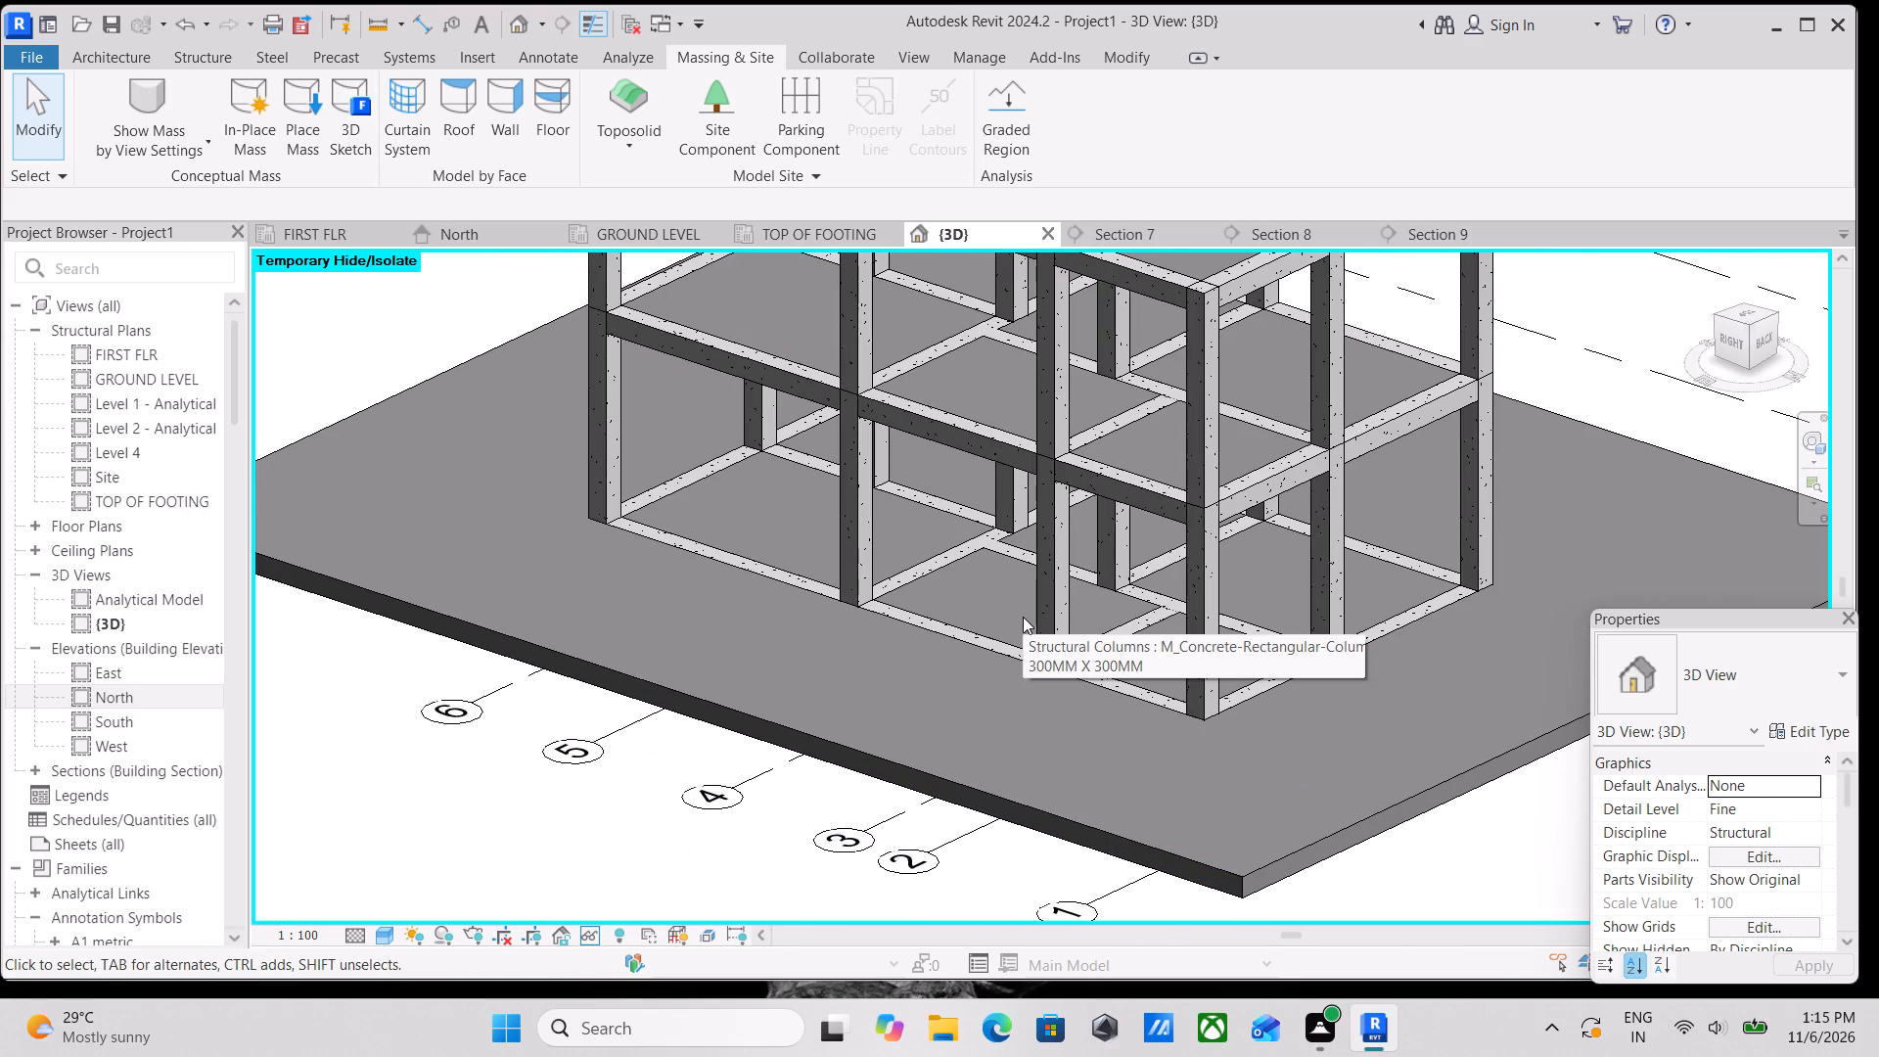
scroll(1023, 617, "up", 8)
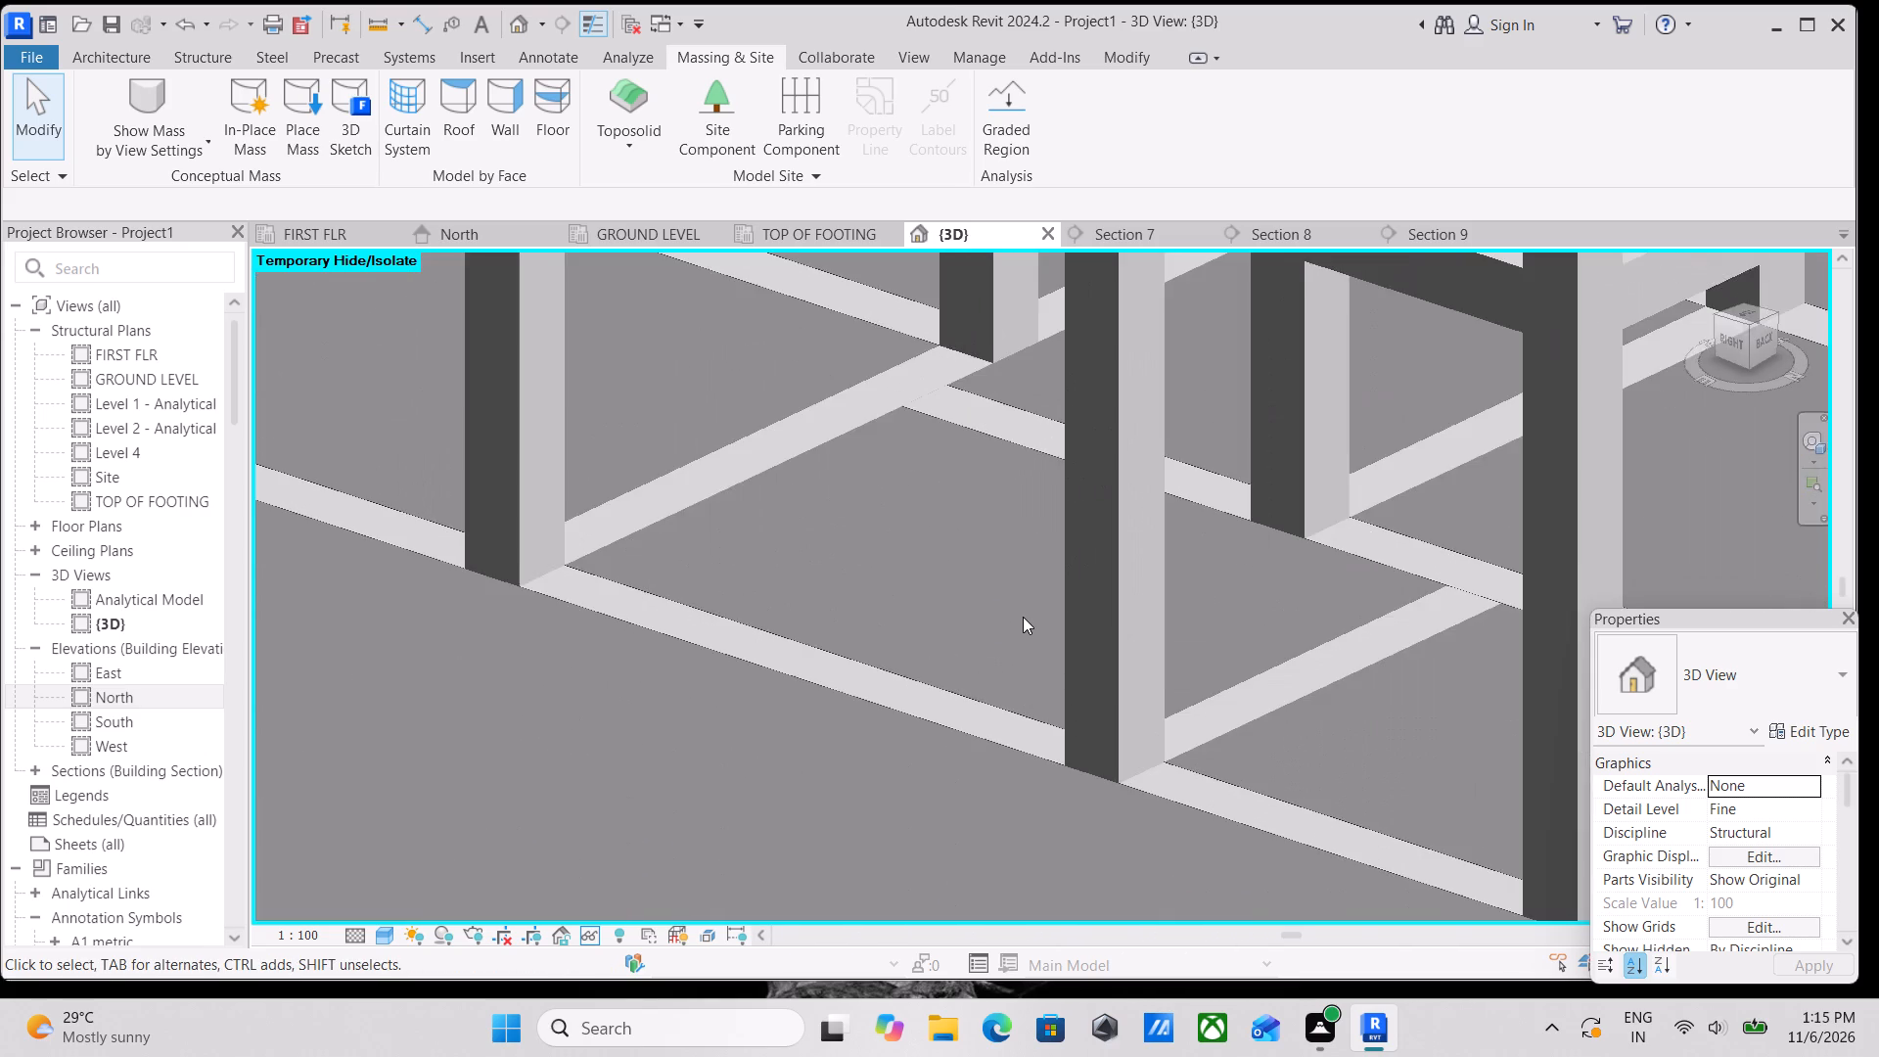
scroll(1023, 617, "down", 3)
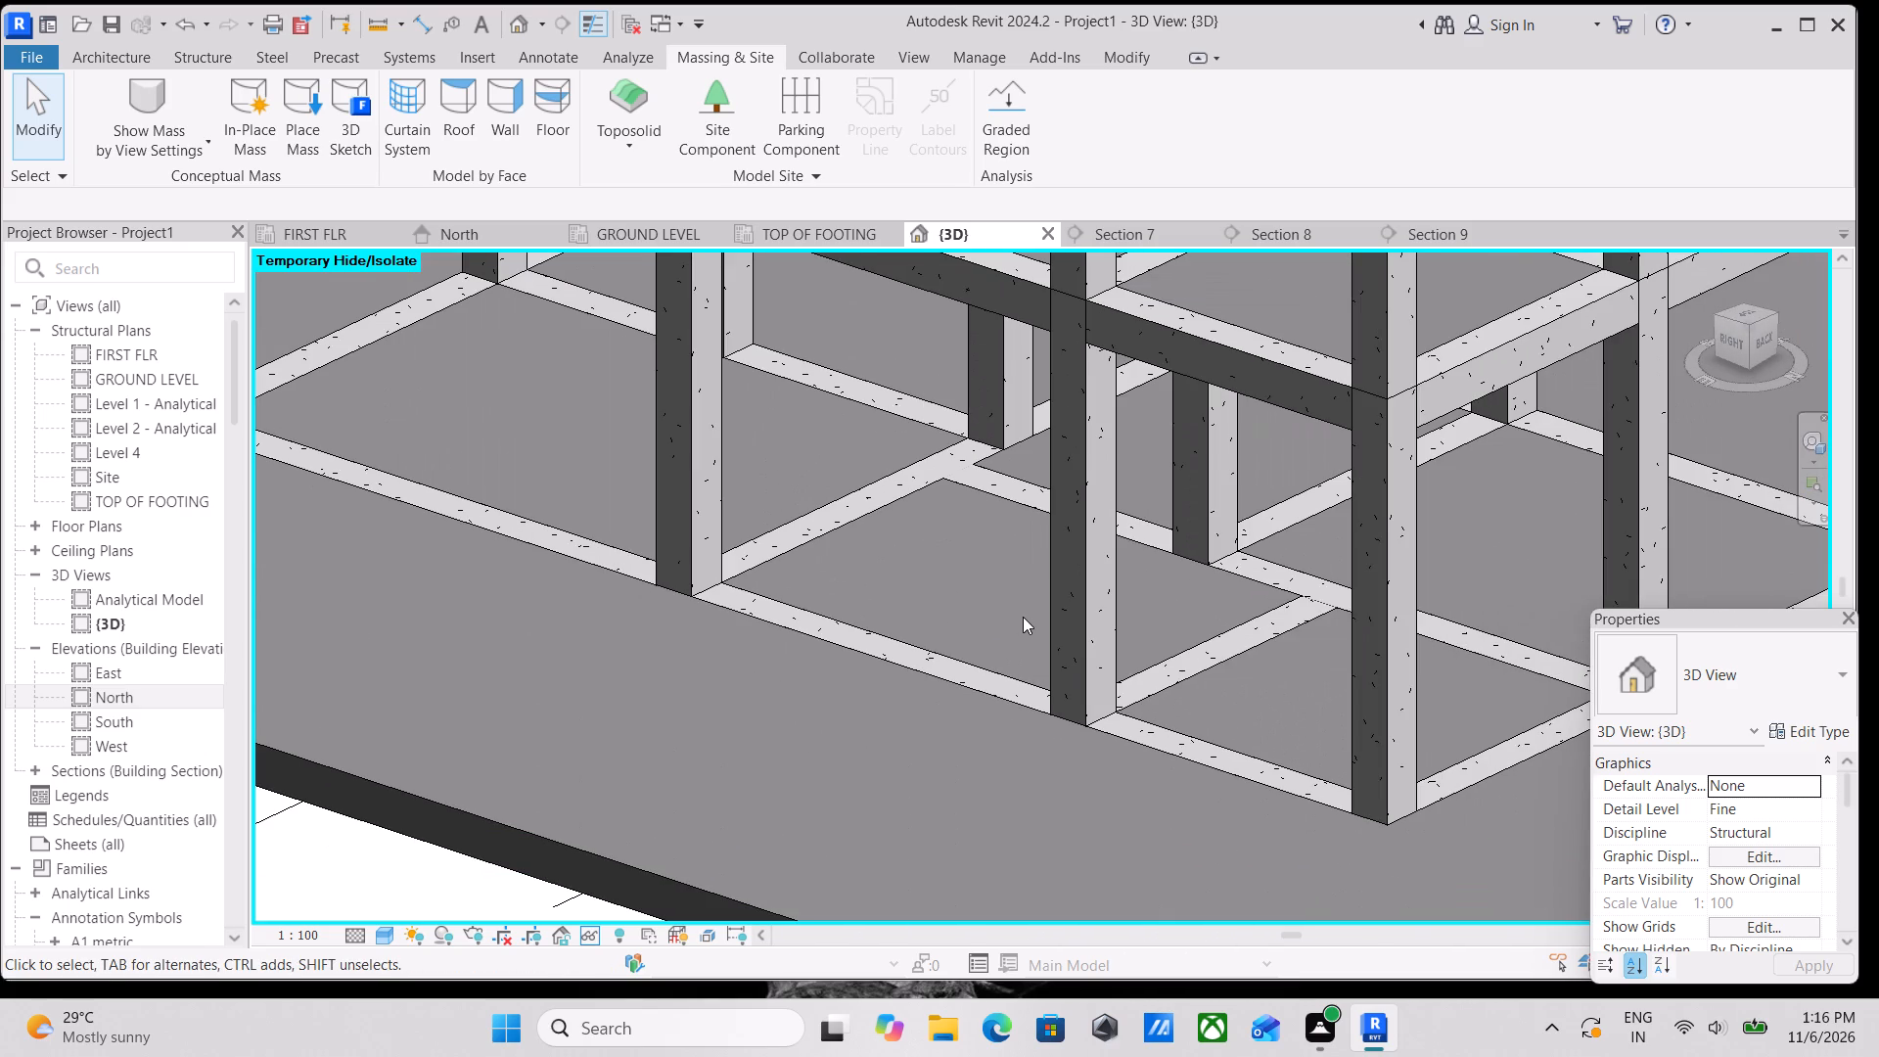
scroll(1023, 617, "down", 3)
scroll(1023, 617, "up", 9)
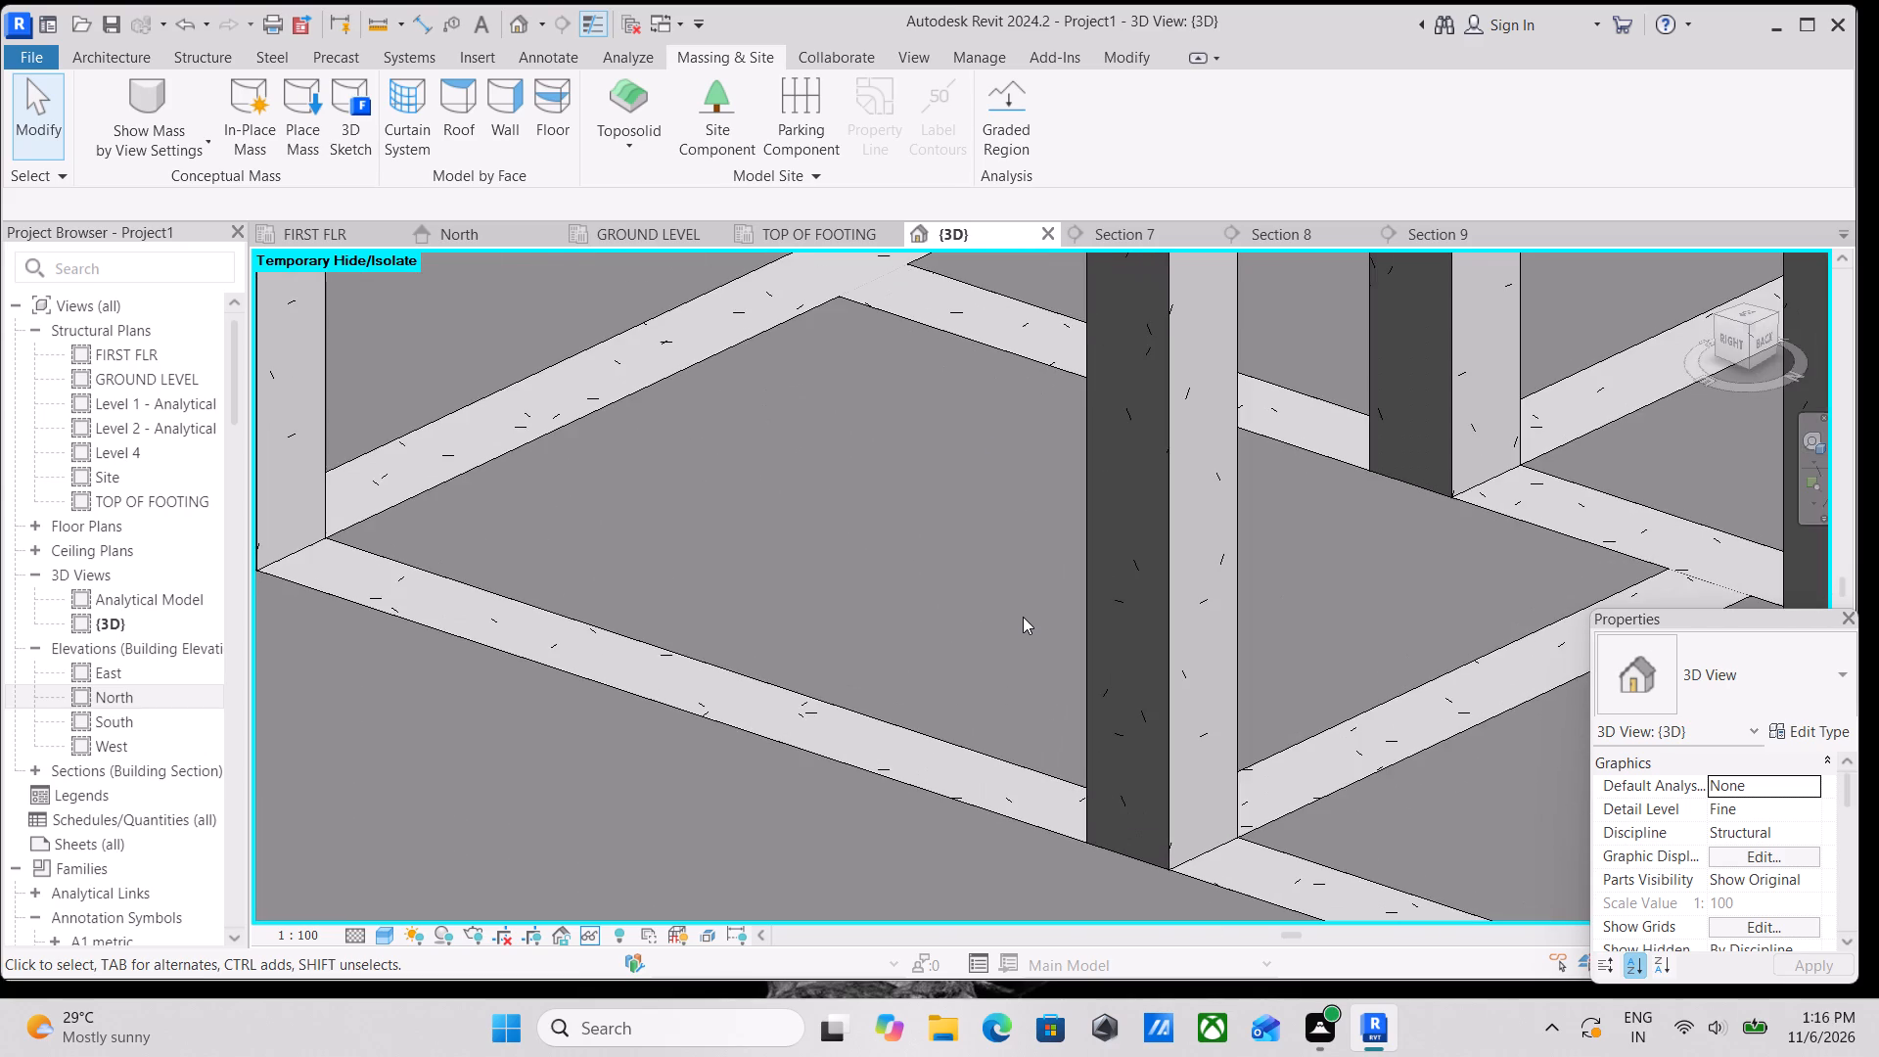
scroll(1023, 617, "down", 3)
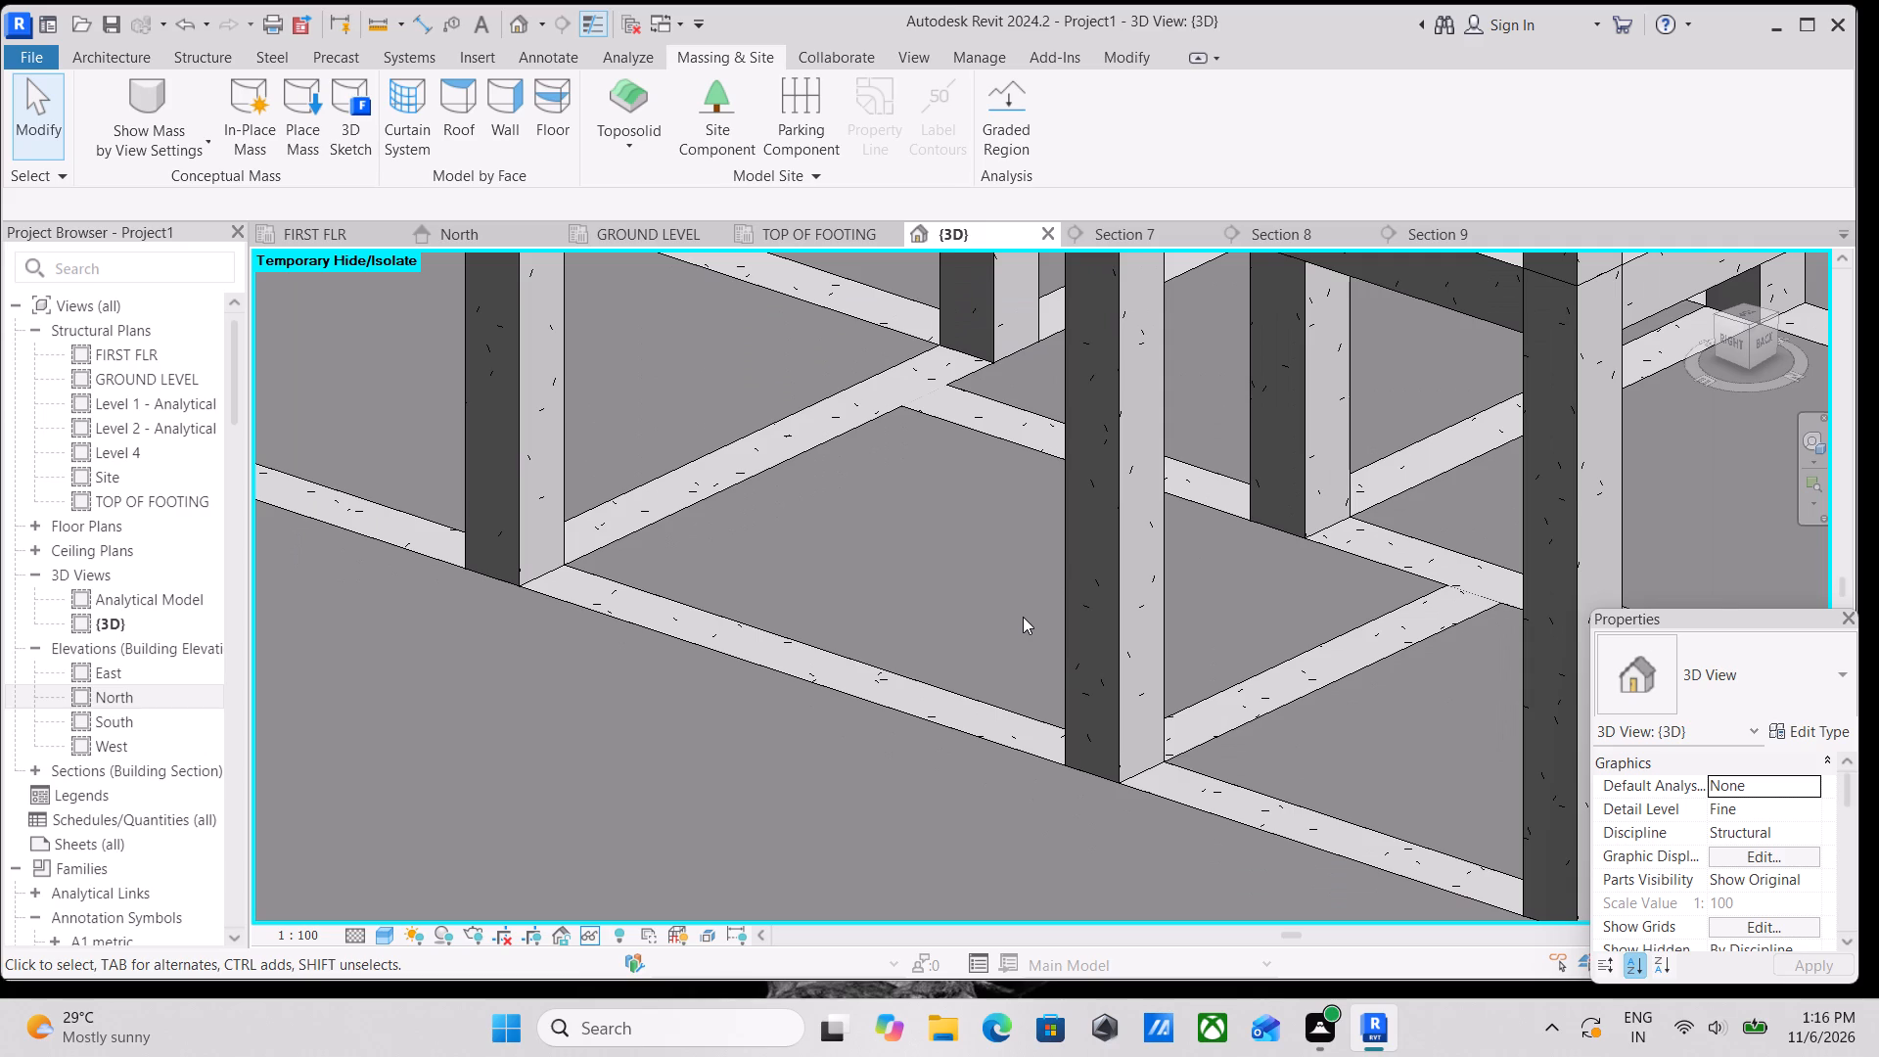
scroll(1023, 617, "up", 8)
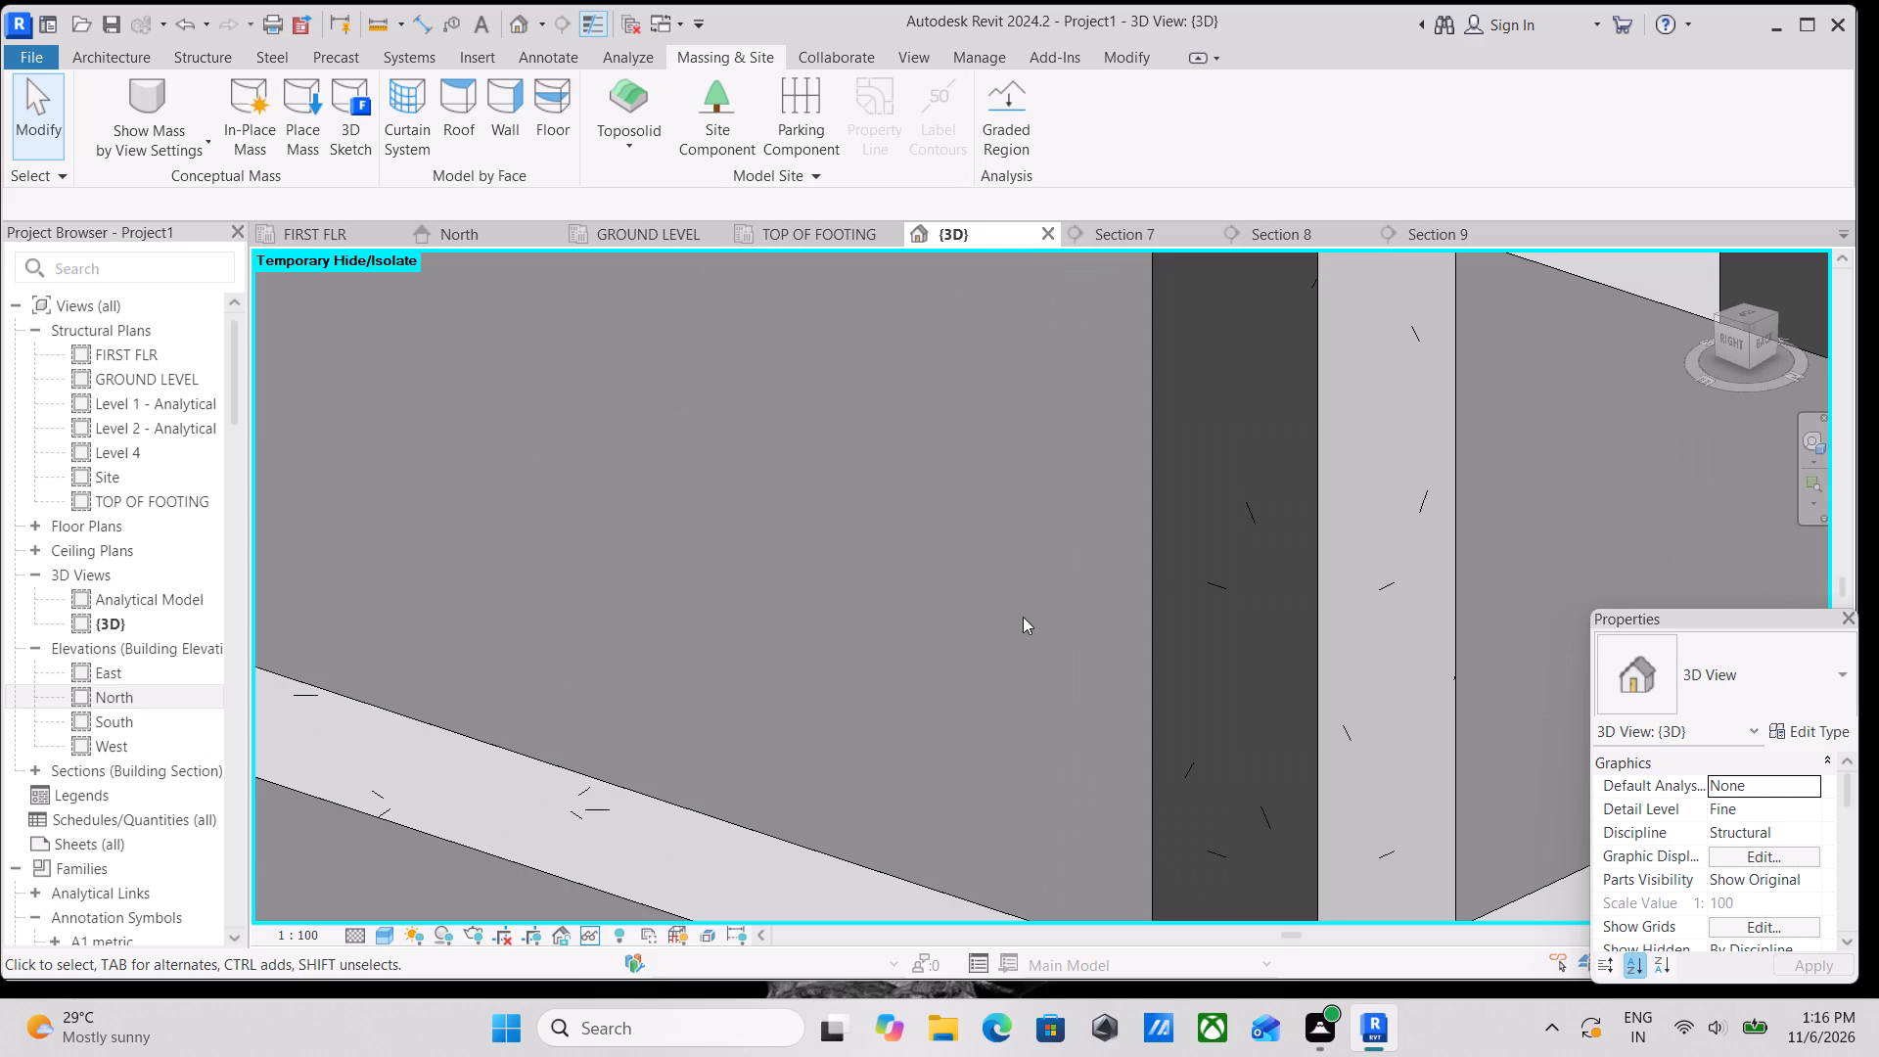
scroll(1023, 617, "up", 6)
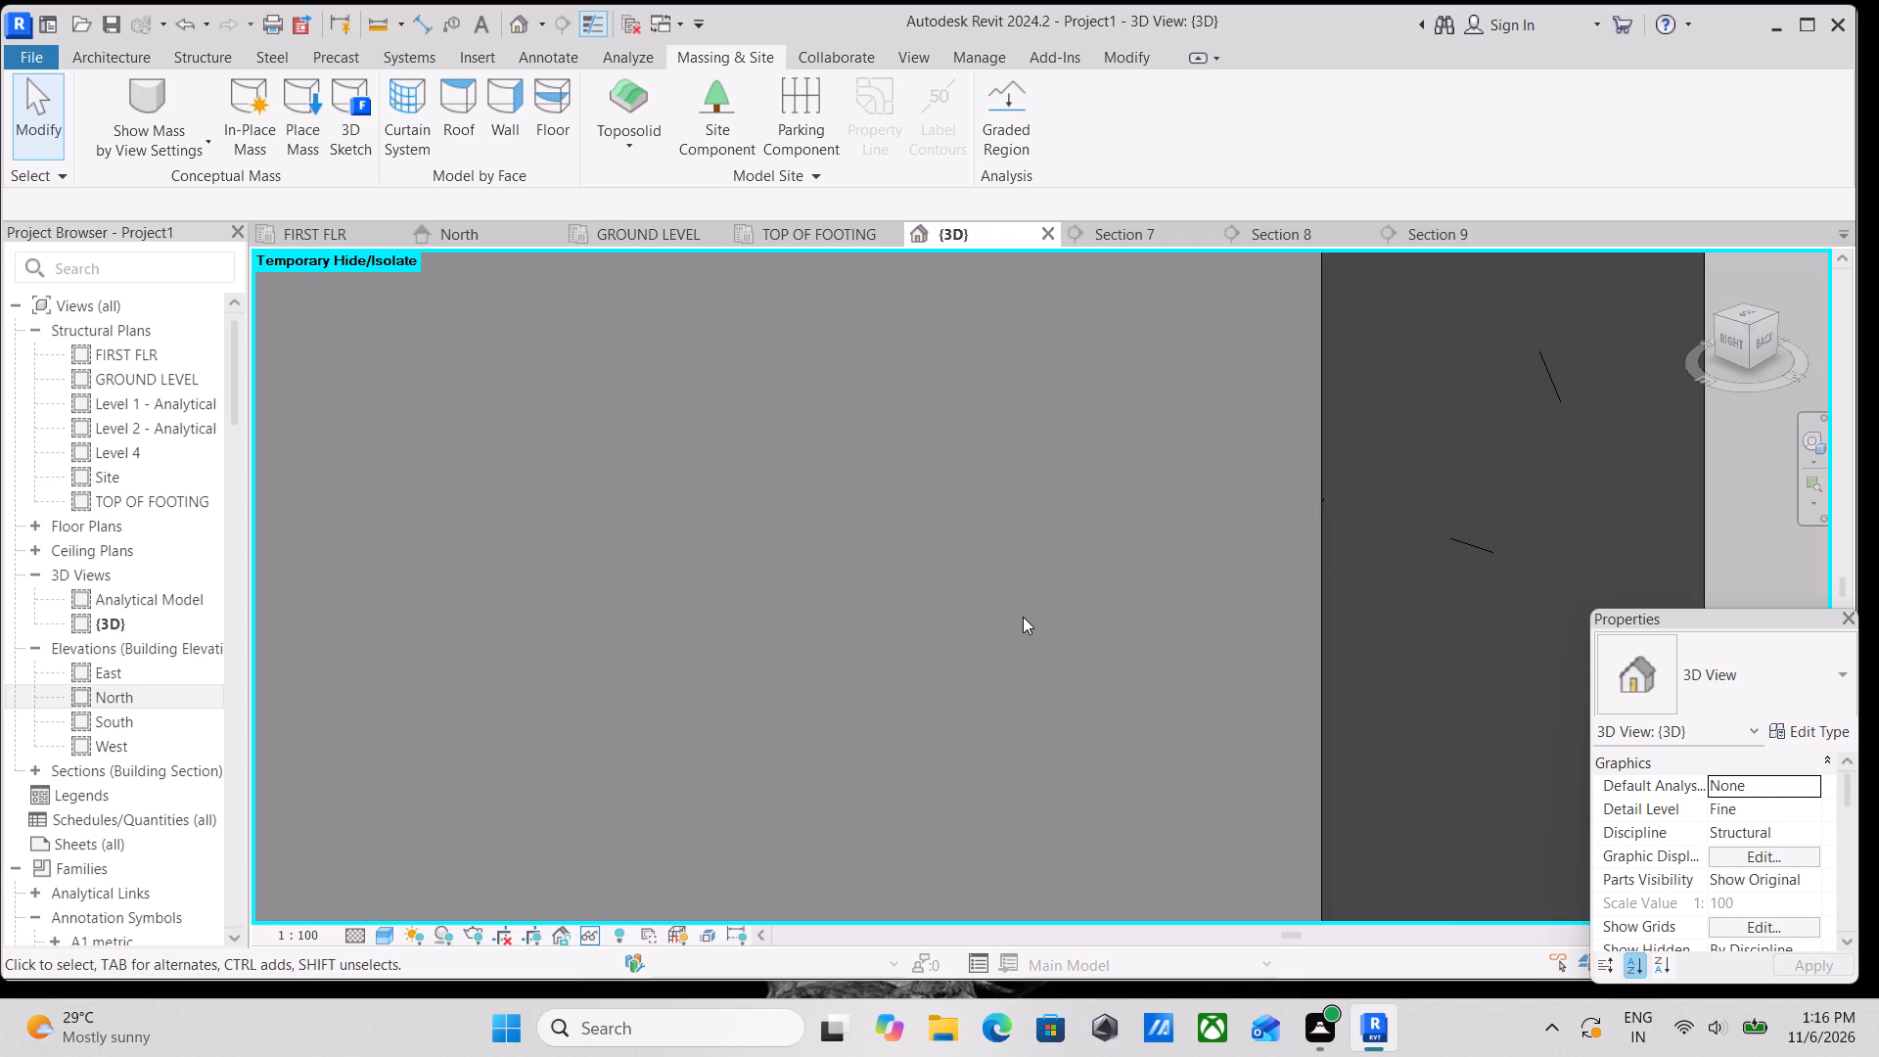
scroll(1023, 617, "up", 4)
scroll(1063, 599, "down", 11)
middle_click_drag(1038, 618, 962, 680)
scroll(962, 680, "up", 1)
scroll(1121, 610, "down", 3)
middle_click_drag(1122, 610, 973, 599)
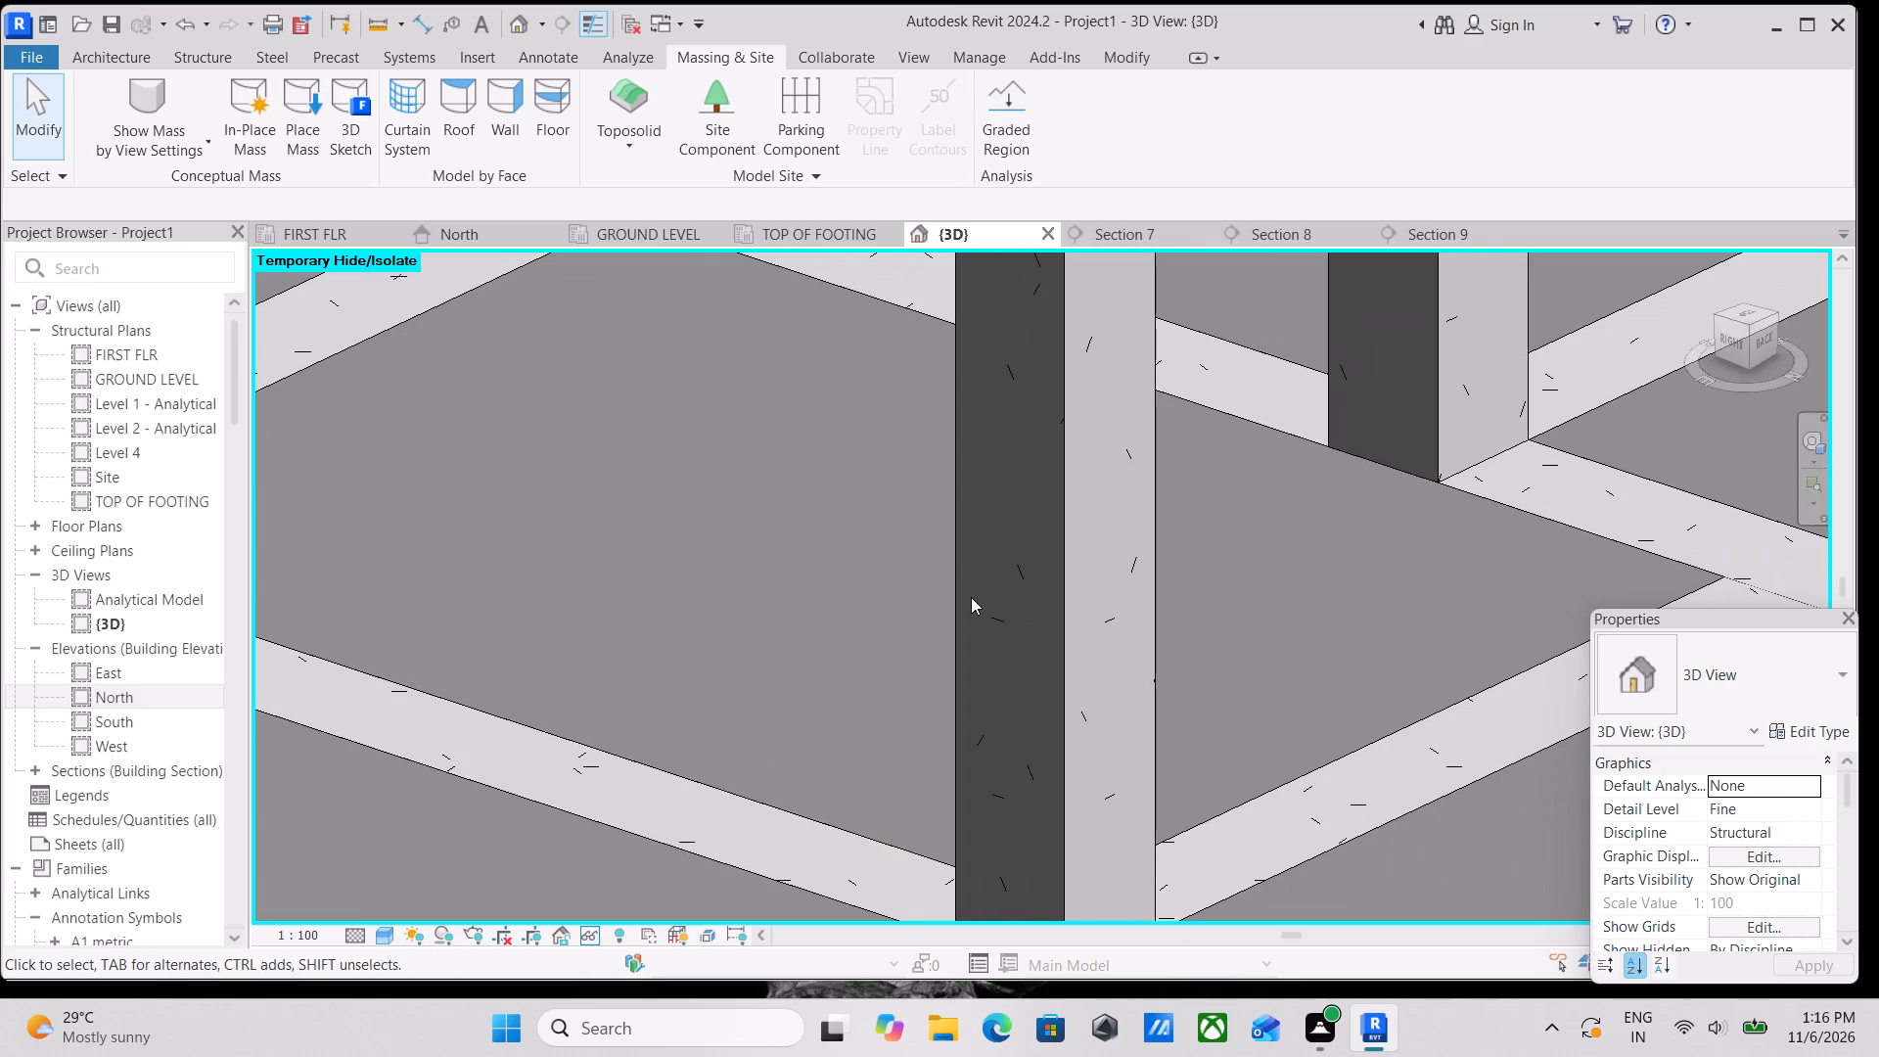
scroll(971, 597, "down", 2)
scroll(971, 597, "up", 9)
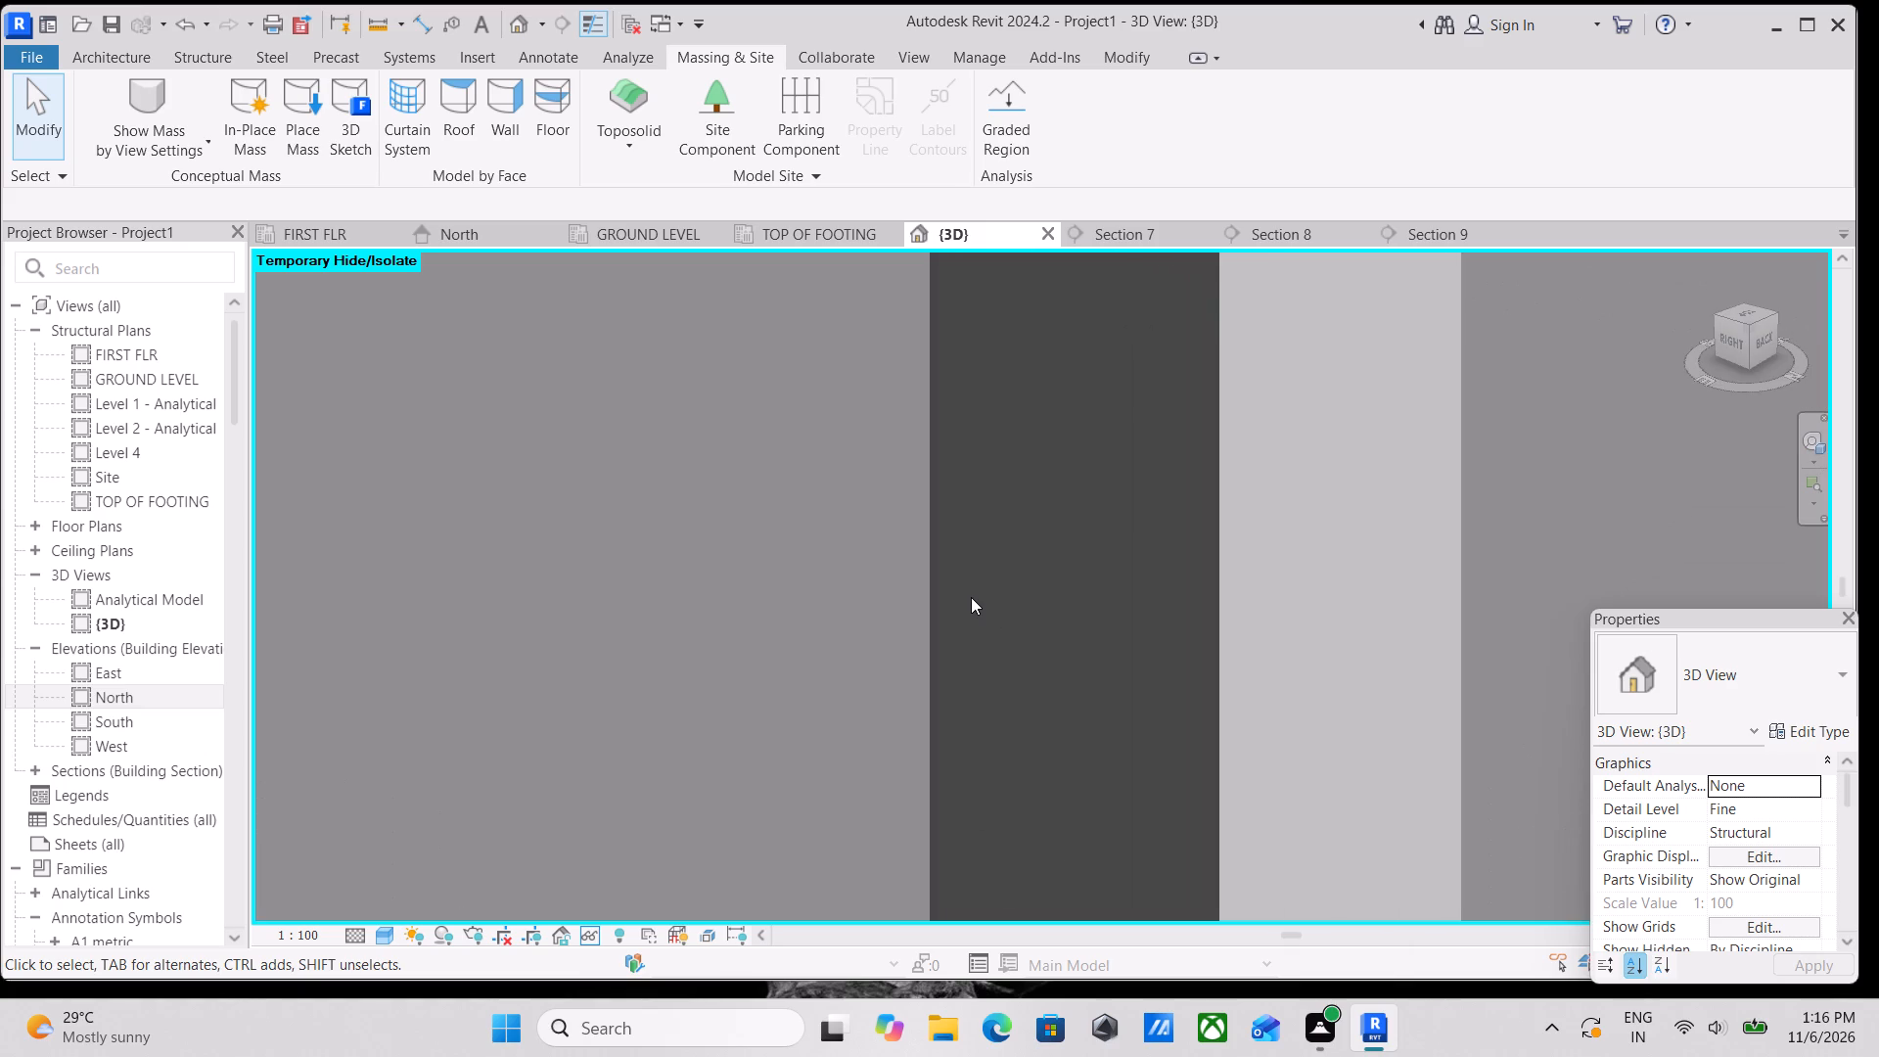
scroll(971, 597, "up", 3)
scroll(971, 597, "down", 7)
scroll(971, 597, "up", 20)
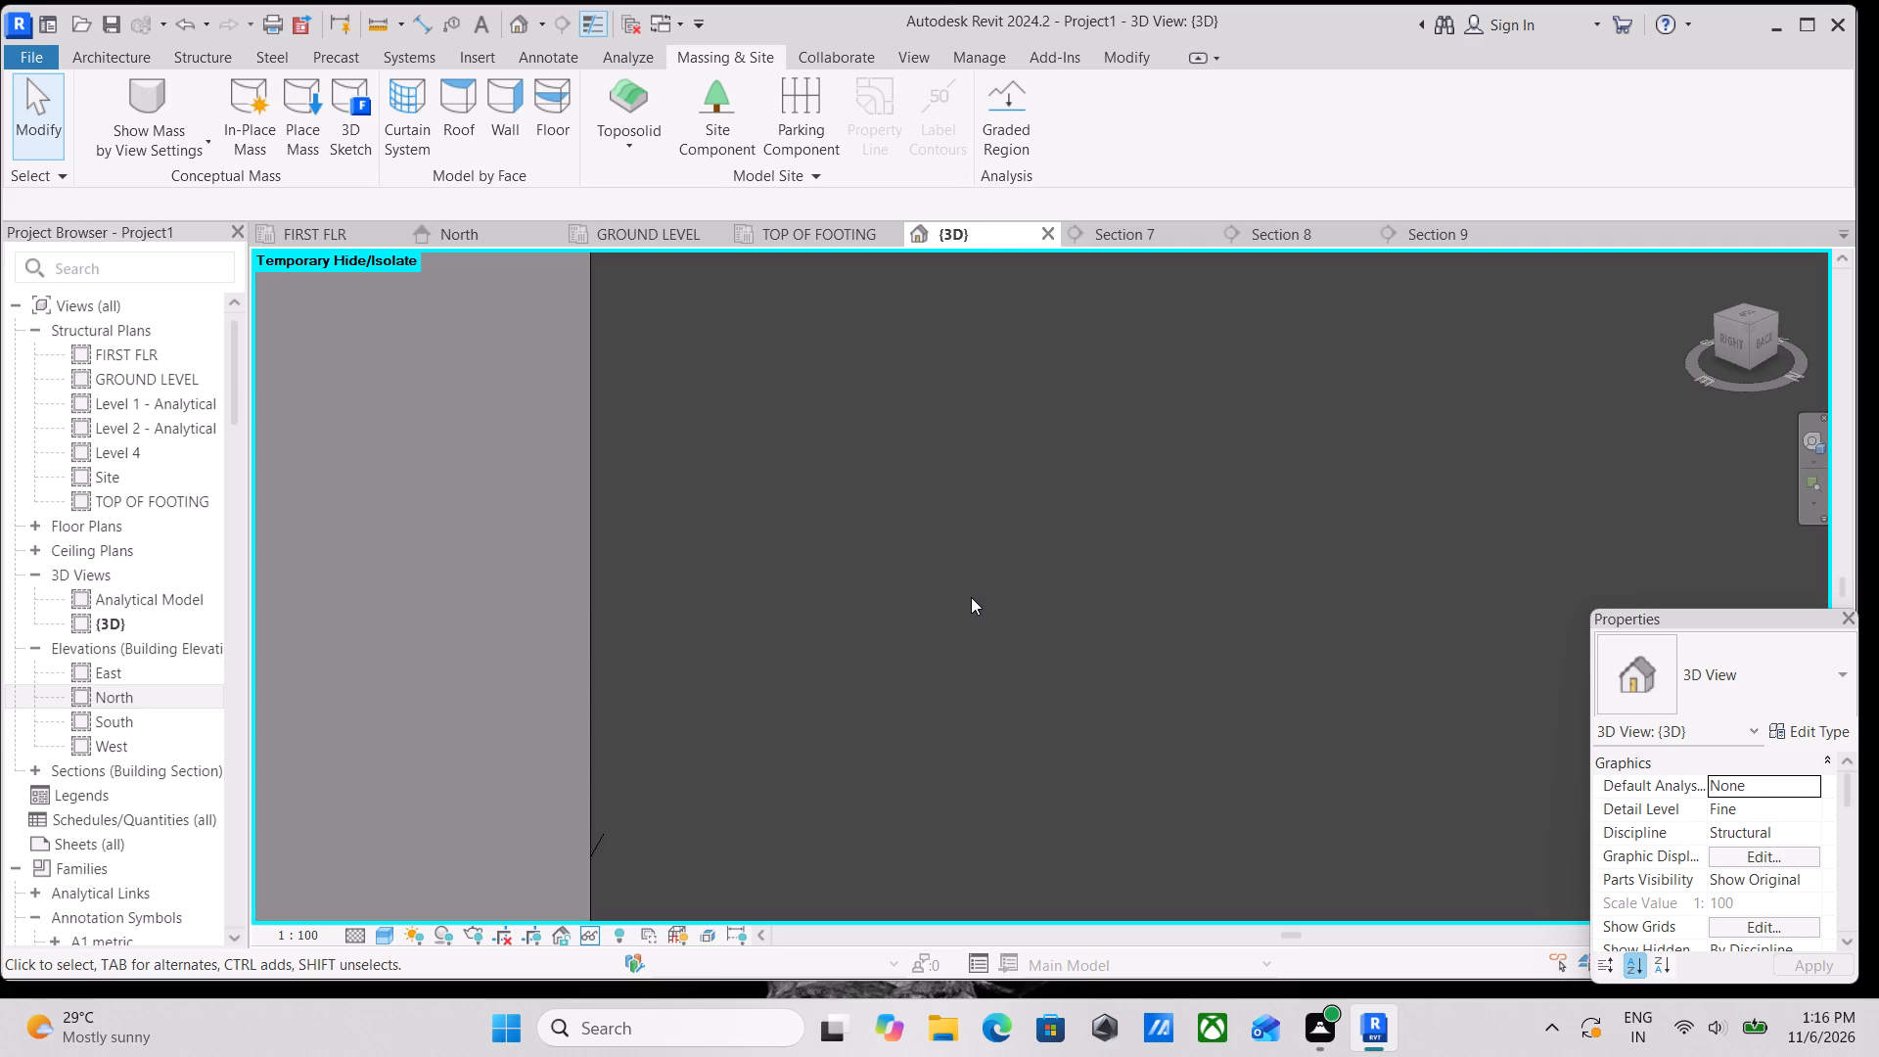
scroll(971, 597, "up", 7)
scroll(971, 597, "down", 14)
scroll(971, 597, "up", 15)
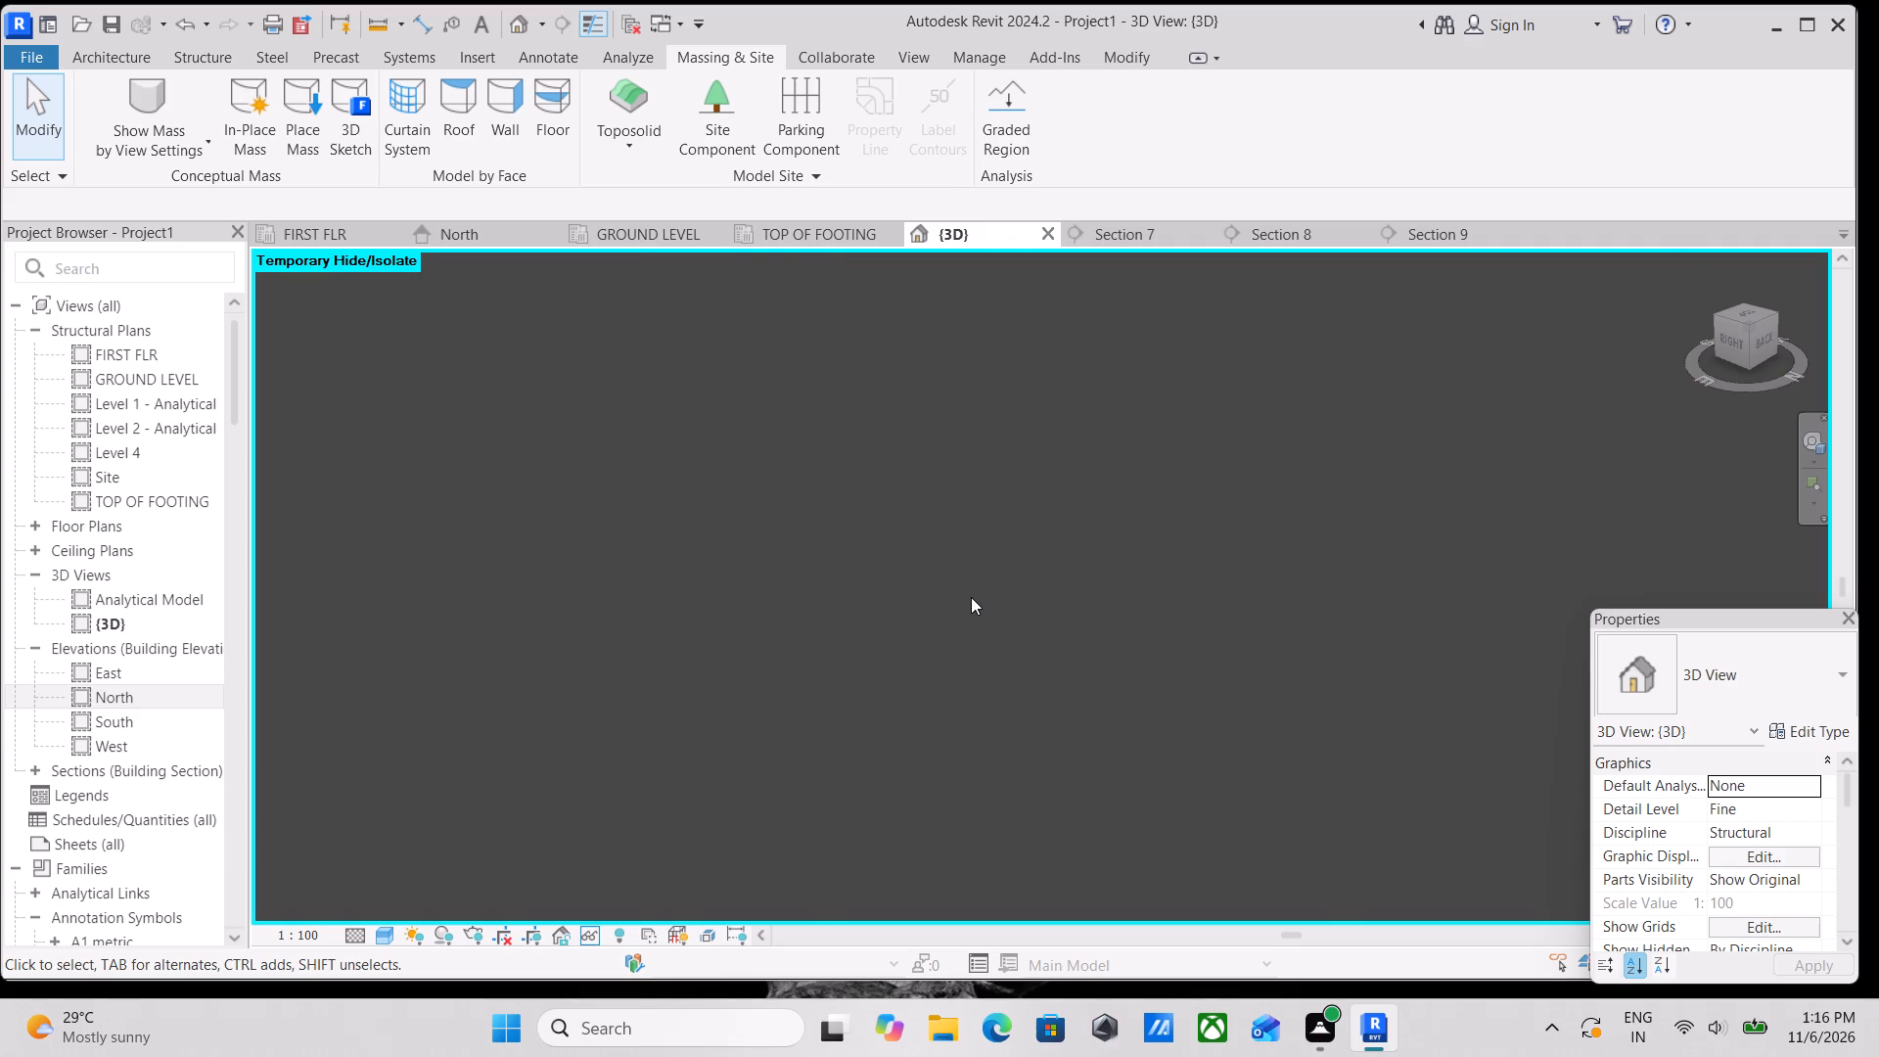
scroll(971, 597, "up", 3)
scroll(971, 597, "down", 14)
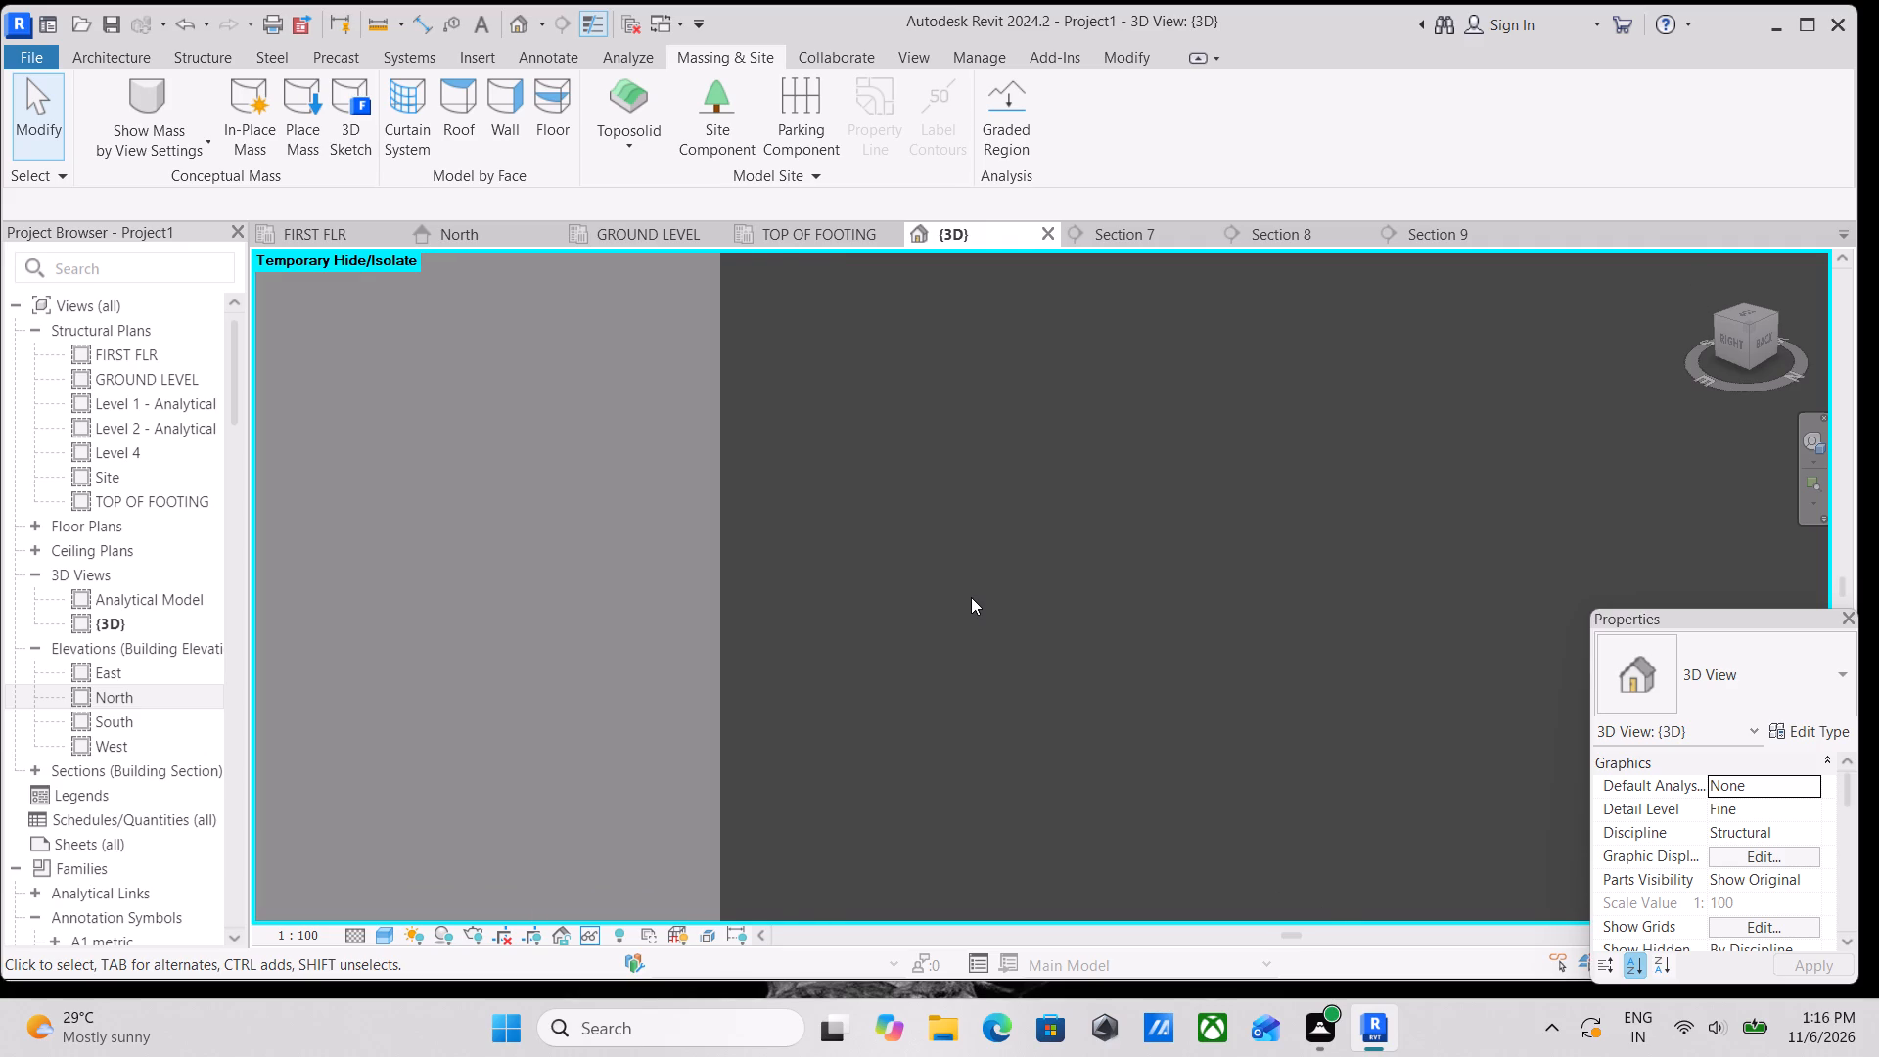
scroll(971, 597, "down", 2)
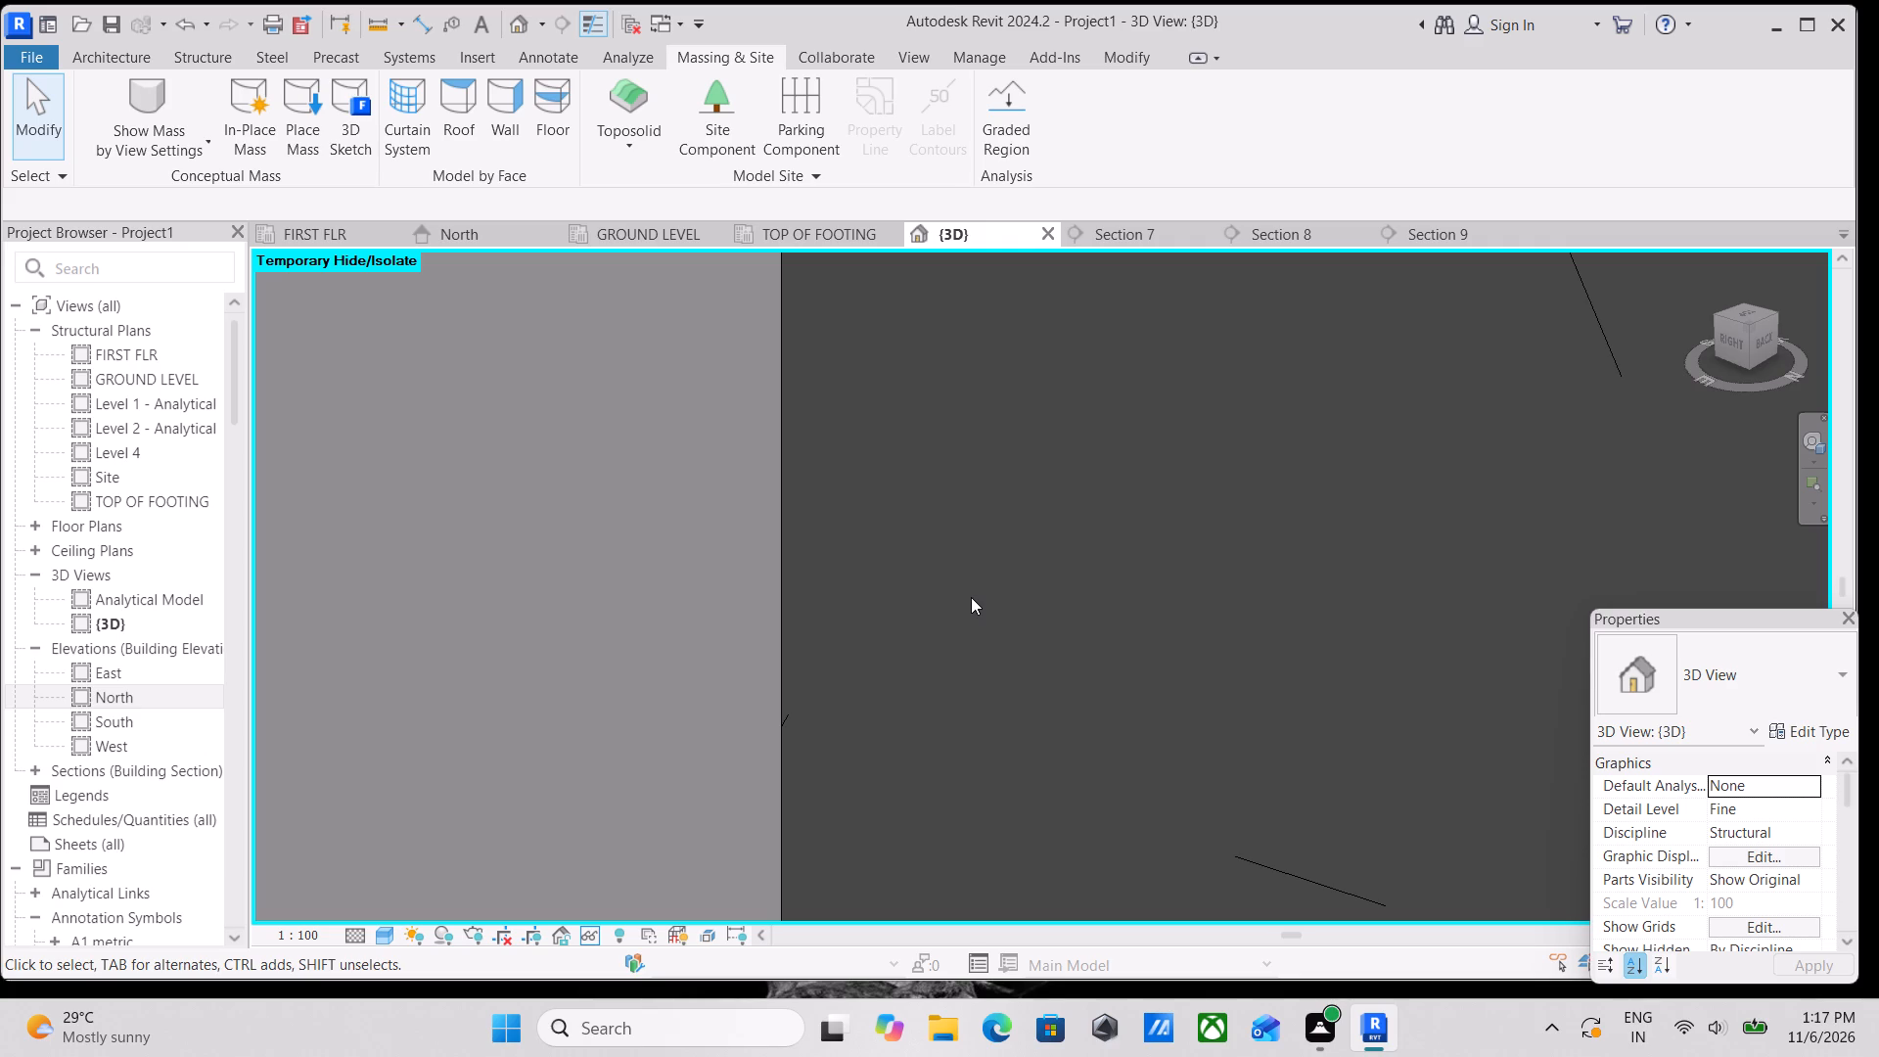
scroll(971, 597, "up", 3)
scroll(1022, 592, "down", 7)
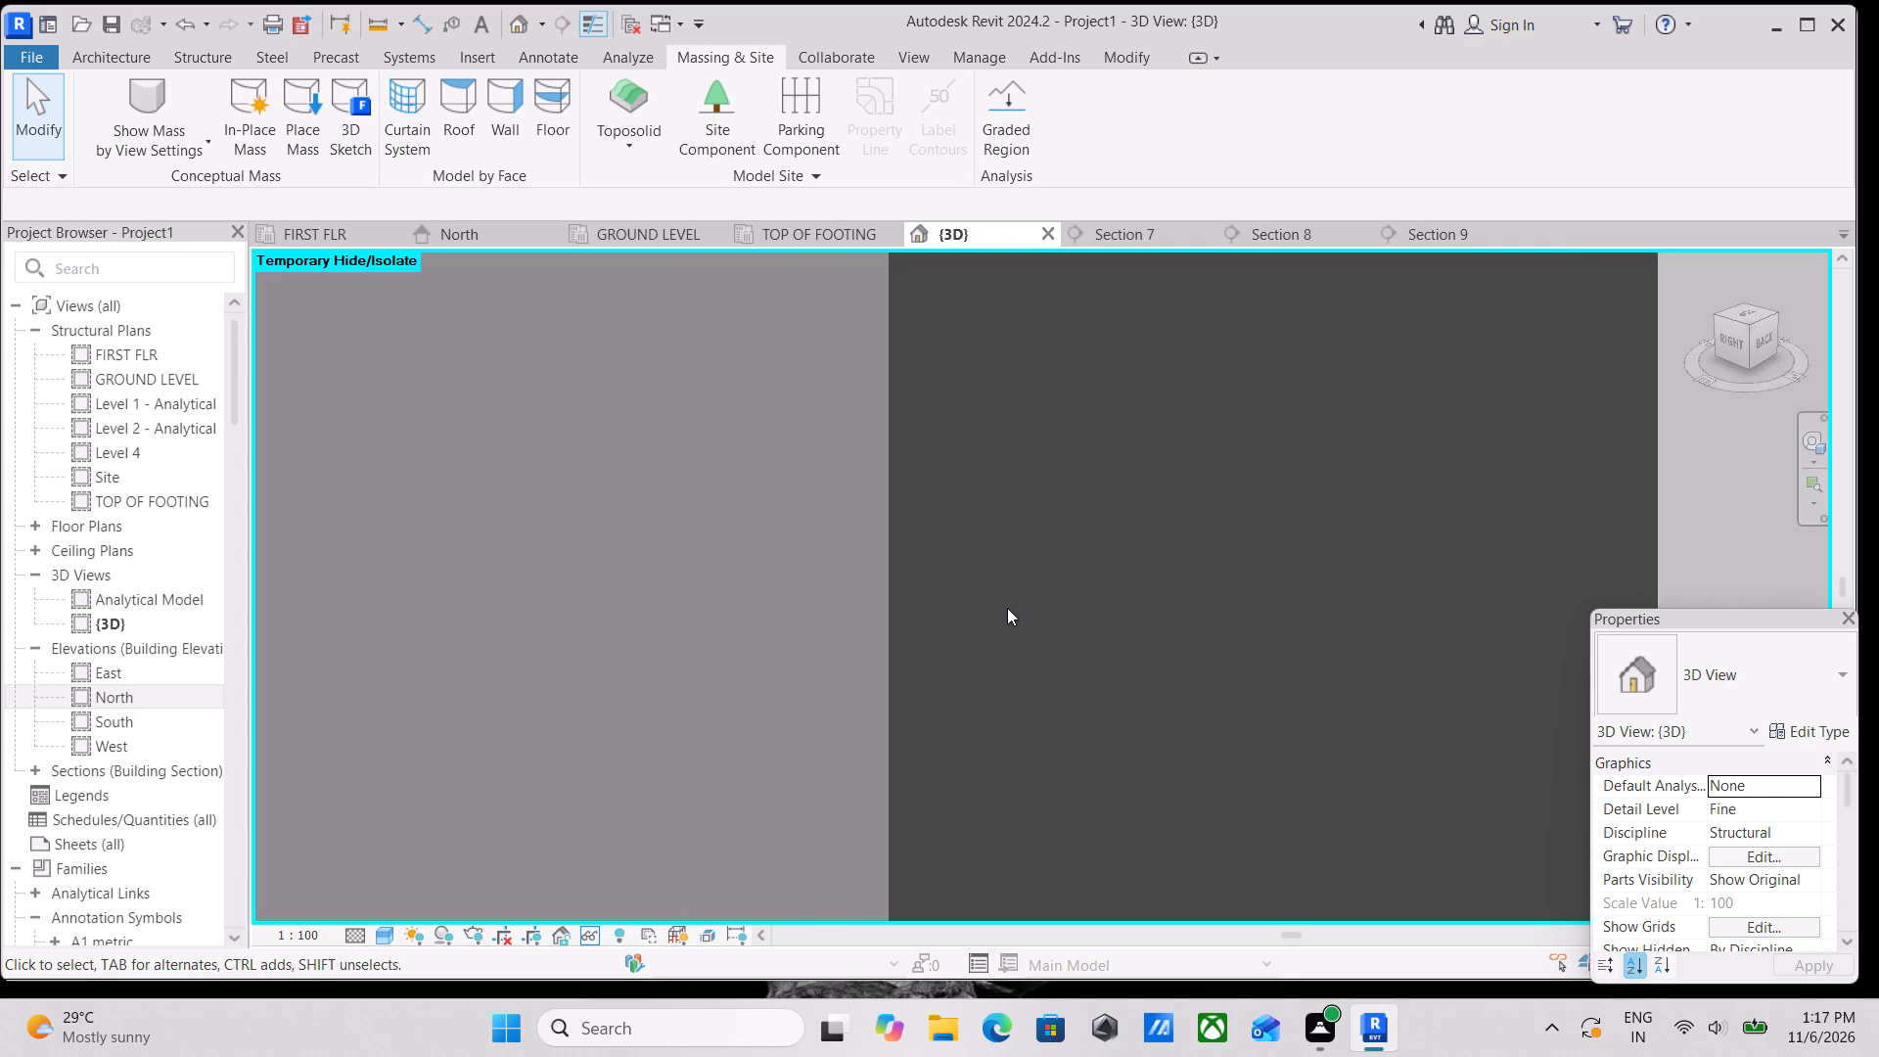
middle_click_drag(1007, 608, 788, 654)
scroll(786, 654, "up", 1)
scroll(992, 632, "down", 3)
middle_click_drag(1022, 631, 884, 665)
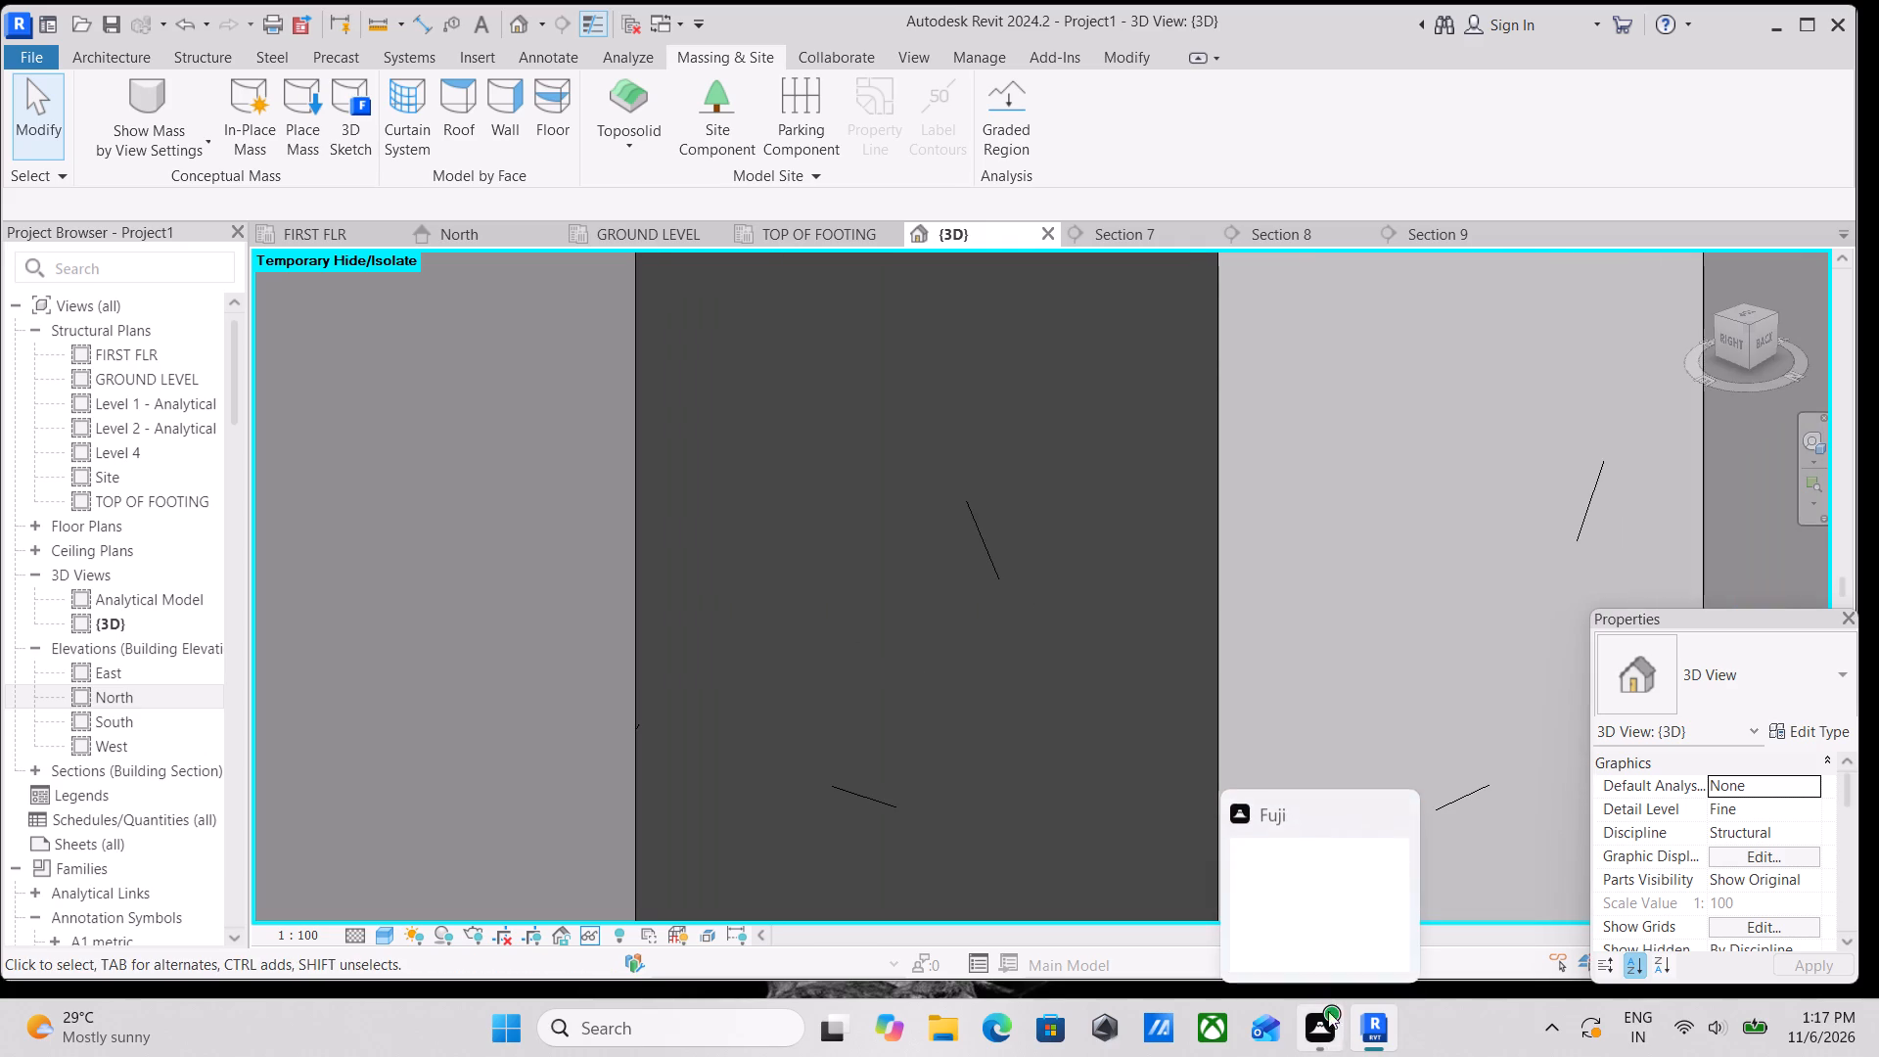
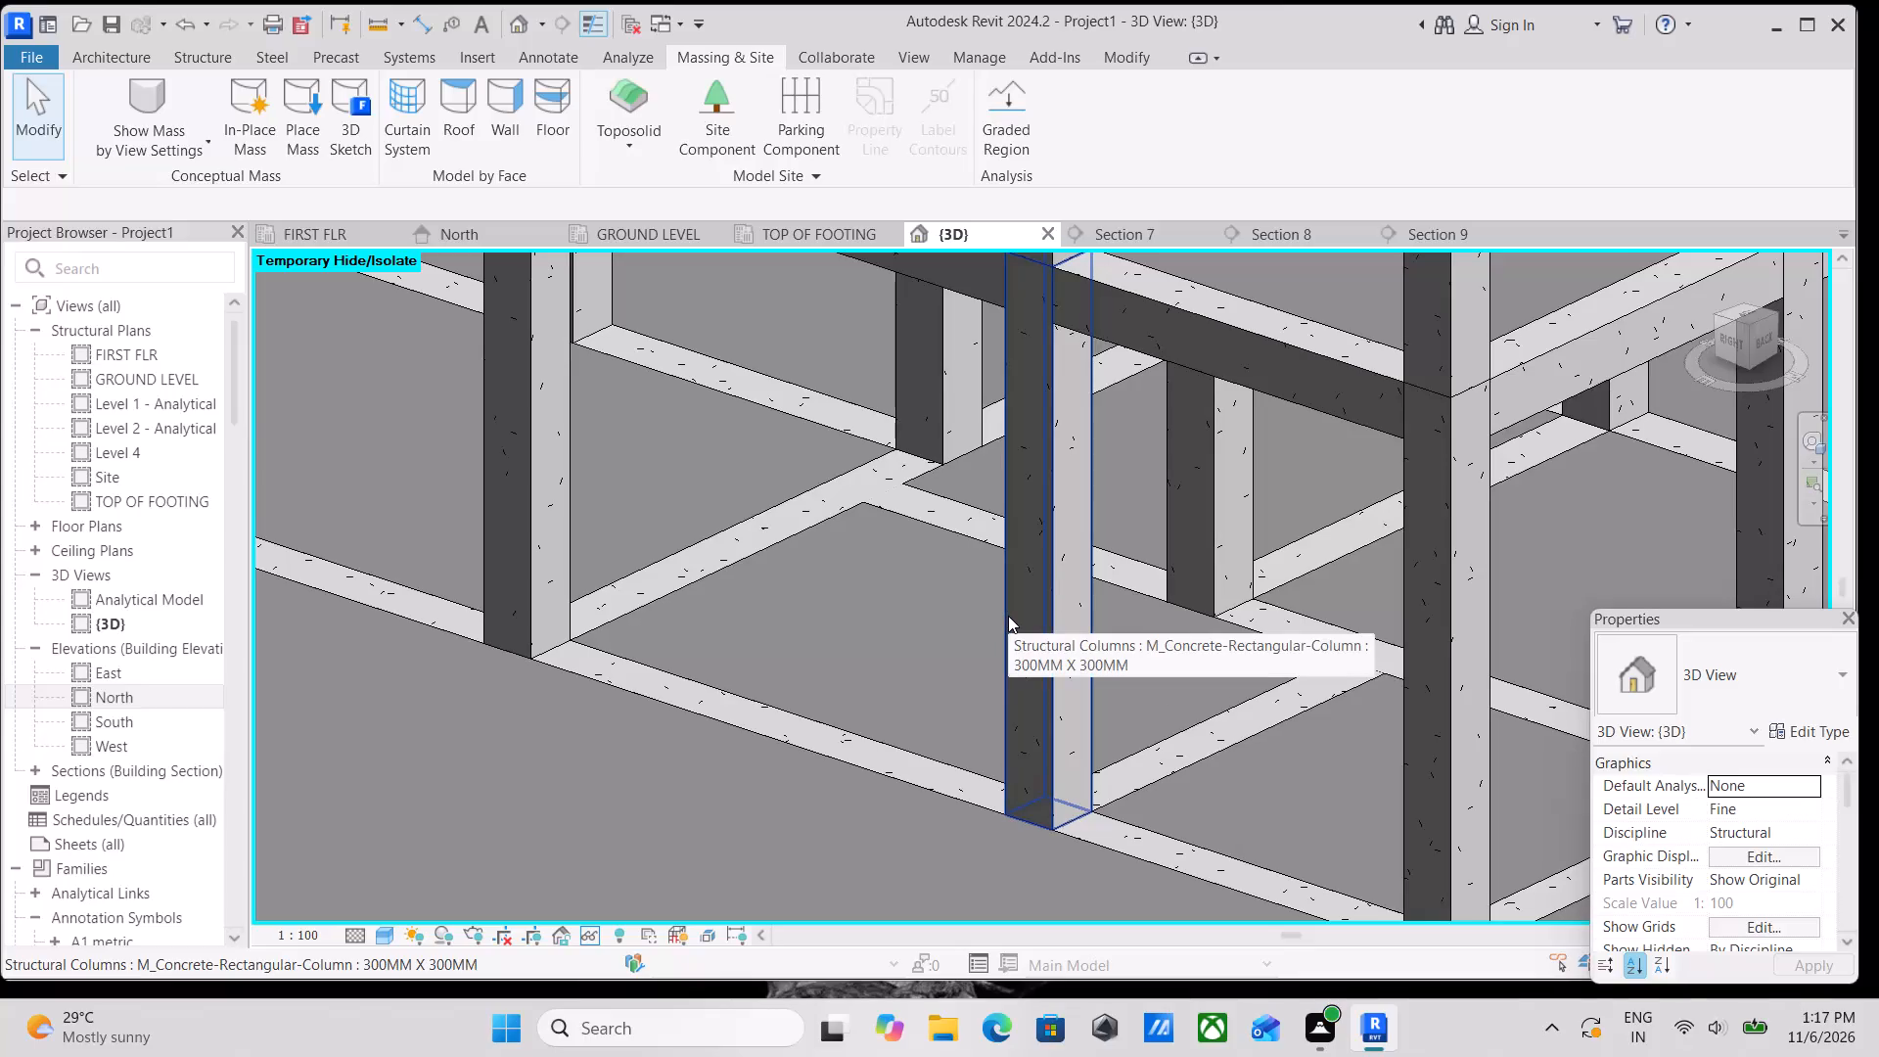
Examine the ground-level beams and 300 mm x 300 mm column bases along the frame's right side towards the right-back corner in 3D.
scroll(1008, 616, "down", 3)
scroll(1008, 616, "up", 1)
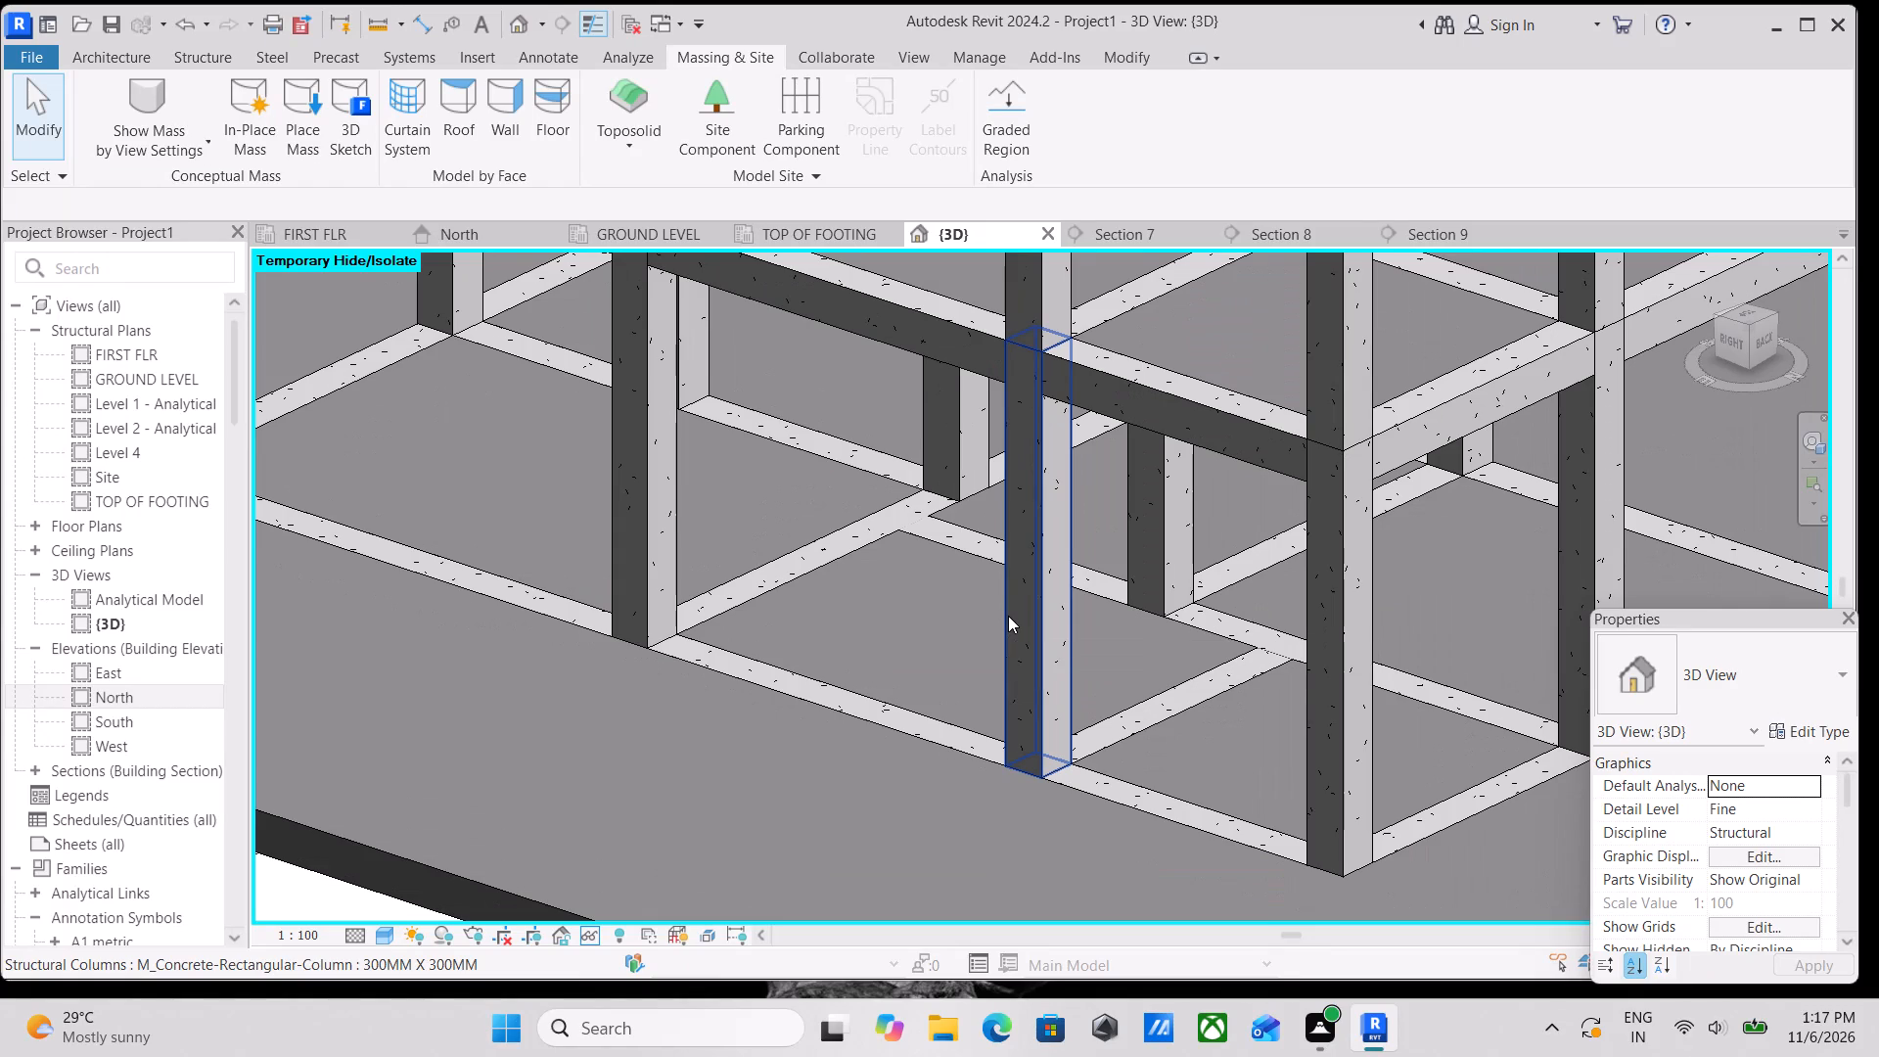
scroll(1008, 616, "up", 2)
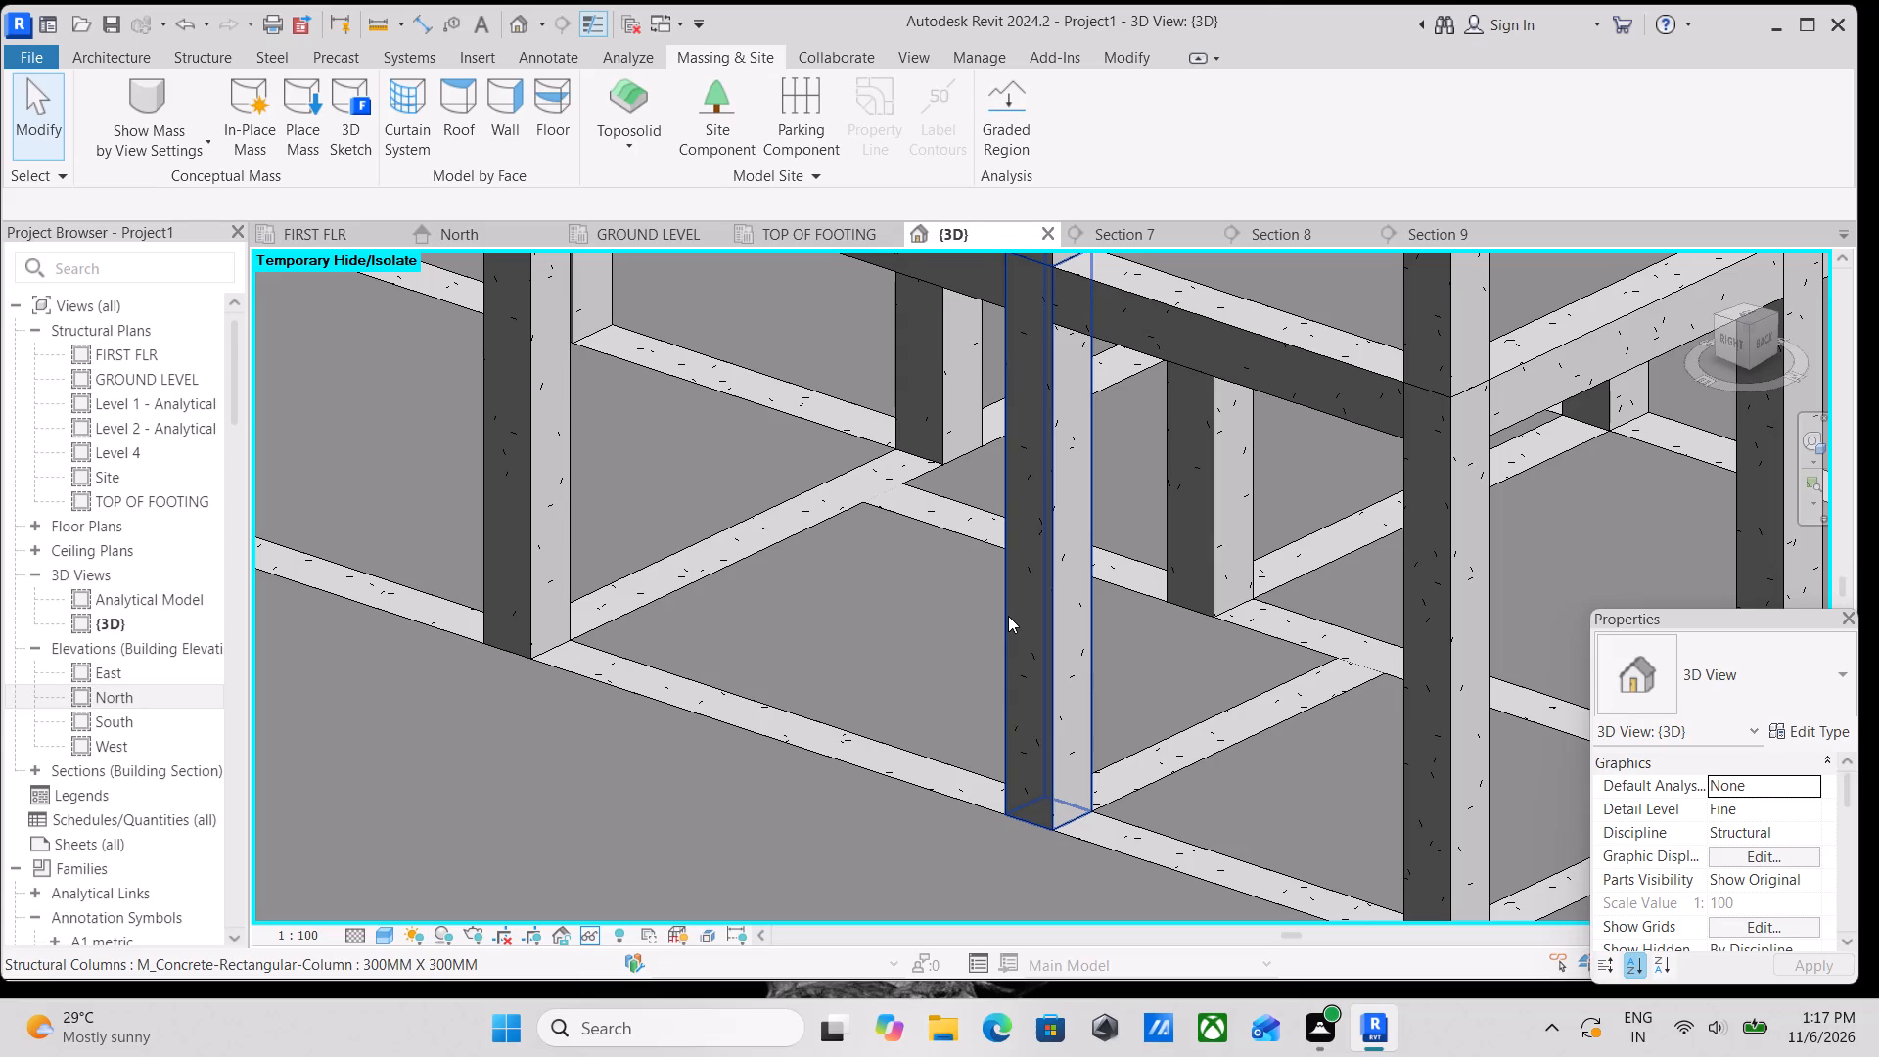
scroll(1004, 616, "up", 3)
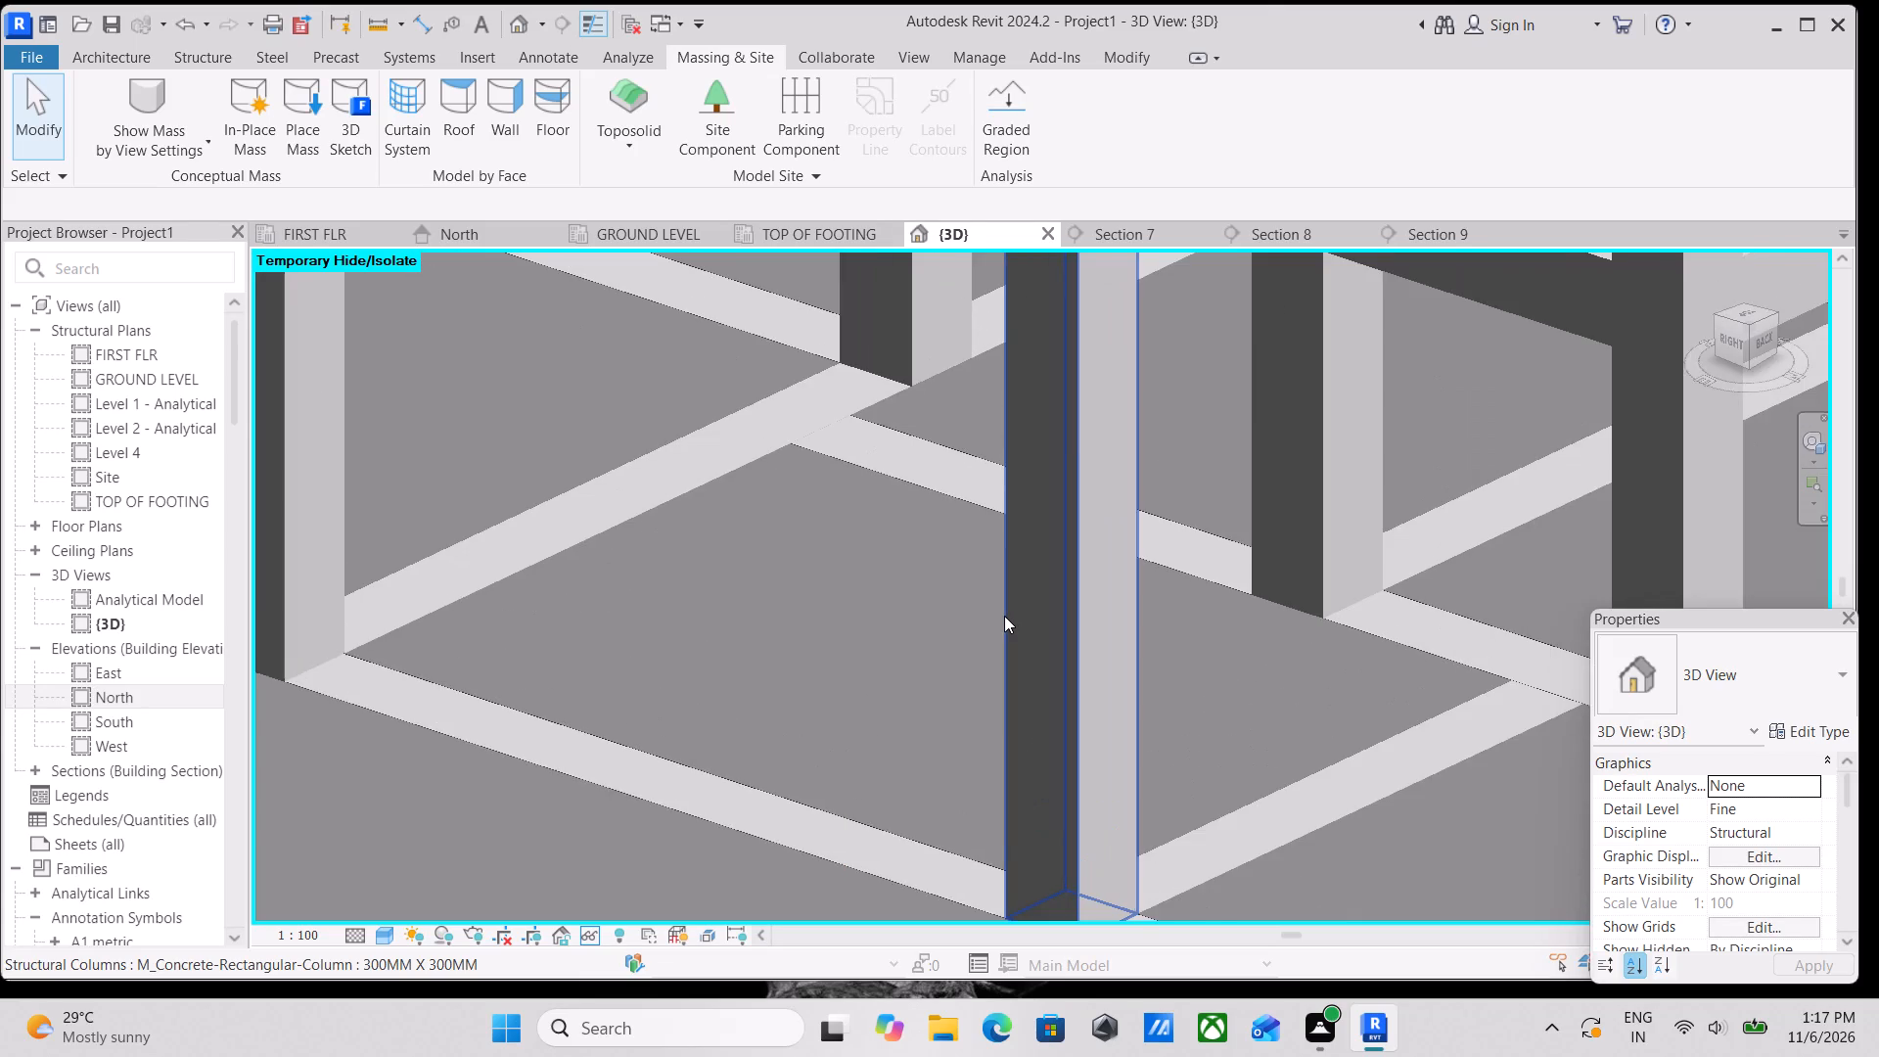
scroll(1002, 617, "up", 3)
scroll(858, 616, "down", 2)
middle_click_drag(858, 616, 861, 684)
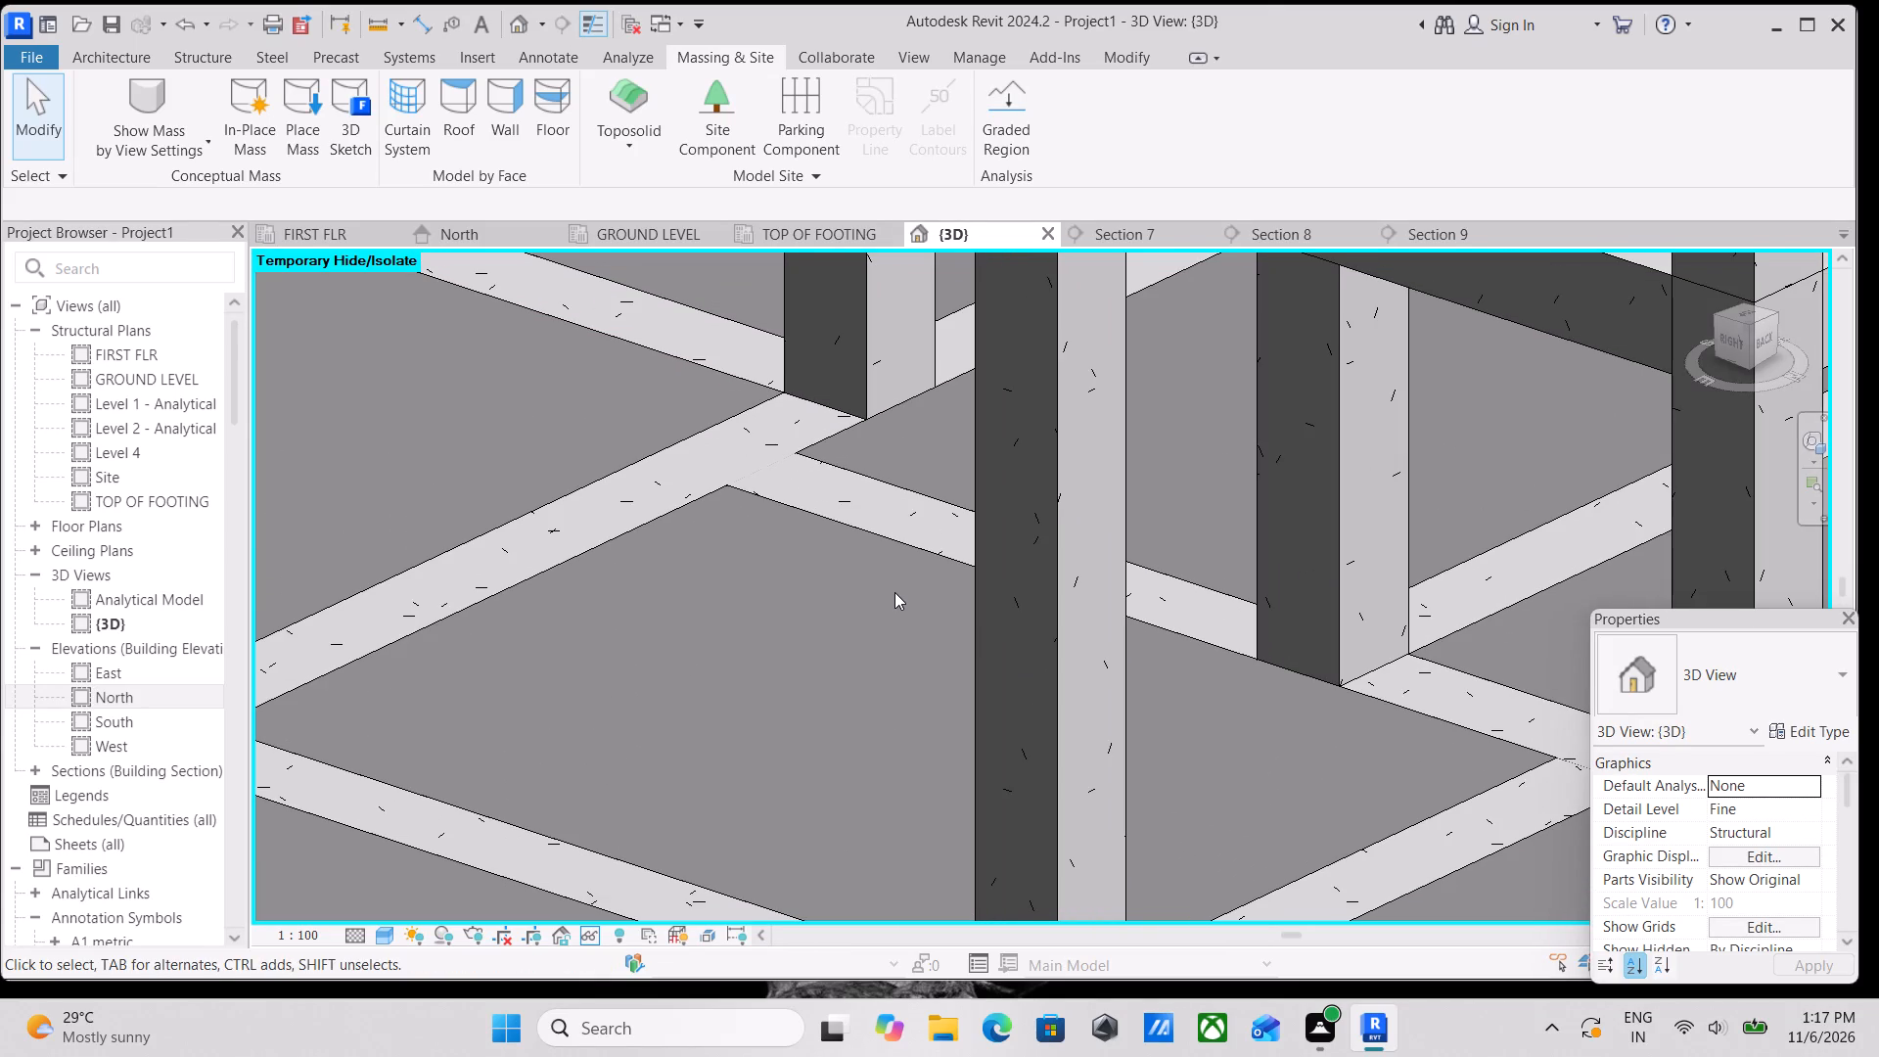
scroll(894, 592, "down", 3)
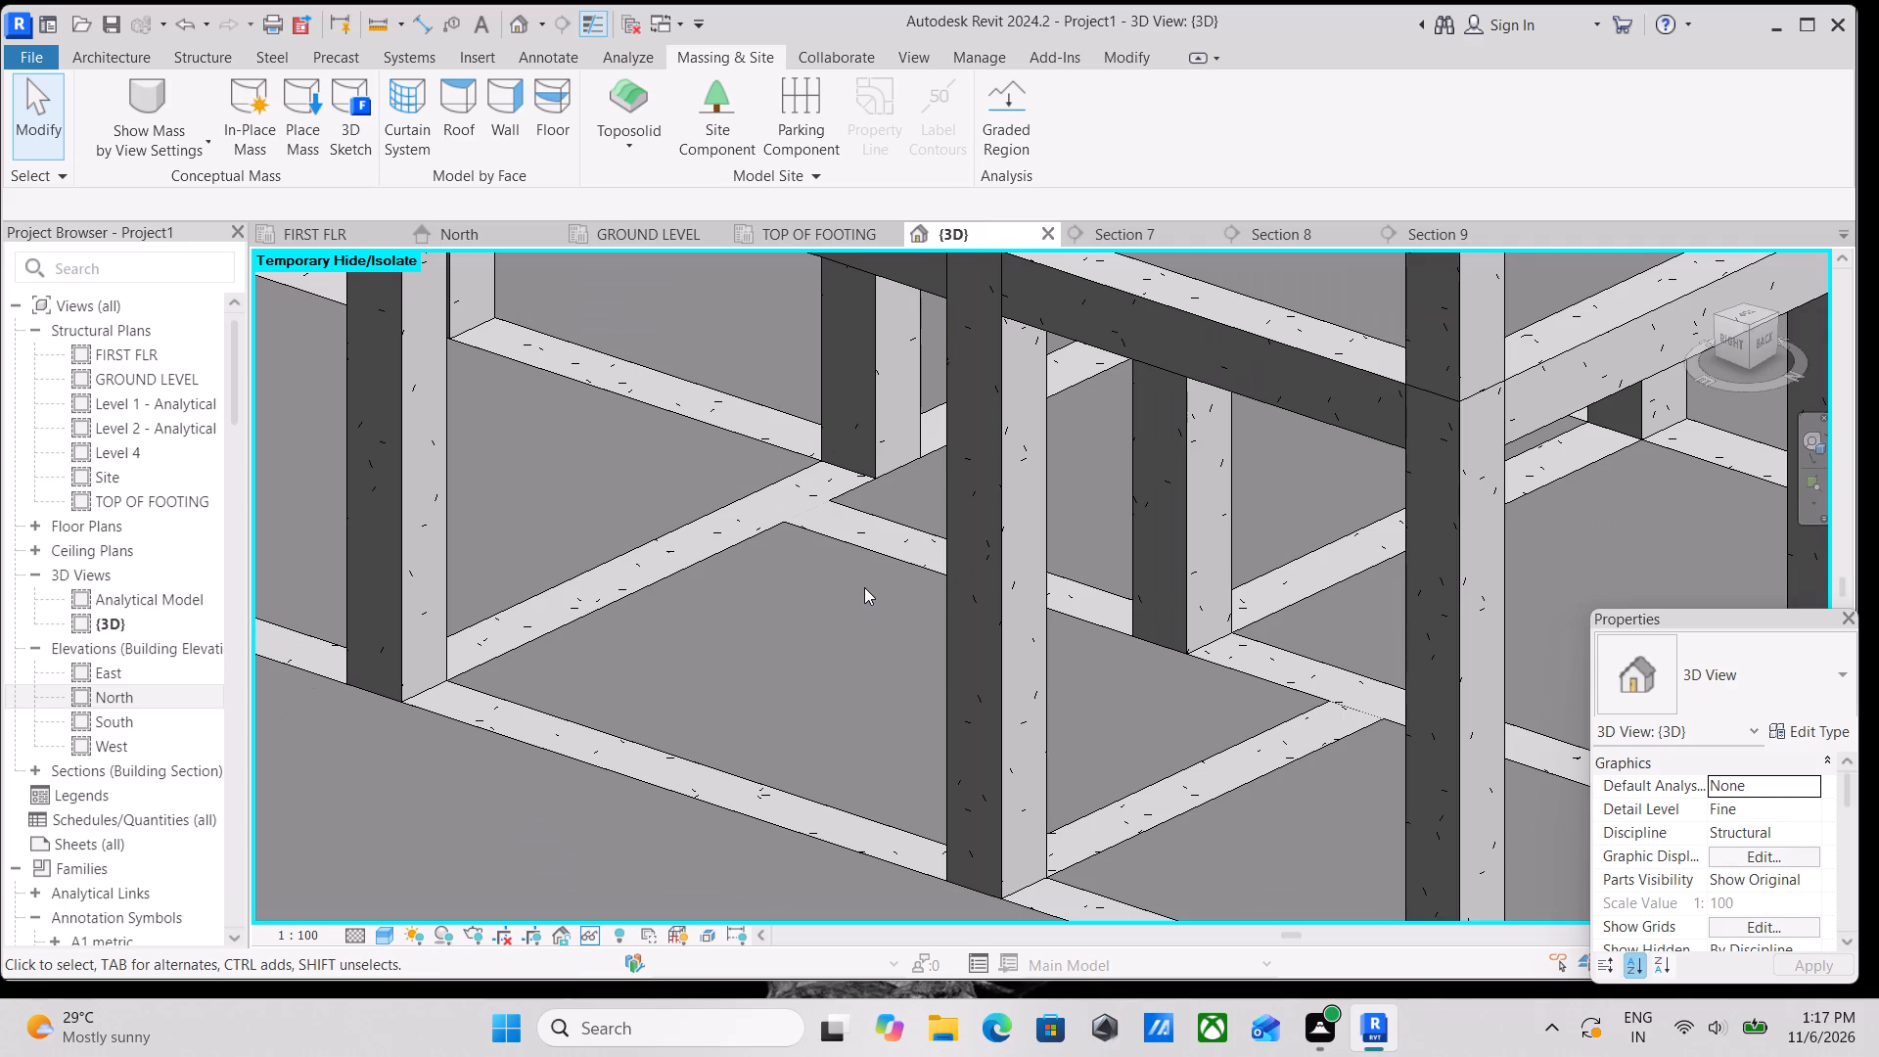
scroll(864, 587, "down", 2)
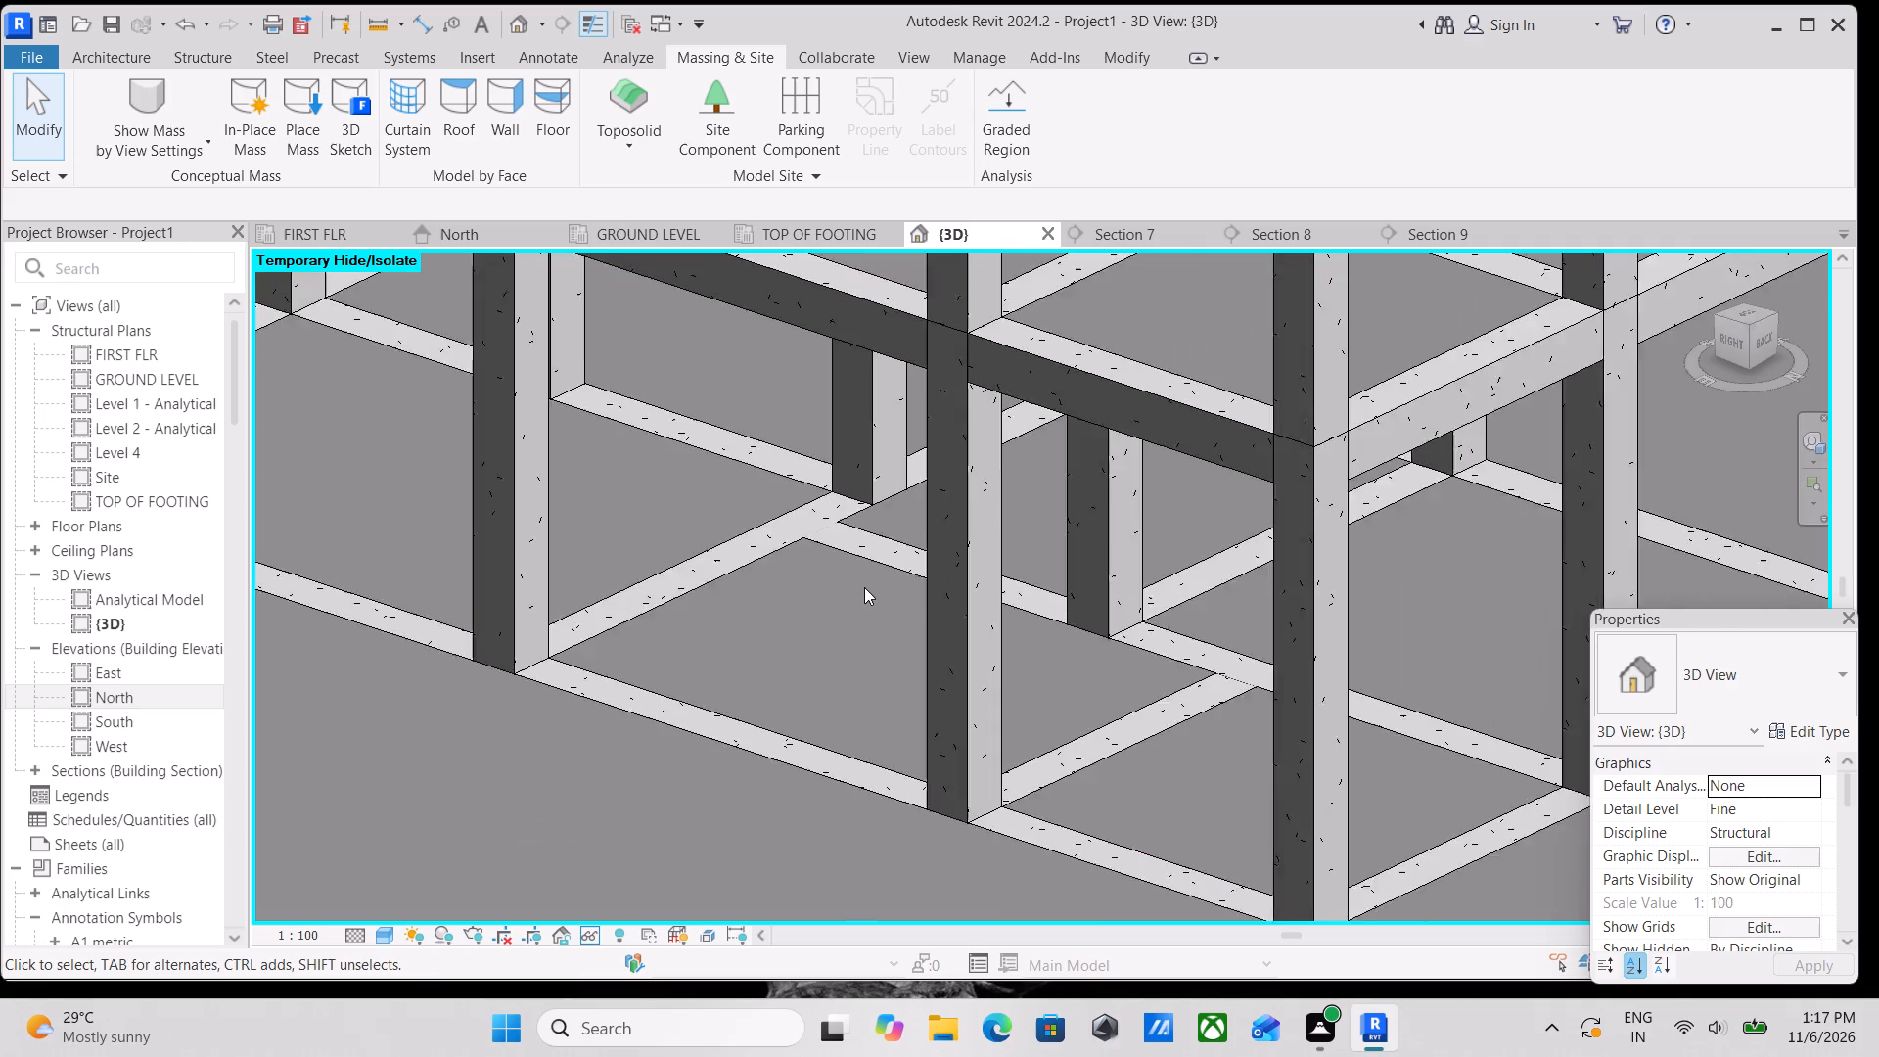
scroll(864, 587, "up", 3)
scroll(1150, 598, "up", 2)
middle_click_drag(1154, 608, 692, 589)
scroll(849, 517, "down", 3)
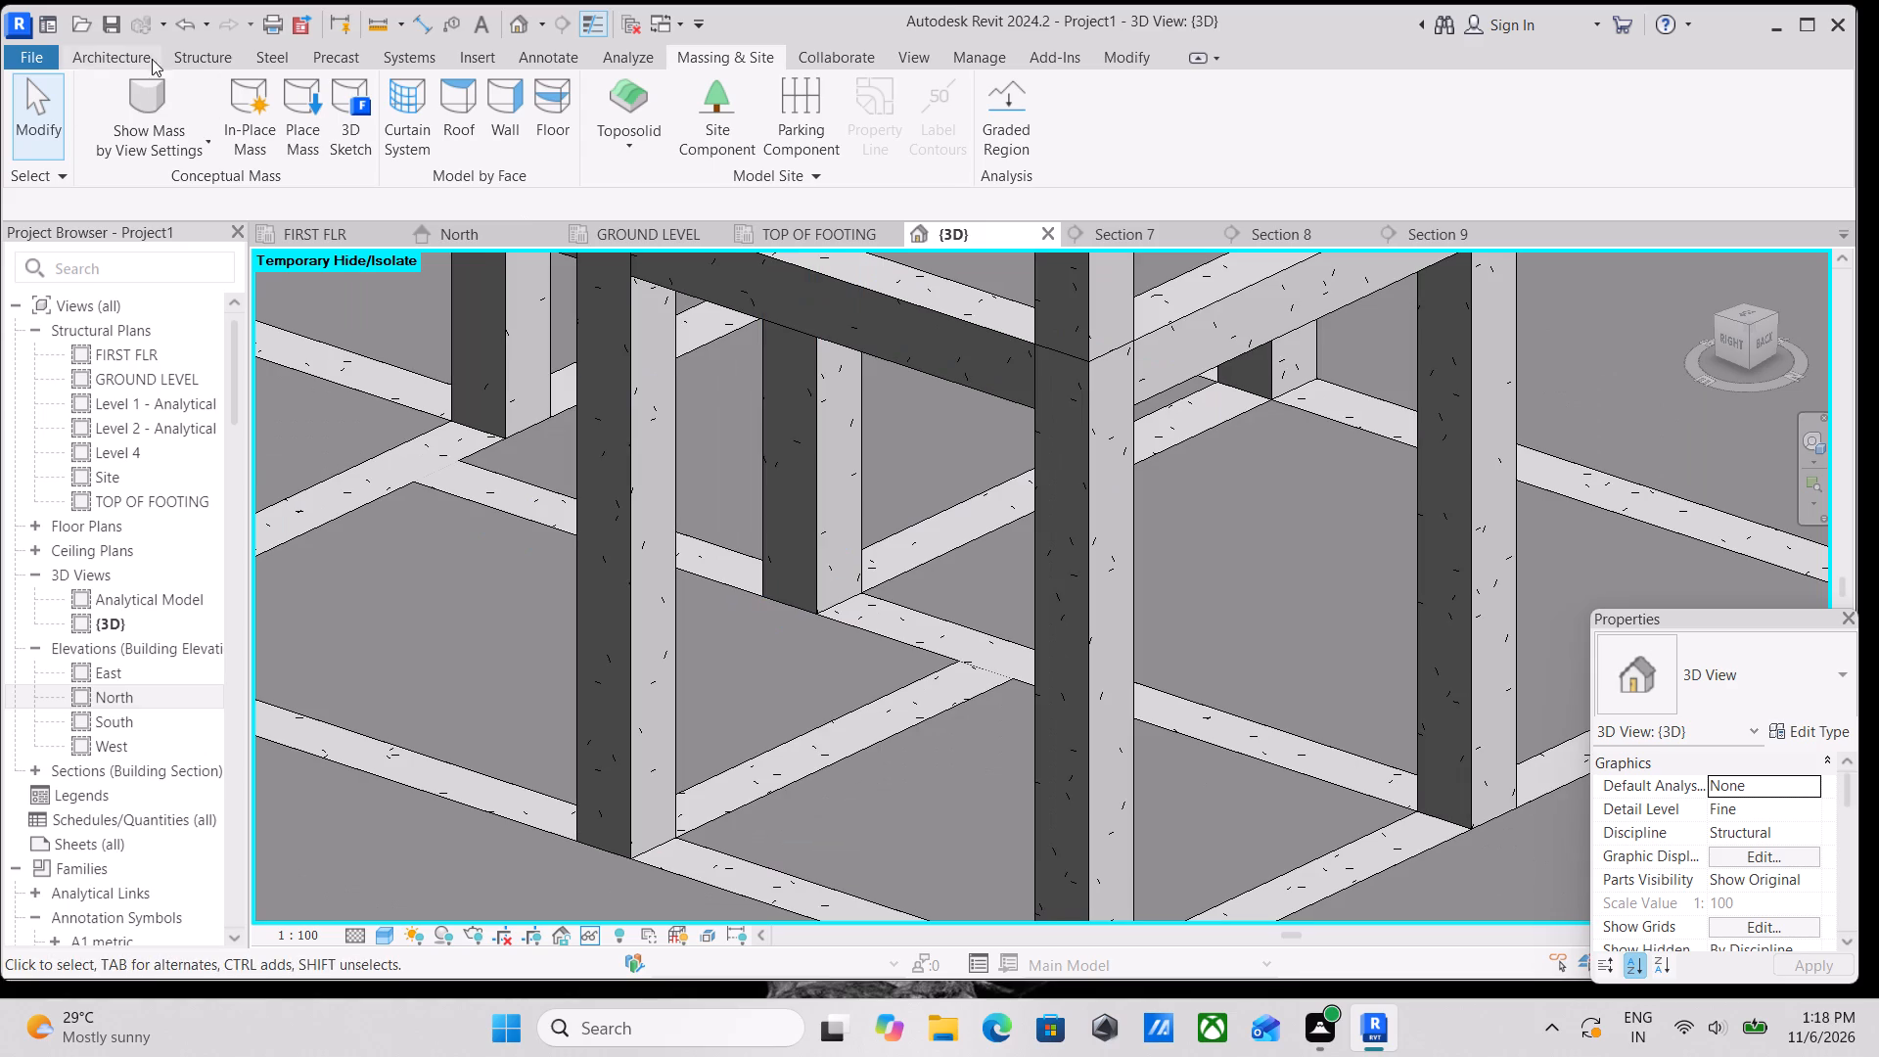
Examine the columns and beams on the frame's back side and the surrounding toposolid in 3D.
left_click(209, 57)
scroll(1044, 485, "down", 2)
middle_click_drag(1167, 548, 698, 483)
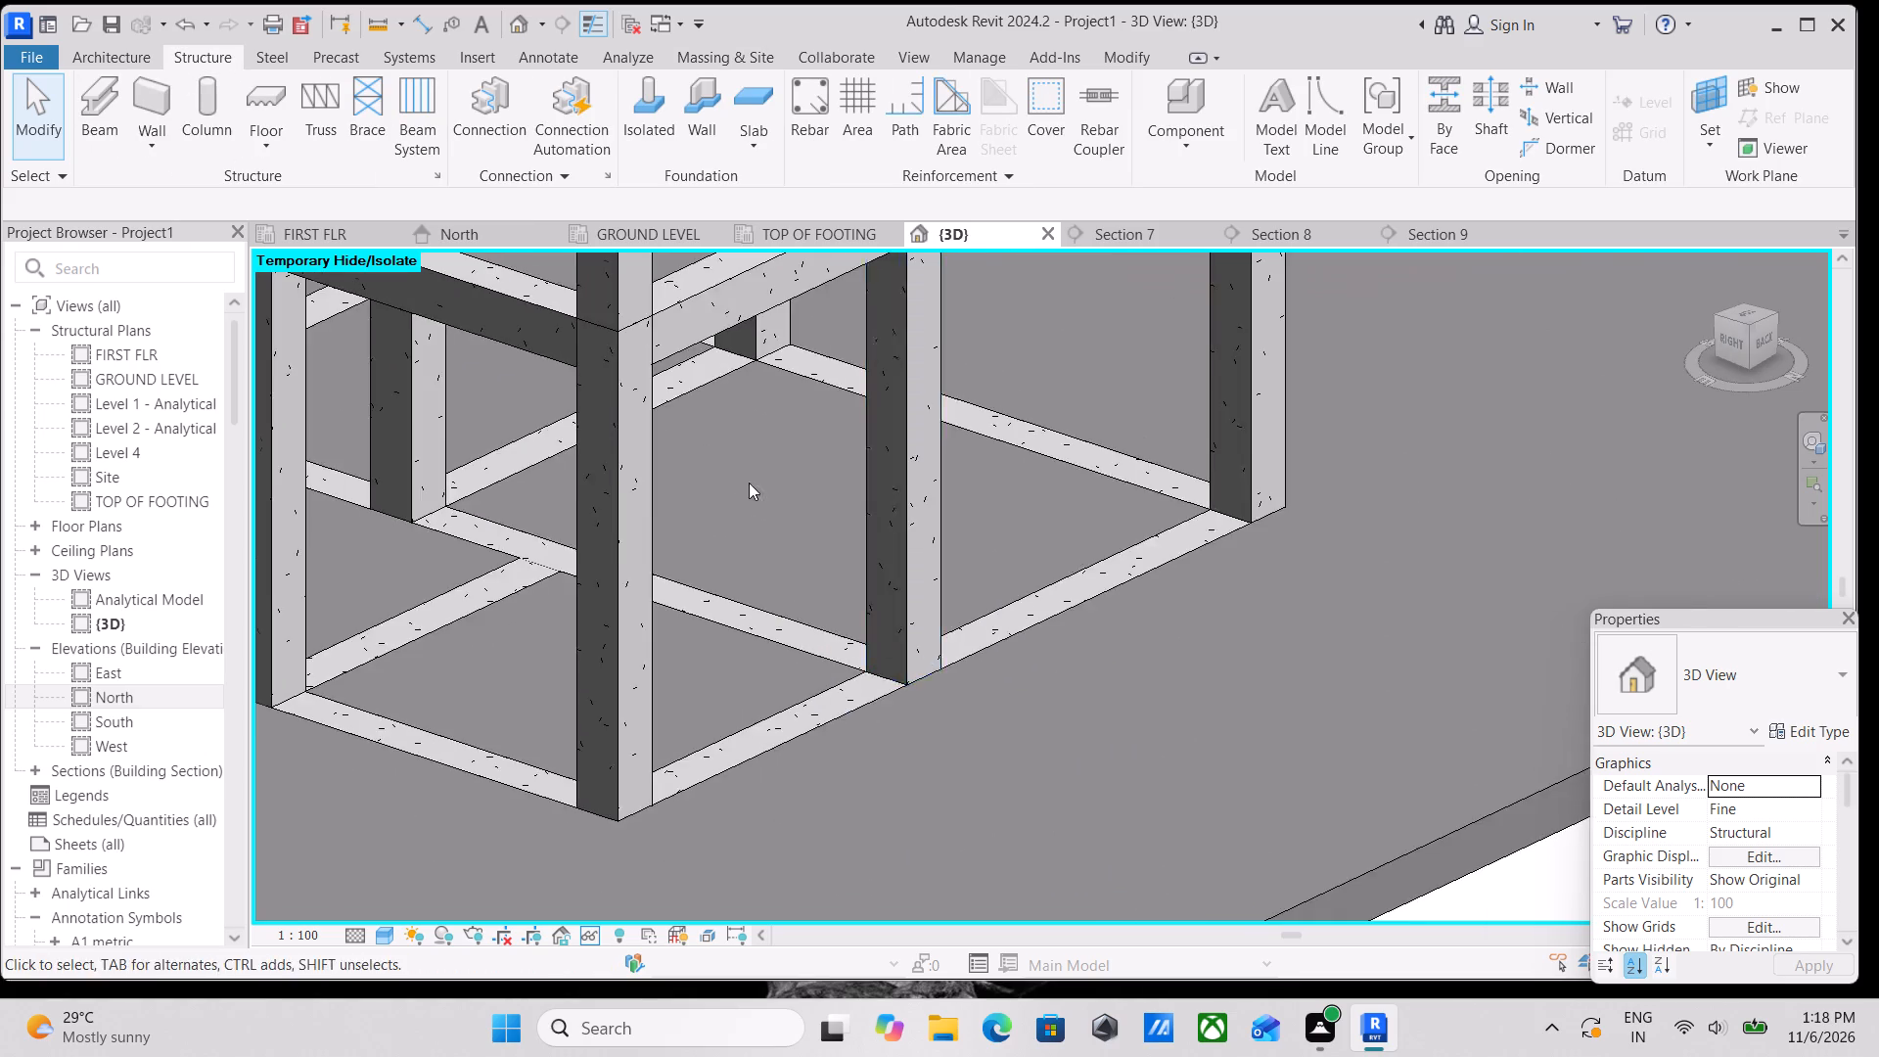
scroll(1101, 567, "down", 3)
middle_click_drag(1102, 567, 877, 553)
scroll(1146, 615, "down", 1)
middle_click_drag(1145, 615, 861, 605)
middle_click_drag(747, 524, 1002, 683)
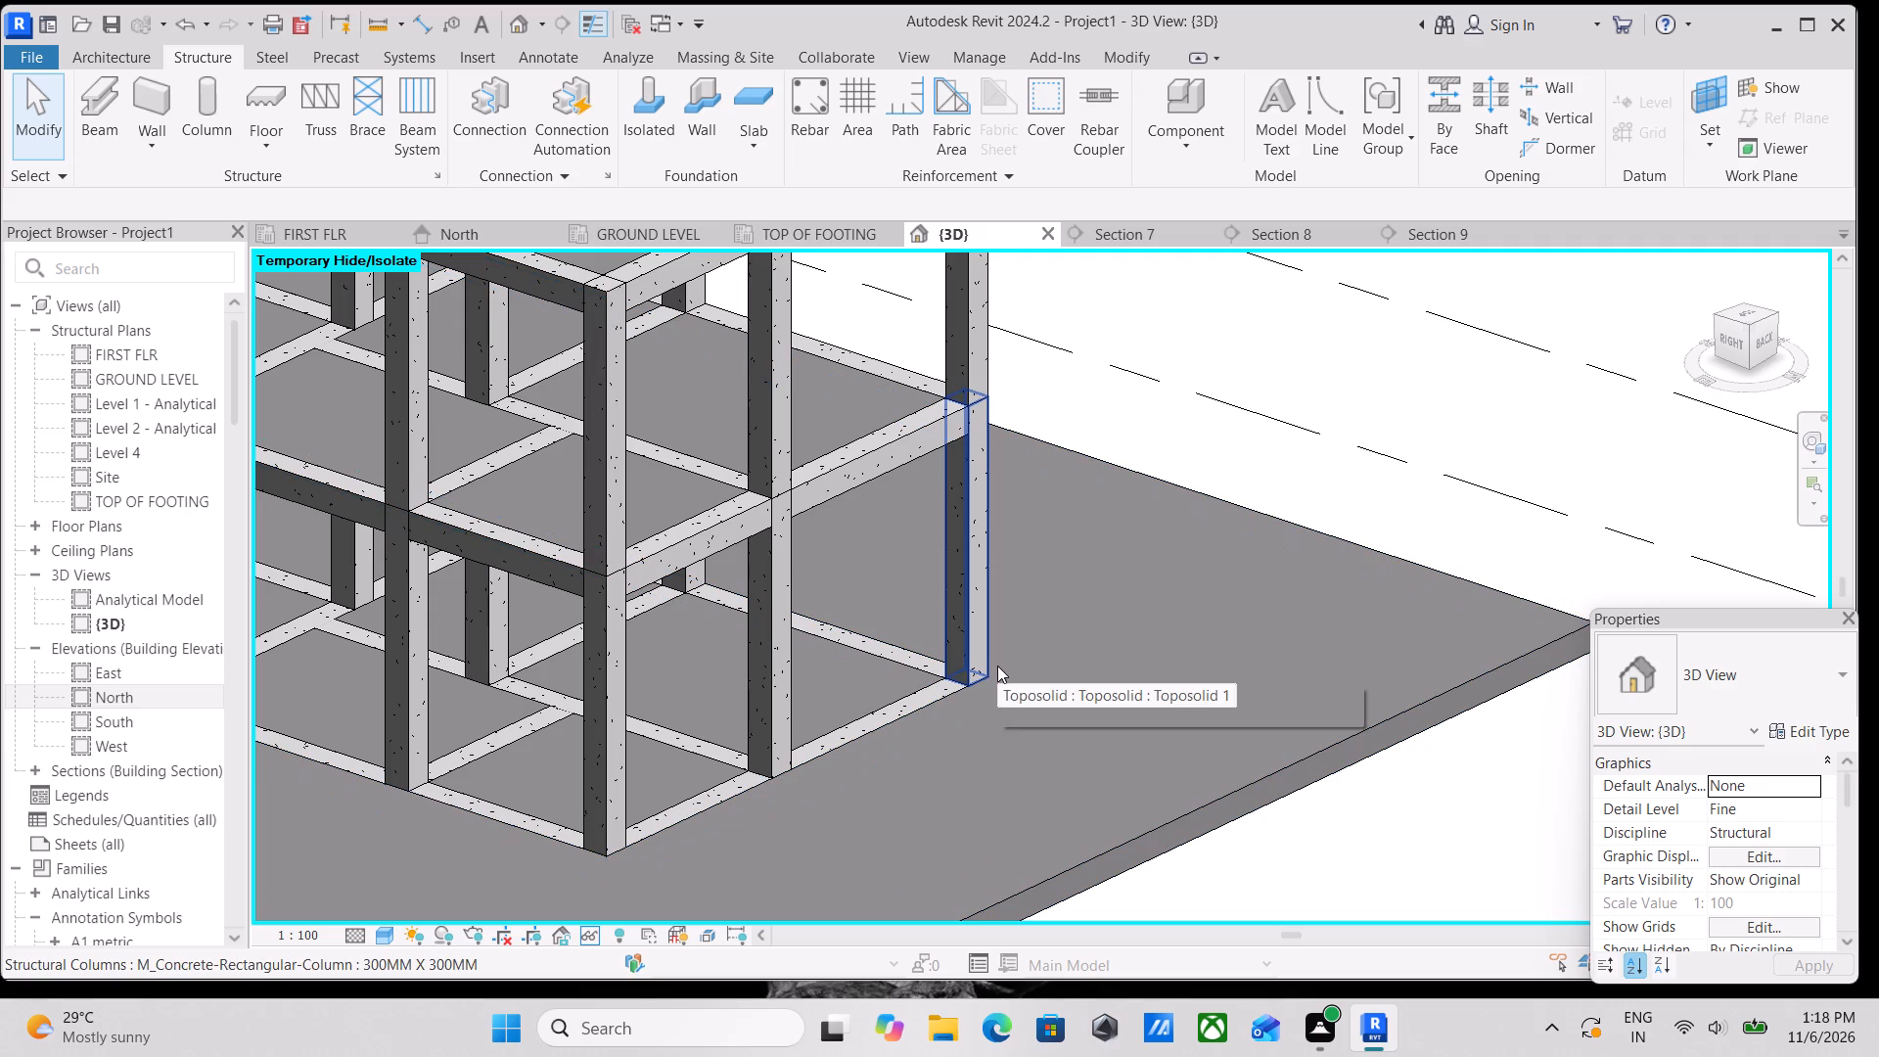
scroll(955, 654, "down", 1)
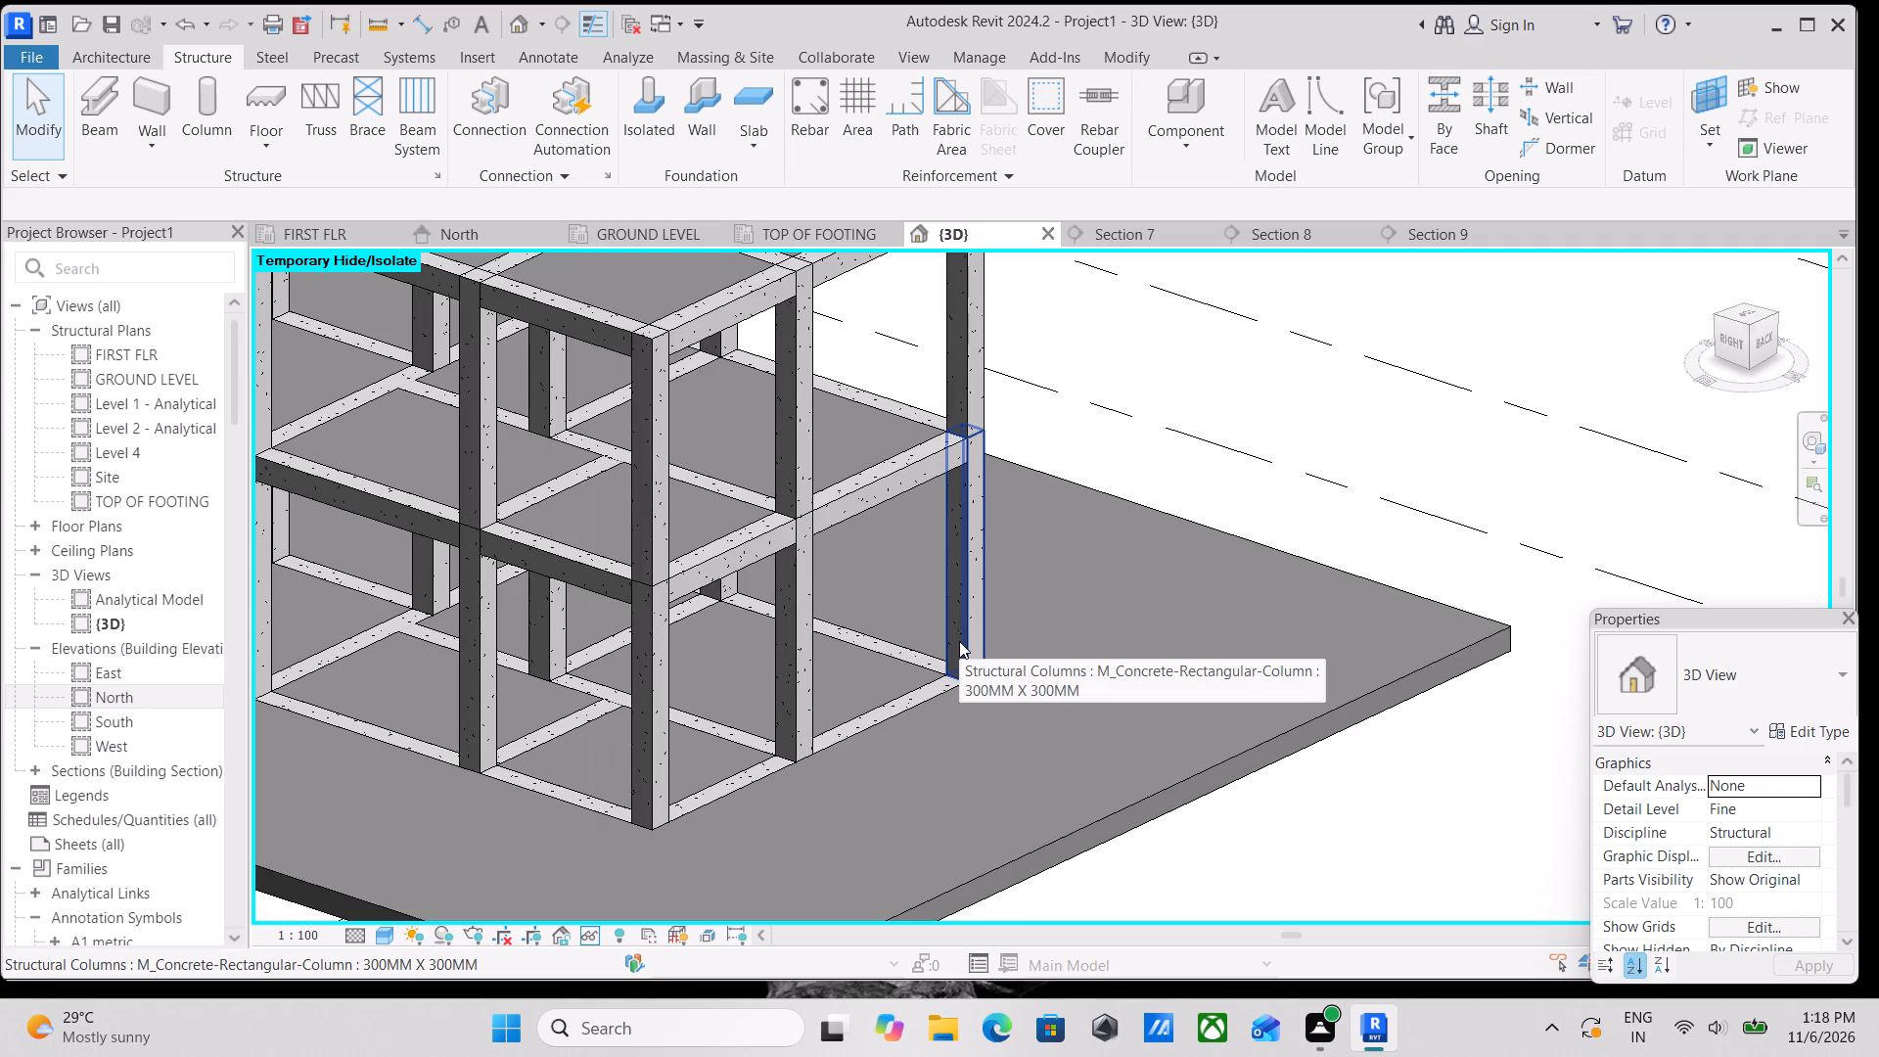
scroll(959, 641, "up", 3)
scroll(905, 630, "down", 5)
Check the top-level beams and floor slabs, and the whole frame on its toposolid, from the right-back corner in 3D.
middle_click_drag(888, 716, 941, 884)
scroll(812, 728, "down", 4)
middle_click_drag(869, 807, 910, 931)
middle_click_drag(886, 896, 903, 947)
scroll(903, 947, "down", 1)
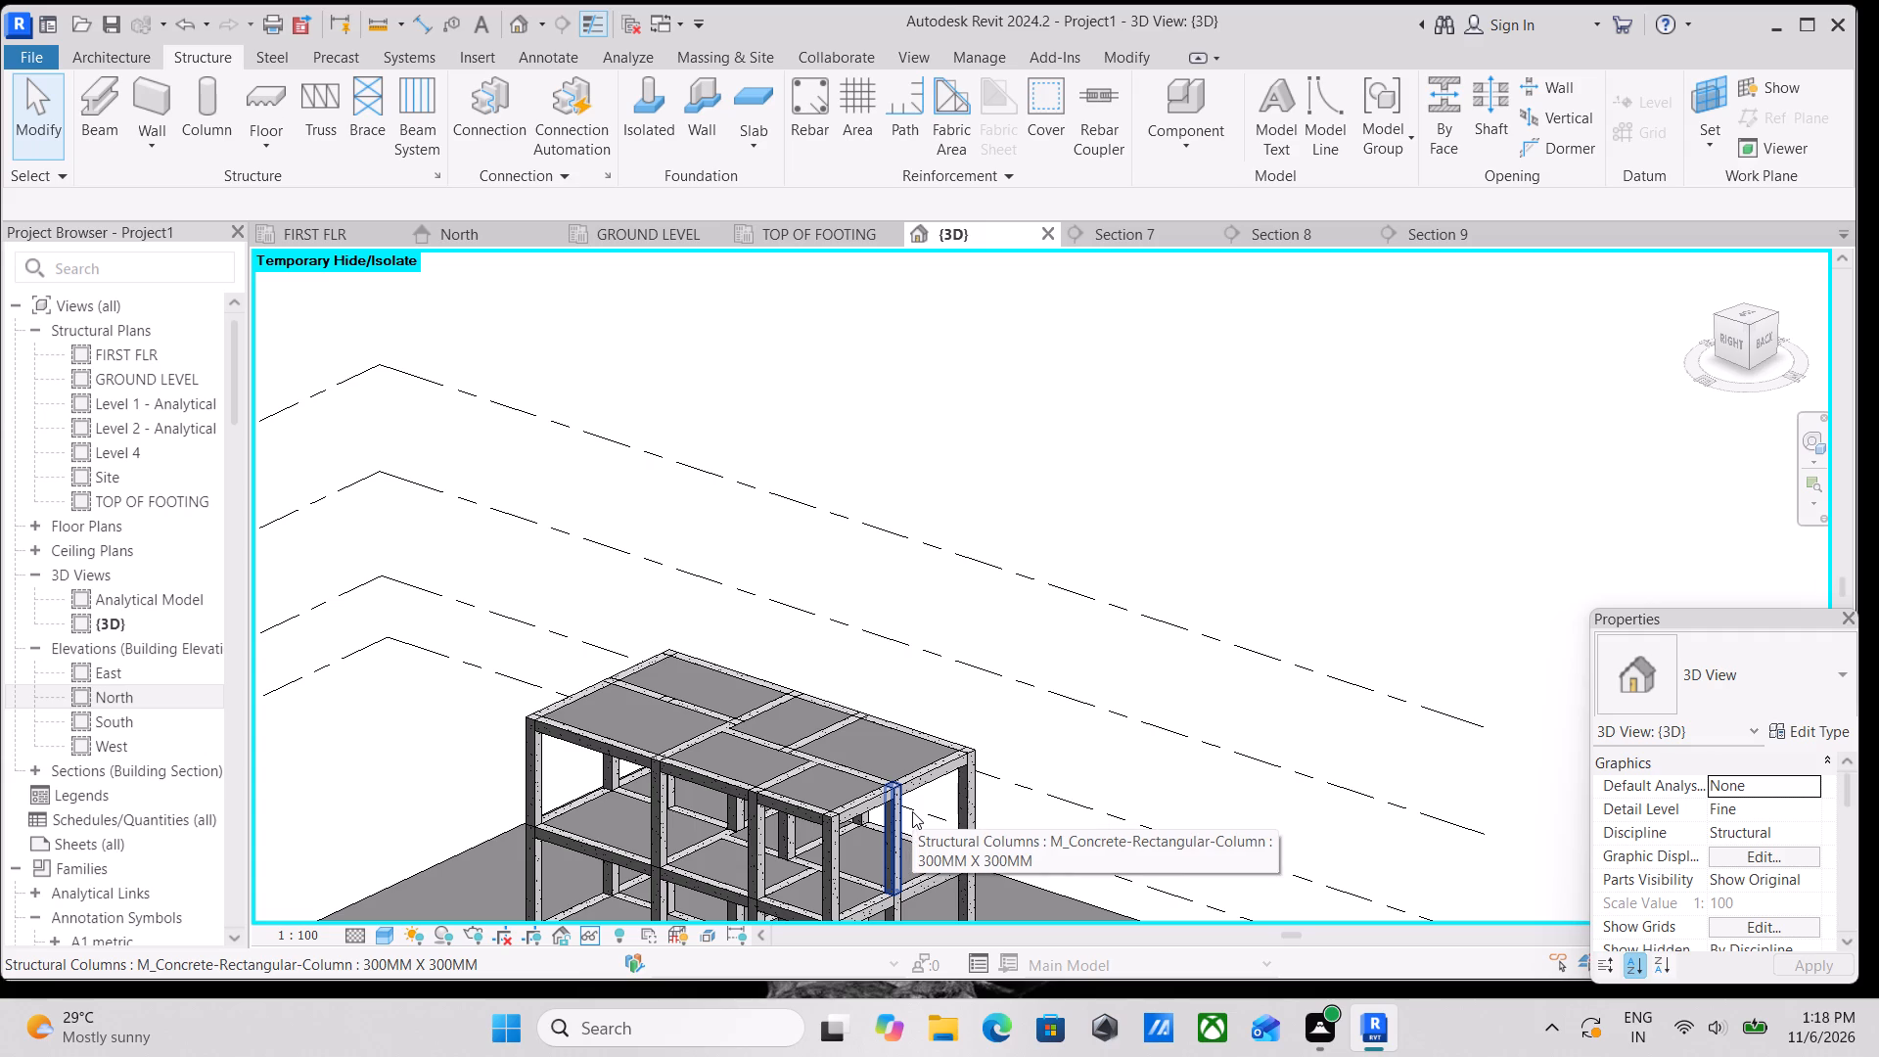
scroll(871, 807, "up", 2)
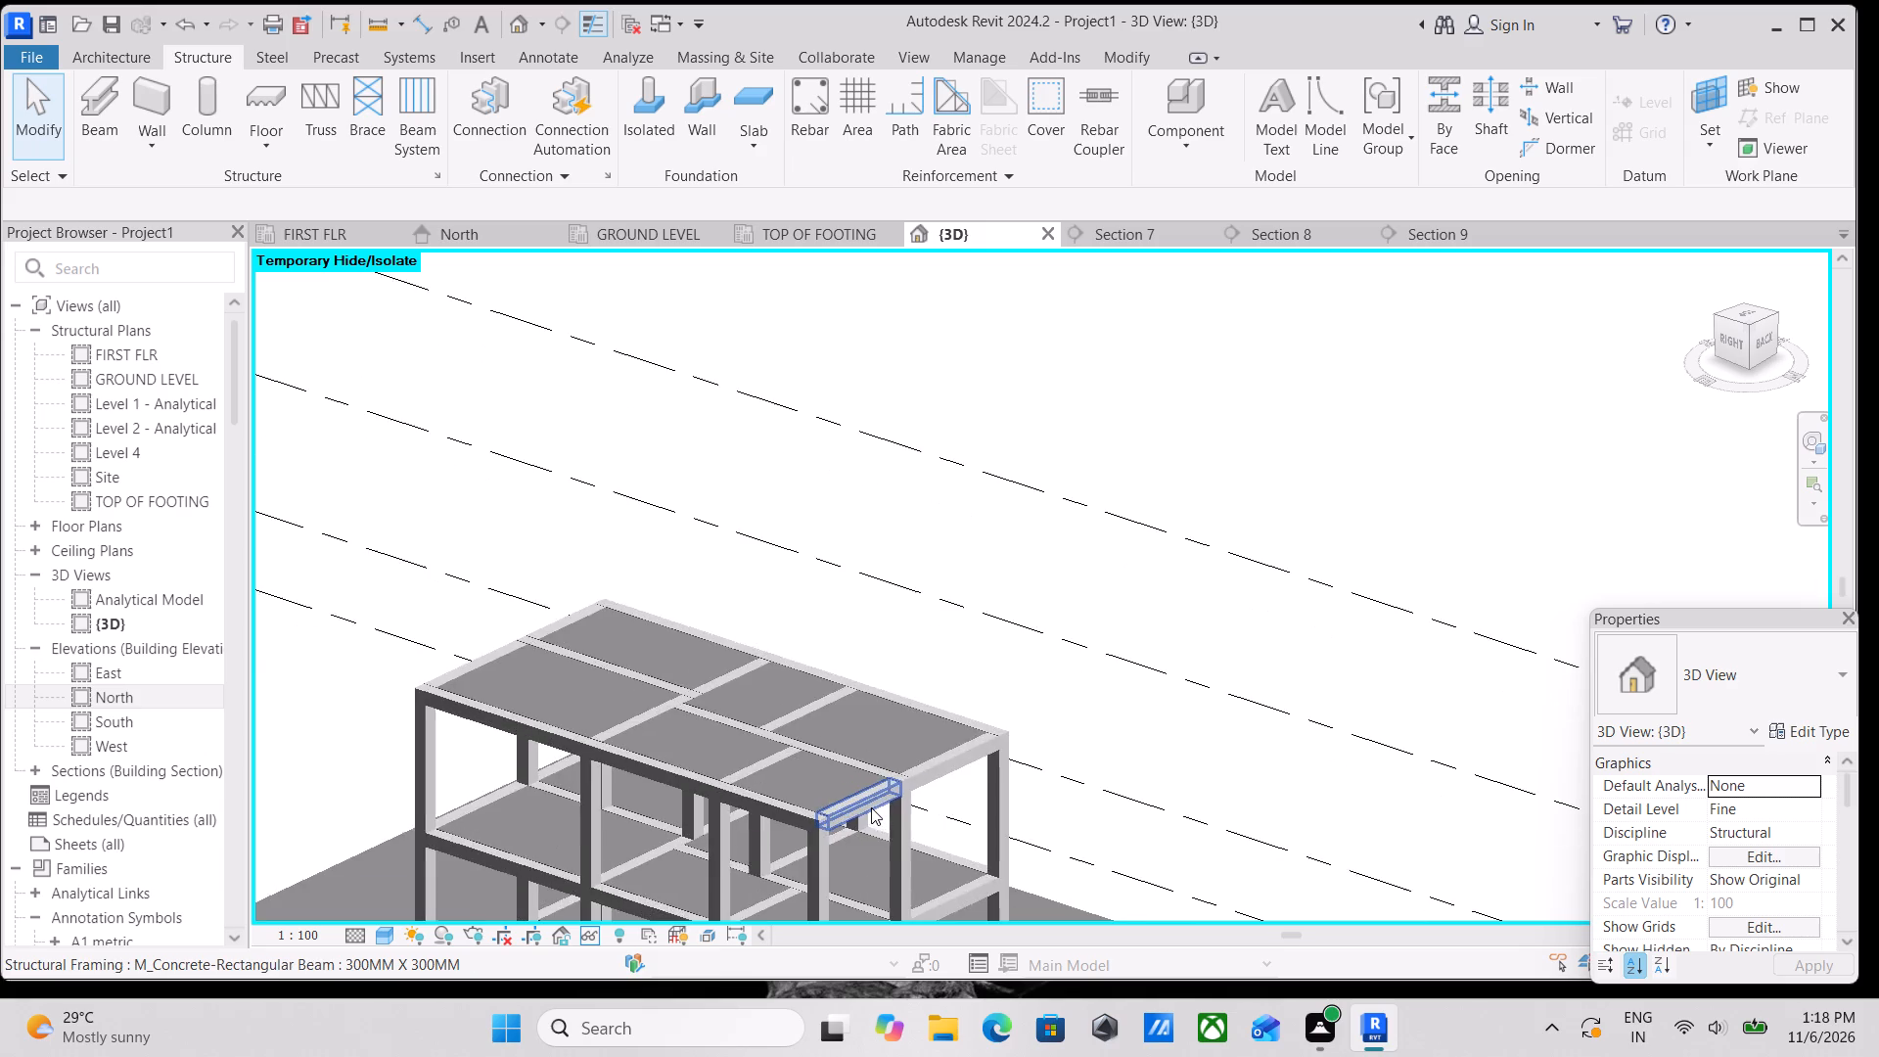
scroll(880, 796, "down", 2)
middle_click_drag(880, 796, 894, 892)
middle_click_drag(797, 851, 913, 664)
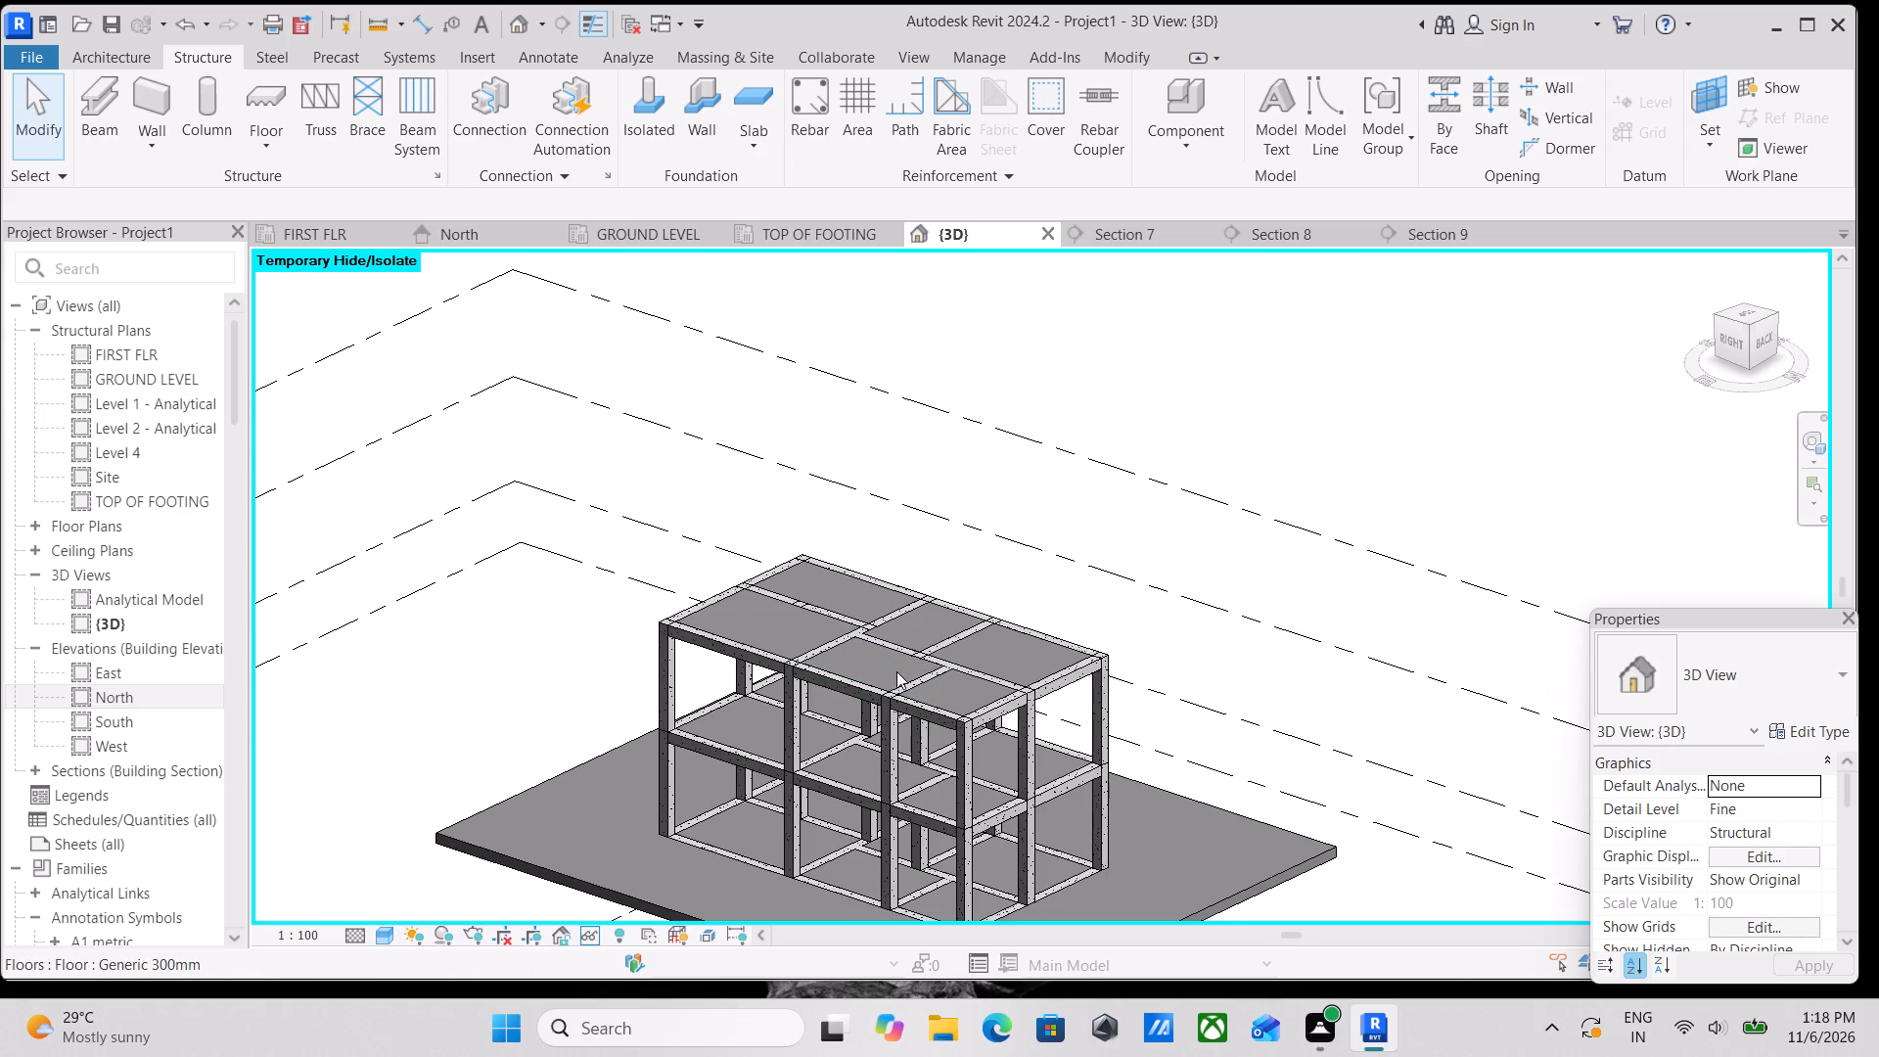
middle_click_drag(999, 686, 1080, 603)
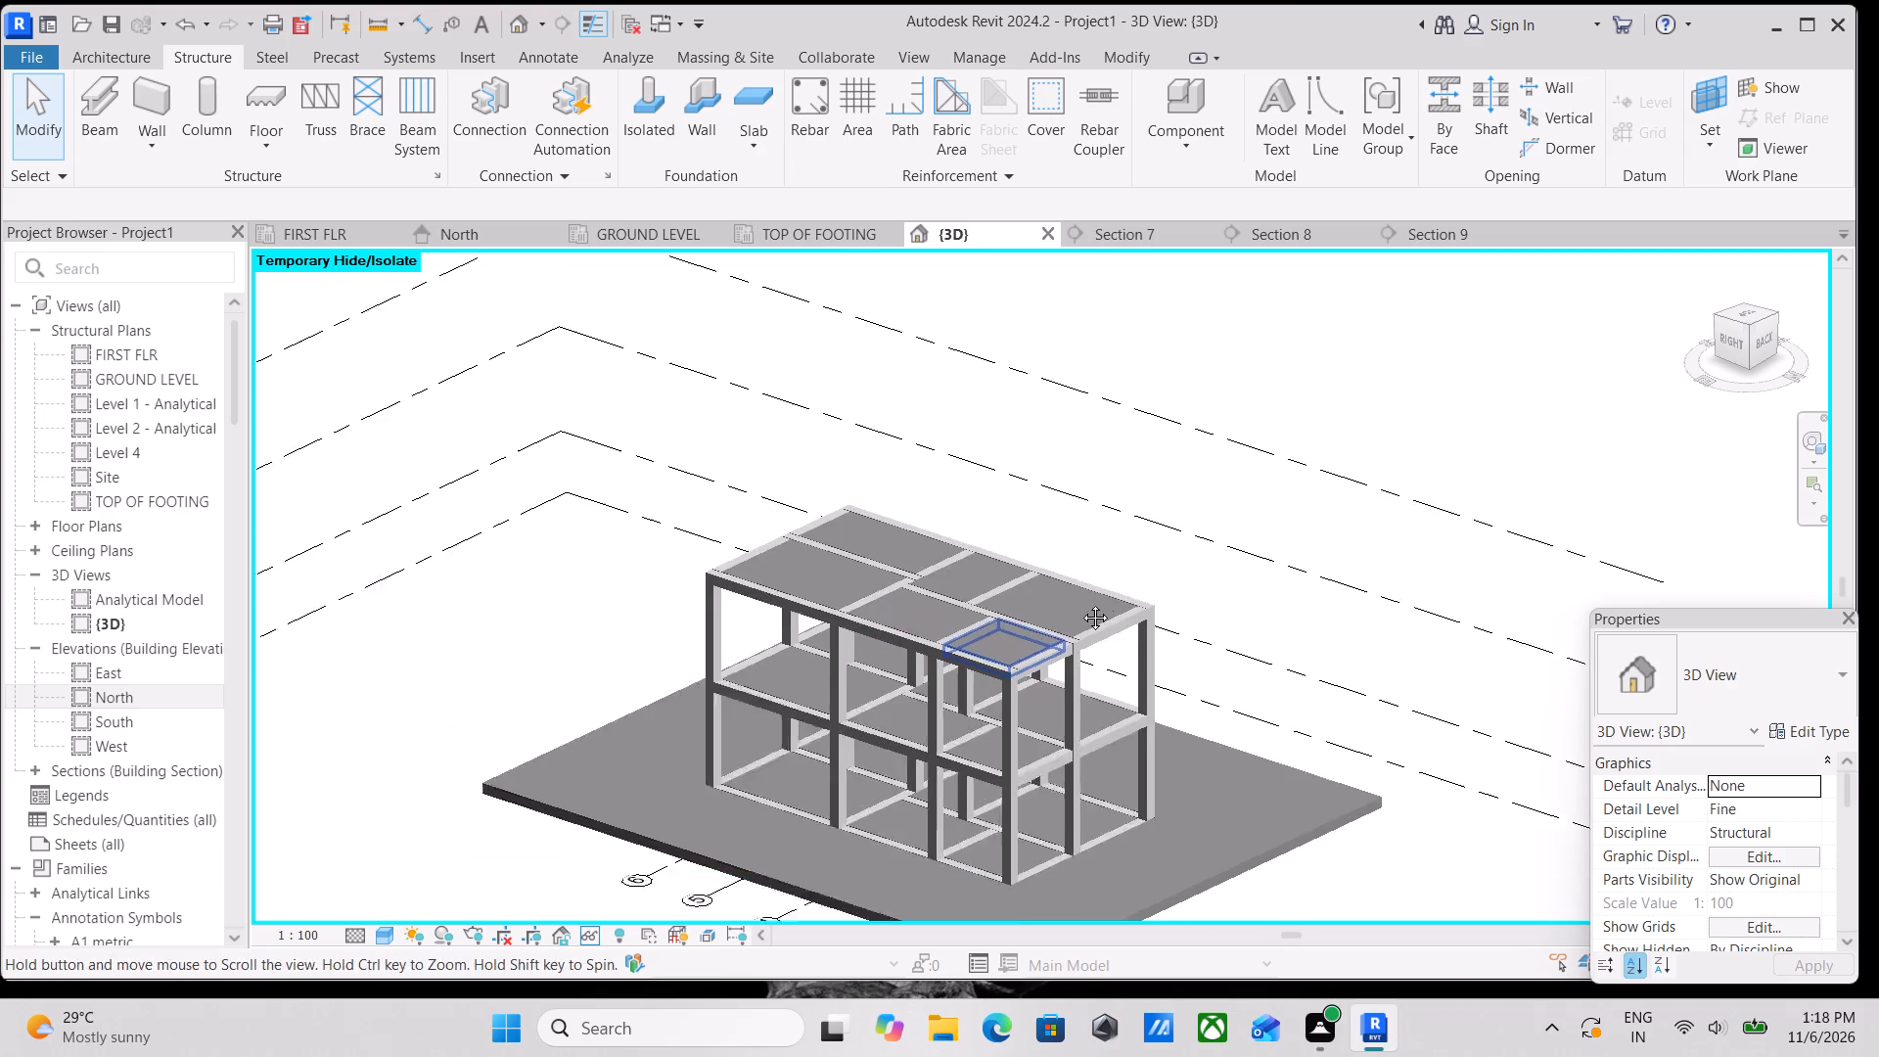
middle_click_drag(1080, 603, 1088, 595)
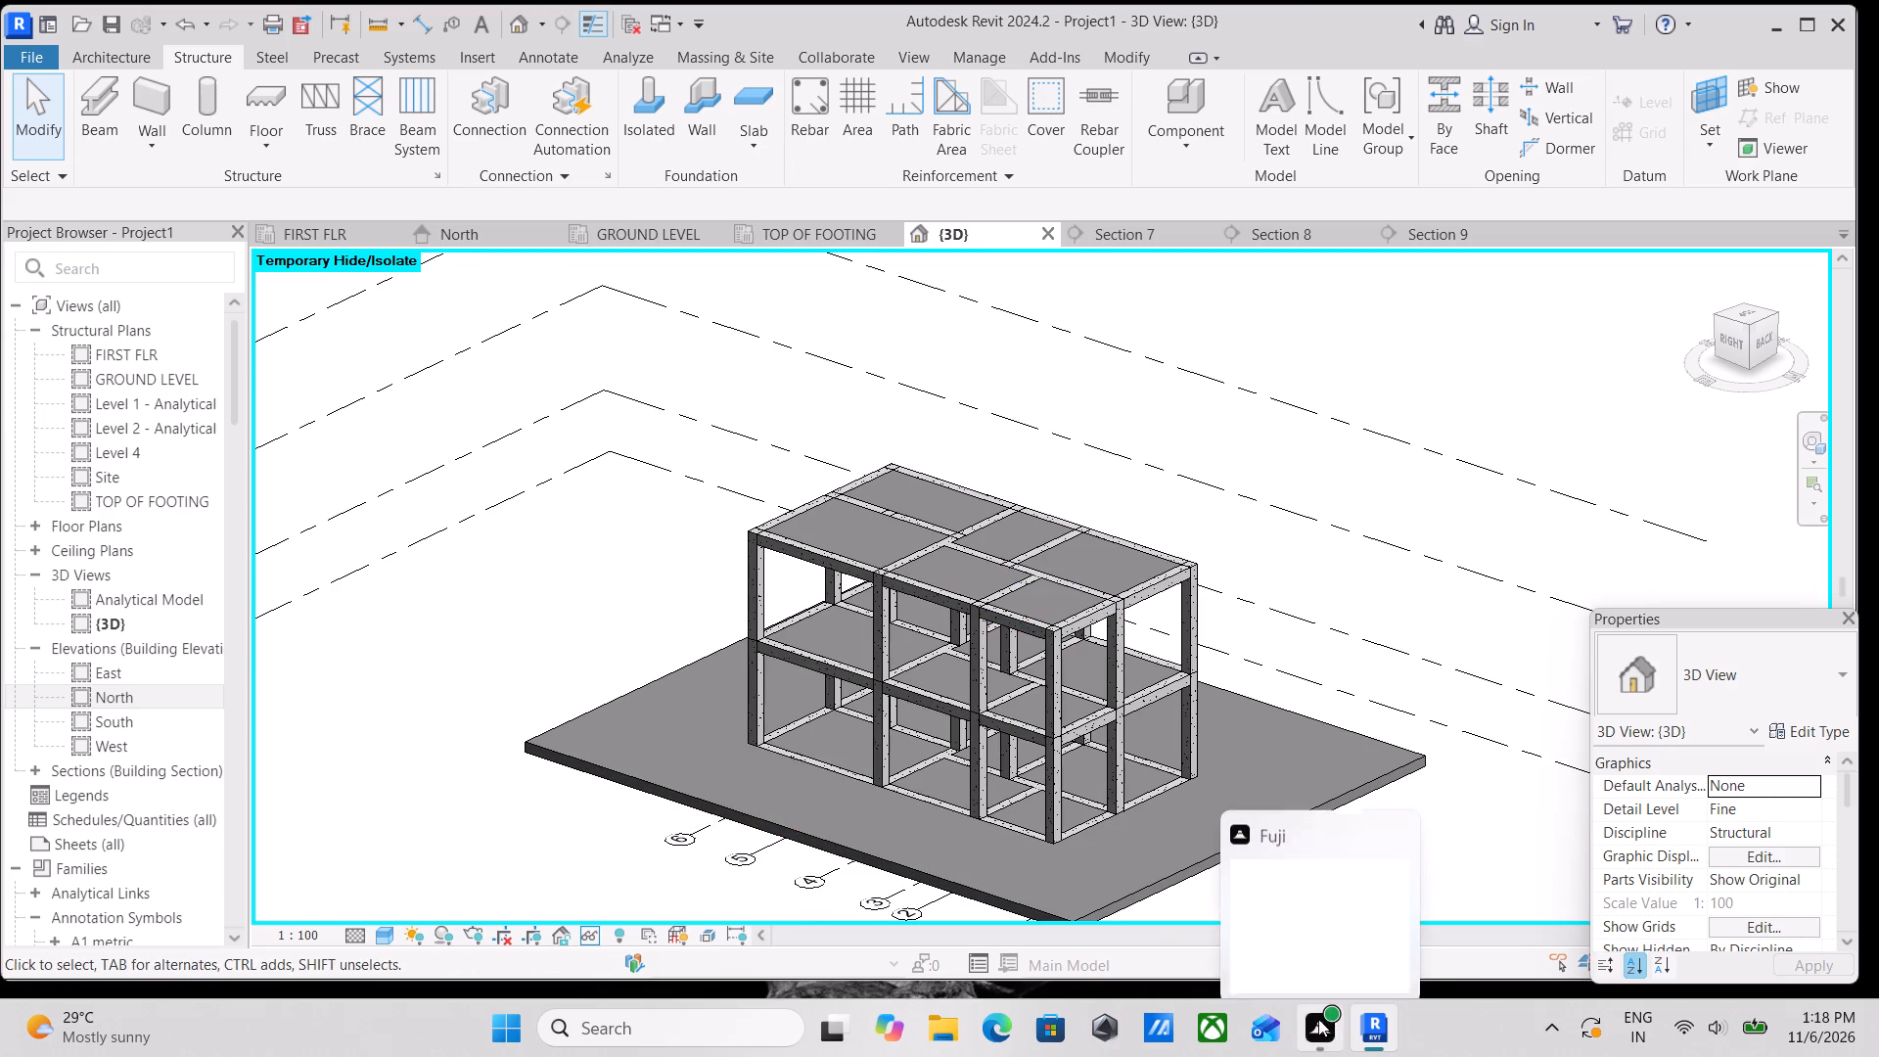
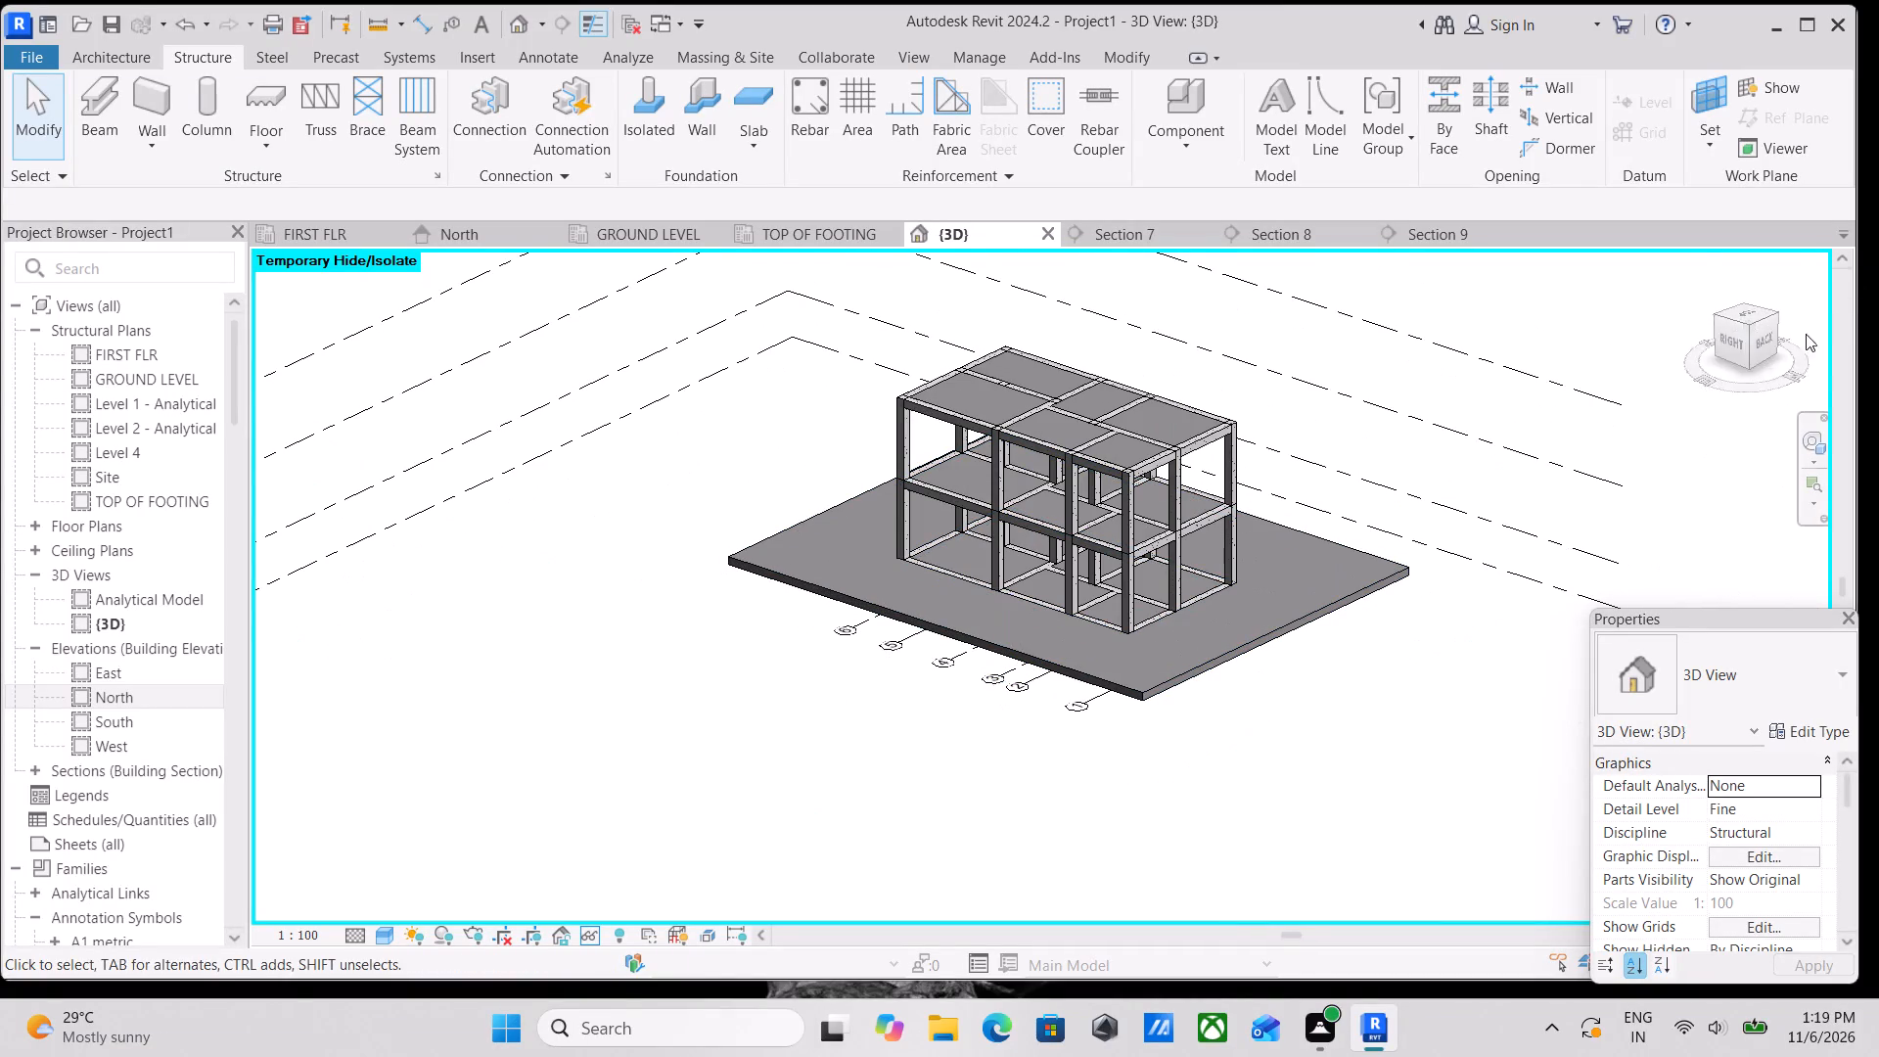
Examine the frame, its footings and the surrounding toposolid from the back and right sides in 3D.
left_click(1761, 340)
scroll(987, 735, "up", 3)
scroll(881, 653, "up", 1)
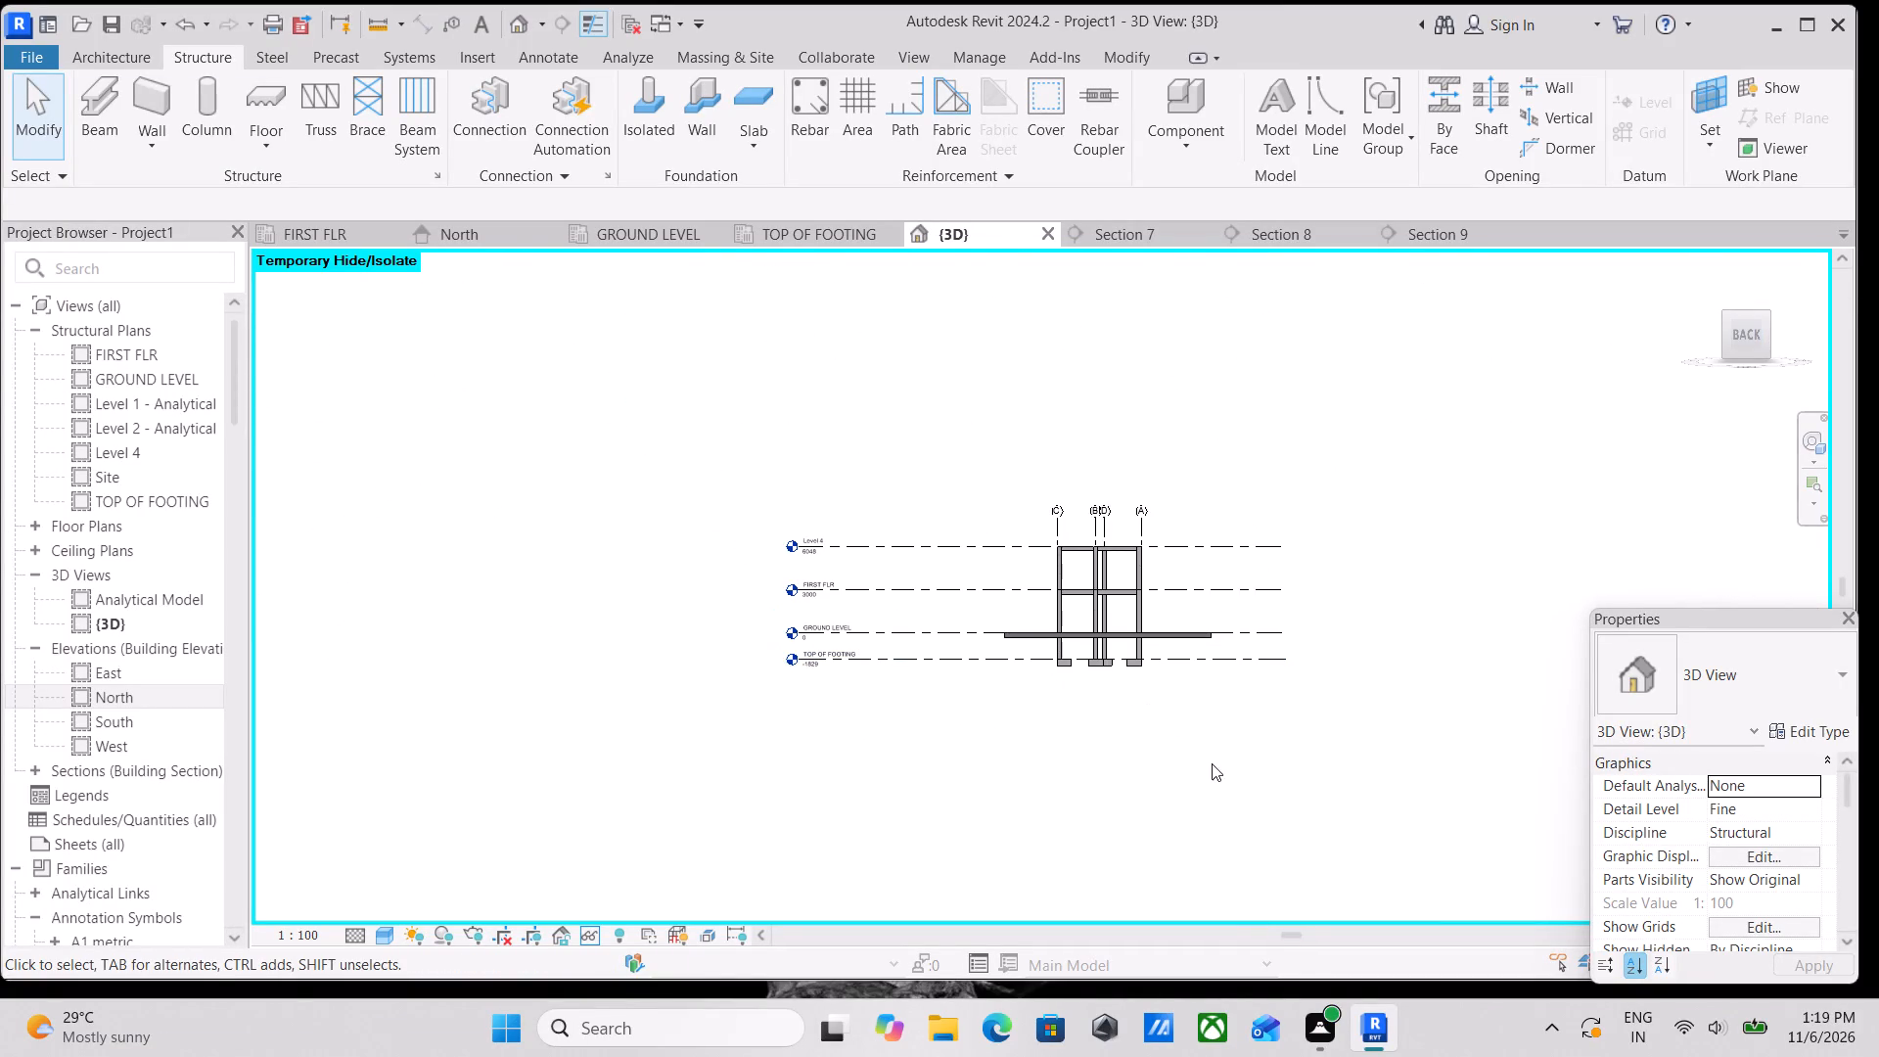
middle_click_drag(1161, 665, 1417, 844, "shift")
middle_click_drag(1110, 688, 1343, 615, "shift")
scroll(1123, 609, "up", 5)
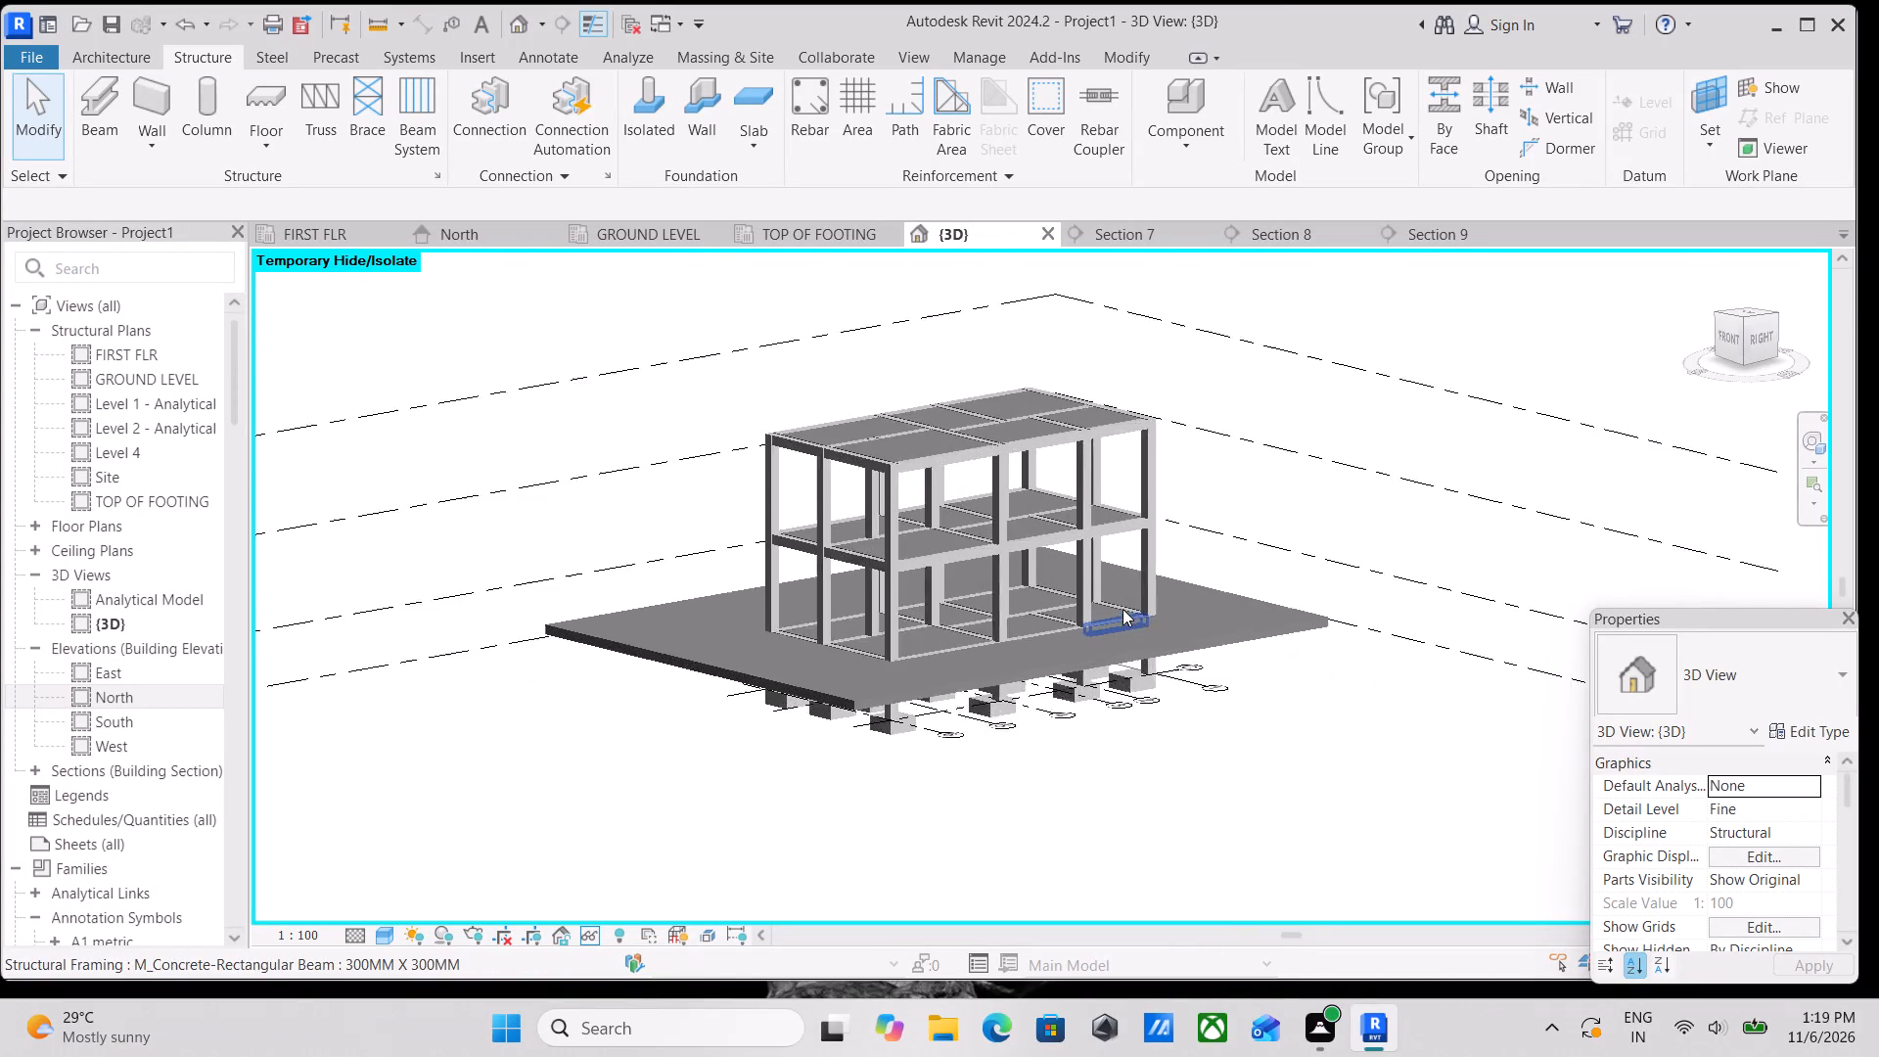
scroll(1123, 609, "up", 2)
middle_click_drag(1139, 608, 1024, 506, "shift")
scroll(1024, 506, "up", 1, "shift")
Set the 3D view's visual style to Realistic and inspect the concrete columns and beams up close.
left_click(378, 940)
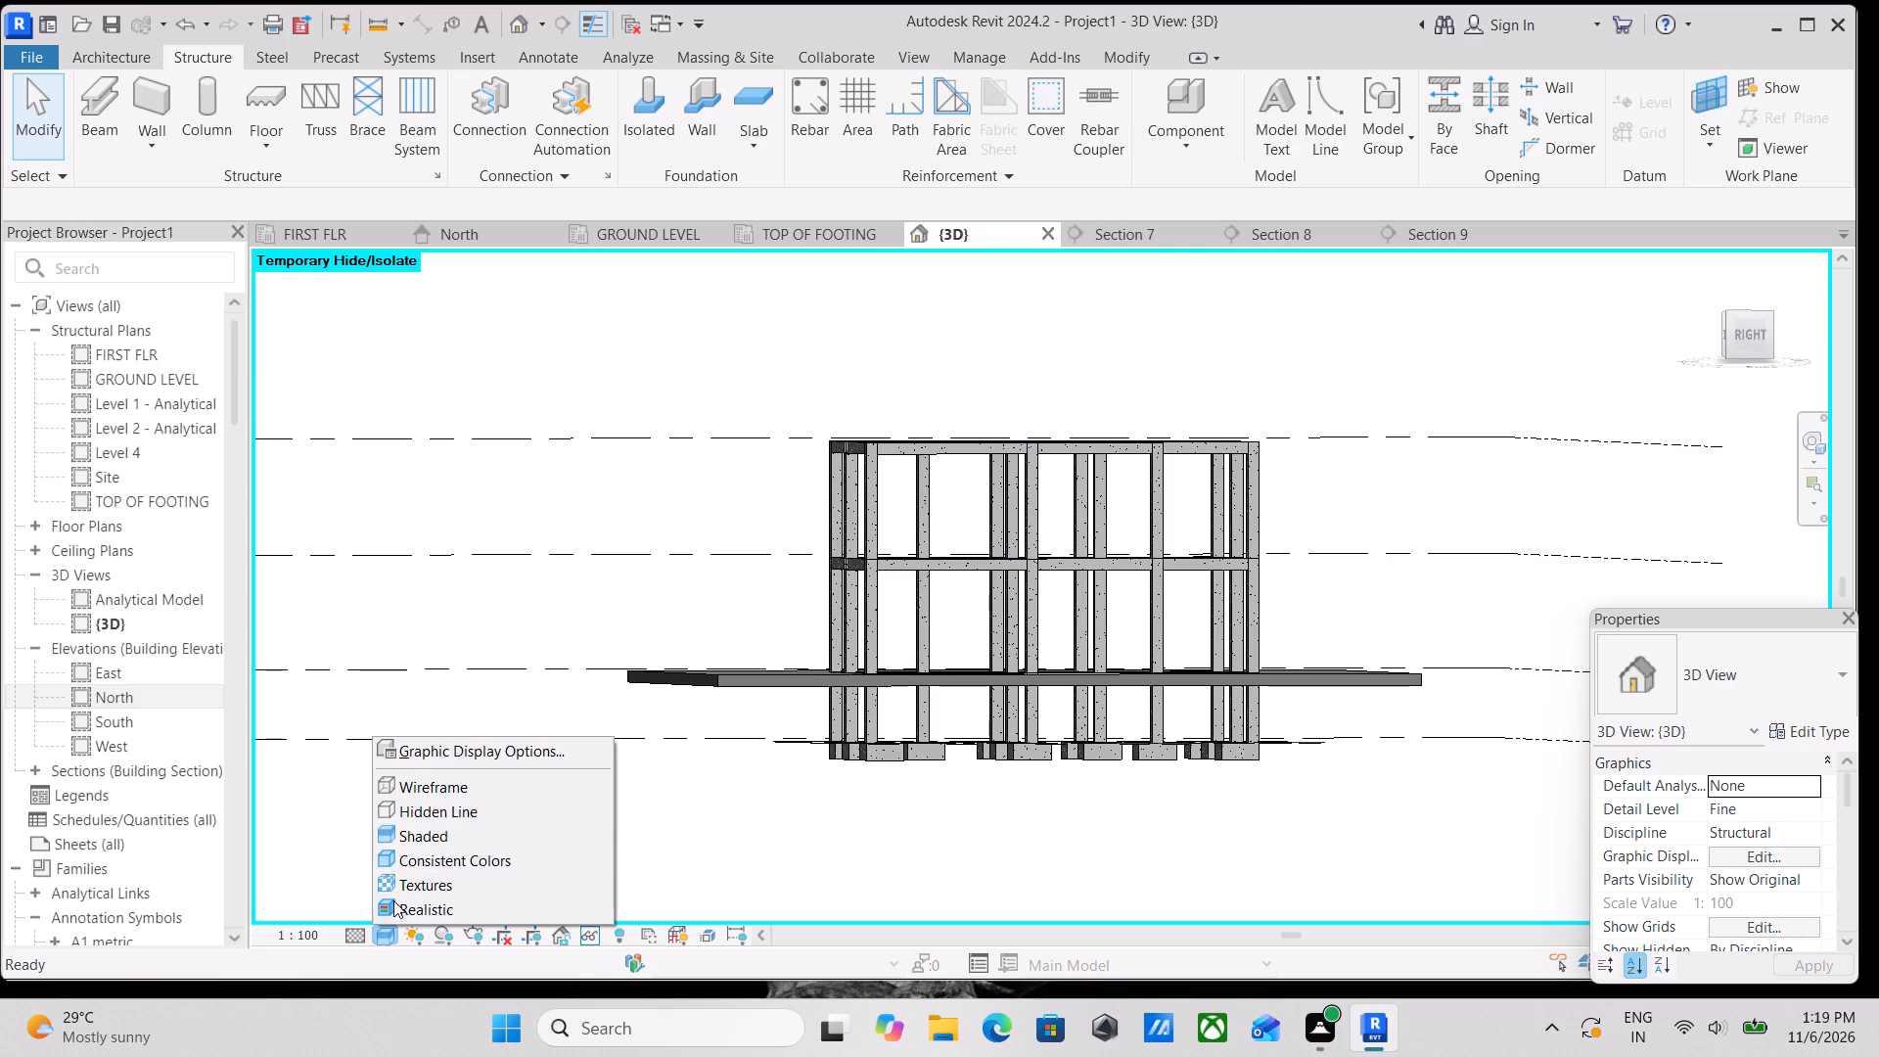
left_click(437, 905)
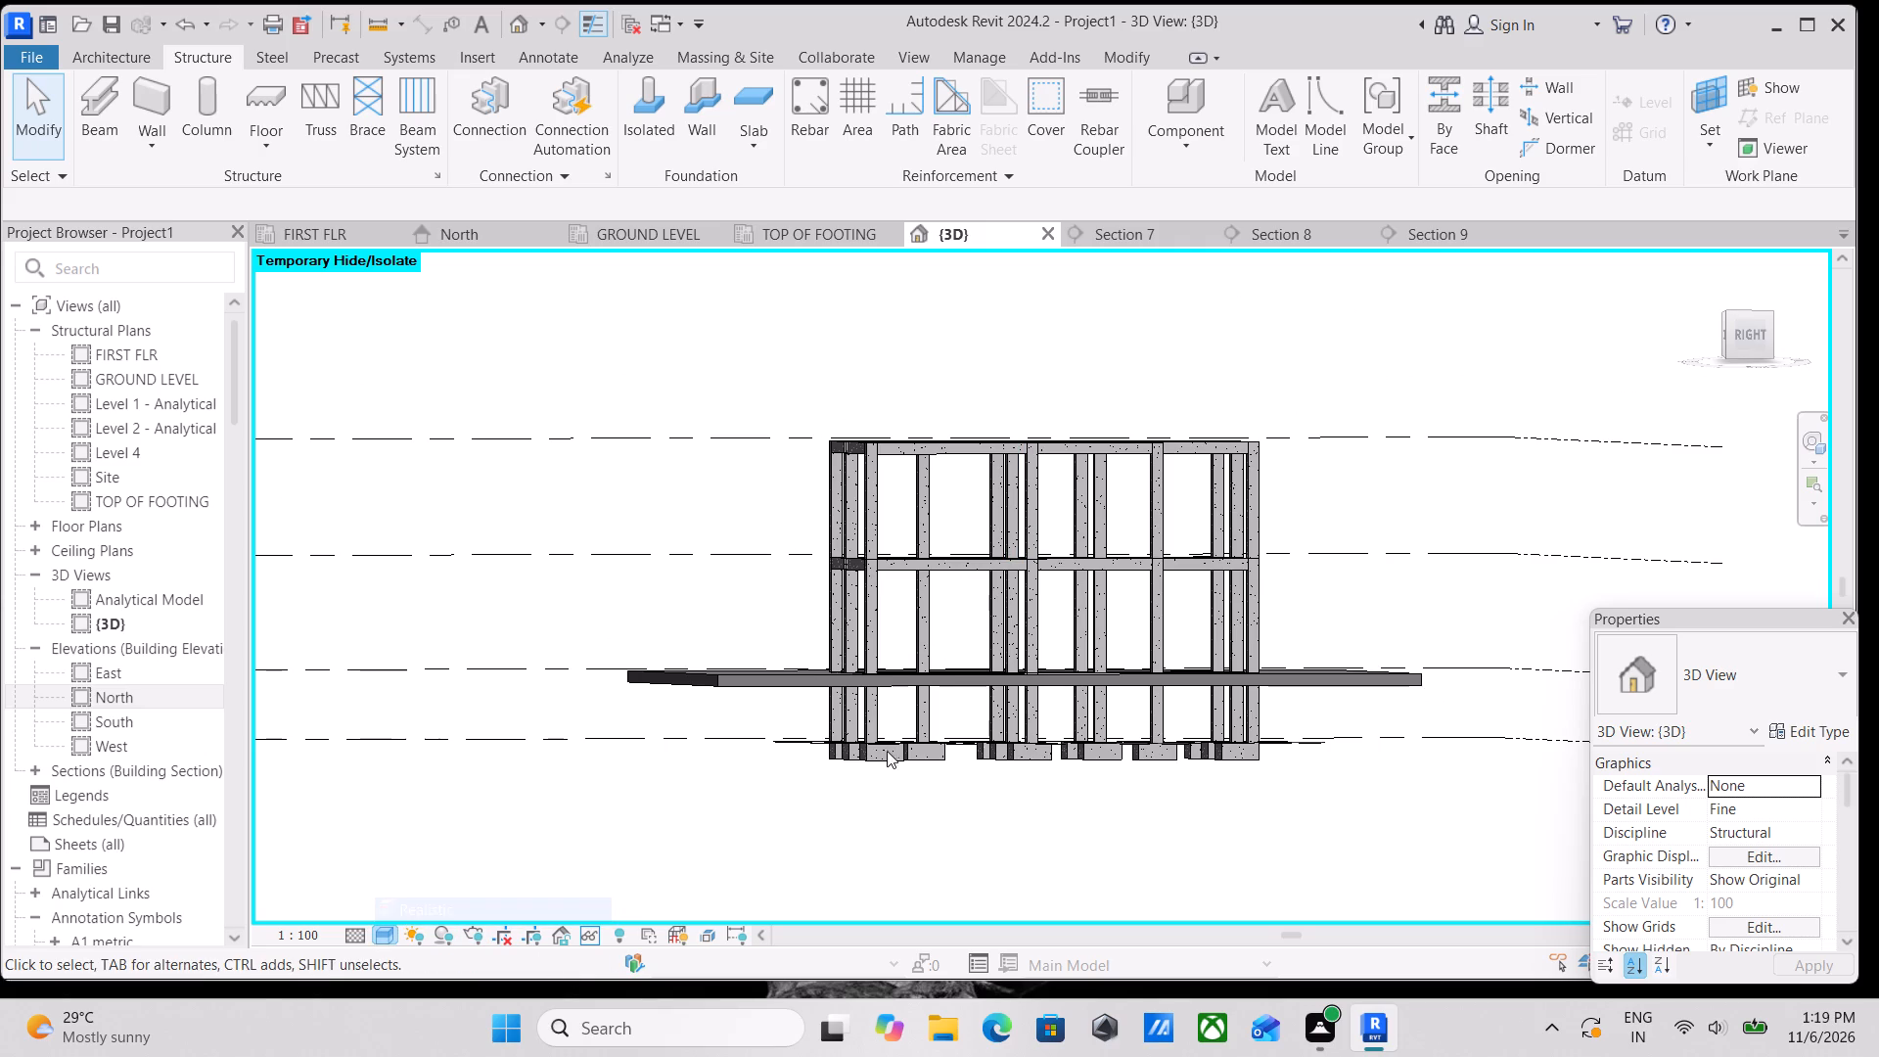
scroll(890, 749, "up", 2)
scroll(1155, 643, "up", 3)
scroll(1252, 595, "up", 3)
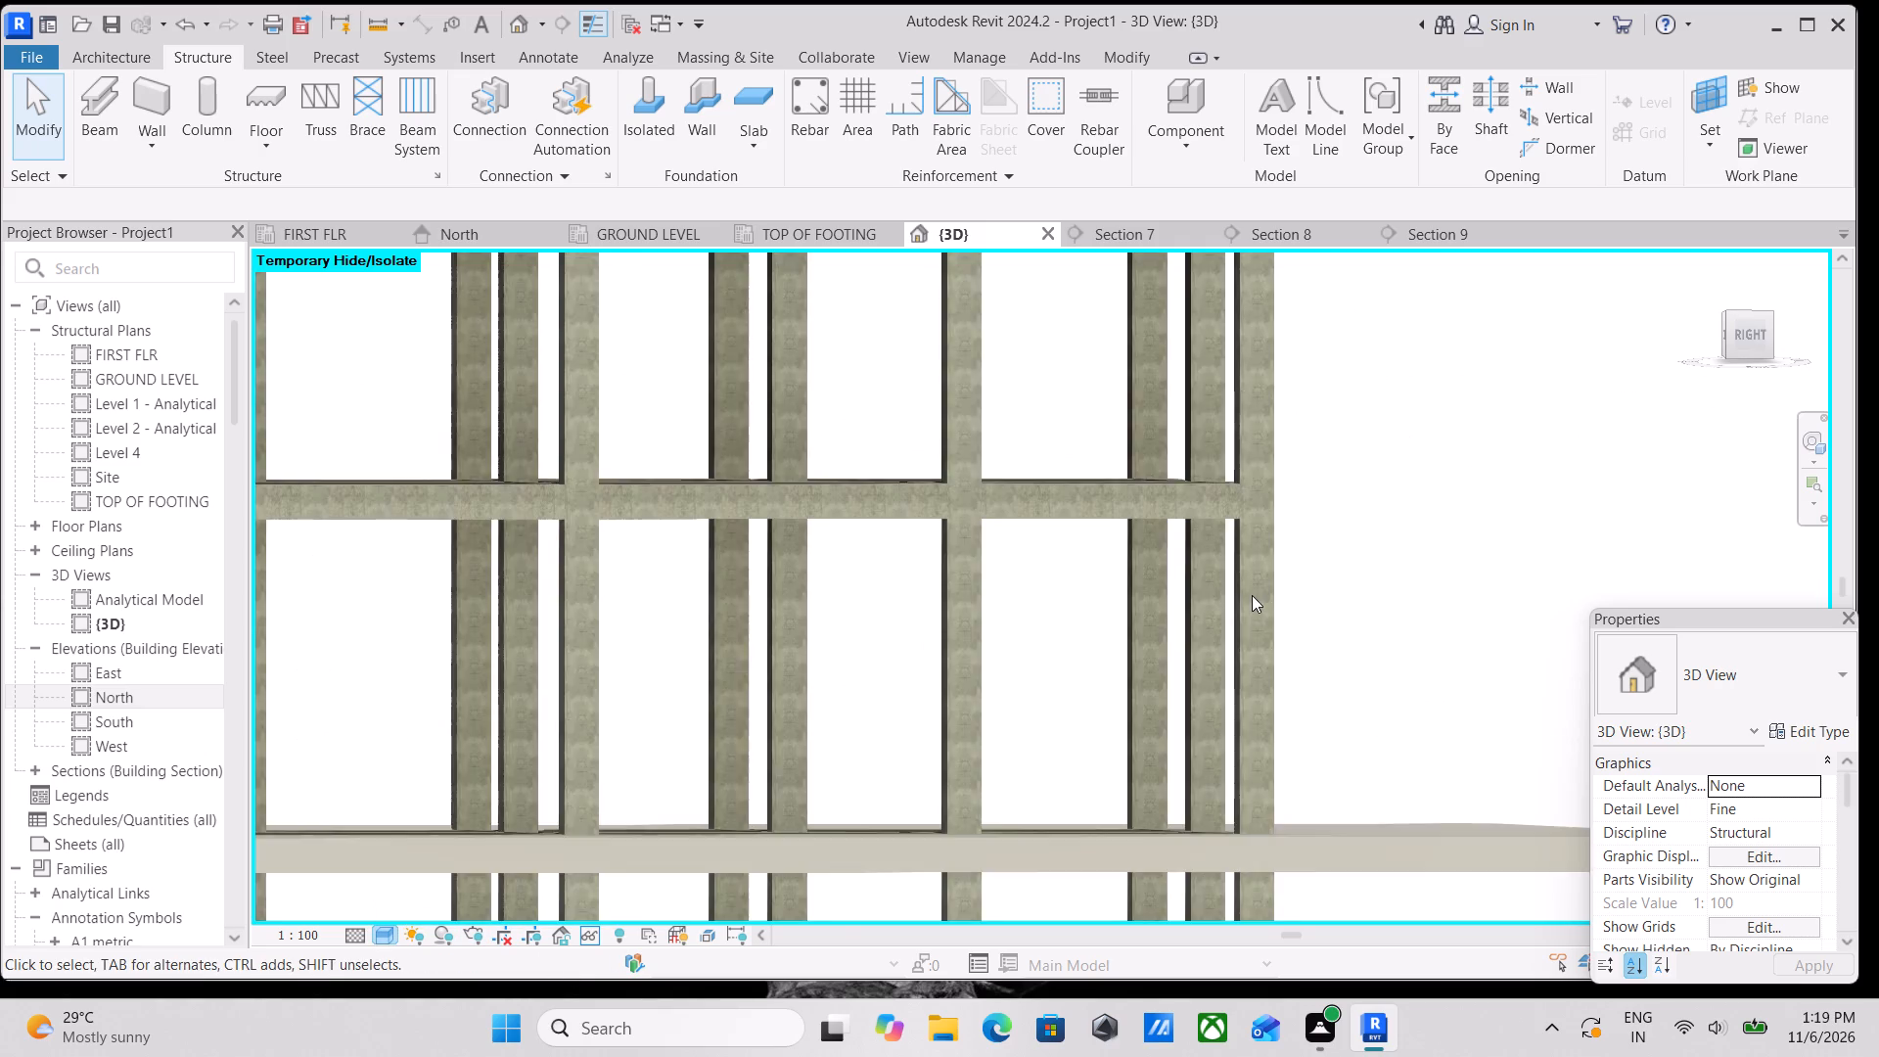
scroll(1252, 595, "down", 10)
Render the frame and toposolid from an elevated back-corner view, with Region enabled and quality set to High.
middle_click_drag(1252, 595, 1123, 722, "shift")
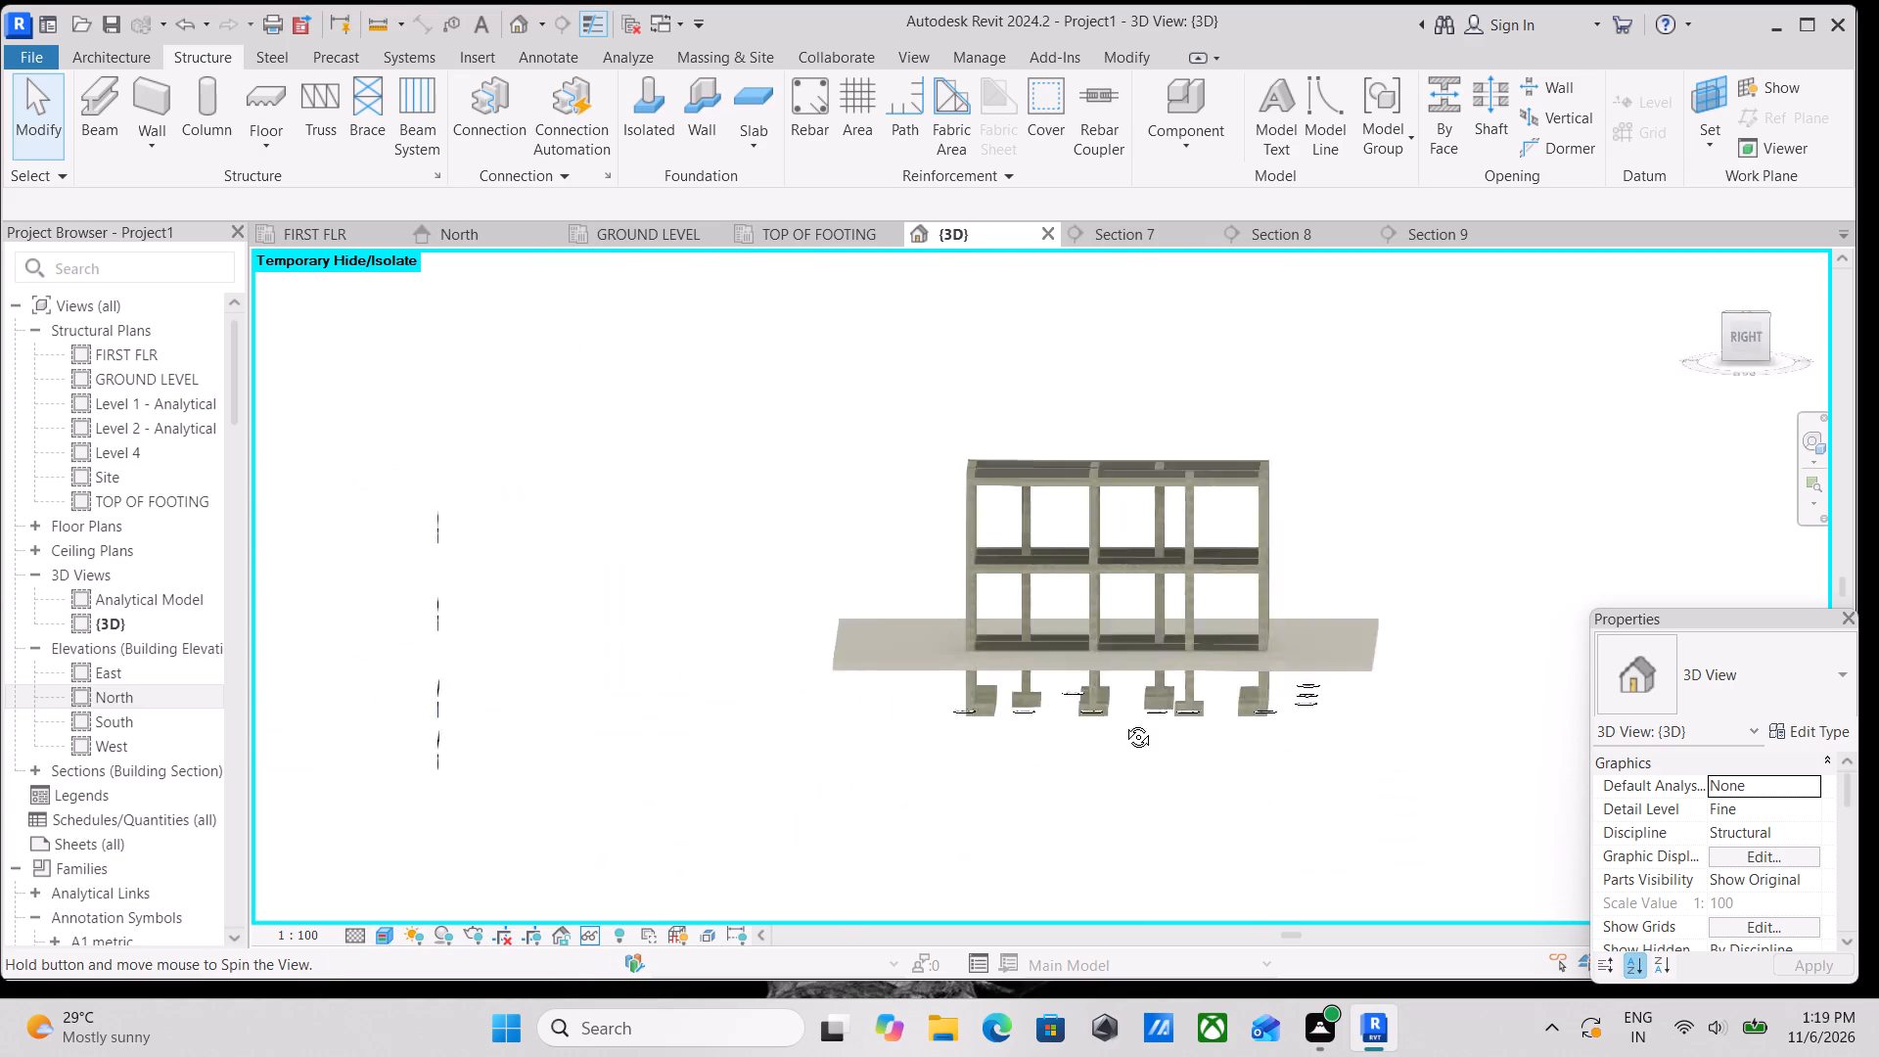
middle_click_drag(1123, 722, 1037, 765, "shift")
middle_click_drag(1239, 731, 1138, 727)
scroll(1188, 722, "up", 3)
middle_click_drag(1233, 731, 1238, 666)
type("rr")
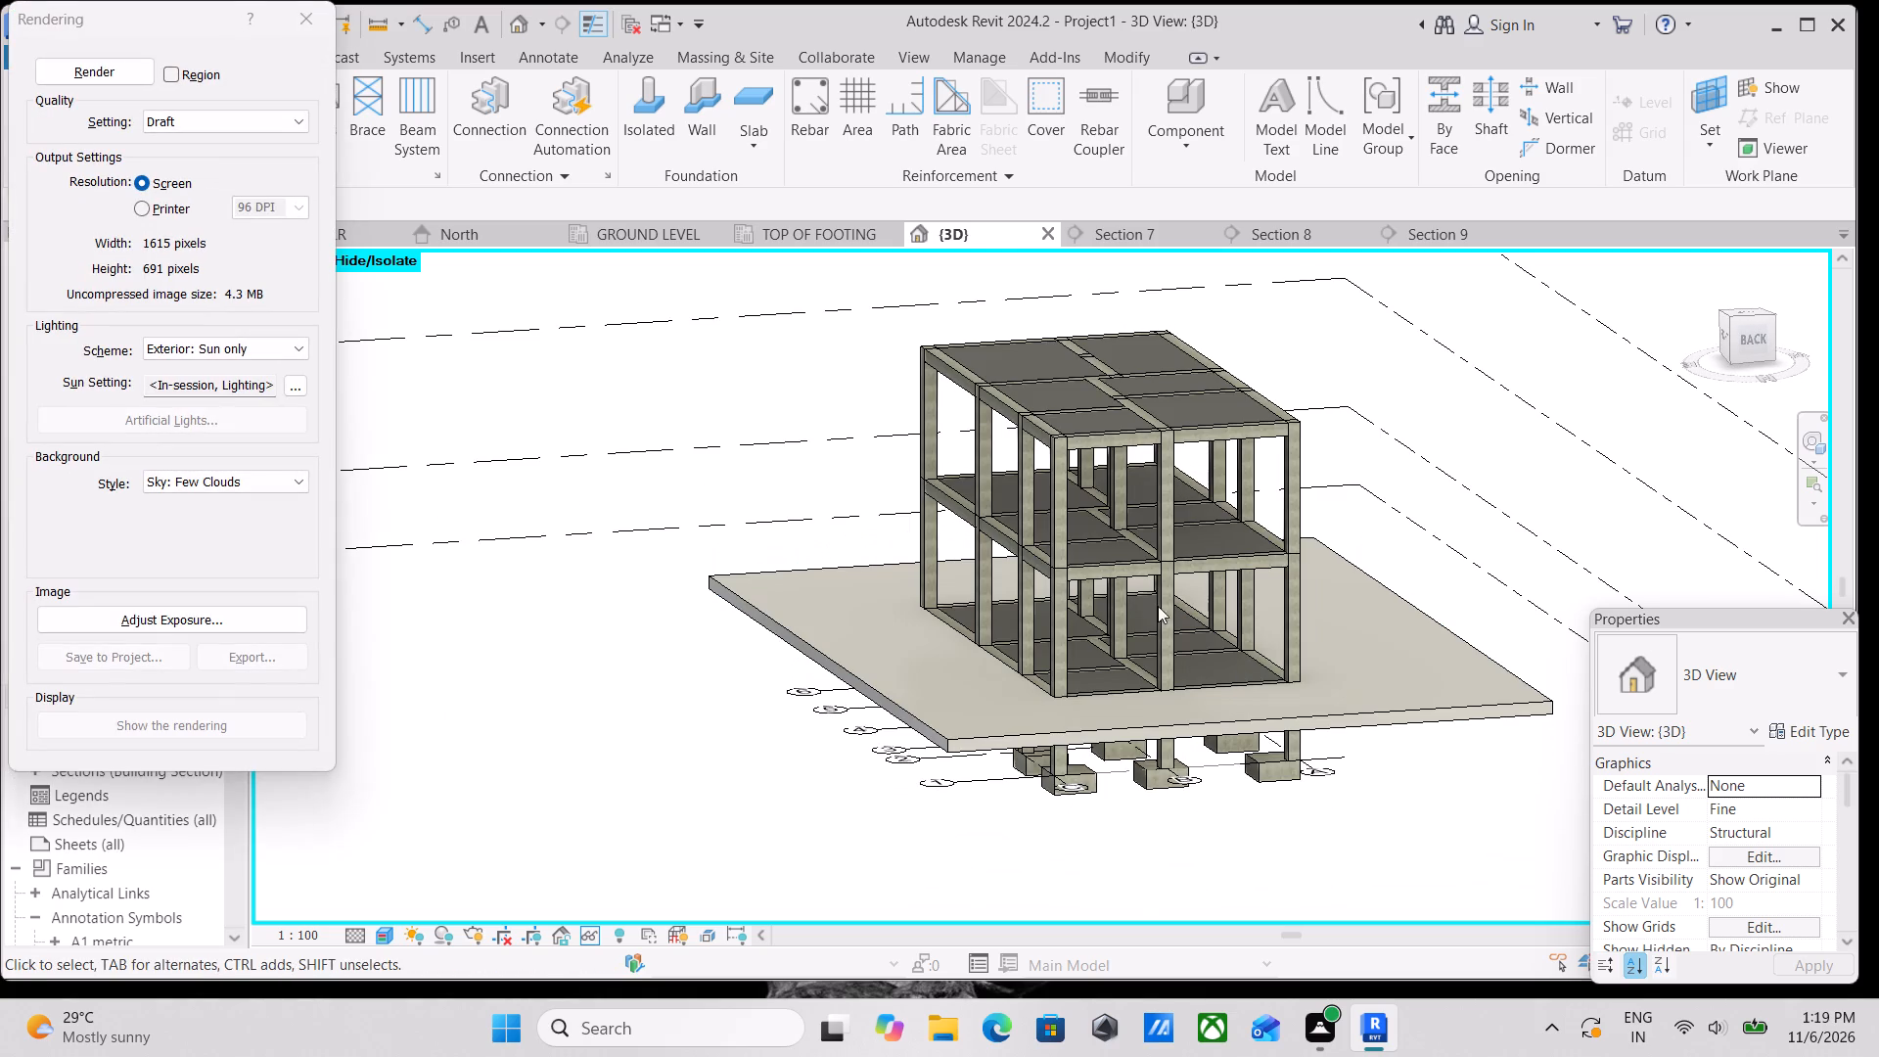
left_click(170, 76)
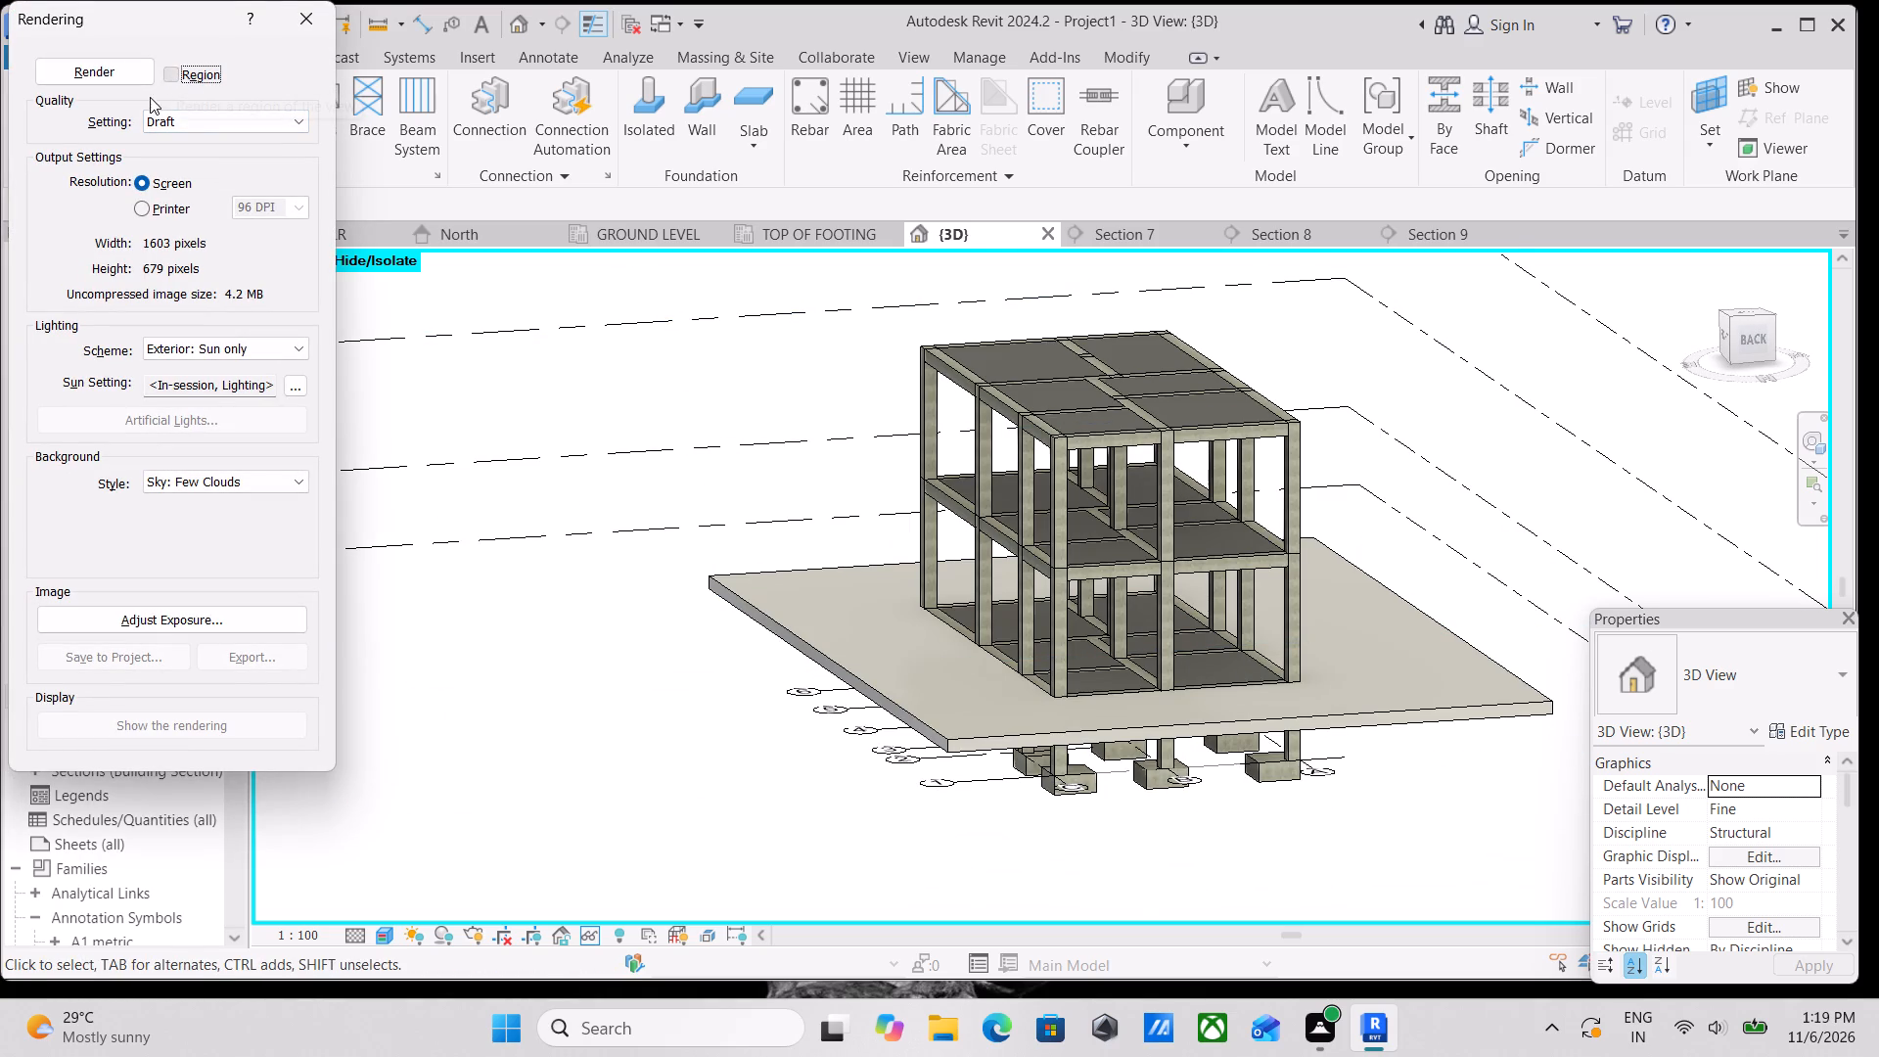
left_click(283, 135)
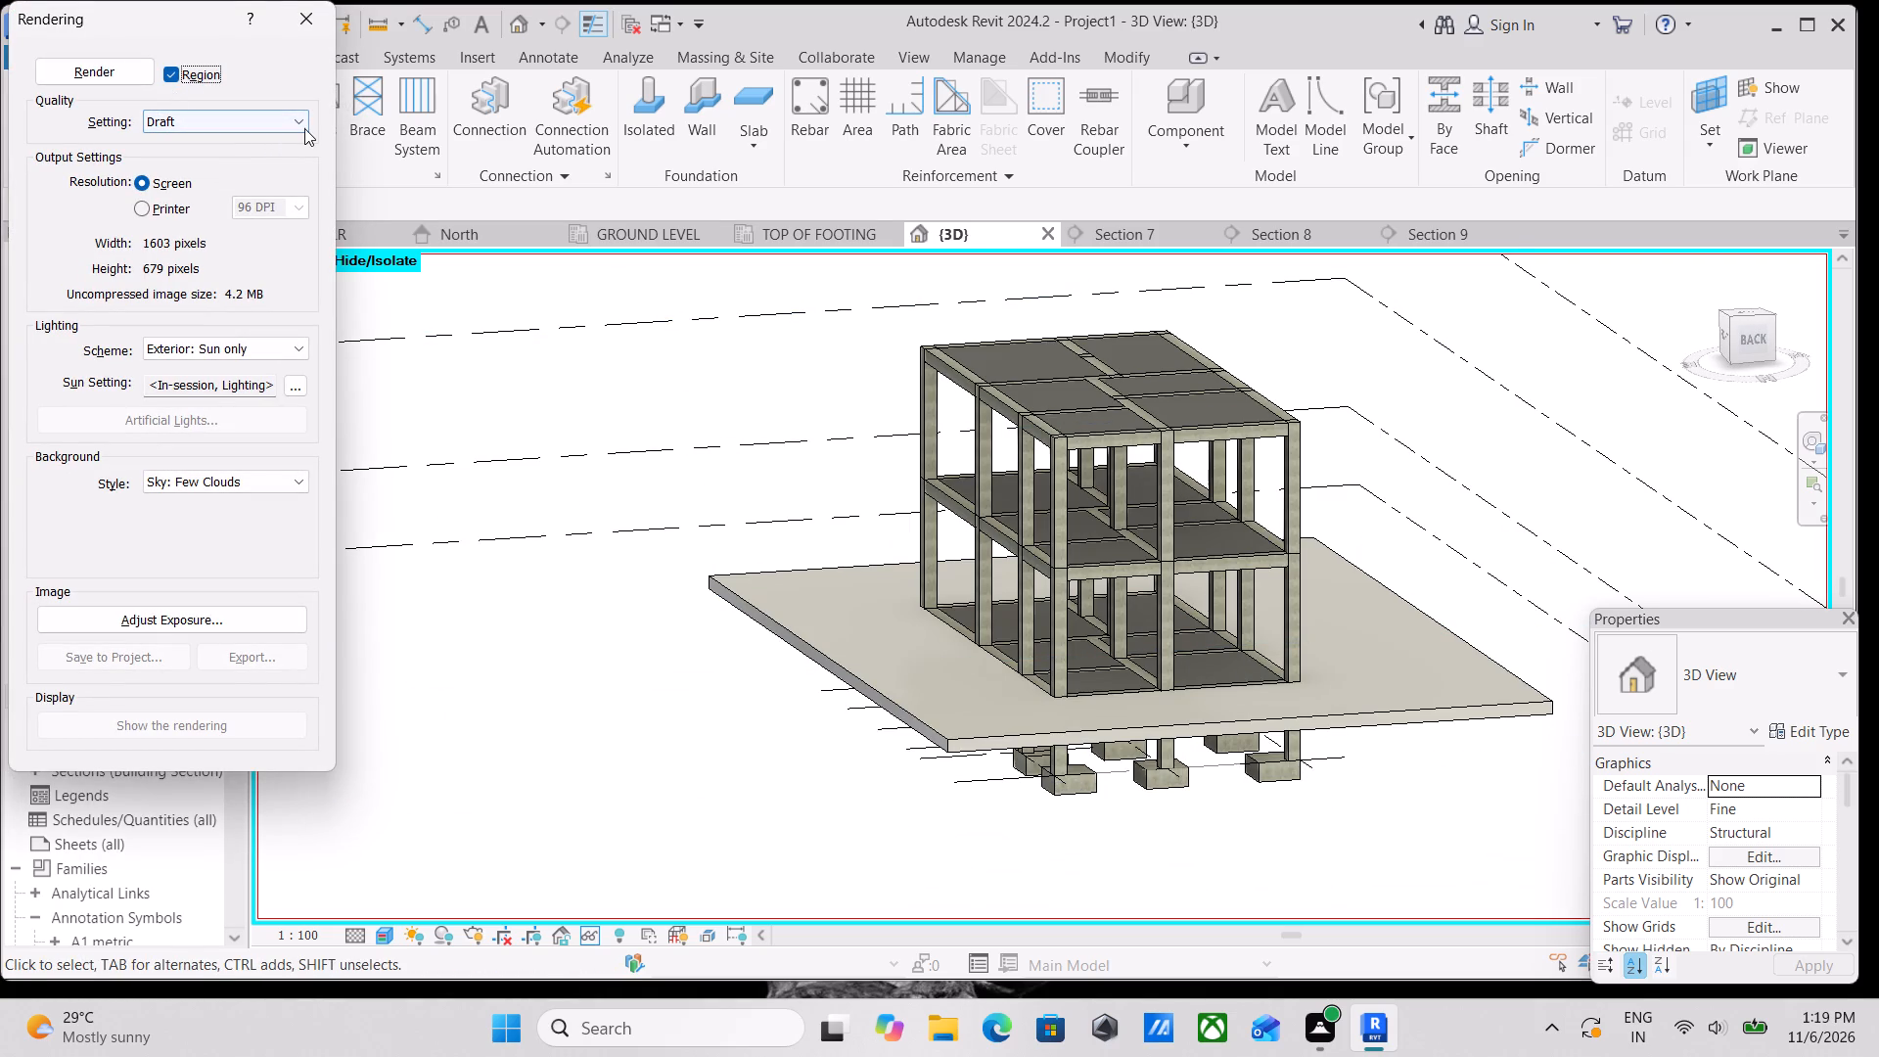
left_click(304, 128)
left_click(232, 179)
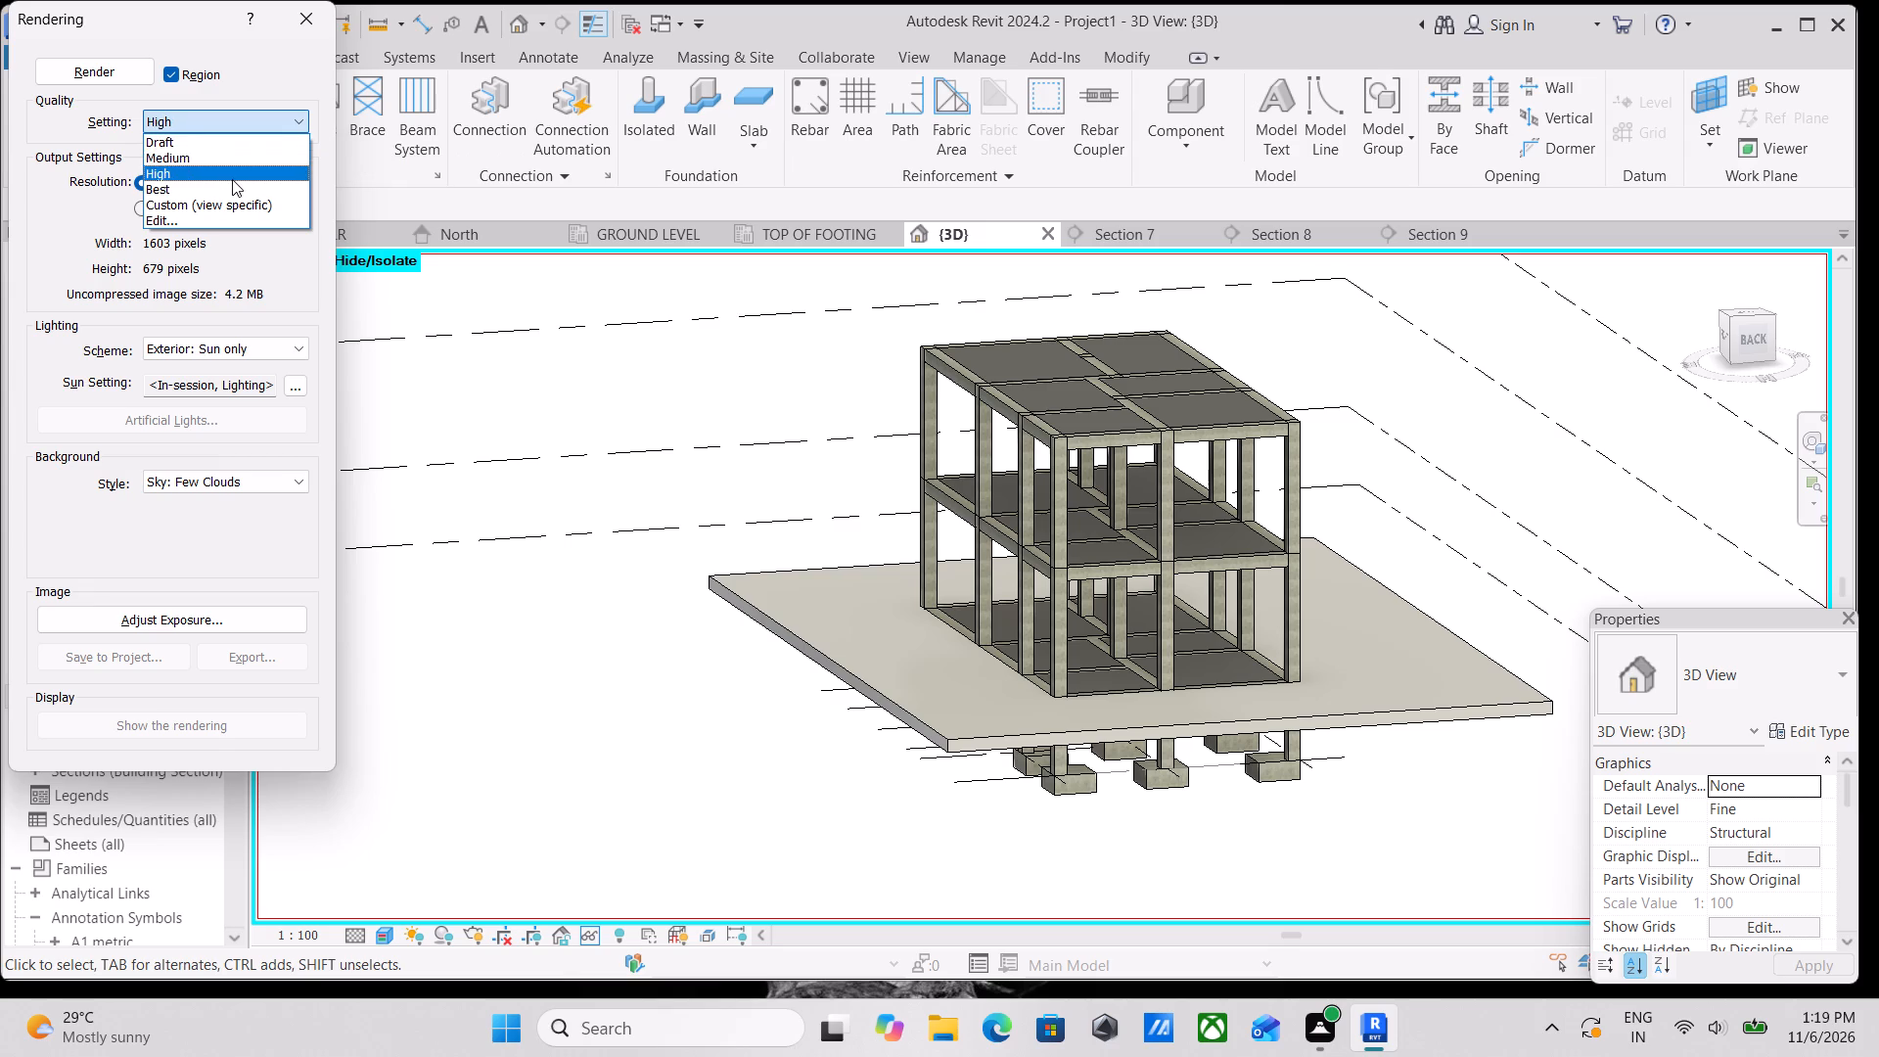
left_click(100, 70)
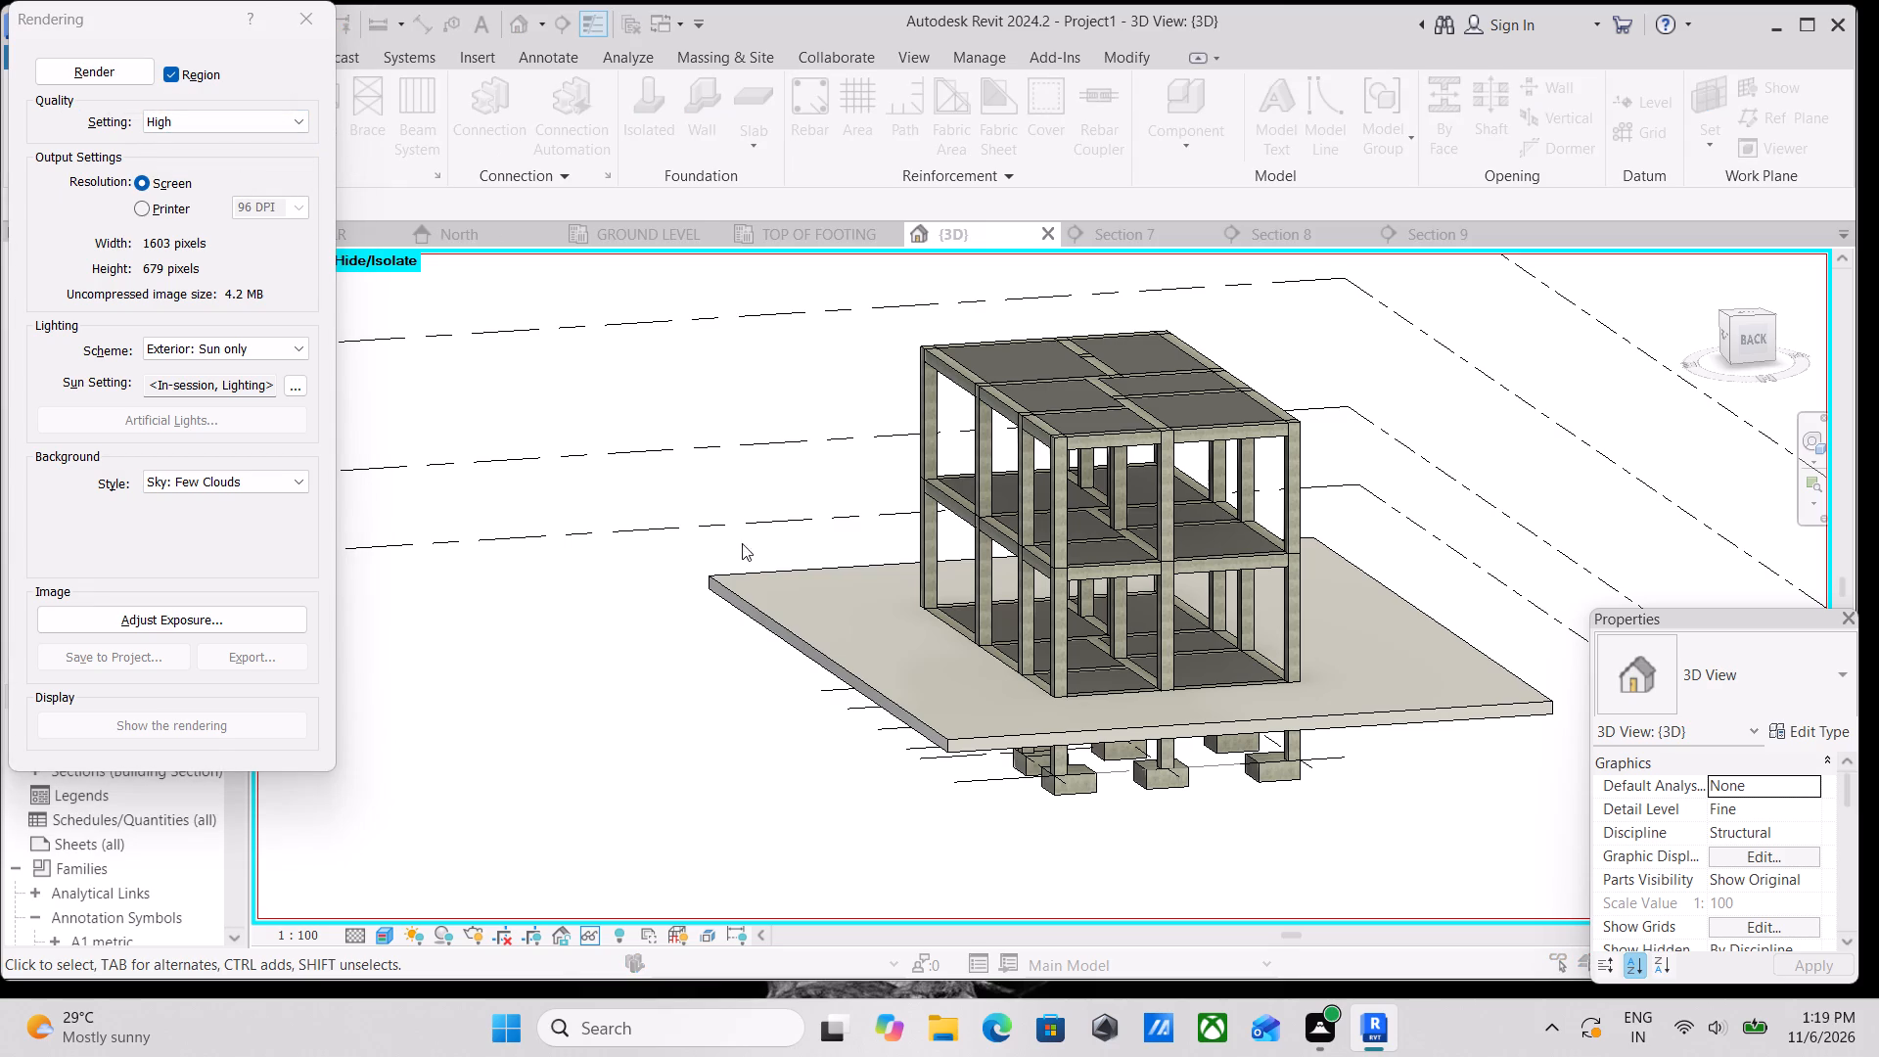
scroll(982, 573, "down", 2)
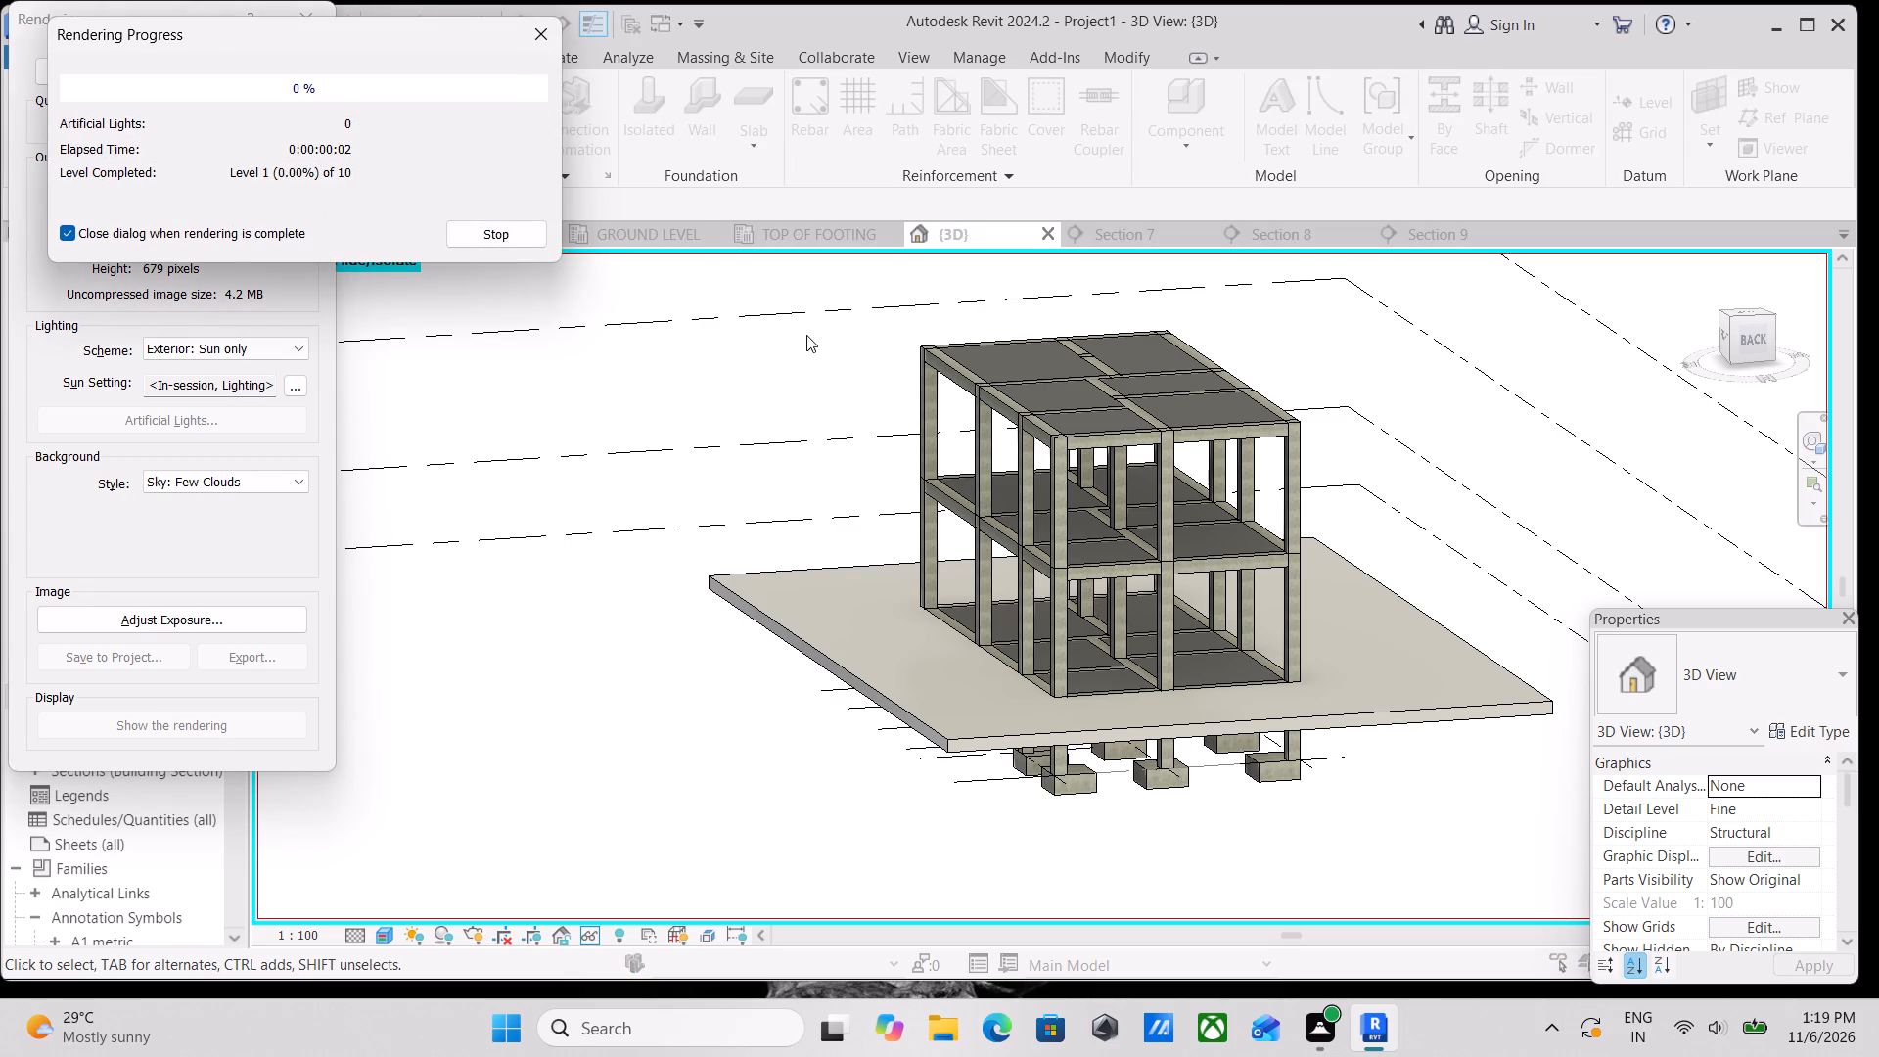
scroll(1121, 586, "down", 3)
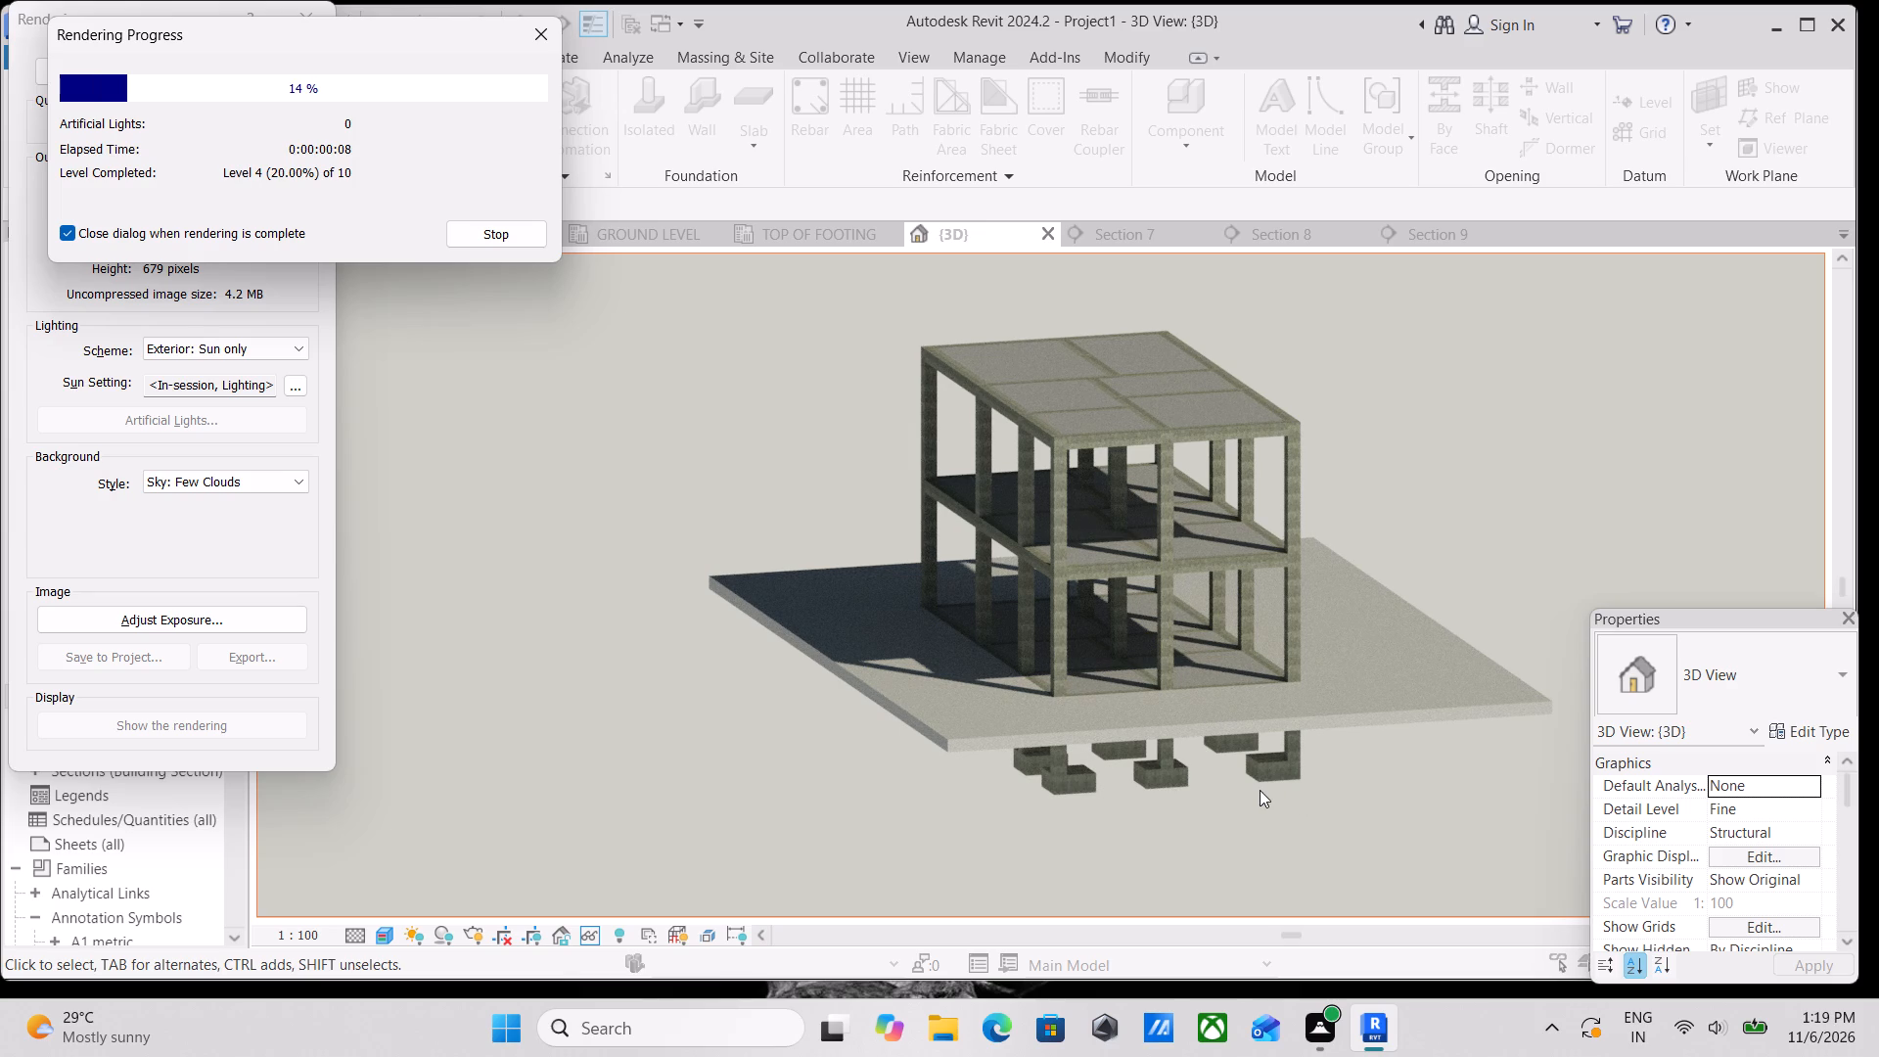
scroll(1201, 629, "up", 2)
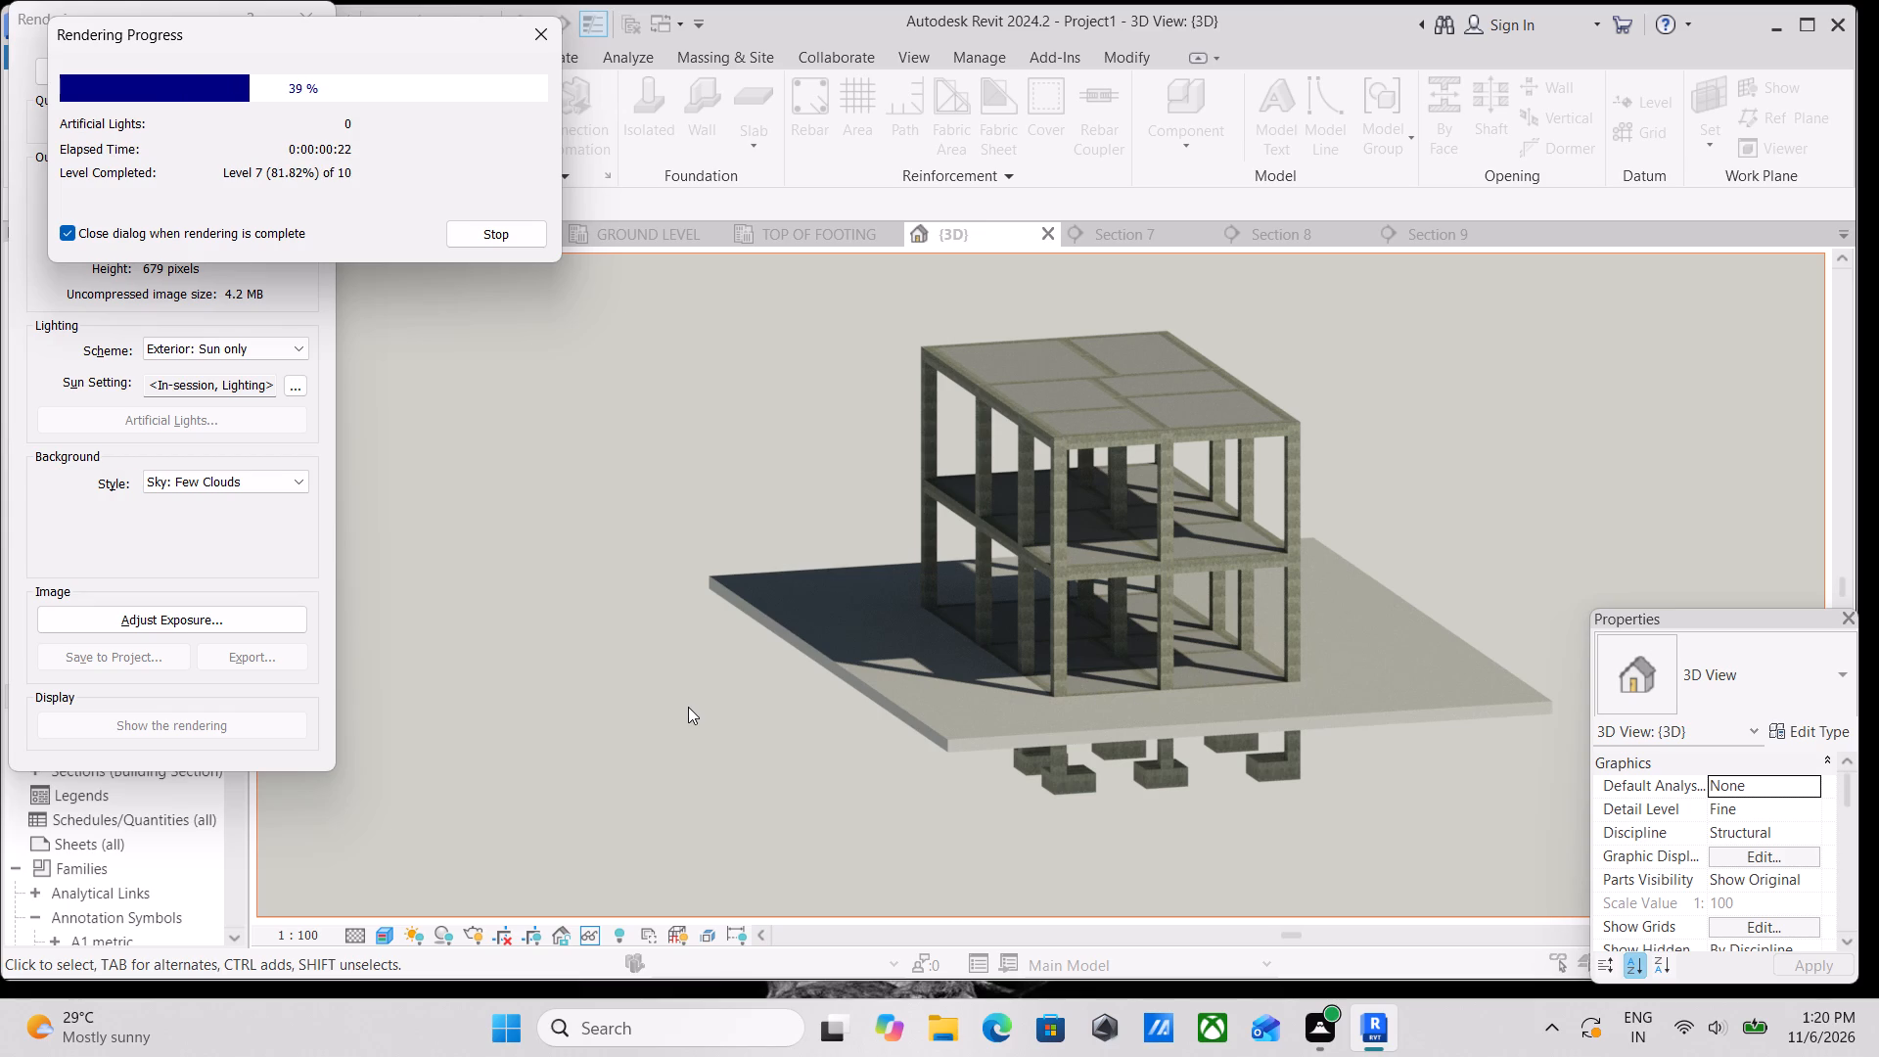
scroll(683, 781, "up", 1)
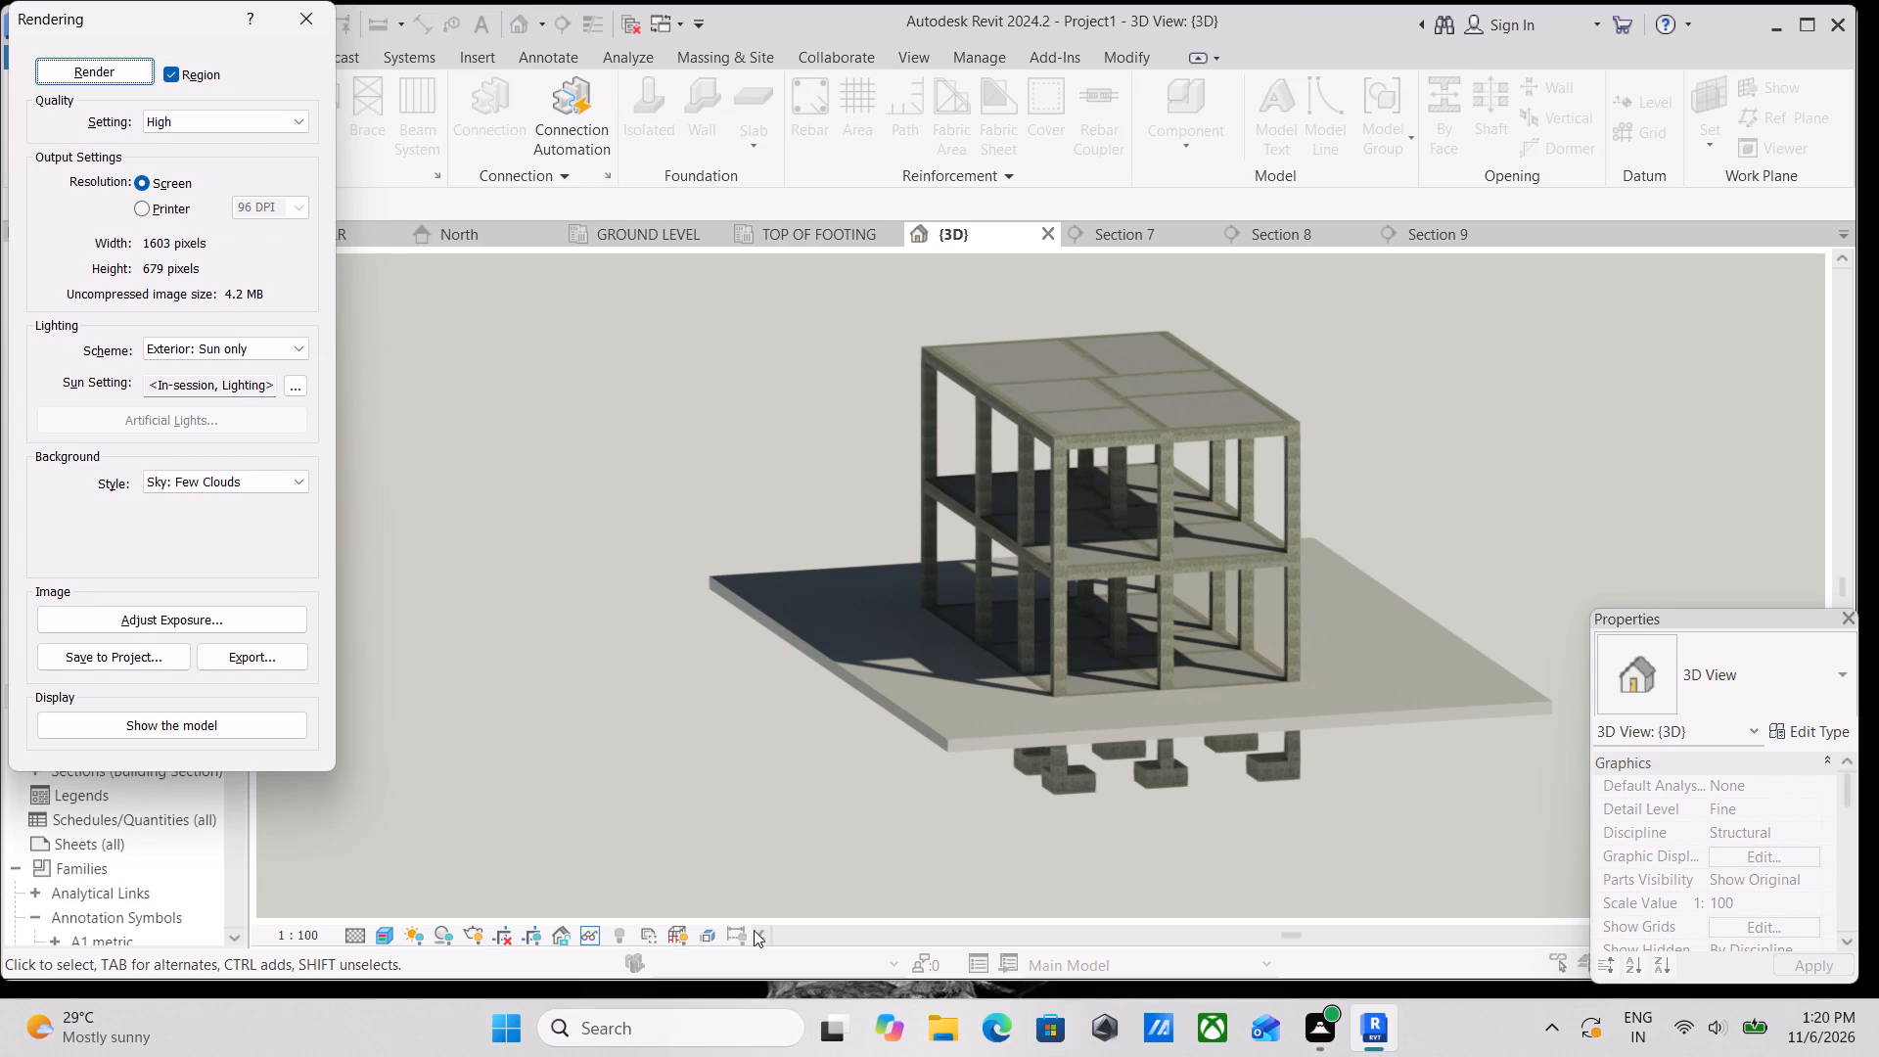
Capture a Snipping Tool screenshot of the rendered image, cropped closely around the building frame.
scroll(692, 912, "down", 1)
middle_click_drag(824, 894, 728, 905)
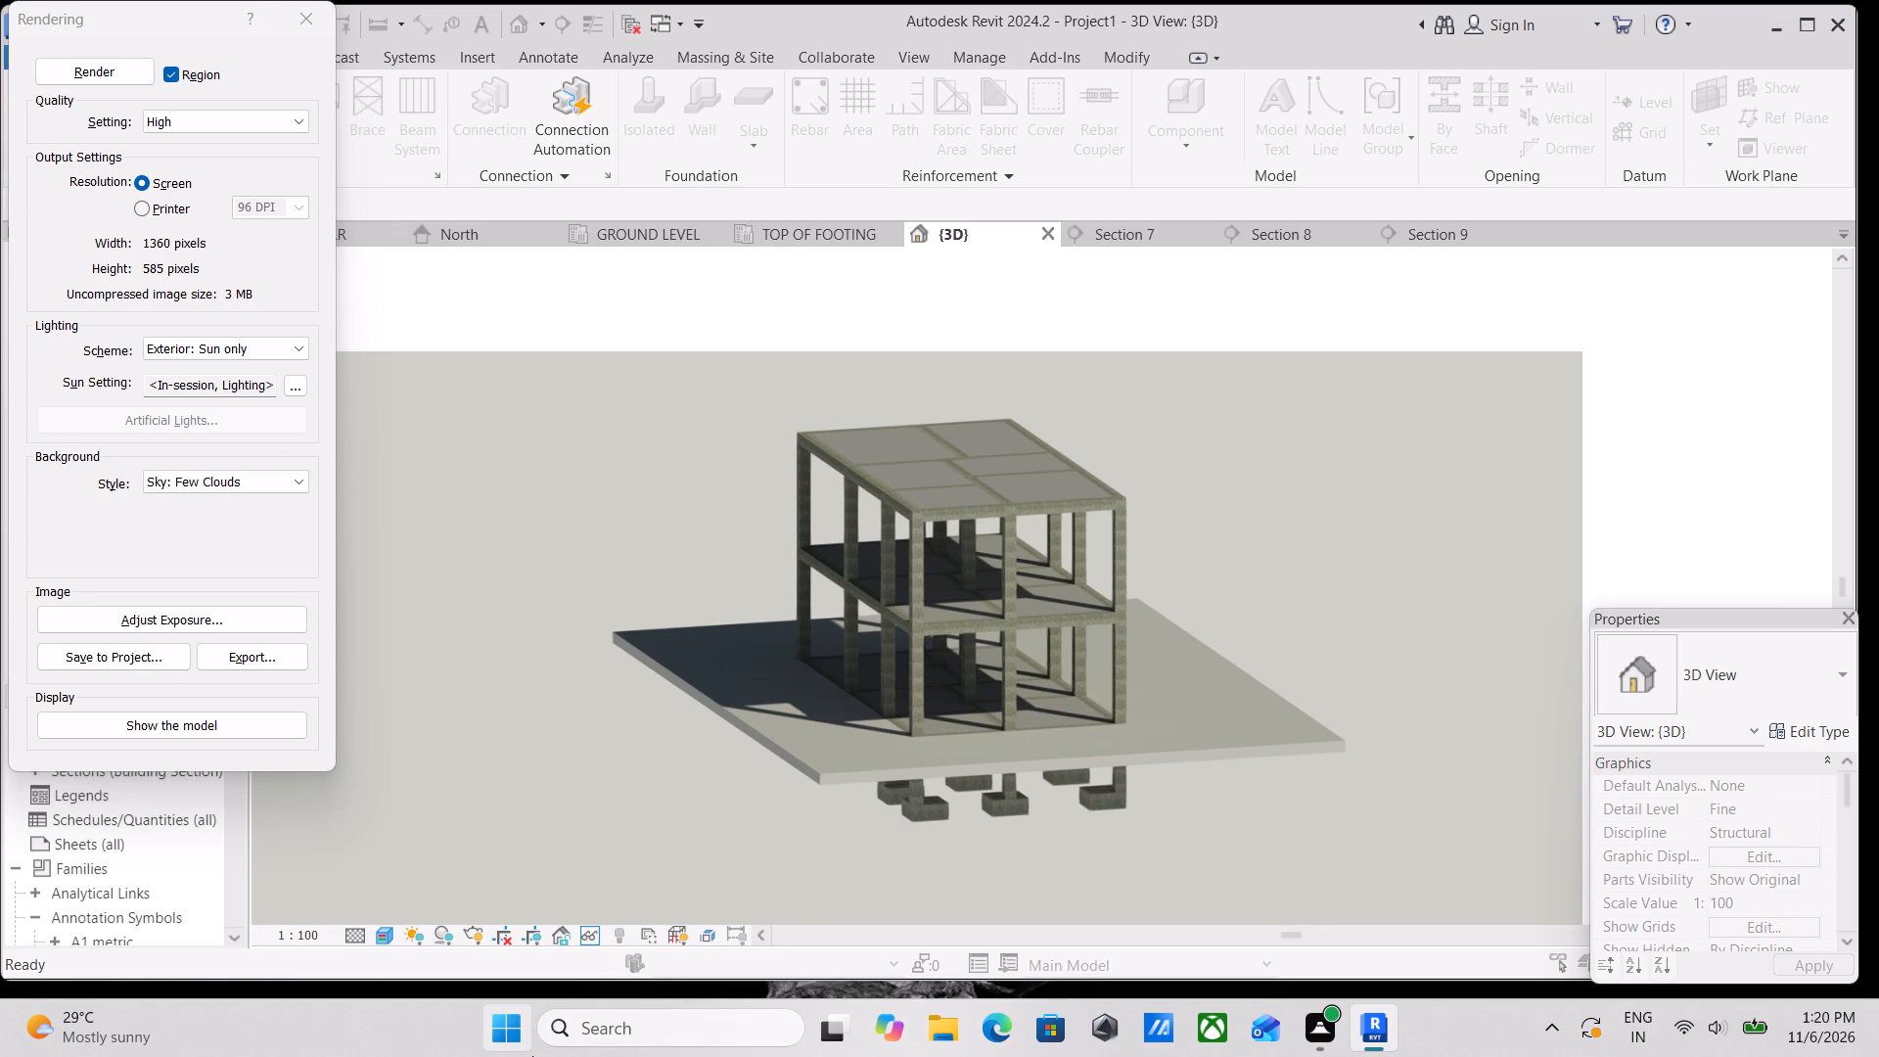
key("shift+super+s")
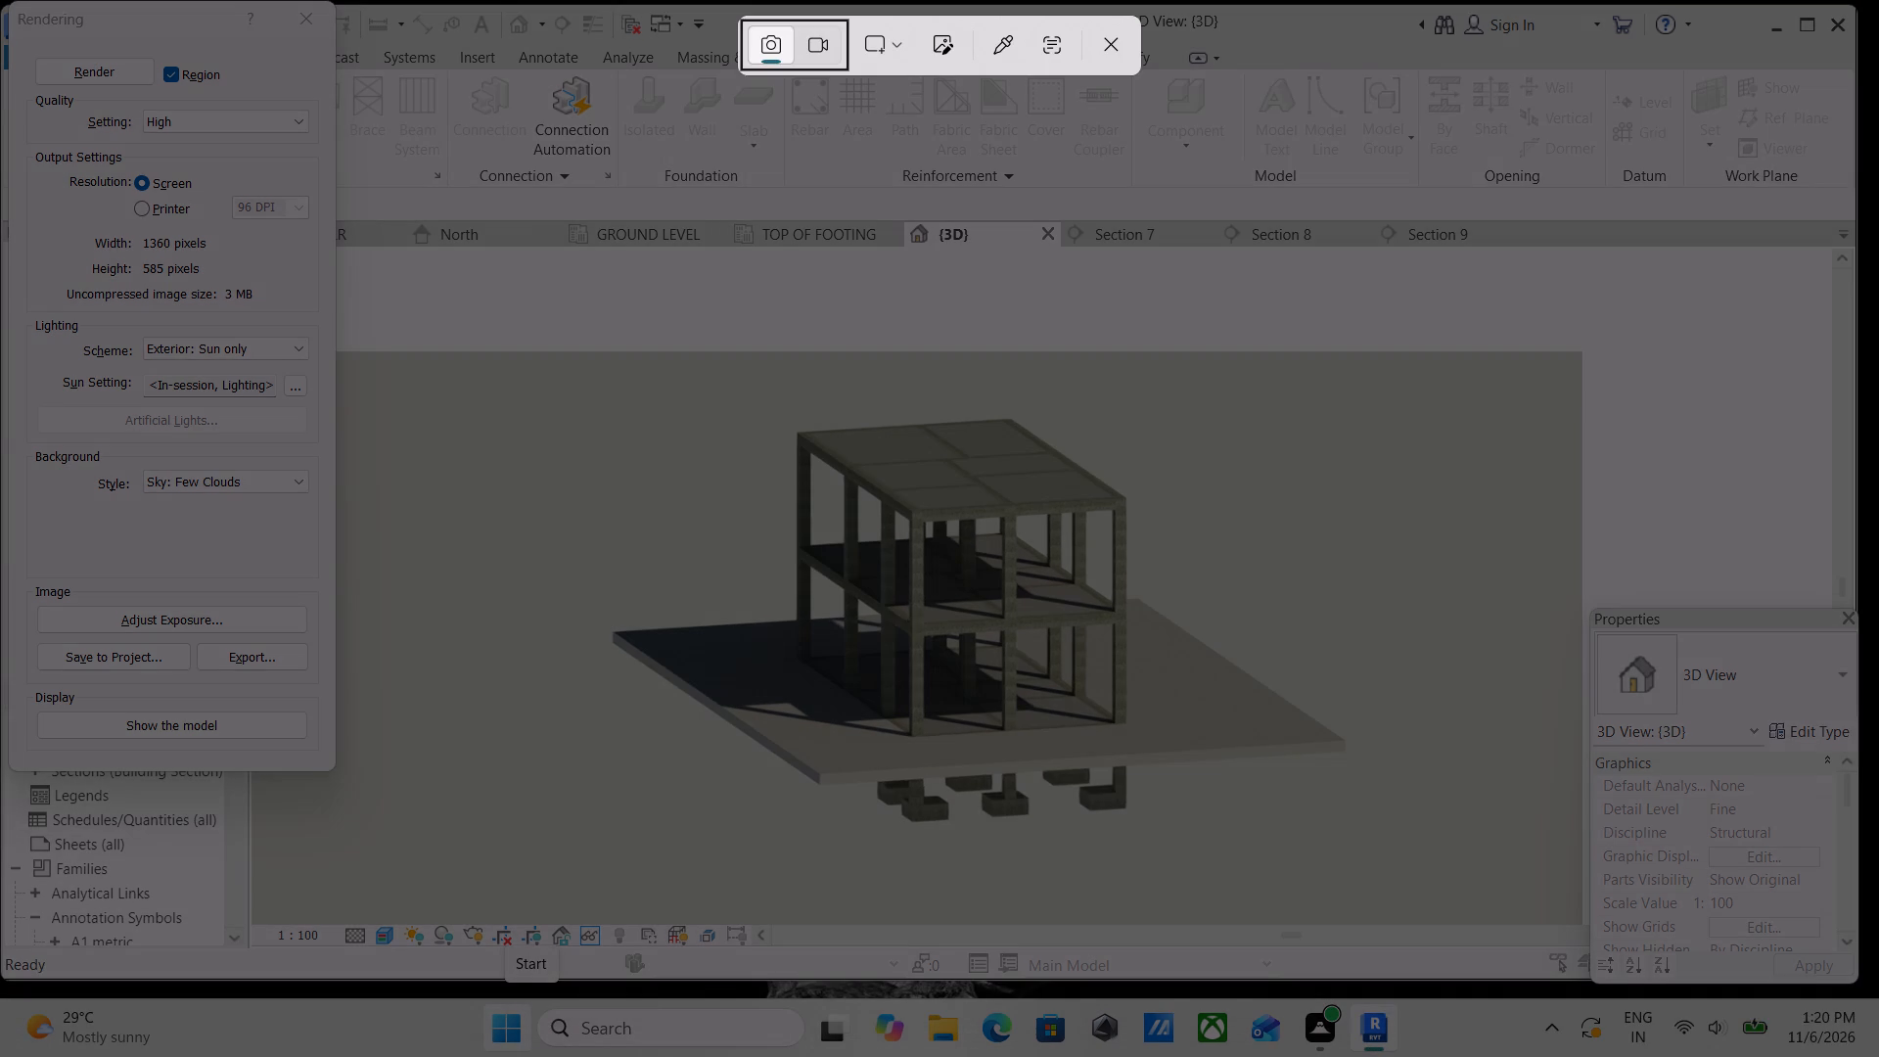
left_click_drag(709, 396, 1228, 902)
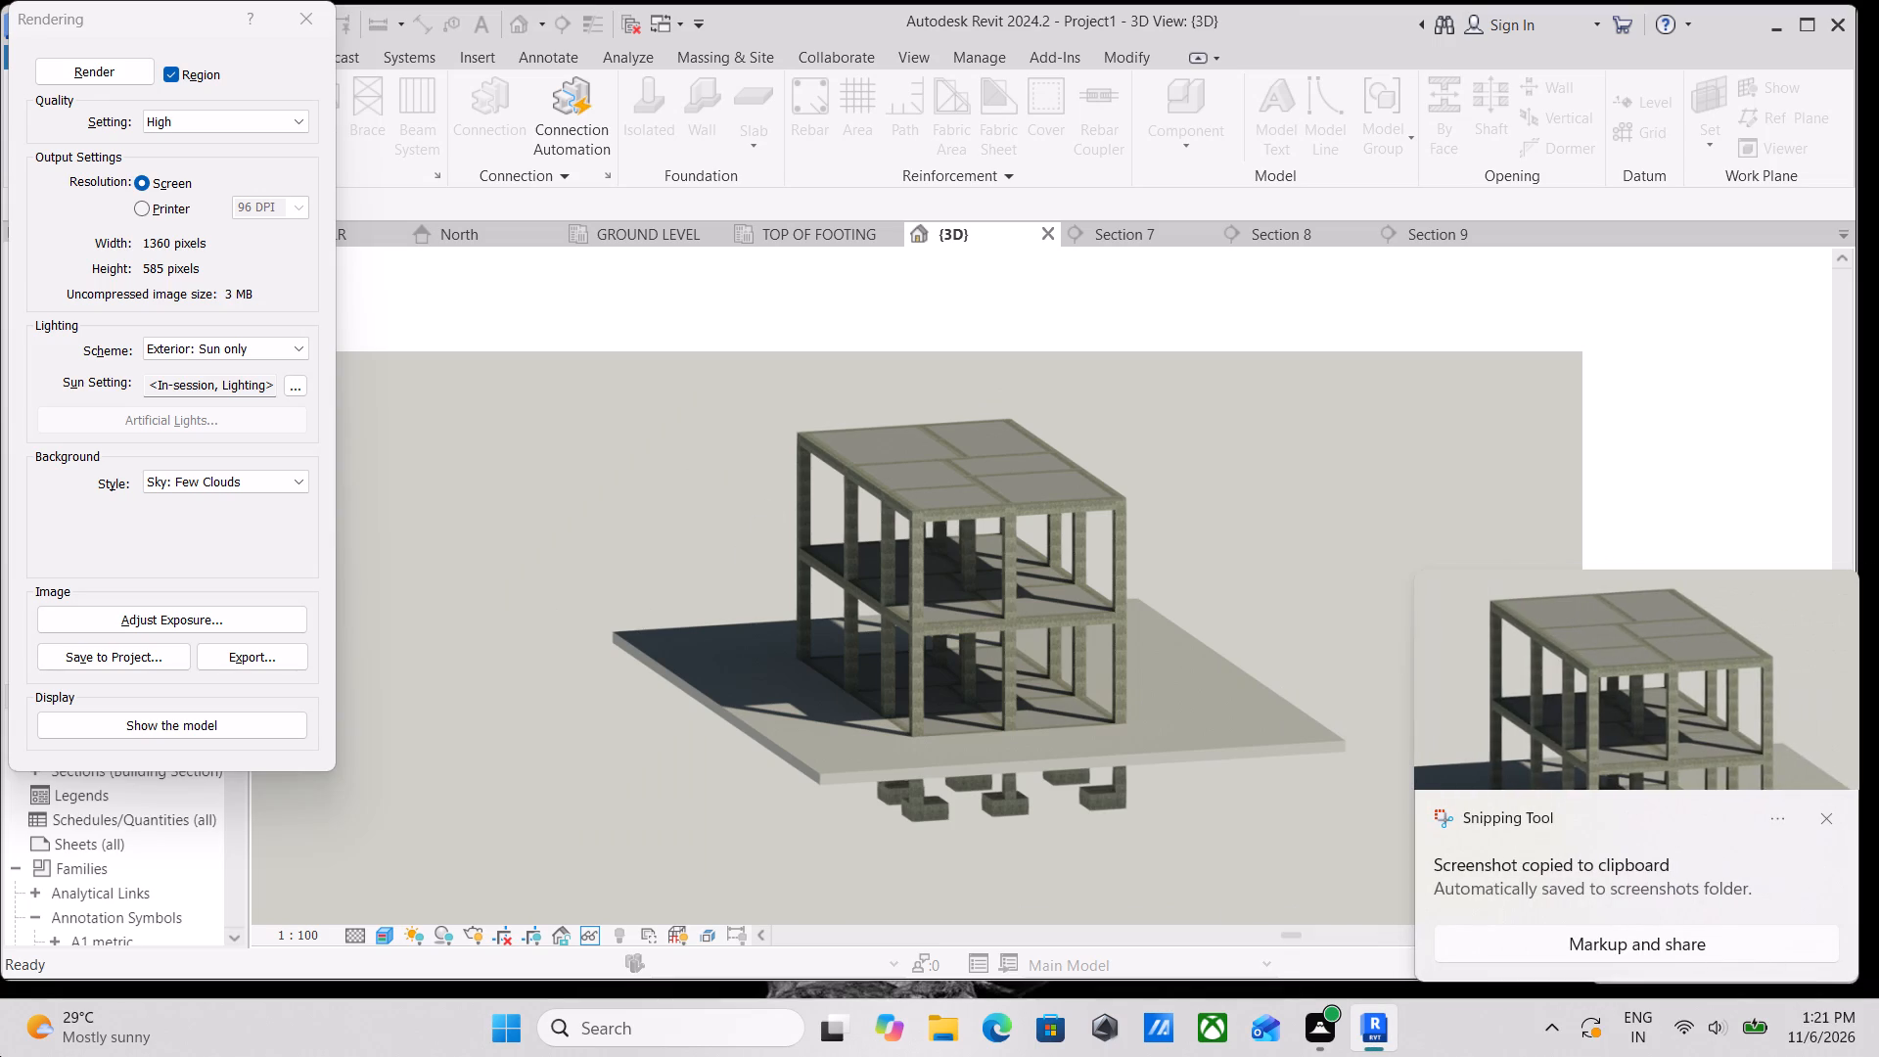
Capture a wider Snipping Tool screenshot of the render covering the frame and the toposolid, and close the rendering settings.
key("shift+super+s")
scroll(191, 0, "down", 1)
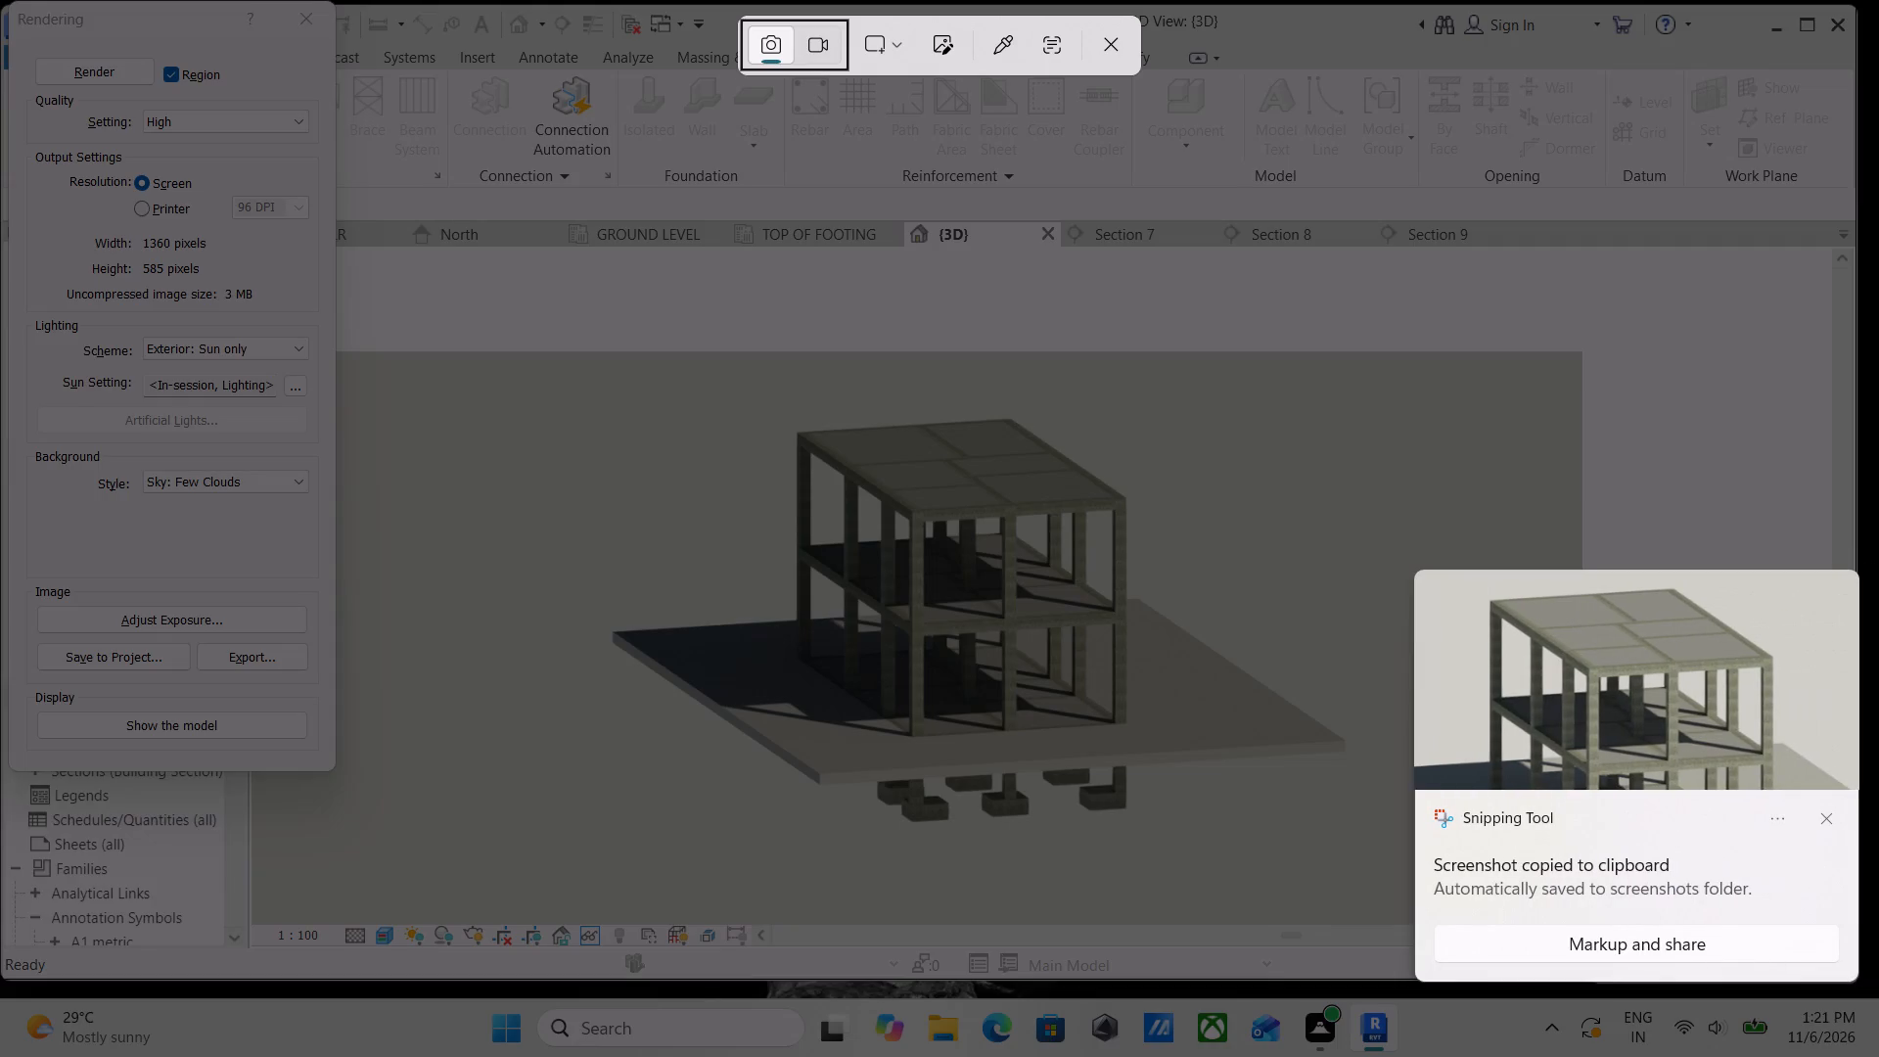
left_click_drag(570, 380, 1272, 808)
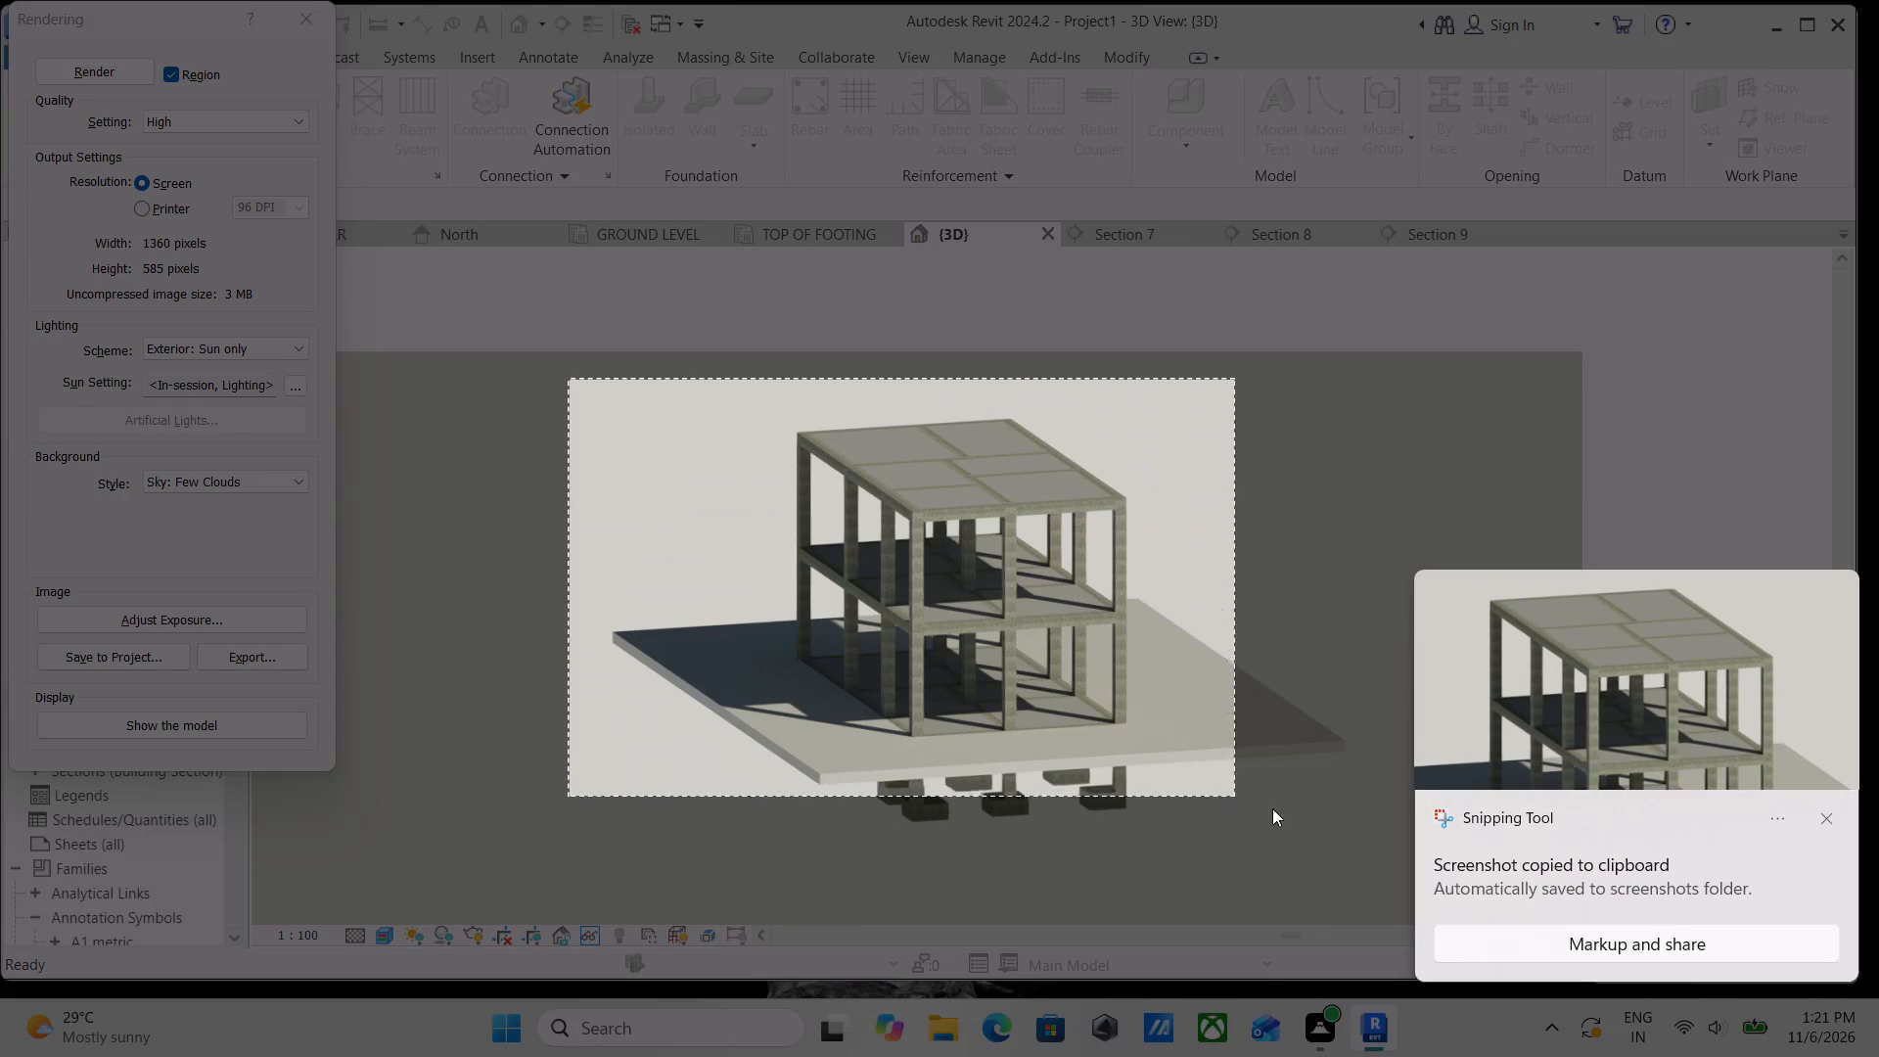
left_click_drag(1272, 808, 1316, 835)
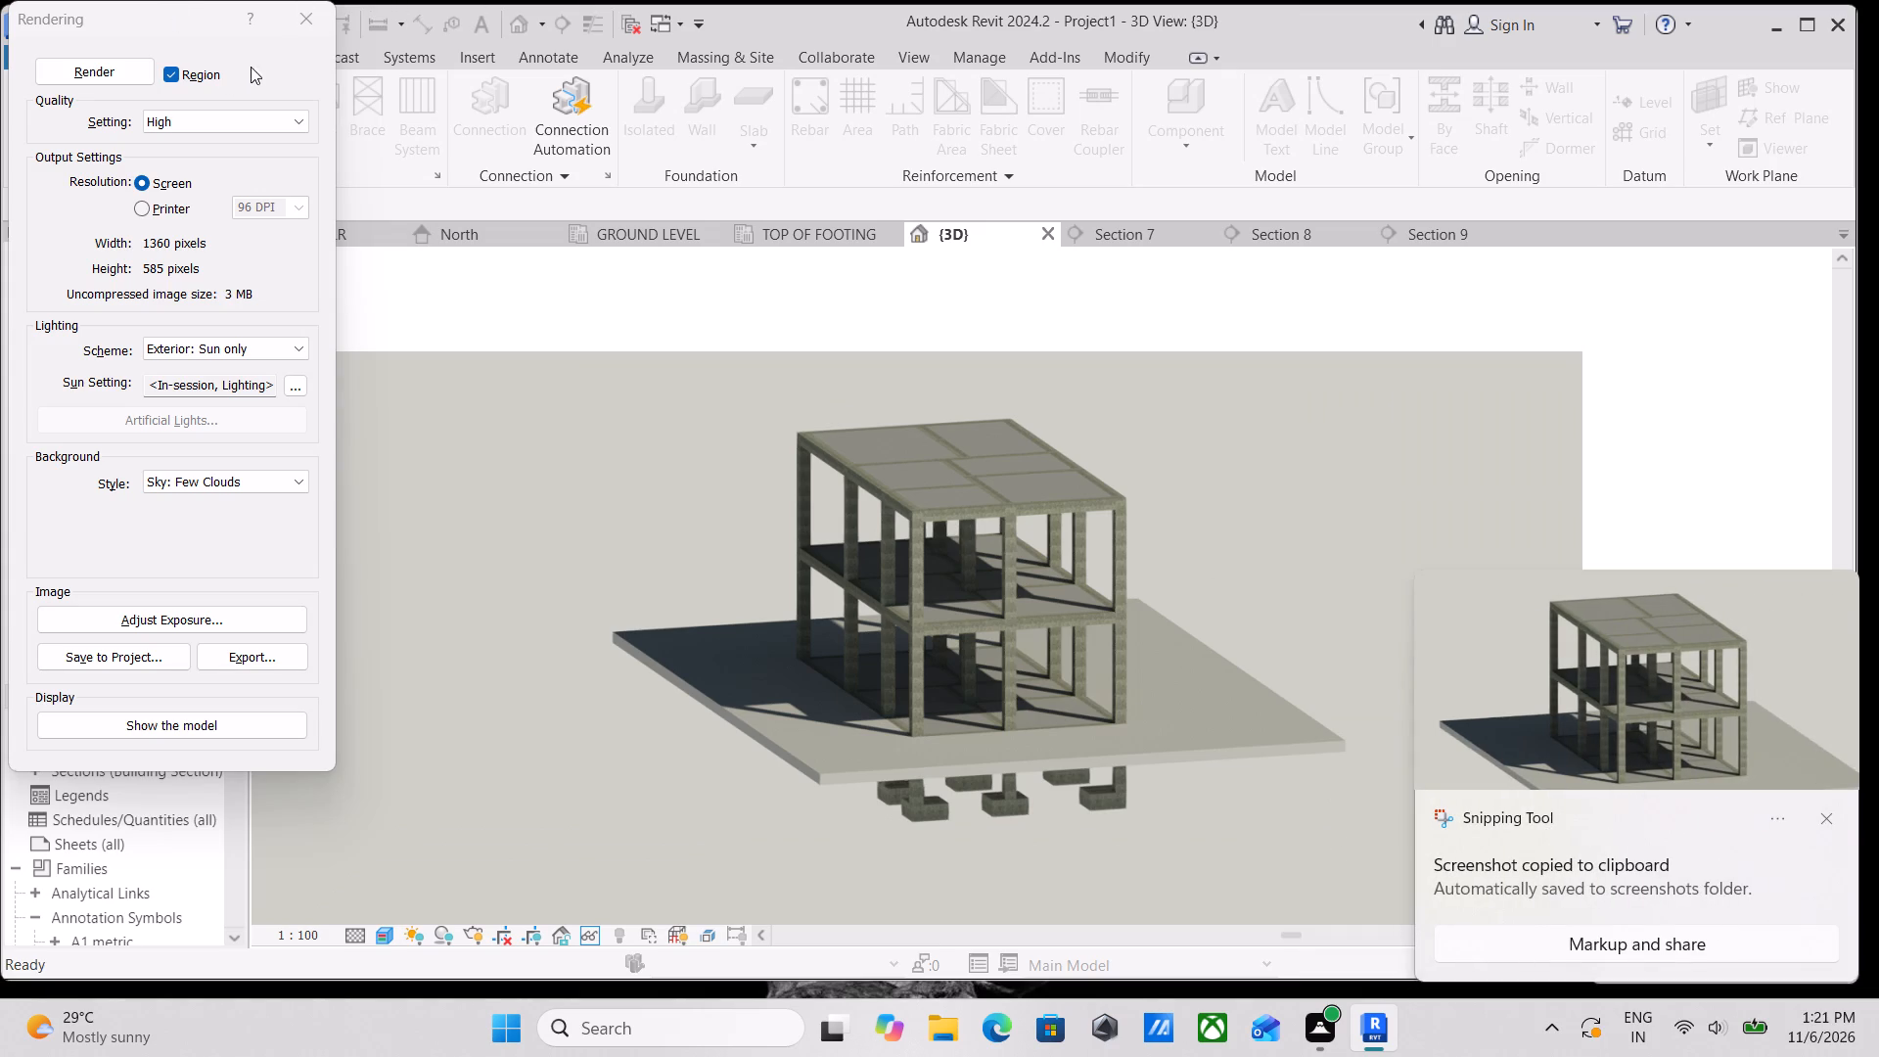
left_click(290, 16)
Save the model to the Desktop as a Revit project file named "structure project 4568".
left_click(27, 56)
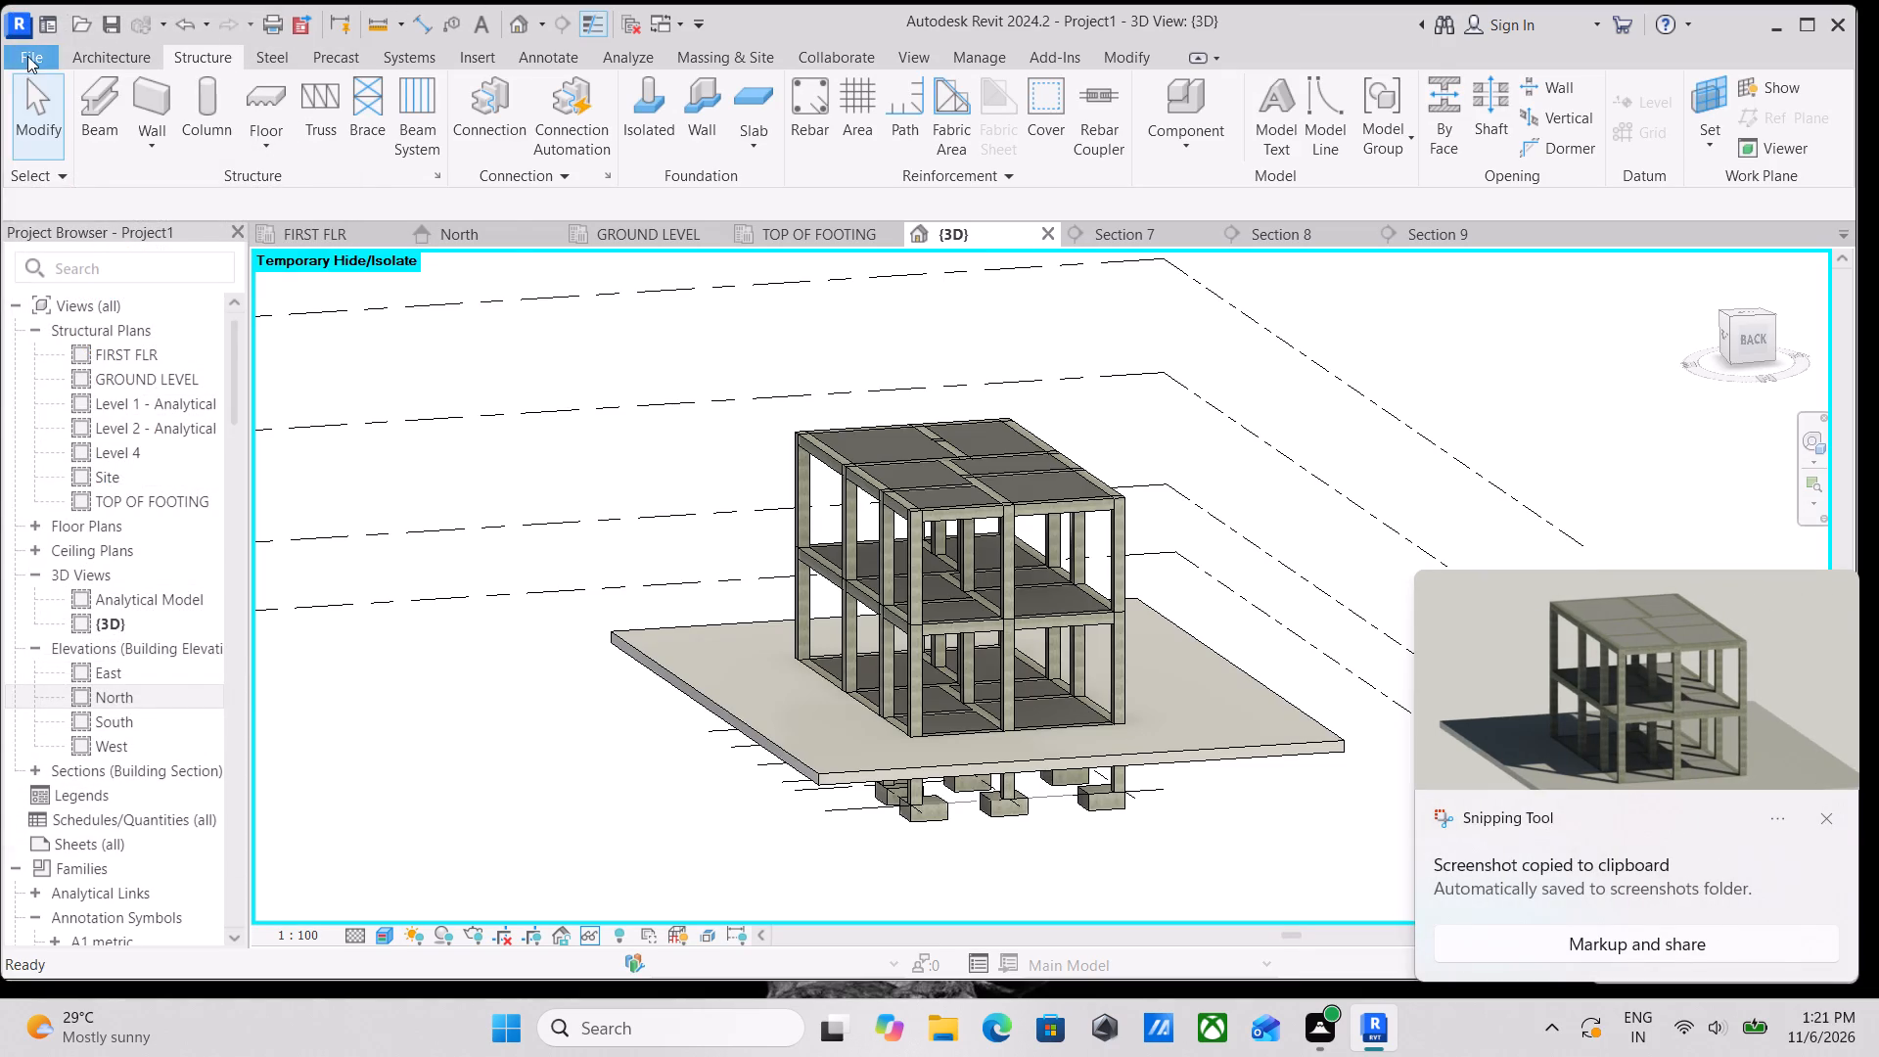
left_click(161, 360)
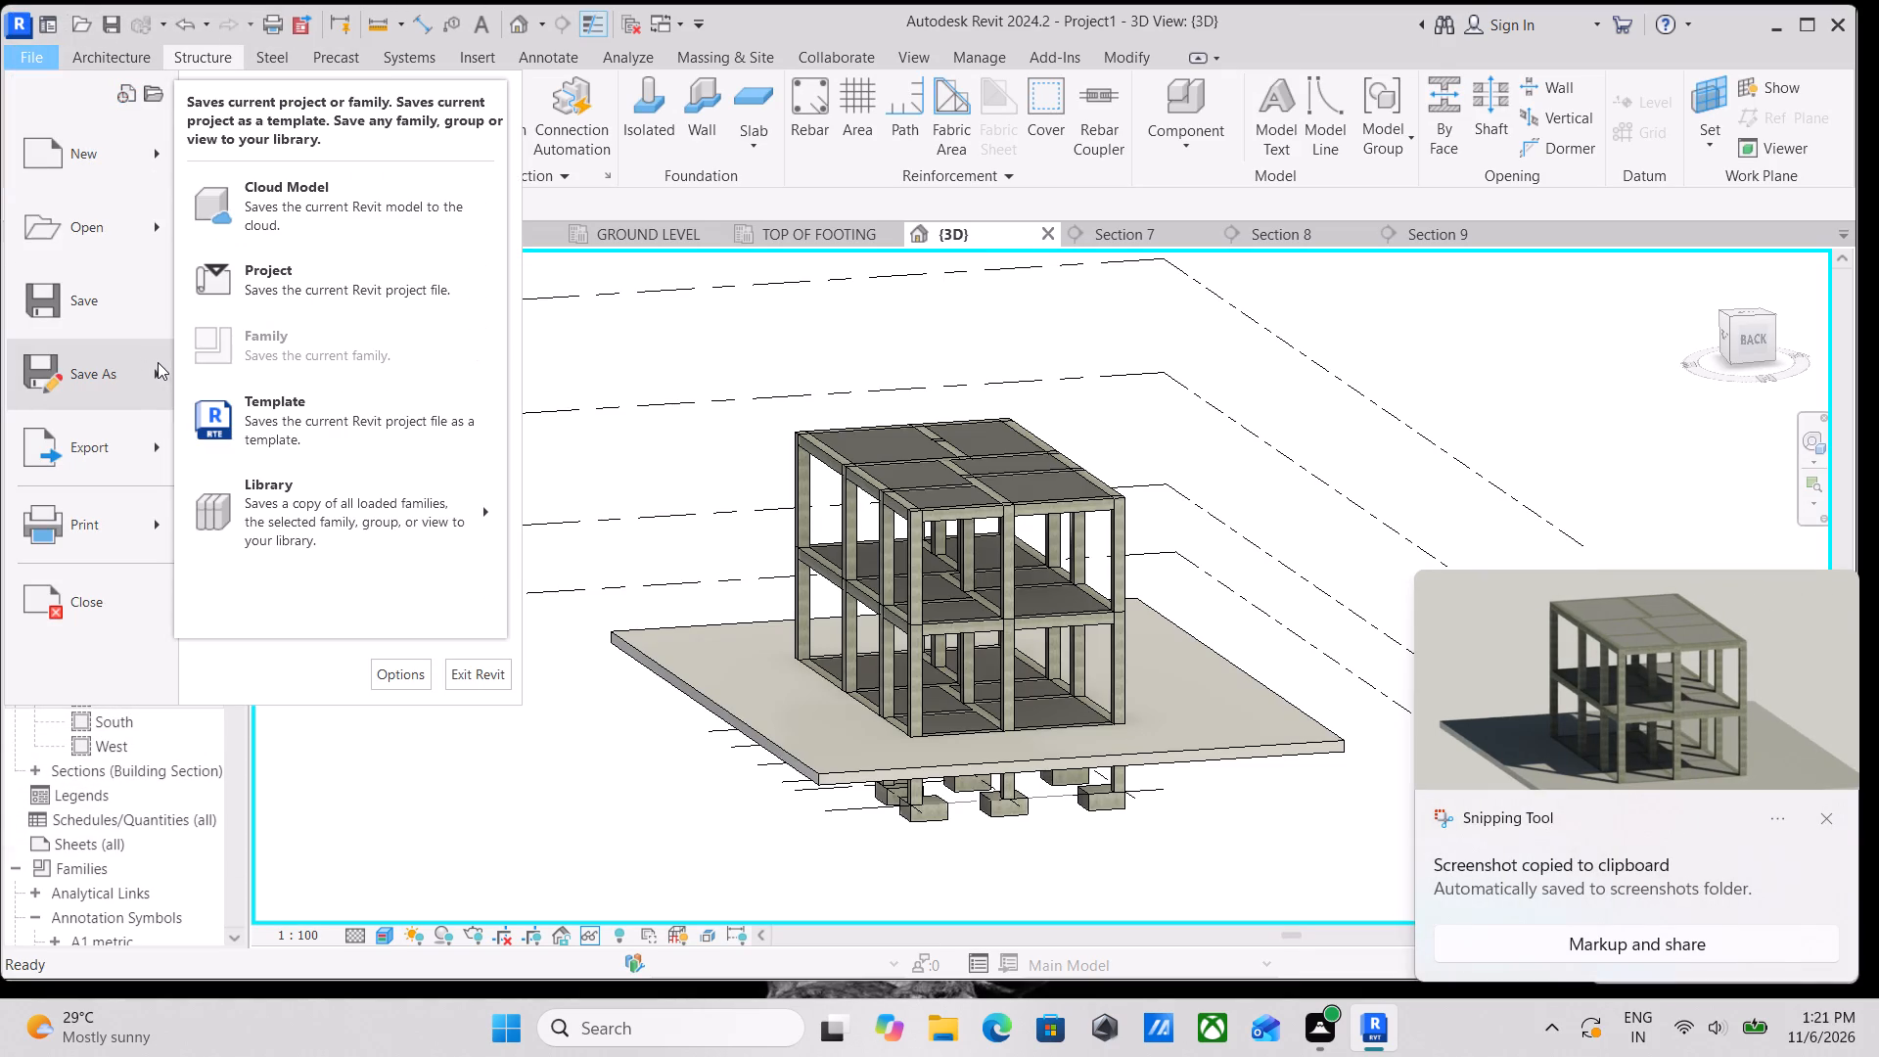
left_click(341, 288)
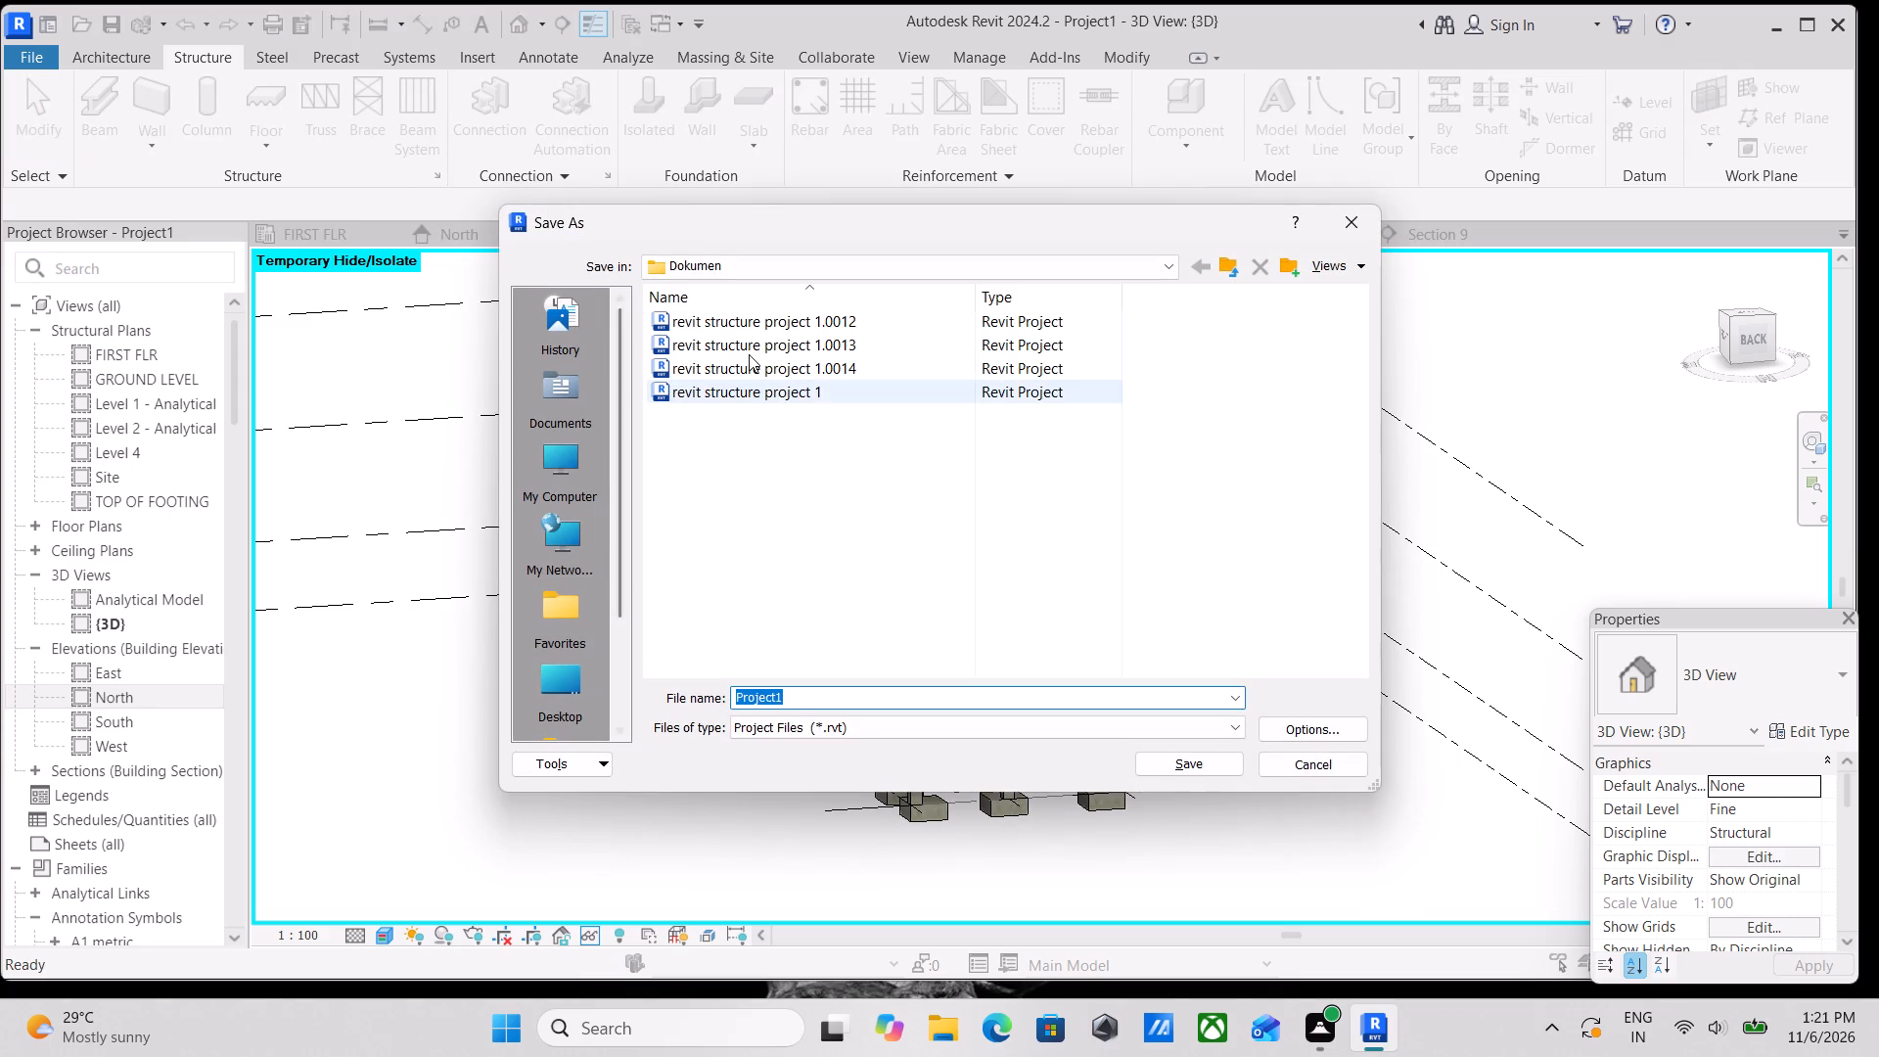
scroll(557, 599, "down", 3)
double_click(583, 548)
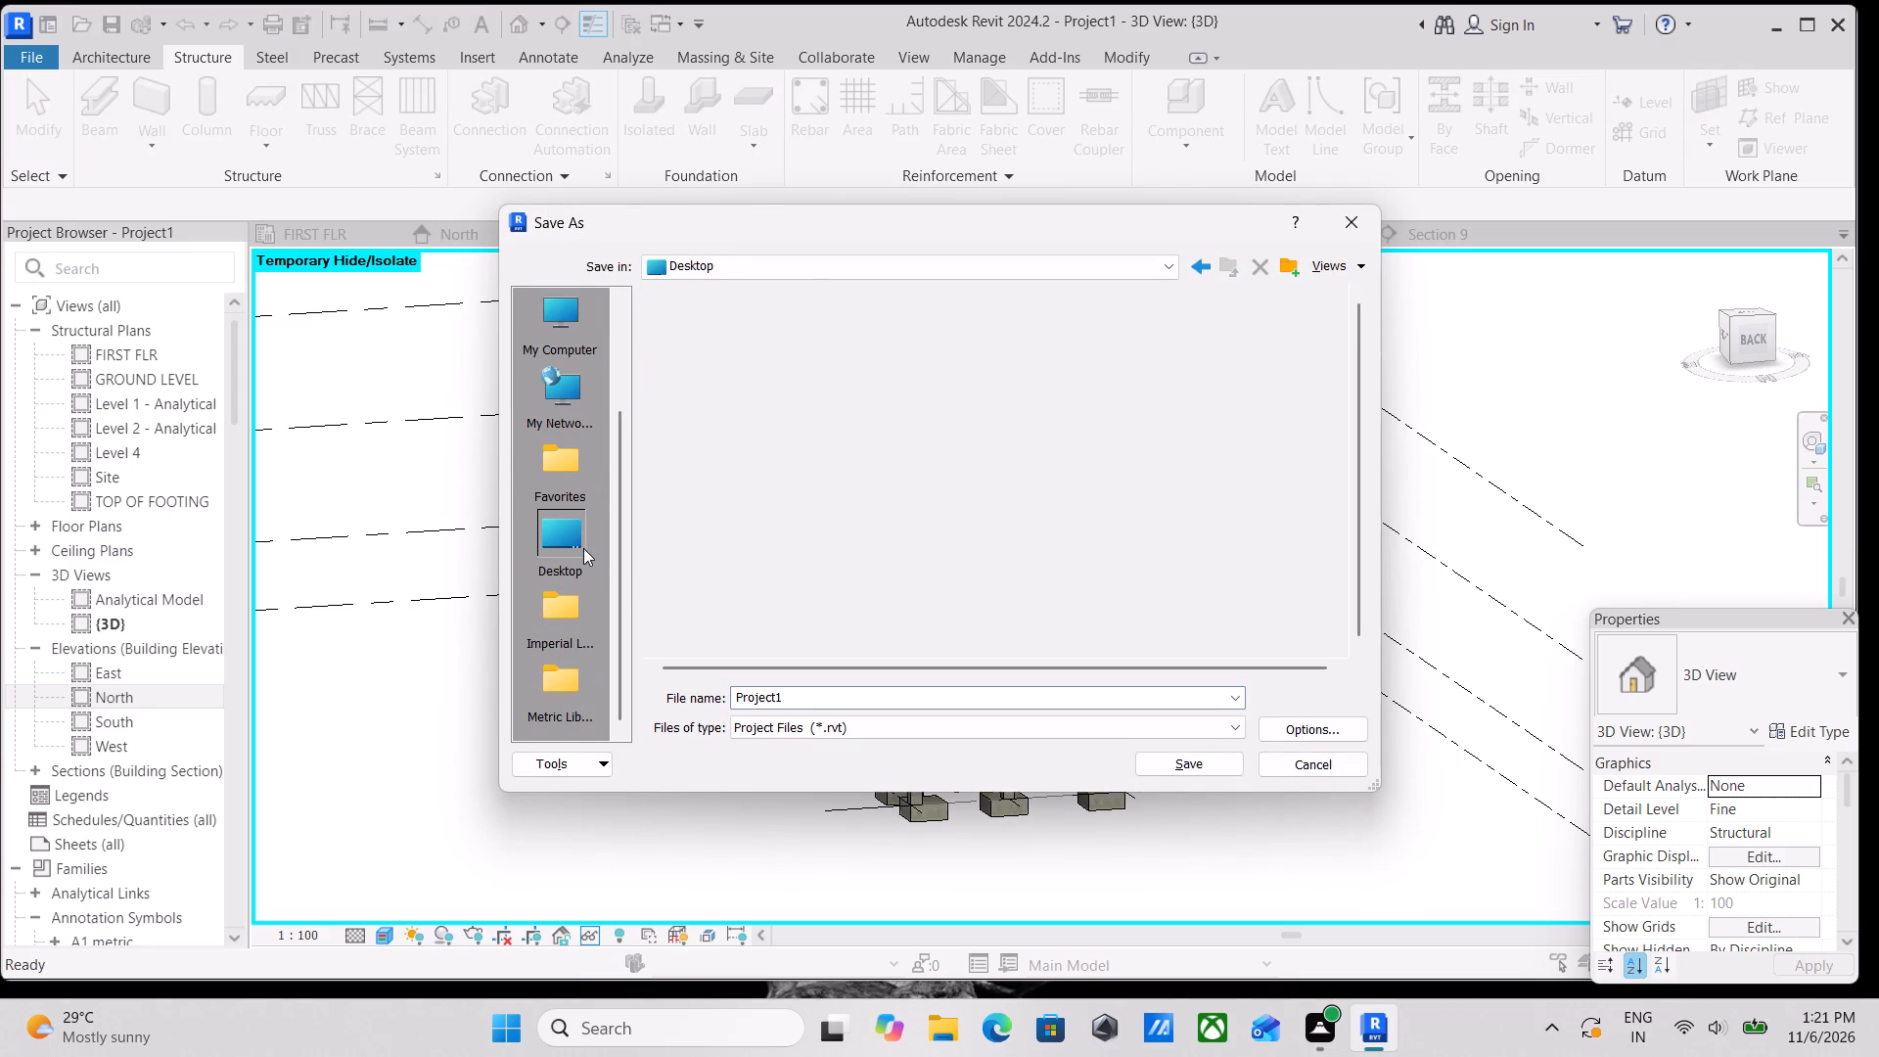
left_click(822, 701)
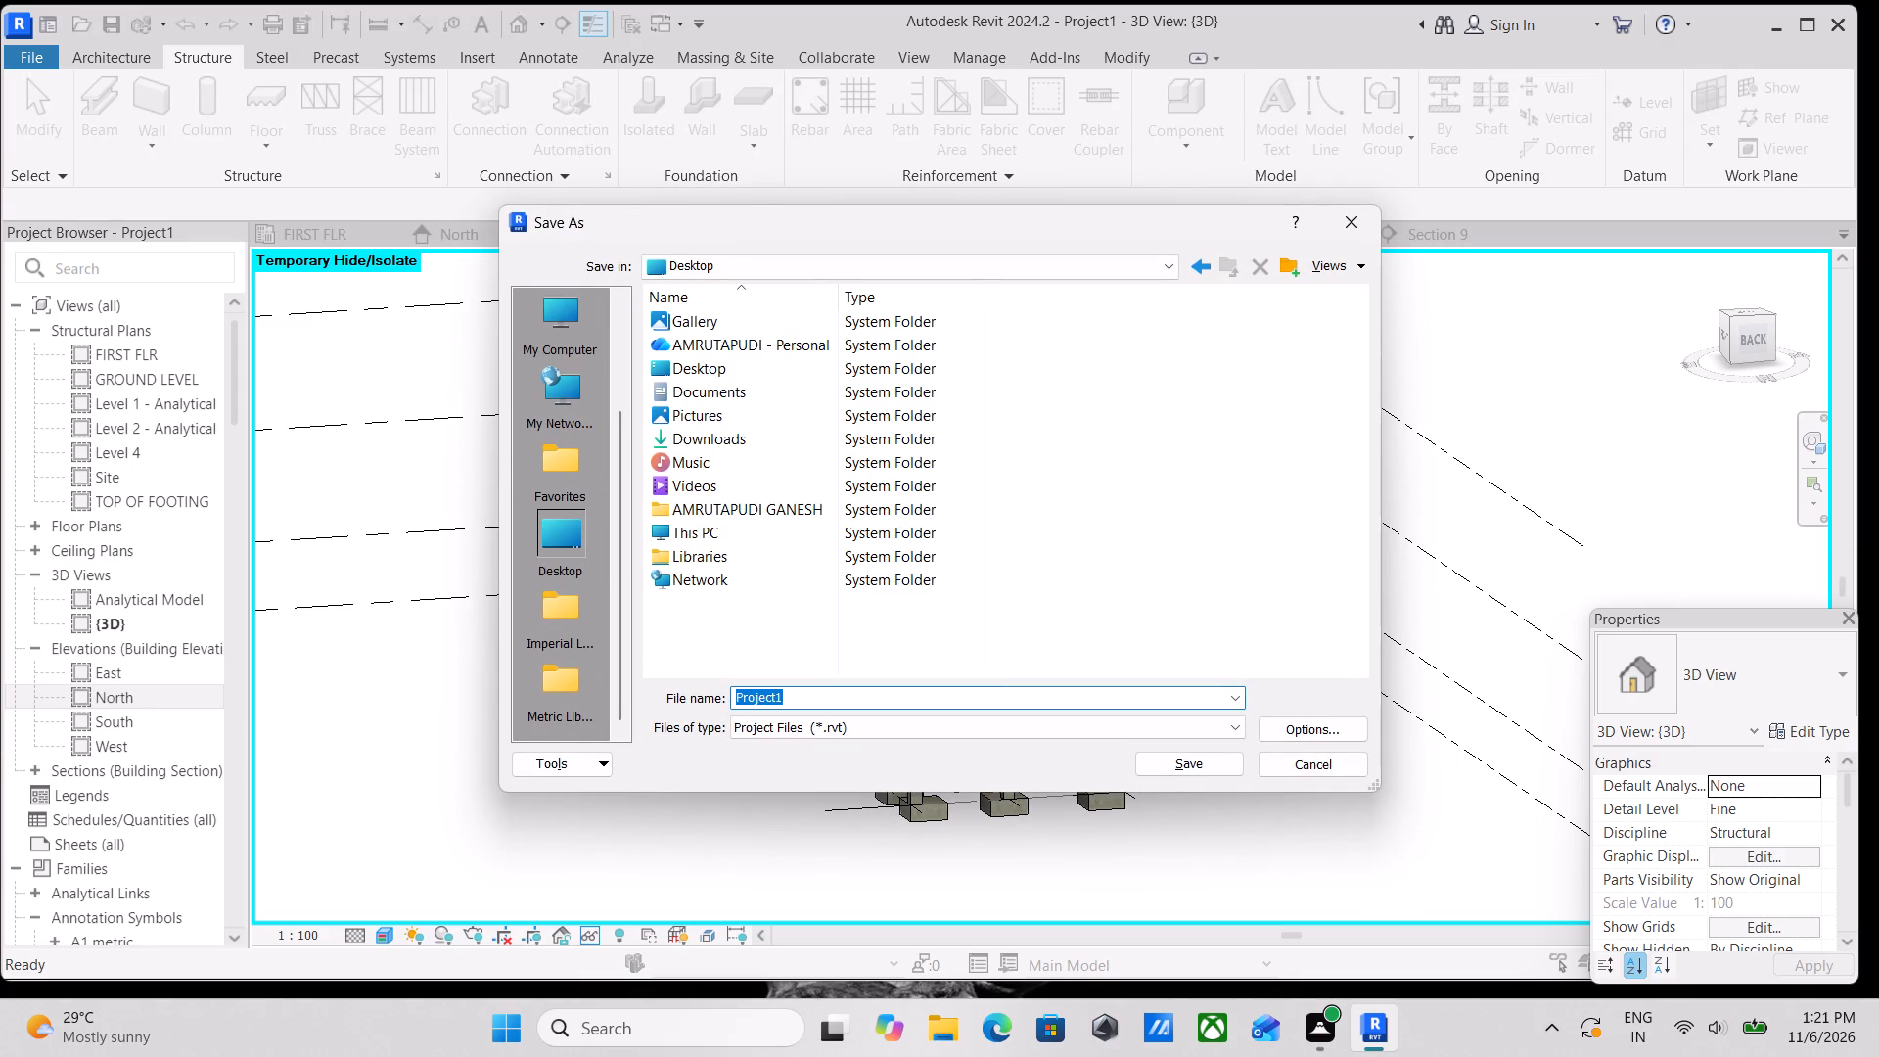
key("BackSpace")
type("peo")
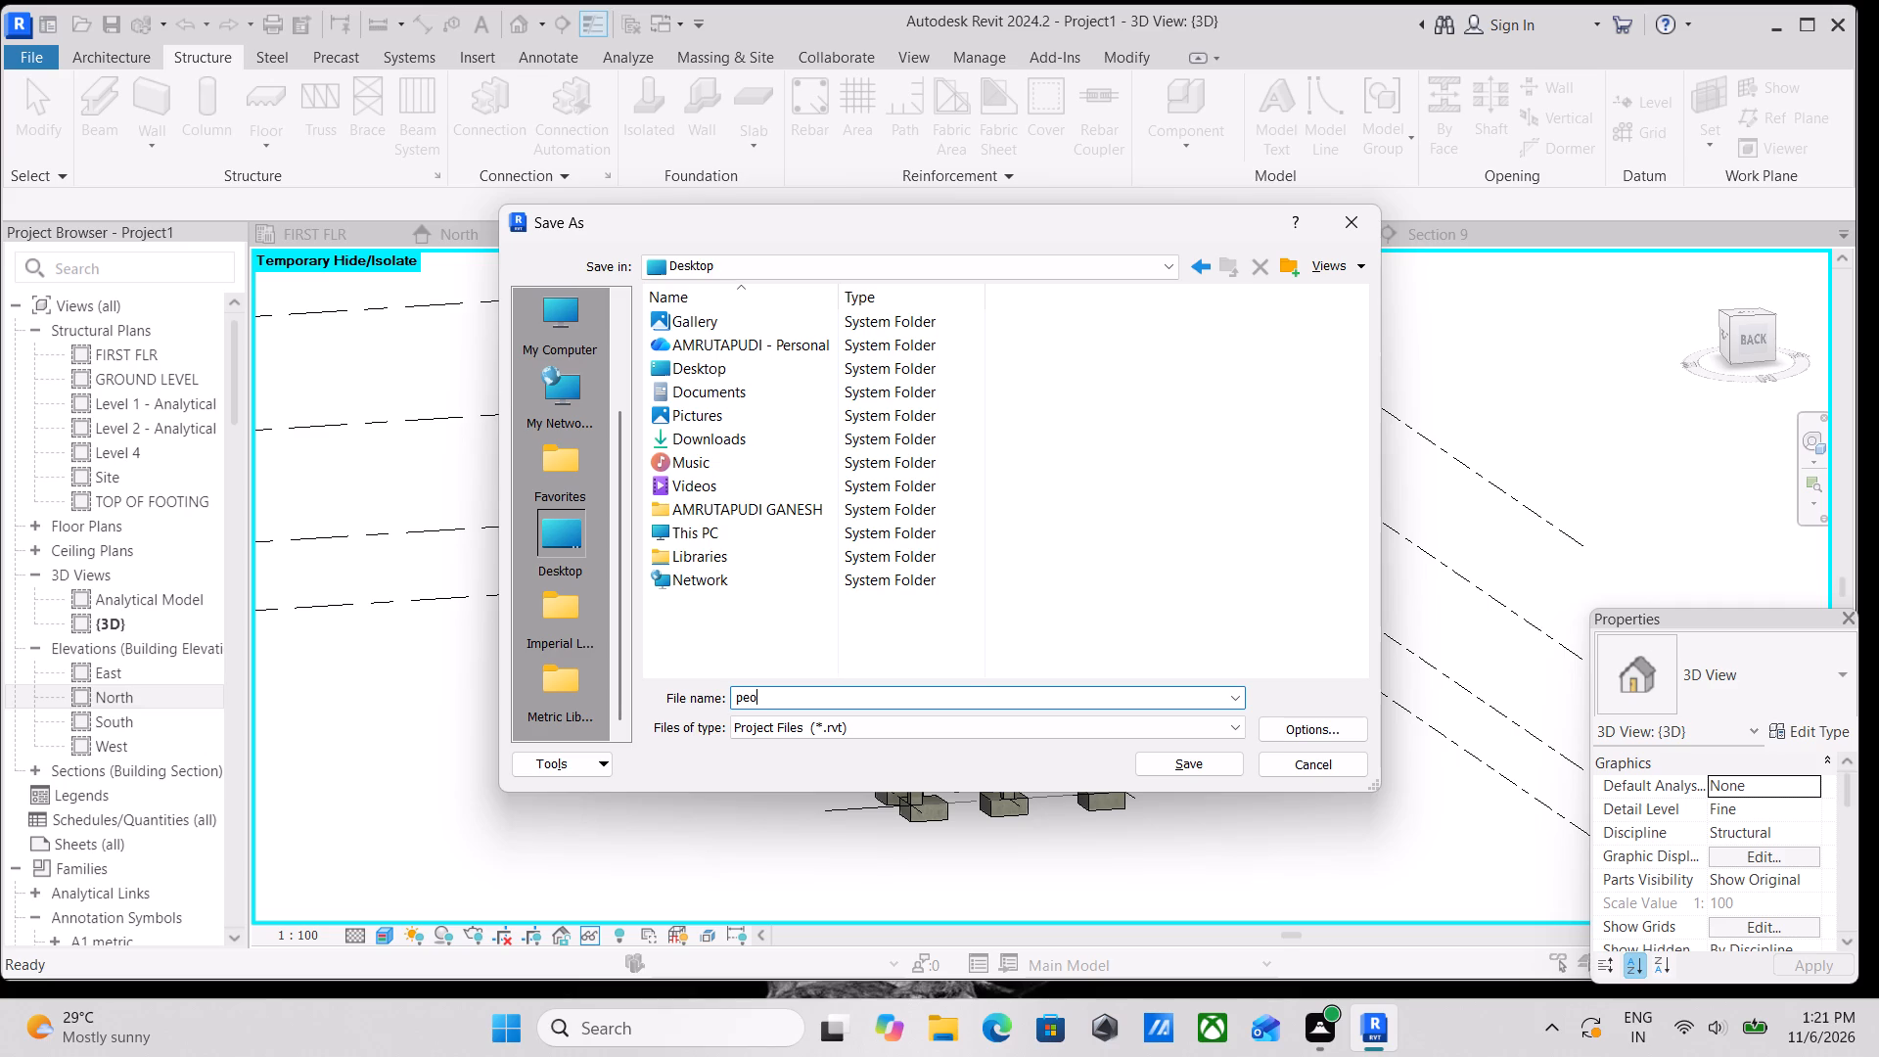
key("BackSpace")
key("BackSpace")
key("BackSpace")
key("BackSpace")
type("sy")
key("BackSpace")
type("truxture")
key("space")
key("BackSpace")
key("BackSpace")
key("BackSpace")
key("BackSpace")
key("BackSpace")
key("BackSpace")
type("cture")
key("space")
type("pro")
type("ject")
key("space")
type("1234")
key("BackSpace")
key("BackSpace")
key("BackSpace")
key("BackSpace")
key("space")
key("v")
key("BackSpace")
key("BackSpace")
type("4568")
double_click(1209, 775)
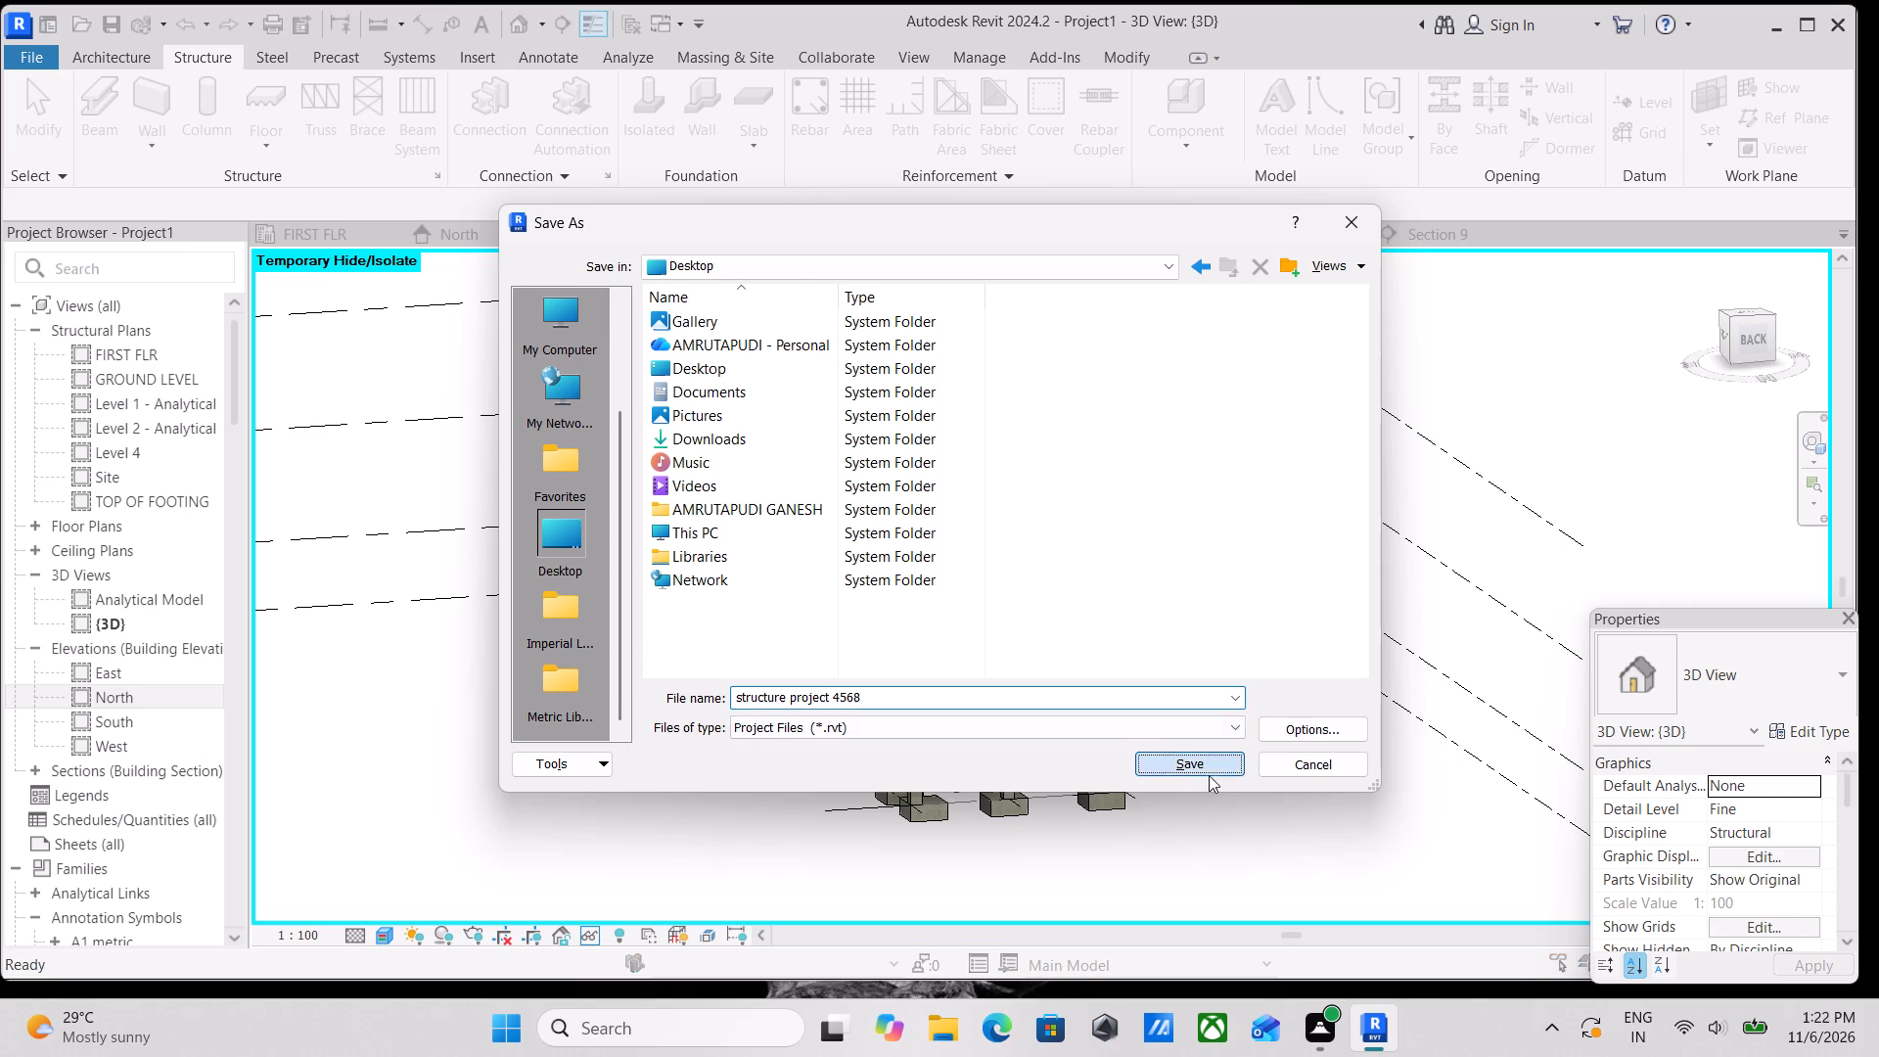